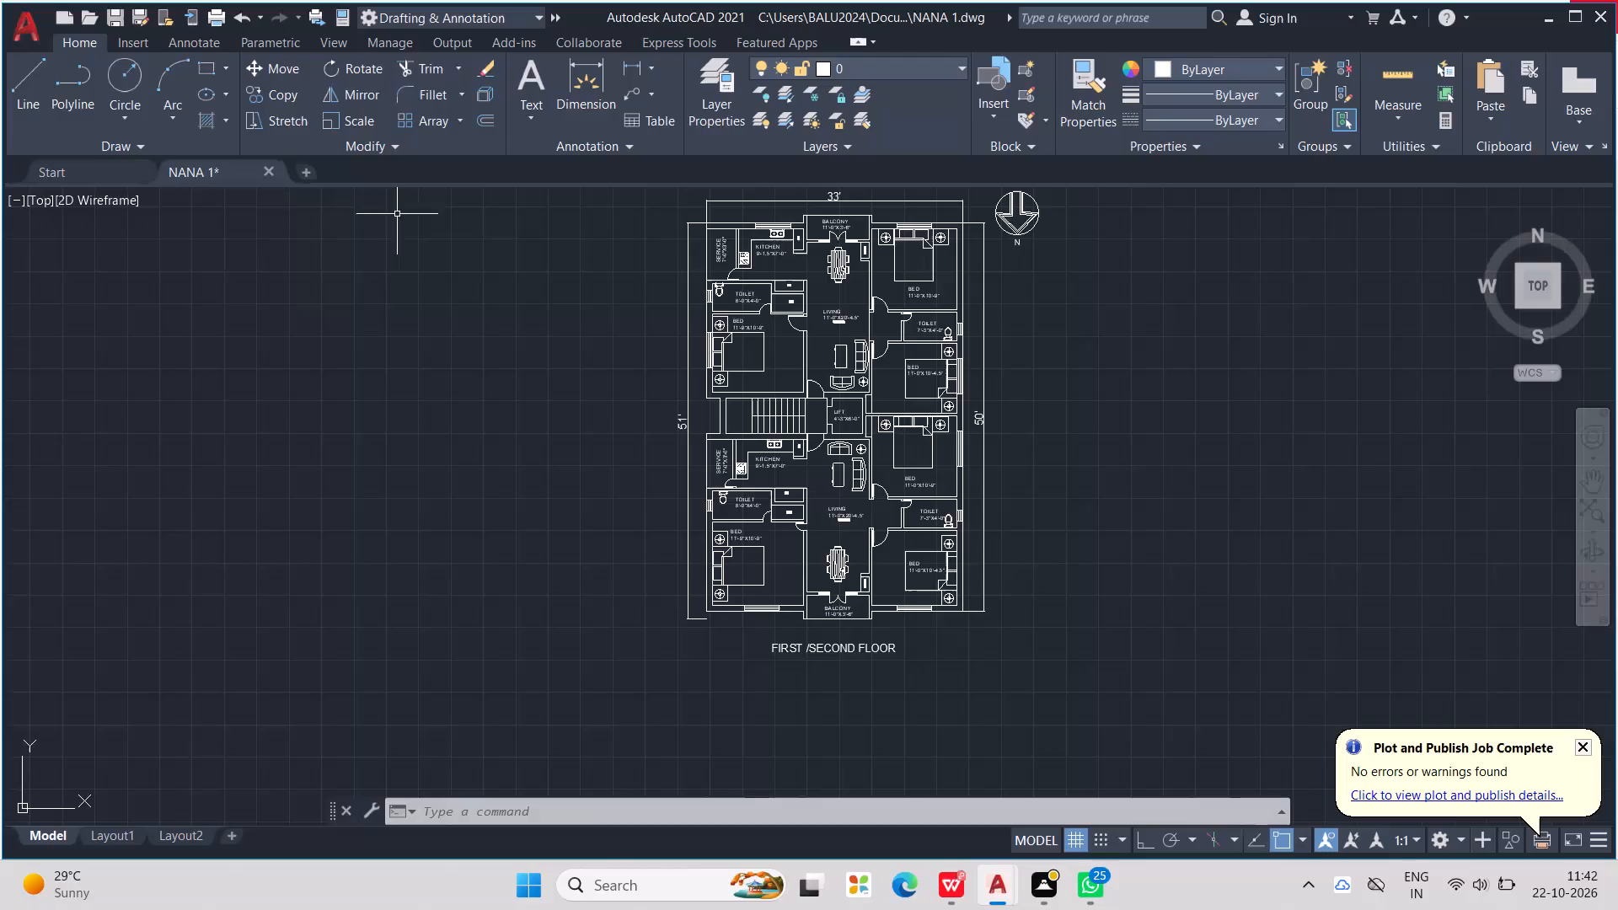
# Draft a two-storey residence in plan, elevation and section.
# Create a new blank drawing alongside NANA 1.
pyautogui.click(305, 169)
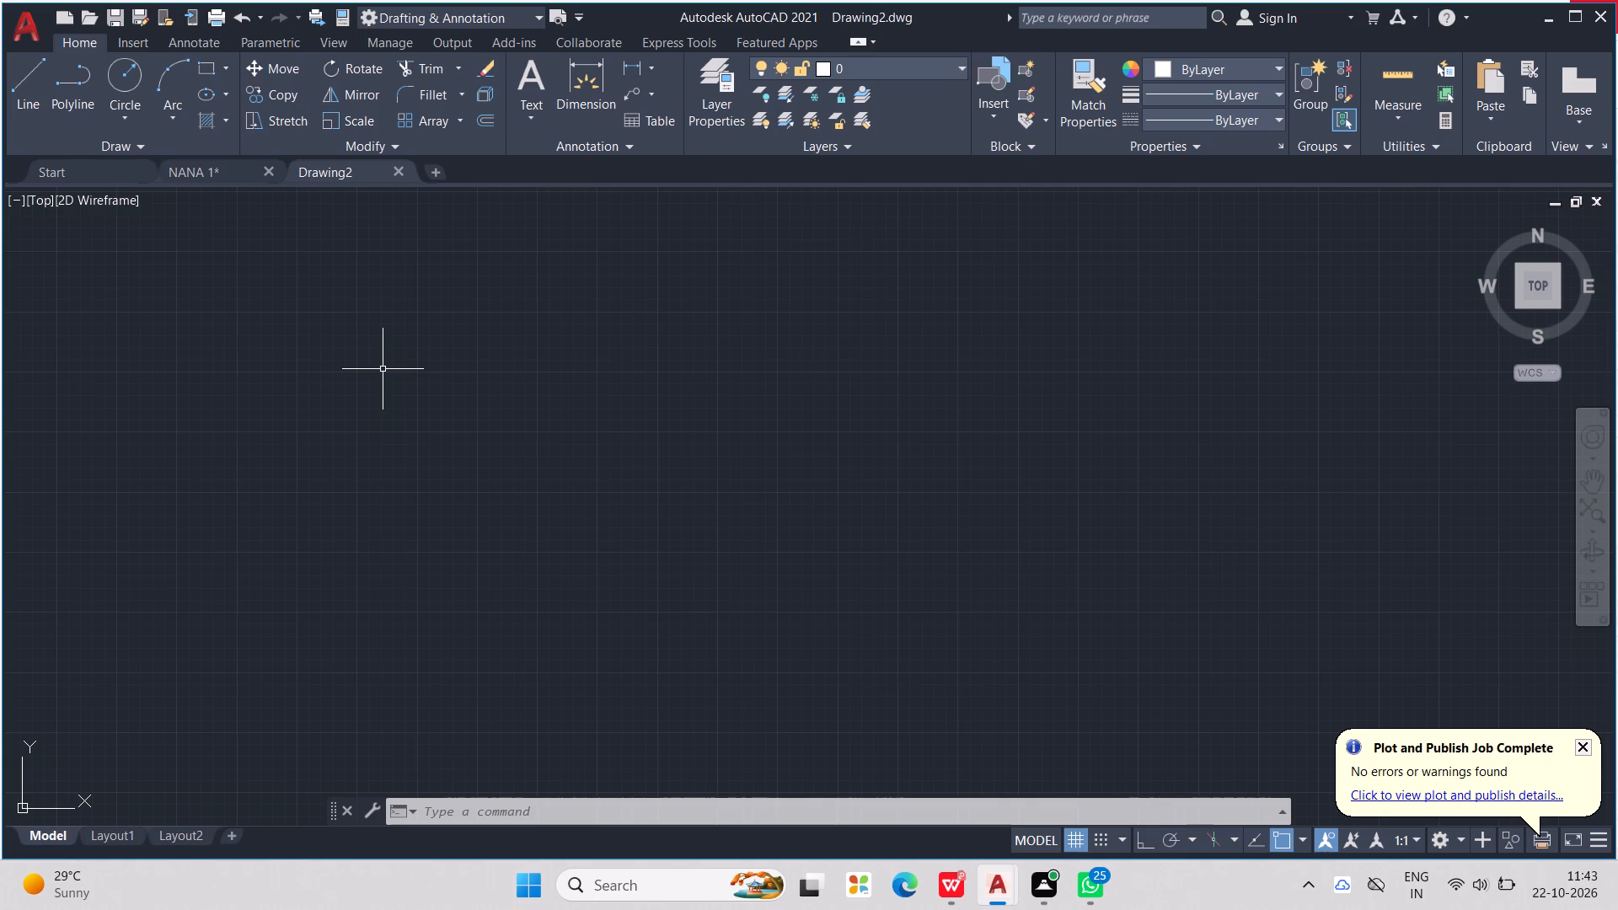
# Configure the drawing units to Engineering length type, 0'-0.0" precision and inches as the insertion scale.
pyautogui.press('Escape')
pyautogui.press('Escape')
pyautogui.press('Escape')
pyautogui.press('Escape')
pyautogui.press('Escape')
pyautogui.write('UN')
pyautogui.press('Return')
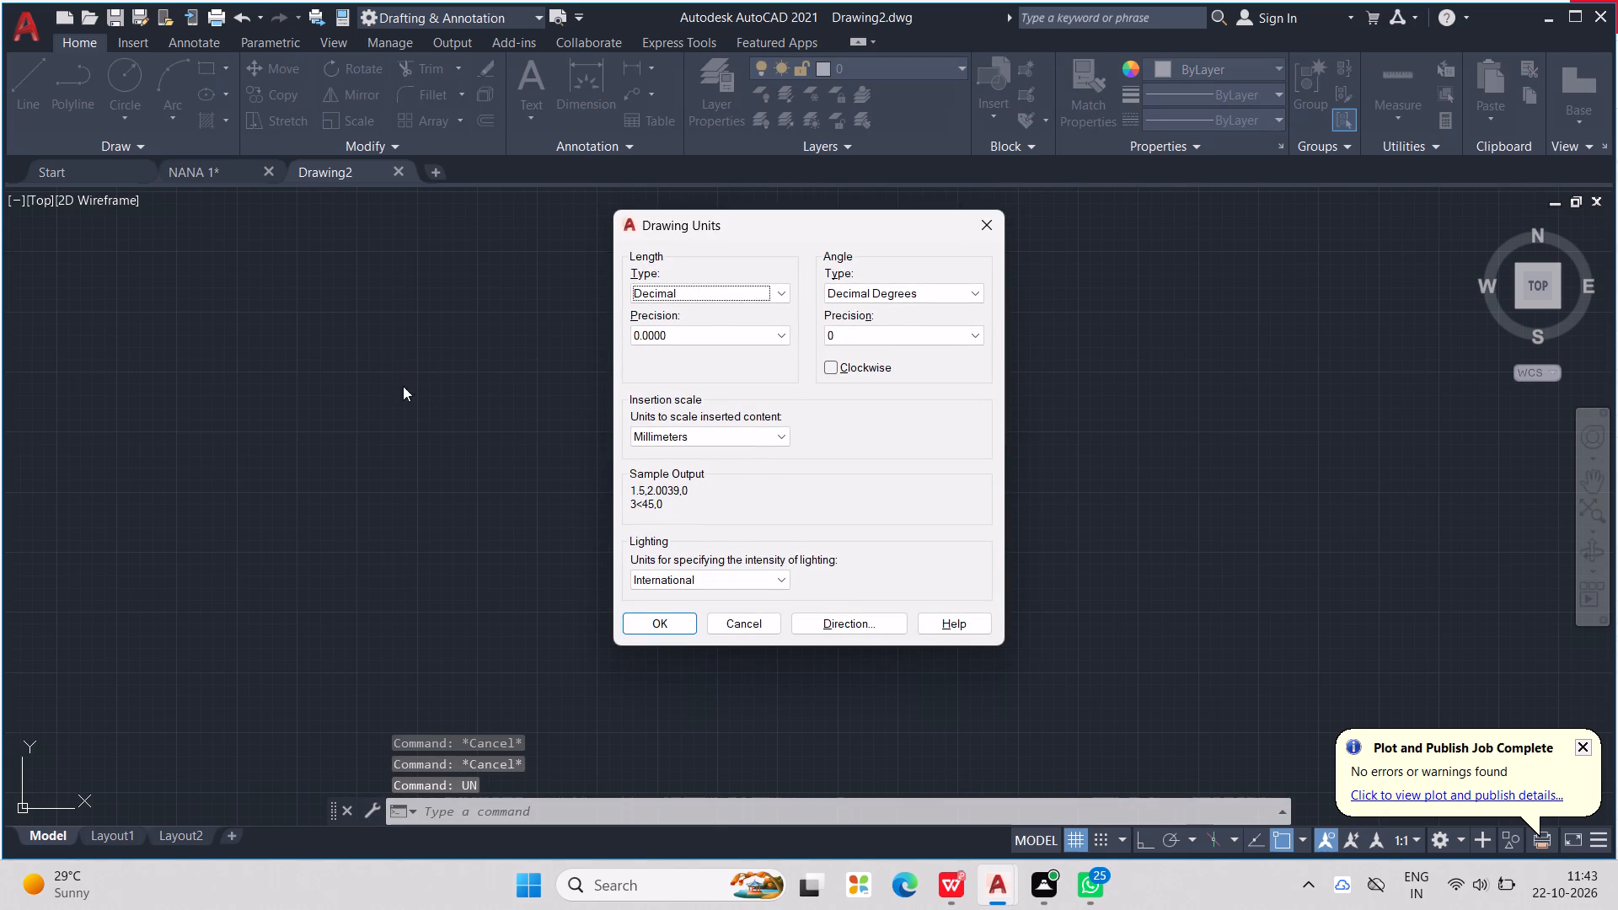
pyautogui.click(784, 302)
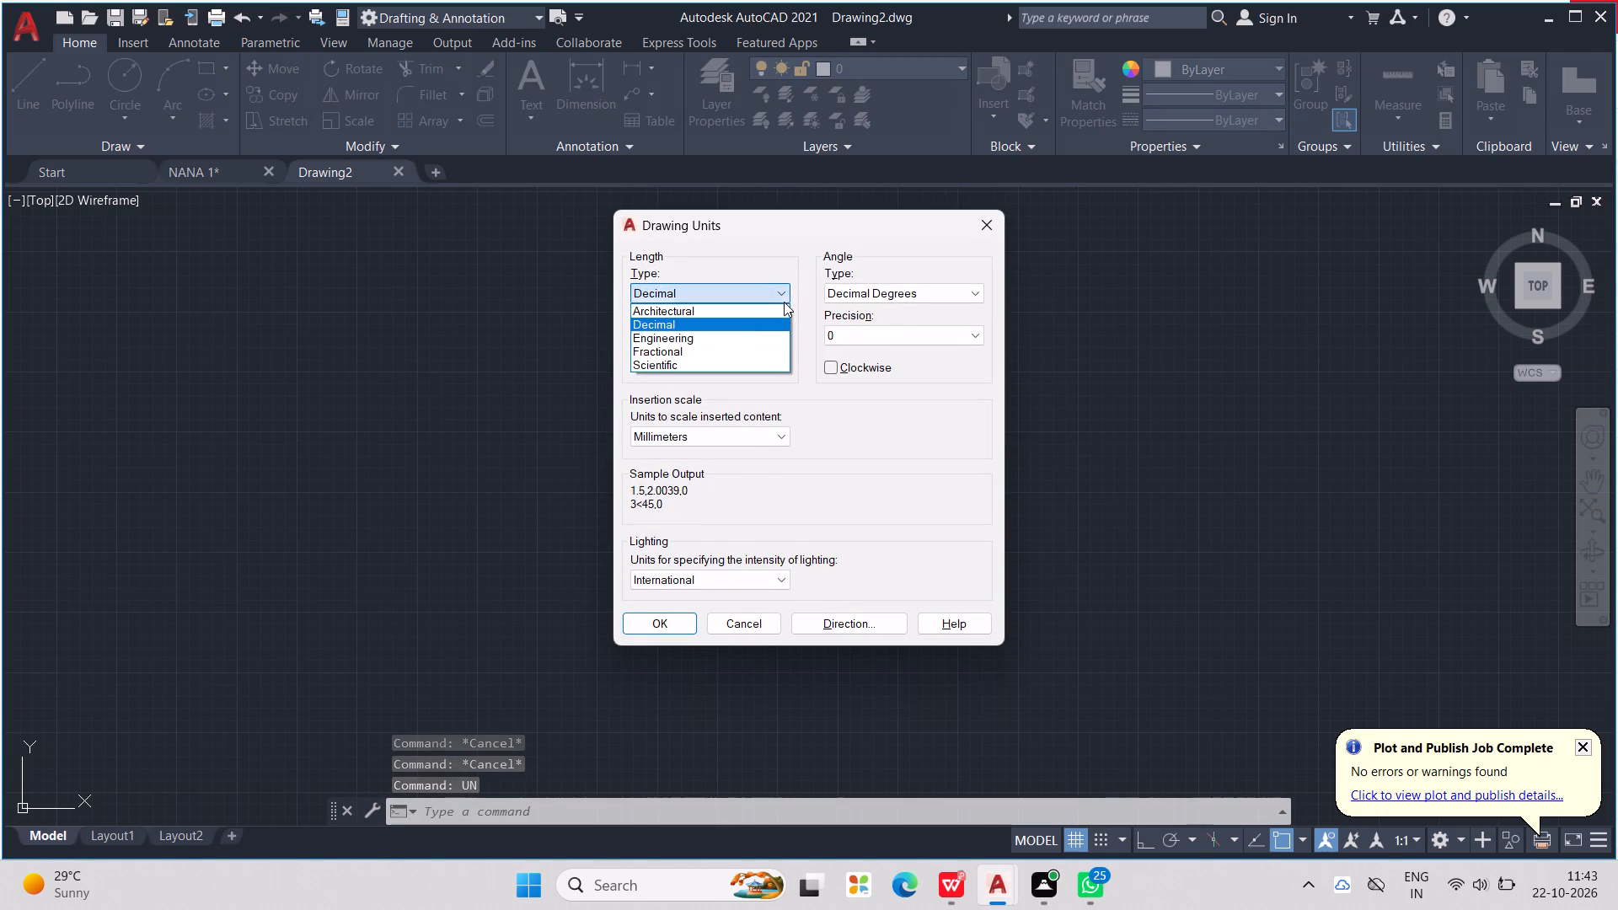
pyautogui.click(740, 338)
pyautogui.click(763, 331)
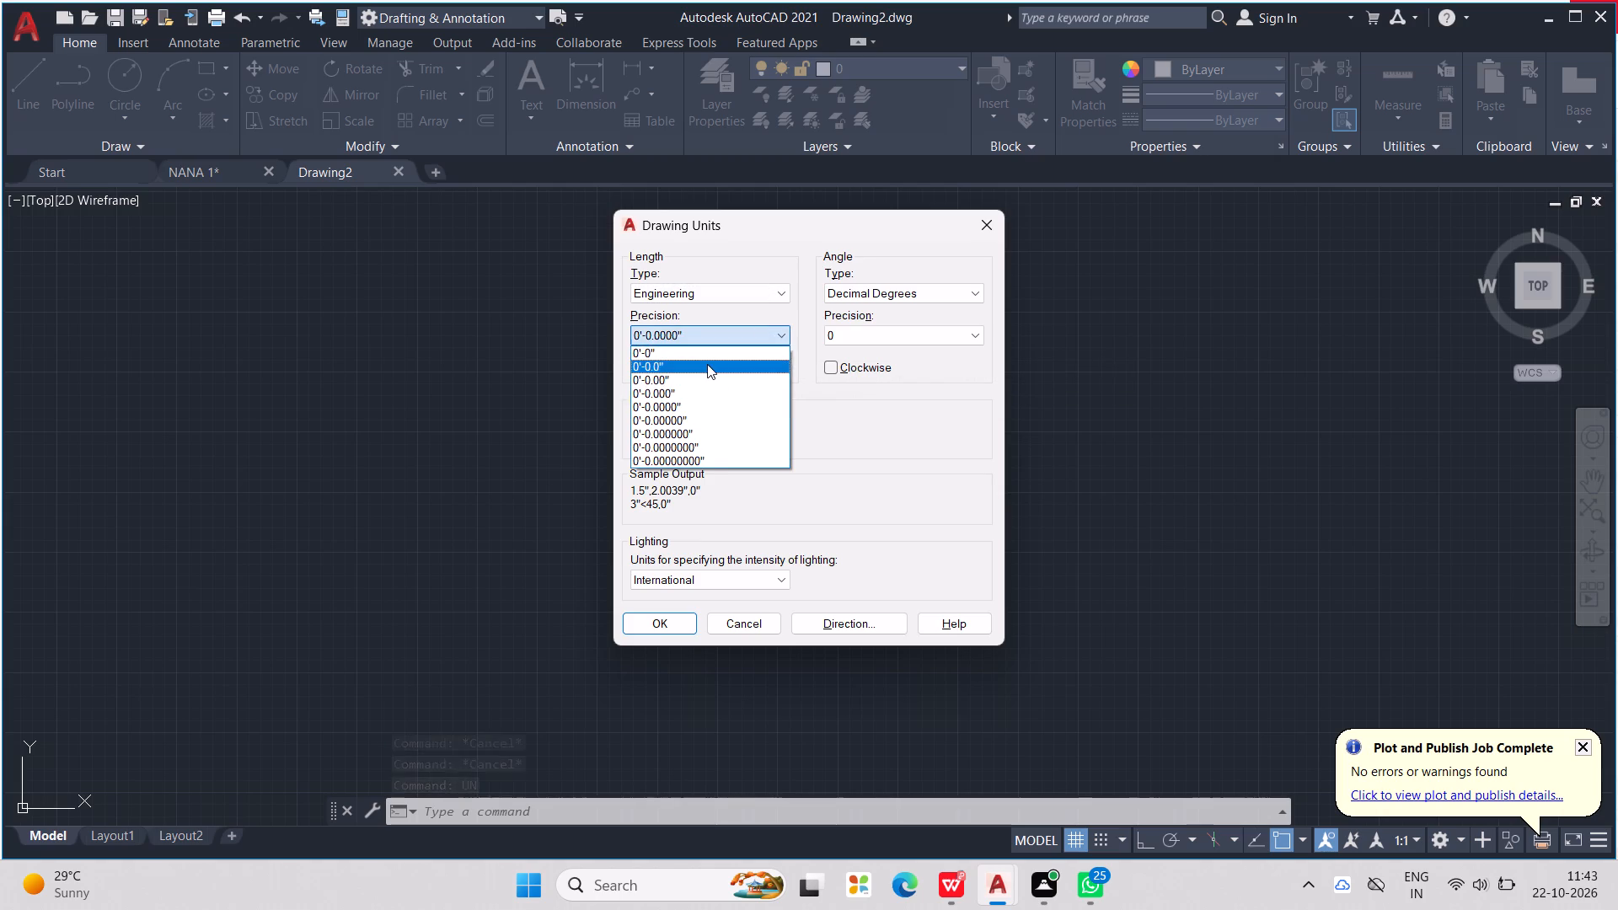
pyautogui.click(707, 365)
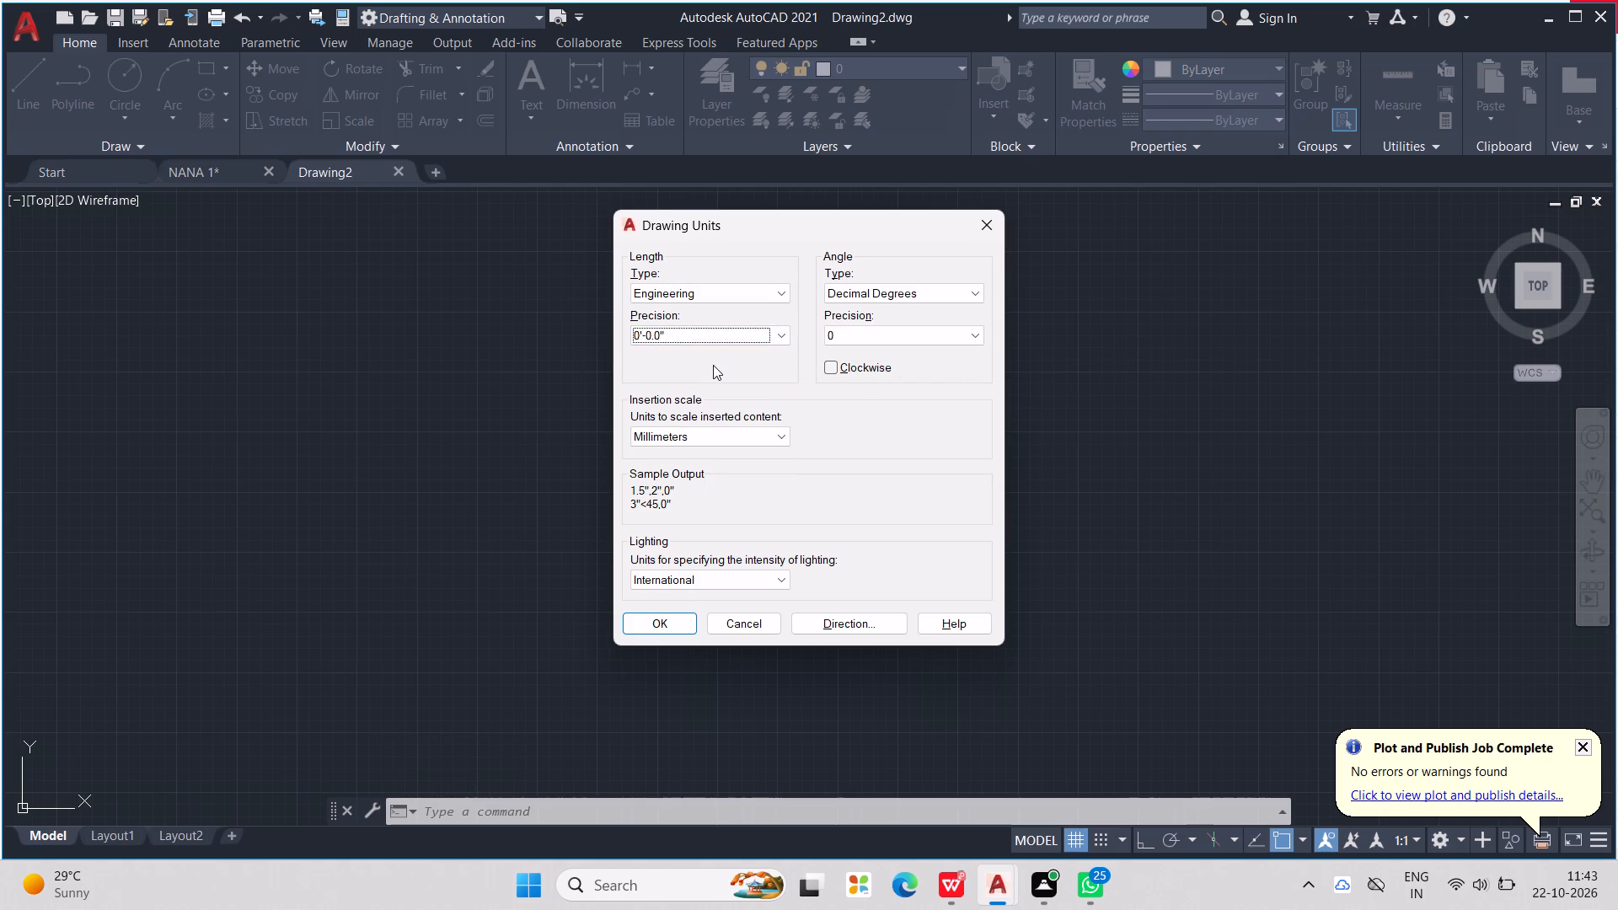
pyautogui.click(764, 442)
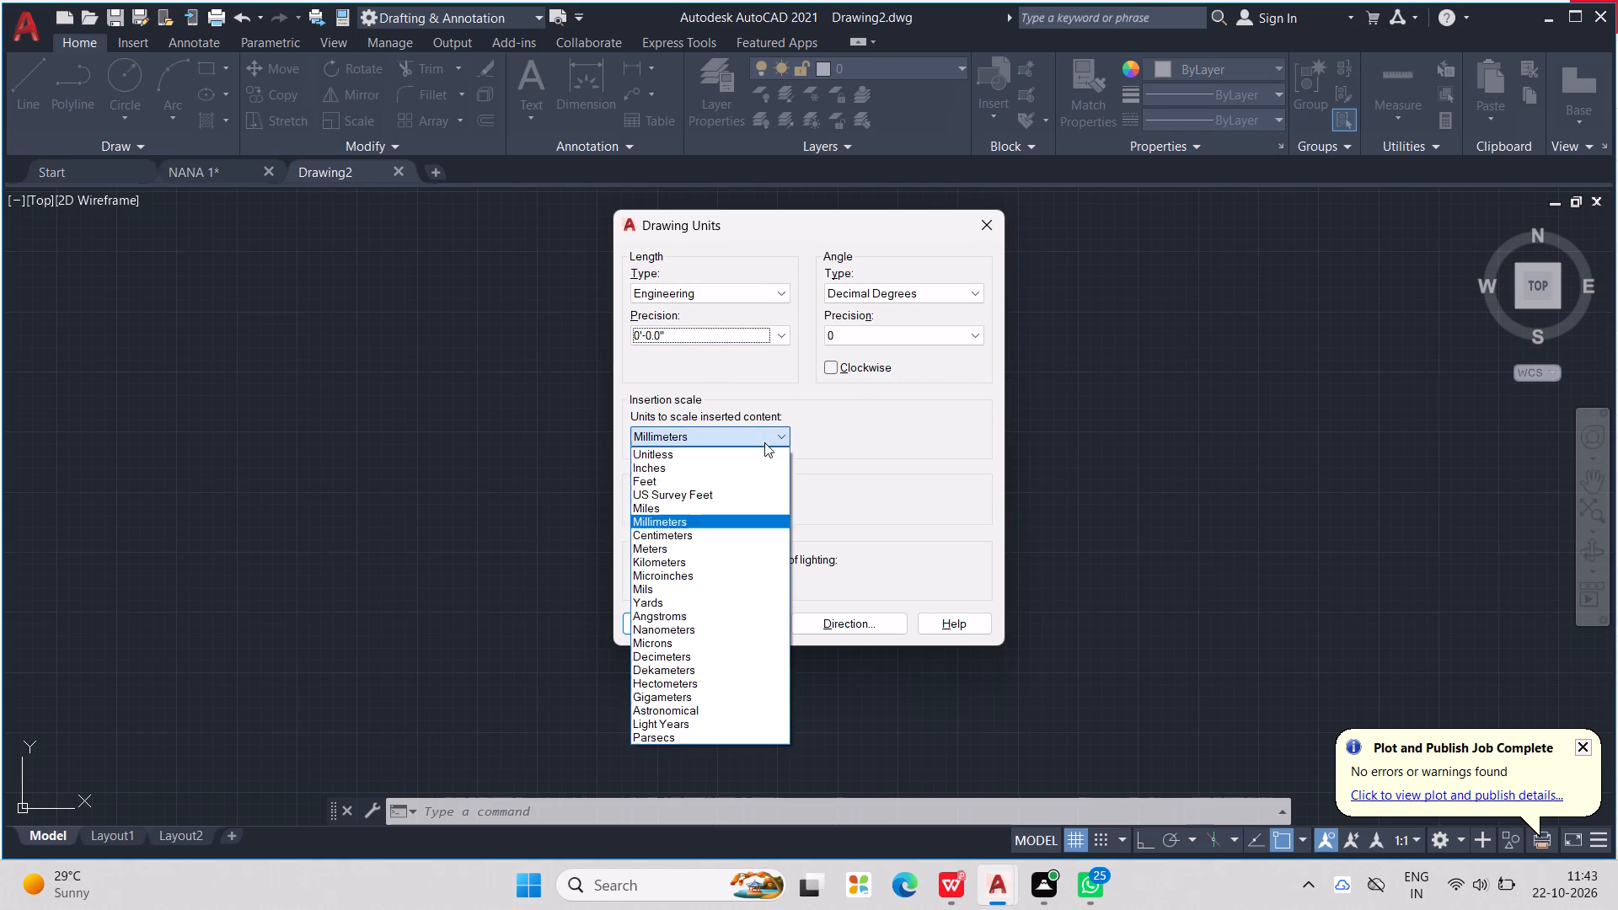
pyautogui.click(693, 468)
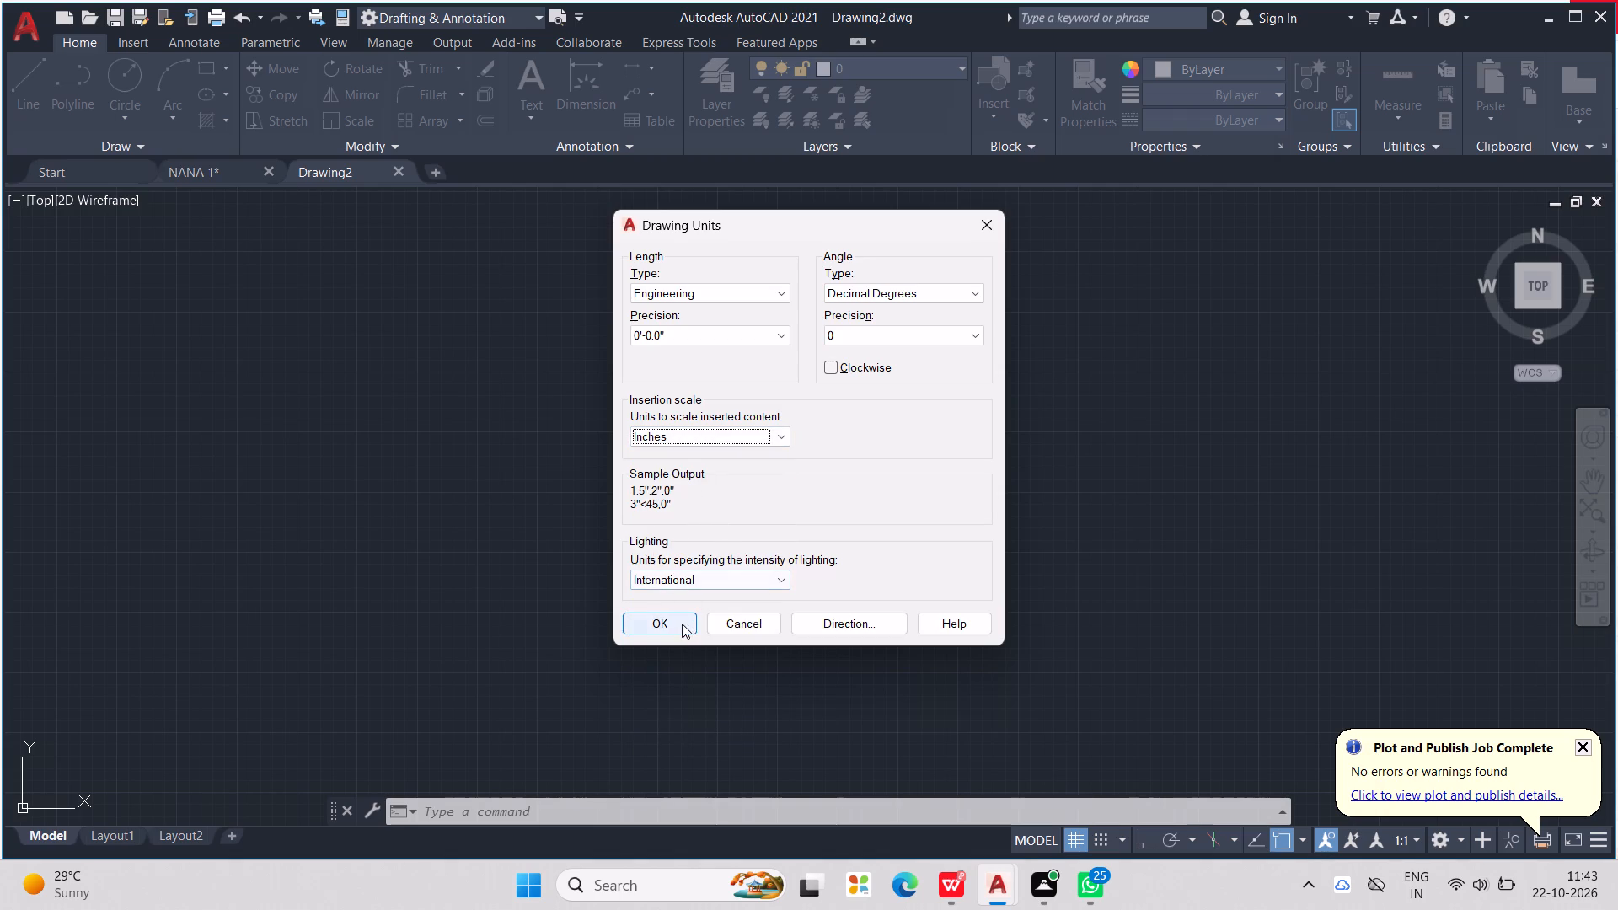
pyautogui.click(682, 624)
# Modify the ISO-25 dimension style's primary units to Engineering format with 0'-0.0" precision.
pyautogui.press('d')
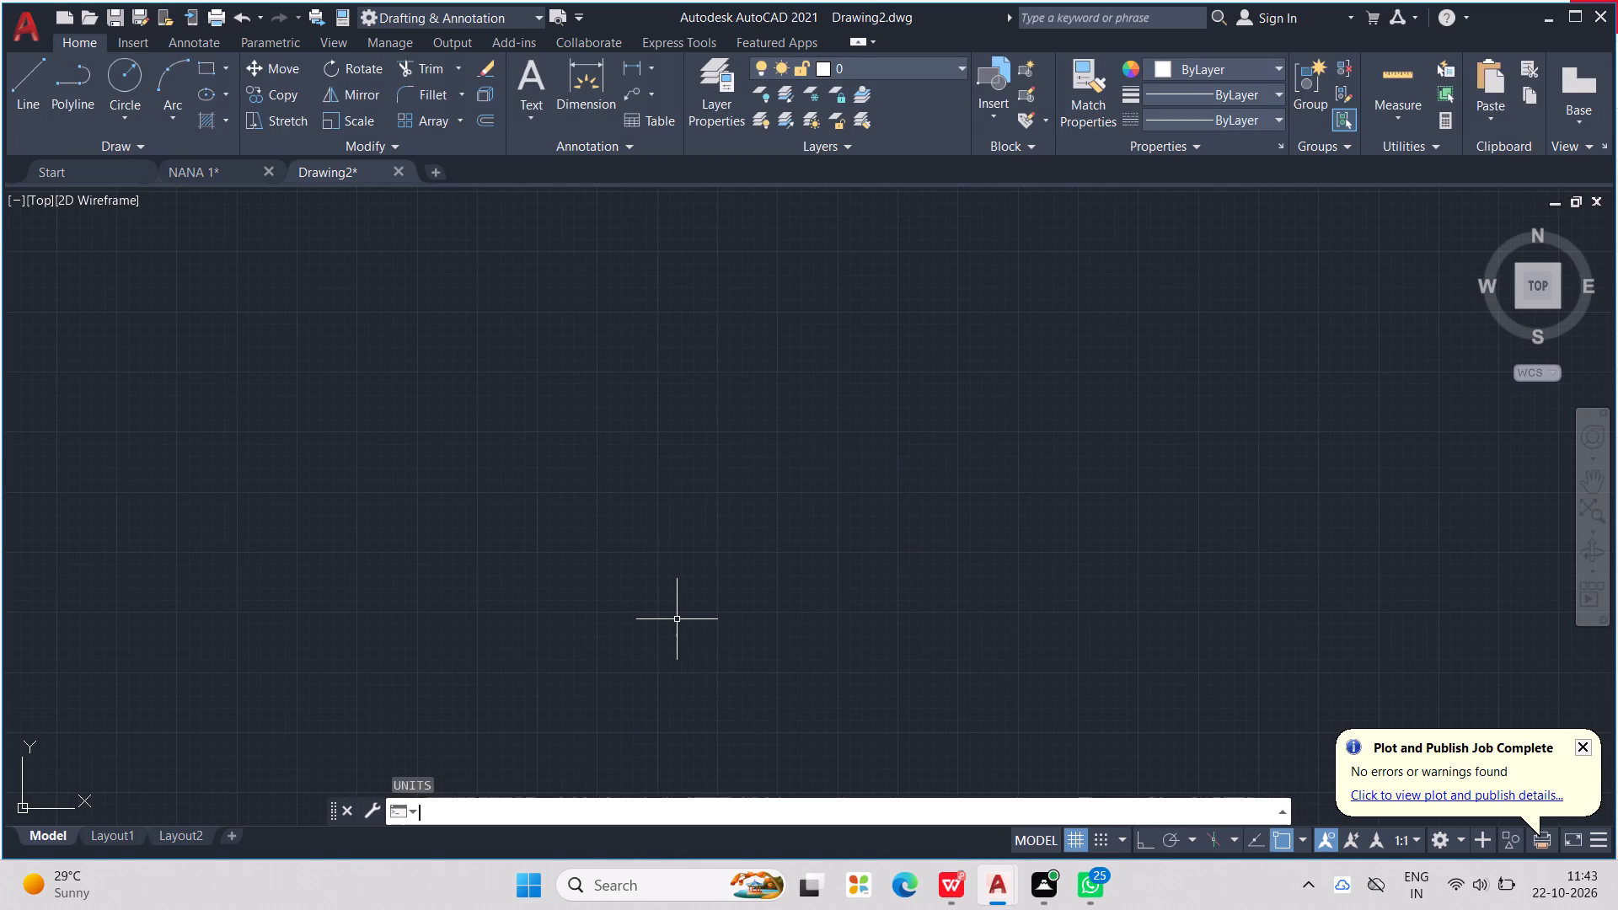
pyautogui.press('Return')
pyautogui.click(1045, 397)
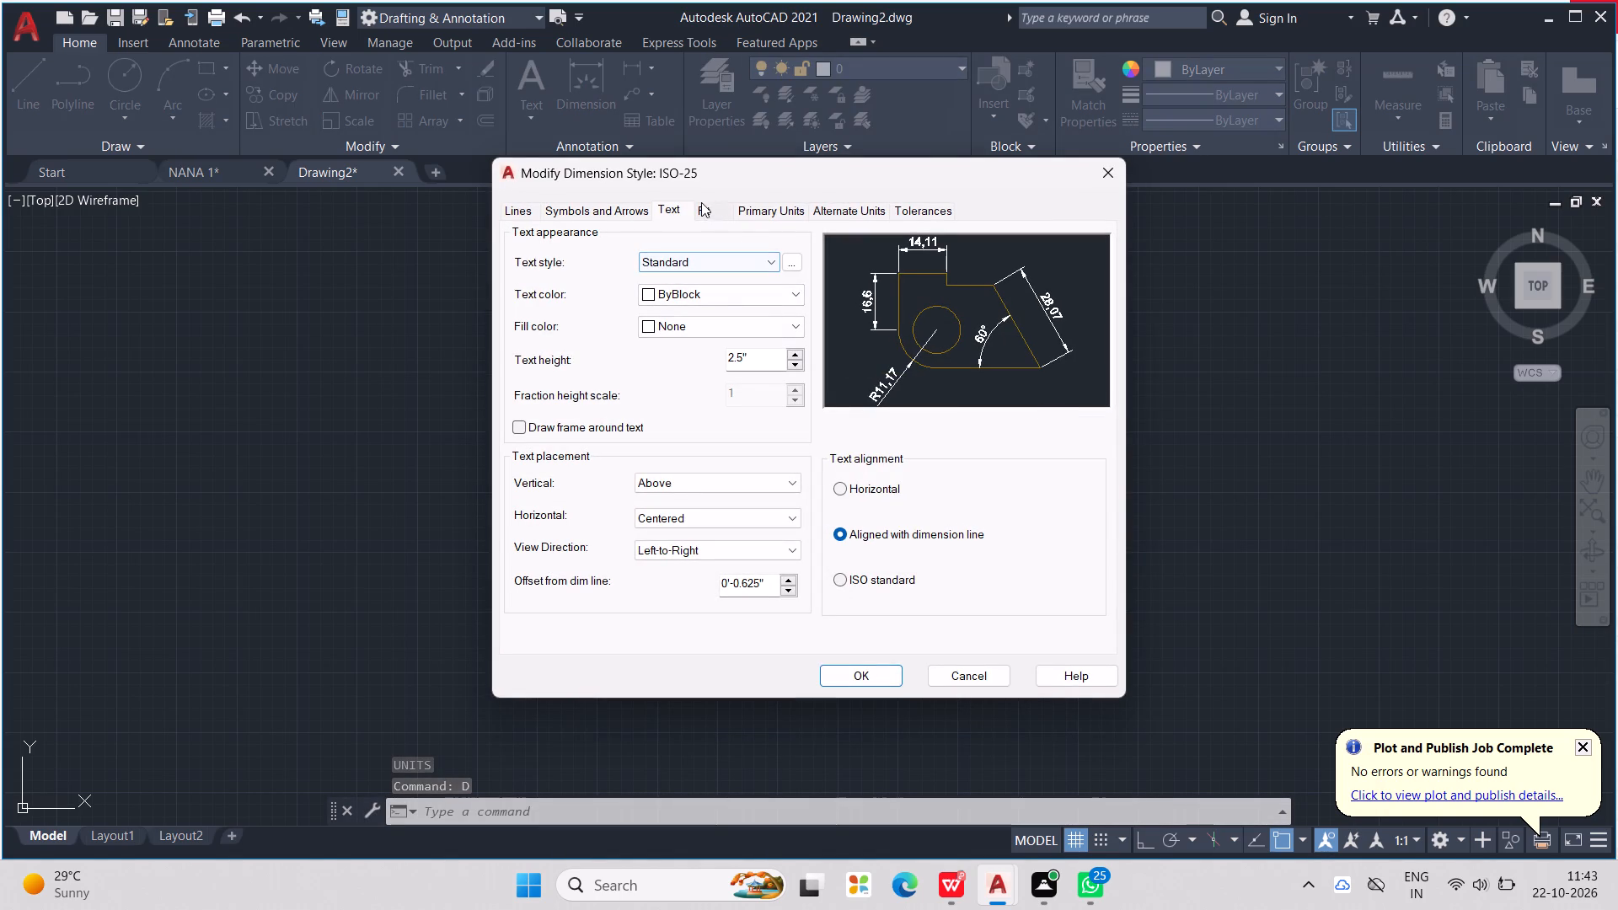
pyautogui.click(689, 200)
pyautogui.click(789, 211)
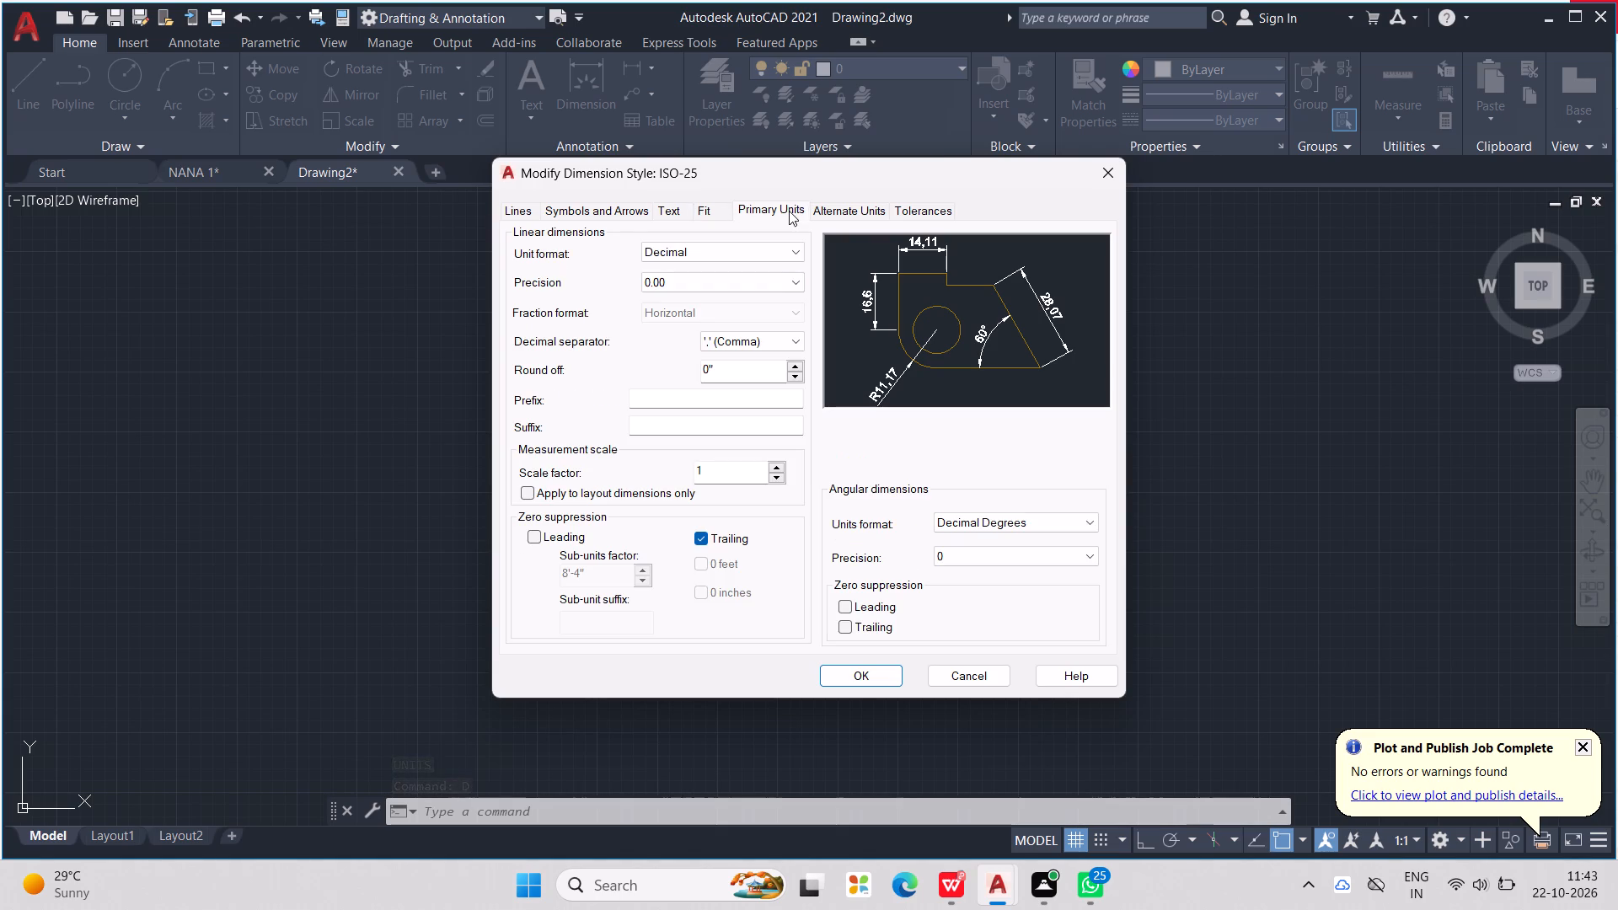
pyautogui.click(787, 253)
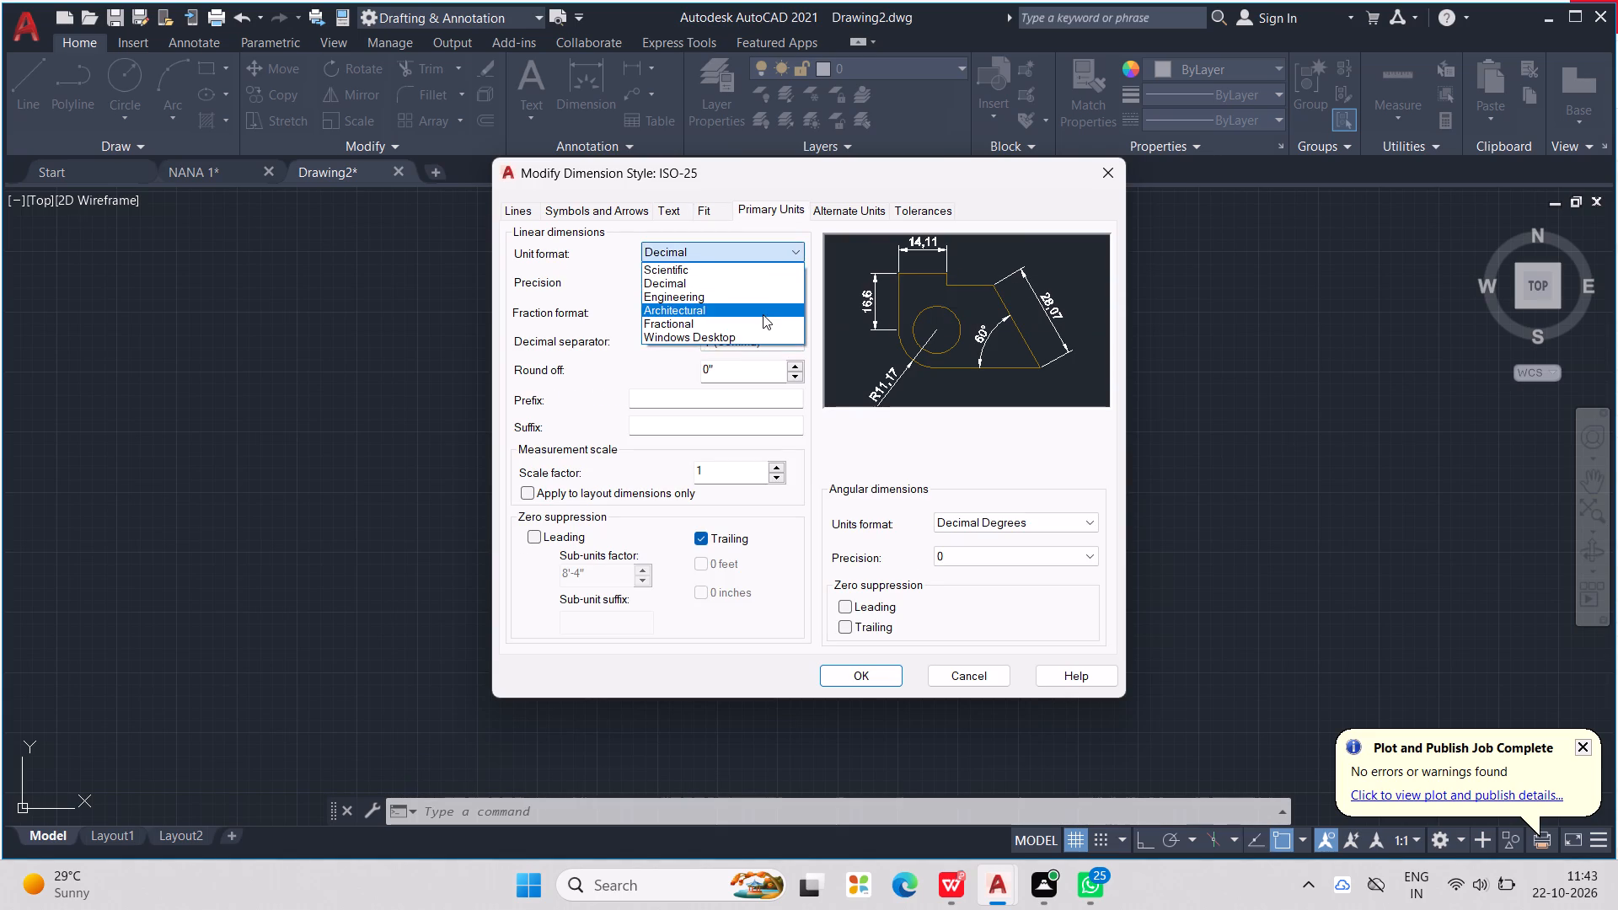
pyautogui.click(760, 297)
pyautogui.click(763, 287)
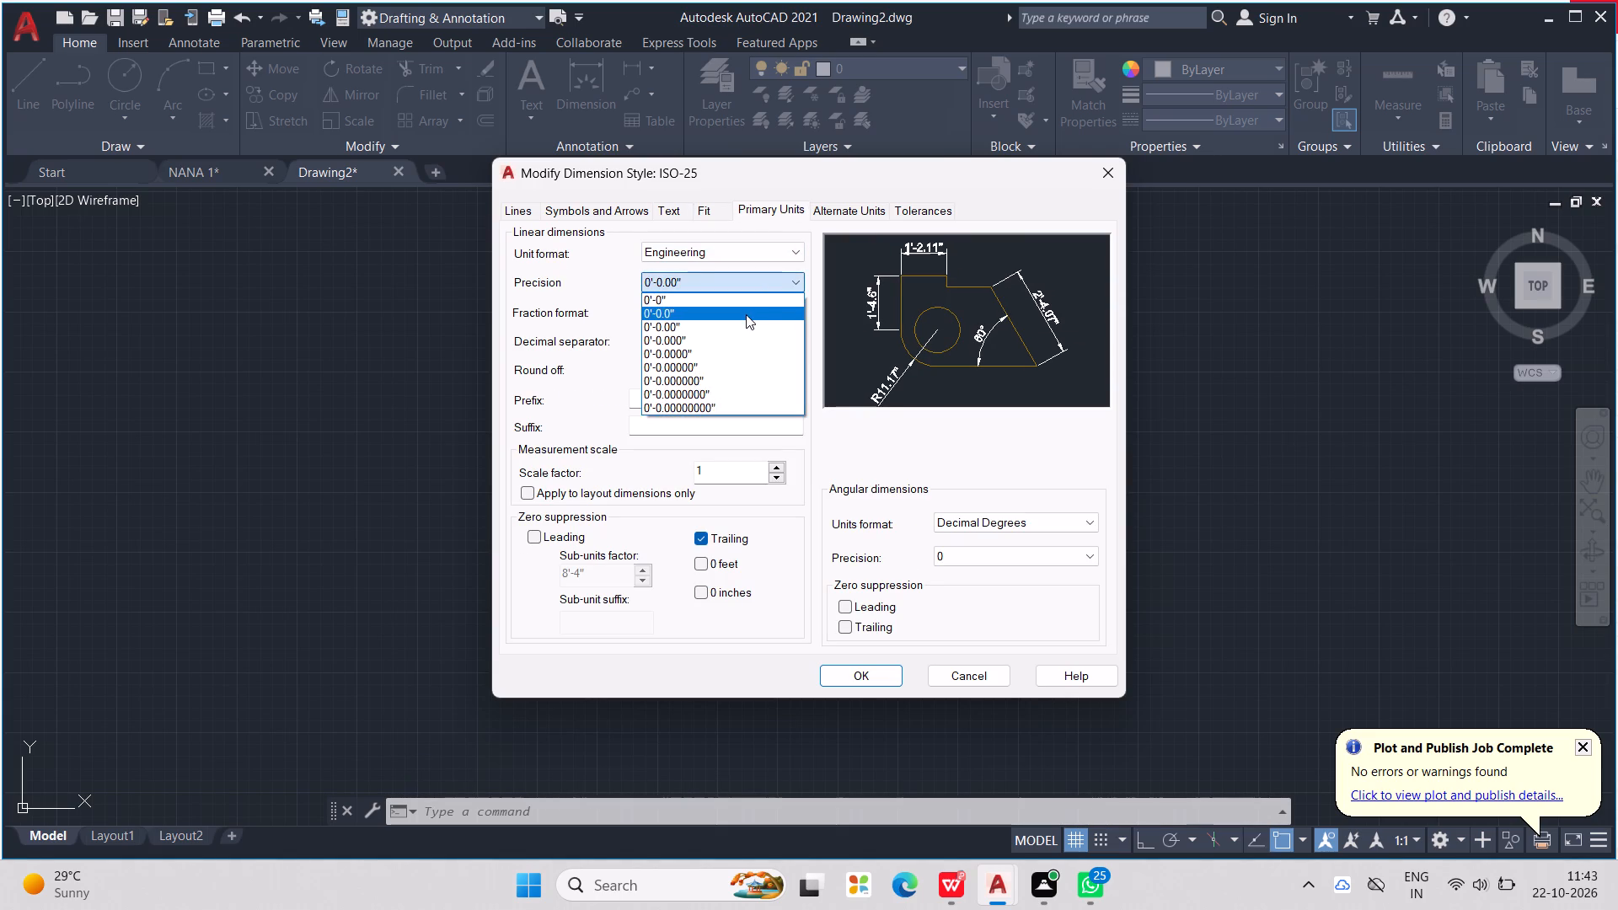
pyautogui.click(746, 314)
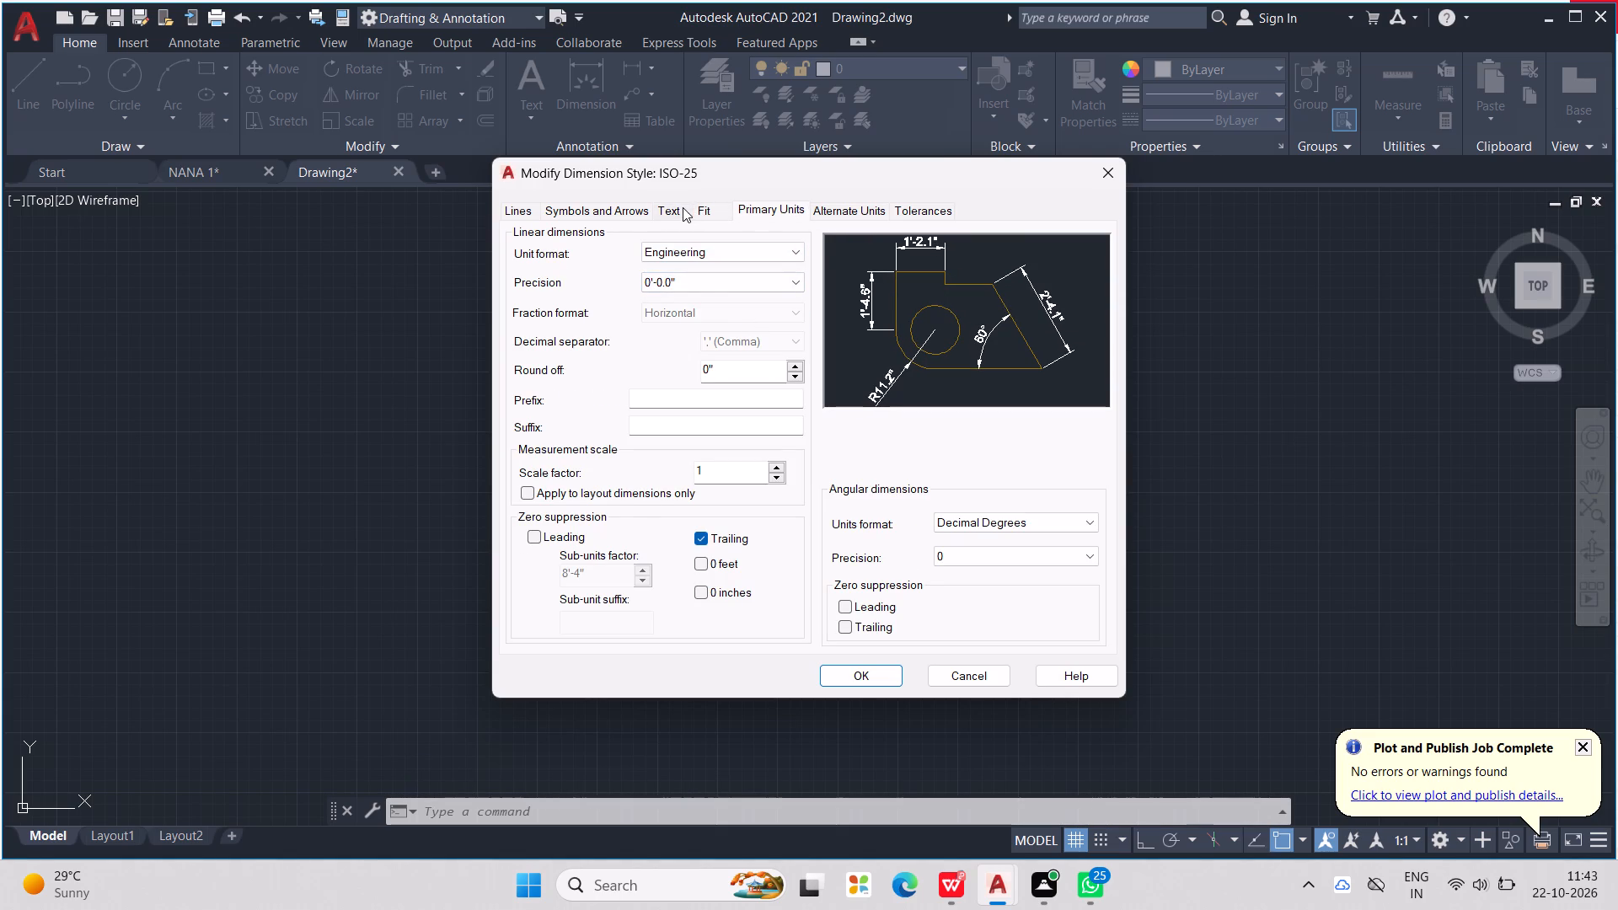
# Set the ISO-25 dimension text height to 12" and make that style current.
pyautogui.click(683, 207)
pyautogui.moveTo(746, 354); pyautogui.dragTo(678, 366)
pyautogui.write('12"')
pyautogui.press('Return')
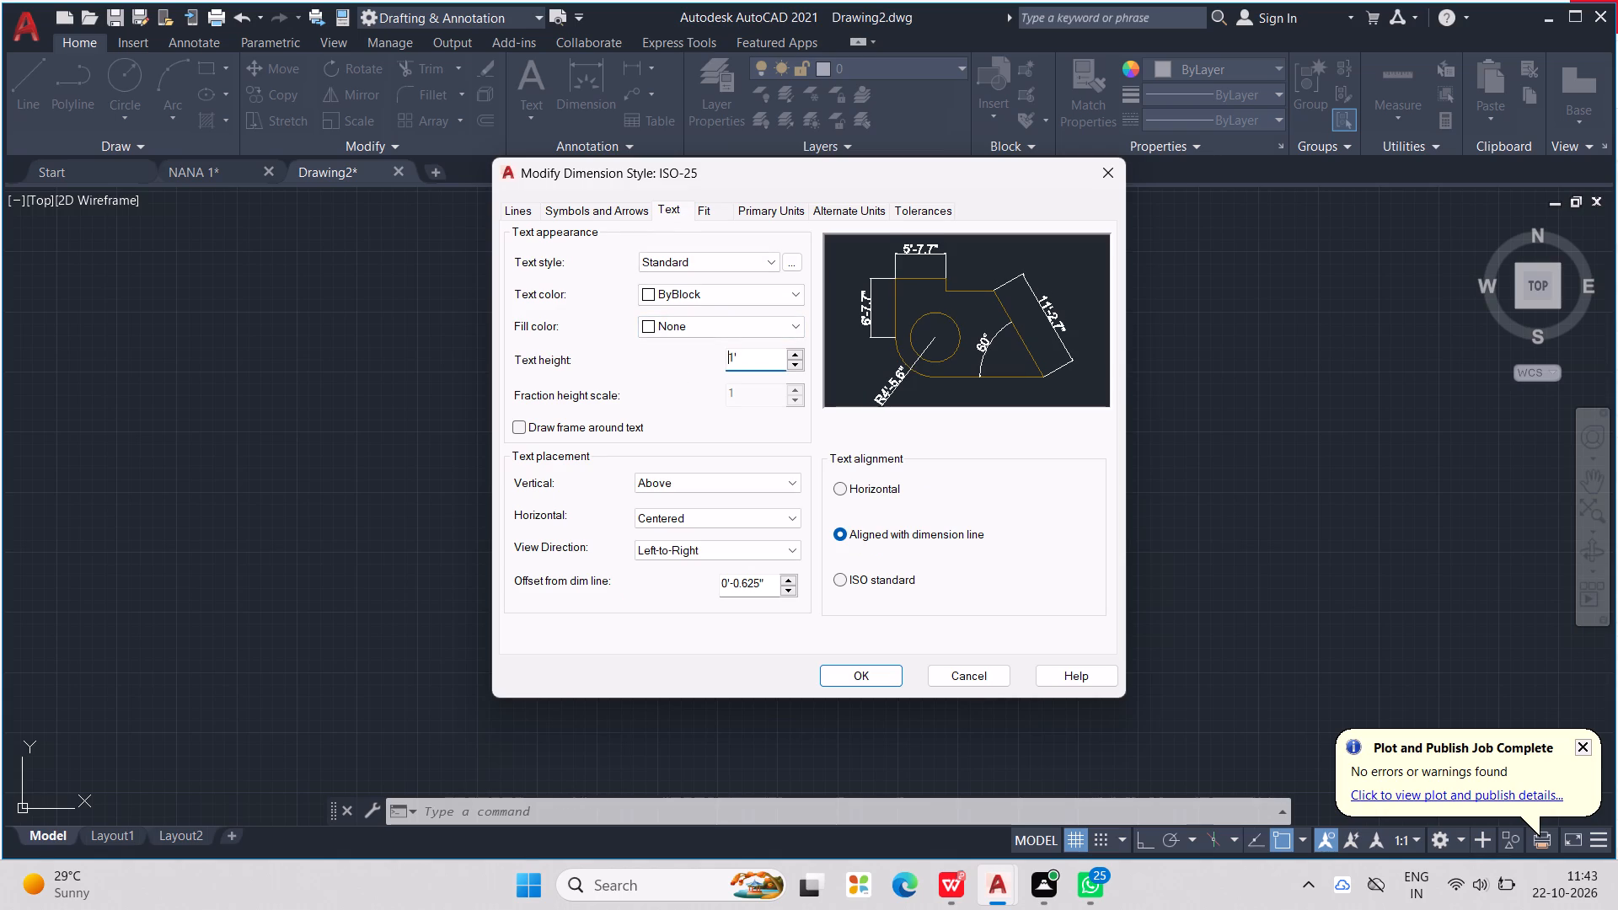
pyautogui.click(843, 673)
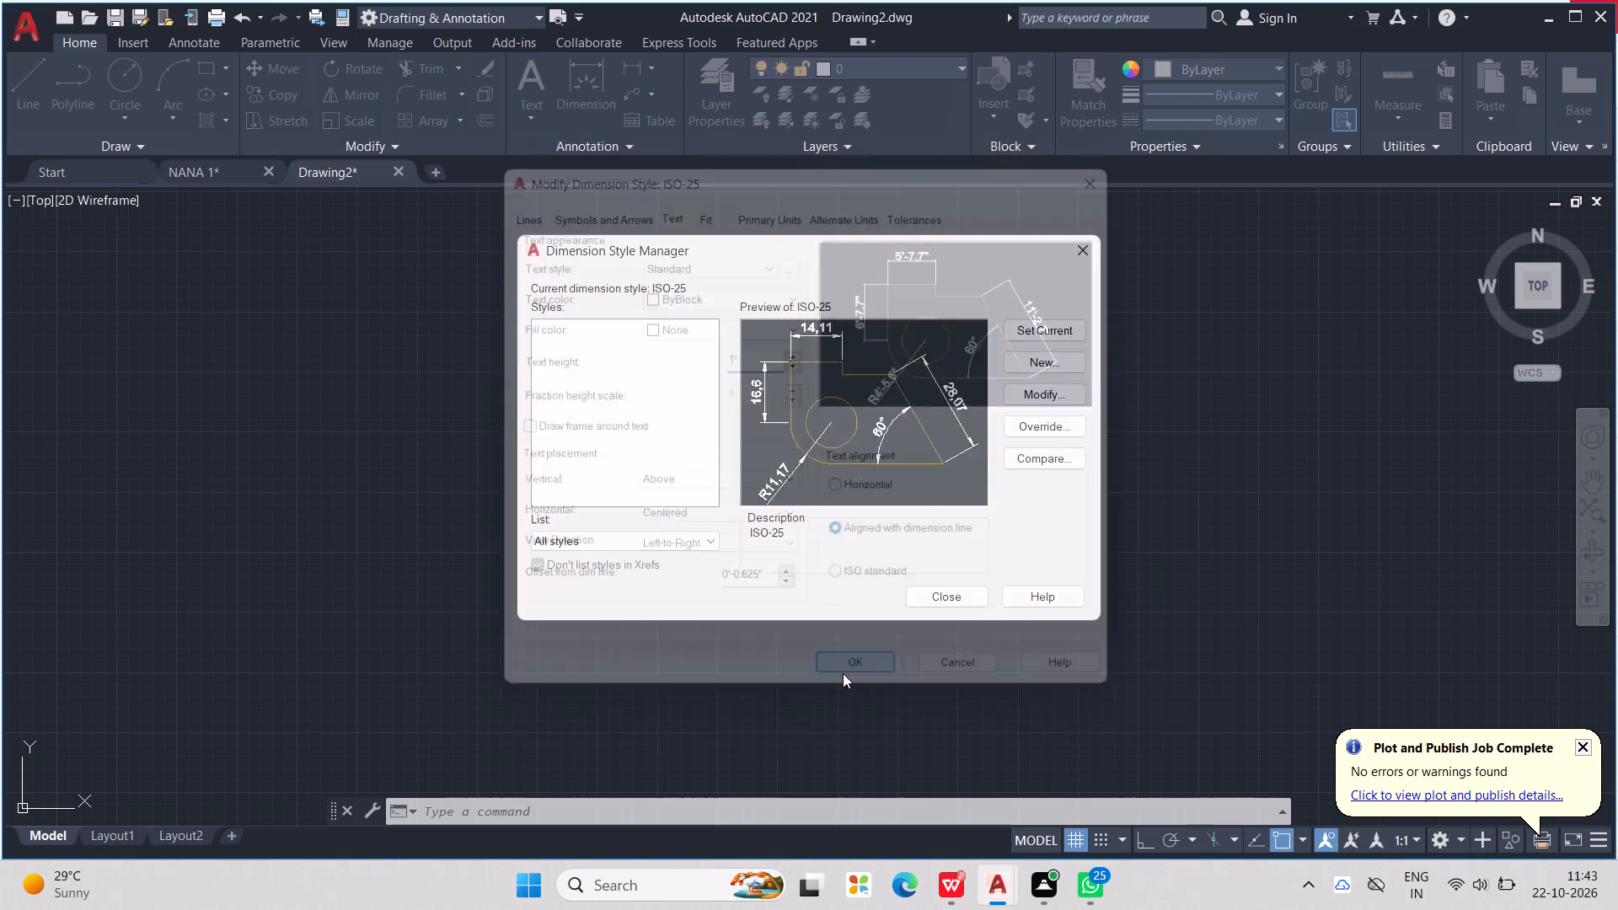
pyautogui.click(1042, 324)
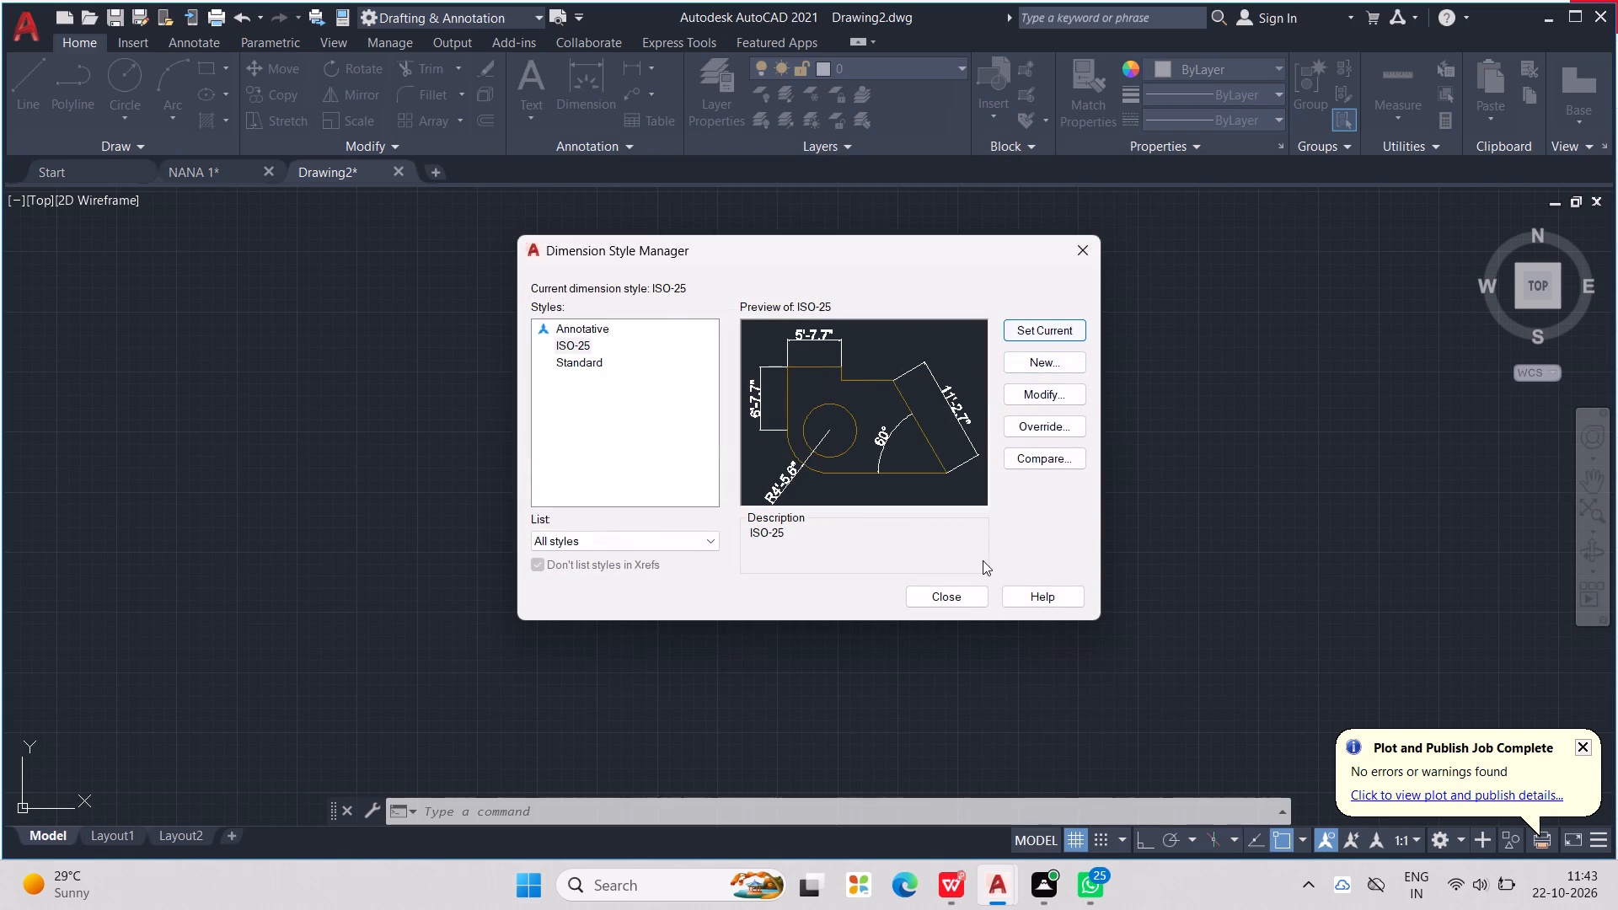
pyautogui.click(962, 597)
# With Ortho on, draw a closed rectangular outline 24' wide and 45' high using lines.
pyautogui.press('F8')
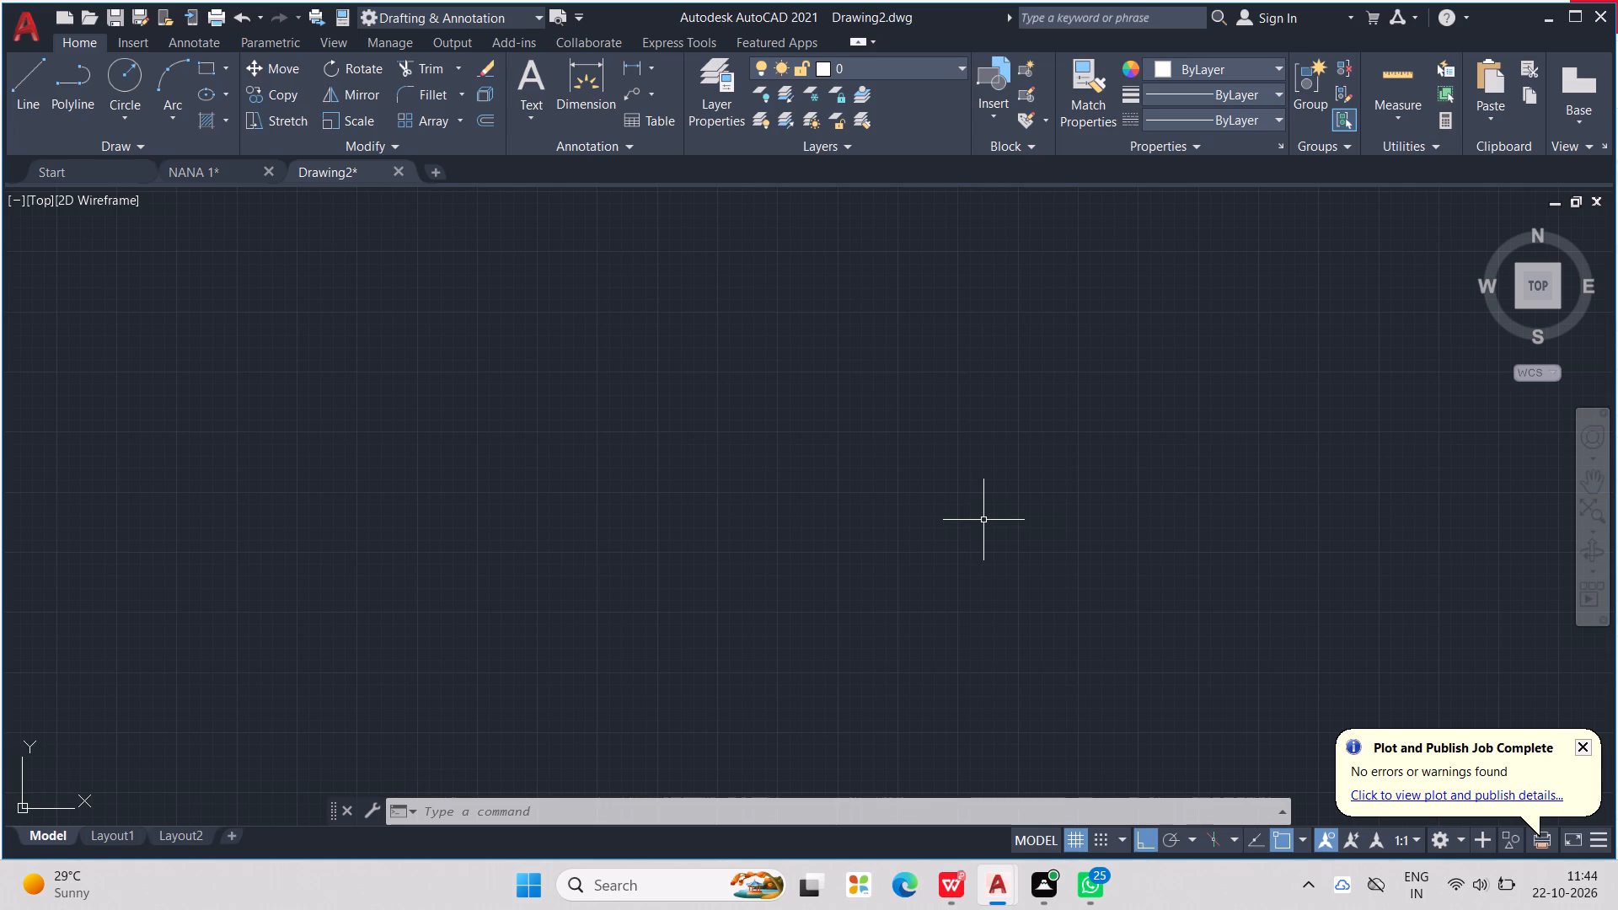
pyautogui.press('Escape')
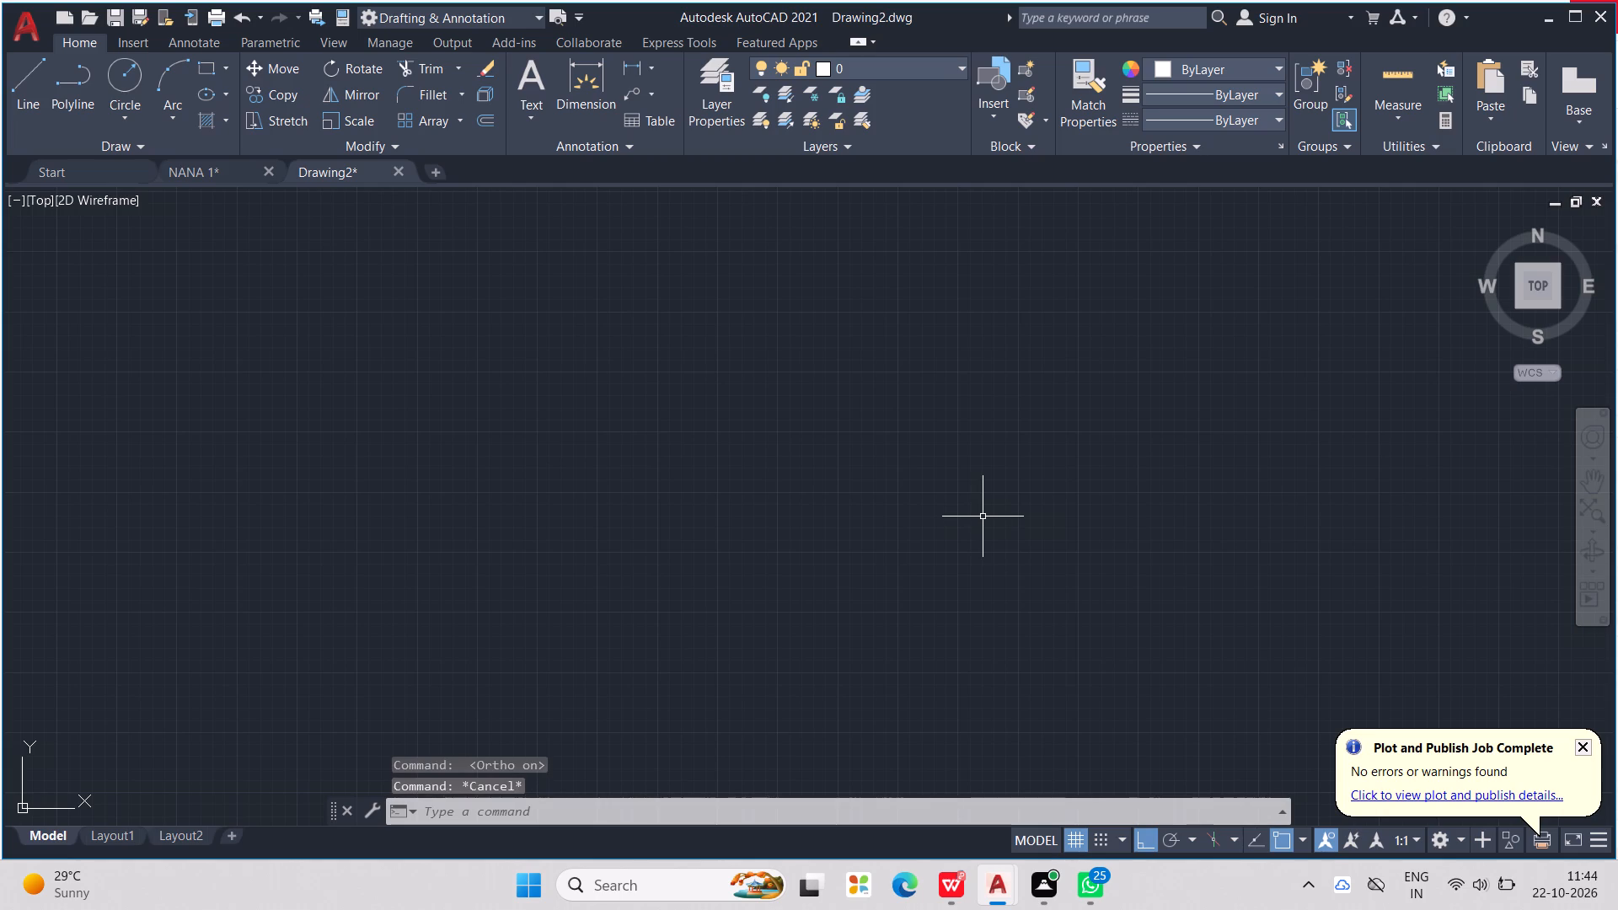
pyautogui.press('l')
pyautogui.press('Return')
pyautogui.click(684, 419)
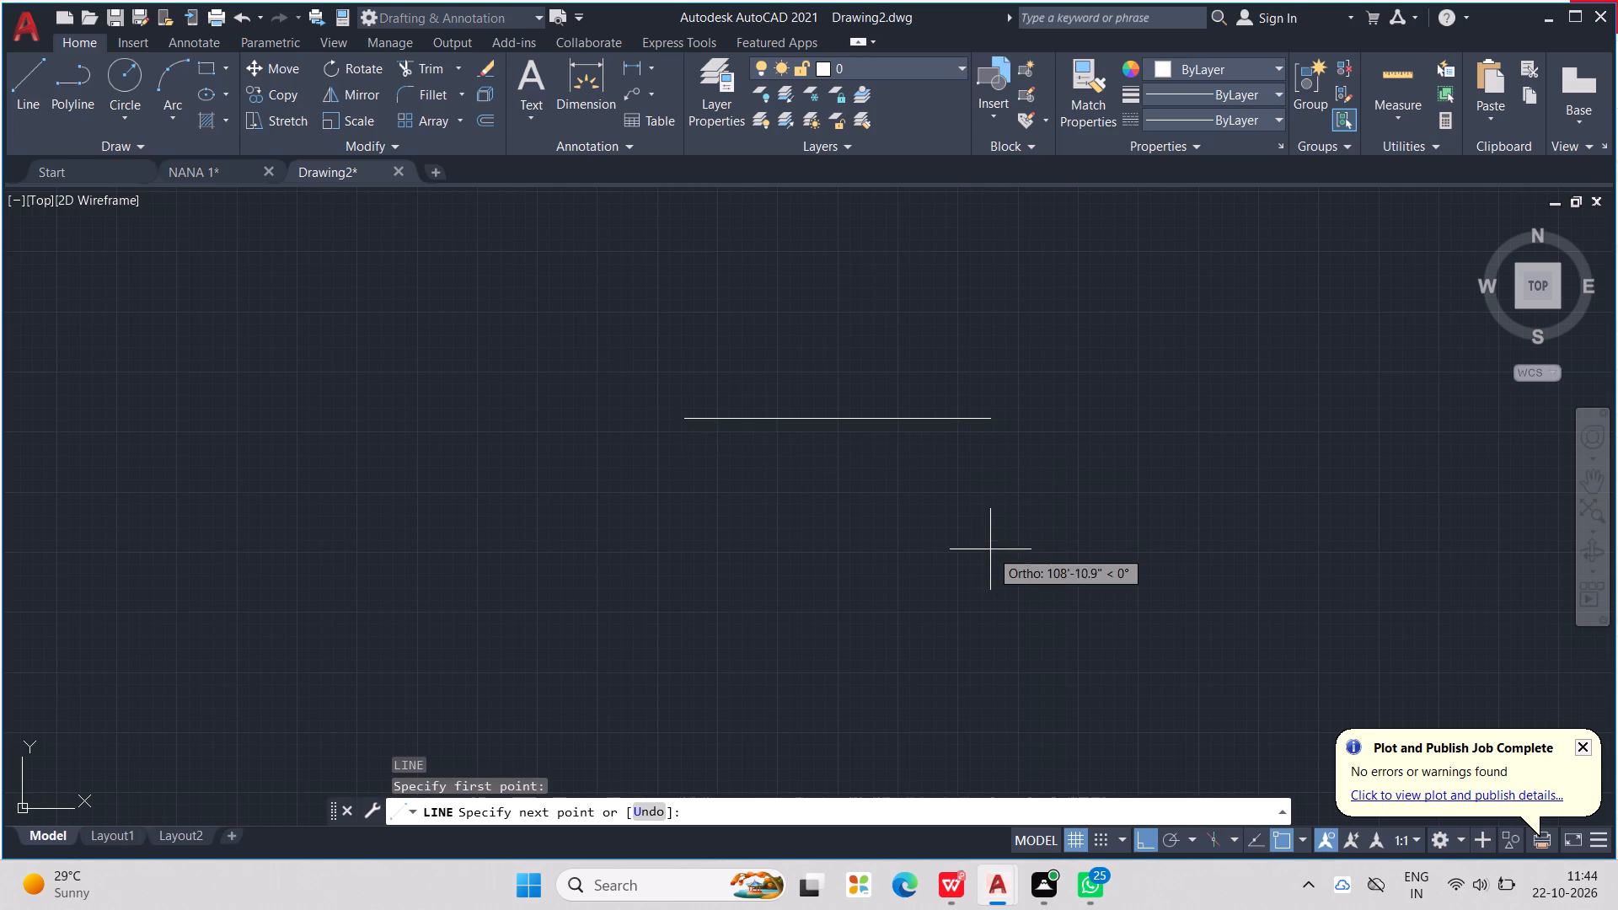
pyautogui.write("24'")
pyautogui.press('Return')
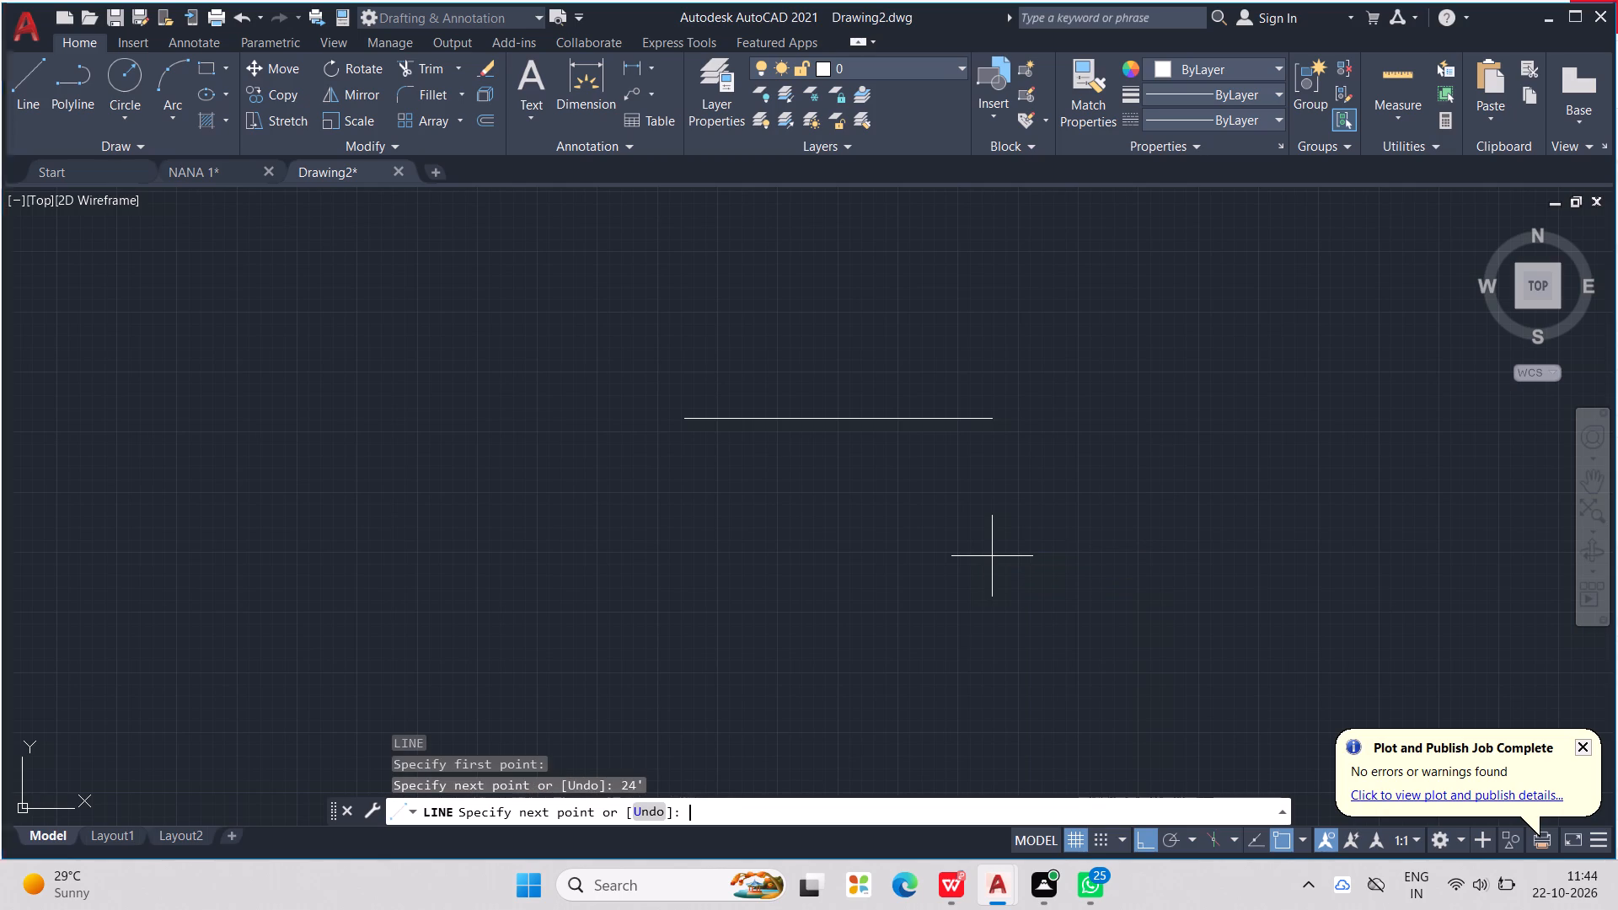
pyautogui.write("45'")
pyautogui.press('Return')
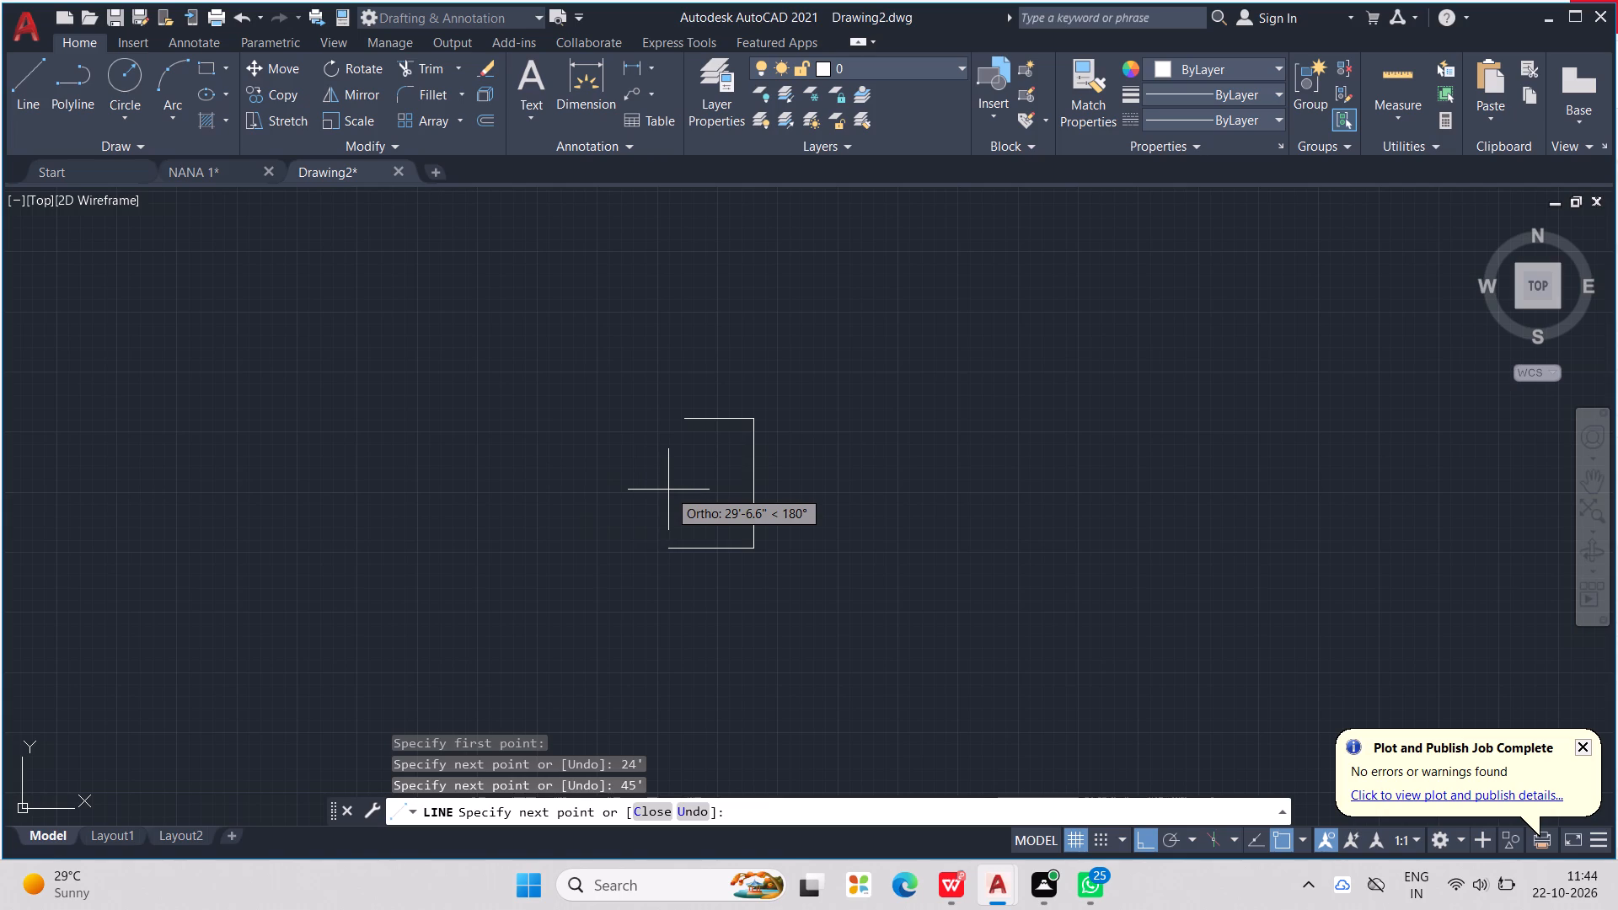
pyautogui.write('24')
pyautogui.press("'")
pyautogui.press('Return')
pyautogui.scroll(2, 659, 422)
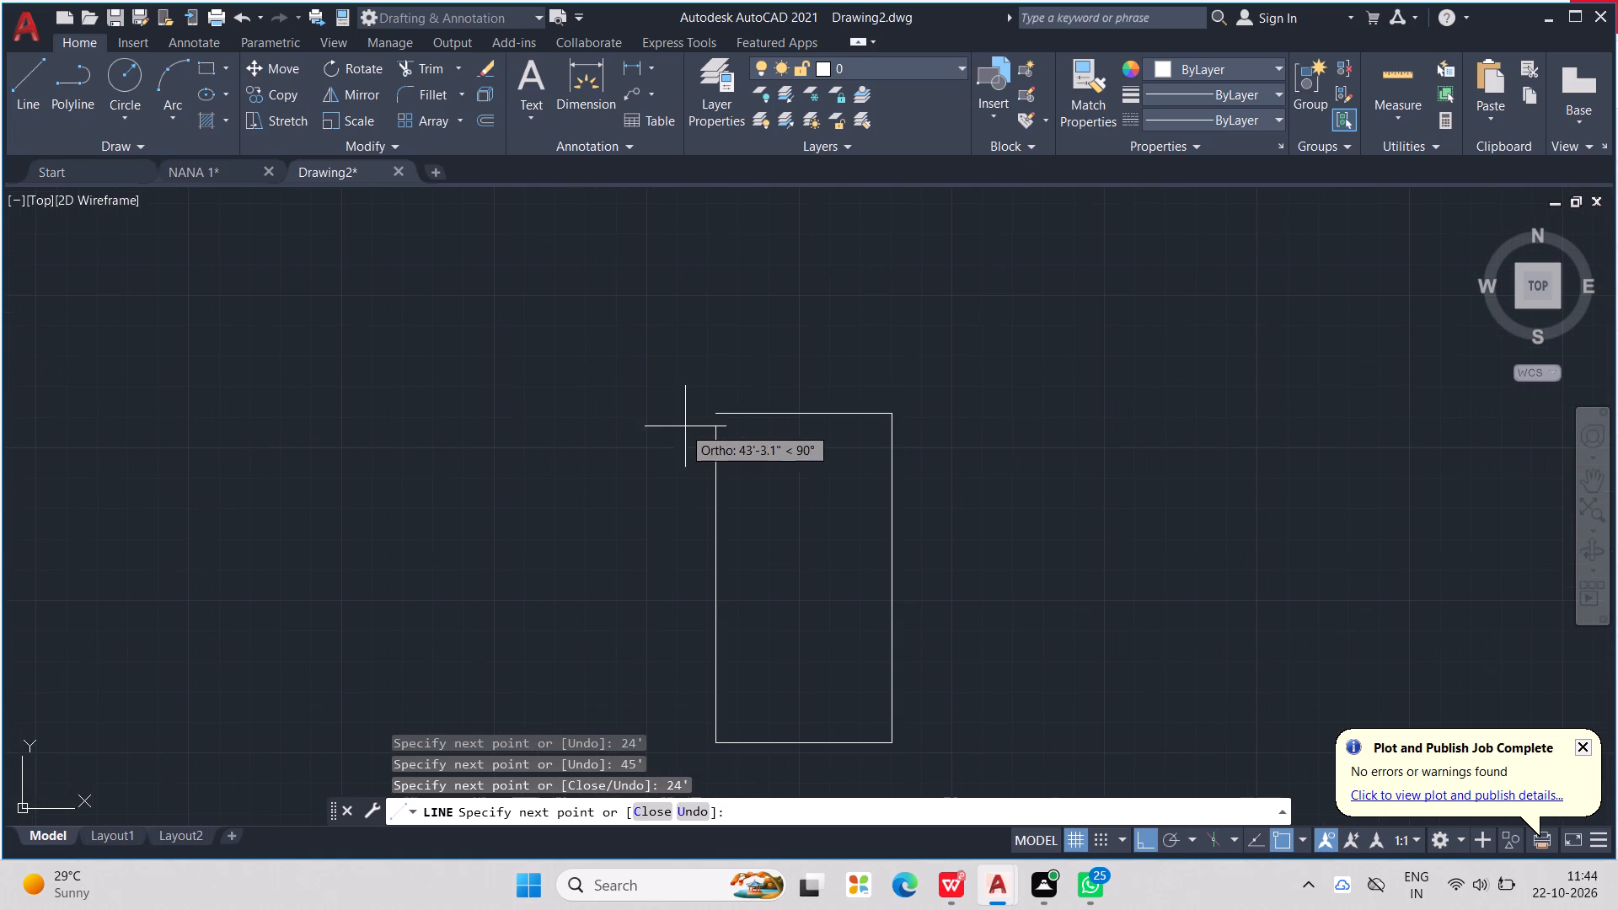
pyautogui.click(720, 415)
pyautogui.press('Escape')
pyautogui.press('Escape')
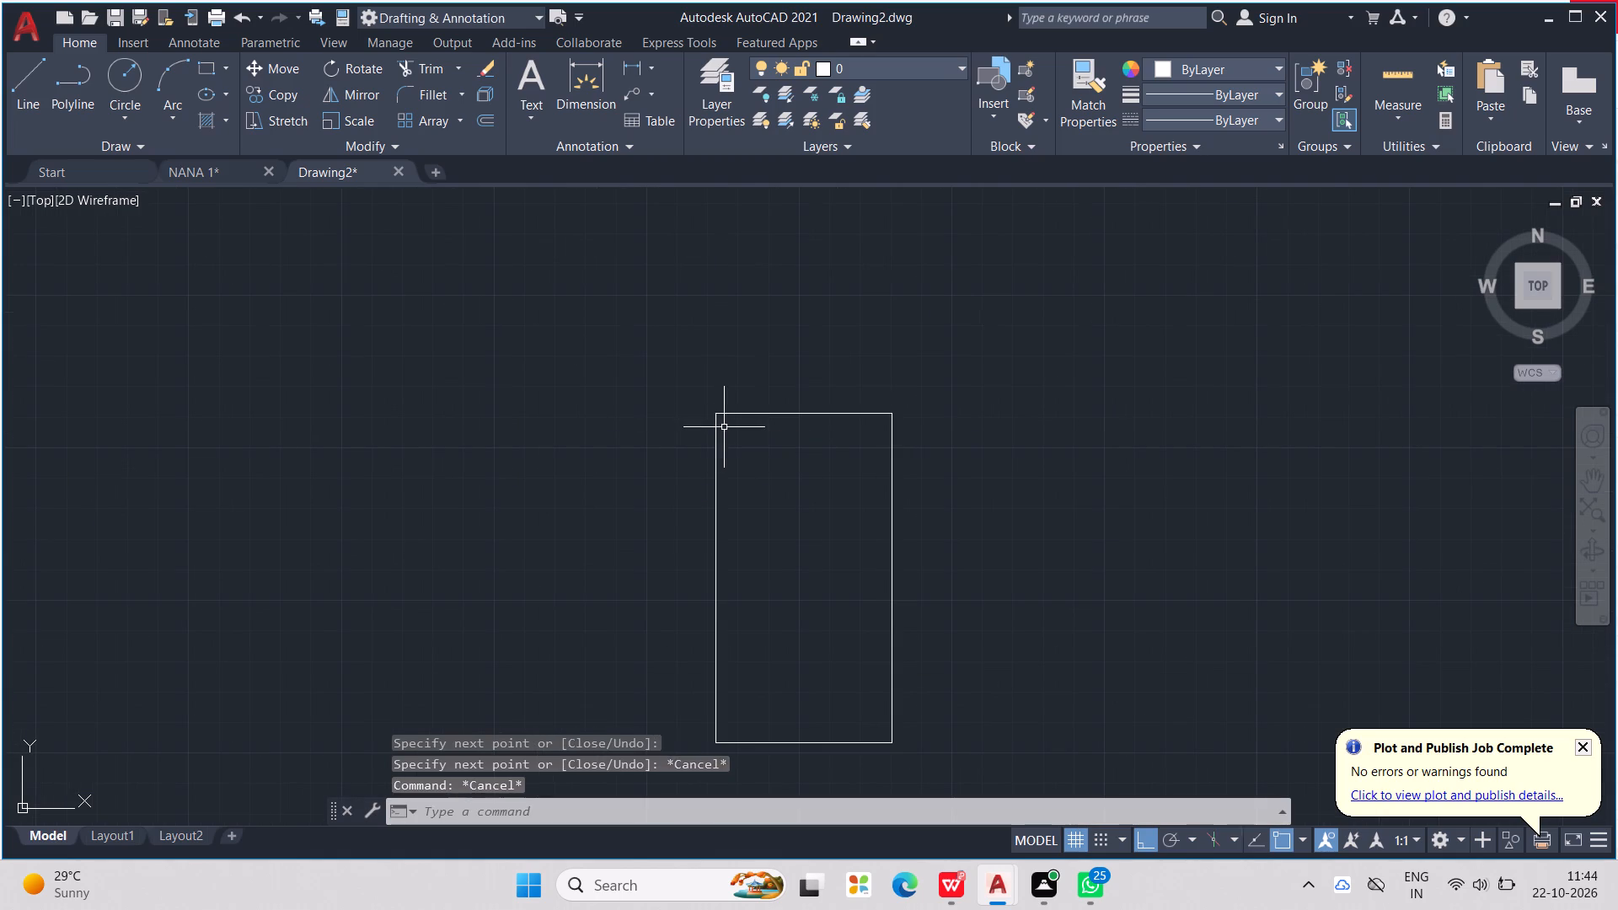
pyautogui.press('Escape')
pyautogui.press('Escape')
pyautogui.press('Escape')
pyautogui.press('Escape')
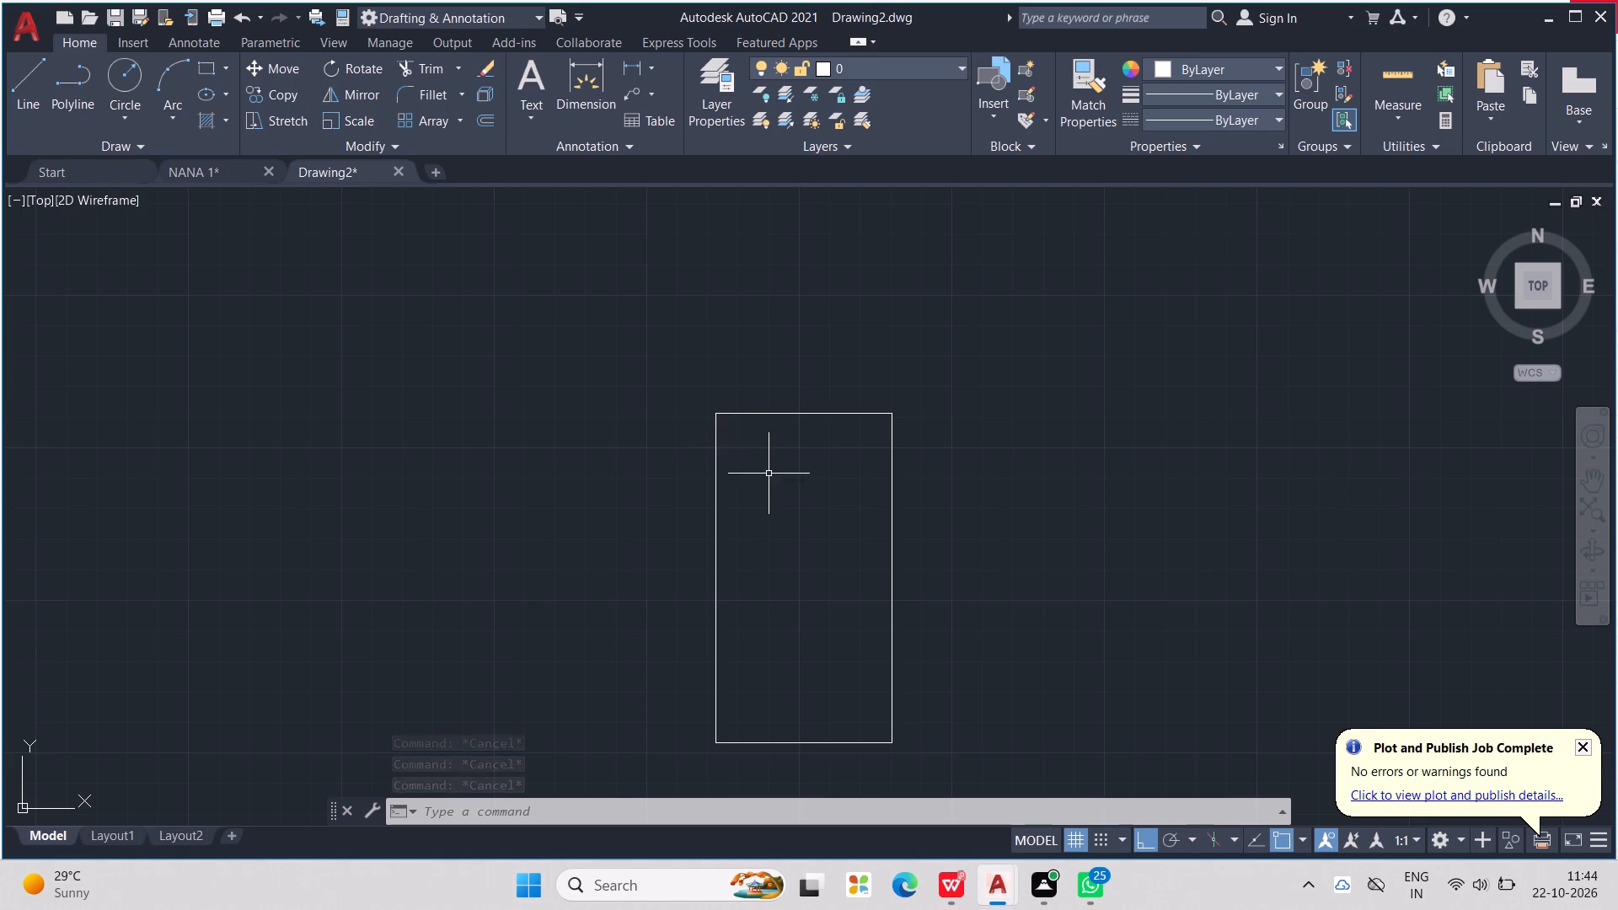
# Offset the rectangle's left vertical edge 3' inward.
pyautogui.scroll(1, 769, 474)
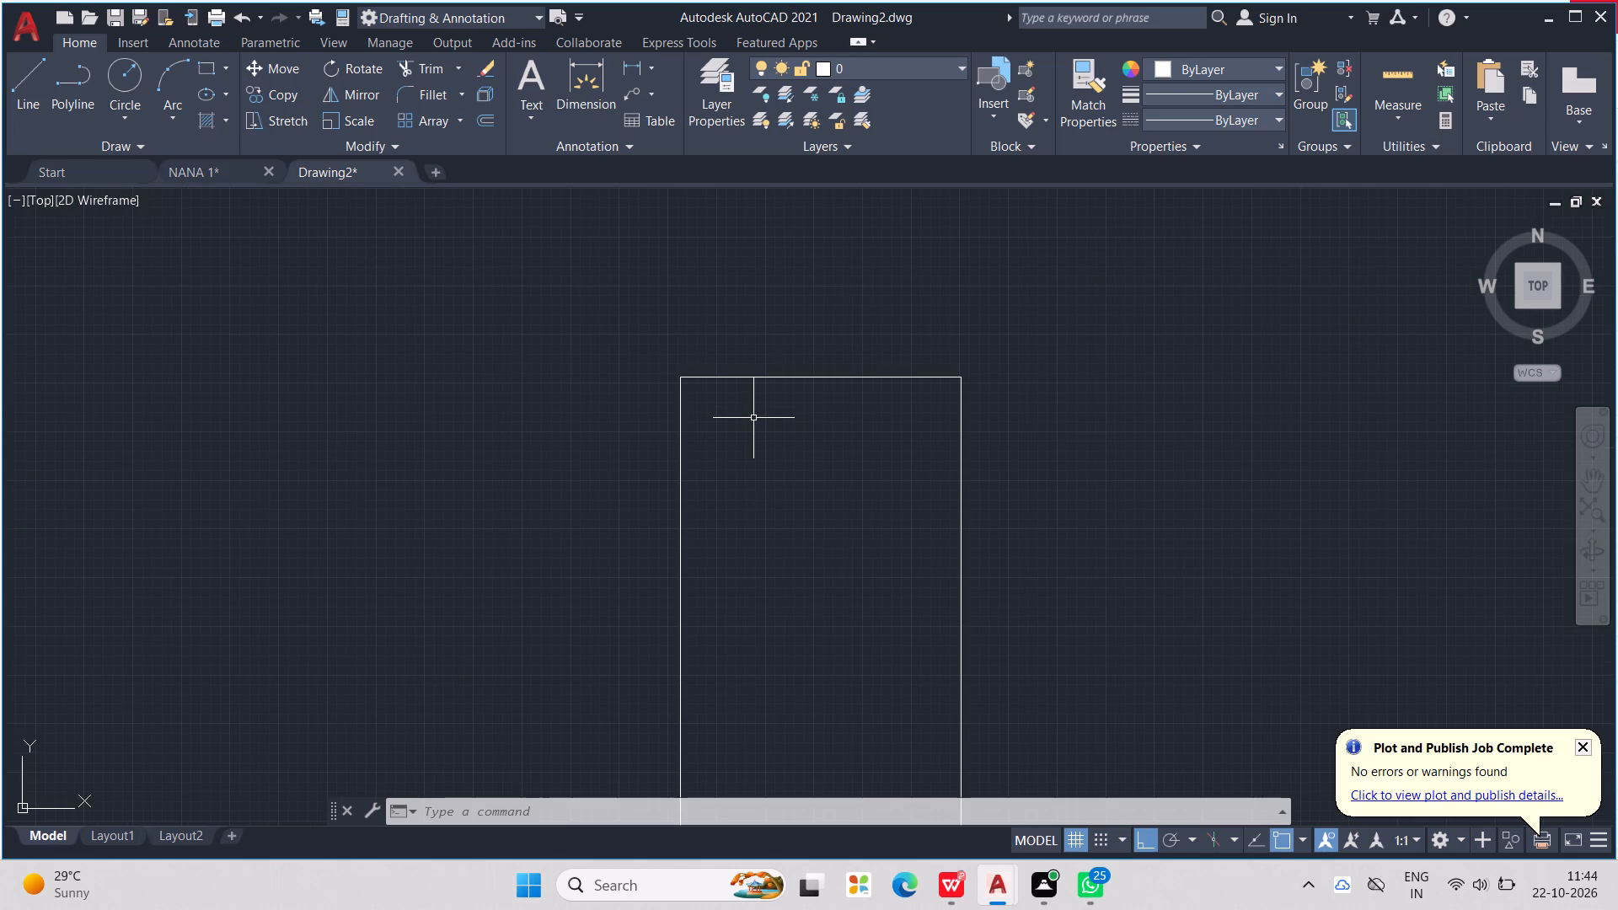
pyautogui.write('OFF')
pyautogui.press('Return')
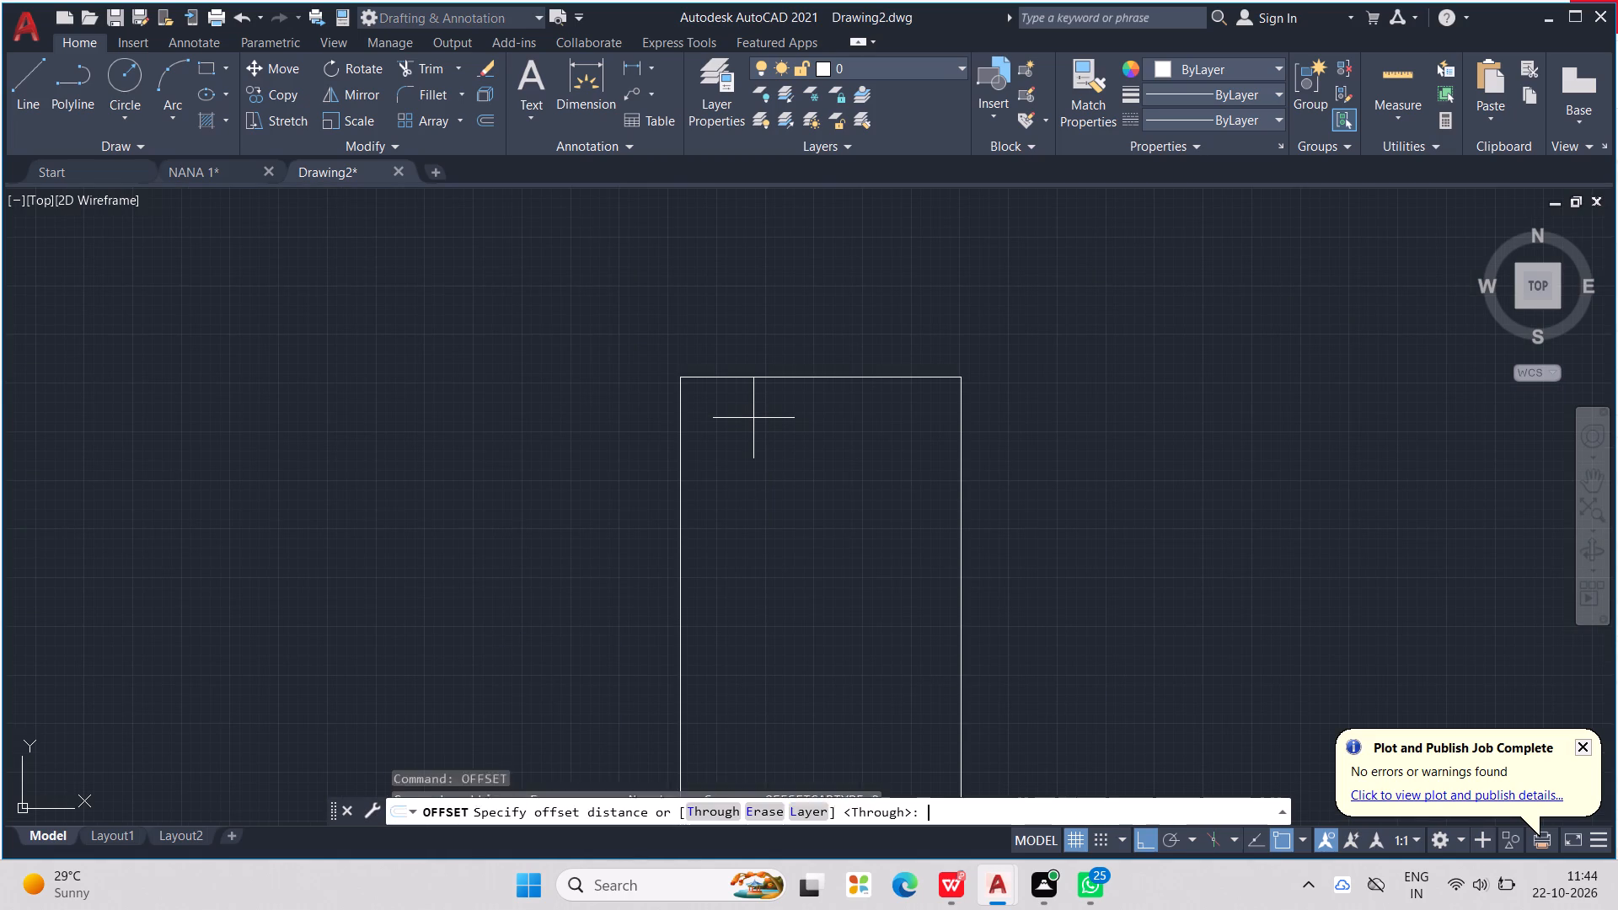
pyautogui.write("3'")
pyautogui.press('Return')
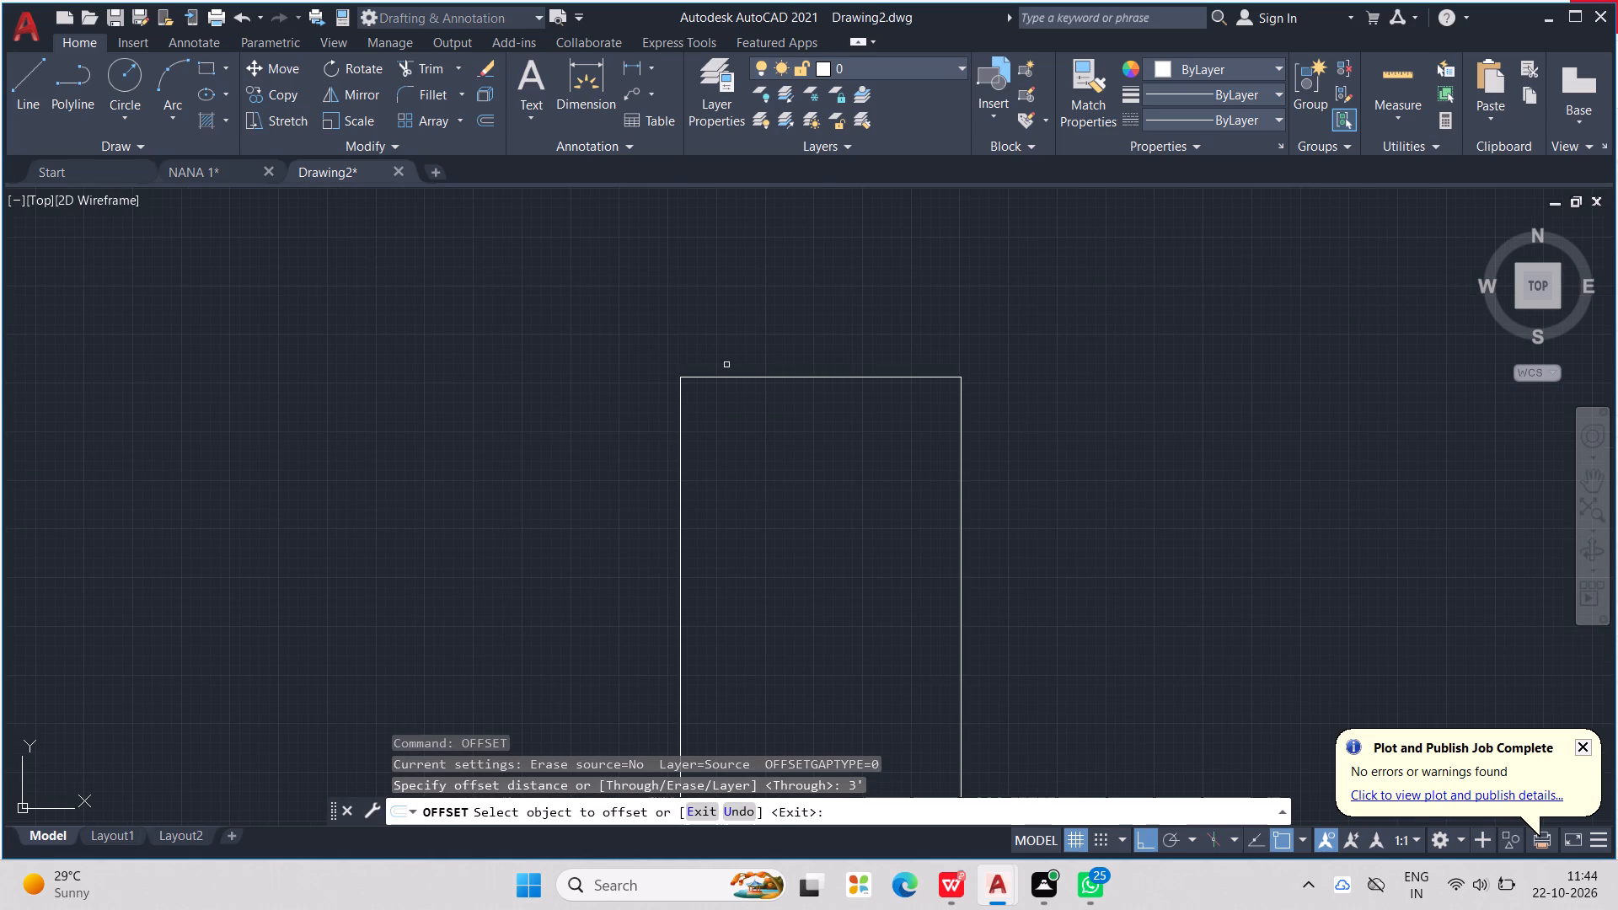
pyautogui.click(681, 443)
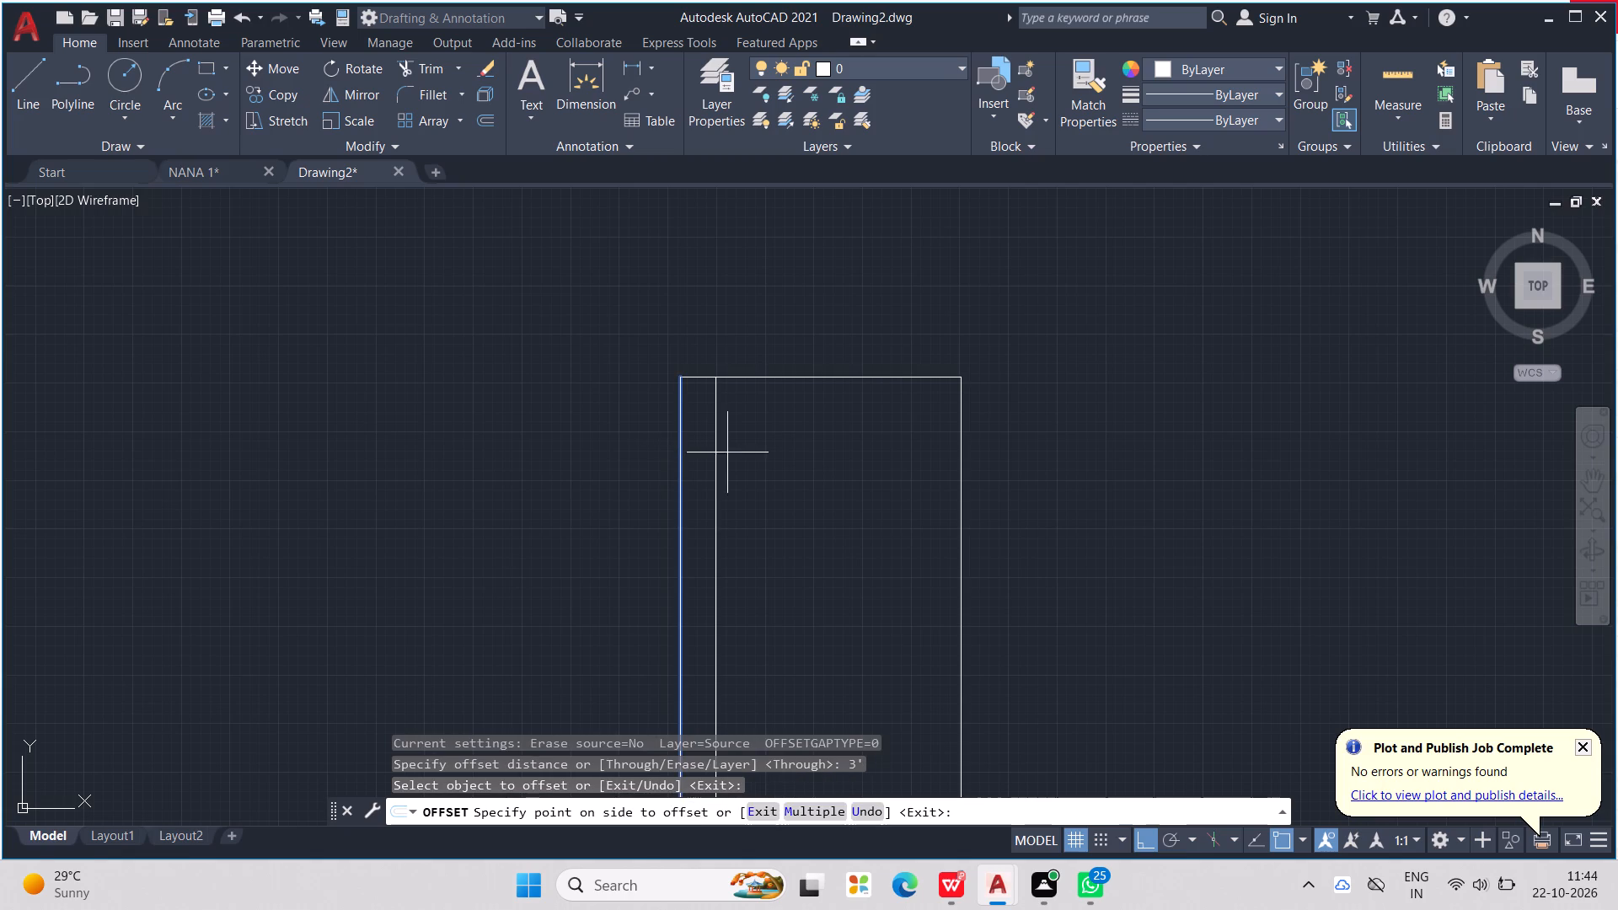
pyautogui.click(754, 455)
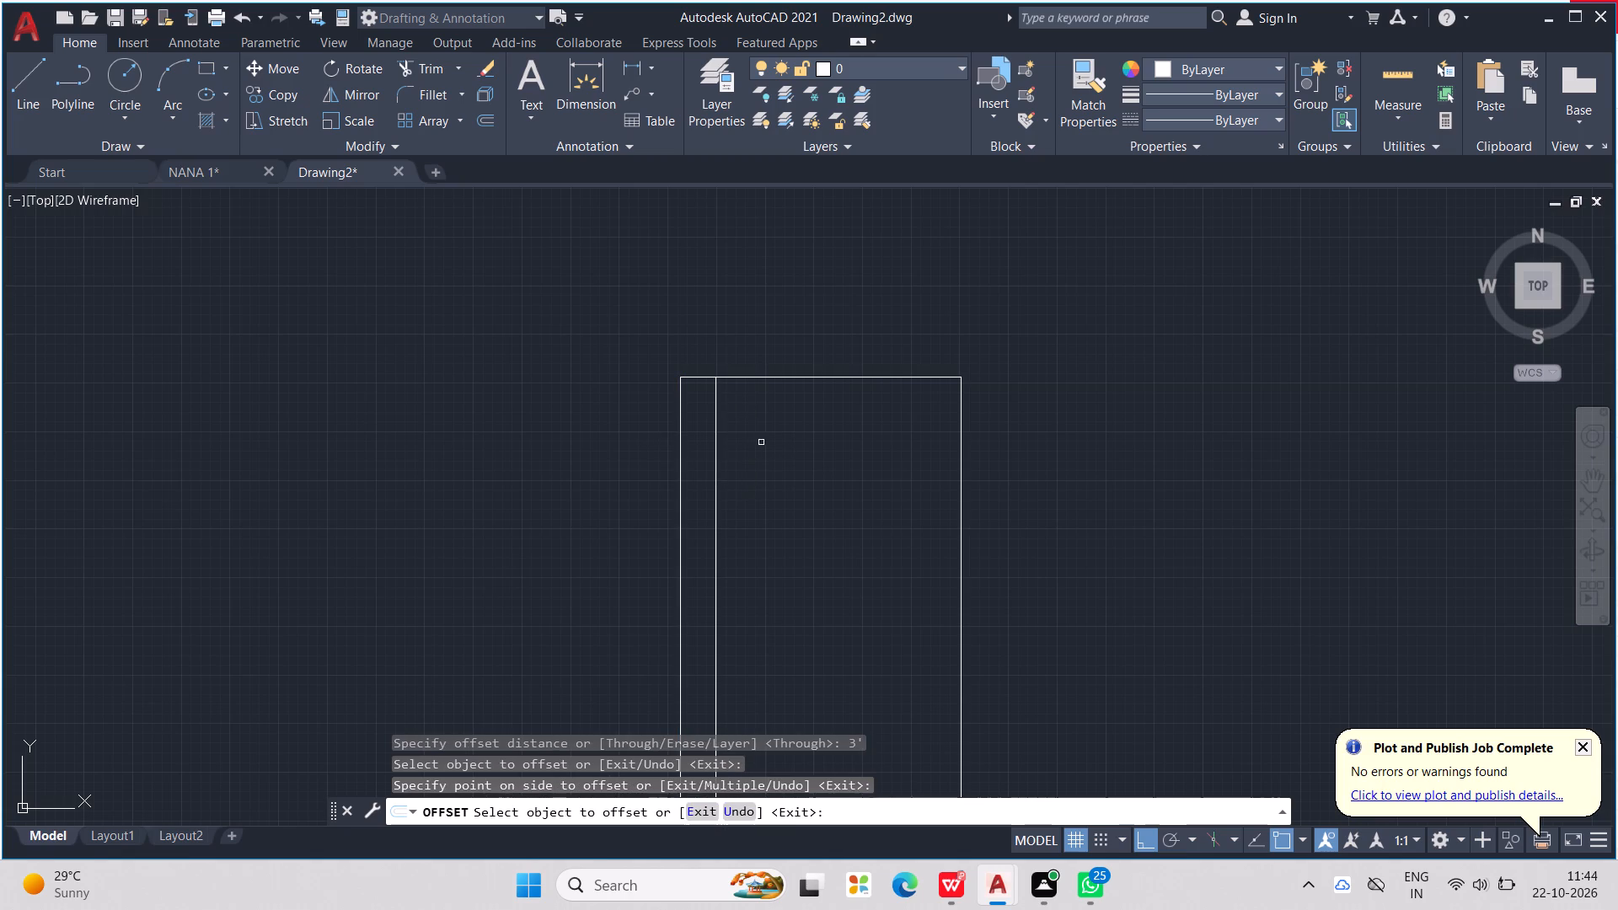
pyautogui.moveTo(768, 426); pyautogui.dragTo(731, 331, button='middle')
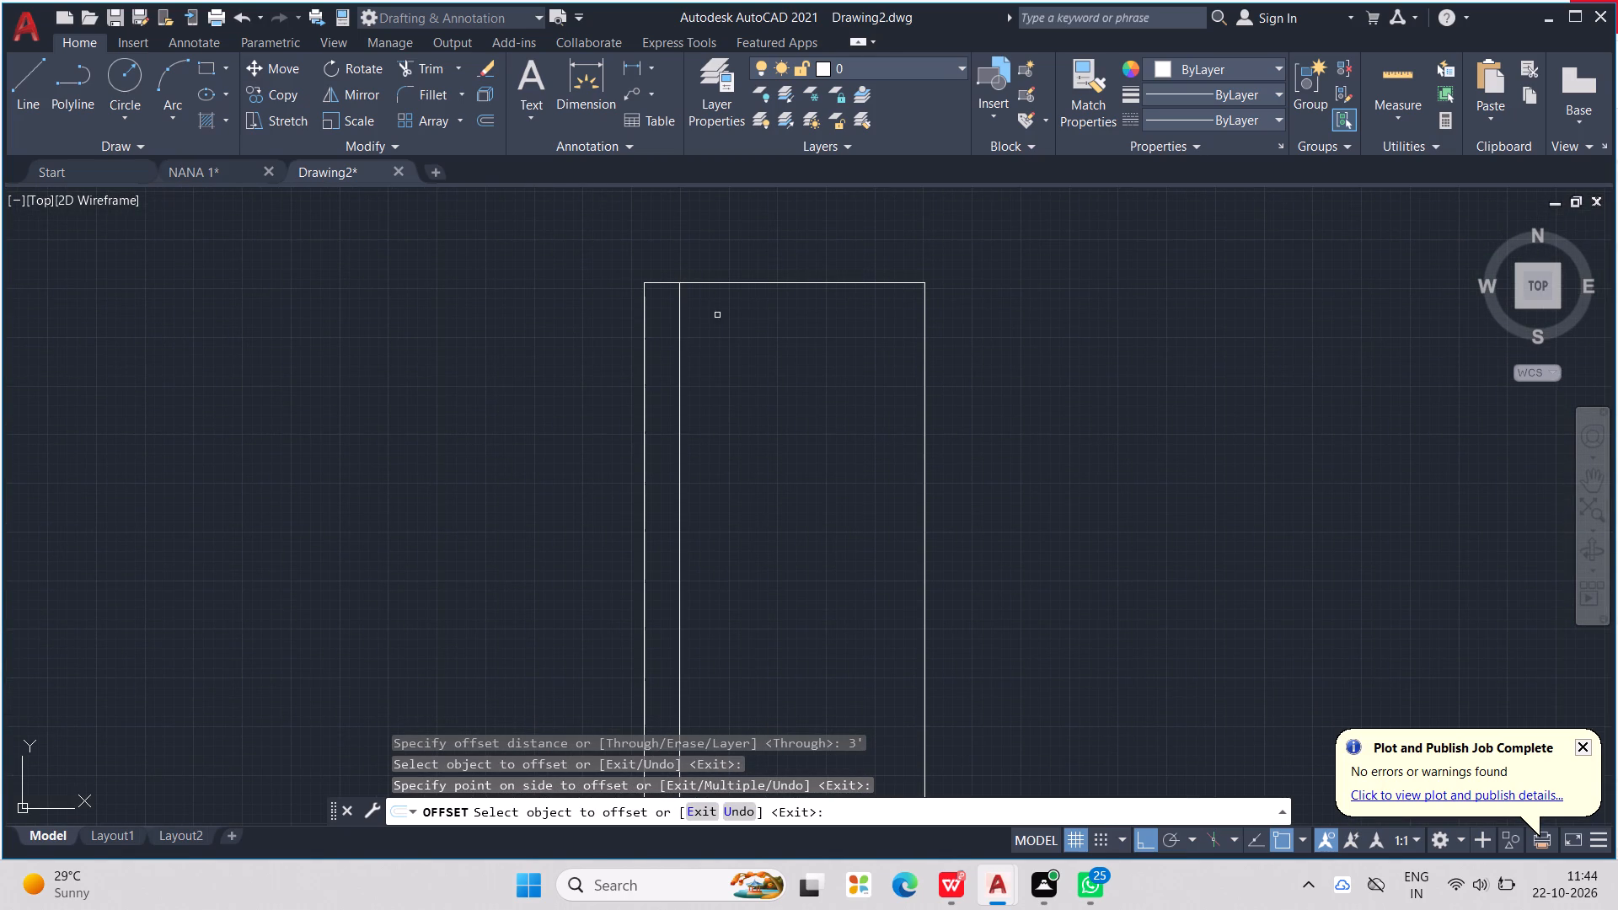
pyautogui.press('Escape')
pyautogui.press('Escape')
pyautogui.press('Escape')
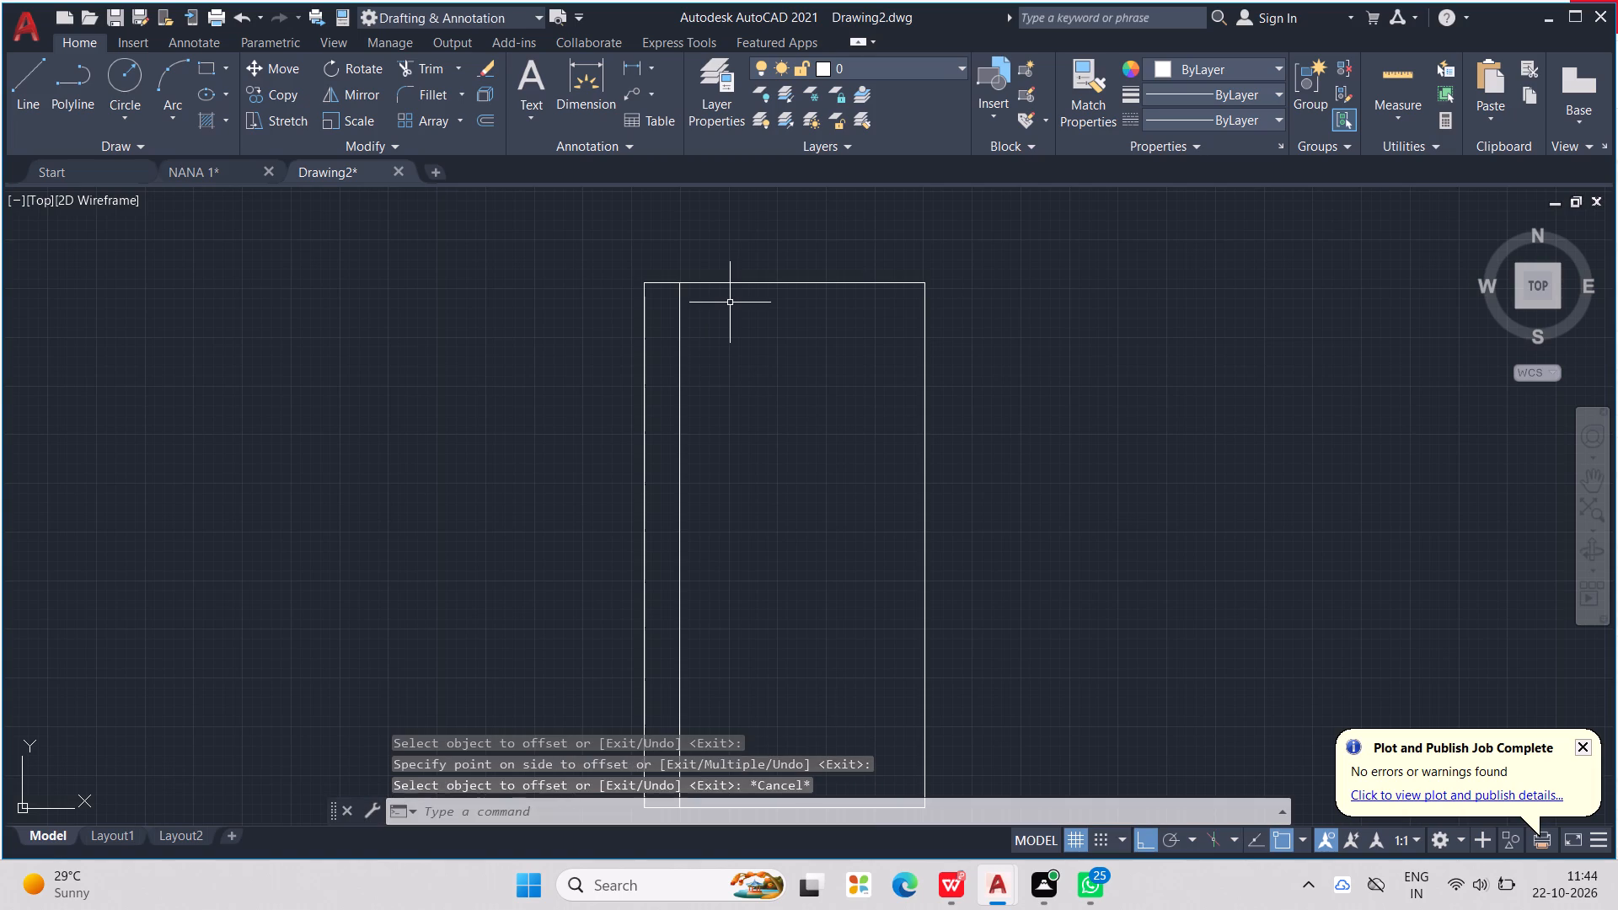
pyautogui.press('Escape')
pyautogui.press('Escape')
pyautogui.press('Escape')
# Offset the outline's top, right and left edges 9" inward.
pyautogui.write('OFF')
pyautogui.press('Return')
pyautogui.write('9"')
pyautogui.press('Return')
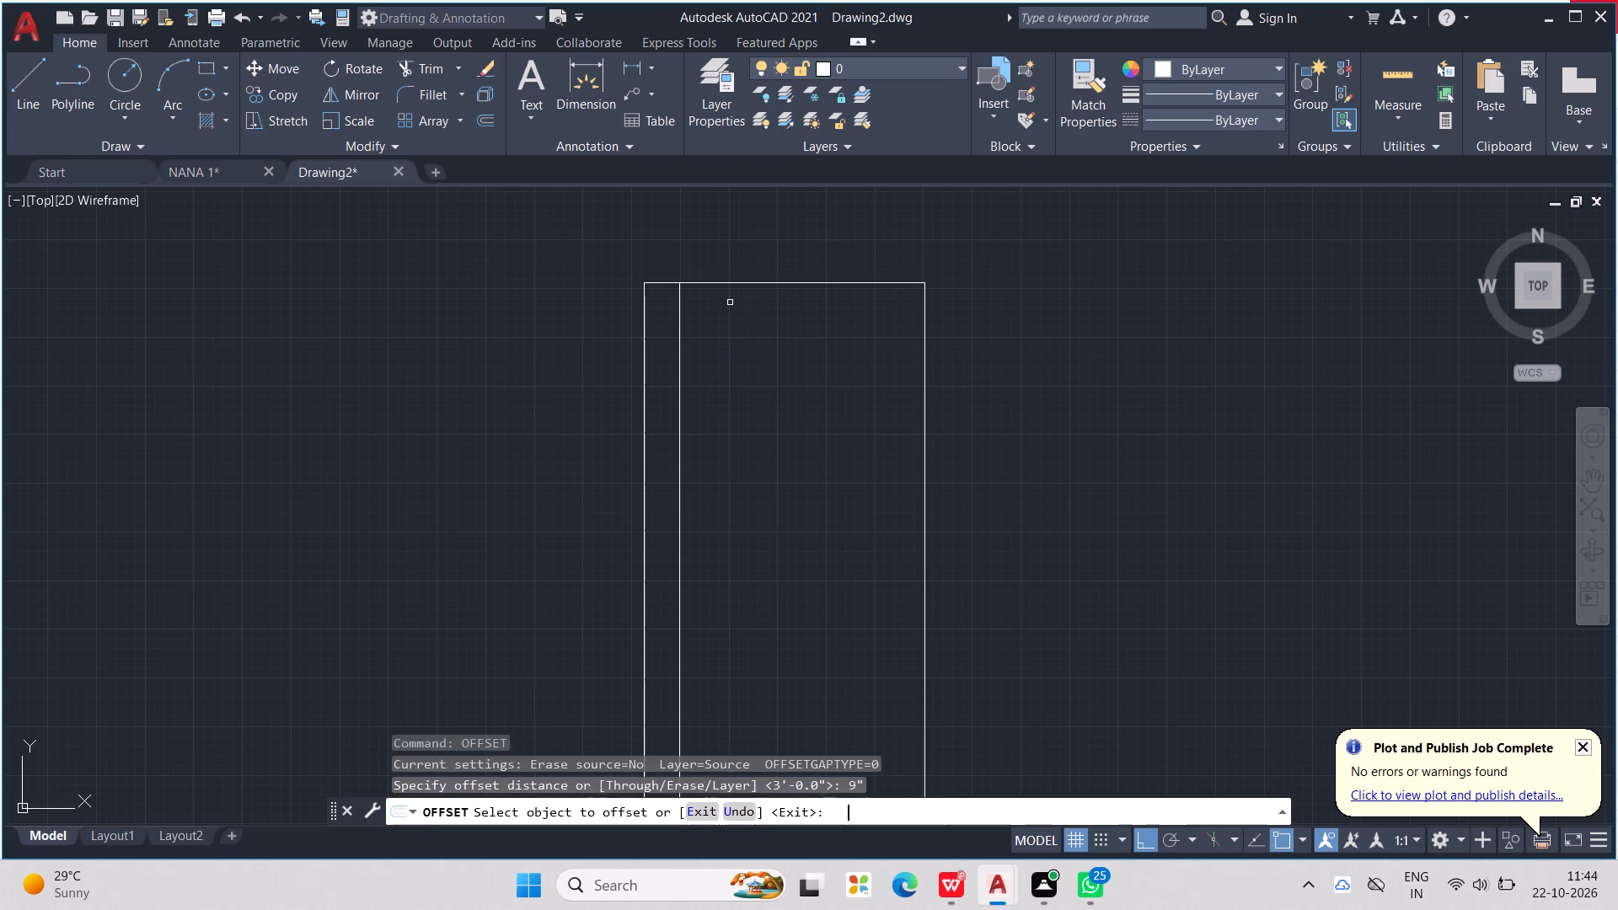
pyautogui.click(818, 280)
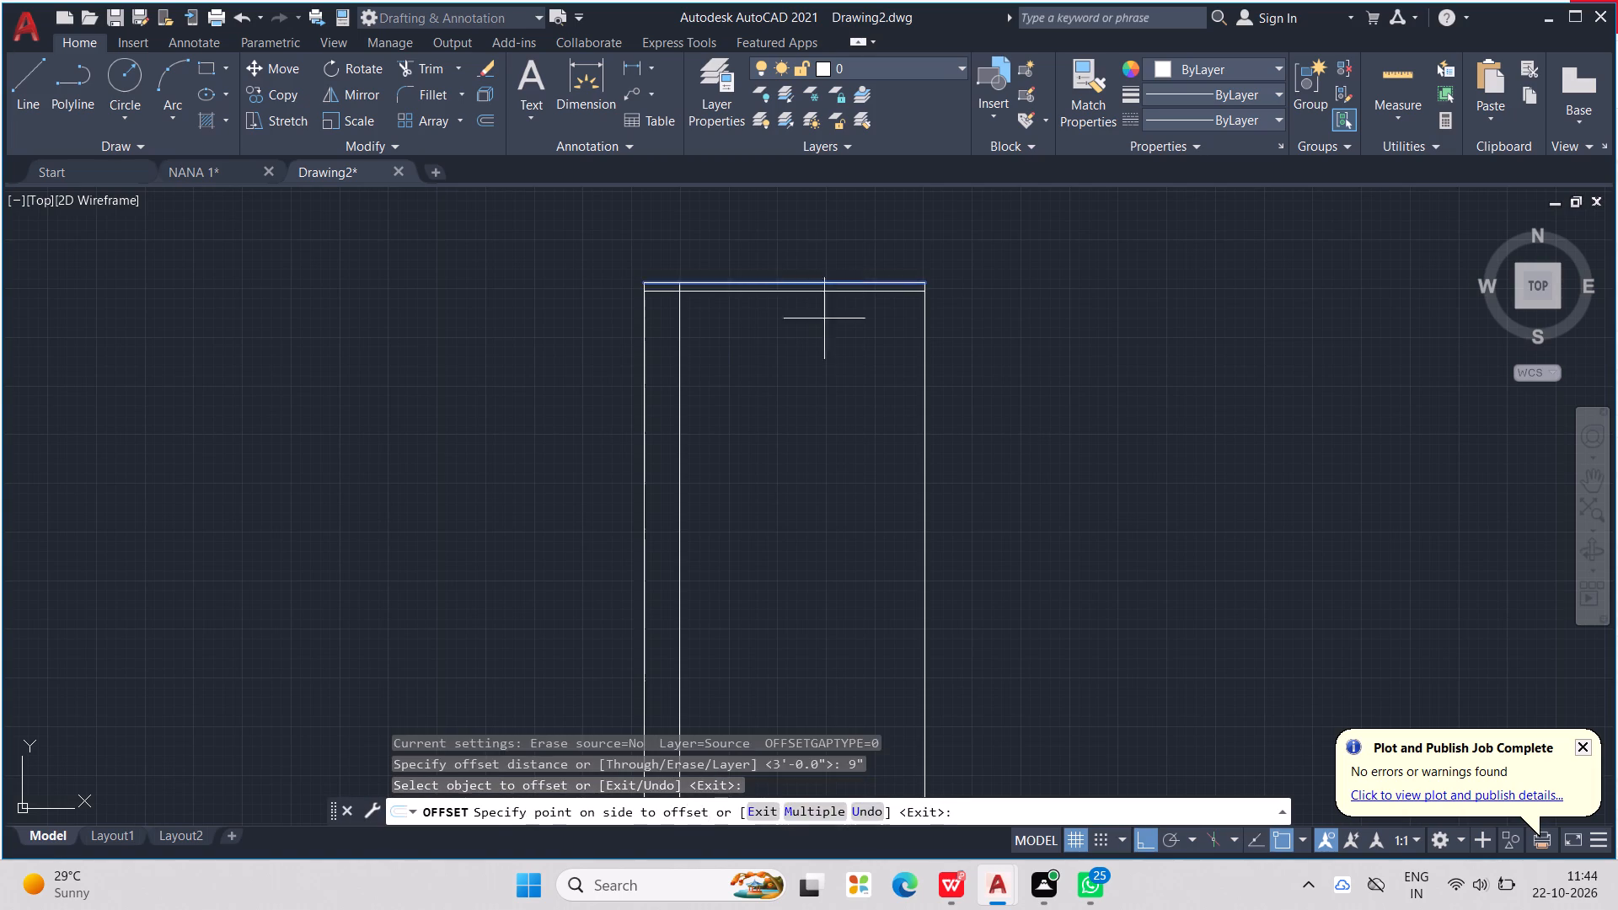
pyautogui.click(828, 334)
pyautogui.click(926, 329)
pyautogui.click(882, 351)
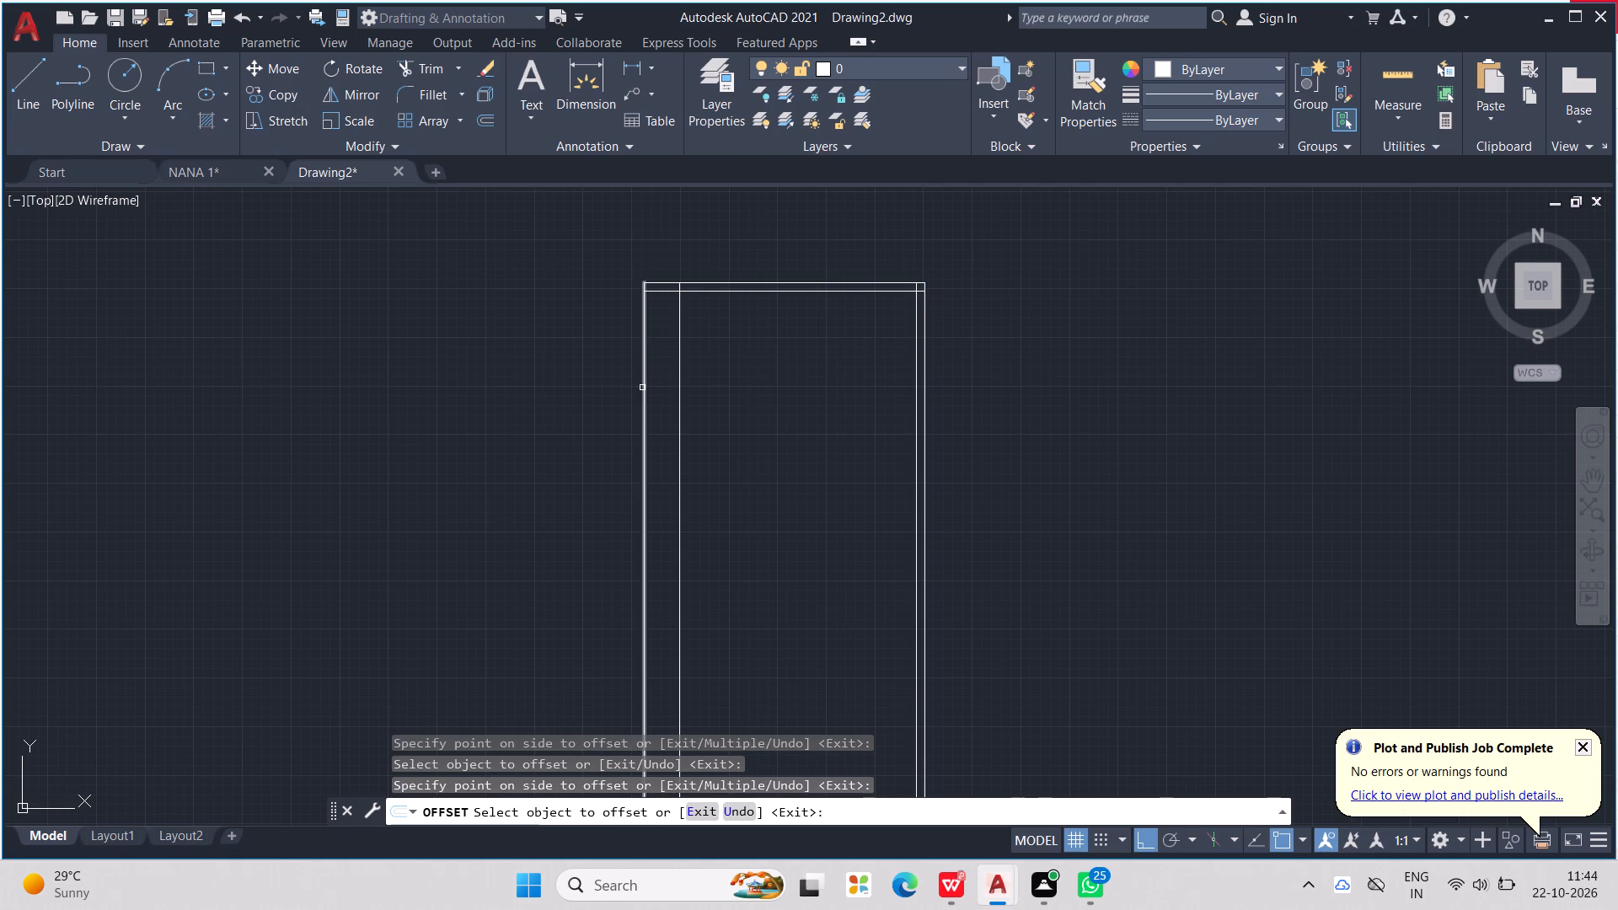
pyautogui.click(641, 379)
pyautogui.click(664, 379)
# Offset the inner vertical line 9" to the right and the outline's bottom edge 9" inward.
pyautogui.click(682, 377)
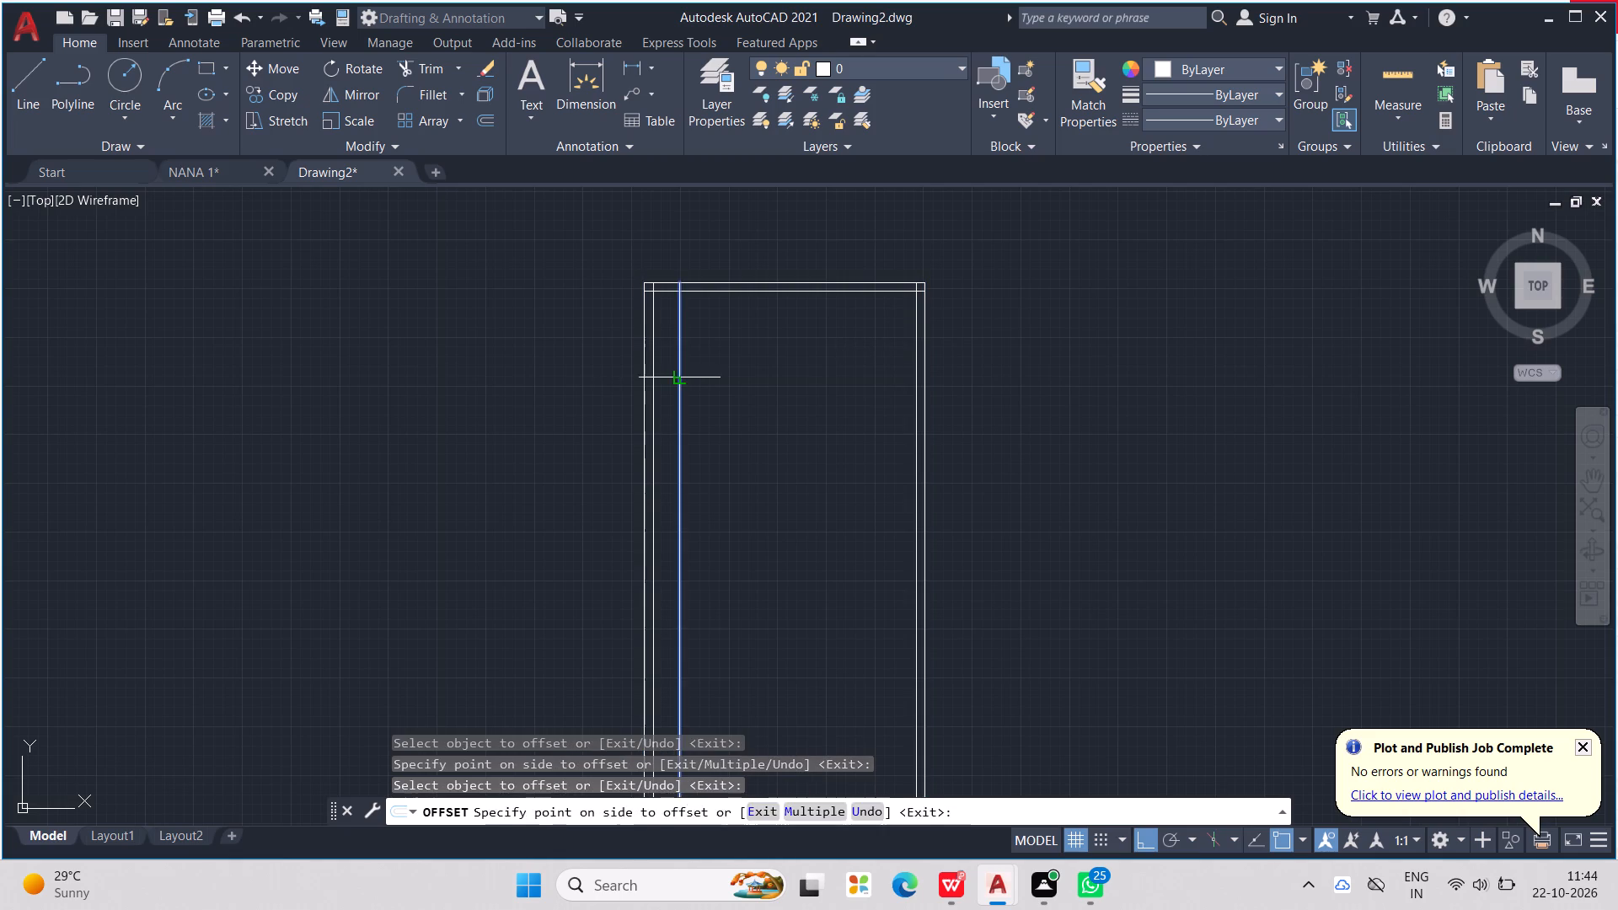
pyautogui.click(726, 377)
pyautogui.scroll(-2, 783, 360)
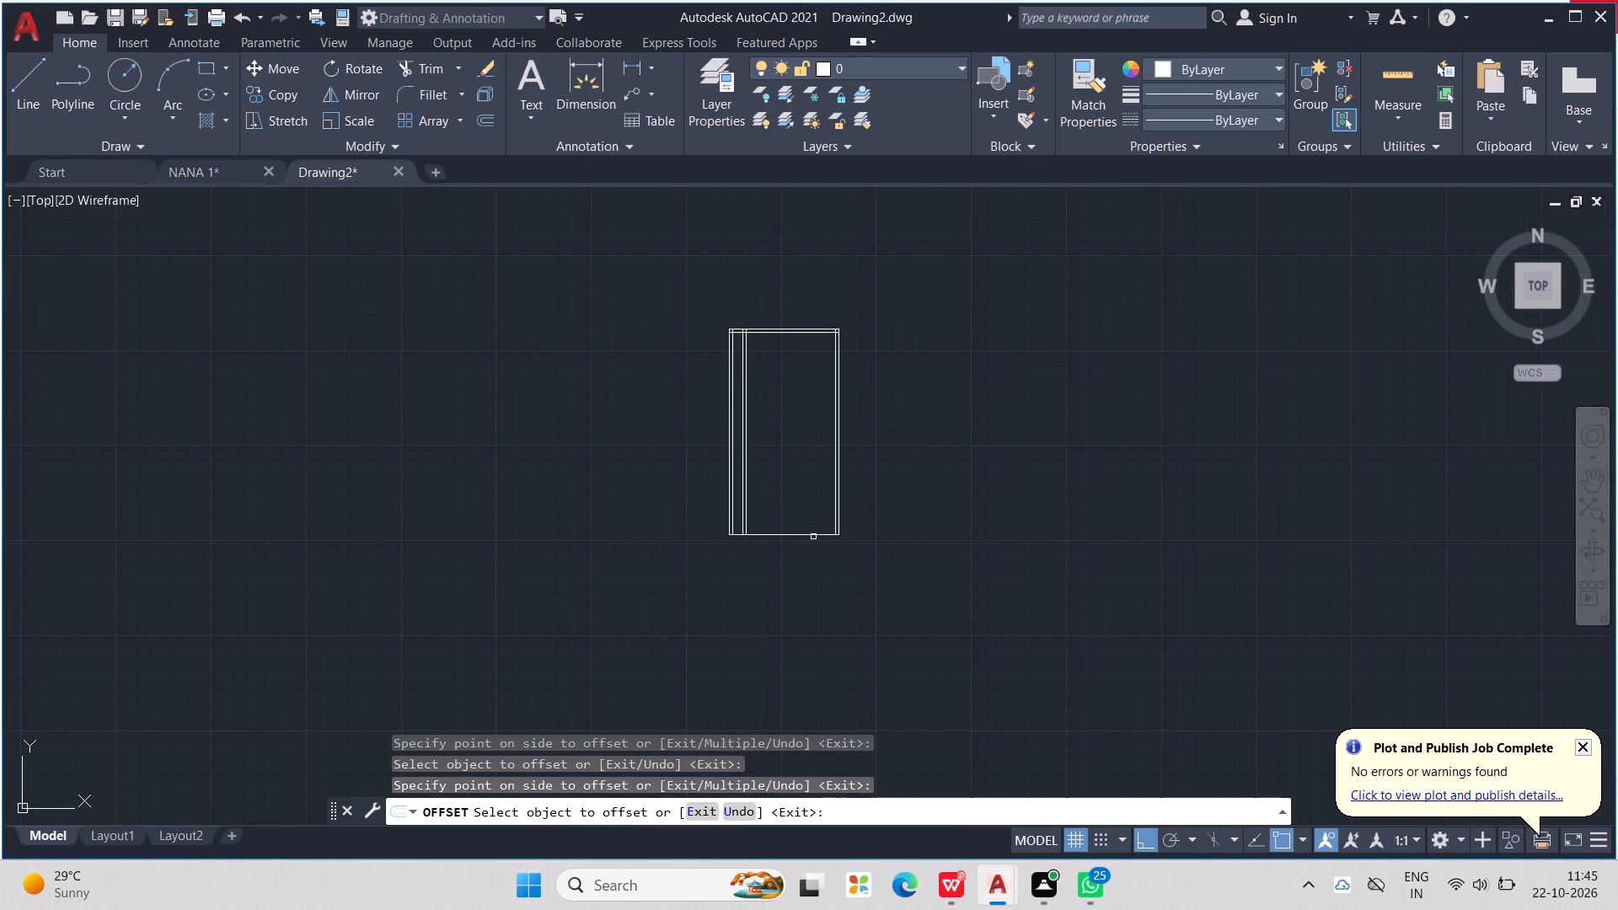
pyautogui.click(813, 536)
pyautogui.click(805, 502)
pyautogui.press('Escape')
pyautogui.press('Escape')
pyautogui.press('Escape')
pyautogui.scroll(1, 724, 308)
pyautogui.press('Escape')
pyautogui.scroll(1, 752, 316)
pyautogui.press('Escape')
pyautogui.press('Escape')
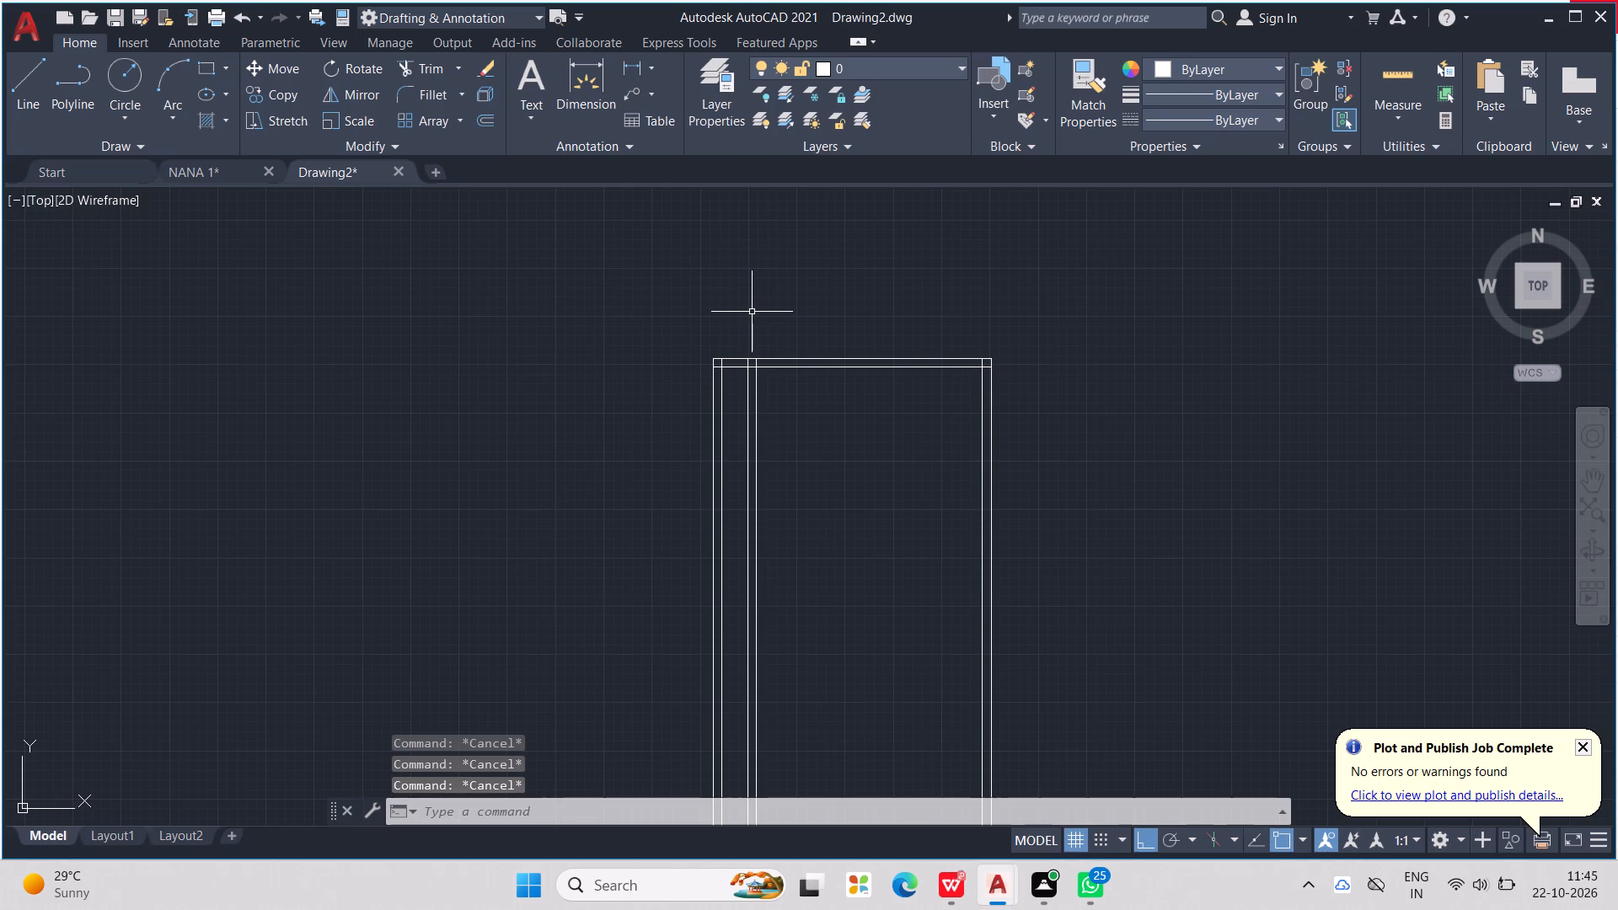
# Trim away the inner top wall line between the outline's left edge and the first line of the vertical partition.
pyautogui.press('t')
pyautogui.press('r')
pyautogui.press('Return')
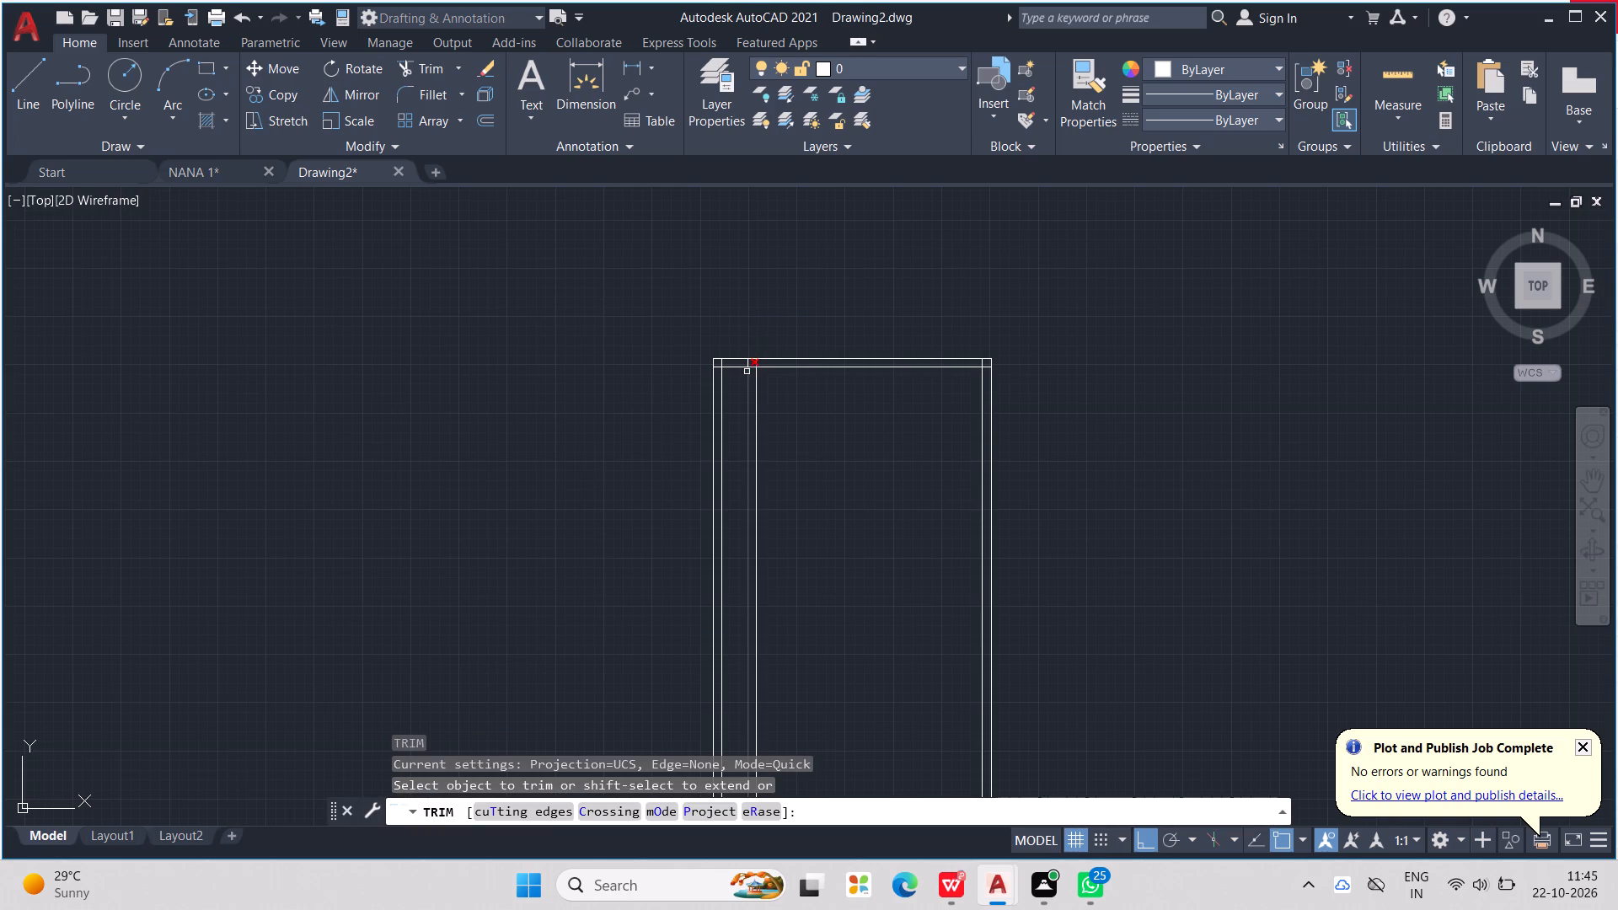
pyautogui.scroll(3, 744, 388)
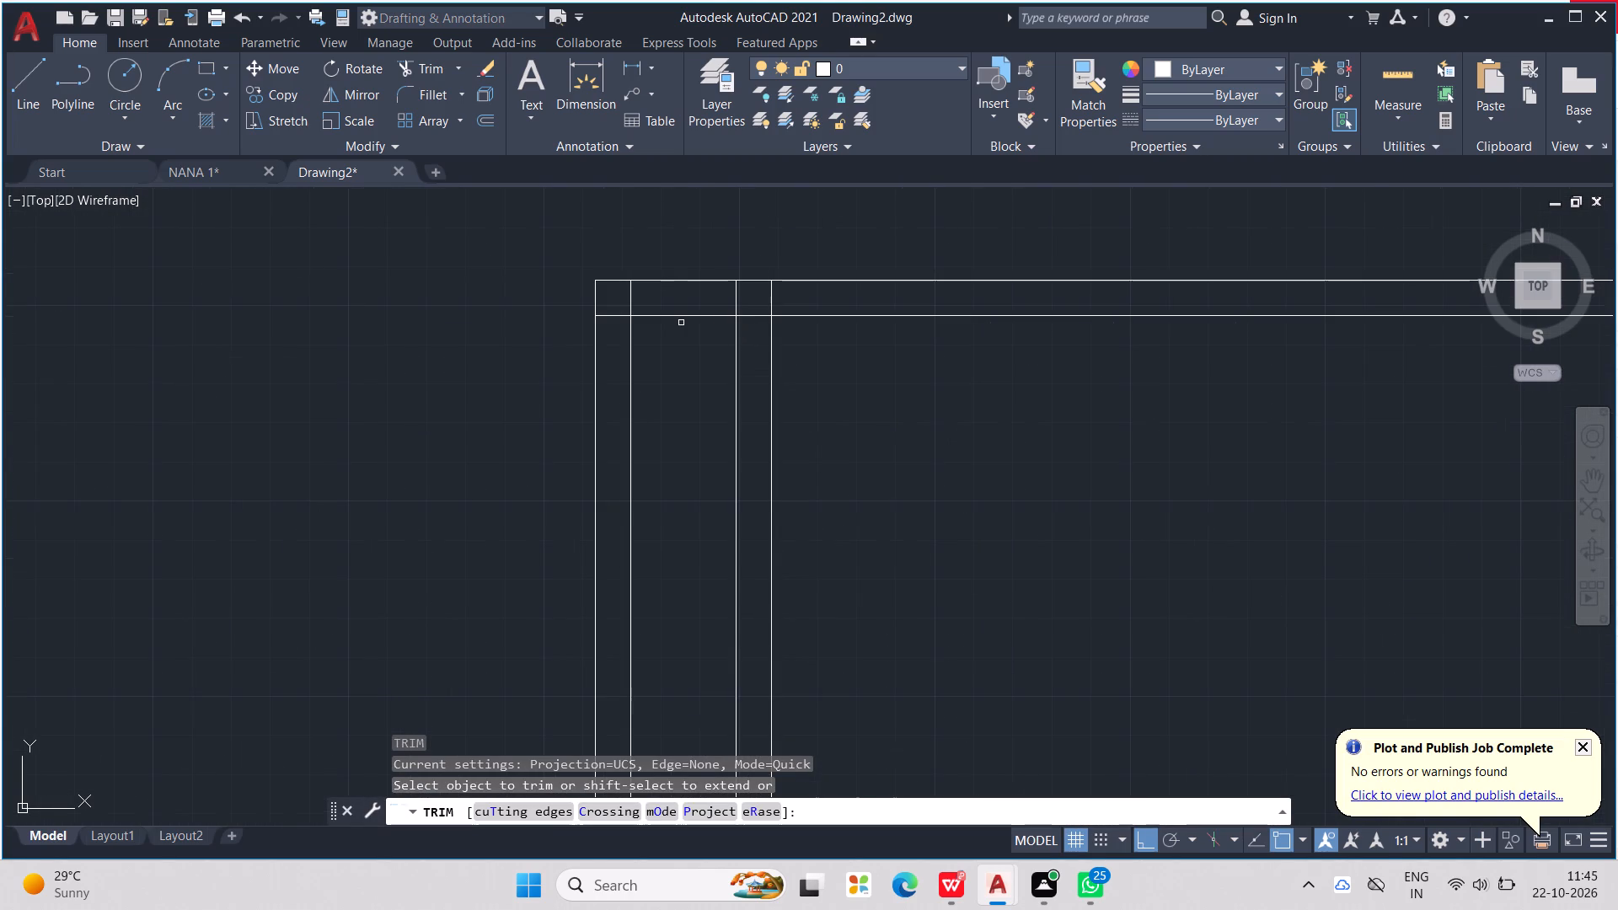
pyautogui.click(678, 323)
pyautogui.click(681, 310)
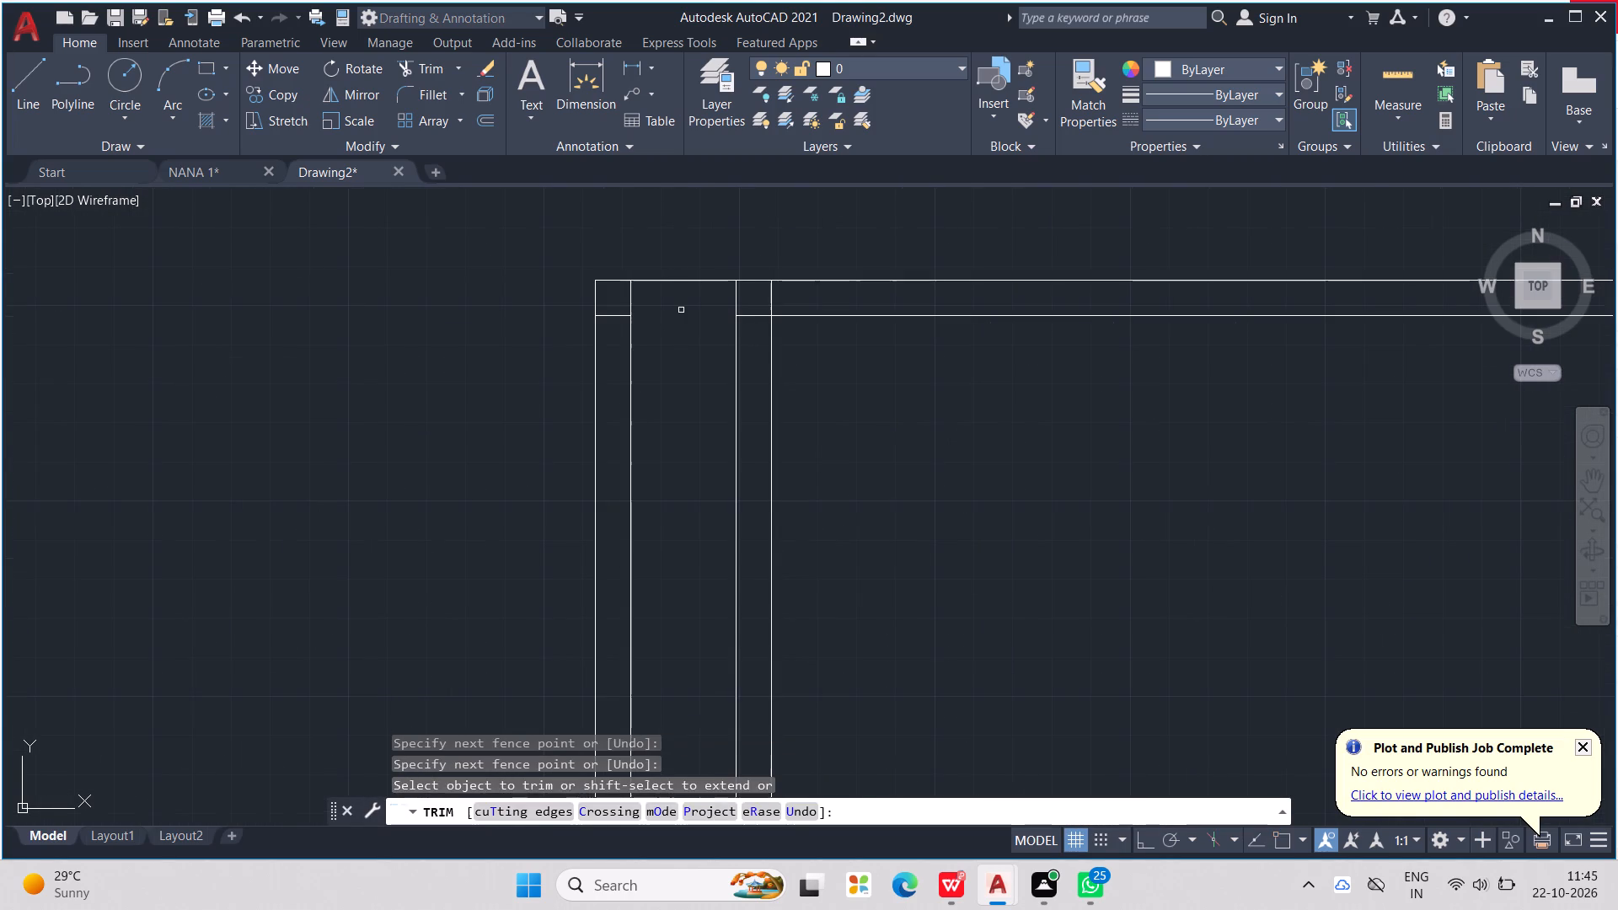
pyautogui.click(619, 315)
# Trim the overlapping wall lines along the bottom wall at the bottom-left corner, the partition's base and the bottom-right corner.
pyautogui.scroll(-2, 702, 340)
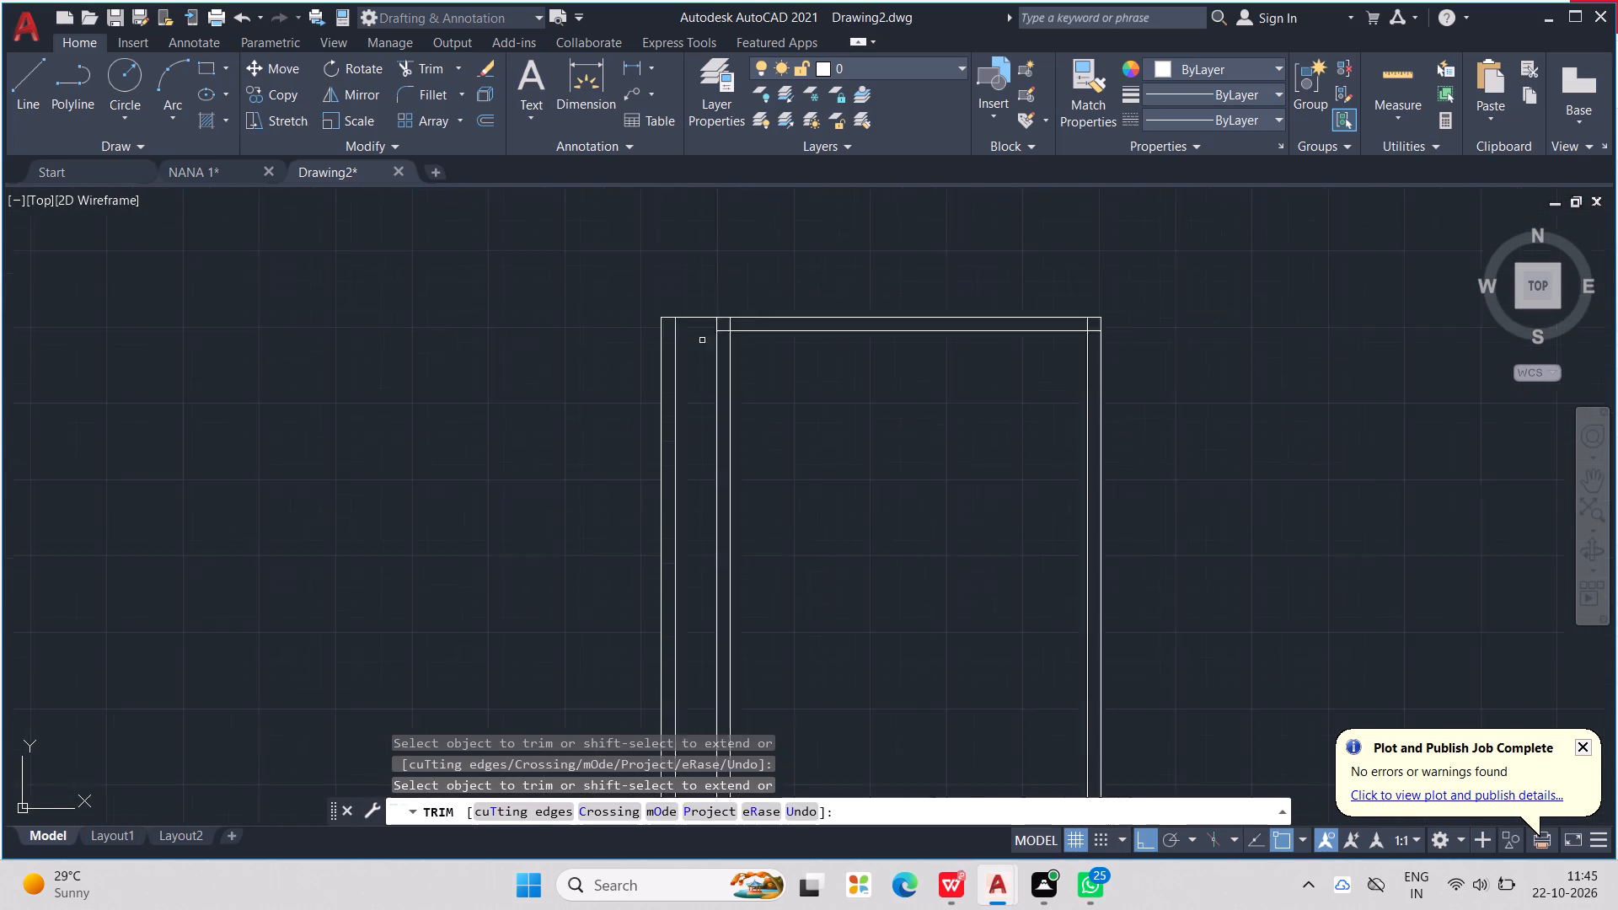
pyautogui.scroll(-2, 703, 340)
pyautogui.scroll(2, 694, 691)
pyautogui.scroll(2, 676, 591)
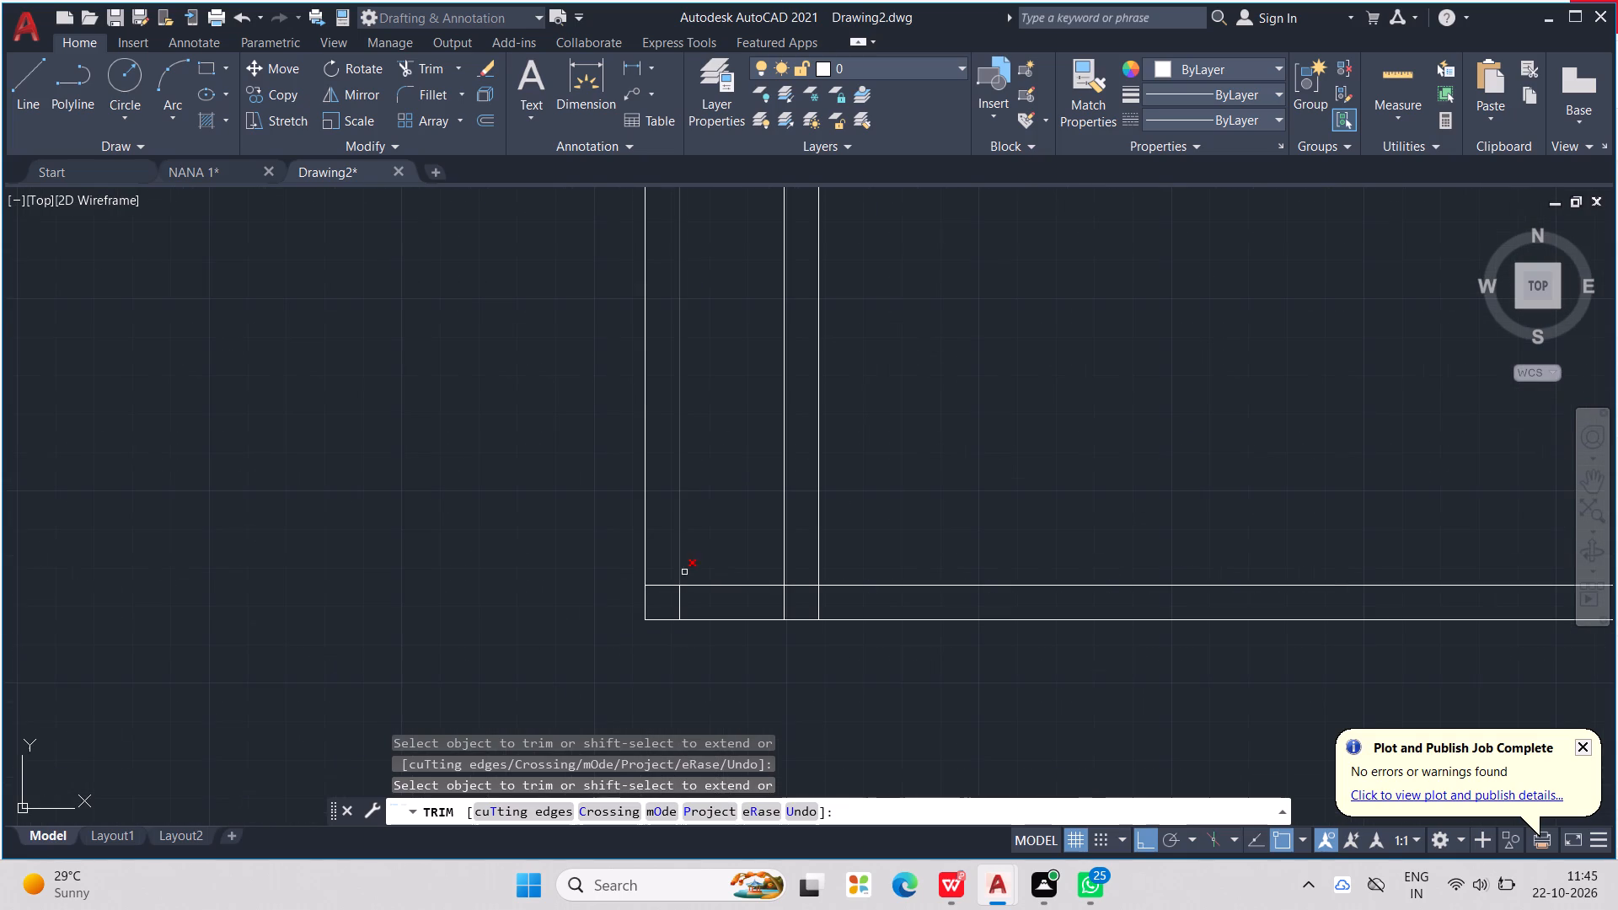
pyautogui.moveTo(650, 580); pyautogui.dragTo(694, 603)
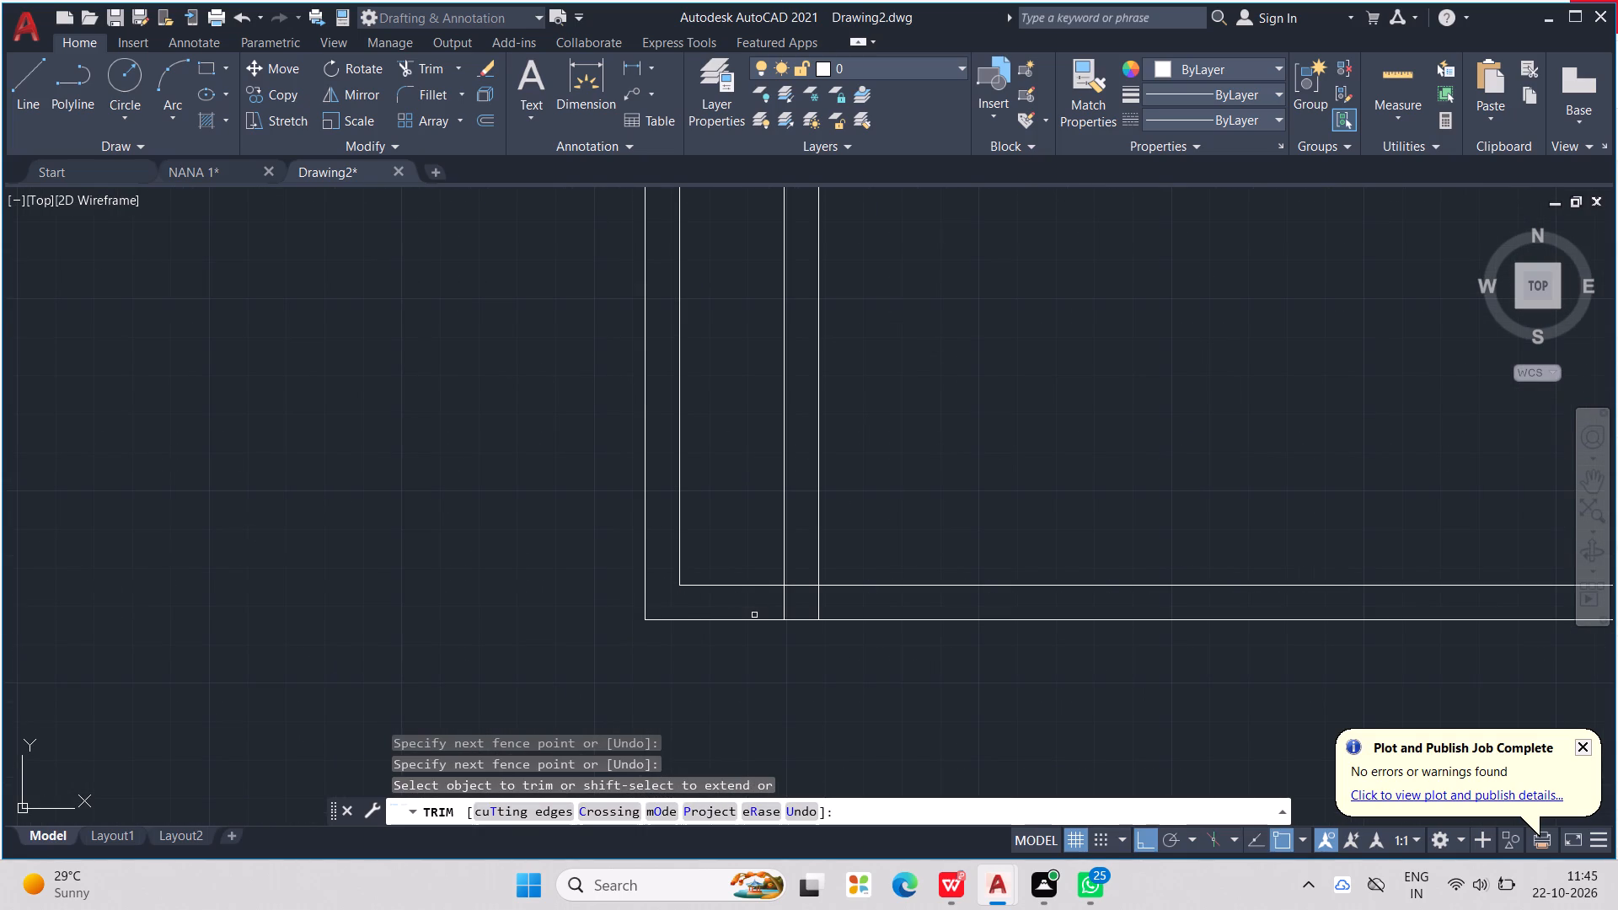
pyautogui.scroll(-3, 817, 500)
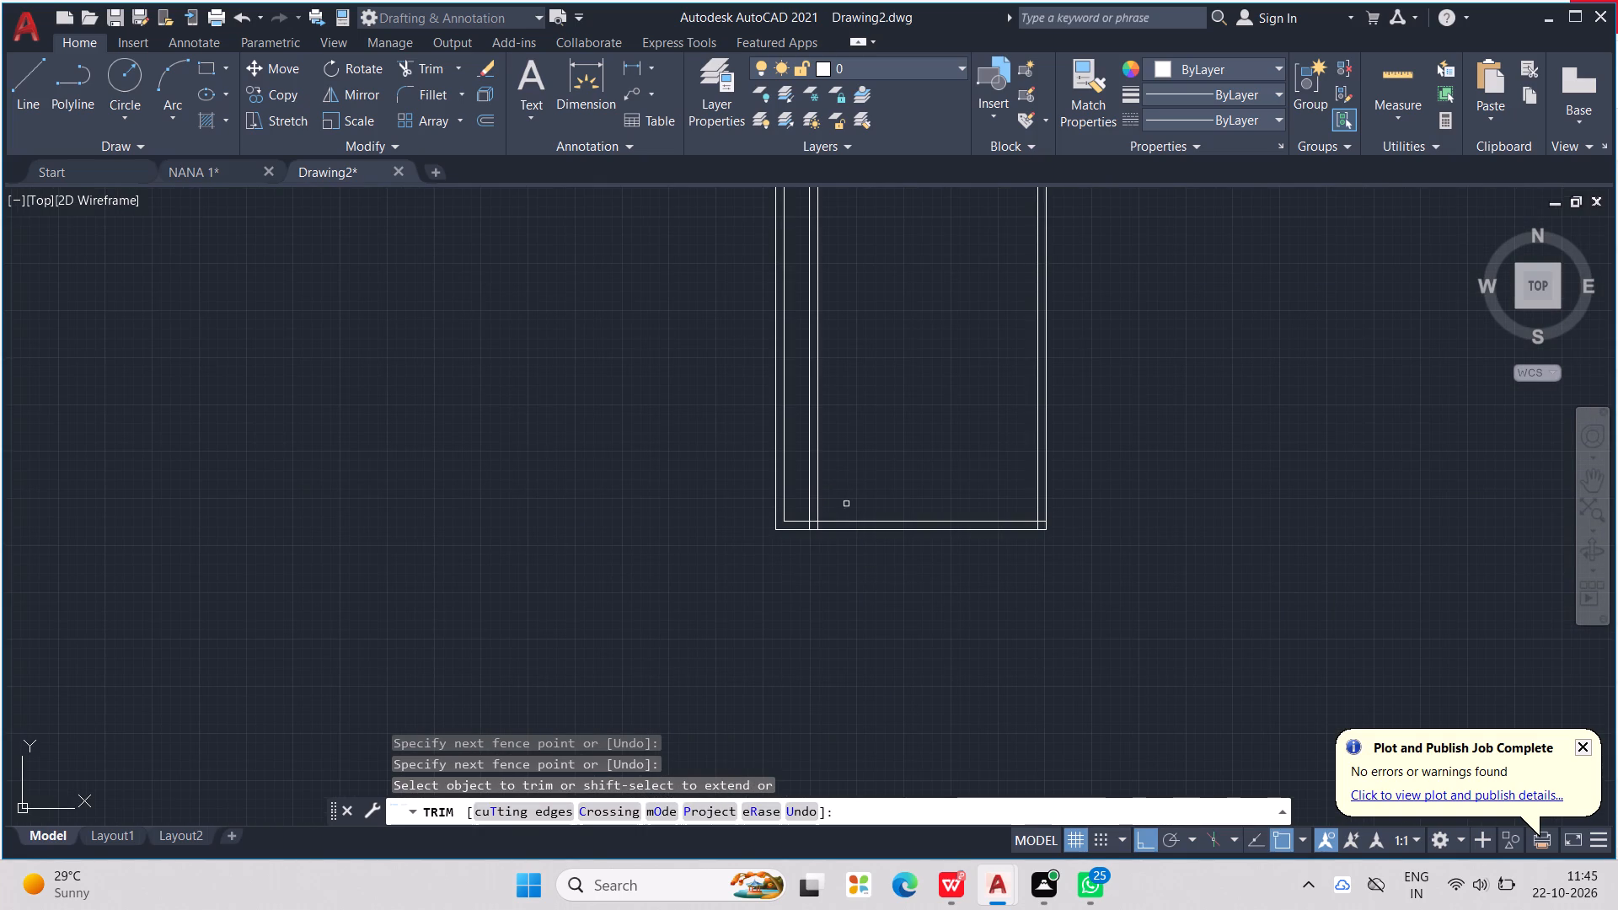
pyautogui.scroll(3, 832, 521)
pyautogui.moveTo(763, 510); pyautogui.dragTo(751, 541)
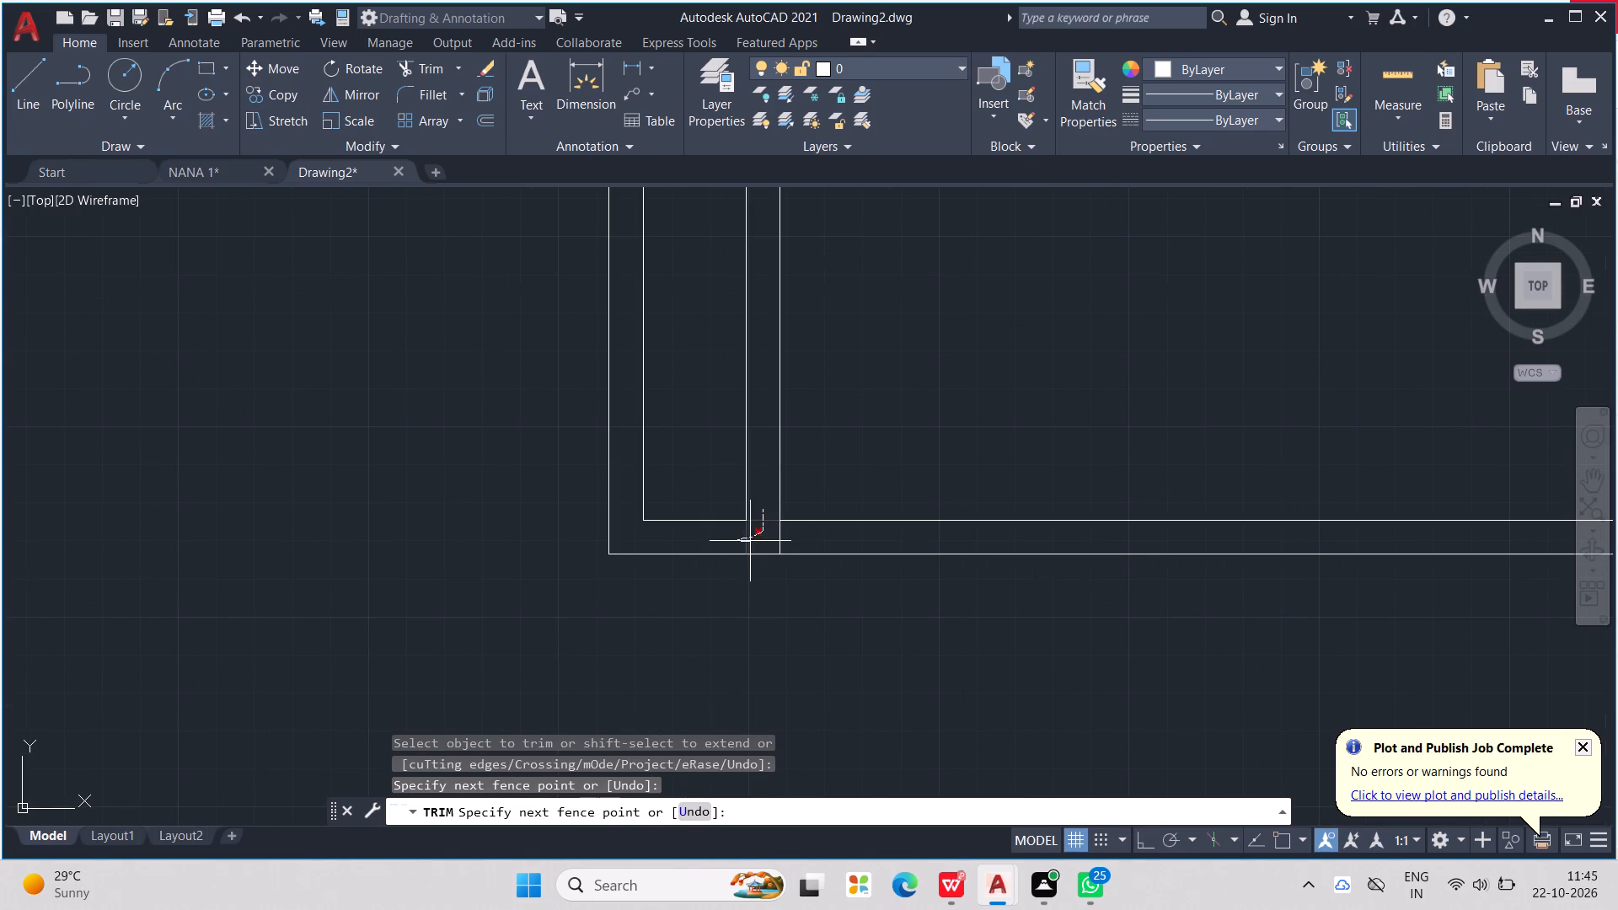
pyautogui.moveTo(751, 541); pyautogui.dragTo(789, 539)
pyautogui.scroll(-3, 813, 526)
pyautogui.scroll(1, 1034, 532)
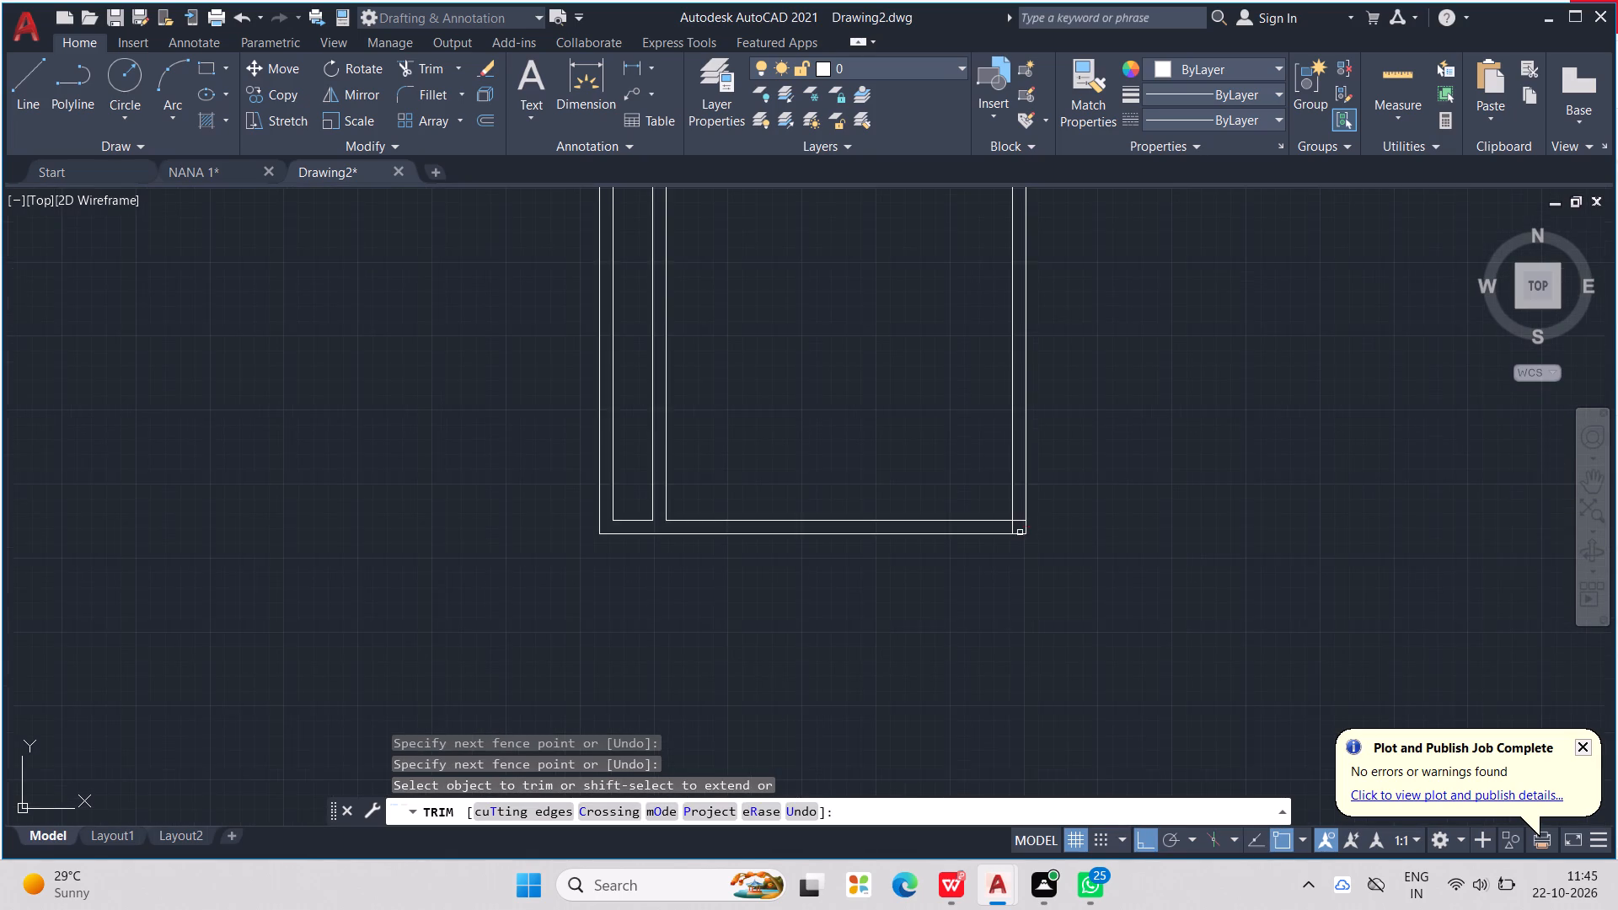
pyautogui.scroll(5, 1017, 533)
pyautogui.moveTo(984, 452); pyautogui.dragTo(881, 533)
# Trim the overlapping wall lines along the top wall where the partition's right-hand line meets it and at the top-right corner.
pyautogui.scroll(-6, 887, 515)
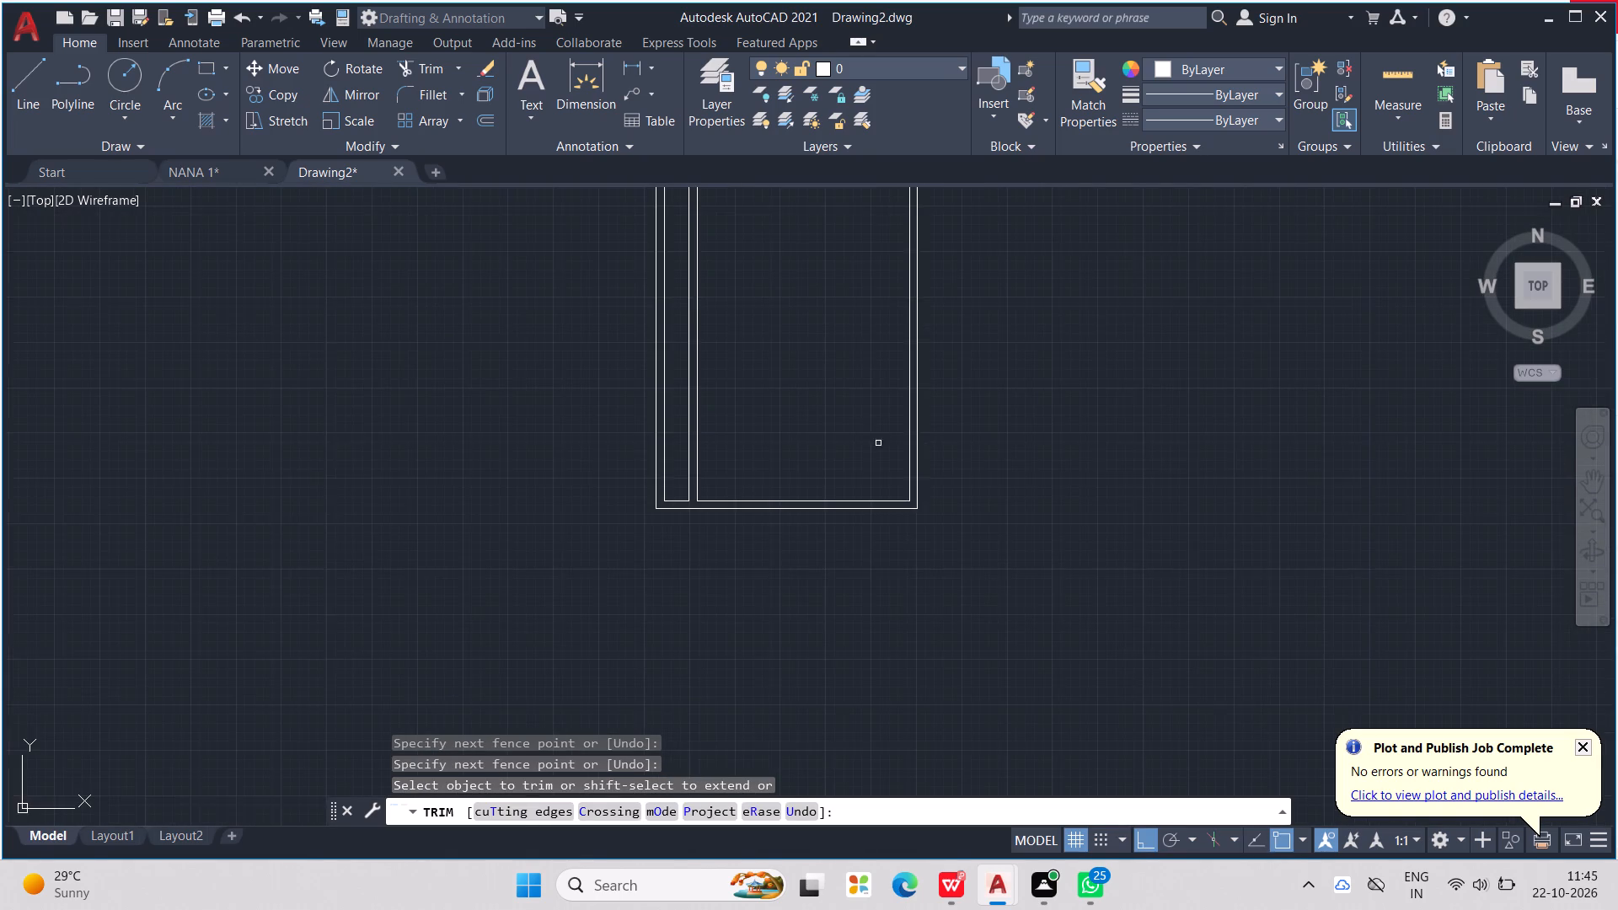
pyautogui.moveTo(847, 397); pyautogui.dragTo(865, 680, button='middle')
pyautogui.scroll(-1, 860, 650)
pyautogui.scroll(4, 773, 436)
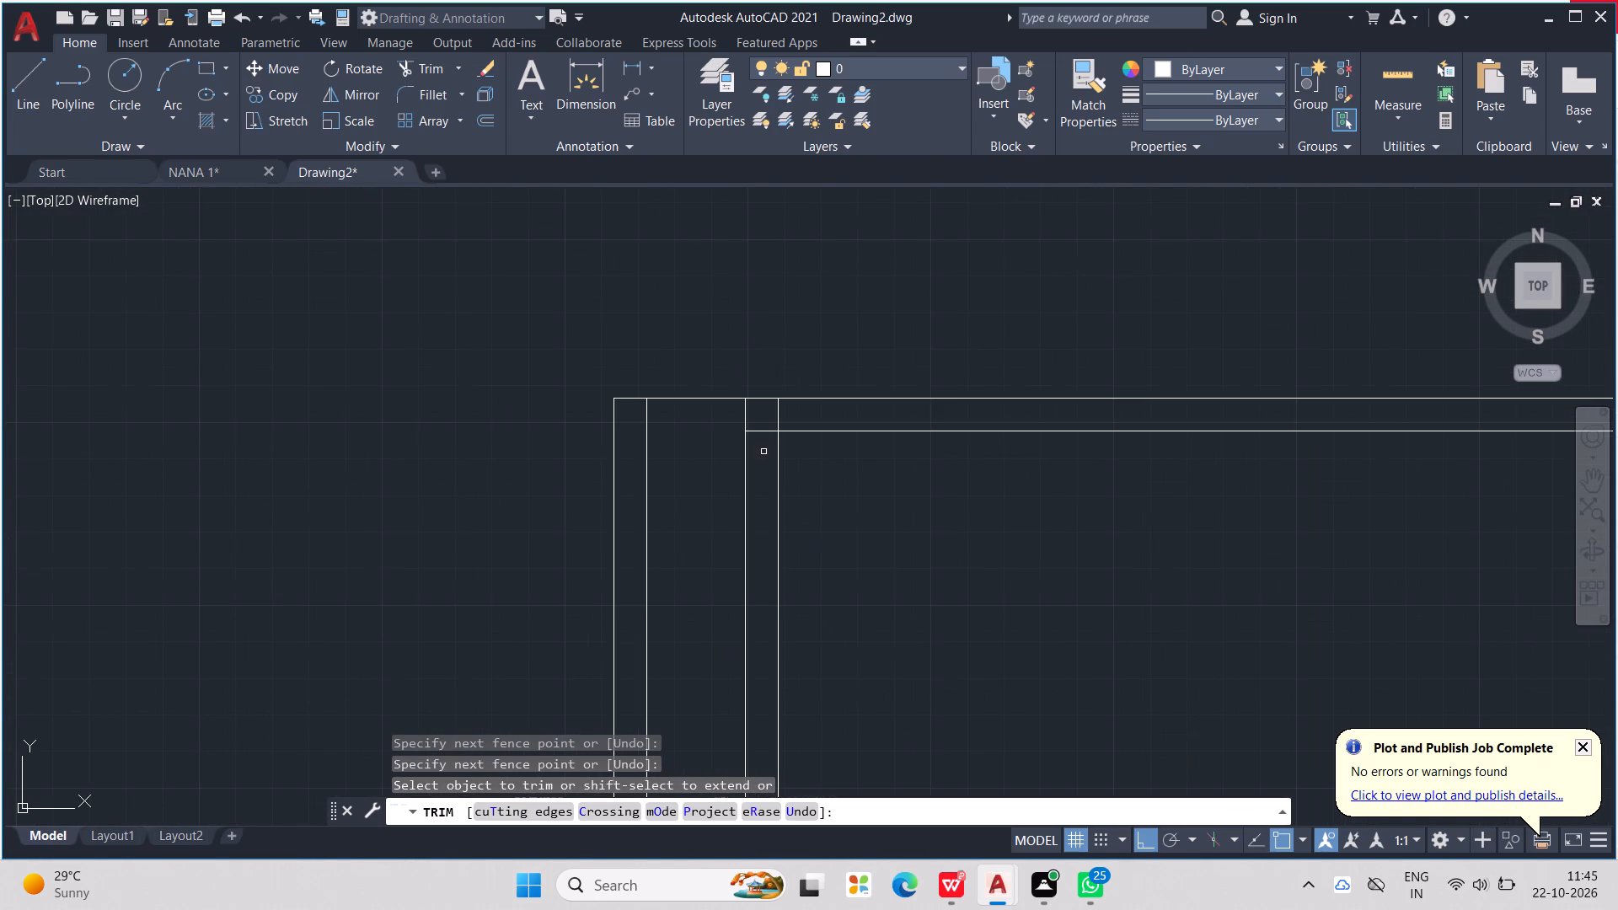
pyautogui.scroll(1, 762, 430)
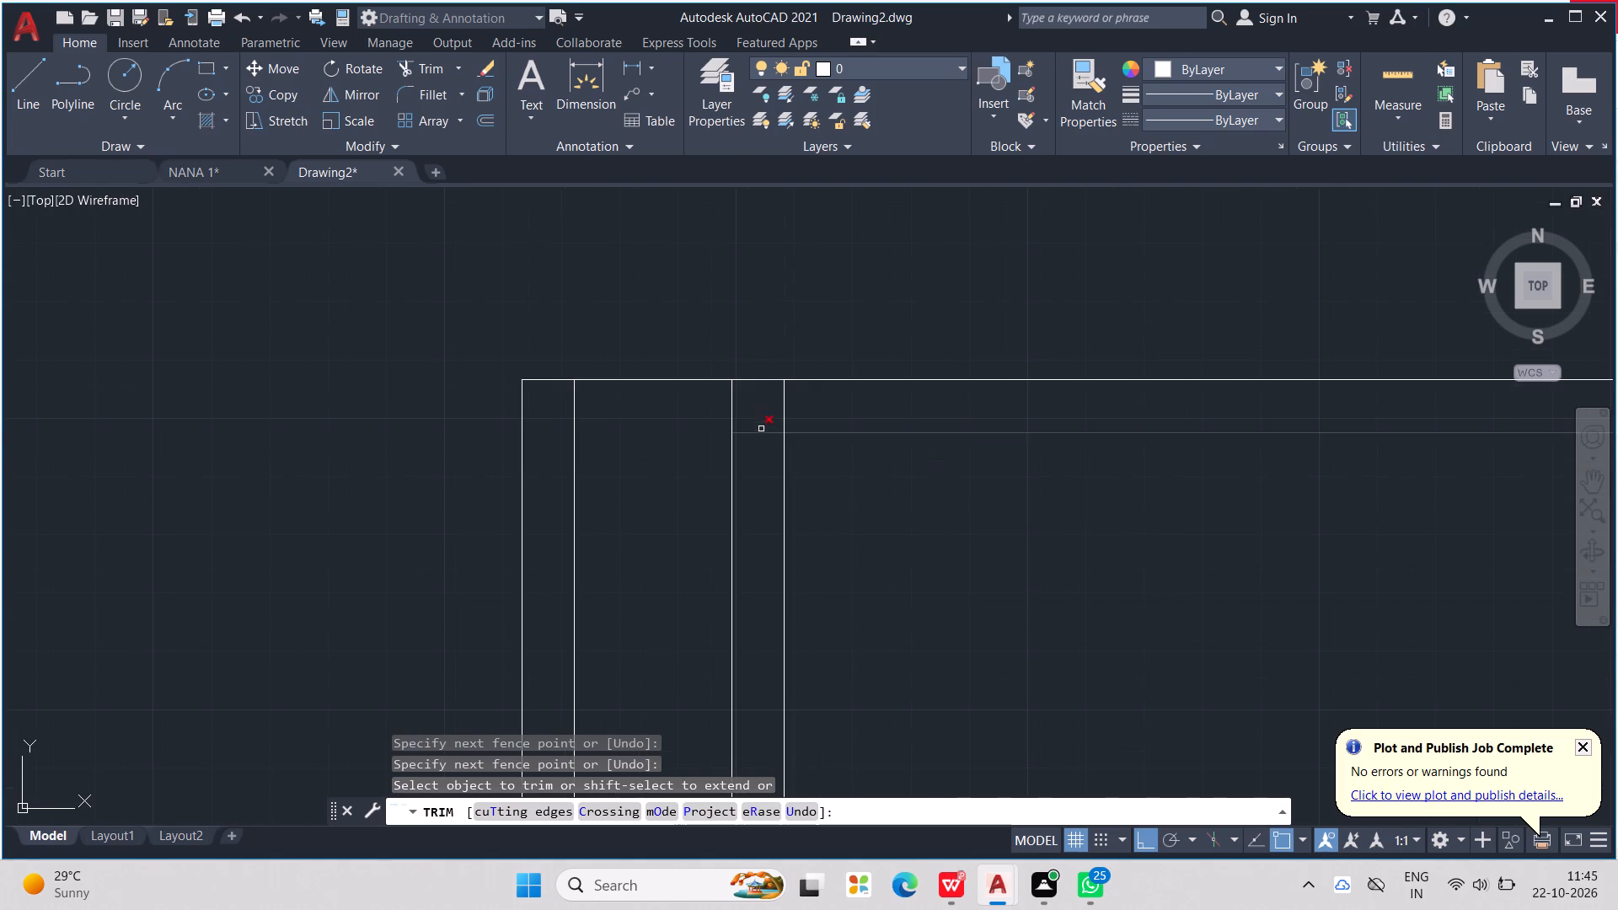
pyautogui.moveTo(800, 409); pyautogui.dragTo(764, 450)
pyautogui.scroll(-2, 776, 441)
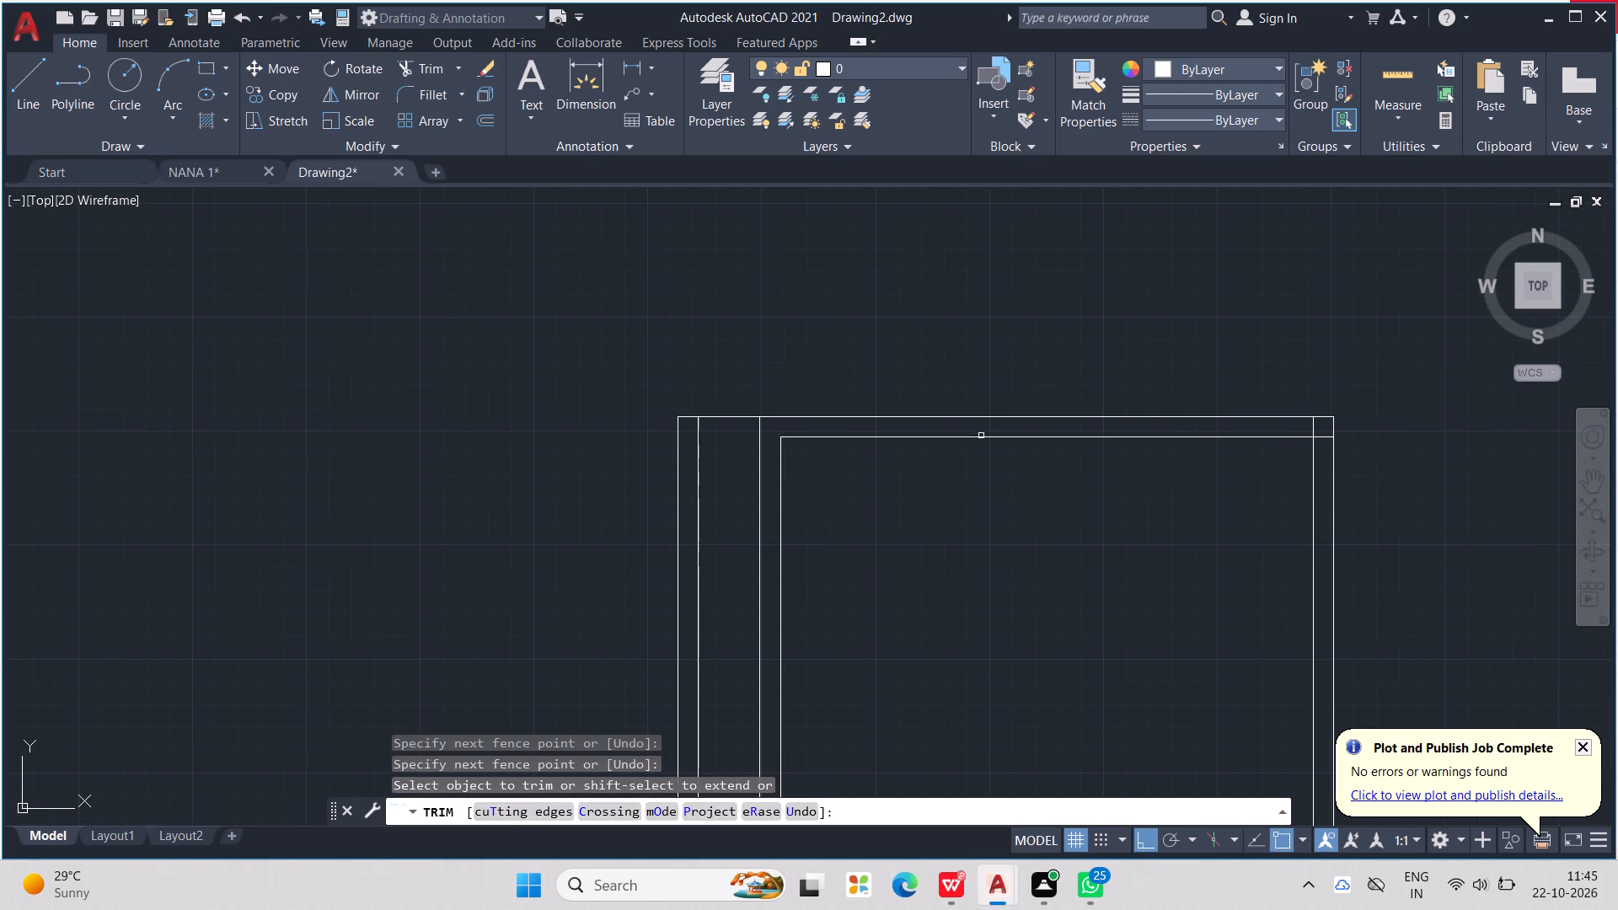
pyautogui.scroll(3, 1317, 447)
pyautogui.moveTo(1201, 367); pyautogui.dragTo(1315, 429)
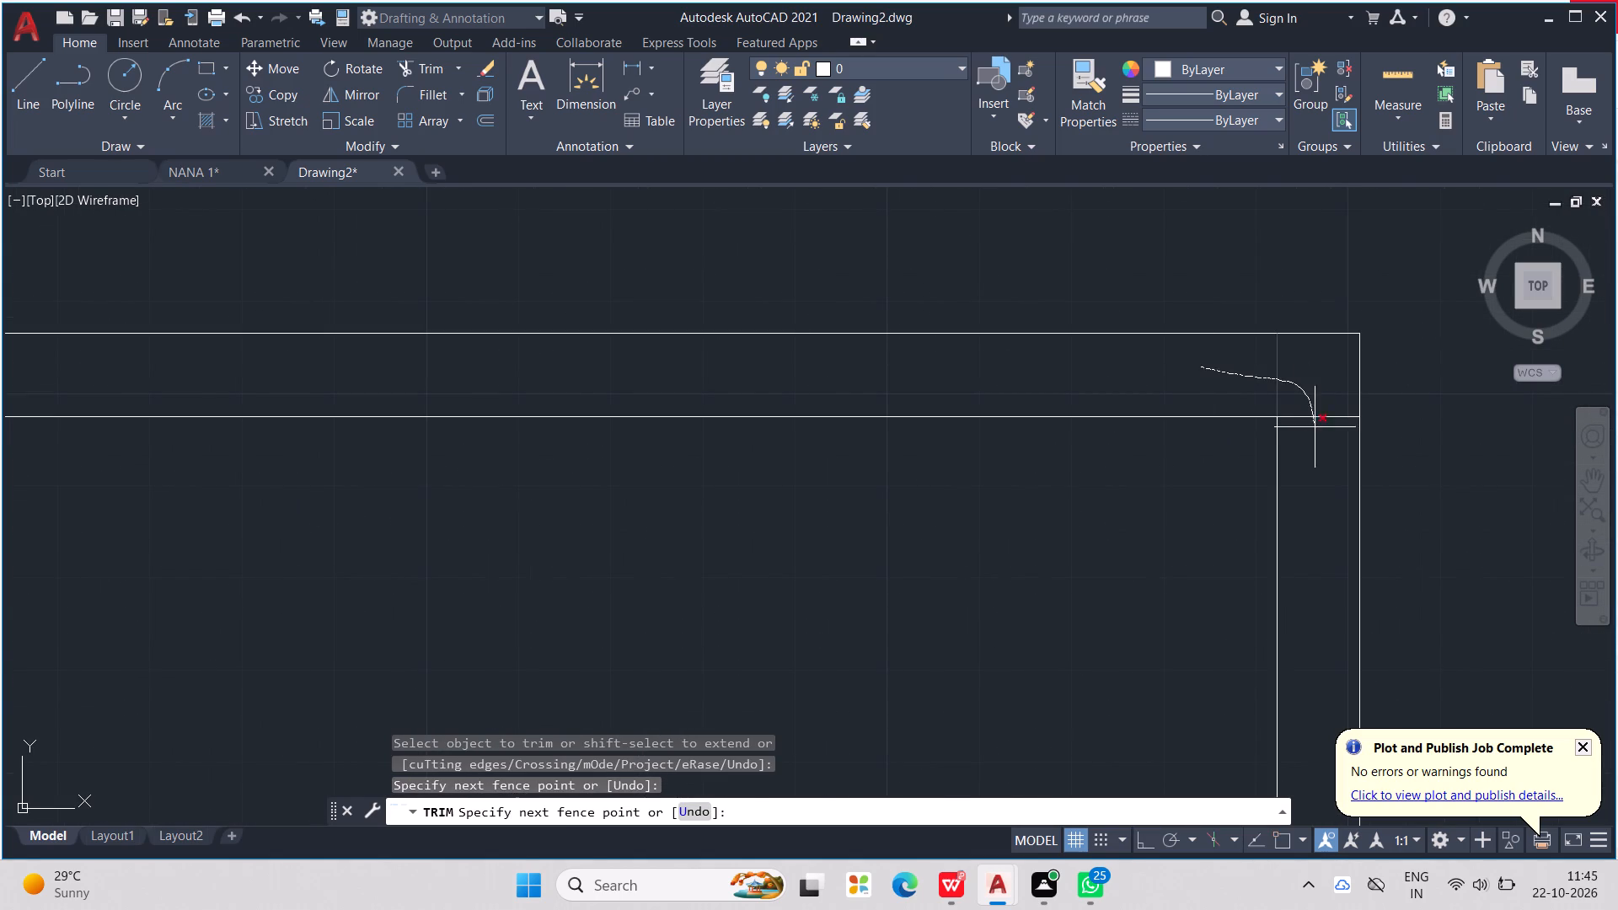
pyautogui.moveTo(1315, 429); pyautogui.dragTo(1315, 432)
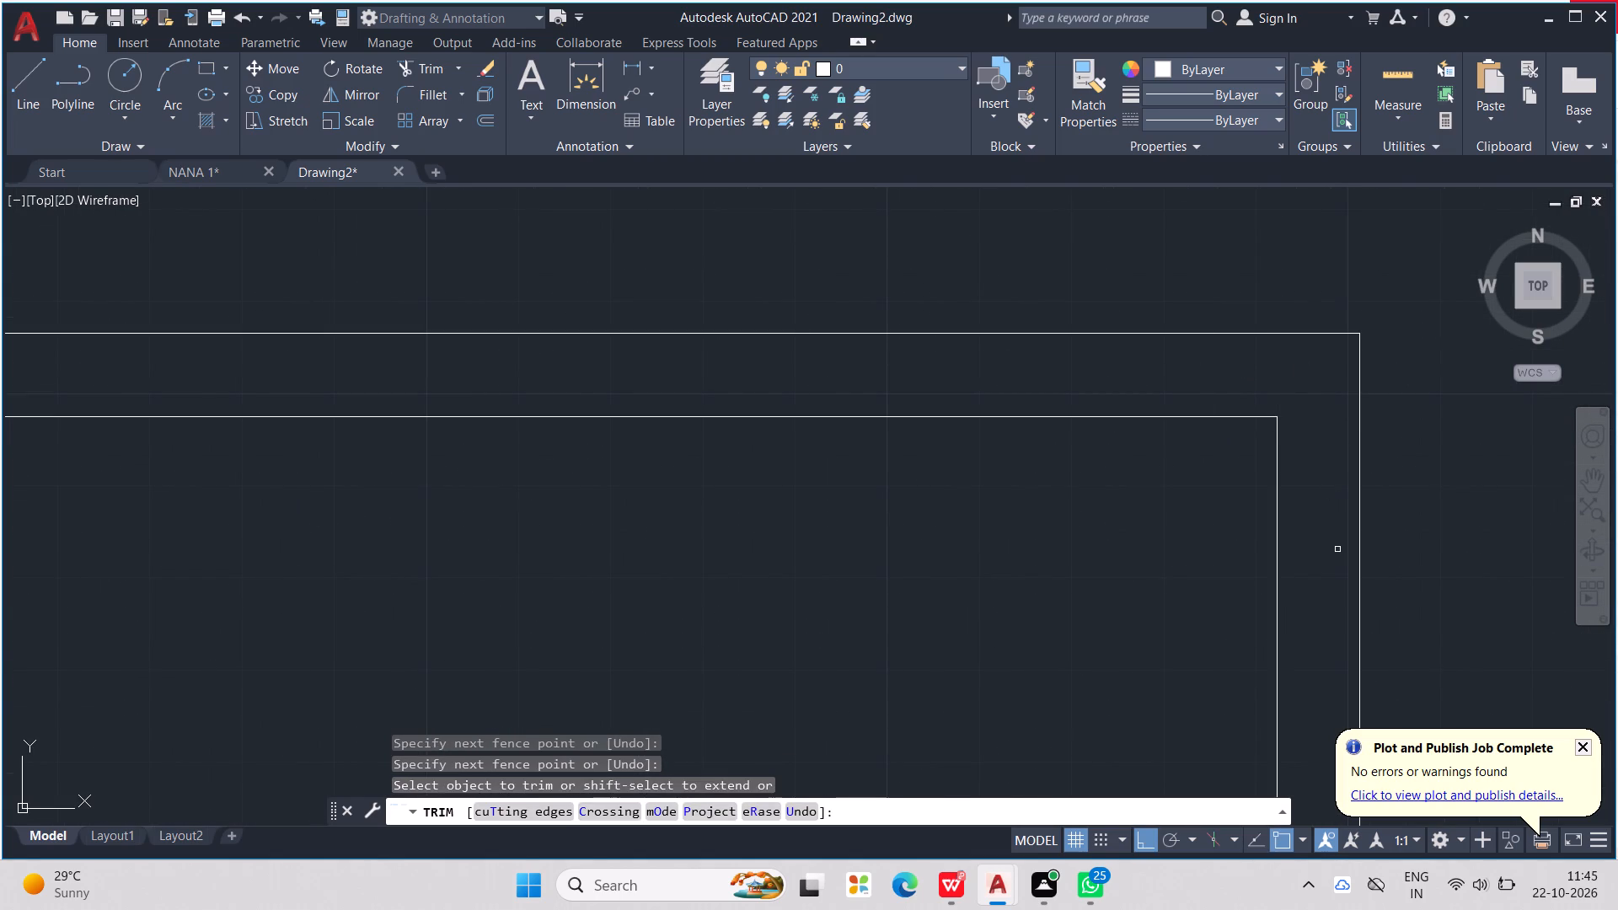
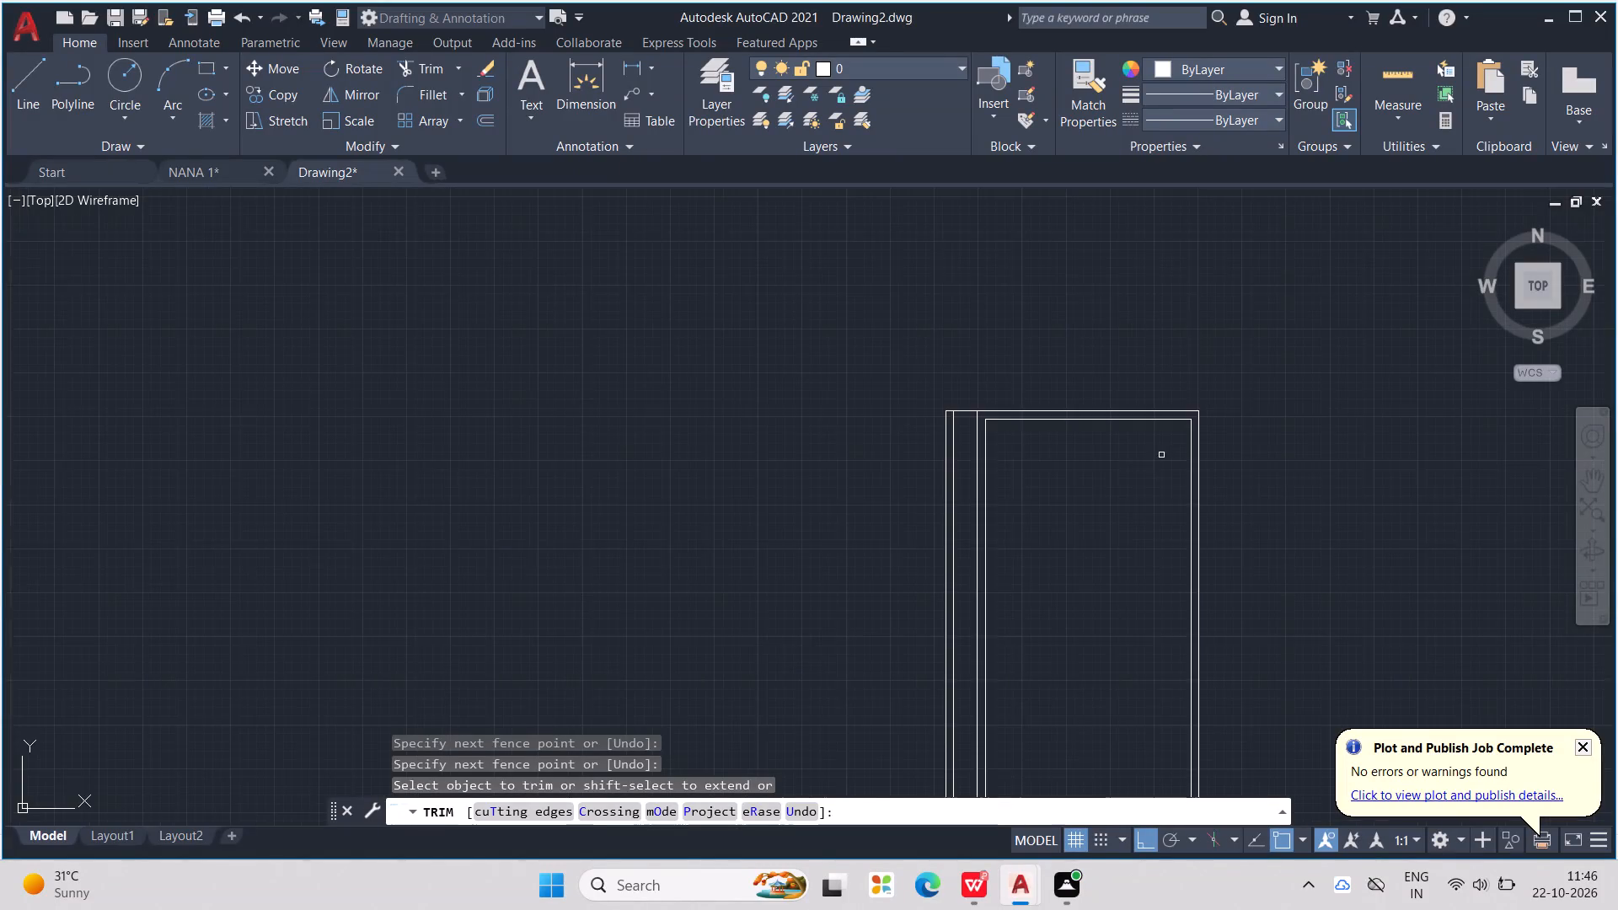
# Offset the partition's right-hand line 9'6" to the right, into the main room.
pyautogui.scroll(2, 1088, 479)
pyautogui.moveTo(1028, 494); pyautogui.dragTo(940, 443, button='middle')
pyautogui.scroll(-3, 936, 442)
pyautogui.moveTo(935, 556); pyautogui.dragTo(935, 551, button='middle')
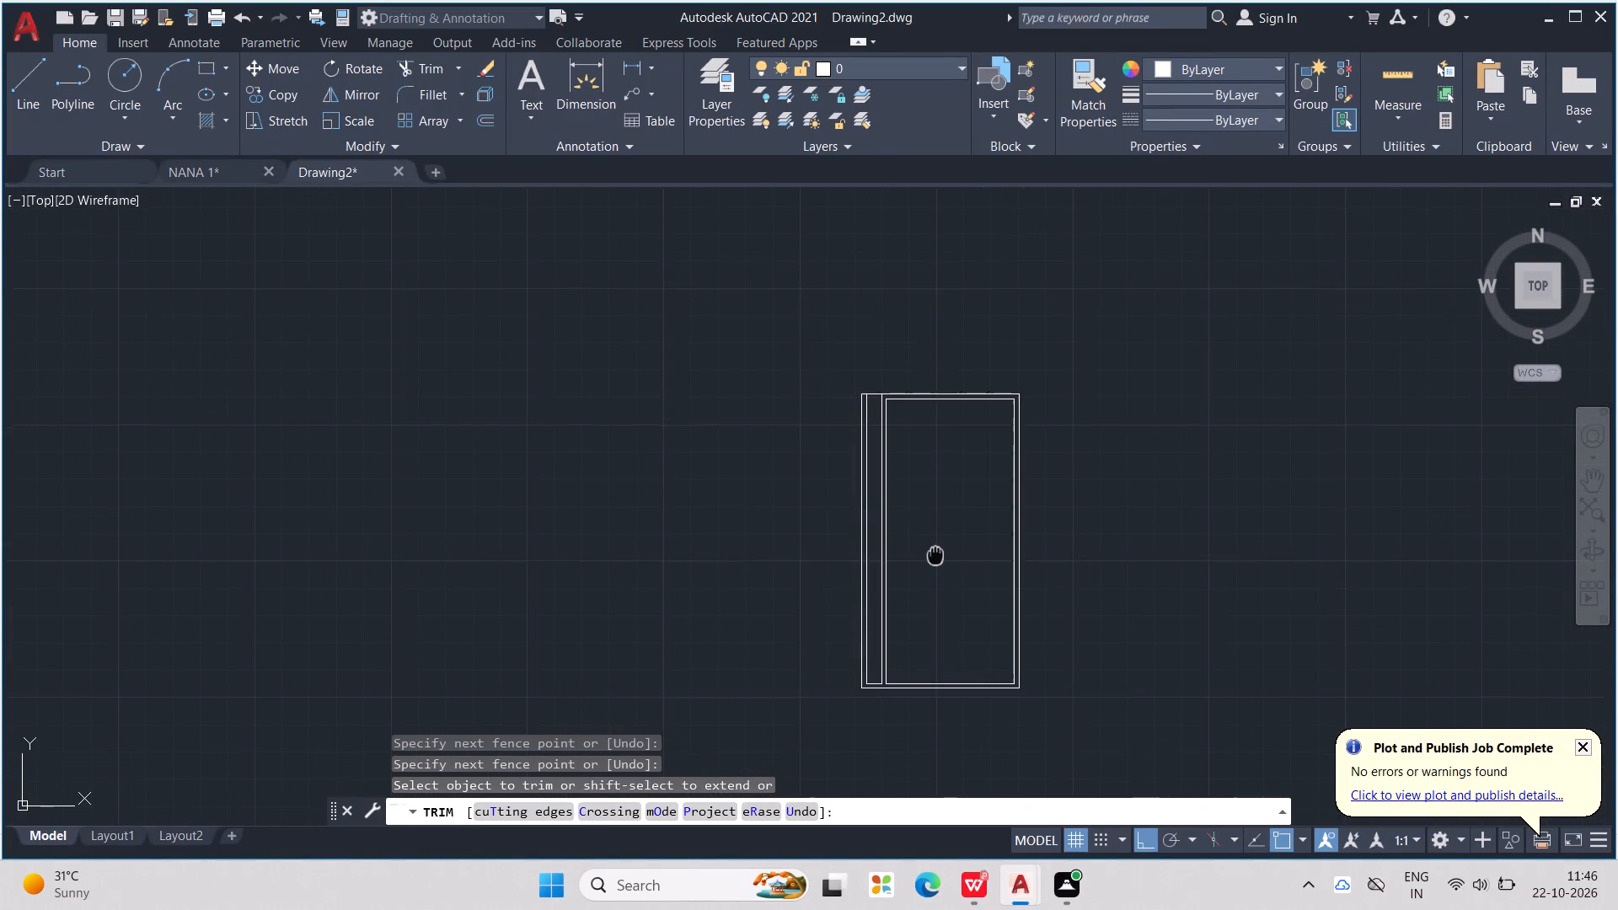
pyautogui.moveTo(935, 551); pyautogui.dragTo(935, 522, button='middle')
pyautogui.press('Escape')
pyautogui.press('Escape')
pyautogui.press('Escape')
pyautogui.press('Escape')
pyautogui.press('Escape')
pyautogui.press('Escape')
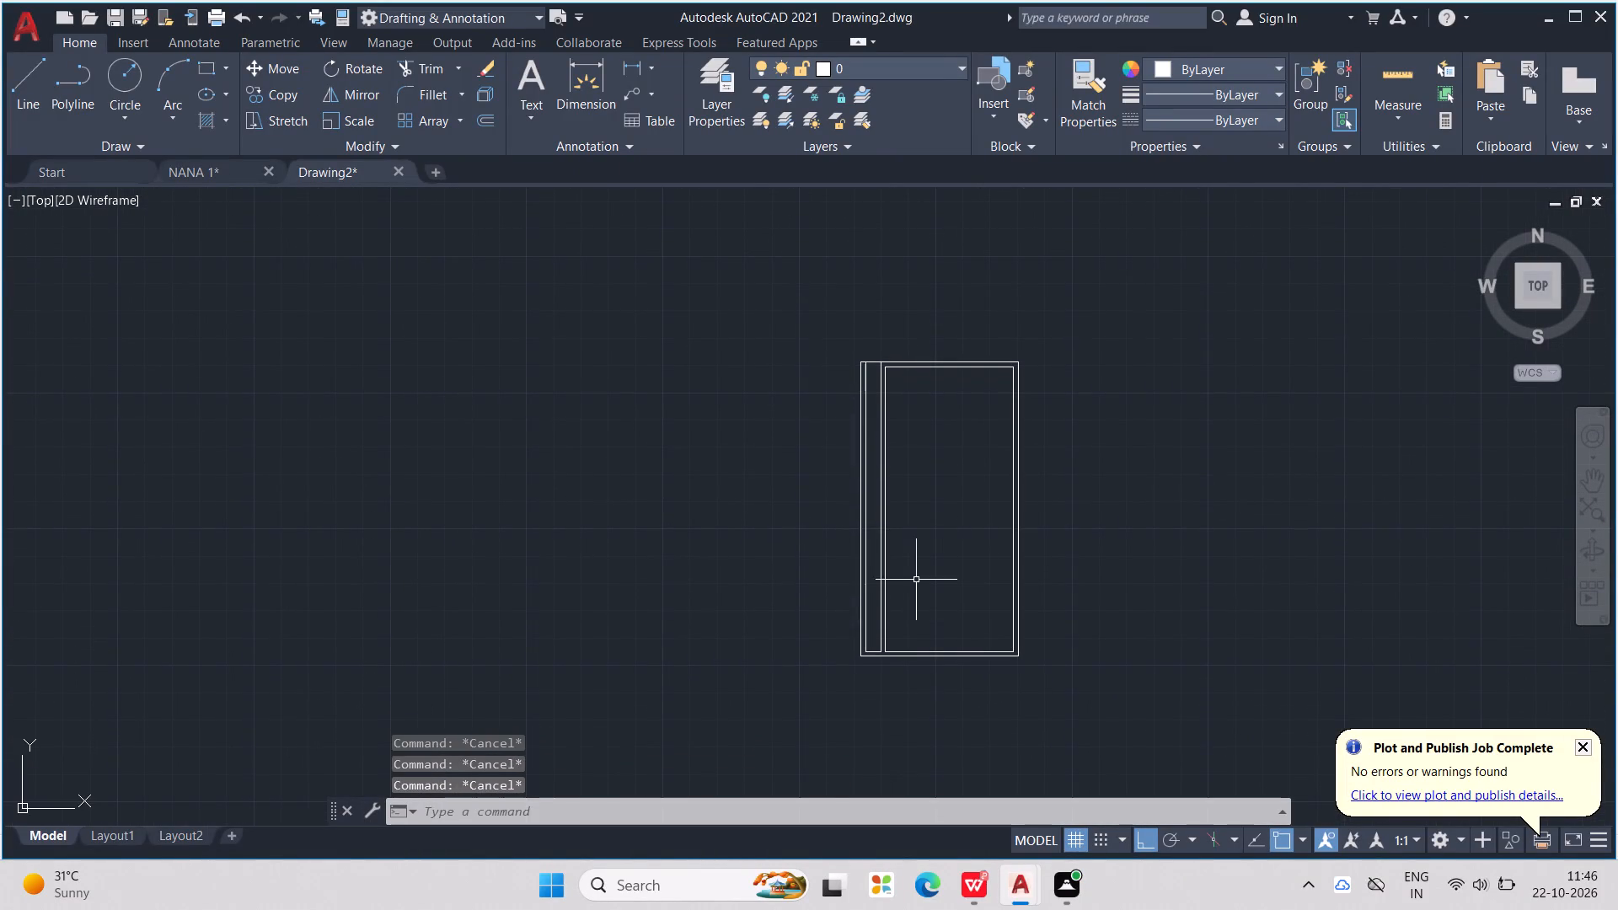
pyautogui.press('Escape')
pyautogui.press('Escape')
pyautogui.press('Escape')
pyautogui.press('Escape')
pyautogui.press('Escape')
pyautogui.press('Escape')
pyautogui.press('Escape')
pyautogui.write('OFF')
pyautogui.press('Return')
pyautogui.press('9')
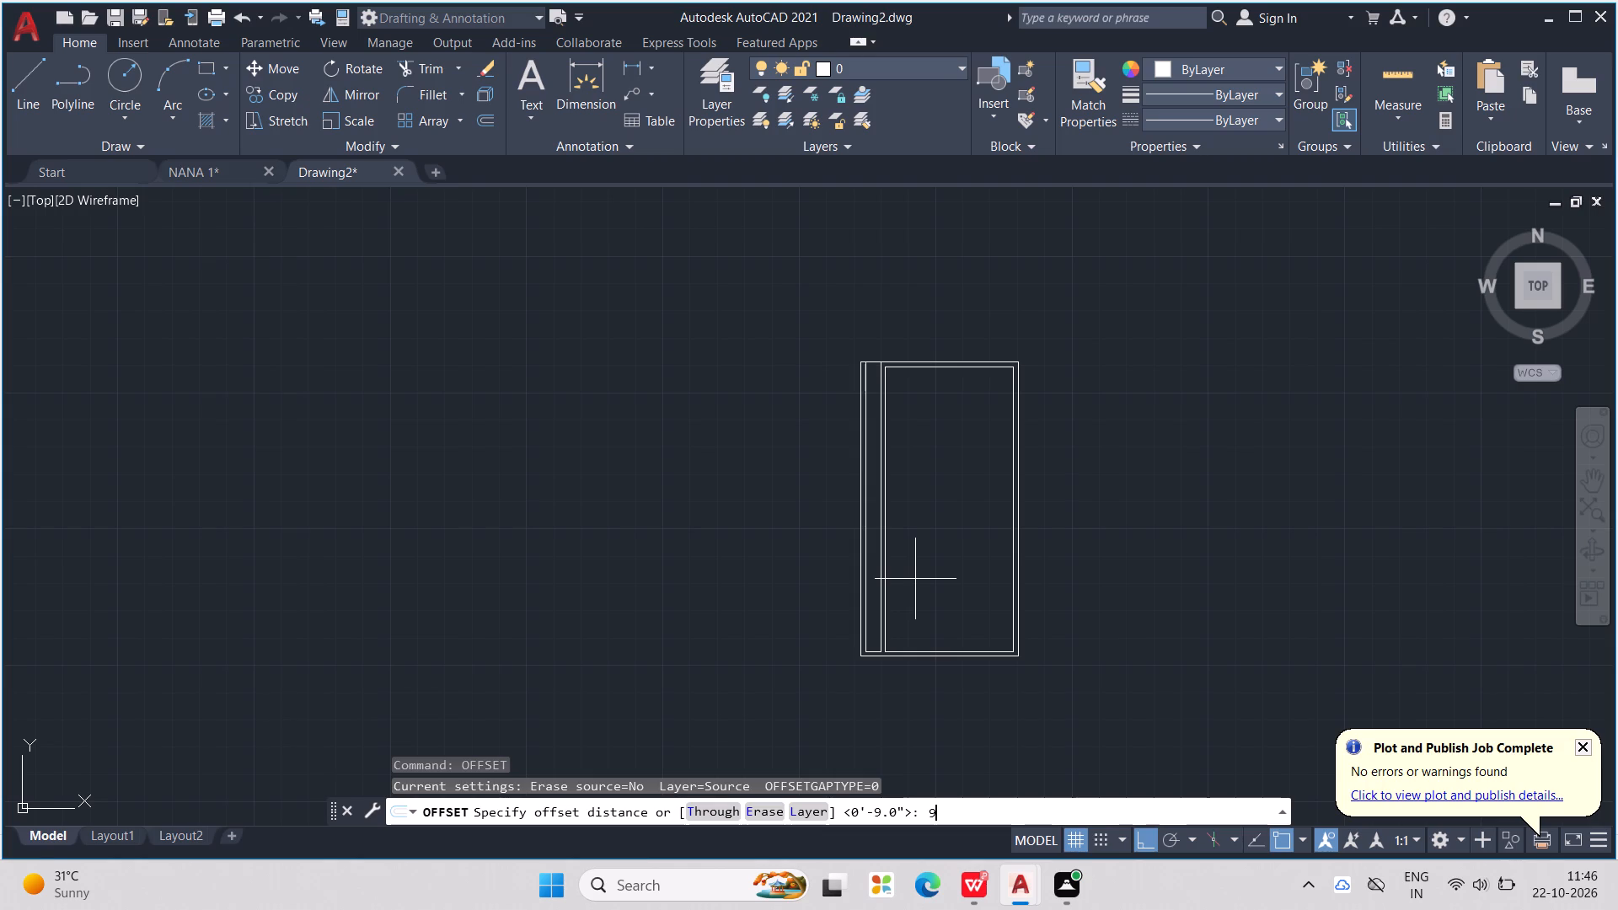
pyautogui.write('\'6"')
pyautogui.press('Return')
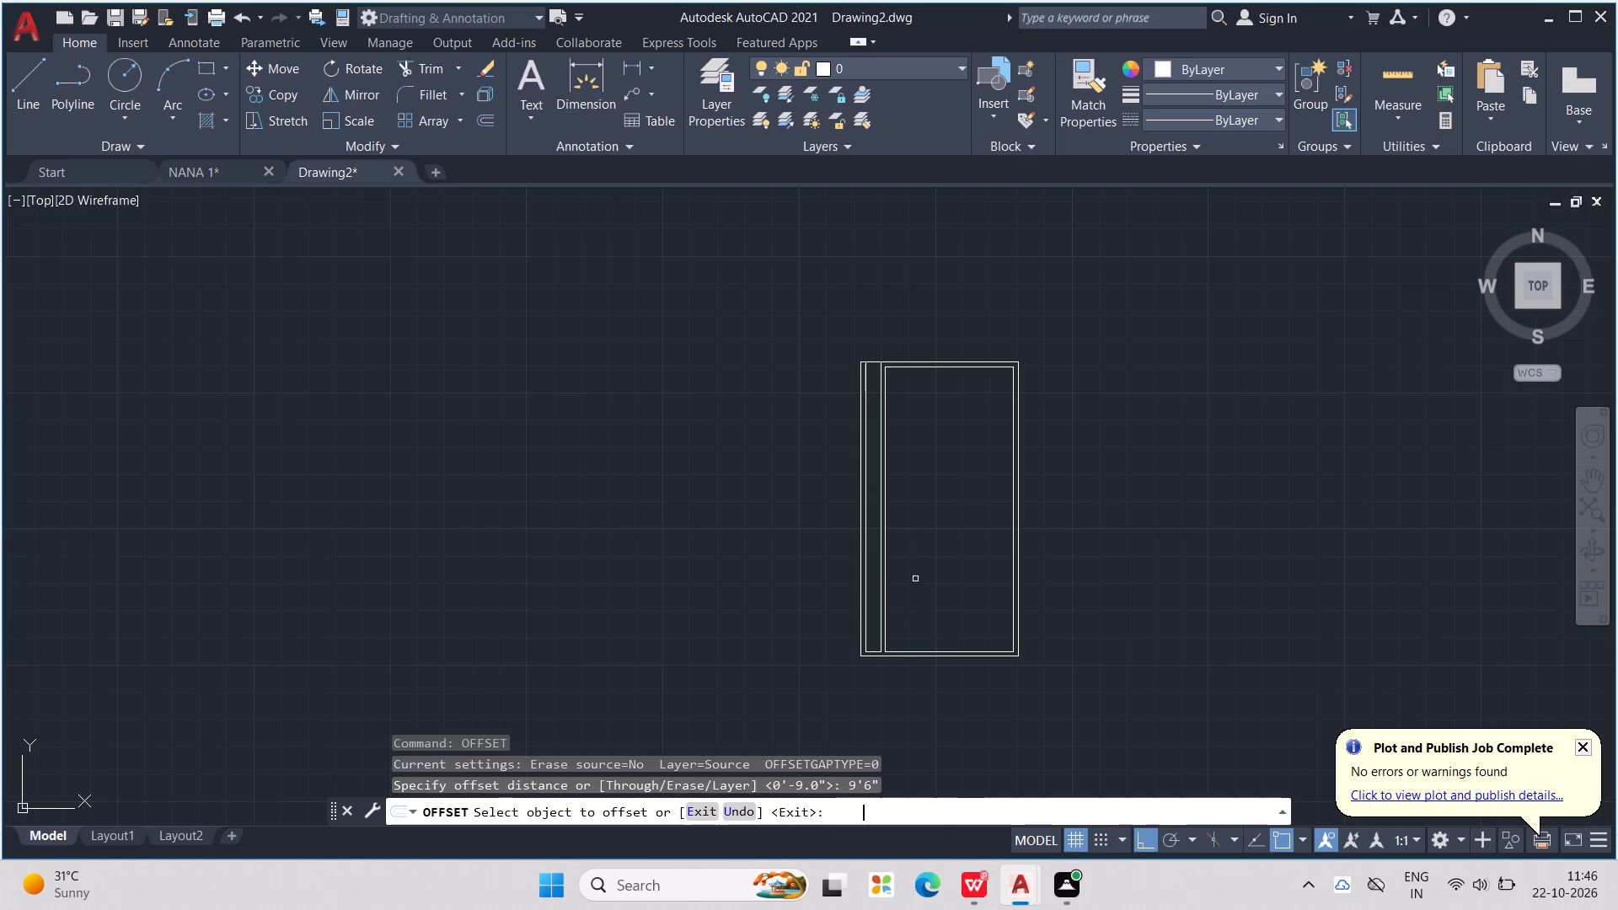
pyautogui.scroll(1, 871, 374)
pyautogui.click(892, 385)
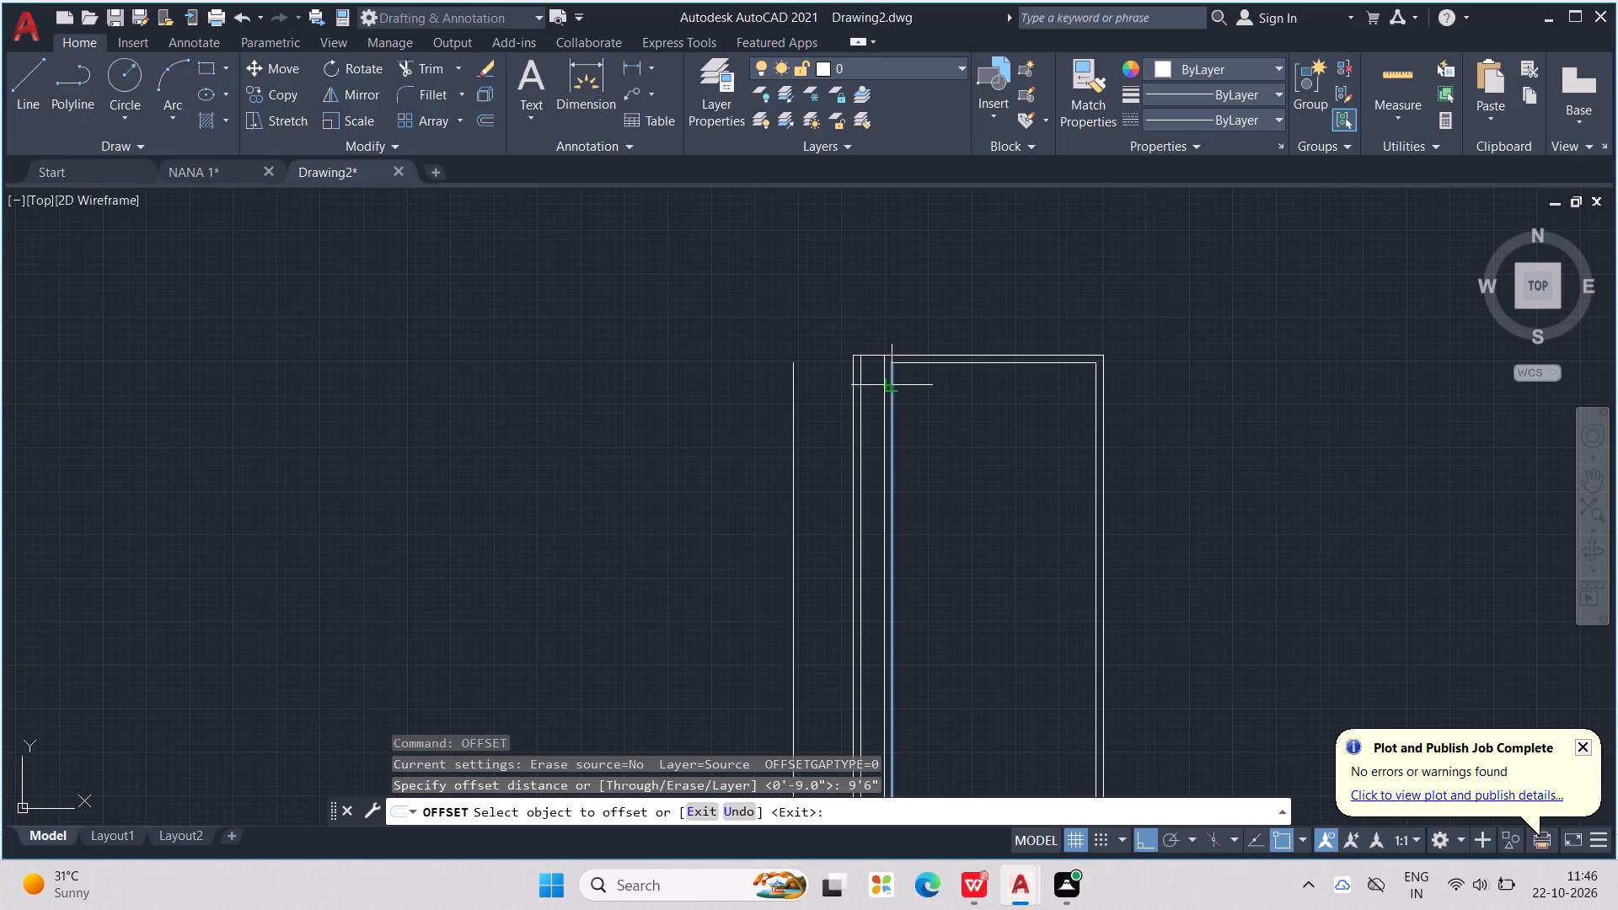
pyautogui.click(1031, 401)
pyautogui.press('Escape')
pyautogui.press('Escape')
pyautogui.press('Escape')
pyautogui.press('Escape')
pyautogui.press('Escape')
pyautogui.press('Escape')
pyautogui.press('Escape')
pyautogui.press('Escape')
pyautogui.press('Escape')
pyautogui.press('Escape')
pyautogui.press('Escape')
pyautogui.press('Escape')
pyautogui.press('Escape')
pyautogui.press('Escape')
pyautogui.press('Escape')
pyautogui.press('Escape')
pyautogui.press('Escape')
pyautogui.press('Escape')
pyautogui.press('Escape')
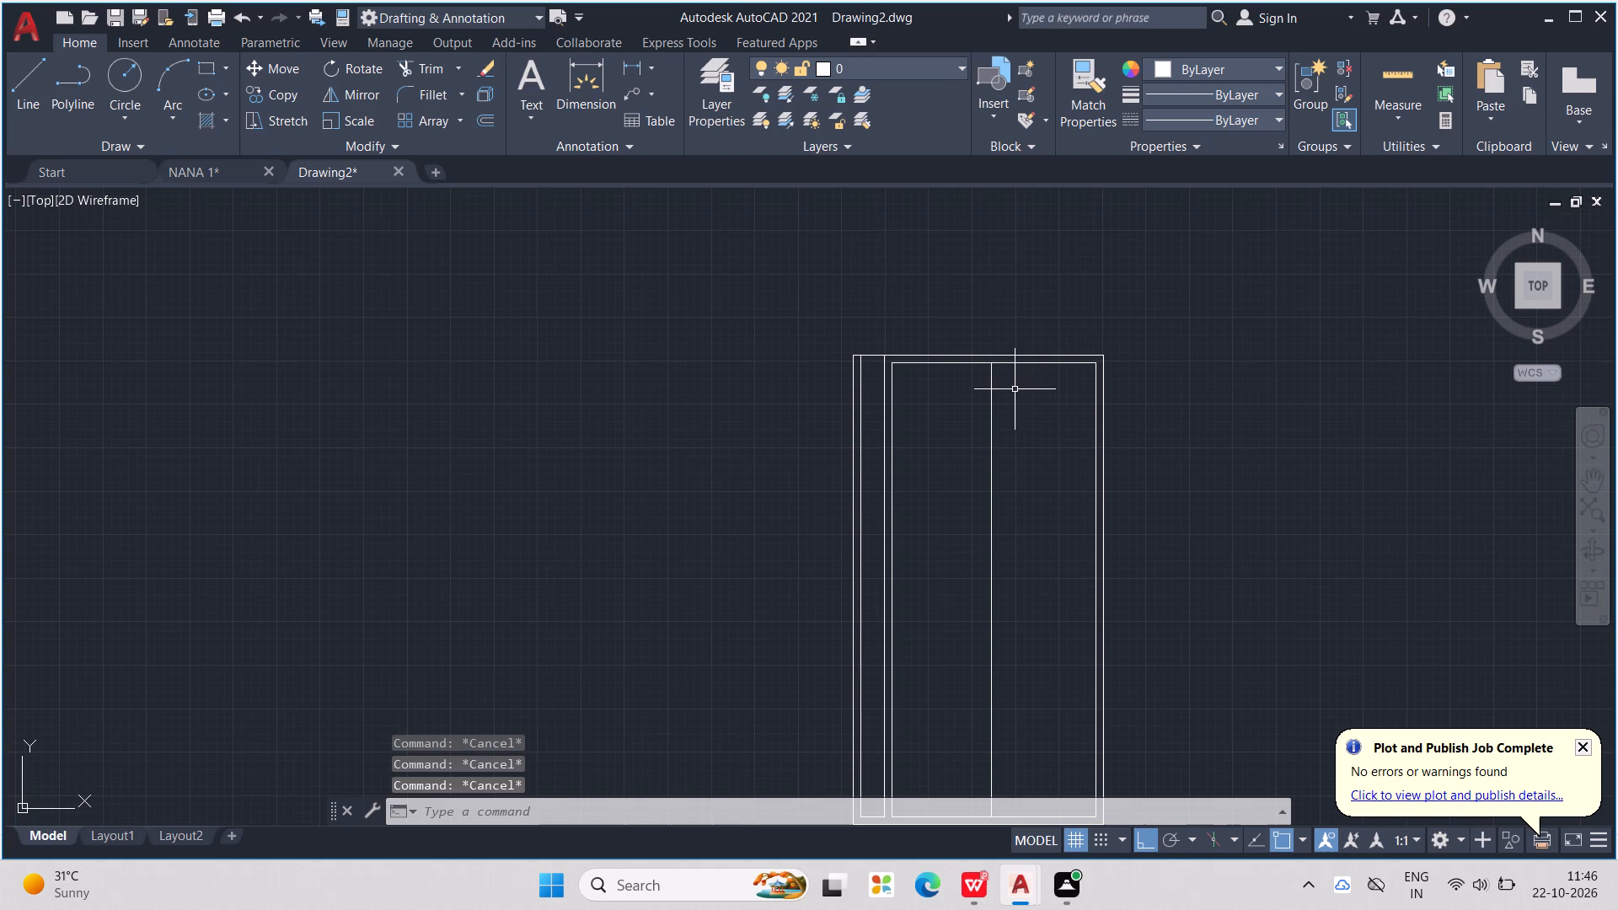
pyautogui.press('Escape')
pyautogui.press('Escape')
pyautogui.press('Escape')
pyautogui.press('Escape')
pyautogui.press('Escape')
pyautogui.press('Escape')
pyautogui.press('Escape')
pyautogui.press('Escape')
# Offset the main room's inner top wall line 12'6" downward.
pyautogui.write('OFF')
pyautogui.press('Return')
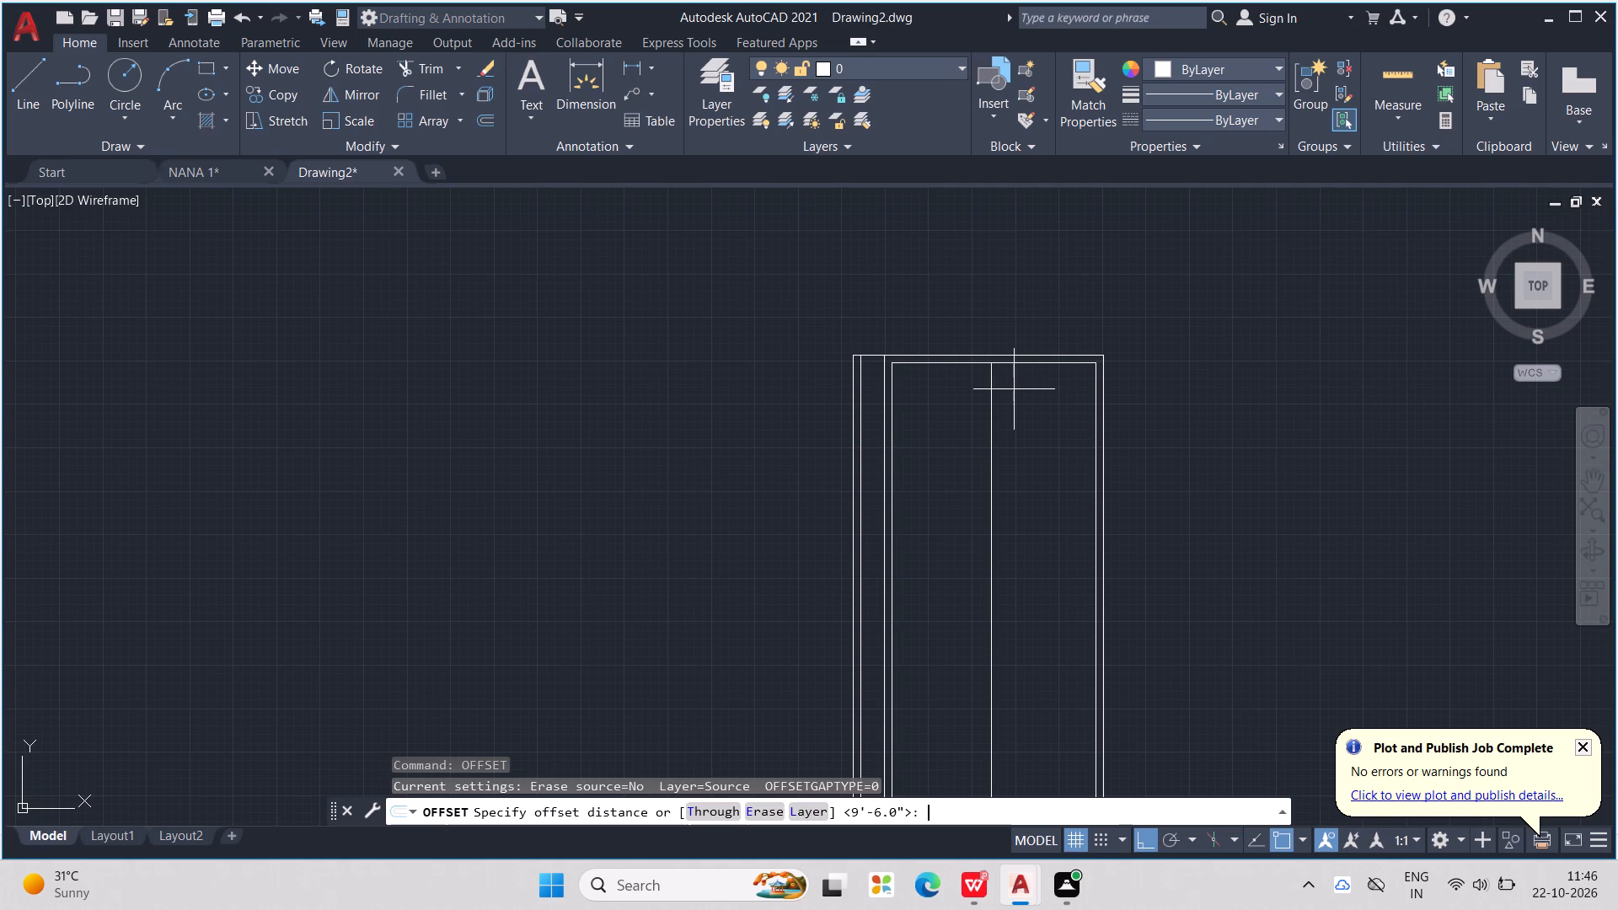
pyautogui.write('12\'6"')
pyautogui.press('Return')
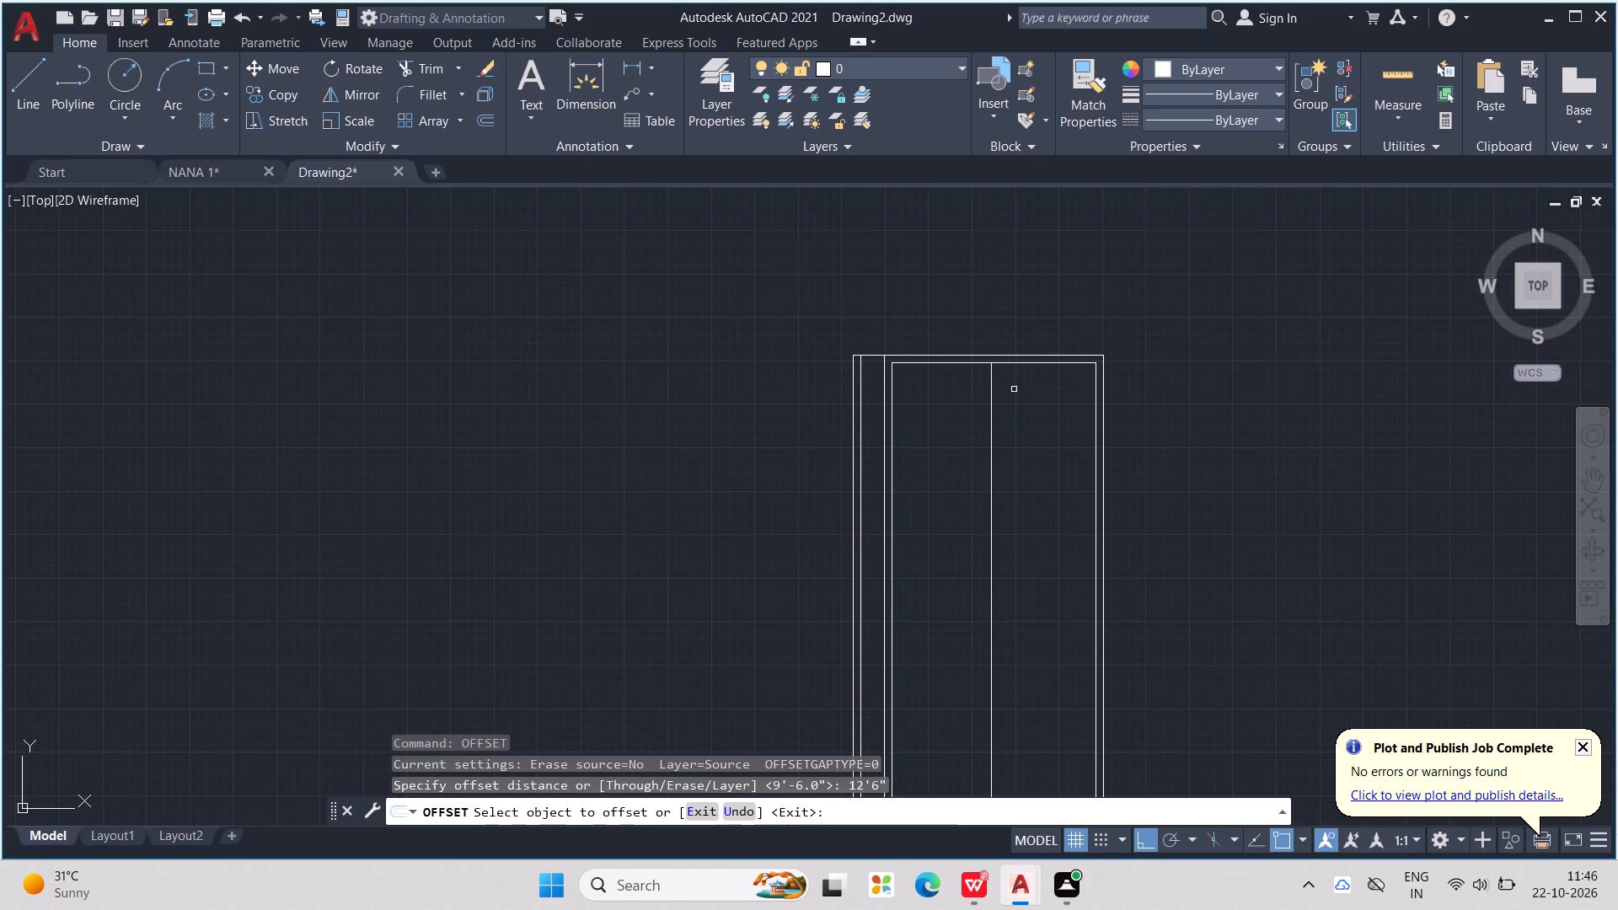
pyautogui.click(965, 365)
pyautogui.click(964, 560)
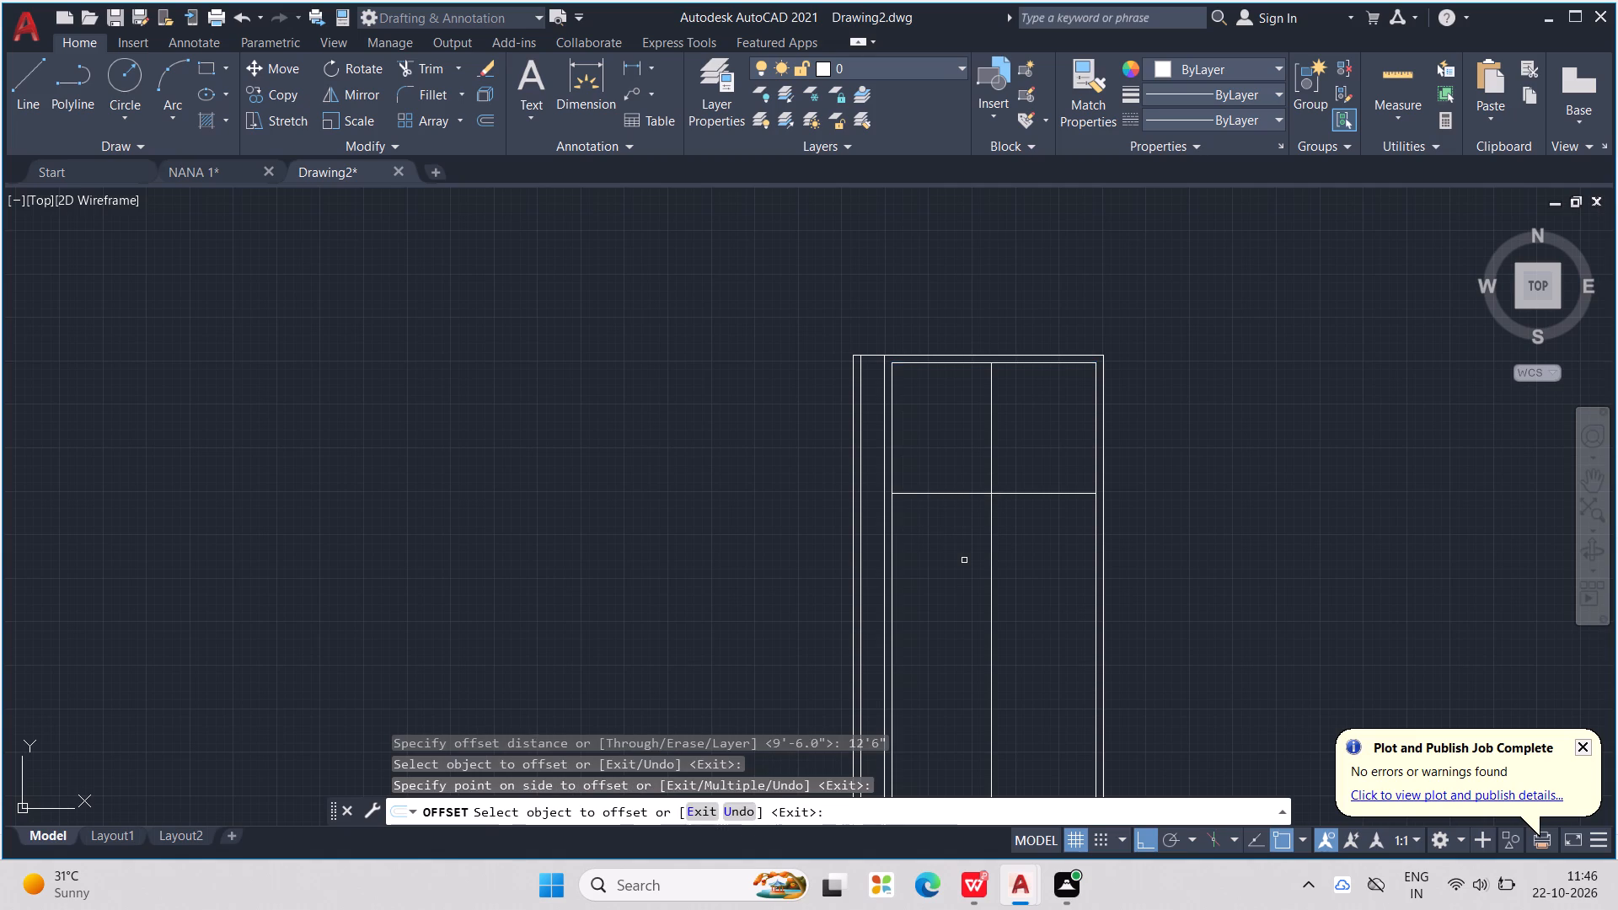
pyautogui.press('Escape')
pyautogui.press('Escape')
pyautogui.press('Escape')
pyautogui.press('Escape')
pyautogui.press('Escape')
pyautogui.press('Escape')
pyautogui.press('Escape')
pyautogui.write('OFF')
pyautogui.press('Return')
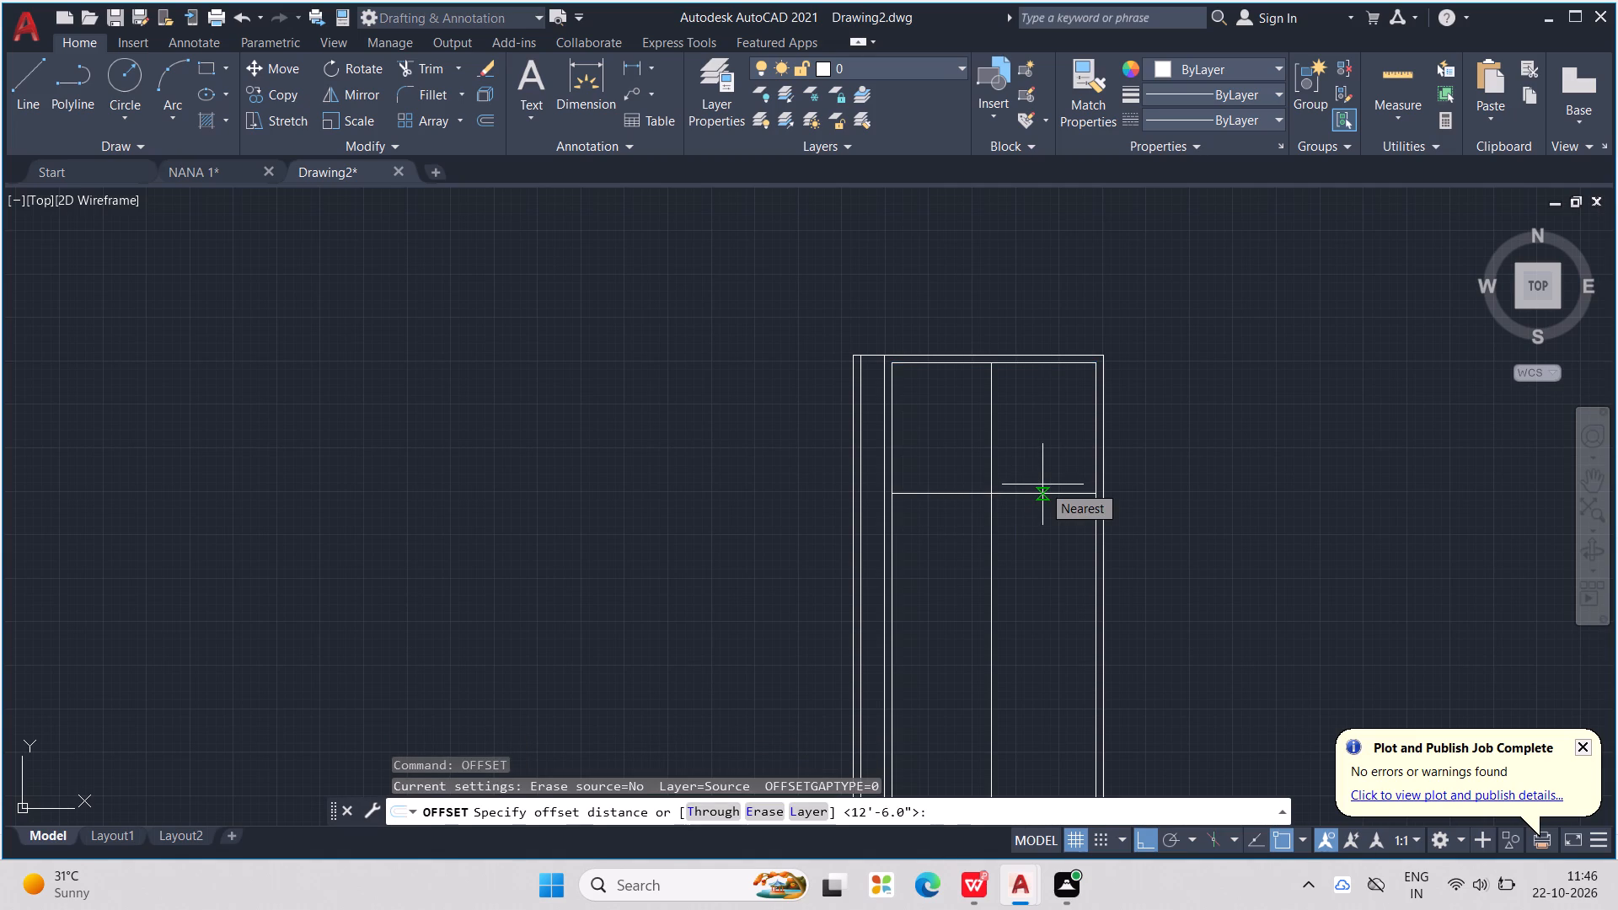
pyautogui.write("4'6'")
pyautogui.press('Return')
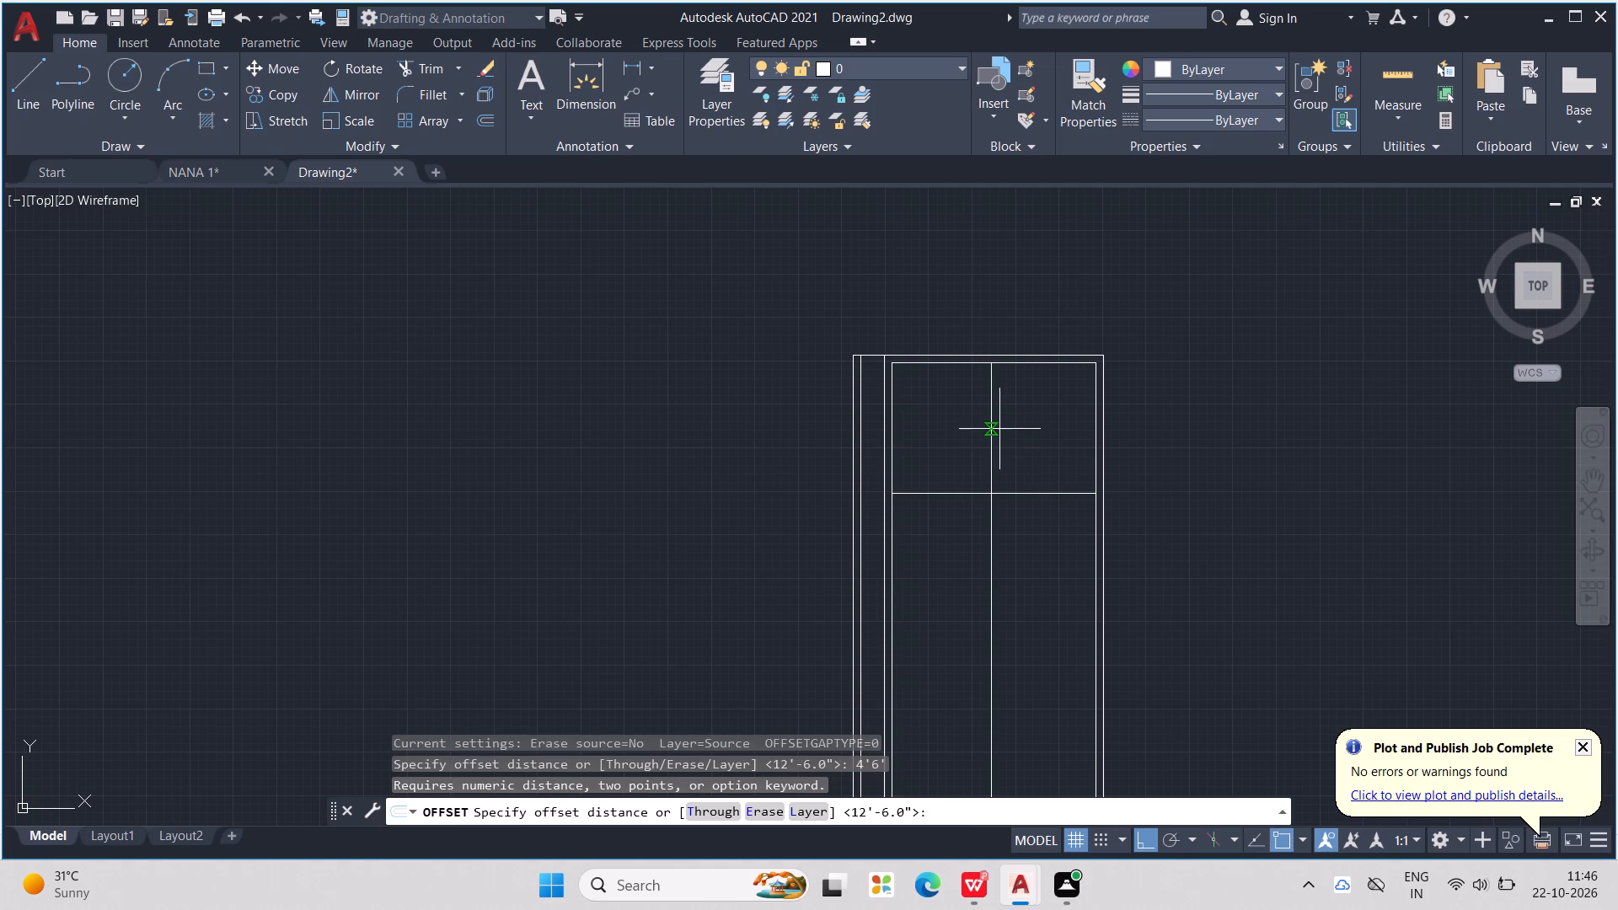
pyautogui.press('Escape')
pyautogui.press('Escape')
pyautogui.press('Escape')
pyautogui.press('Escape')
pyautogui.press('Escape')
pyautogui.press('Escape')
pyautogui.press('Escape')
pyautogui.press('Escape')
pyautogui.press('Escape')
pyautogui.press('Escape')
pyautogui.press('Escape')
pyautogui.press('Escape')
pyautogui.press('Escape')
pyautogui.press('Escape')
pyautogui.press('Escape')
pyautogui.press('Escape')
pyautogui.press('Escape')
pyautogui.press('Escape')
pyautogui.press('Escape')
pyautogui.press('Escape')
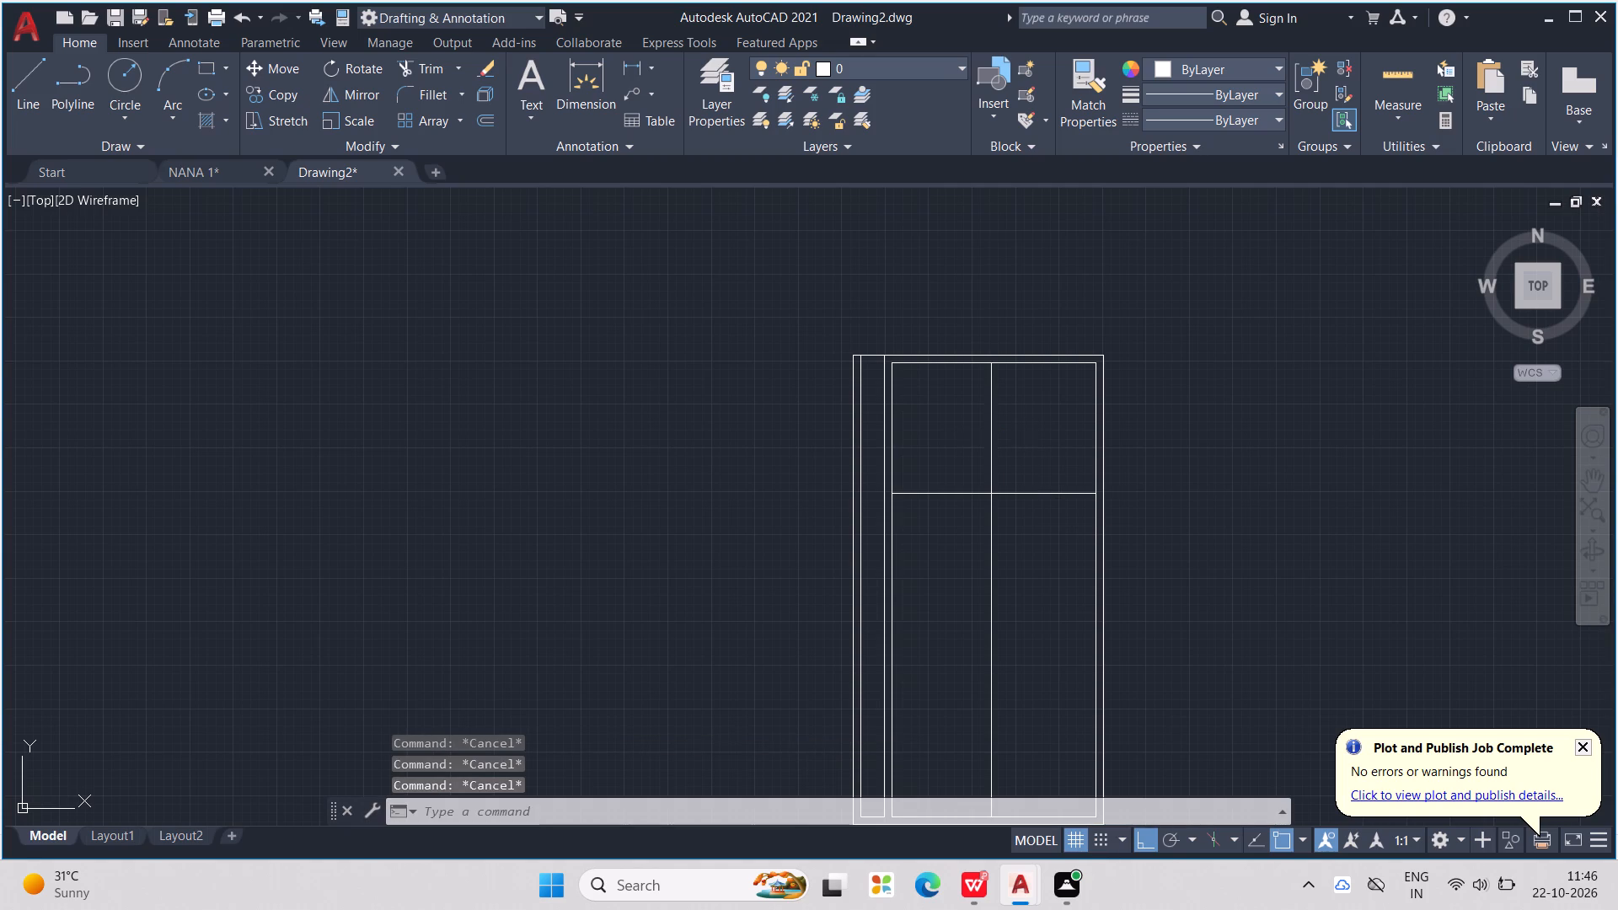
# Offset the vertical line inside the main room 4'6" to the right.
pyautogui.write('OFF')
pyautogui.press('Return')
pyautogui.write('4\'6"')
pyautogui.press('Return')
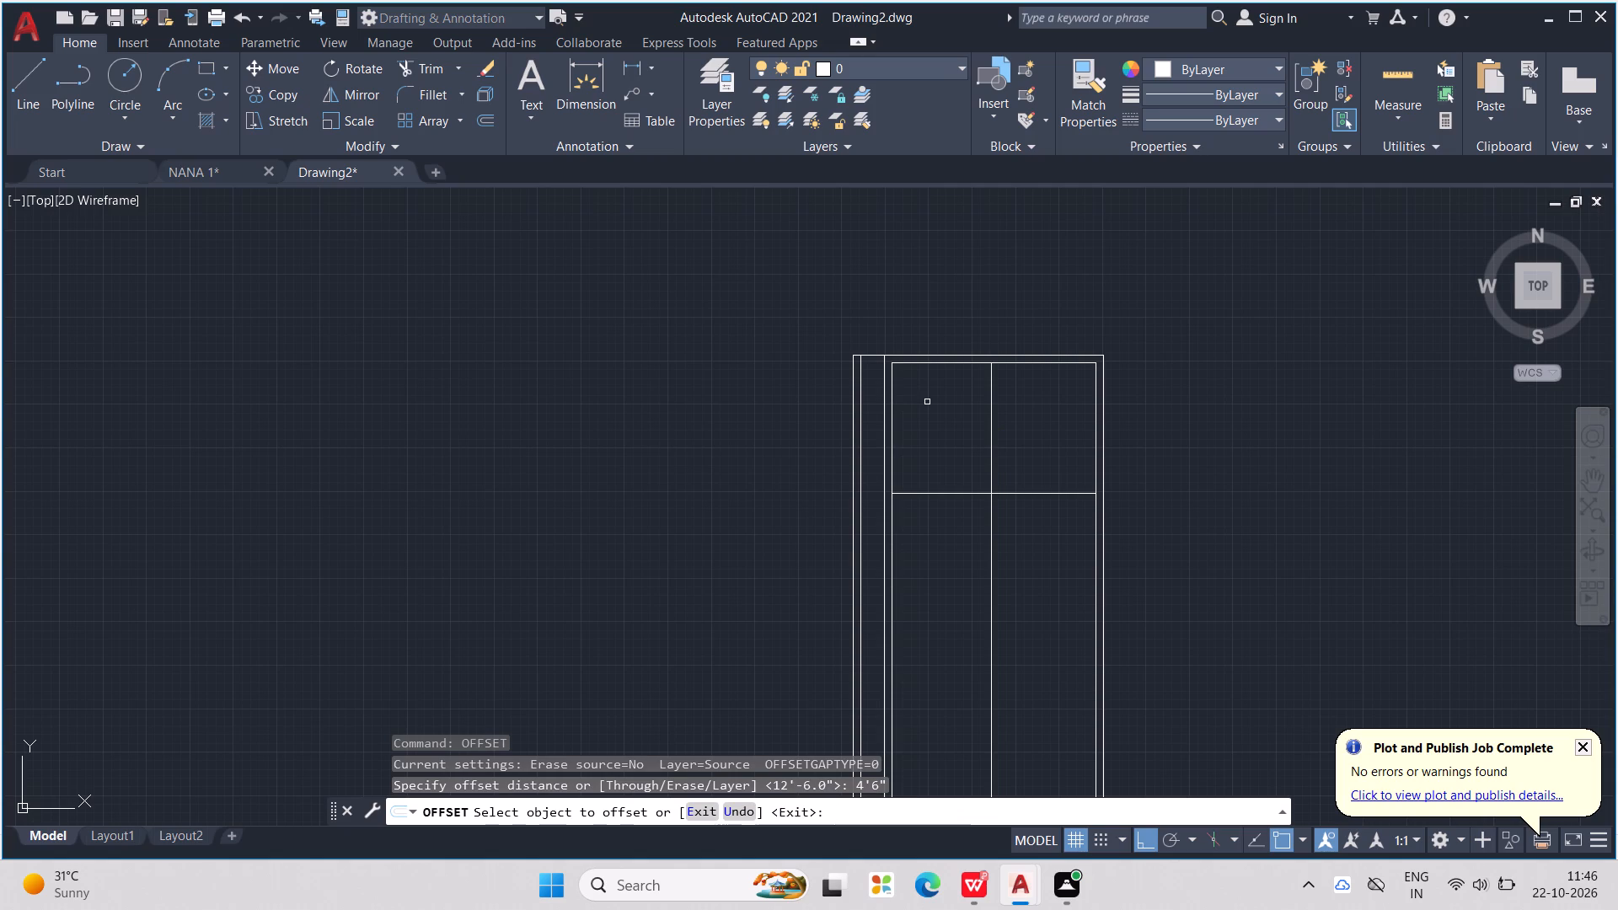
pyautogui.click(992, 436)
pyautogui.click(1031, 431)
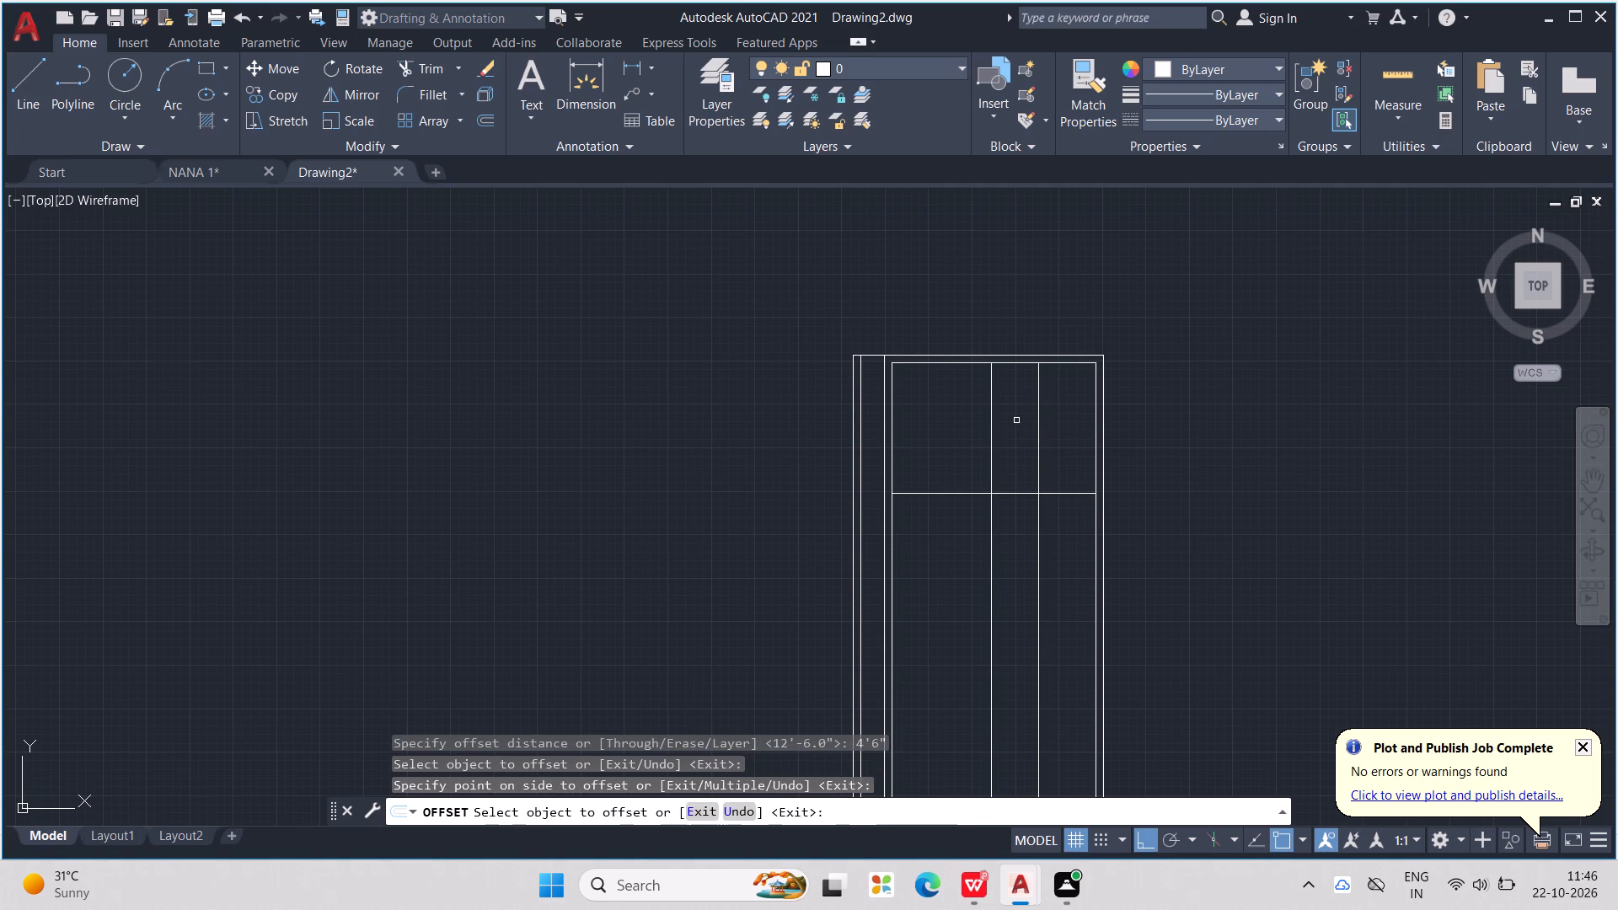
pyautogui.press('Escape')
pyautogui.press('Escape')
pyautogui.press('Escape')
pyautogui.press('Escape')
pyautogui.press('Escape')
pyautogui.press('Escape')
pyautogui.press('Escape')
pyautogui.press('Escape')
pyautogui.press('Escape')
pyautogui.press('Escape')
pyautogui.press('Escape')
pyautogui.press('Escape')
pyautogui.press('Escape')
pyautogui.press('Escape')
pyautogui.press('Escape')
pyautogui.press('Escape')
pyautogui.press('Escape')
pyautogui.press('Escape')
pyautogui.press('Escape')
pyautogui.press('Escape')
# Offset the main room's inner top wall line 6' downward.
pyautogui.write('OFF')
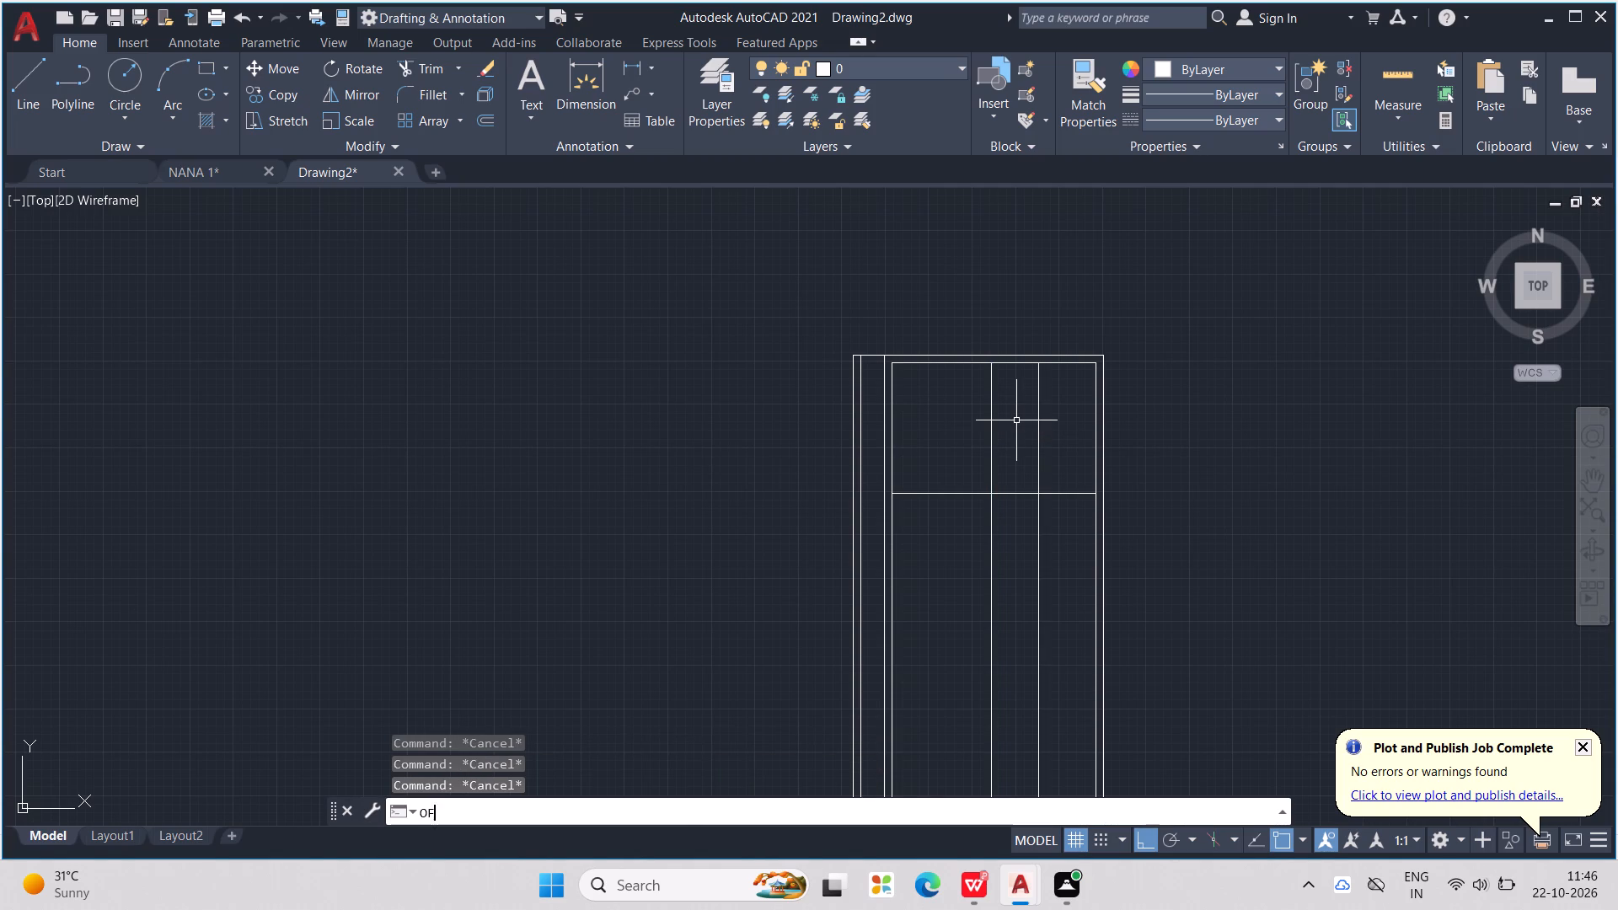
pyautogui.press('Return')
pyautogui.write("6'")
pyautogui.press('Return')
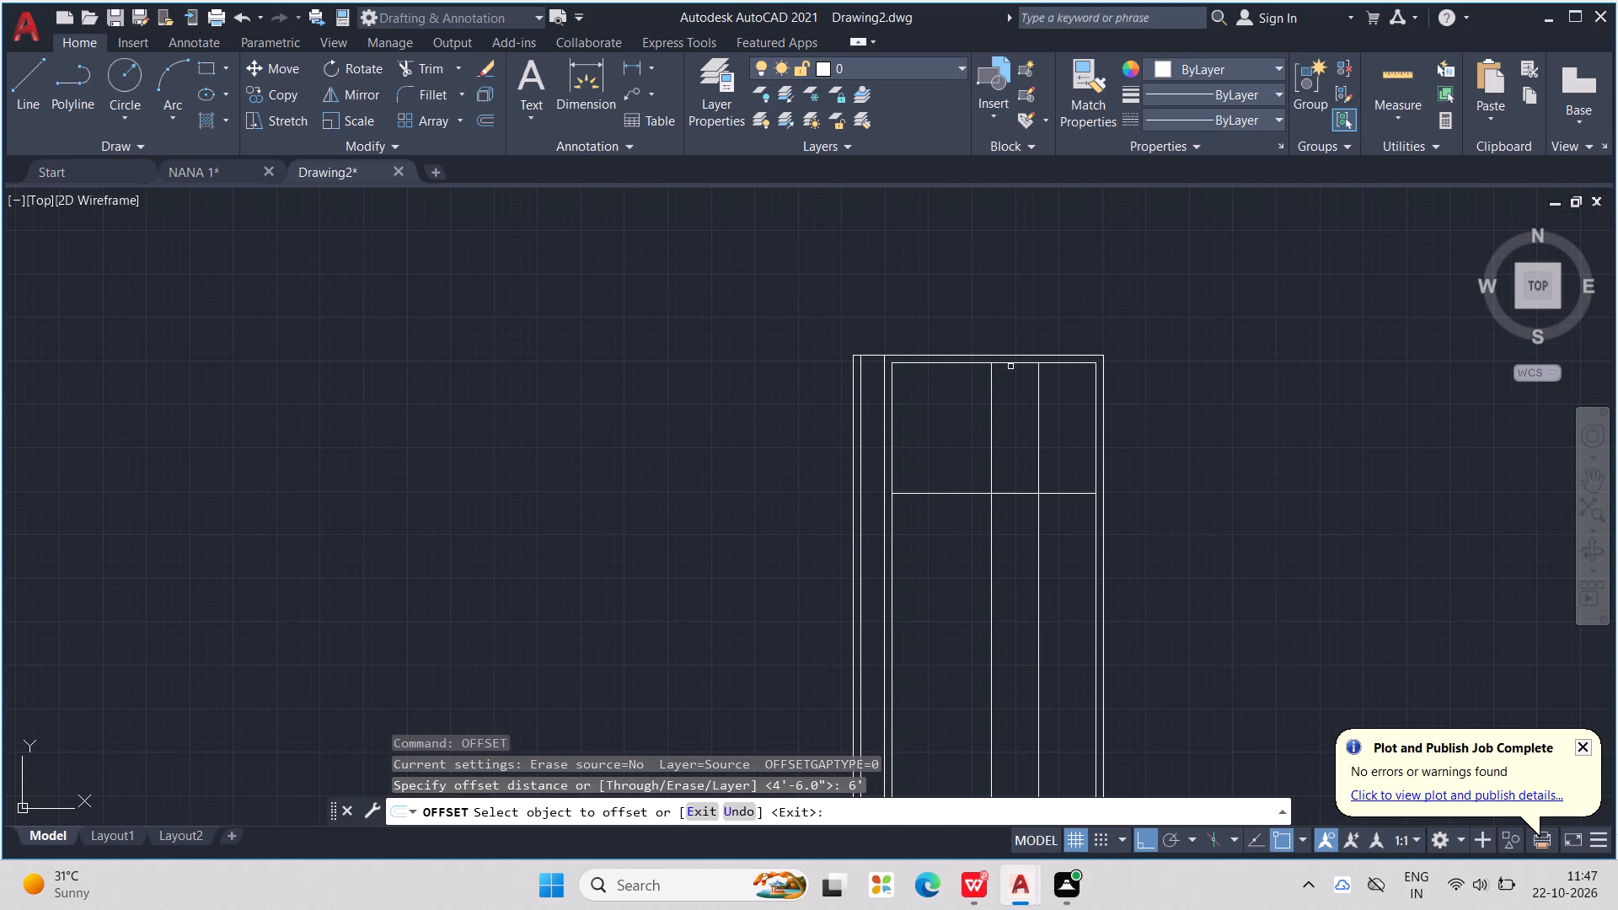
pyautogui.click(1013, 364)
pyautogui.click(1031, 442)
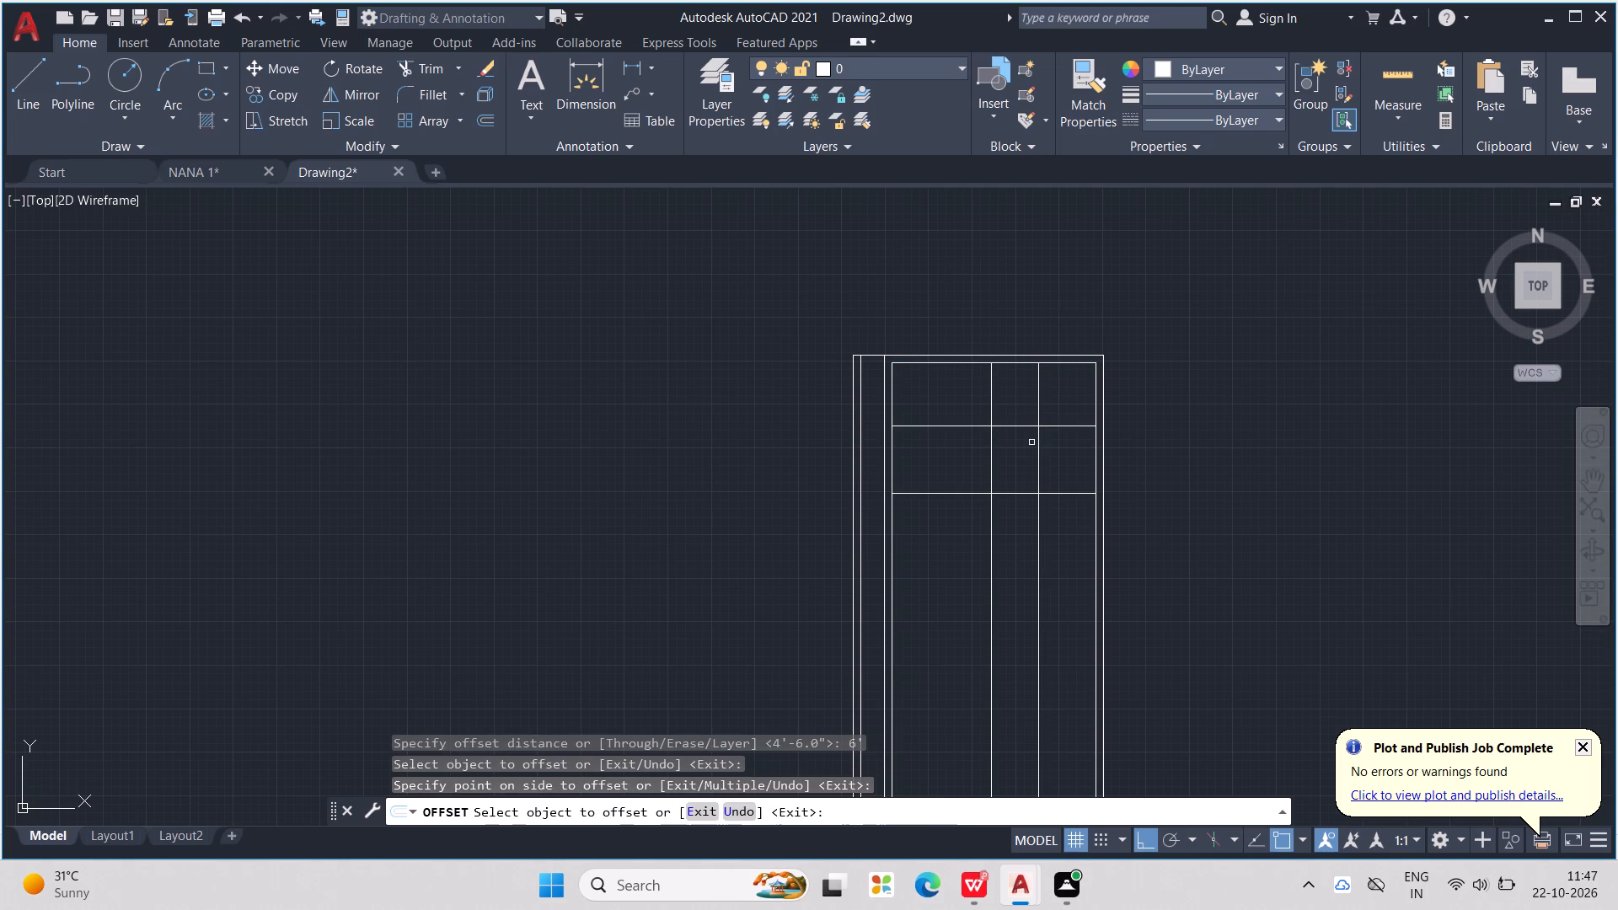
pyautogui.press('Escape')
pyautogui.press('Escape')
pyautogui.press('Escape')
pyautogui.press('Escape')
pyautogui.press('Escape')
pyautogui.press('Escape')
pyautogui.press('Escape')
pyautogui.press('Escape')
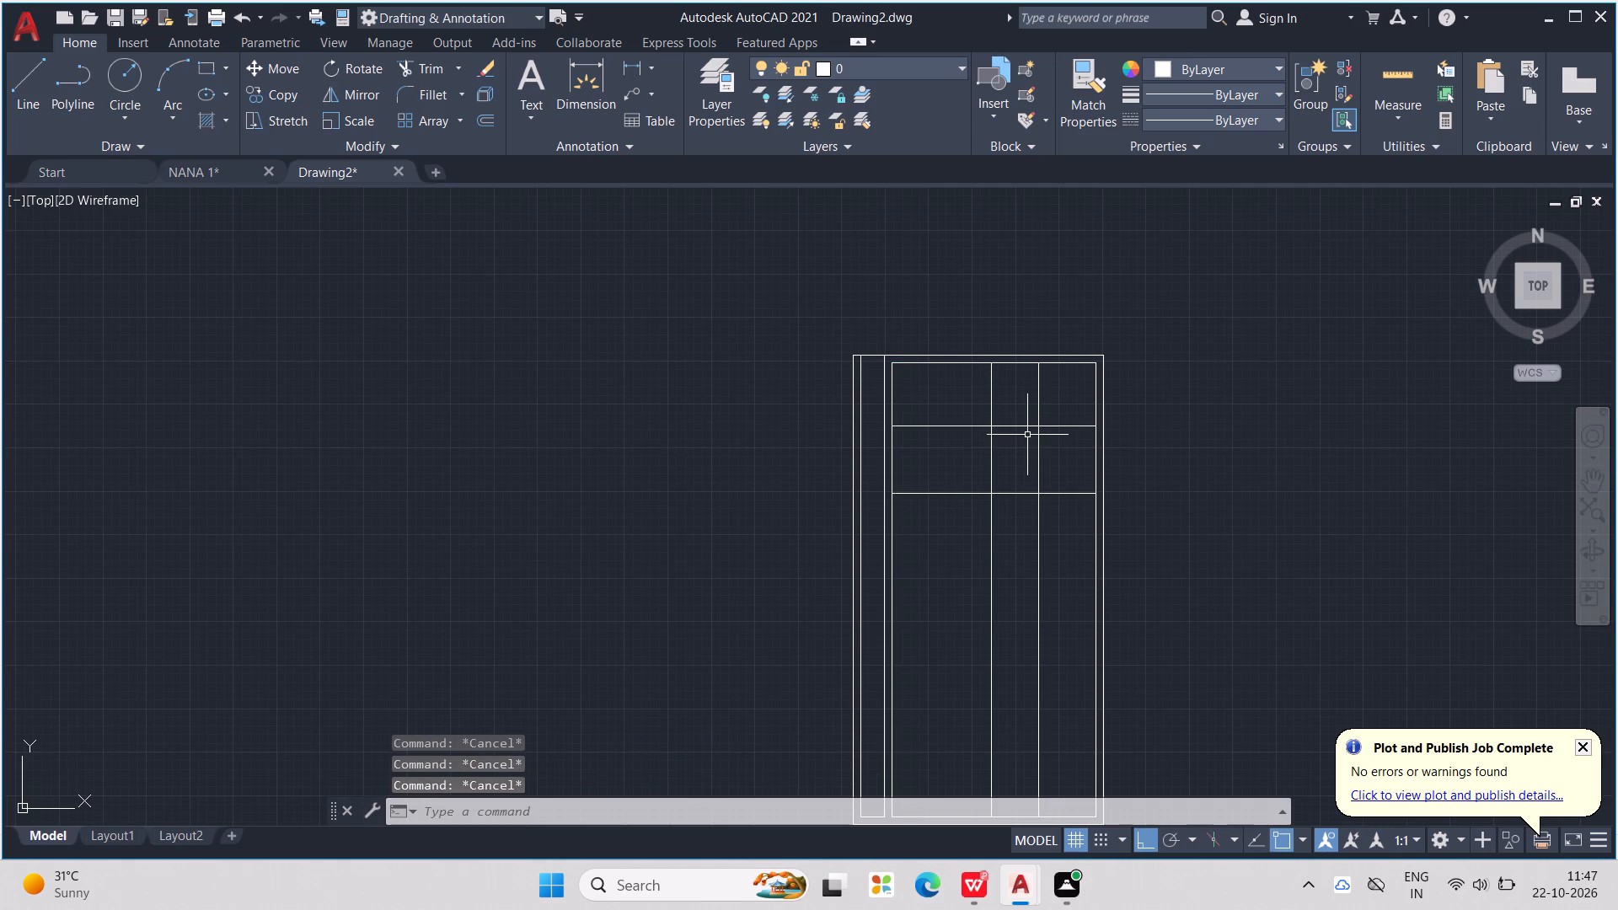
# Offset both horizontal room-dividing lines 4.5" upward to give the walls thickness.
pyautogui.write('OFF')
pyautogui.press('Return')
pyautogui.write('4.5"')
pyautogui.press('Return')
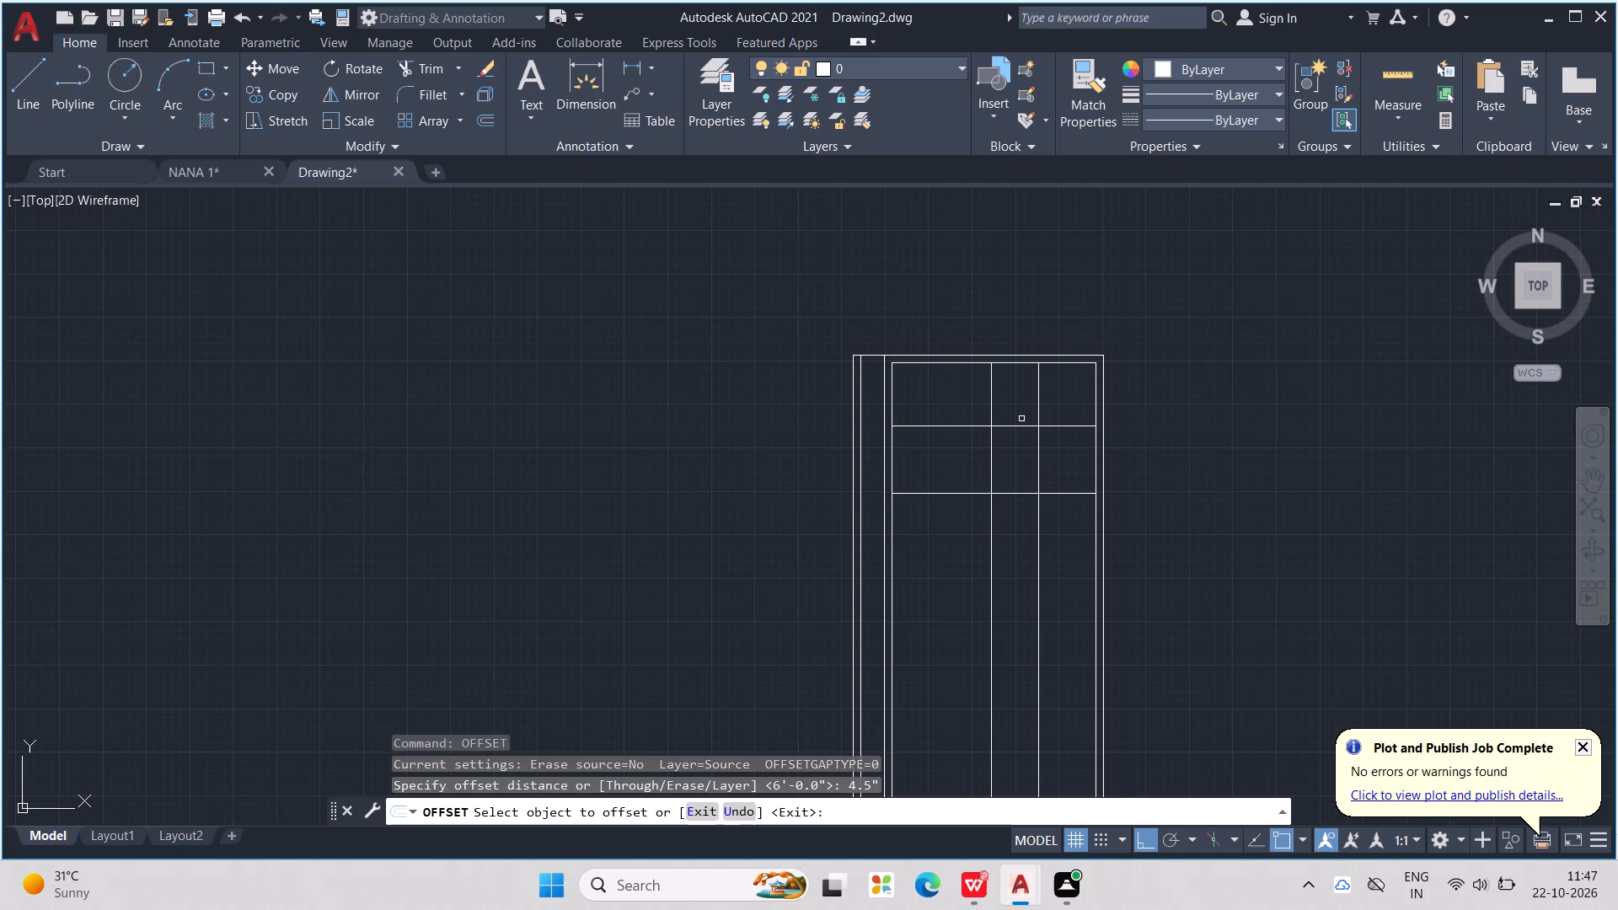
pyautogui.click(1026, 424)
pyautogui.click(1021, 406)
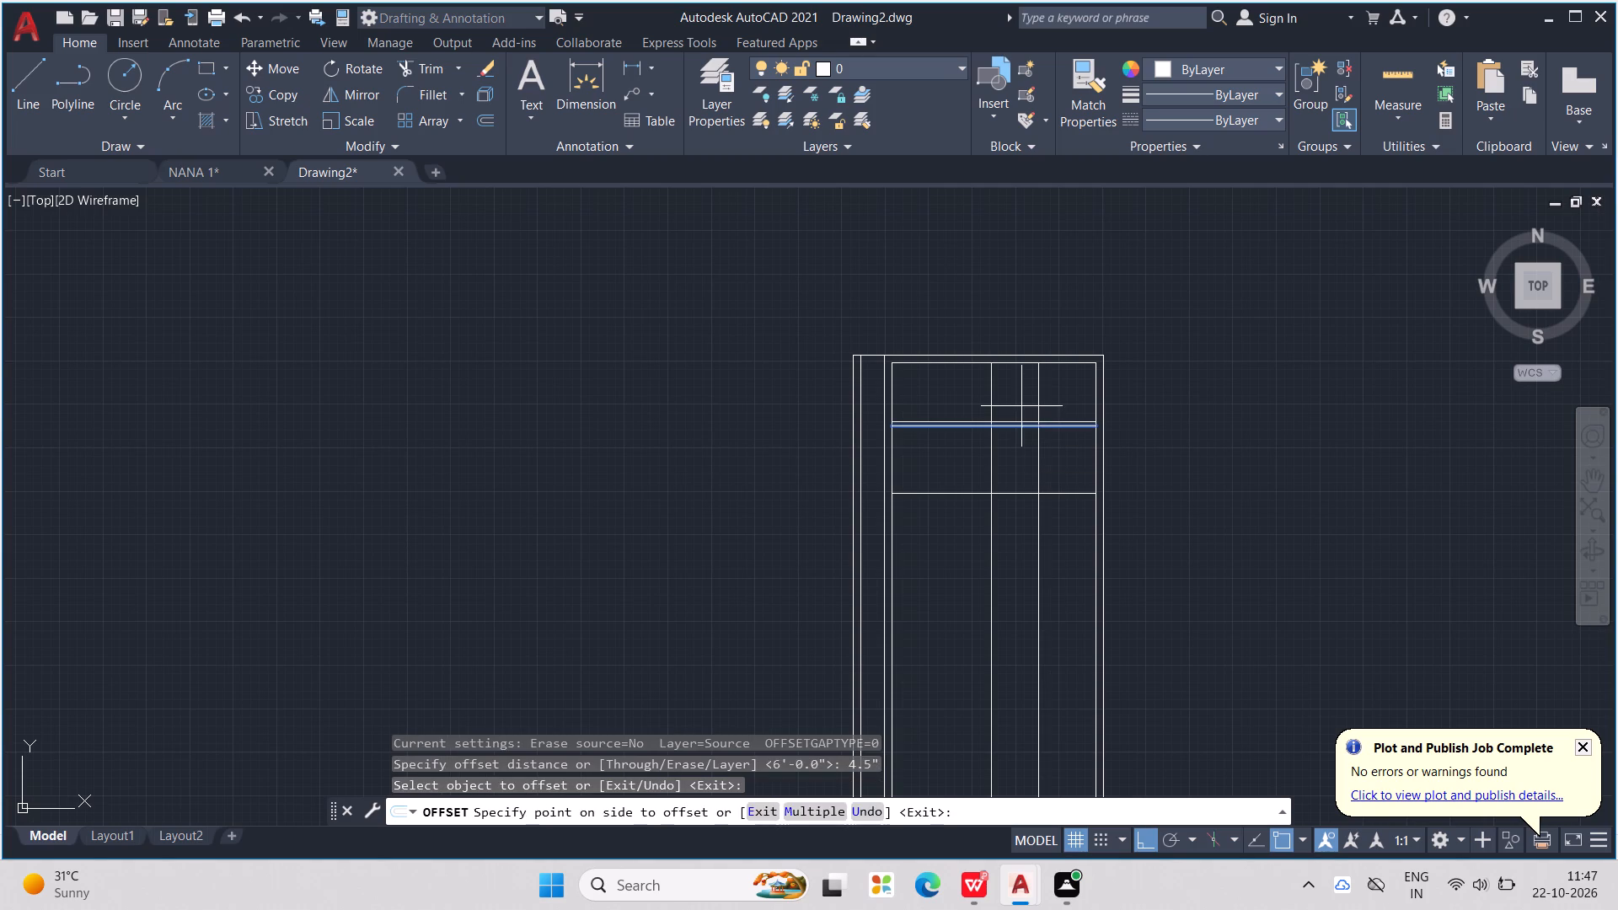
pyautogui.click(1032, 494)
pyautogui.click(1022, 454)
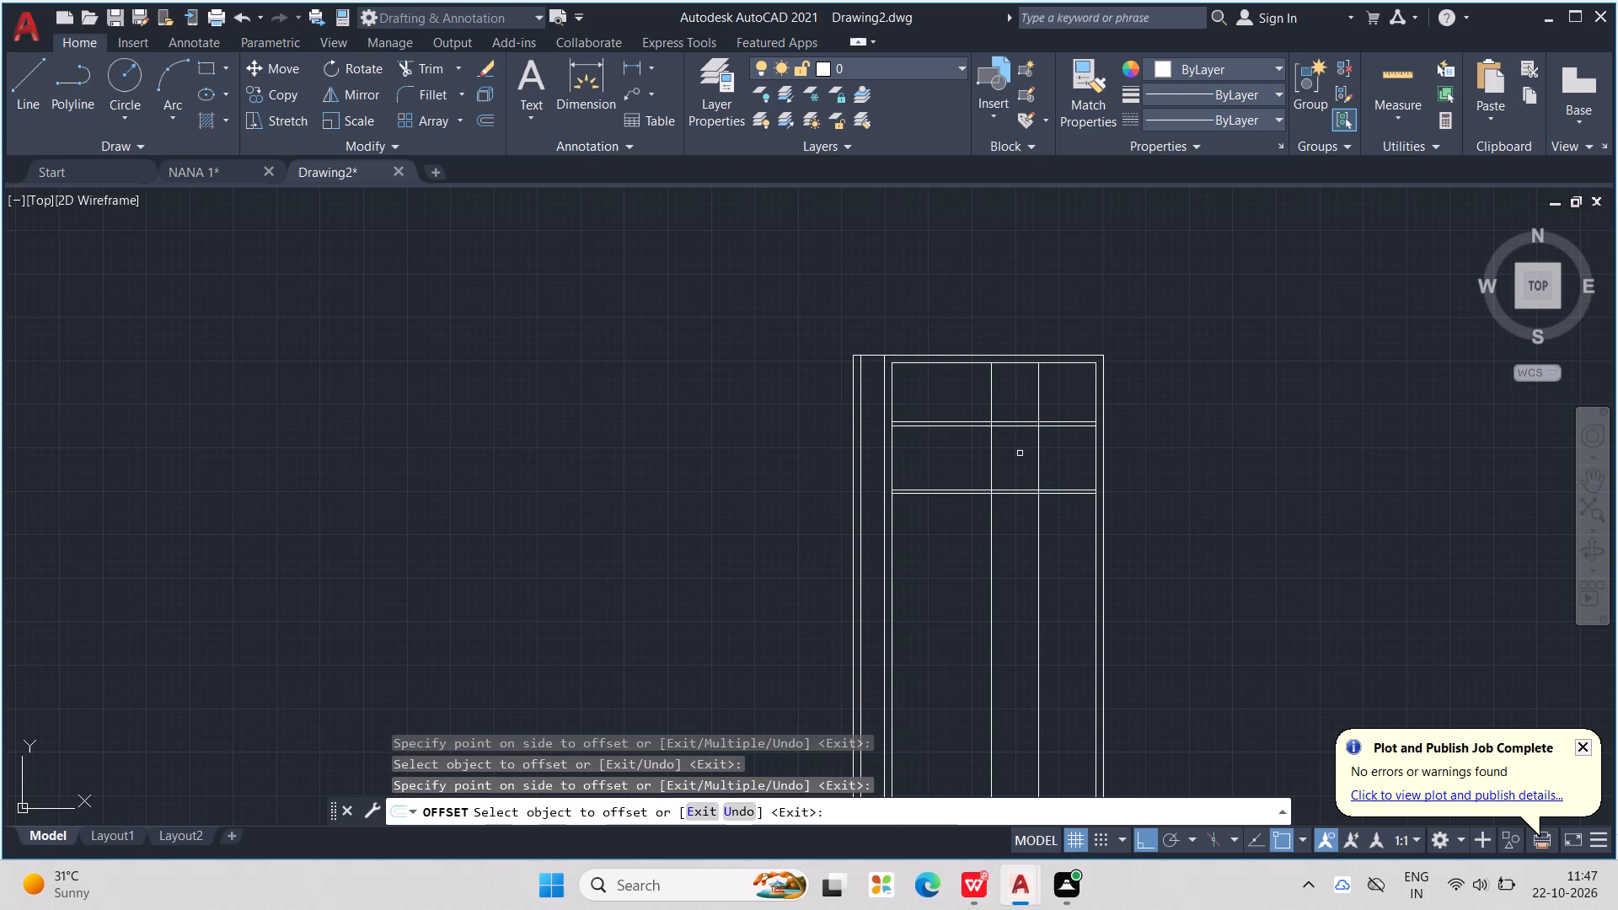
# Offset the first vertical dividing line 4.5" to the left and the second one 4.5" to the right.
pyautogui.click(990, 435)
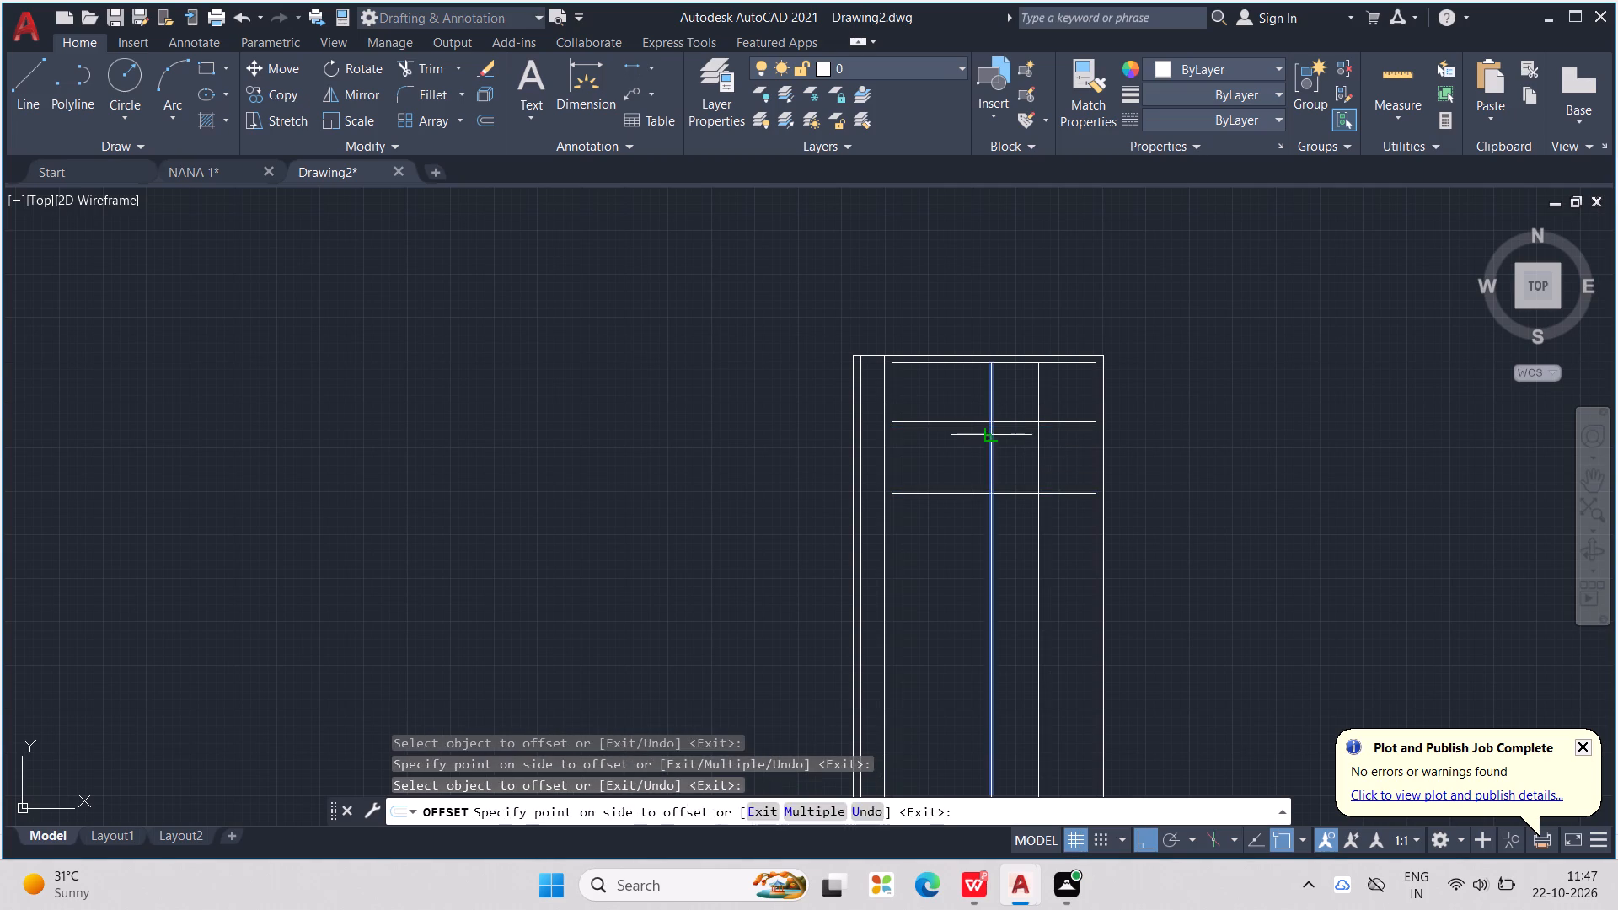
pyautogui.click(961, 438)
pyautogui.click(1039, 447)
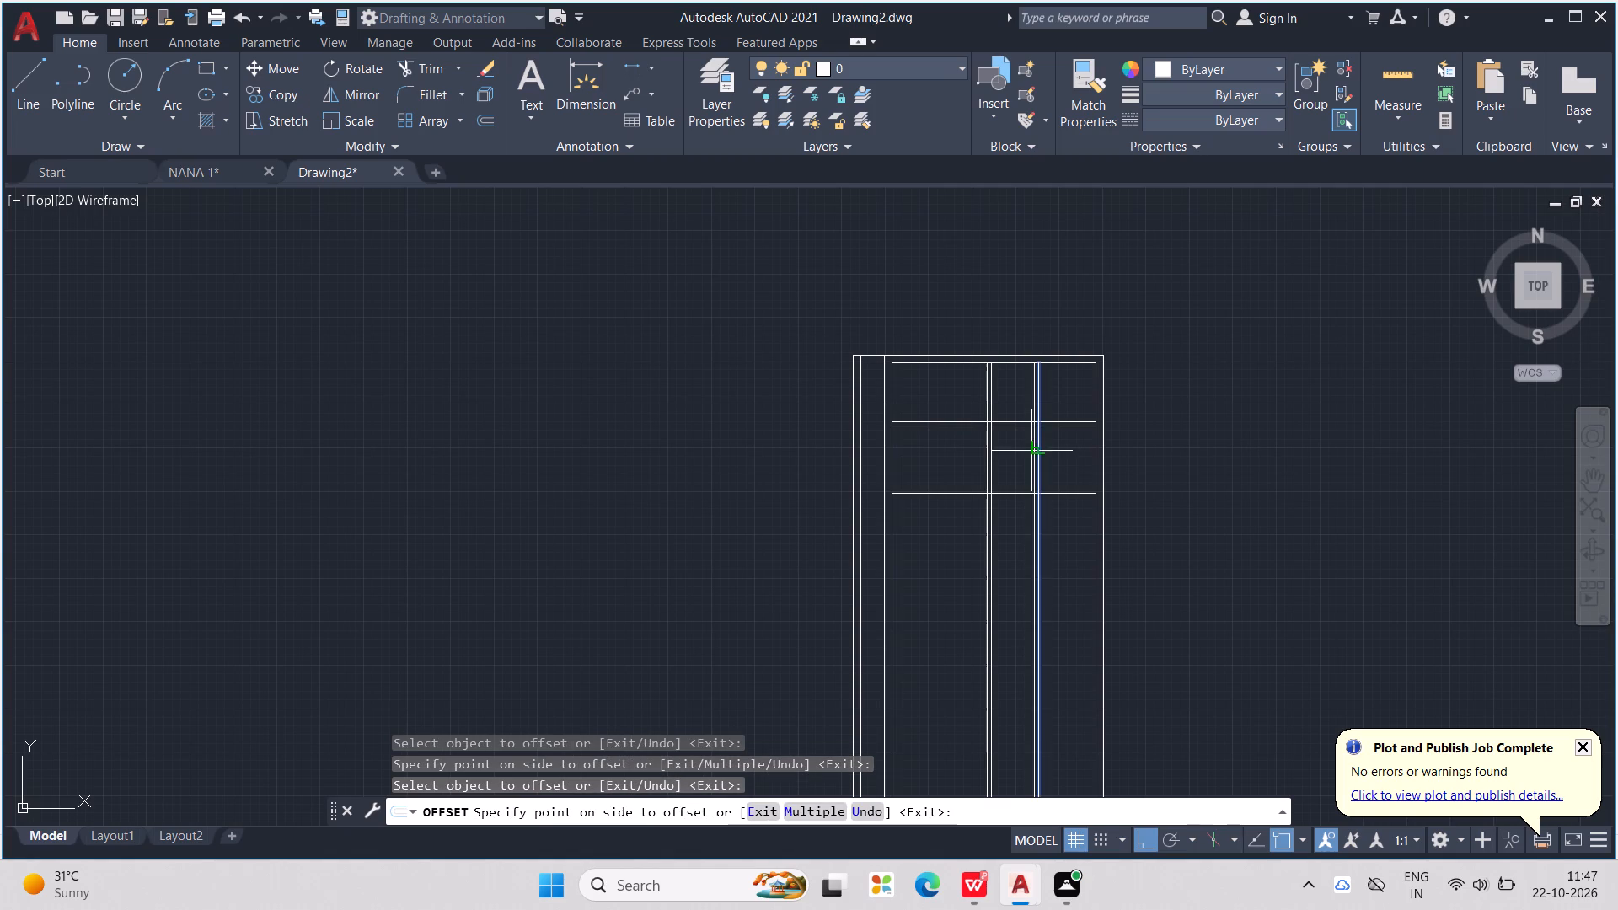
pyautogui.click(1056, 457)
pyautogui.press('Escape')
pyautogui.press('Escape')
pyautogui.press('Escape')
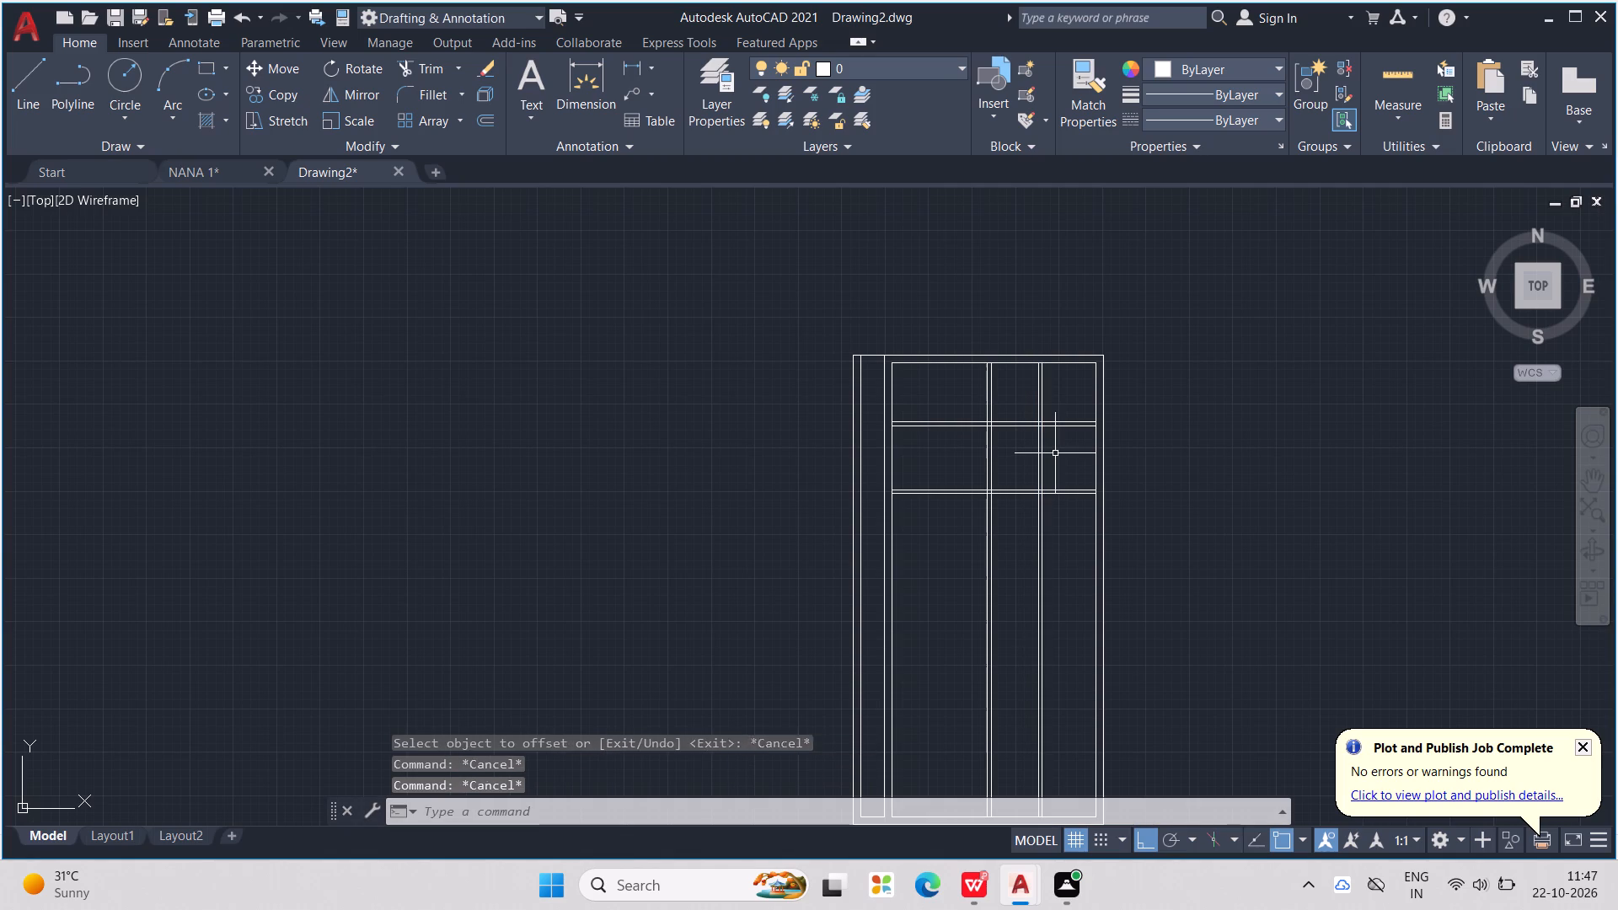
pyautogui.press('Escape')
pyautogui.press('Escape')
pyautogui.press('Escape')
pyautogui.press('Escape')
pyautogui.press('Escape')
pyautogui.press('Escape')
pyautogui.press('Escape')
# Trim the upper horizontal wall pair left of the first vertical wall, and both vertical wall pairs below the lower horizontal wall.
pyautogui.write('TR')
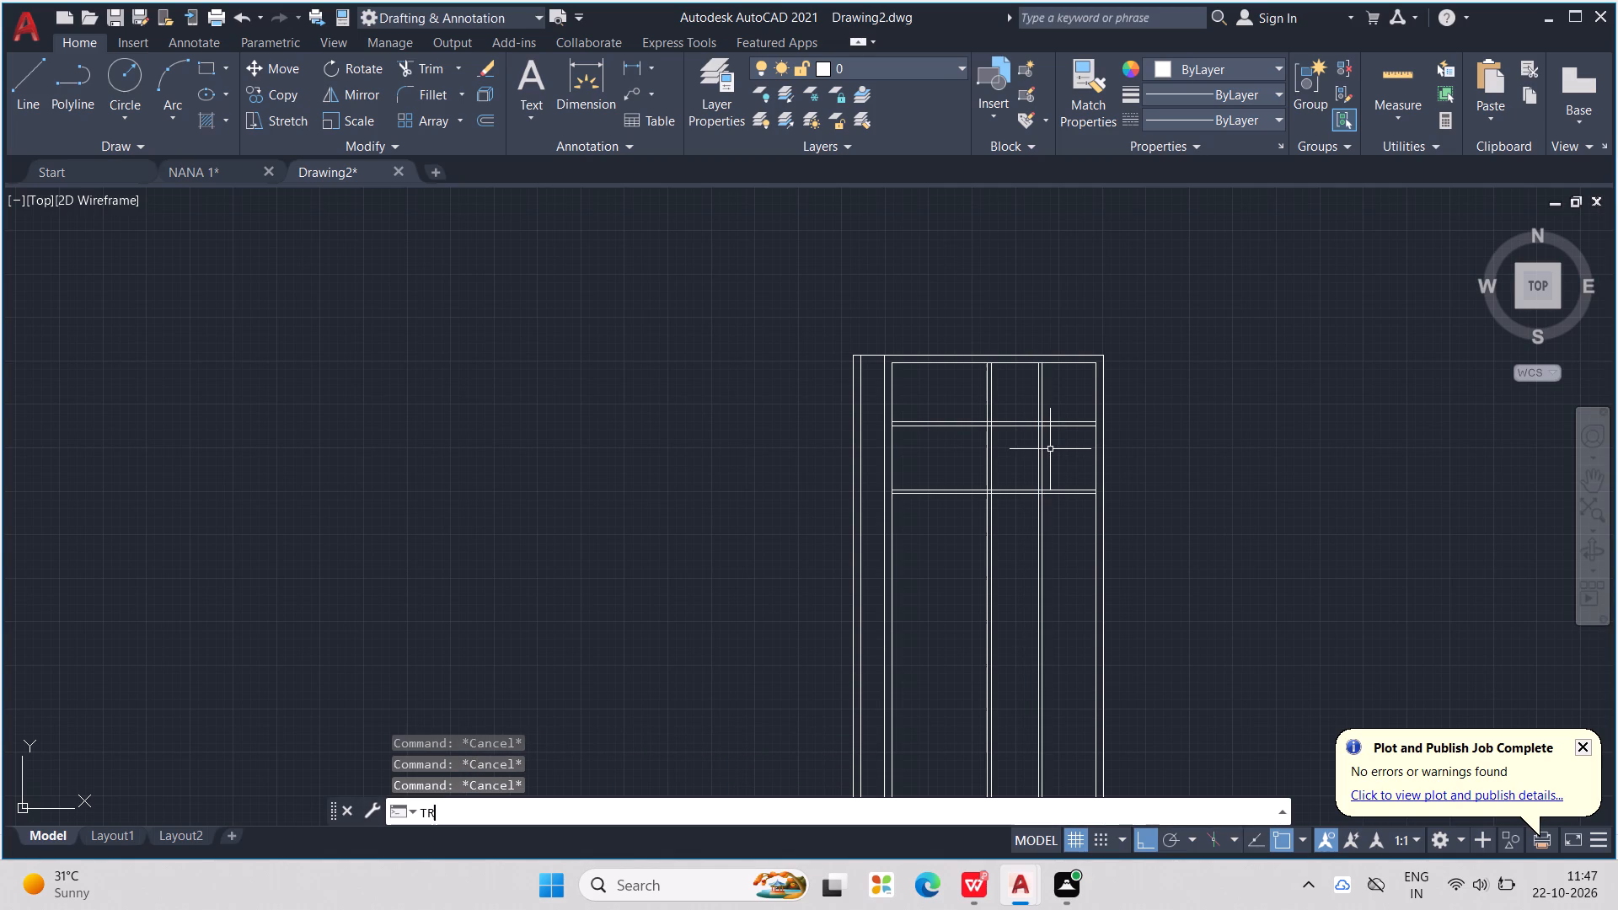
pyautogui.press('Return')
pyautogui.moveTo(936, 403); pyautogui.dragTo(956, 442)
pyautogui.moveTo(1070, 572); pyautogui.dragTo(996, 597)
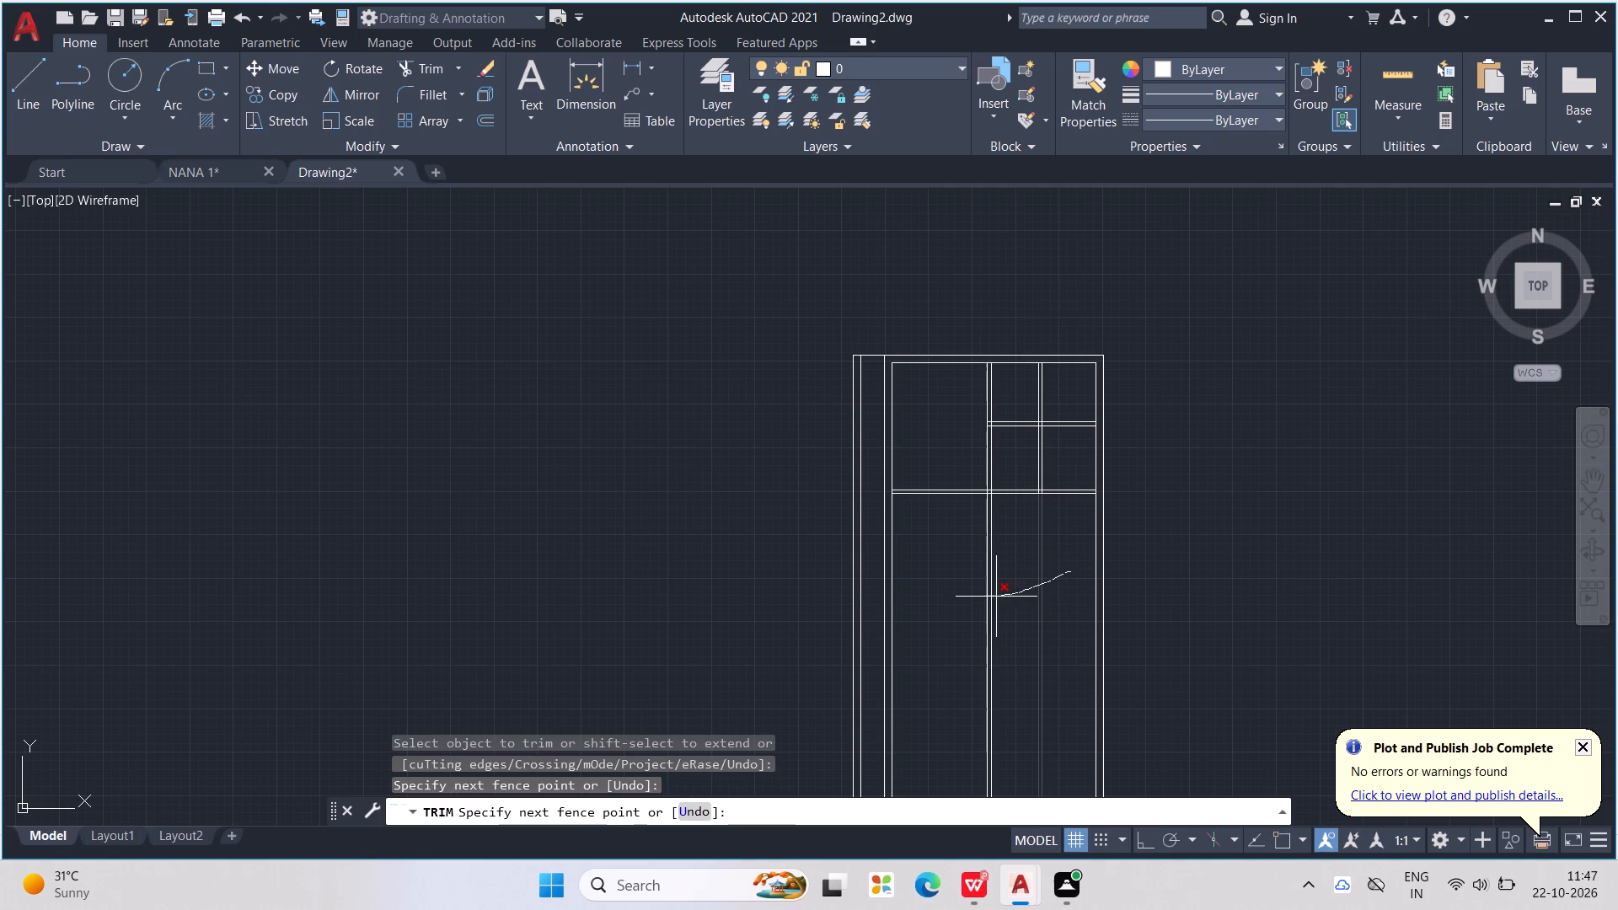
pyautogui.moveTo(996, 597); pyautogui.dragTo(986, 600)
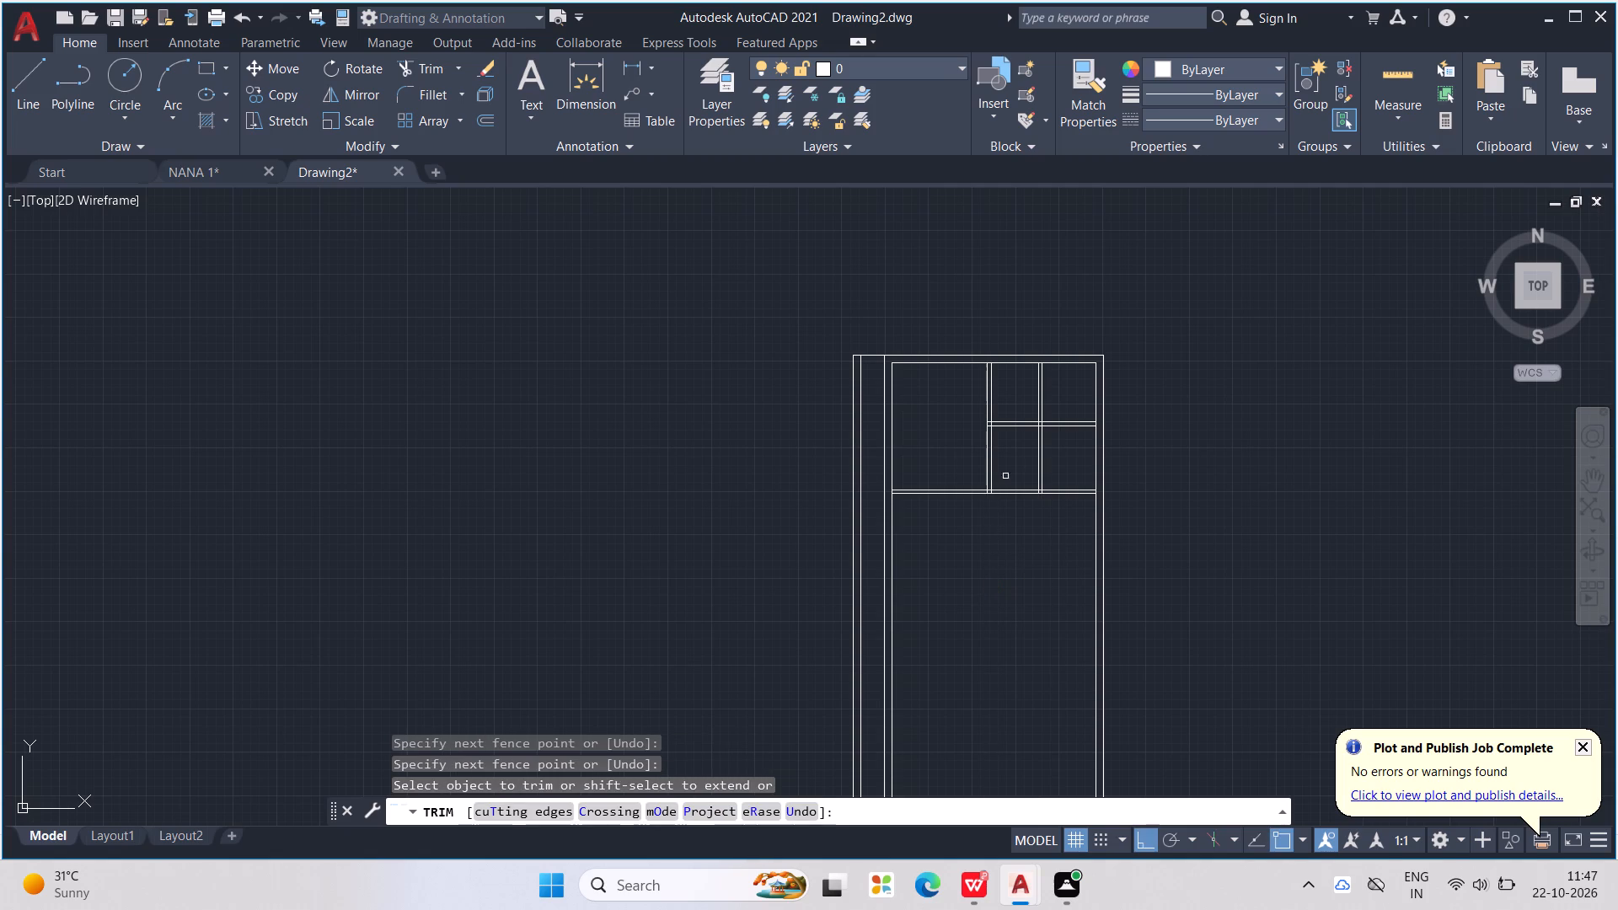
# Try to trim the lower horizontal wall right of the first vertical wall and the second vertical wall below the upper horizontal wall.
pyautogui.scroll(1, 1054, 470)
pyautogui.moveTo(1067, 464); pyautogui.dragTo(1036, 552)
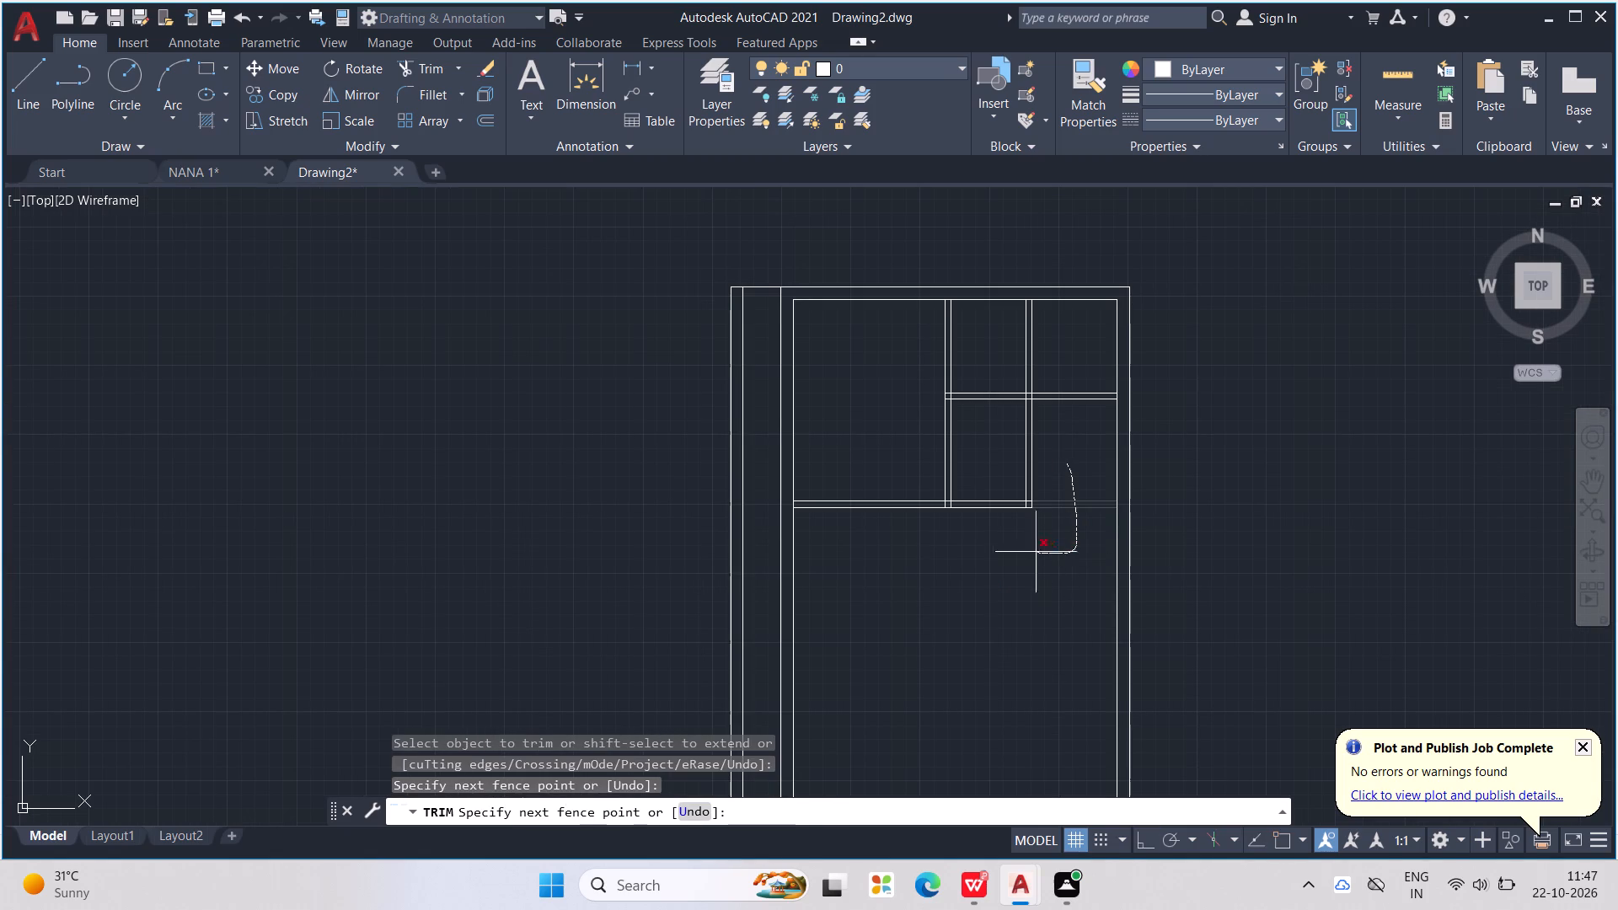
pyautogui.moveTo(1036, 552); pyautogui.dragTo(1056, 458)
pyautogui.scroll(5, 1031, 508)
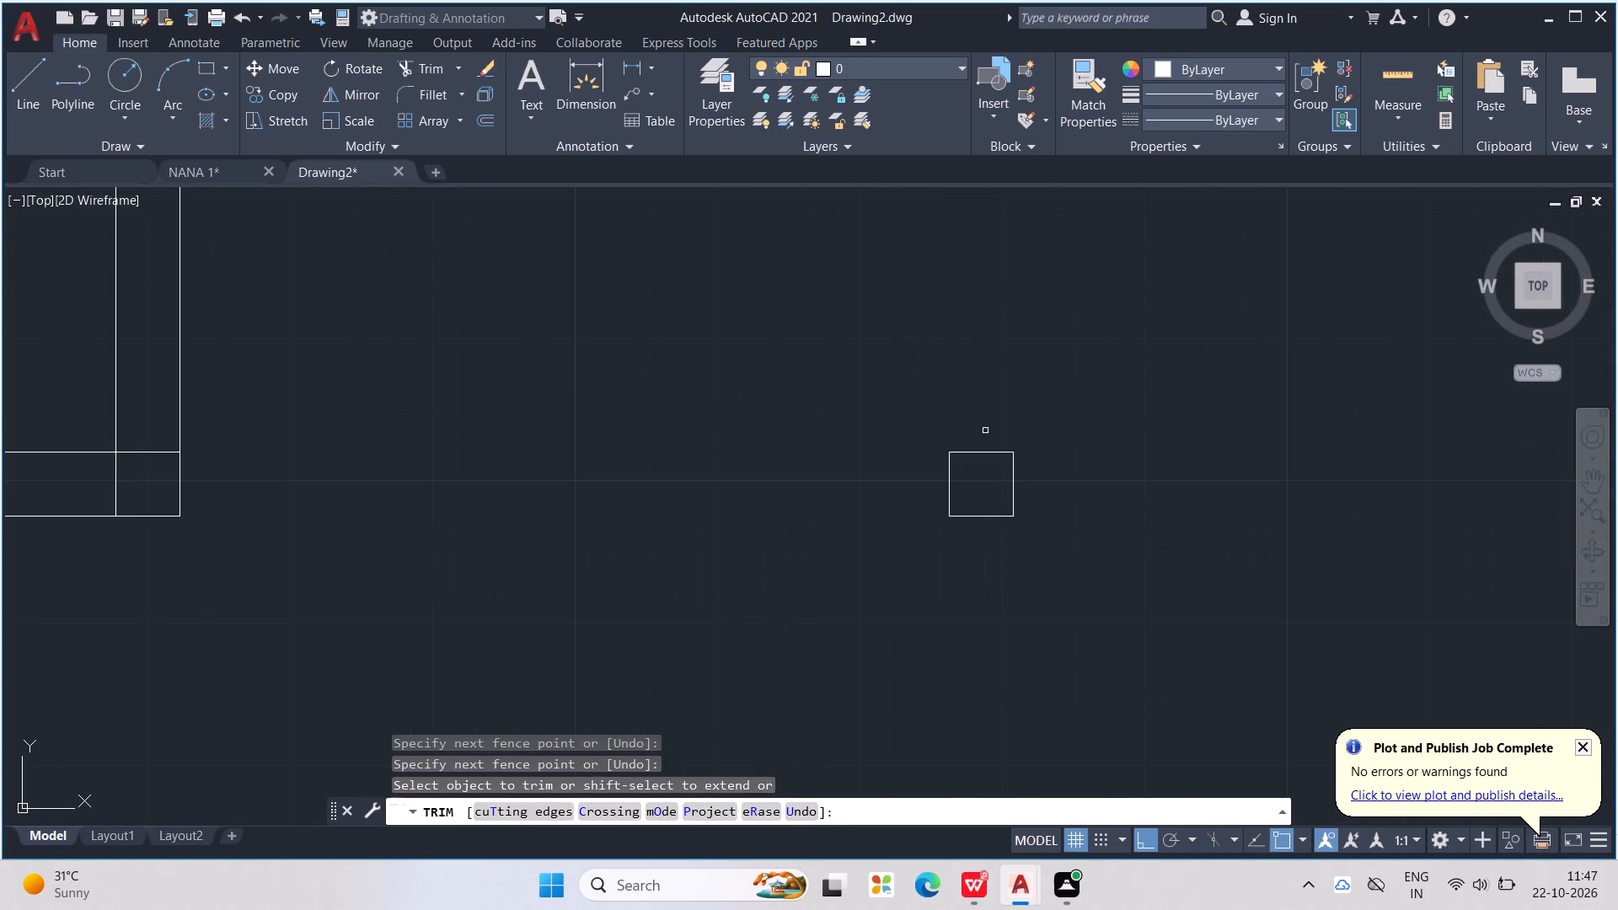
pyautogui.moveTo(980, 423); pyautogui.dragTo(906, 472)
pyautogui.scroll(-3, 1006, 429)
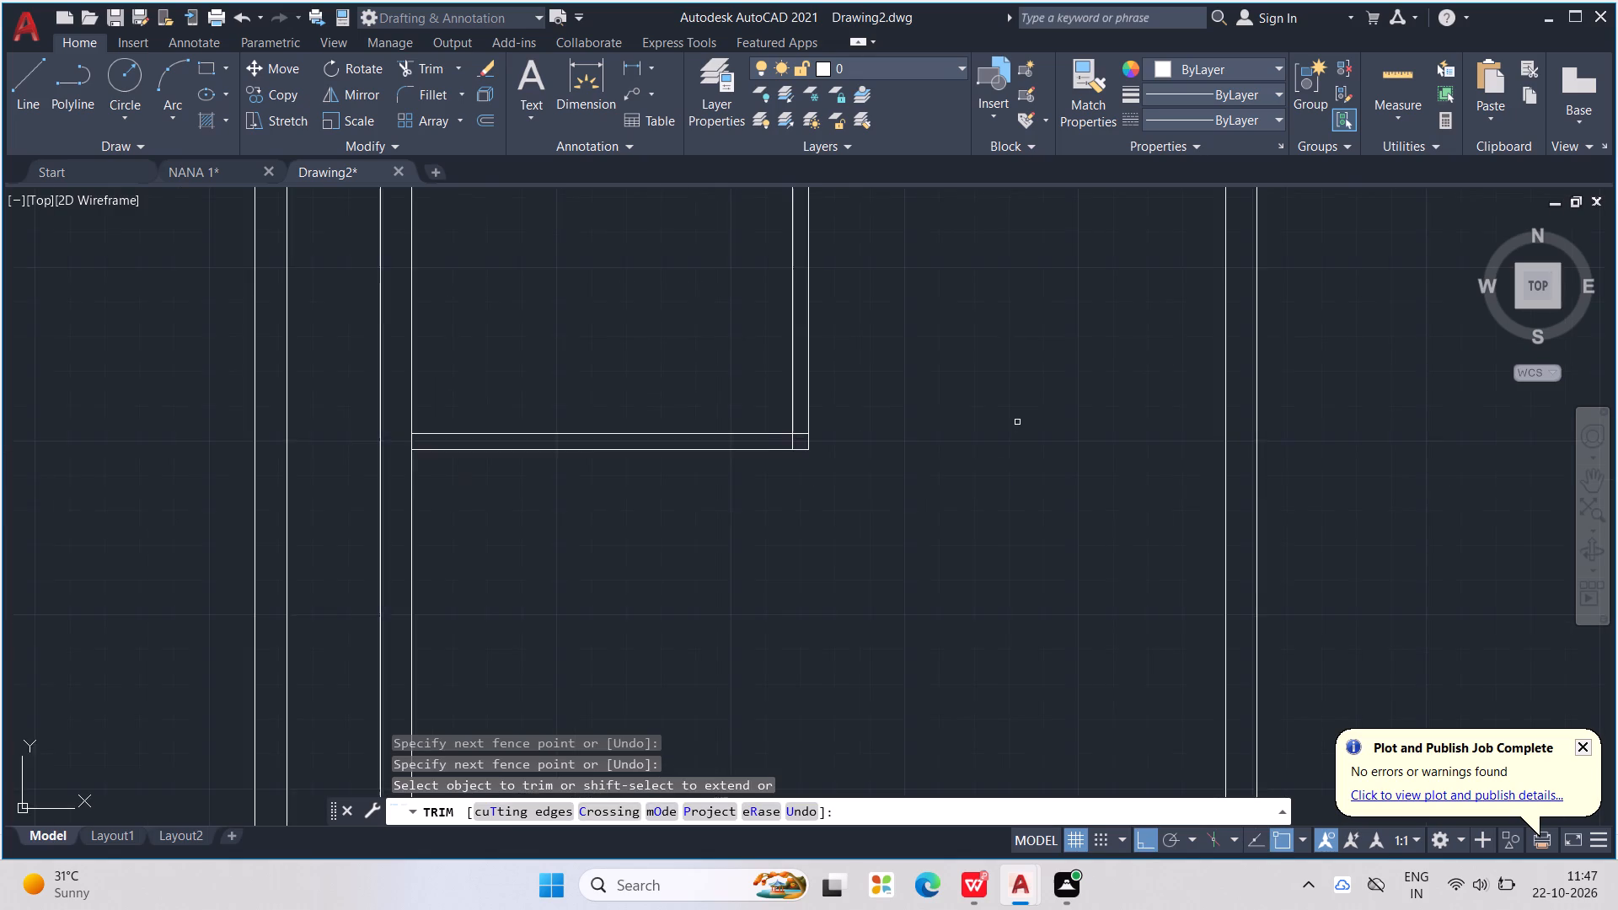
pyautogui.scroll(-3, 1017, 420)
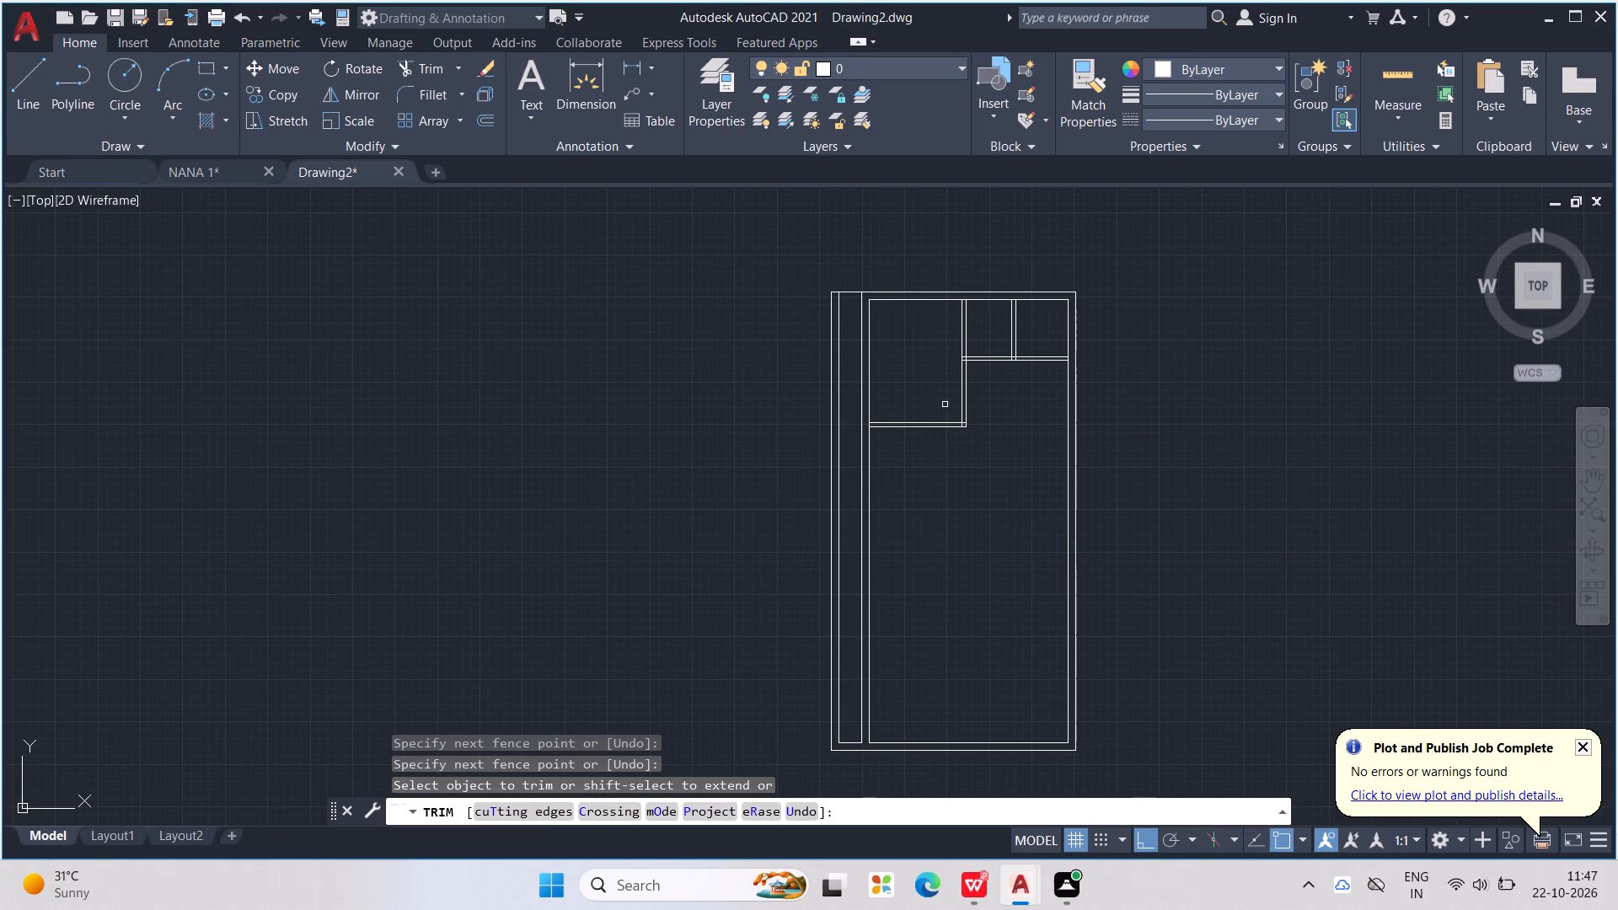
# Undo the recent trims, including those of the vertical wall pairs below the lower horizontal wall.
pyautogui.hotkey('ctrl', 'z')
pyautogui.hotkey('ctrl', 'z')
pyautogui.hotkey('ctrl', 'z')
# Trim the second vertical wall pair below the upper horizontal wall and the lower horizontal wall pair right of the first vertical wall.
pyautogui.click(1037, 531)
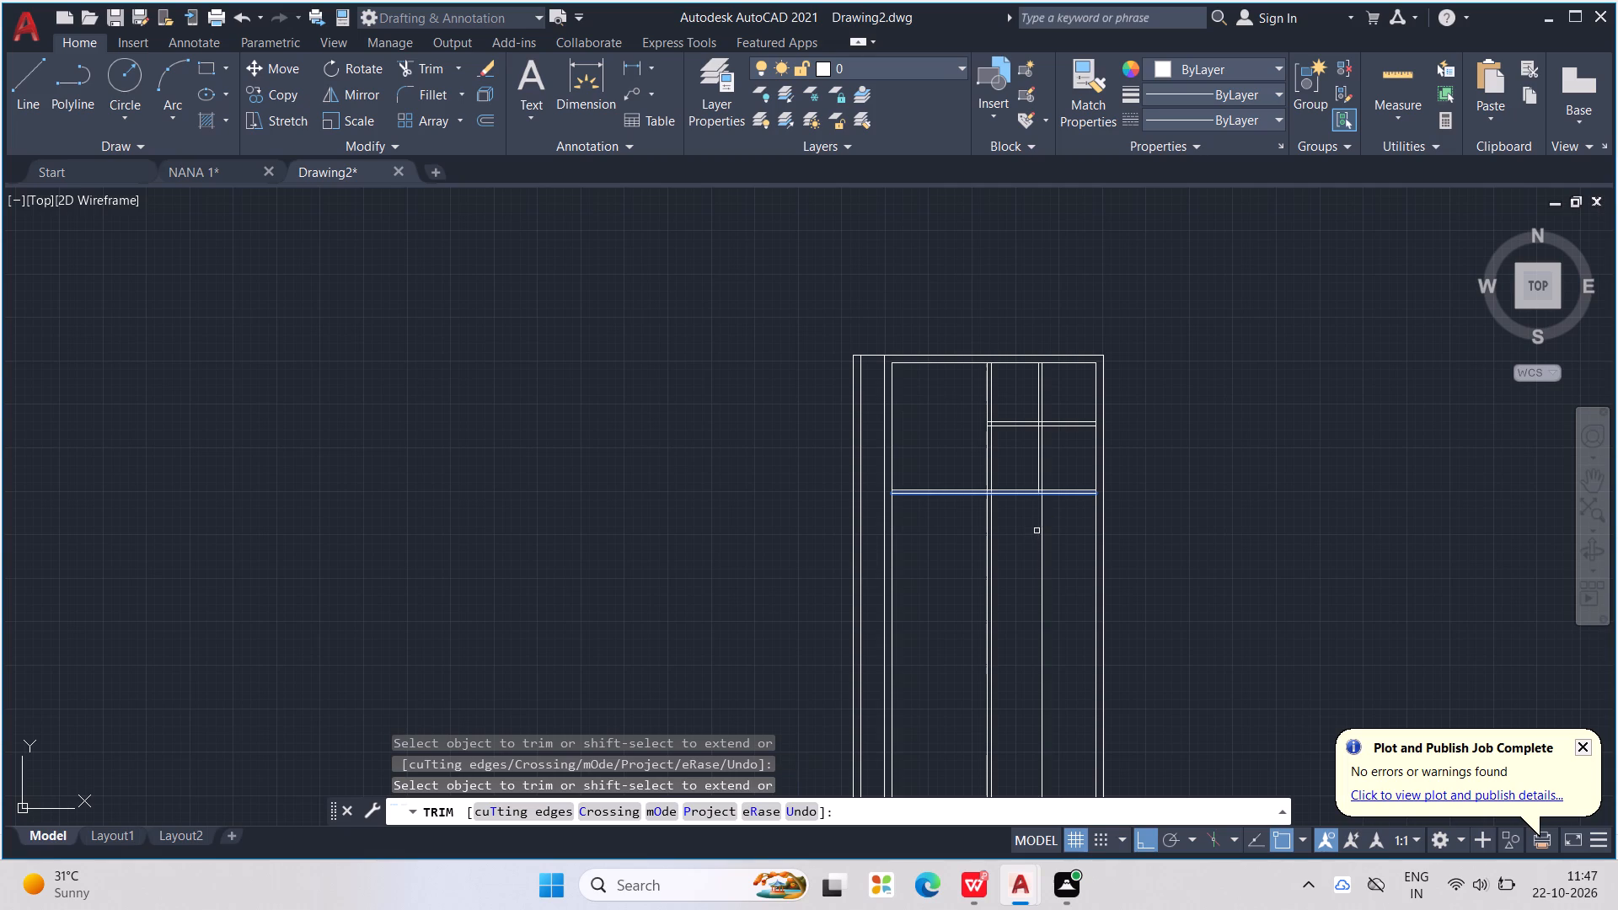
pyautogui.moveTo(1037, 504); pyautogui.dragTo(1042, 522)
pyautogui.moveTo(1050, 470); pyautogui.dragTo(1051, 480)
pyautogui.moveTo(1042, 446); pyautogui.dragTo(1039, 449)
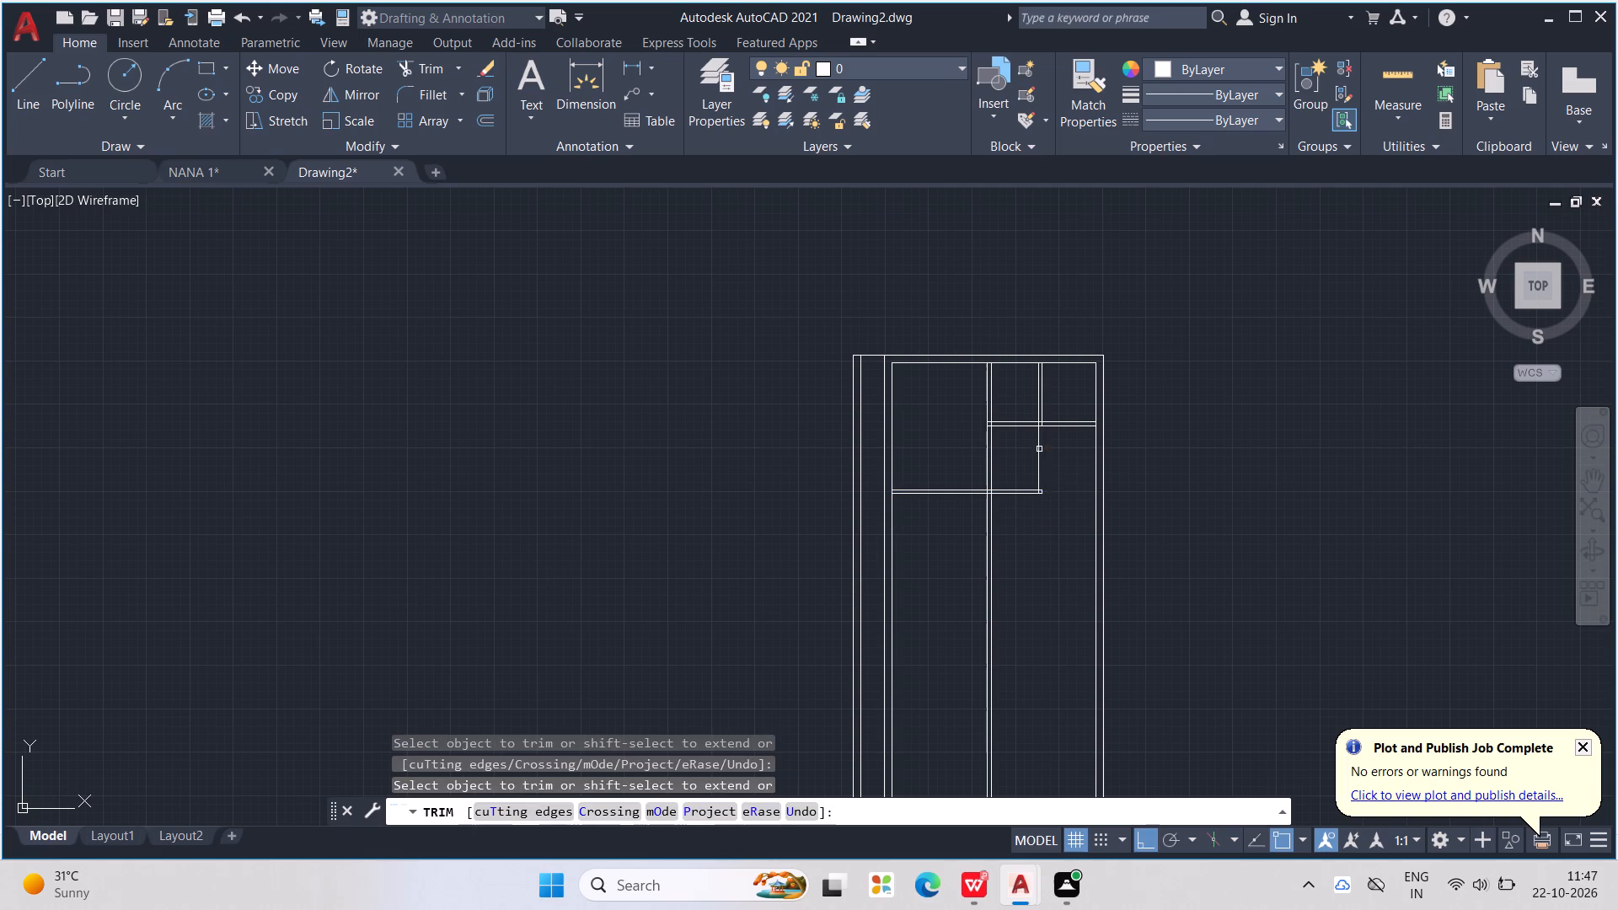
pyautogui.moveTo(1039, 449); pyautogui.dragTo(1031, 501)
pyautogui.scroll(2, 1034, 491)
pyautogui.moveTo(1042, 447); pyautogui.dragTo(1067, 474)
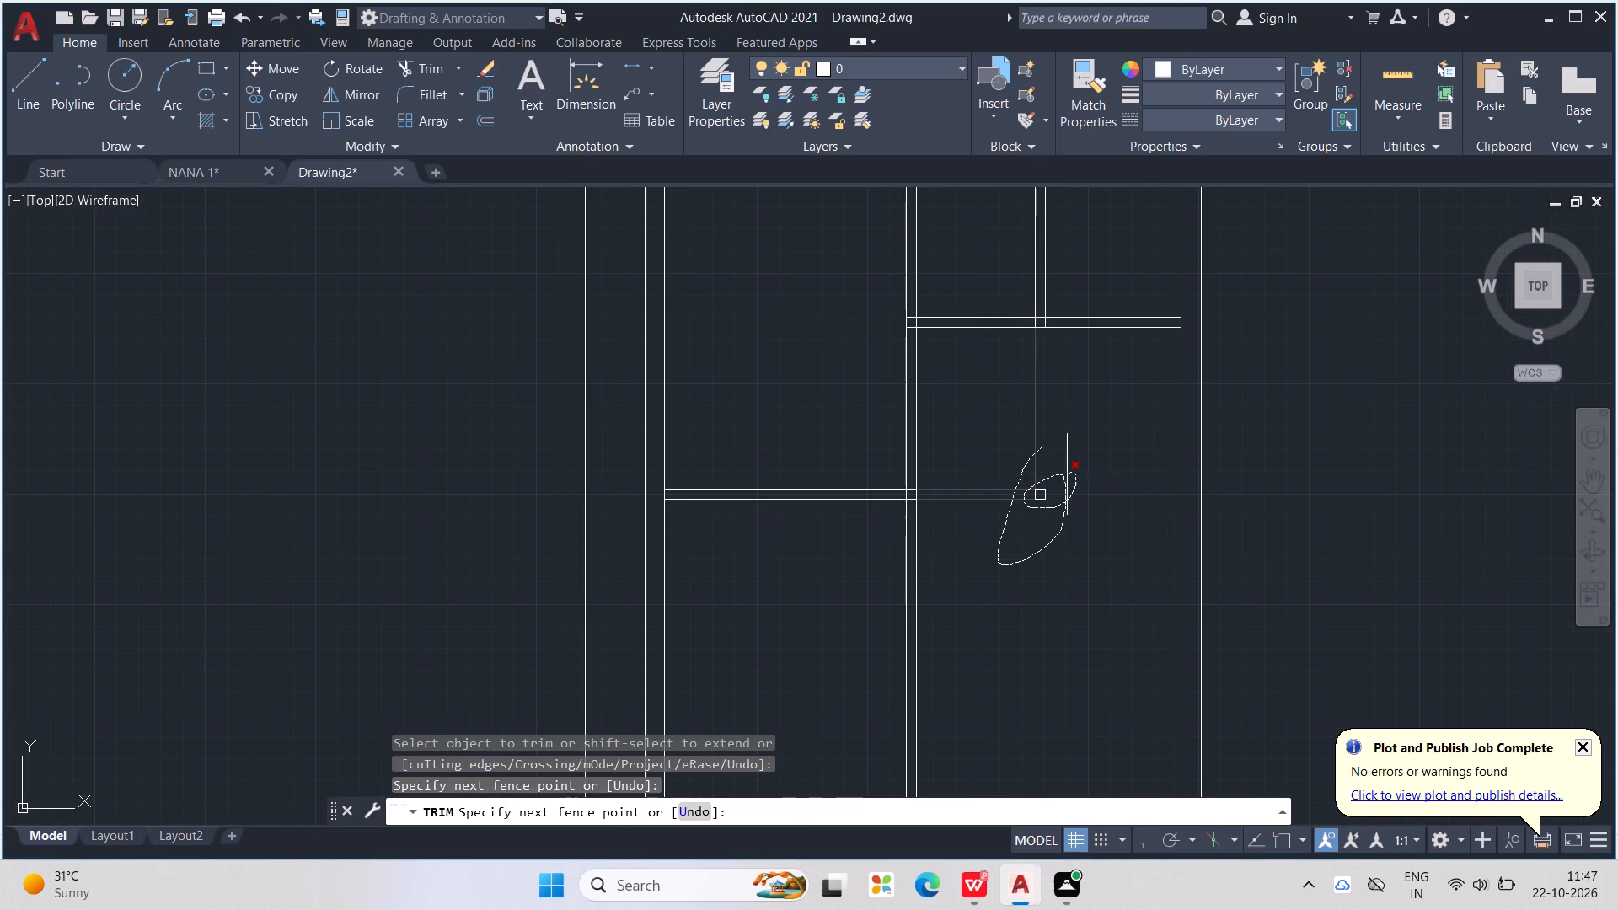
pyautogui.moveTo(1067, 474); pyautogui.dragTo(1047, 499)
pyautogui.moveTo(1047, 497); pyautogui.dragTo(1039, 517)
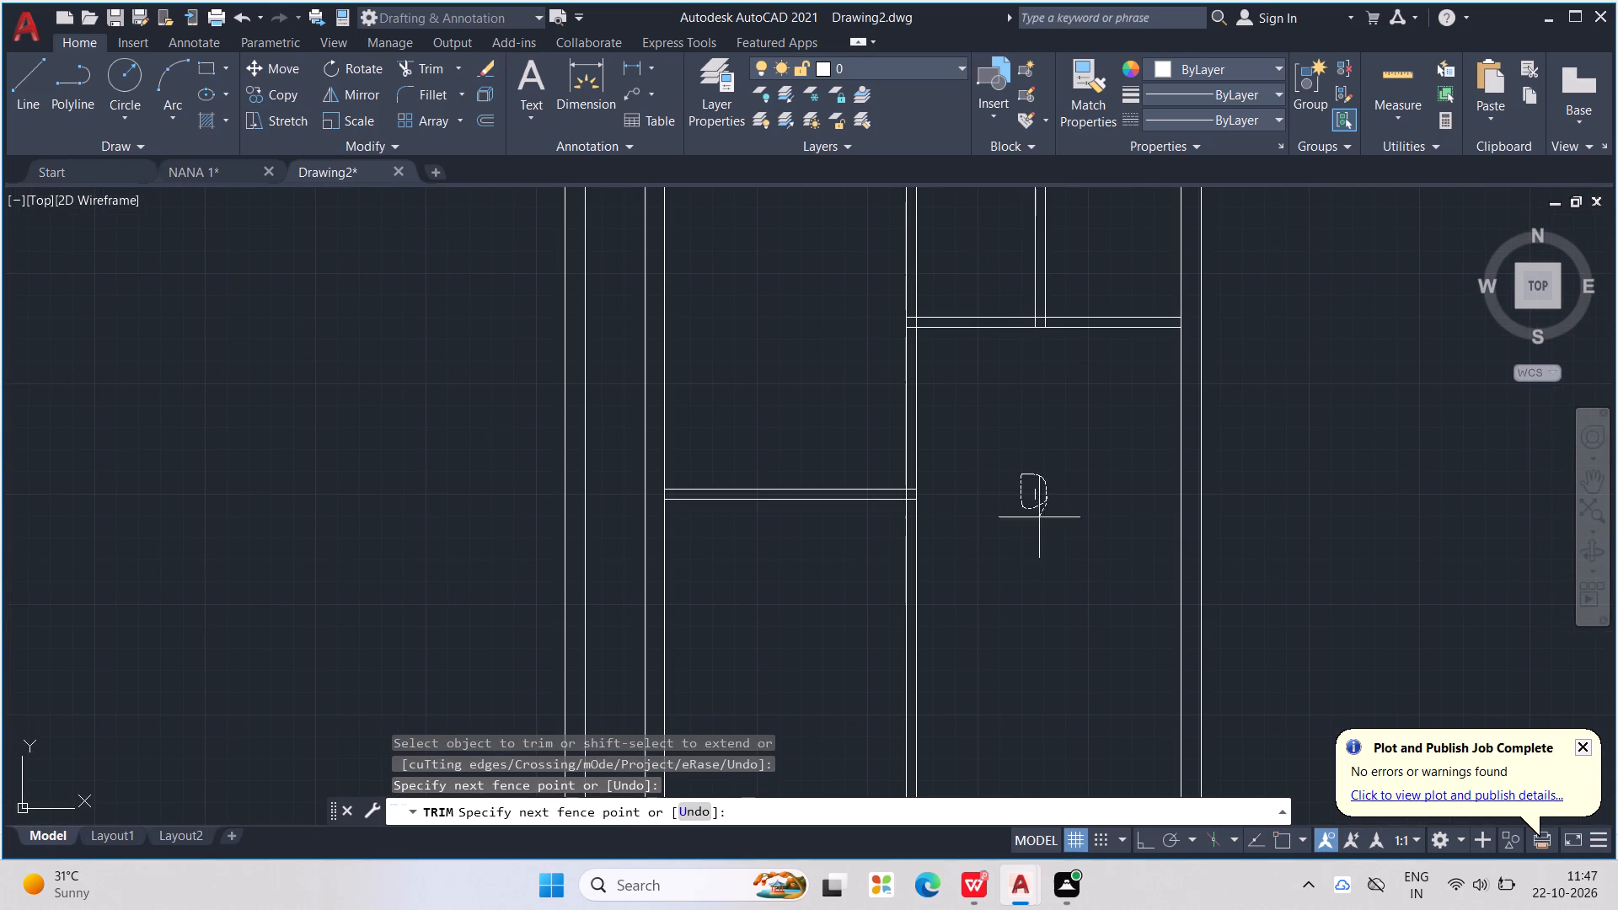
pyautogui.moveTo(1039, 517); pyautogui.dragTo(1041, 510)
pyautogui.moveTo(1021, 503); pyautogui.dragTo(1015, 526)
# Trim away the stray line fragment left in the open area right of the first vertical wall.
pyautogui.moveTo(1038, 463); pyautogui.dragTo(999, 588, button='middle')
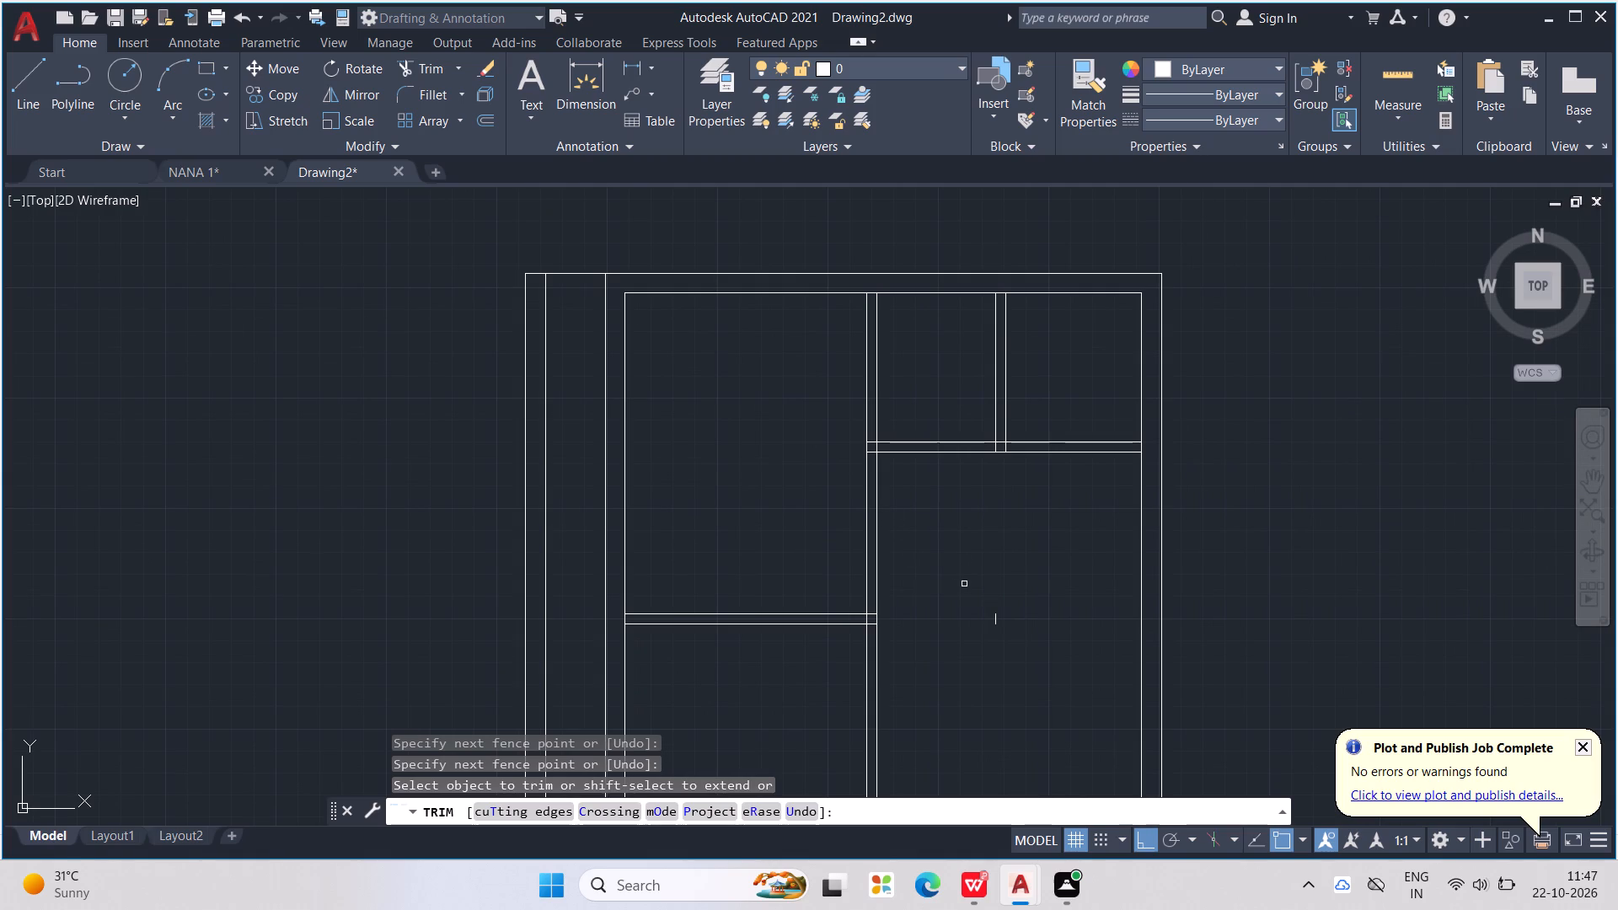
pyautogui.moveTo(961, 565); pyautogui.dragTo(1035, 403, button='middle')
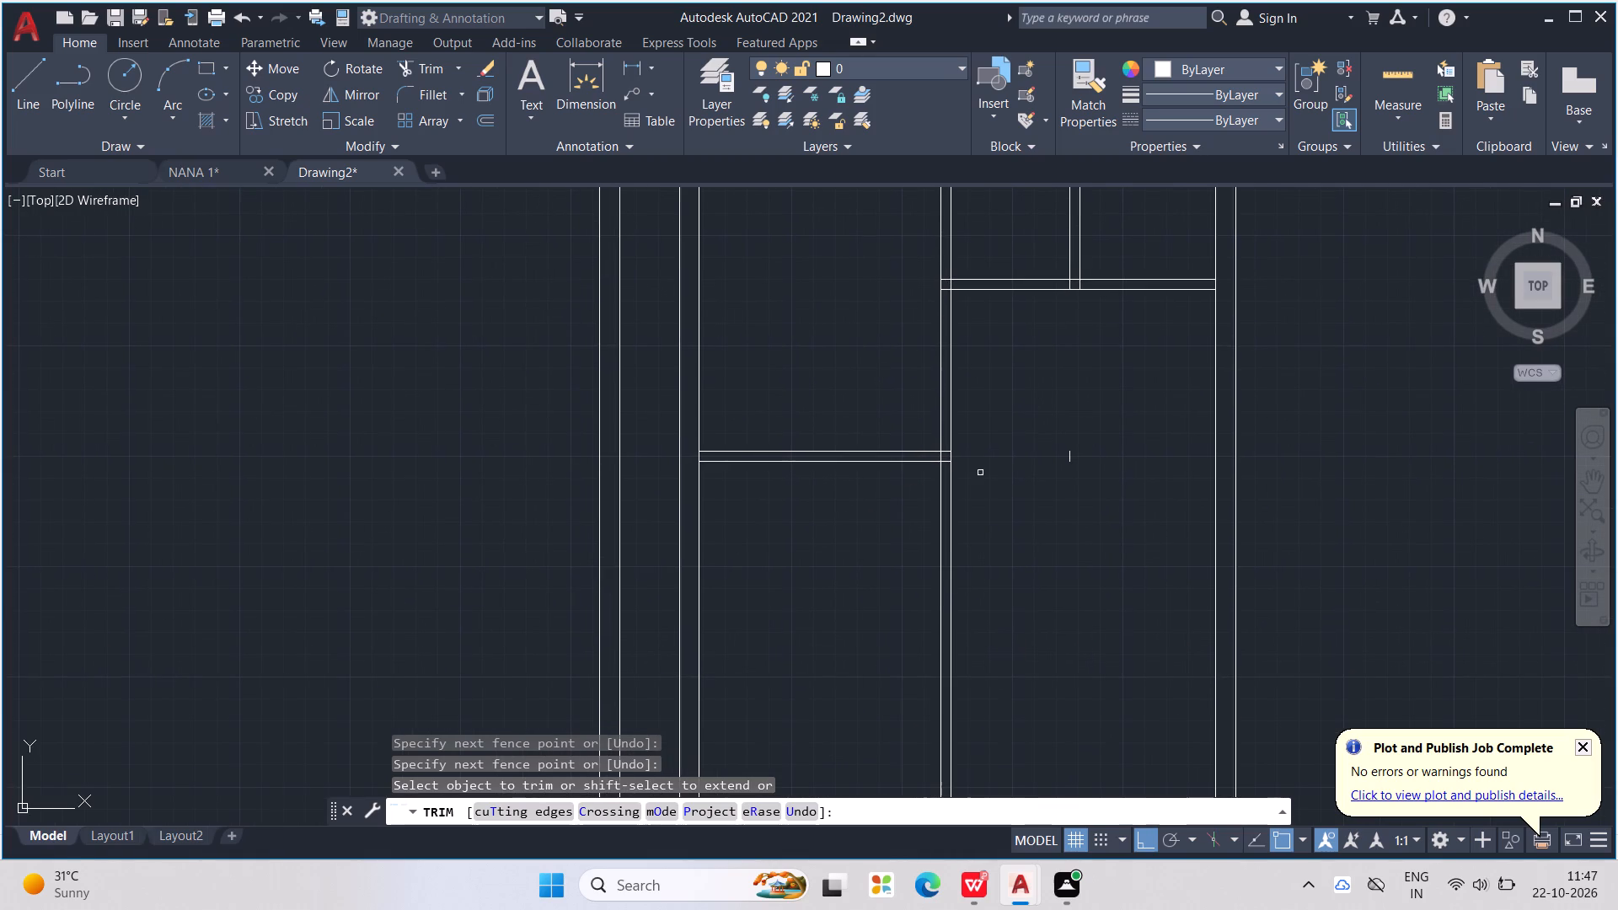
pyautogui.moveTo(1057, 459); pyautogui.dragTo(1096, 452)
pyautogui.scroll(-2, 1097, 452)
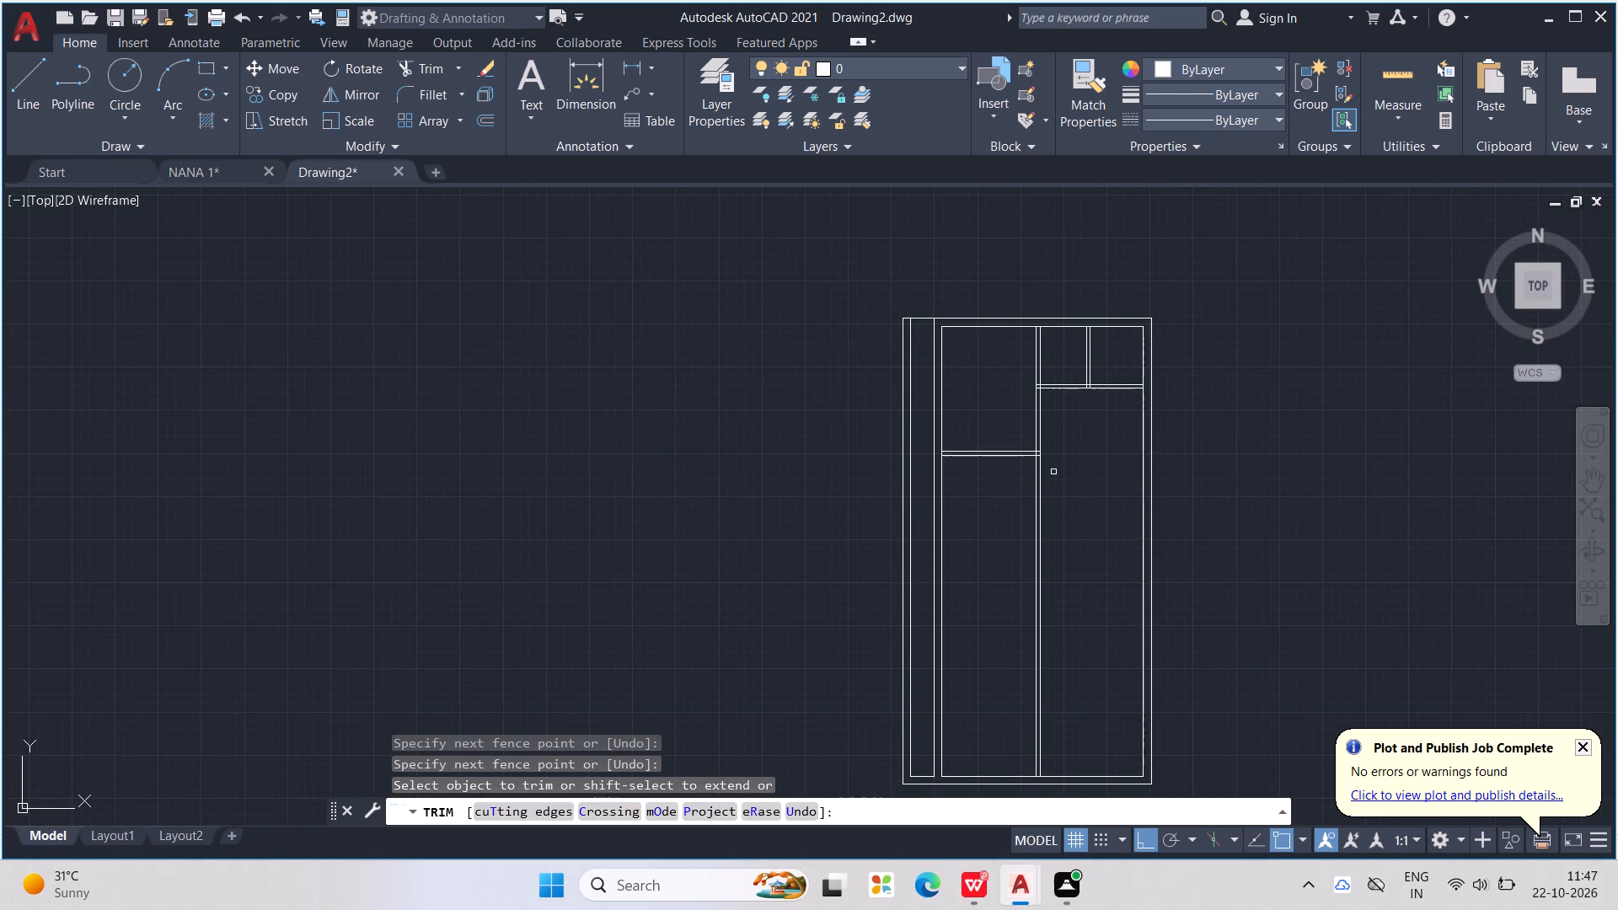
pyautogui.moveTo(1052, 488); pyautogui.dragTo(1037, 371, button='middle')
pyautogui.scroll(-1, 1037, 367)
pyautogui.press('Escape')
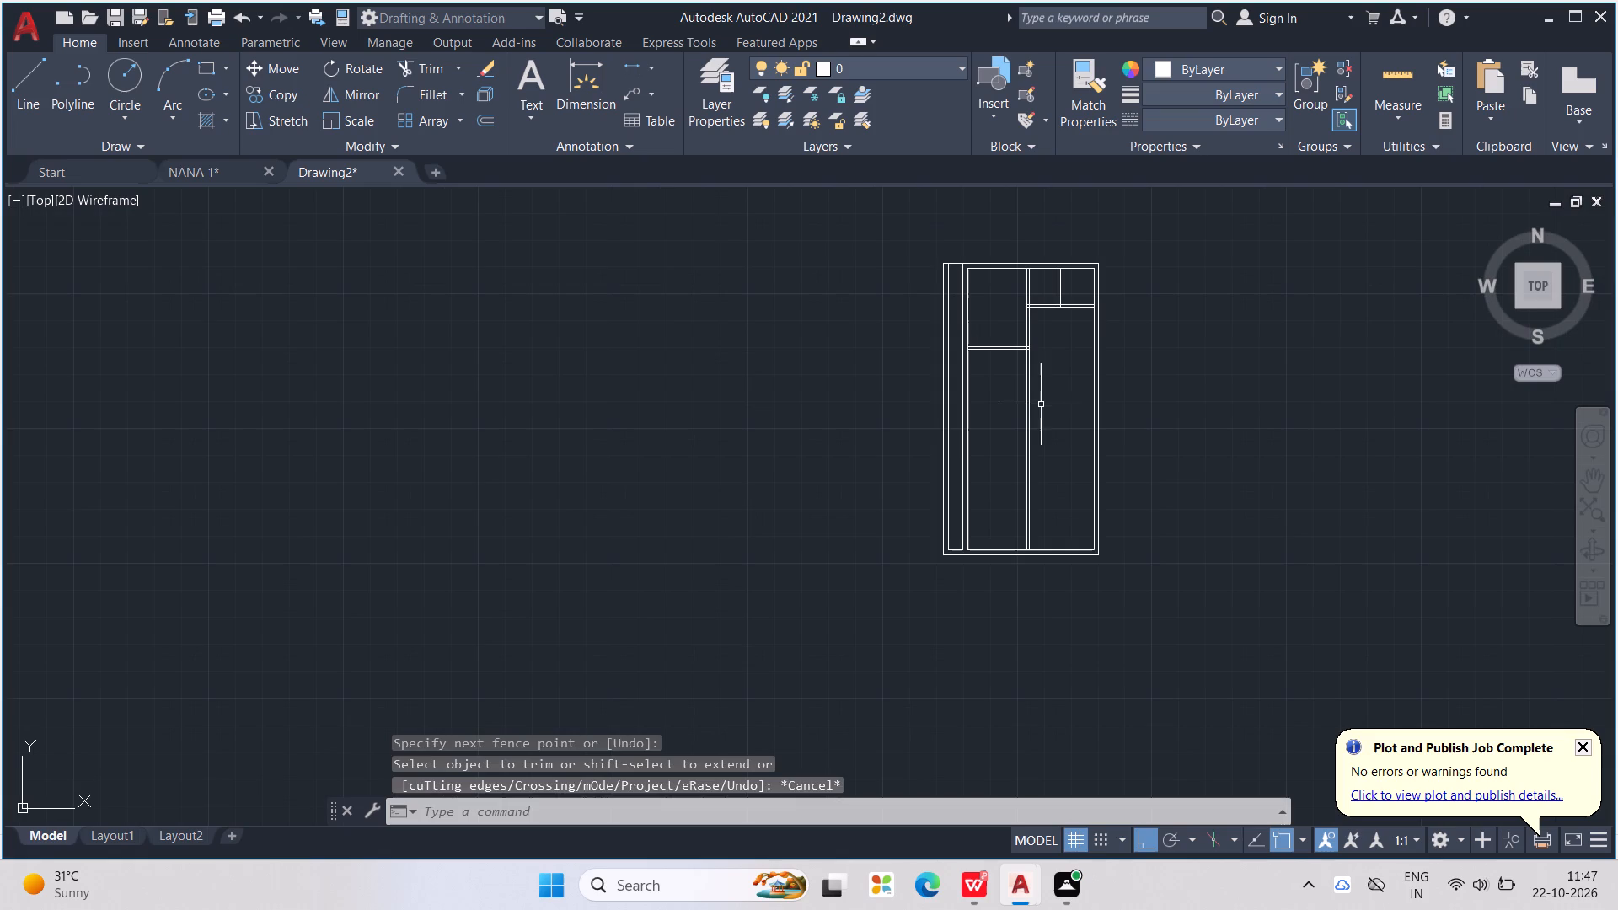
pyautogui.press('Escape')
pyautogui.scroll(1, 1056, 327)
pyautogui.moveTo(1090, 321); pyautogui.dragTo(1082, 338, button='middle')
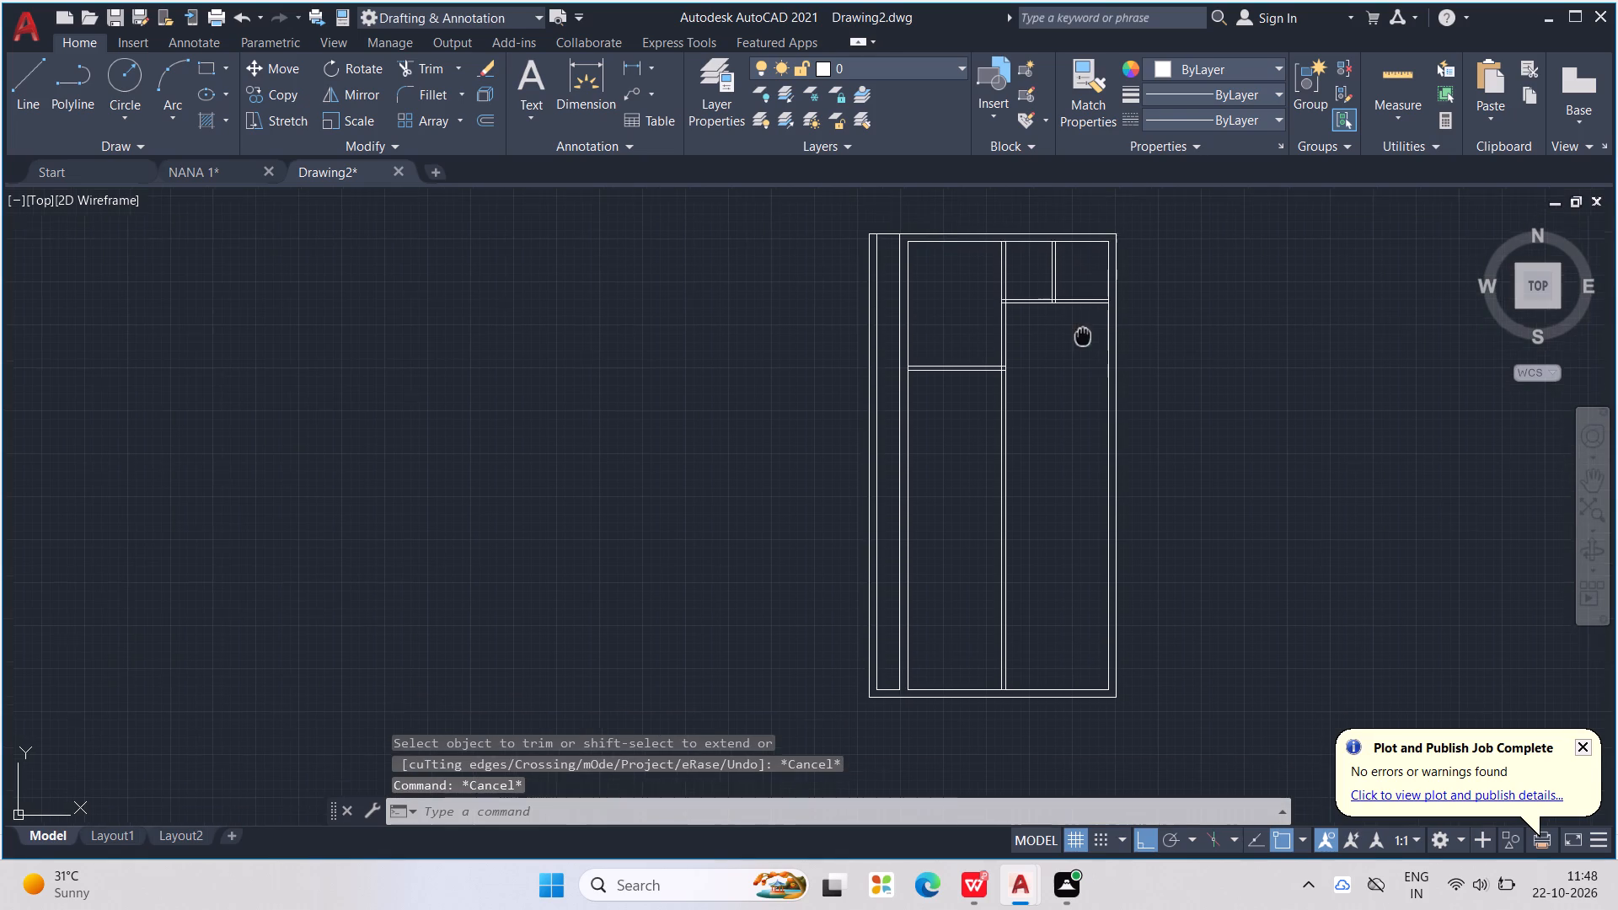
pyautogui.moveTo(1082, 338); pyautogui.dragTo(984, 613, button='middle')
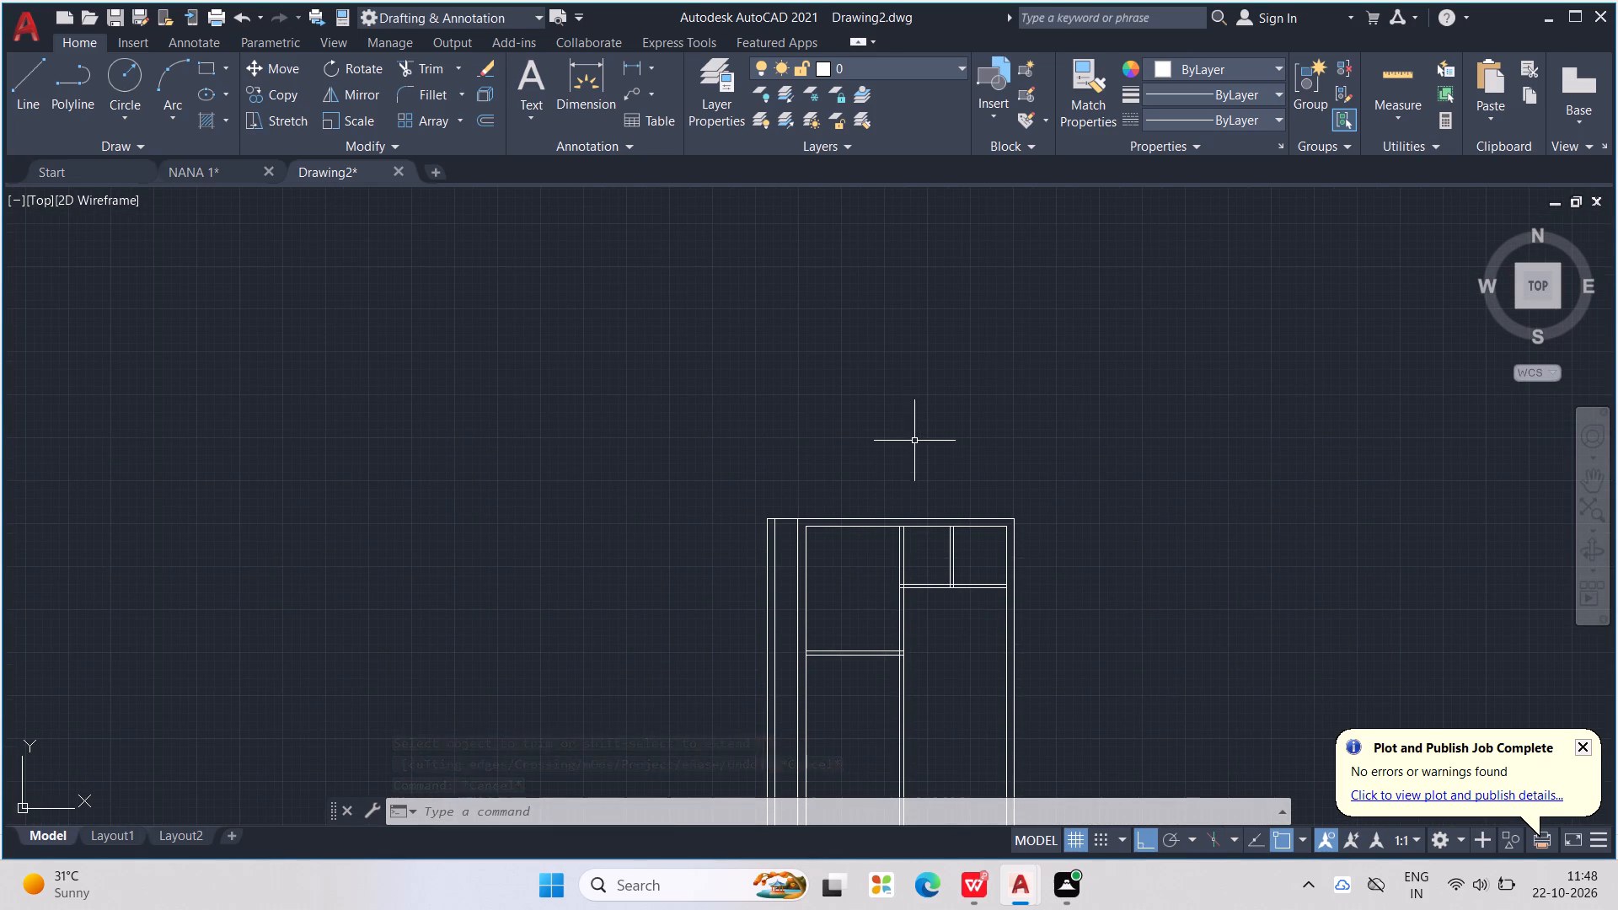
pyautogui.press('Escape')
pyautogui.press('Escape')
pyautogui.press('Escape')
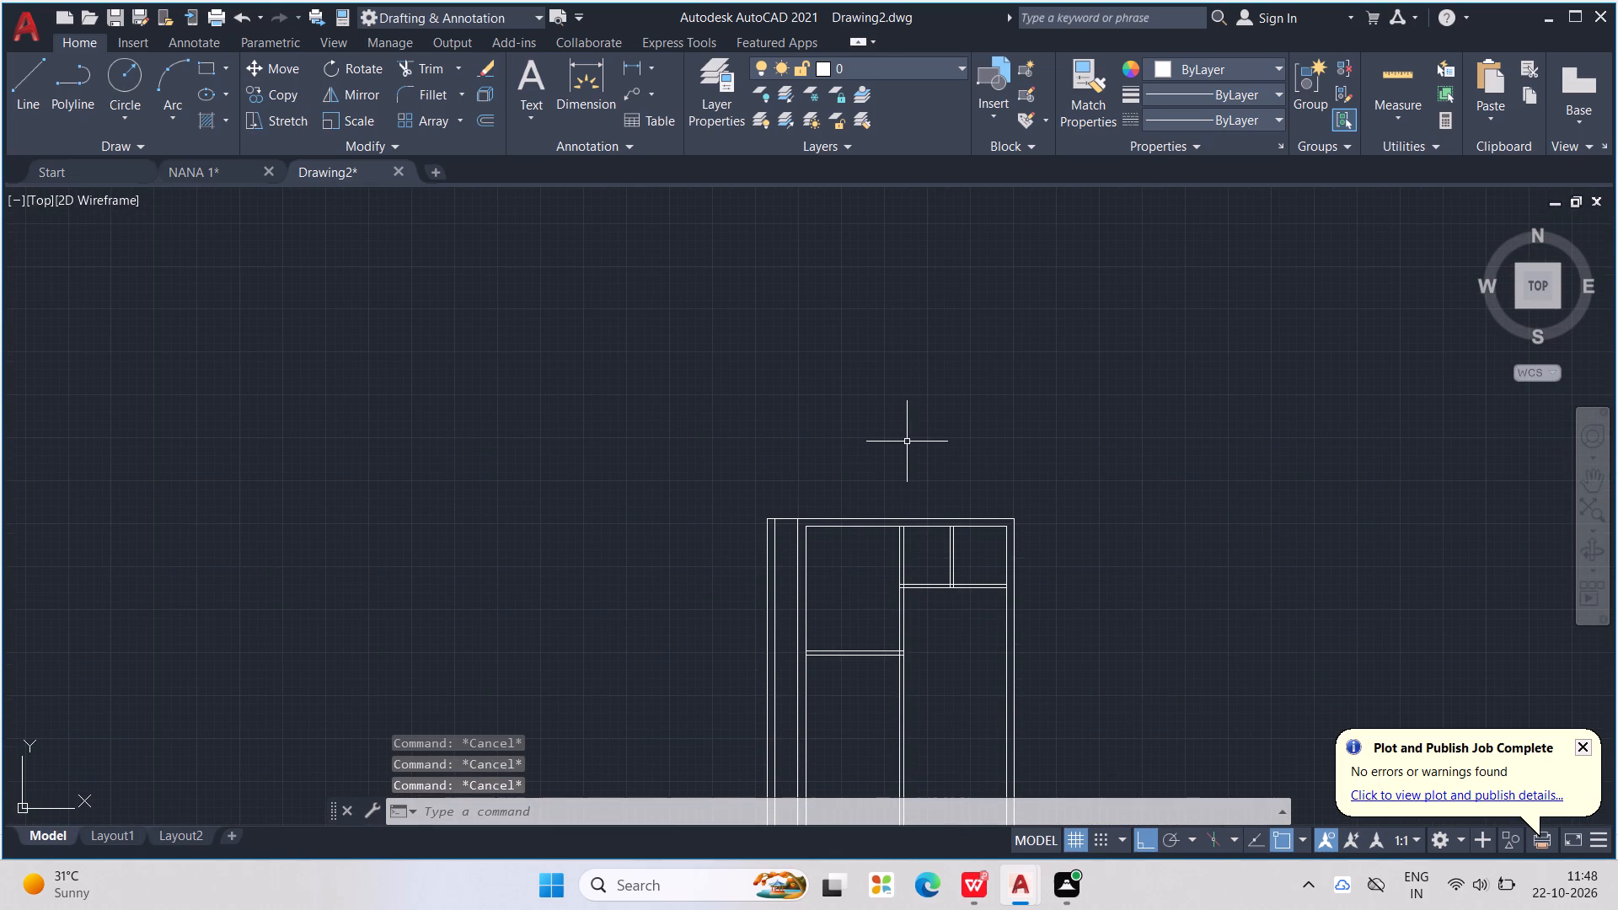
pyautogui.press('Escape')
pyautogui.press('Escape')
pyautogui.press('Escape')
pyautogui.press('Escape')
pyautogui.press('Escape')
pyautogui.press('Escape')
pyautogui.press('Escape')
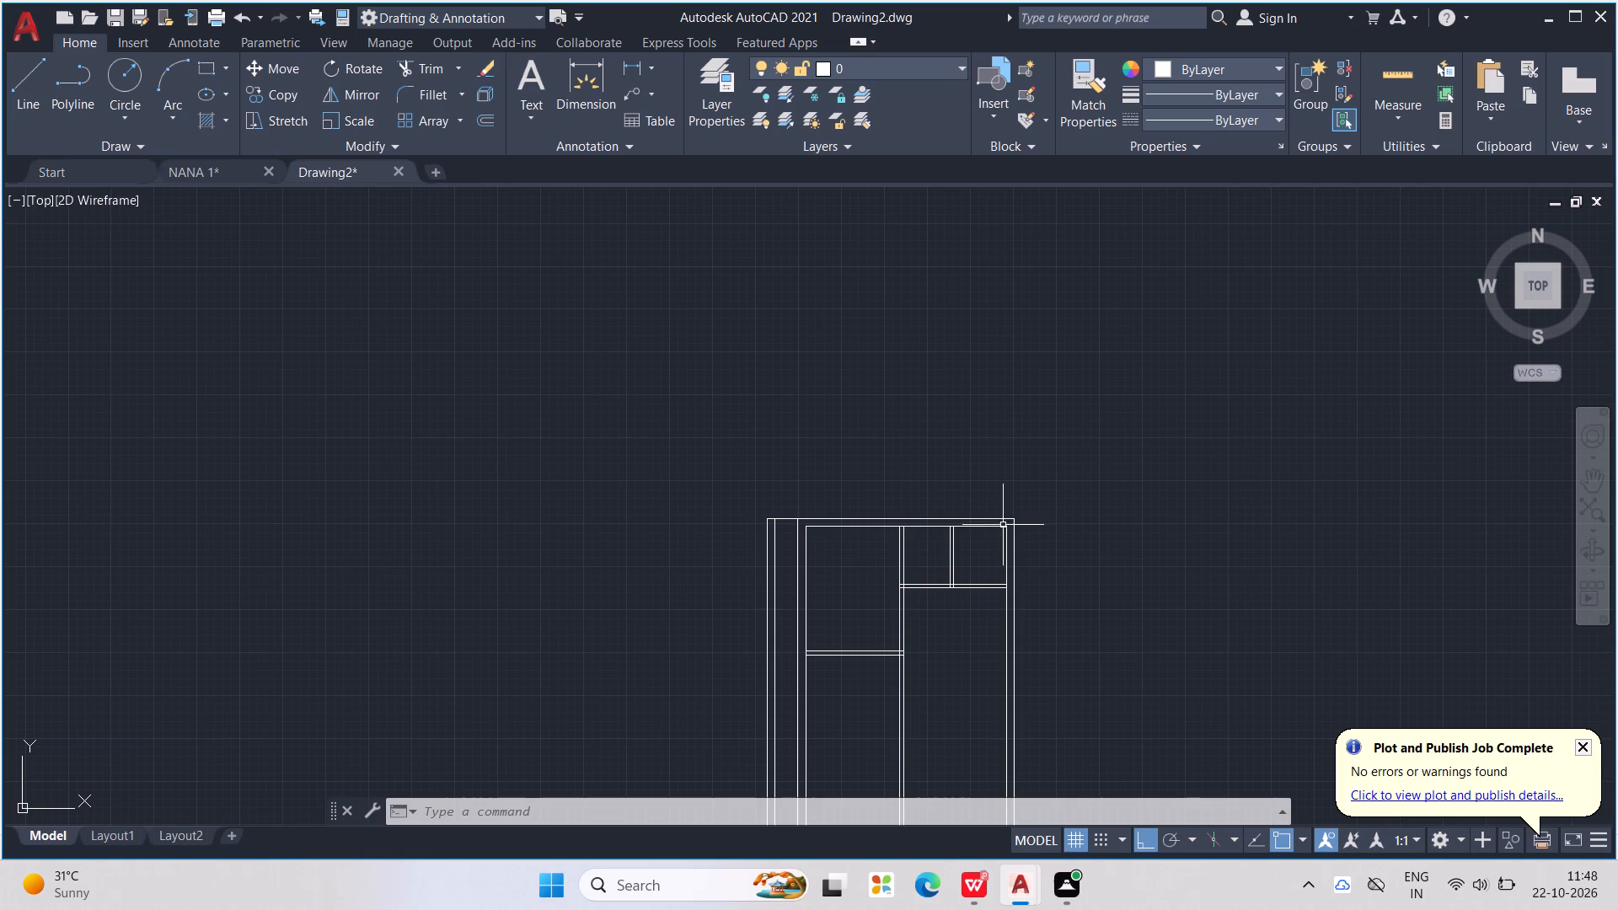
# Offset the bottom line of the lower horizontal wall 5' downward.
pyautogui.moveTo(1032, 573); pyautogui.dragTo(1047, 535, button='middle')
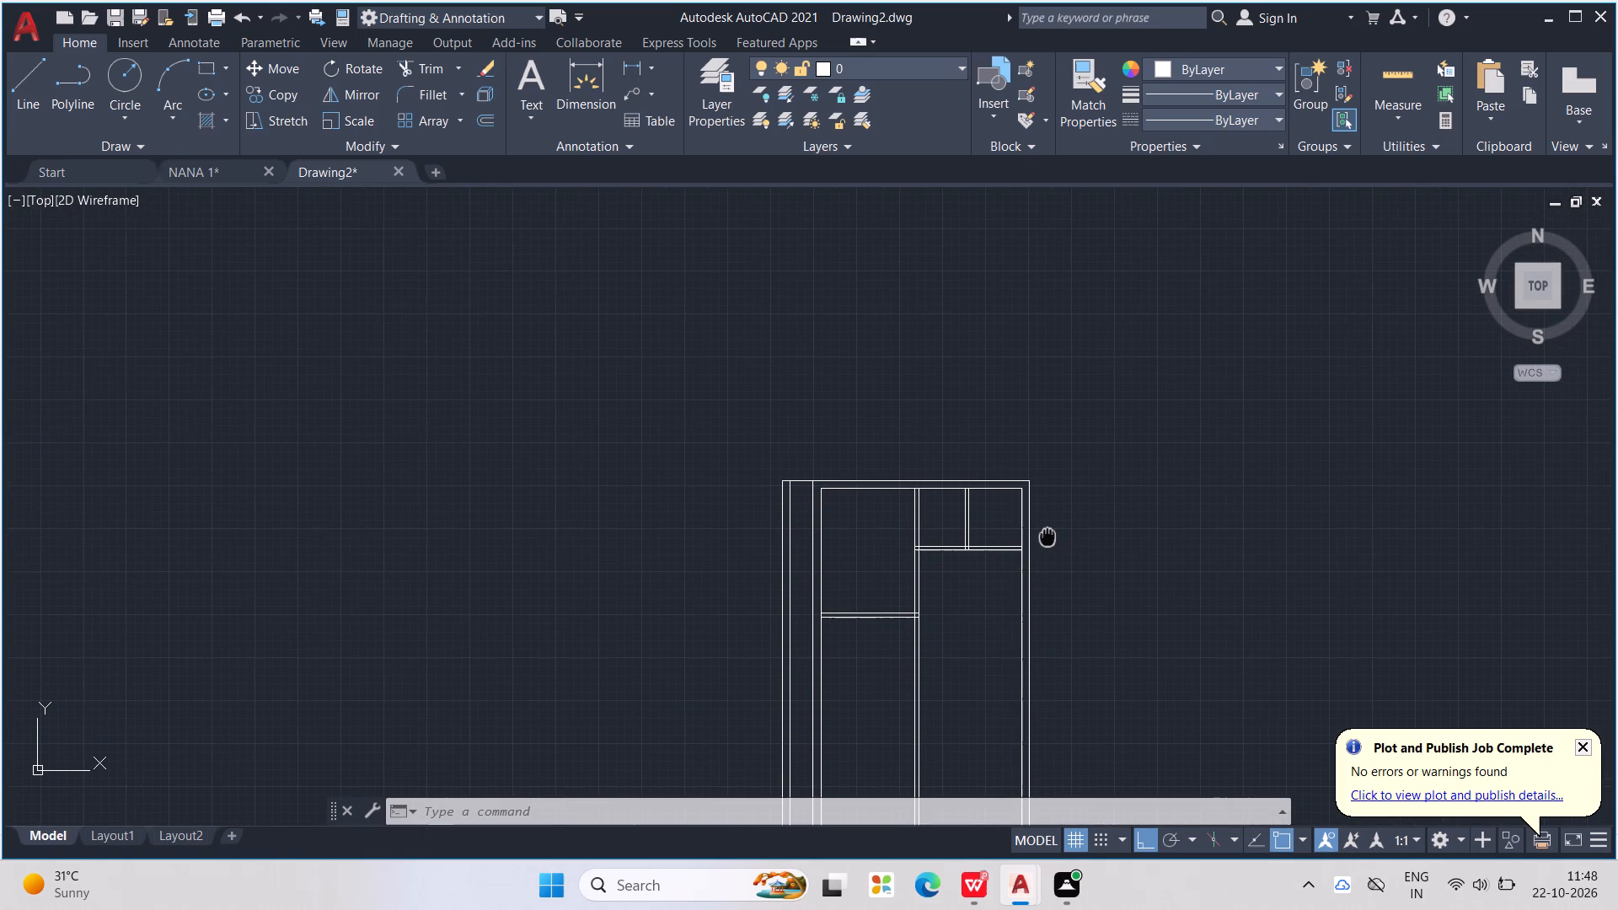
pyautogui.moveTo(1047, 535); pyautogui.dragTo(1032, 477, button='middle')
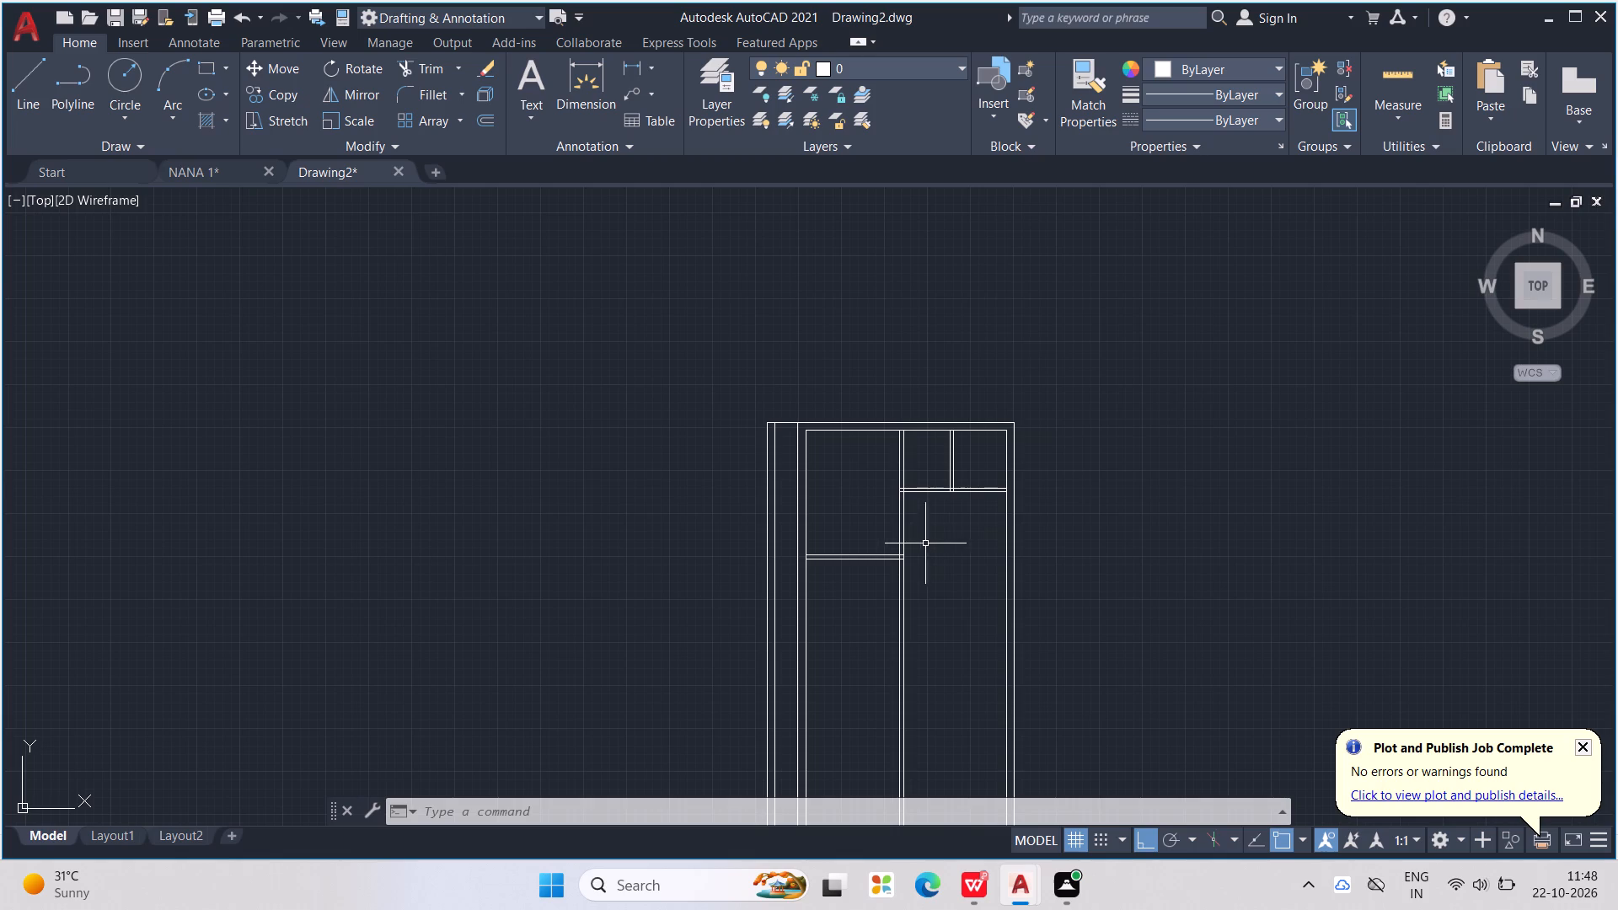
pyautogui.scroll(1, 919, 544)
pyautogui.moveTo(869, 589); pyautogui.dragTo(874, 561, button='middle')
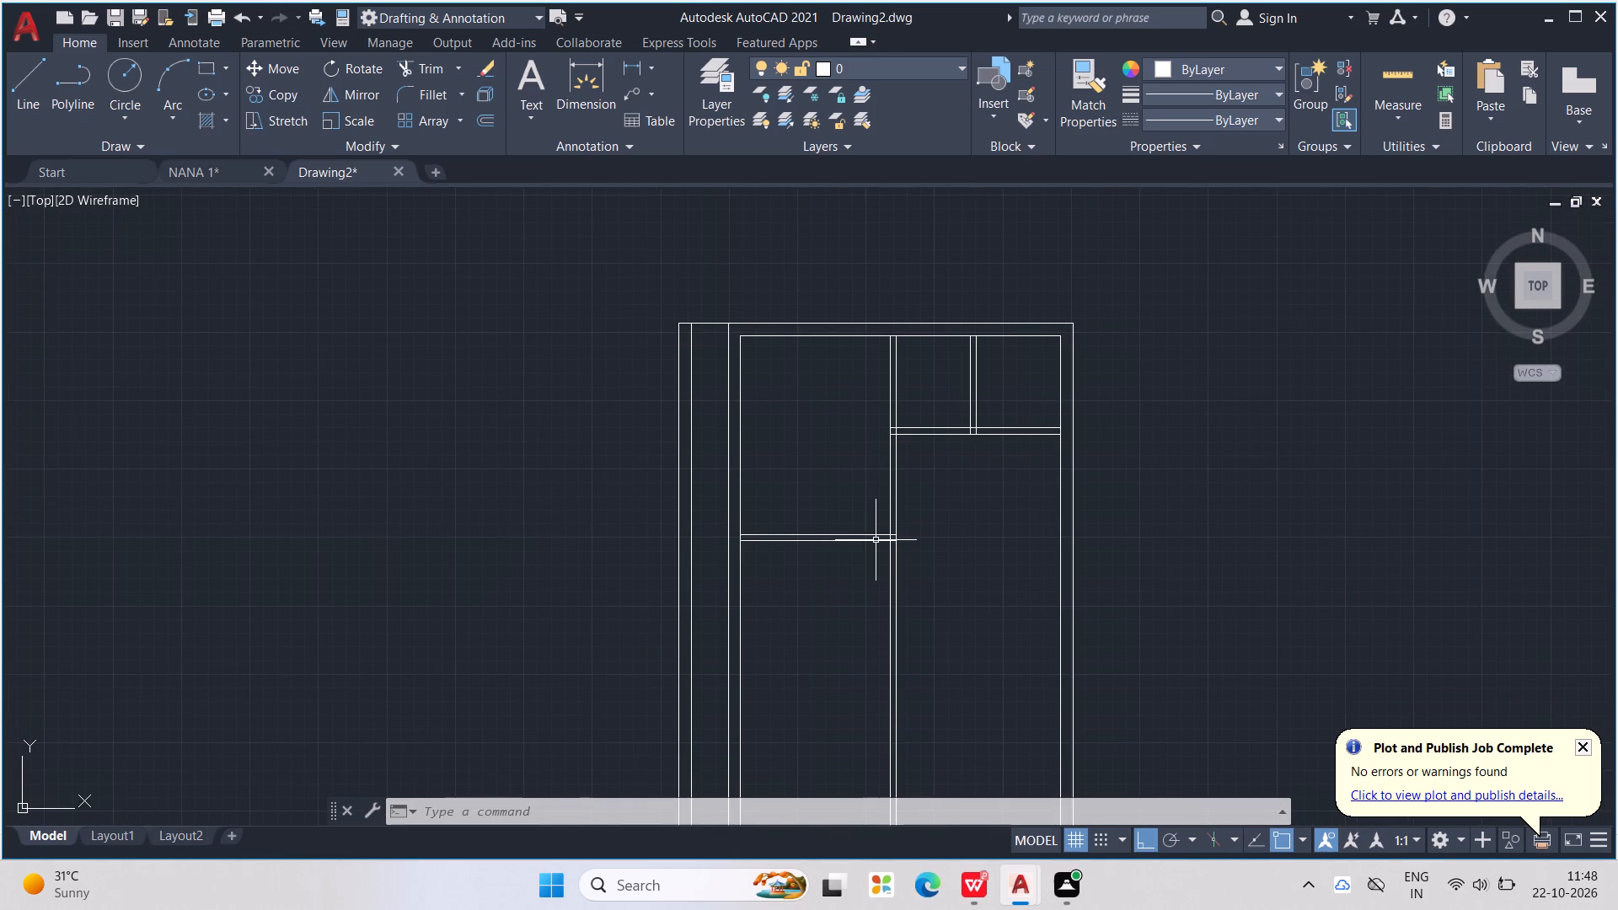
pyautogui.press('Escape')
pyautogui.press('Escape')
pyautogui.write('OFF')
pyautogui.press('Return')
pyautogui.write("5'")
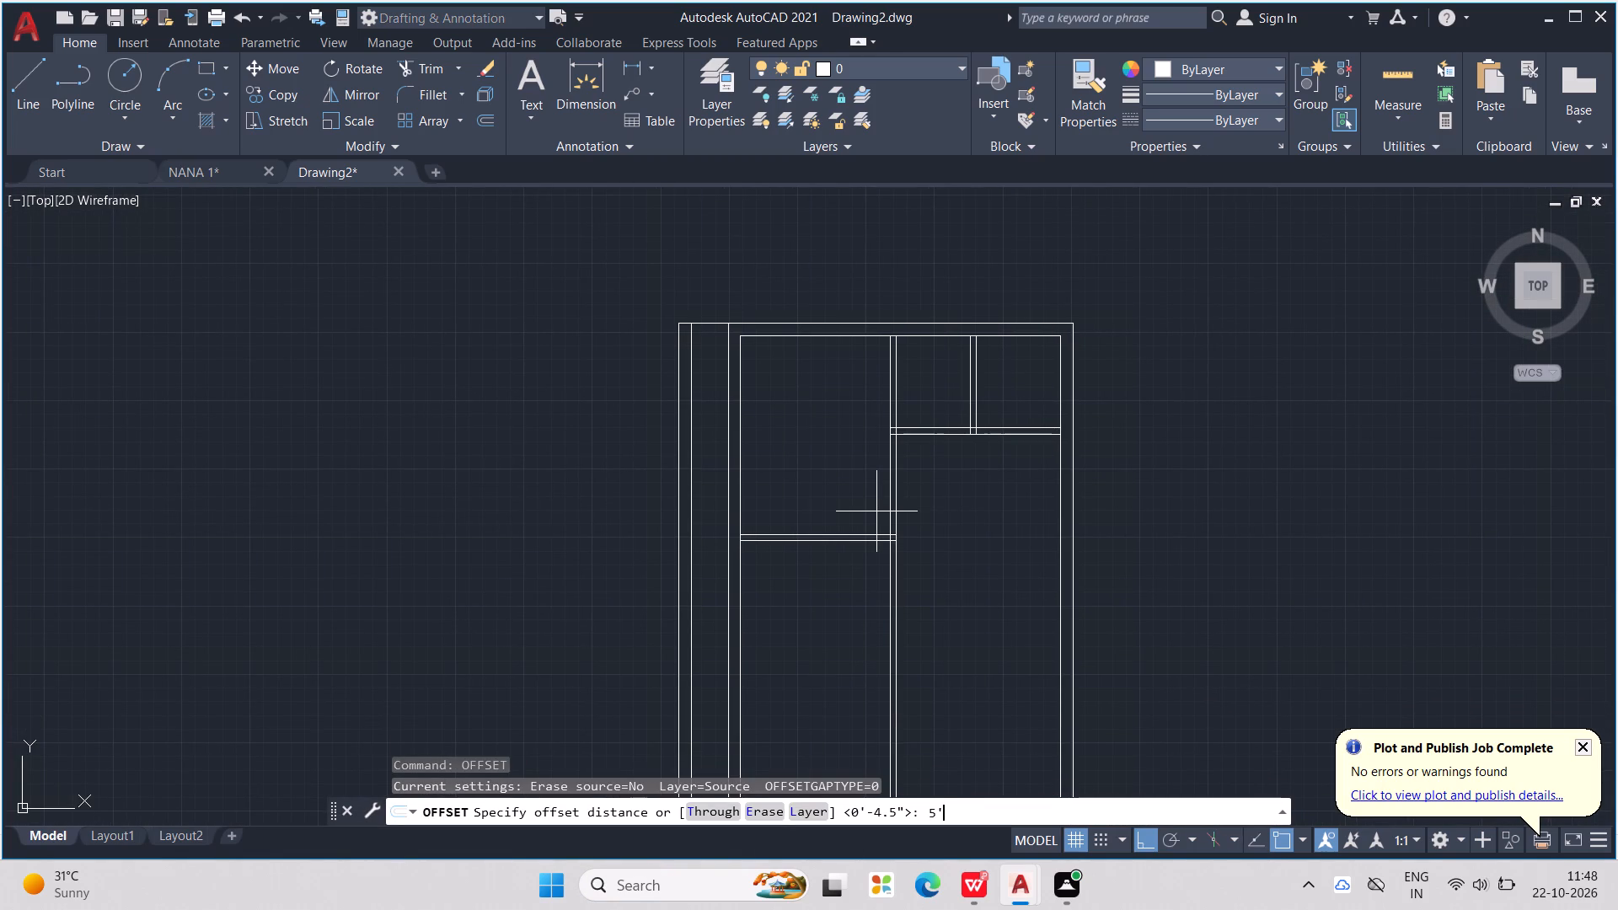
pyautogui.press('Return')
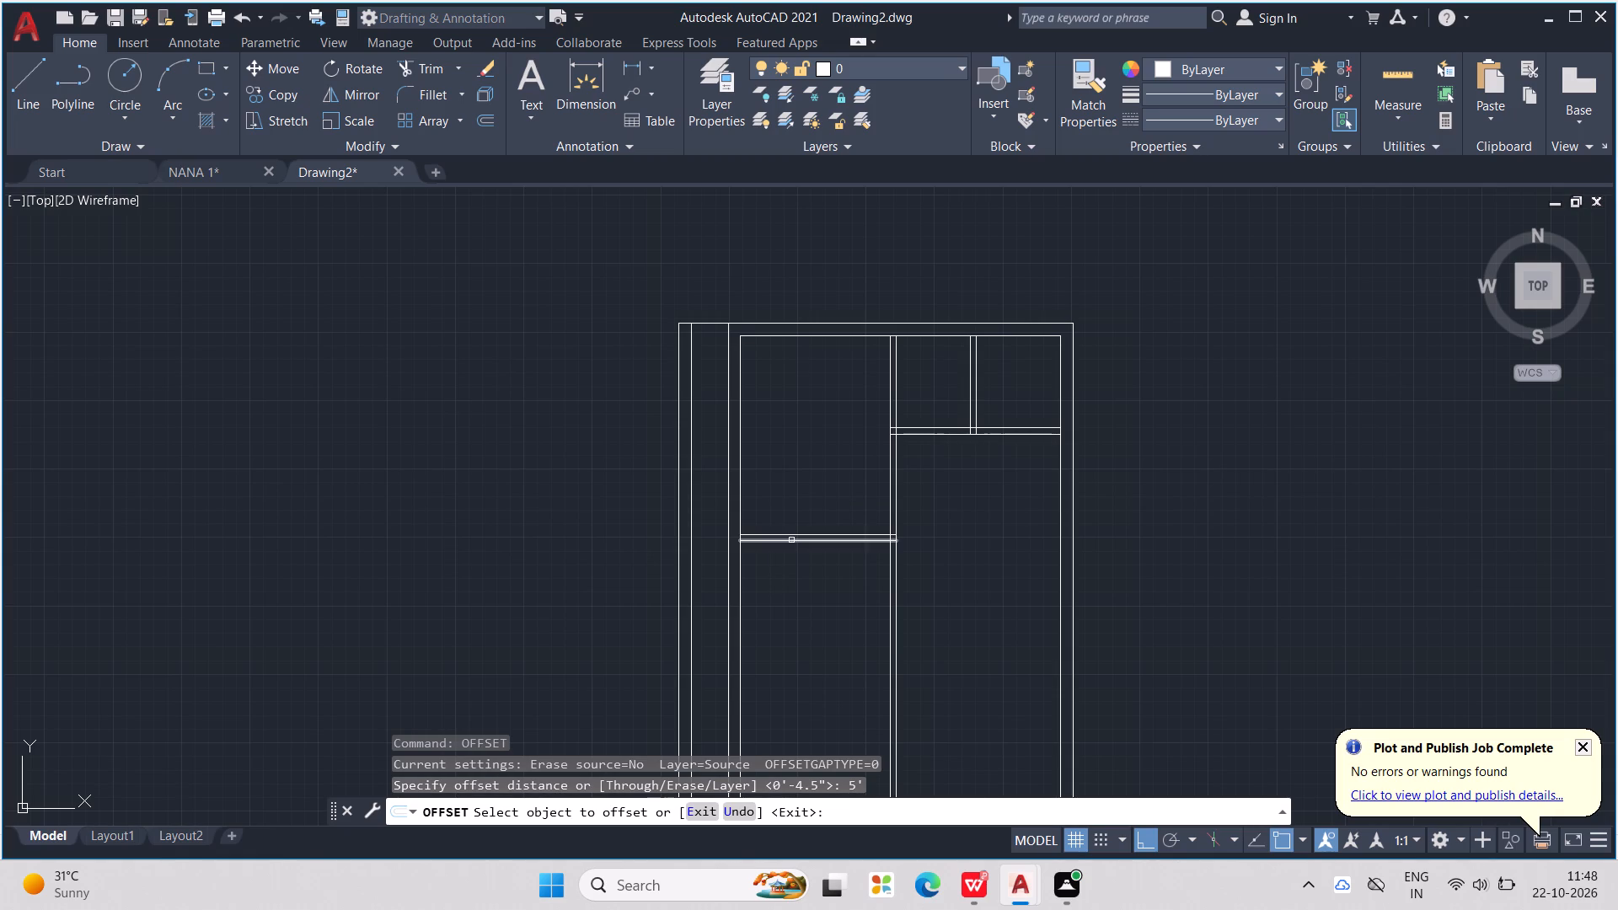
pyautogui.click(791, 542)
pyautogui.click(797, 674)
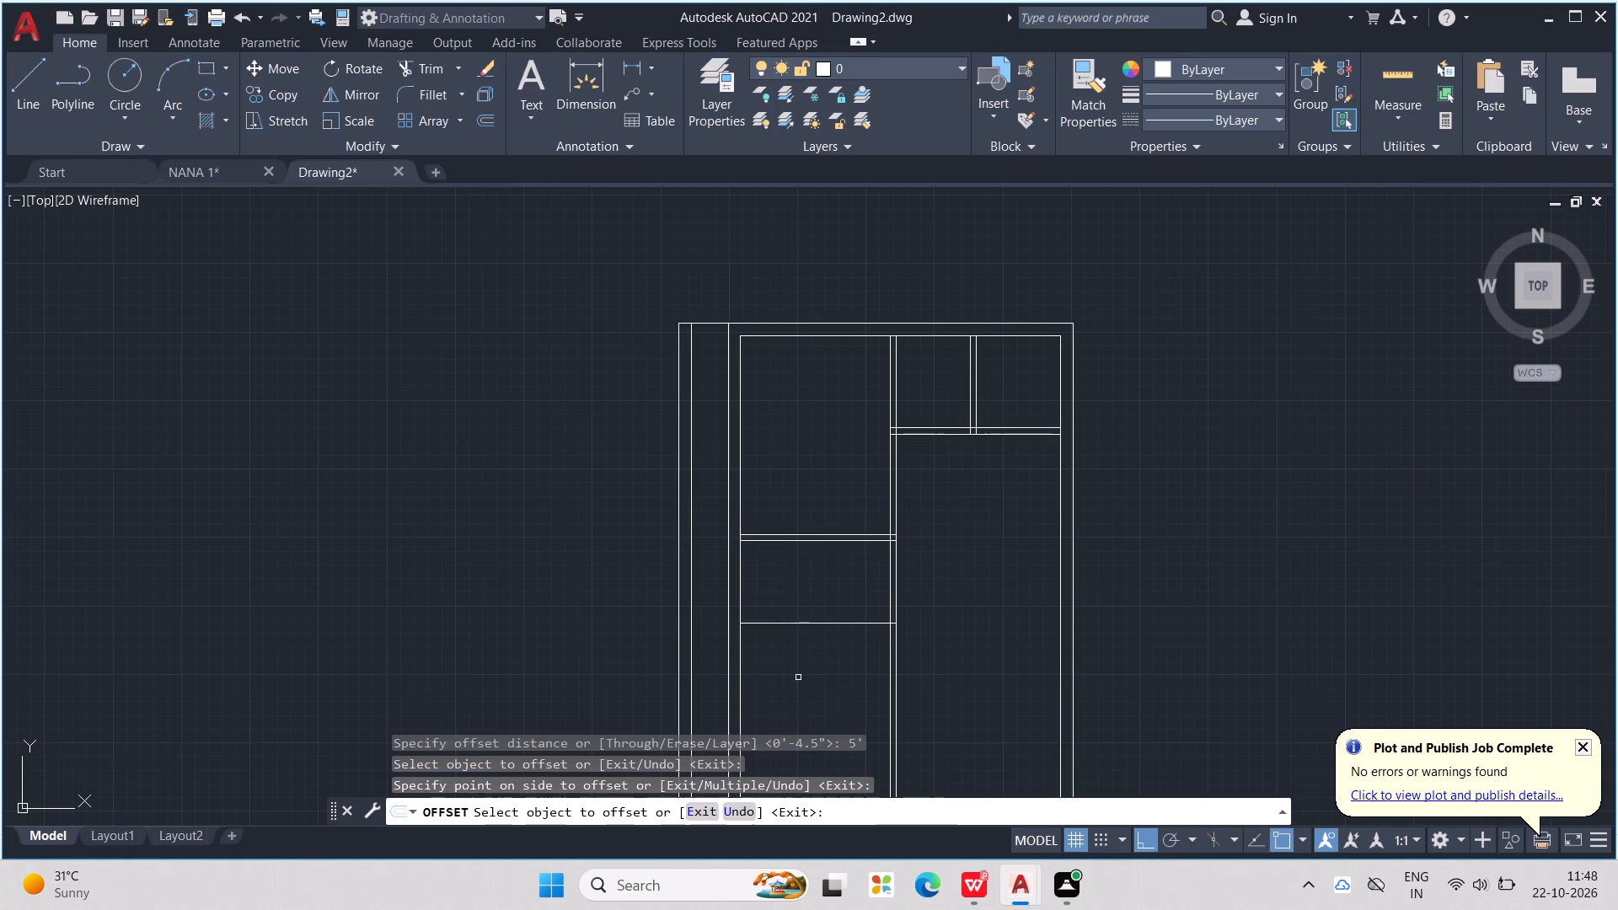
pyautogui.press('Escape')
pyautogui.press('Escape')
pyautogui.press('Escape')
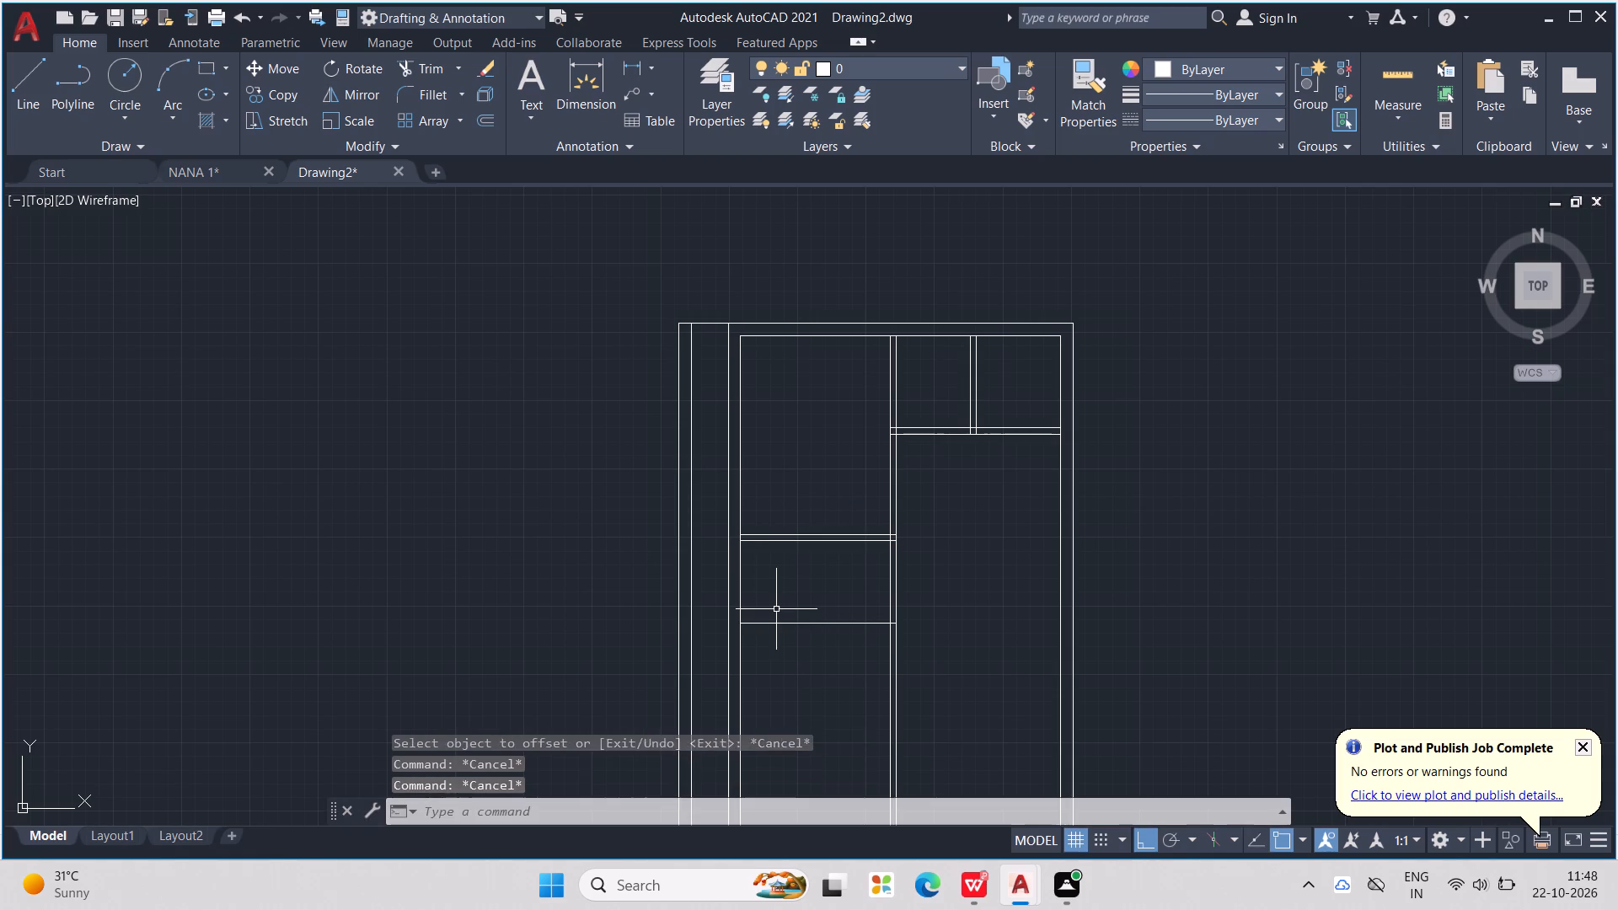
# Offset the main room's inner left wall line 6' to the right.
pyautogui.press('Escape')
pyautogui.write('OFF')
pyautogui.press('Return')
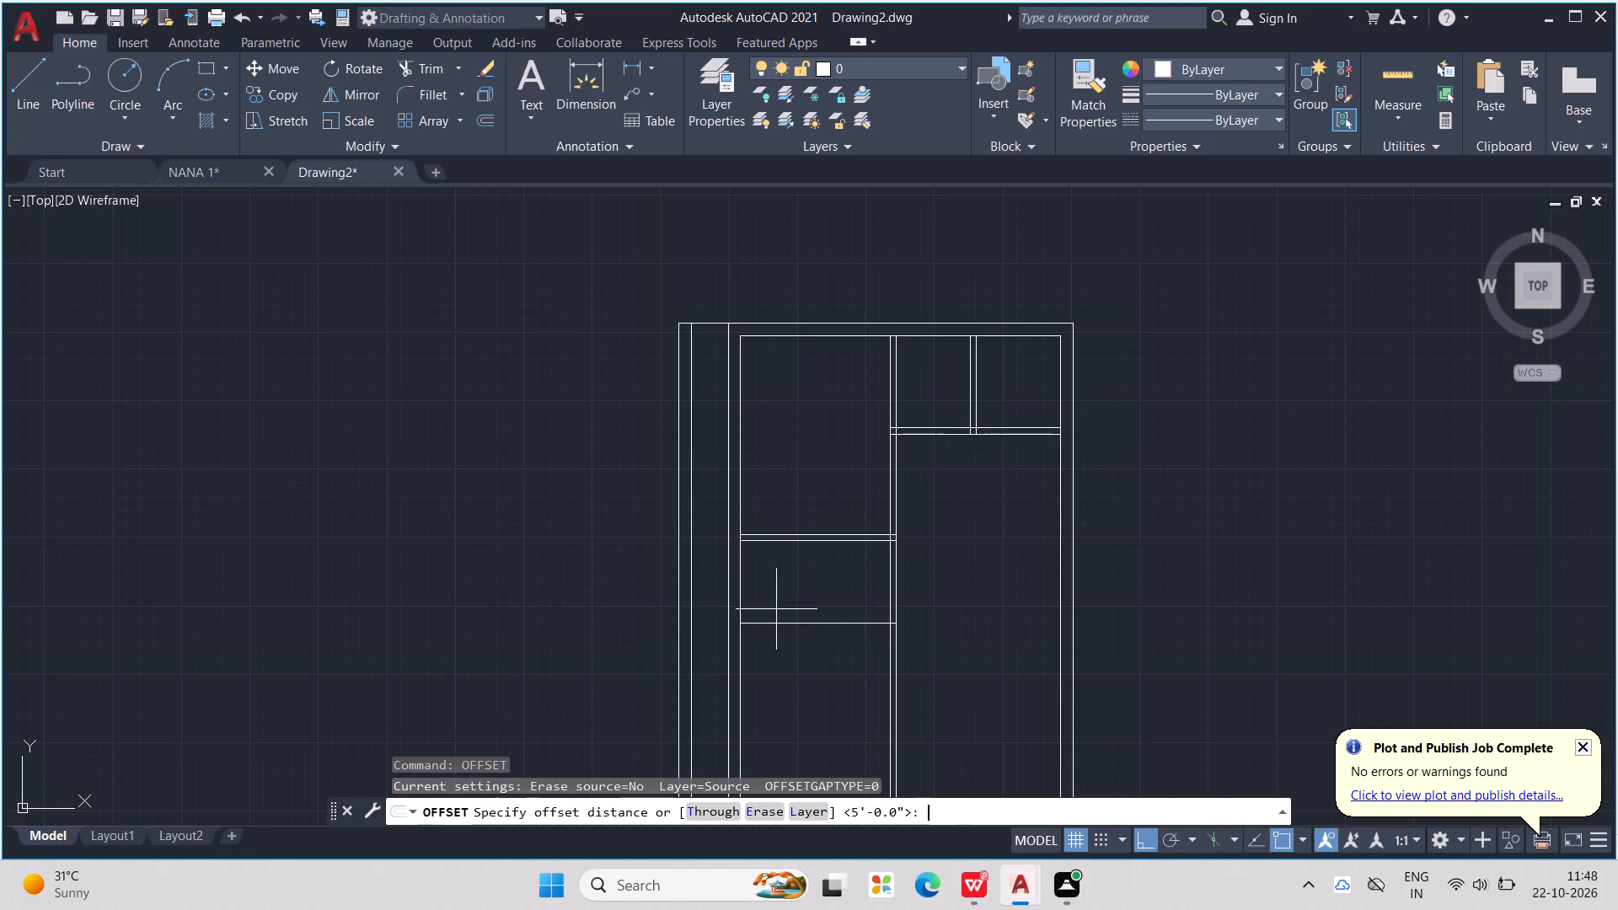
pyautogui.write("6'")
pyautogui.press('Return')
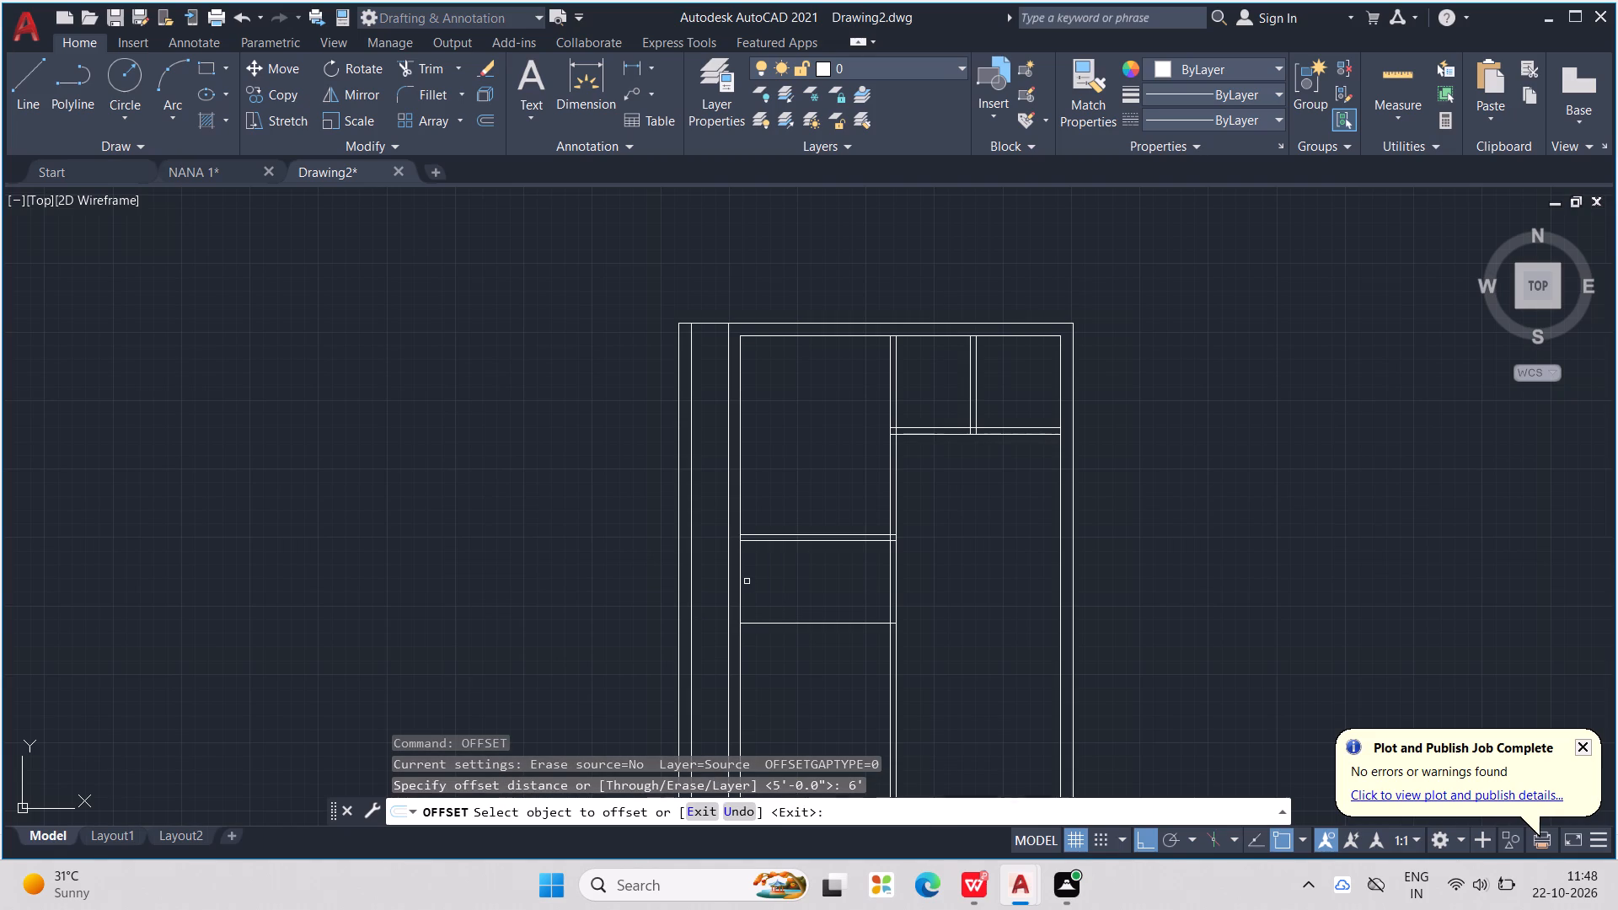
pyautogui.click(740, 581)
pyautogui.click(822, 593)
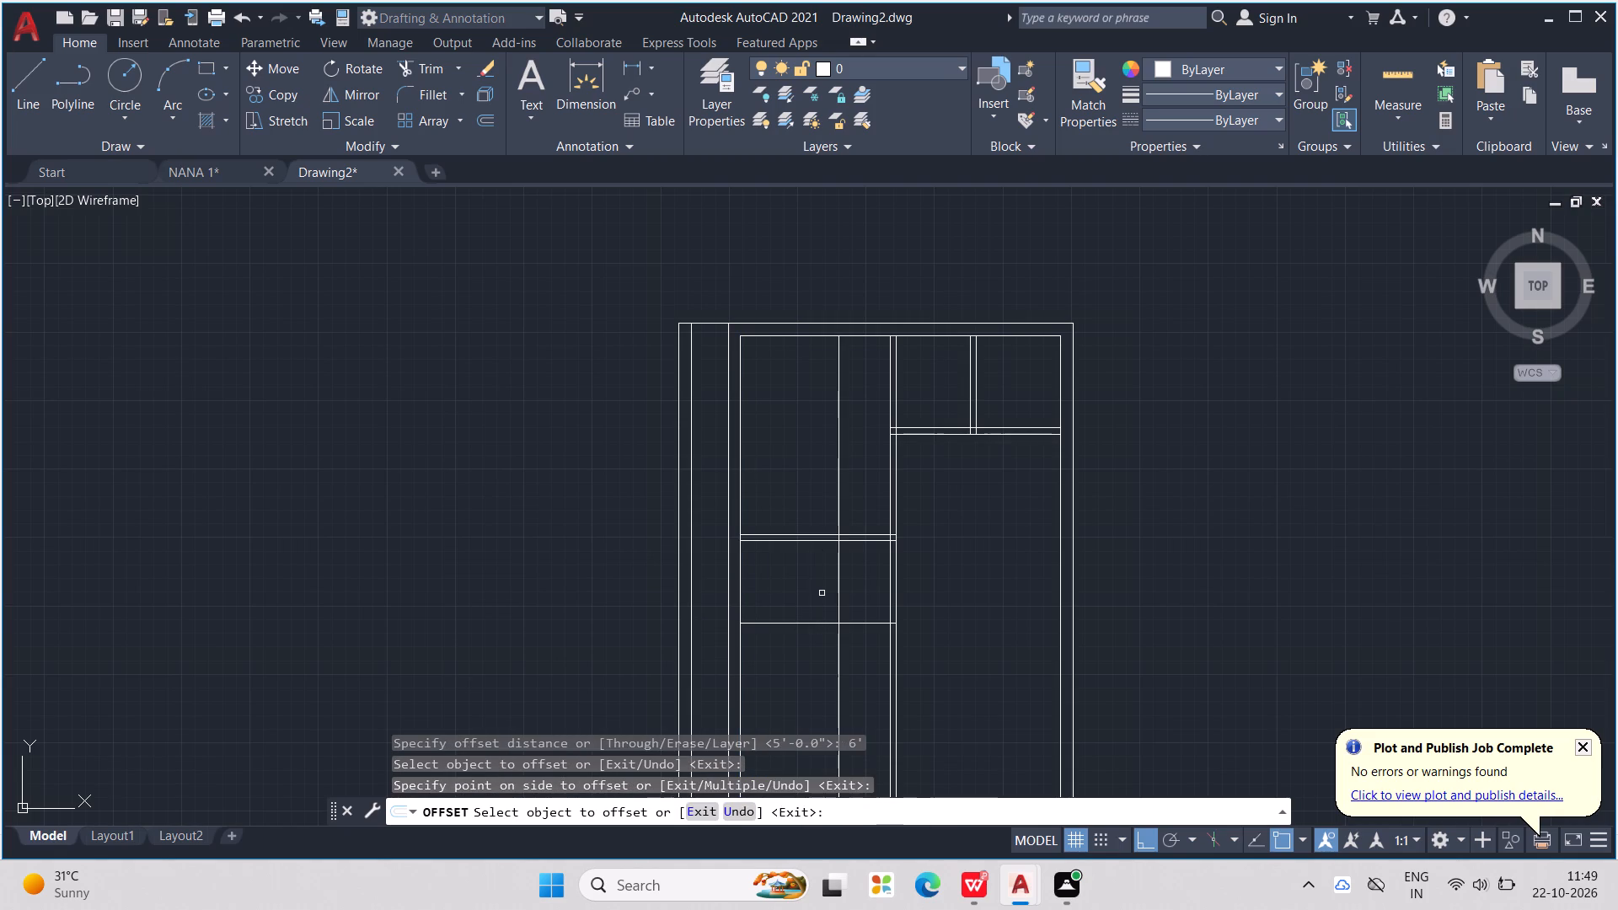
pyautogui.press('Escape')
pyautogui.press('Escape')
pyautogui.press('Escape')
pyautogui.press('Escape')
pyautogui.press('Escape')
pyautogui.press('Escape')
pyautogui.press('Escape')
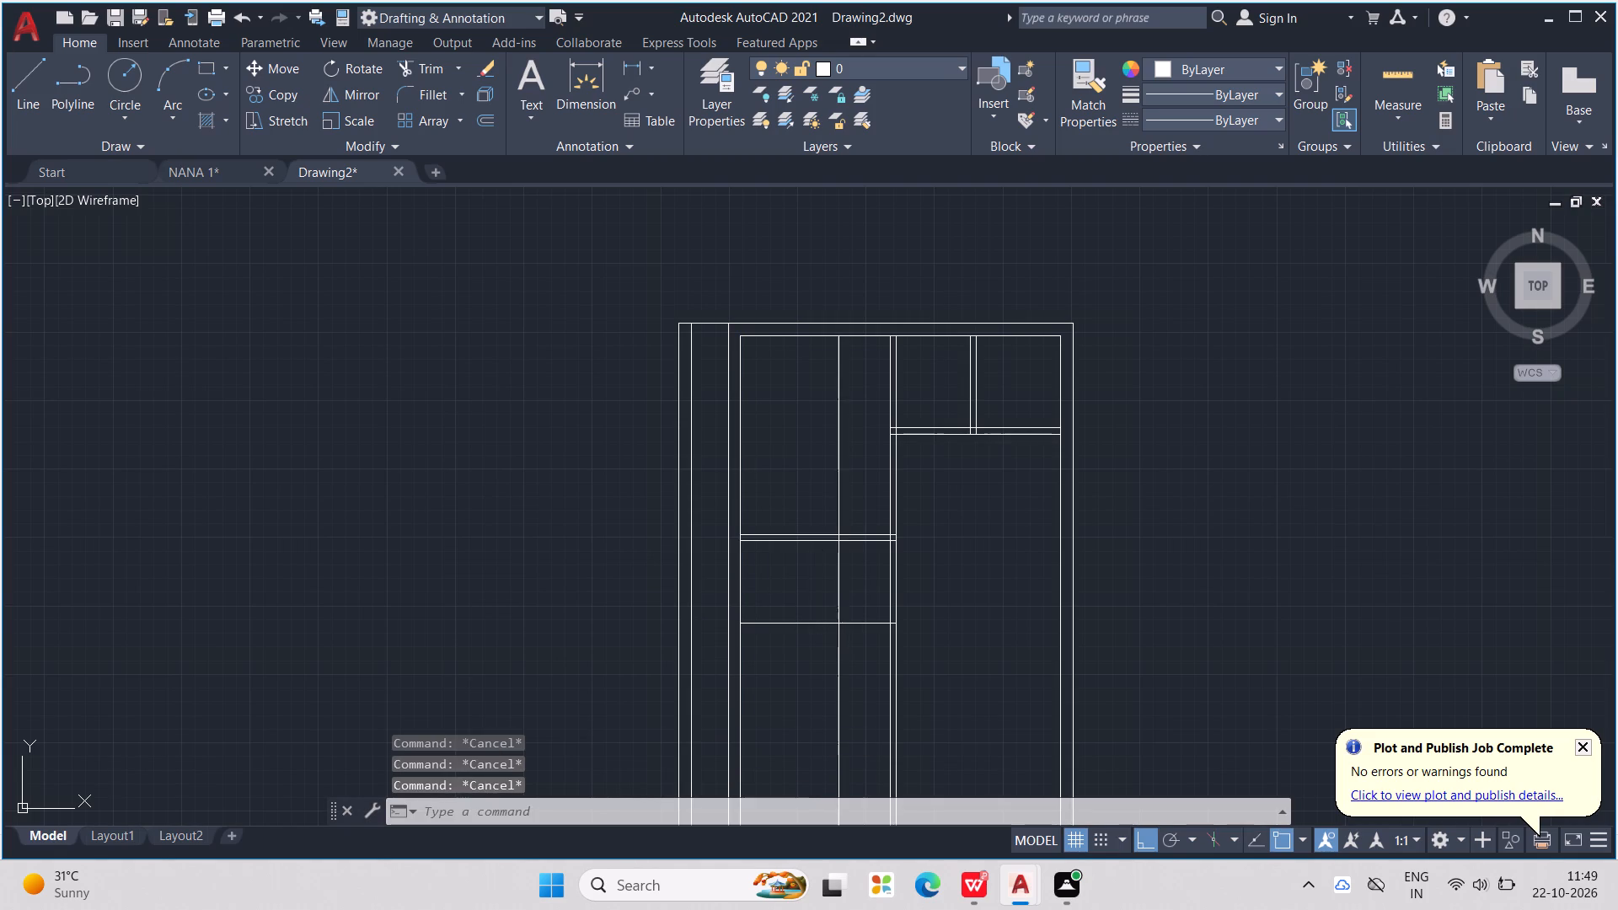
# Trim the new vertical line above the horizontal wall and below the new horizontal line, plus that horizontal line's portion to its right.
pyautogui.write('TR')
pyautogui.press('Return')
pyautogui.moveTo(846, 668); pyautogui.dragTo(841, 672)
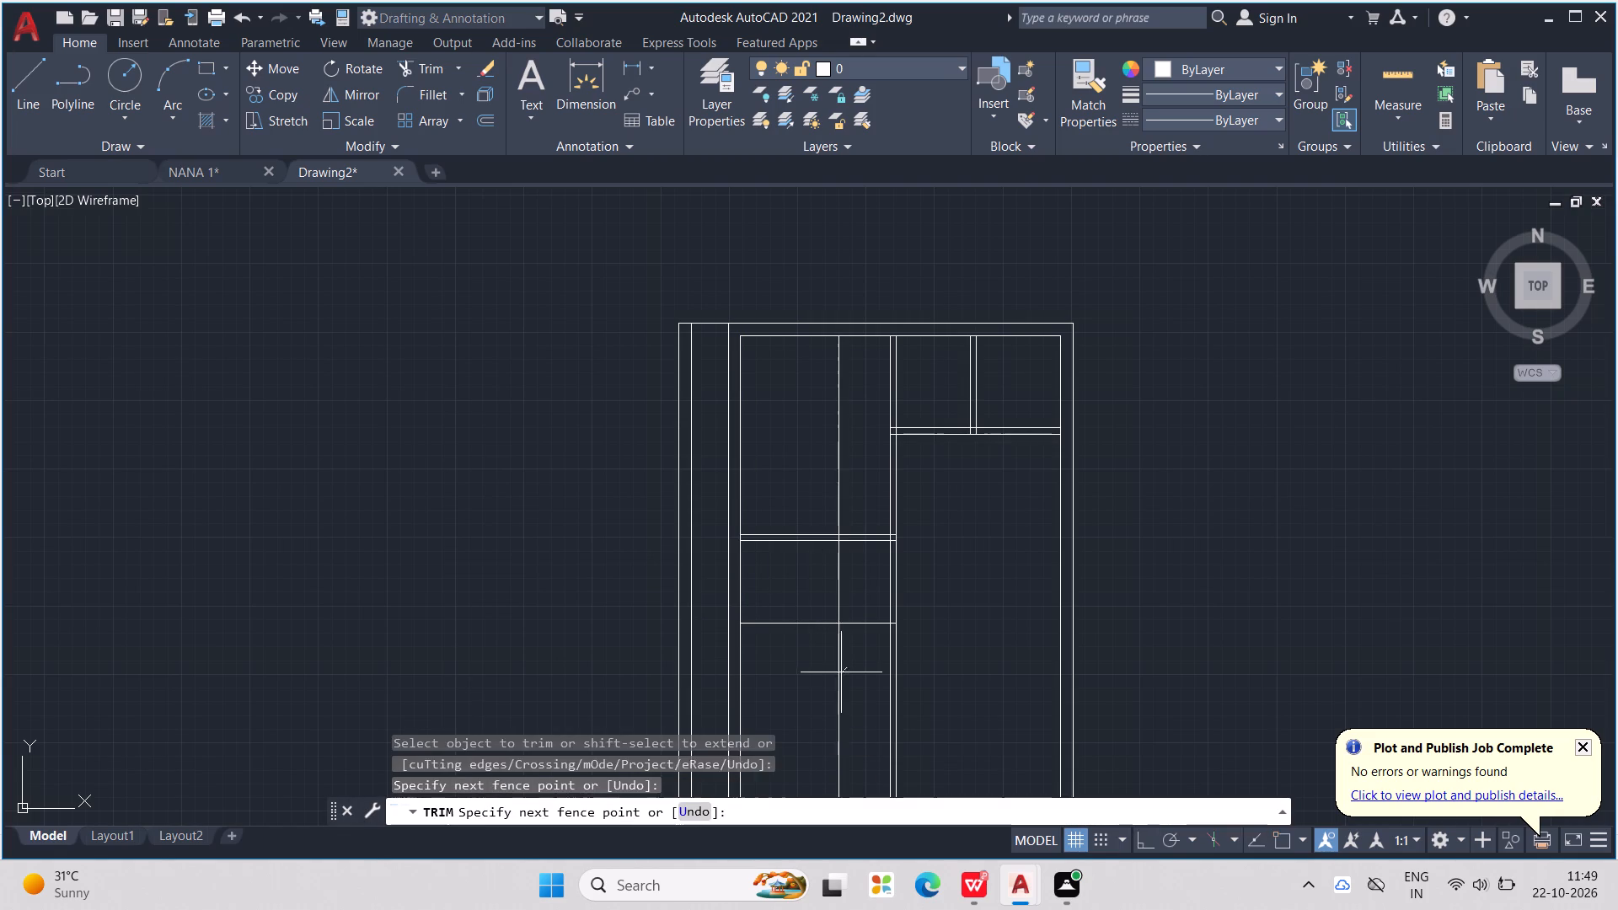
pyautogui.moveTo(841, 672); pyautogui.dragTo(836, 677)
pyautogui.moveTo(842, 673); pyautogui.dragTo(826, 703)
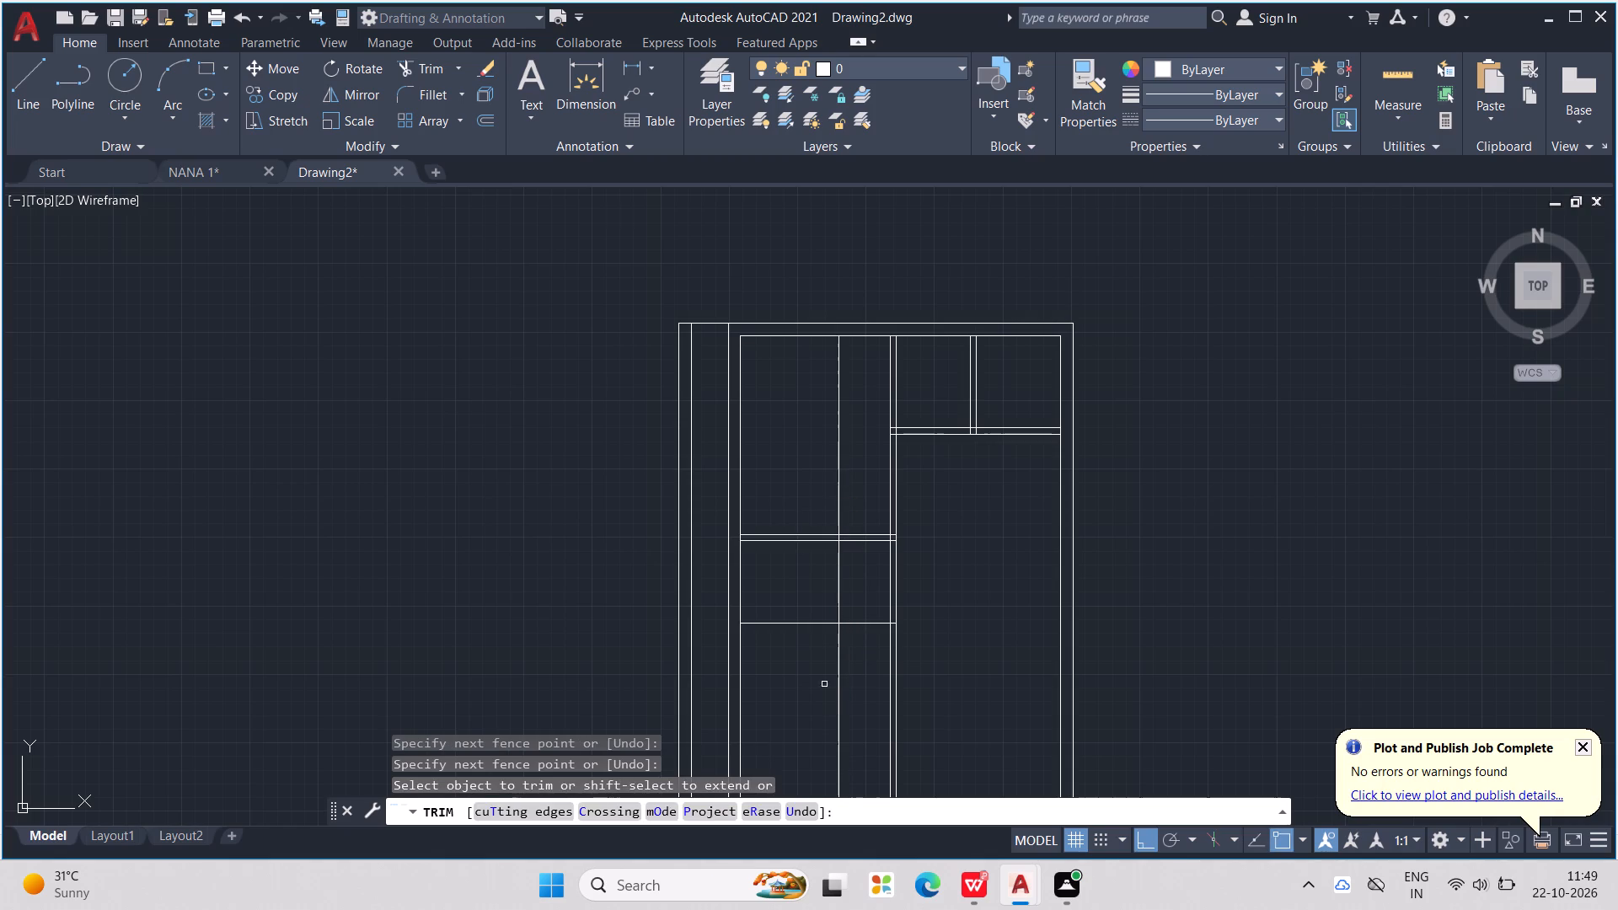
pyautogui.moveTo(828, 667); pyautogui.dragTo(856, 690)
pyautogui.moveTo(865, 634); pyautogui.dragTo(866, 609)
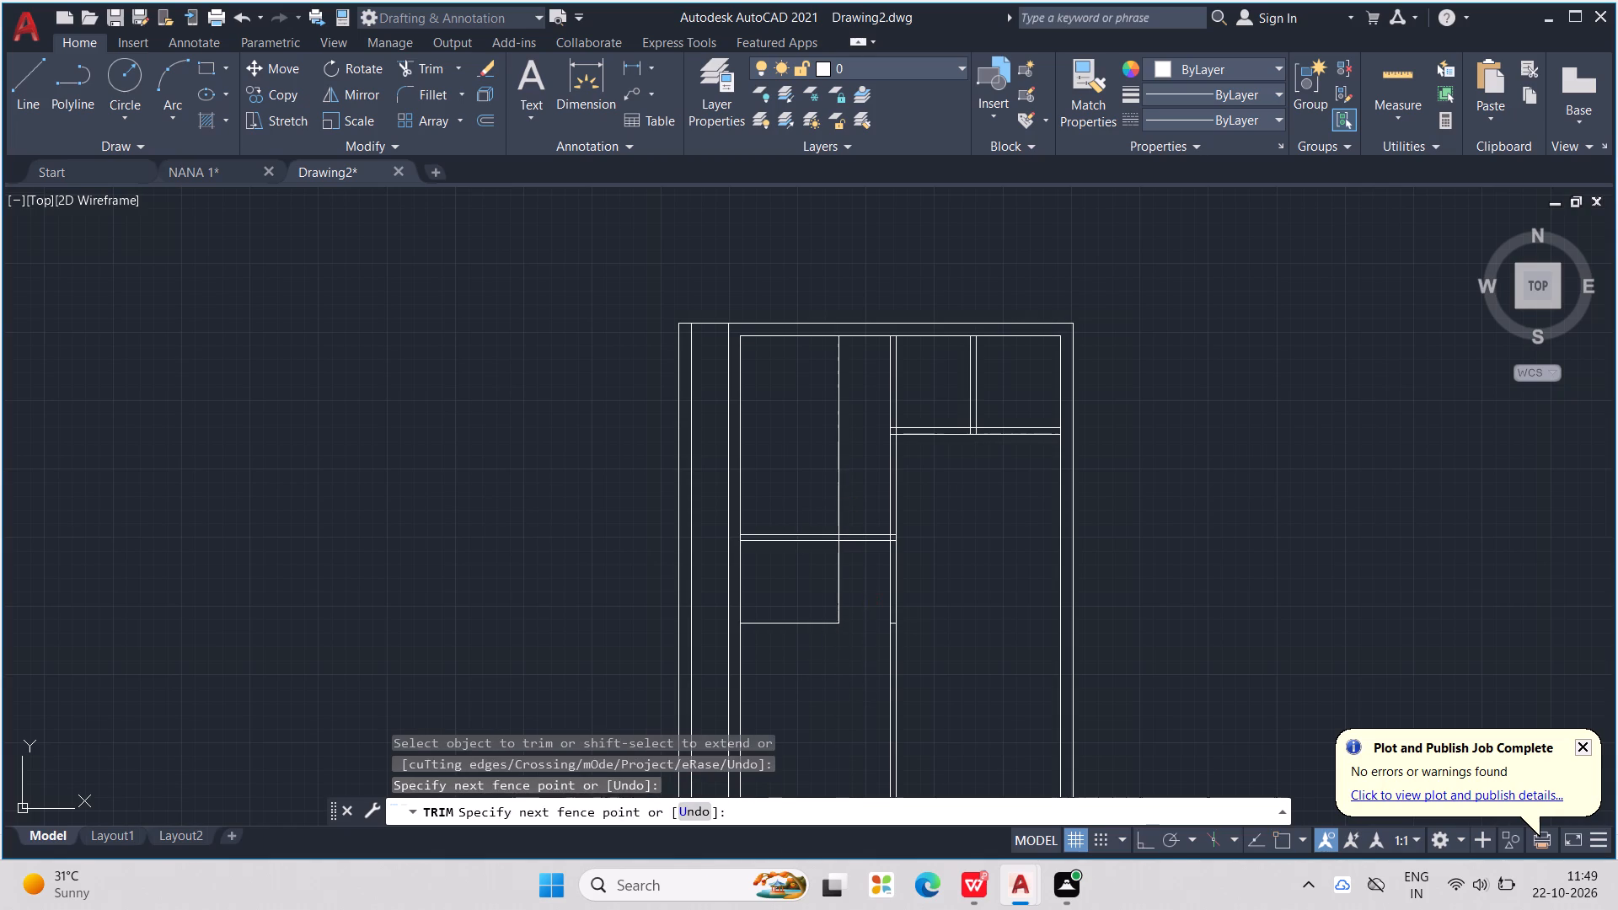
pyautogui.moveTo(809, 475); pyautogui.dragTo(855, 465)
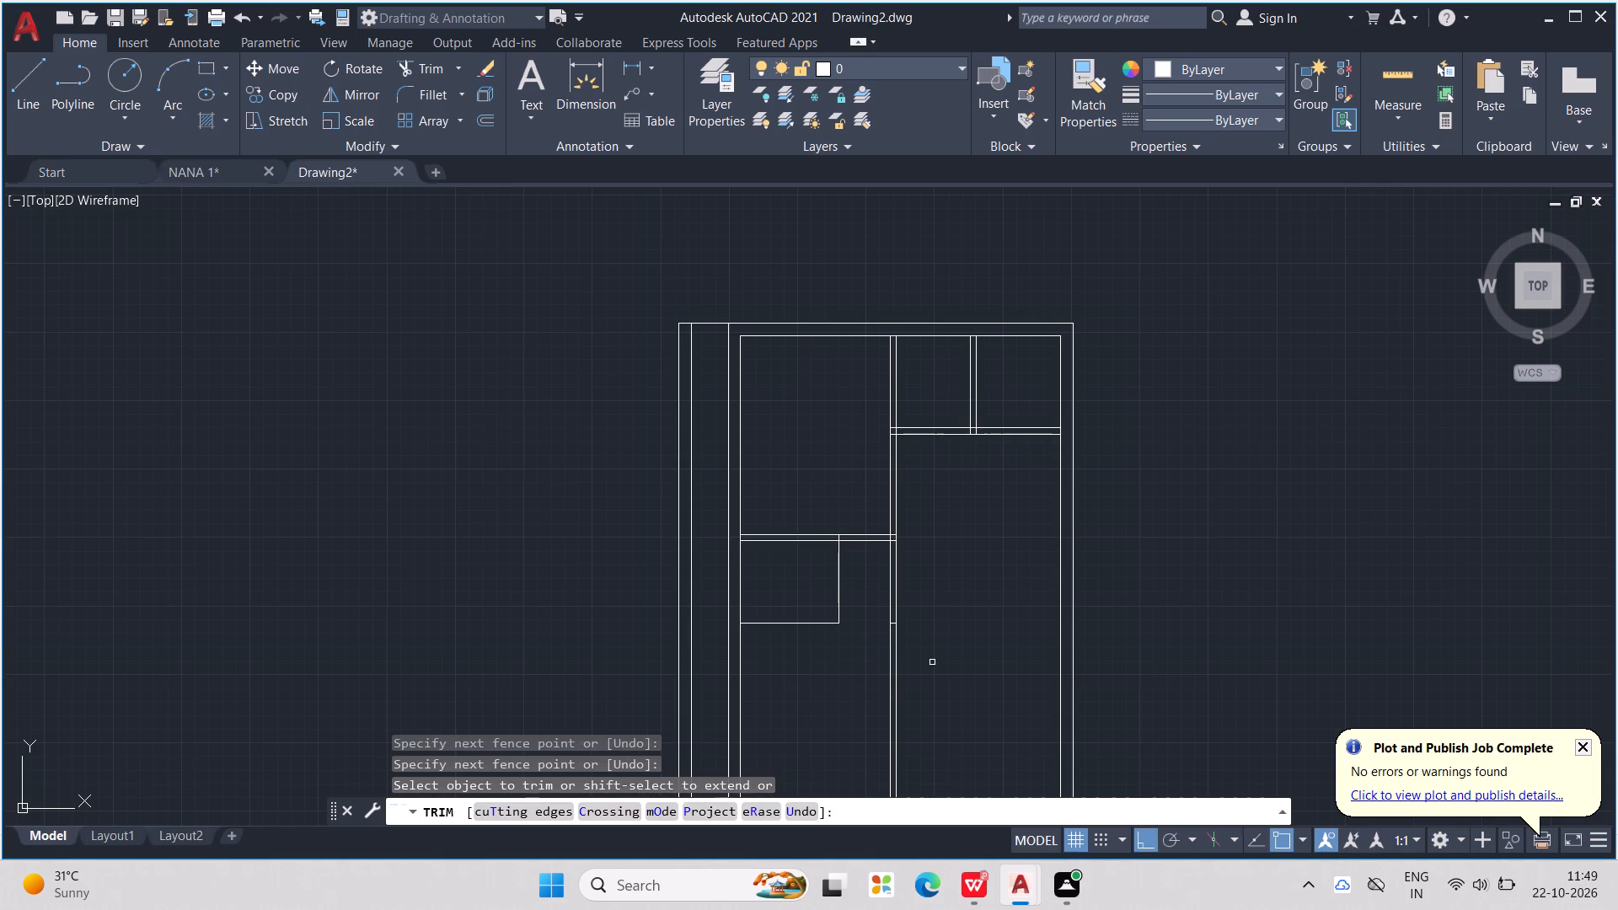
pyautogui.scroll(2, 930, 639)
pyautogui.scroll(2, 850, 632)
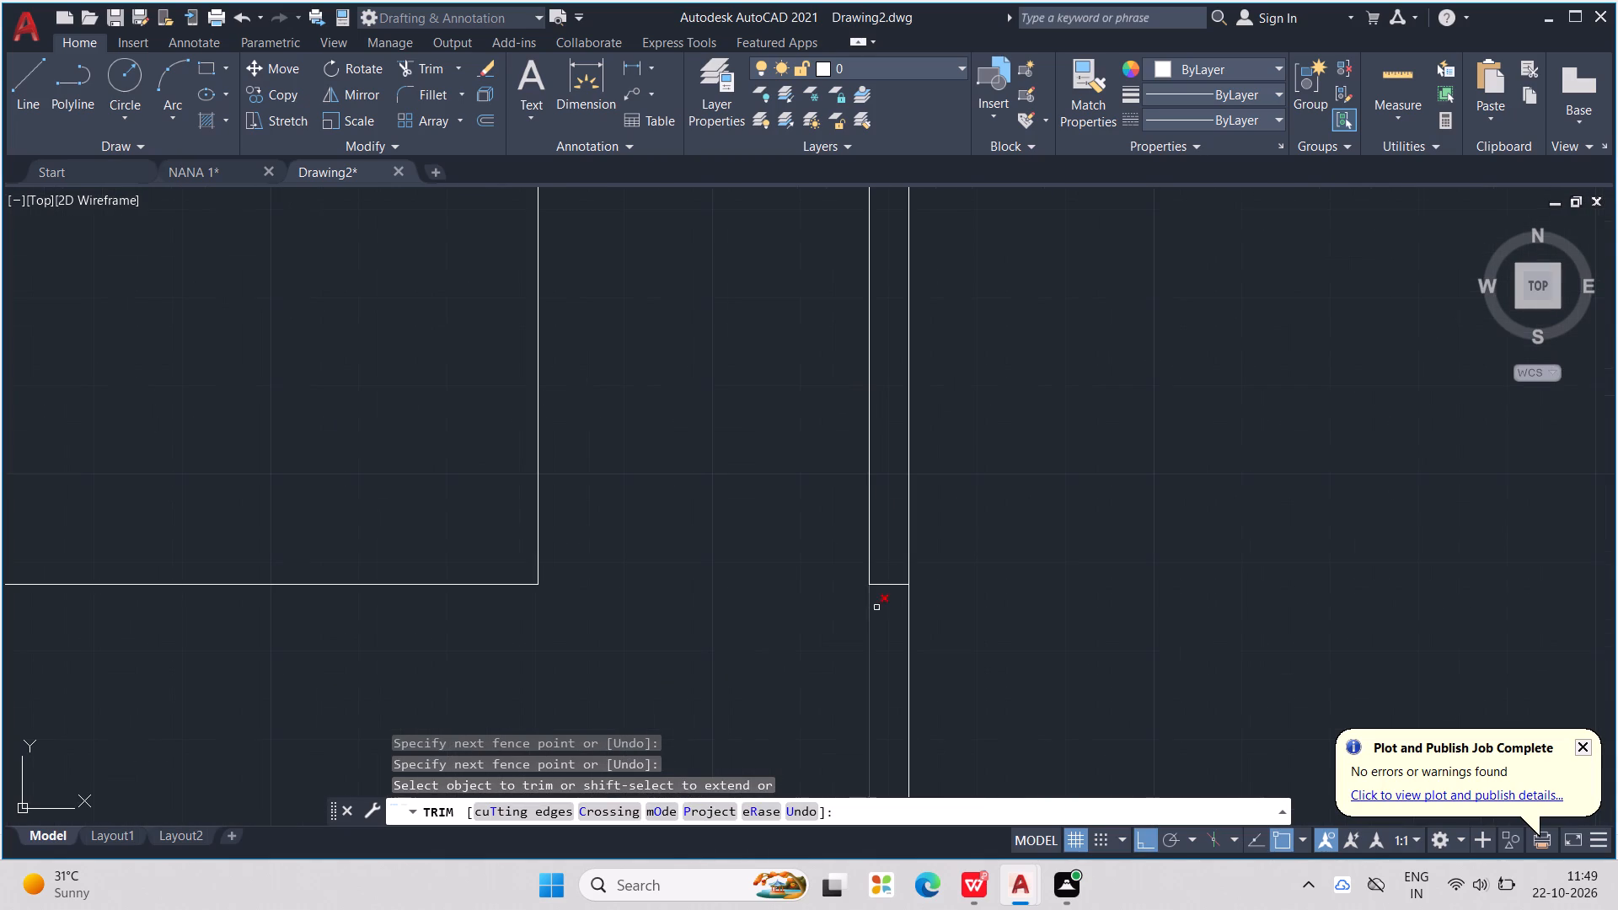
pyautogui.scroll(-4, 888, 593)
pyautogui.press('Escape')
pyautogui.press('Escape')
pyautogui.press('Escape')
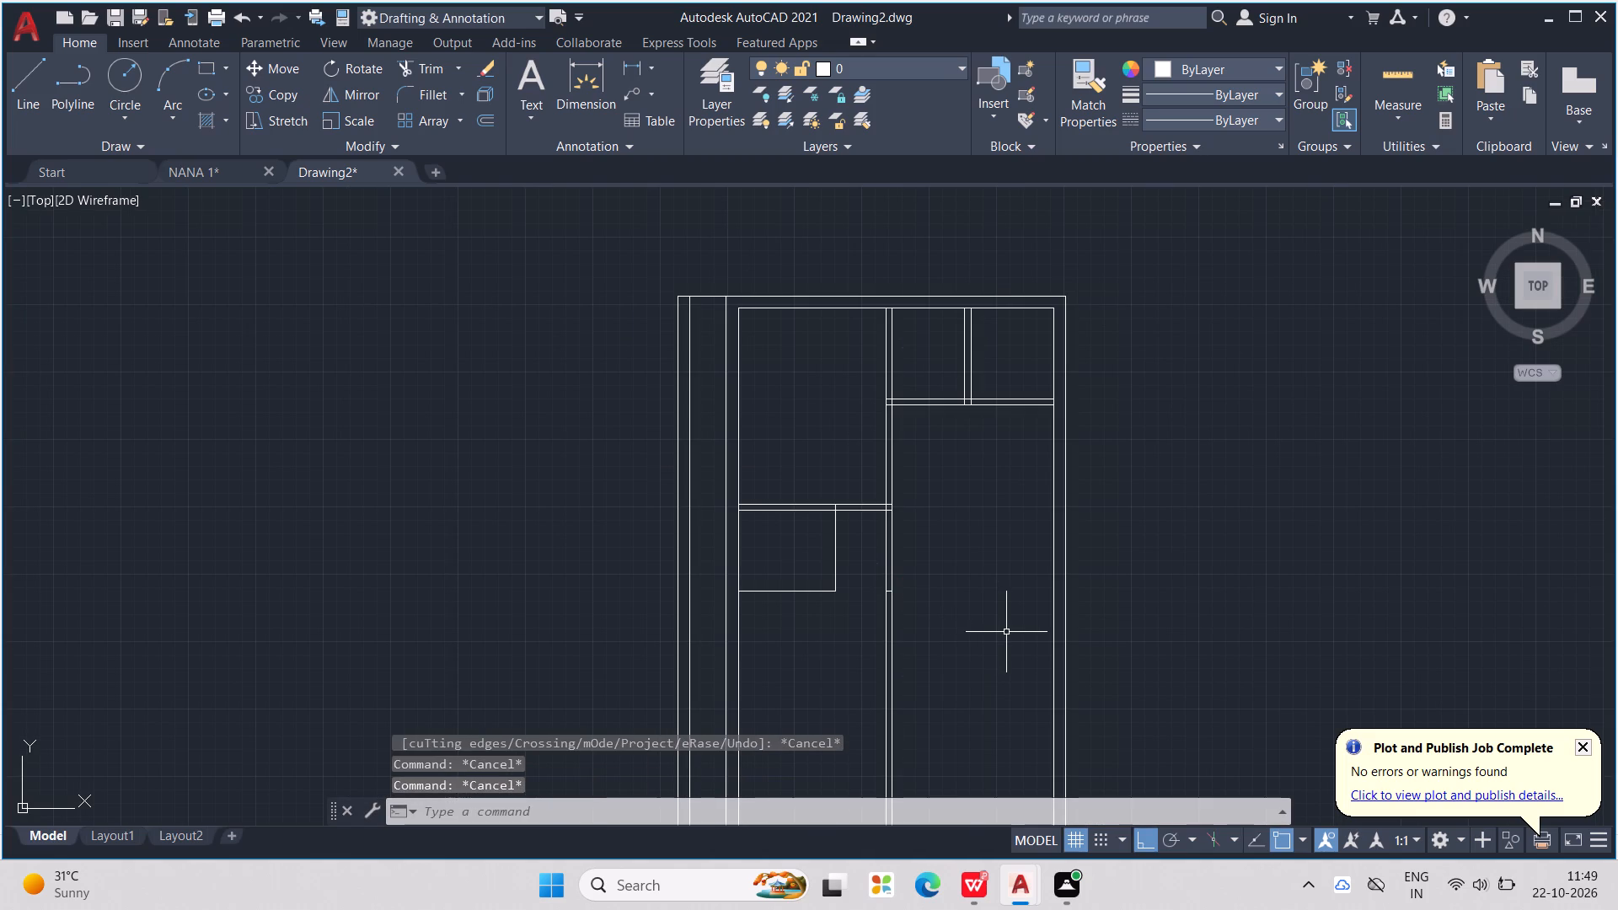
# Extend the new horizontal line below the lower wall rightward to the first vertical wall.
pyautogui.write('EX')
pyautogui.press('Return')
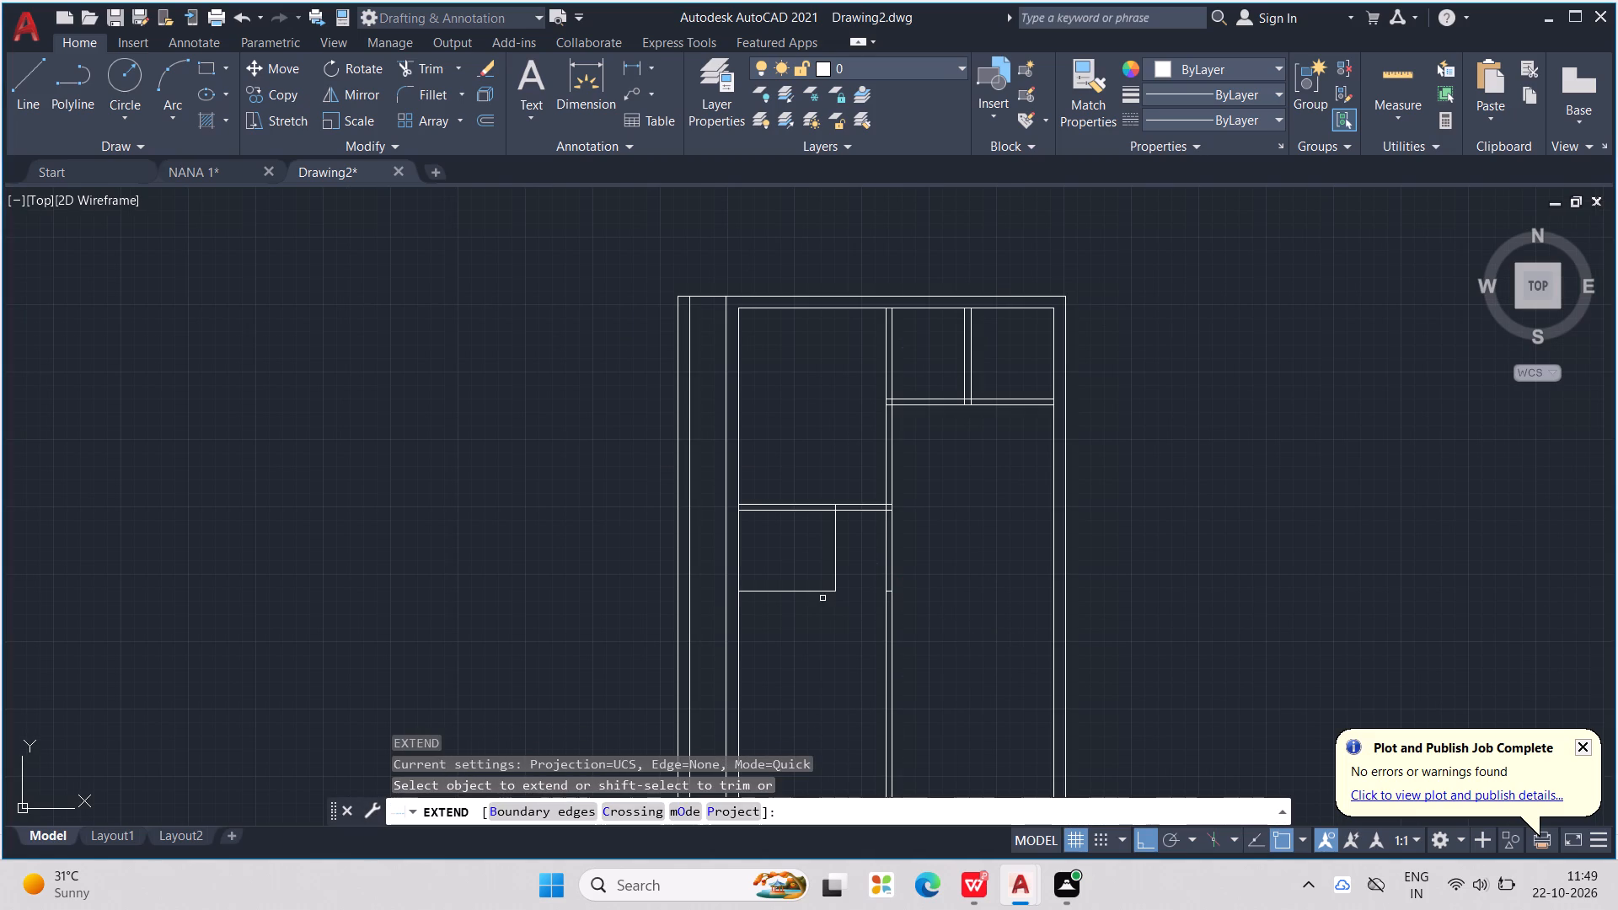
pyautogui.click(825, 591)
pyautogui.click(873, 593)
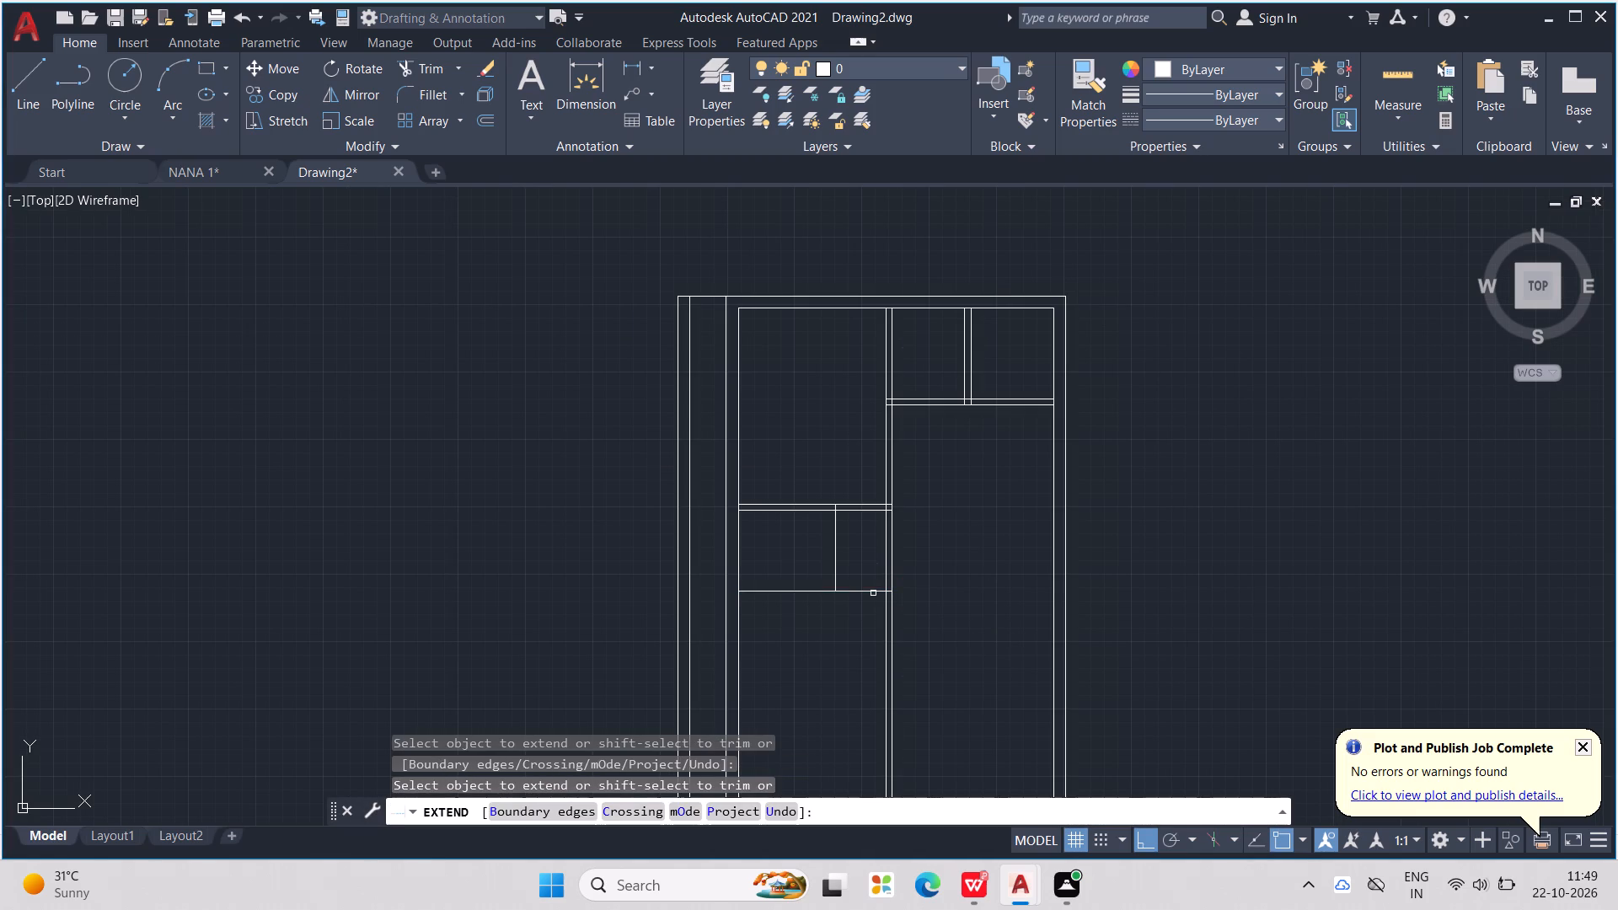
# Extend the horizontal line below the lower wall across the central wall to the right outer wall's inner face.
pyautogui.click(876, 592)
pyautogui.press('Escape')
pyautogui.press('Escape')
pyautogui.press('Escape')
pyautogui.press('Escape')
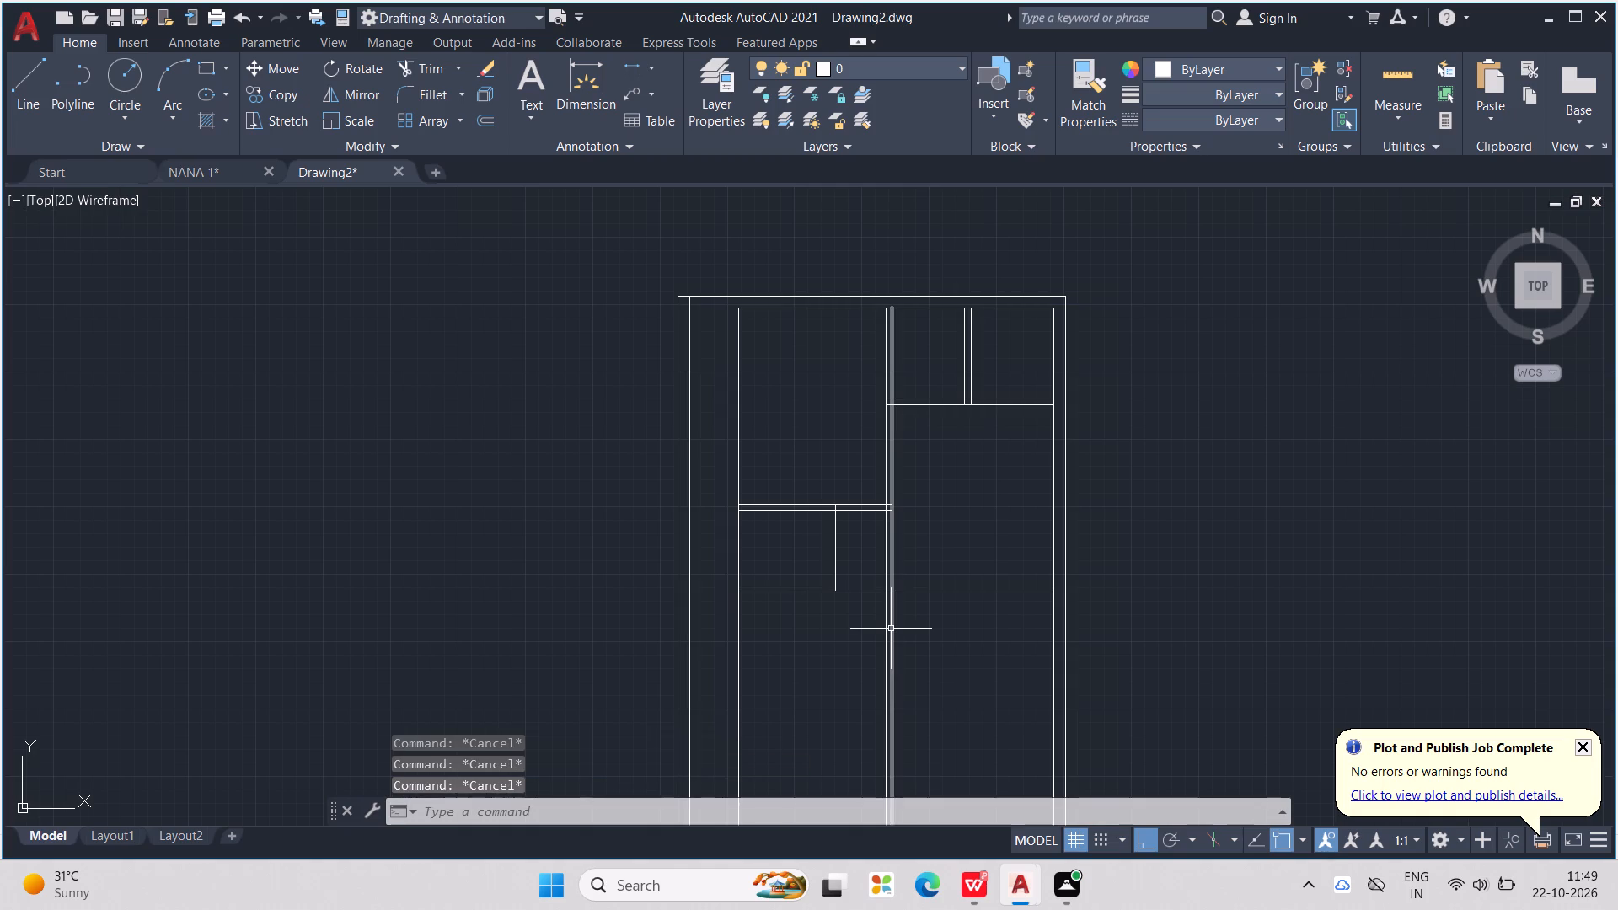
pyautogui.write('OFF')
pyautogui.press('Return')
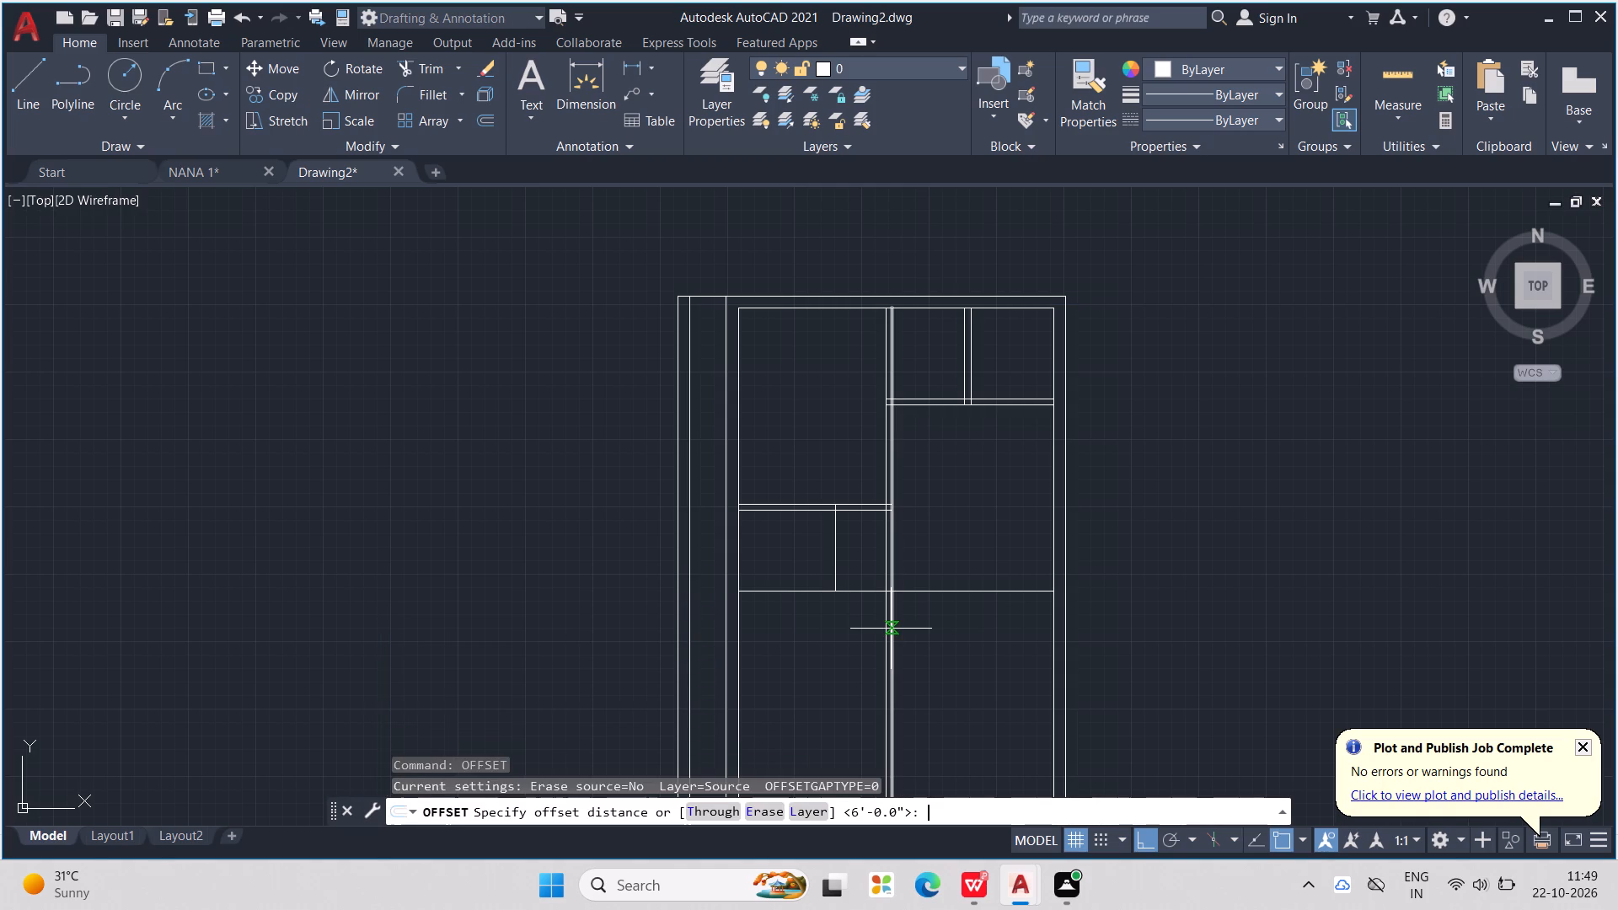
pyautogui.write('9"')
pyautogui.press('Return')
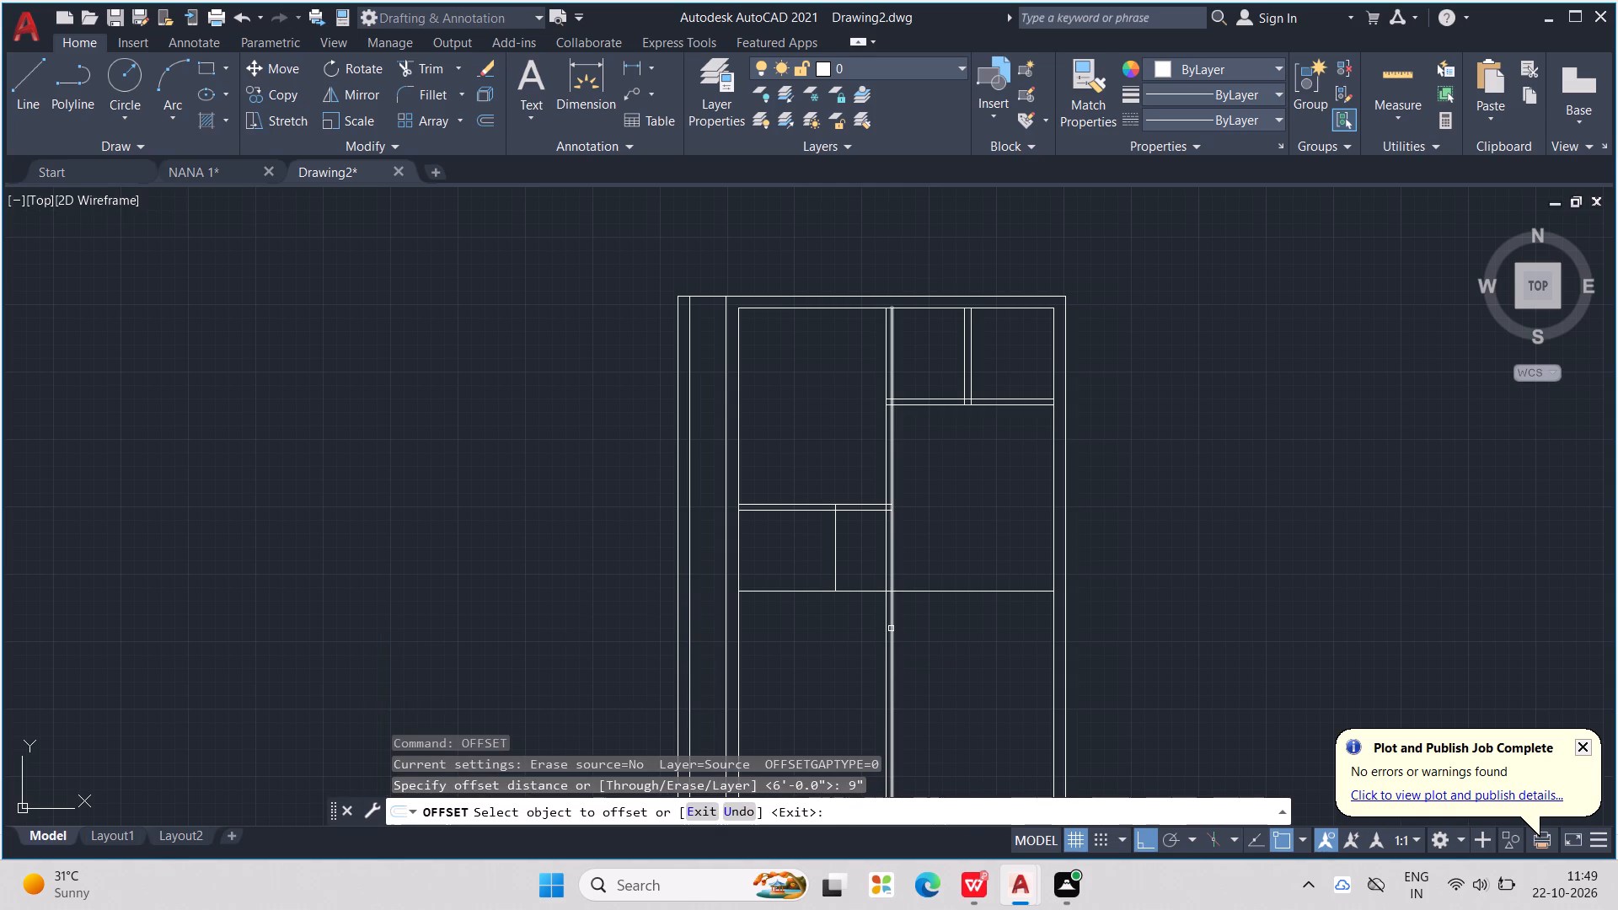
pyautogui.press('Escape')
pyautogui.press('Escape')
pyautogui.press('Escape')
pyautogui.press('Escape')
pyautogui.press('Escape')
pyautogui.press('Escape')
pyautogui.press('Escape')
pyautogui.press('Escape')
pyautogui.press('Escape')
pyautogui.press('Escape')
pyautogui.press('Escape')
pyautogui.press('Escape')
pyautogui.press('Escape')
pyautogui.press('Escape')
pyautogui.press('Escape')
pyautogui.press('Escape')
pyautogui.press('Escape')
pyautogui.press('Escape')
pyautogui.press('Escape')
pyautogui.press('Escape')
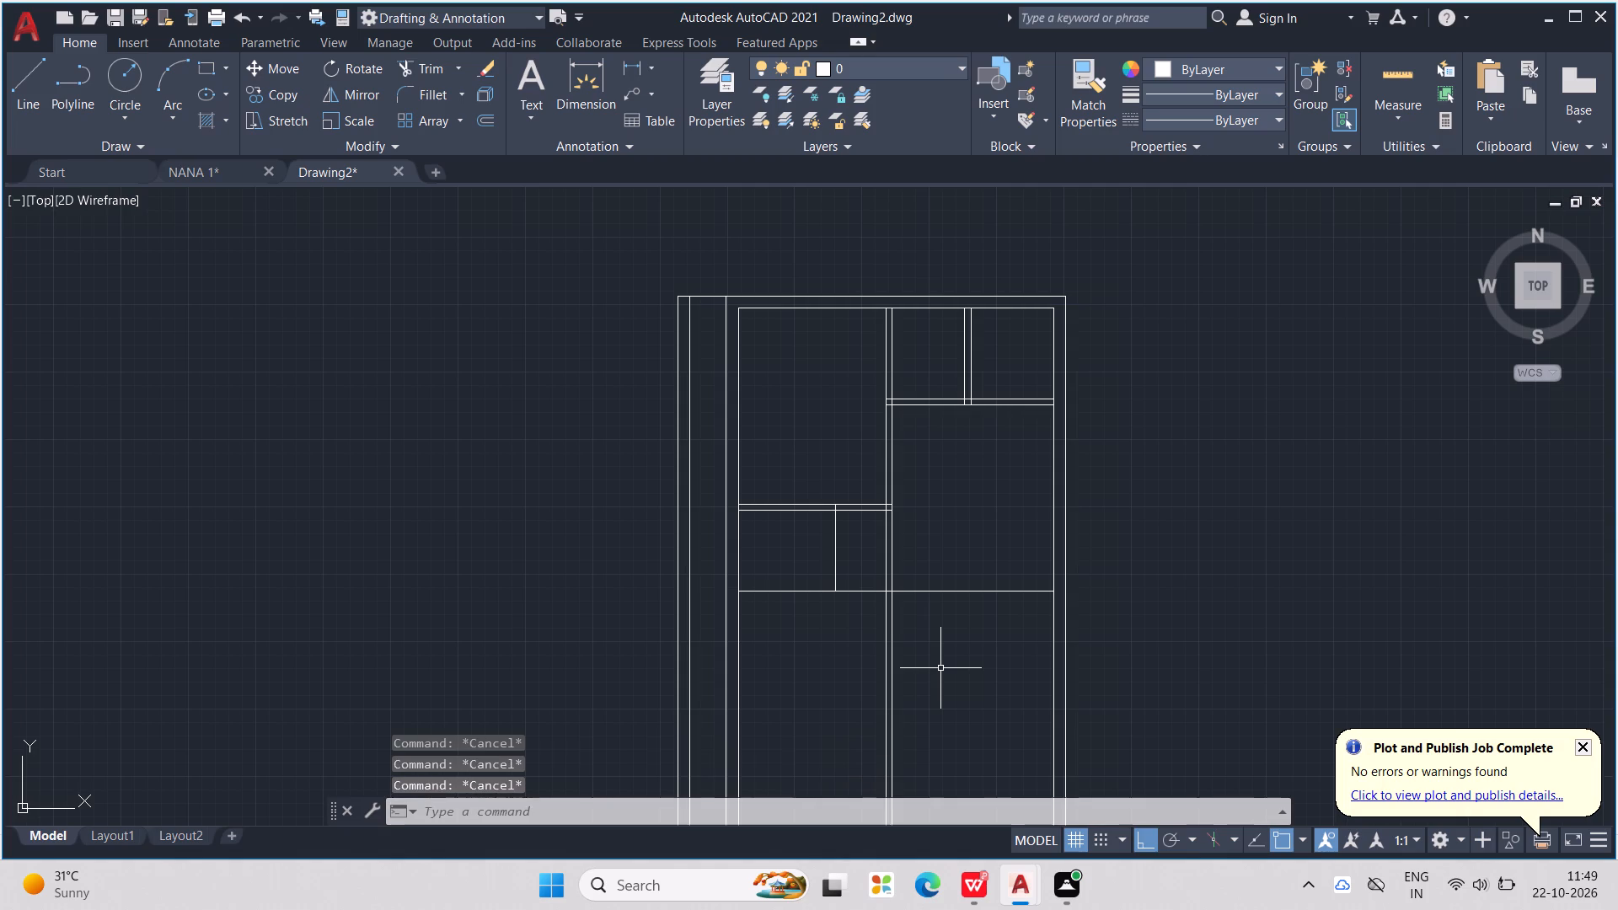
# Offset the extended horizontal line 4.5" upward to form a partition wall.
pyautogui.write('OFF')
pyautogui.press('Return')
pyautogui.write('4.5"')
pyautogui.press('Return')
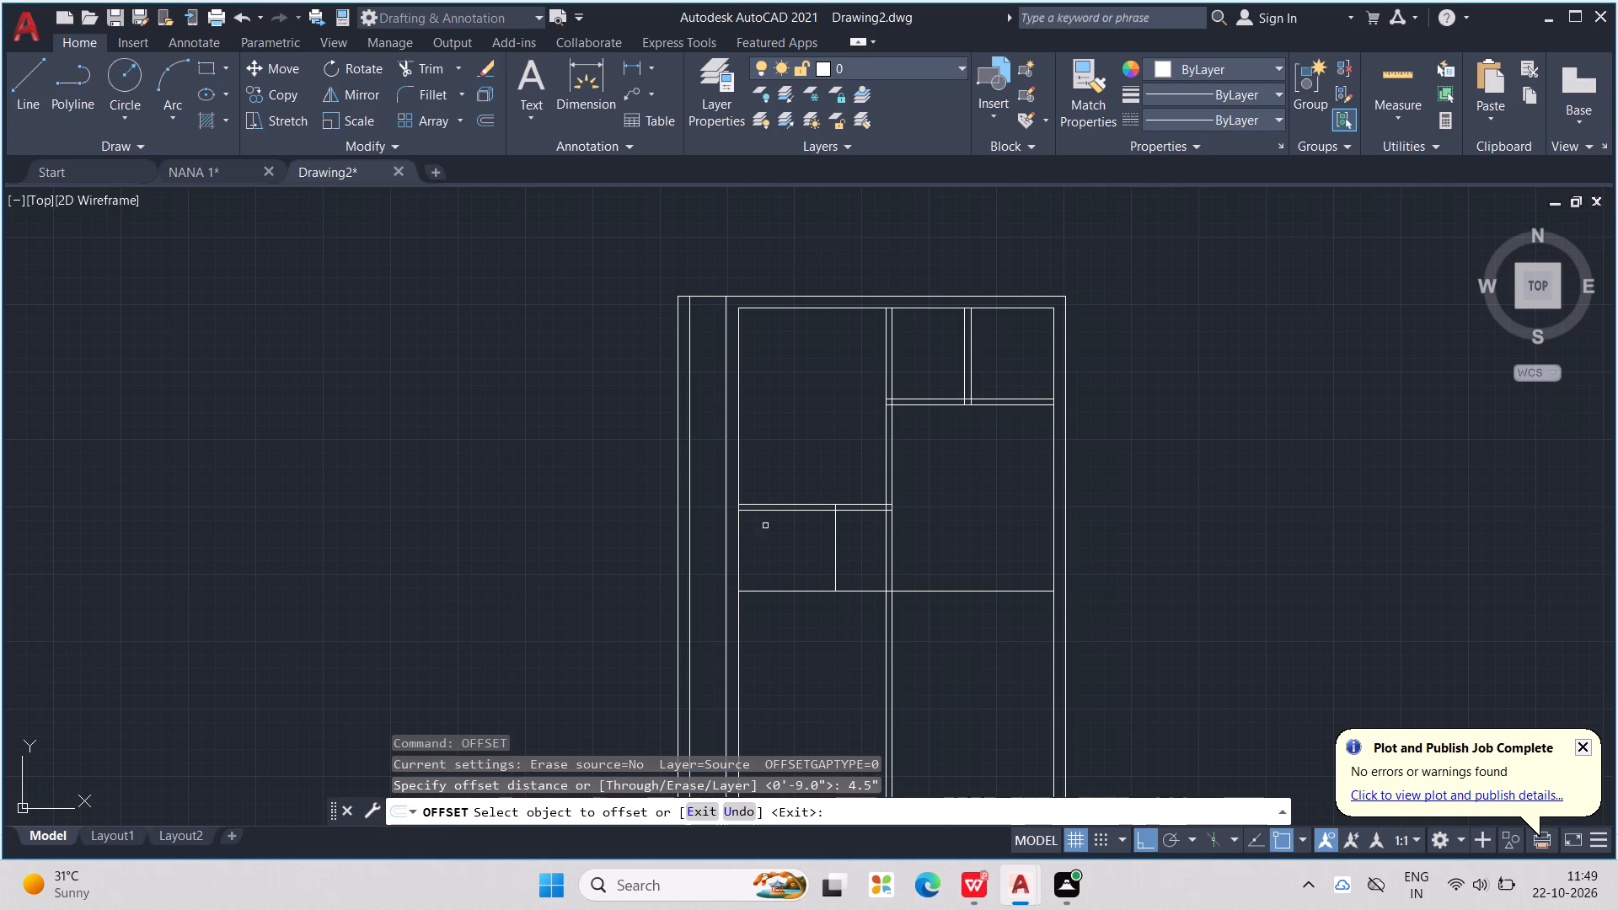
pyautogui.click(920, 590)
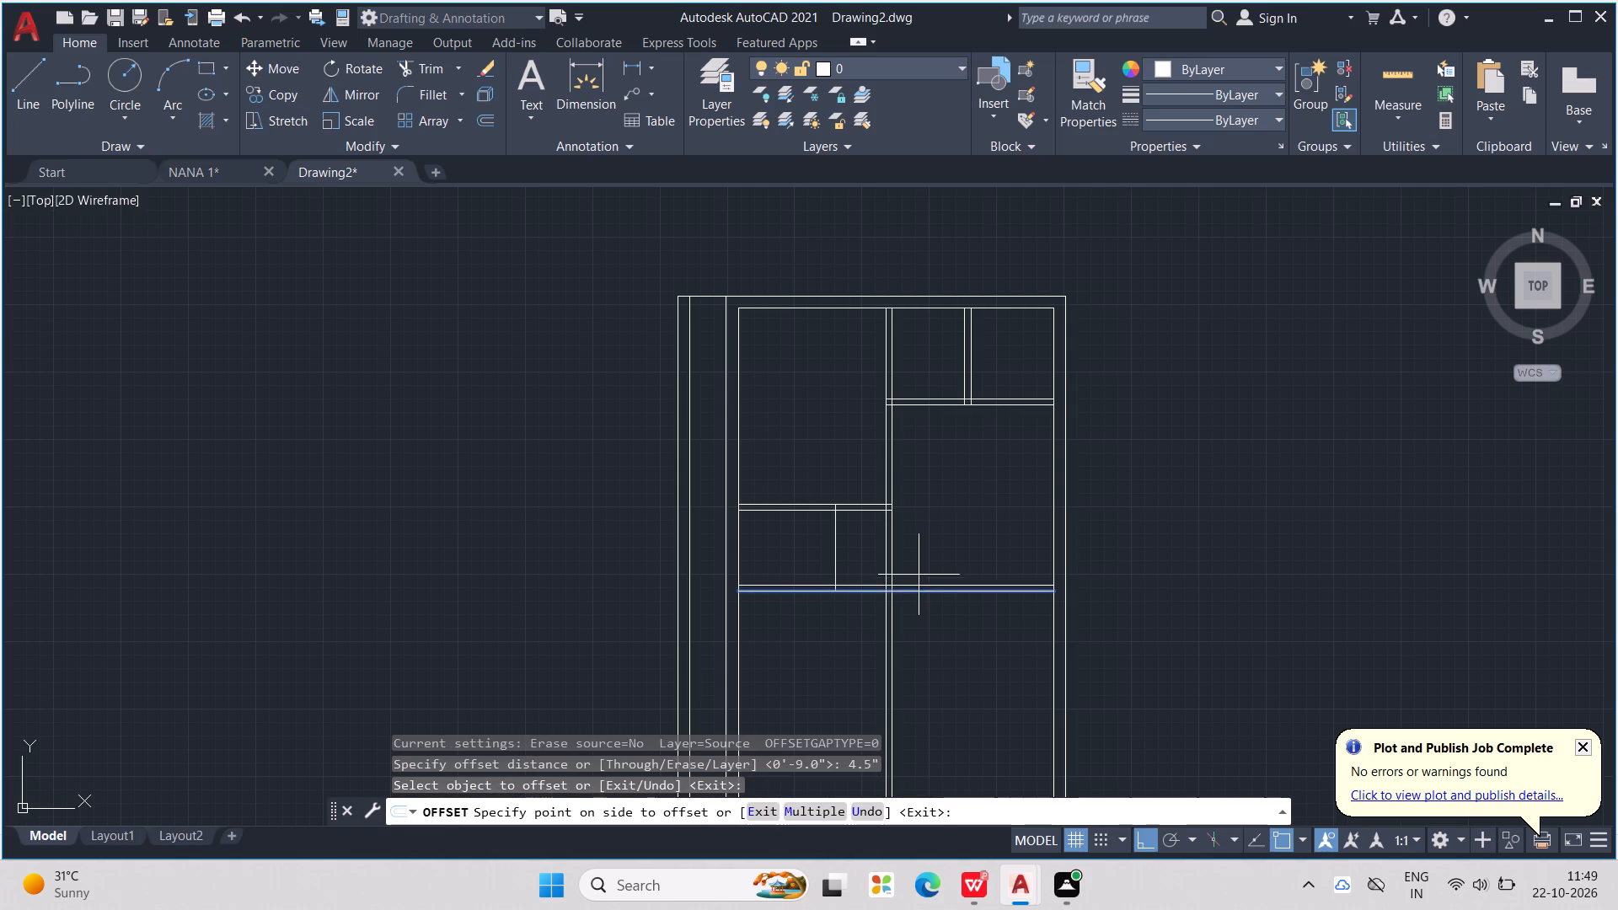
pyautogui.click(917, 565)
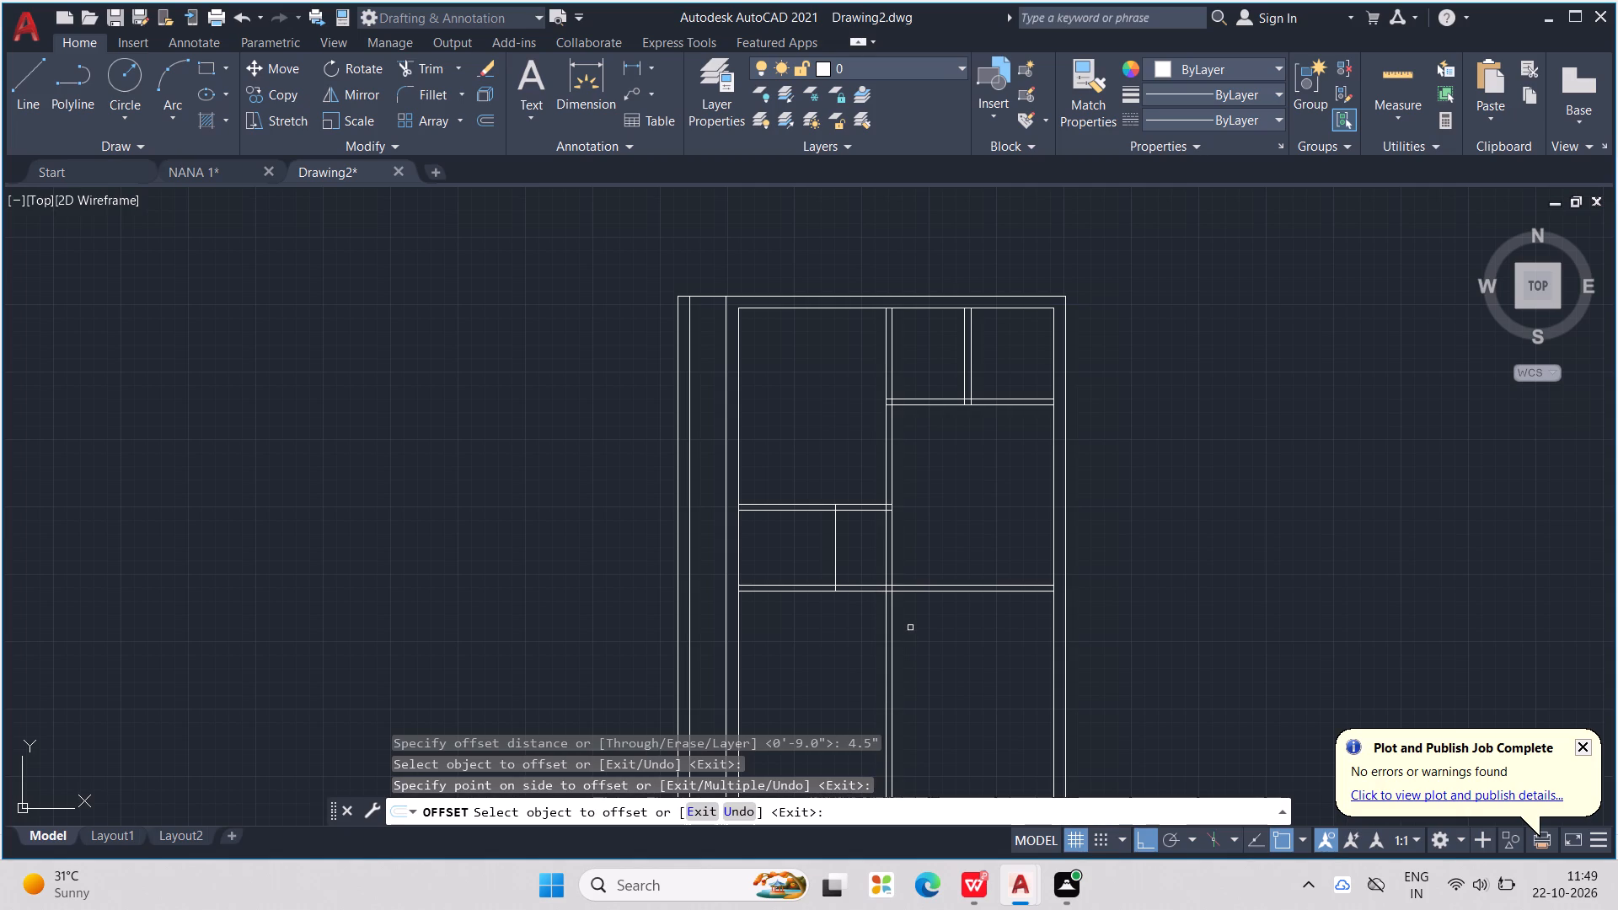
pyautogui.press('Escape')
pyautogui.press('Escape')
# Offset the short vertical line between the two horizontal walls 4.5" to the left.
pyautogui.scroll(1, 871, 548)
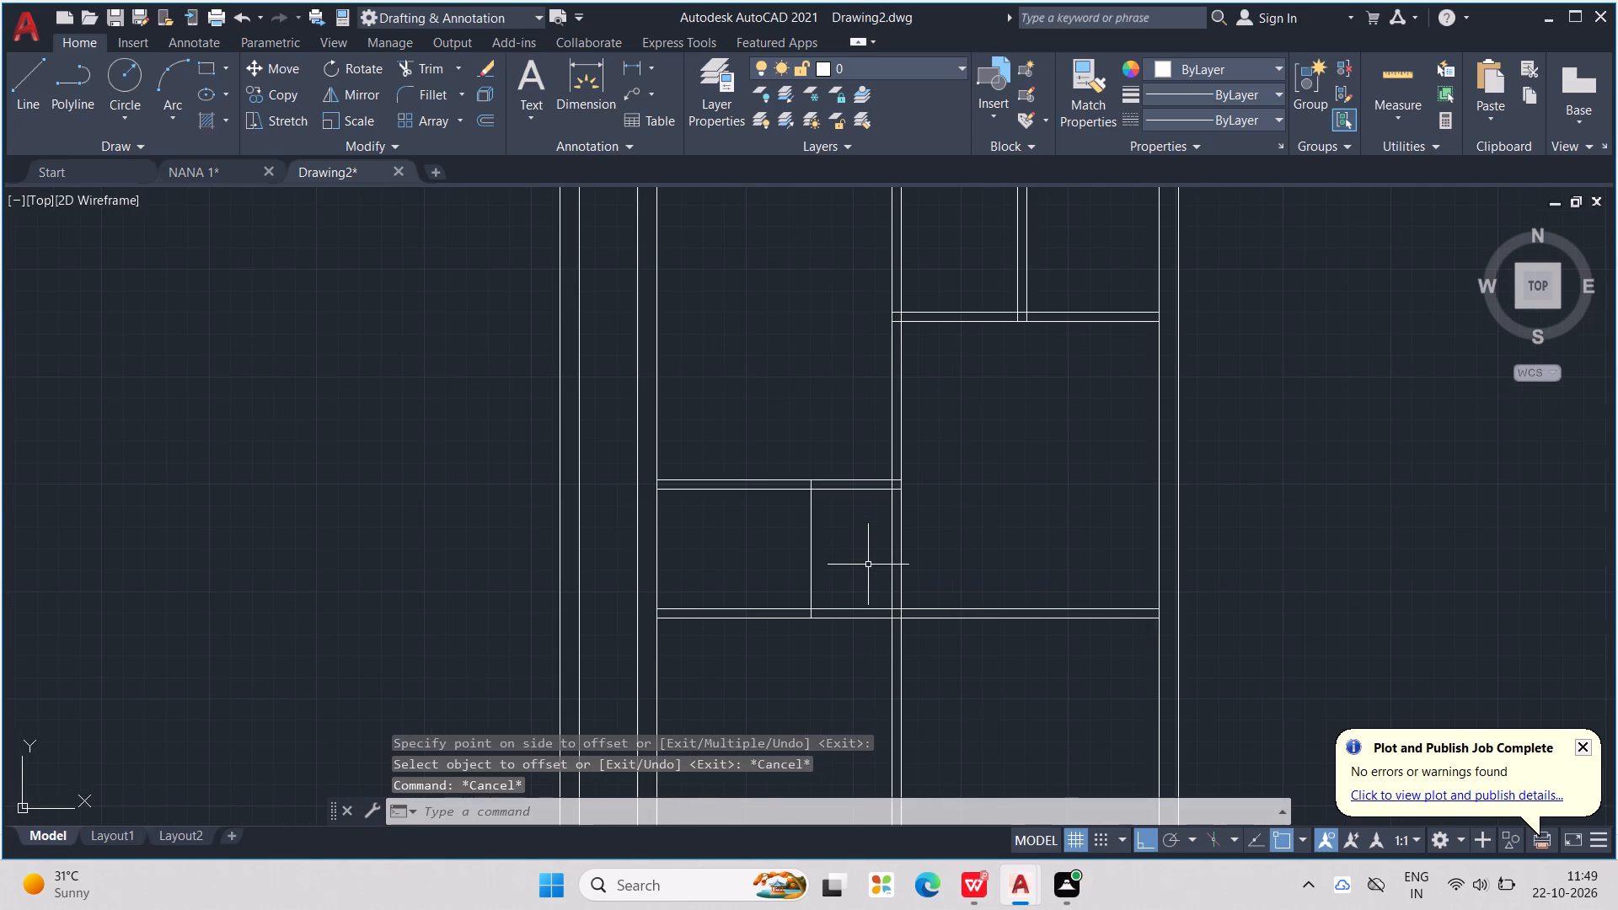
pyautogui.press('Escape')
pyautogui.press('Escape')
pyautogui.write('OFF')
pyautogui.press('Return')
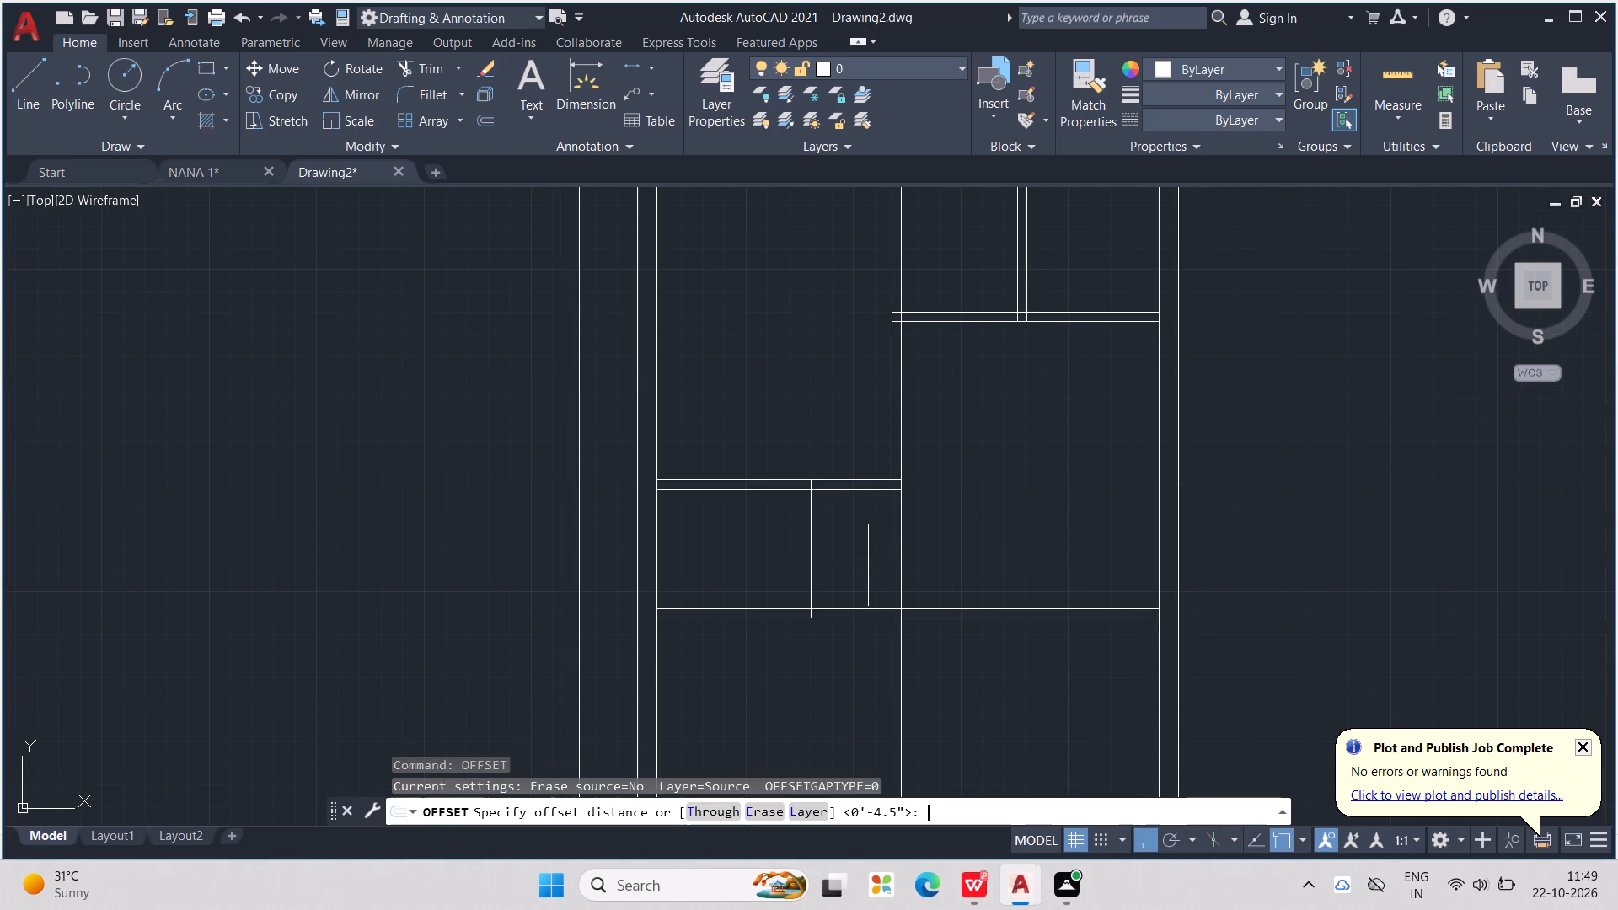
pyautogui.write('4.5"')
pyautogui.press('Return')
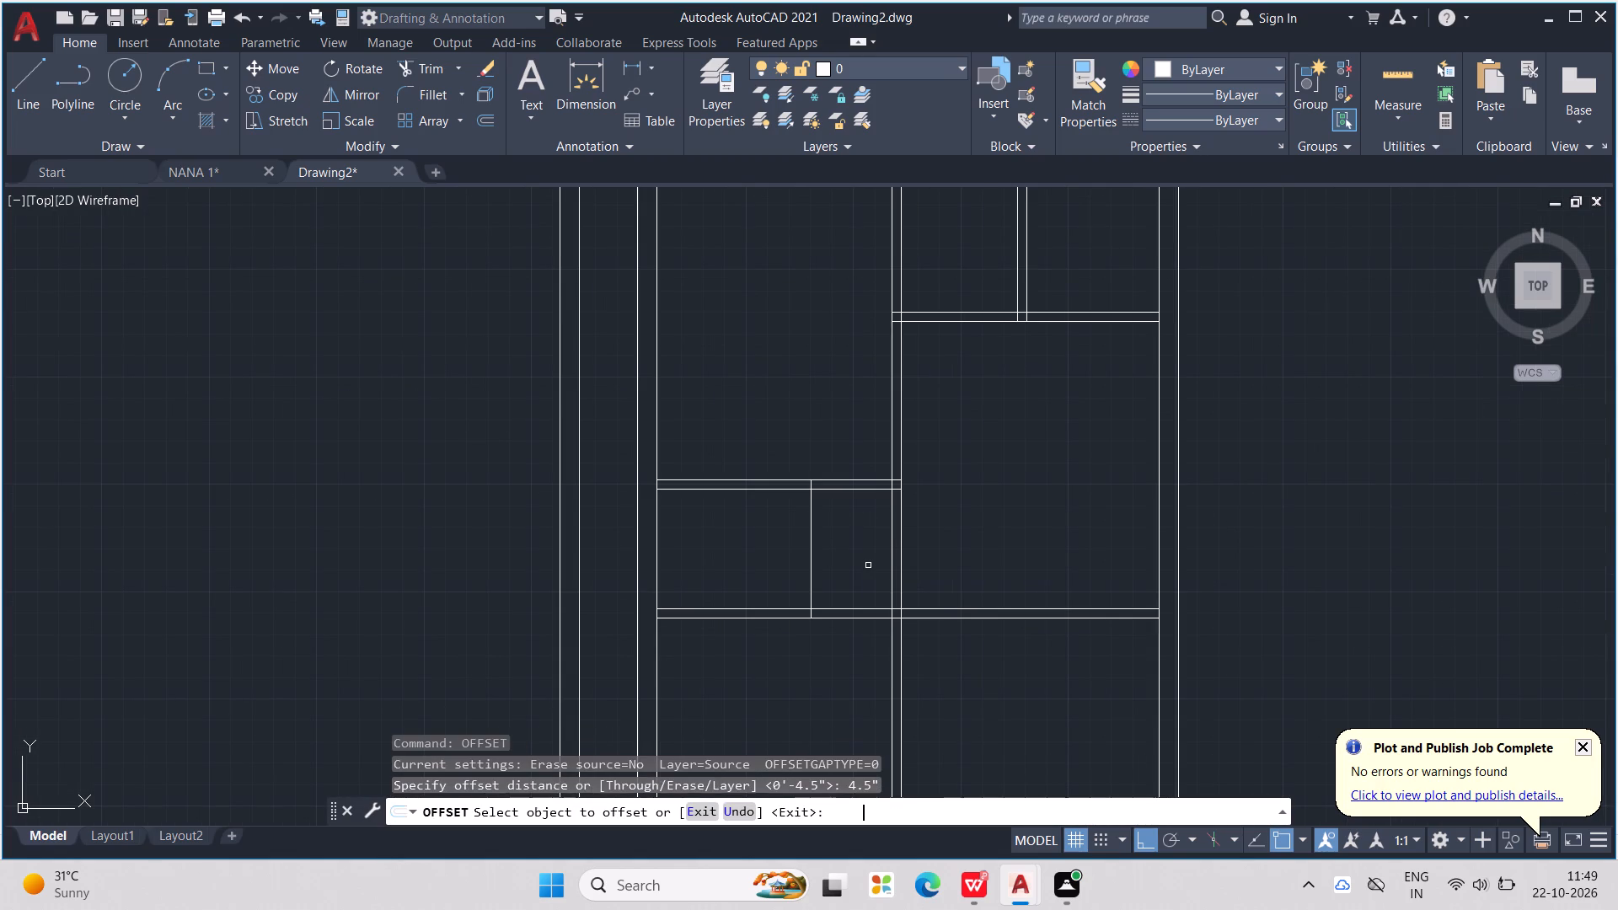
pyautogui.click(811, 561)
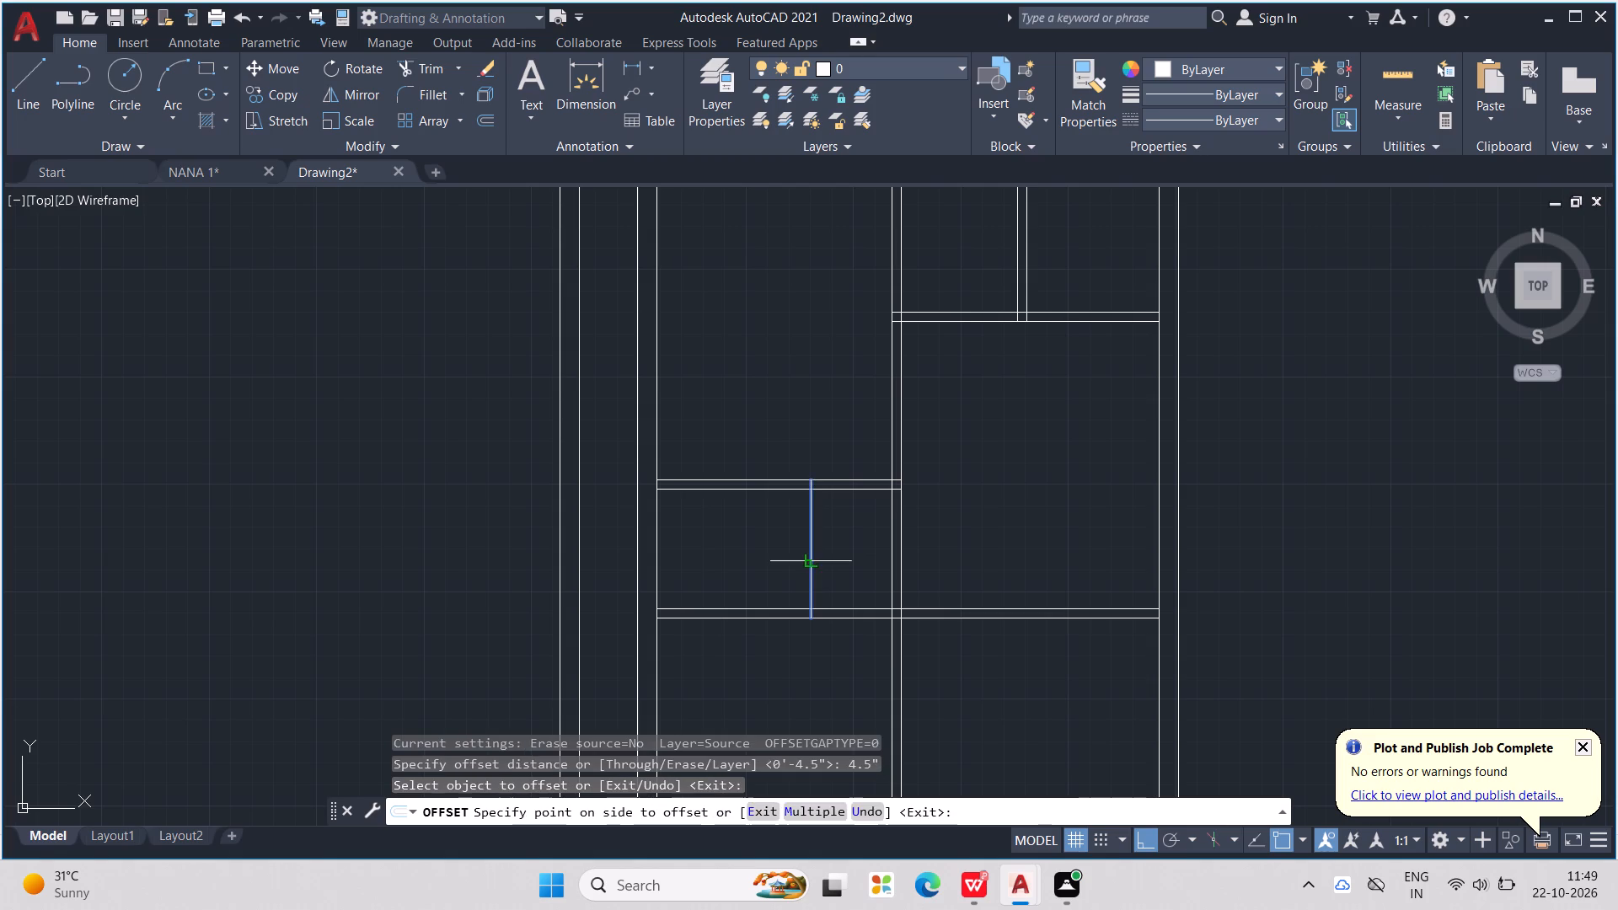
pyautogui.click(777, 565)
pyautogui.press('Escape')
pyautogui.press('Escape')
pyautogui.press('Escape')
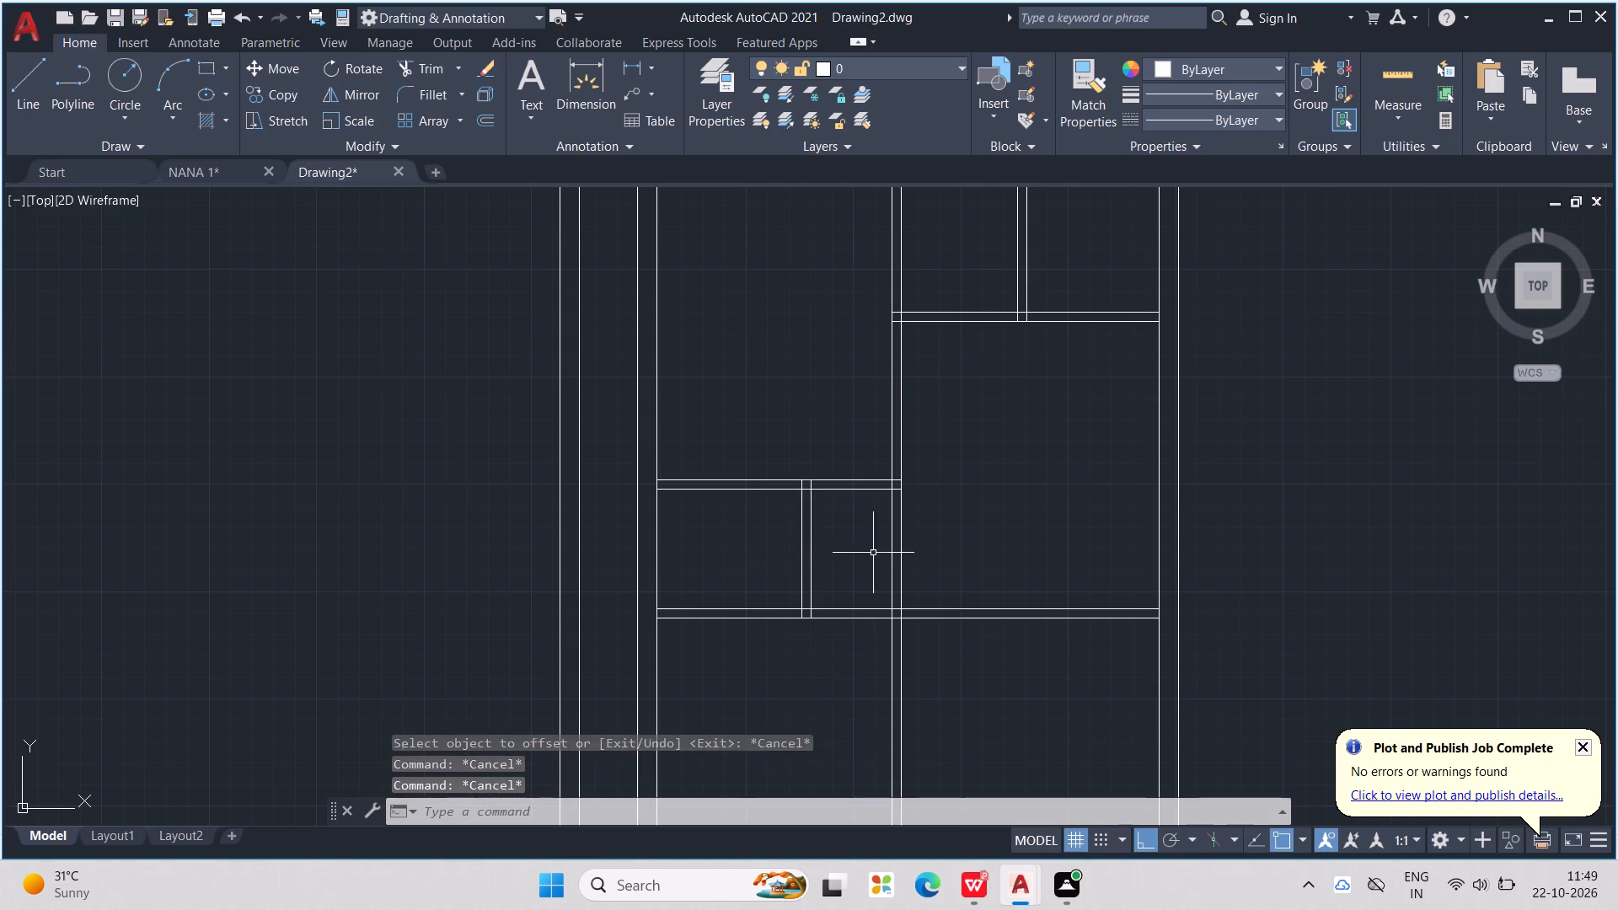
pyautogui.press('Escape')
pyautogui.press('Escape')
pyautogui.press('Escape')
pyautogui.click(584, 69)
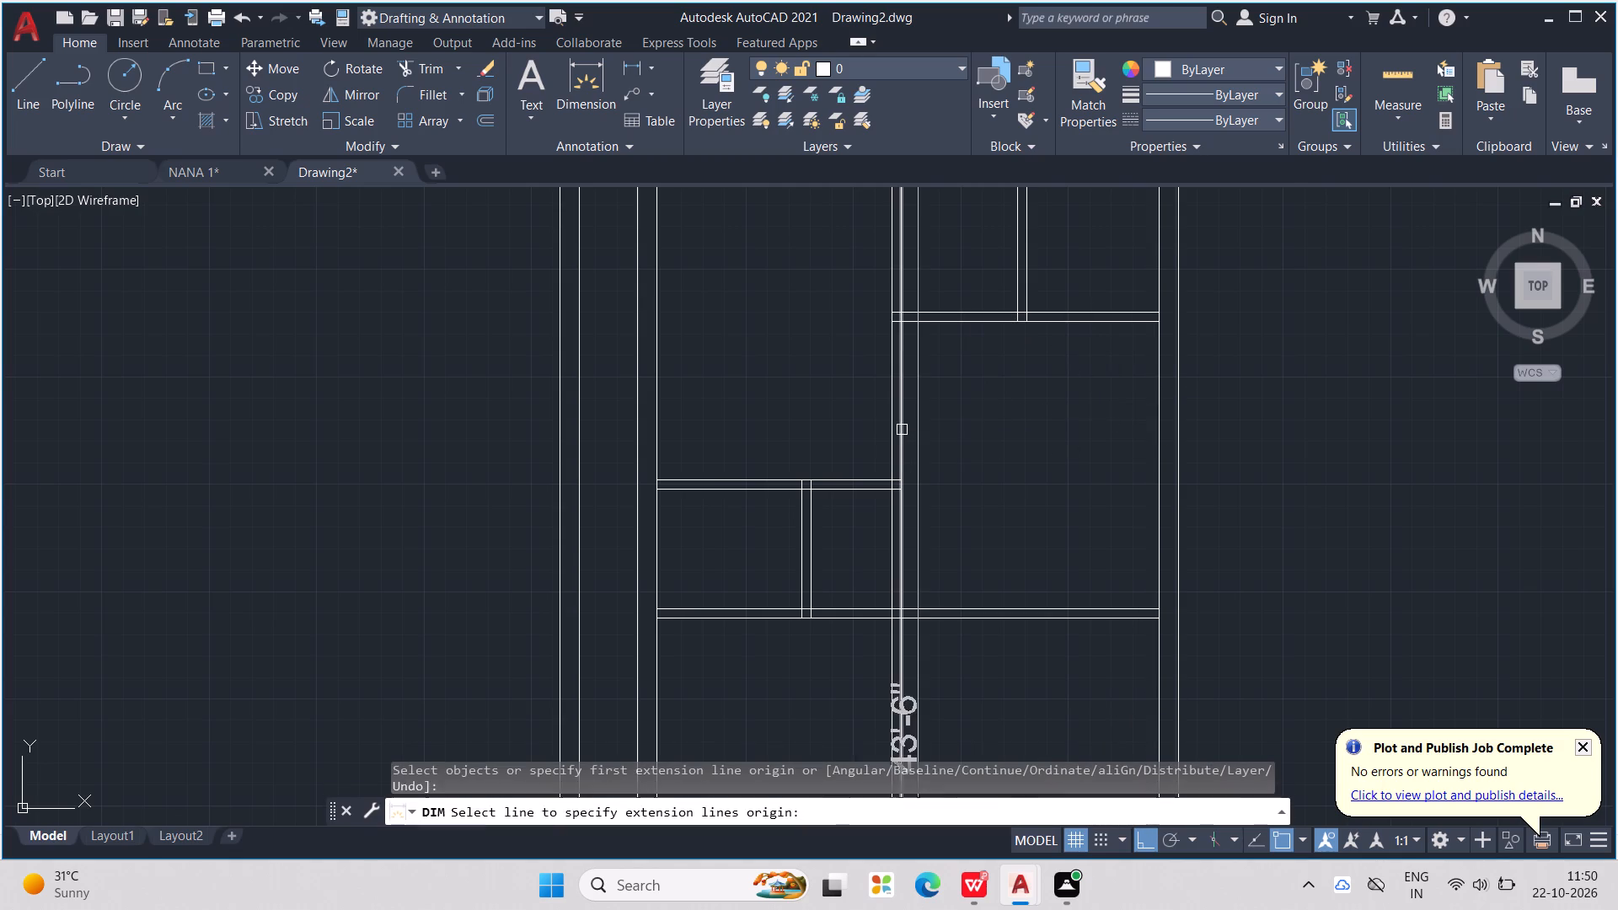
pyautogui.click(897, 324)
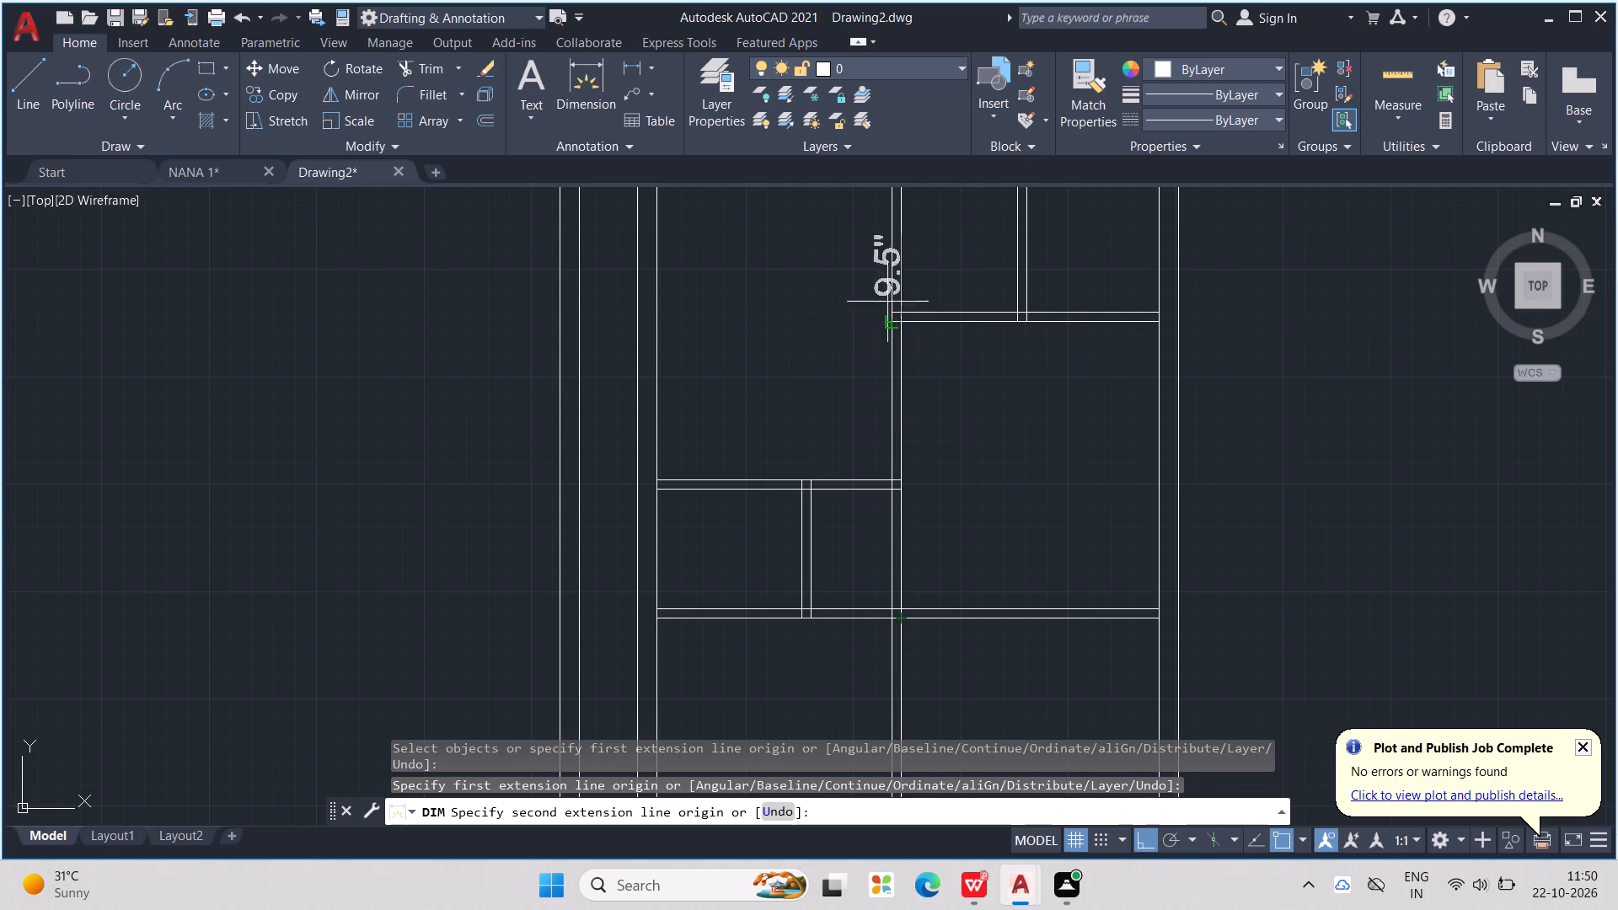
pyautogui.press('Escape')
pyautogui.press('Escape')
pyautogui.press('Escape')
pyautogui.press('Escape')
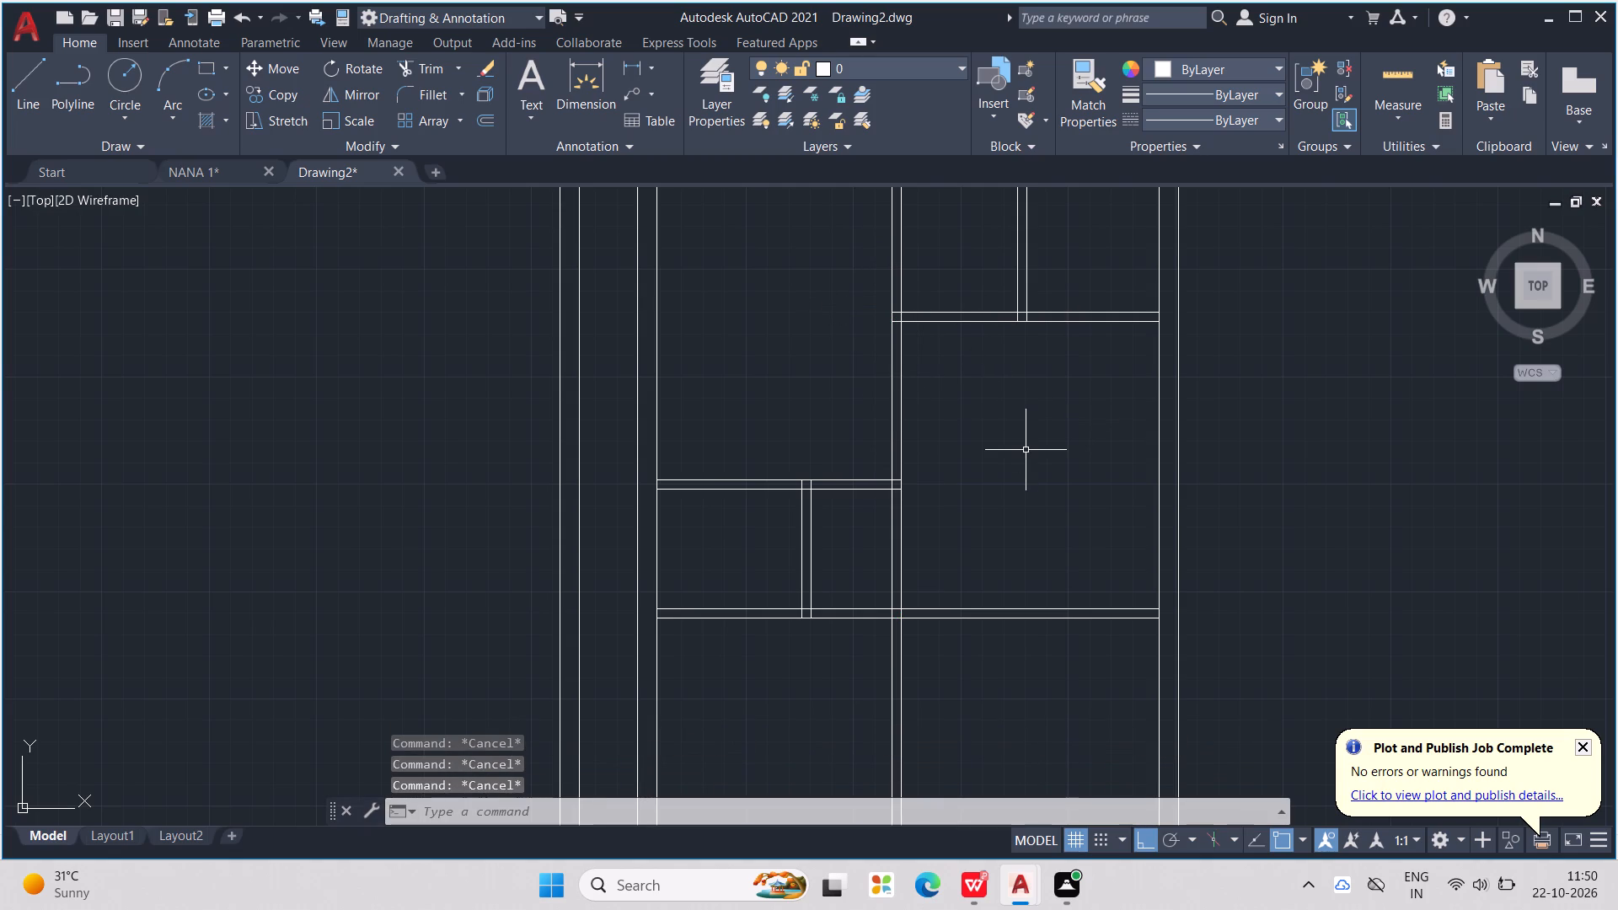
# Trim both lines of the new horizontal wall between the short vertical partition and the central wall.
pyautogui.write('TR')
pyautogui.press('Return')
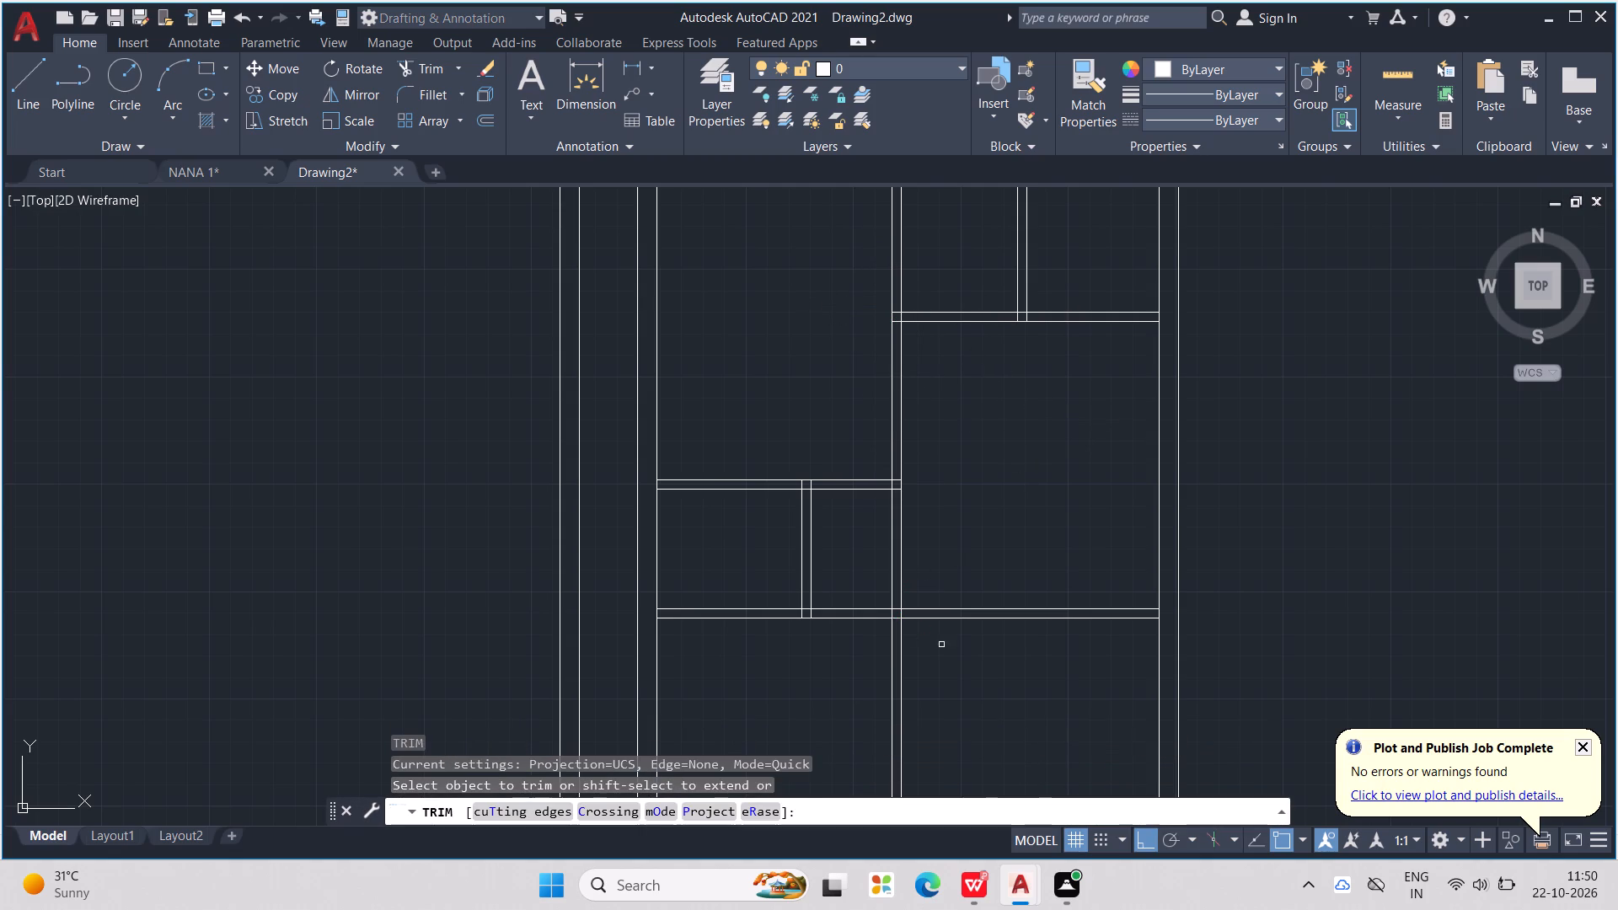
pyautogui.scroll(2, 941, 645)
pyautogui.moveTo(753, 534); pyautogui.dragTo(759, 591)
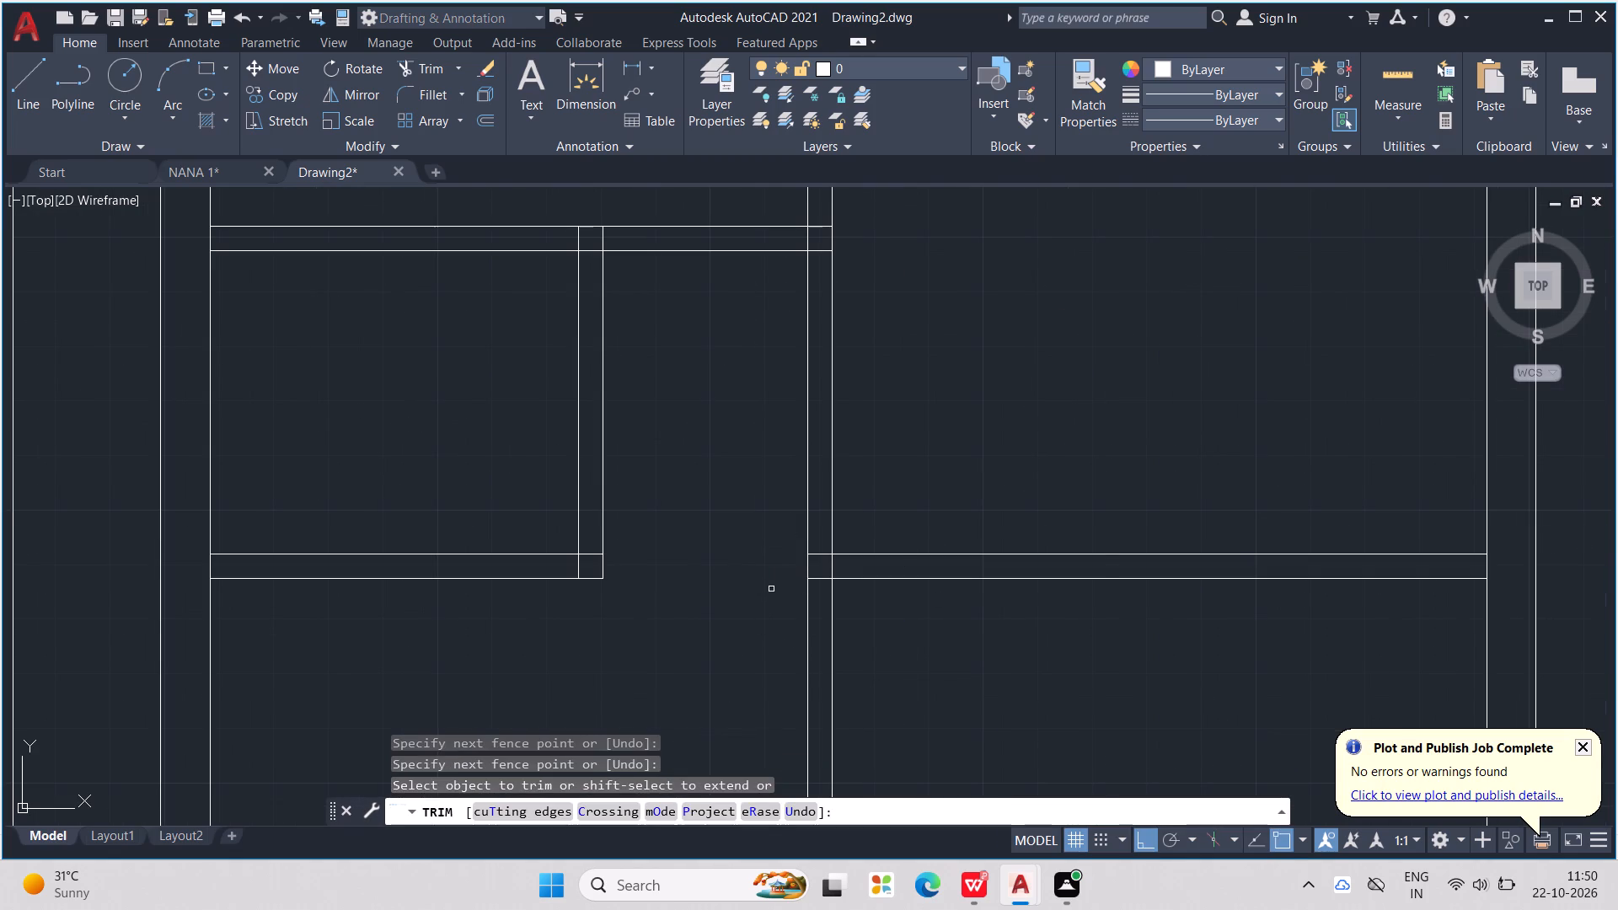
# Trim the central wall's two lines below the new horizontal wall and the overlapping segments inside their corner.
pyautogui.scroll(1, 774, 588)
pyautogui.moveTo(804, 602); pyautogui.dragTo(870, 634)
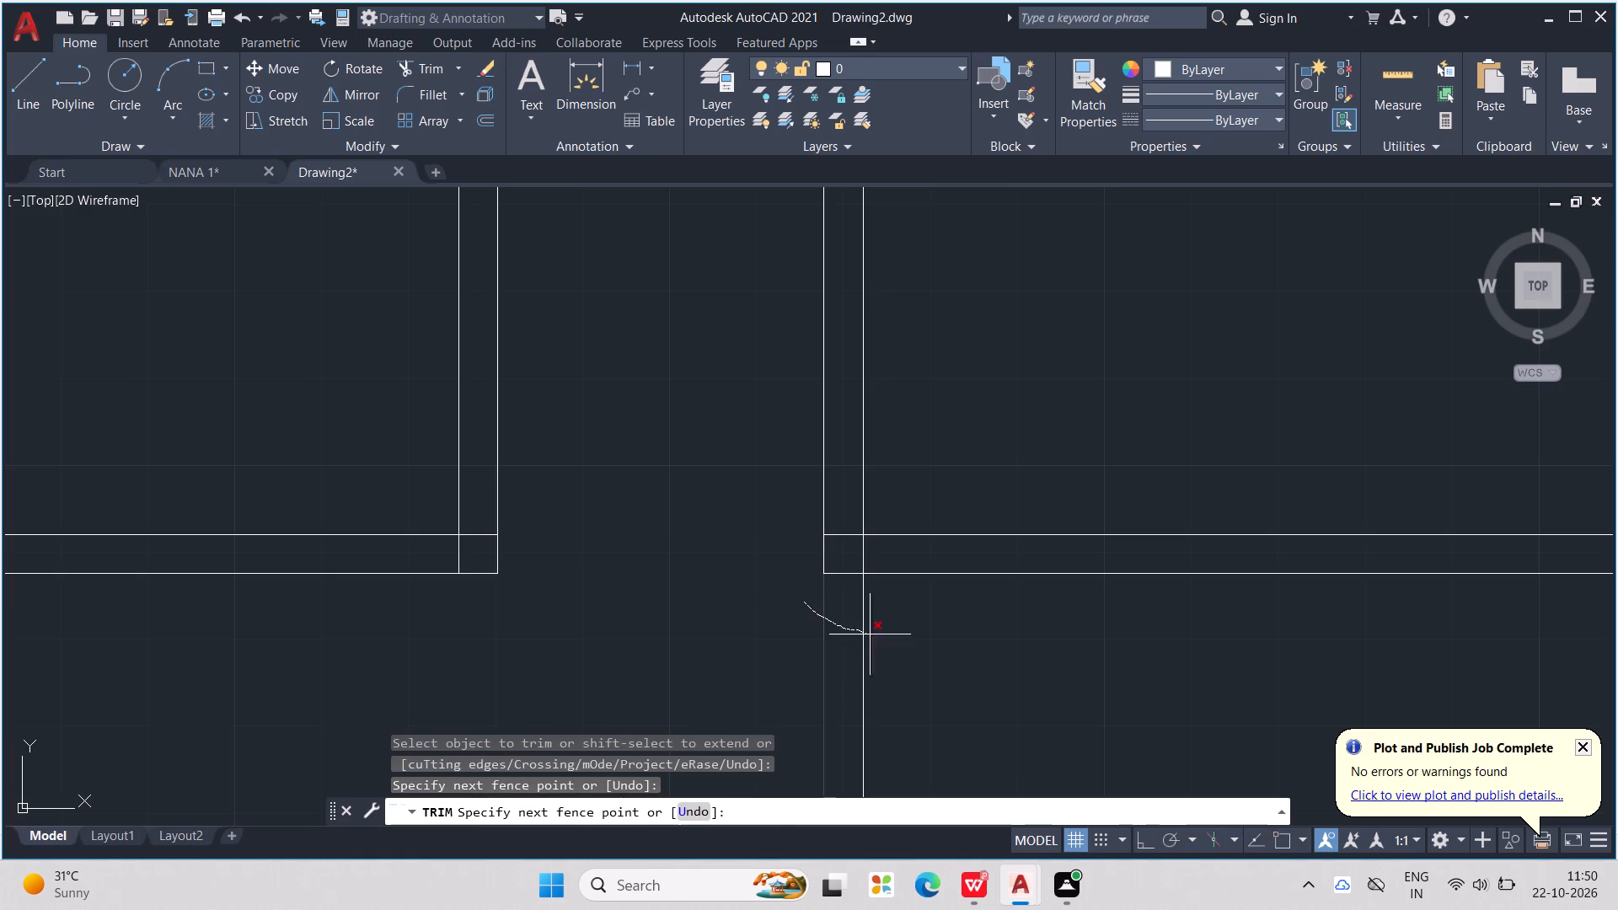
pyautogui.moveTo(870, 634); pyautogui.dragTo(889, 642)
pyautogui.scroll(2, 845, 558)
pyautogui.moveTo(844, 506); pyautogui.dragTo(889, 585)
pyautogui.scroll(-2, 910, 574)
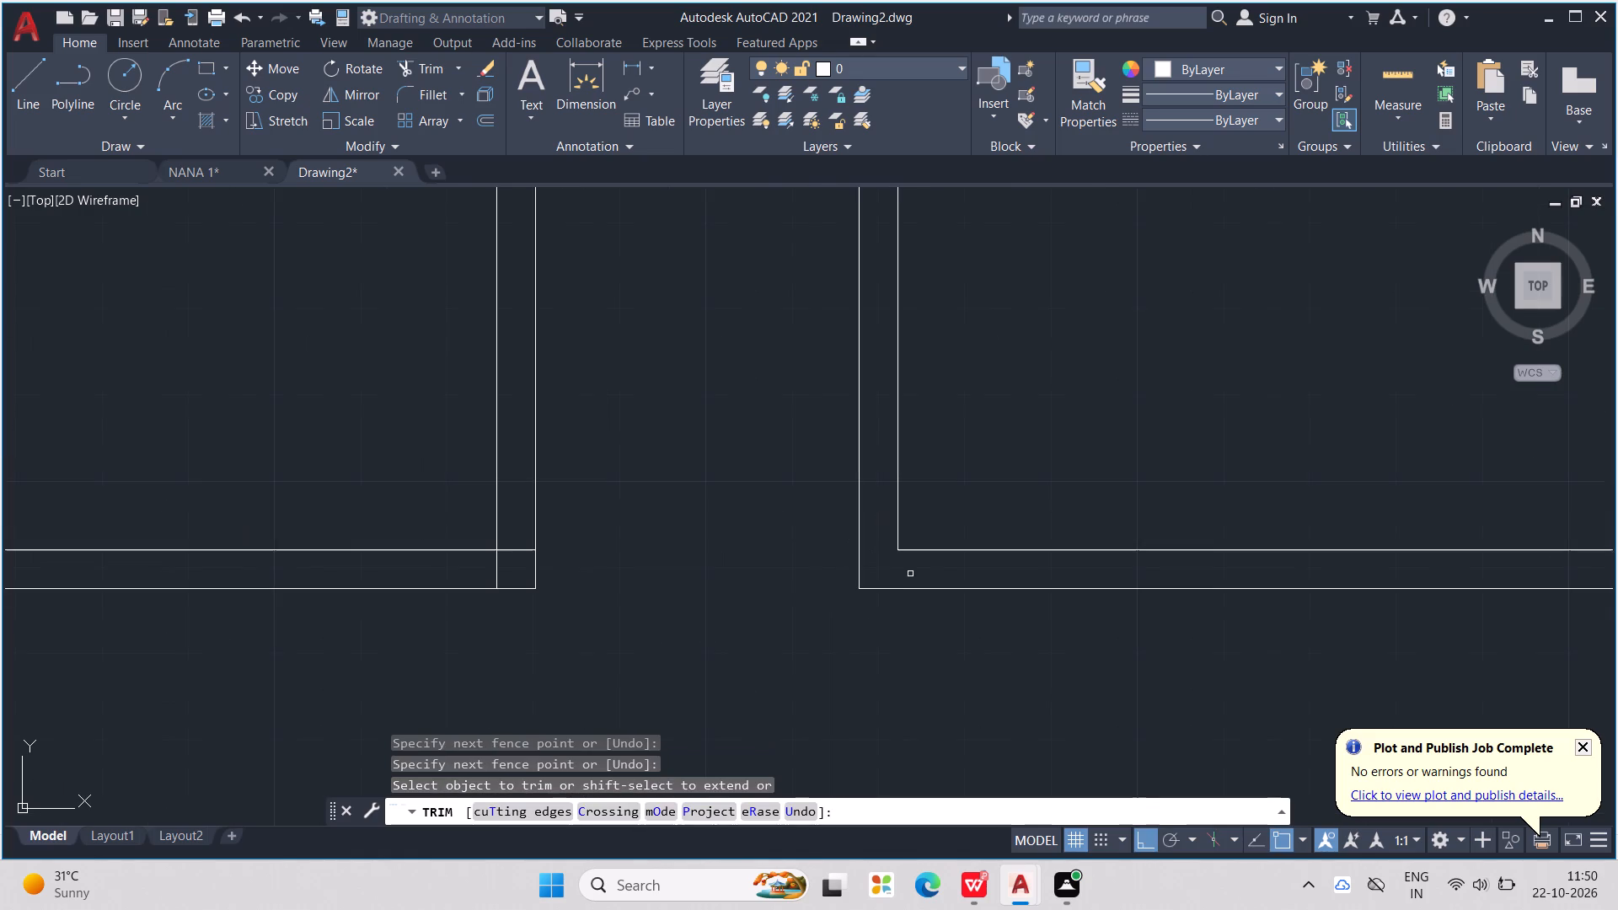
pyautogui.scroll(-3, 910, 573)
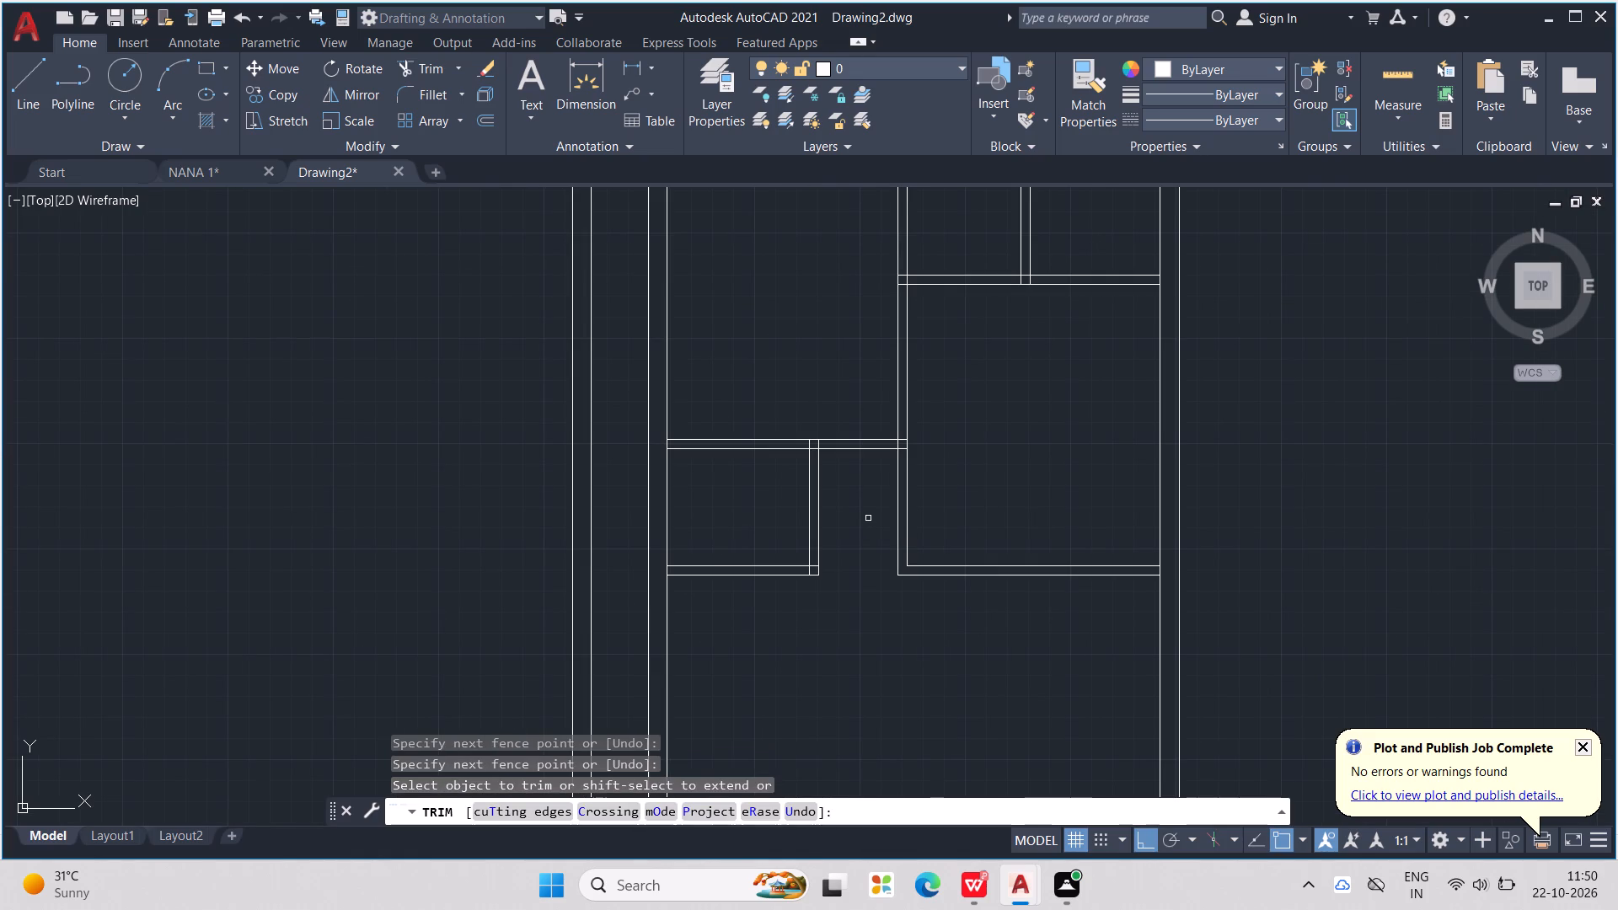
pyautogui.press('Escape')
pyautogui.press('Escape')
pyautogui.press('Escape')
pyautogui.press('Escape')
pyautogui.press('Escape')
pyautogui.press('Escape')
pyautogui.press('Escape')
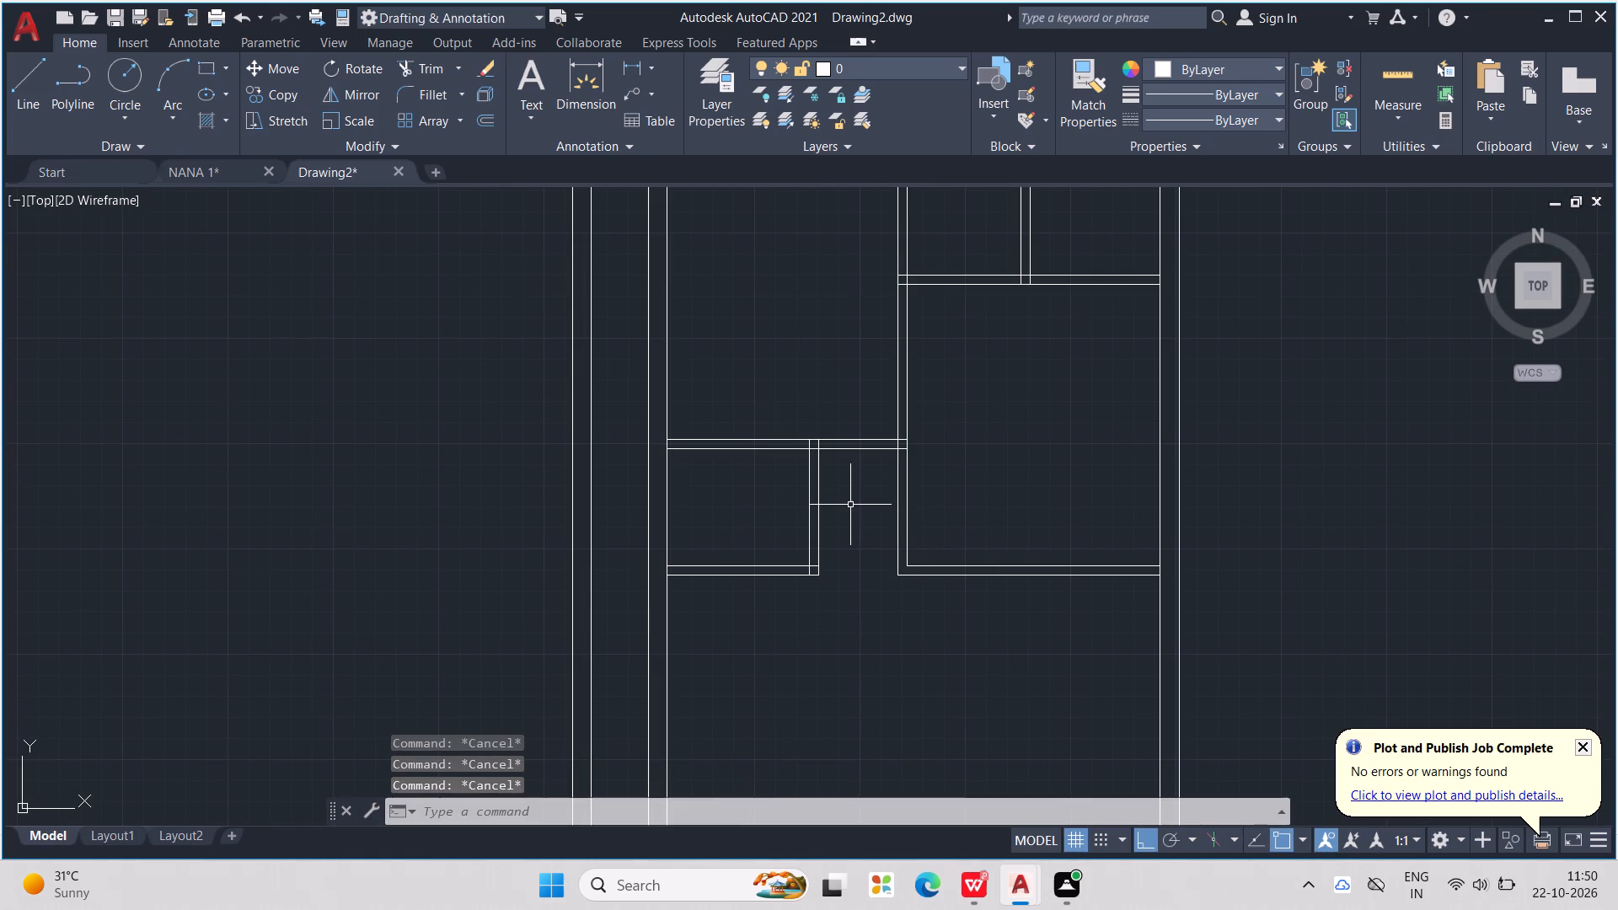
# Draw a short vertical line across the horizontal wall above the passage, just right of the short partition.
pyautogui.press('l')
pyautogui.press('Return')
pyautogui.scroll(2, 850, 505)
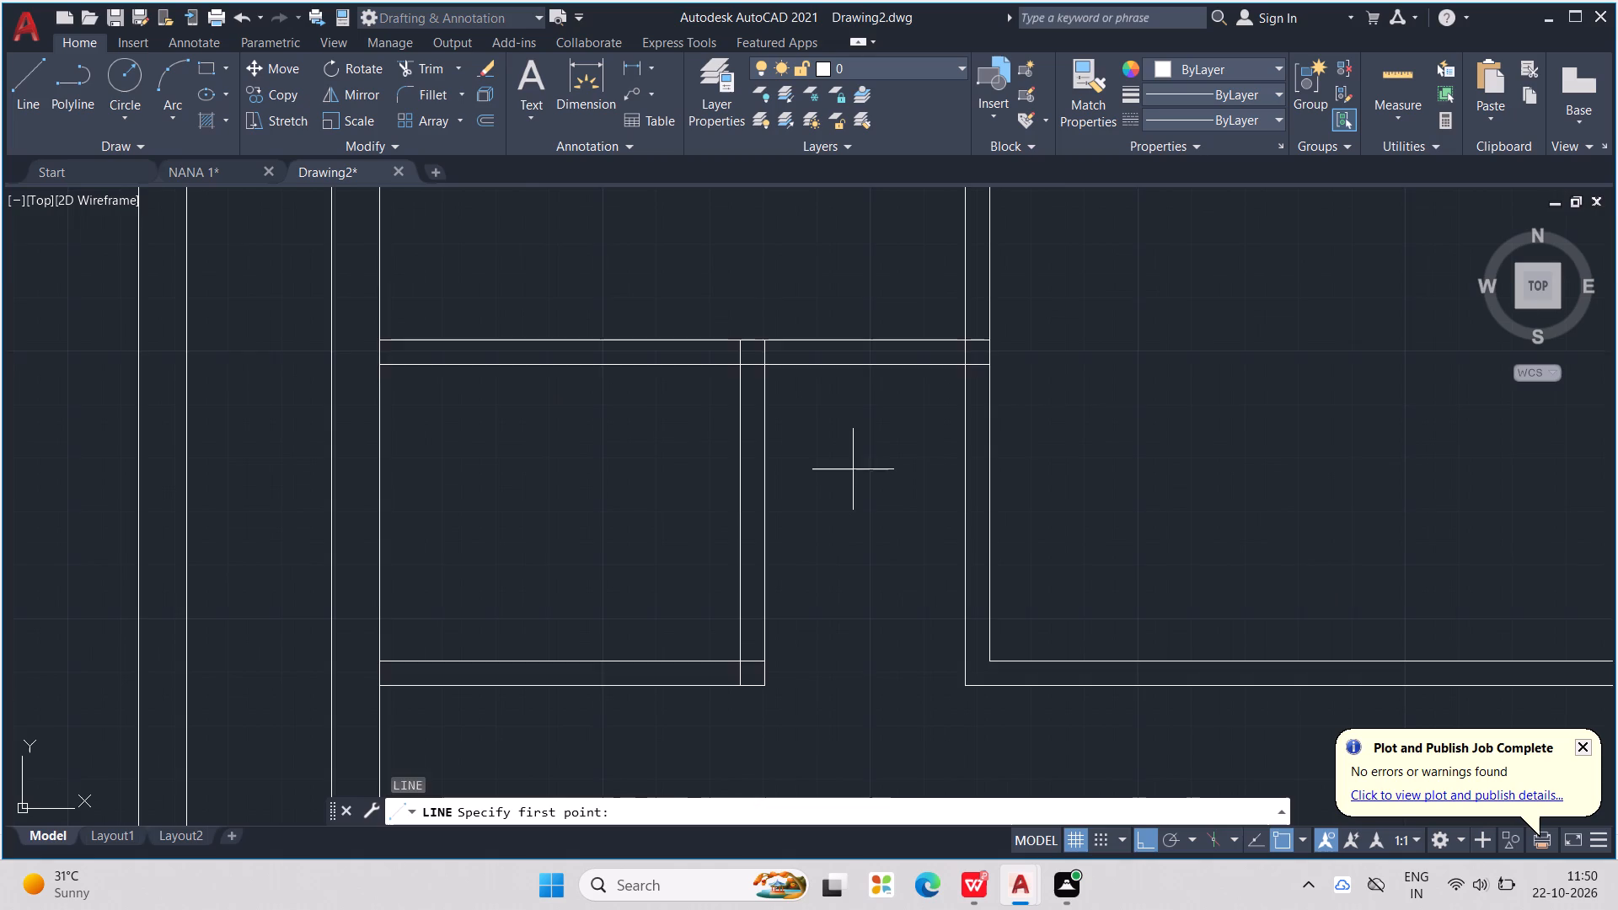
pyautogui.scroll(1, 853, 467)
pyautogui.click(742, 265)
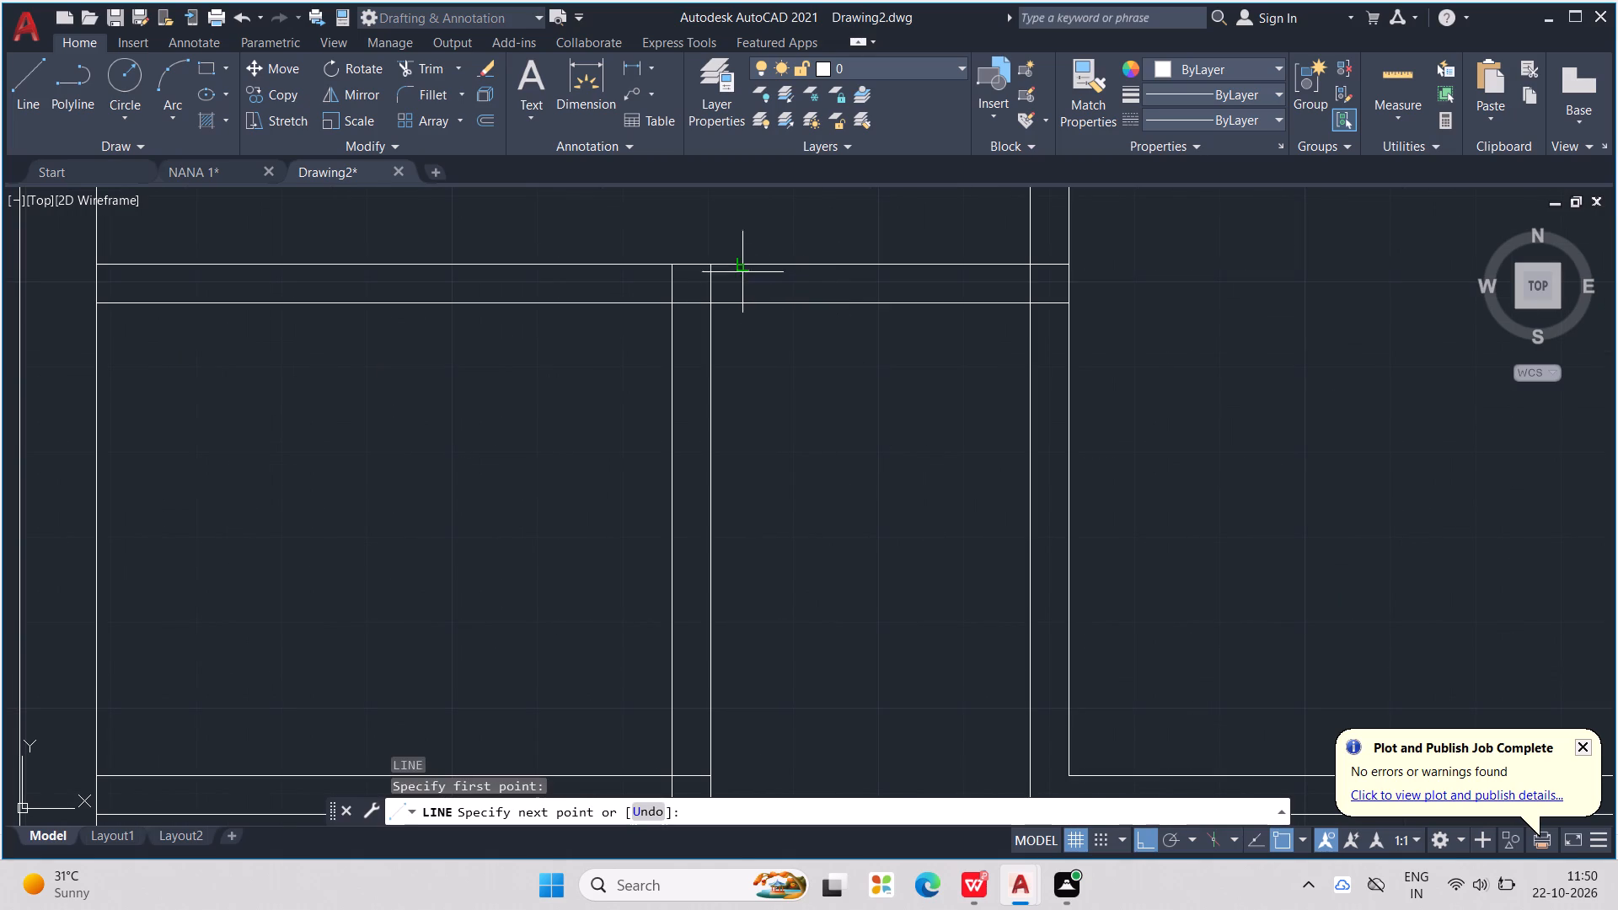
pyautogui.click(742, 301)
pyautogui.press('Escape')
pyautogui.press('Escape')
pyautogui.press('Escape')
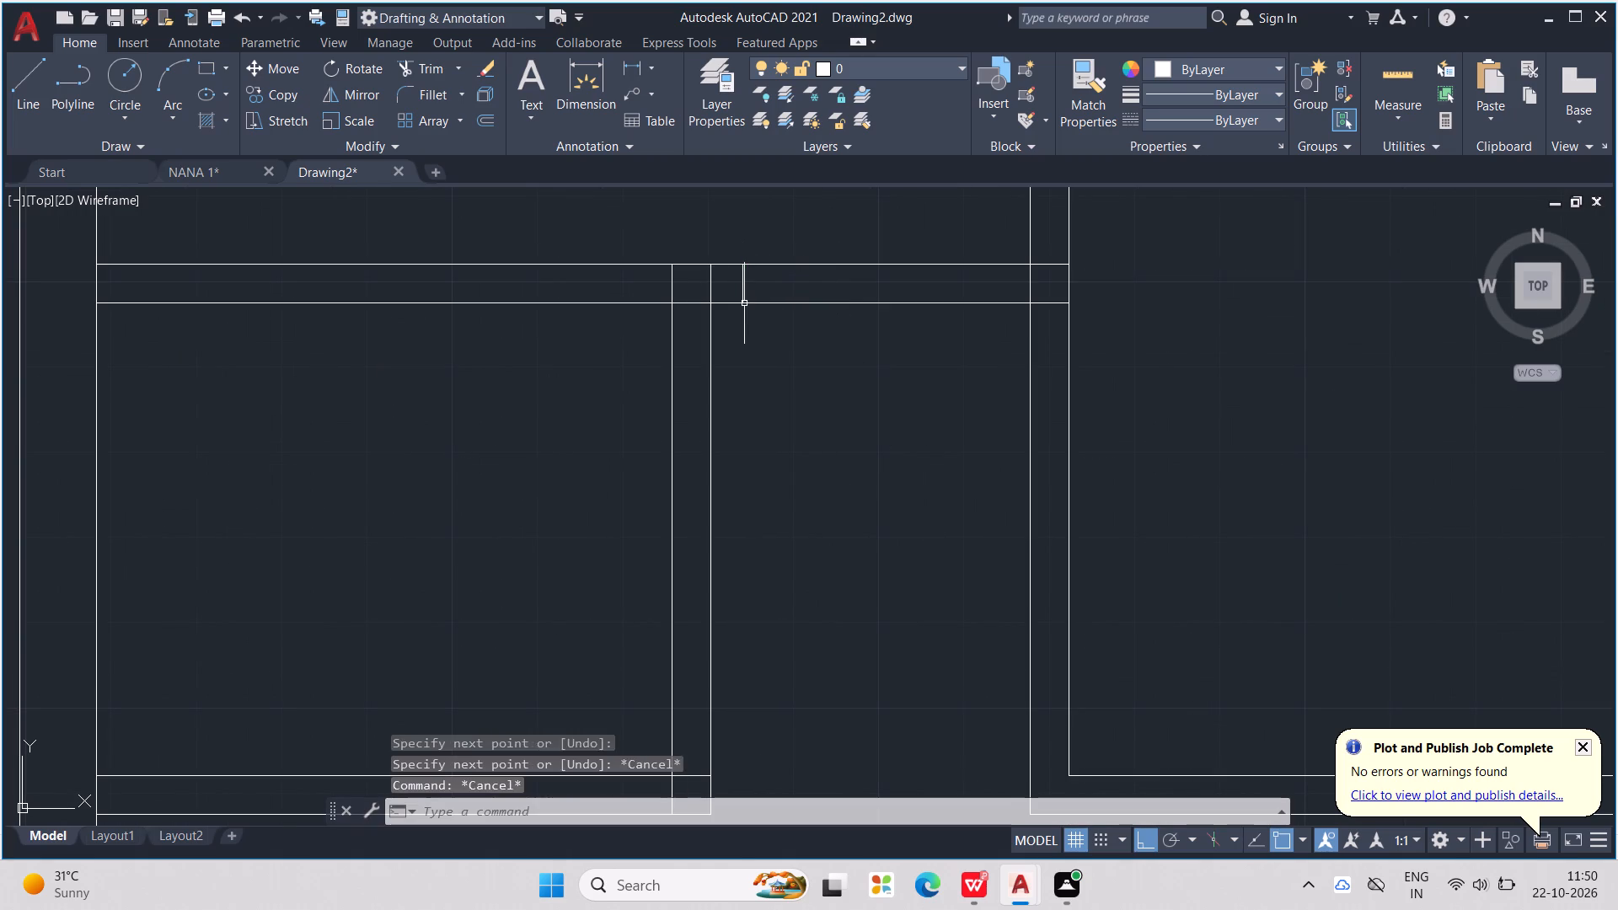
pyautogui.press('Escape')
pyautogui.press('Escape')
pyautogui.press('Escape')
pyautogui.press('Escape')
# Trim that wall's upper line from the short closing line to the central wall, plus both line pieces inside the central wall.
pyautogui.write('TR')
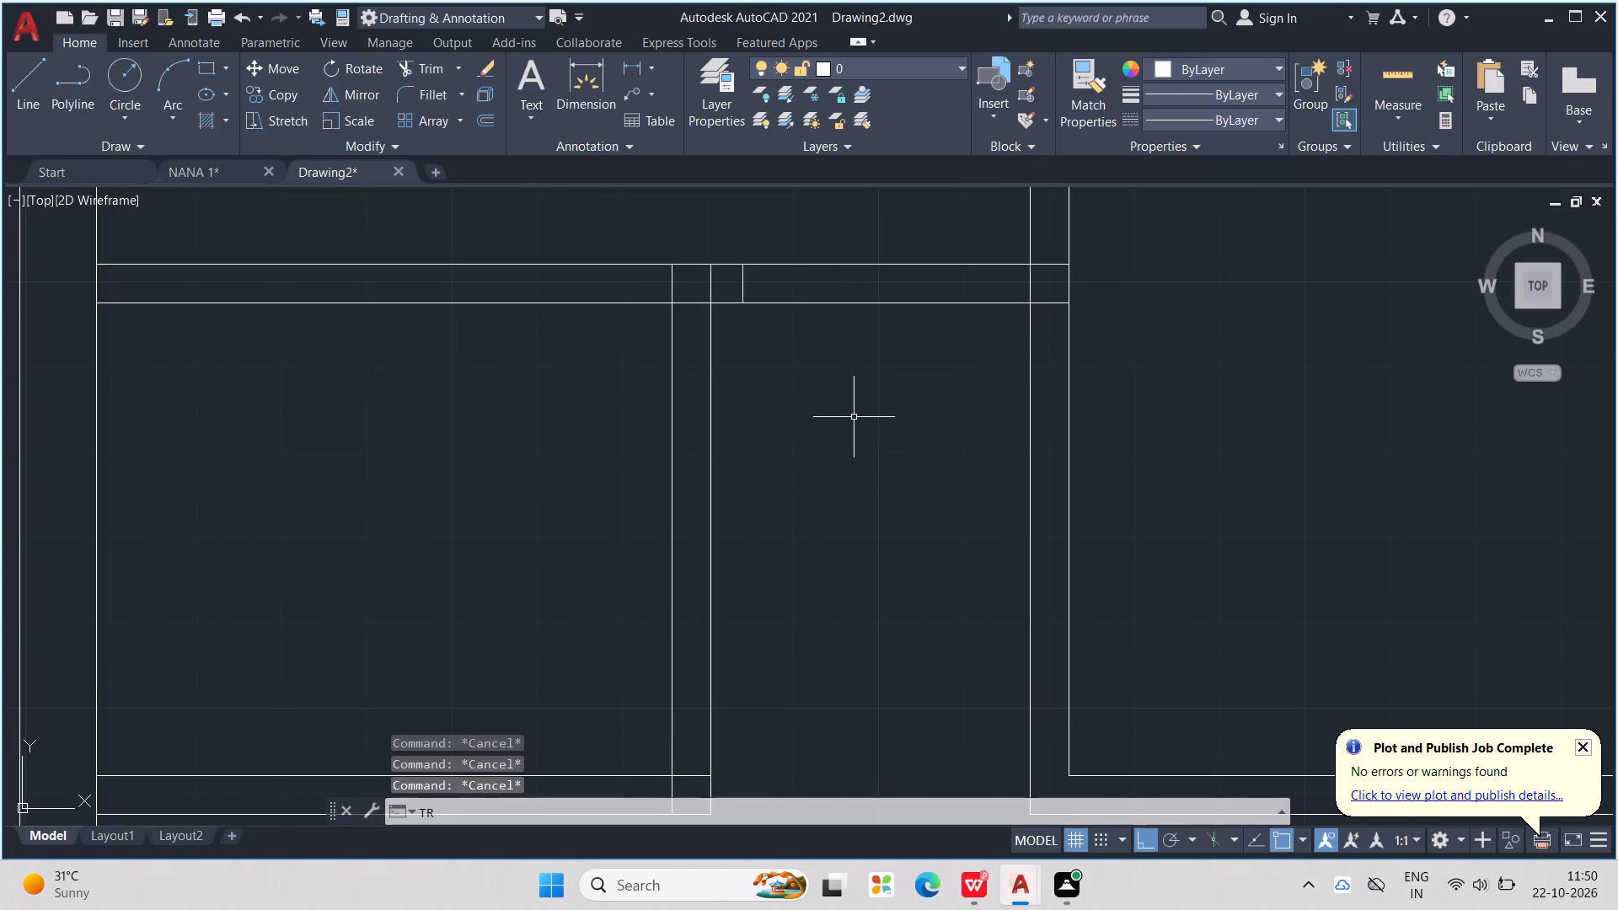
pyautogui.press('Return')
pyautogui.click(881, 260)
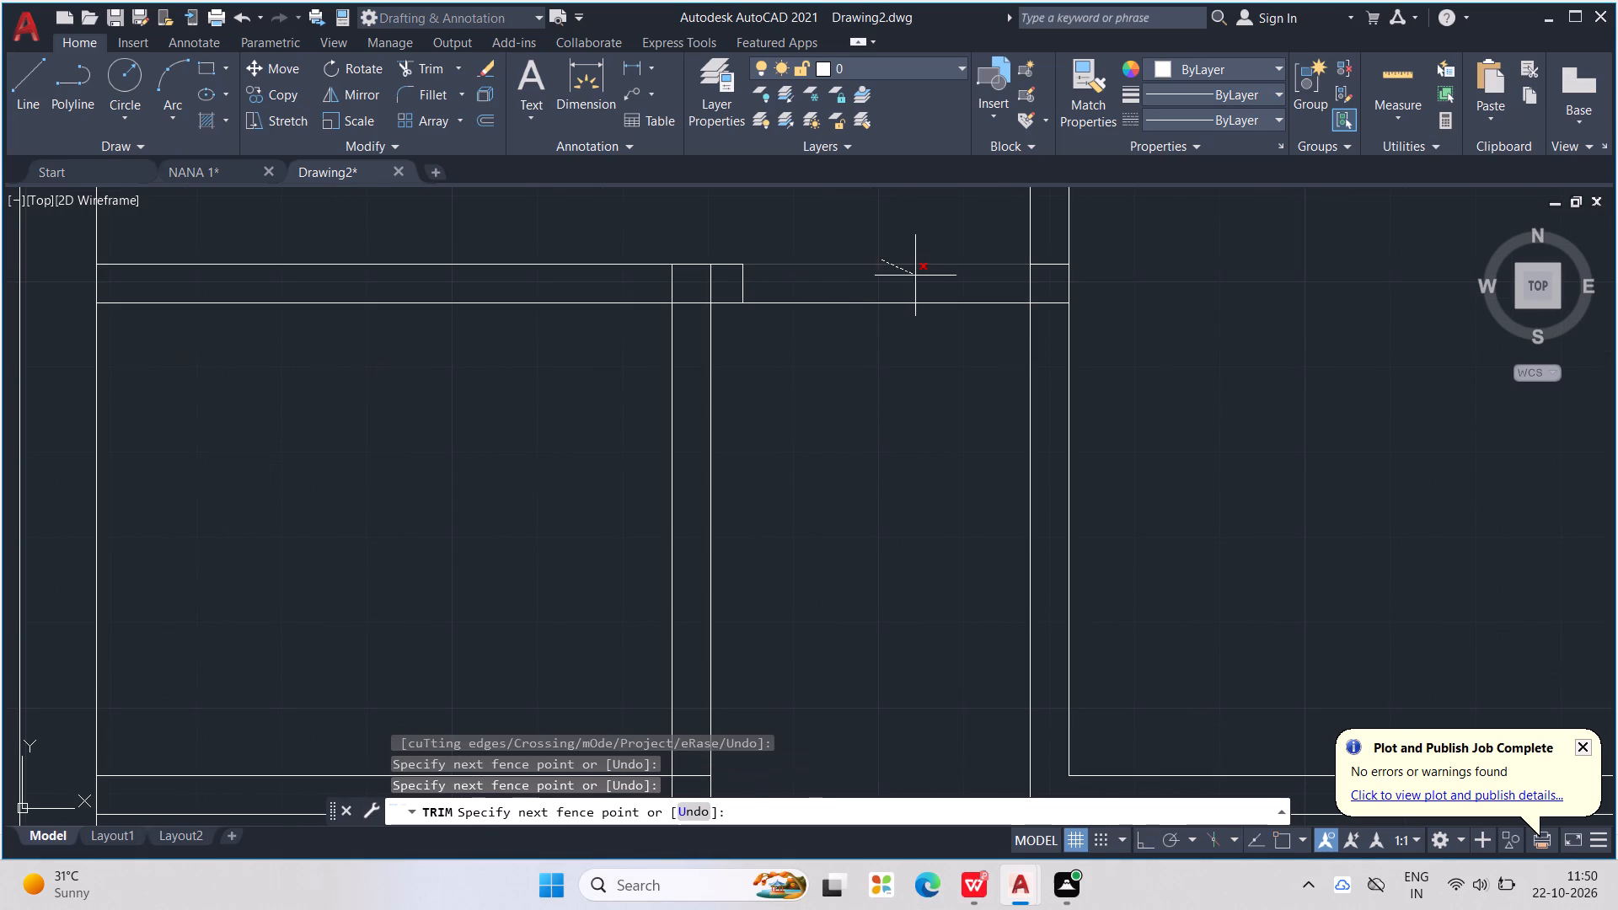
pyautogui.click(915, 276)
pyautogui.click(1047, 260)
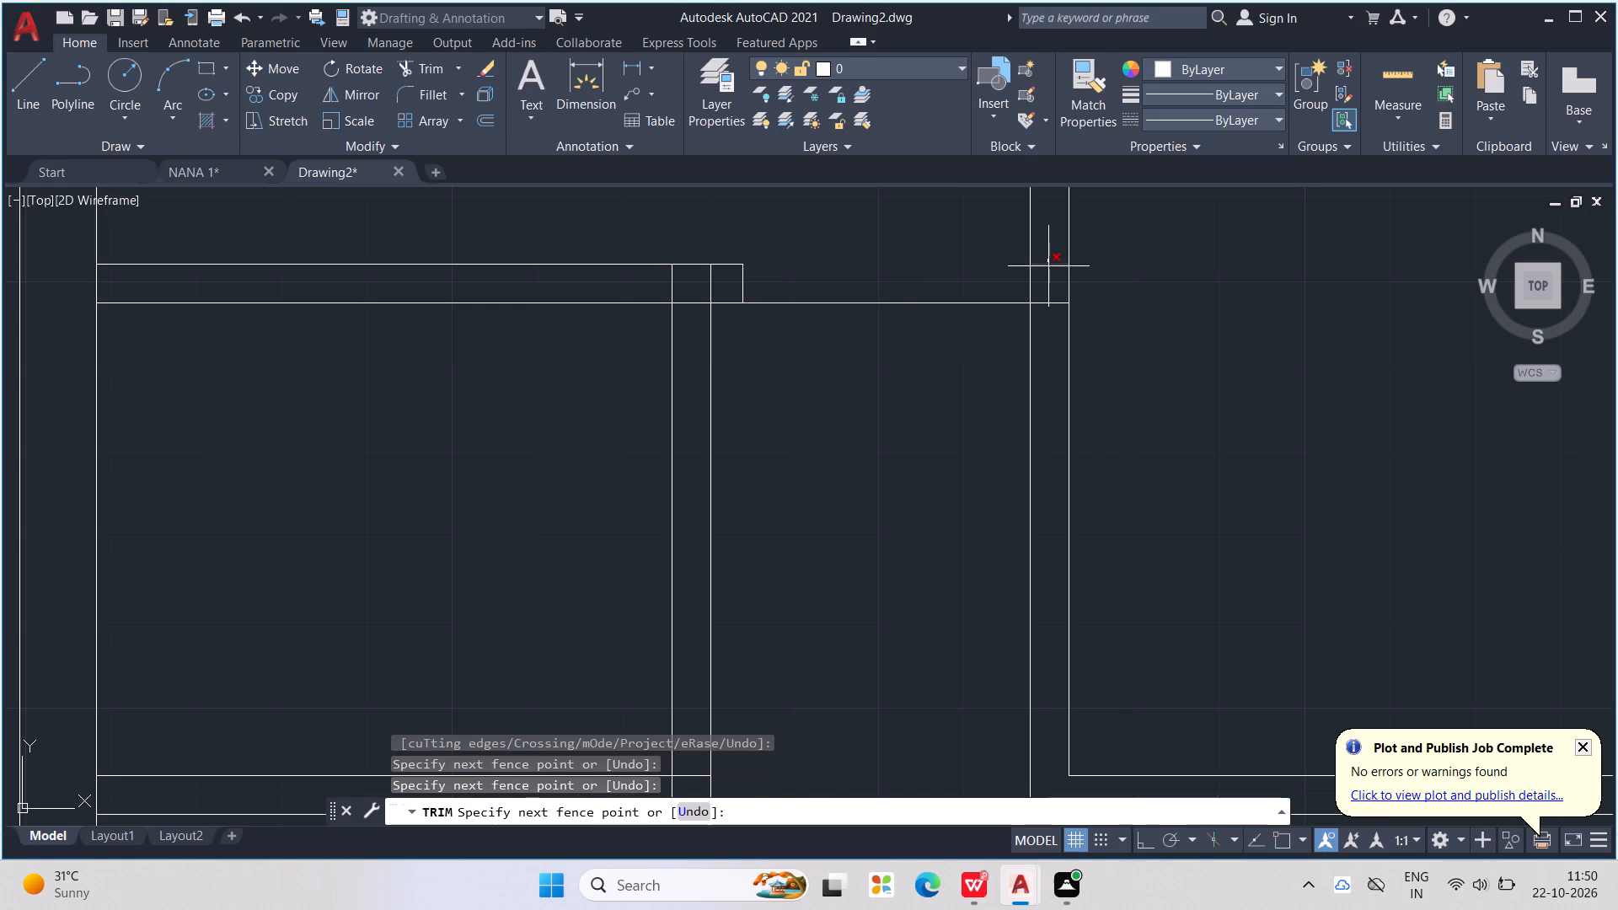
pyautogui.click(1048, 266)
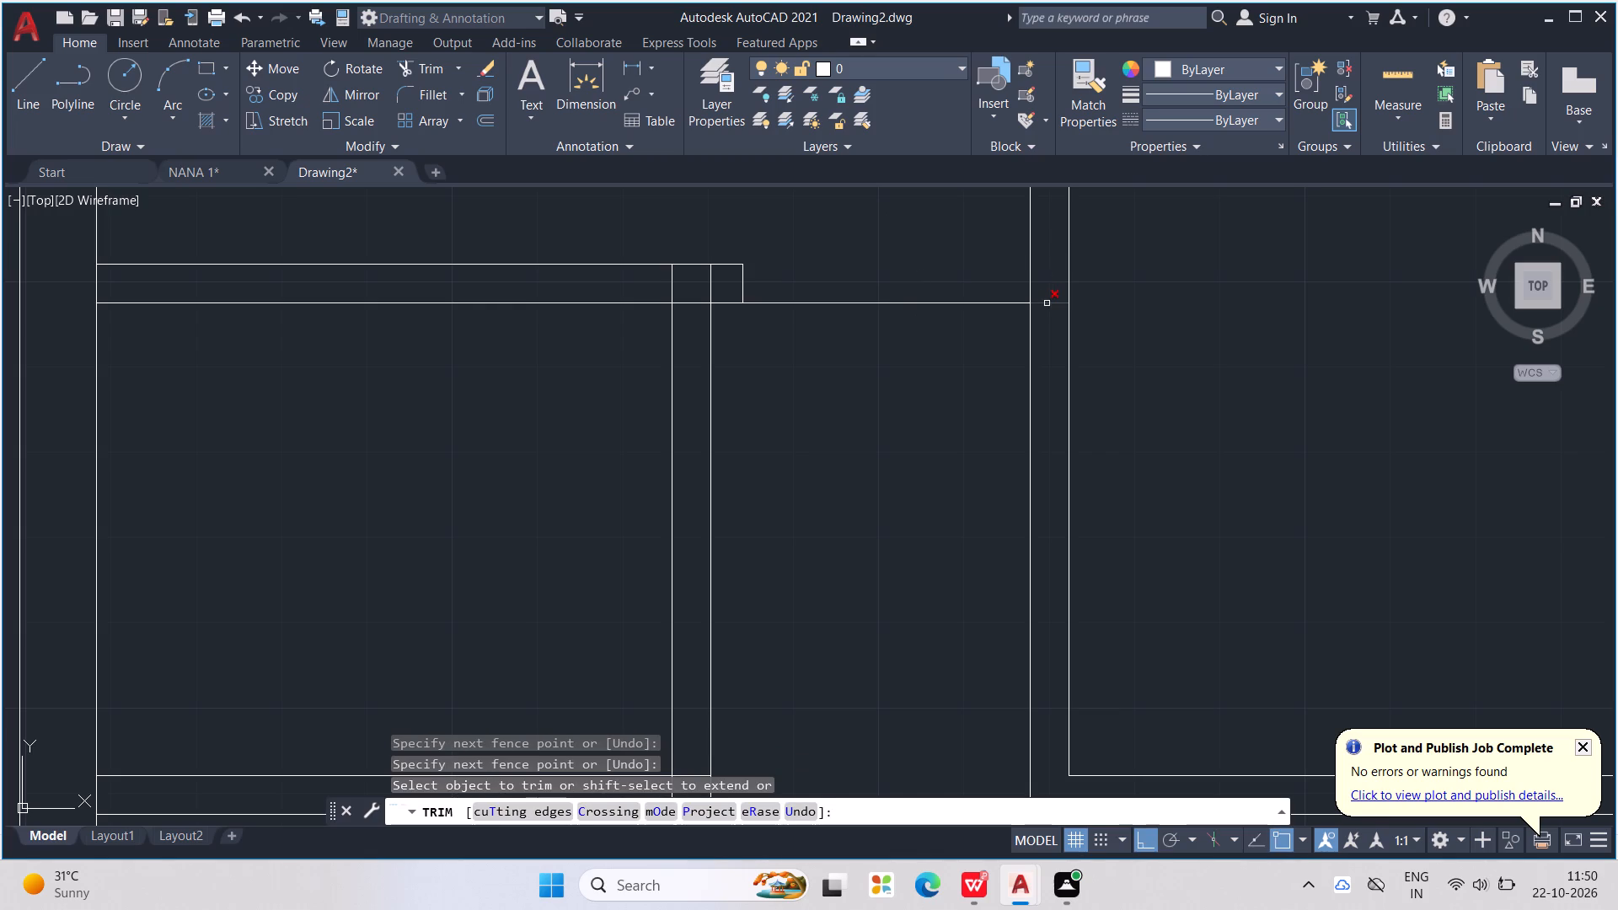
pyautogui.click(1047, 303)
pyautogui.scroll(-2, 1053, 297)
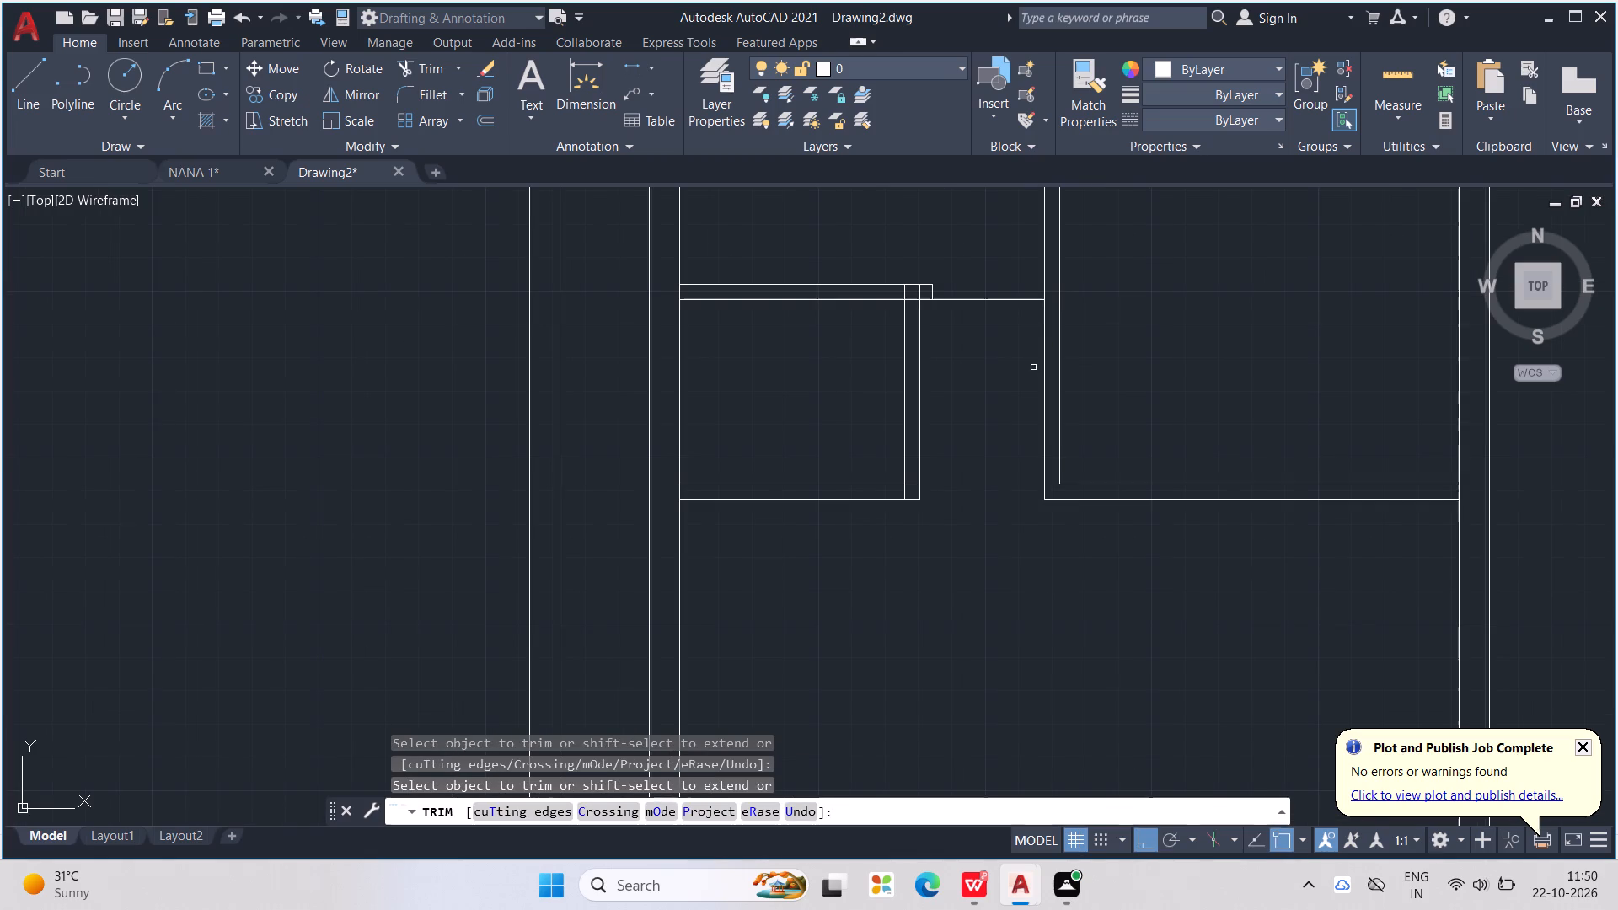
# Trim the overlapping line segments inside the short vertical partition's top junction and bottom corner.
pyautogui.scroll(3, 924, 292)
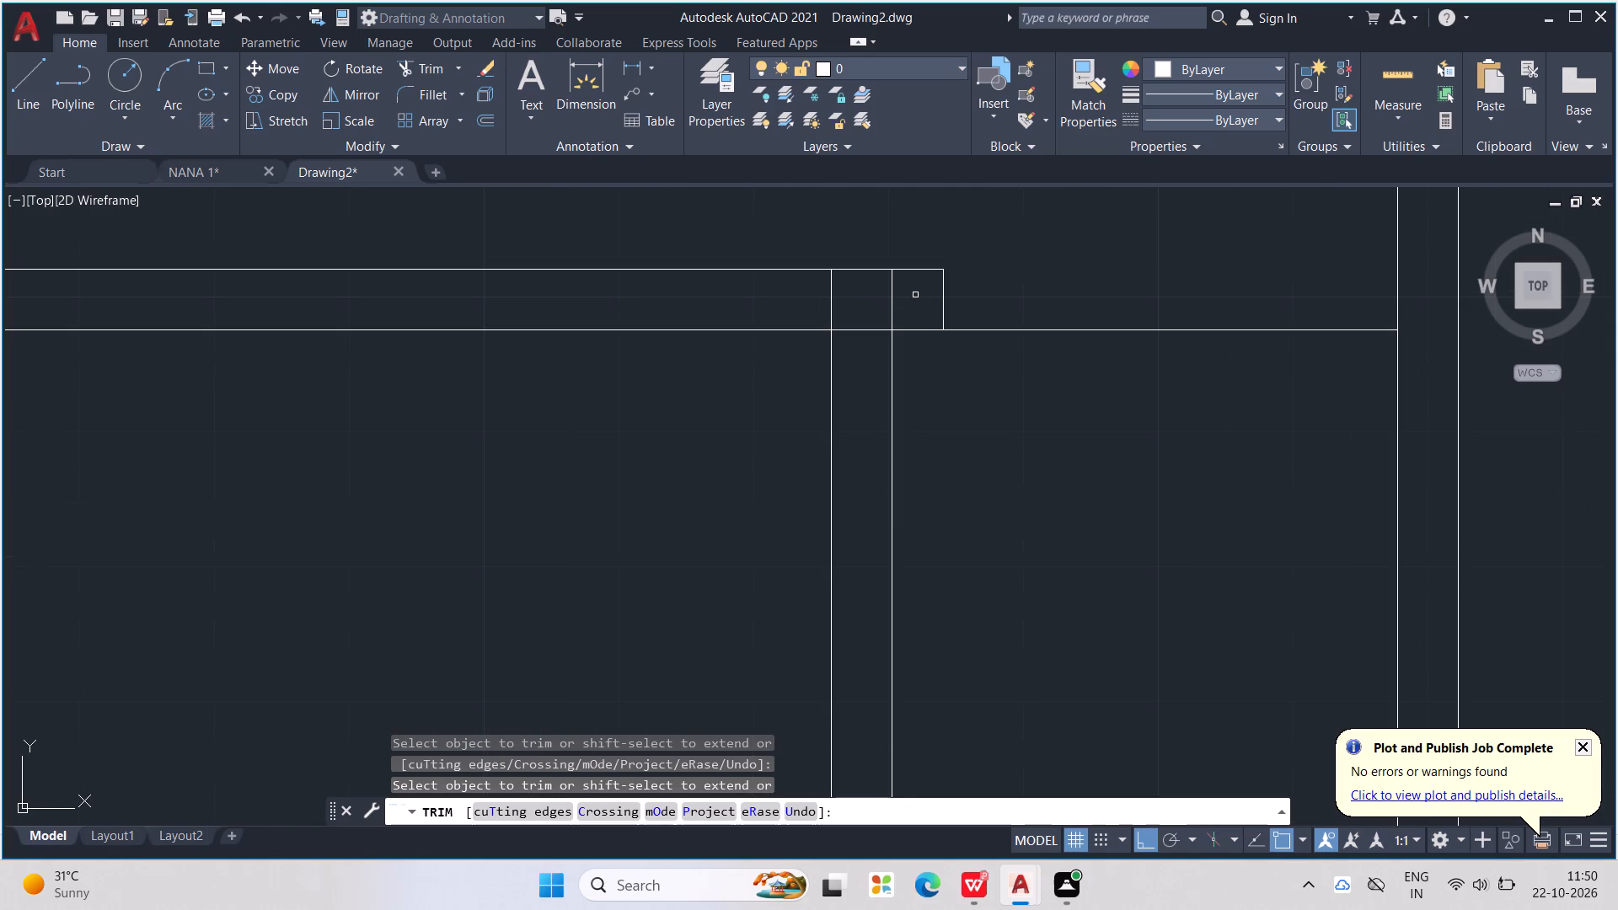
pyautogui.scroll(2, 915, 295)
pyautogui.moveTo(700, 309); pyautogui.dragTo(780, 369)
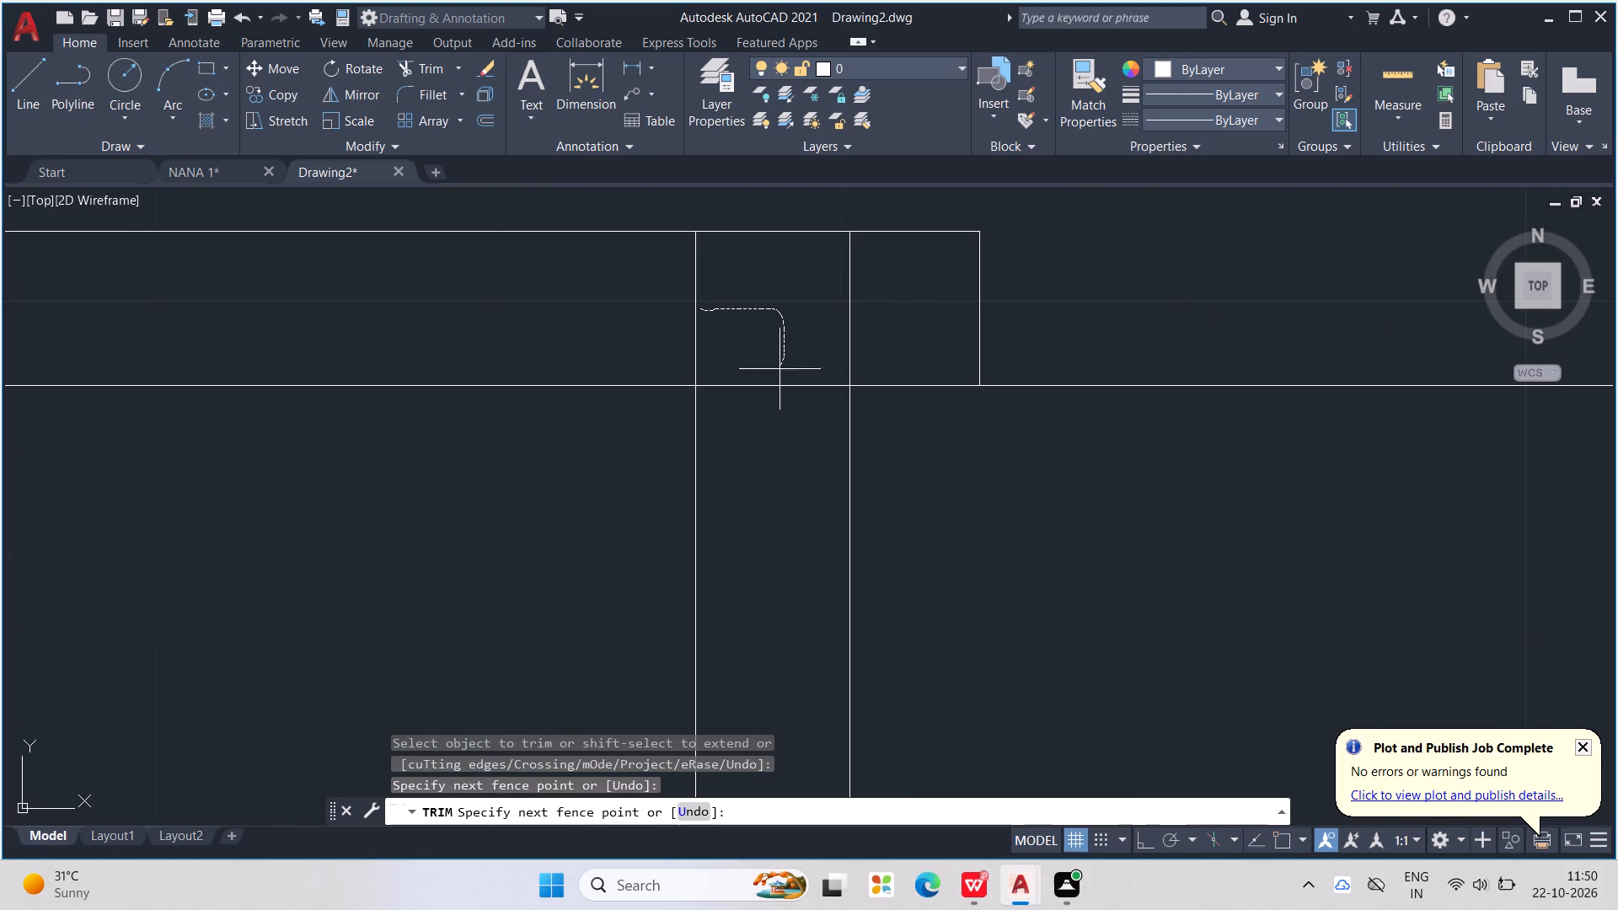
pyautogui.moveTo(780, 369); pyautogui.dragTo(620, 332)
pyautogui.scroll(-2, 626, 319)
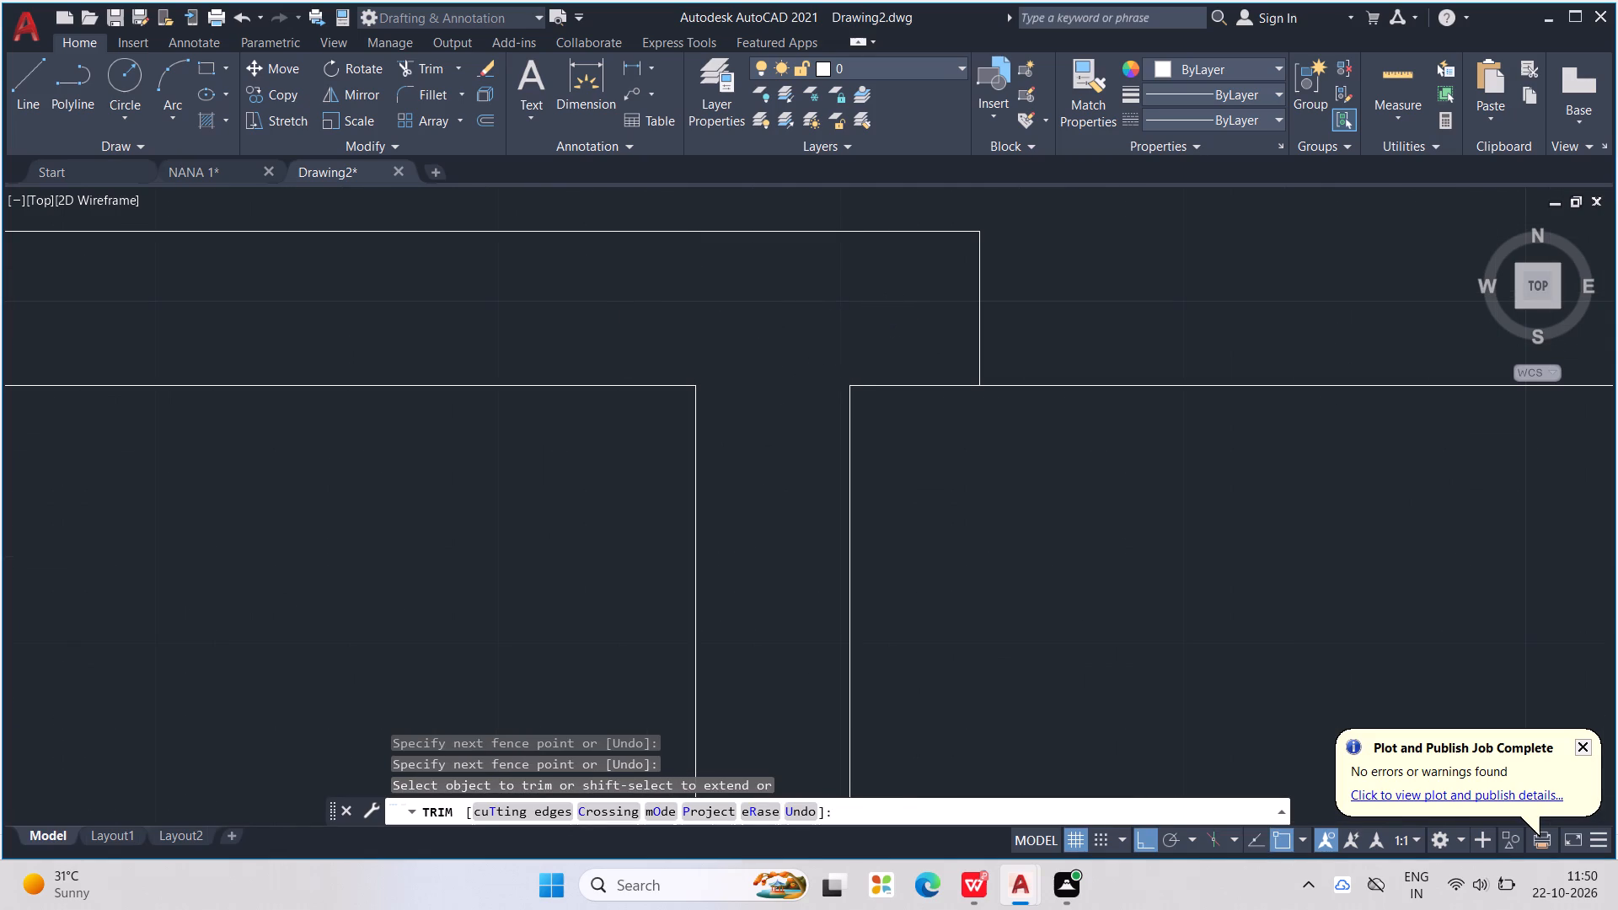
pyautogui.scroll(-3, 626, 319)
pyautogui.scroll(3, 673, 564)
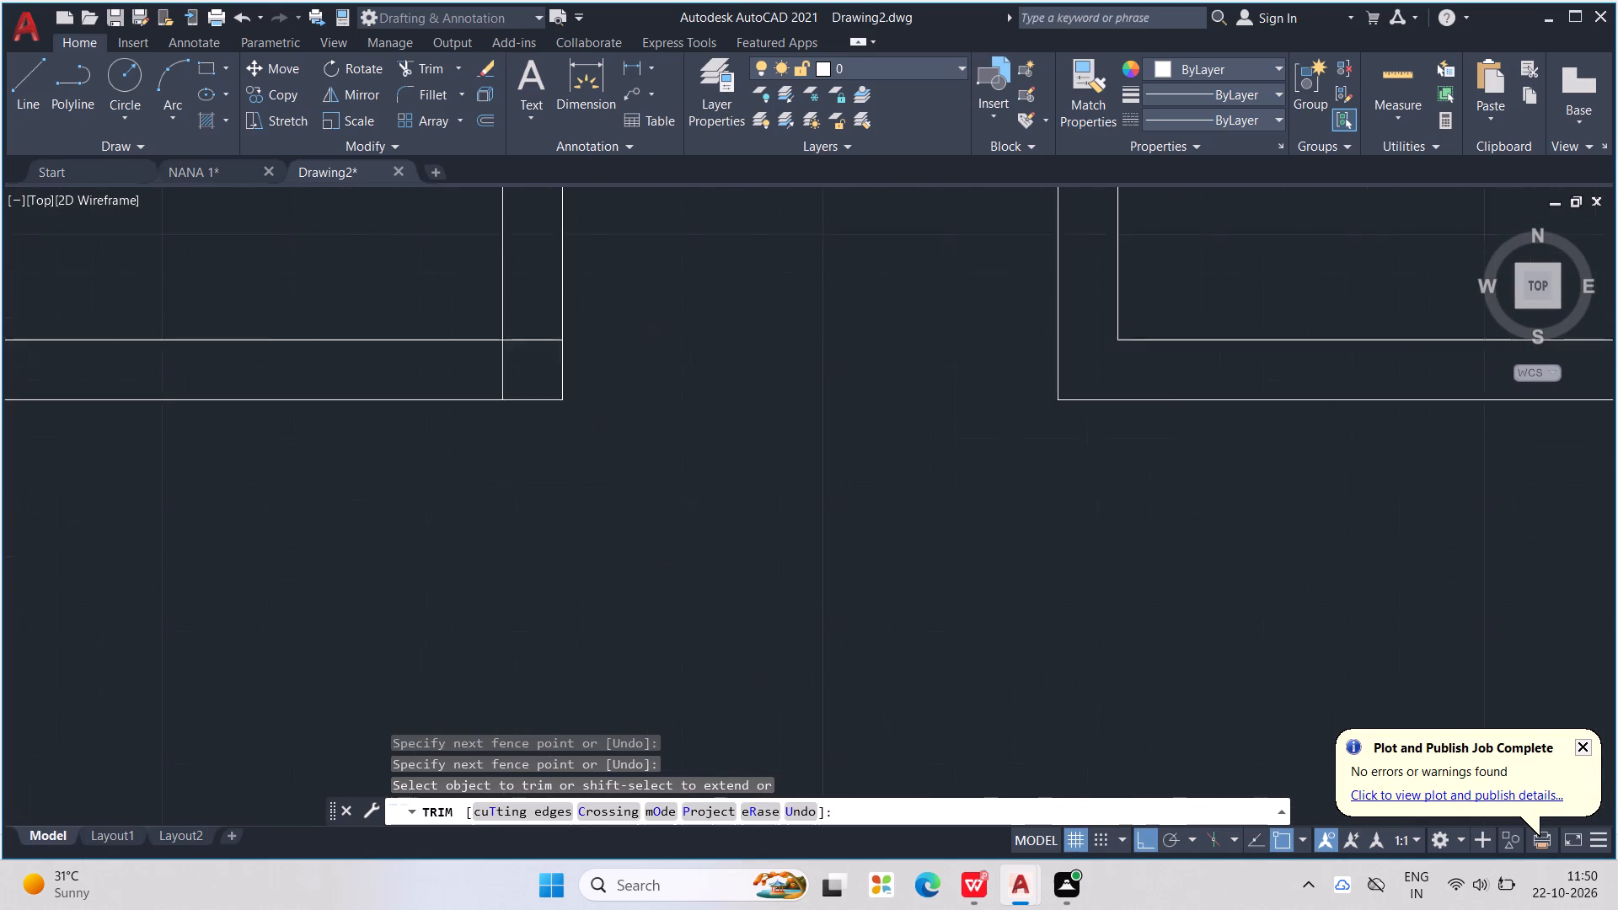
pyautogui.scroll(1, 662, 559)
pyautogui.moveTo(439, 206); pyautogui.dragTo(384, 239)
pyautogui.moveTo(490, 286); pyautogui.dragTo(568, 460, button='middle')
pyautogui.scroll(-1, 496, 288)
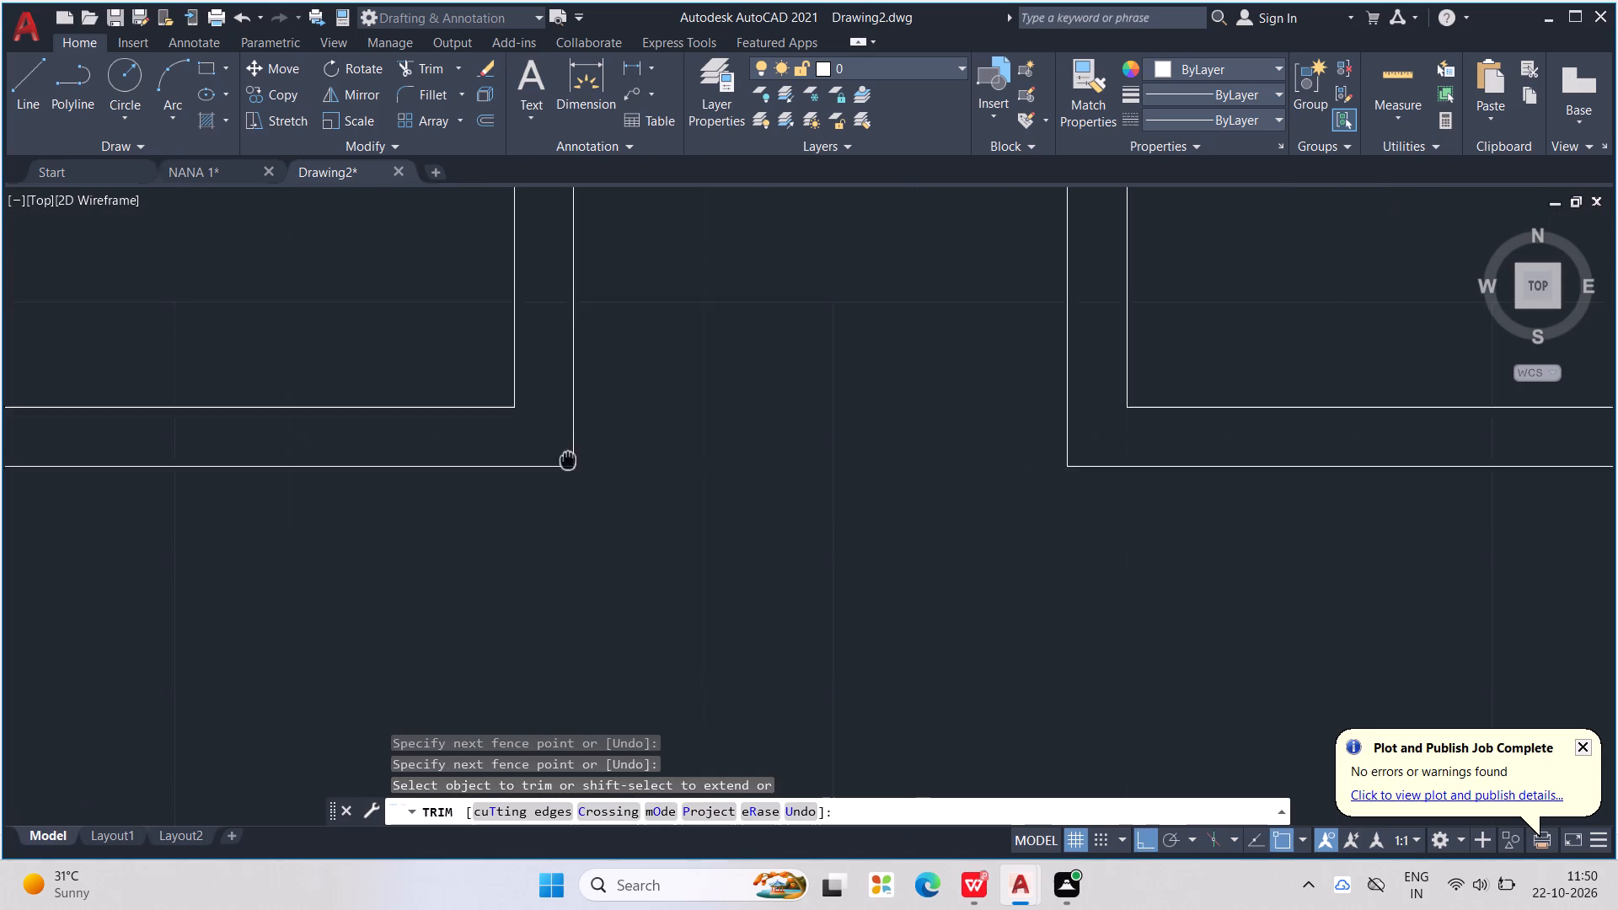
pyautogui.moveTo(568, 460); pyautogui.dragTo(624, 549, button='middle')
pyautogui.scroll(-3, 652, 557)
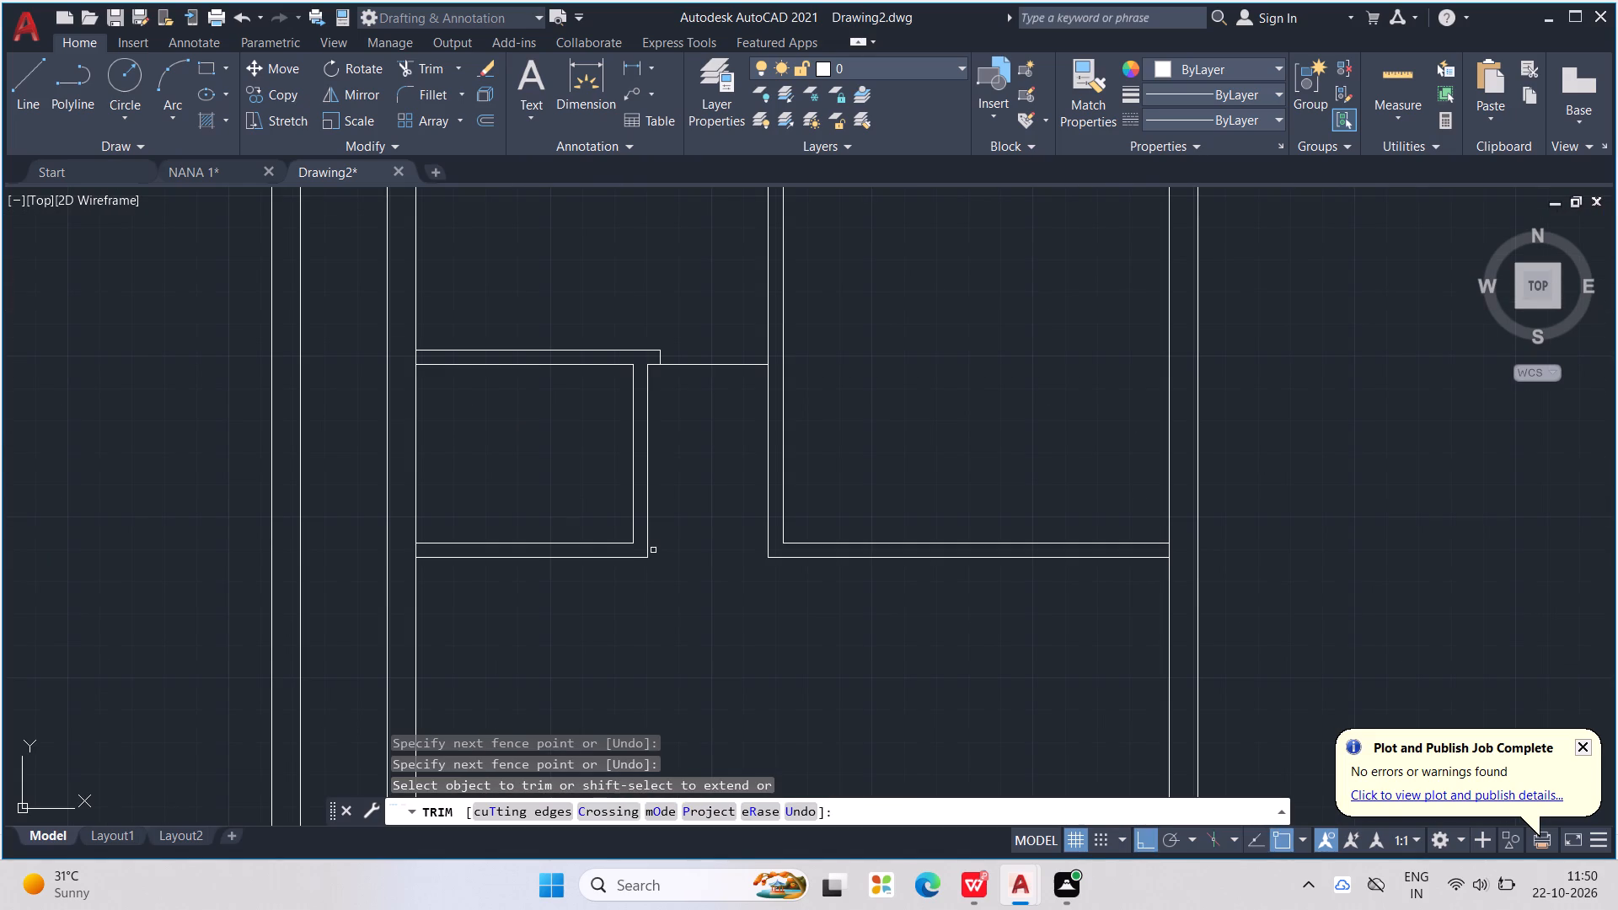
# Draw two short horizontal lines across the short vertical partition above its bottom corner, joined along the partition's right face, marking an opening.
pyautogui.press('Escape')
pyautogui.press('Escape')
pyautogui.press('Escape')
pyautogui.press('Escape')
pyautogui.press('l')
pyautogui.press('Return')
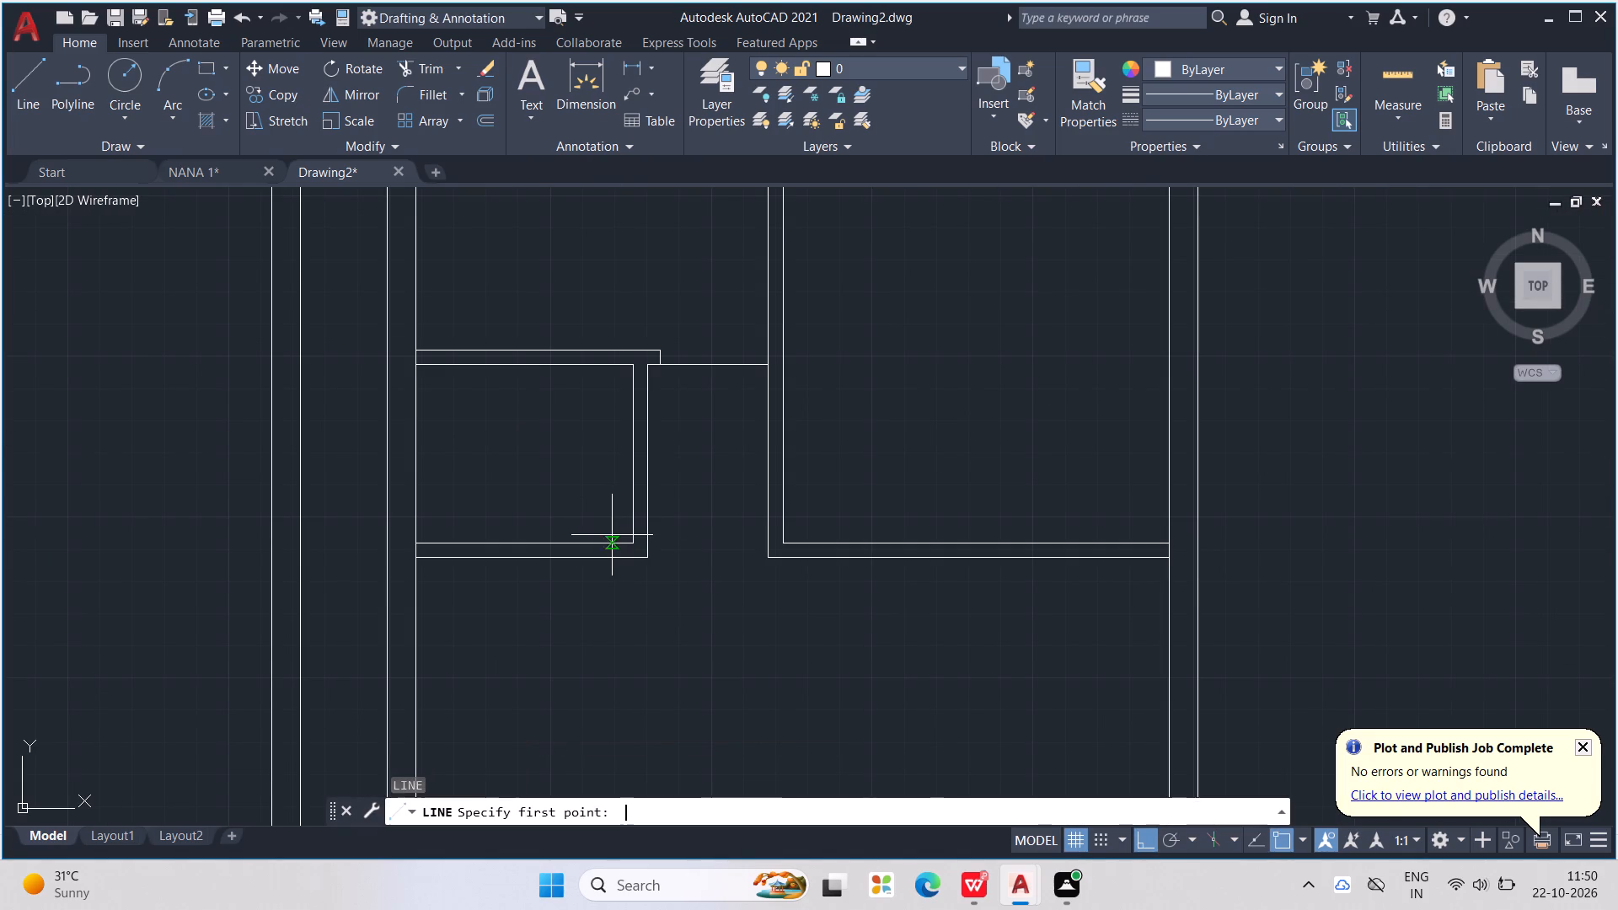
pyautogui.scroll(2, 609, 527)
pyautogui.click(662, 501)
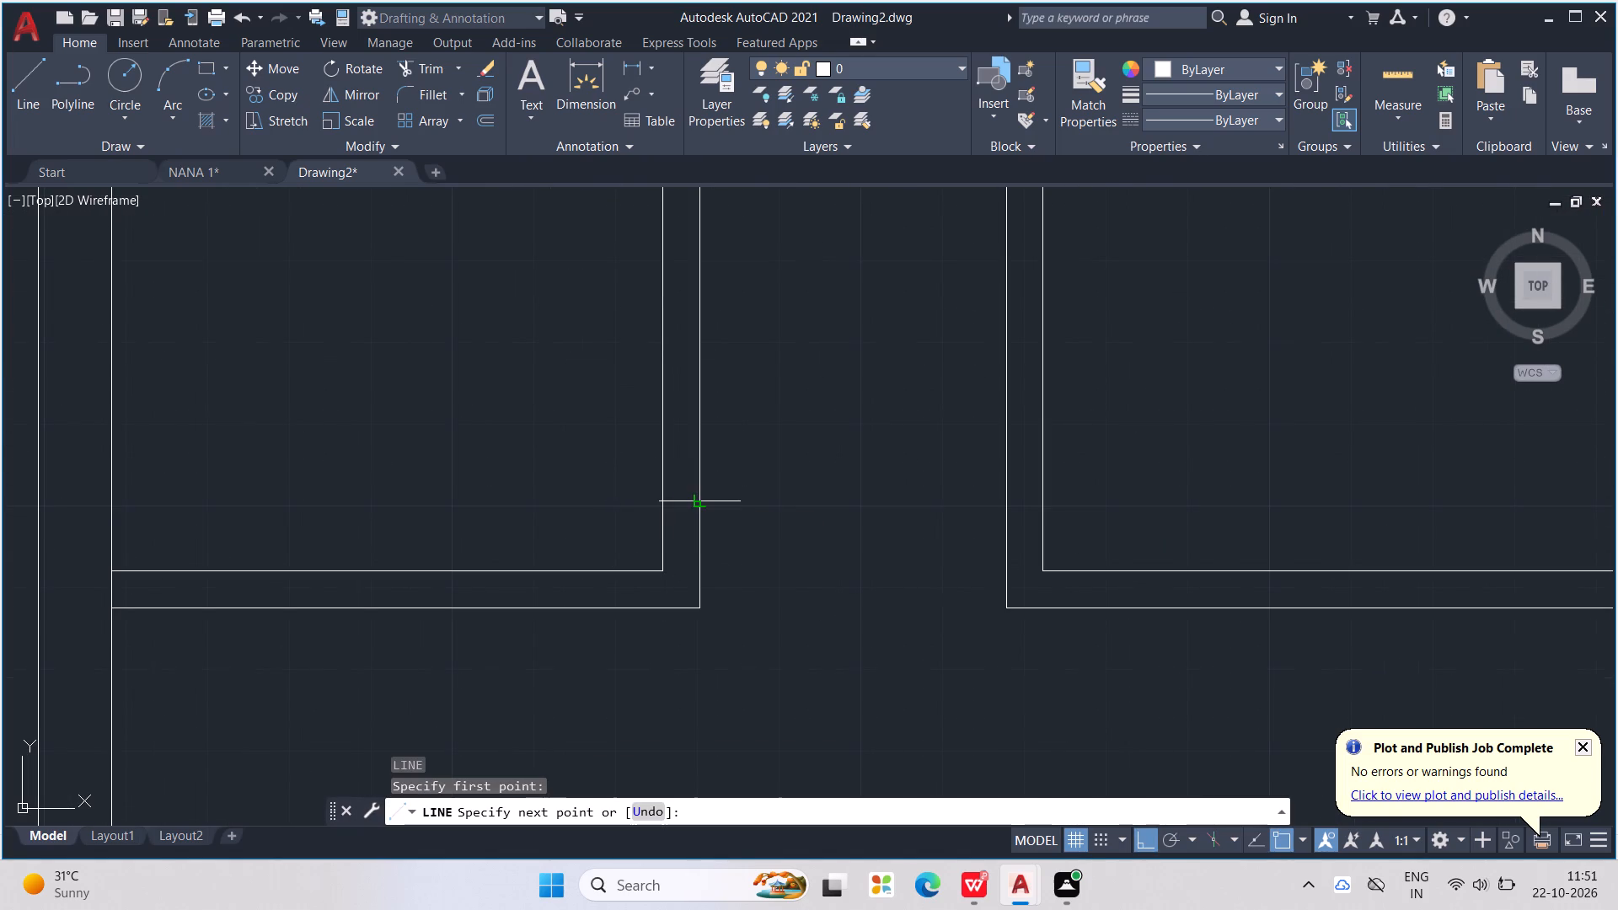
pyautogui.click(701, 502)
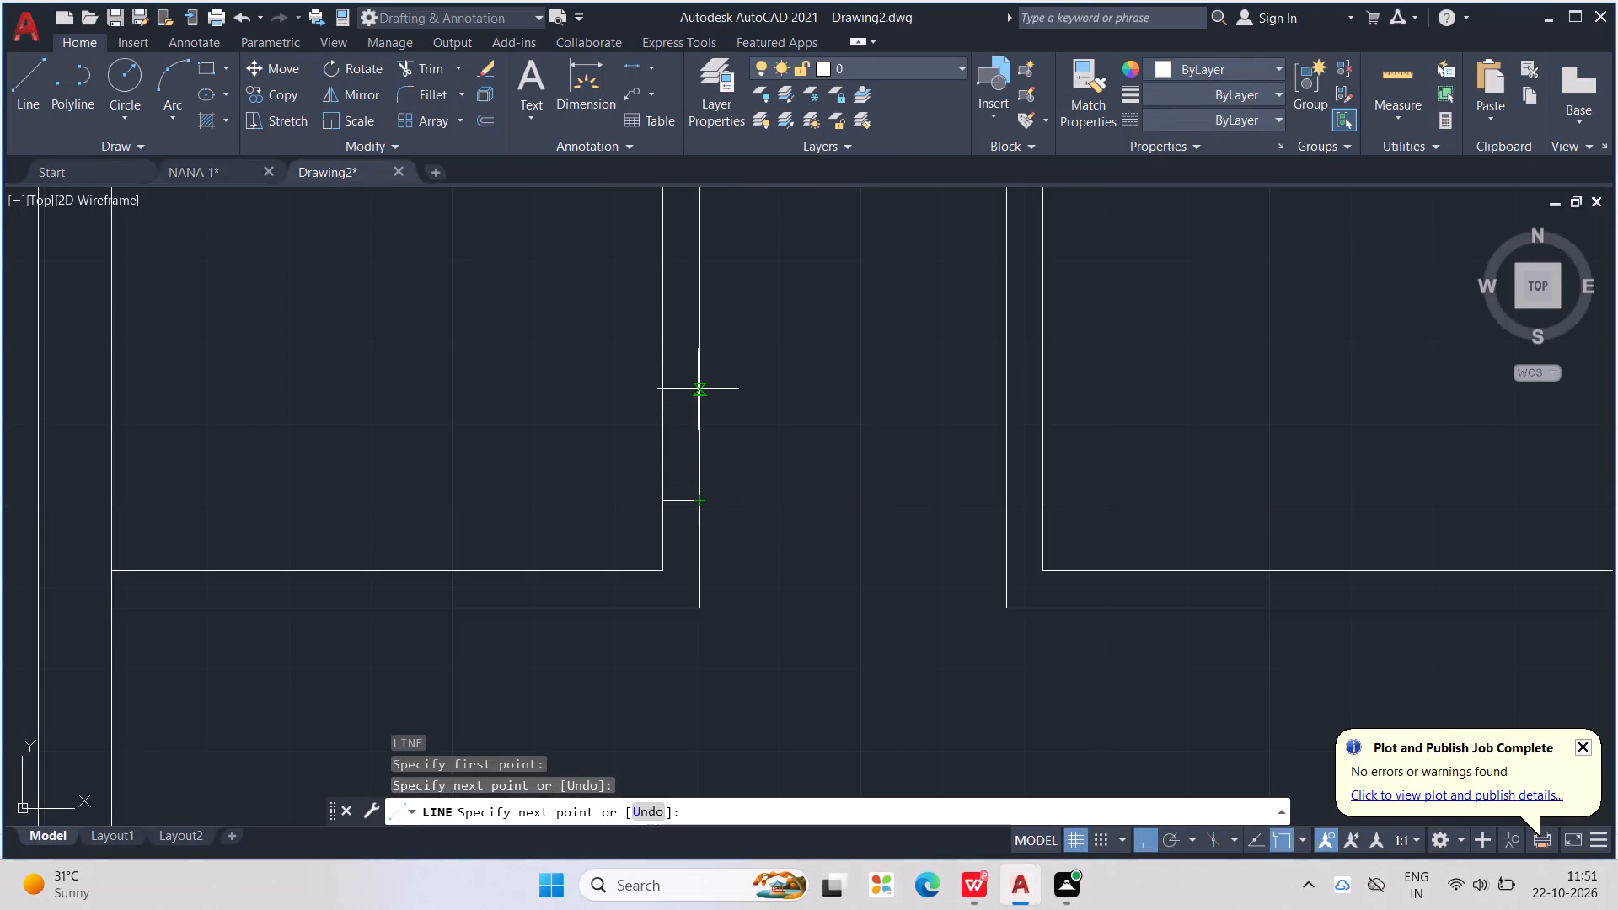
pyautogui.click(702, 319)
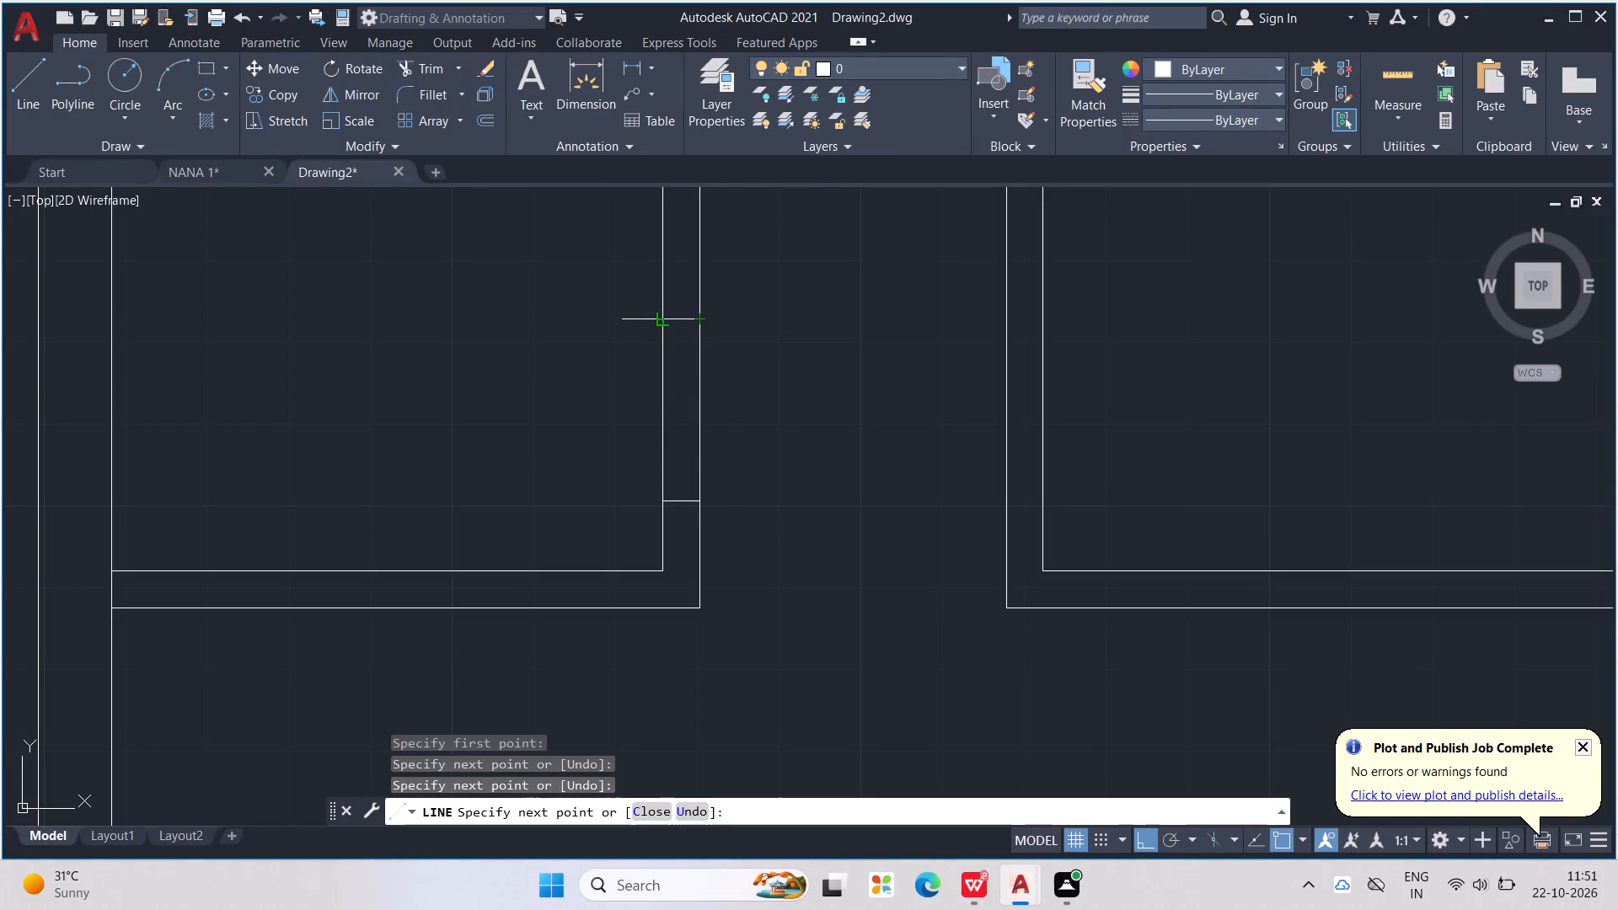
pyautogui.click(661, 318)
pyautogui.scroll(-3, 677, 332)
pyautogui.press('Escape')
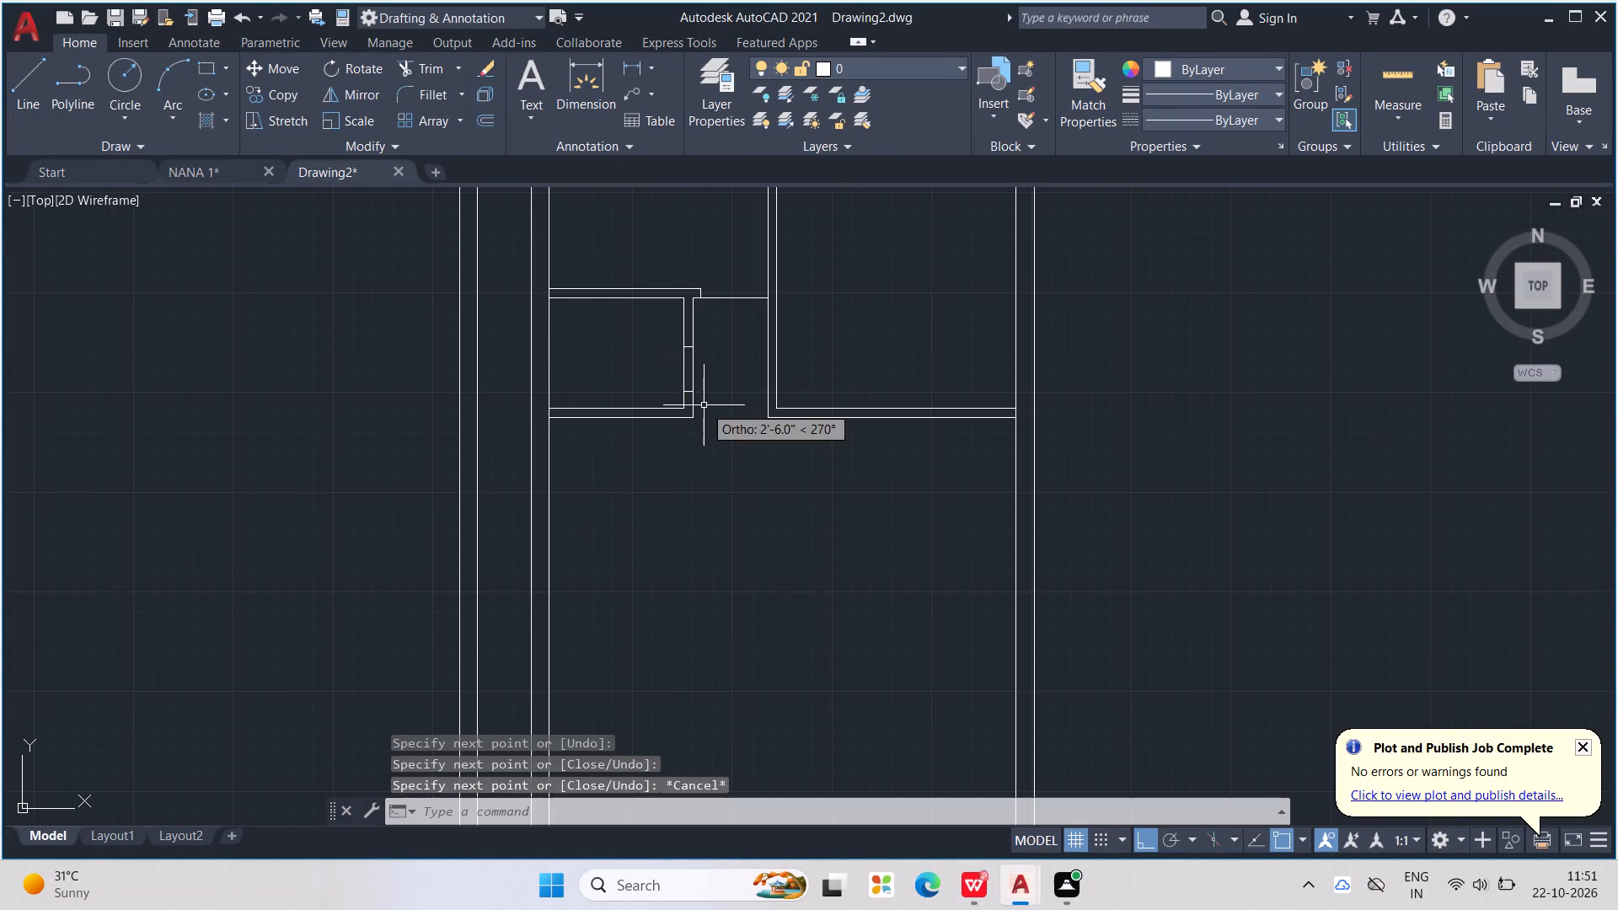
pyautogui.press('Escape')
pyautogui.press('Escape')
pyautogui.press('Escape')
pyautogui.press('Escape')
# Trim the short vertical partition's lines between the two short horizontal lines to cut the opening.
pyautogui.write('TR')
pyautogui.press('Return')
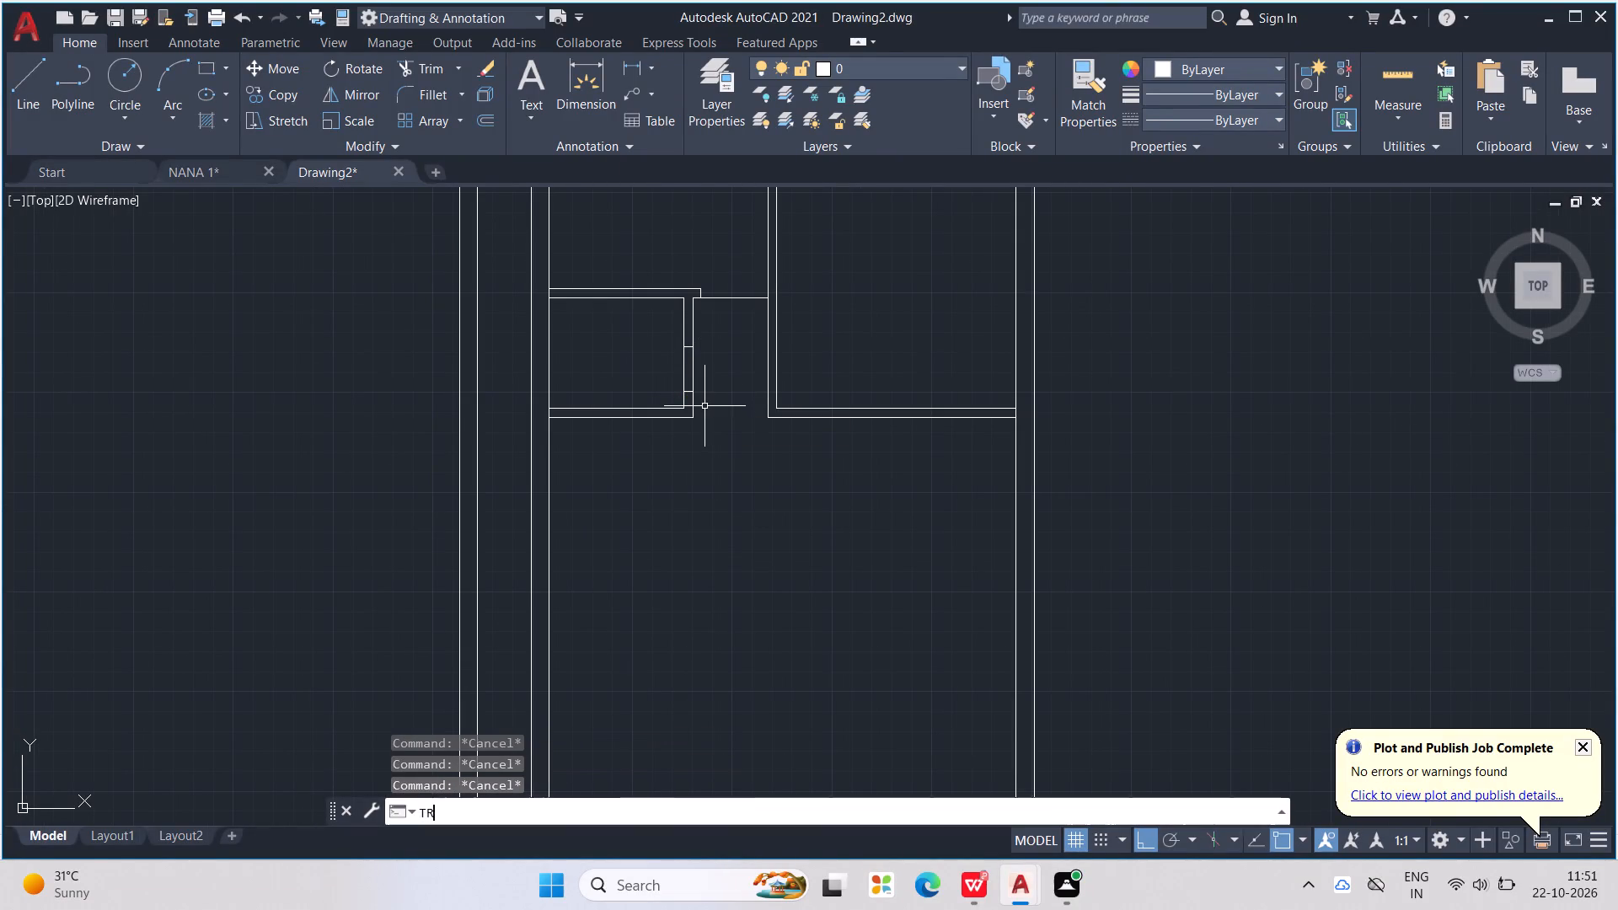
pyautogui.scroll(2, 701, 393)
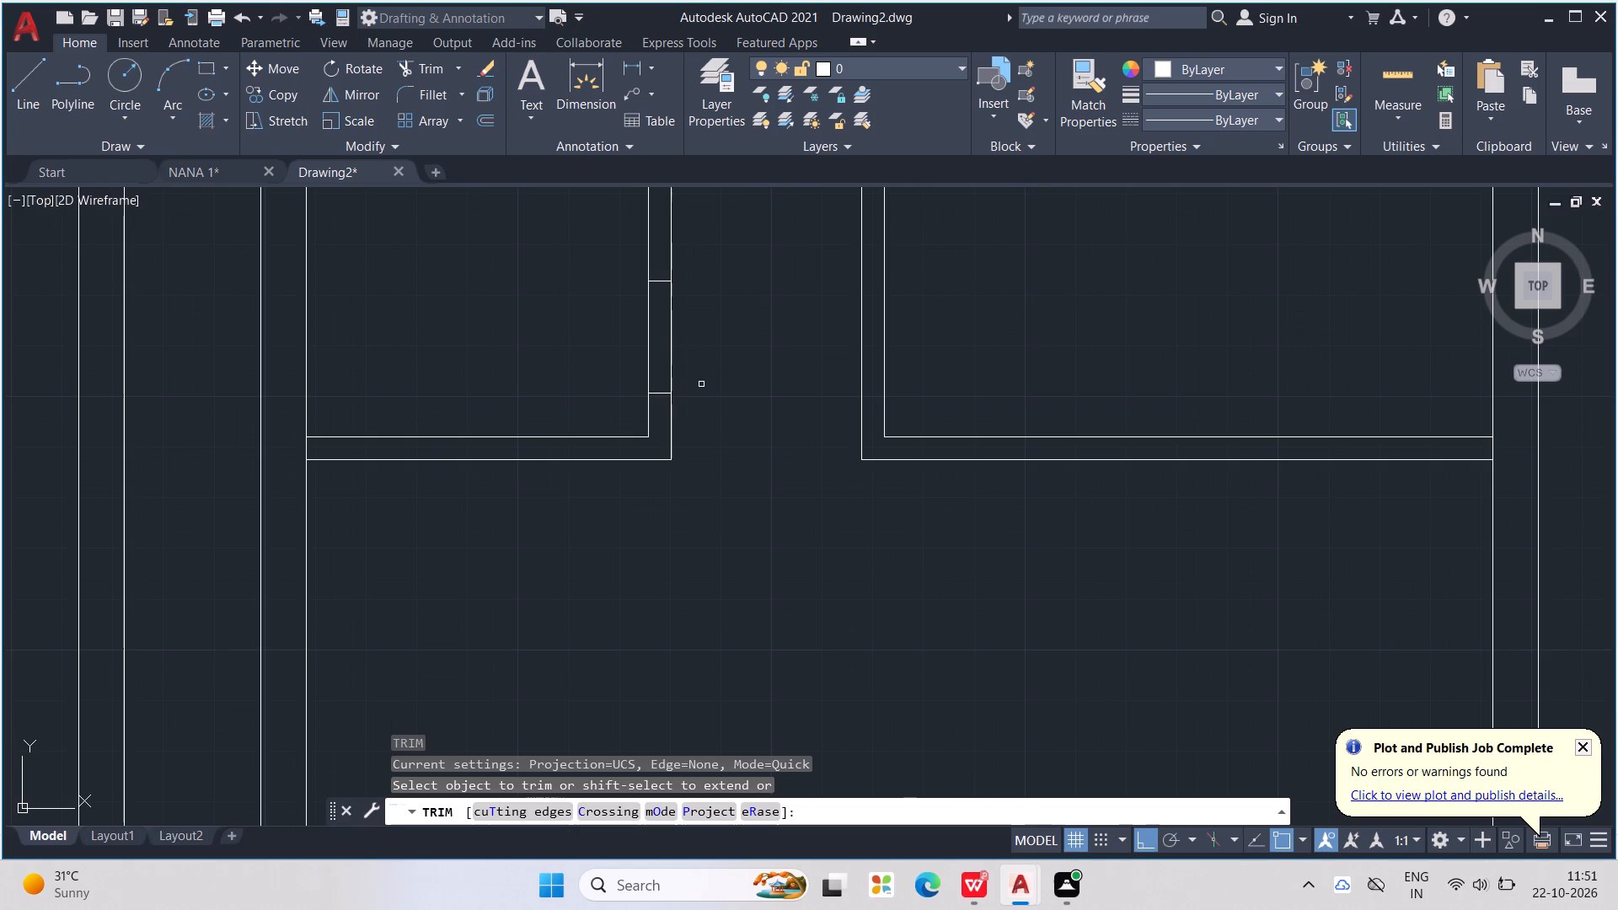
pyautogui.moveTo(683, 373); pyautogui.dragTo(639, 365)
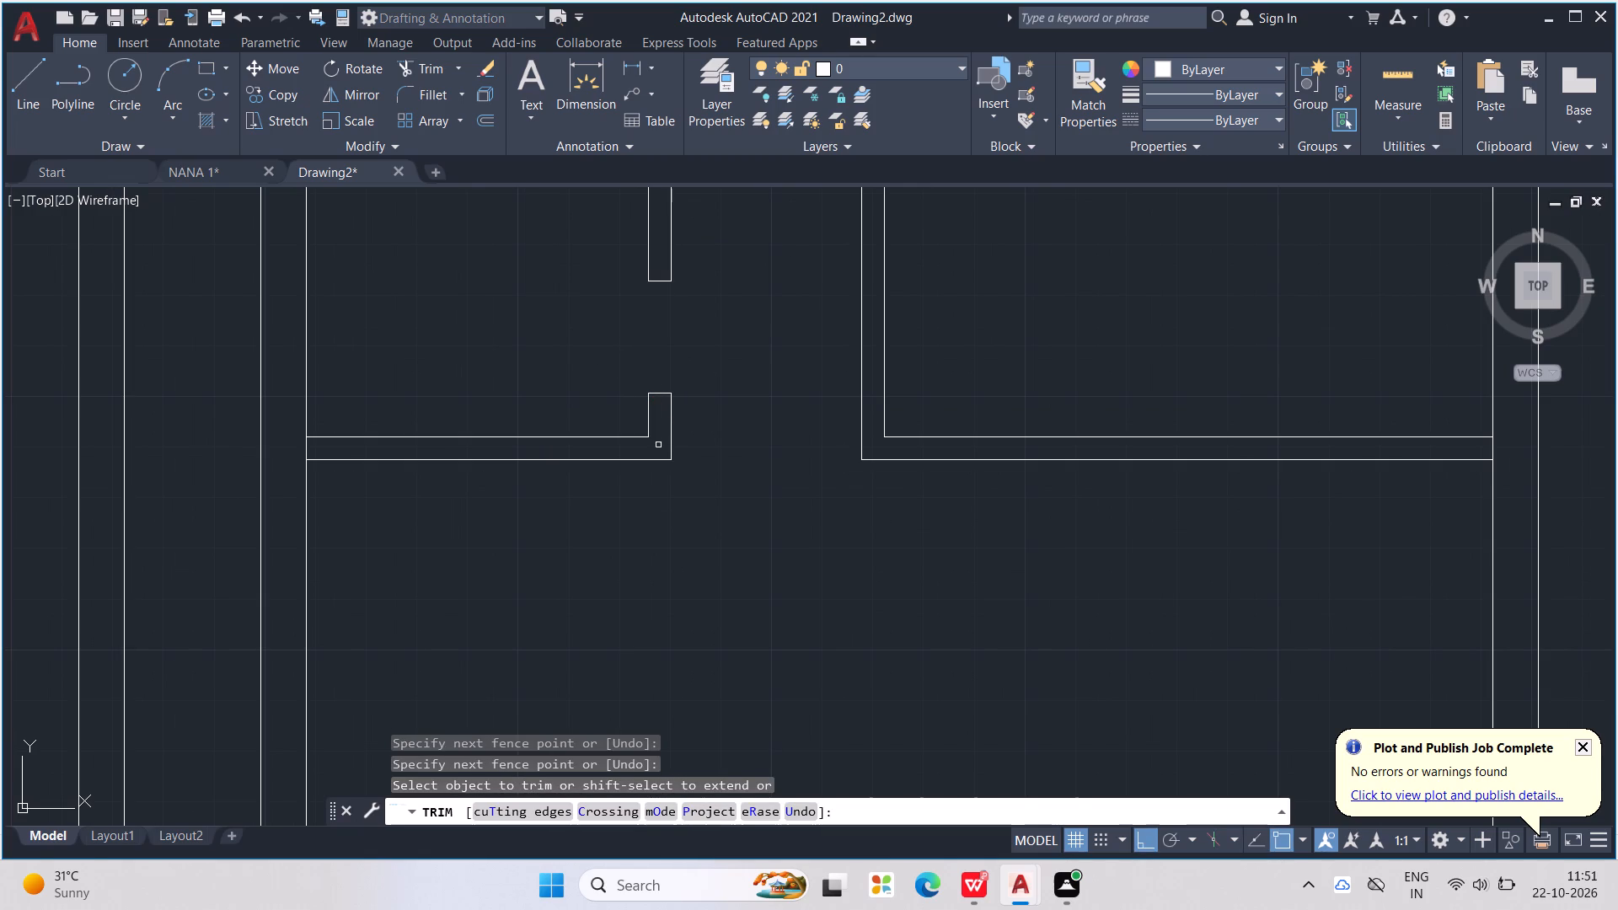
pyautogui.press('Escape')
pyautogui.press('Escape')
pyautogui.press('Escape')
pyautogui.press('Escape')
pyautogui.press('Escape')
pyautogui.press('Escape')
pyautogui.press('Escape')
pyautogui.press('Escape')
pyautogui.press('Escape')
pyautogui.press('Escape')
pyautogui.press('Escape')
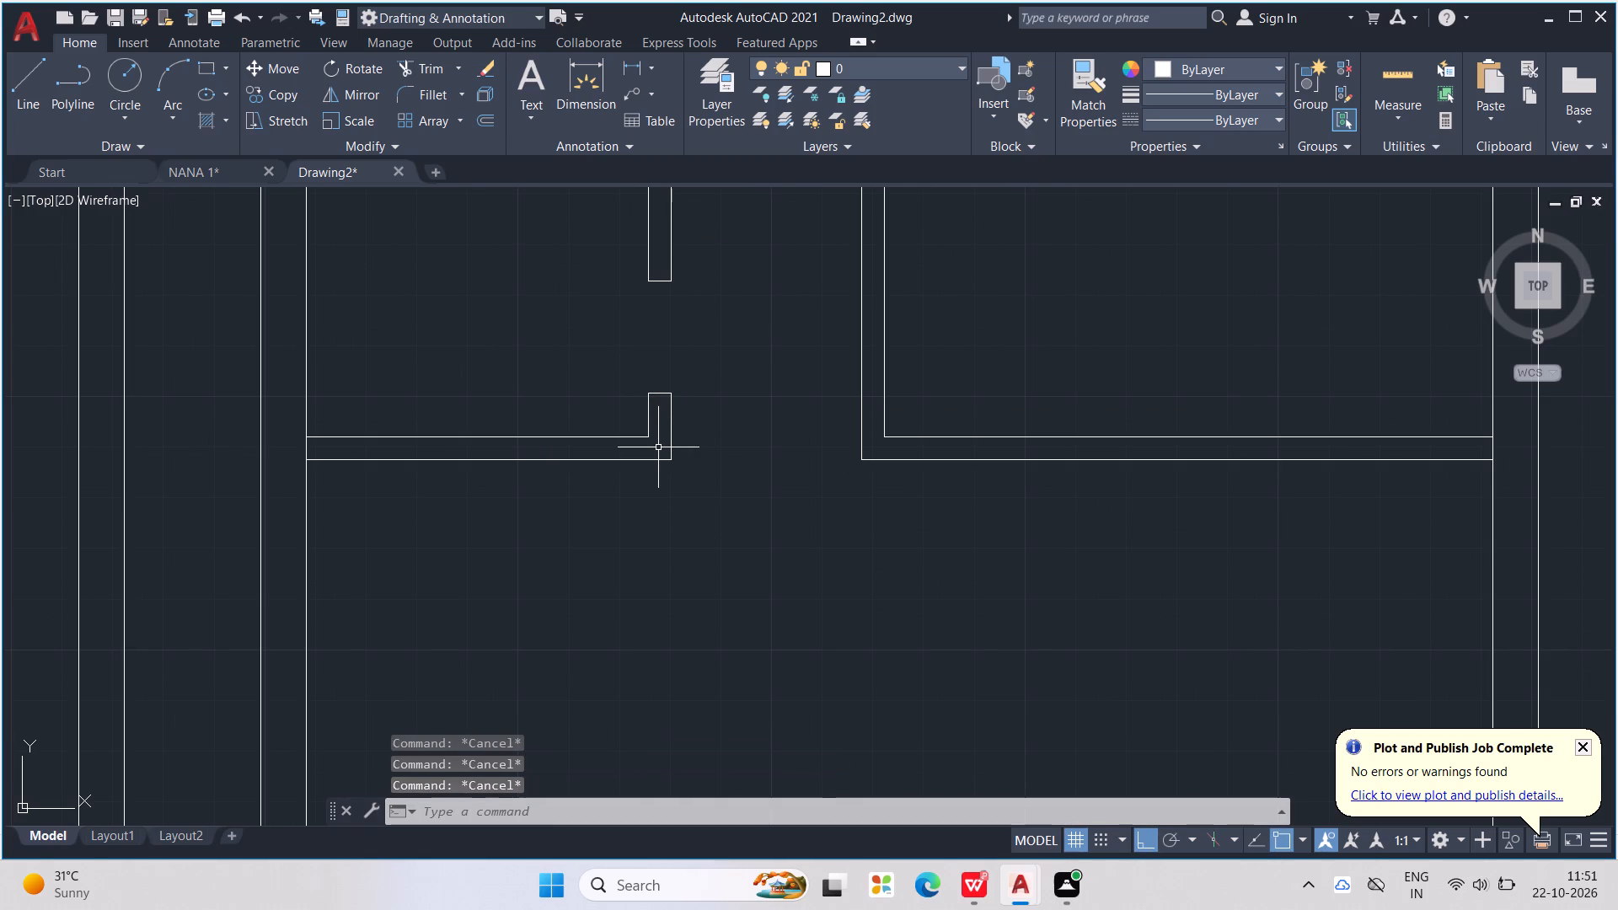
# Draw a vertical line across the new partition opening, joining the right corners of its two wall ends.
pyautogui.press('l')
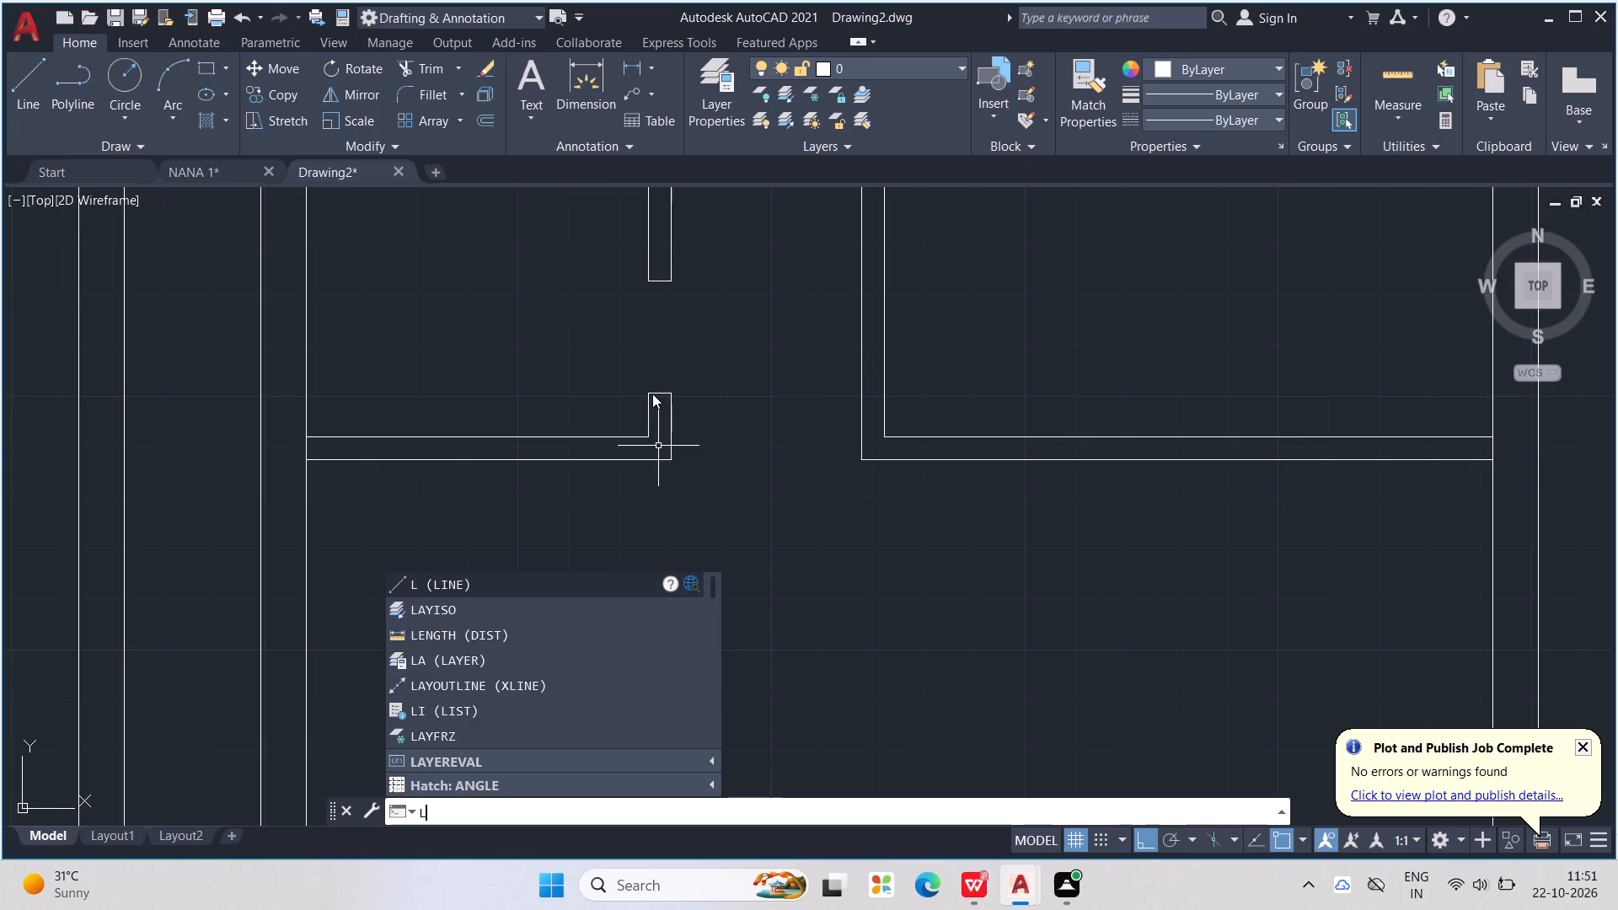
pyautogui.press('Return')
pyautogui.scroll(1, 635, 318)
pyautogui.scroll(1, 688, 267)
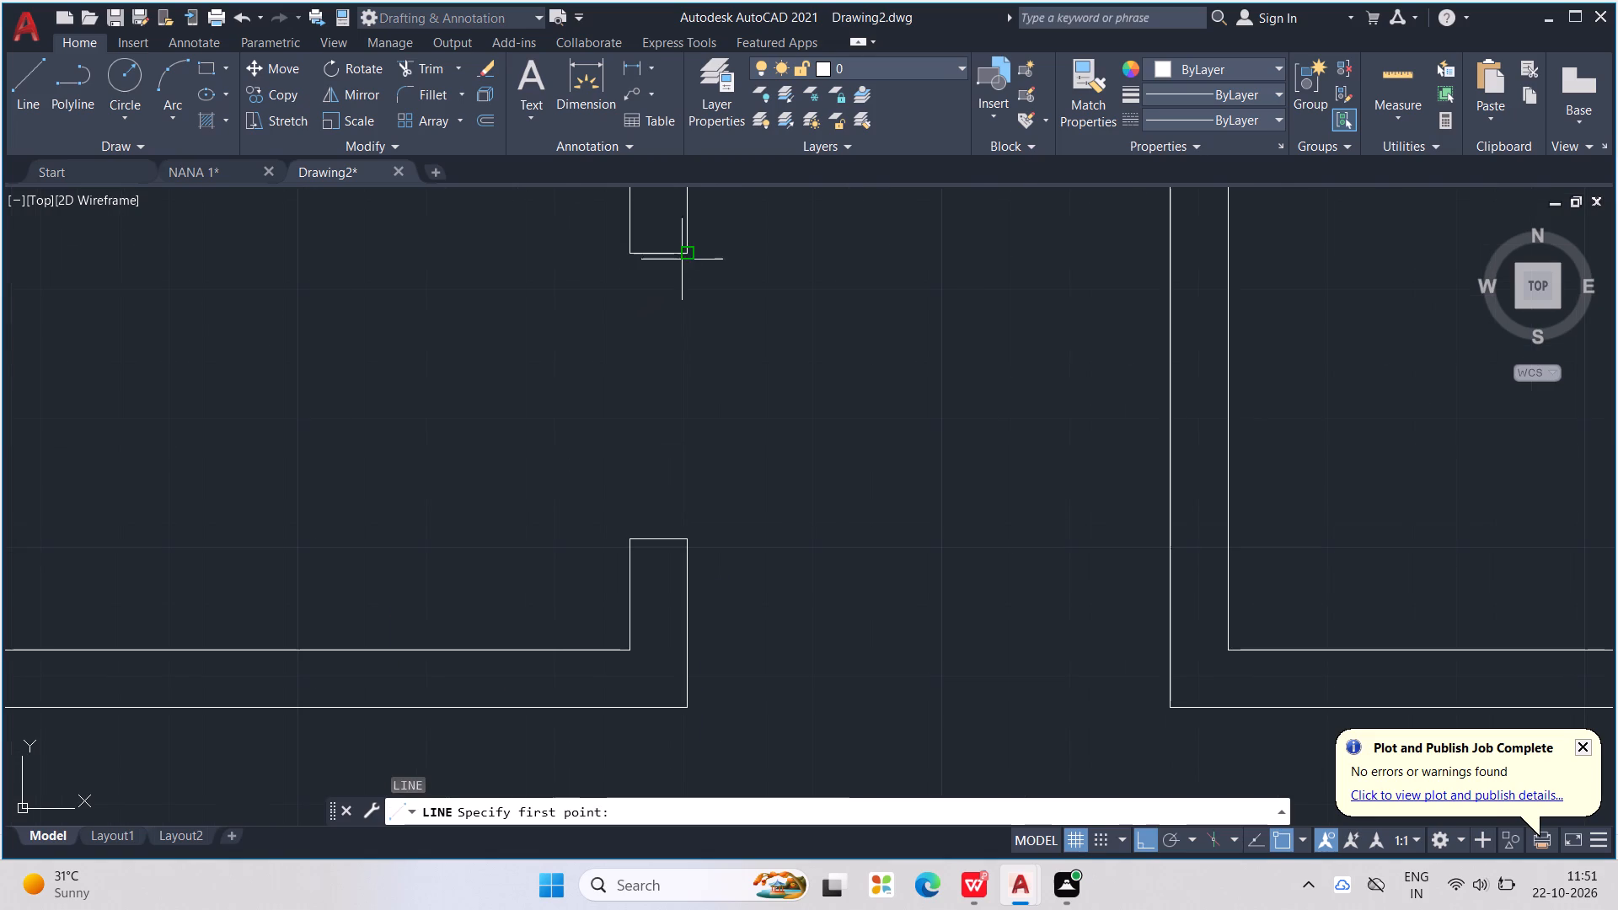
pyautogui.click(678, 254)
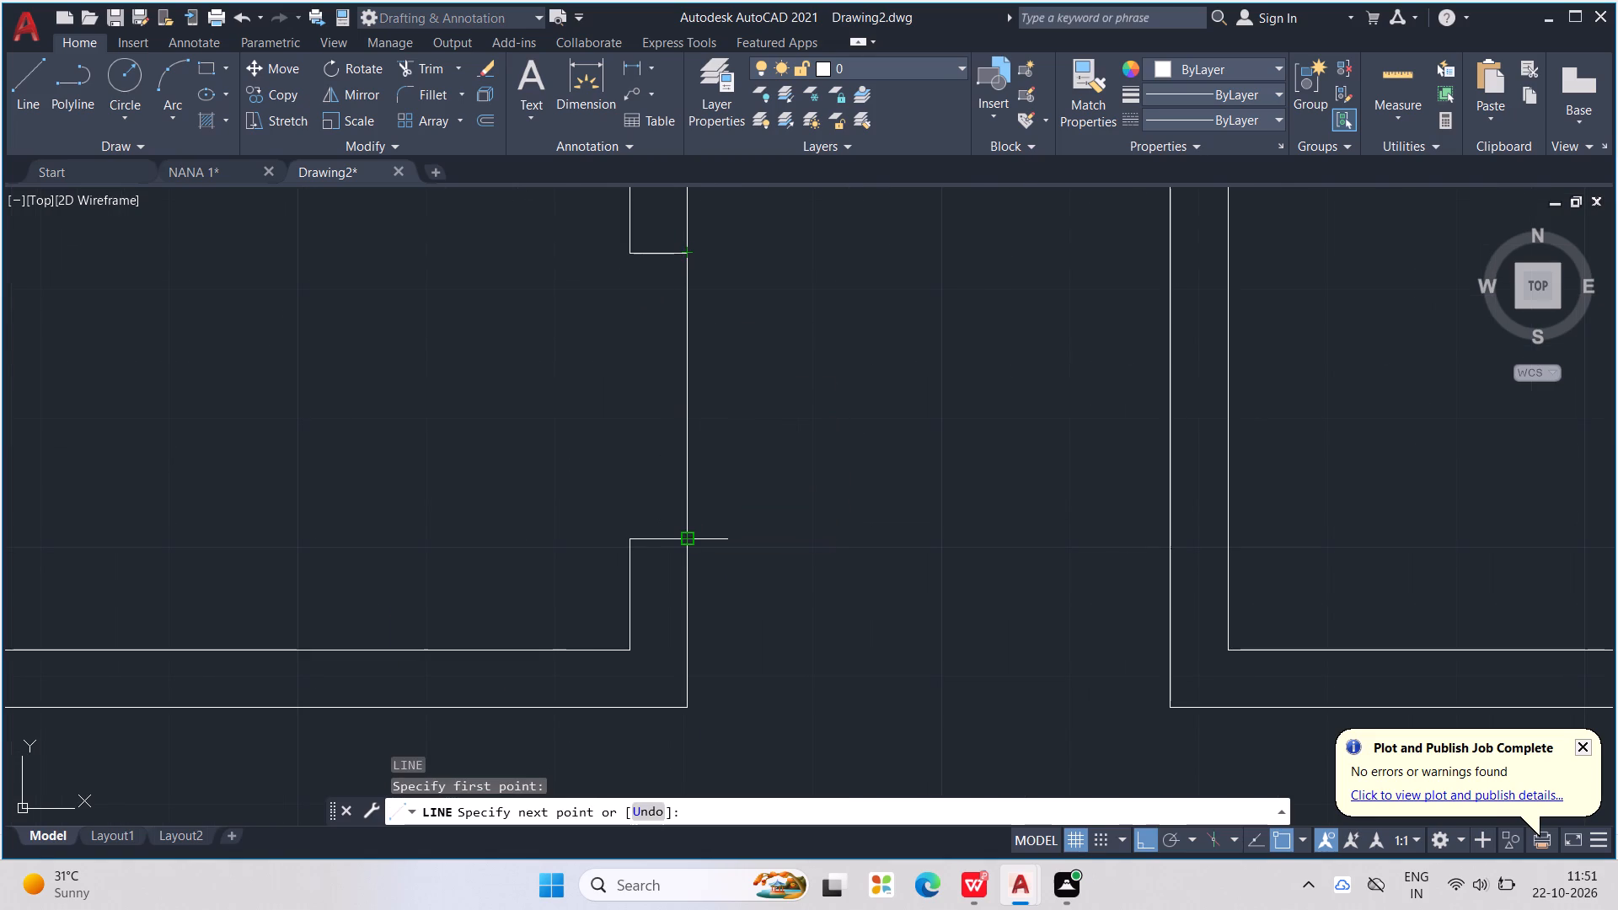
pyautogui.click(688, 541)
pyautogui.scroll(-1, 692, 535)
pyautogui.press('Escape')
pyautogui.press('Escape')
pyautogui.press('Escape')
pyautogui.press('Escape')
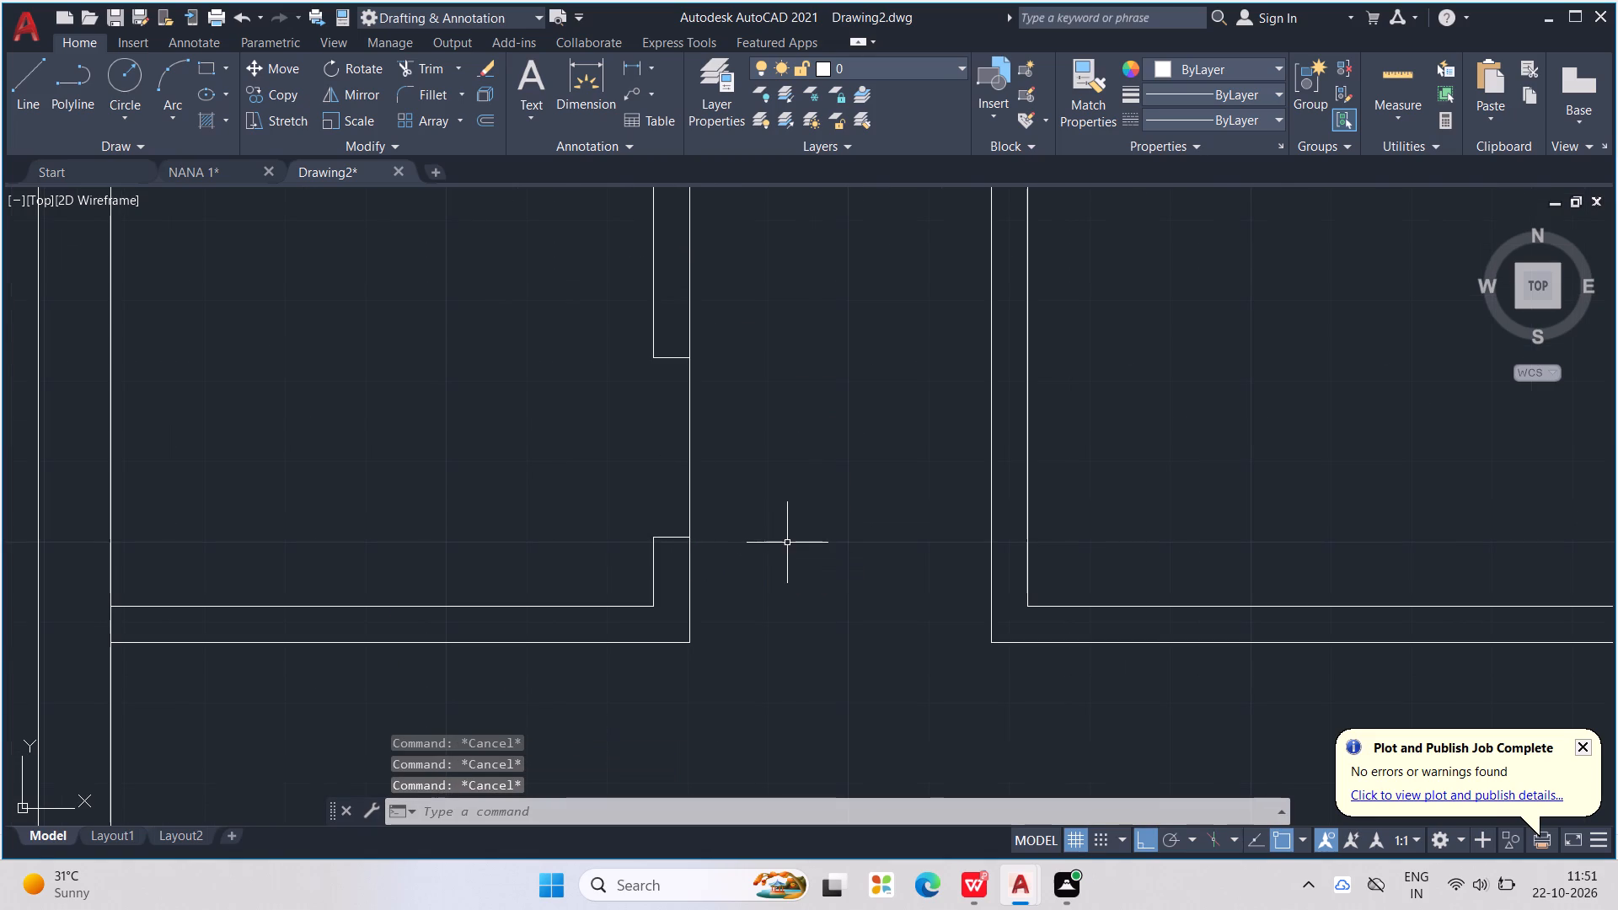
pyautogui.press('Escape')
pyautogui.press('Escape')
pyautogui.press('Escape')
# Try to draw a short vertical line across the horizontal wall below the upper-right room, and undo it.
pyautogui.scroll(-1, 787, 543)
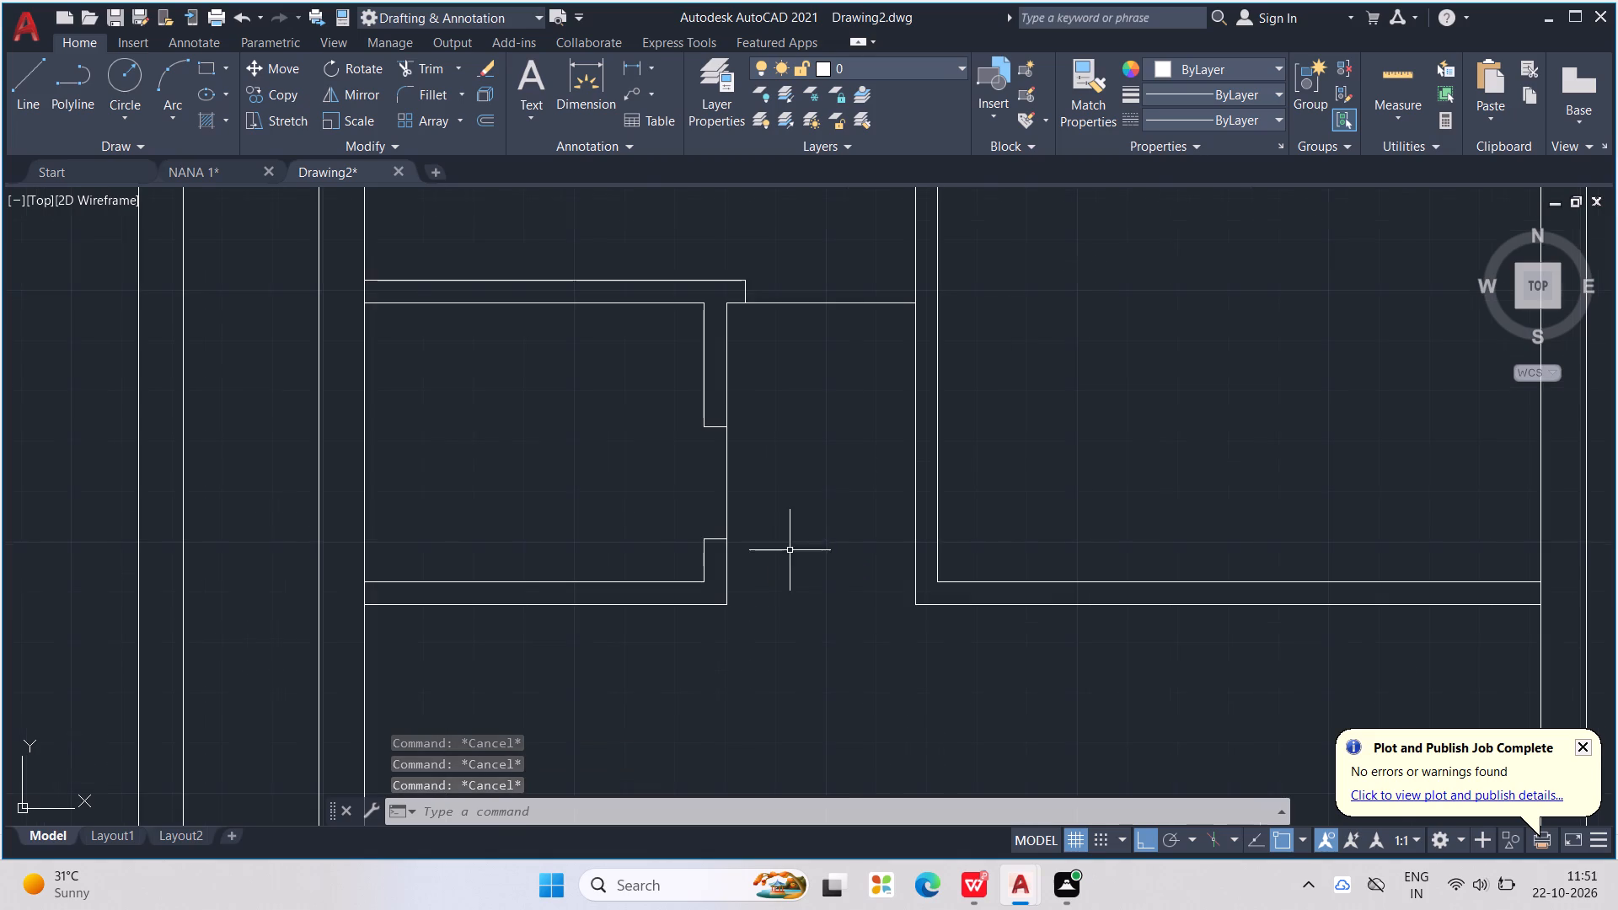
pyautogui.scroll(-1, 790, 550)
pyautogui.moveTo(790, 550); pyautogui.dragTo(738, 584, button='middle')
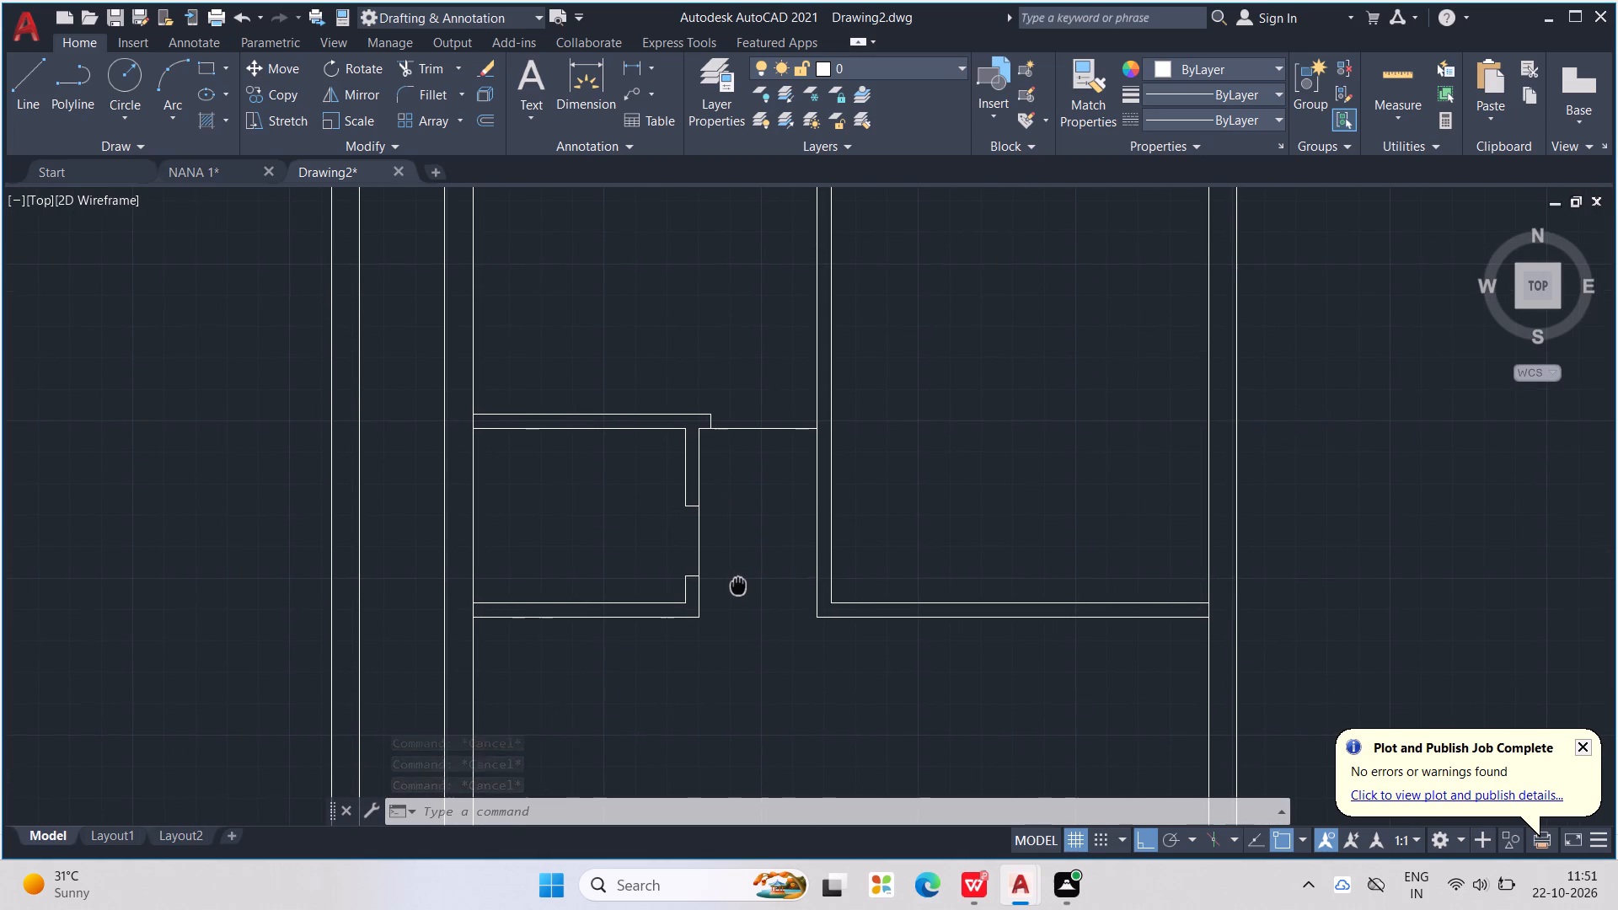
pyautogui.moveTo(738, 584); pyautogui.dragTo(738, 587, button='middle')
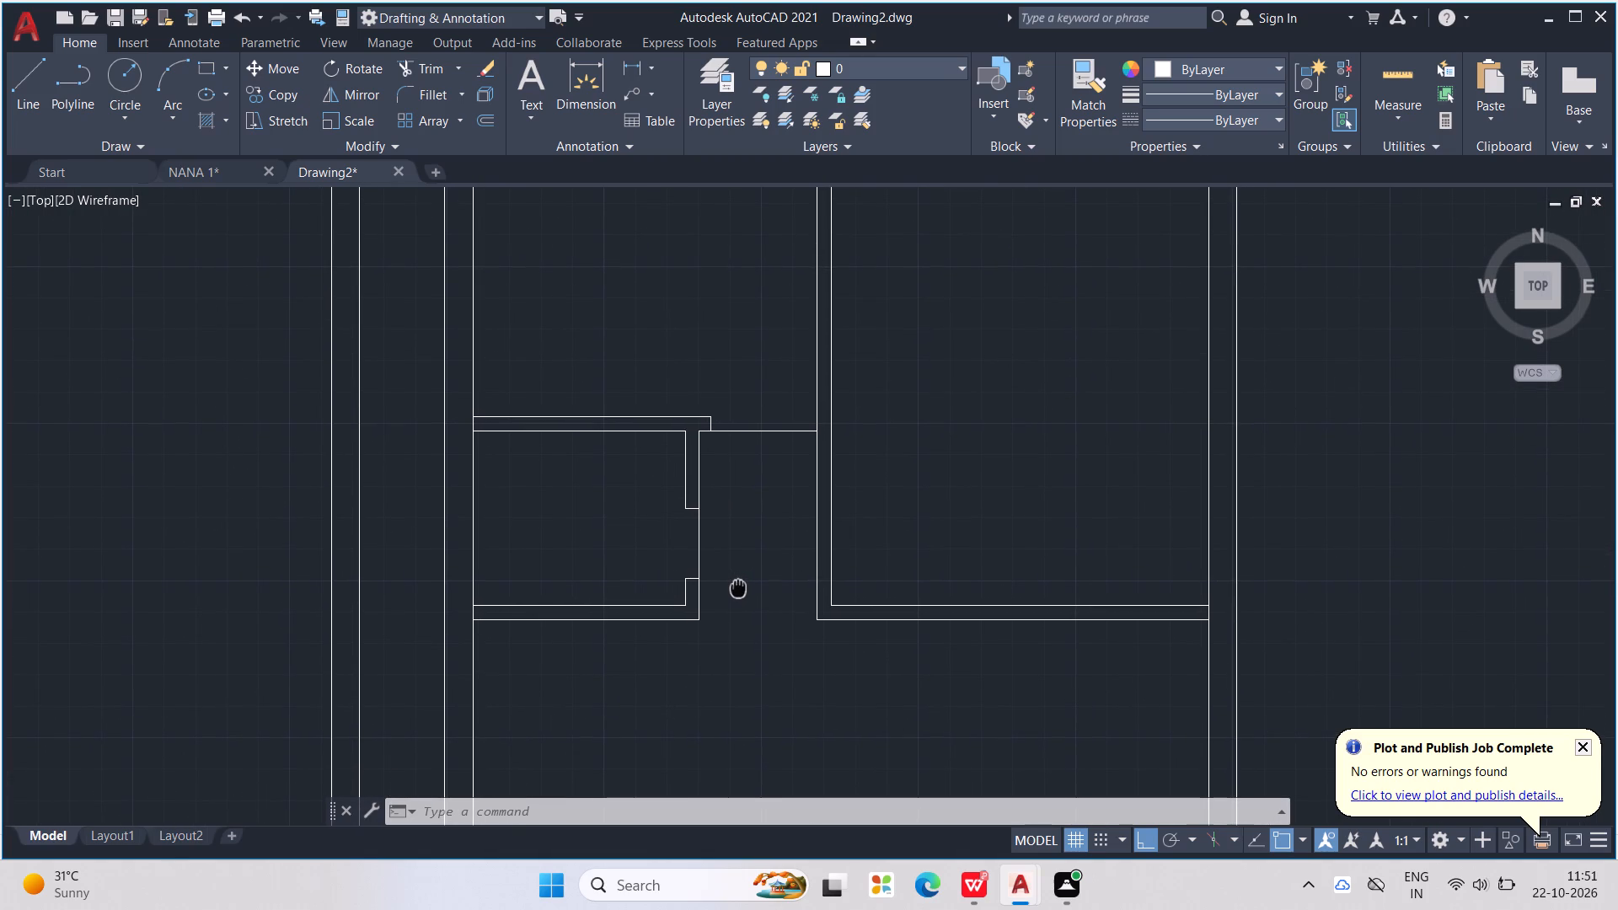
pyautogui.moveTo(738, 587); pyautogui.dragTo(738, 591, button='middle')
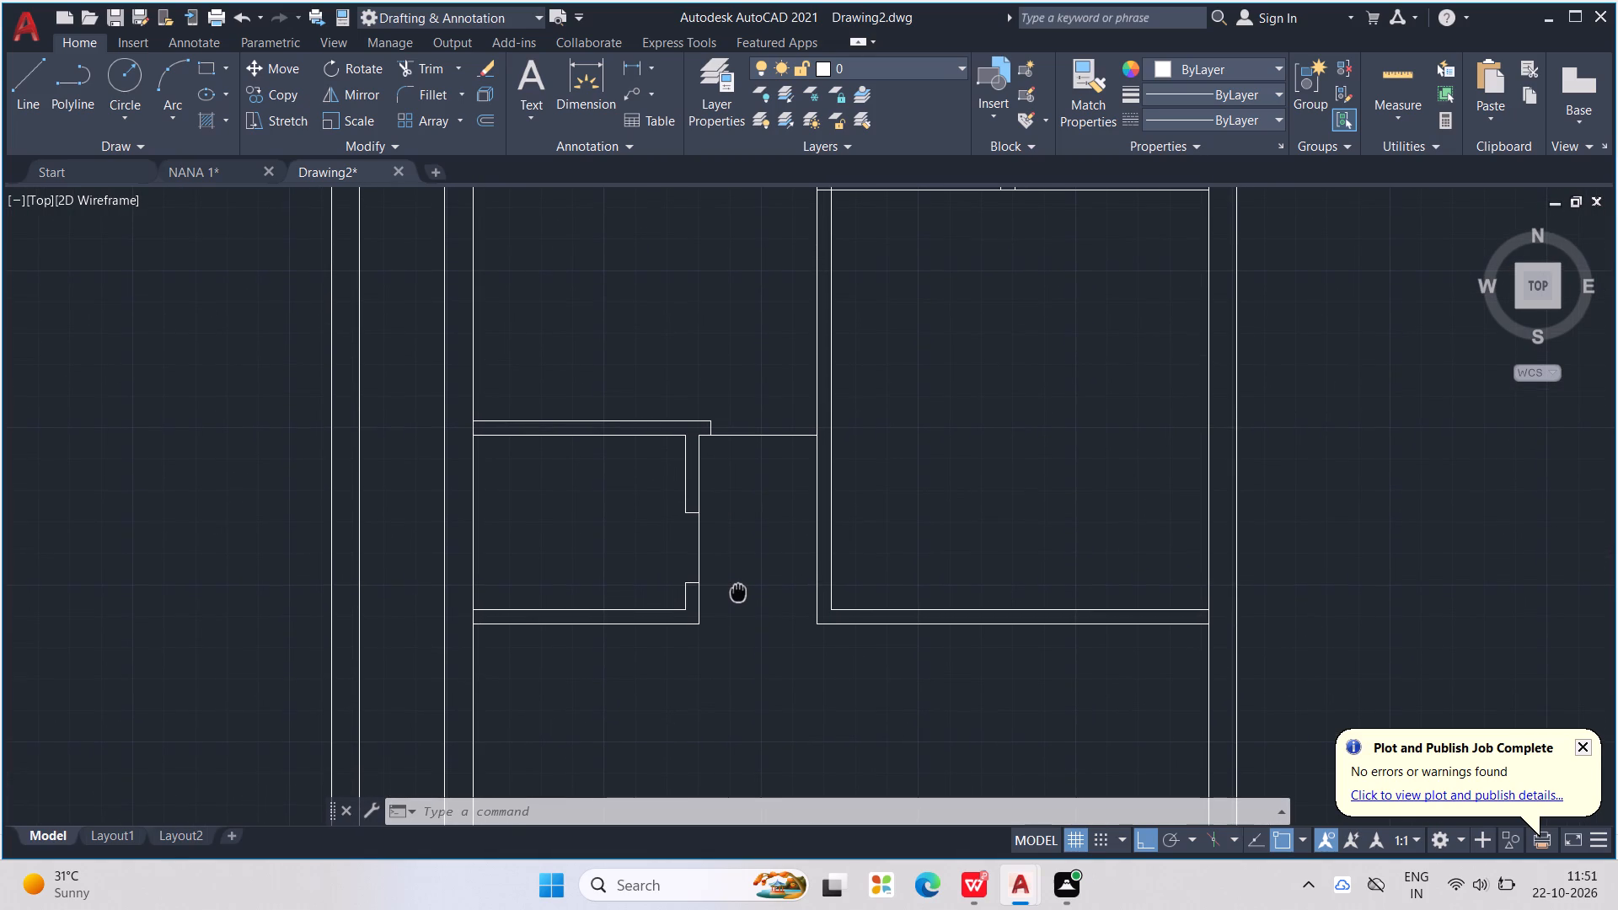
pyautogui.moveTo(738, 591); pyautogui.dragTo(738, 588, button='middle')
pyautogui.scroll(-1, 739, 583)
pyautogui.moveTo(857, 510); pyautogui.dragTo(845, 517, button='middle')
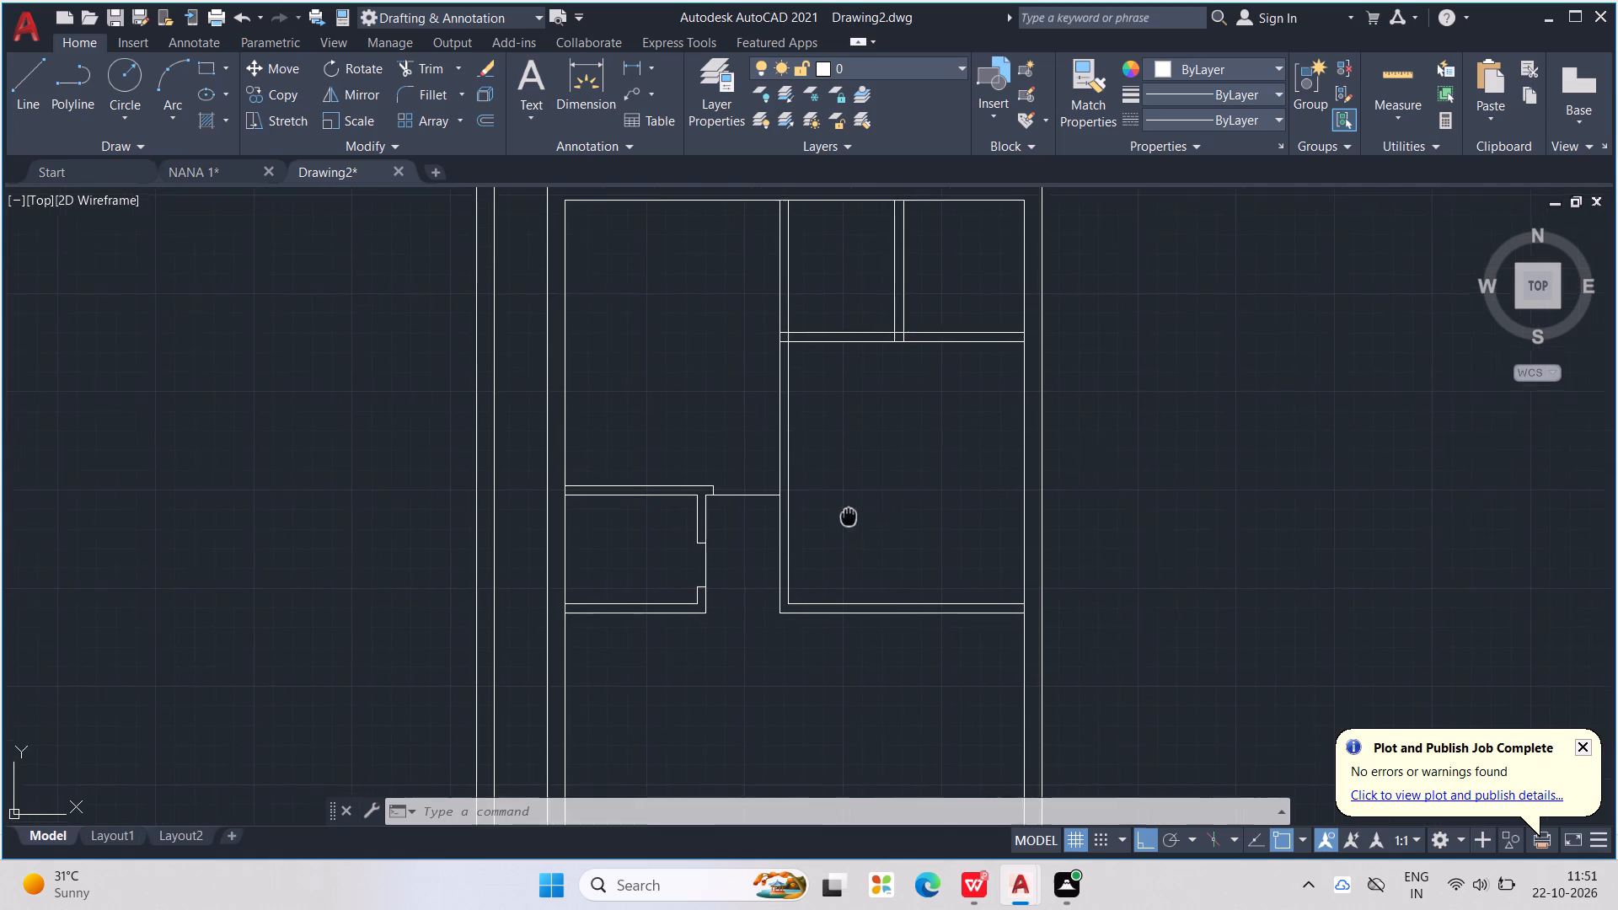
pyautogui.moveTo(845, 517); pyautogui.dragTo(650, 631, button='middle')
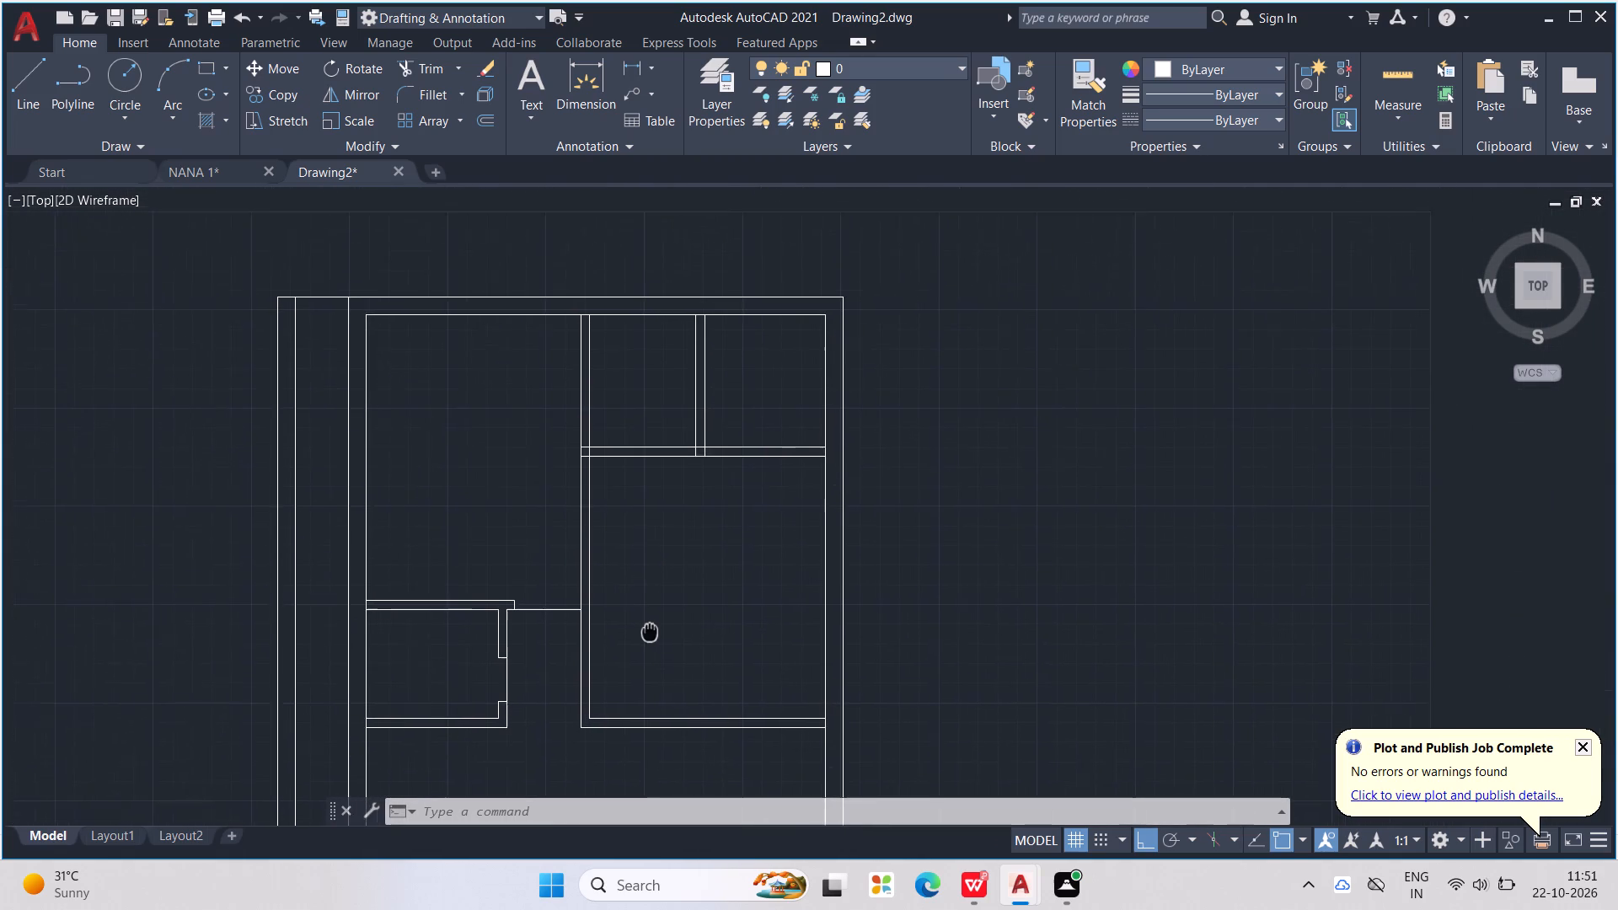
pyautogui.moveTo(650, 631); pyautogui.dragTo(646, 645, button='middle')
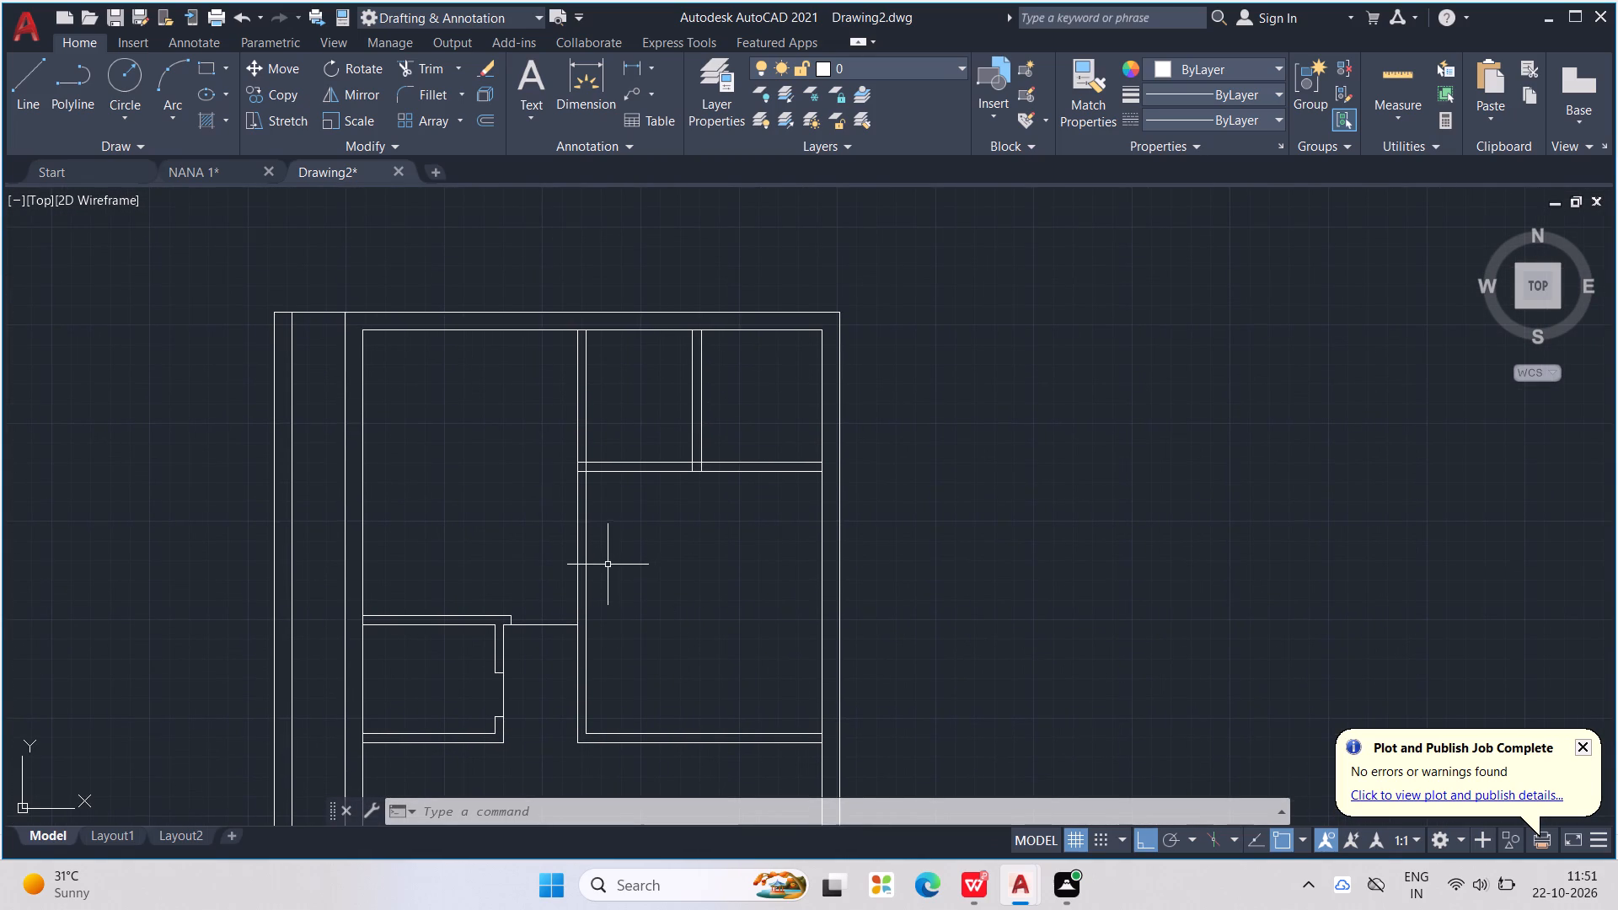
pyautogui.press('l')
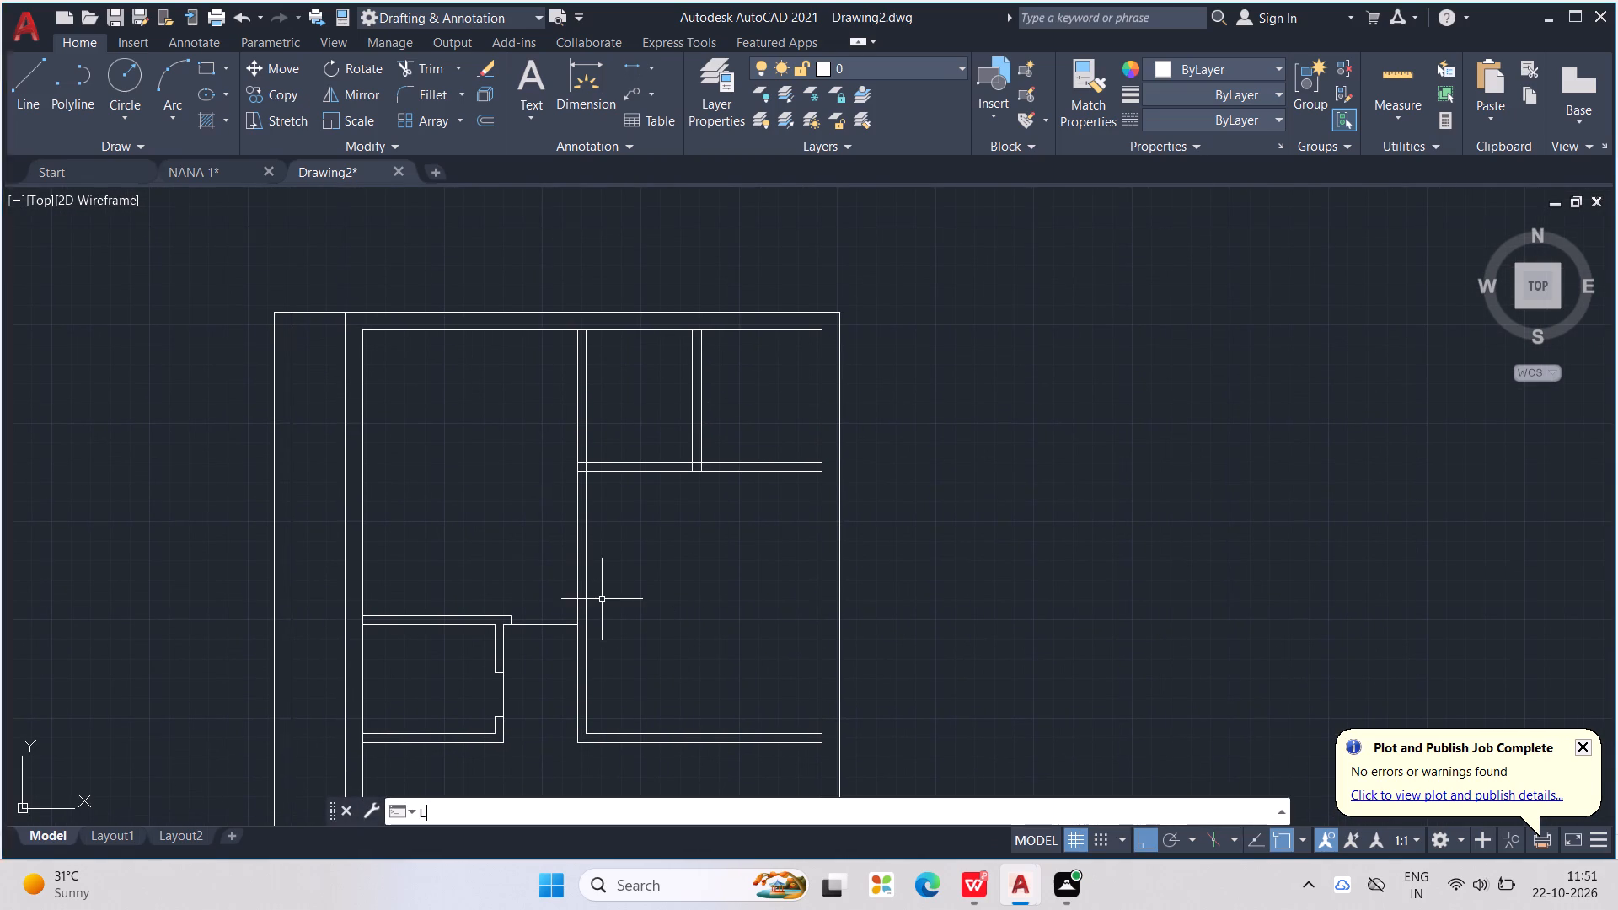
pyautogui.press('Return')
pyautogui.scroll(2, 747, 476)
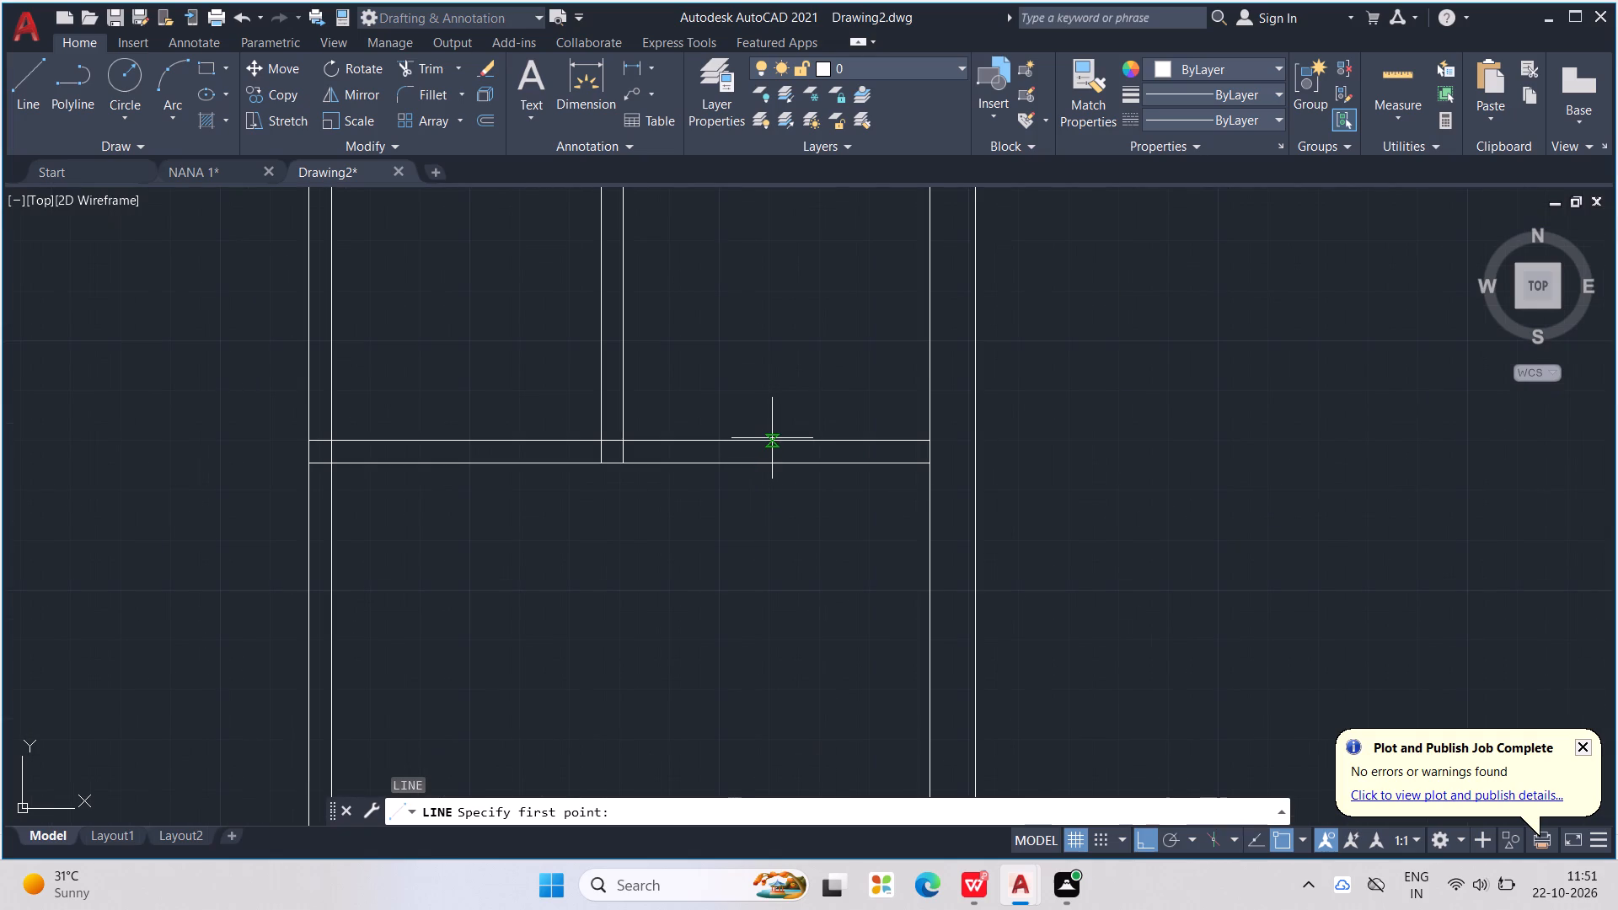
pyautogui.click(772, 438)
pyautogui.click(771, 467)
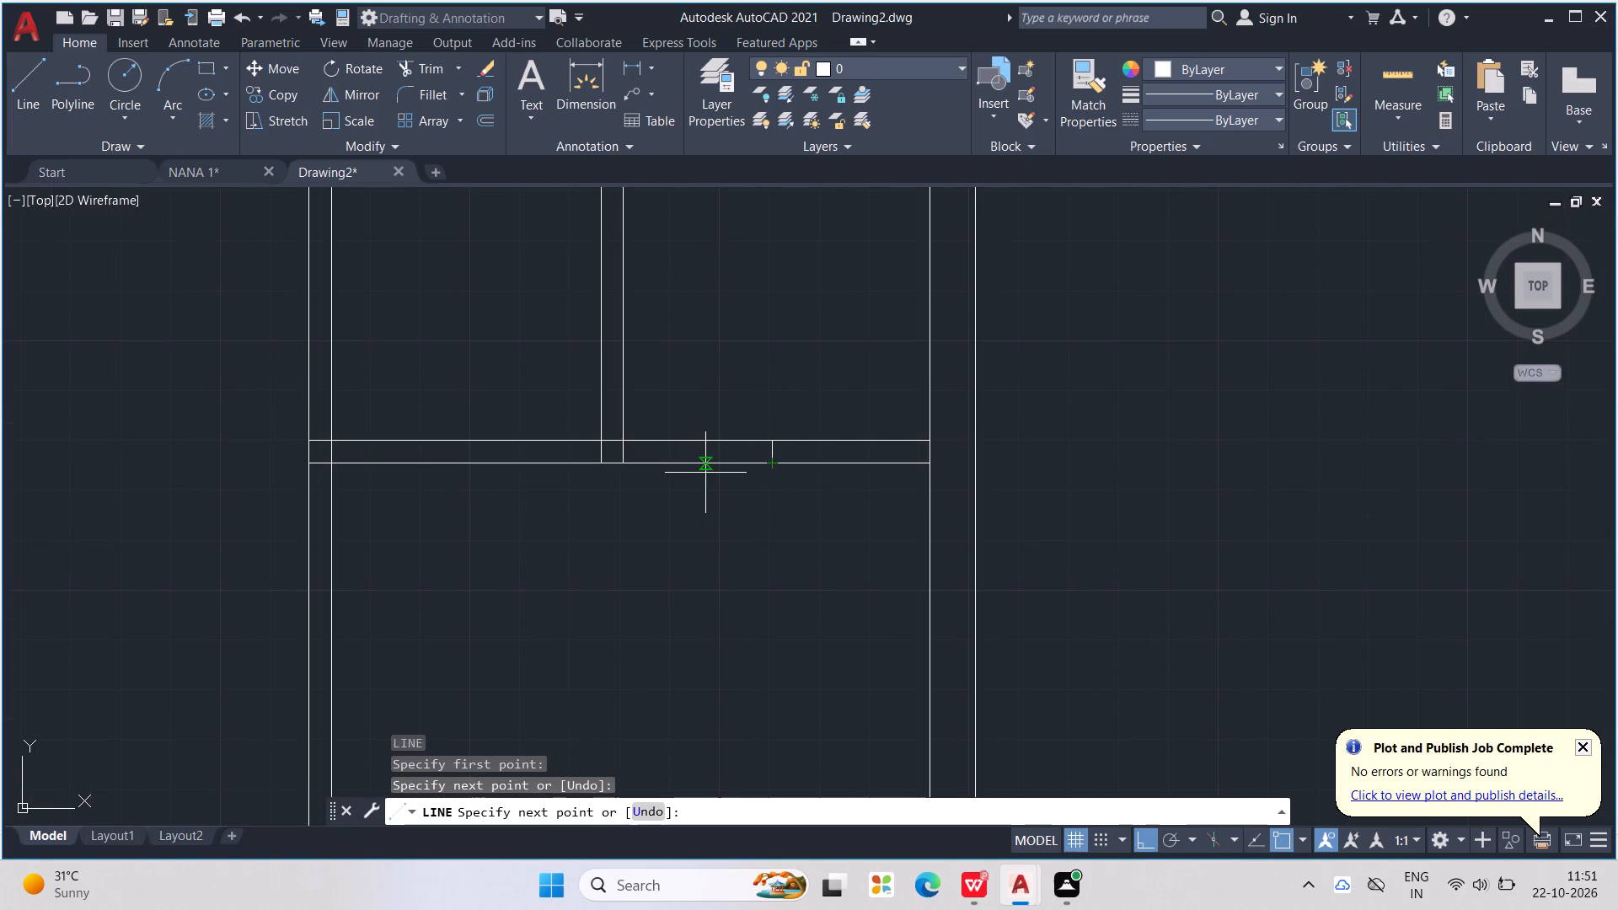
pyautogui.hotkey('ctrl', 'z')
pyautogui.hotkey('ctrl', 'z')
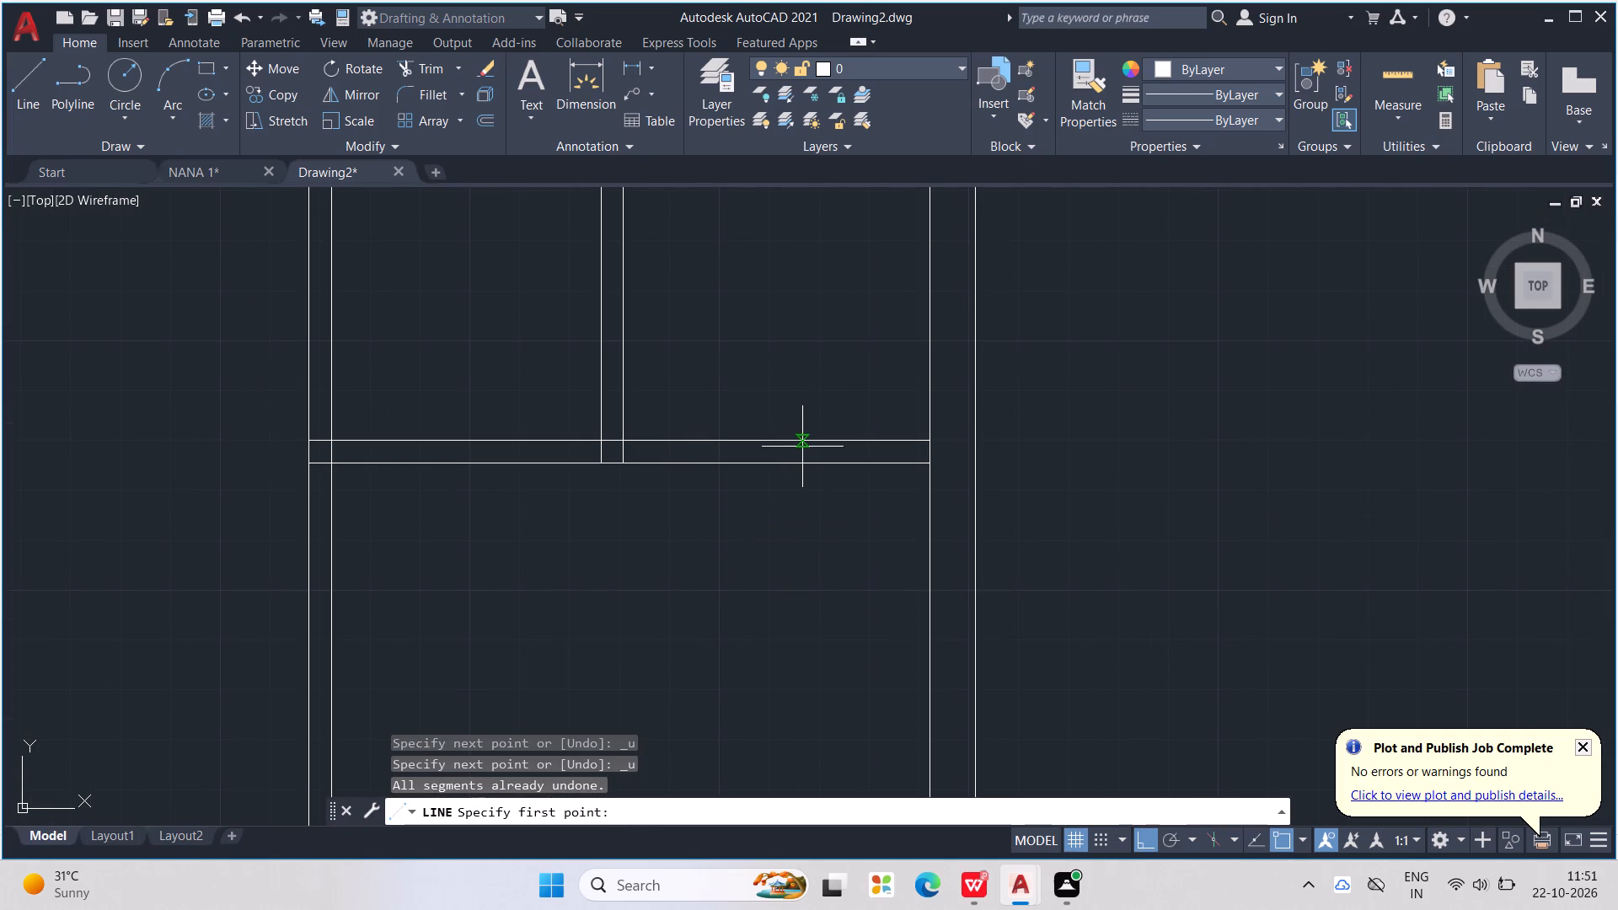
# Draw four short vertical lines across the horizontal wall below the upper-right room as one chain following the wall's lines.
pyautogui.click(804, 442)
pyautogui.click(803, 462)
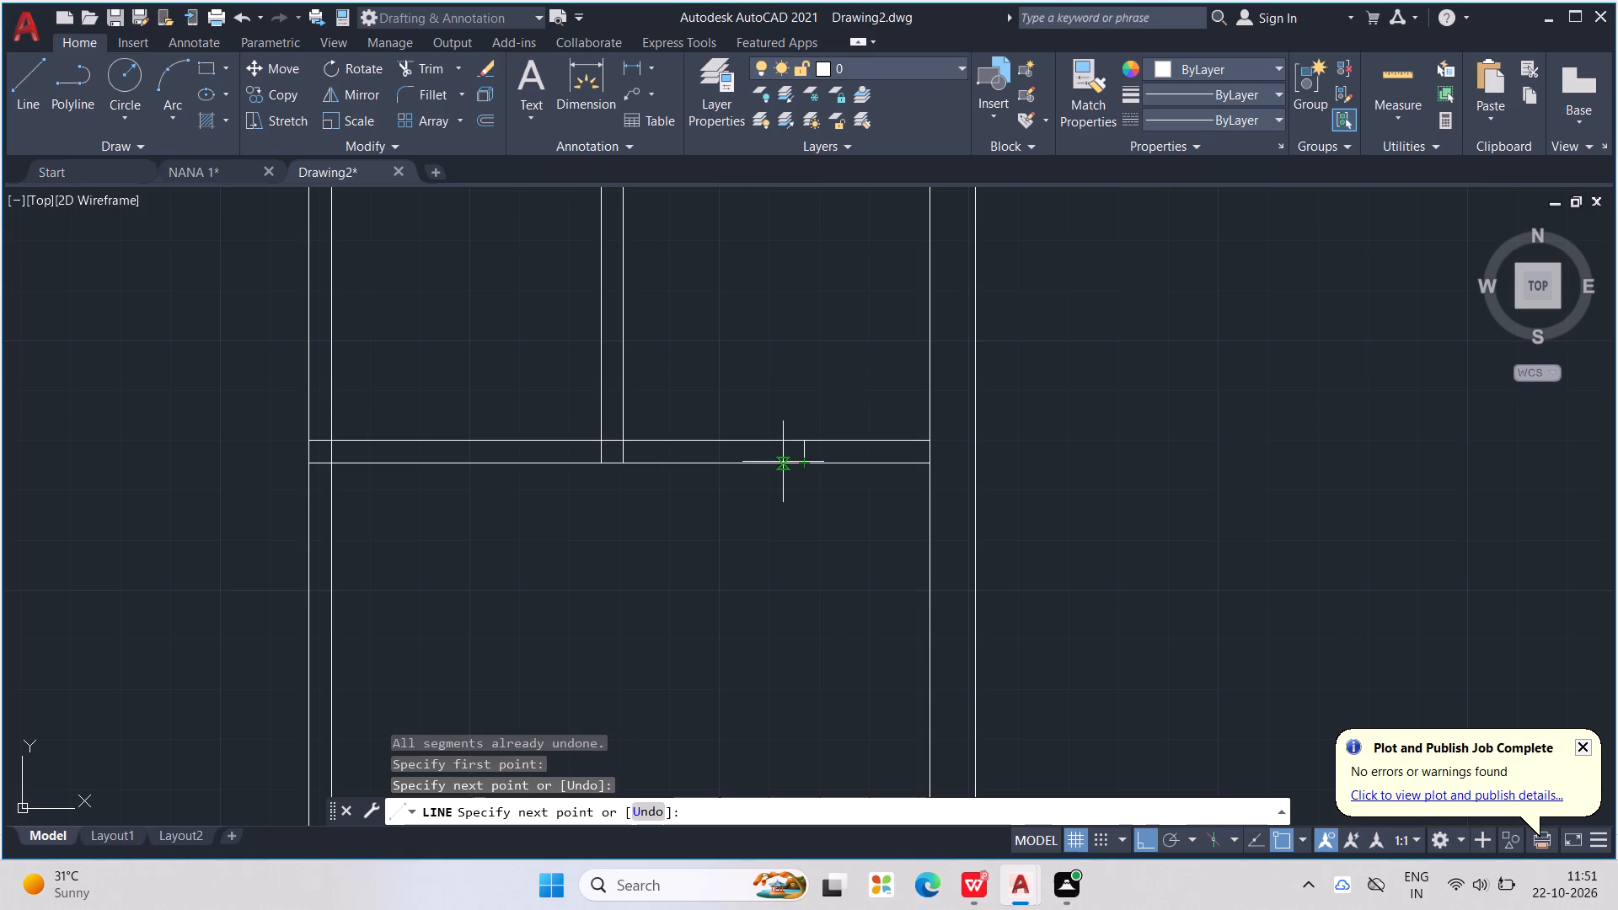
pyautogui.click(779, 466)
pyautogui.click(777, 440)
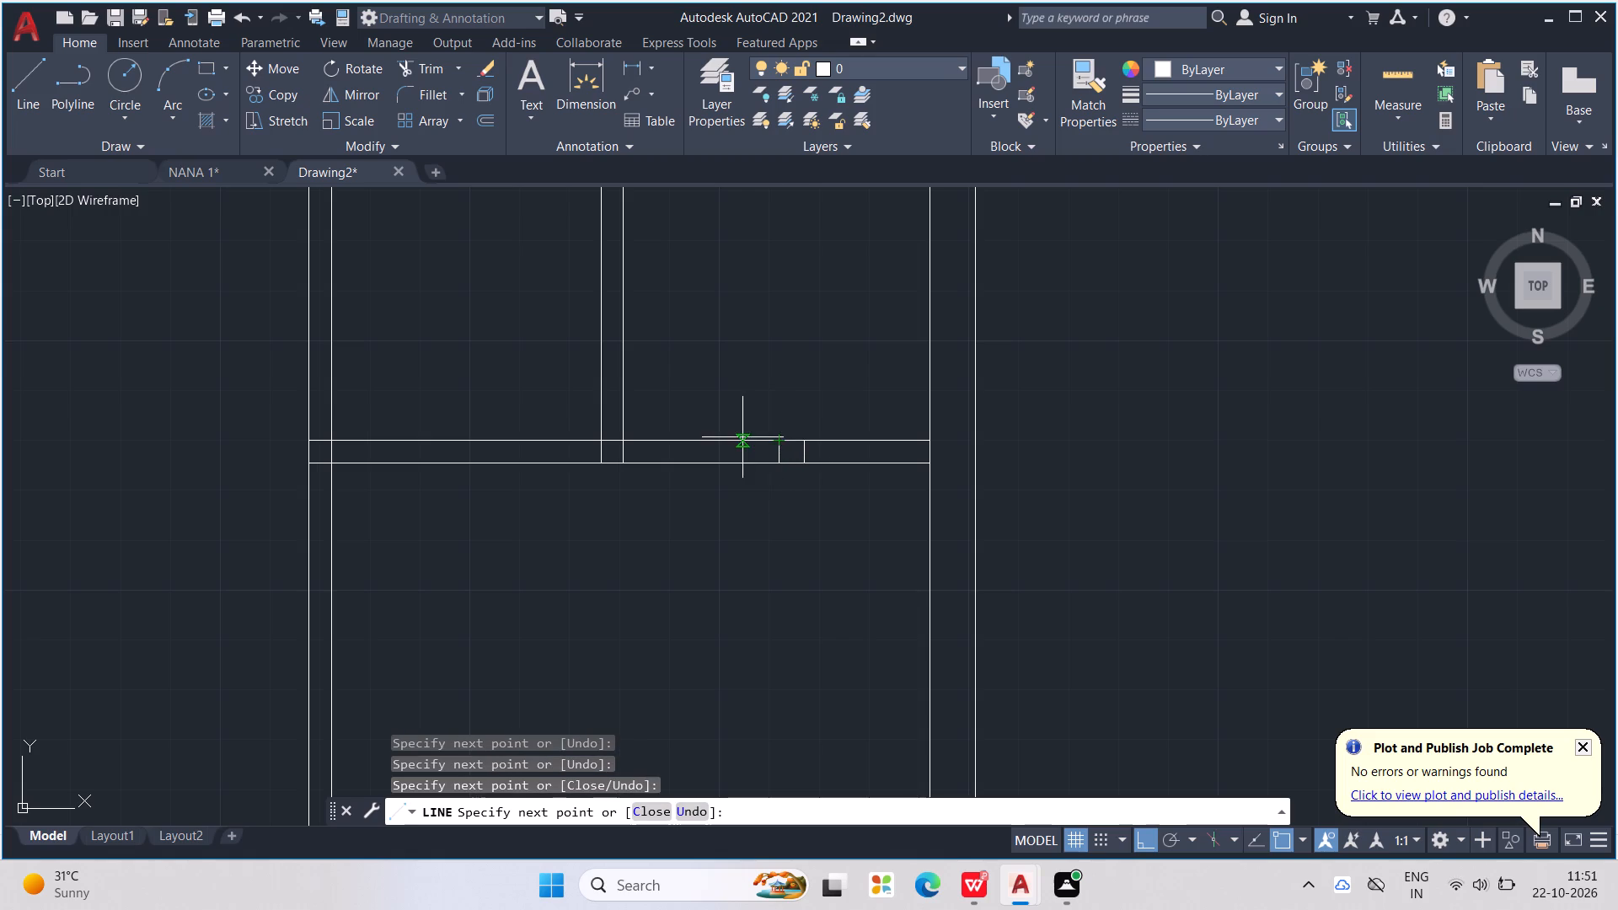
pyautogui.click(742, 437)
pyautogui.click(740, 465)
pyautogui.click(707, 463)
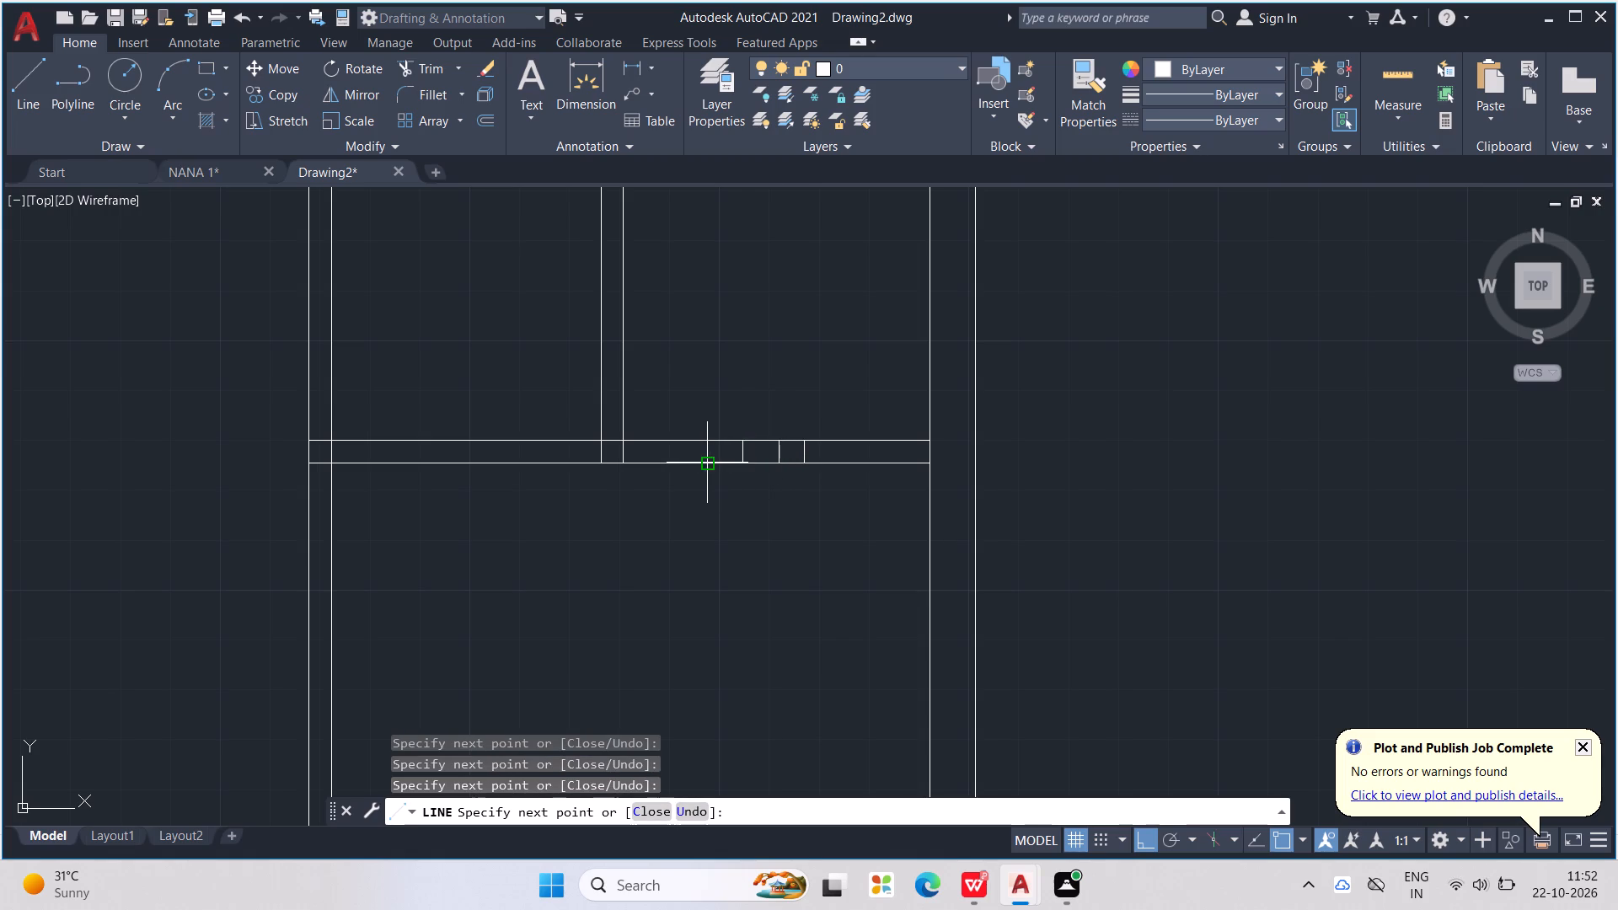
pyautogui.click(707, 435)
pyautogui.press('Escape')
pyautogui.press('Escape')
pyautogui.press('Escape')
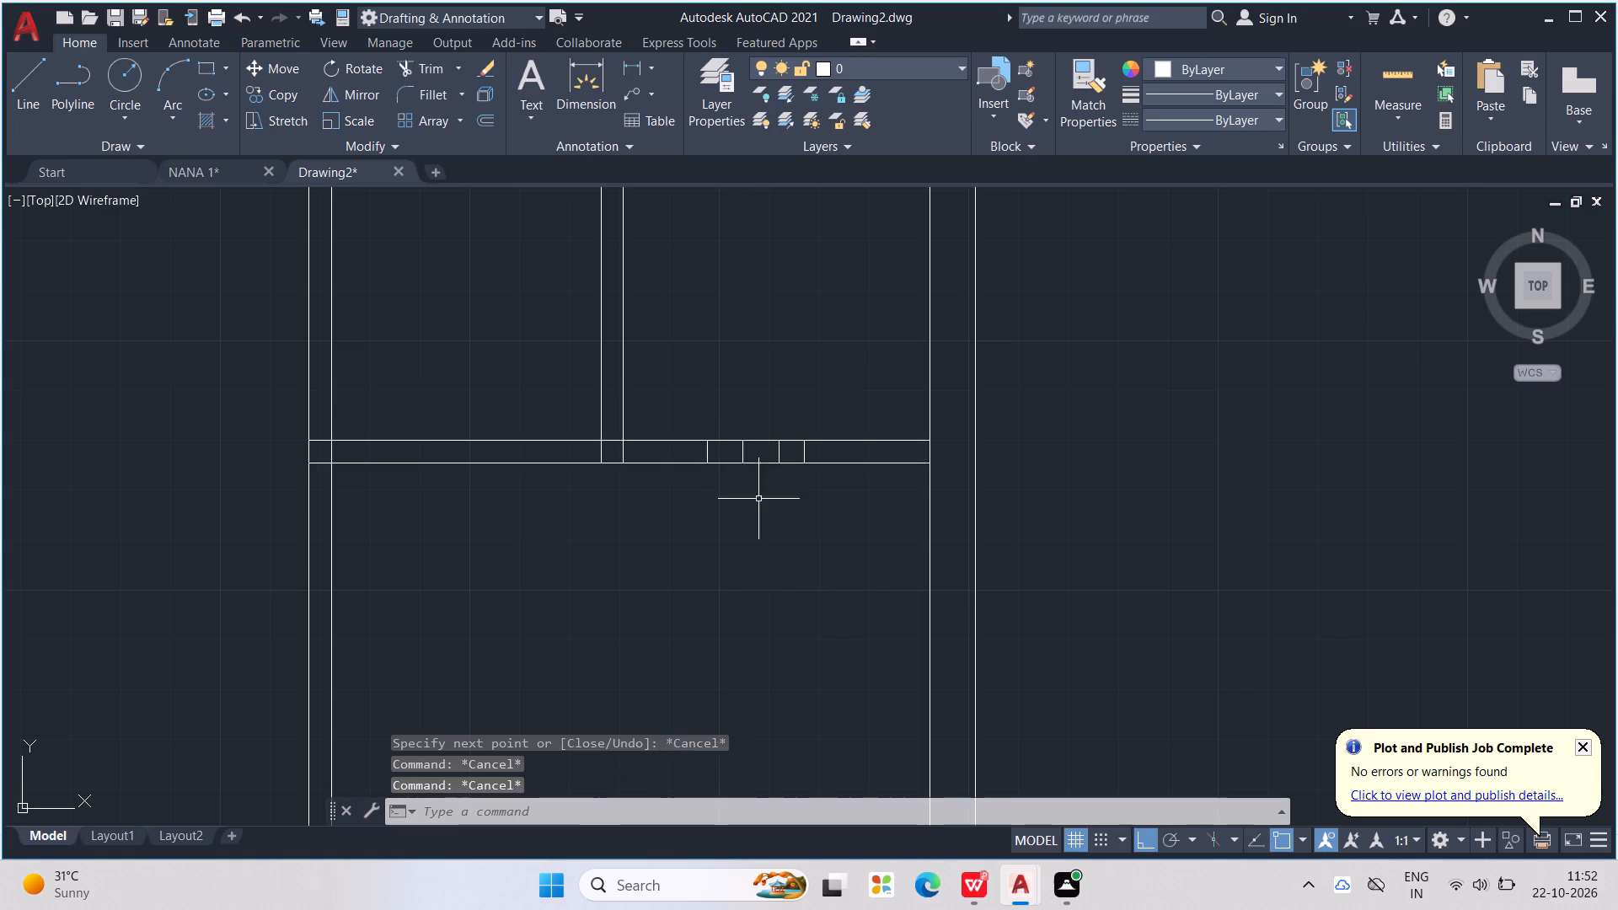
pyautogui.press('Escape')
# Trim the horizontal wall's upper line between the right pair and between the left pair of short vertical lines.
pyautogui.write('TR')
pyautogui.press('Return')
pyautogui.scroll(1, 791, 539)
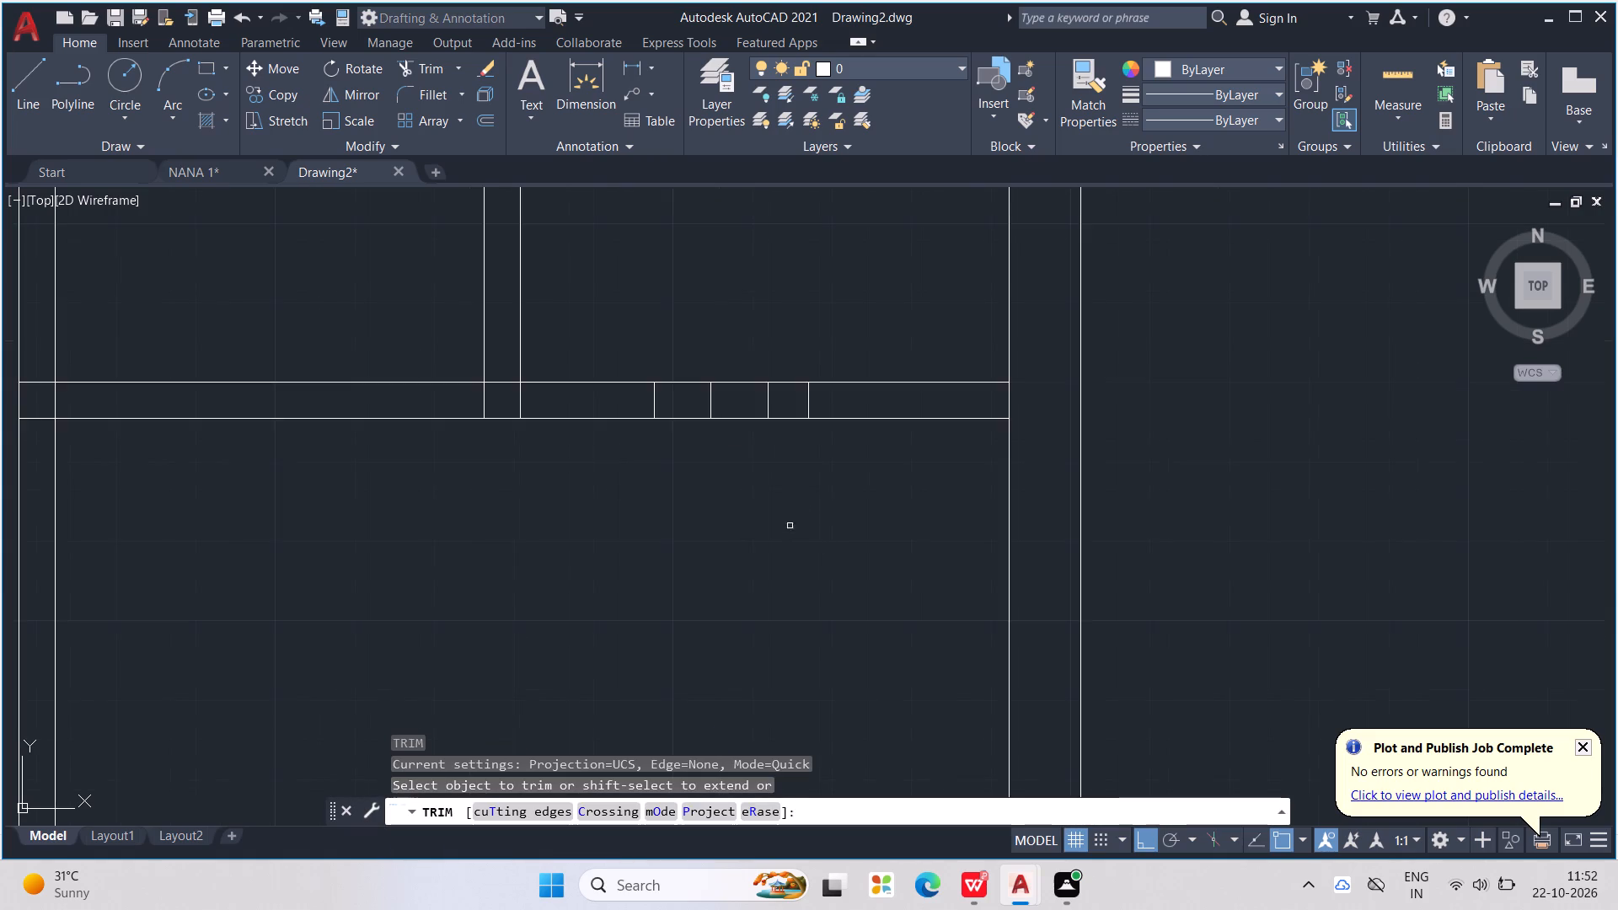
pyautogui.scroll(2, 783, 479)
pyautogui.moveTo(824, 409); pyautogui.dragTo(834, 595, button='middle')
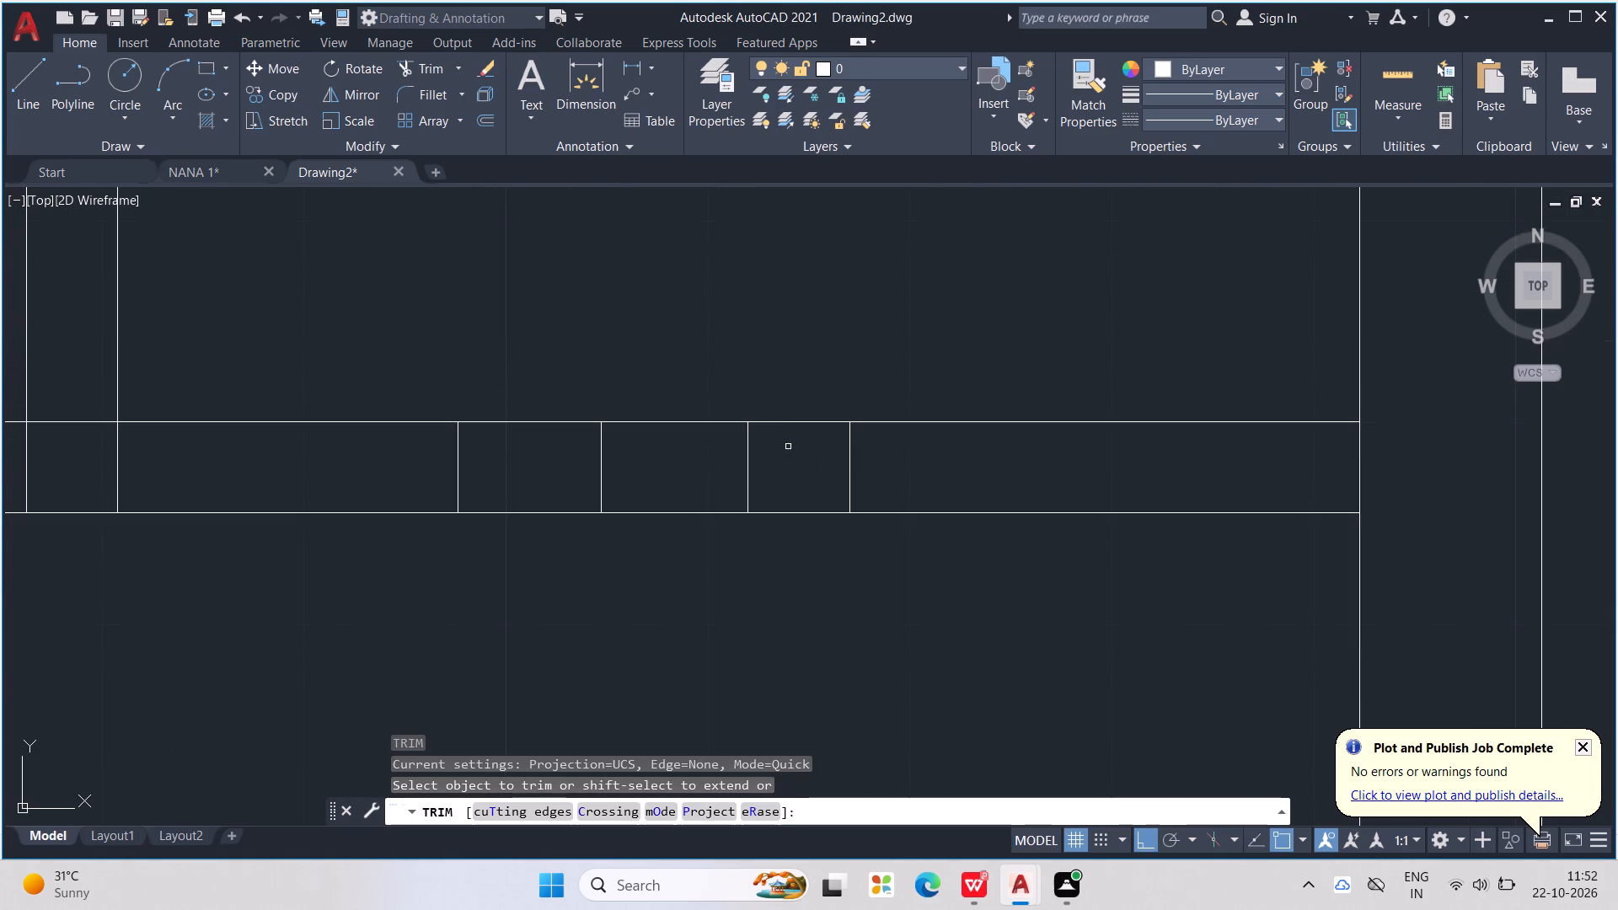
pyautogui.click(780, 417)
pyautogui.click(780, 444)
pyautogui.moveTo(581, 372); pyautogui.dragTo(574, 437)
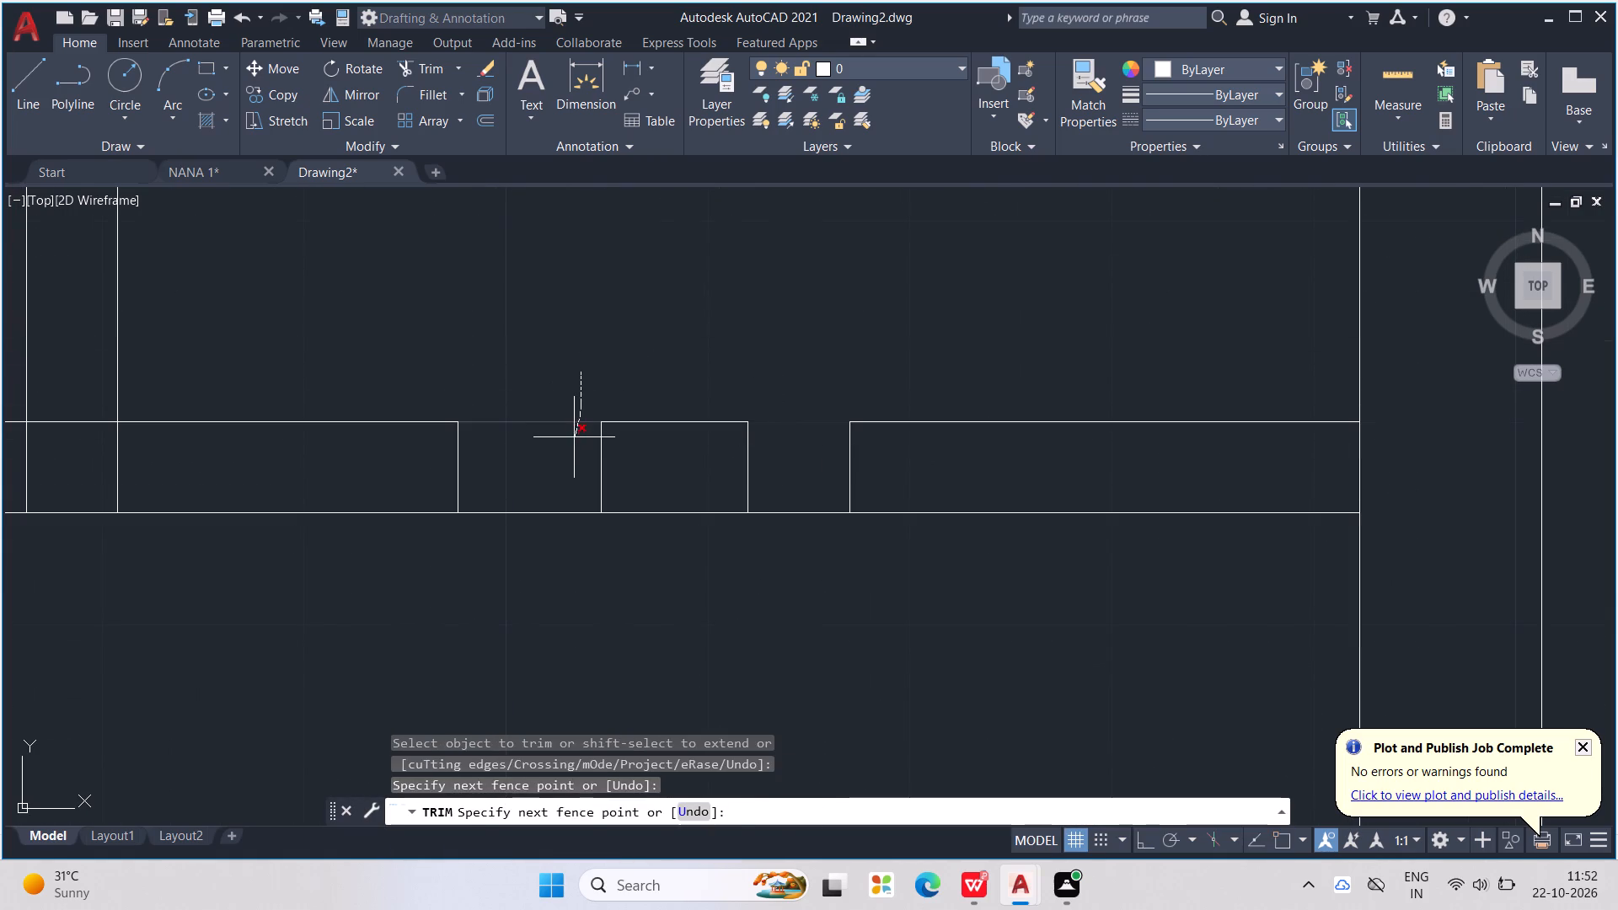
pyautogui.moveTo(574, 437); pyautogui.dragTo(572, 439)
pyautogui.scroll(-2, 572, 441)
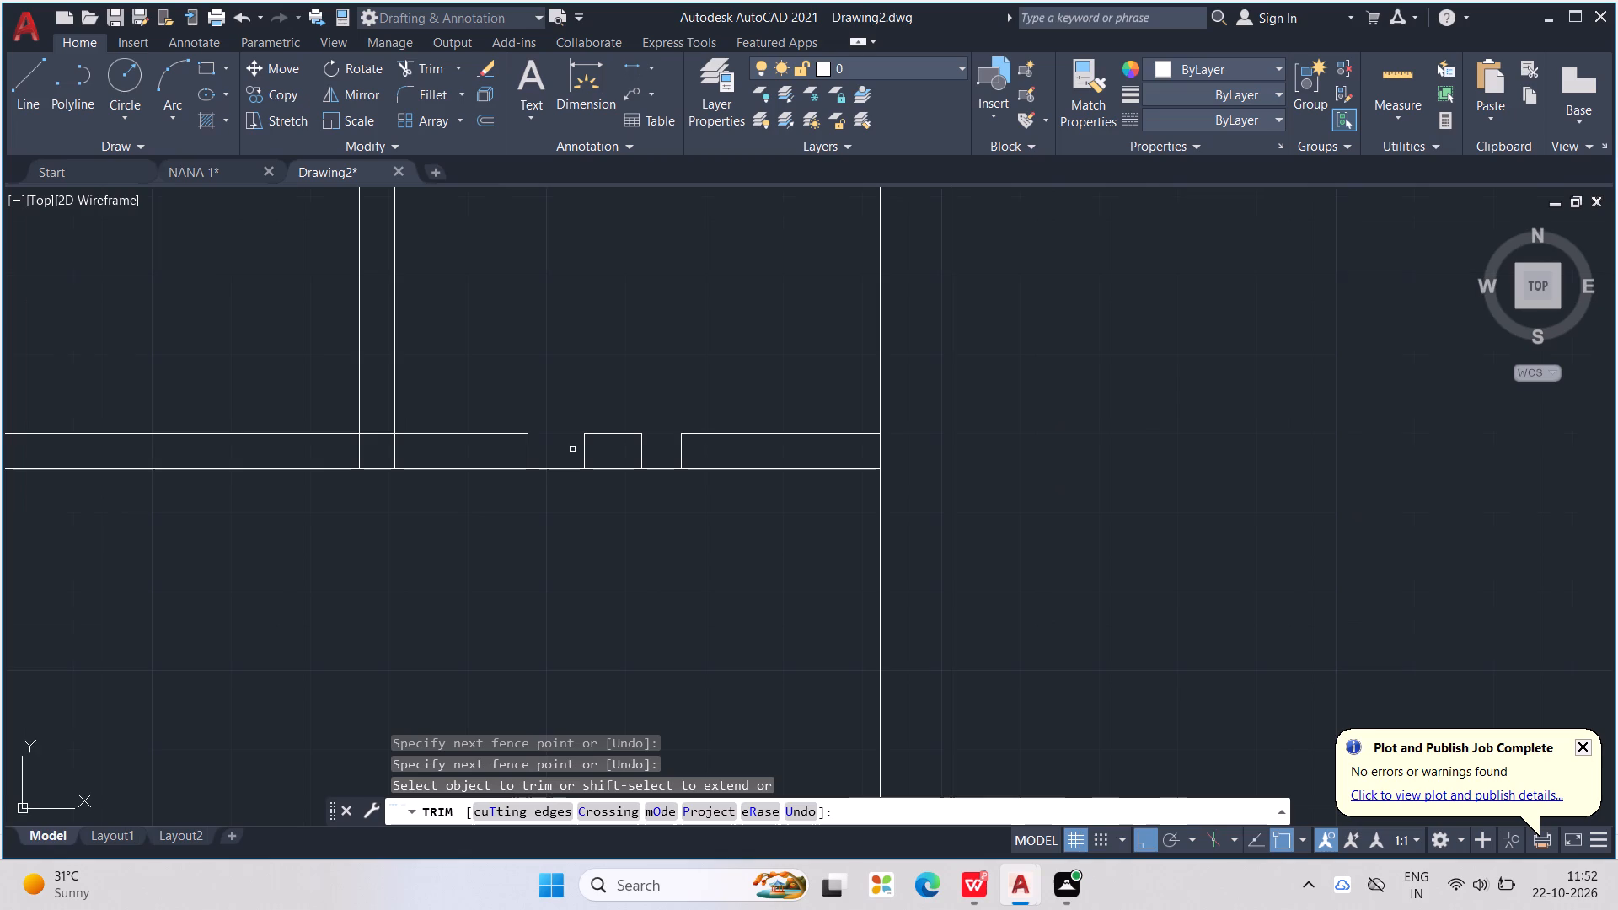
# Trim the crossing lines where the partition left of the upper-right room meets the horizontal wall below it.
pyautogui.moveTo(565, 559); pyautogui.dragTo(709, 686, button='middle')
pyautogui.scroll(1, 552, 562)
pyautogui.moveTo(506, 541); pyautogui.dragTo(540, 601)
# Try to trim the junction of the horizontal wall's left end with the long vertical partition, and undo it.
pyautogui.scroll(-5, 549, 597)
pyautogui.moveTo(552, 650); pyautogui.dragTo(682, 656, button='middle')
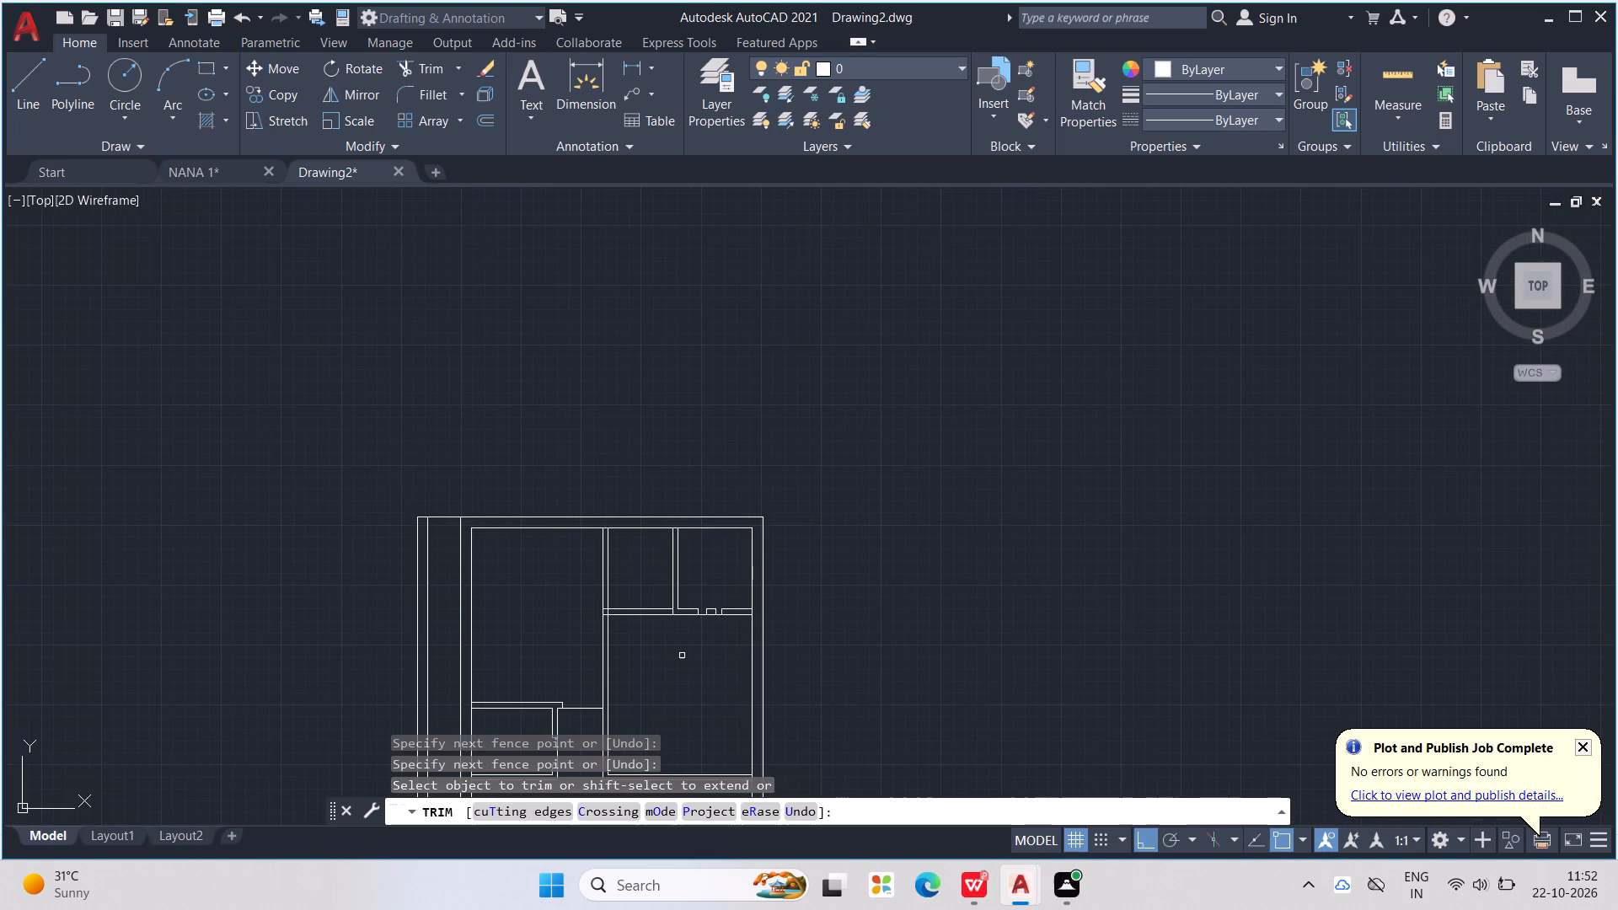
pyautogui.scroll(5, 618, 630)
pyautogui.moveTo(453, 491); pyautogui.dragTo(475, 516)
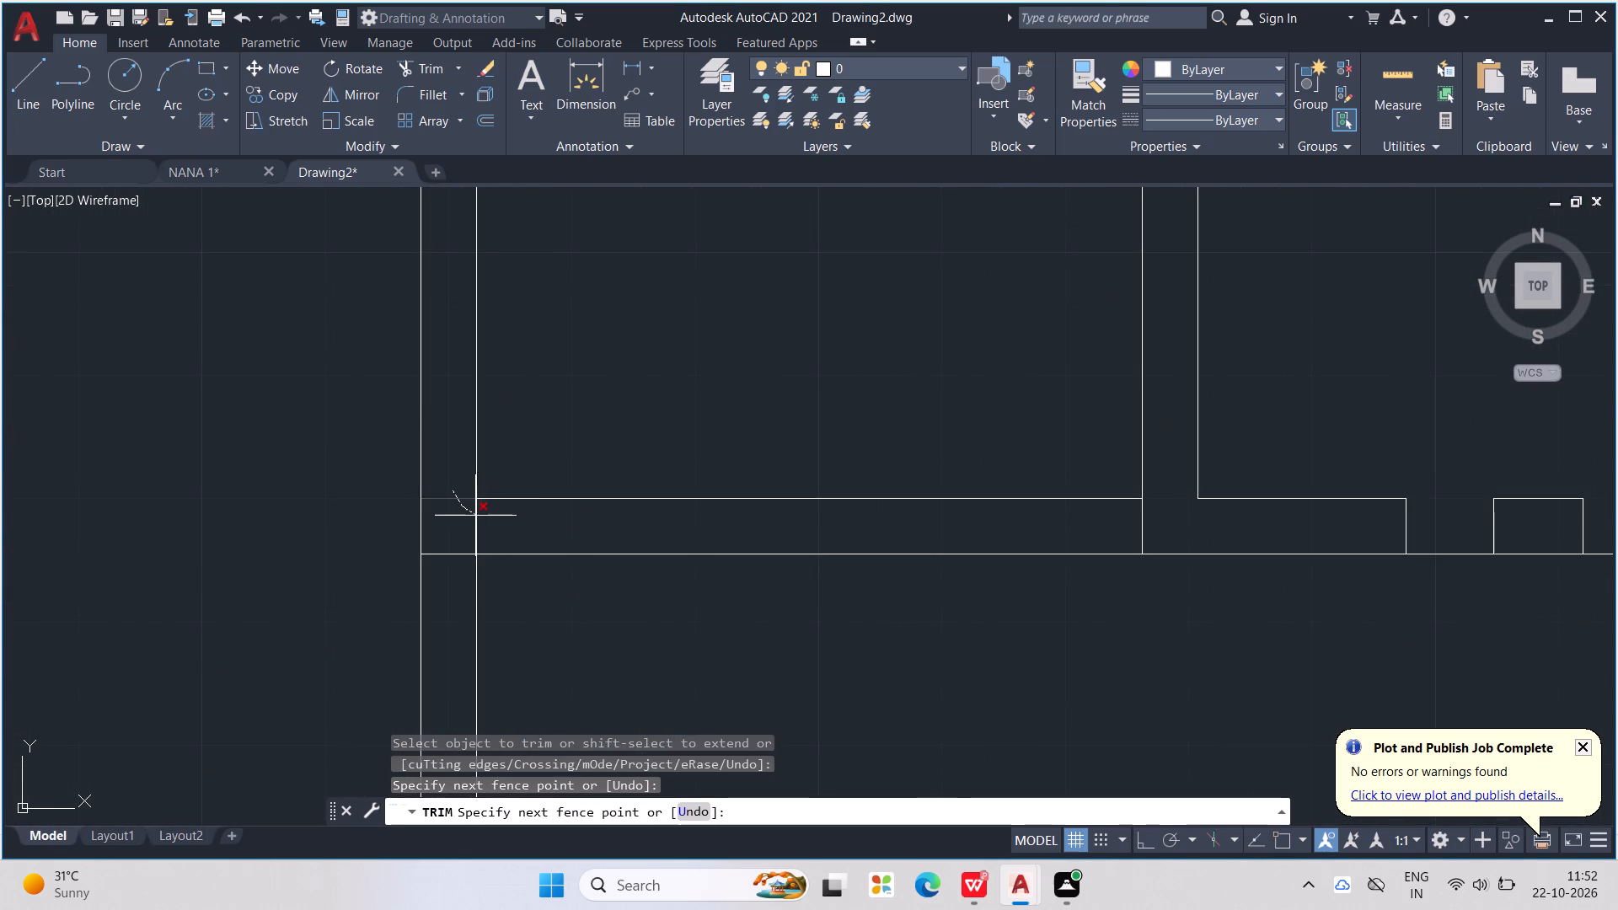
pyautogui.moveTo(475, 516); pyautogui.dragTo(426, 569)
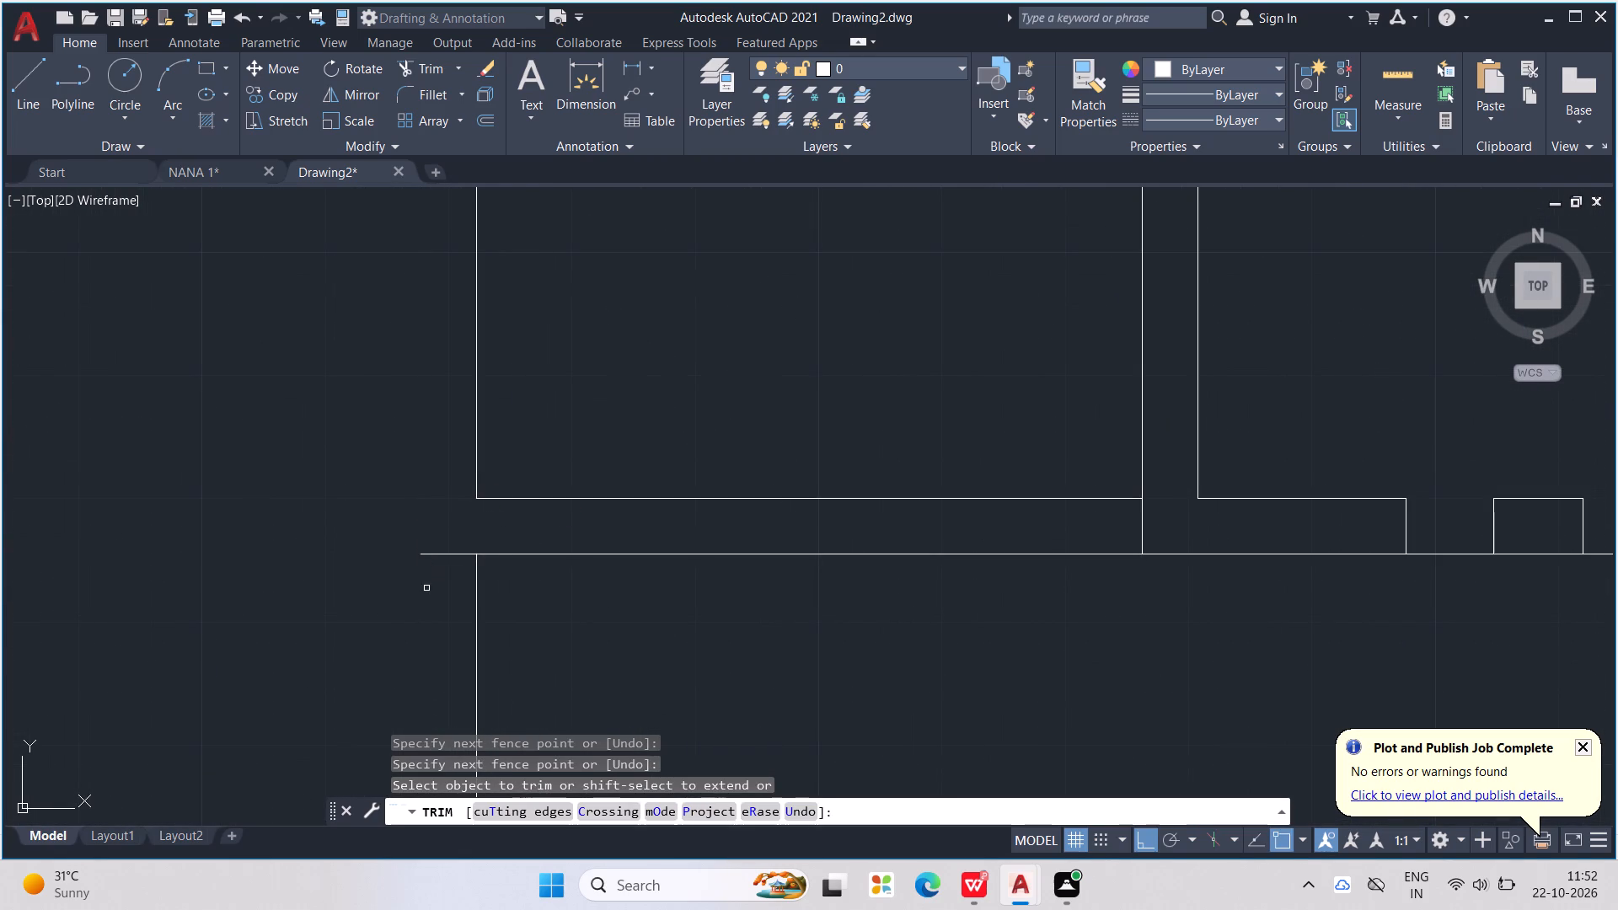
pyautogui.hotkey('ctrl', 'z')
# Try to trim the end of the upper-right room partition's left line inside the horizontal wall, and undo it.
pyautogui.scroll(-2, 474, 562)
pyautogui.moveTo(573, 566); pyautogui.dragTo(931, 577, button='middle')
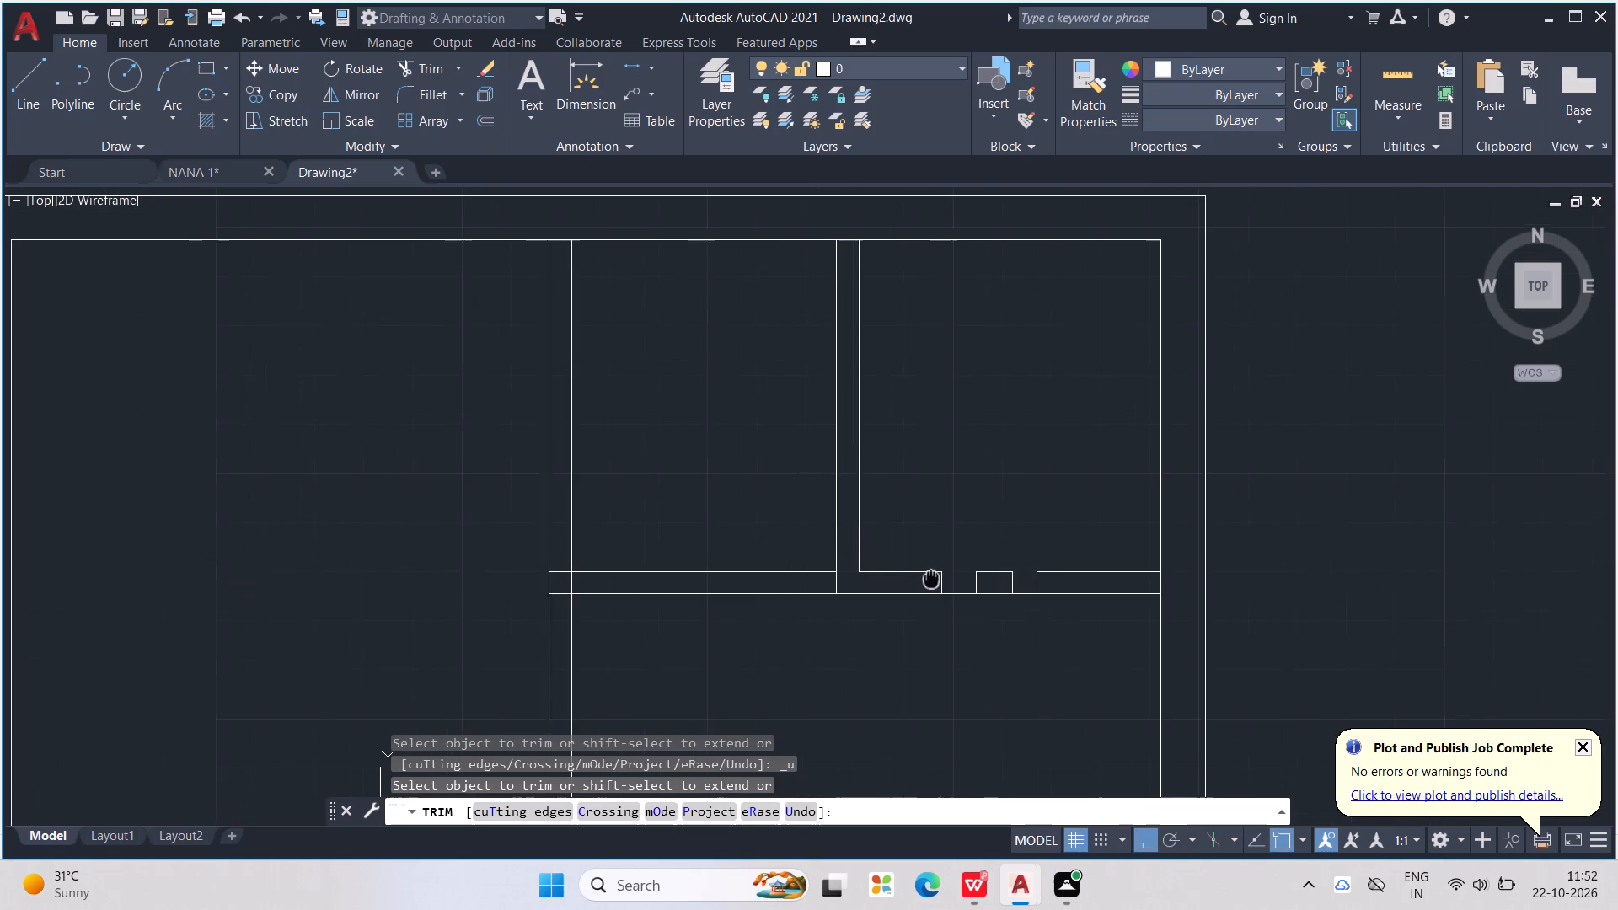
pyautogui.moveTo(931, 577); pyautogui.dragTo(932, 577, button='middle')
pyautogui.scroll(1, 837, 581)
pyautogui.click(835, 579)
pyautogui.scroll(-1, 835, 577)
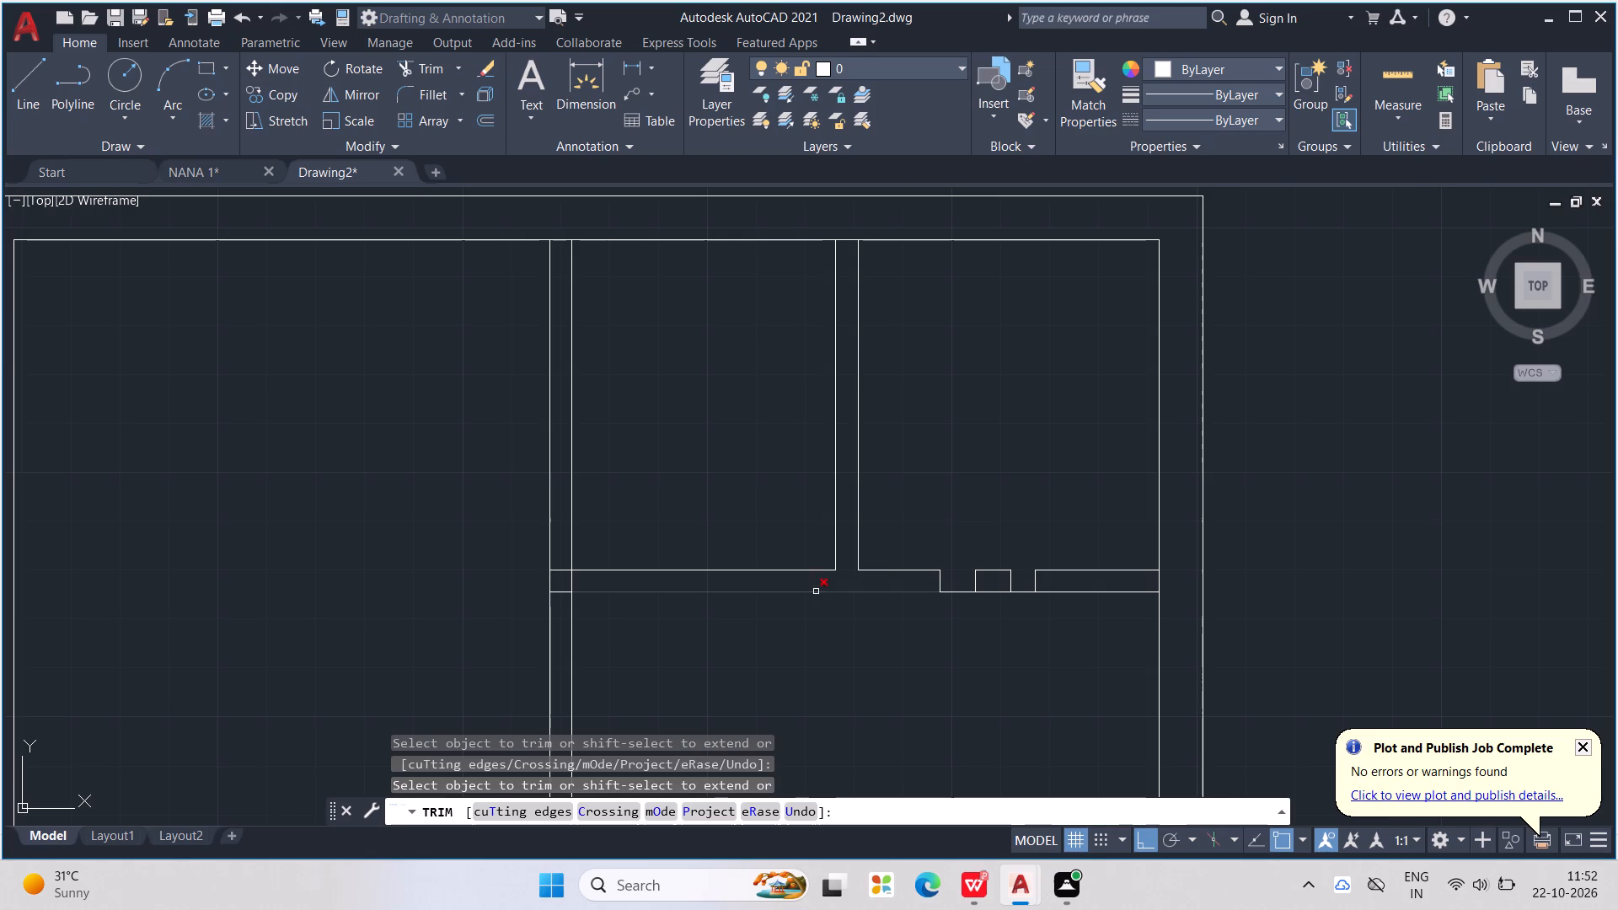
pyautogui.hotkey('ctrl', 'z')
# Trim away both lines of the horizontal wall between the long vertical partition and the upper-right room's left partition.
pyautogui.scroll(-2, 824, 578)
pyautogui.moveTo(625, 547); pyautogui.dragTo(625, 553)
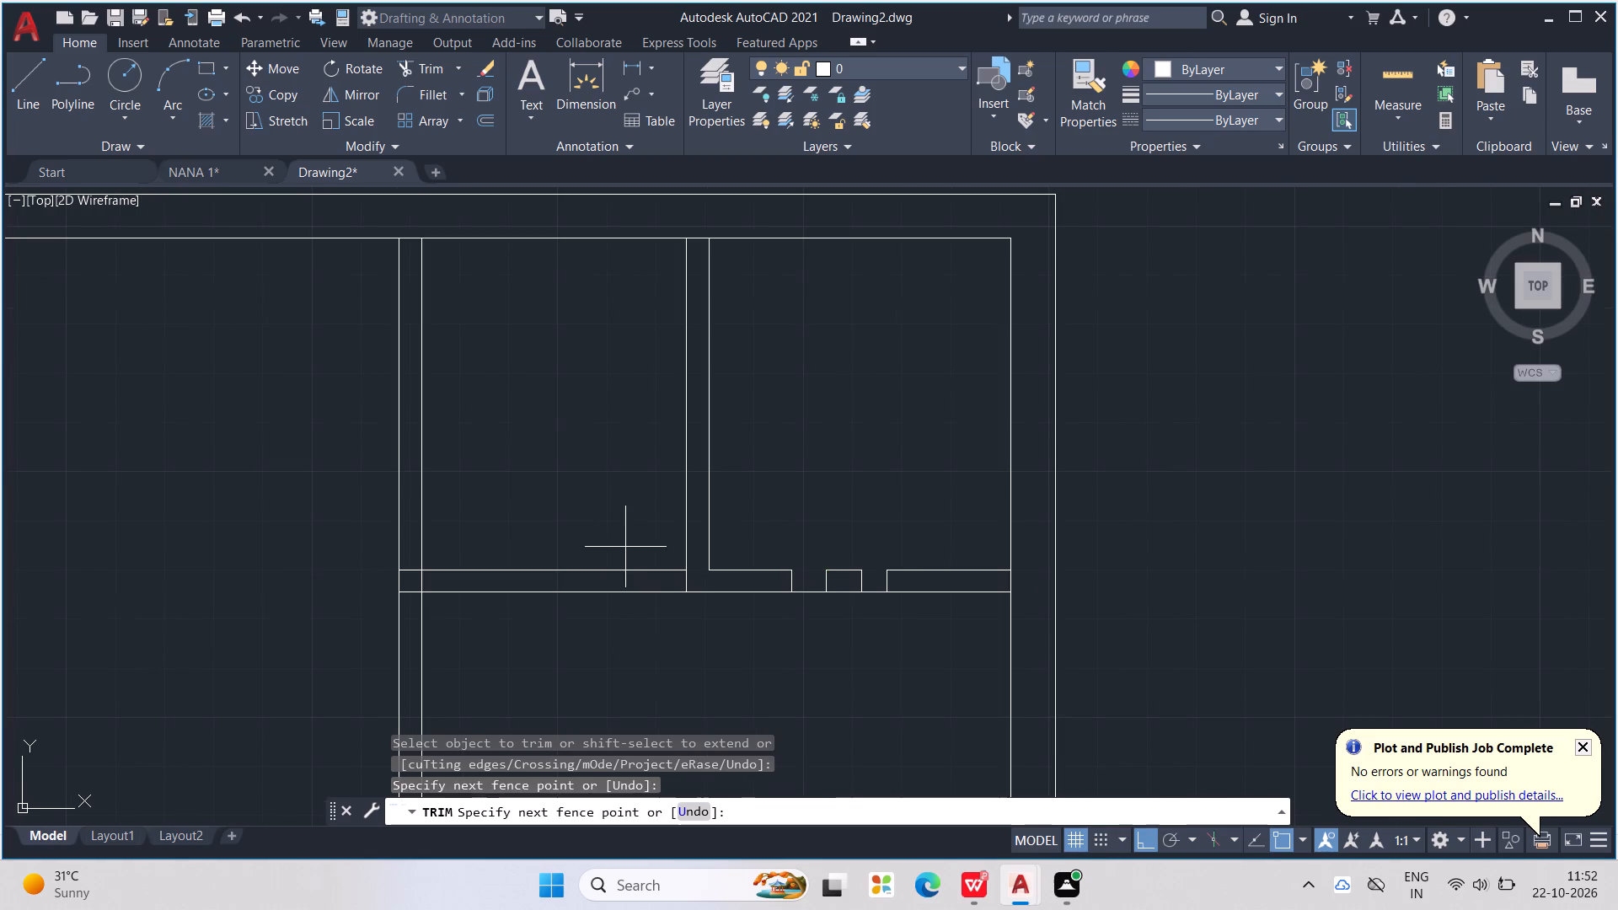
pyautogui.moveTo(625, 553); pyautogui.dragTo(632, 619)
pyautogui.moveTo(635, 618); pyautogui.dragTo(728, 648, button='middle')
pyautogui.scroll(-1, 636, 618)
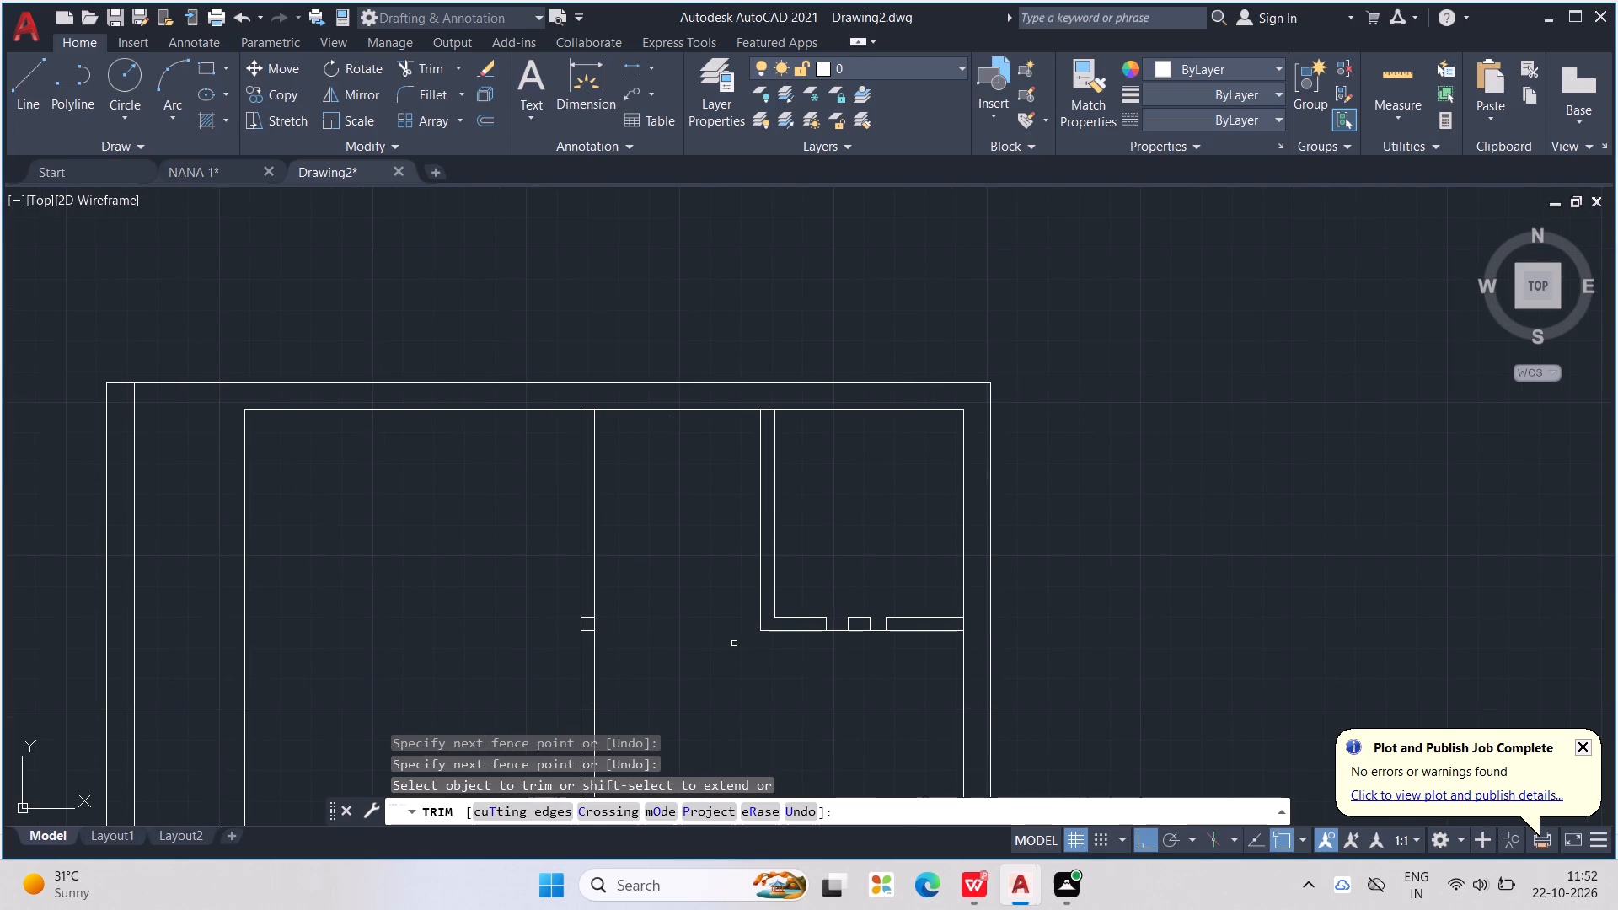
pyautogui.press('Escape')
pyautogui.press('Escape')
pyautogui.press('Escape')
pyautogui.press('Escape')
pyautogui.press('Escape')
pyautogui.press('Escape')
pyautogui.press('Escape')
pyautogui.press('Escape')
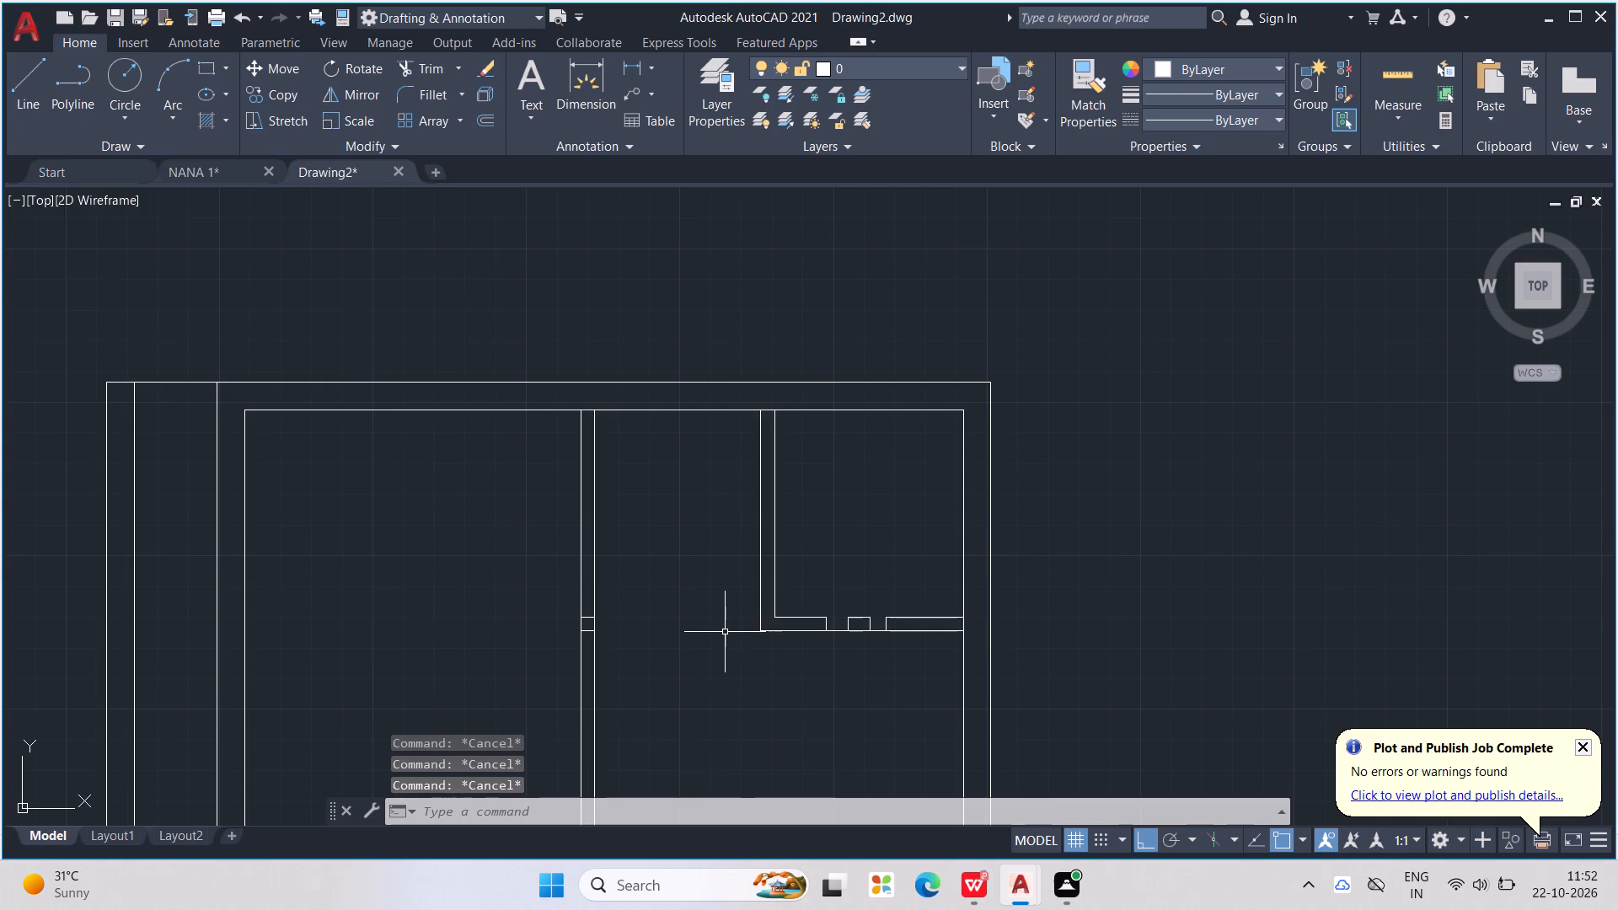
# Draw a horizontal line from just above the upper-right room partition's lower-left corner to the long vertical partition's right line.
pyautogui.press('l')
pyautogui.press('Return')
pyautogui.scroll(2, 722, 638)
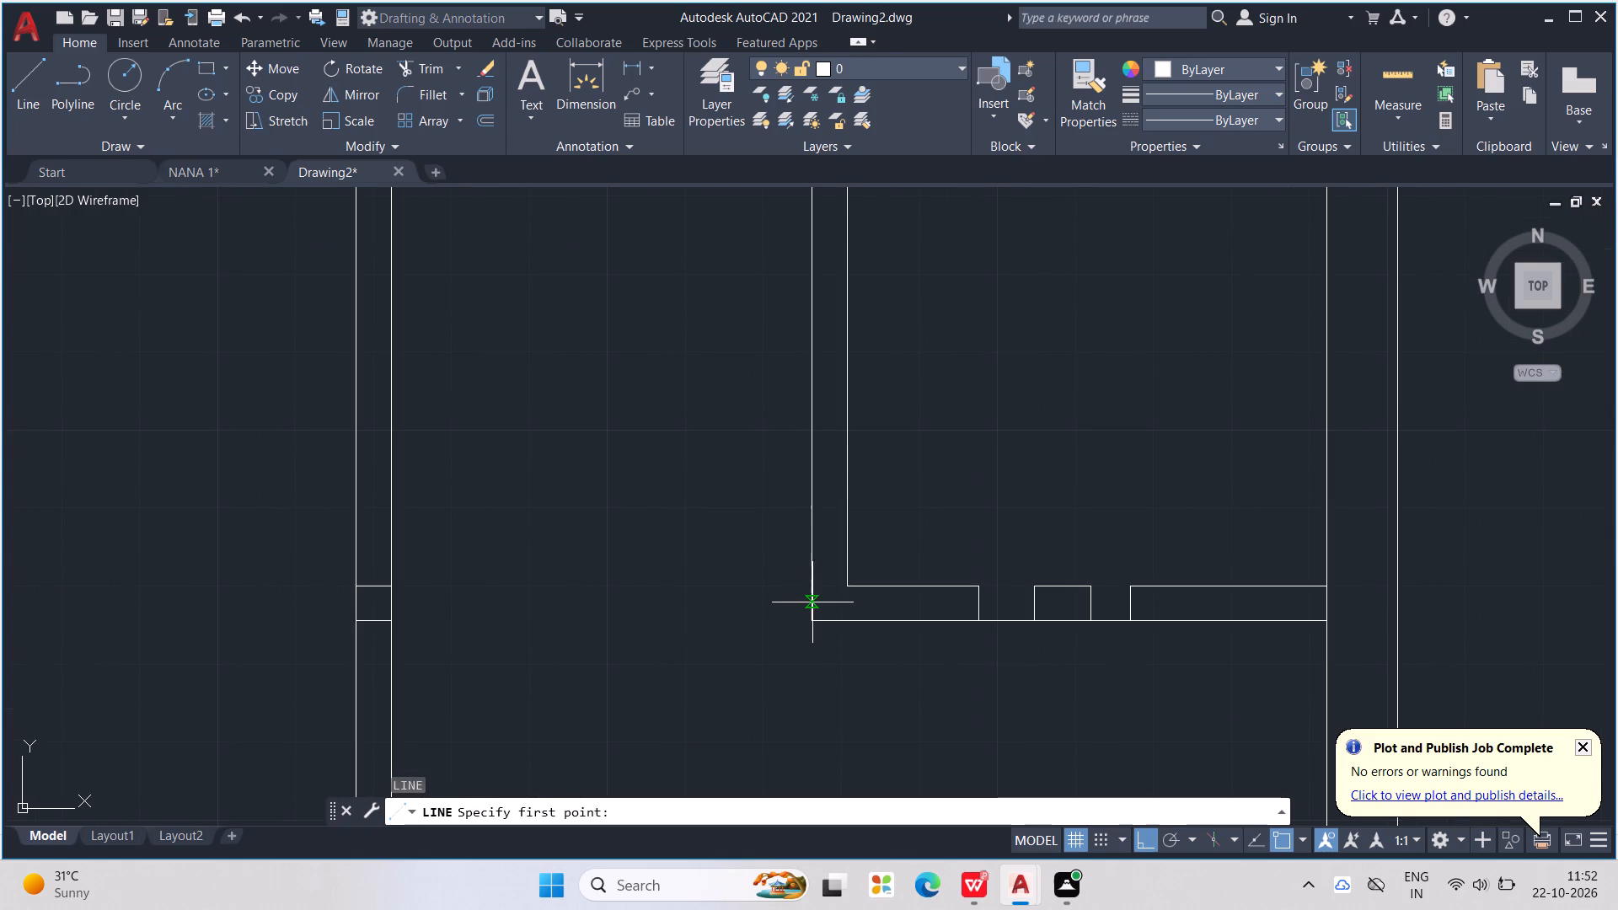
pyautogui.scroll(1, 816, 618)
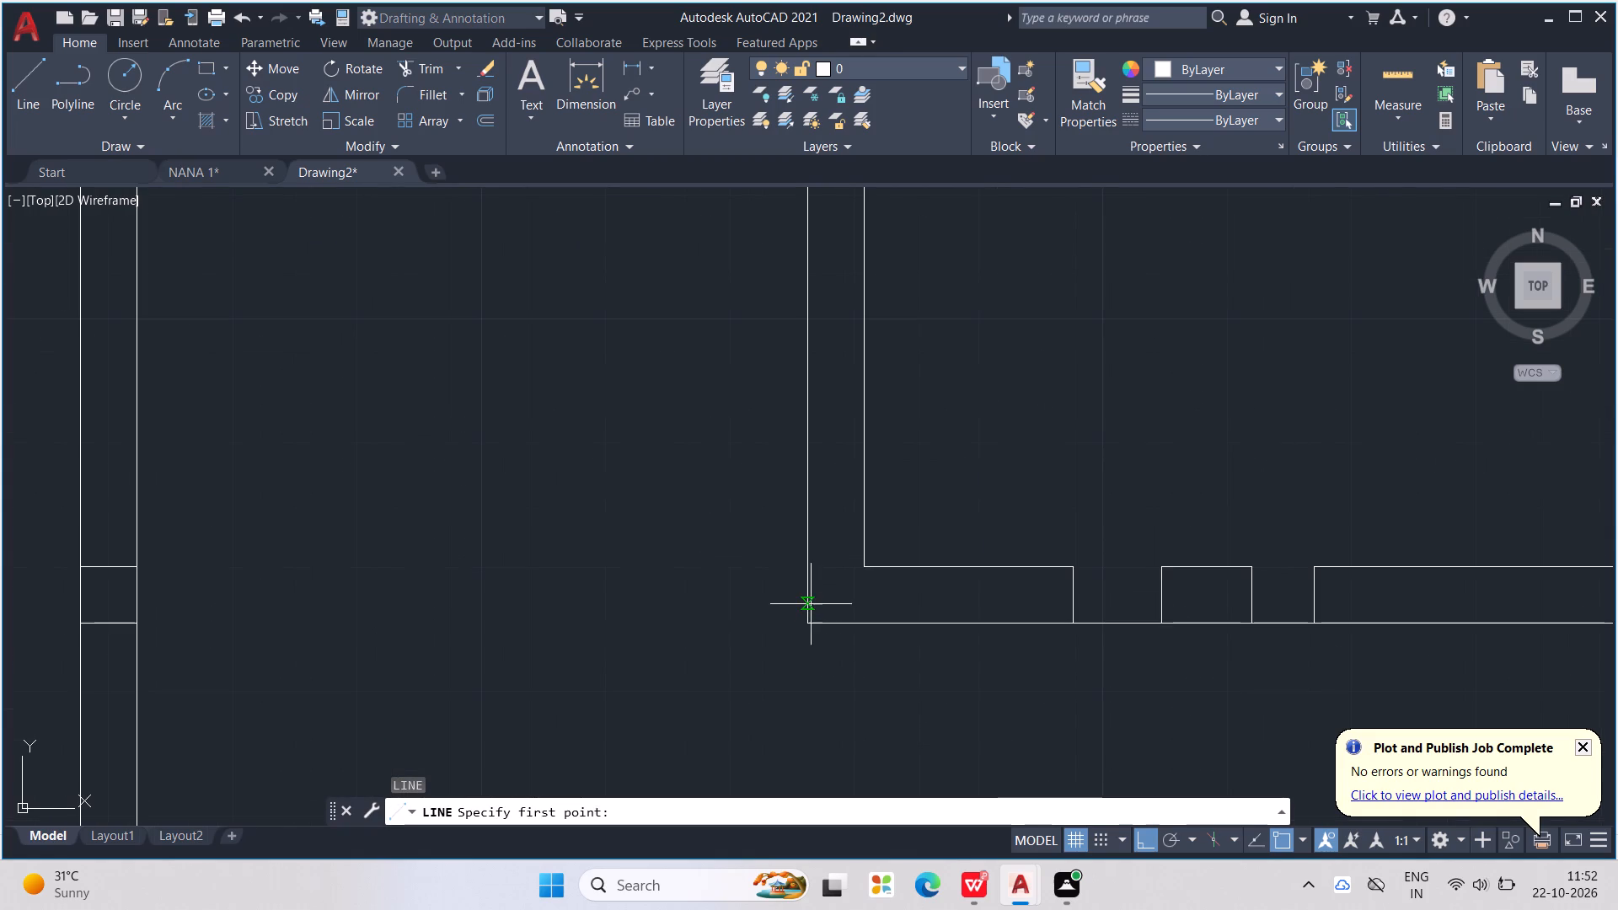
pyautogui.click(810, 607)
pyautogui.moveTo(614, 590); pyautogui.dragTo(1005, 613, button='middle')
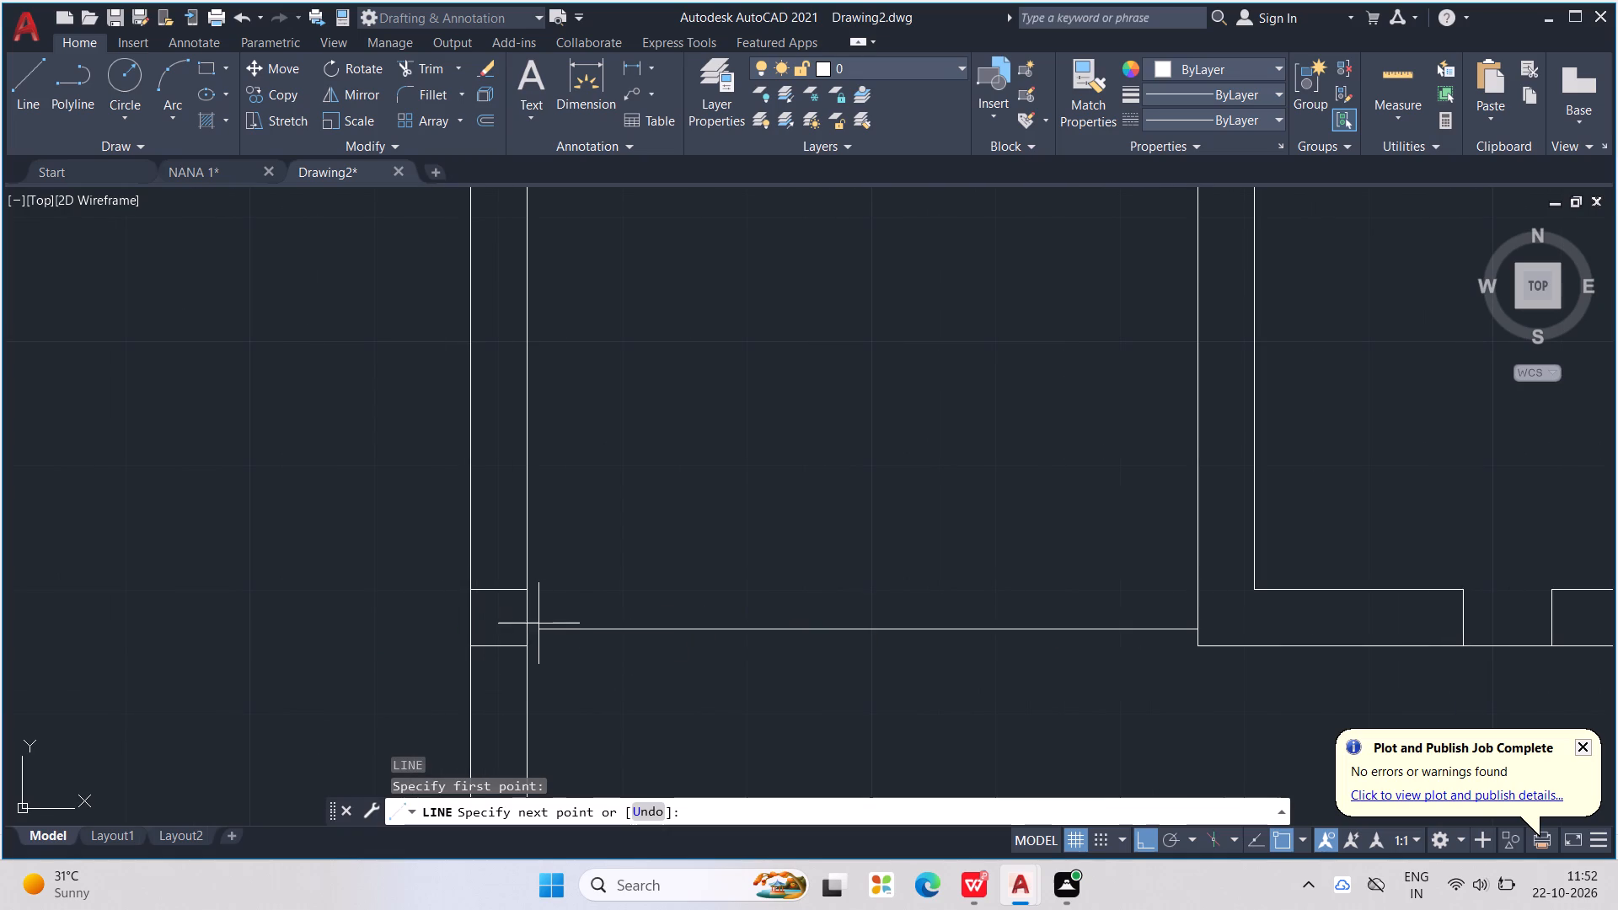
pyautogui.click(520, 628)
pyautogui.press('Escape')
pyautogui.press('Escape')
# Offset the new horizontal line 4.5" upward to form the wall below the upper-middle room.
pyautogui.write('OFF')
pyautogui.press('Return')
pyautogui.write('4.5"')
pyautogui.press('Return')
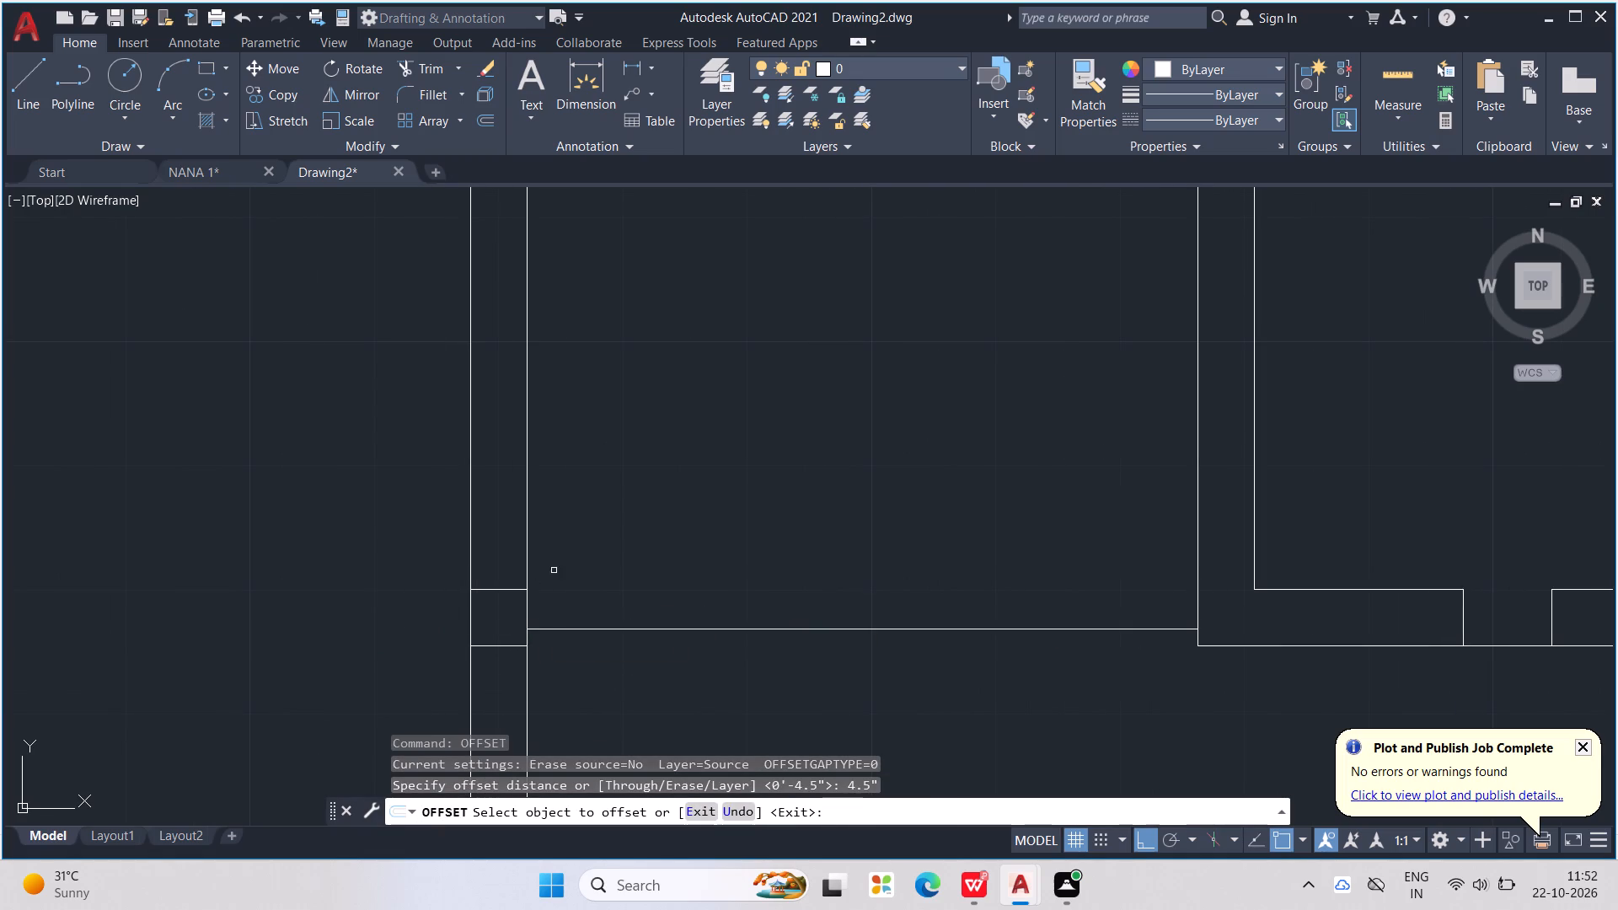
pyautogui.click(670, 629)
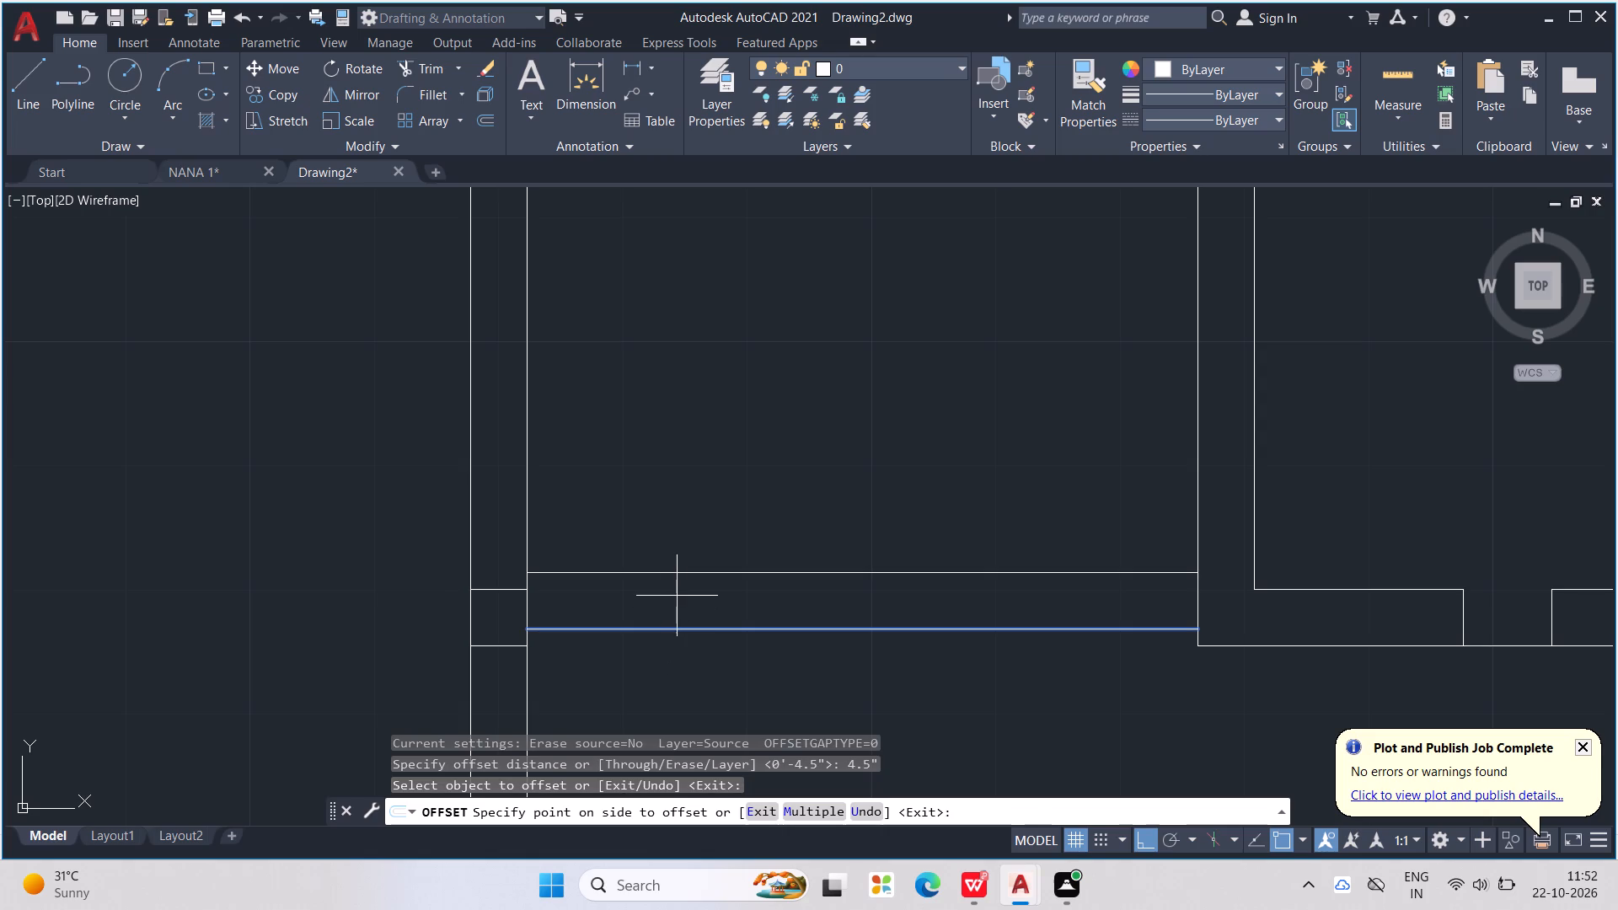
pyautogui.click(677, 596)
pyautogui.scroll(-3, 684, 584)
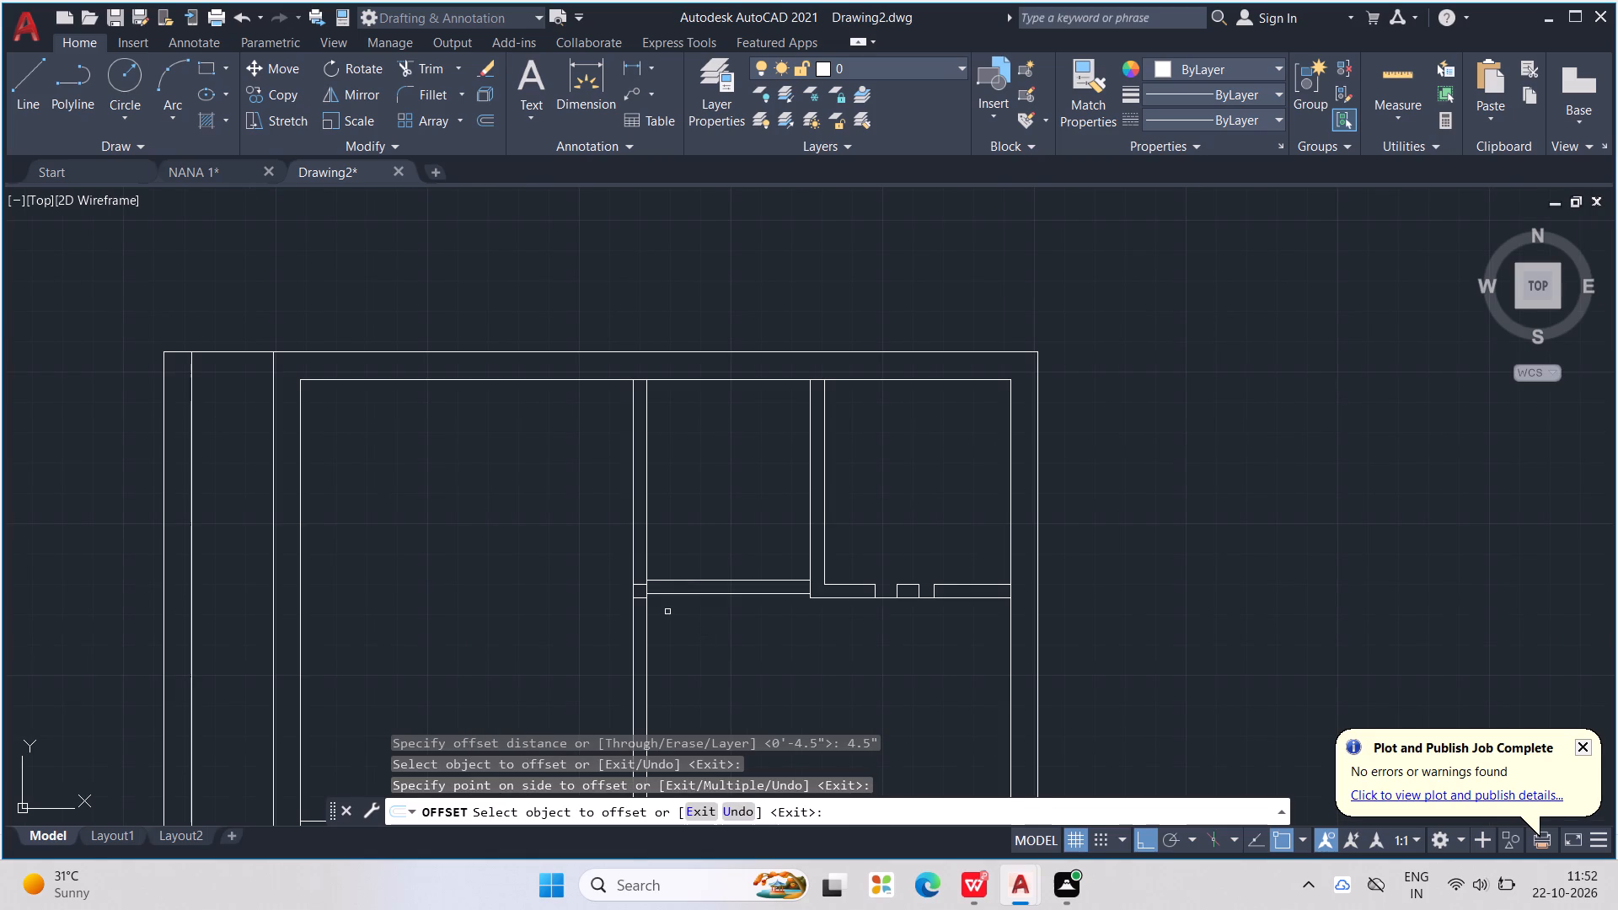
pyautogui.press('Escape')
pyautogui.press('Escape')
# Erase the two short leftover horizontal lines inside the long vertical partition beside the new wall.
pyautogui.scroll(3, 656, 612)
pyautogui.press('Escape')
pyautogui.press('Escape')
pyautogui.click(599, 518)
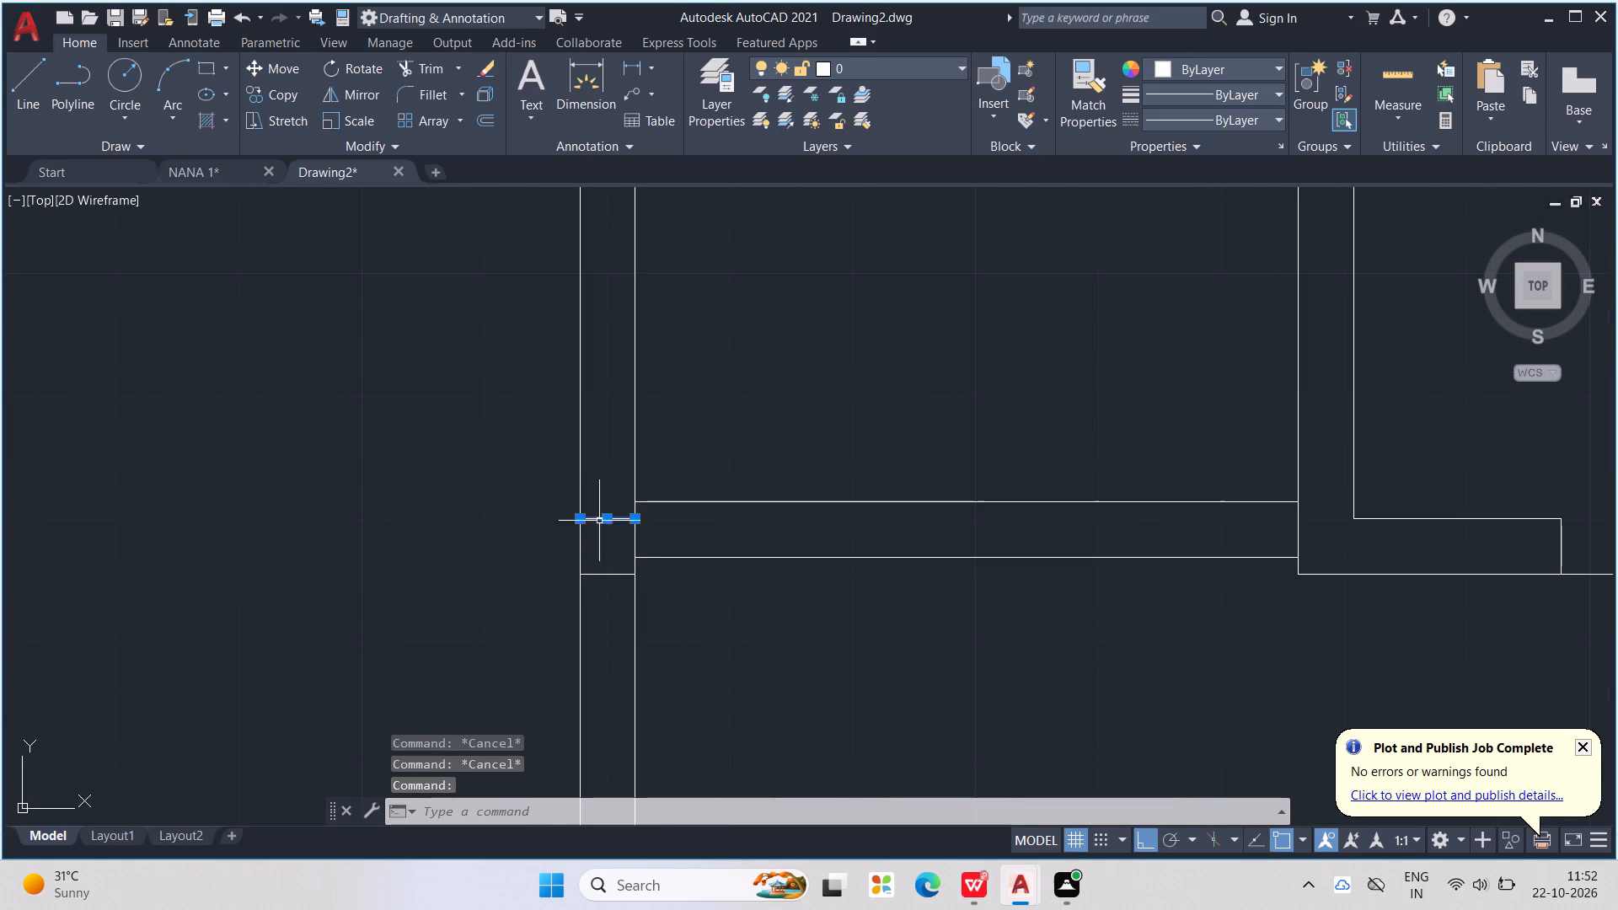
pyautogui.click(615, 576)
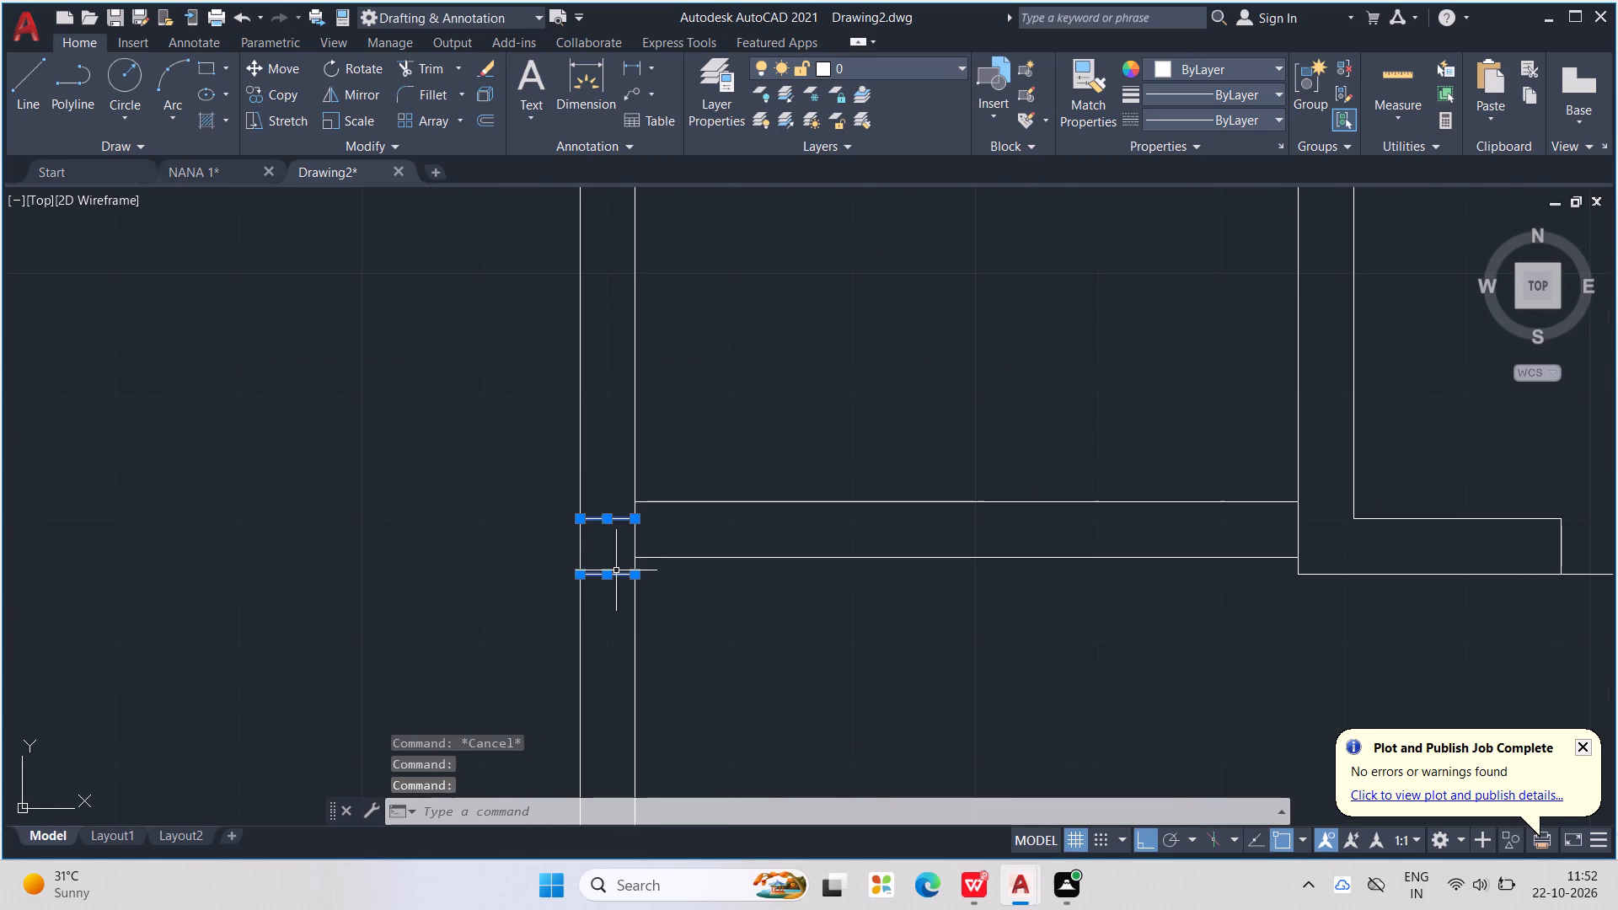
pyautogui.press('Delete')
pyautogui.press('Escape')
pyautogui.press('Escape')
pyautogui.press('Escape')
pyautogui.press('Escape')
pyautogui.press('Escape')
pyautogui.press('Escape')
pyautogui.press('Escape')
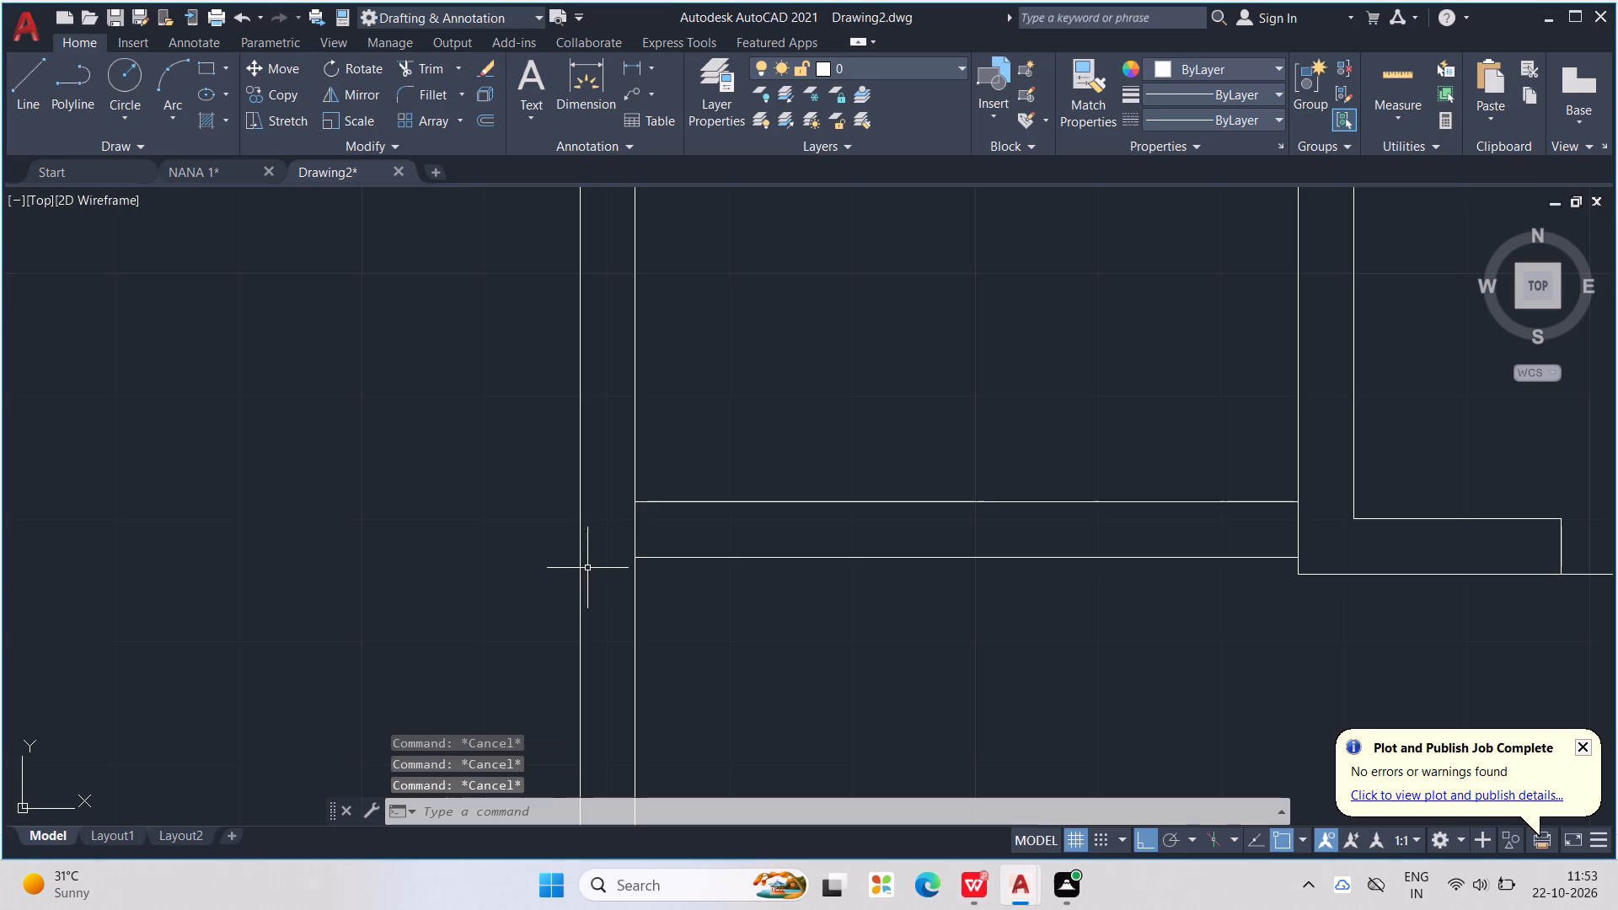
pyautogui.press('Escape')
pyautogui.press('Escape')
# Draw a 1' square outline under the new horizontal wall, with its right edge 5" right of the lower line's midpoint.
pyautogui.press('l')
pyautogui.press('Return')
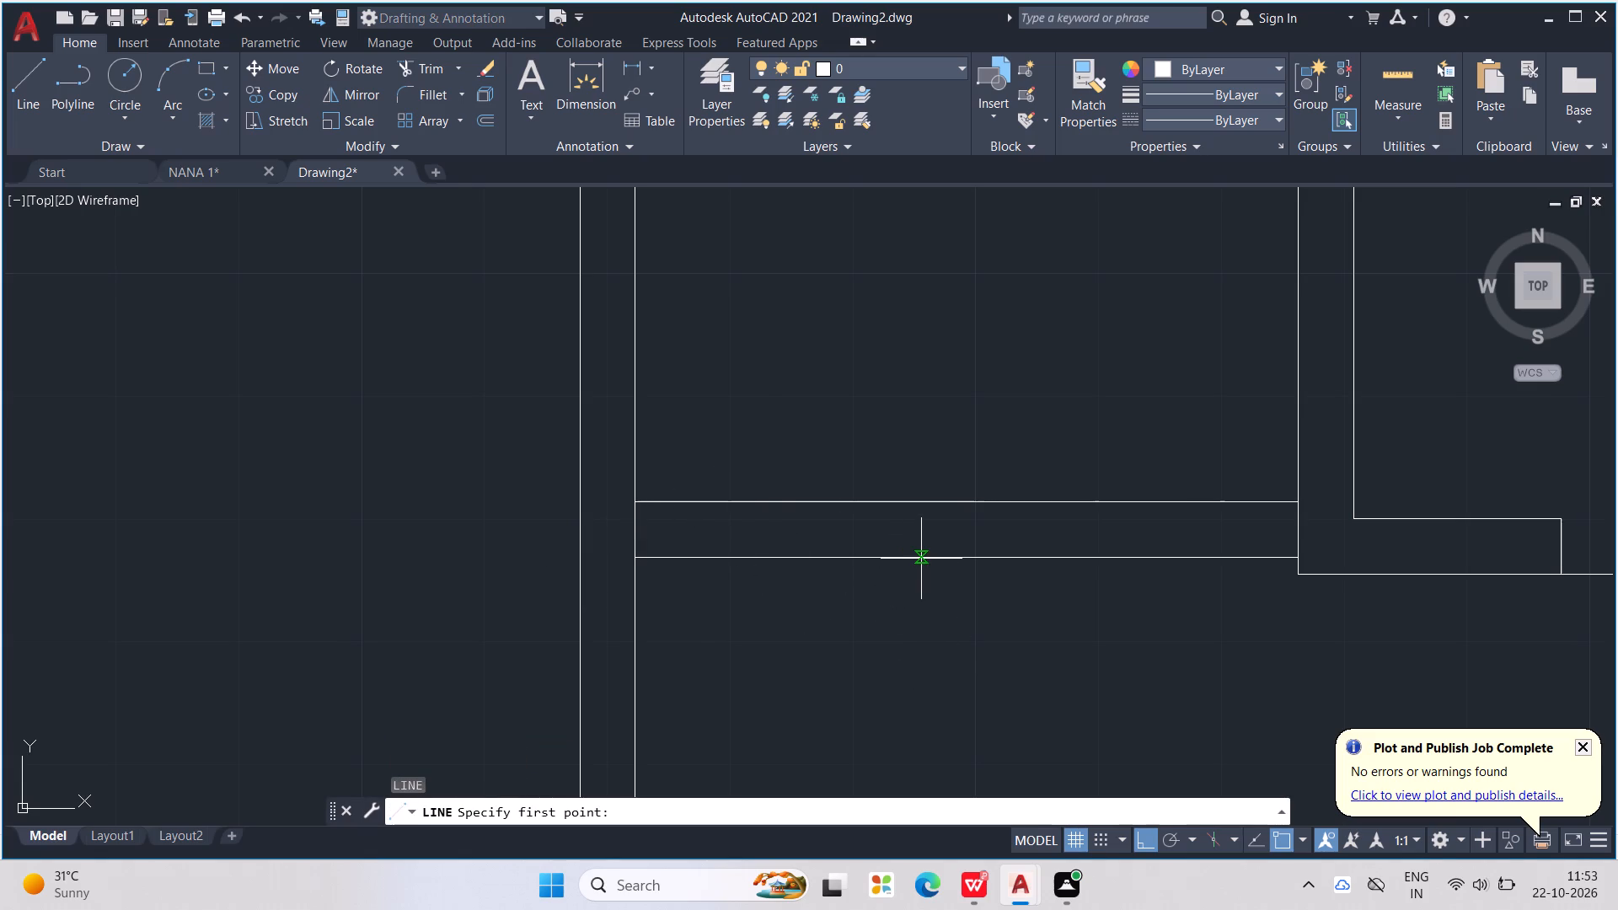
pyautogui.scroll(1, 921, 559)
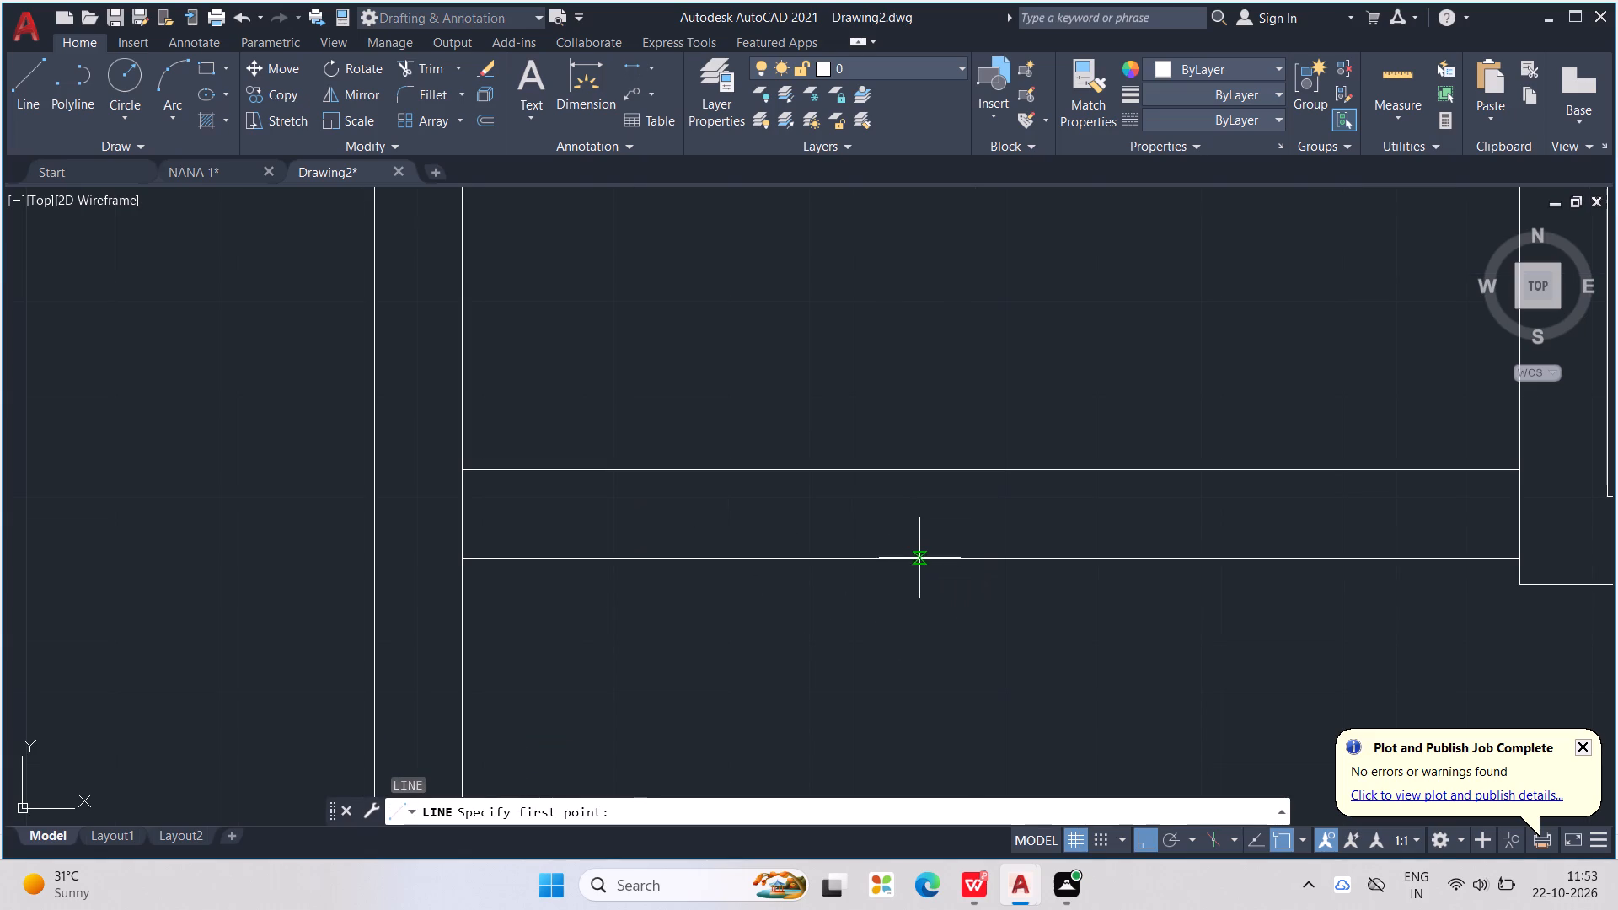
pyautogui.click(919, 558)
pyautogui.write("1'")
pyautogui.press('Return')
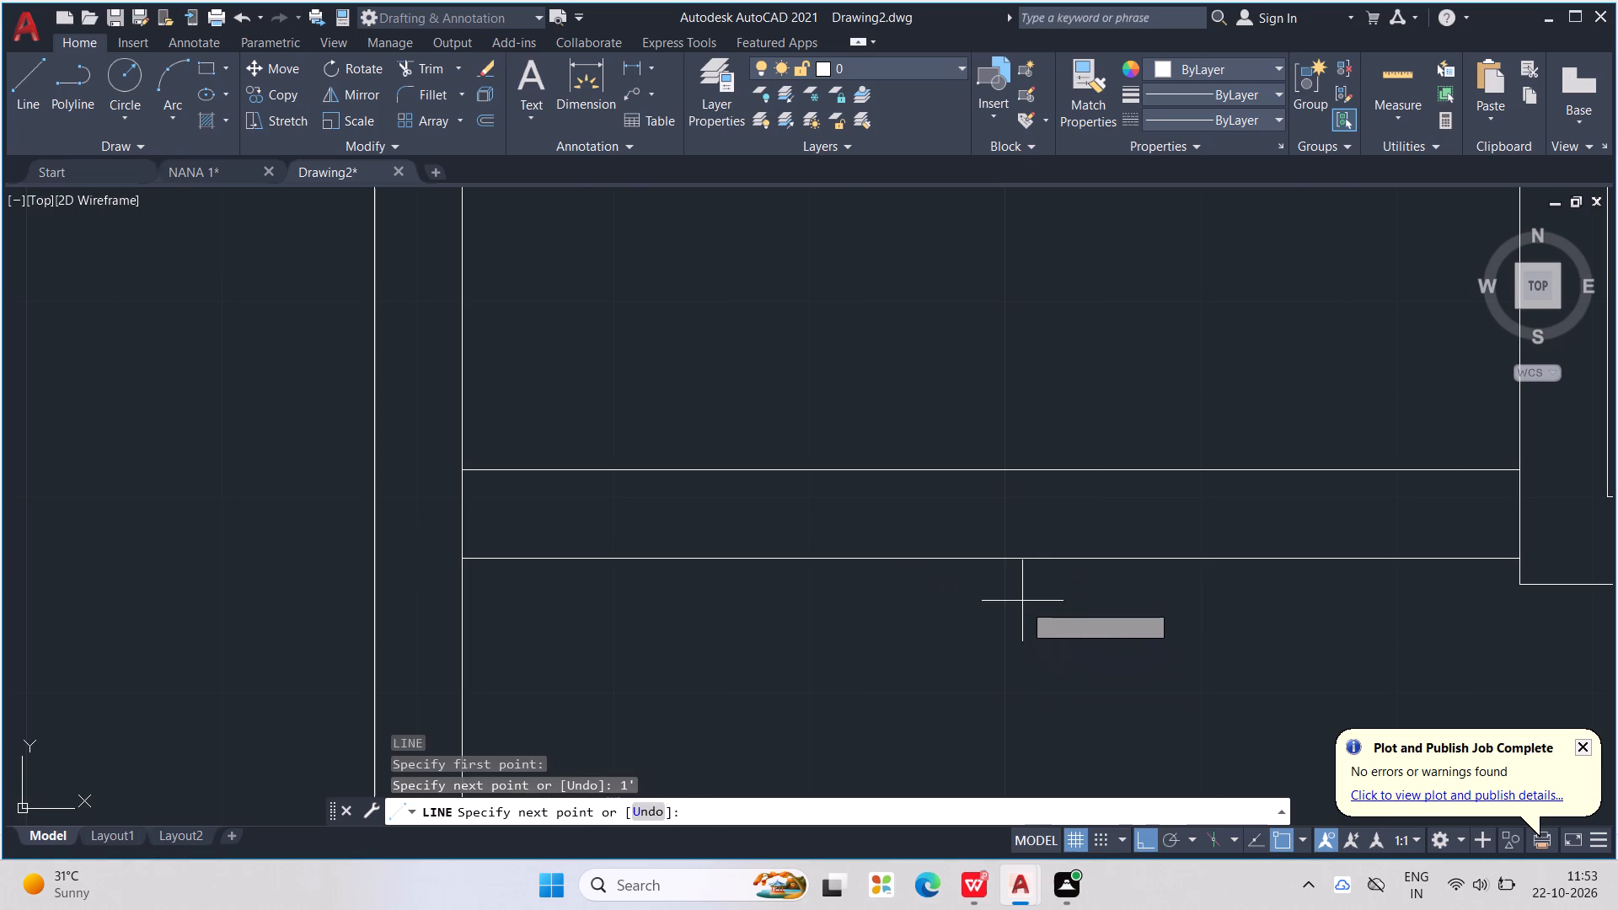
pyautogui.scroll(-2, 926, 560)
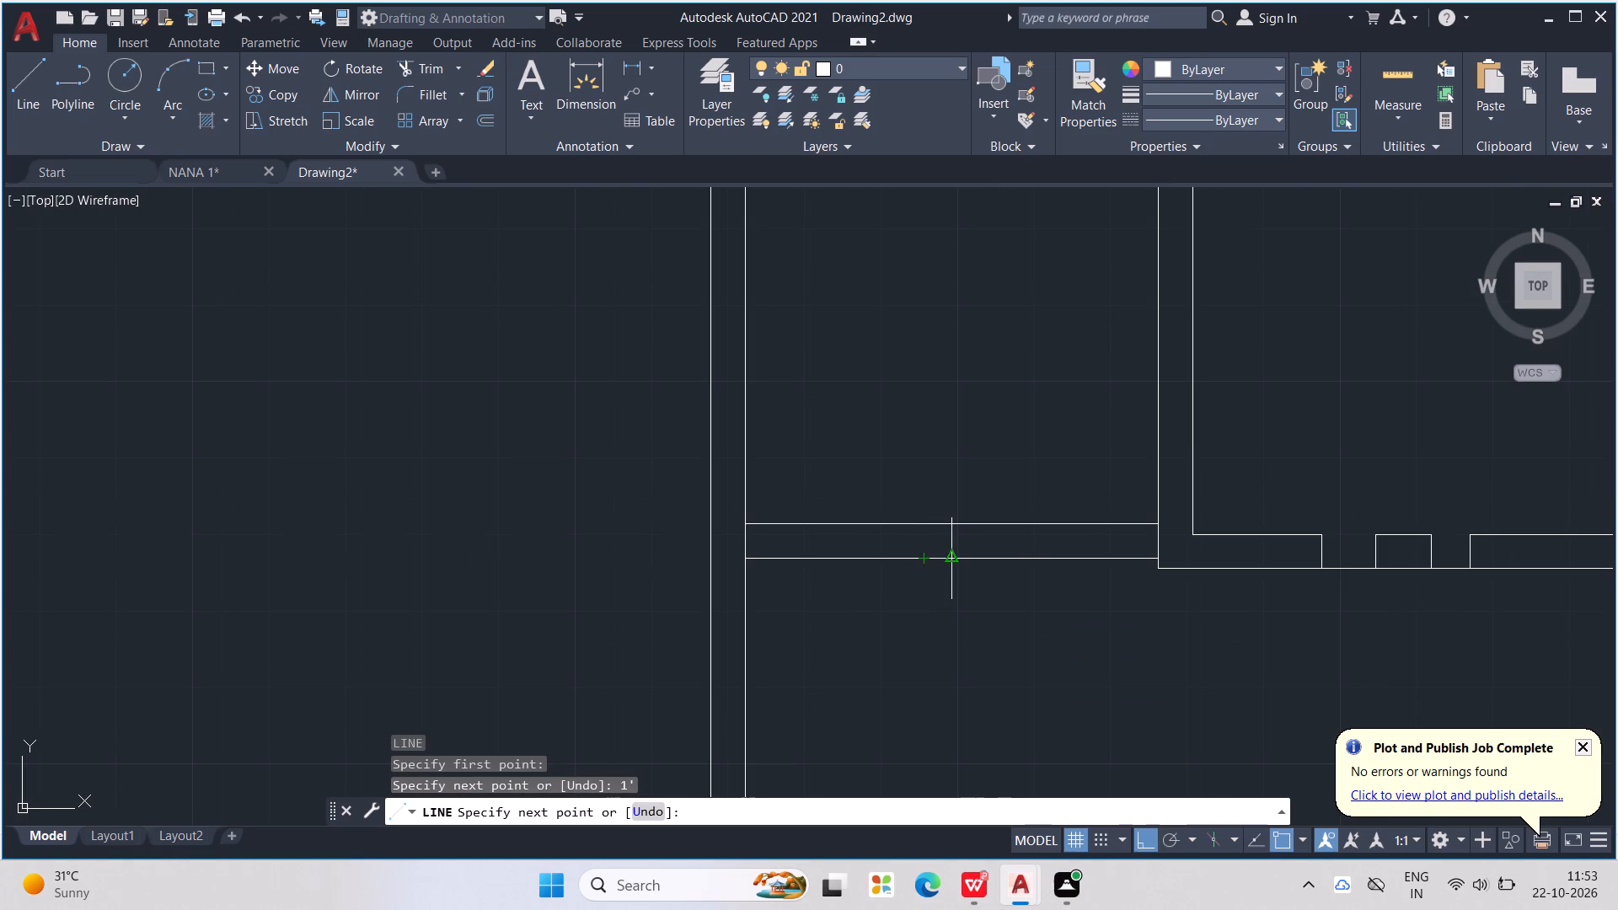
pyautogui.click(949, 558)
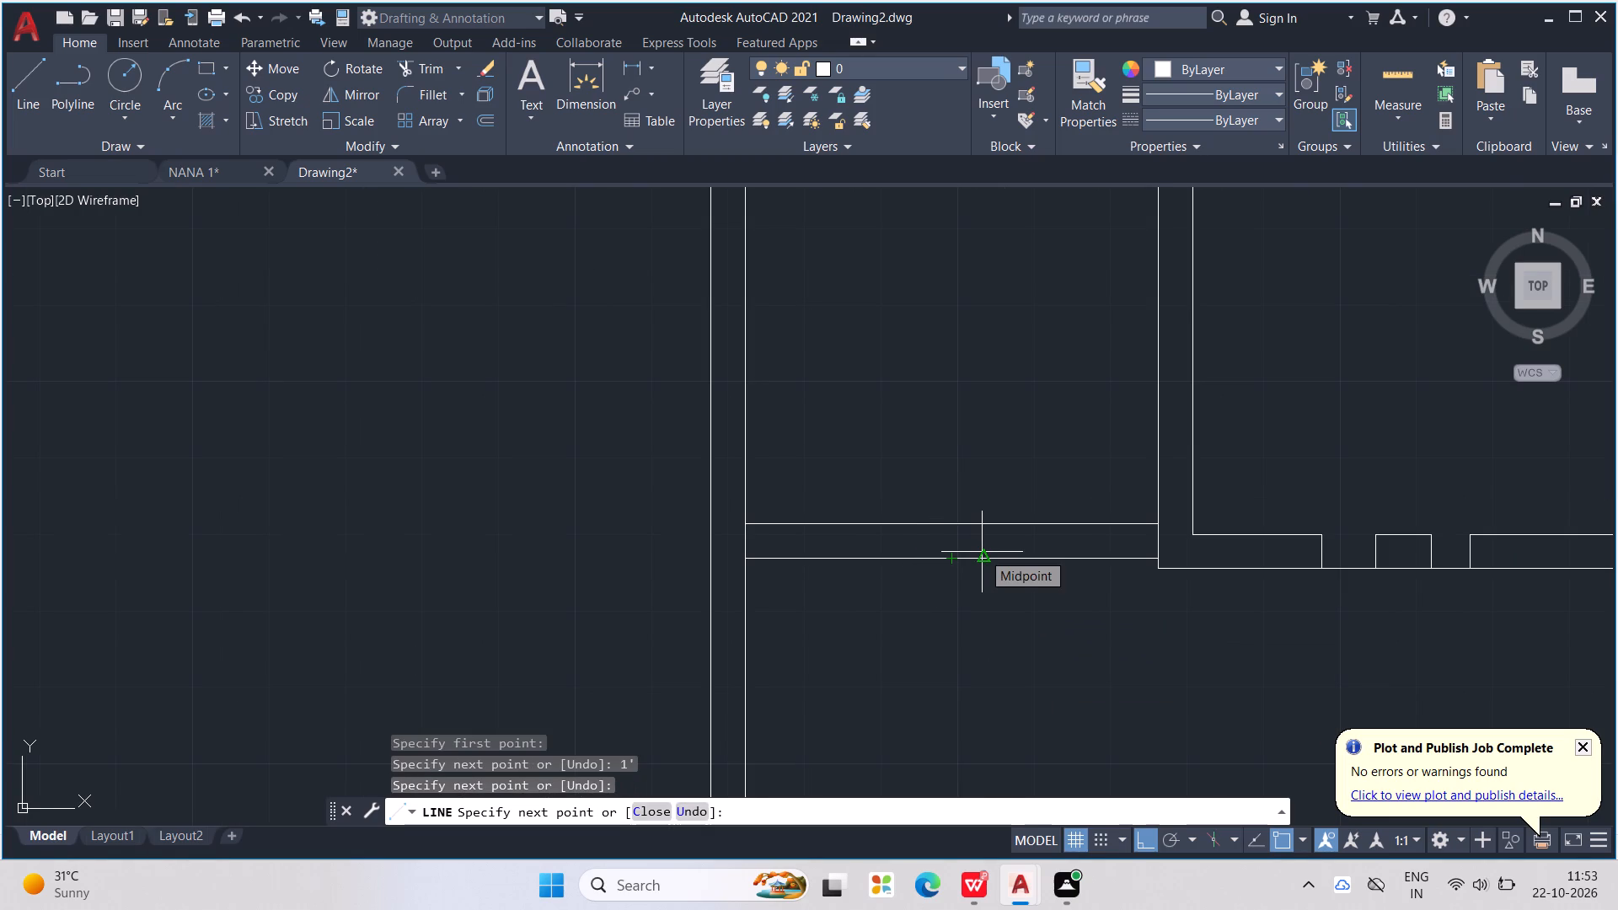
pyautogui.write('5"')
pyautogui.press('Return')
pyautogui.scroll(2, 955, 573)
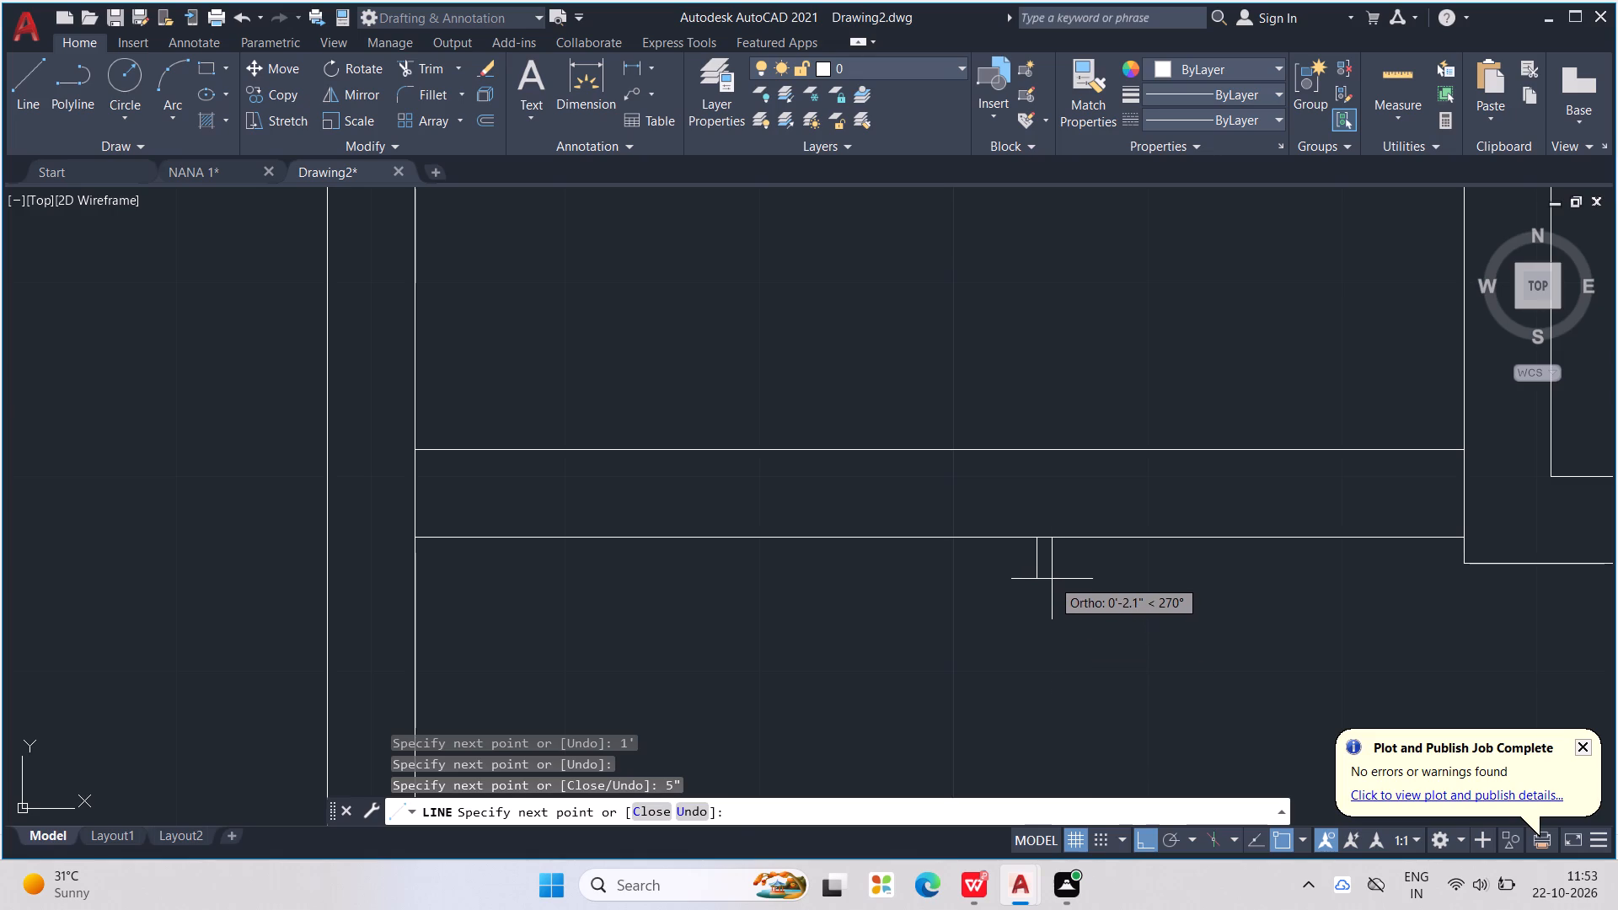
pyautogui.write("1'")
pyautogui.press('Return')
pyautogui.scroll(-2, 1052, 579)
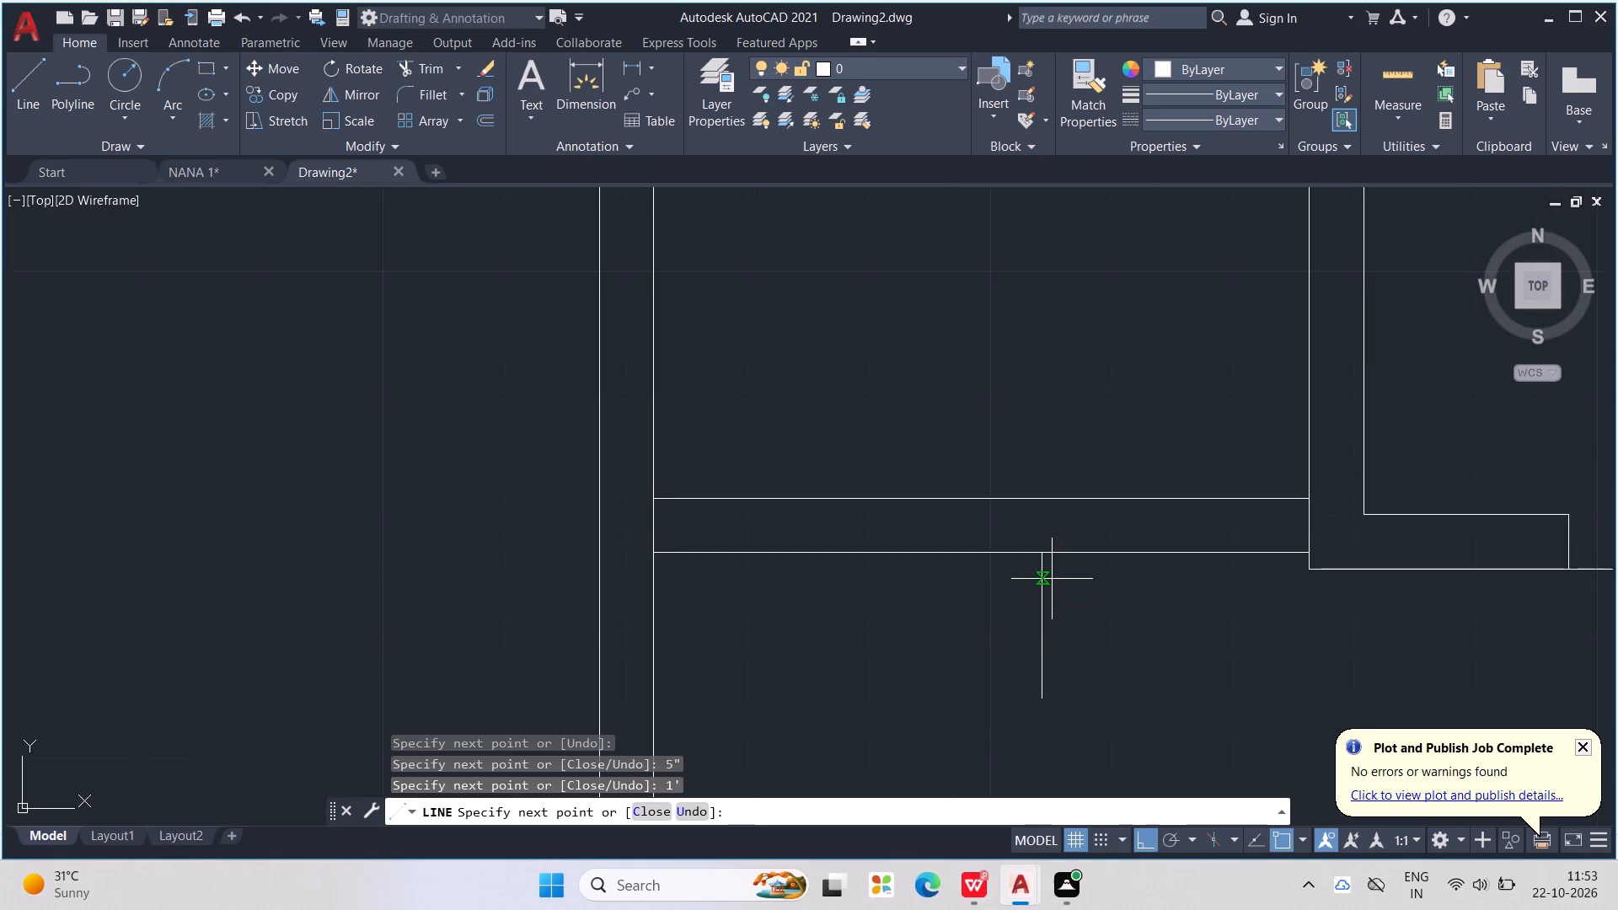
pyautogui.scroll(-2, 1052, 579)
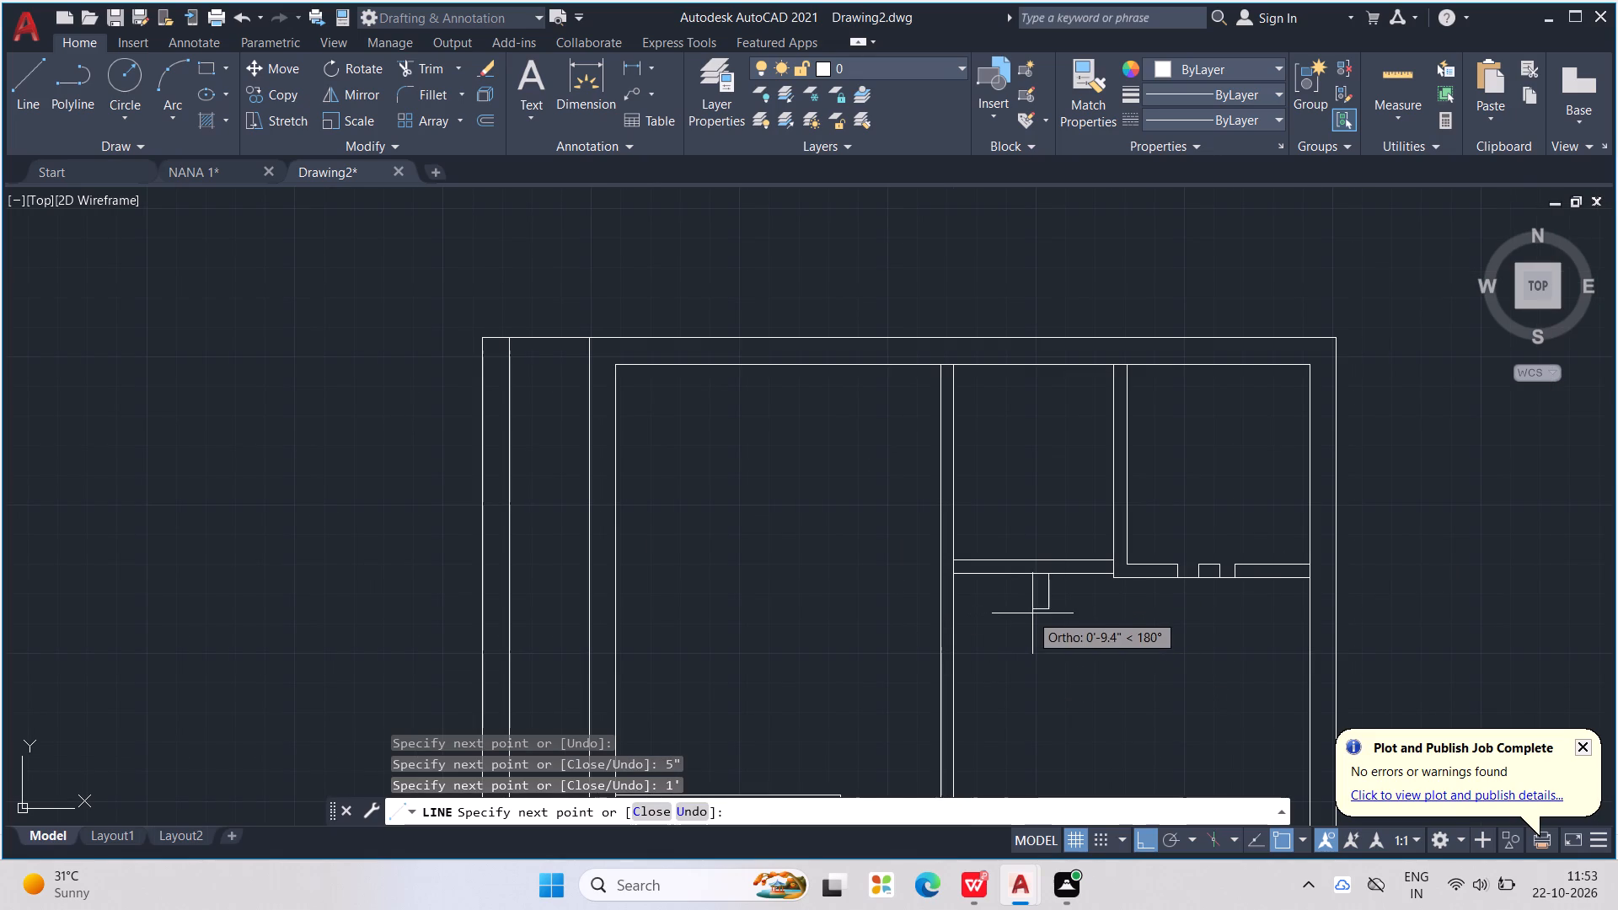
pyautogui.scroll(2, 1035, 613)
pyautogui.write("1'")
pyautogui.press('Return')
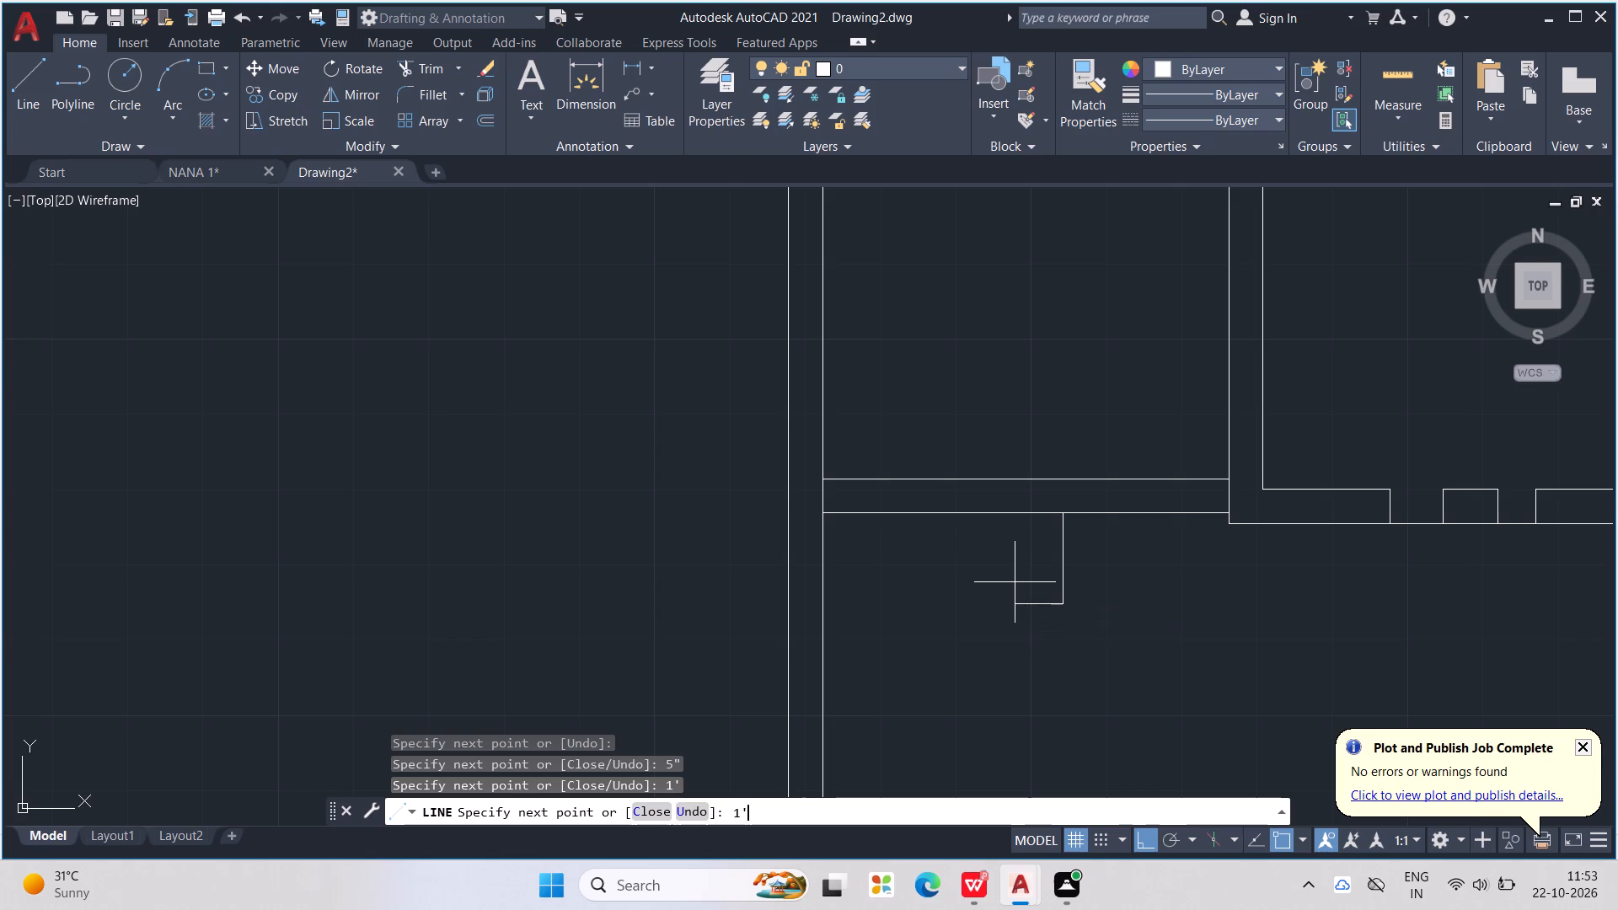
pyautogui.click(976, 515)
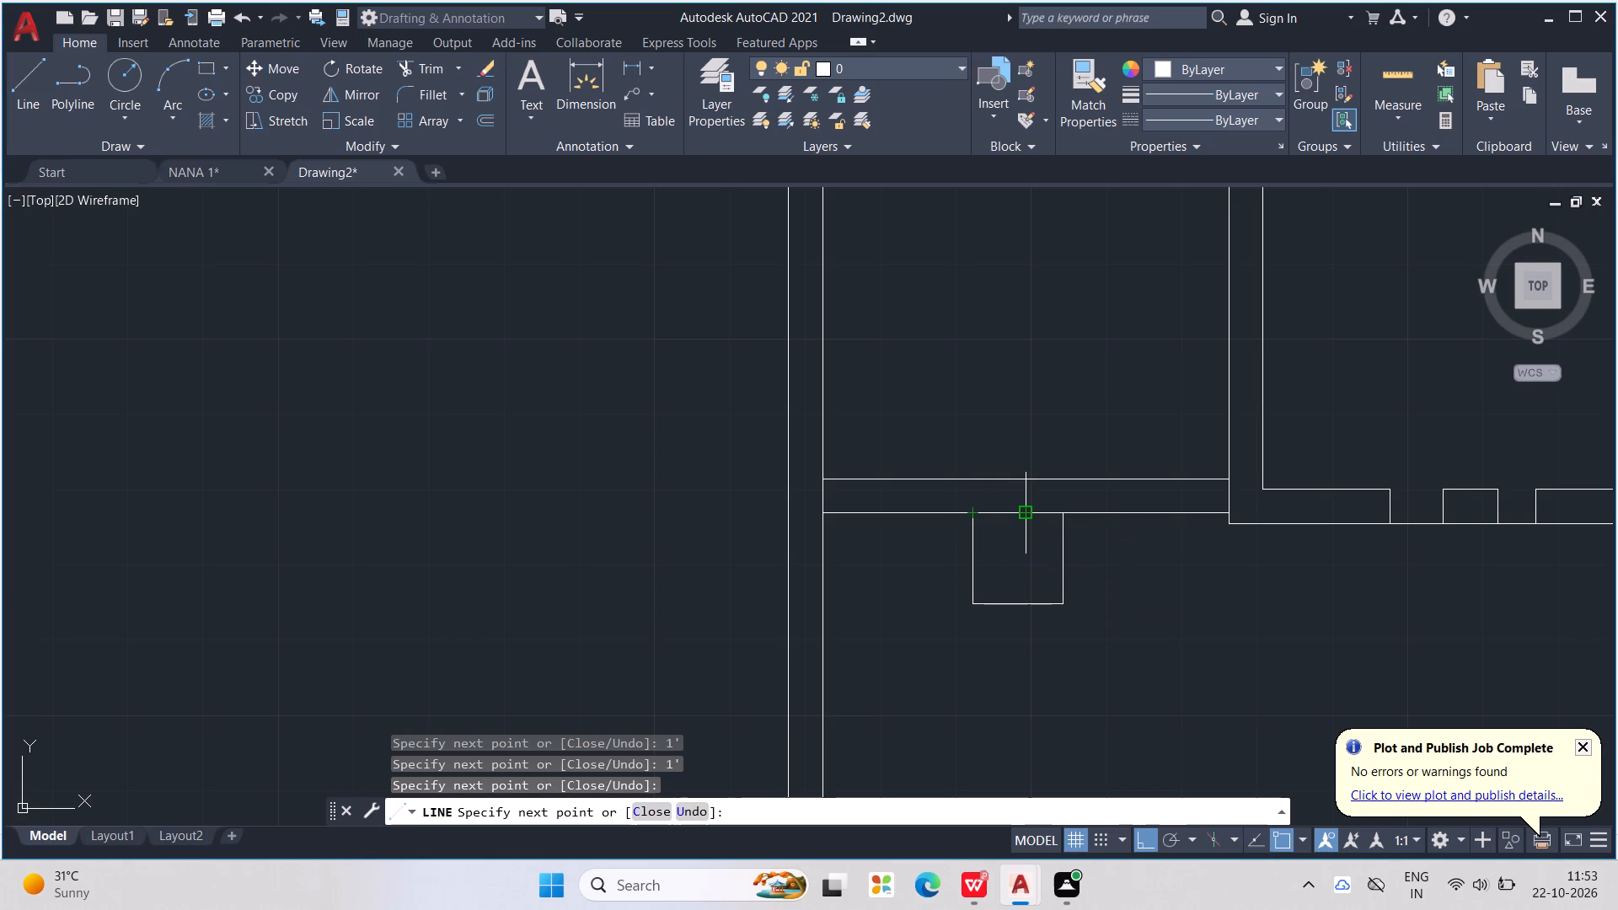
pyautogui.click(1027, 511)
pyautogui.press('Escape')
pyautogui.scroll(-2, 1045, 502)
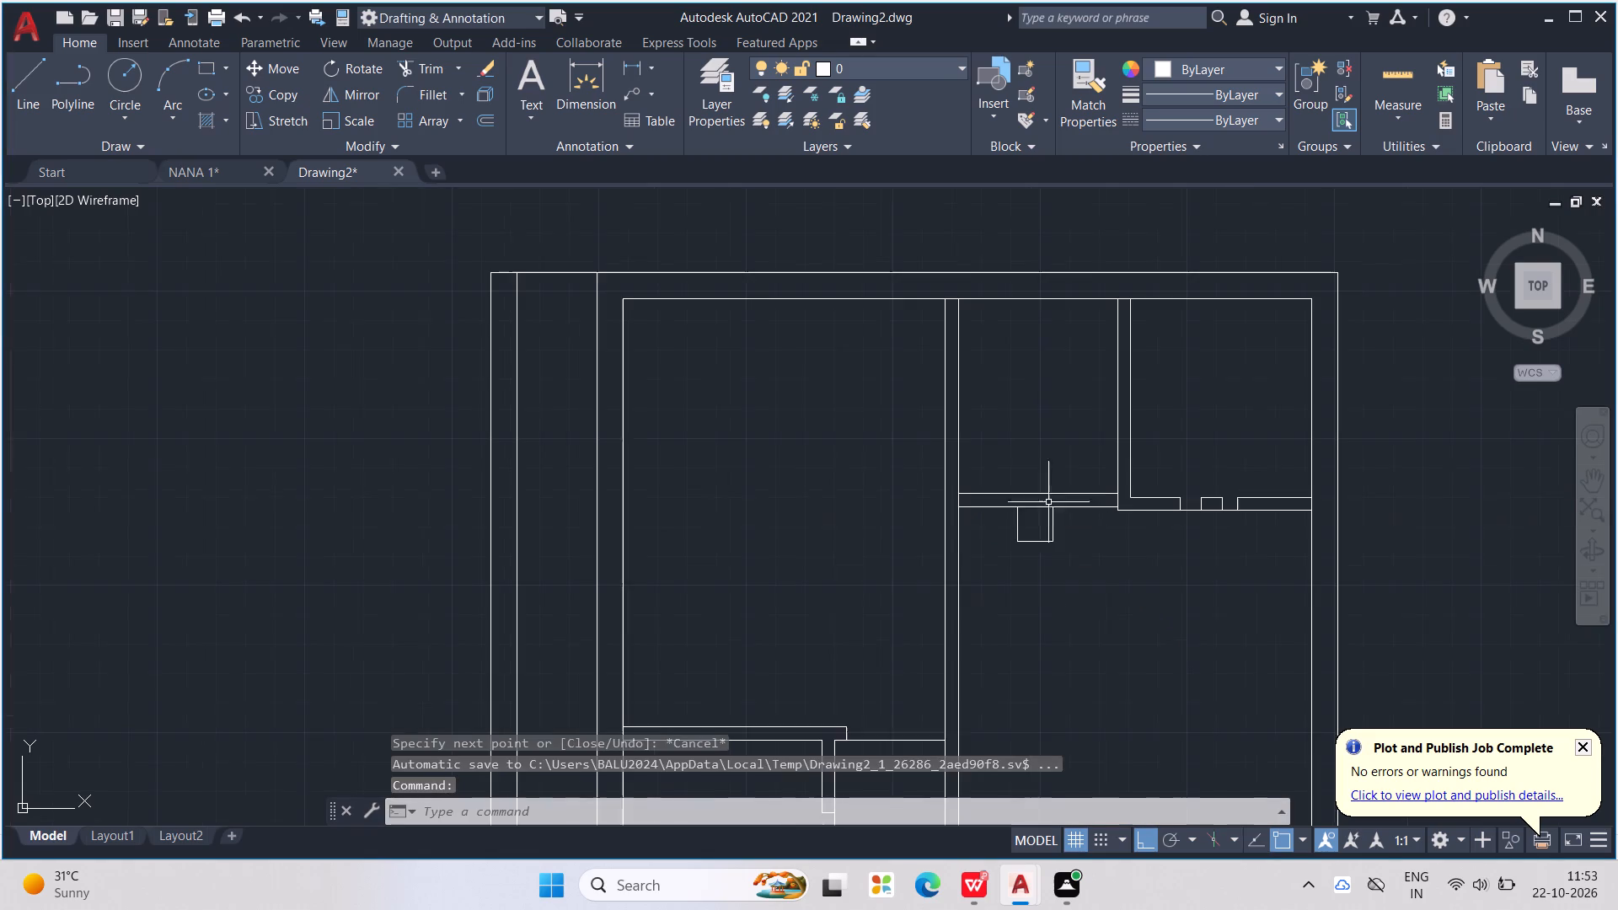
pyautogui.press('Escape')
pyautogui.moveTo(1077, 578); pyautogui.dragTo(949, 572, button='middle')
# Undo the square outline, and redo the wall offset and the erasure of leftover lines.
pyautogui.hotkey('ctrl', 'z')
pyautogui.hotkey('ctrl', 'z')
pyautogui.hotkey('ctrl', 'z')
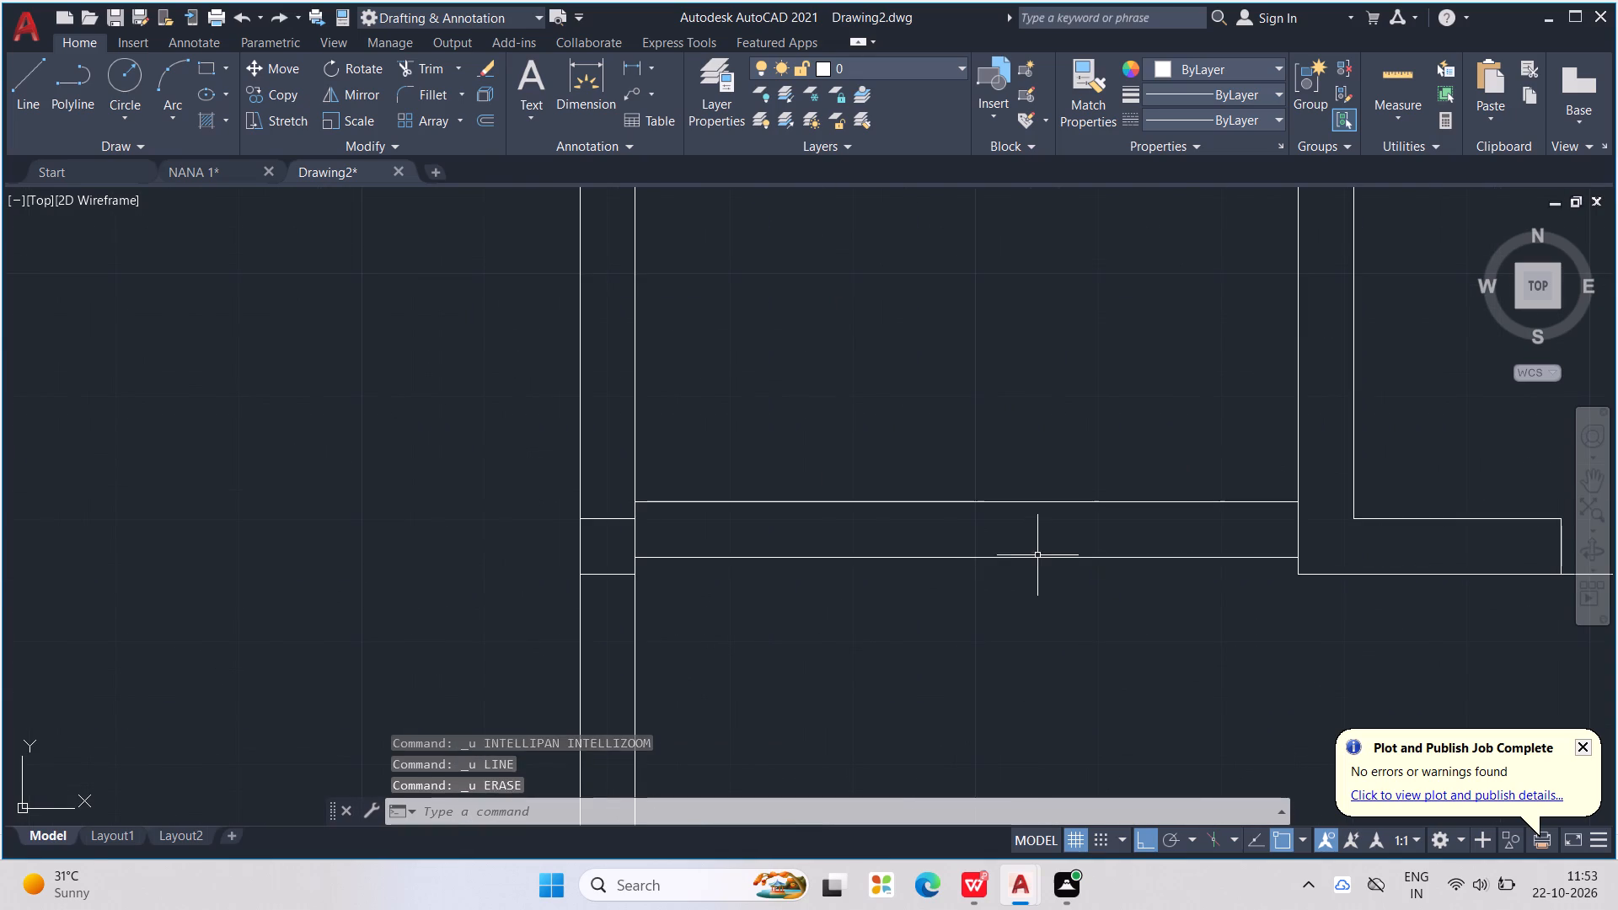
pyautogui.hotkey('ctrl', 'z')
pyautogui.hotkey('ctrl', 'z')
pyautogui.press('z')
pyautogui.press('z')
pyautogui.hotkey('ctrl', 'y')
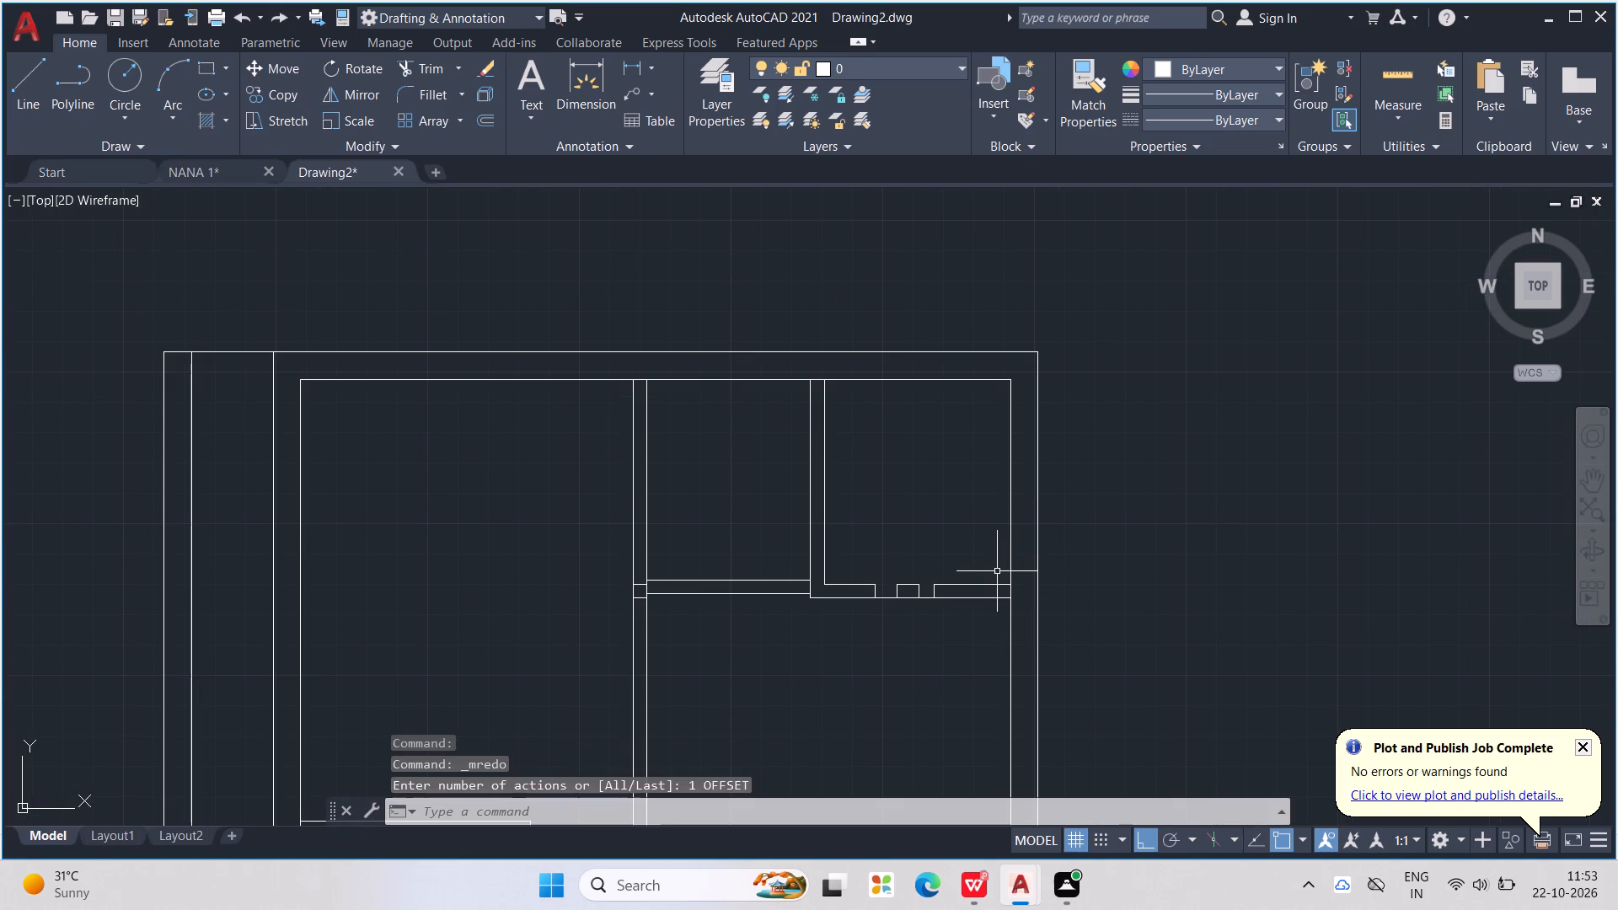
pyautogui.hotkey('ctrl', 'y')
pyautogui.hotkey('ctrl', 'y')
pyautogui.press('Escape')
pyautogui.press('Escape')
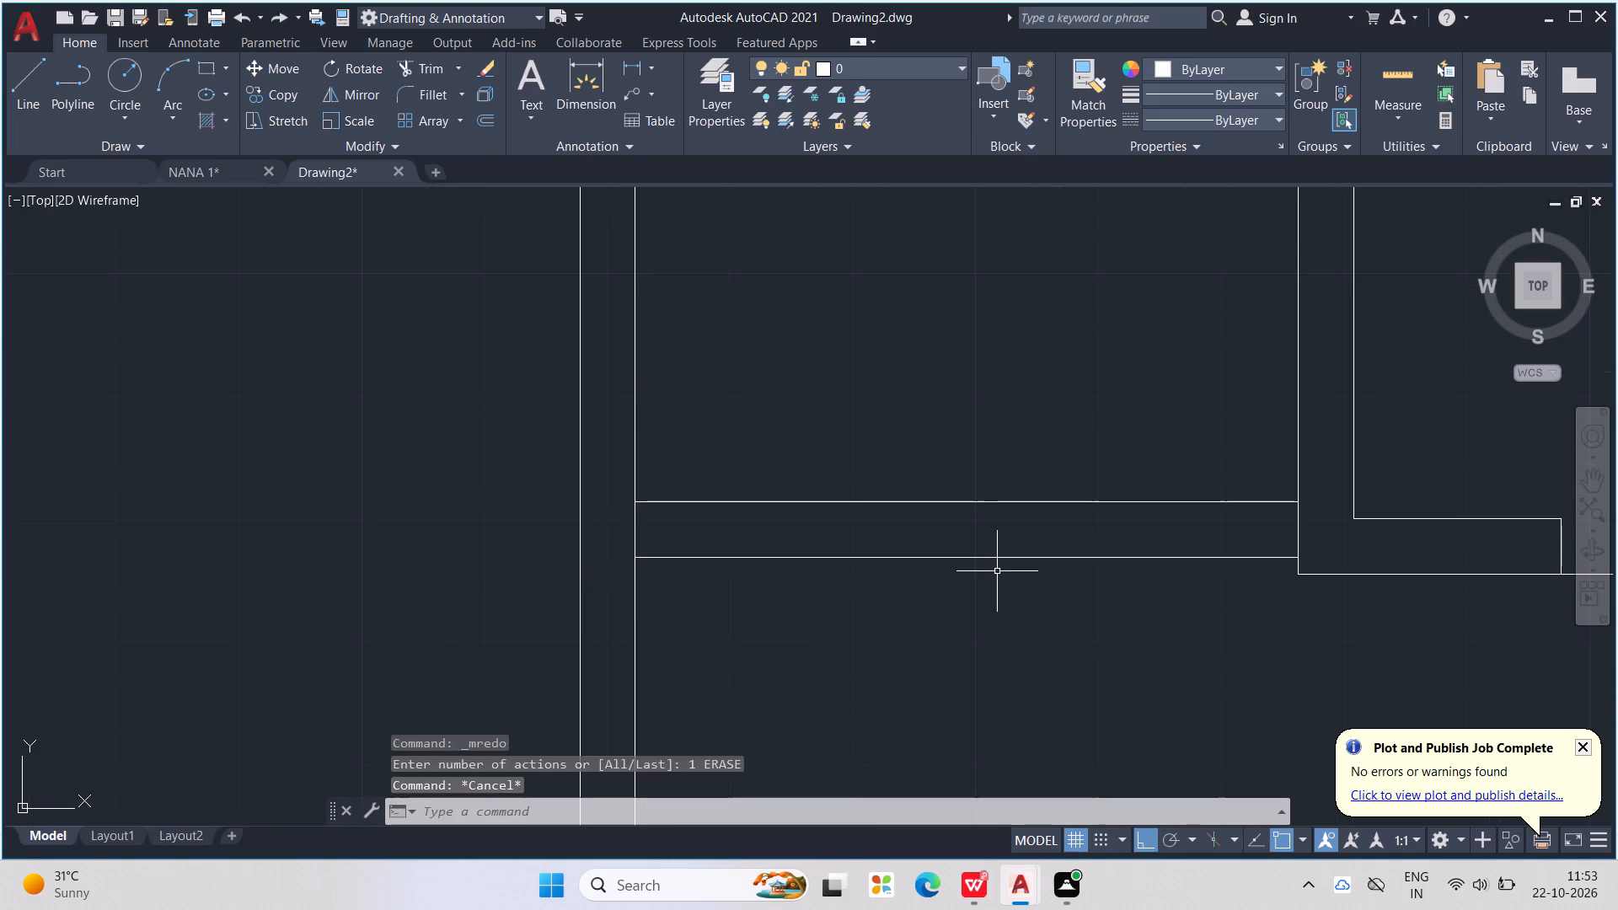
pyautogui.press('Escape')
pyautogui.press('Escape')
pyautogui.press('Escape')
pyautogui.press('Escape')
# Draw a 6" square outline under the new horizontal wall, with its right edge 3" right of the lower line's midpoint.
pyautogui.press('l')
pyautogui.press('Return')
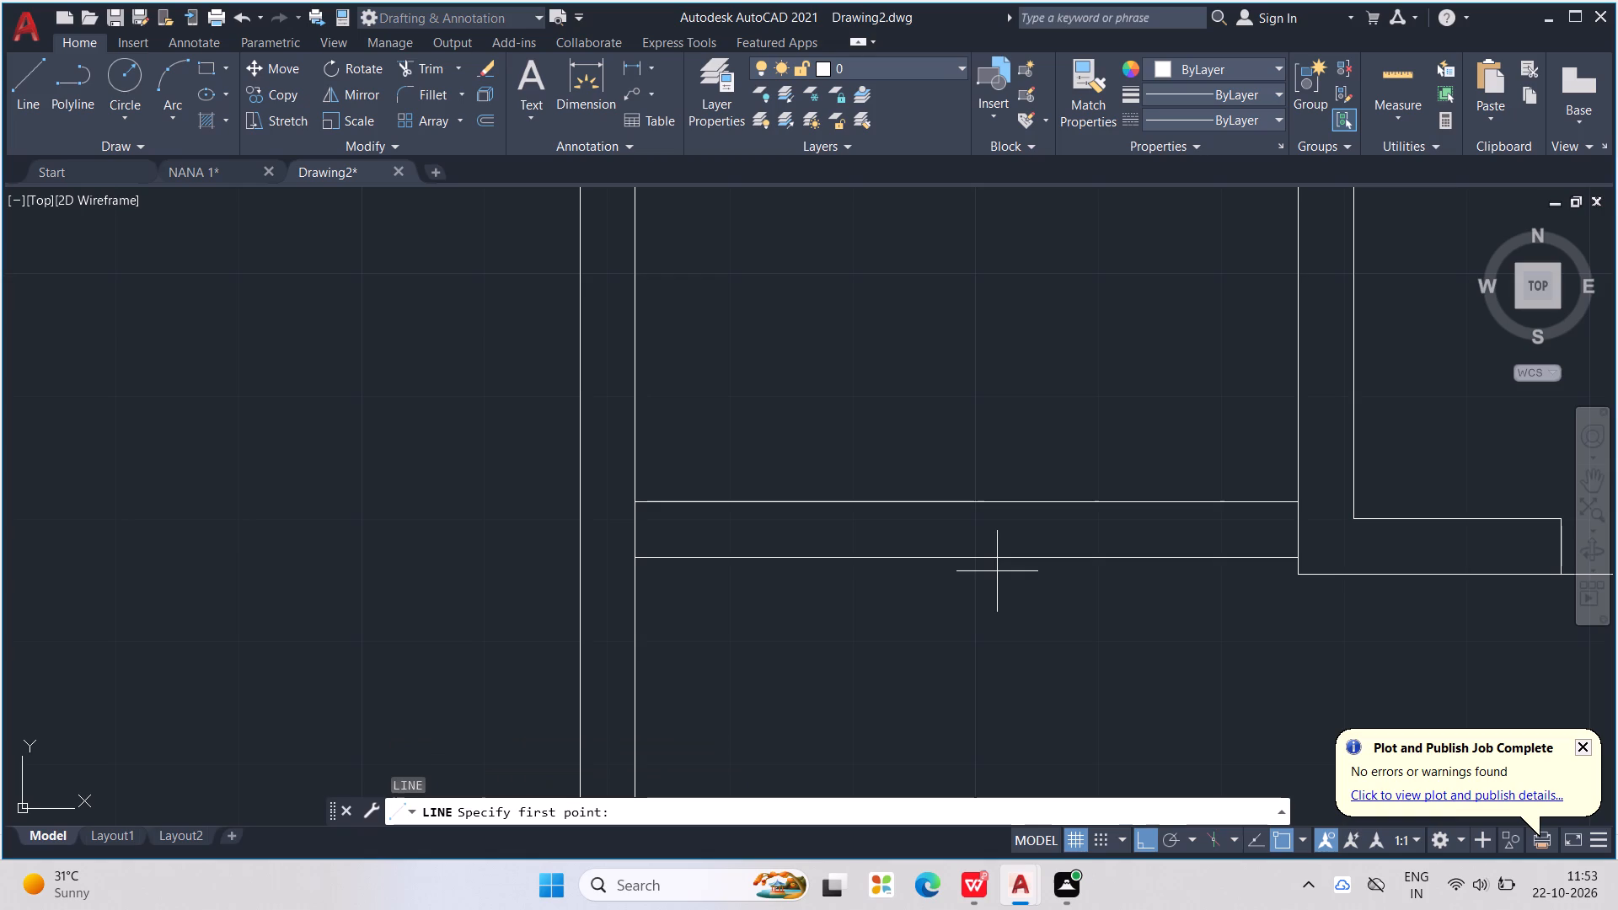
pyautogui.click(964, 558)
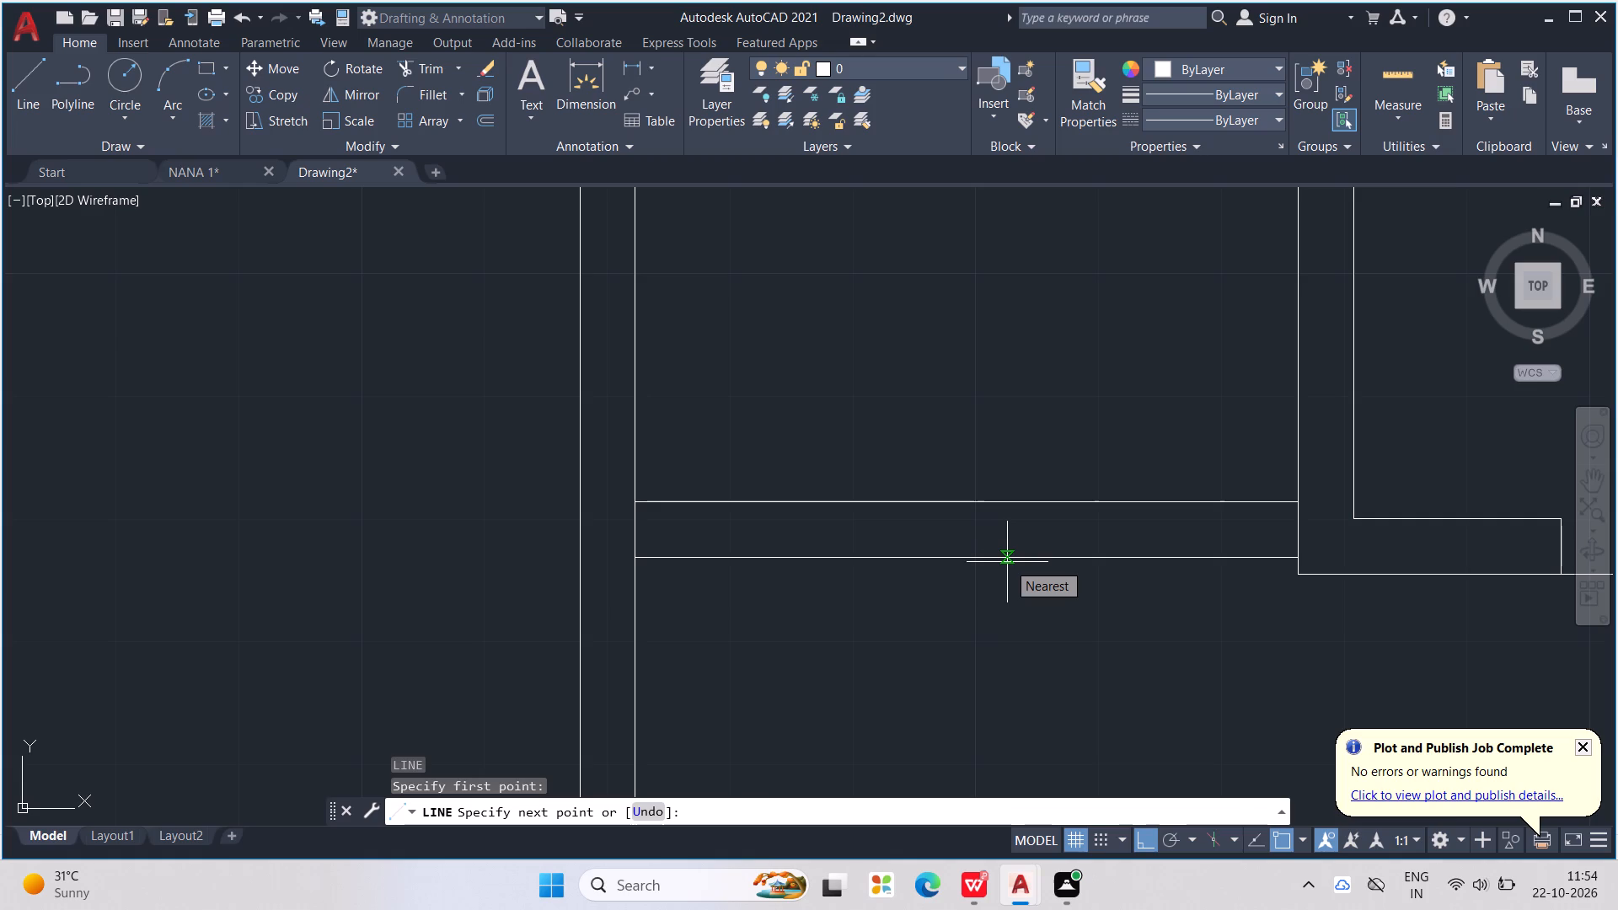
pyautogui.write('3"')
pyautogui.press('Return')
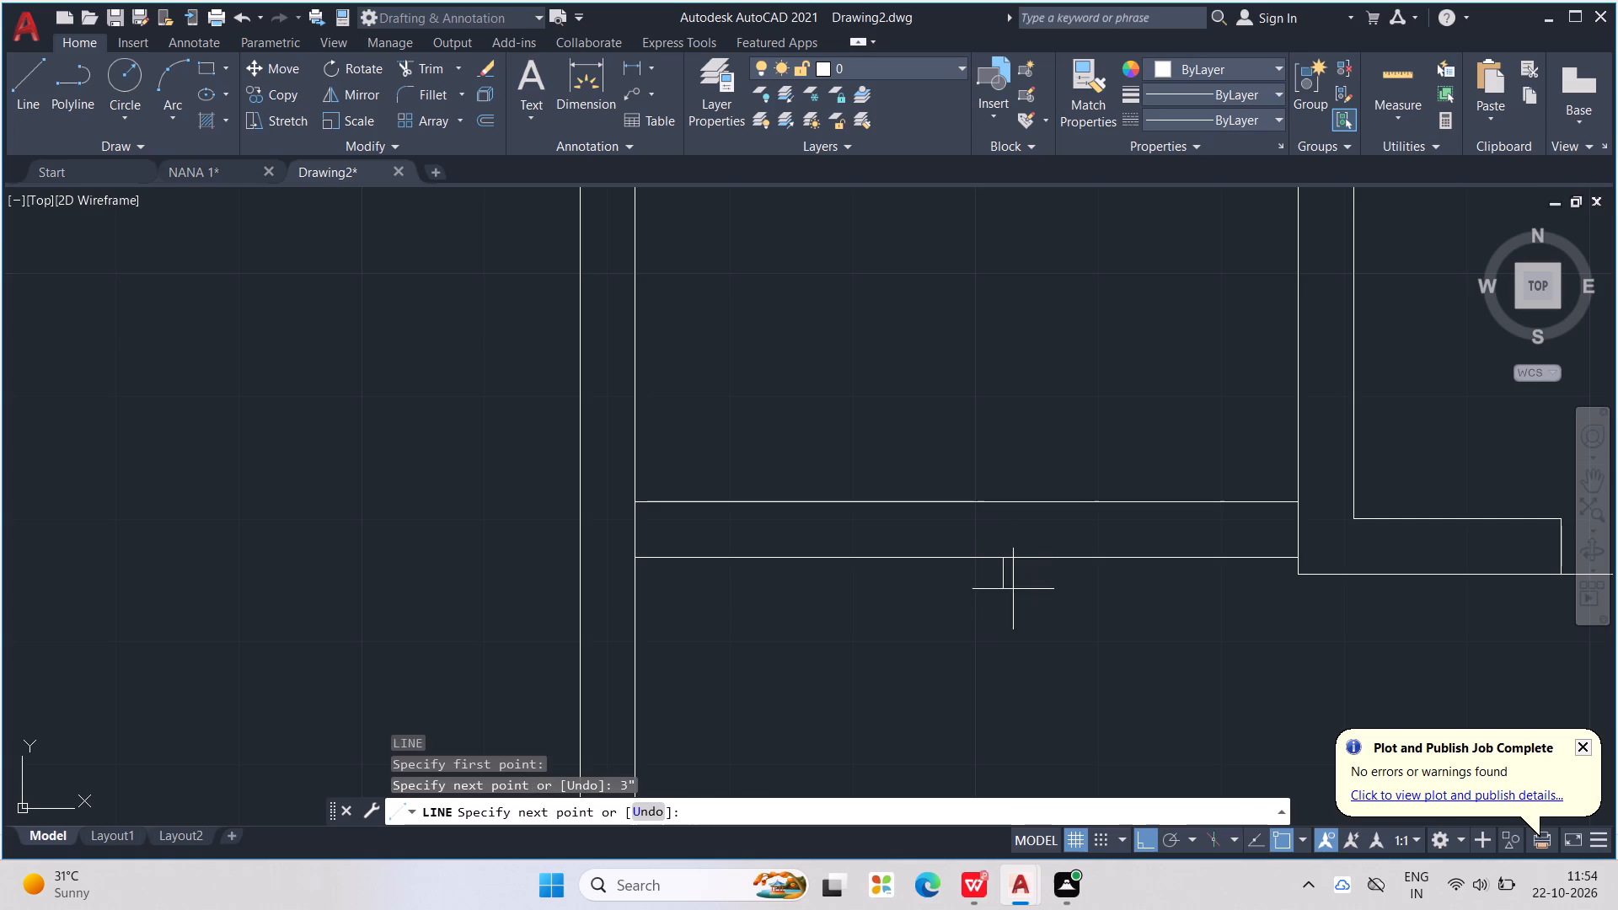
pyautogui.write('6"')
pyautogui.press('Return')
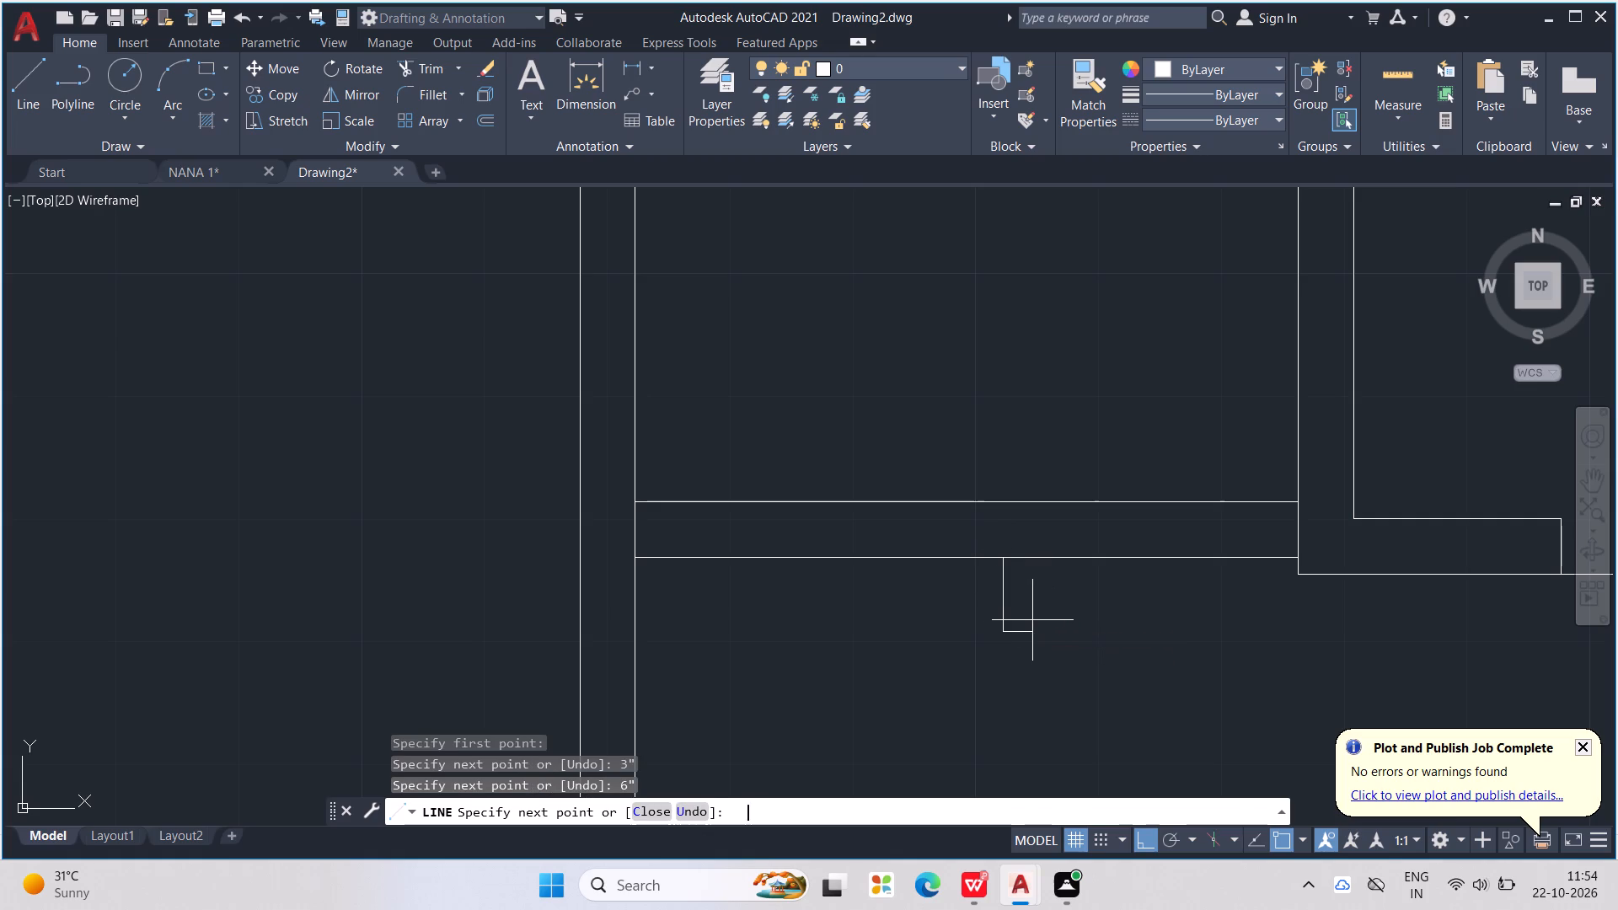
pyautogui.write('6"')
pyautogui.press('Return')
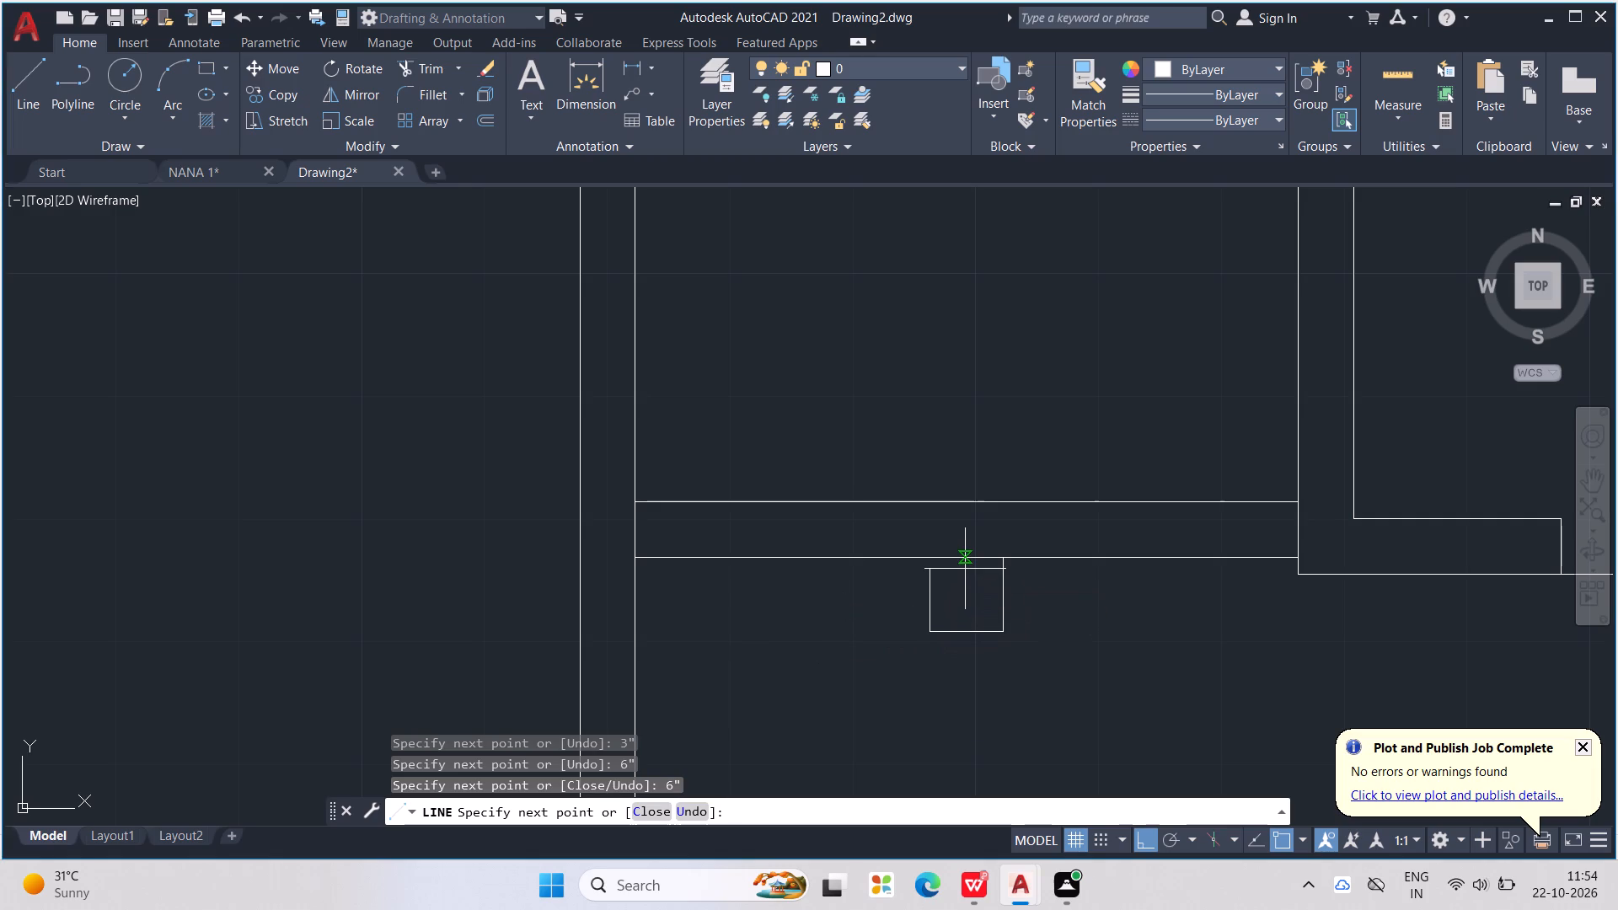
pyautogui.write("6'")
pyautogui.press('Return')
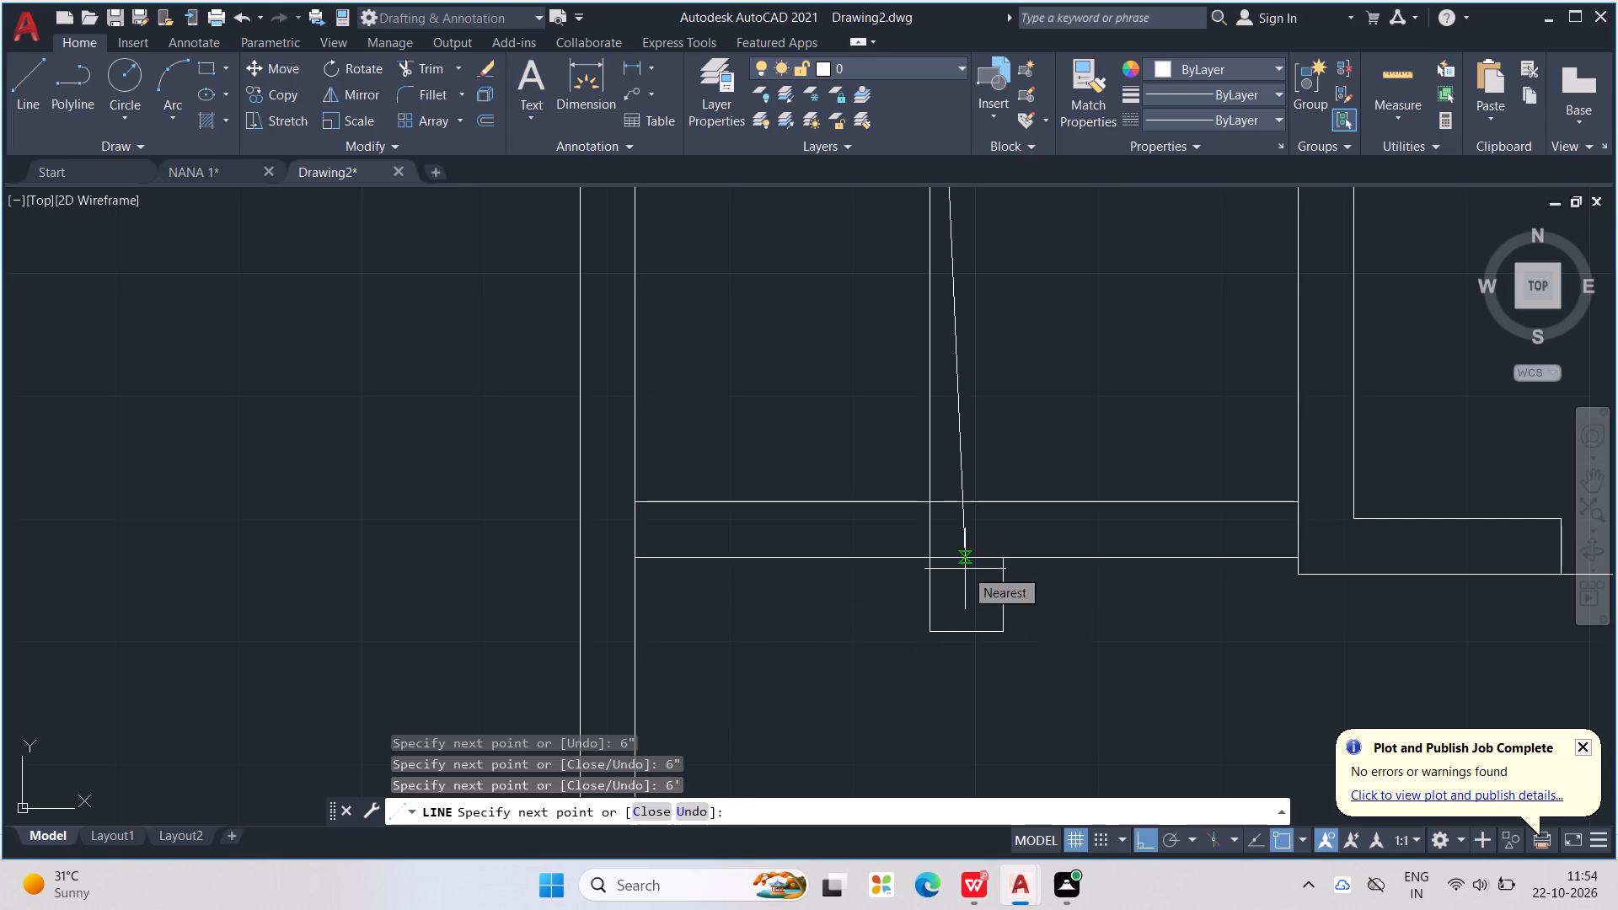
pyautogui.hotkey('ctrl', 'z')
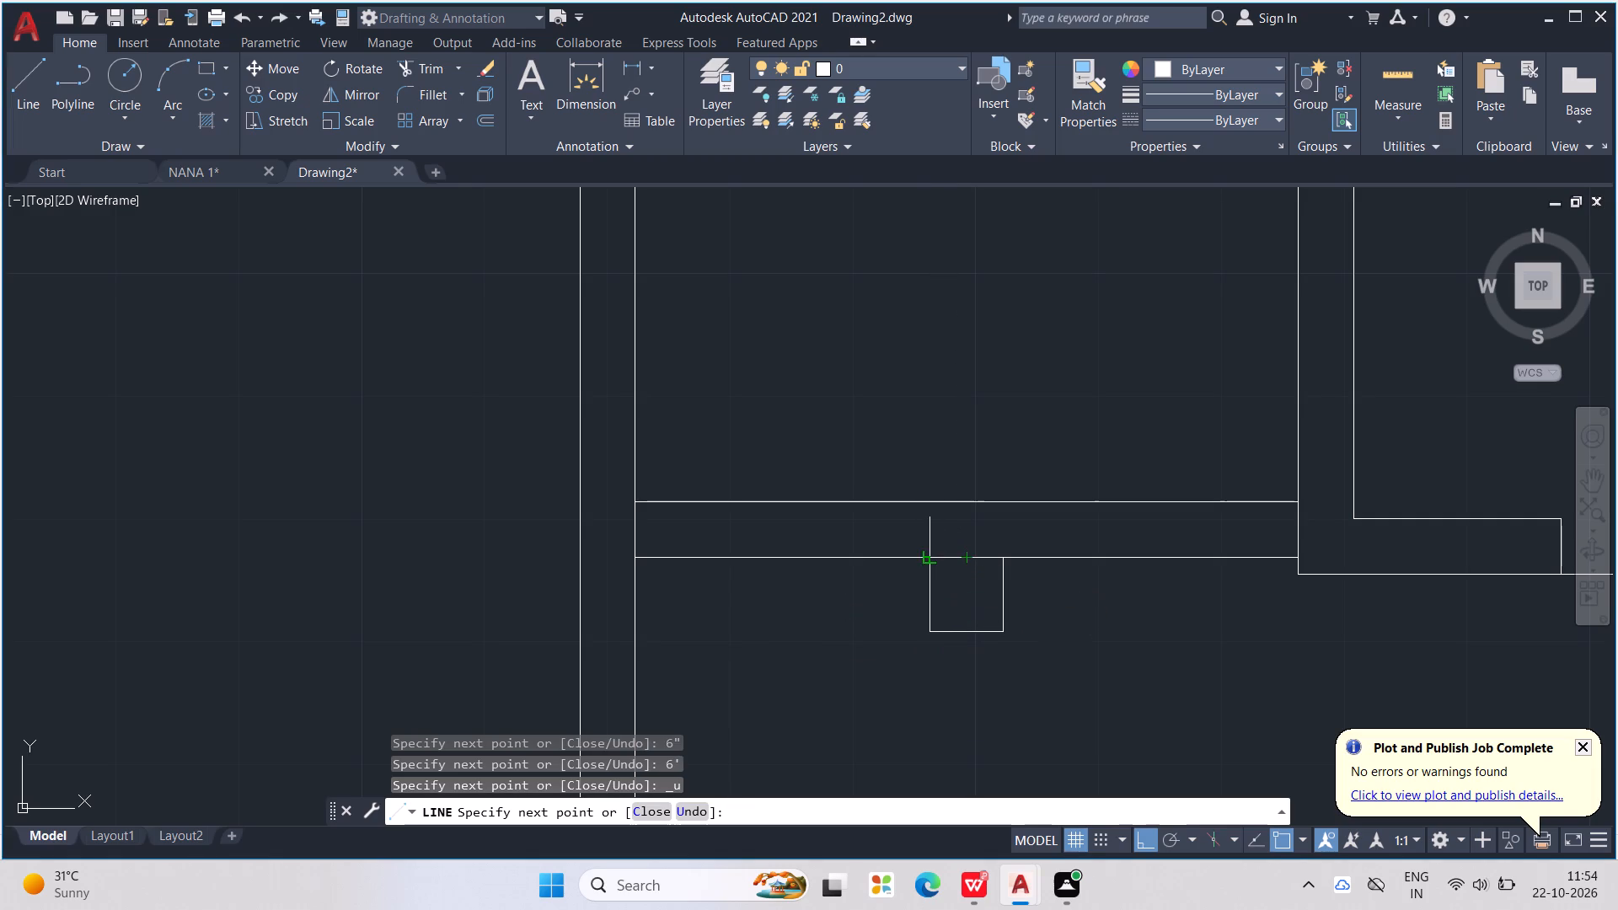
pyautogui.click(932, 561)
pyautogui.click(959, 556)
pyautogui.press('Escape')
pyautogui.scroll(-3, 961, 554)
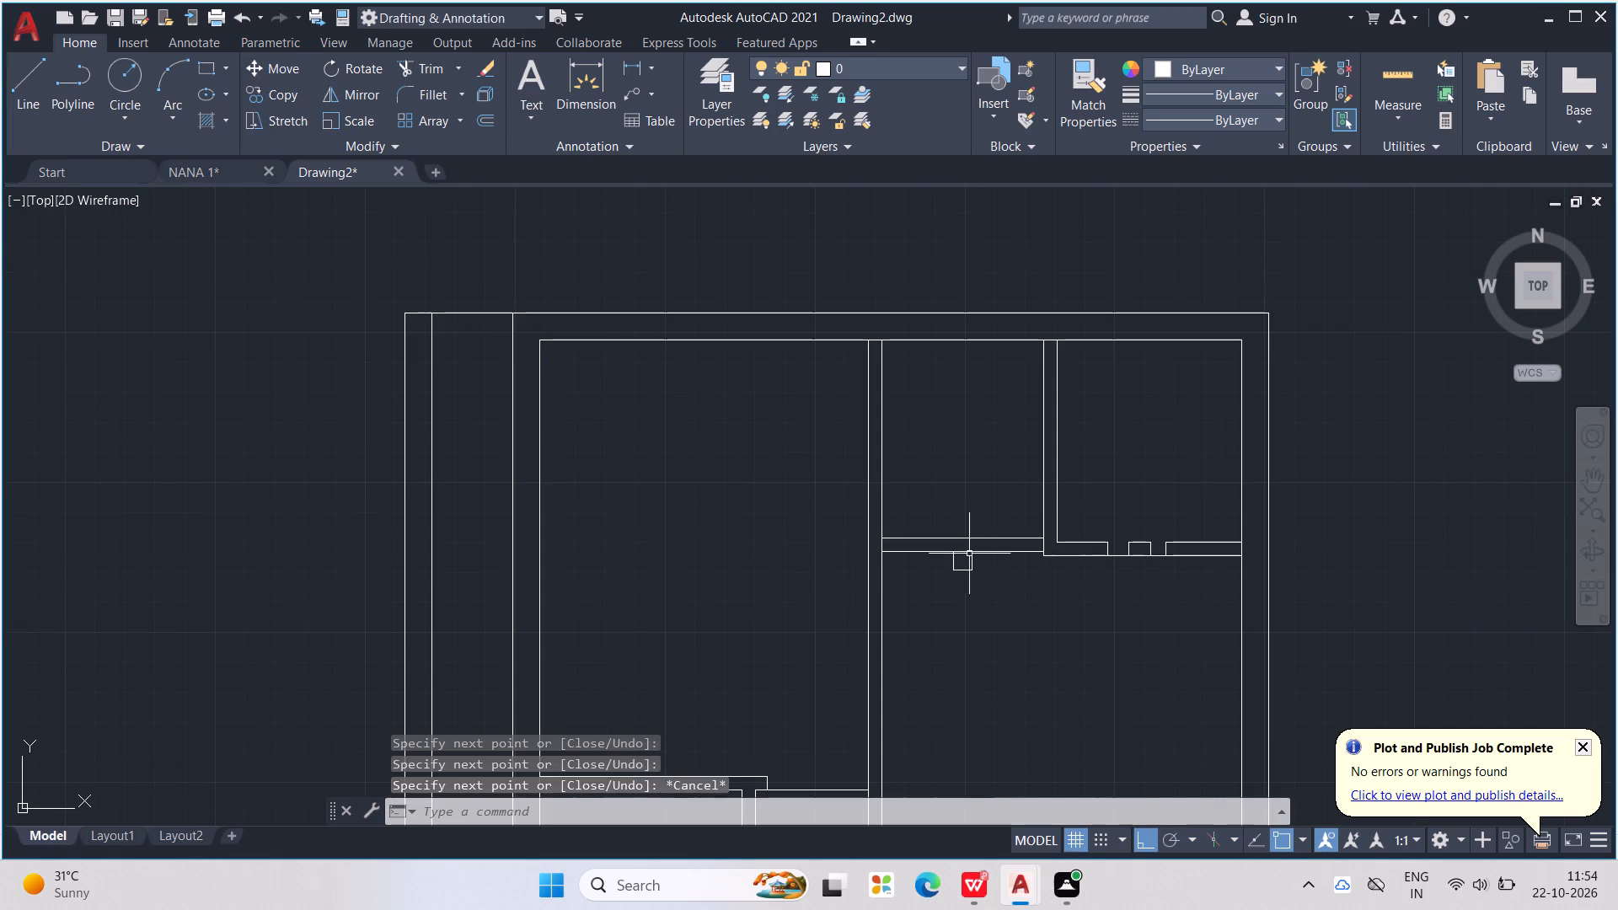
pyautogui.press('Escape')
pyautogui.press('Escape')
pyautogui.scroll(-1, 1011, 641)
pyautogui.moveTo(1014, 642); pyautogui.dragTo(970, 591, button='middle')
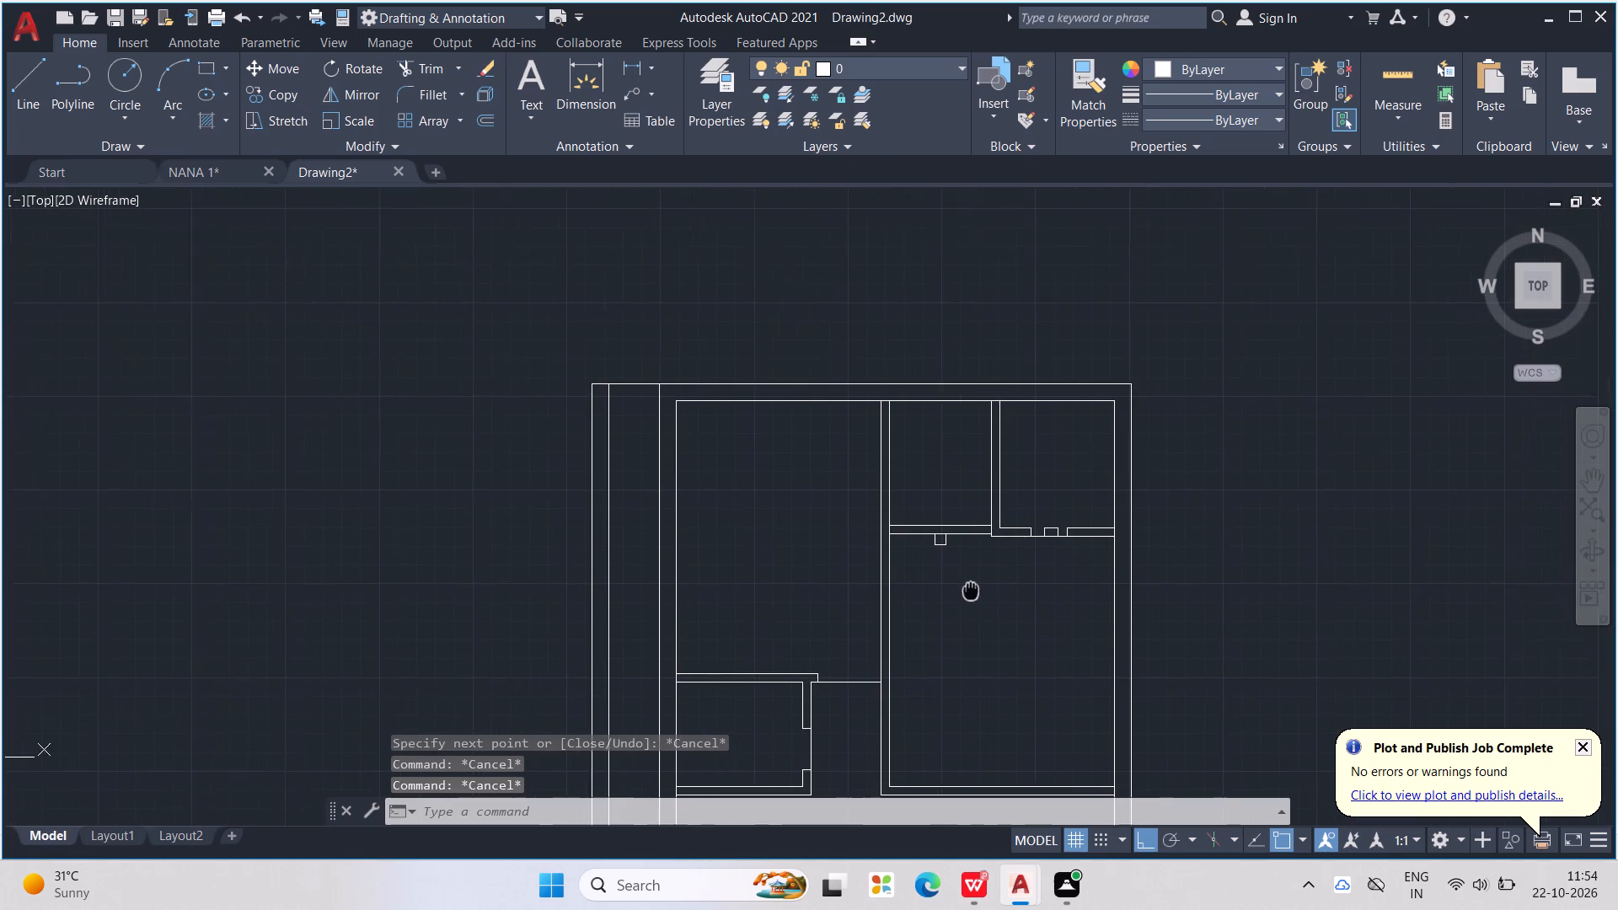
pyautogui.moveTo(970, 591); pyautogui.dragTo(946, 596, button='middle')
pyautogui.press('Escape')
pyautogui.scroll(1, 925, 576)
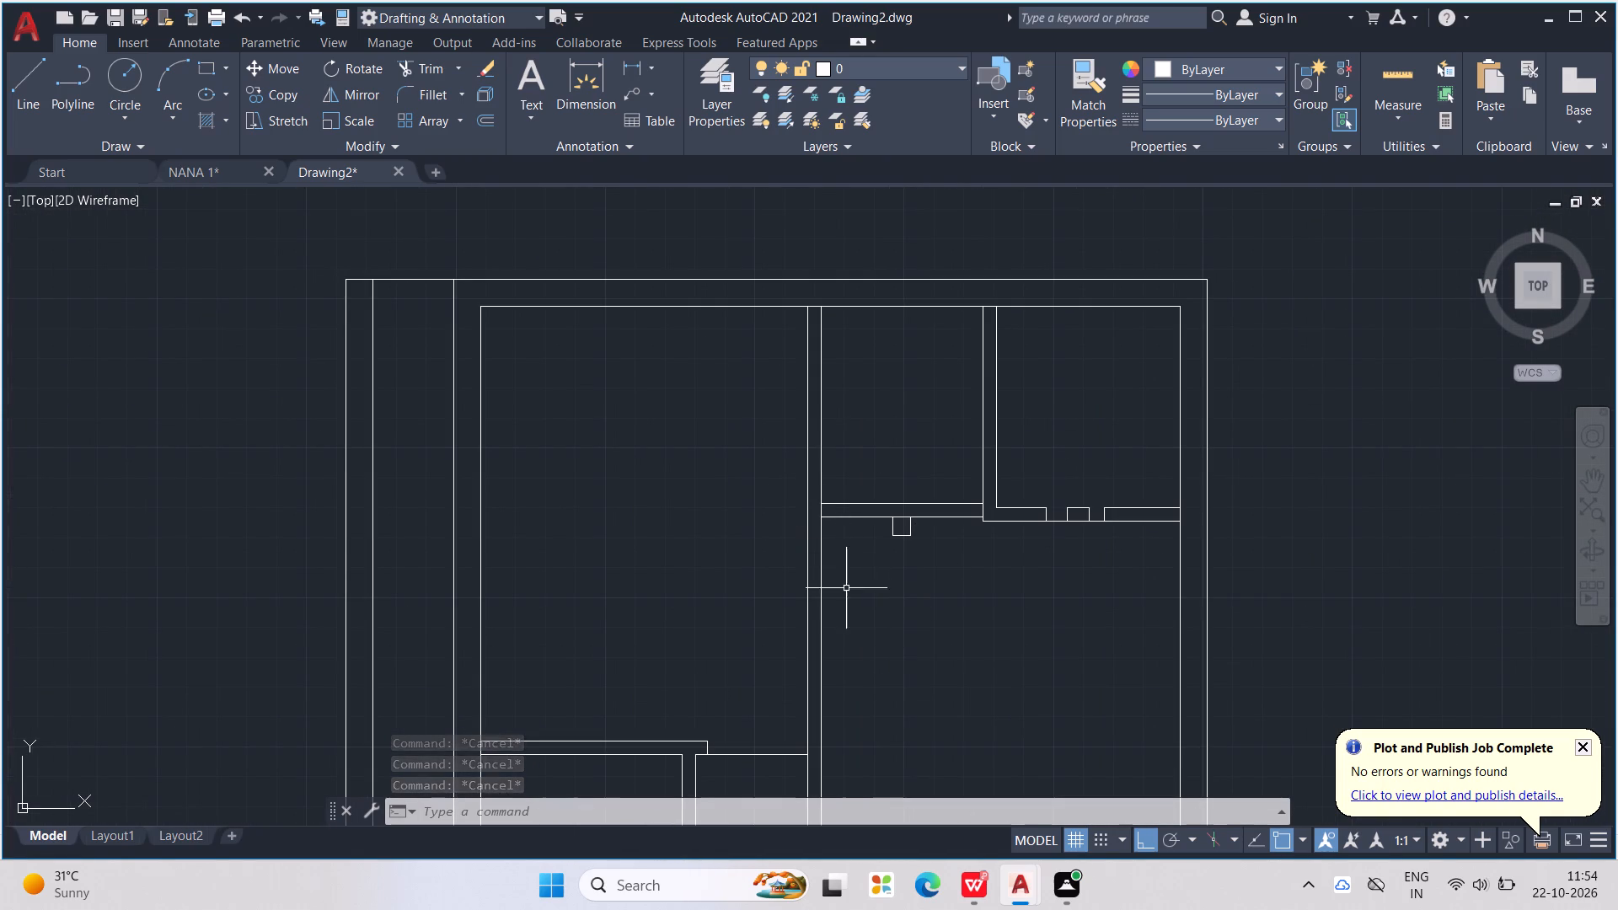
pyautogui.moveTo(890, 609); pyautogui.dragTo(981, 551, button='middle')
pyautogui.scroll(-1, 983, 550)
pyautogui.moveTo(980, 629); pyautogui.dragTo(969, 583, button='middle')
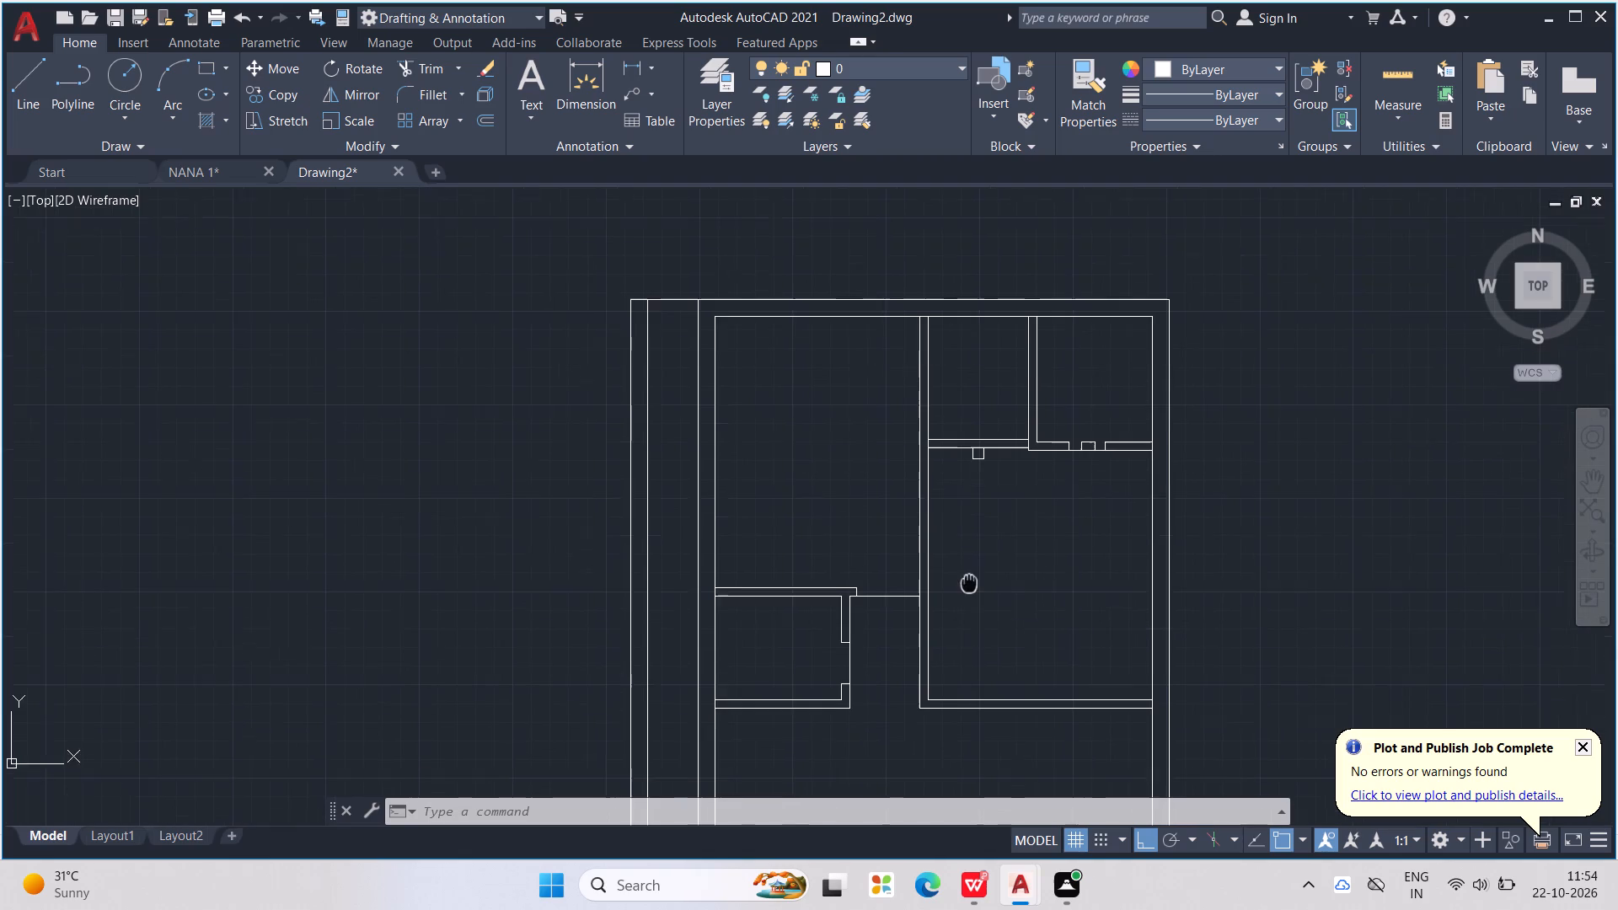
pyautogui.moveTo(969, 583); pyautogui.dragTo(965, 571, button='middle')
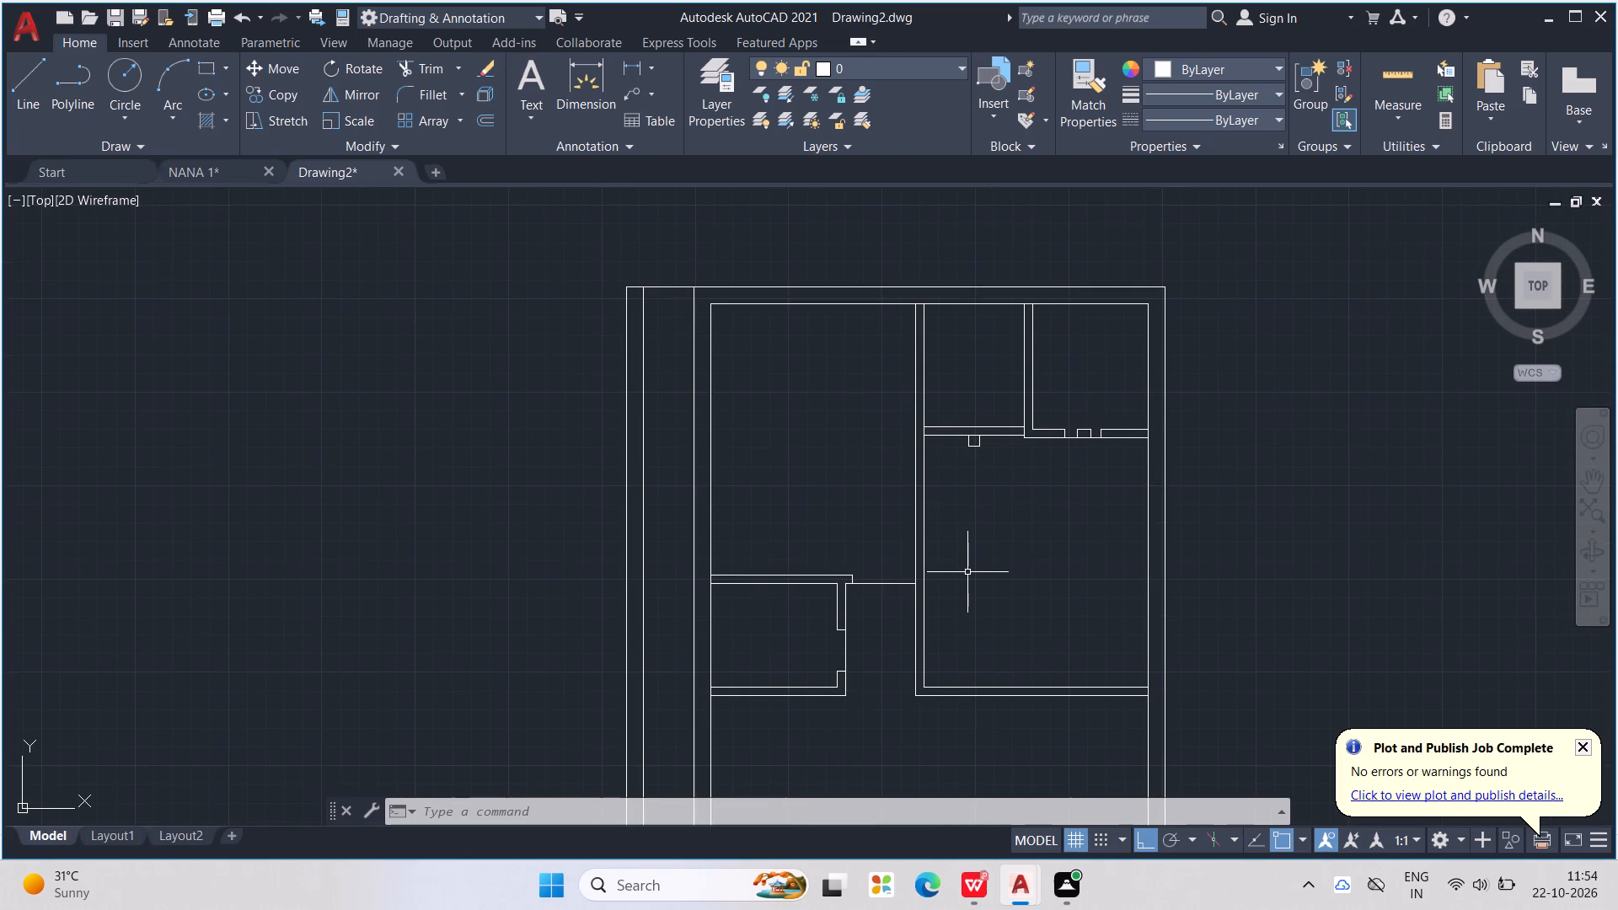
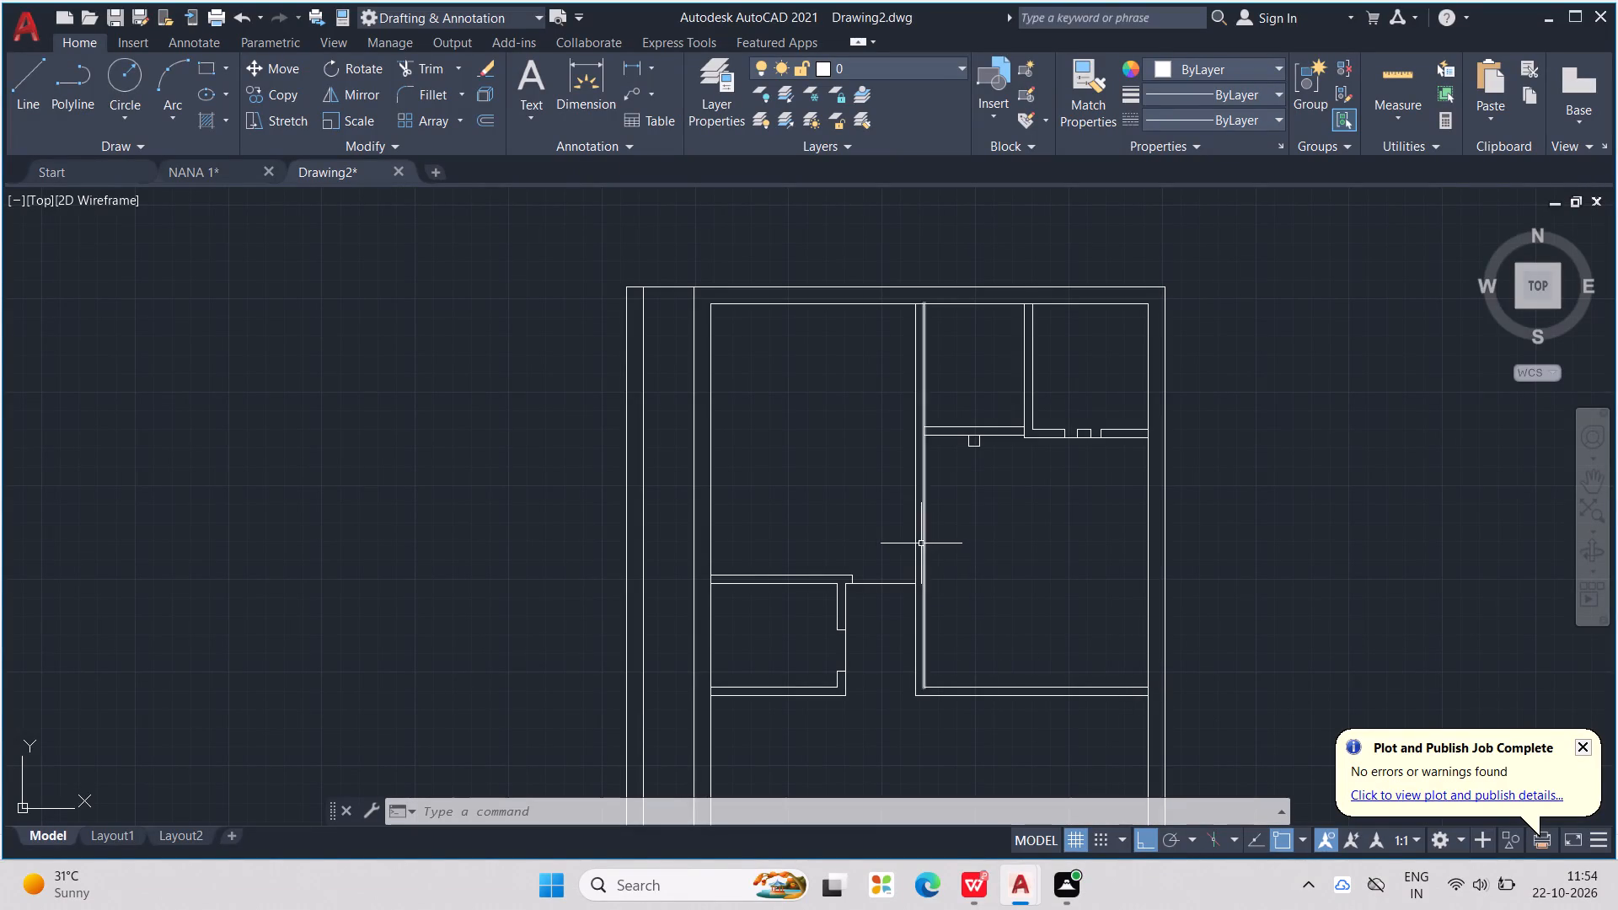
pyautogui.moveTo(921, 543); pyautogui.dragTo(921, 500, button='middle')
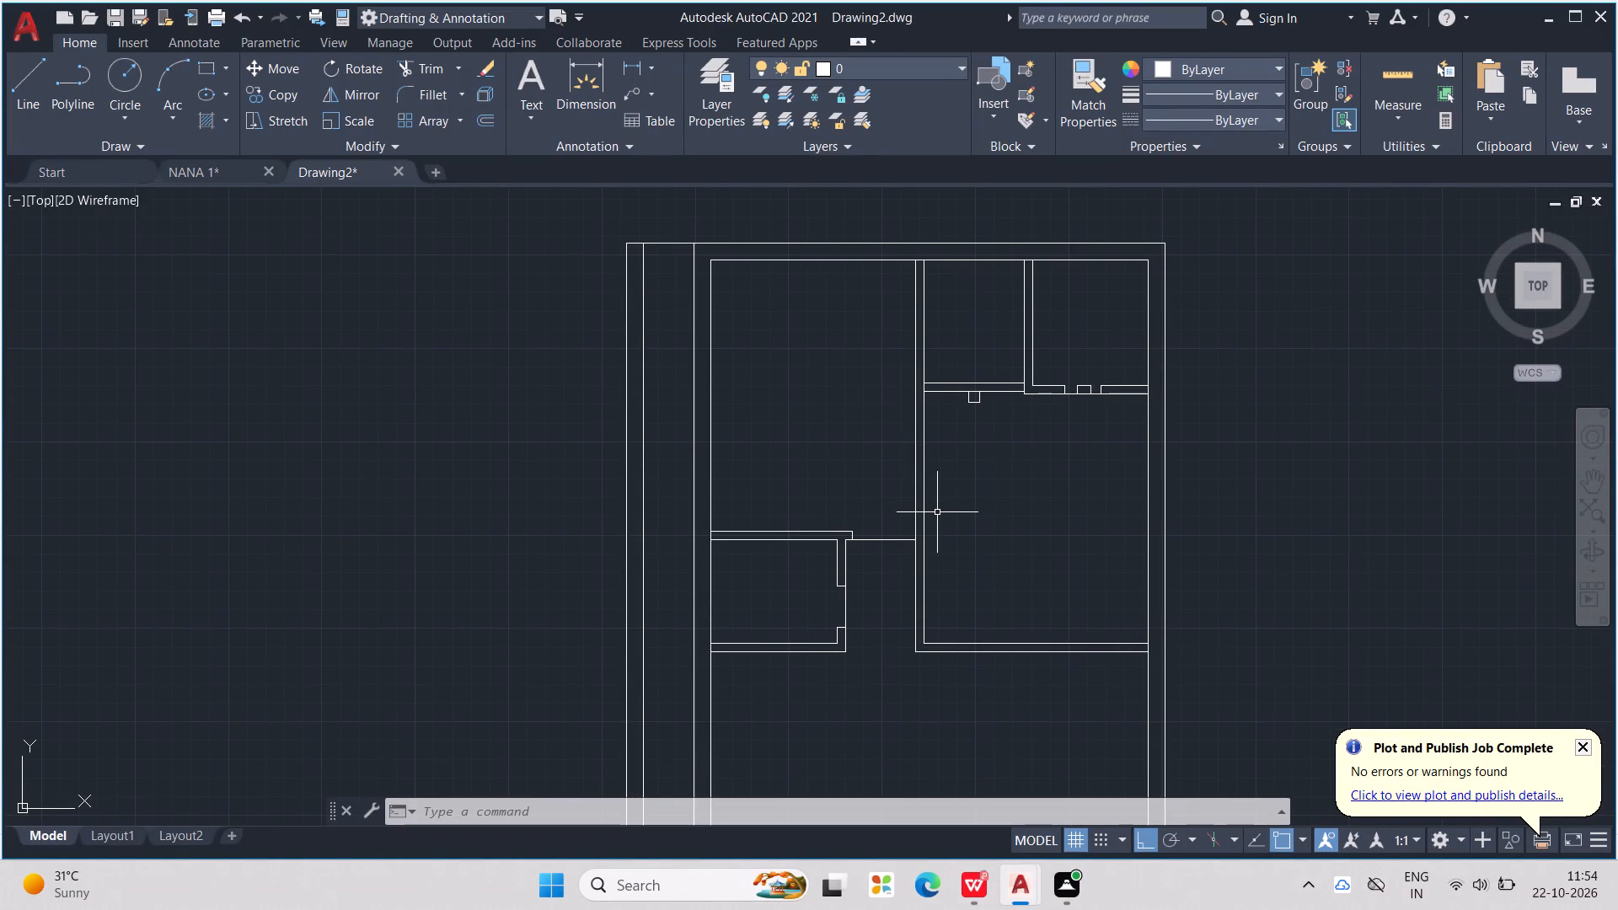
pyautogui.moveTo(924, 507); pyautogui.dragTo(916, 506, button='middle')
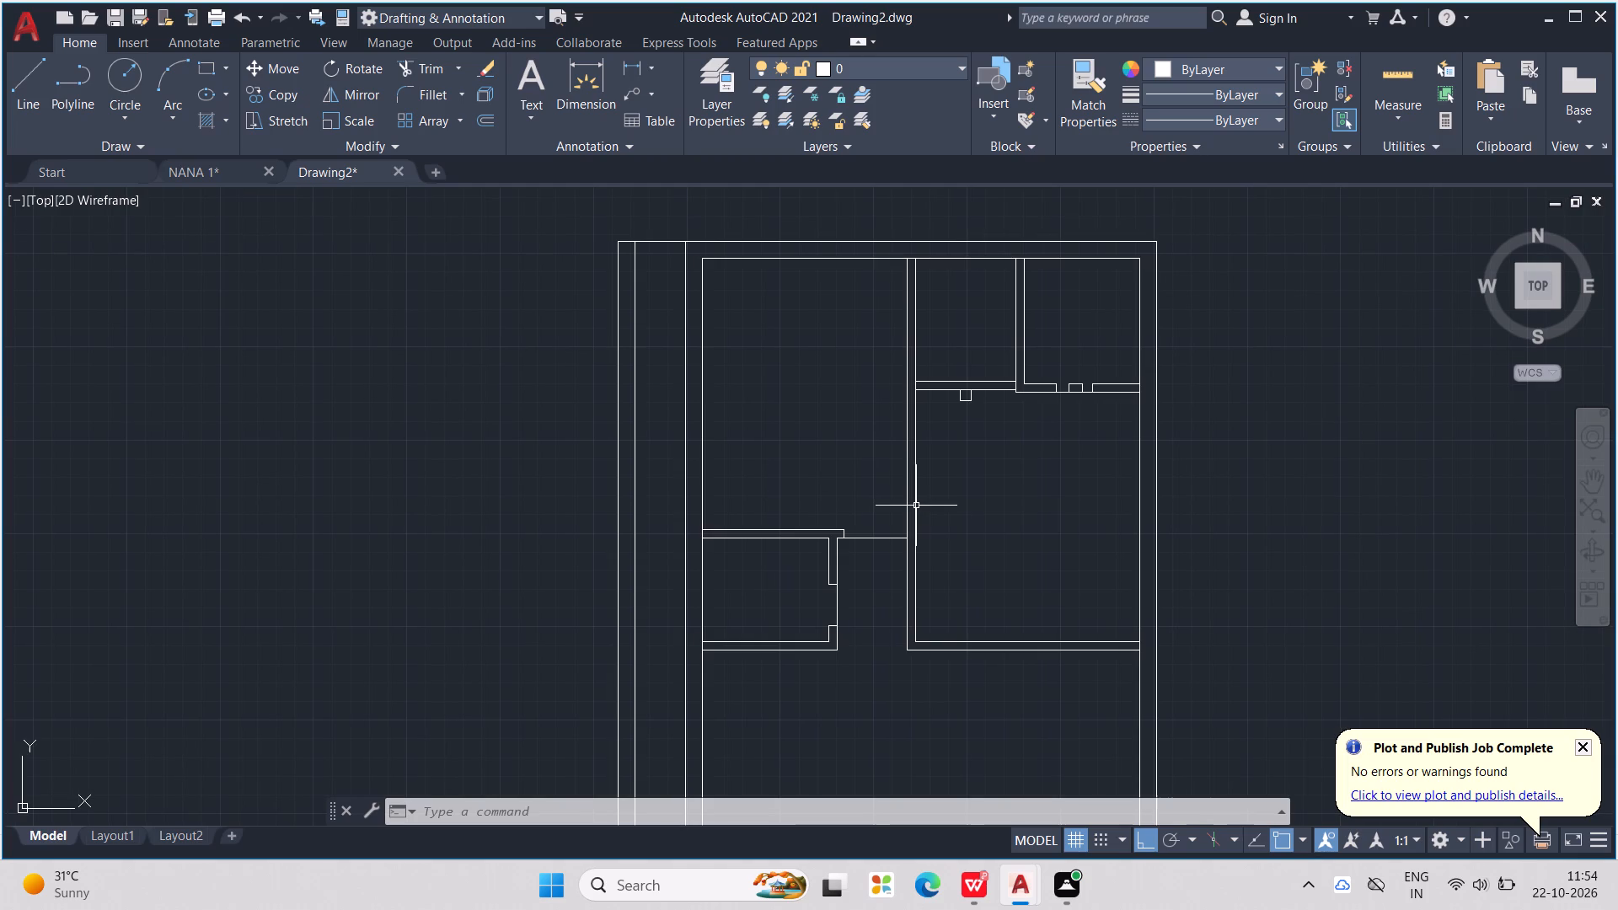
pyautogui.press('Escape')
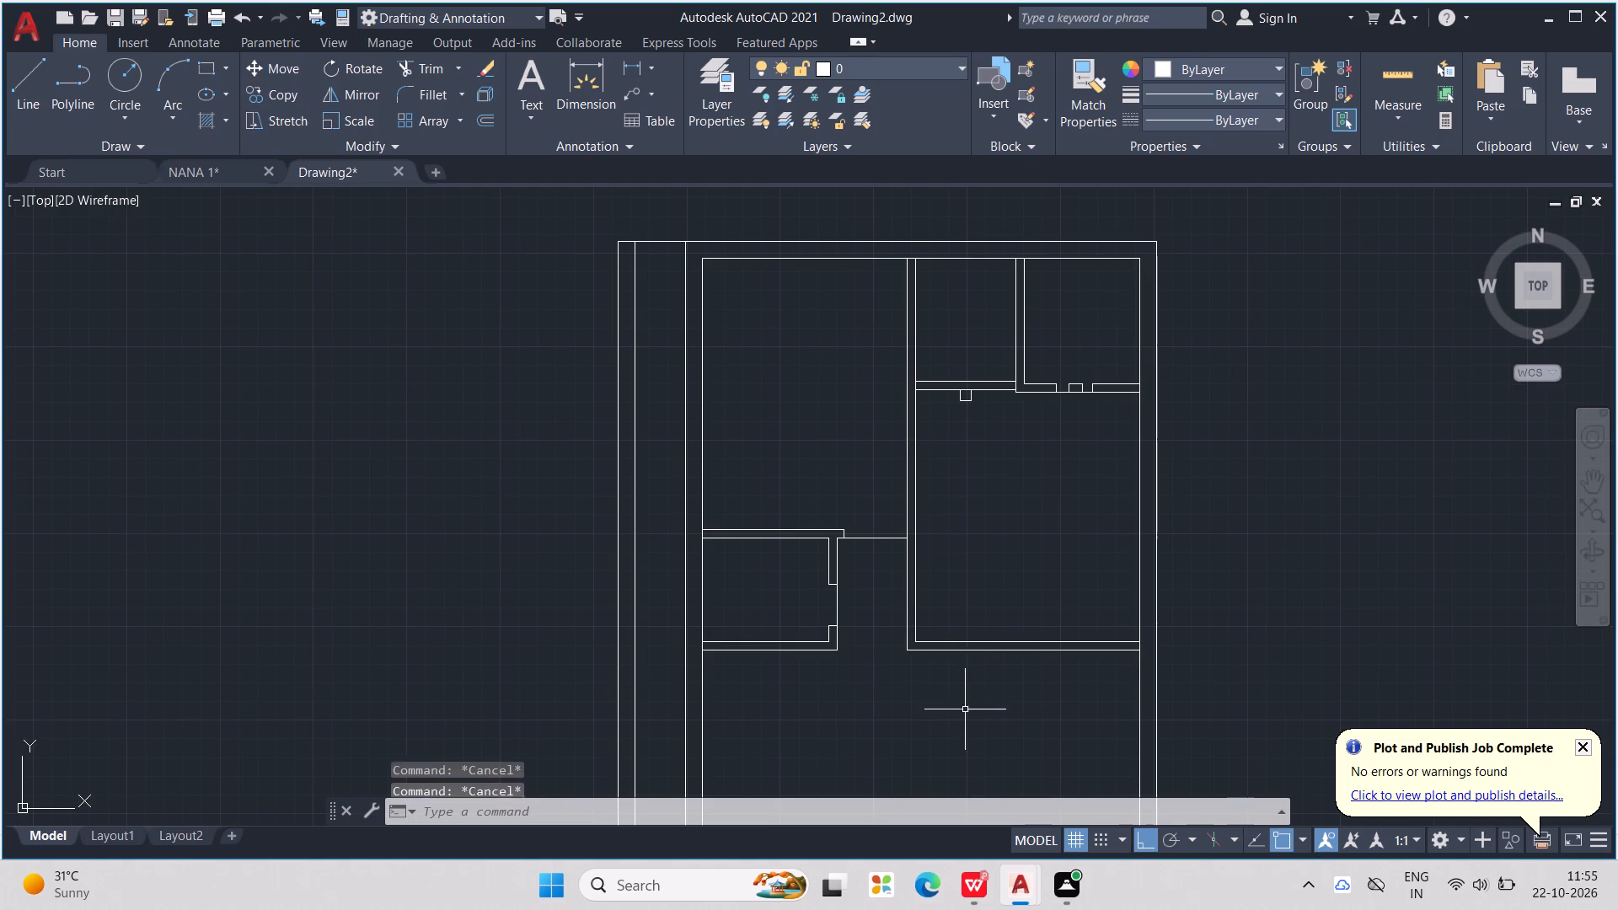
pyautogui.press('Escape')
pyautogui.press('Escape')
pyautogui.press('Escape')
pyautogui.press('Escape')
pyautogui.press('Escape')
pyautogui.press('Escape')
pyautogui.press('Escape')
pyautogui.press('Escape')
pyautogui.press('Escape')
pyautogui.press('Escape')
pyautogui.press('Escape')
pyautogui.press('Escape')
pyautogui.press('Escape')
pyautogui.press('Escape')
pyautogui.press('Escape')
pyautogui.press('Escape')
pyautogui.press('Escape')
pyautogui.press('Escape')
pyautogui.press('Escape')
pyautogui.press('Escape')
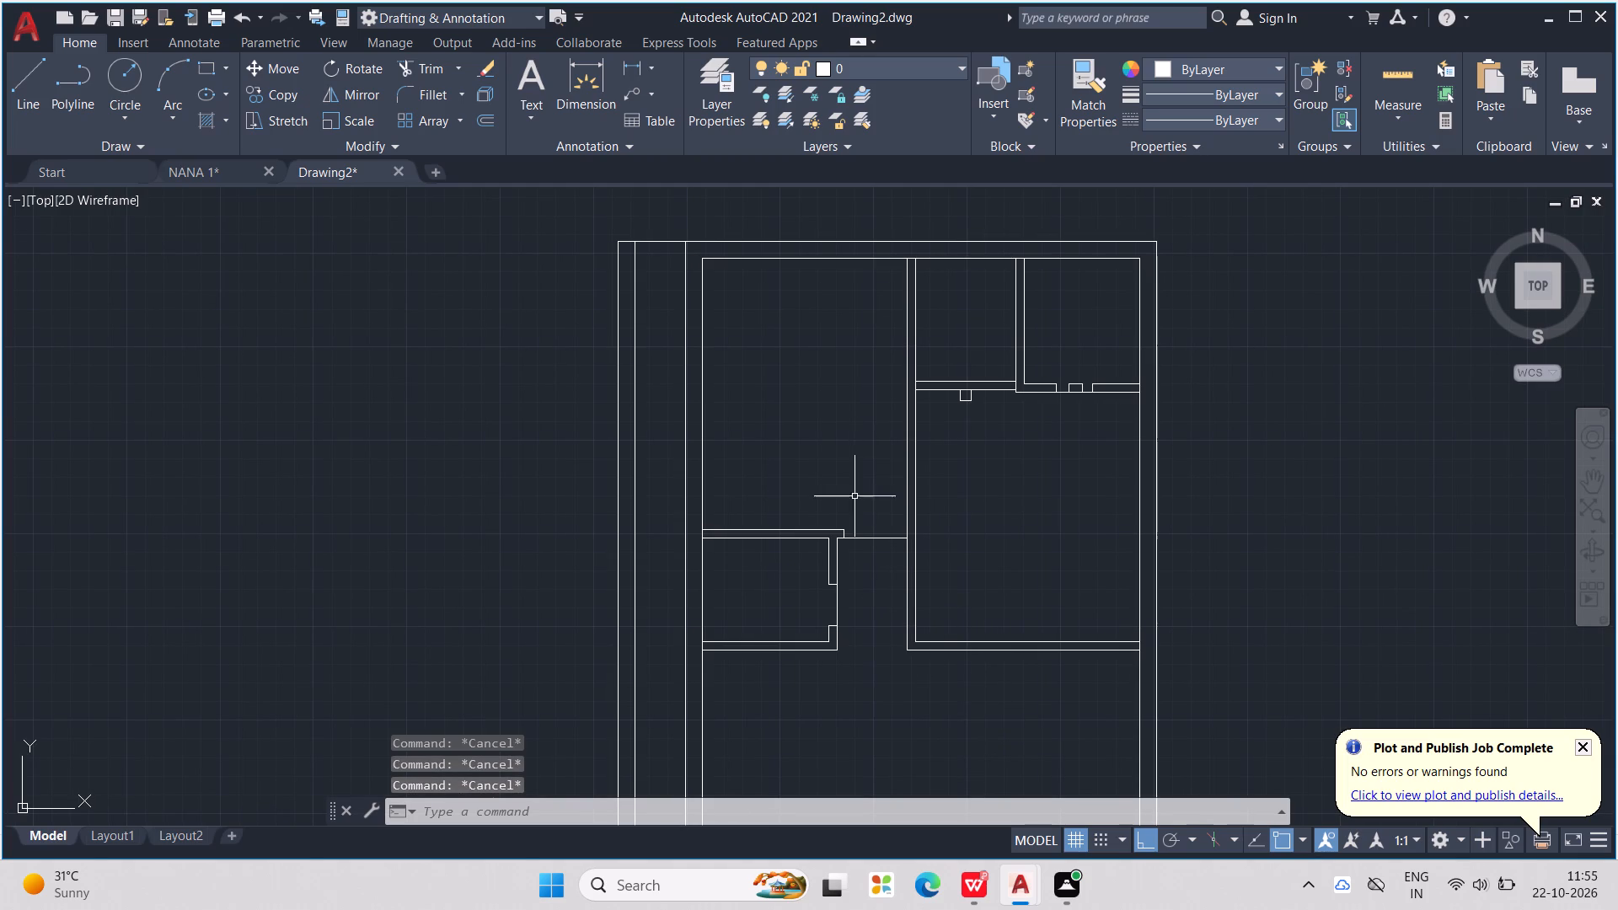
# Draw lines from the small left room's upper door jamb across the passage and across the long vertical partition level with both jambs.
pyautogui.moveTo(913, 674); pyautogui.dragTo(879, 609, button='middle')
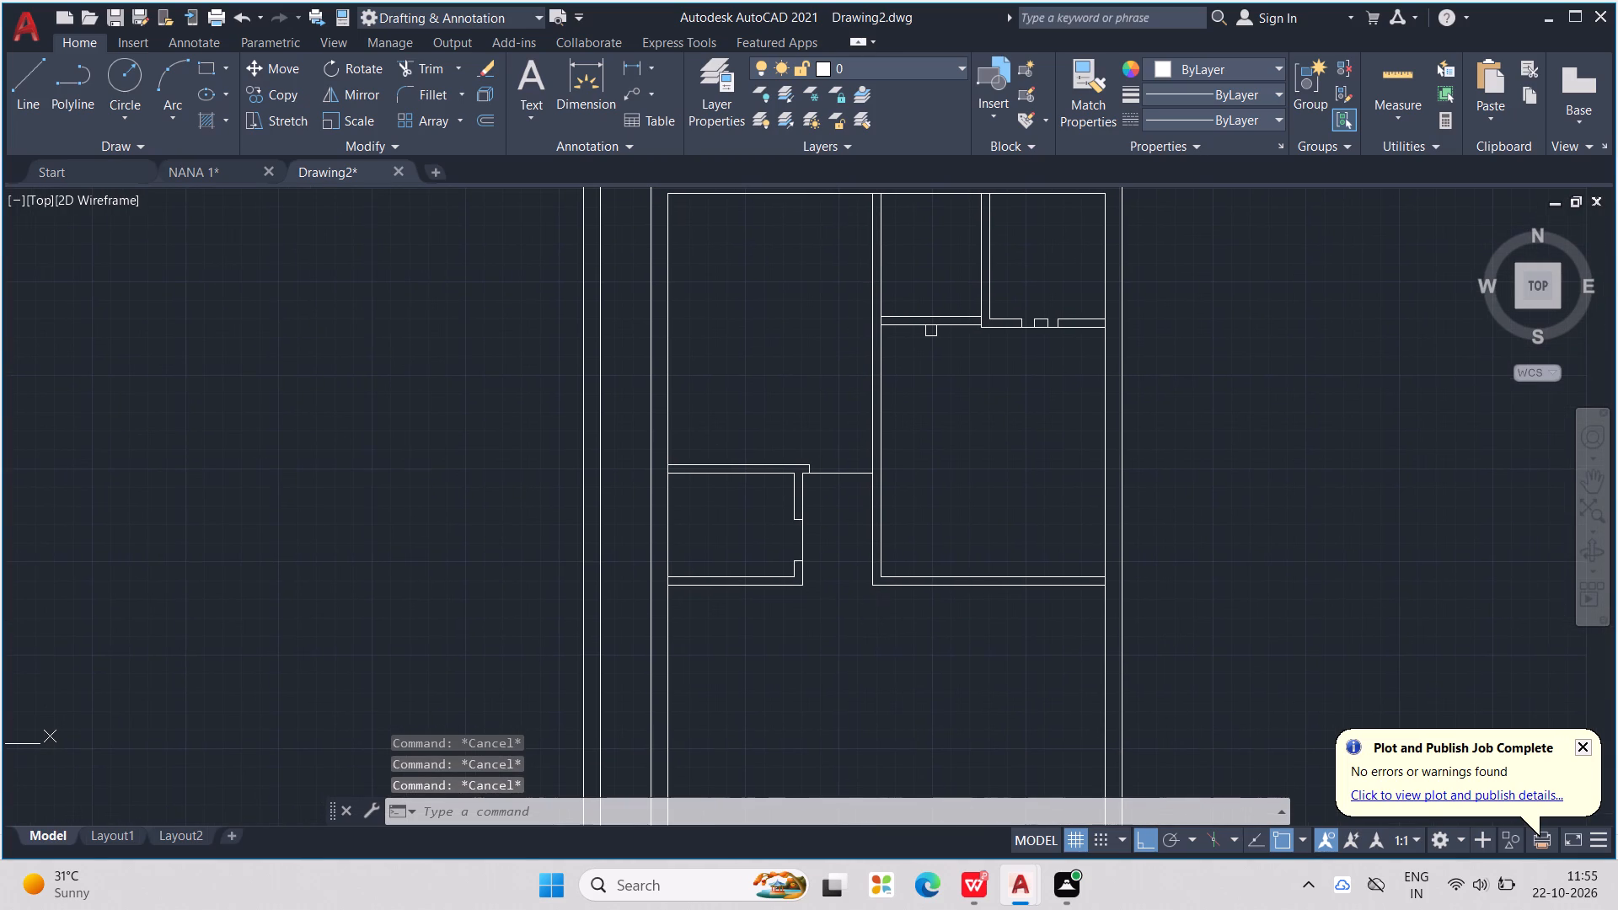
pyautogui.press('l')
pyautogui.press('Return')
pyautogui.scroll(1, 874, 552)
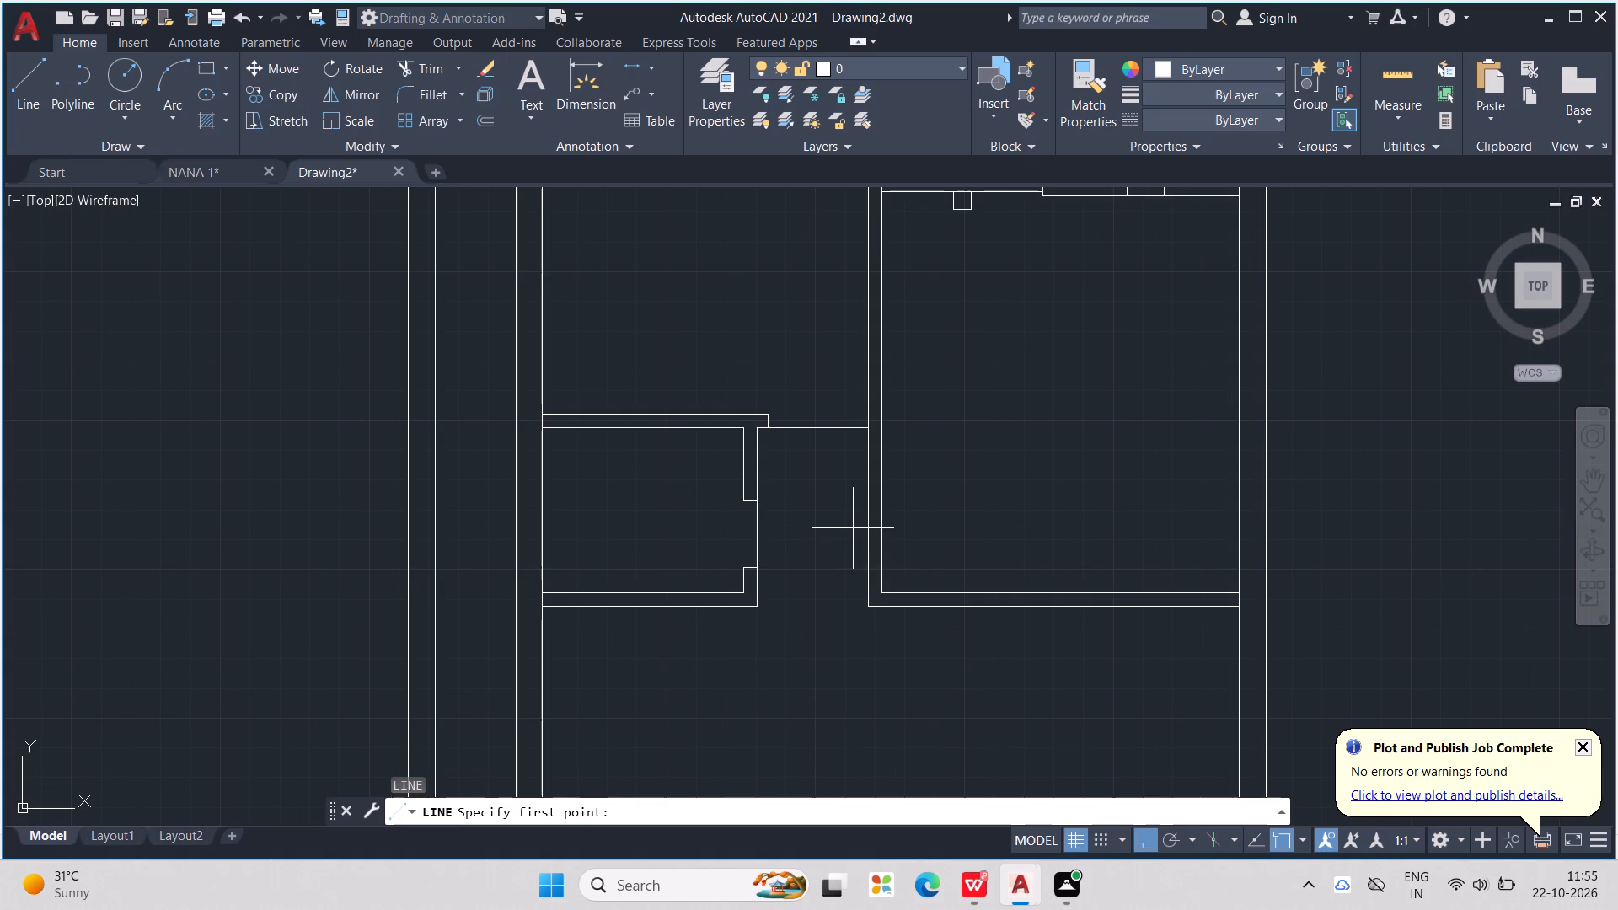
pyautogui.scroll(2, 853, 528)
pyautogui.click(607, 467)
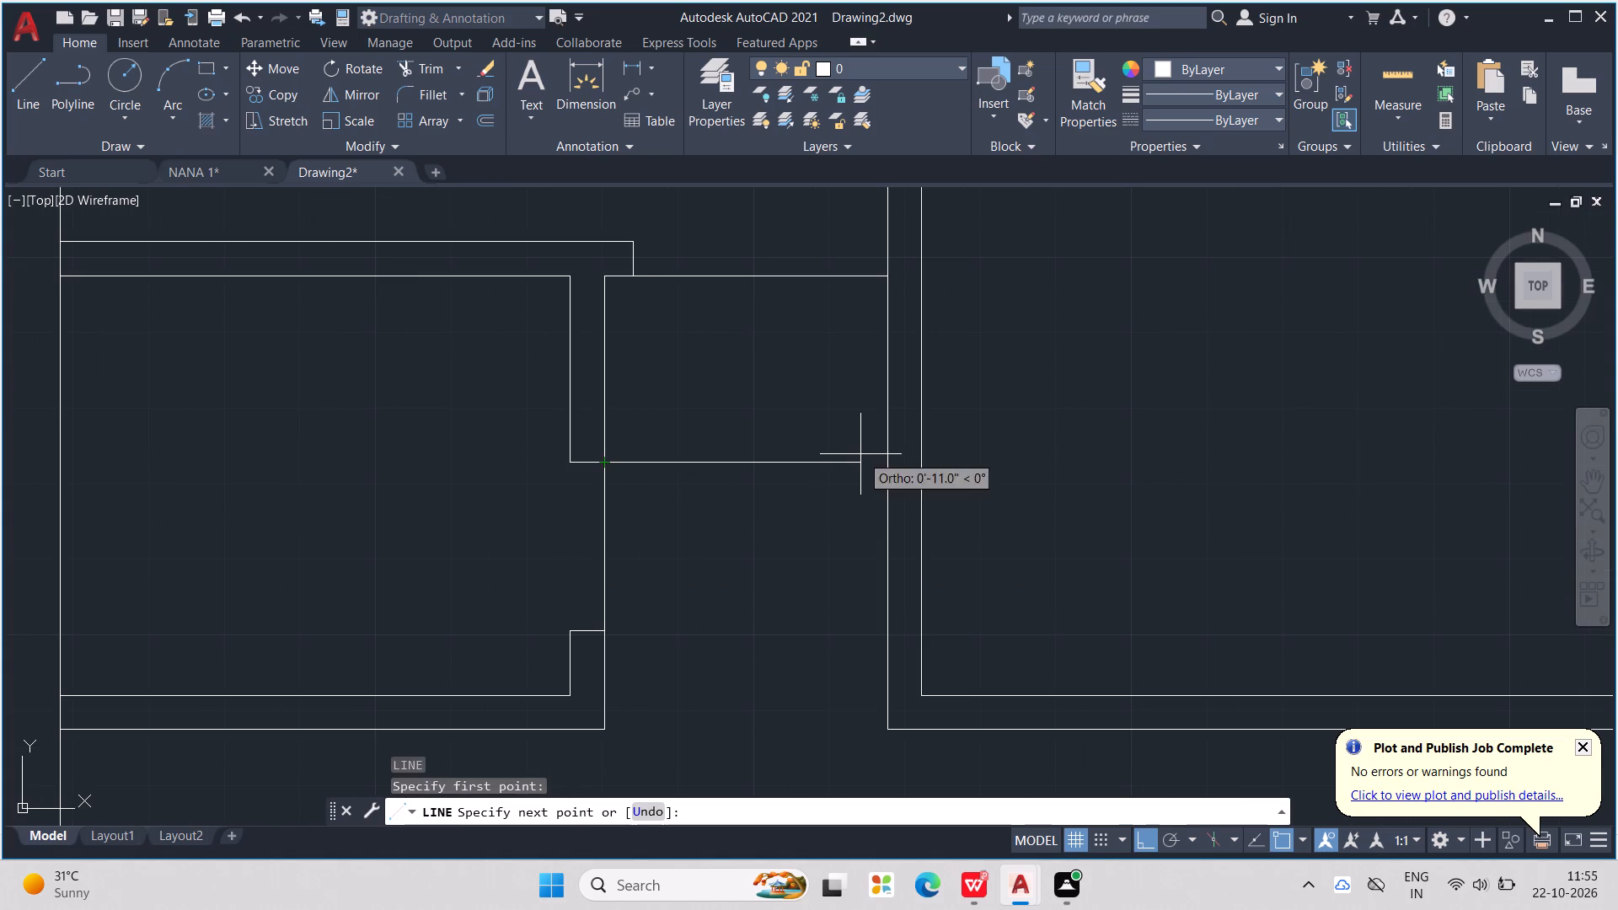
pyautogui.click(917, 464)
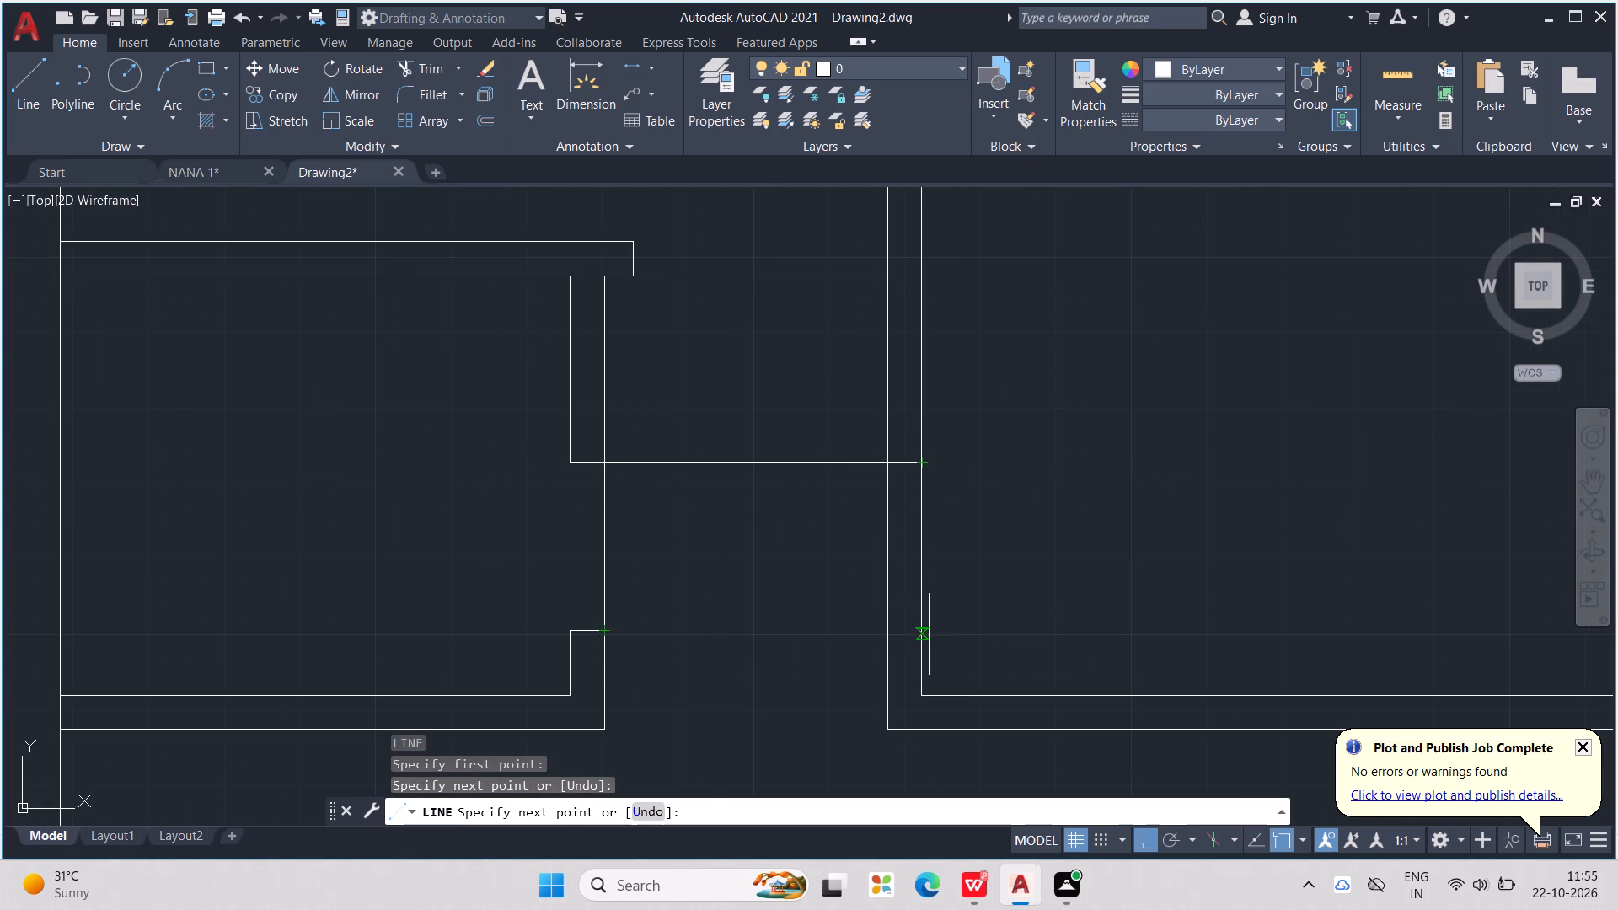
pyautogui.click(929, 634)
pyautogui.click(886, 635)
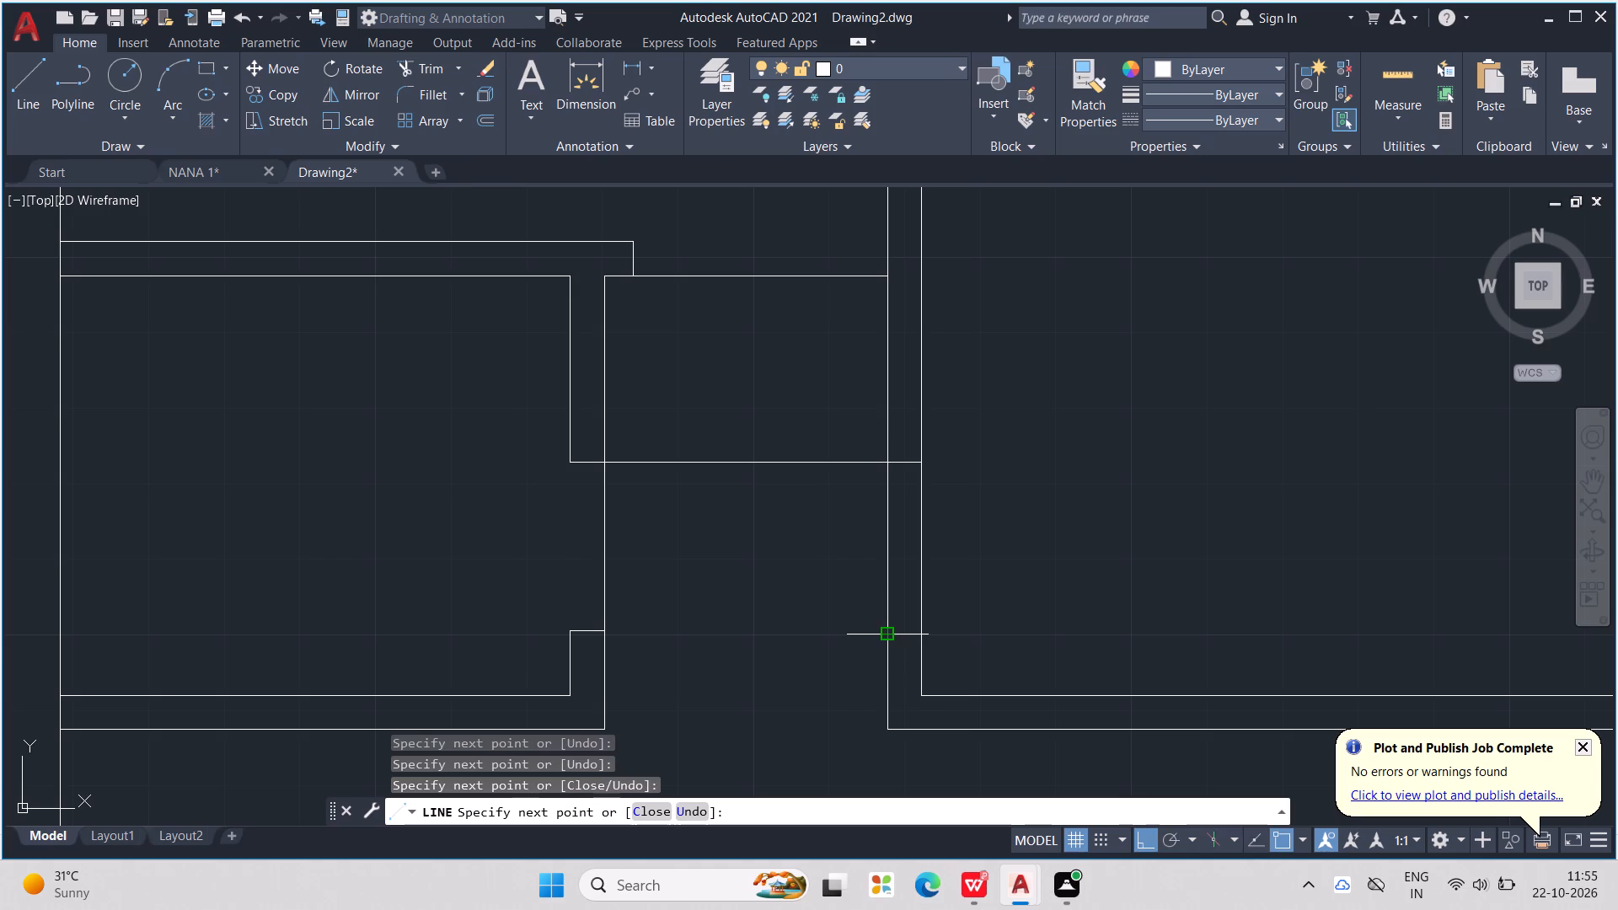
pyautogui.press('Escape')
pyautogui.press('Escape')
pyautogui.press('Escape')
# Trim the projected line in the passage and the vertical partition's right face between the two new jamb lines.
pyautogui.write('TR')
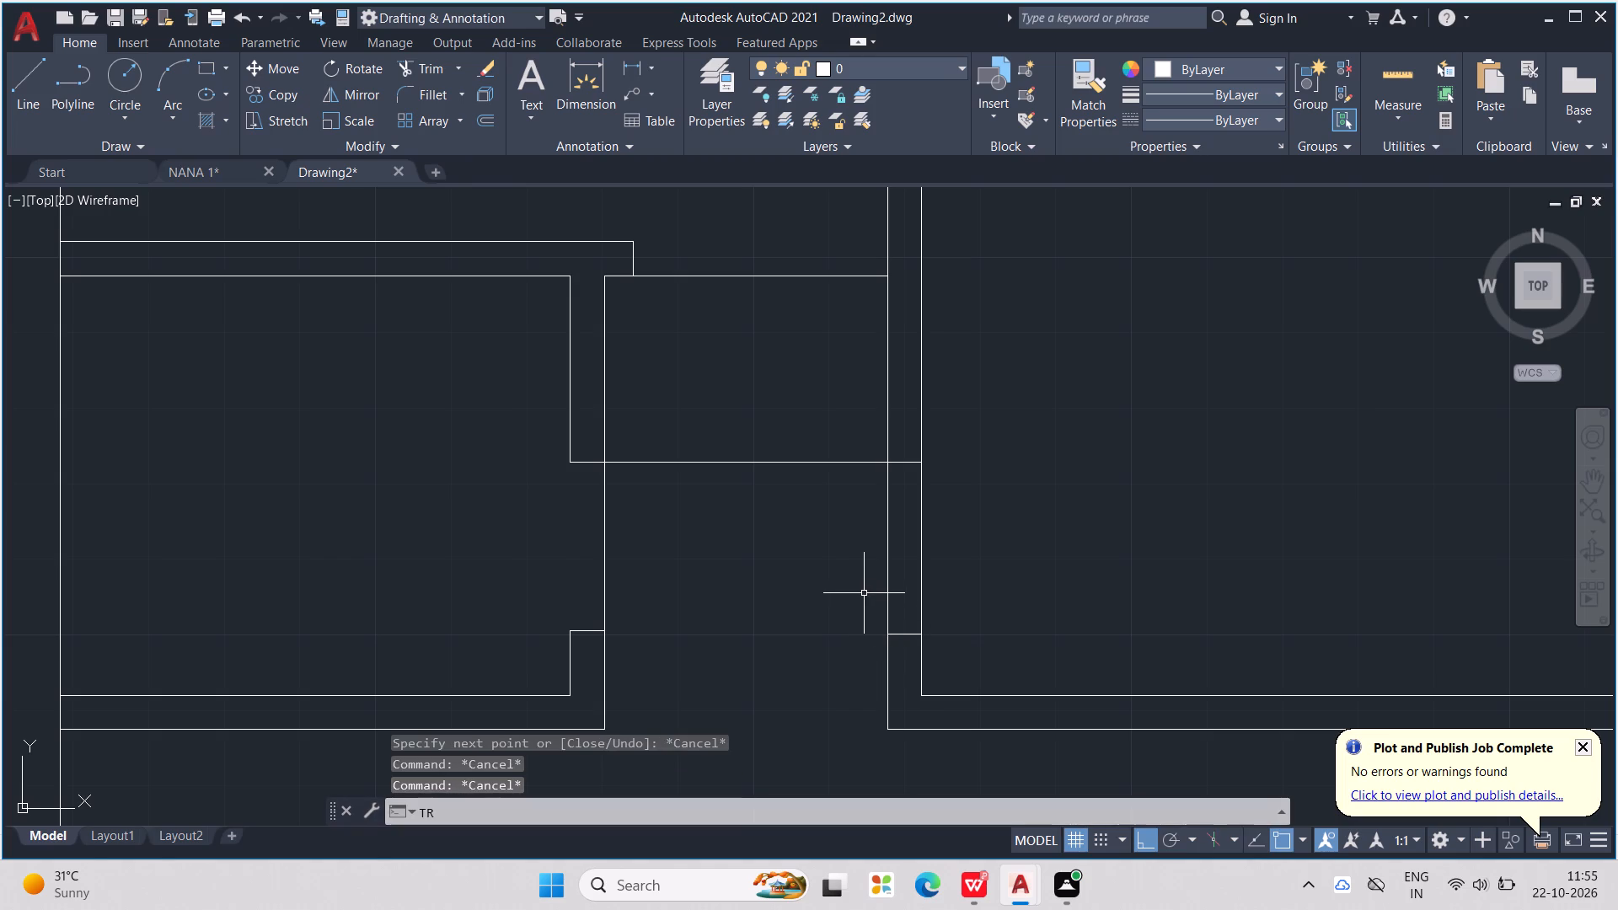
pyautogui.press('Return')
pyautogui.moveTo(805, 456); pyautogui.dragTo(821, 506)
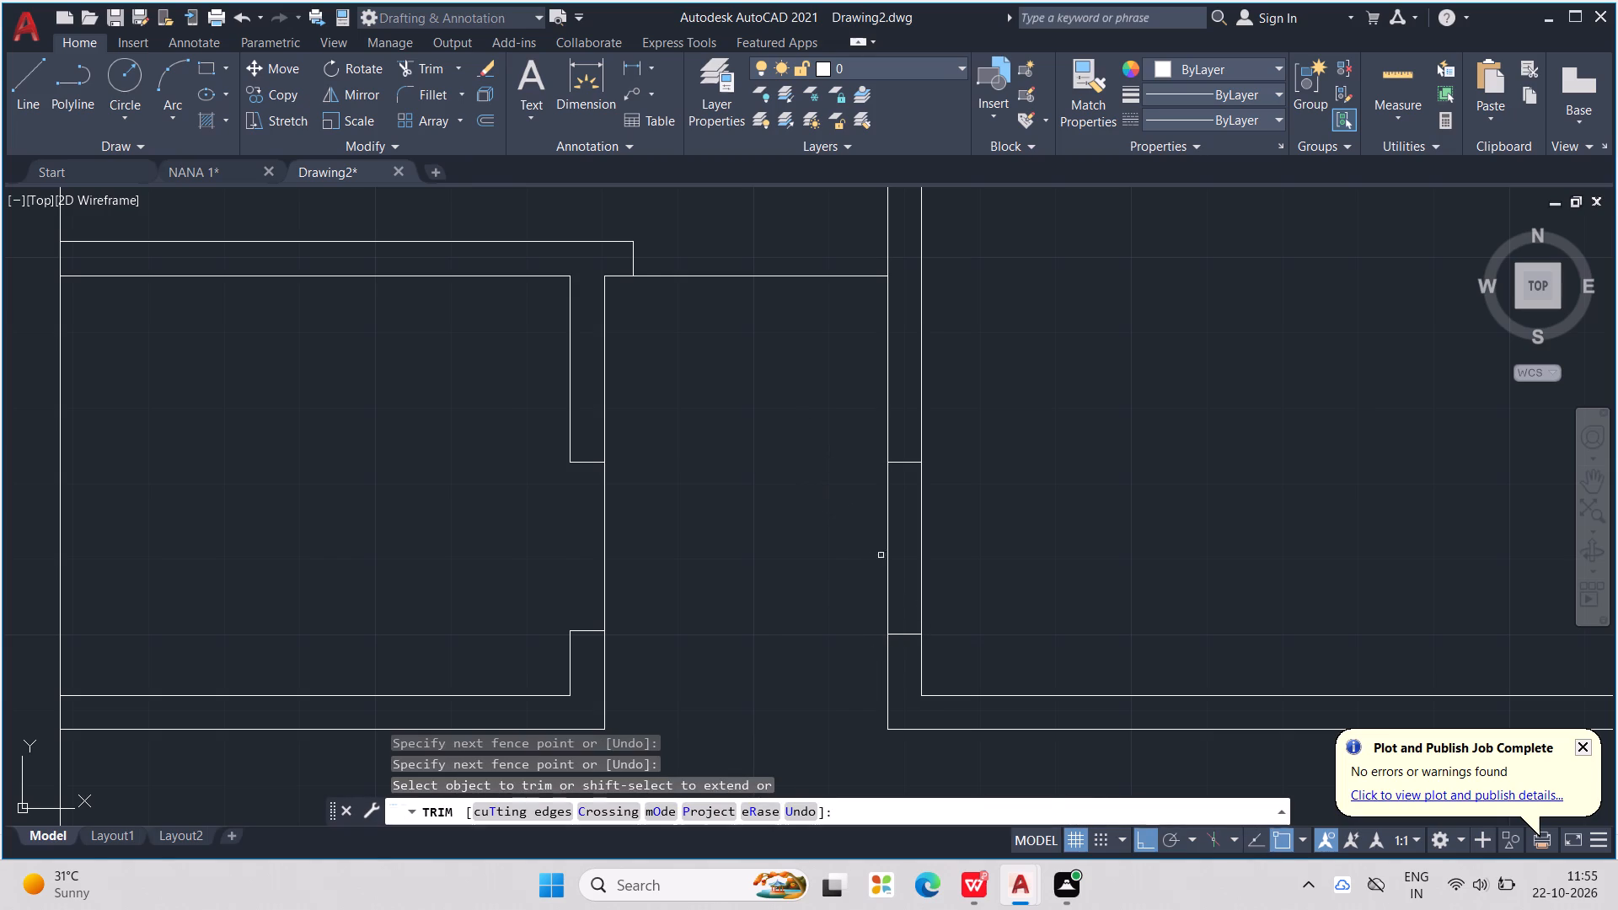
pyautogui.click(920, 539)
pyautogui.moveTo(927, 529); pyautogui.dragTo(922, 535)
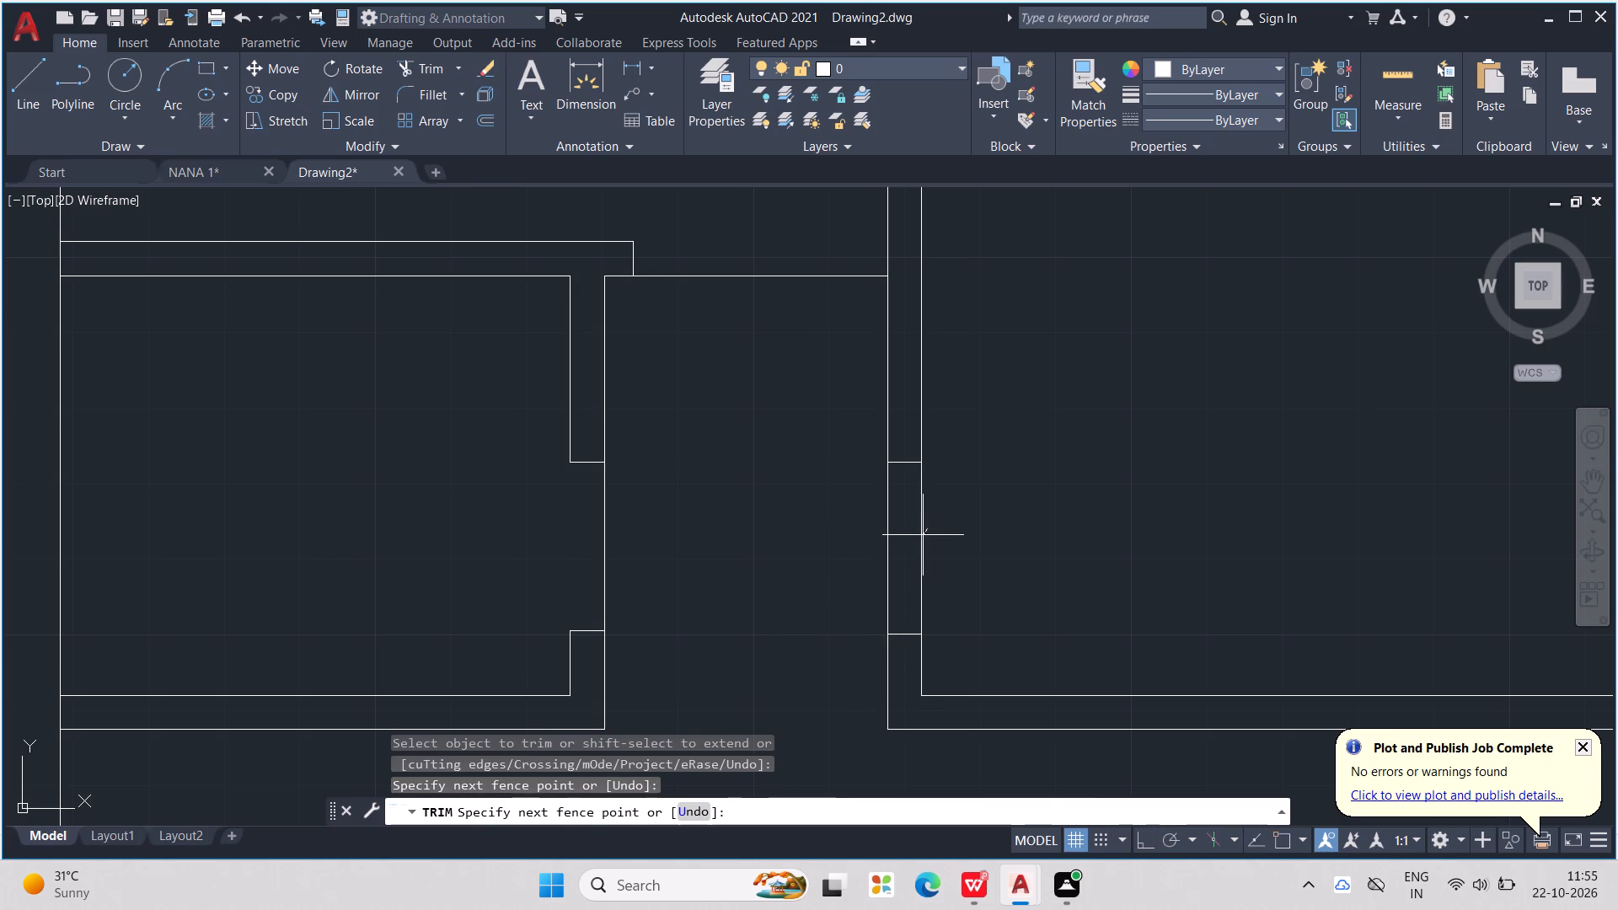
pyautogui.moveTo(922, 535); pyautogui.dragTo(918, 541)
pyautogui.scroll(-2, 919, 540)
pyautogui.click(922, 534)
pyautogui.moveTo(917, 537); pyautogui.dragTo(929, 538)
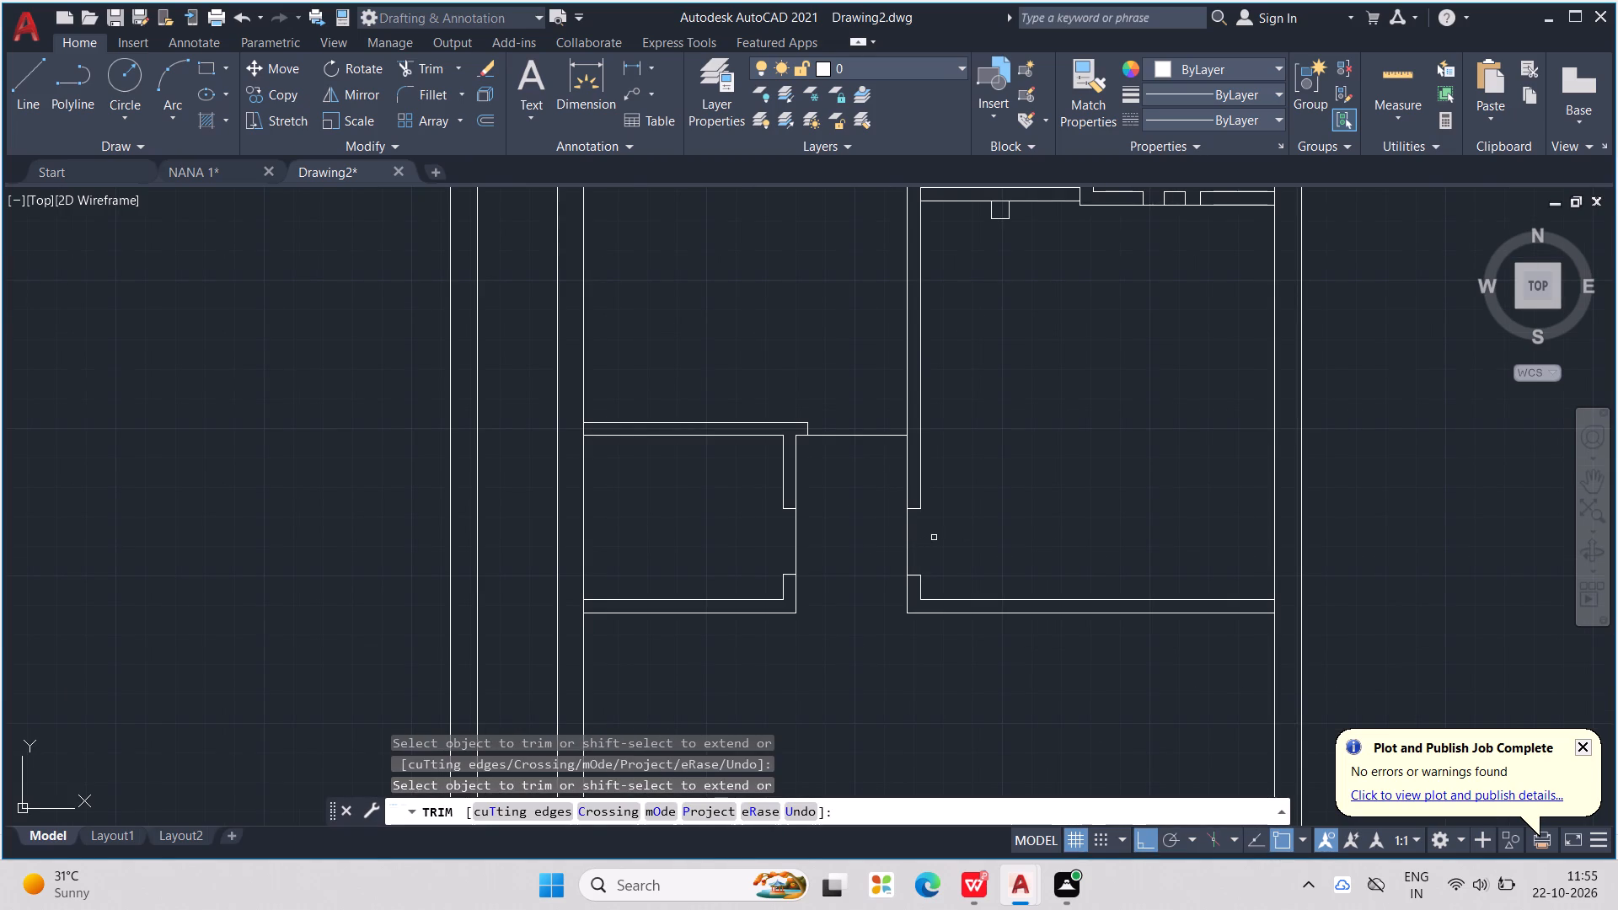
# Trim away the 6" square outline under the horizontal wall of the upper middle room.
pyautogui.scroll(-2, 937, 538)
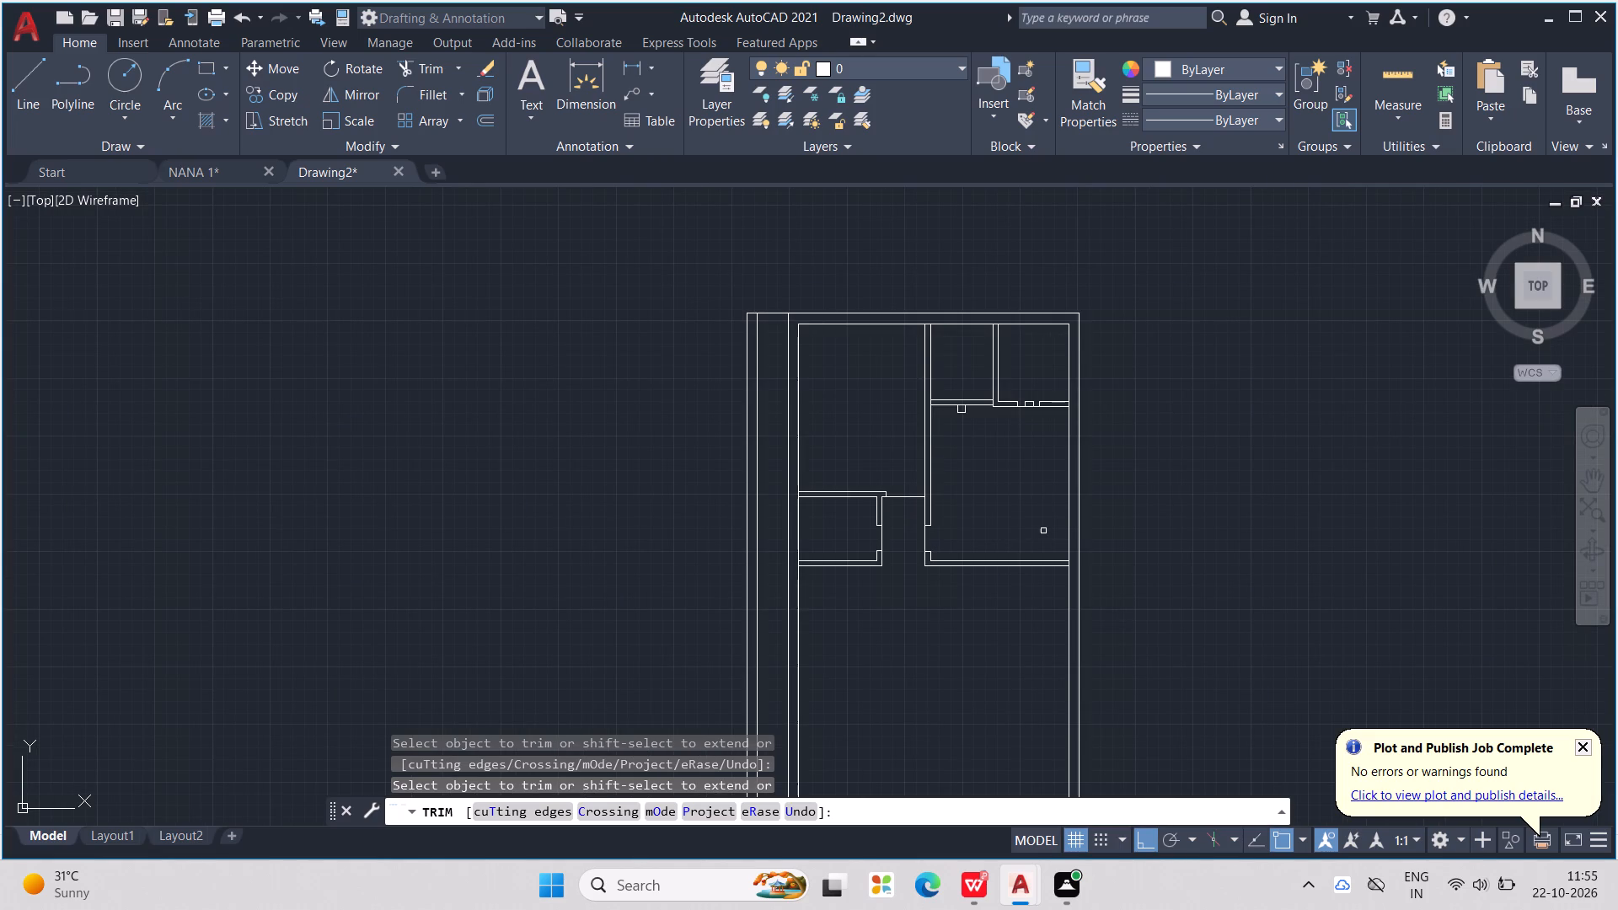
pyautogui.scroll(2, 962, 437)
pyautogui.click(962, 377)
pyautogui.click(965, 372)
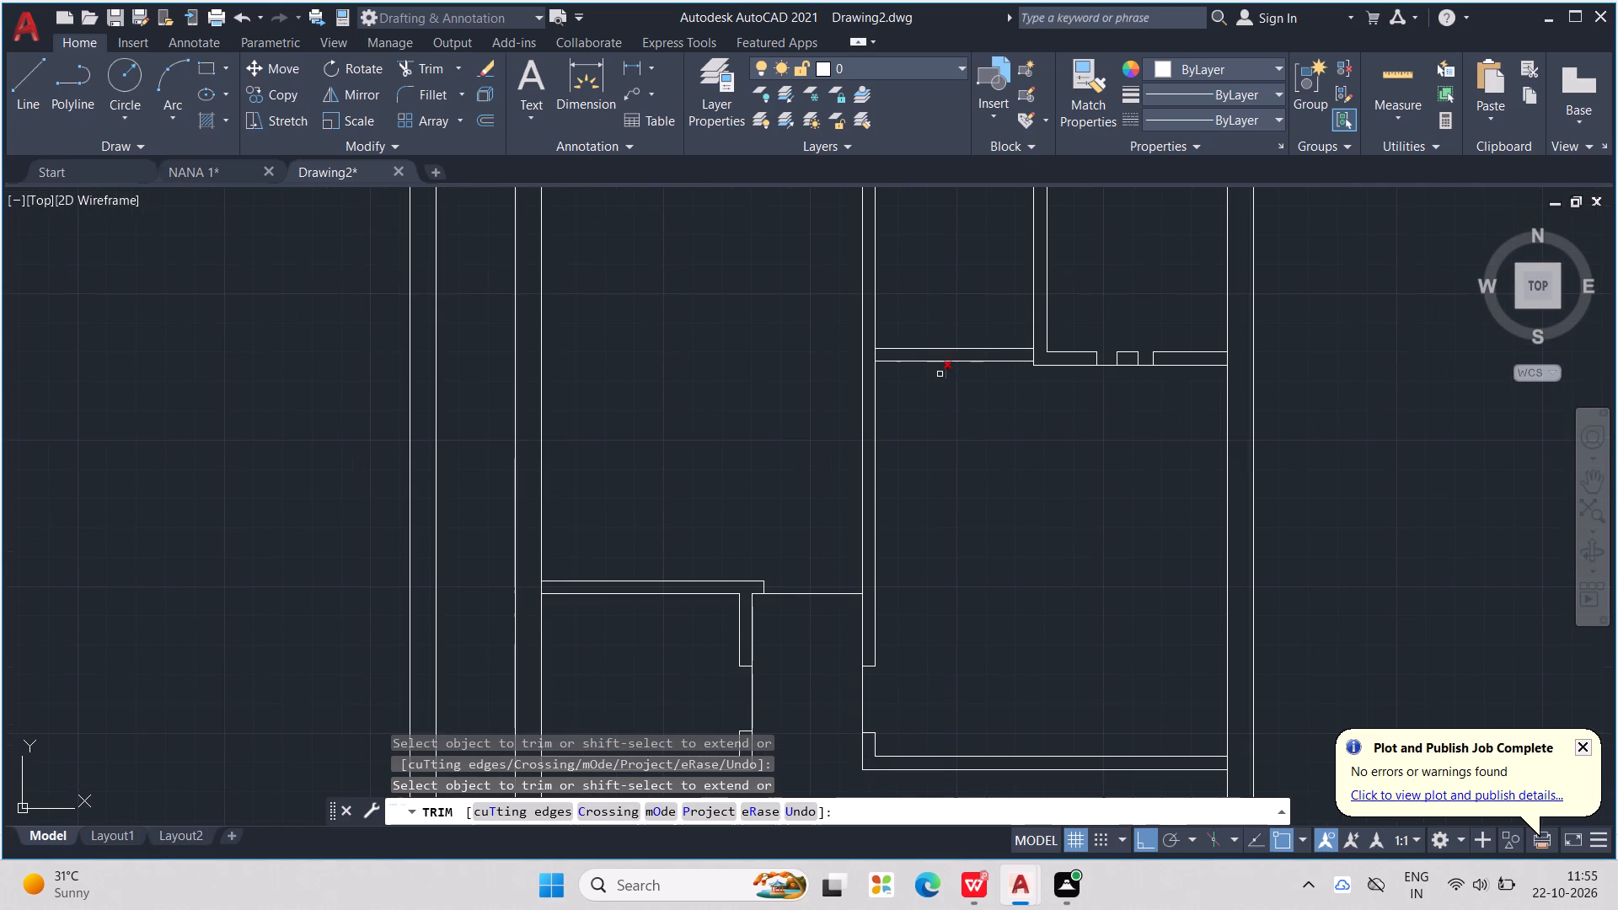
pyautogui.click(939, 374)
pyautogui.click(956, 377)
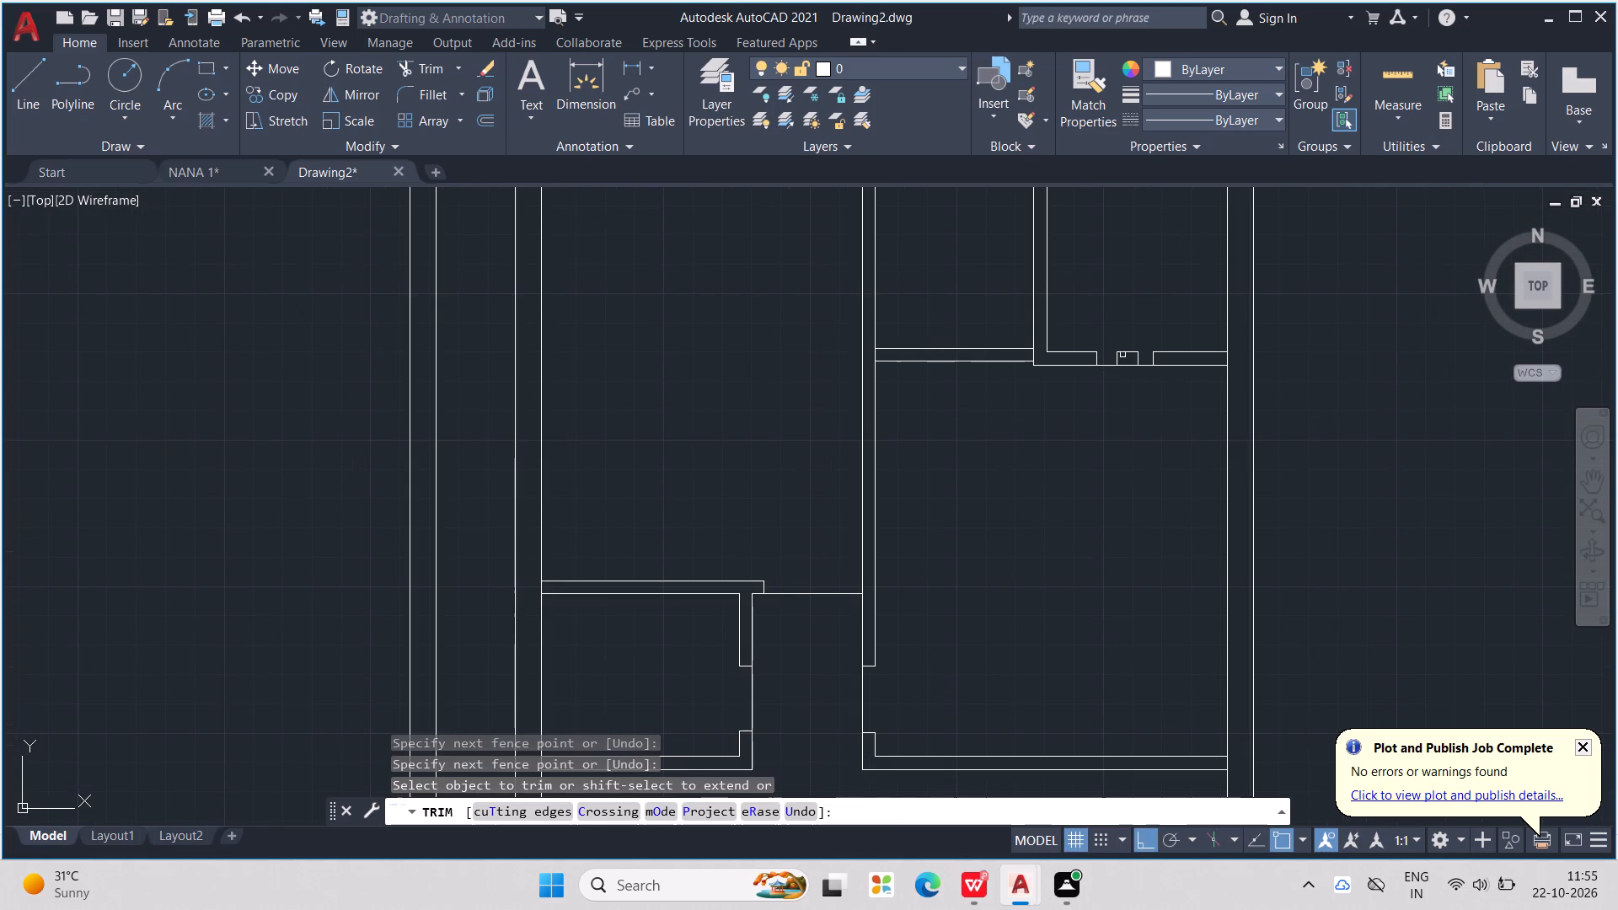
# Trim away the small block outline standing in the door opening of the upper-right room's bottom wall.
pyautogui.scroll(4, 1122, 346)
pyautogui.moveTo(1122, 353); pyautogui.dragTo(1198, 414)
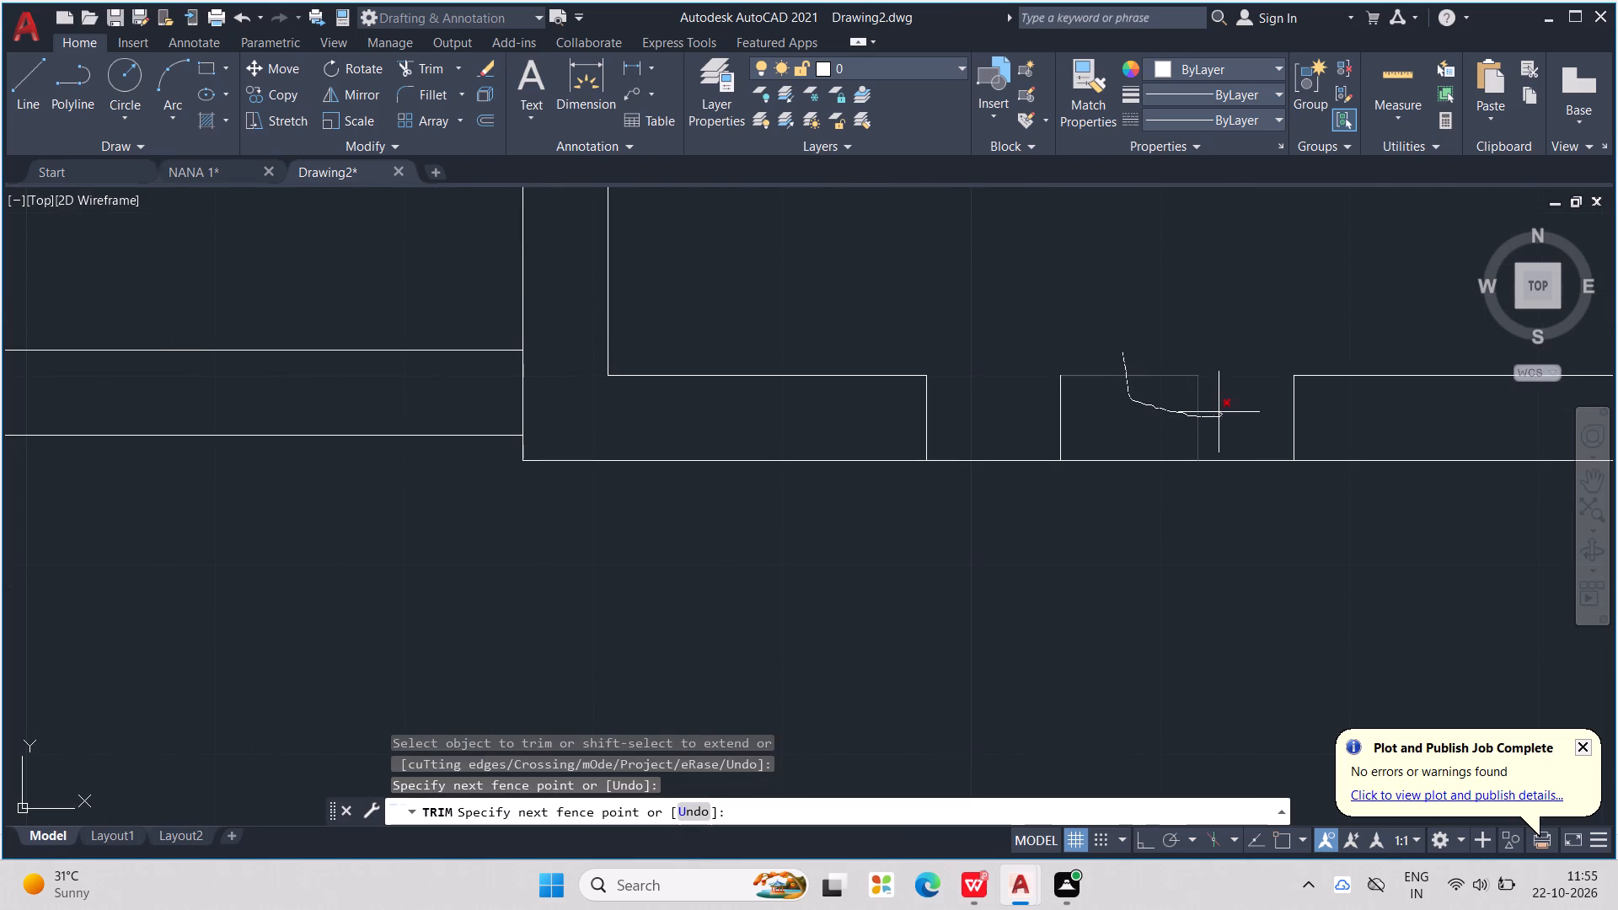
pyautogui.moveTo(1198, 414); pyautogui.dragTo(1040, 430)
# Trim away both horizontal wall lines below the upper middle room, including the short leftover segment.
pyautogui.scroll(-5, 1051, 420)
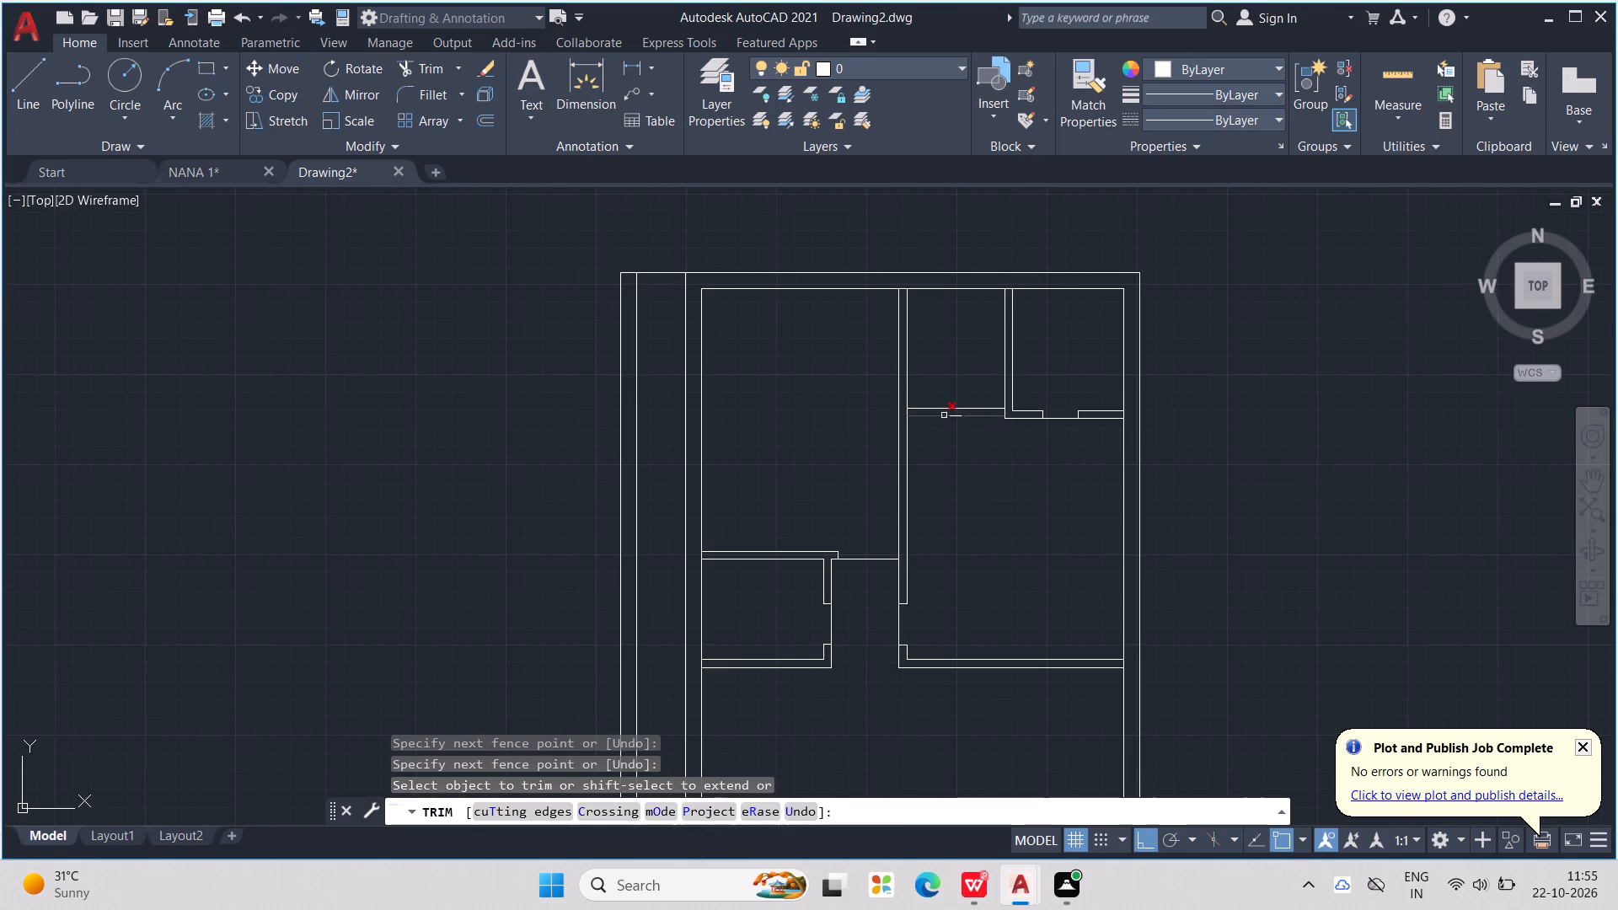
pyautogui.moveTo(969, 393); pyautogui.dragTo(979, 432)
pyautogui.scroll(1, 969, 420)
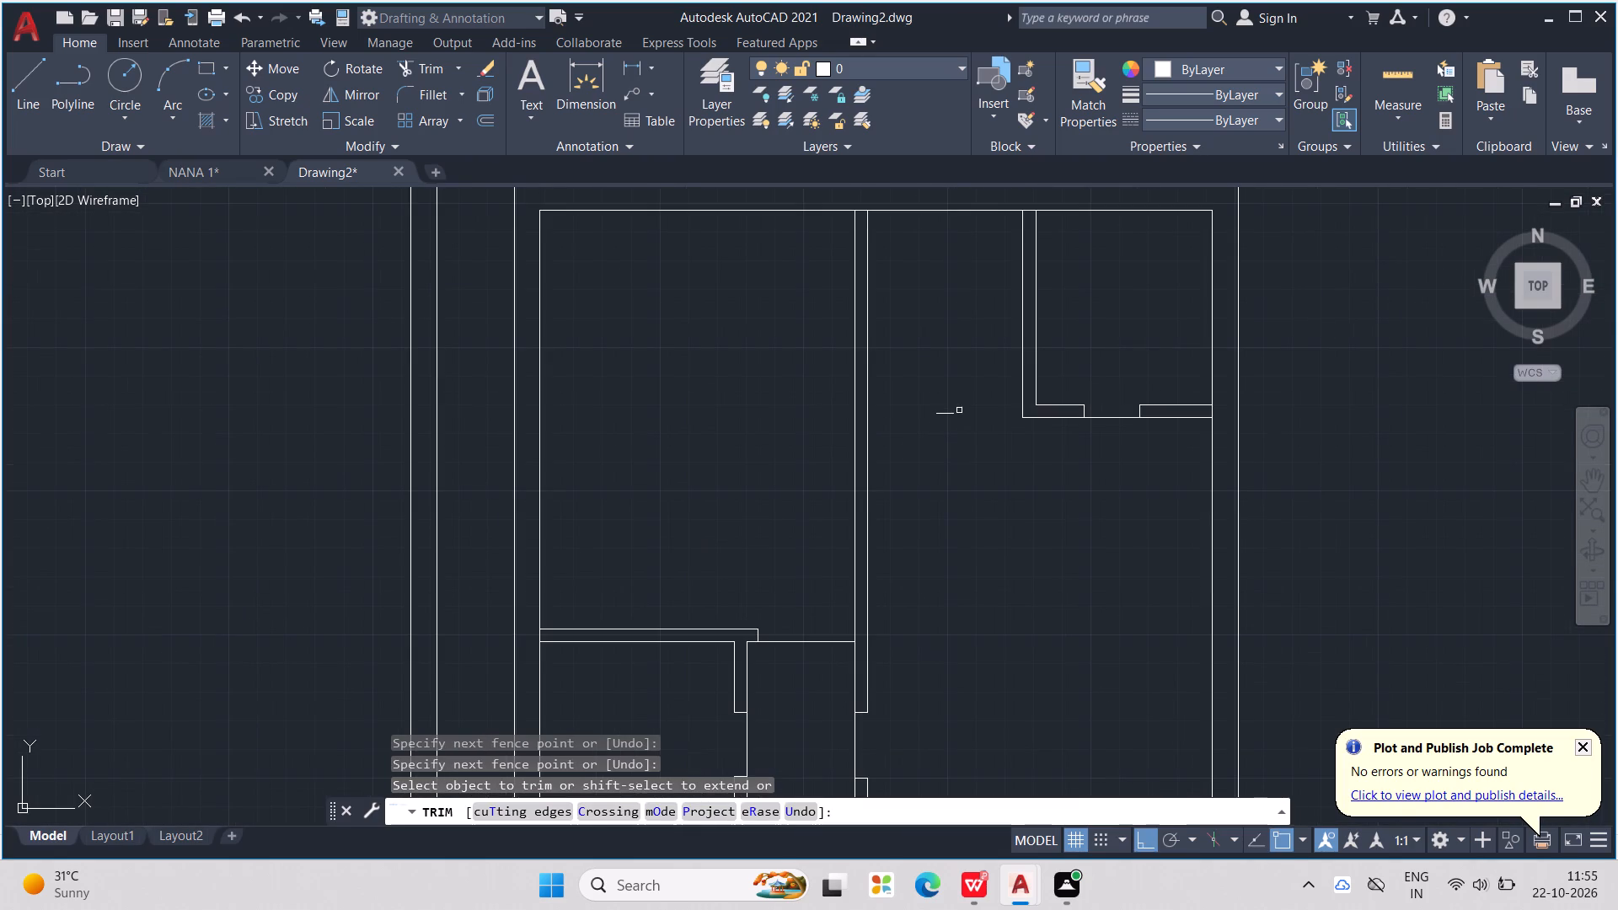
pyautogui.click(929, 426)
pyautogui.click(956, 400)
pyautogui.moveTo(946, 410); pyautogui.dragTo(948, 423)
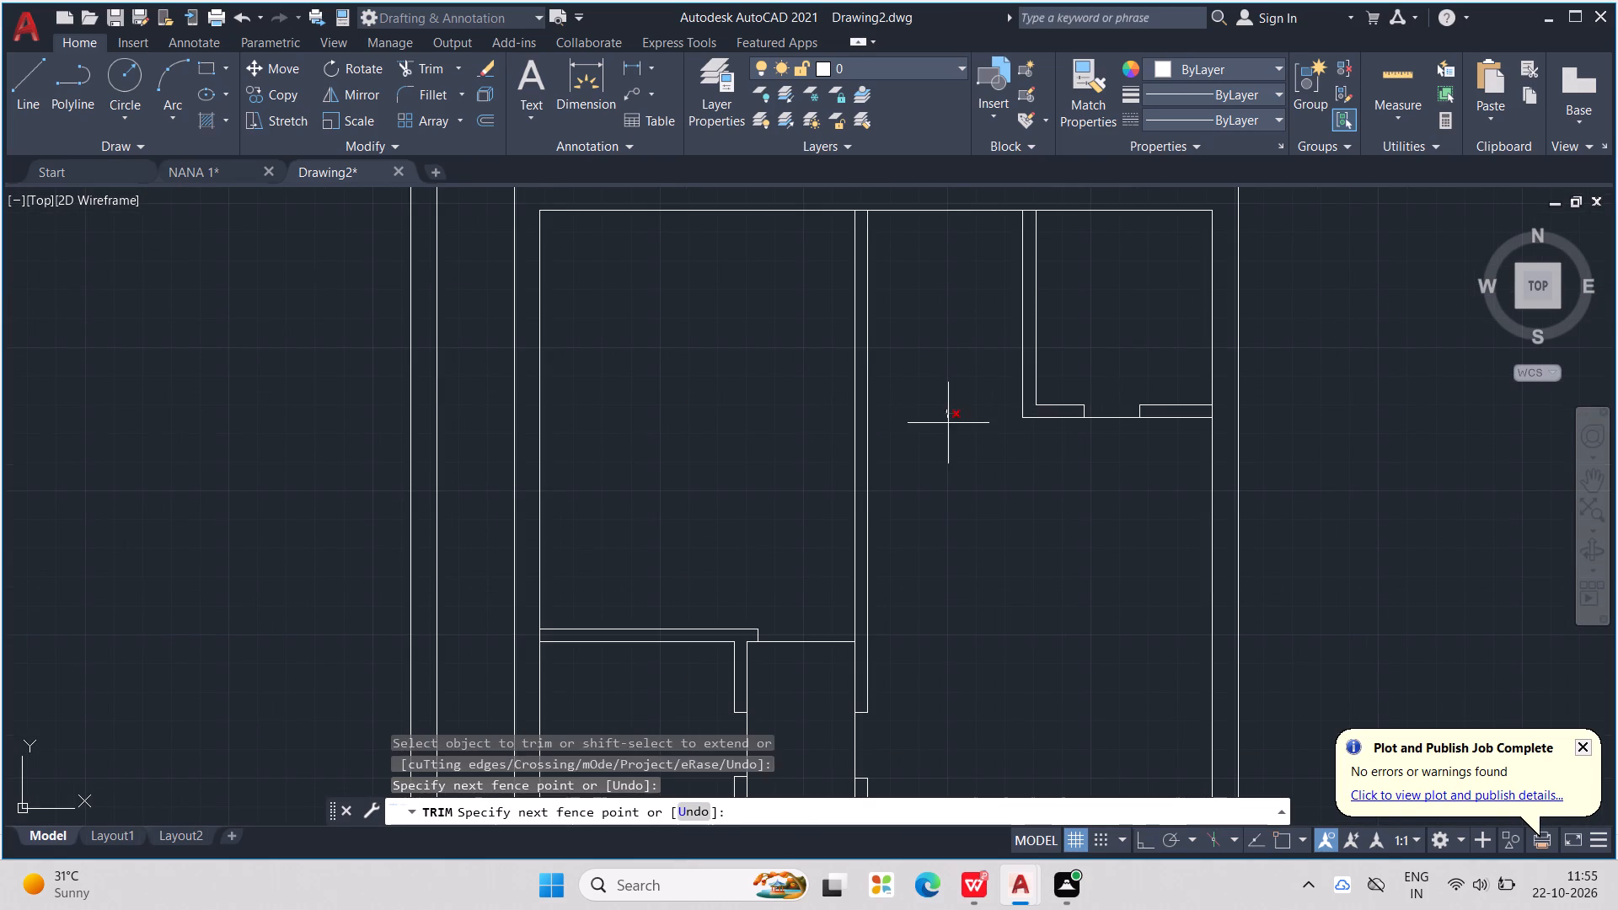
pyautogui.click(956, 423)
pyautogui.press('Escape')
pyautogui.press('Escape')
pyautogui.press('Escape')
pyautogui.press('Escape')
pyautogui.press('Escape')
pyautogui.press('Escape')
pyautogui.press('Escape')
pyautogui.press('Escape')
pyautogui.press('Escape')
pyautogui.press('Escape')
pyautogui.press('Escape')
pyautogui.press('Escape')
pyautogui.press('Escape')
pyautogui.press('Escape')
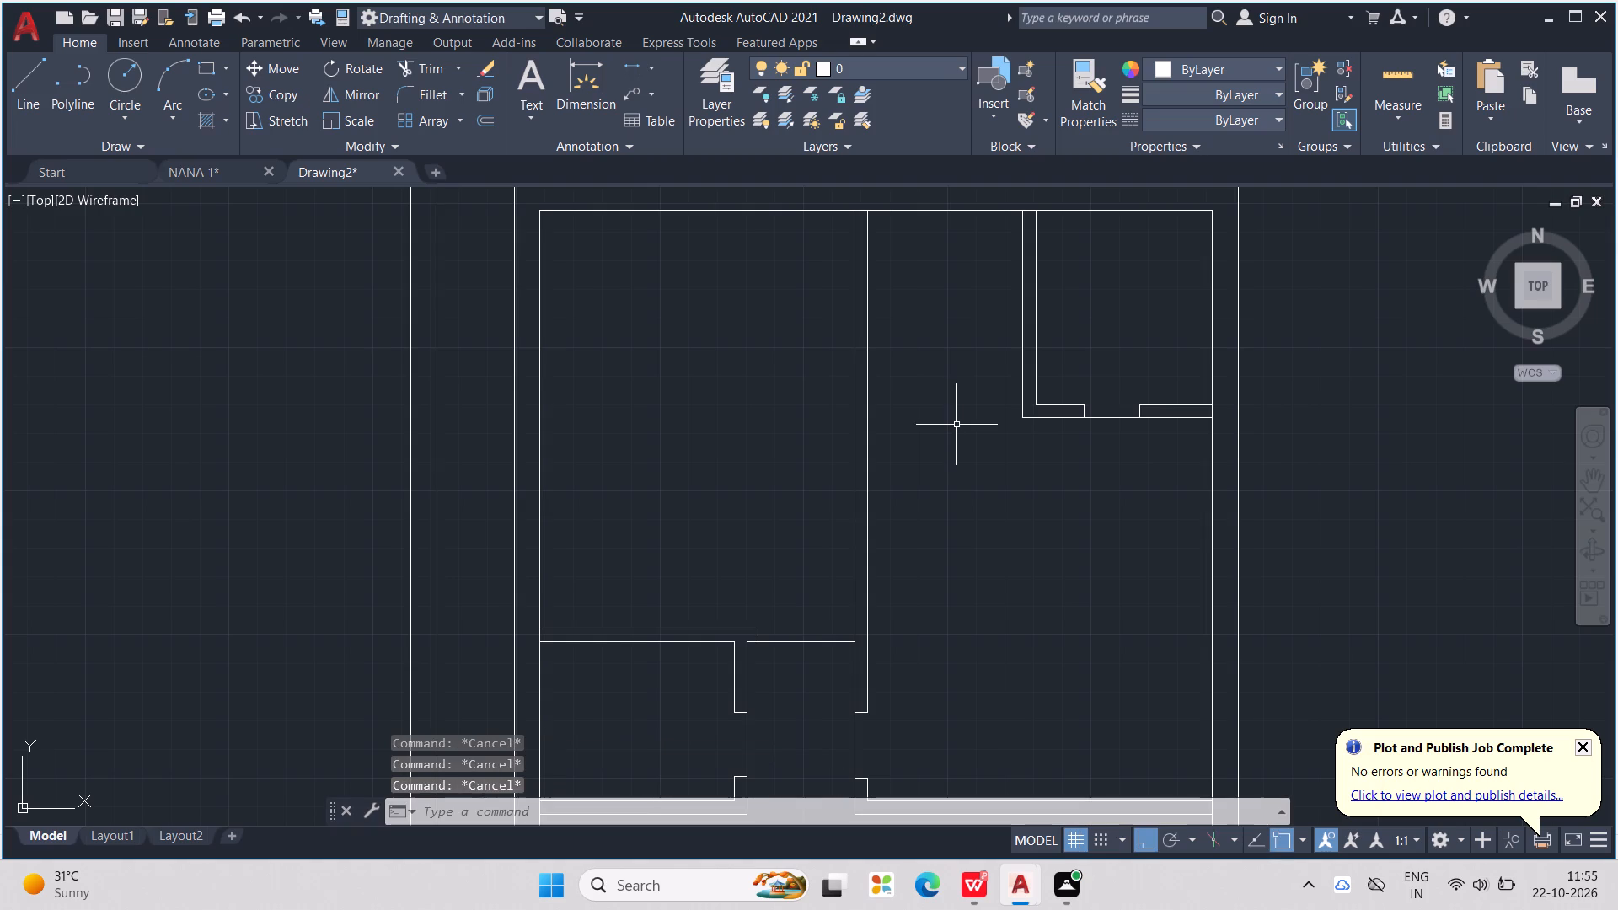
# Draw a horizontal line from the upper-right room's lower-left corner to the right face of the long vertical partition.
pyautogui.press('l')
pyautogui.press('Return')
pyautogui.scroll(2, 975, 437)
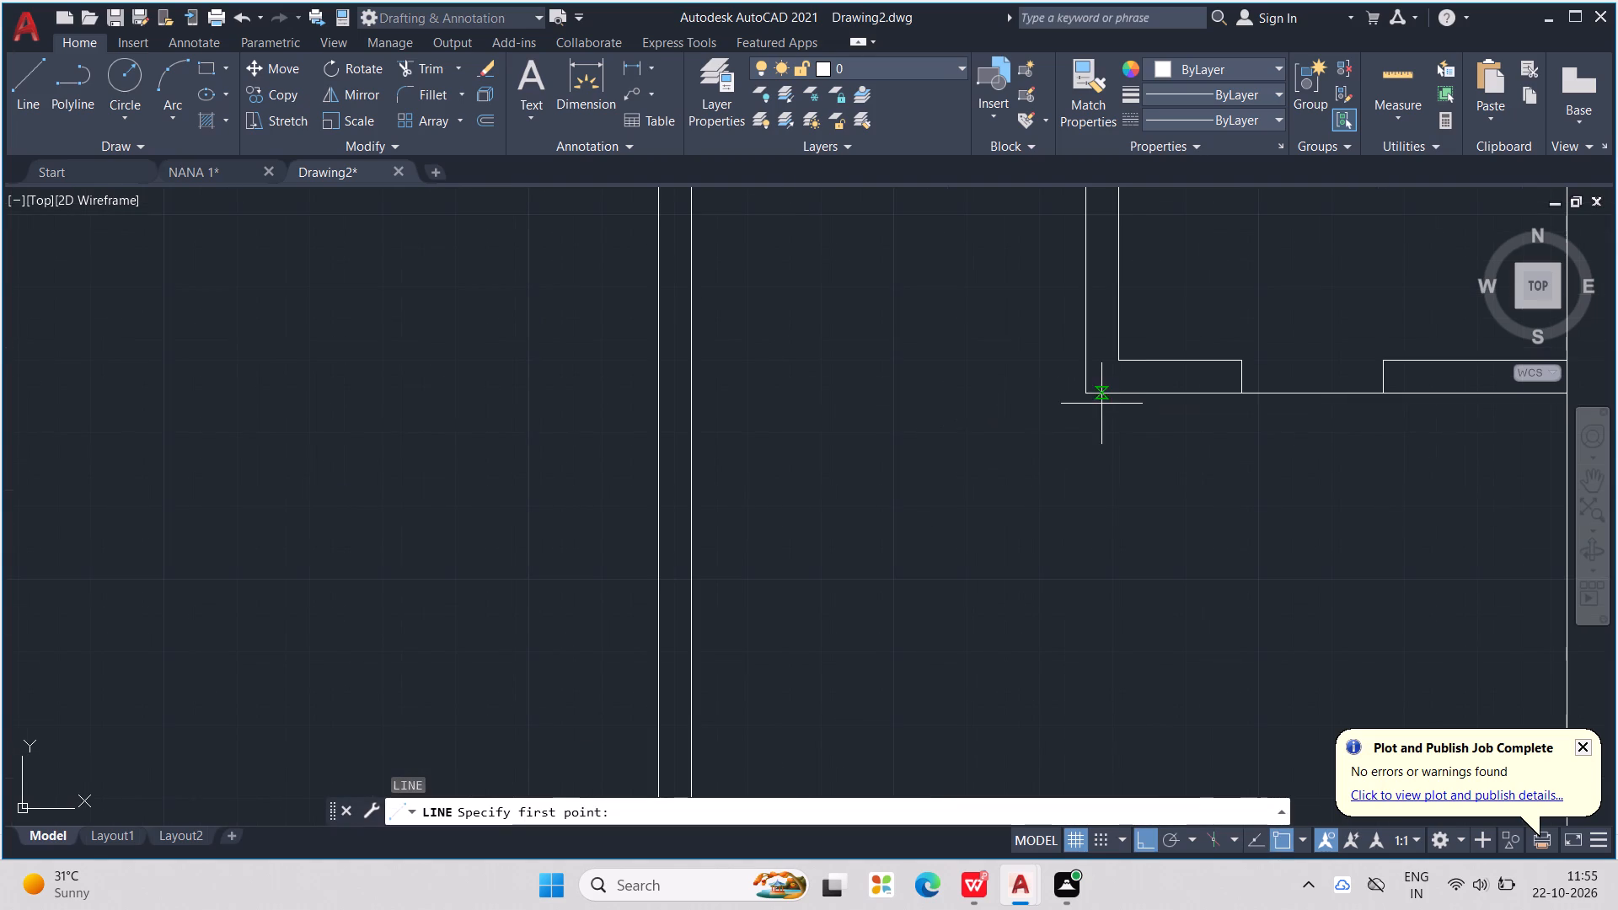
pyautogui.click(1090, 393)
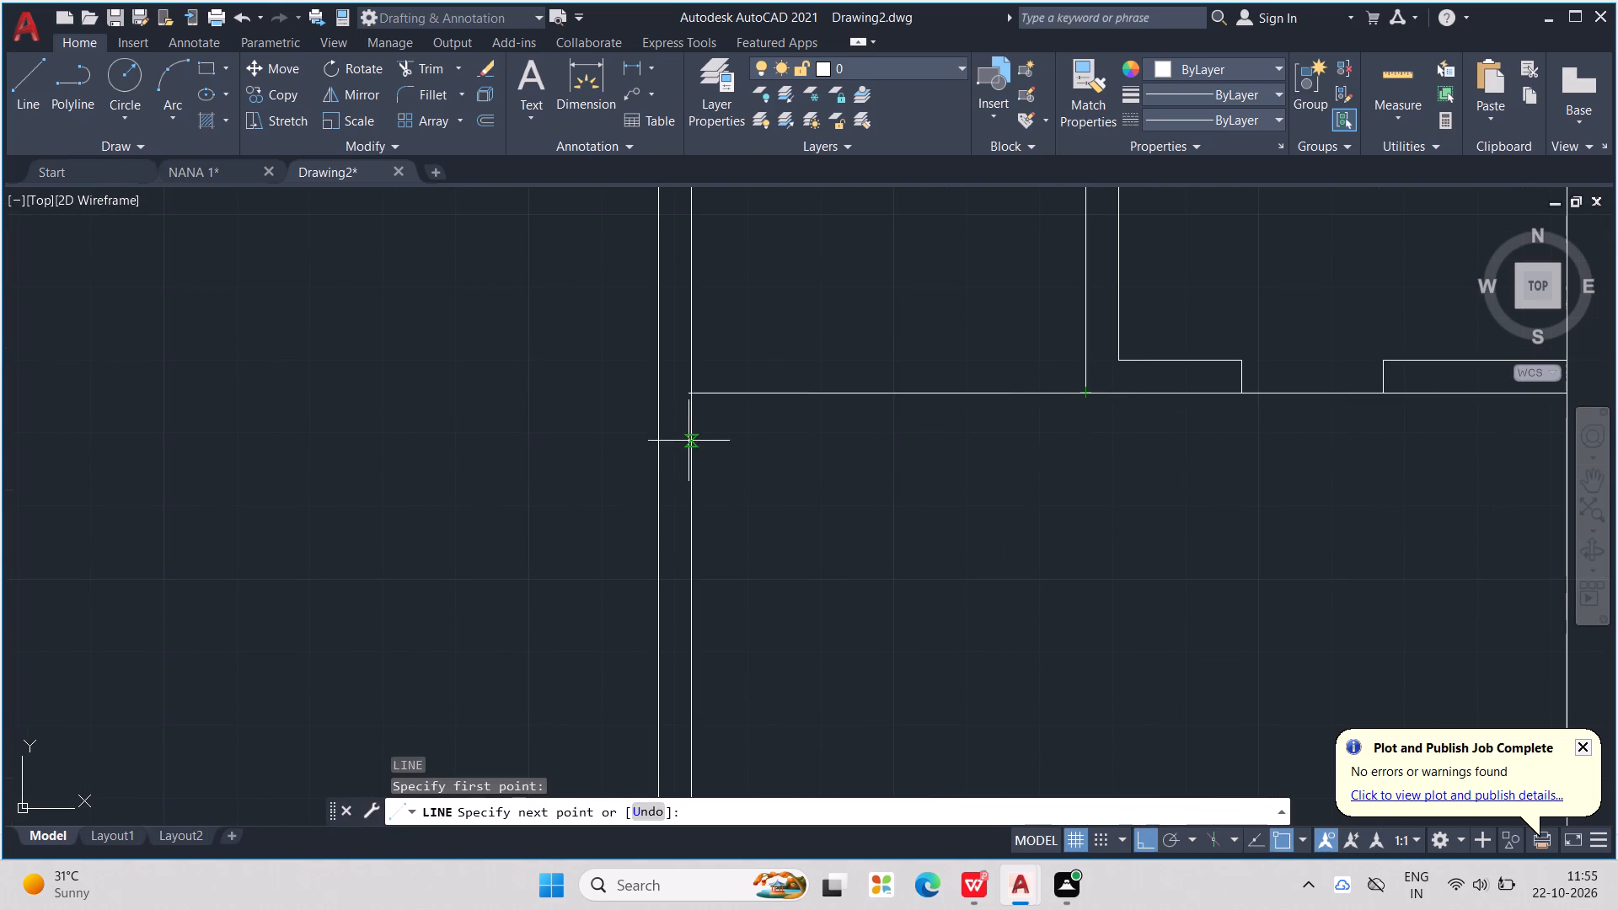
pyautogui.click(697, 387)
pyautogui.scroll(-5, 697, 387)
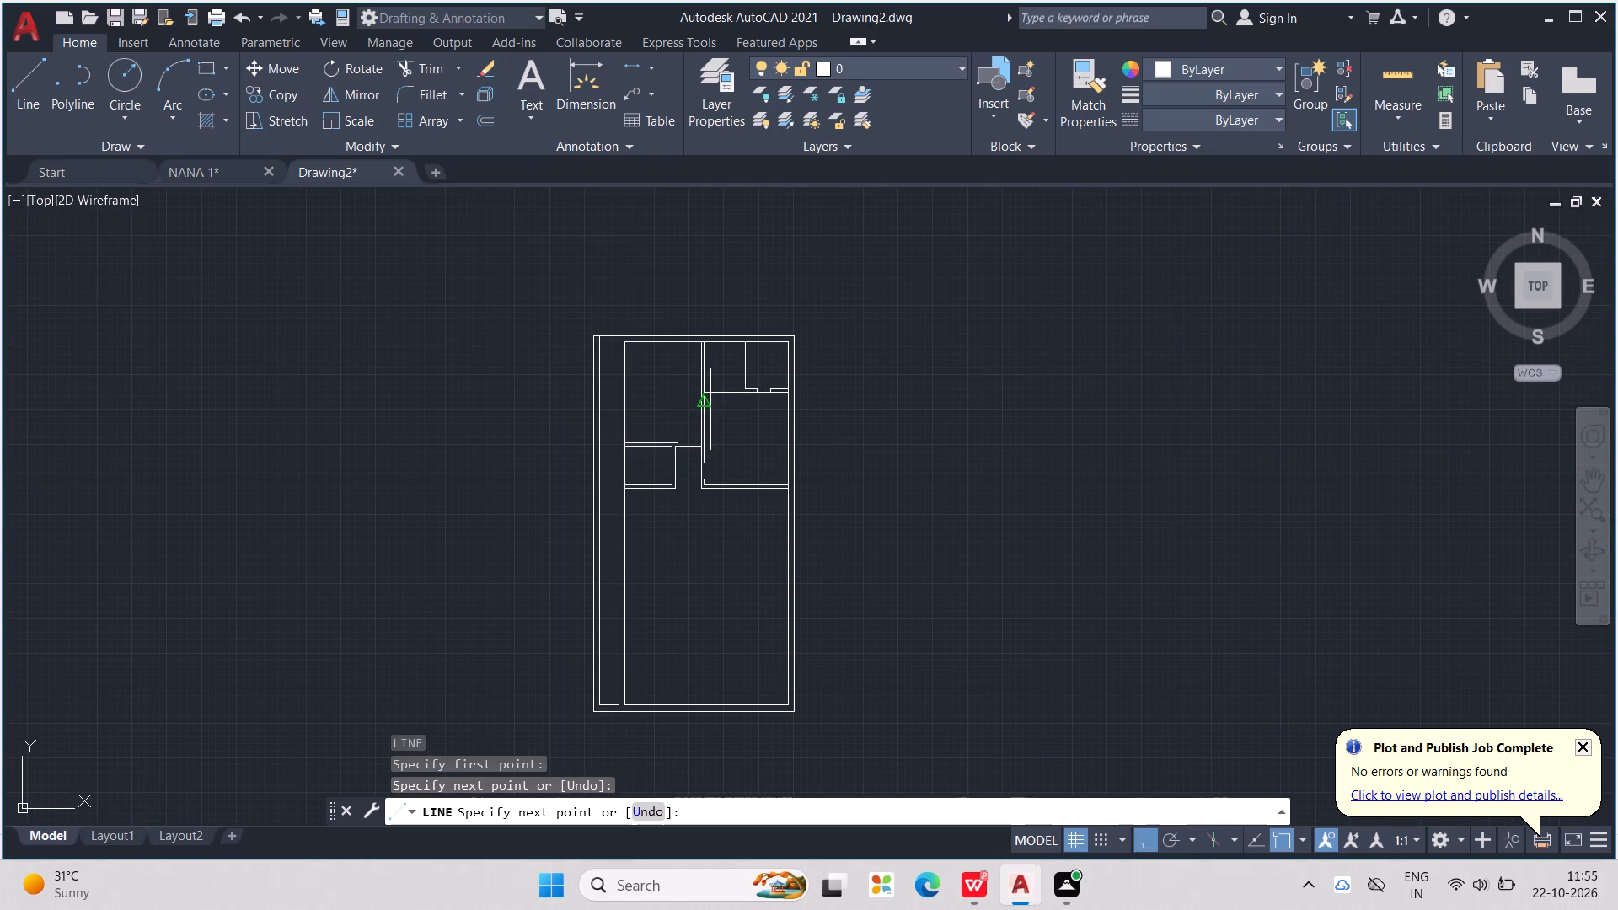
pyautogui.press('Escape')
pyautogui.press('Escape')
pyautogui.press('Escape')
pyautogui.press('Escape')
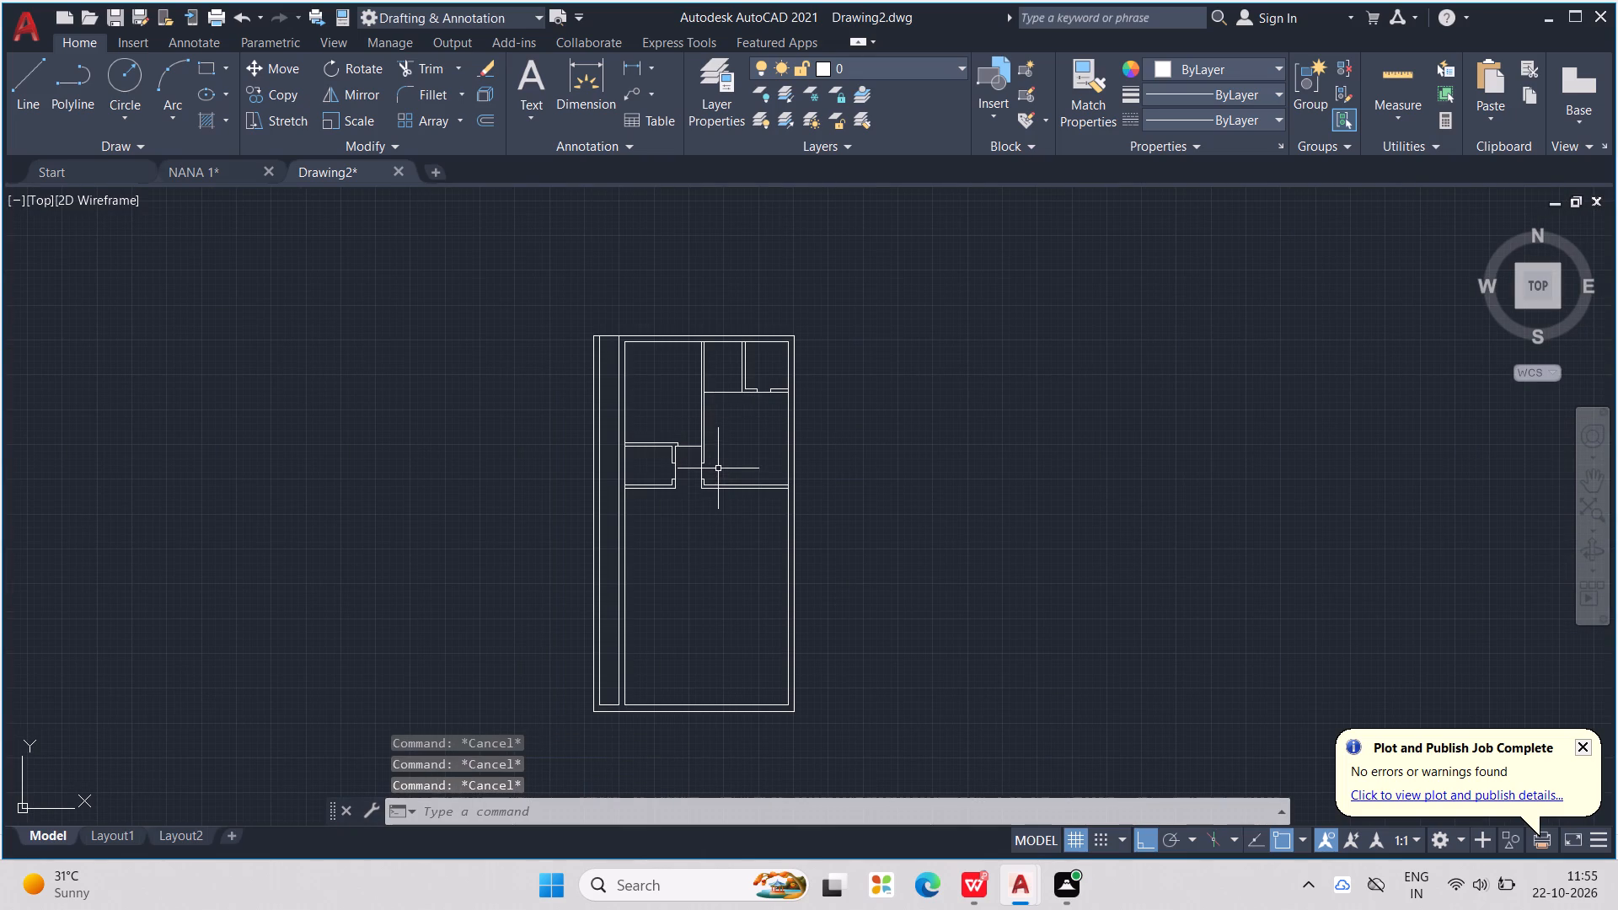
pyautogui.press('Escape')
pyautogui.press('Escape')
pyautogui.press('Escape')
pyautogui.press('Escape')
pyautogui.press('Escape')
pyautogui.press('Escape')
# Offset the lower face of the large right room's bottom wall 4' downward.
pyautogui.write('OFF')
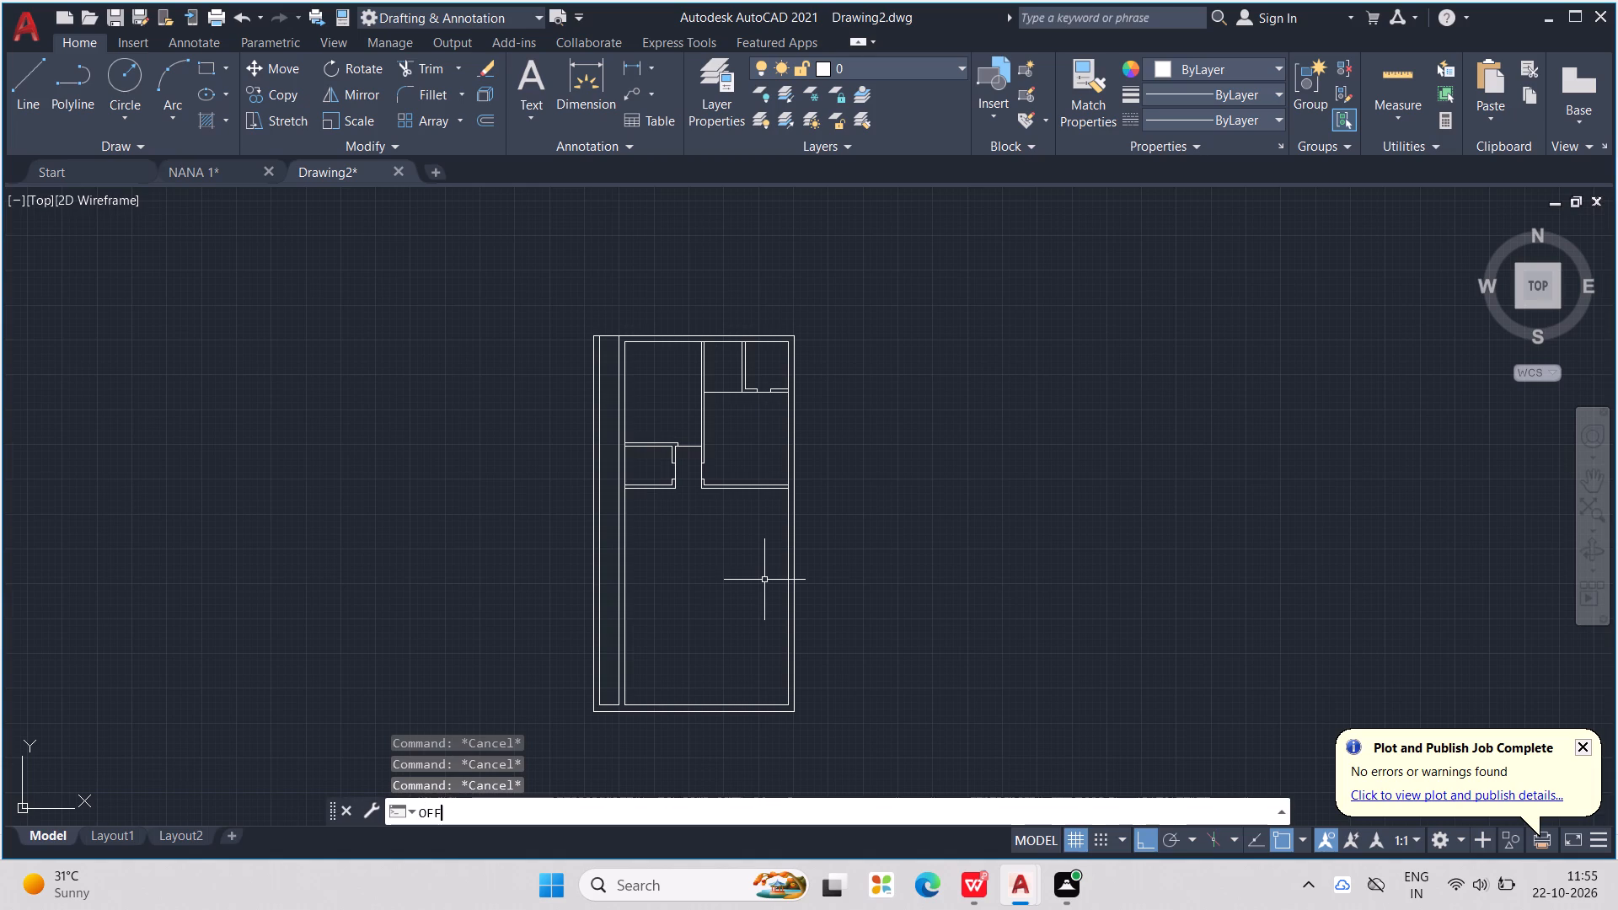
pyautogui.press('Return')
pyautogui.write("4'")
pyautogui.press('Return')
pyautogui.scroll(1, 830, 681)
pyautogui.click(740, 375)
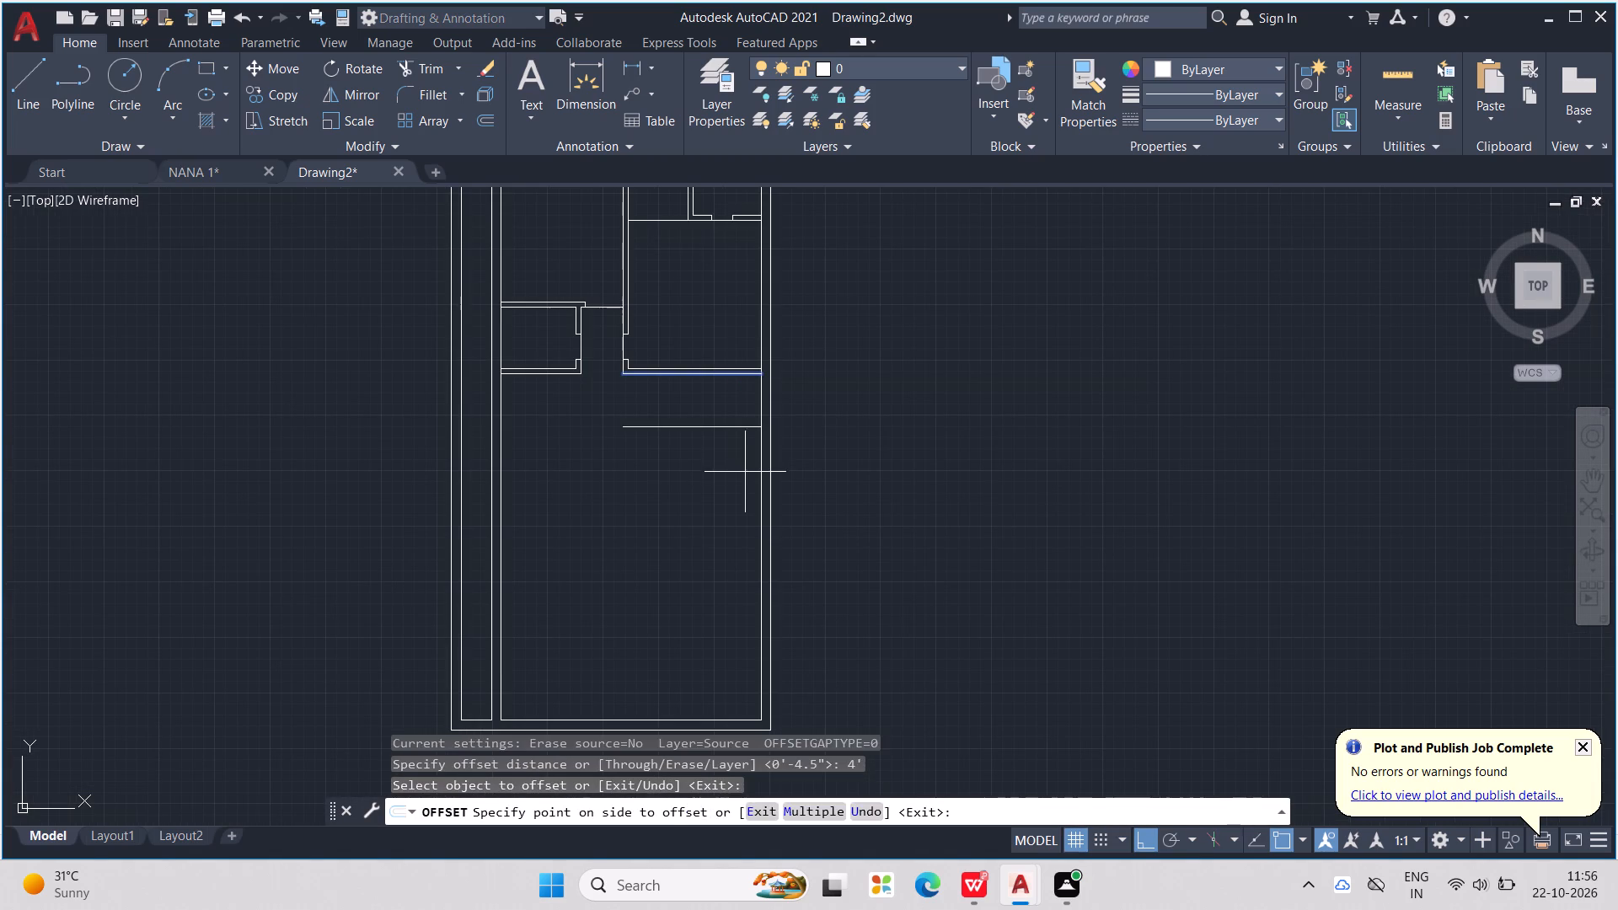
pyautogui.click(742, 481)
pyautogui.press('Escape')
pyautogui.press('Escape')
pyautogui.press('Escape')
pyautogui.press('Escape')
pyautogui.press('Escape')
pyautogui.press('Escape')
pyautogui.press('Escape')
pyautogui.press('Escape')
pyautogui.press('Escape')
pyautogui.press('Escape')
pyautogui.press('Escape')
pyautogui.press('Escape')
pyautogui.press('Escape')
pyautogui.press('Escape')
pyautogui.press('Escape')
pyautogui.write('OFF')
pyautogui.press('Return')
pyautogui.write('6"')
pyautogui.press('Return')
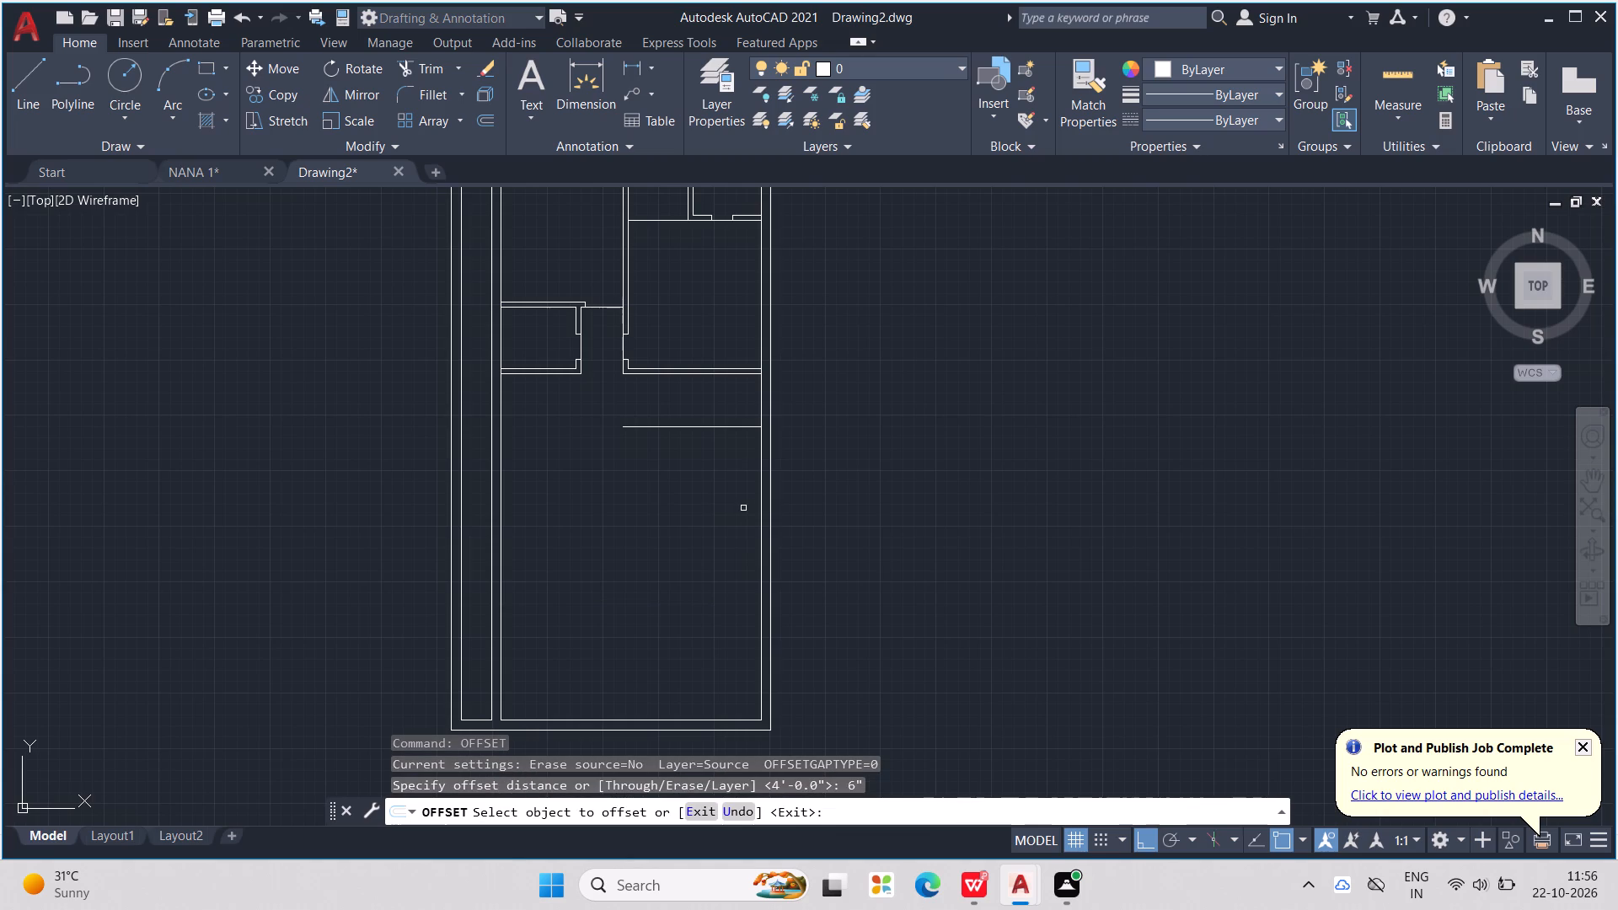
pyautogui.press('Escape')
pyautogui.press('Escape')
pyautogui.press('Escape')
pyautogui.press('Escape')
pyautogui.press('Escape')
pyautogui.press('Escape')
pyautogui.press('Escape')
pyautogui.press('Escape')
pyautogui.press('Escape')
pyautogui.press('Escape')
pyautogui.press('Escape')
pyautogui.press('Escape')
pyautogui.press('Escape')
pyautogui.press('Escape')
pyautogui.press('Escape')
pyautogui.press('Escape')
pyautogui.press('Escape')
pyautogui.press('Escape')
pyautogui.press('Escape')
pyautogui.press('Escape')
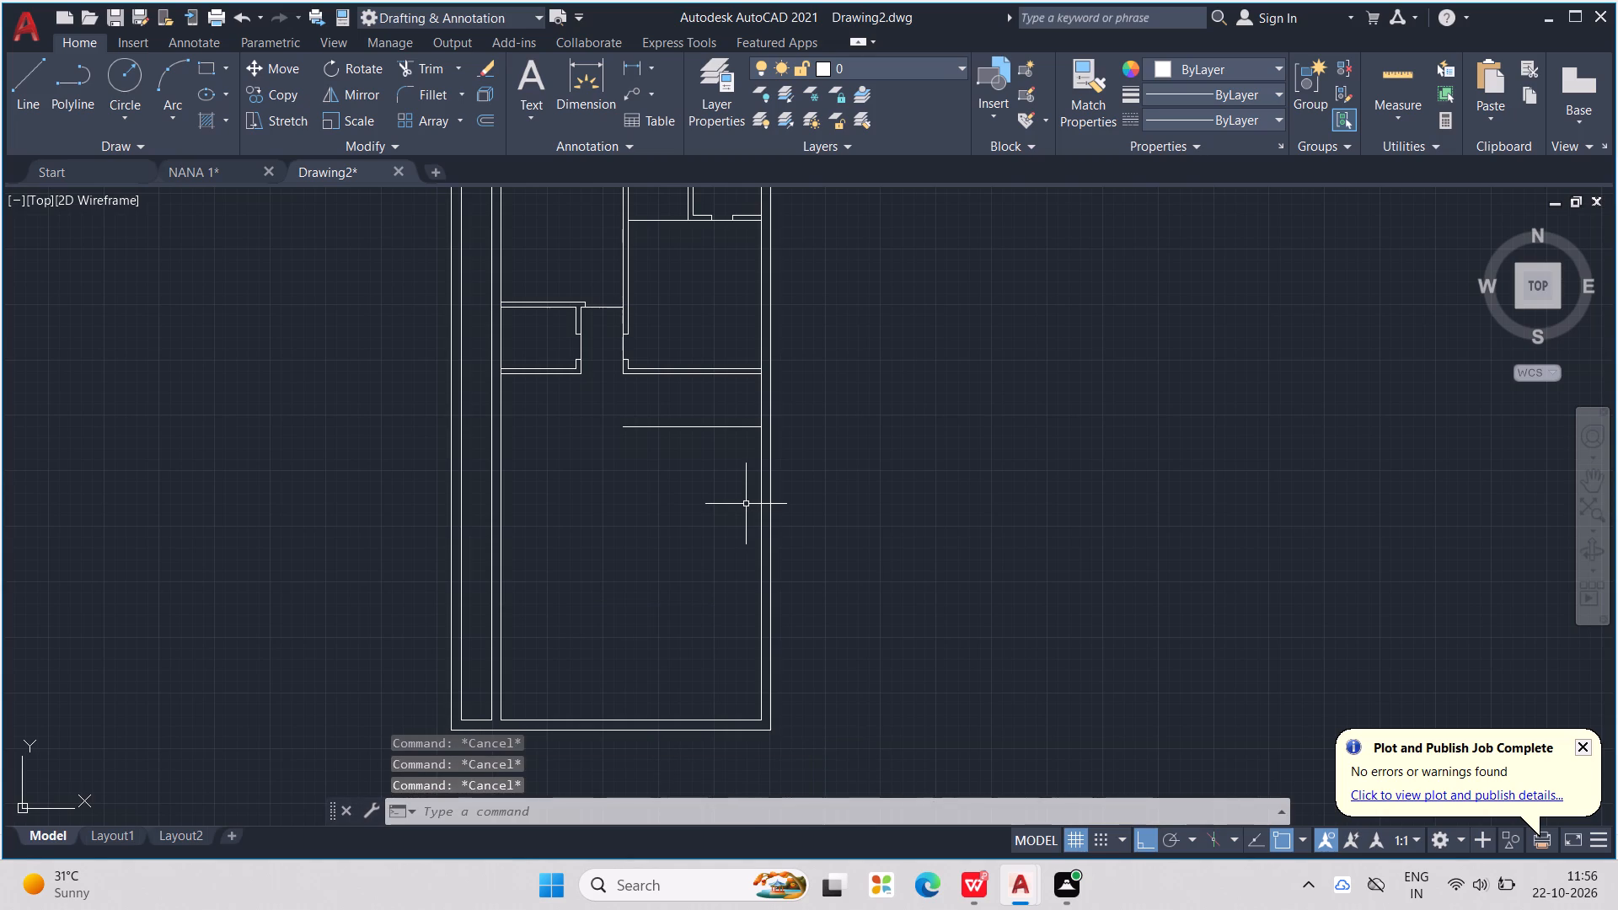
# Offset the inner face of the right outer wall 6' to the left.
pyautogui.write('OFF')
pyautogui.press('Return')
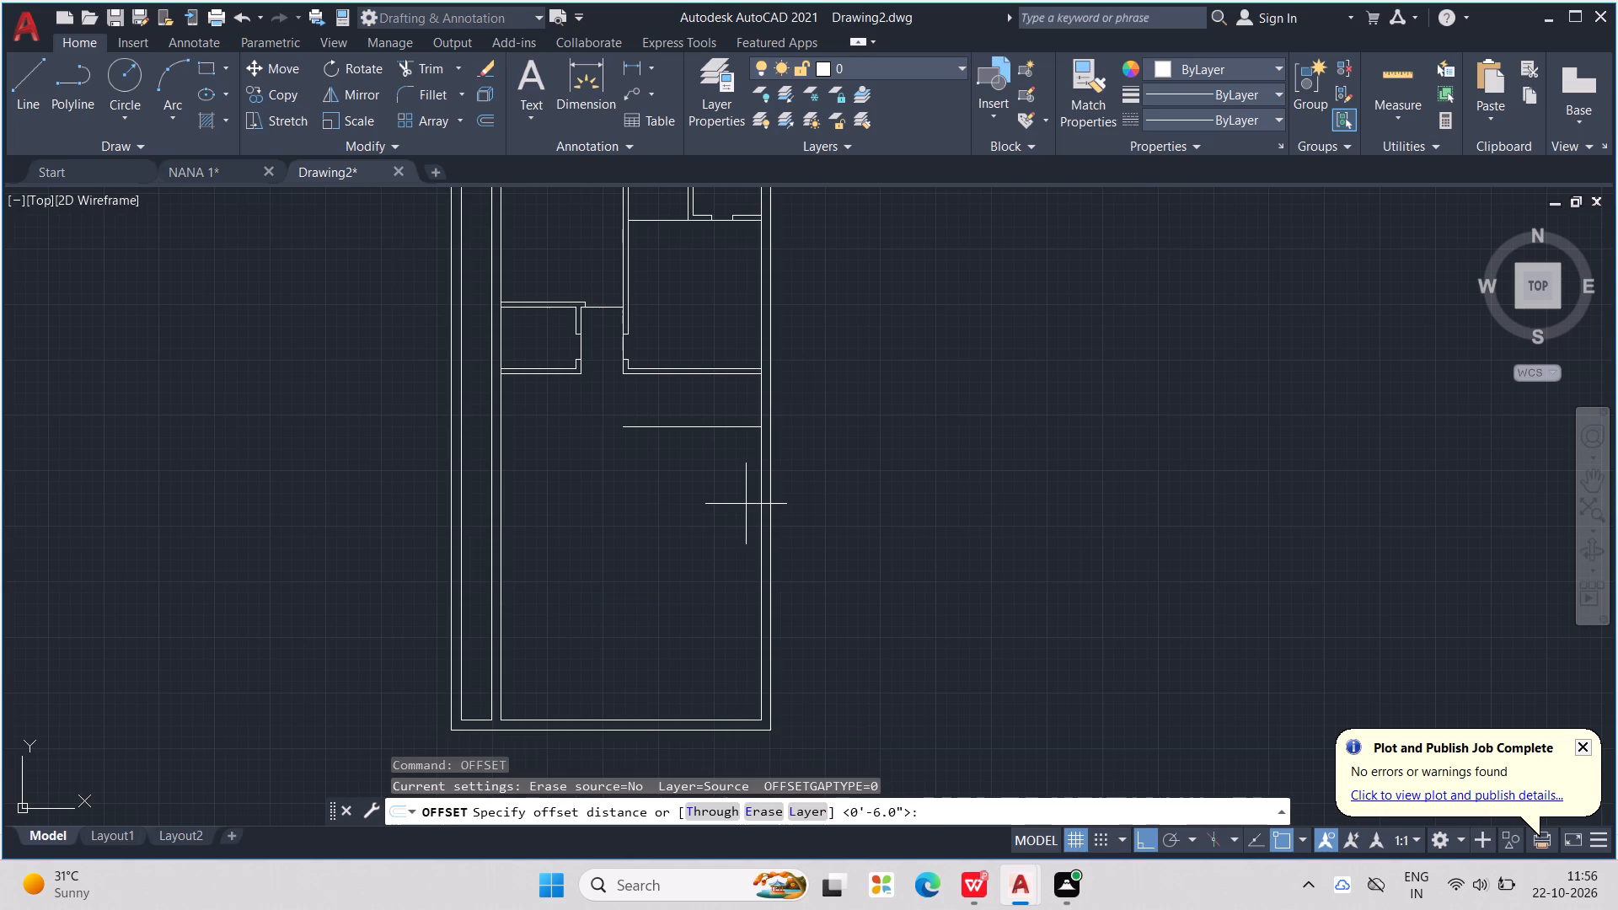
pyautogui.press("'")
pyautogui.press('BackSpace')
pyautogui.write("6'")
pyautogui.press('Return')
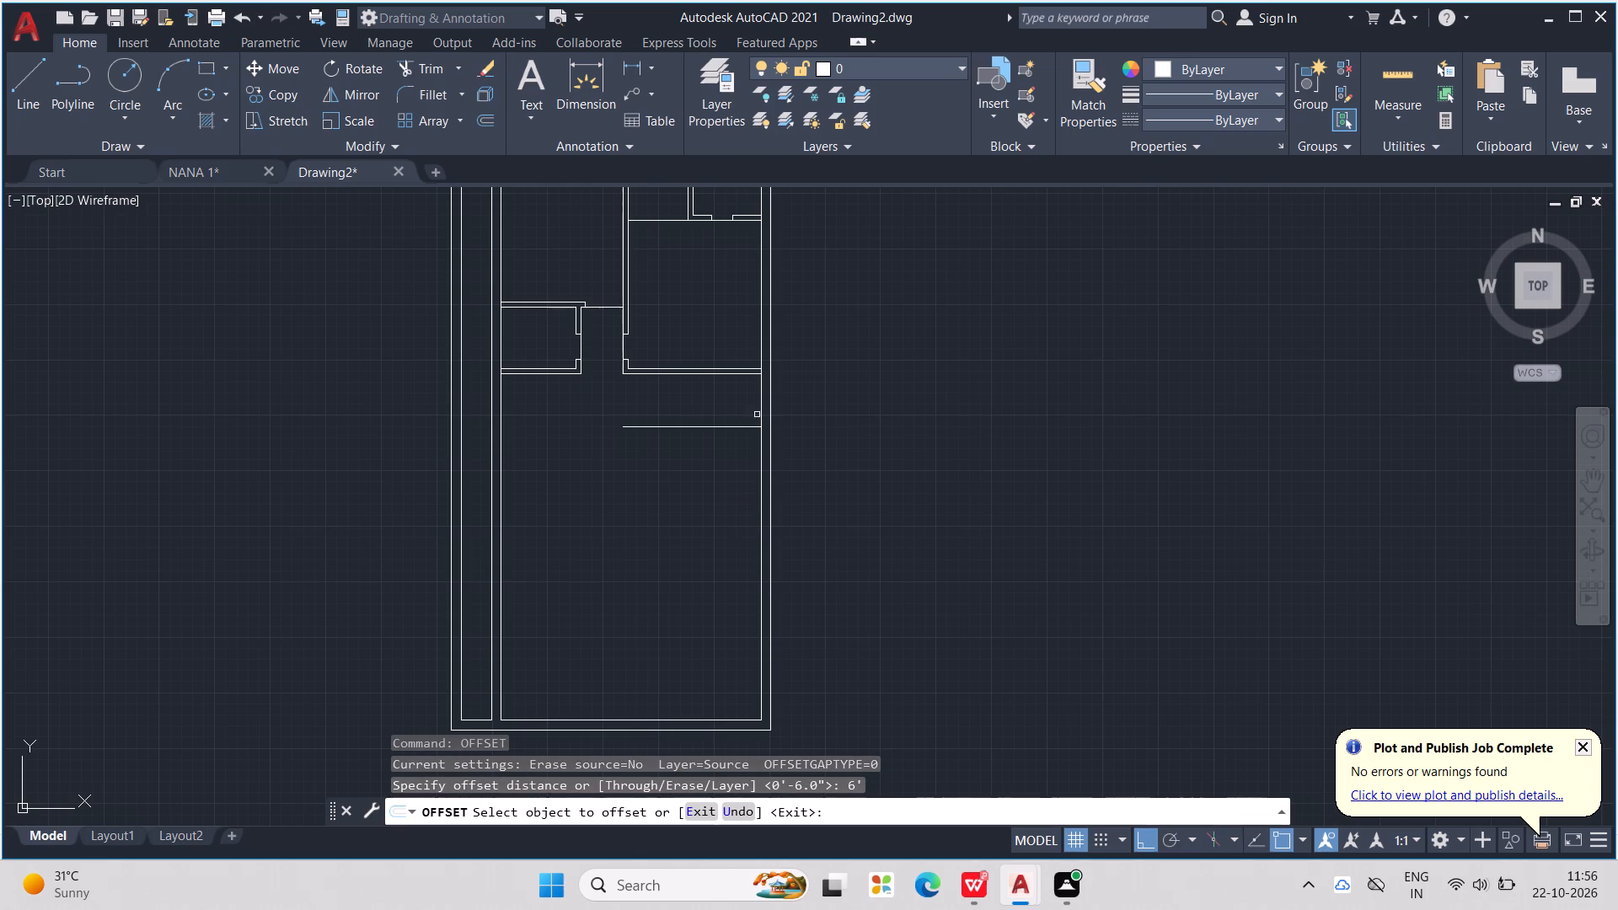
pyautogui.click(759, 410)
pyautogui.click(710, 423)
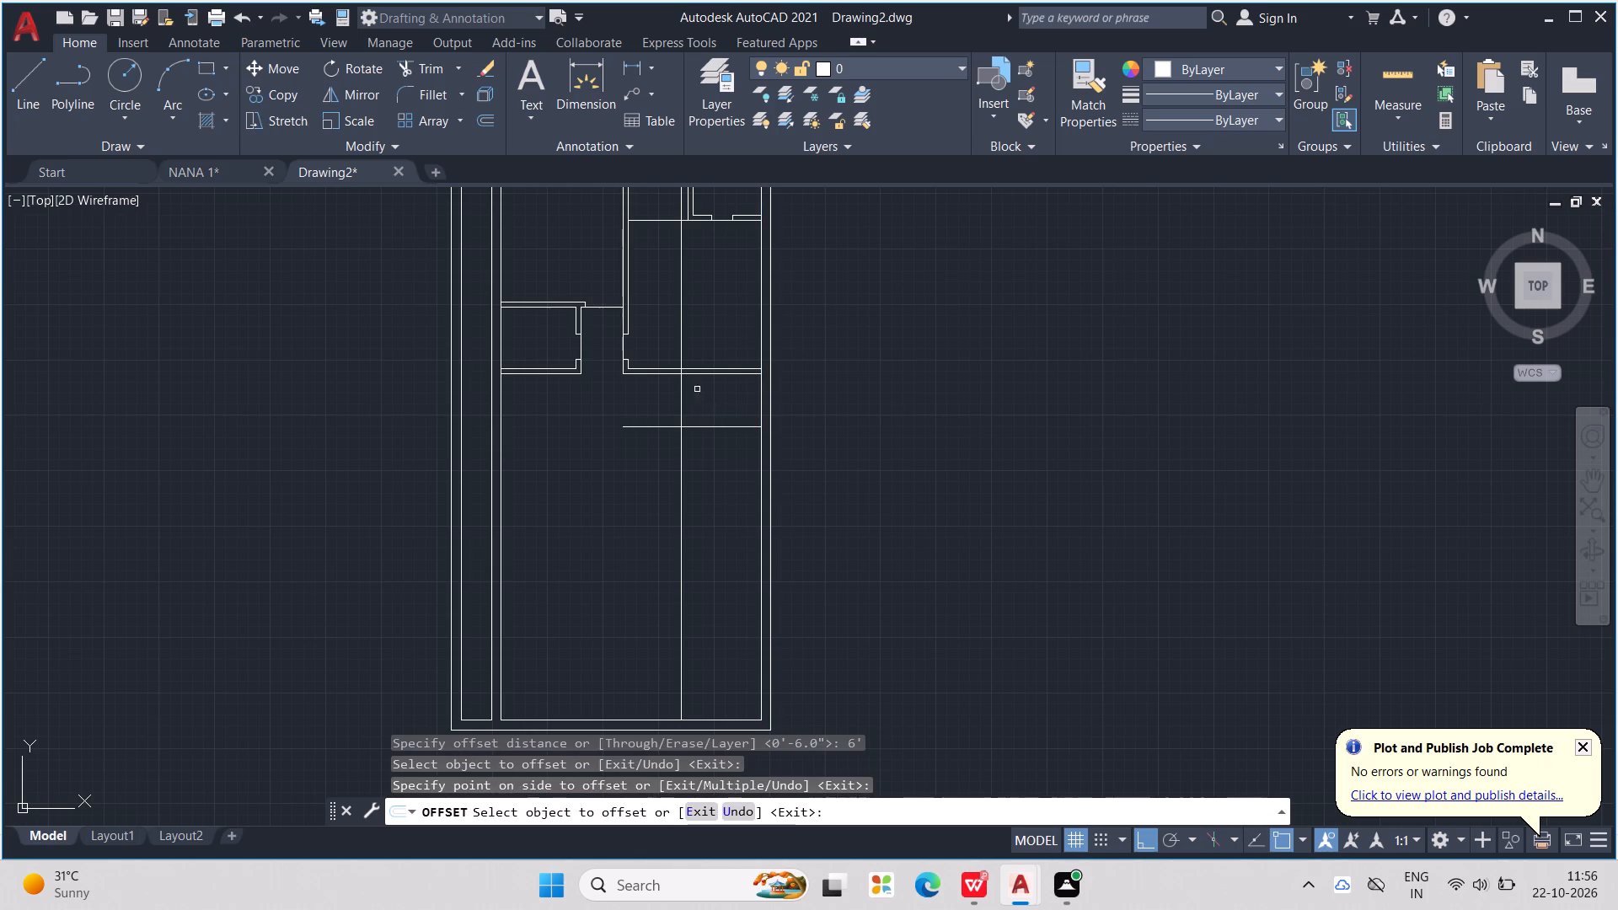
pyautogui.press('Escape')
pyautogui.press('Escape')
# Trim the offset lines back to a small rectangular room outline below the large right room, against the right outer wall.
pyautogui.scroll(7, 682, 375)
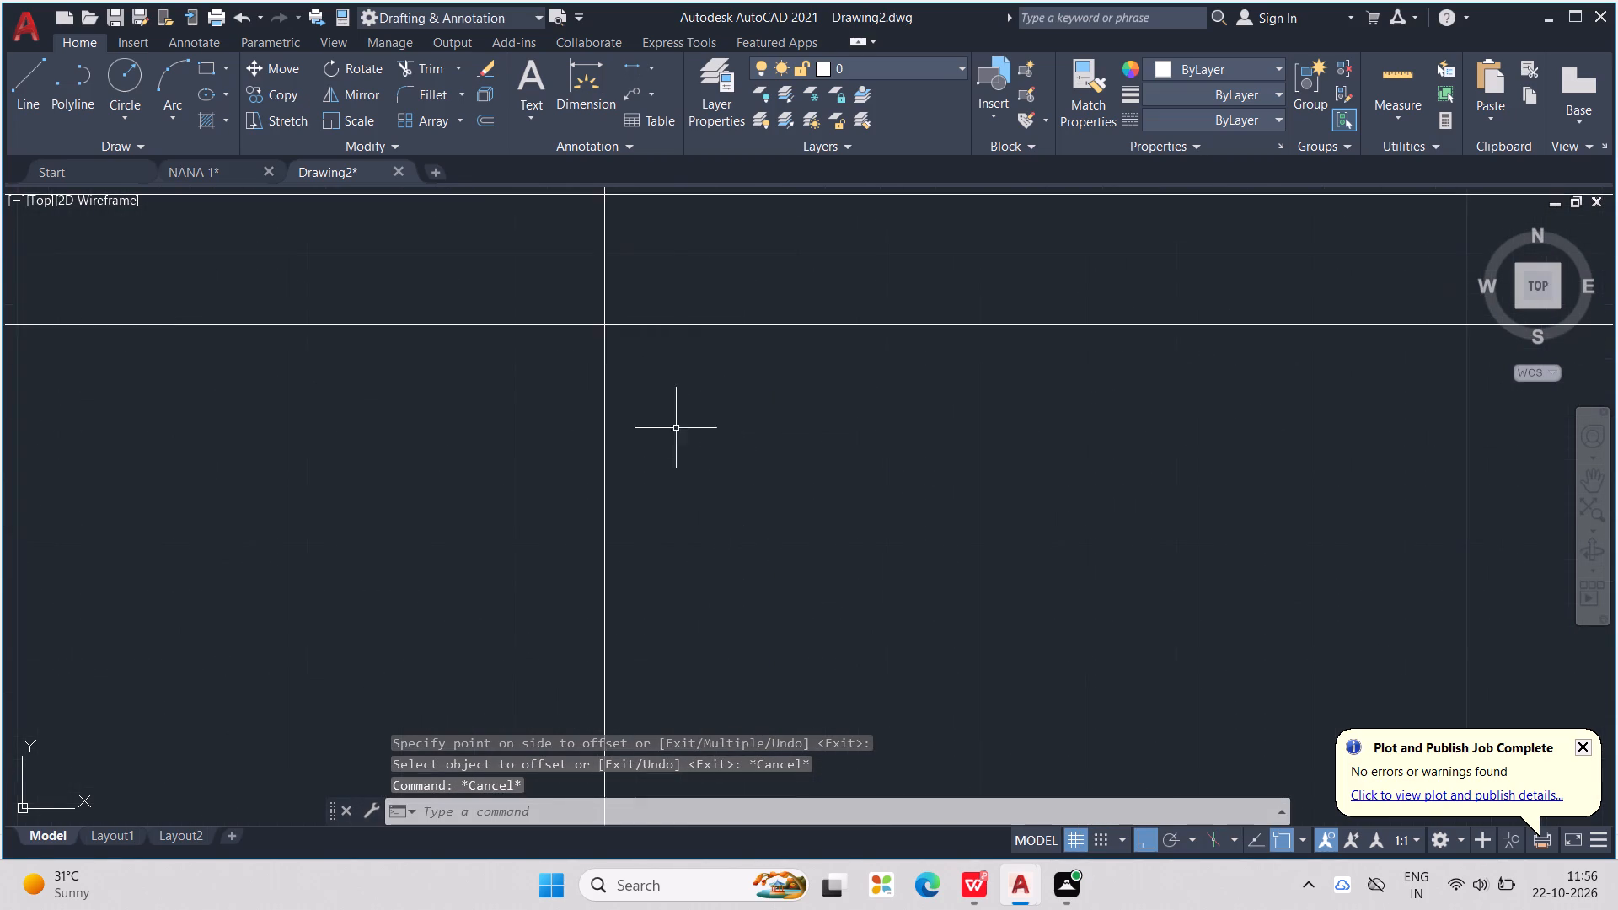
pyautogui.moveTo(686, 437); pyautogui.dragTo(712, 415, button='middle')
pyautogui.write('TR')
pyautogui.press('Return')
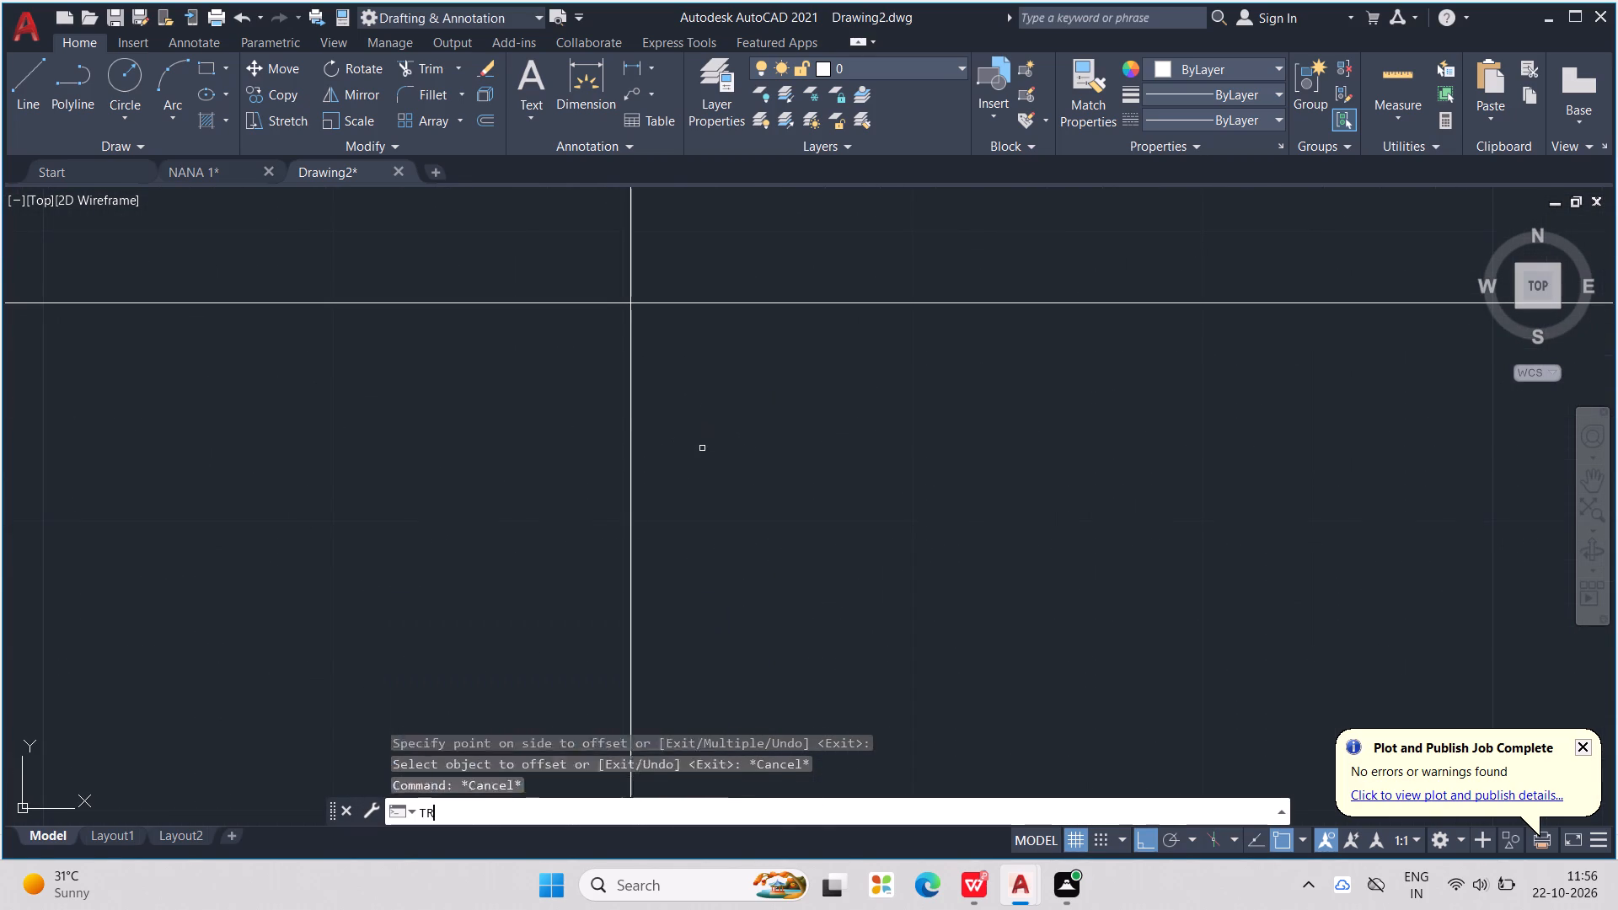
pyautogui.moveTo(624, 242); pyautogui.dragTo(699, 251)
pyautogui.scroll(-5, 709, 245)
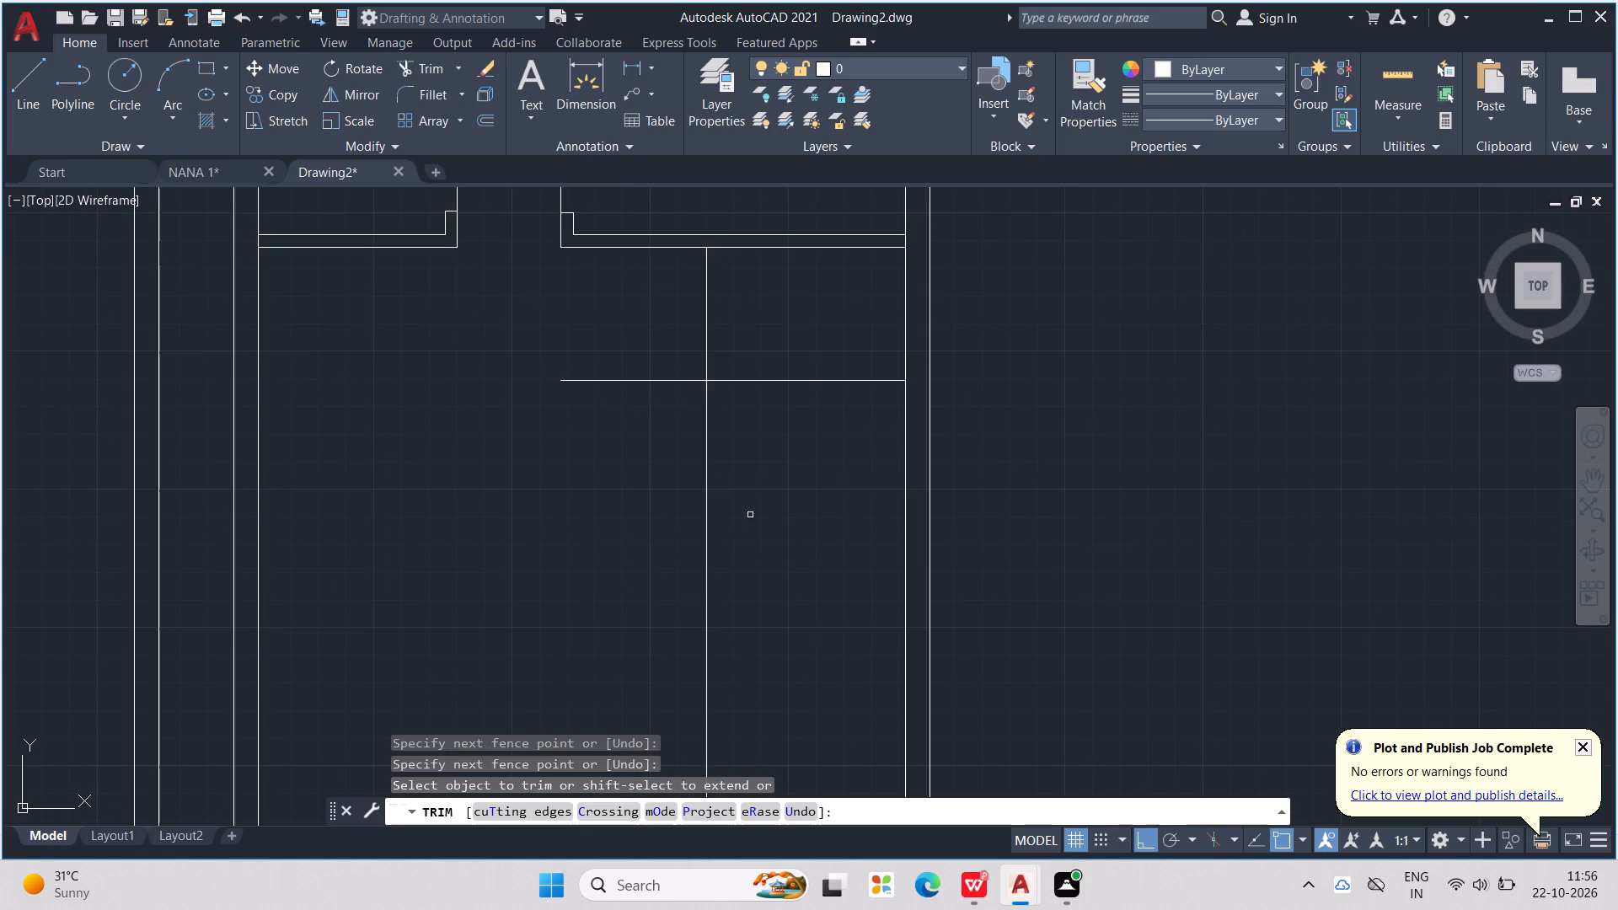
pyautogui.moveTo(748, 517); pyautogui.dragTo(677, 552)
pyautogui.scroll(-2, 715, 484)
pyautogui.middleClick(726, 527)
pyautogui.moveTo(681, 438); pyautogui.dragTo(686, 467)
pyautogui.press('Escape')
pyautogui.press('Escape')
pyautogui.press('Escape')
pyautogui.press('Escape')
pyautogui.press('Escape')
pyautogui.press('Escape')
pyautogui.press('Escape')
pyautogui.press('Escape')
pyautogui.press('Escape')
pyautogui.press('Escape')
pyautogui.press('Escape')
pyautogui.press('Escape')
pyautogui.press('Escape')
pyautogui.press('Escape')
pyautogui.press('Escape')
pyautogui.press('Escape')
pyautogui.press('Escape')
pyautogui.press('Escape')
pyautogui.press('Escape')
pyautogui.press('Escape')
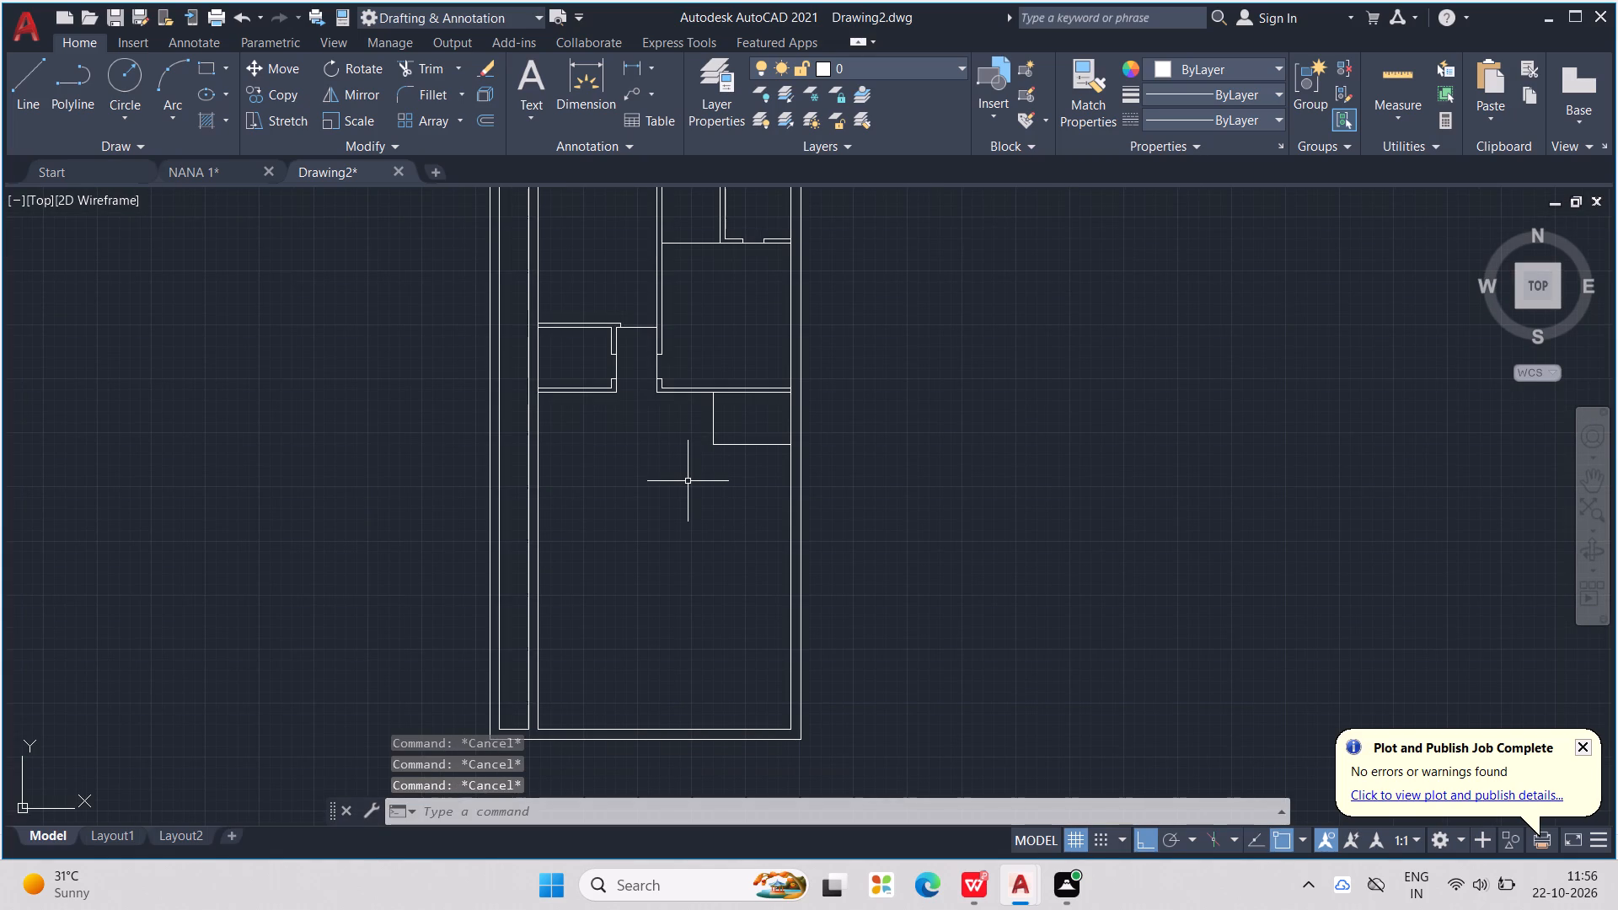
# Offset the small room's left and bottom lines 4.5" inward to form its partition walls.
pyautogui.write('OFF')
pyautogui.press('Return')
pyautogui.write('4.5"')
pyautogui.press('Return')
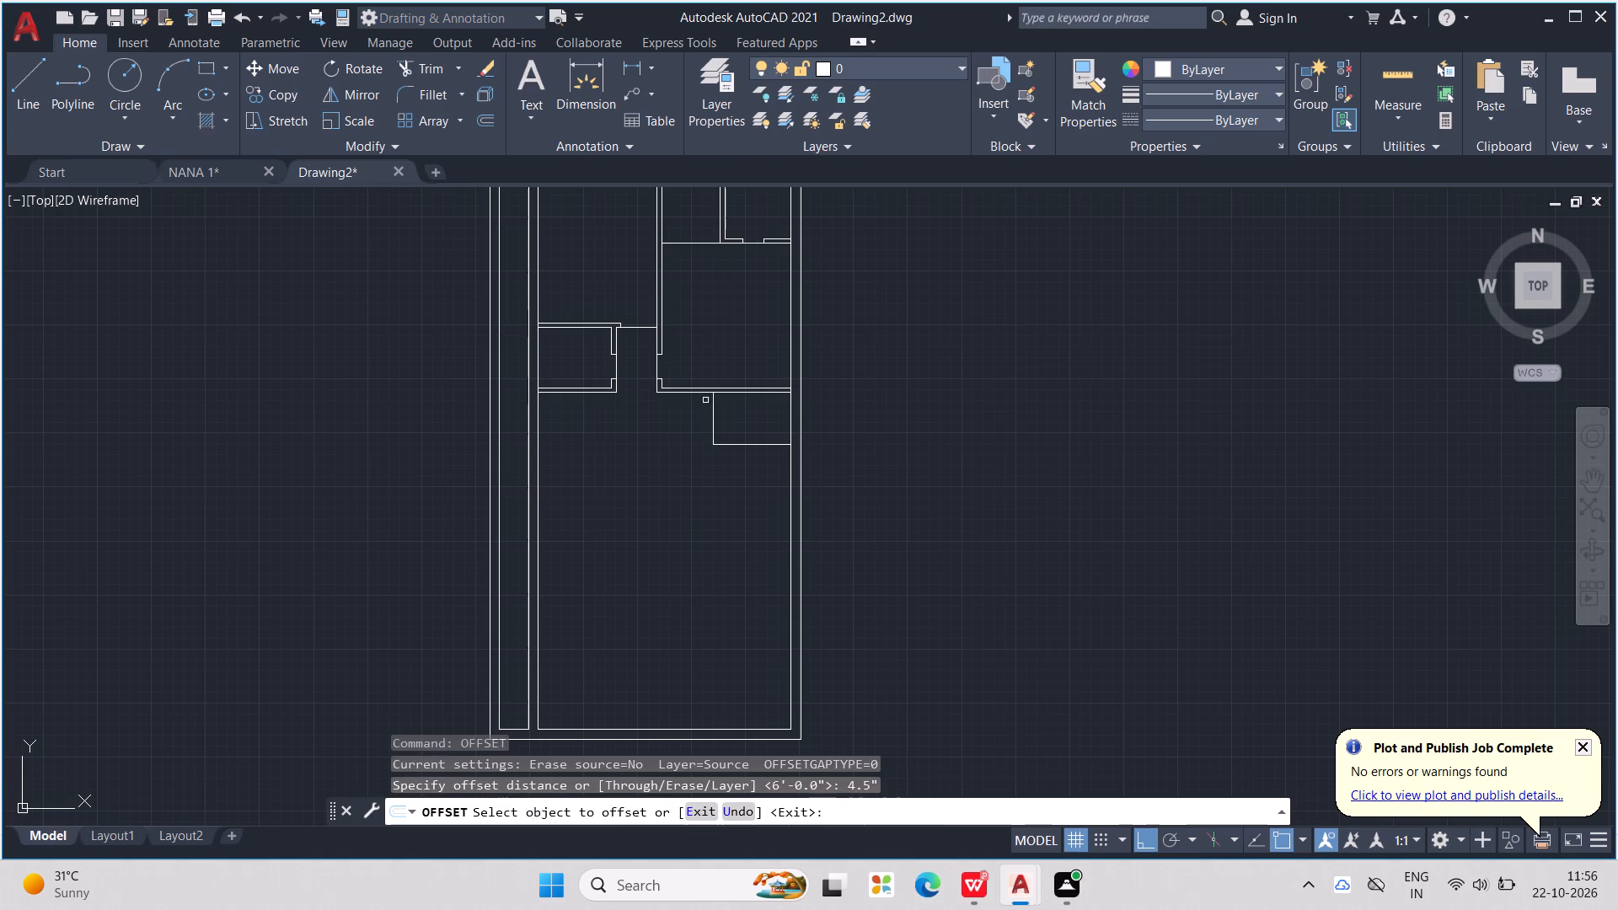
pyautogui.click(711, 409)
pyautogui.click(727, 413)
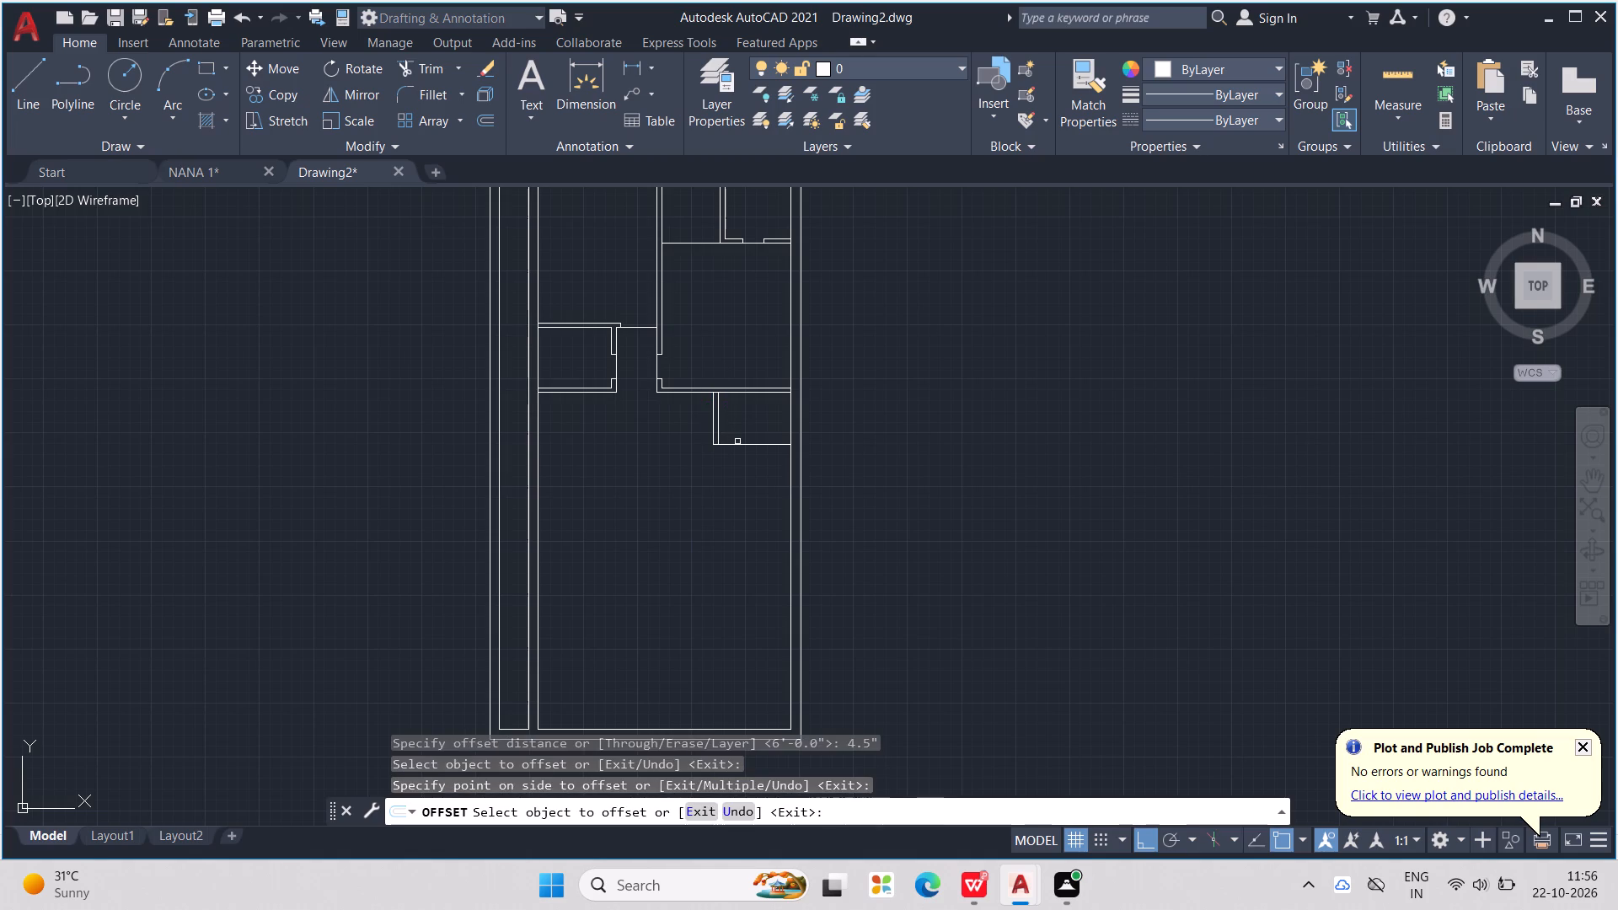
pyautogui.click(737, 442)
pyautogui.click(738, 431)
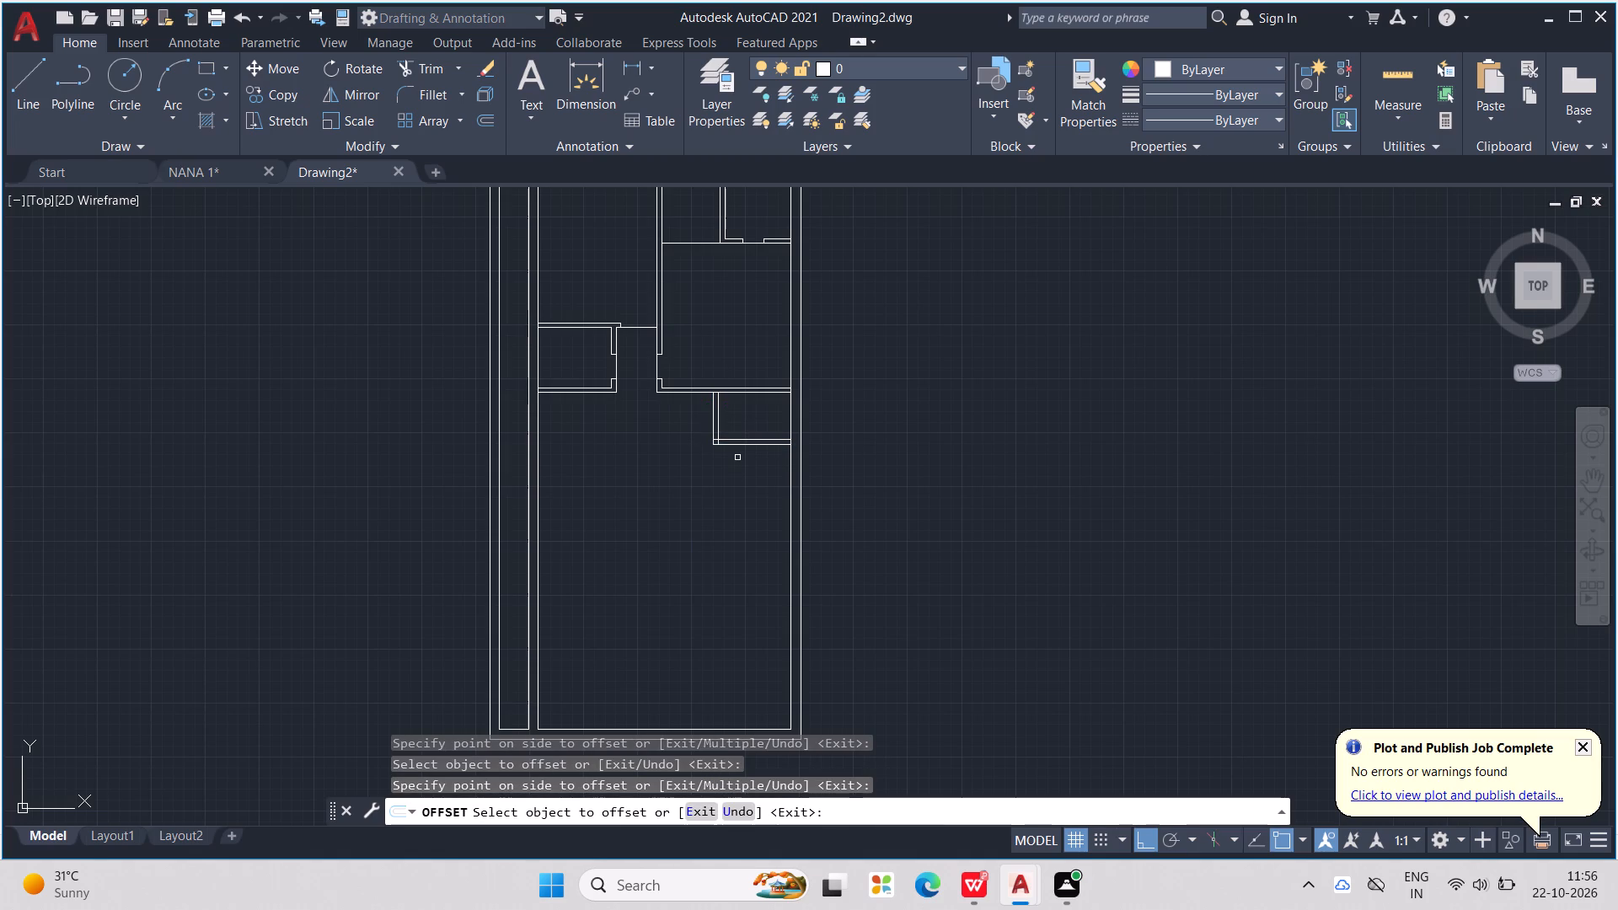
pyautogui.press('Escape')
pyautogui.press('Escape')
pyautogui.press('Escape')
pyautogui.press('Escape')
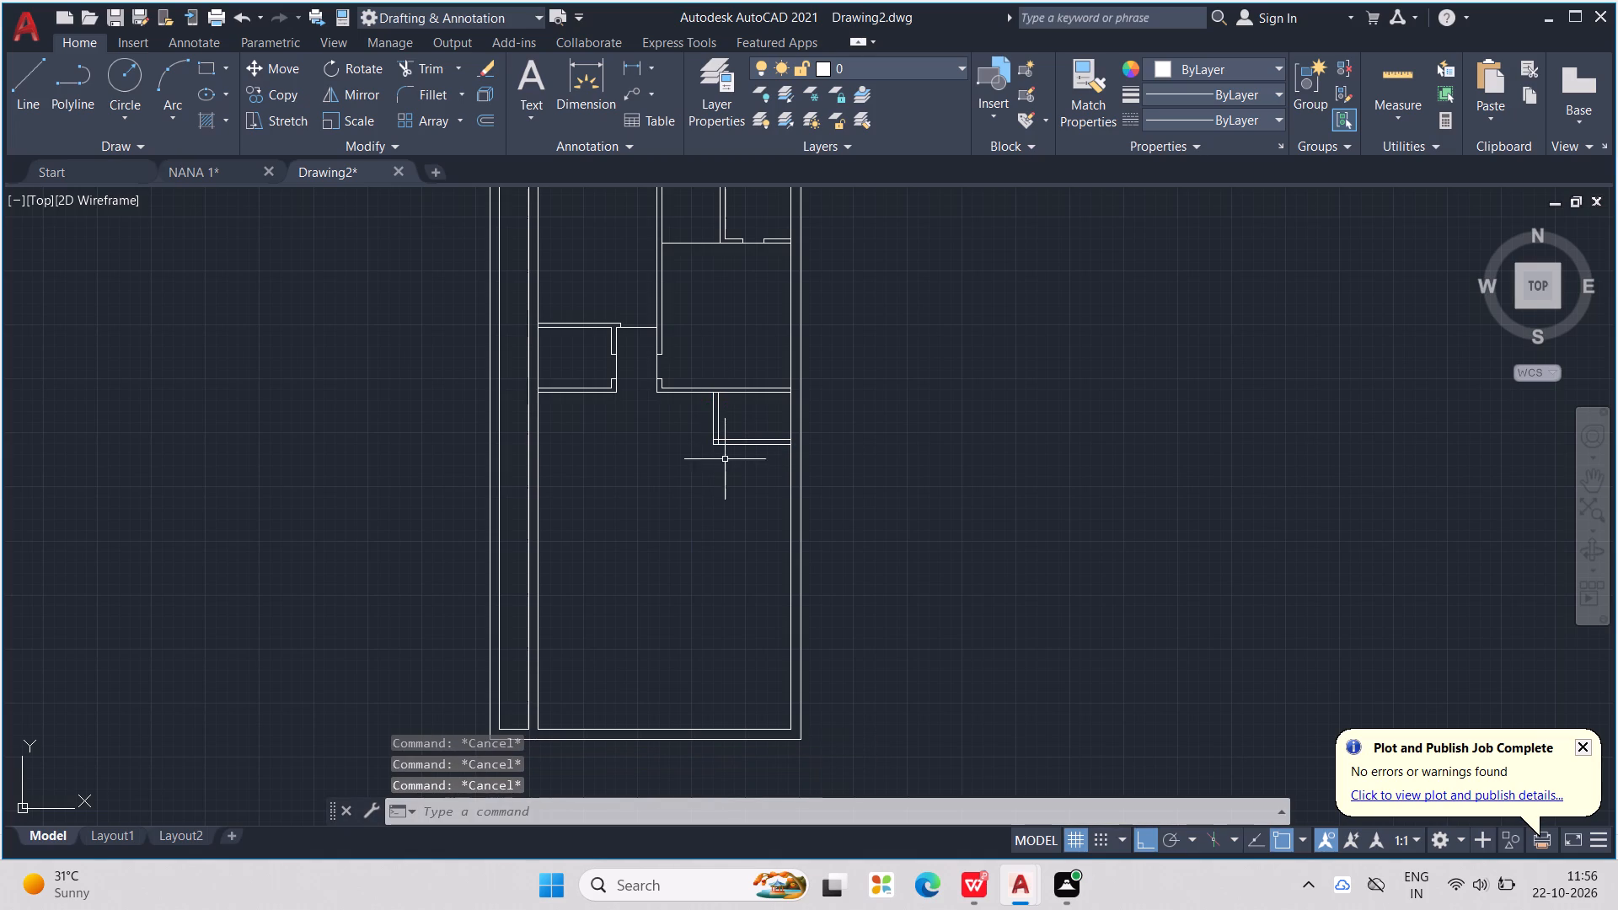
pyautogui.press('Escape')
pyautogui.press('Escape')
pyautogui.press('Escape')
# Trim the overlapping inner wall lines at the small room's lower-left corner.
pyautogui.press('t')
pyautogui.press('r')
pyautogui.press('Return')
pyautogui.scroll(1, 729, 453)
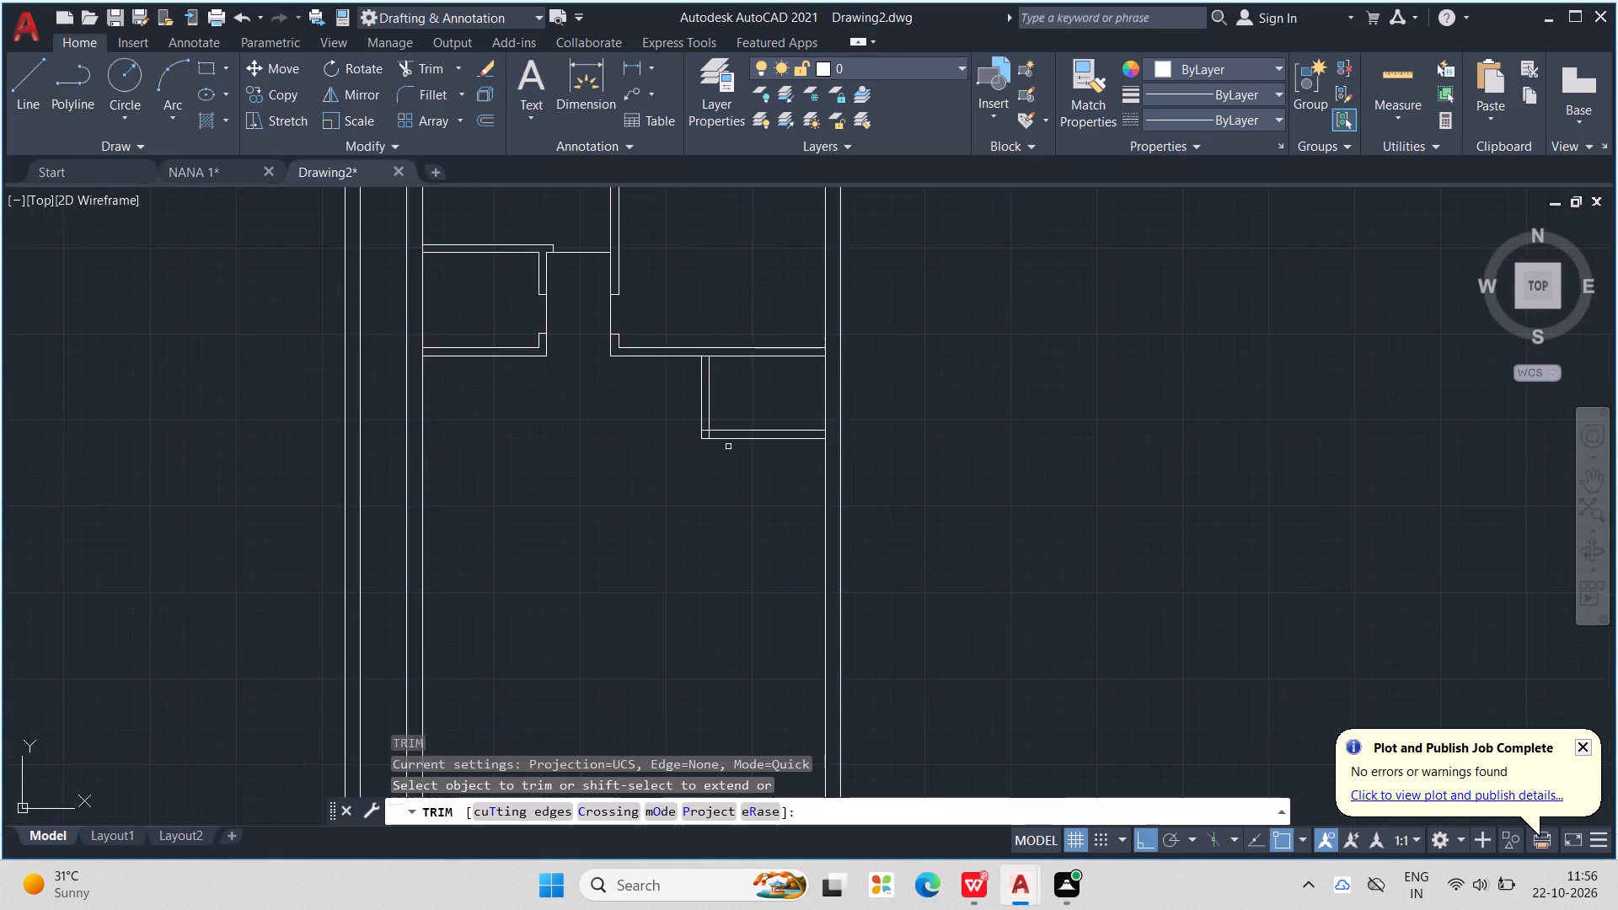
pyautogui.scroll(3, 727, 447)
pyautogui.scroll(1, 635, 404)
pyautogui.moveTo(614, 355); pyautogui.dragTo(647, 393)
pyautogui.scroll(-2, 655, 380)
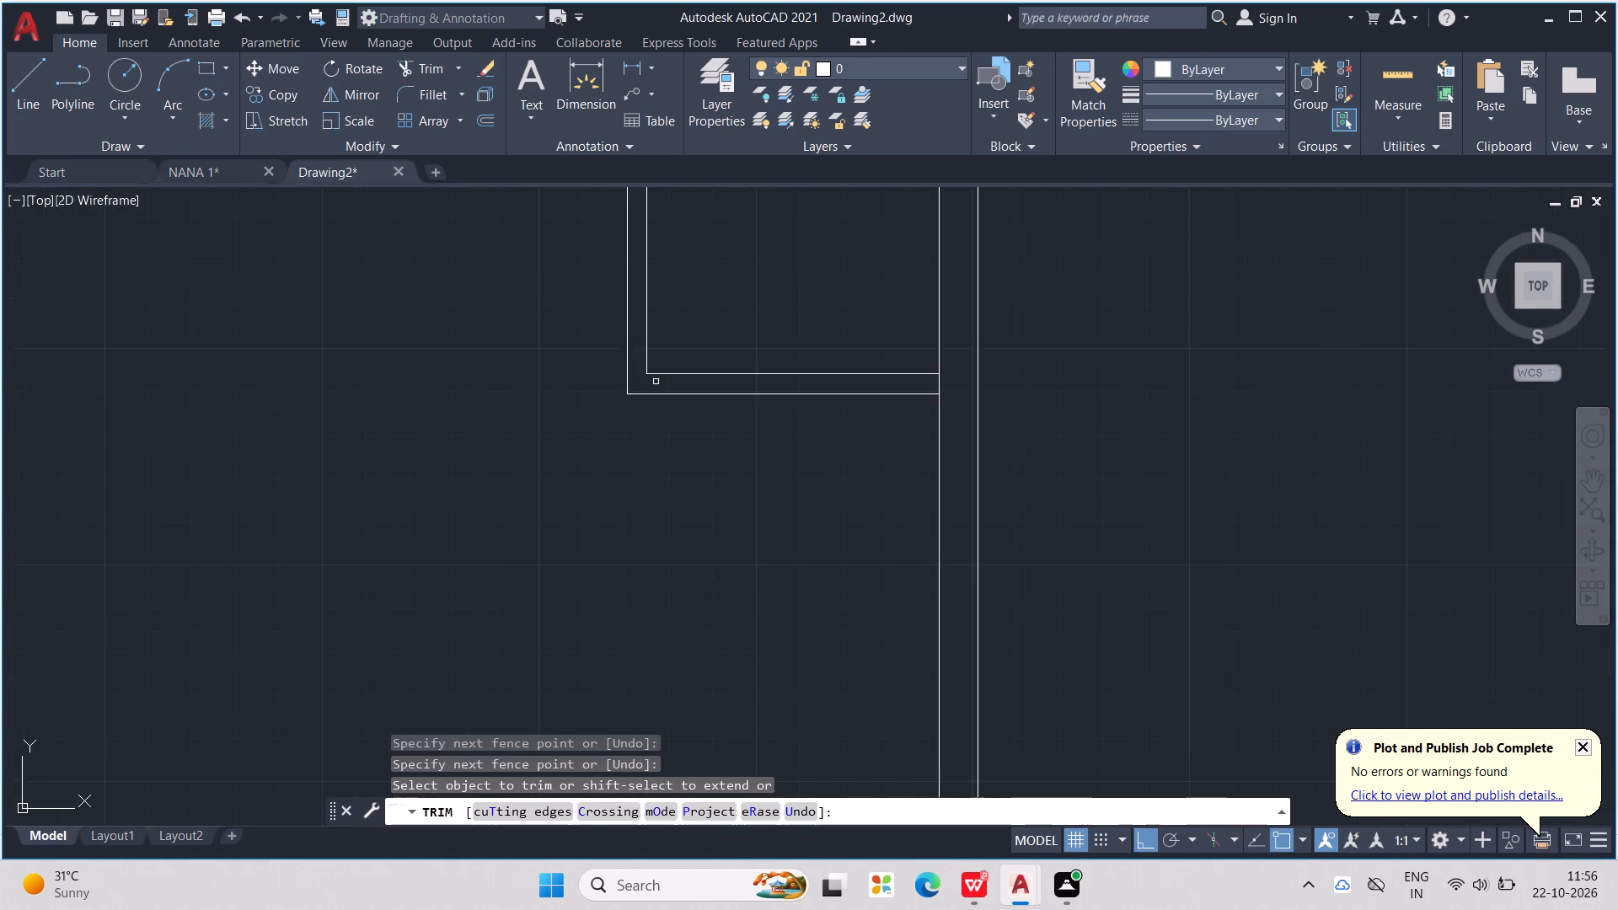
pyautogui.scroll(-4, 659, 381)
pyautogui.moveTo(669, 447); pyautogui.dragTo(710, 516, button='middle')
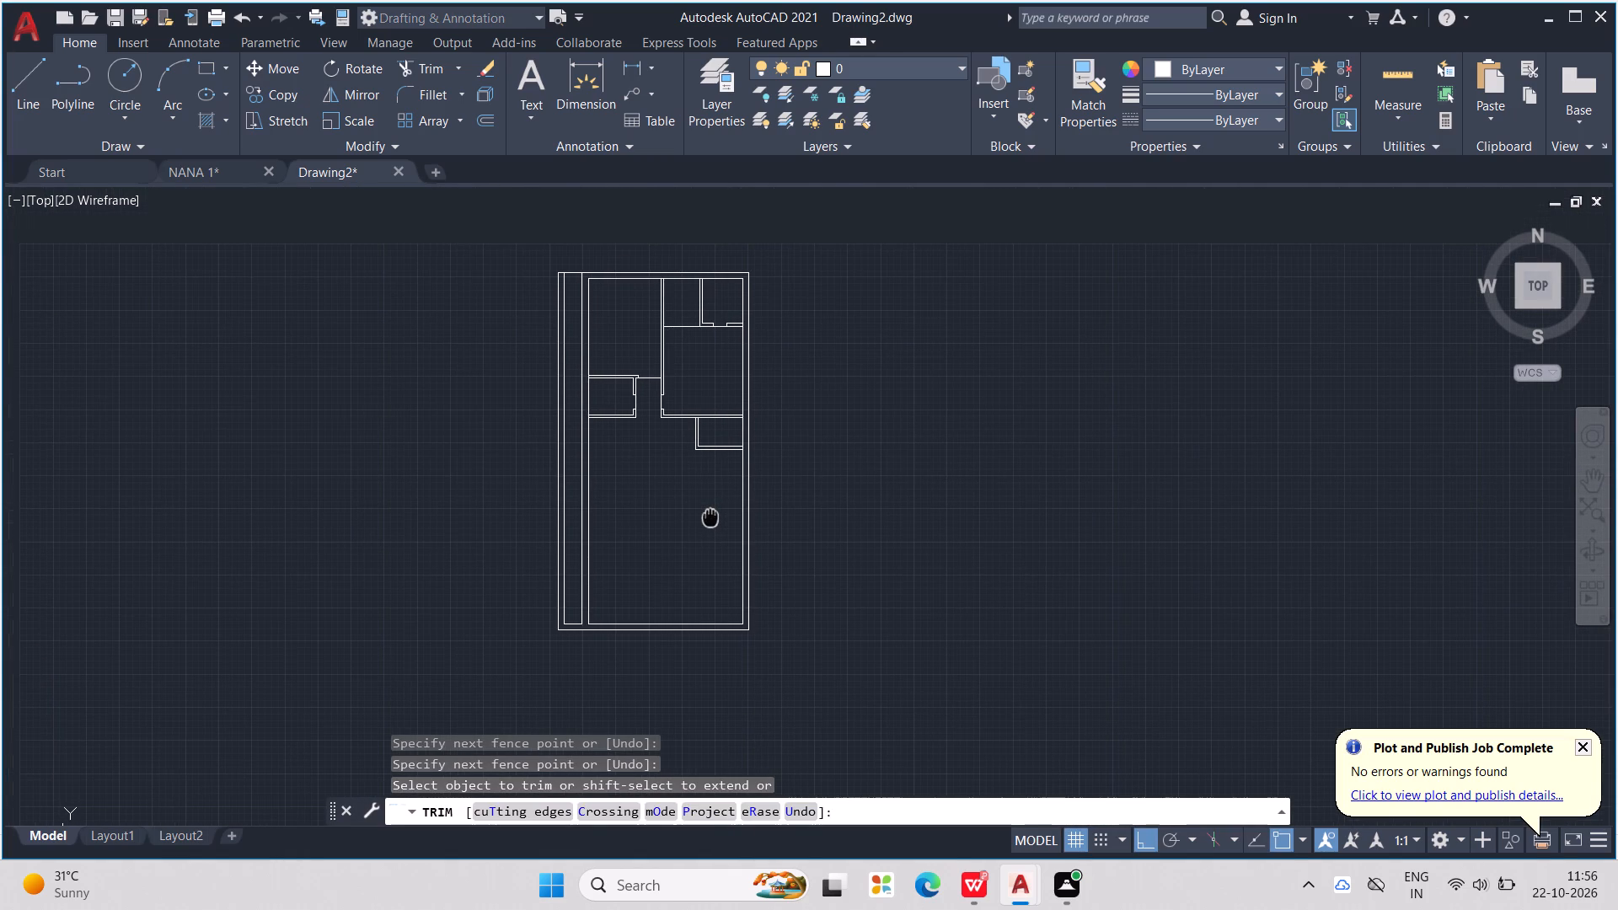
pyautogui.moveTo(710, 516); pyautogui.dragTo(712, 518, button='middle')
pyautogui.press('Escape')
pyautogui.press('Escape')
pyautogui.press('Escape')
pyautogui.press('Escape')
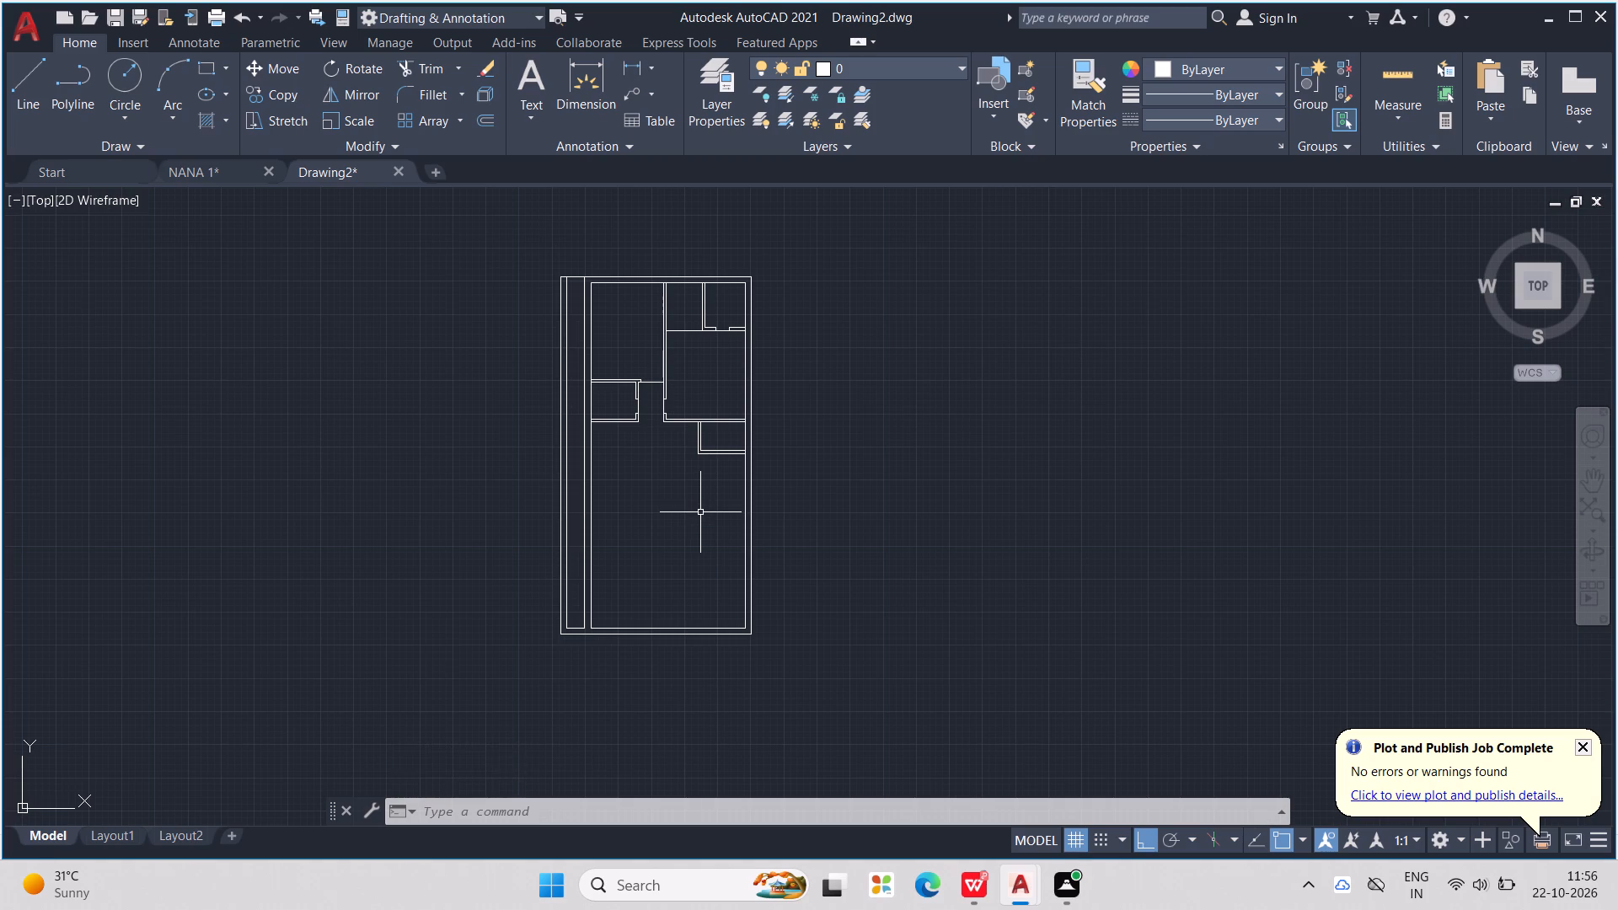
pyautogui.press('Escape')
pyautogui.press('Escape')
# Offset the lower face of the small left room's bottom wall 10' downward.
pyautogui.write('OFF')
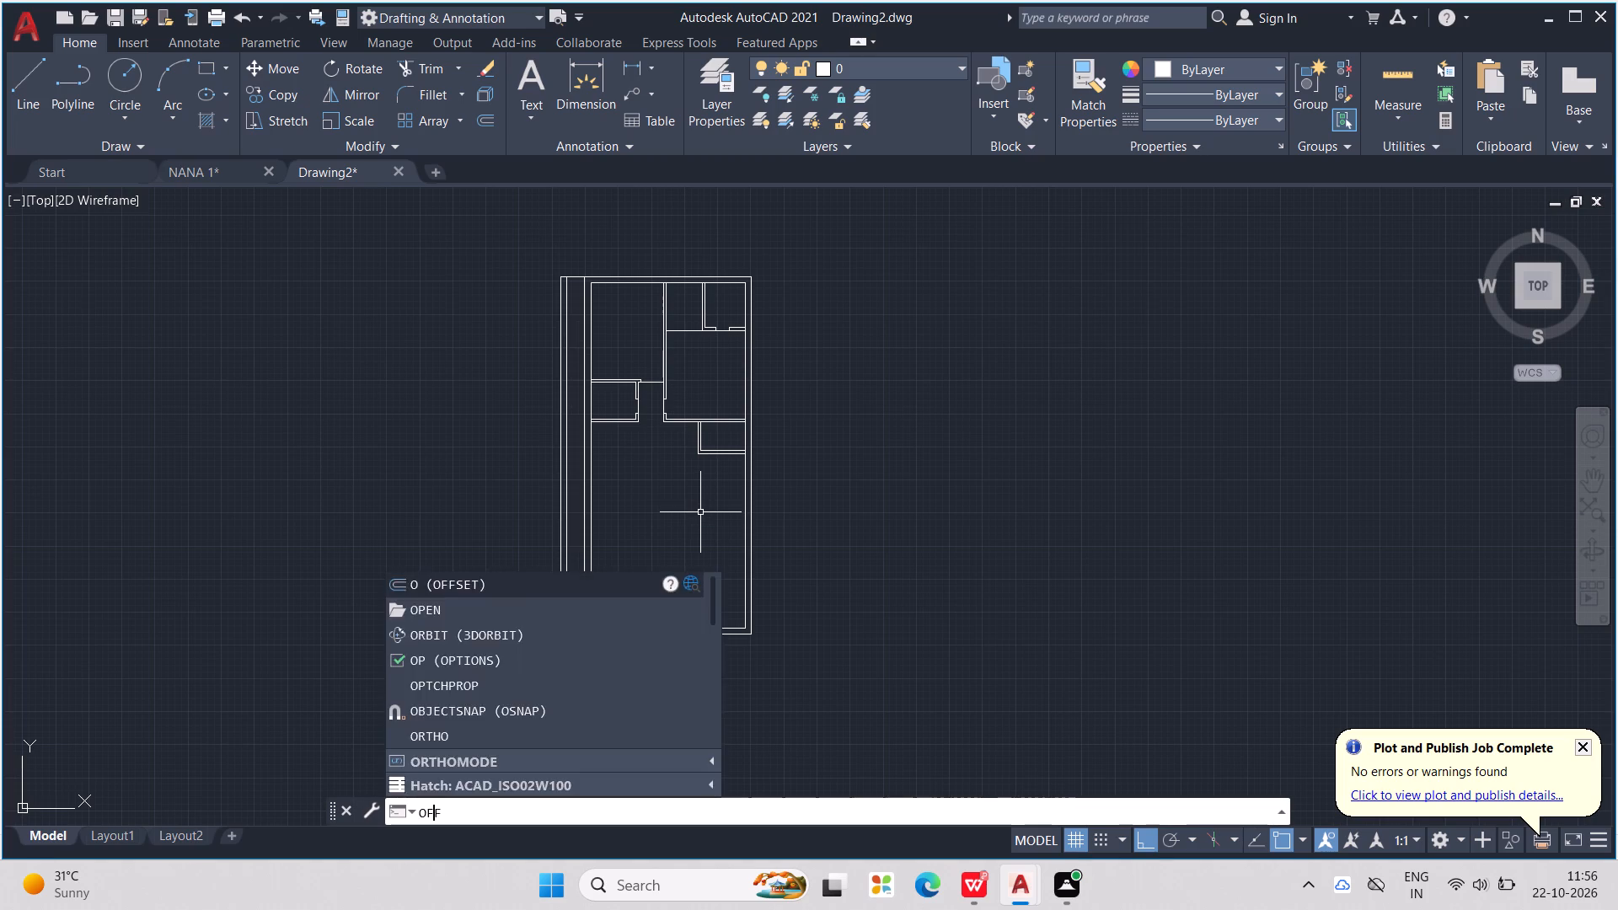
pyautogui.press('Return')
pyautogui.write("10'")
pyautogui.press('Return')
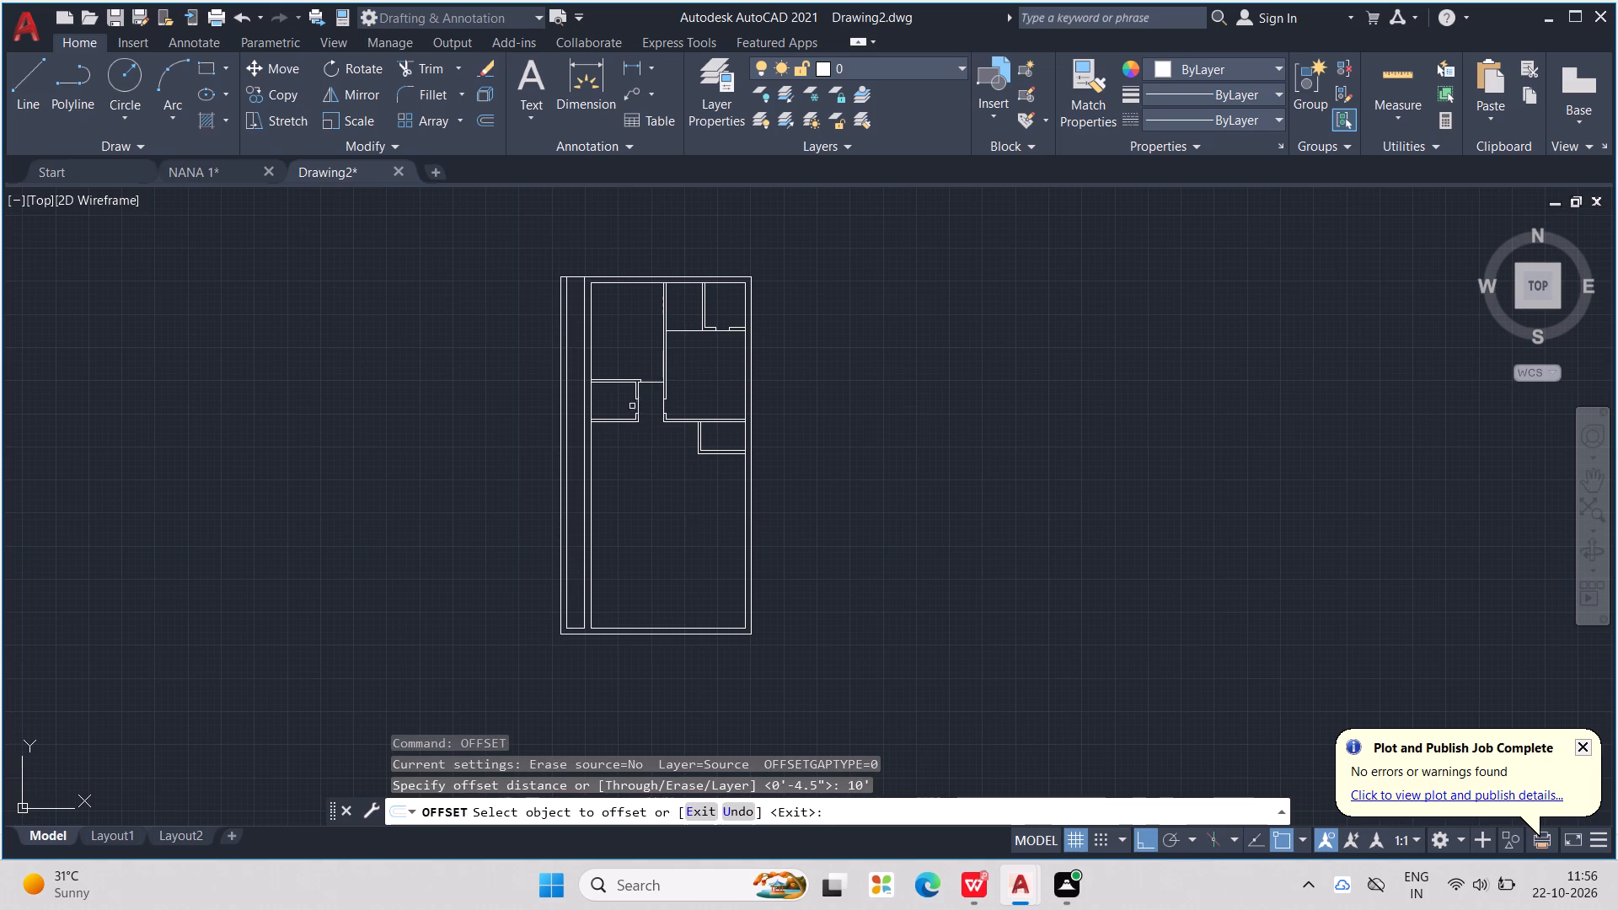
pyautogui.scroll(2, 630, 409)
pyautogui.click(620, 440)
pyautogui.moveTo(646, 546); pyautogui.dragTo(646, 461, button='middle')
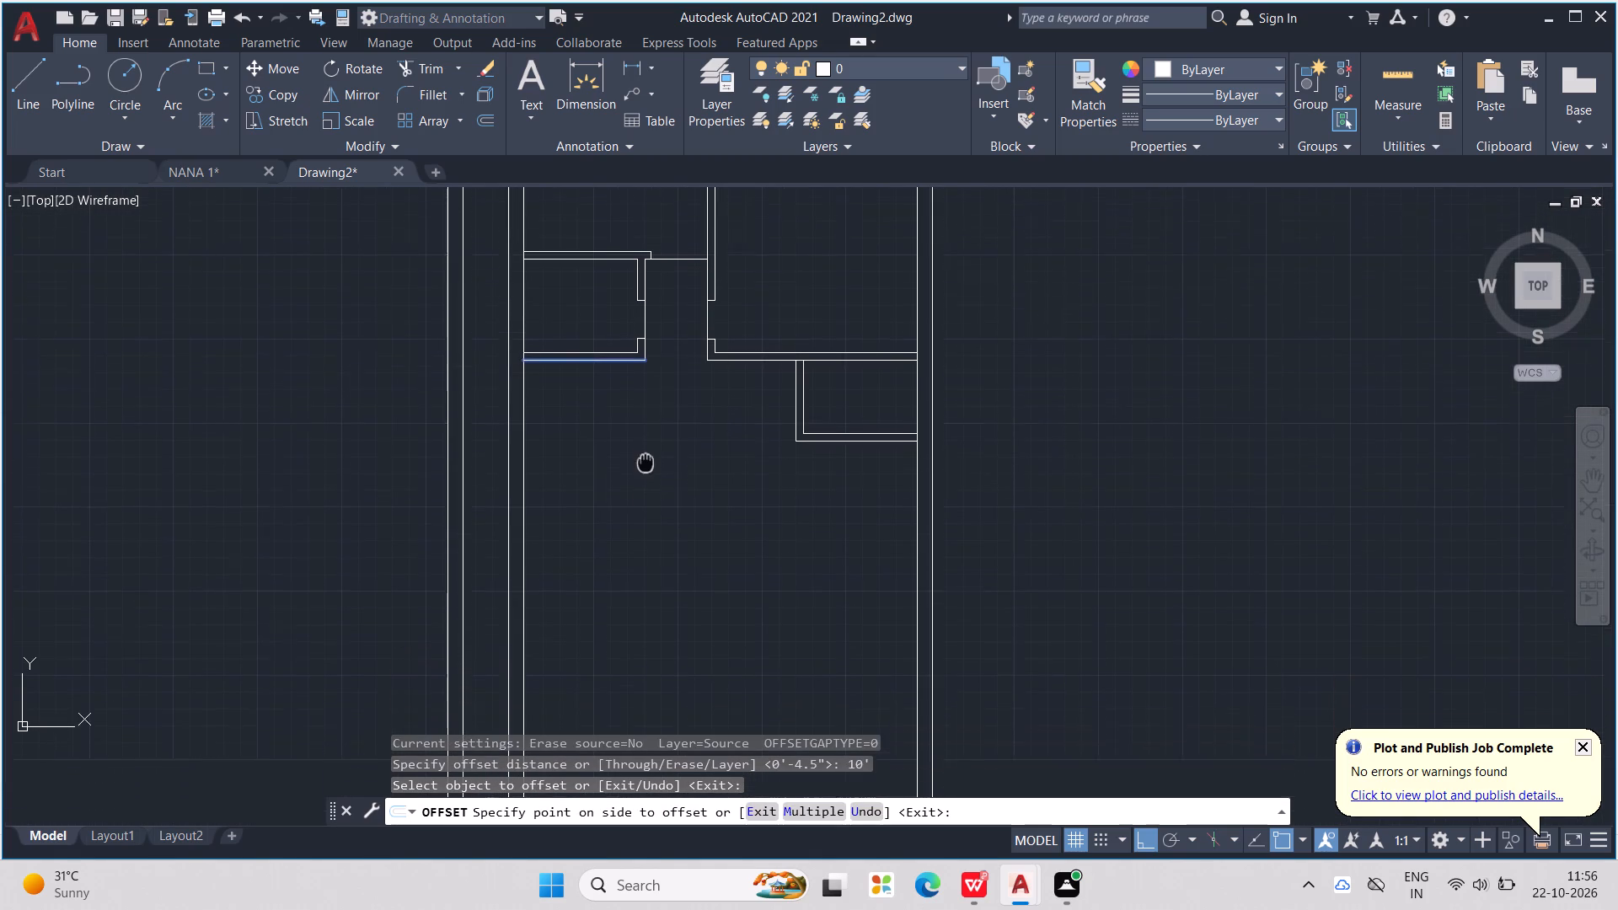
pyautogui.moveTo(646, 461); pyautogui.dragTo(646, 430, button='middle')
pyautogui.moveTo(687, 591); pyautogui.dragTo(693, 604)
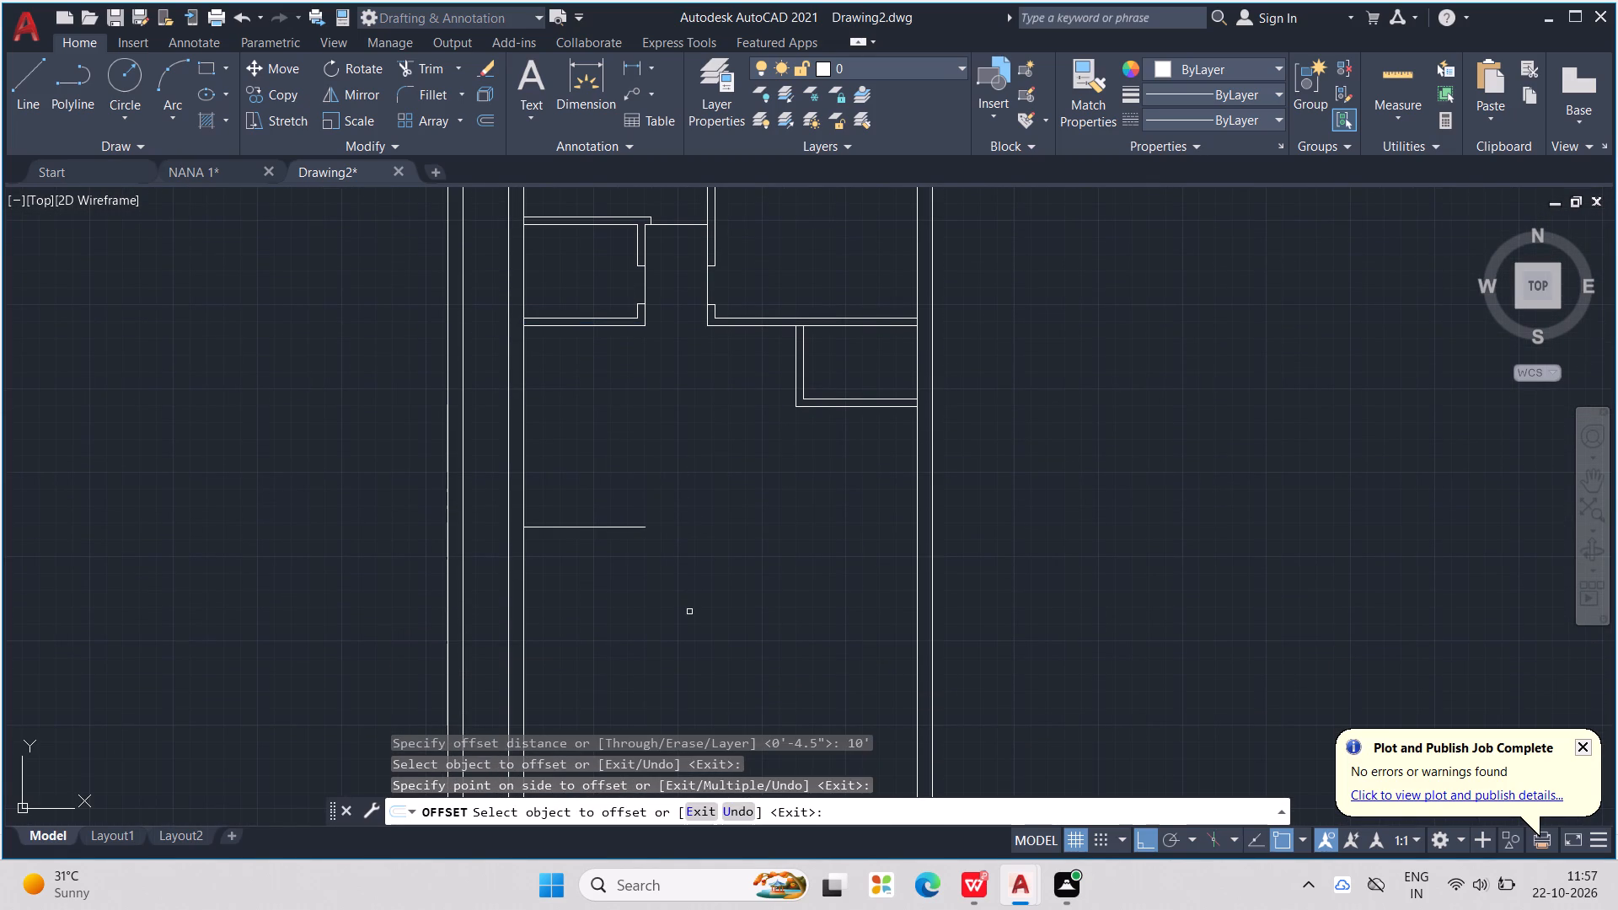
pyautogui.press('Escape')
pyautogui.press('Escape')
pyautogui.press('Escape')
pyautogui.press('Escape')
pyautogui.press('Escape')
pyautogui.press('Escape')
pyautogui.press('Escape')
pyautogui.press('Escape')
pyautogui.press('Escape')
pyautogui.press('Escape')
pyautogui.press('Escape')
pyautogui.press('Escape')
pyautogui.press('Escape')
pyautogui.press('Escape')
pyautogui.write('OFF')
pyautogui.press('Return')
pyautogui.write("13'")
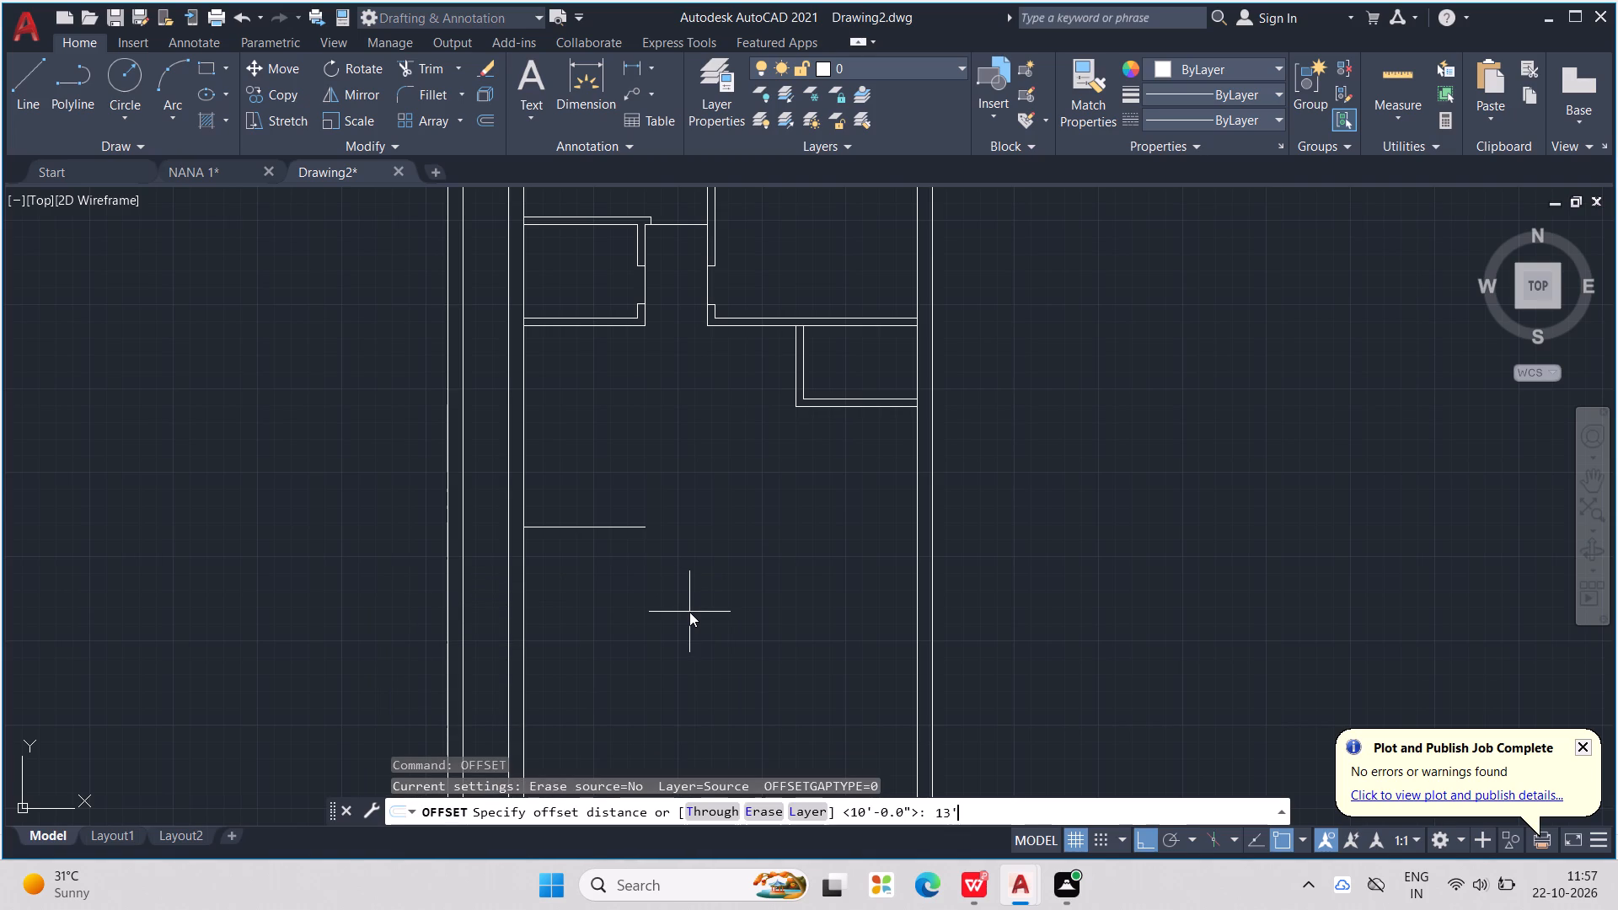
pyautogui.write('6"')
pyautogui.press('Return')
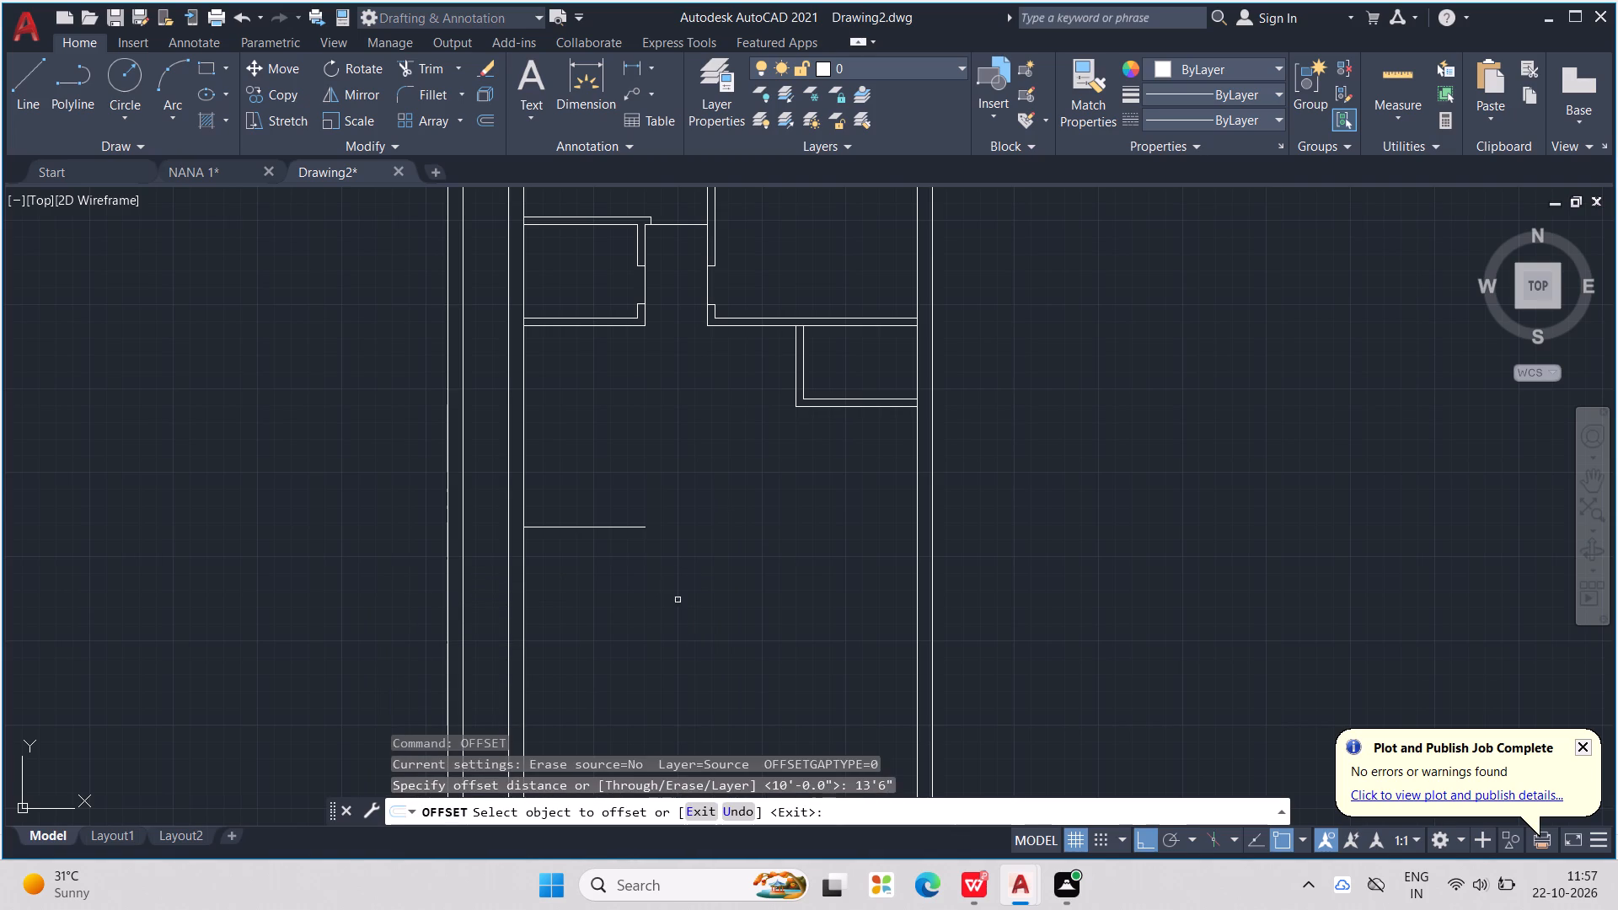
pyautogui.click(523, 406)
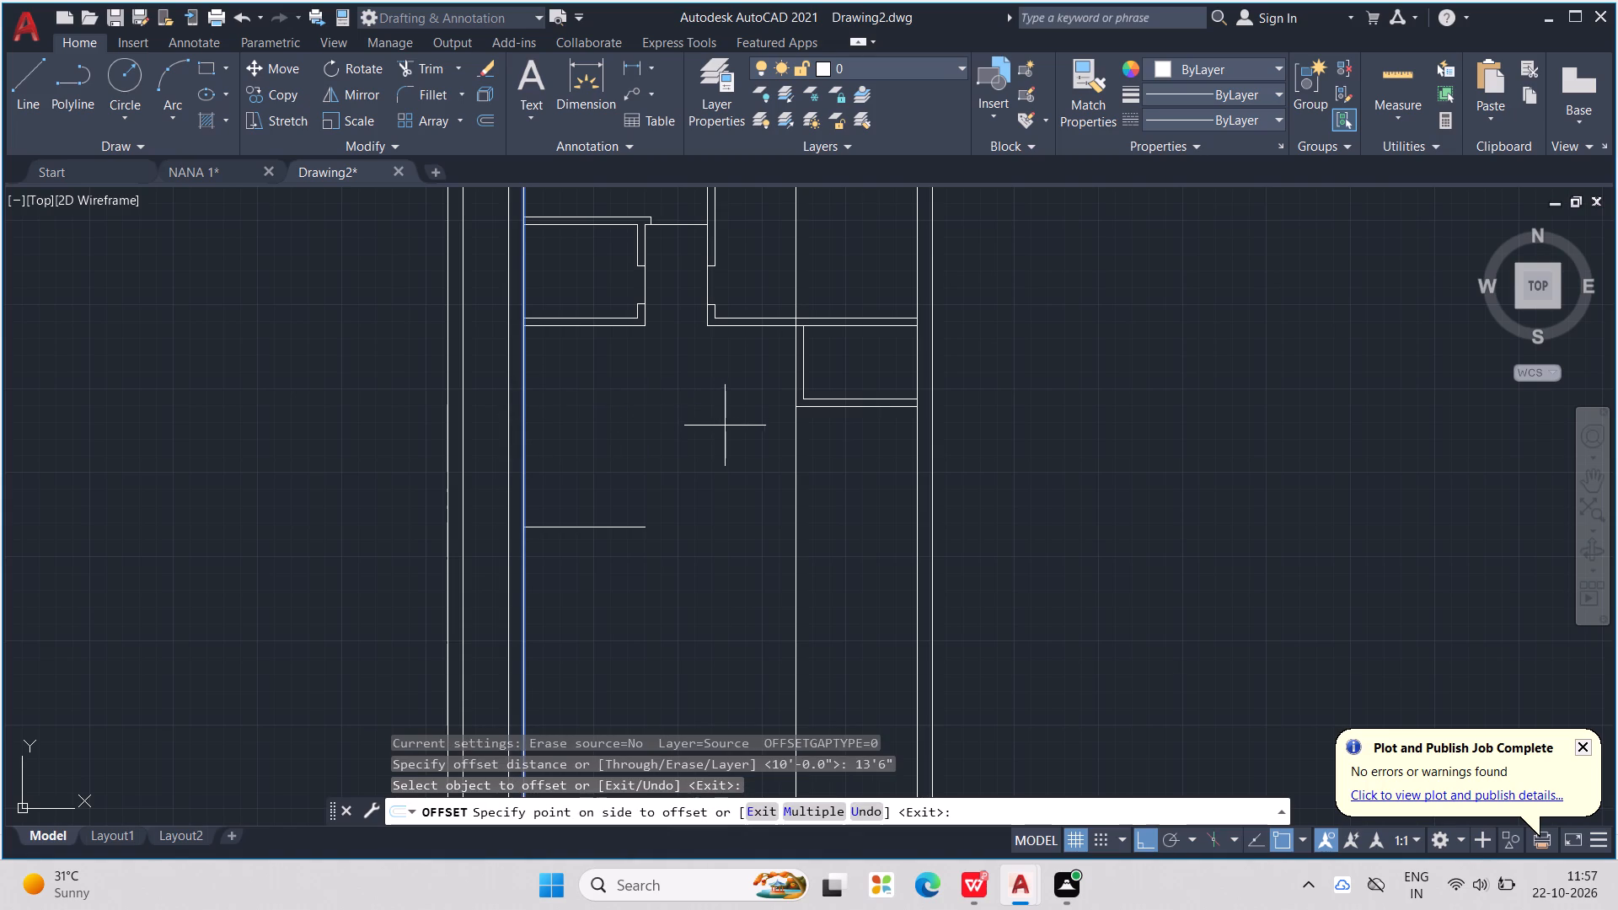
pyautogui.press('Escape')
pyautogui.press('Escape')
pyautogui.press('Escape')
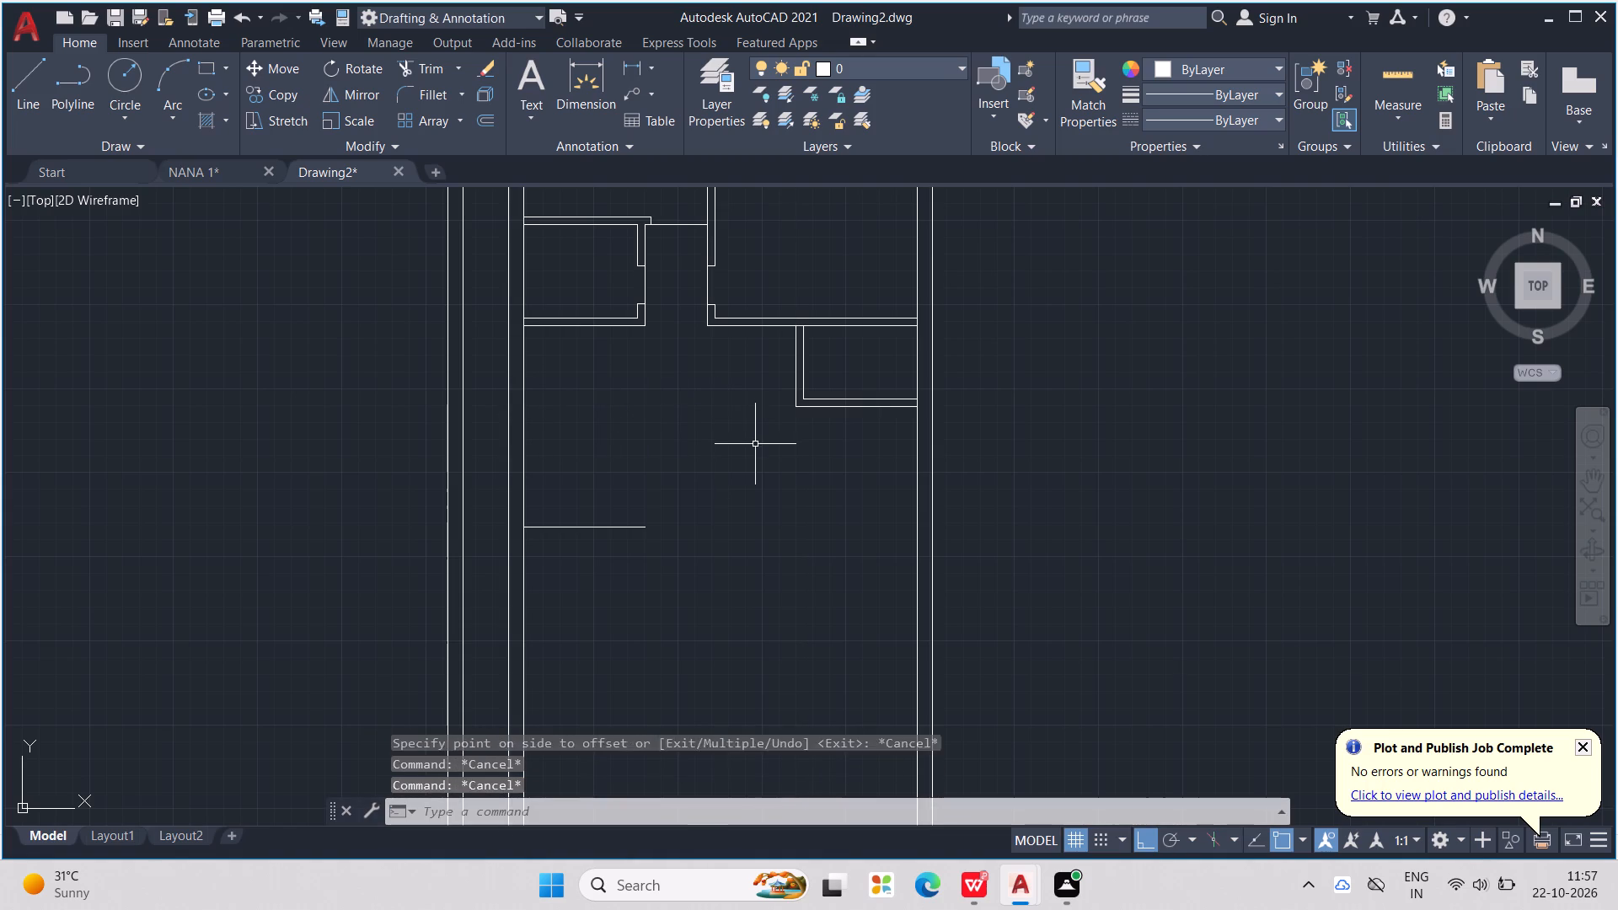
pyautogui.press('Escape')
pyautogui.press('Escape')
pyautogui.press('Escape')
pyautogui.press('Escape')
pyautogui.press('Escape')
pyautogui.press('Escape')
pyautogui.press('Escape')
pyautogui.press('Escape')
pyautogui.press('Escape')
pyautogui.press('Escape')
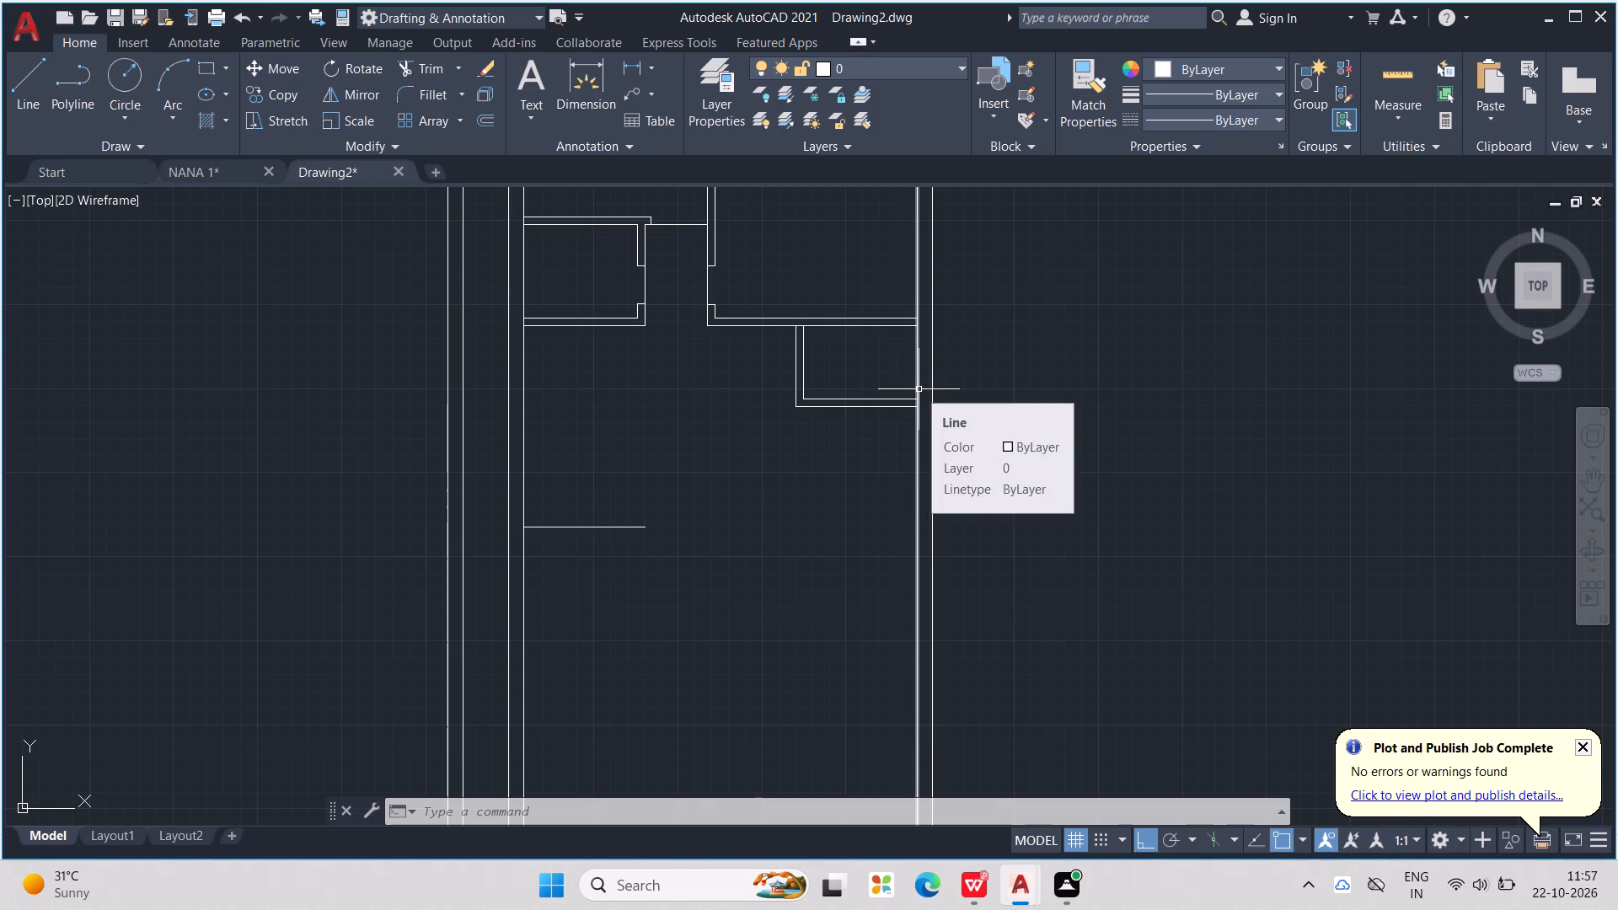
# Offset the lower face of the new small right room's bottom wall 7' downward.
pyautogui.press('p')
pyautogui.press('BackSpace')
pyautogui.write('OFF')
pyautogui.press('Return')
pyautogui.write("7'")
pyautogui.press('Return')
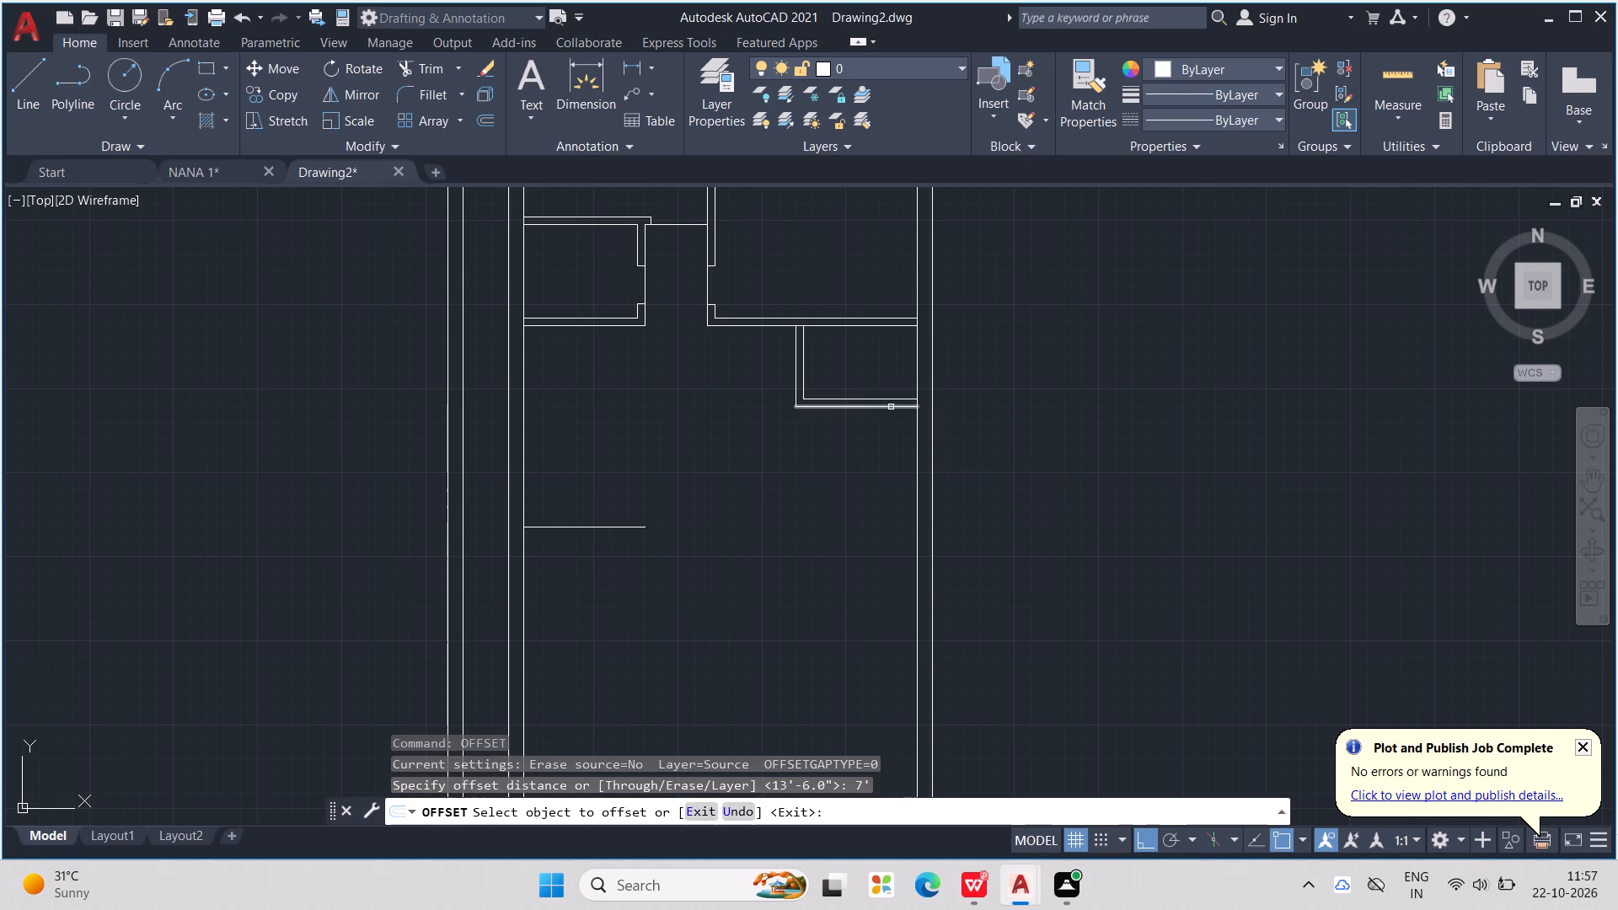
pyautogui.click(891, 407)
pyautogui.click(894, 526)
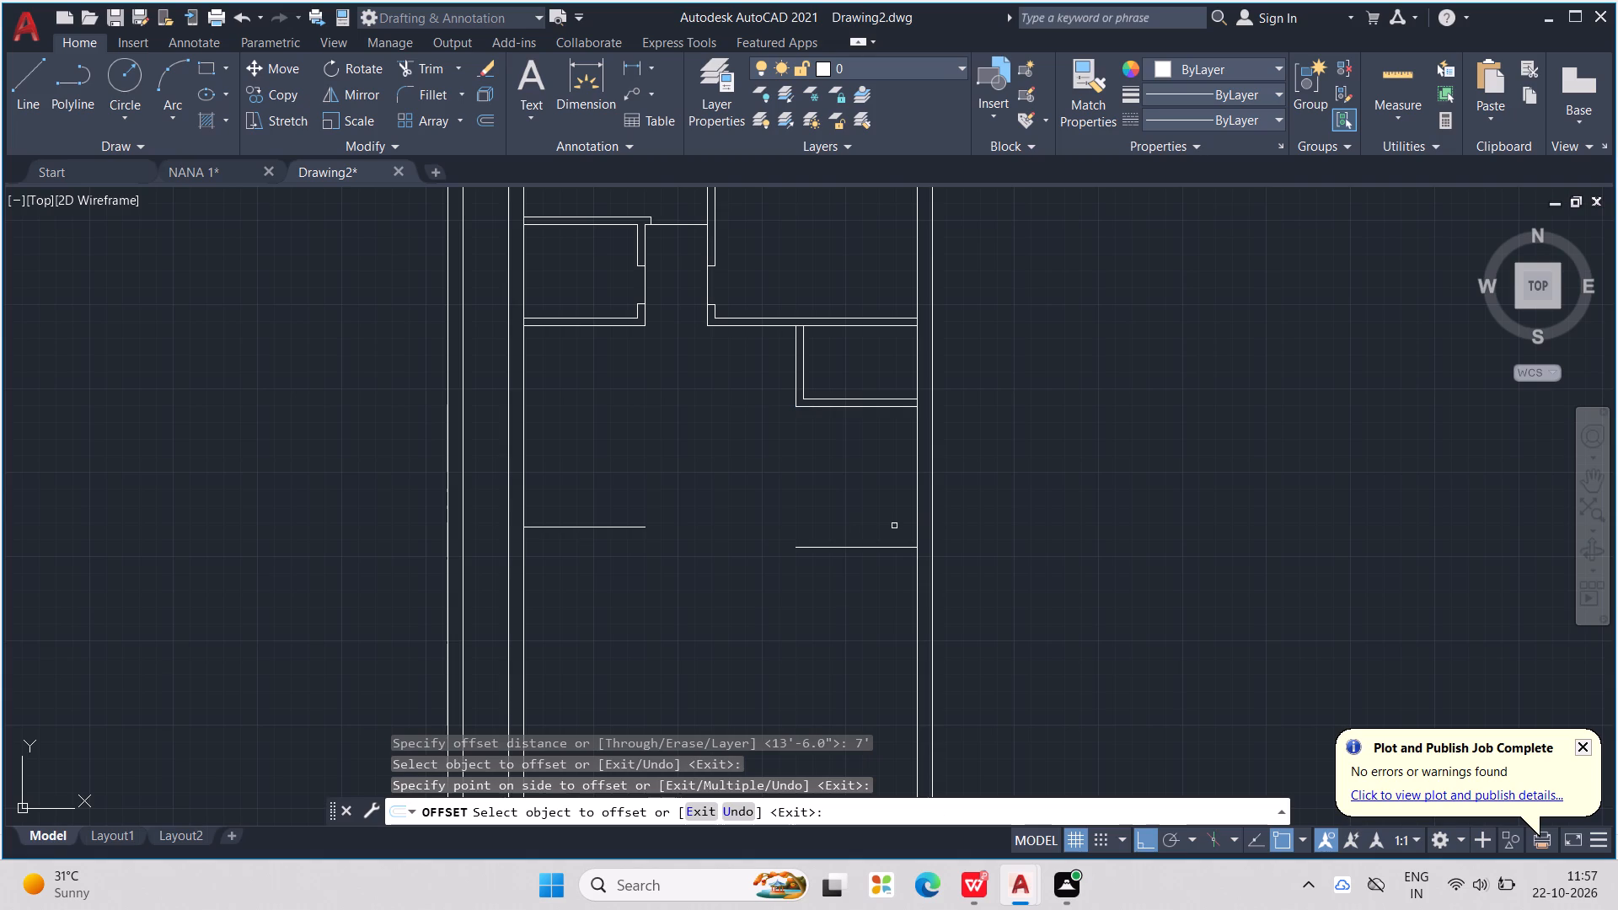
pyautogui.press('Escape')
pyautogui.press('Escape')
pyautogui.press('Escape')
pyautogui.press('Escape')
pyautogui.press('Escape')
pyautogui.press('Escape')
pyautogui.press('Escape')
pyautogui.press('Escape')
pyautogui.press('Escape')
pyautogui.press('Escape')
# Extend both faces of the small right room's left partition down to the new horizontal line.
pyautogui.press('e')
pyautogui.press('x')
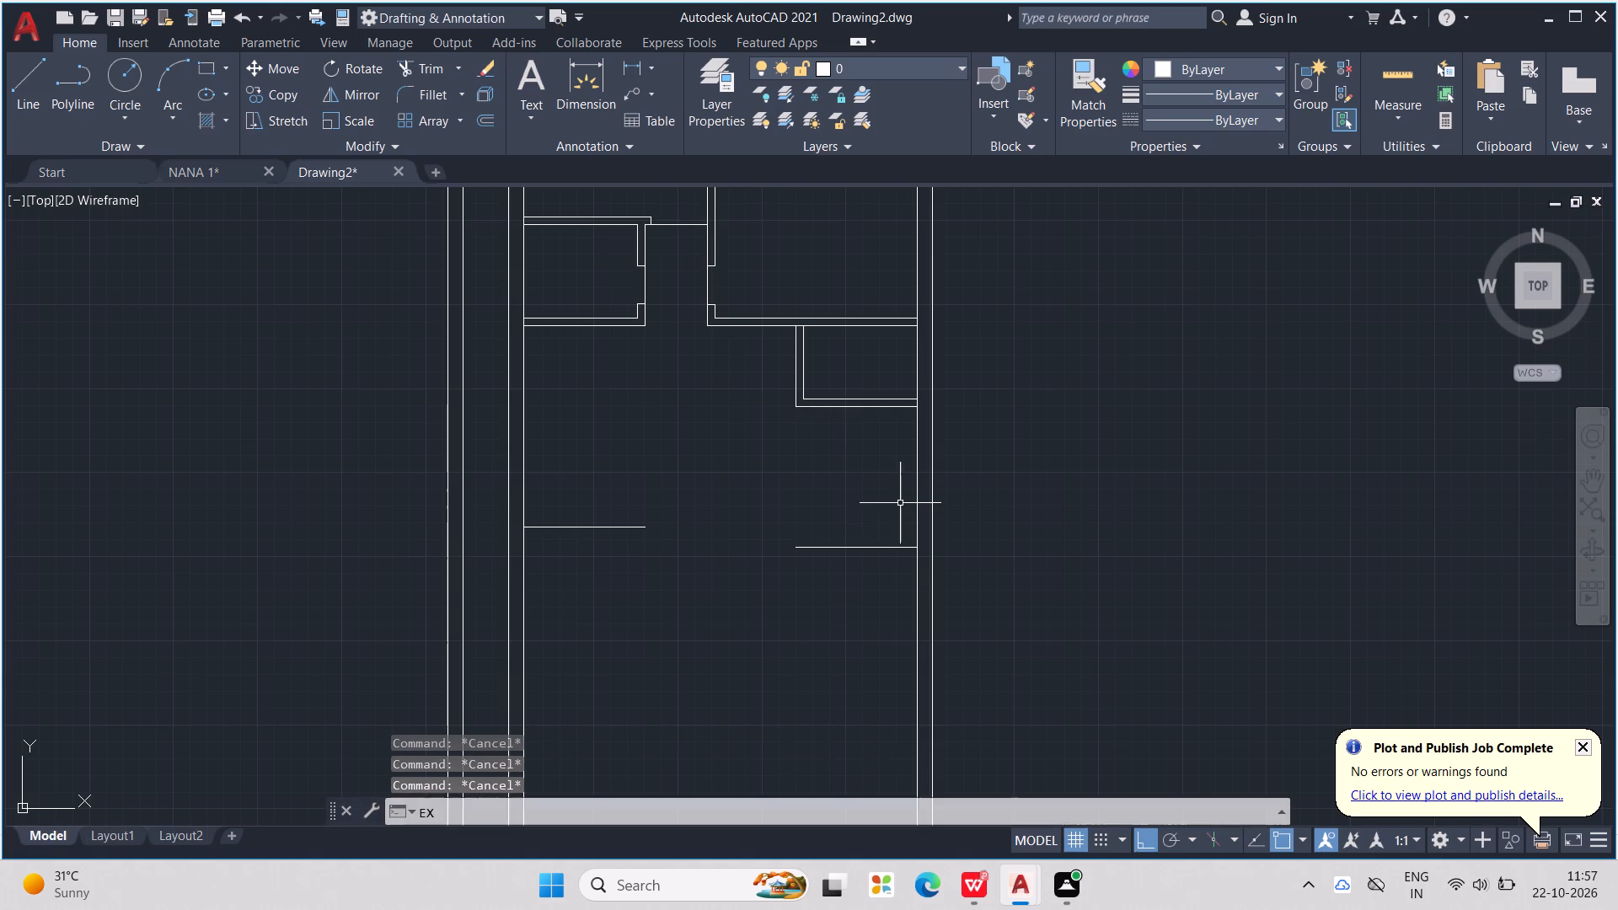
pyautogui.press('Return')
pyautogui.moveTo(845, 371); pyautogui.dragTo(748, 389)
pyautogui.click(804, 378)
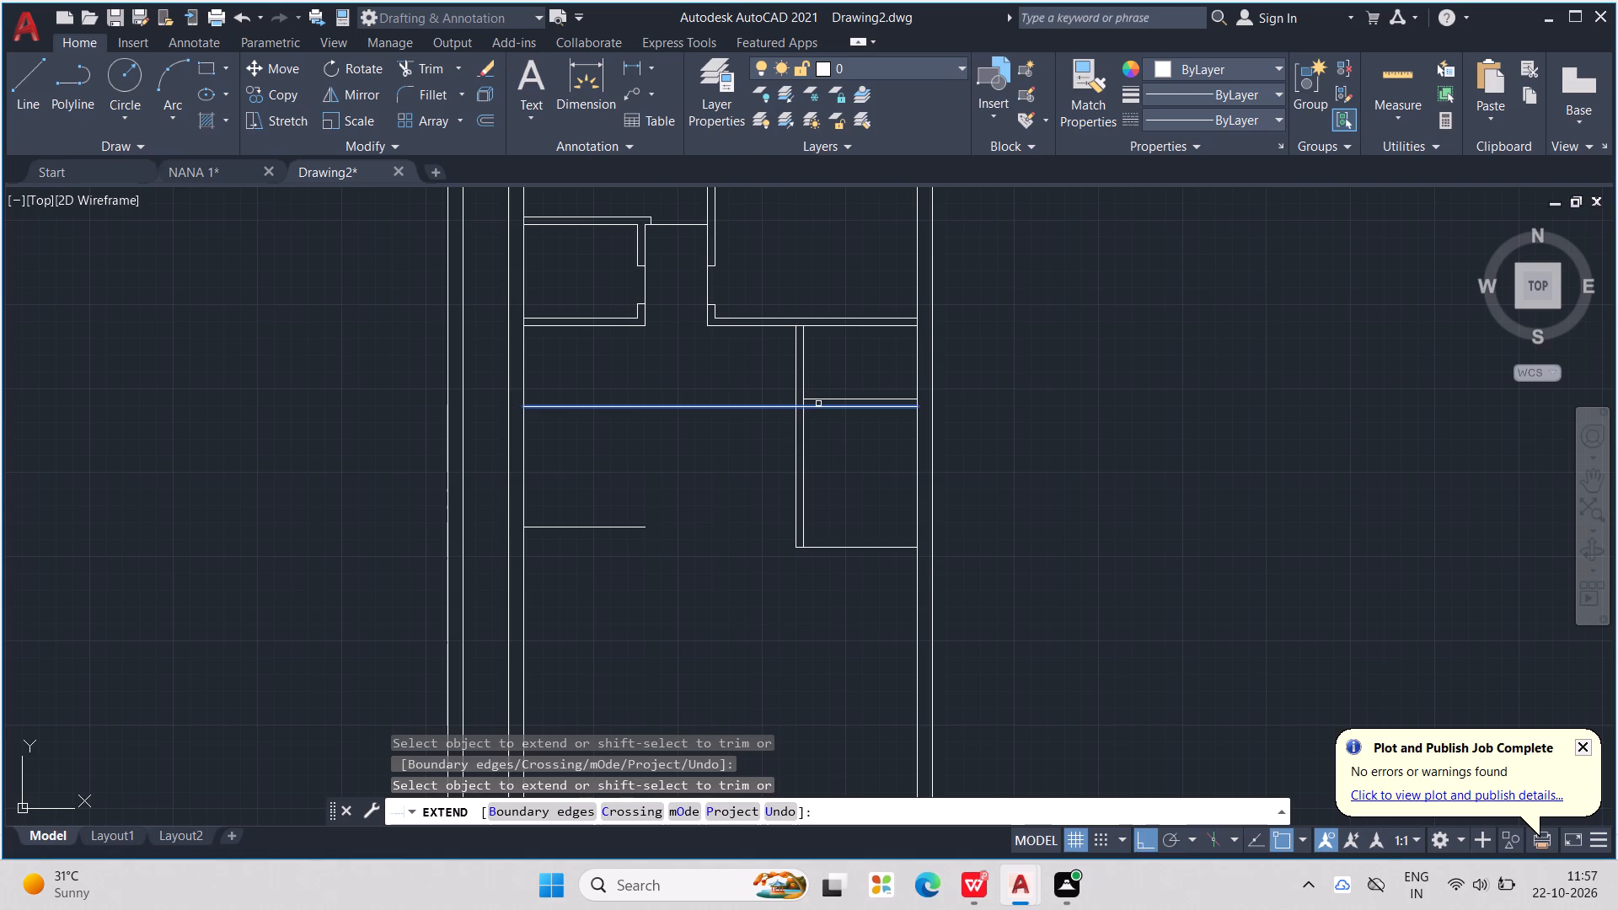
pyautogui.press('Escape')
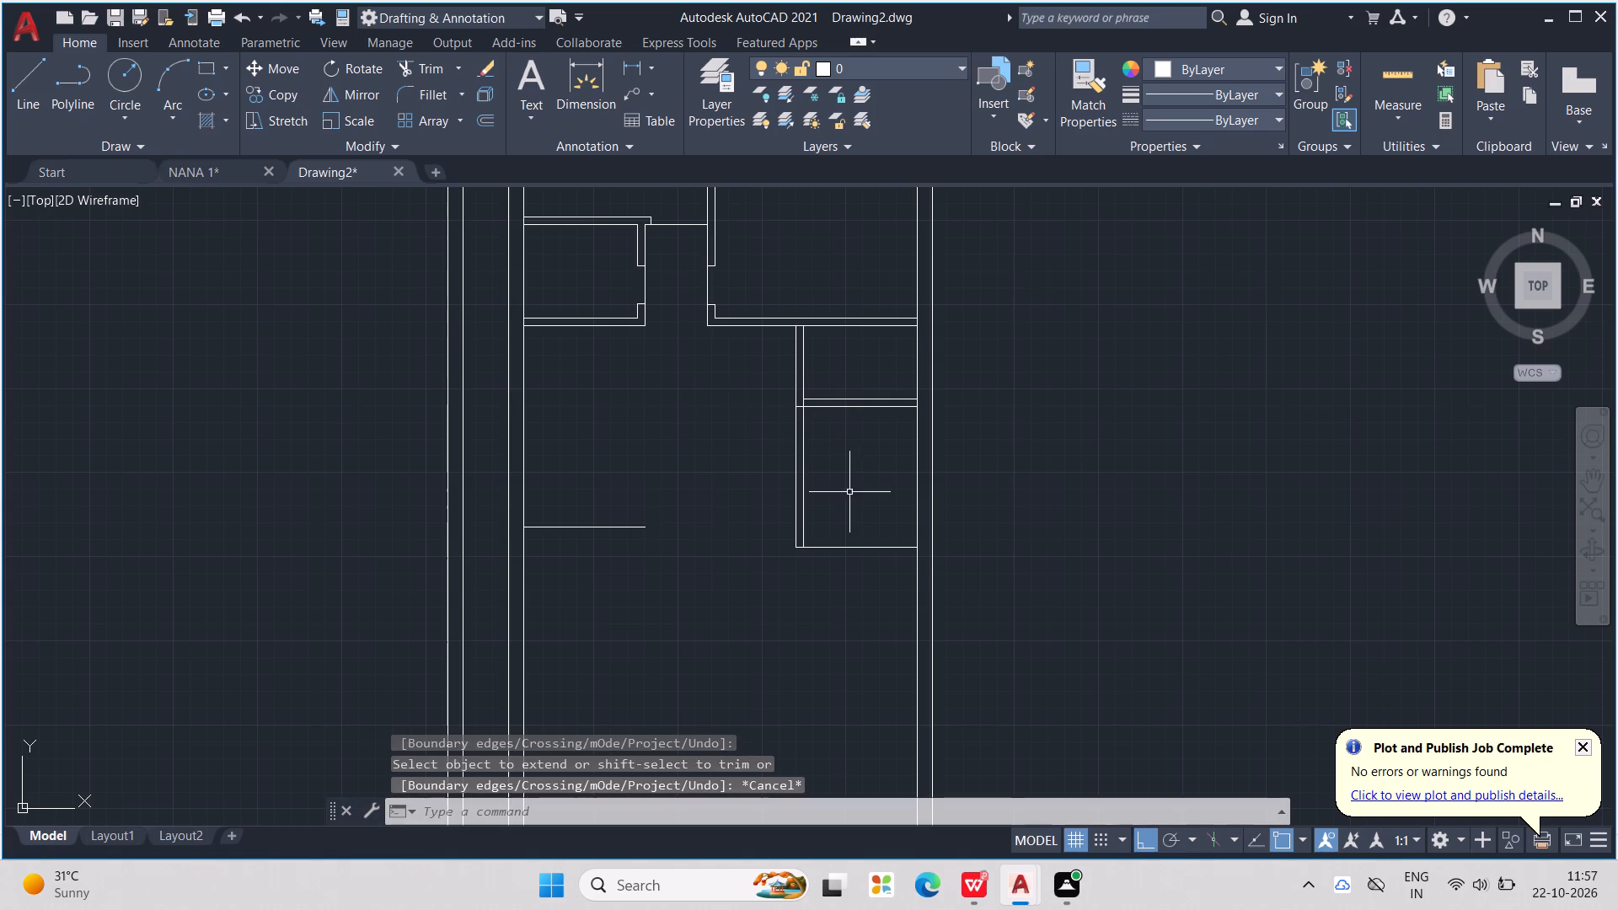
pyautogui.press('Escape')
pyautogui.press('Escape')
pyautogui.press('Escape')
pyautogui.press('Escape')
pyautogui.press('Escape')
pyautogui.press('Escape')
# Offset the bottom line of the lower right room 4.5" upward to form its wall thickness.
pyautogui.write('OFF')
pyautogui.press('Return')
pyautogui.write('4.5"')
pyautogui.press('Return')
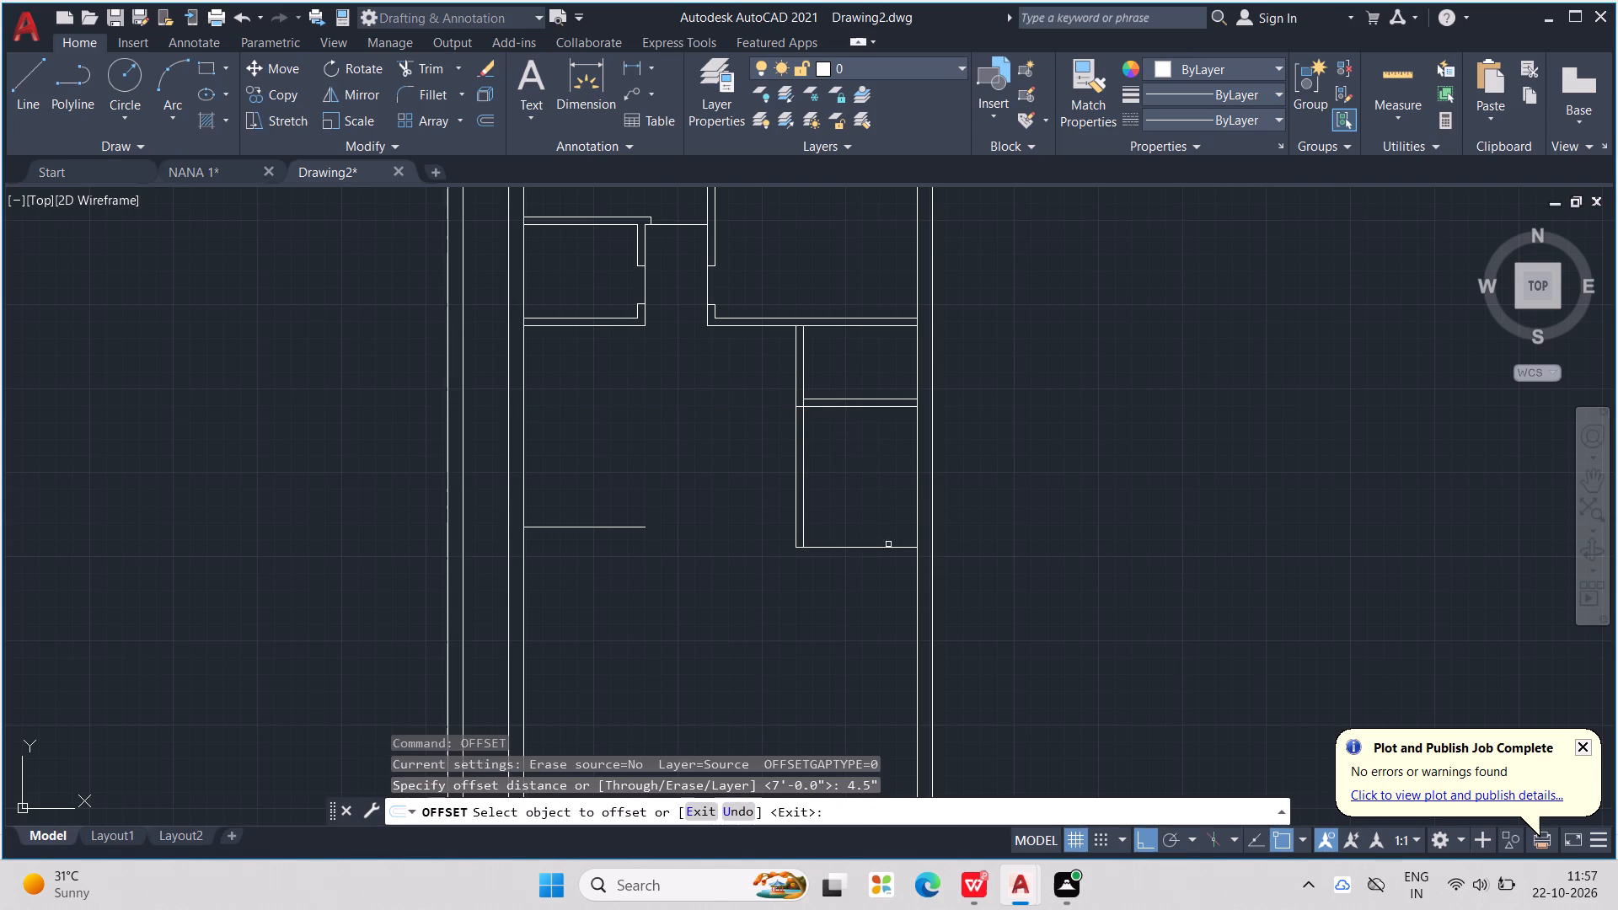
pyautogui.click(888, 546)
pyautogui.click(881, 512)
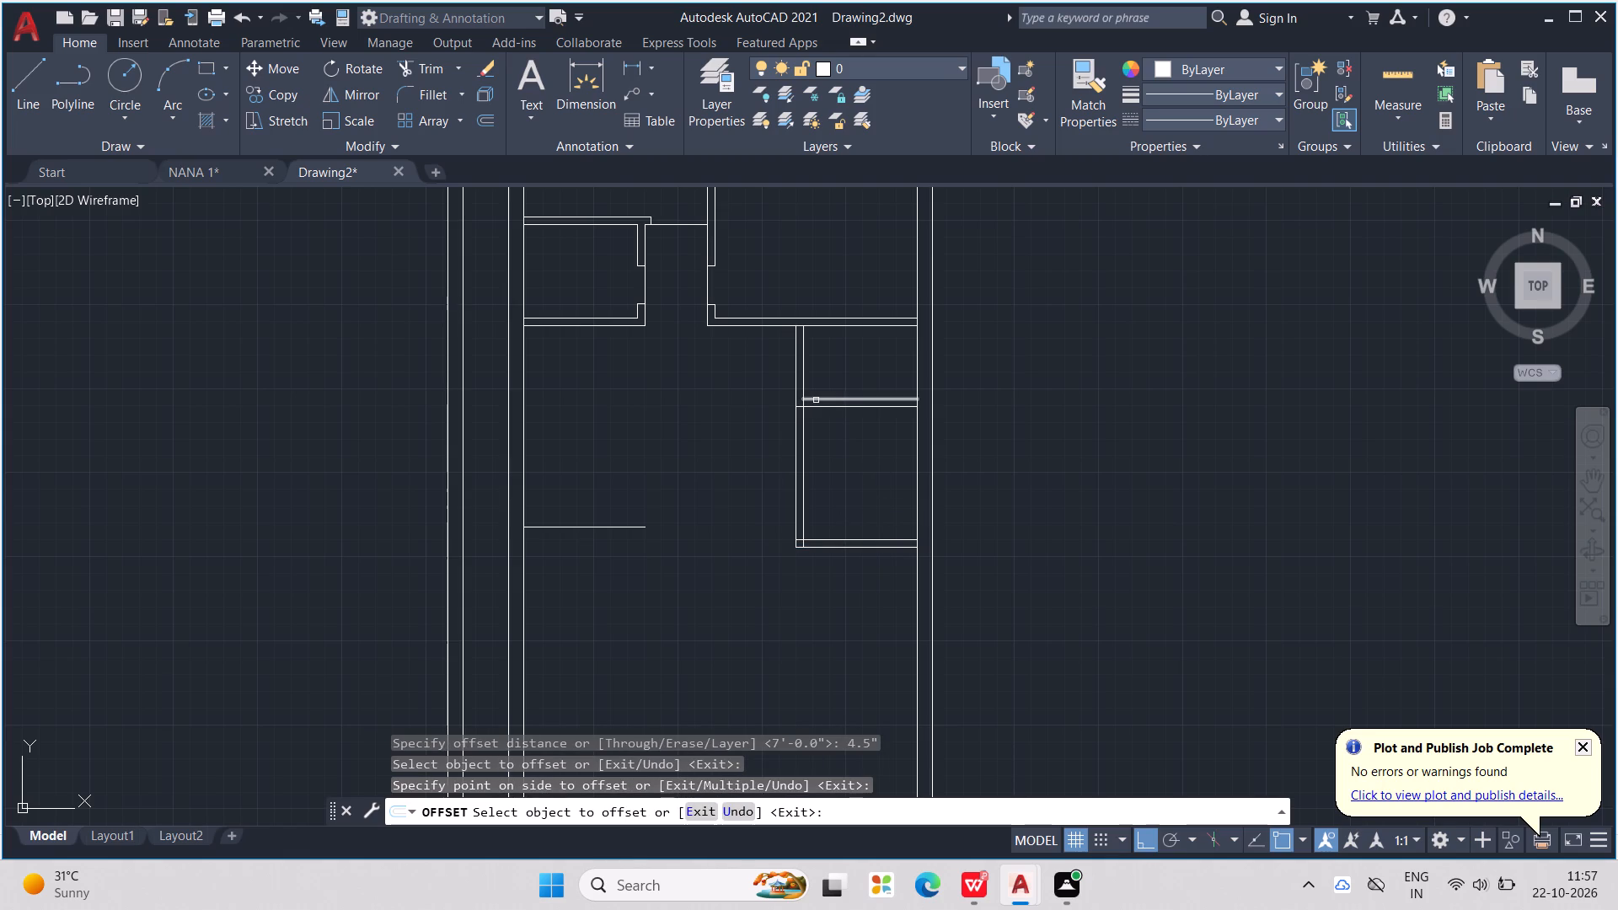
pyautogui.press('Escape')
pyautogui.press('Escape')
pyautogui.press('Escape')
pyautogui.press('Escape')
pyautogui.press('Escape')
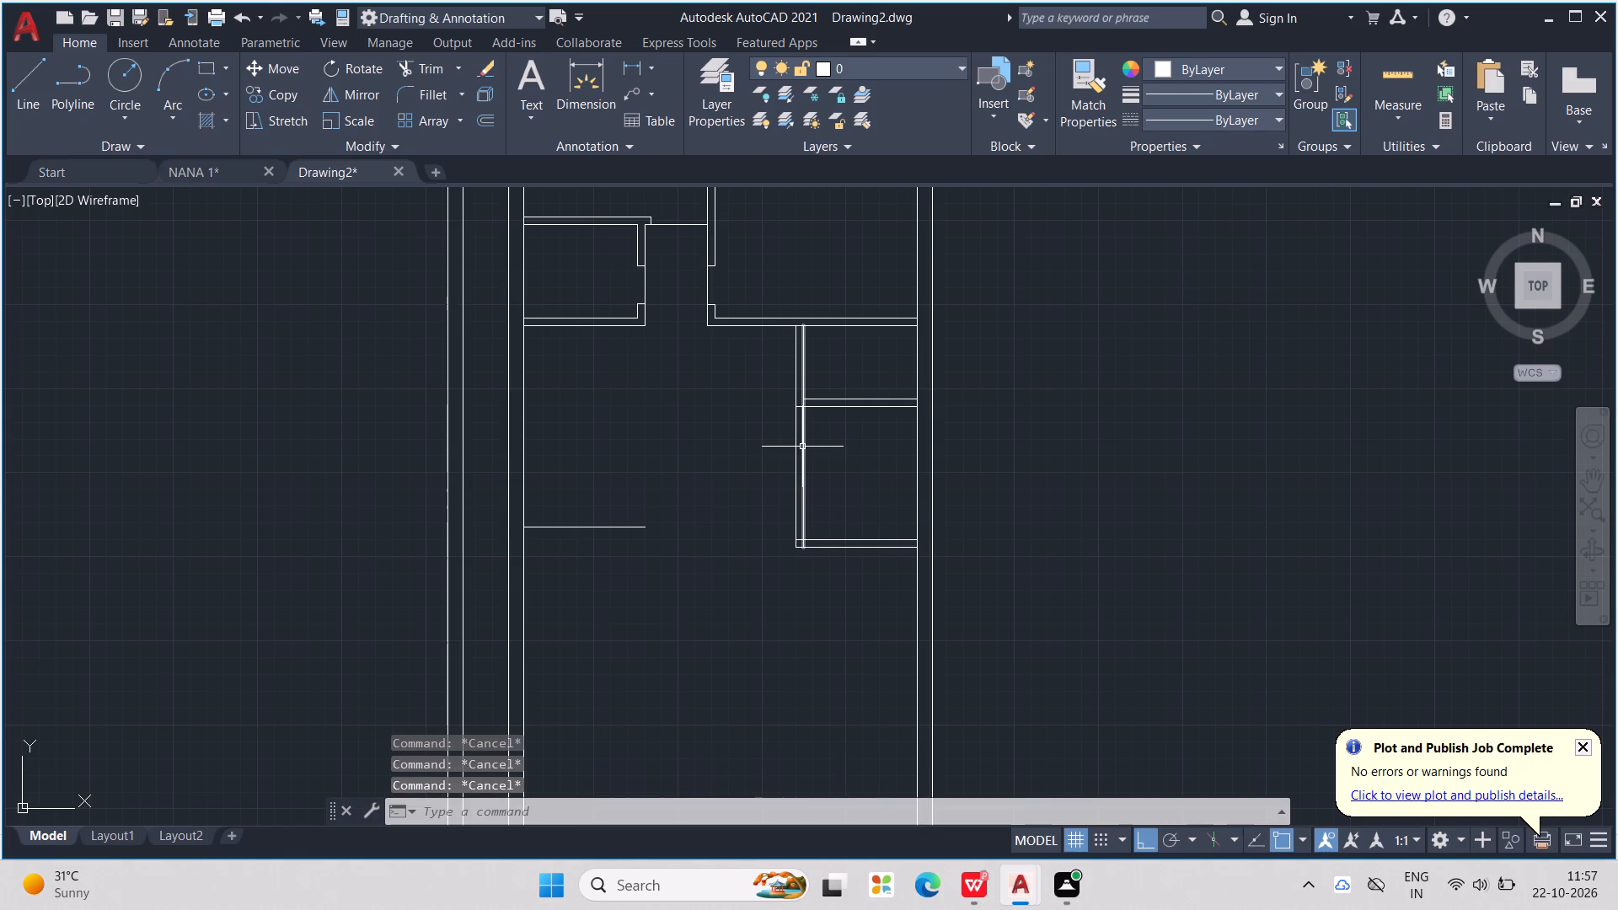
# Draw two short jamb lines across the left partition of the upper small right room, marking a door opening.
pyautogui.press('l')
pyautogui.press('Return')
pyautogui.scroll(2, 816, 419)
pyautogui.moveTo(803, 364); pyautogui.dragTo(829, 500, button='middle')
pyautogui.scroll(-1, 822, 453)
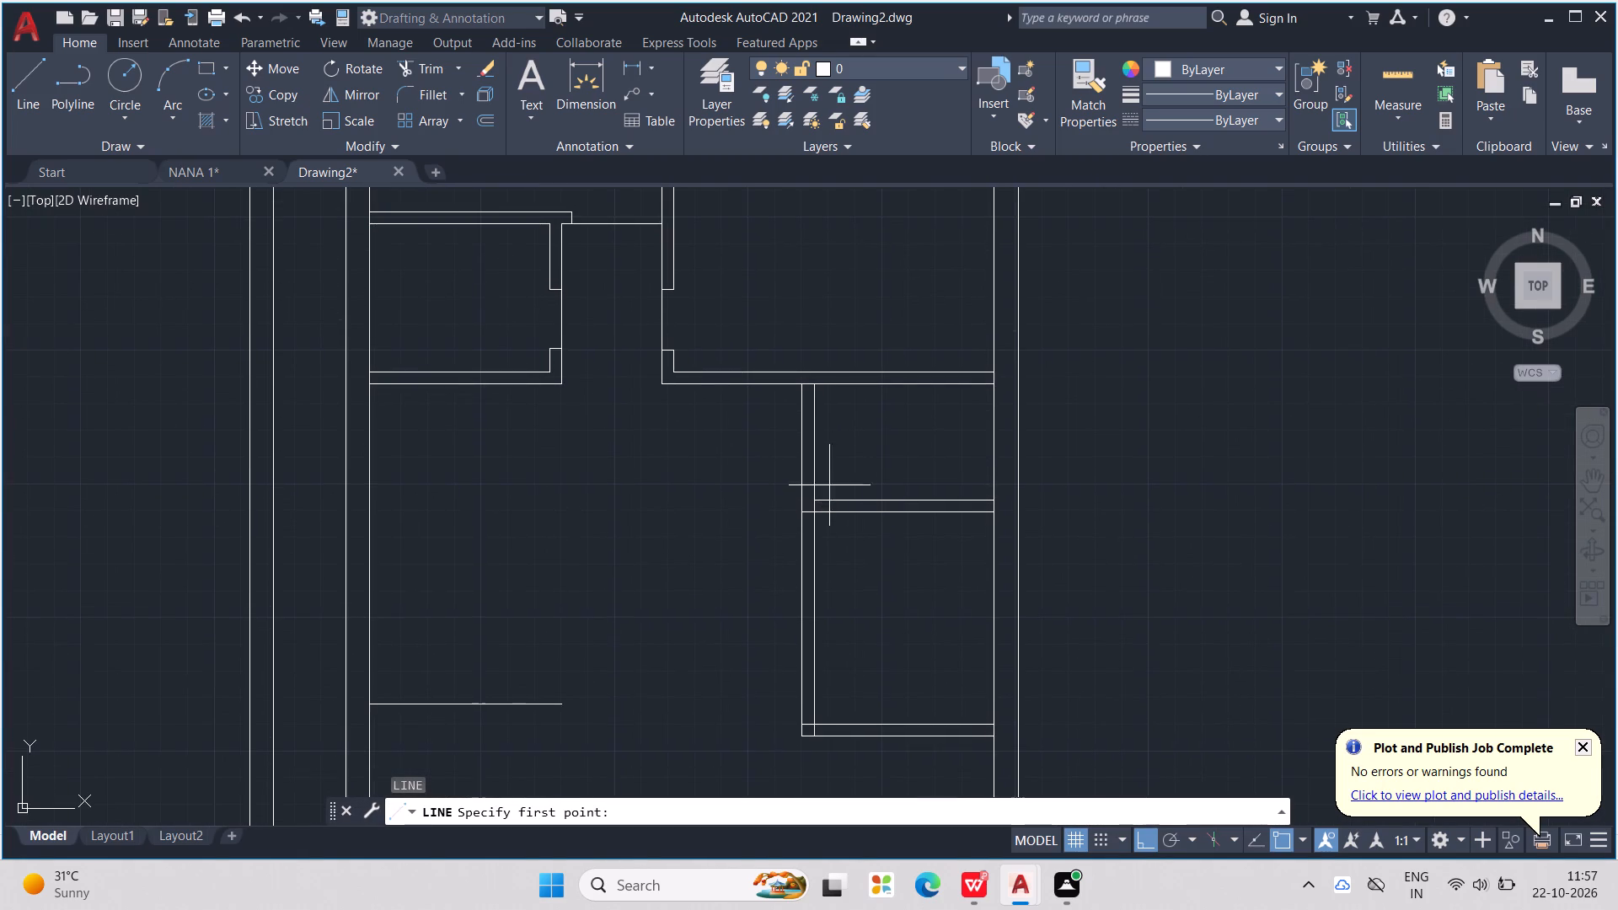
pyautogui.click(804, 422)
pyautogui.click(817, 418)
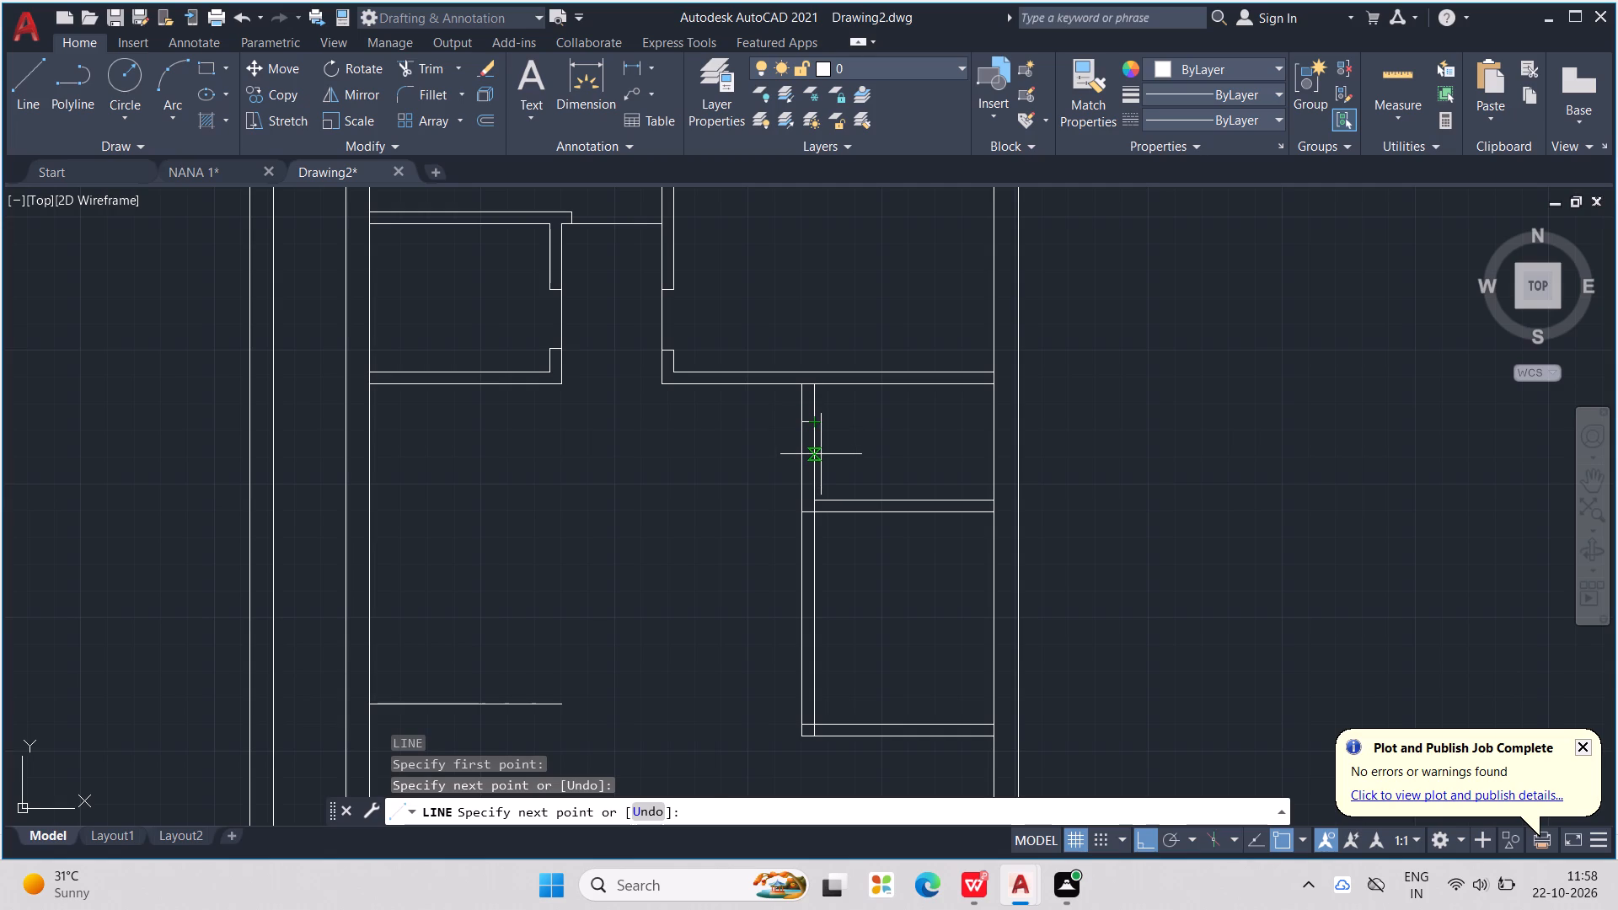
pyautogui.click(820, 456)
pyautogui.click(802, 456)
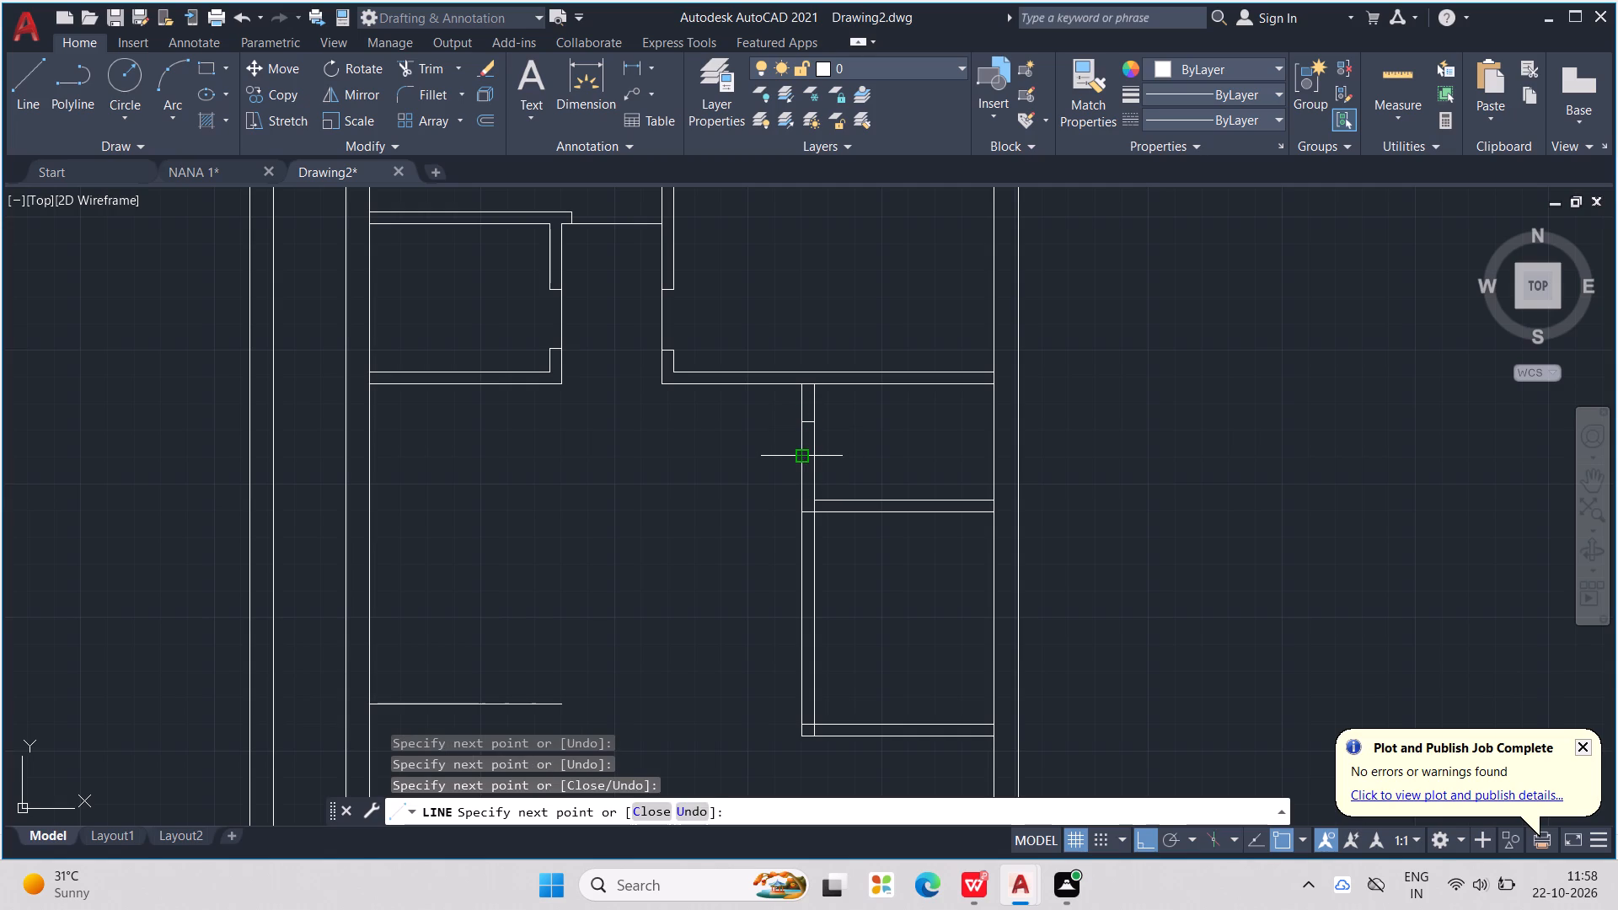
pyautogui.press('Escape')
pyautogui.press('Escape')
pyautogui.press('Escape')
pyautogui.press('Escape')
pyautogui.press('Escape')
pyautogui.press('Escape')
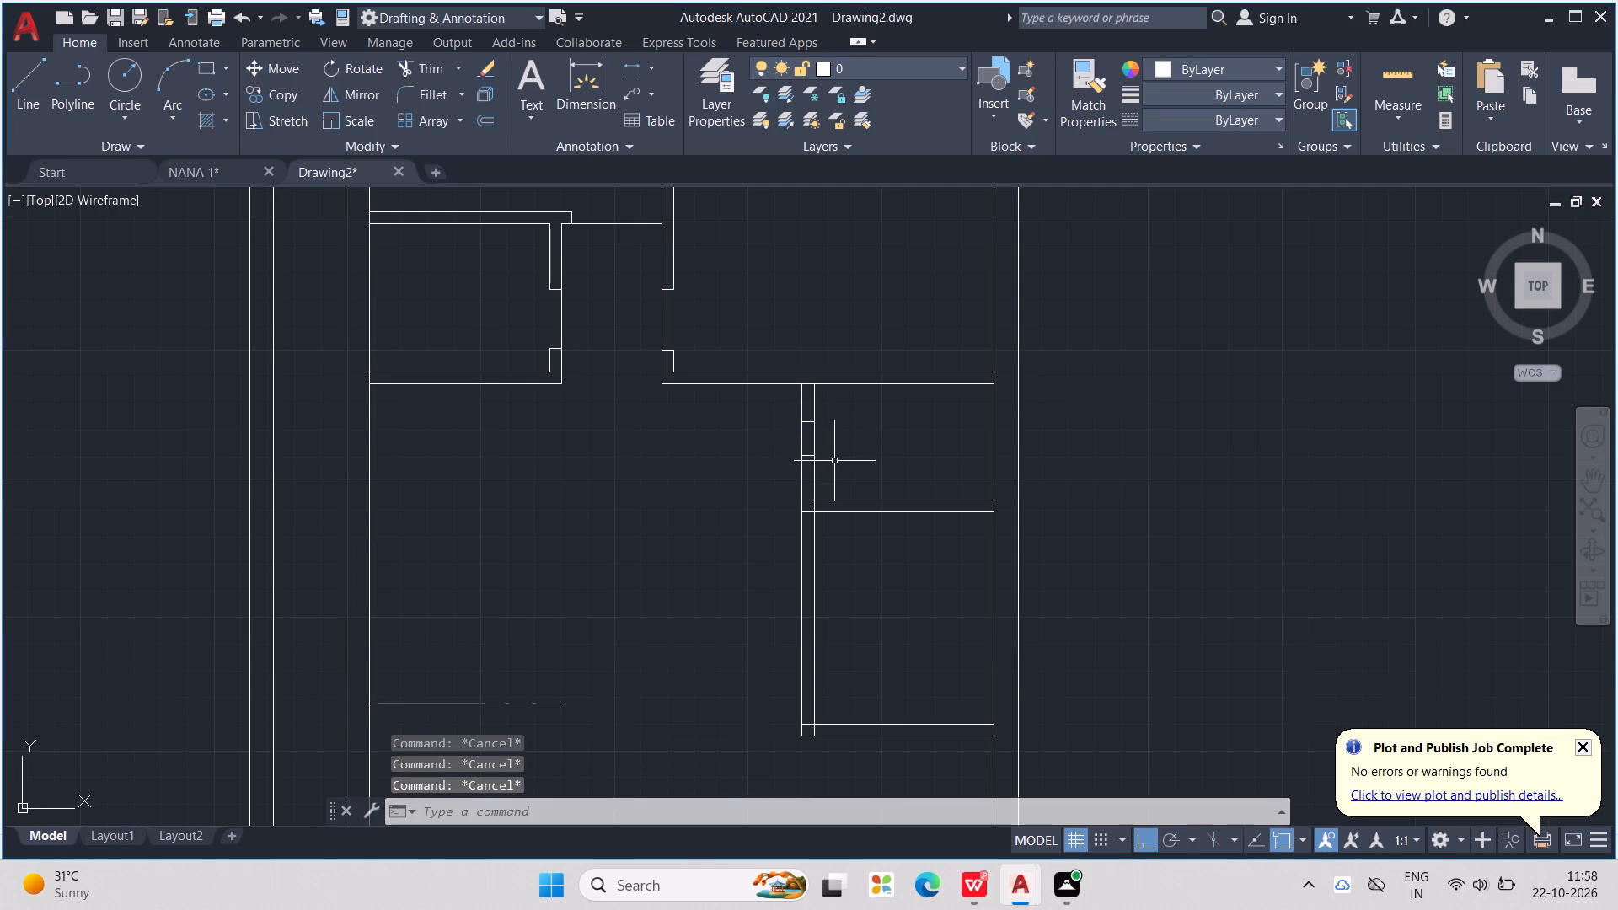
# Trim both partition faces between the two jamb lines to open the doorway of the upper small right room.
pyautogui.press('r')
pyautogui.press('Escape')
pyautogui.press('Escape')
pyautogui.press('Escape')
pyautogui.write('TR')
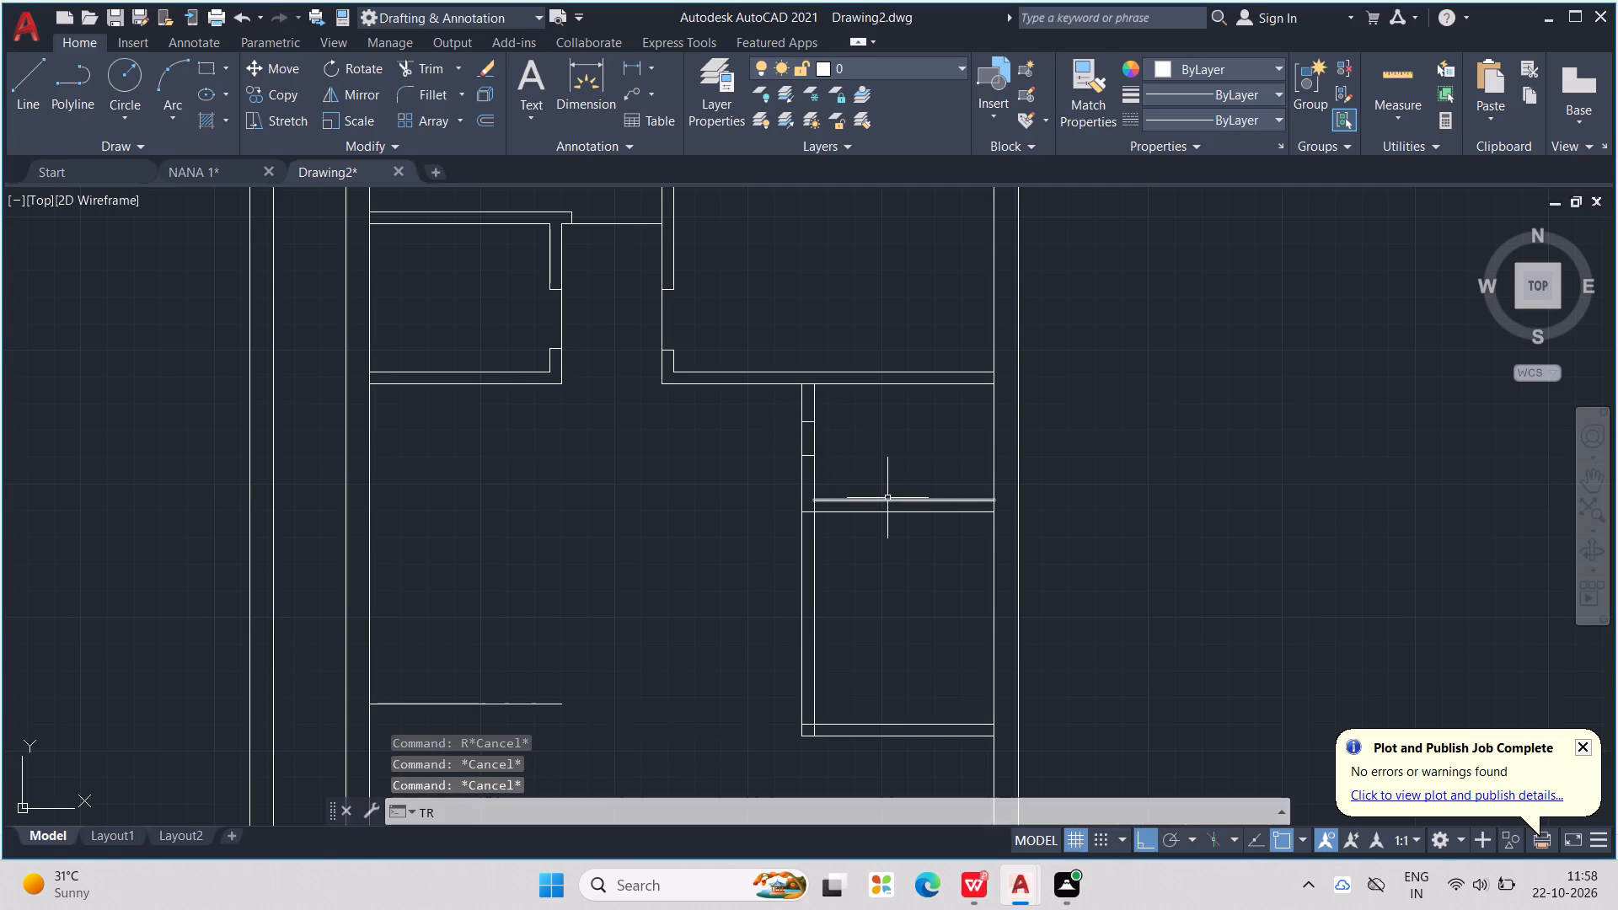
pyautogui.press('Return')
pyautogui.scroll(2, 889, 483)
pyautogui.moveTo(730, 386); pyautogui.dragTo(636, 383)
pyautogui.scroll(-2, 657, 374)
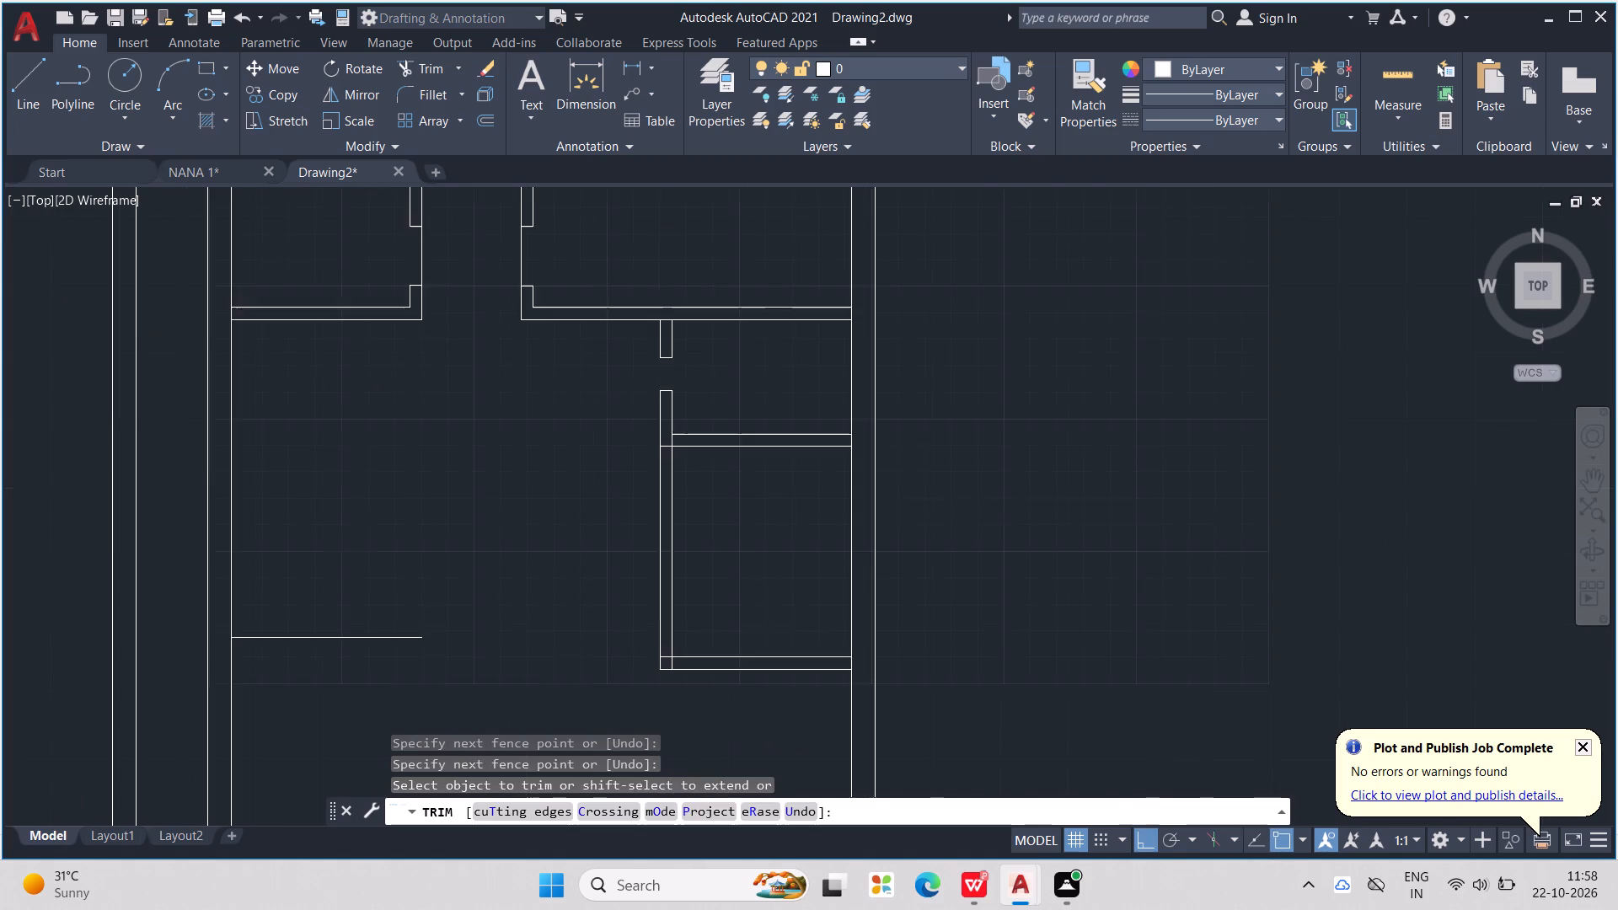
# Trim the overlapping line segments where the cross wall between the two small right rooms meets the left partition.
pyautogui.scroll(3, 672, 453)
pyautogui.click(654, 413)
pyautogui.click(666, 408)
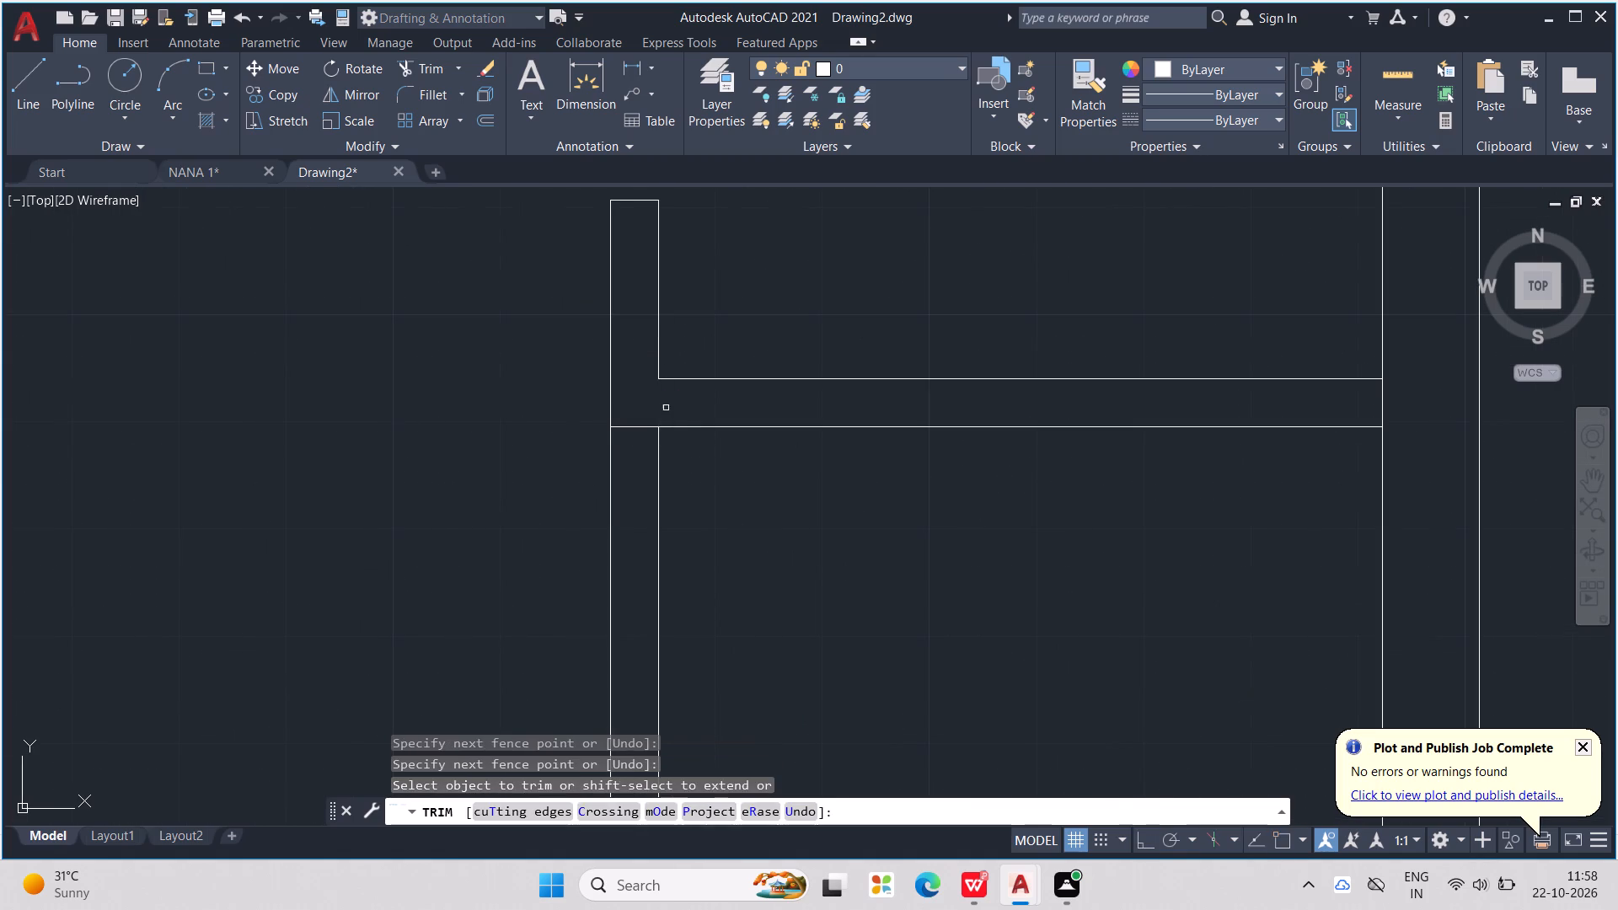
pyautogui.moveTo(651, 411); pyautogui.dragTo(641, 436)
pyautogui.press('Escape')
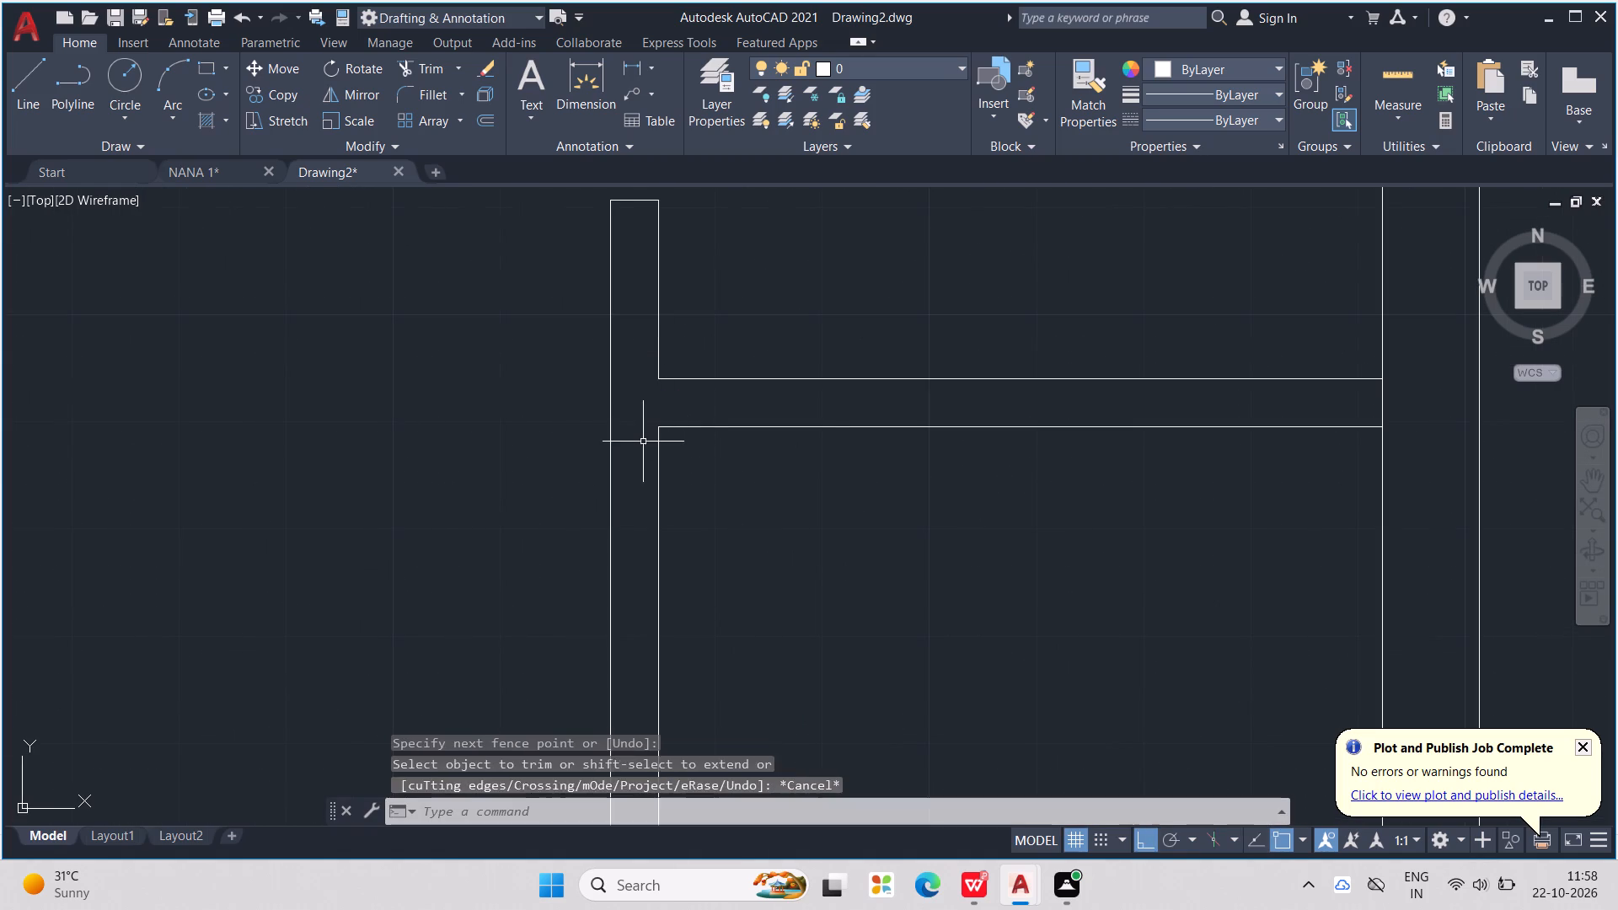
pyautogui.press('Escape')
pyautogui.press('Escape')
pyautogui.press('Escape')
pyautogui.press('Escape')
pyautogui.moveTo(758, 508); pyautogui.dragTo(746, 466, button='middle')
pyautogui.press('Escape')
pyautogui.press('Escape')
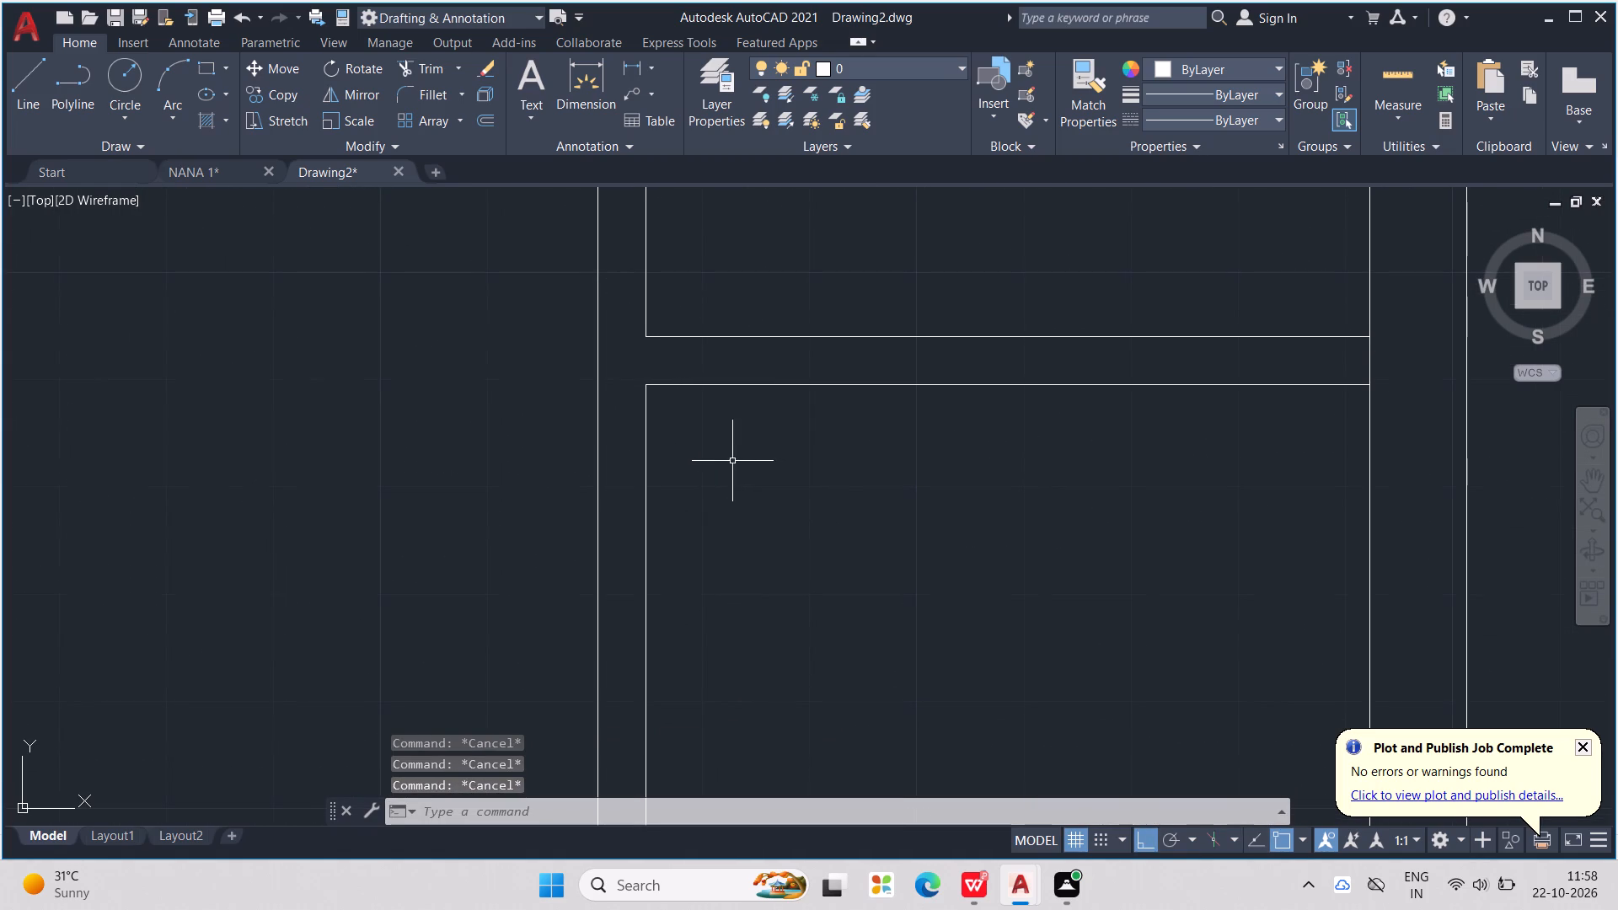
# Draw connected lines crossing the left partition just below the upper doorway and again partway down the lower right room.
pyautogui.press('l')
pyautogui.press('Return')
pyautogui.scroll(-2, 742, 459)
pyautogui.scroll(1, 743, 488)
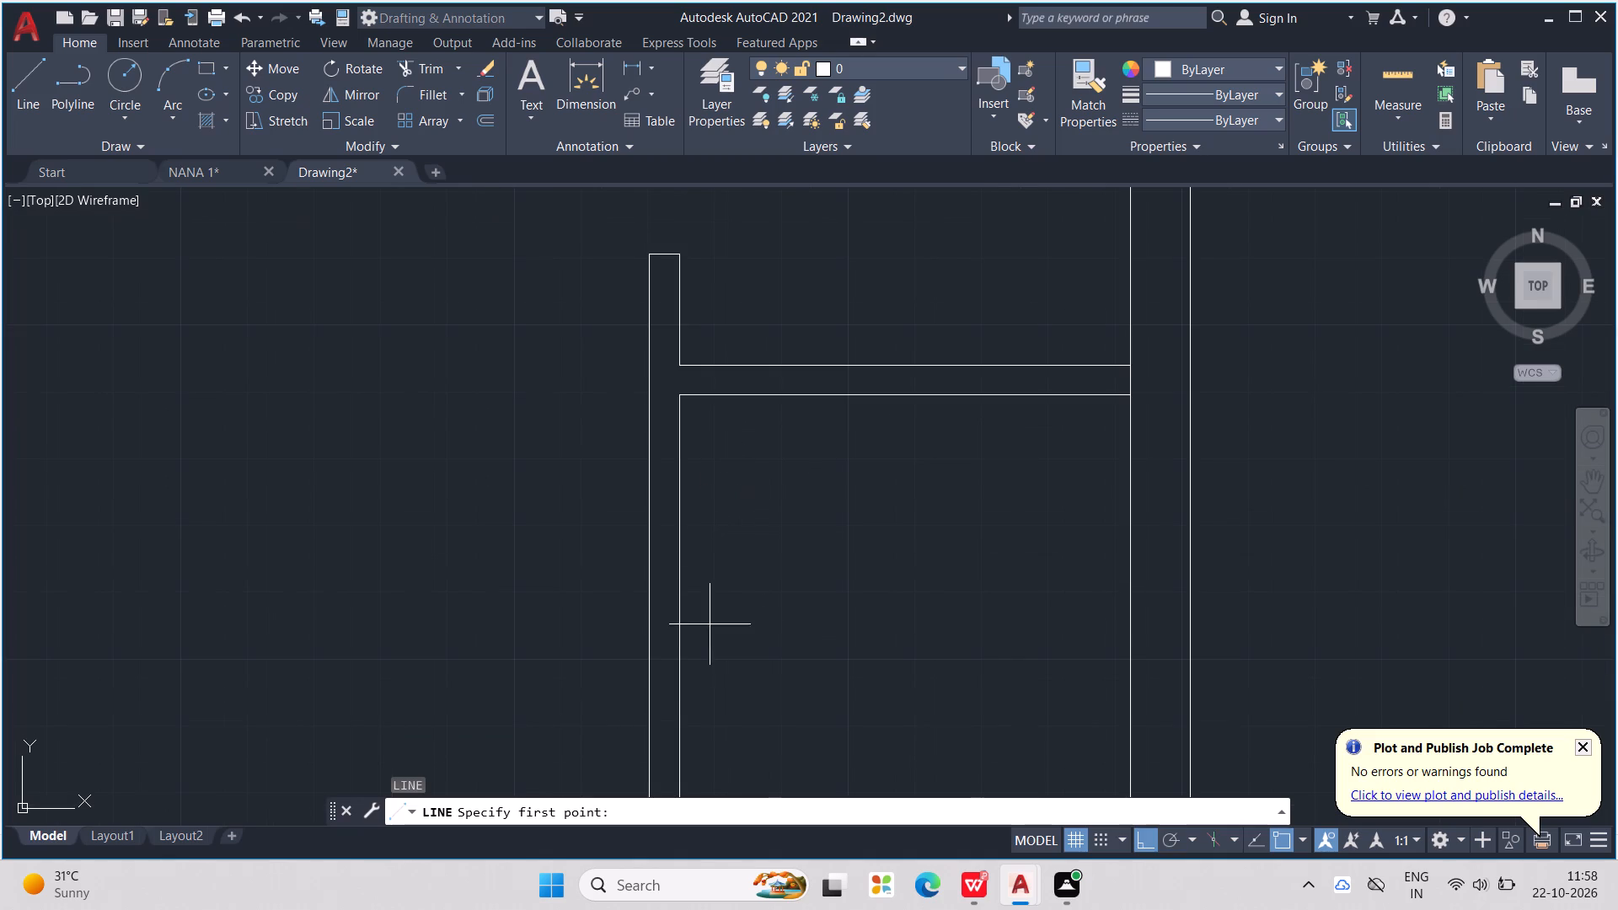
pyautogui.moveTo(619, 697); pyautogui.dragTo(805, 747)
pyautogui.click(798, 733)
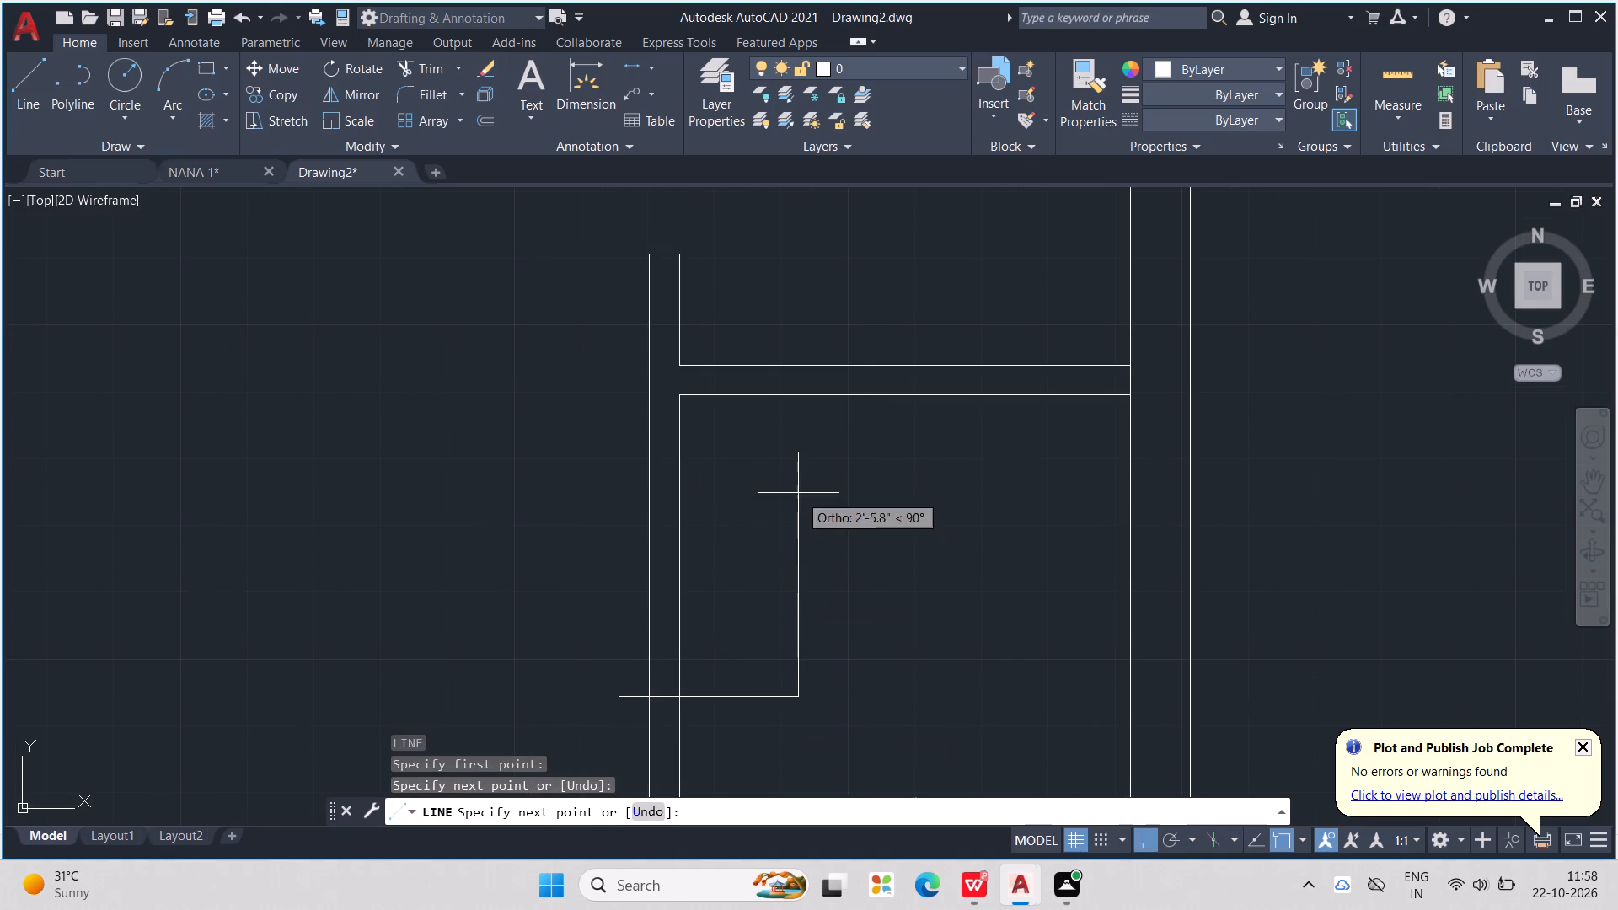
pyautogui.click(743, 280)
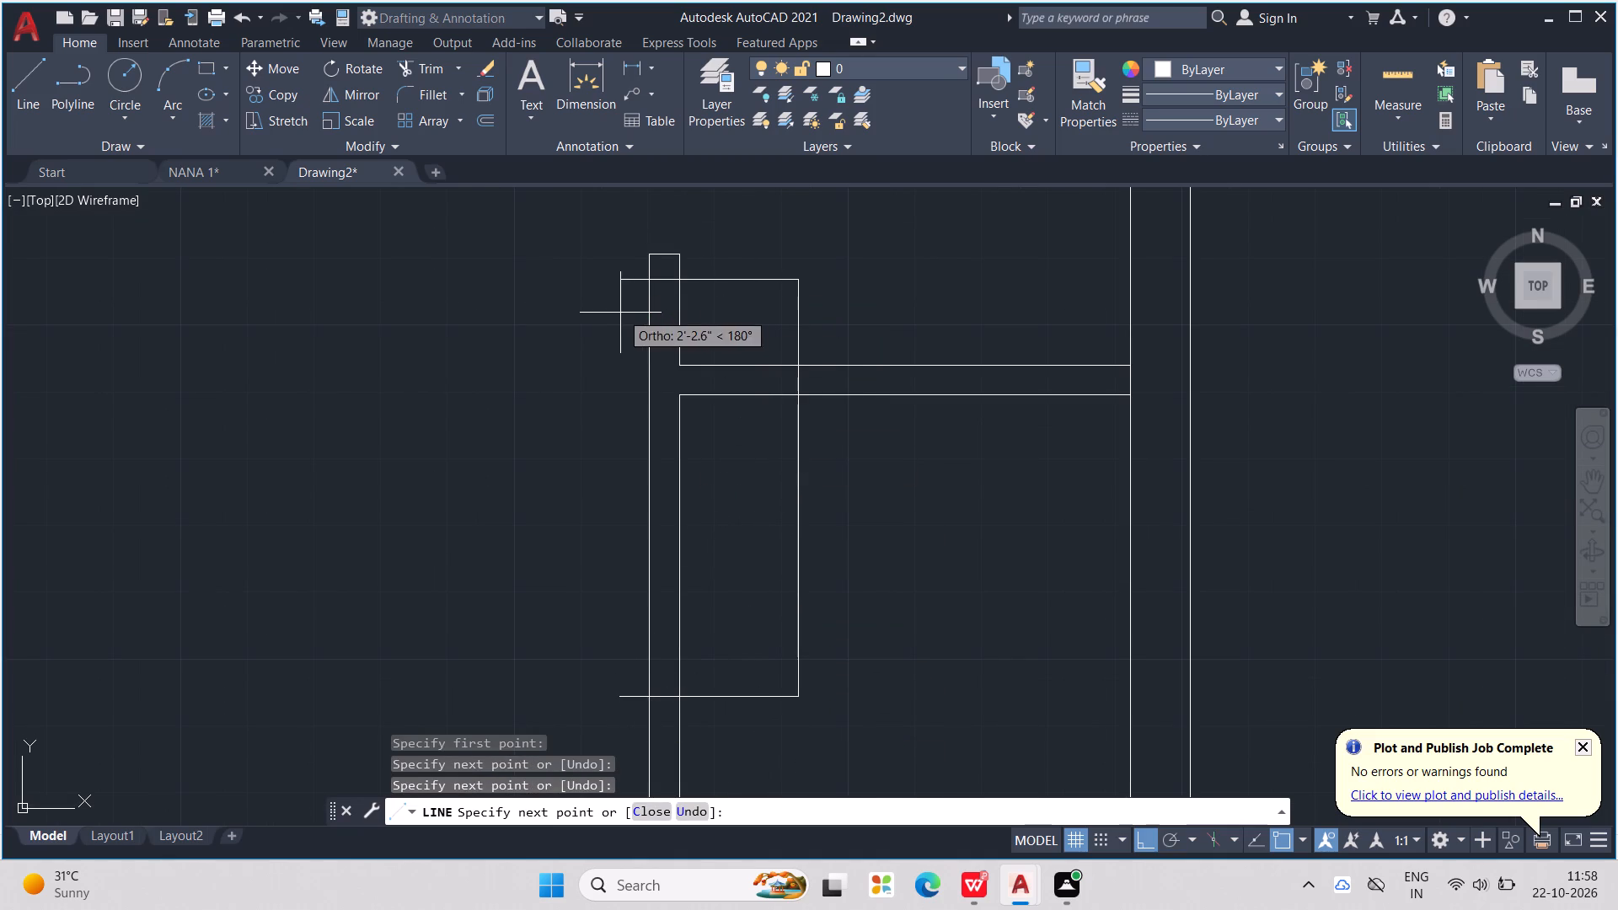
pyautogui.click(619, 313)
pyautogui.click(625, 307)
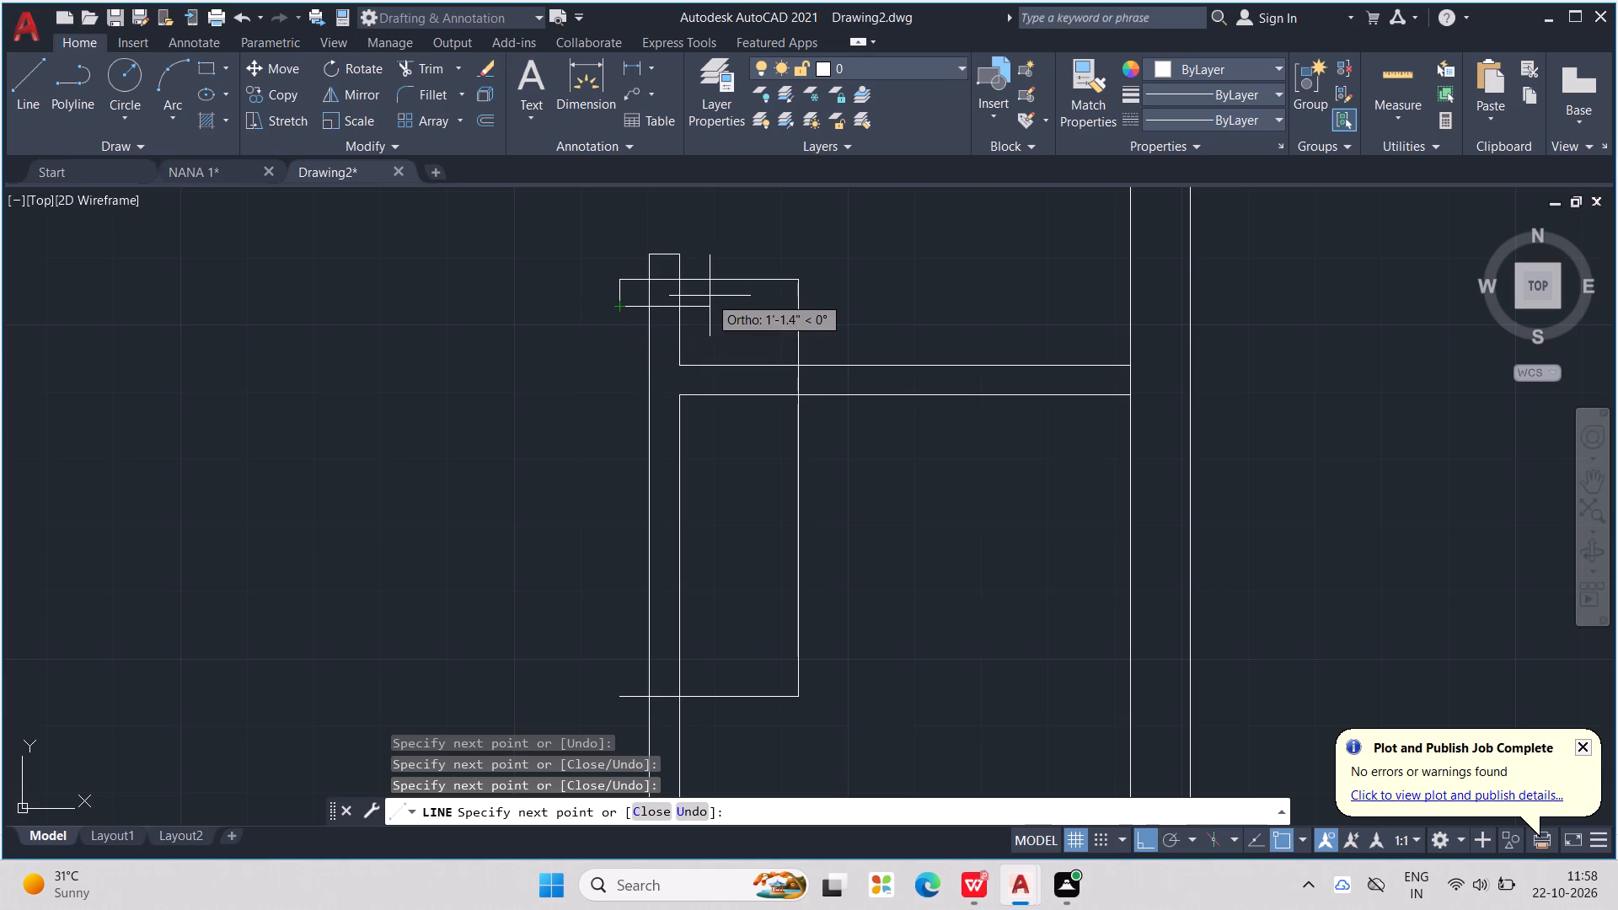
pyautogui.click(730, 296)
pyautogui.press('Escape')
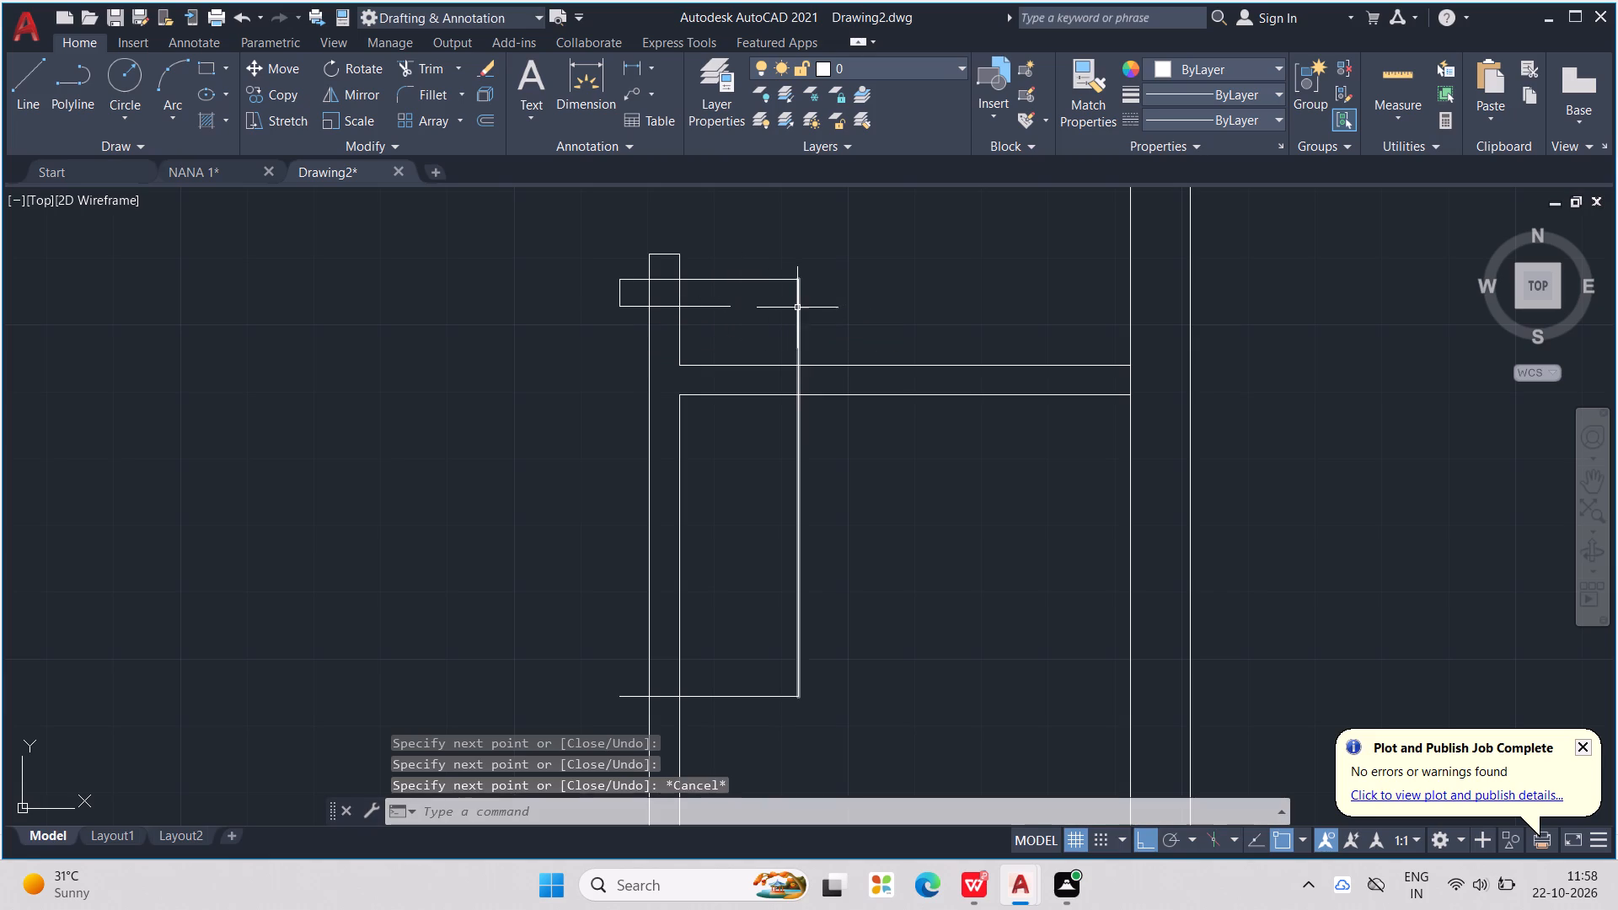
# Erase the long vertical guide line and the topmost horizontal guide line beside the left partition.
pyautogui.click(797, 308)
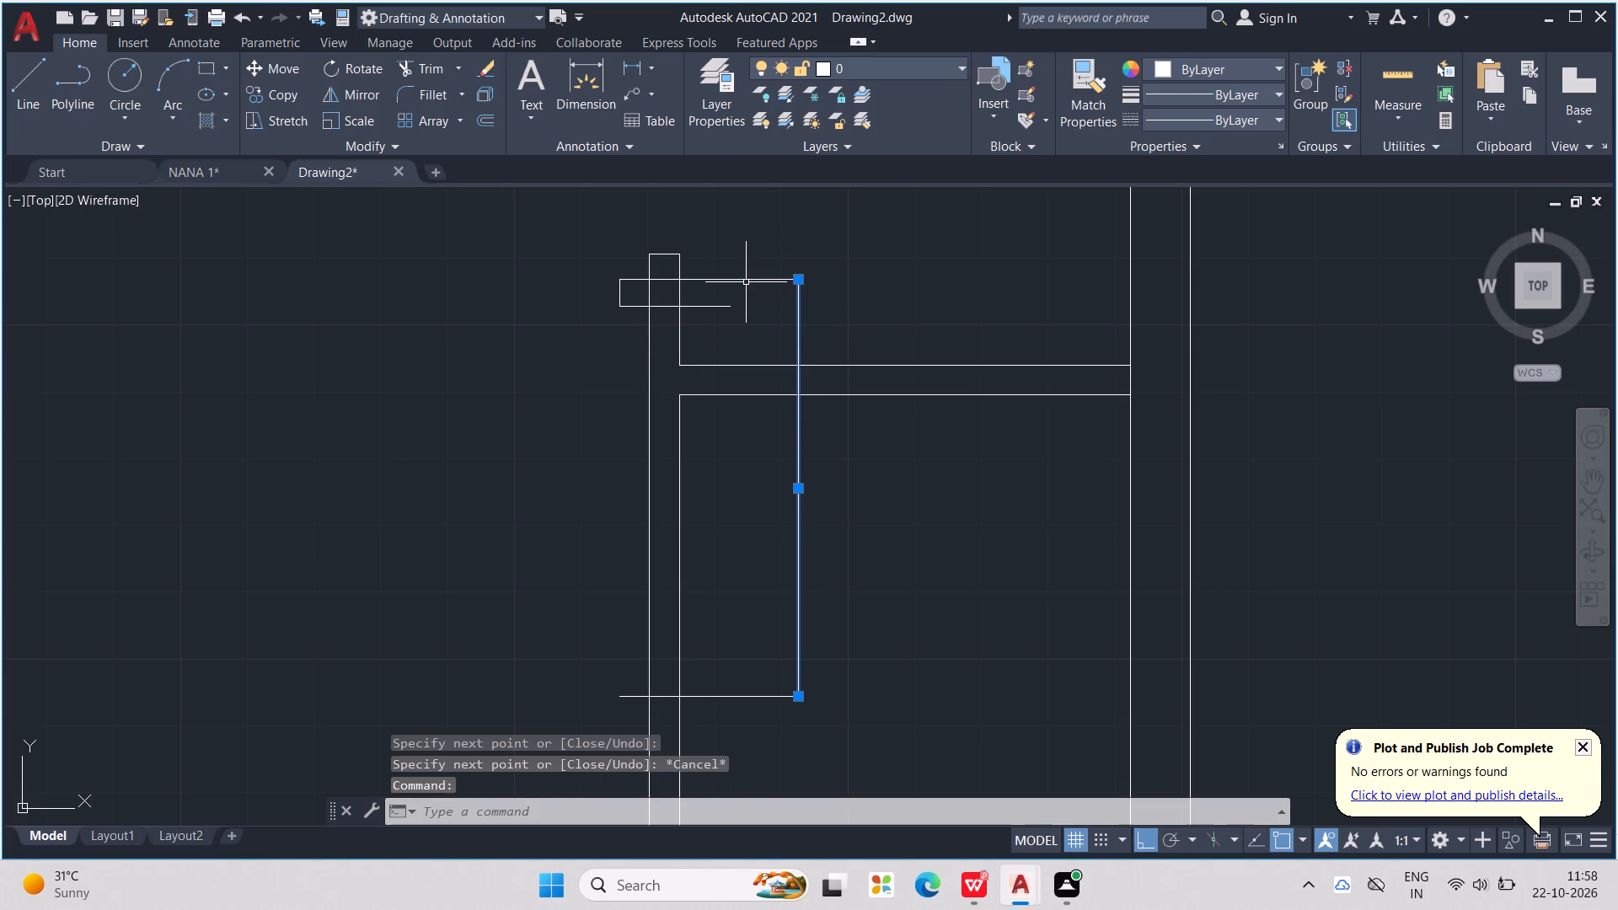
pyautogui.click(746, 281)
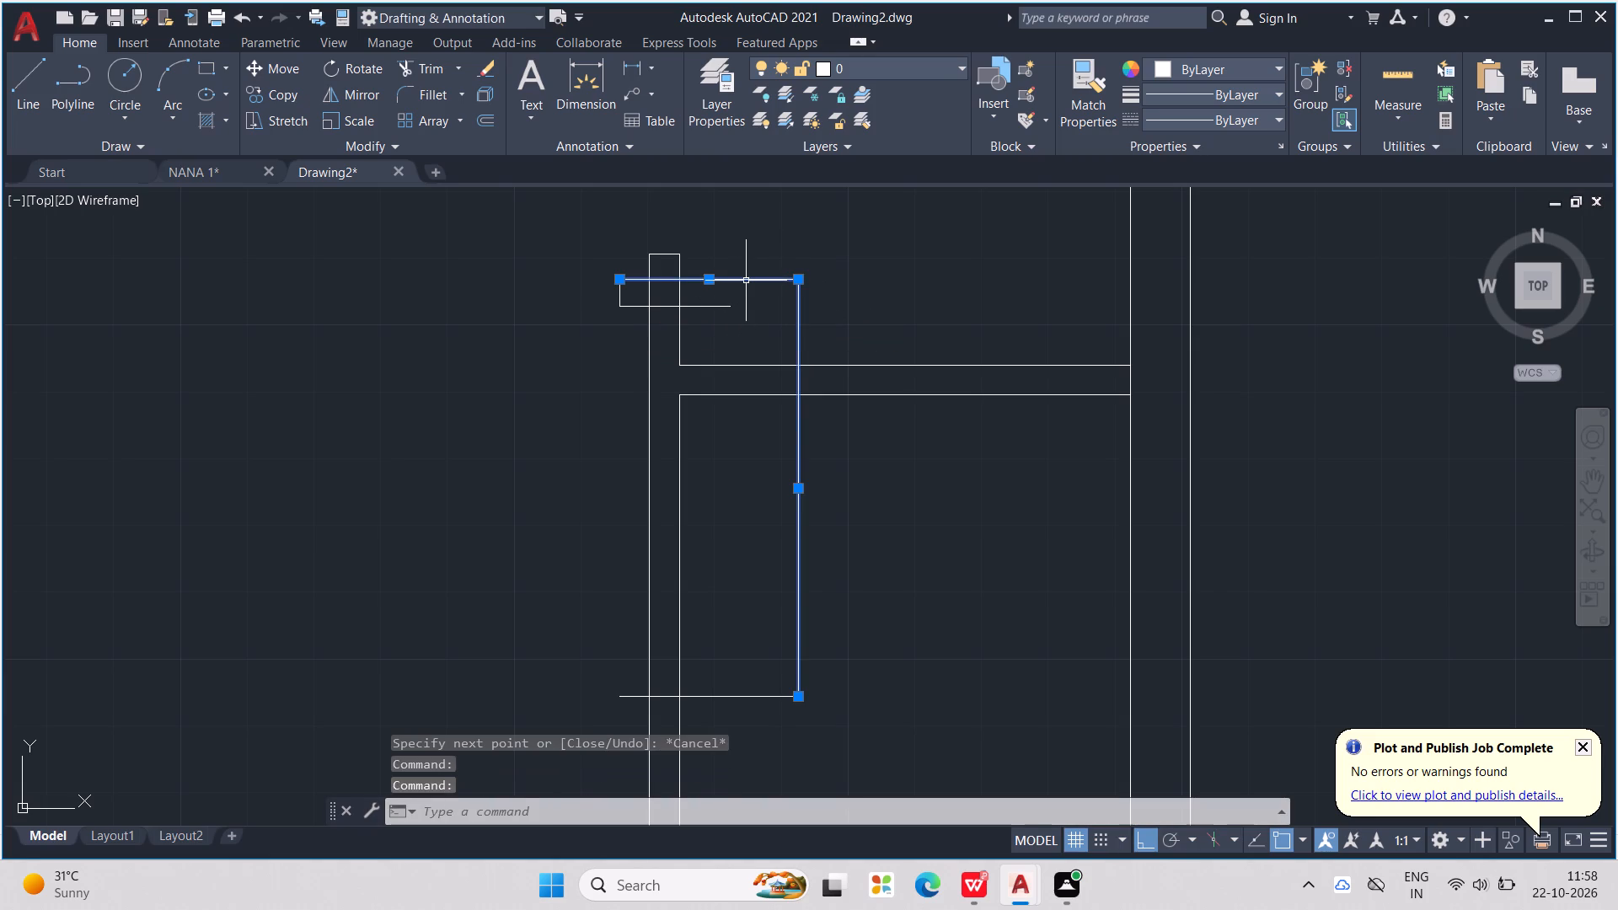
pyautogui.press('Delete')
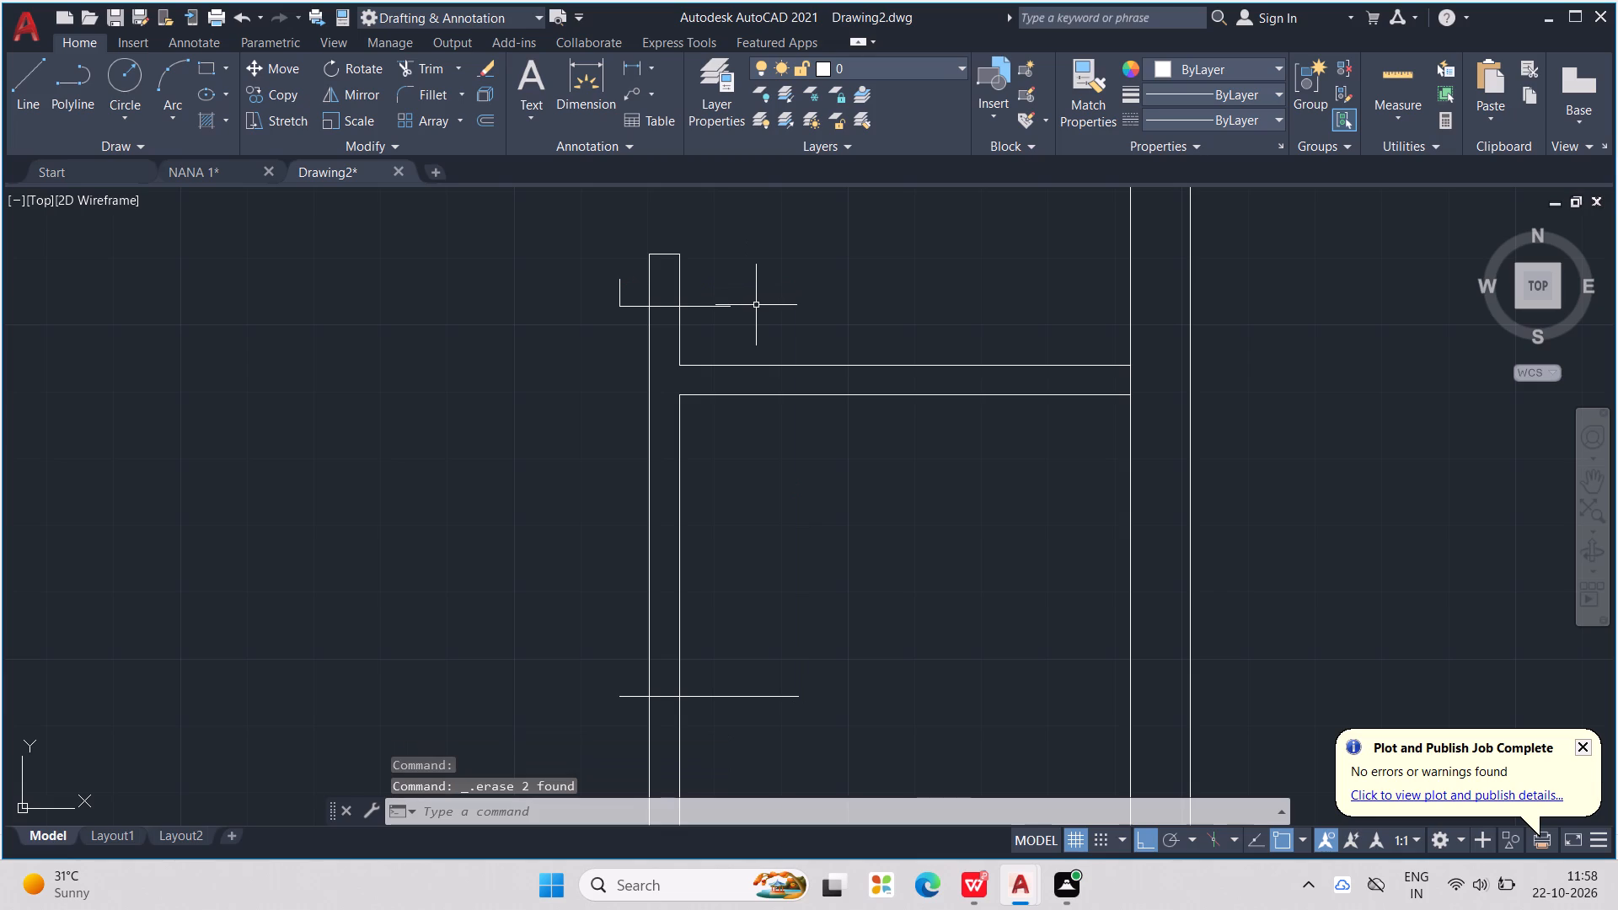
pyautogui.press('Escape')
pyautogui.press('Escape')
# Trim the overhang of the lower crossing line on the room side of the partition.
pyautogui.scroll(-1, 780, 398)
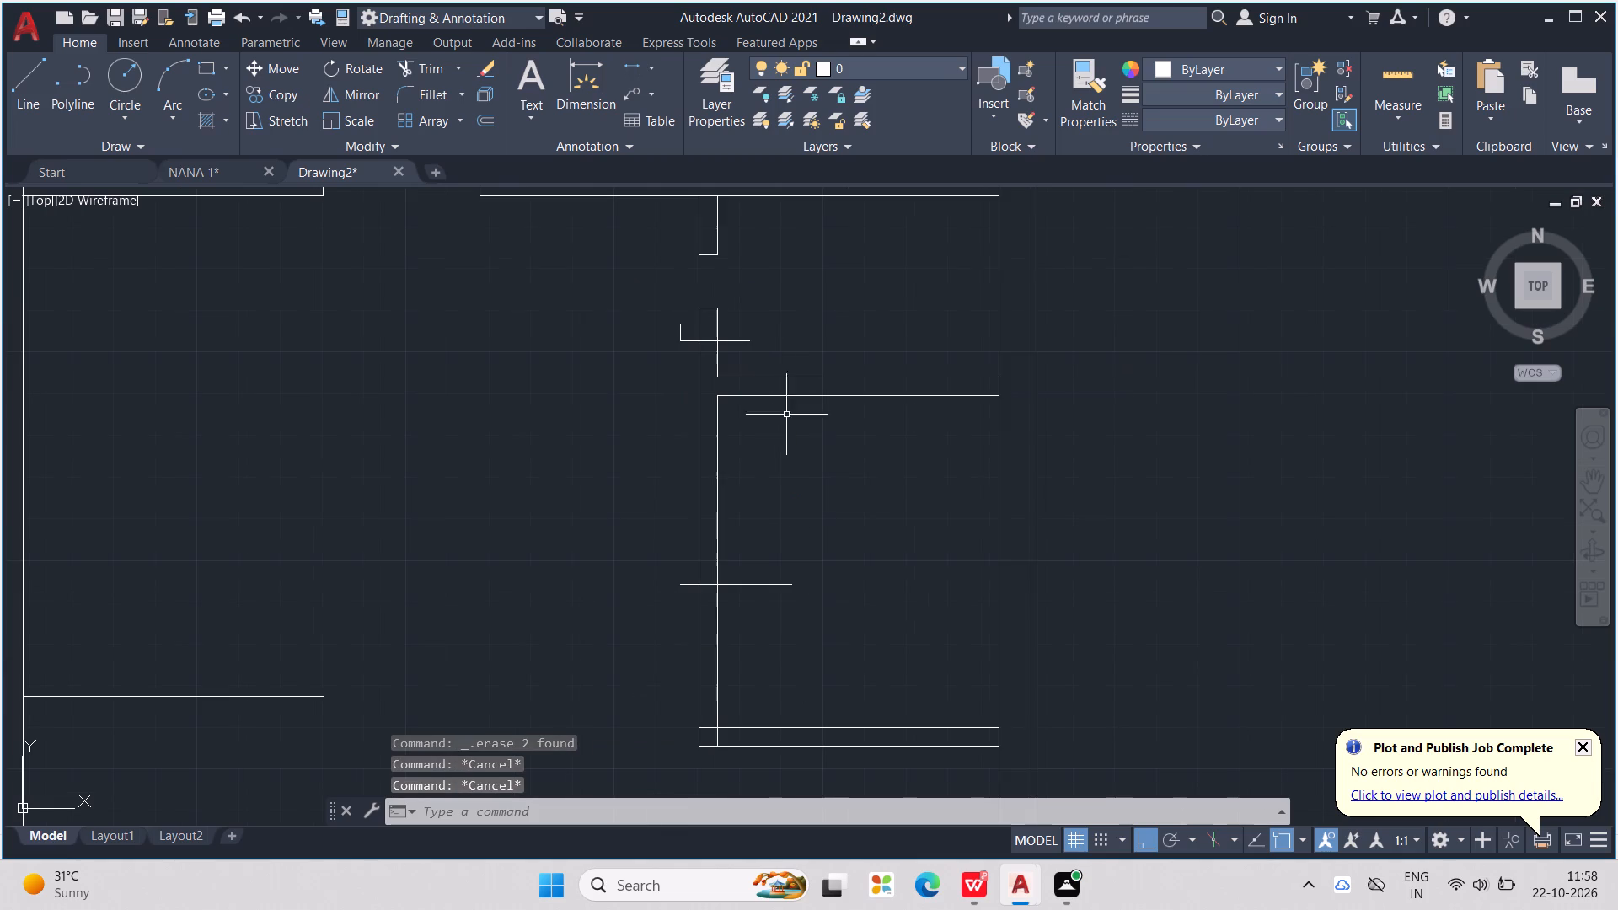
pyautogui.moveTo(809, 477); pyautogui.dragTo(797, 457, button='middle')
pyautogui.scroll(-2, 796, 455)
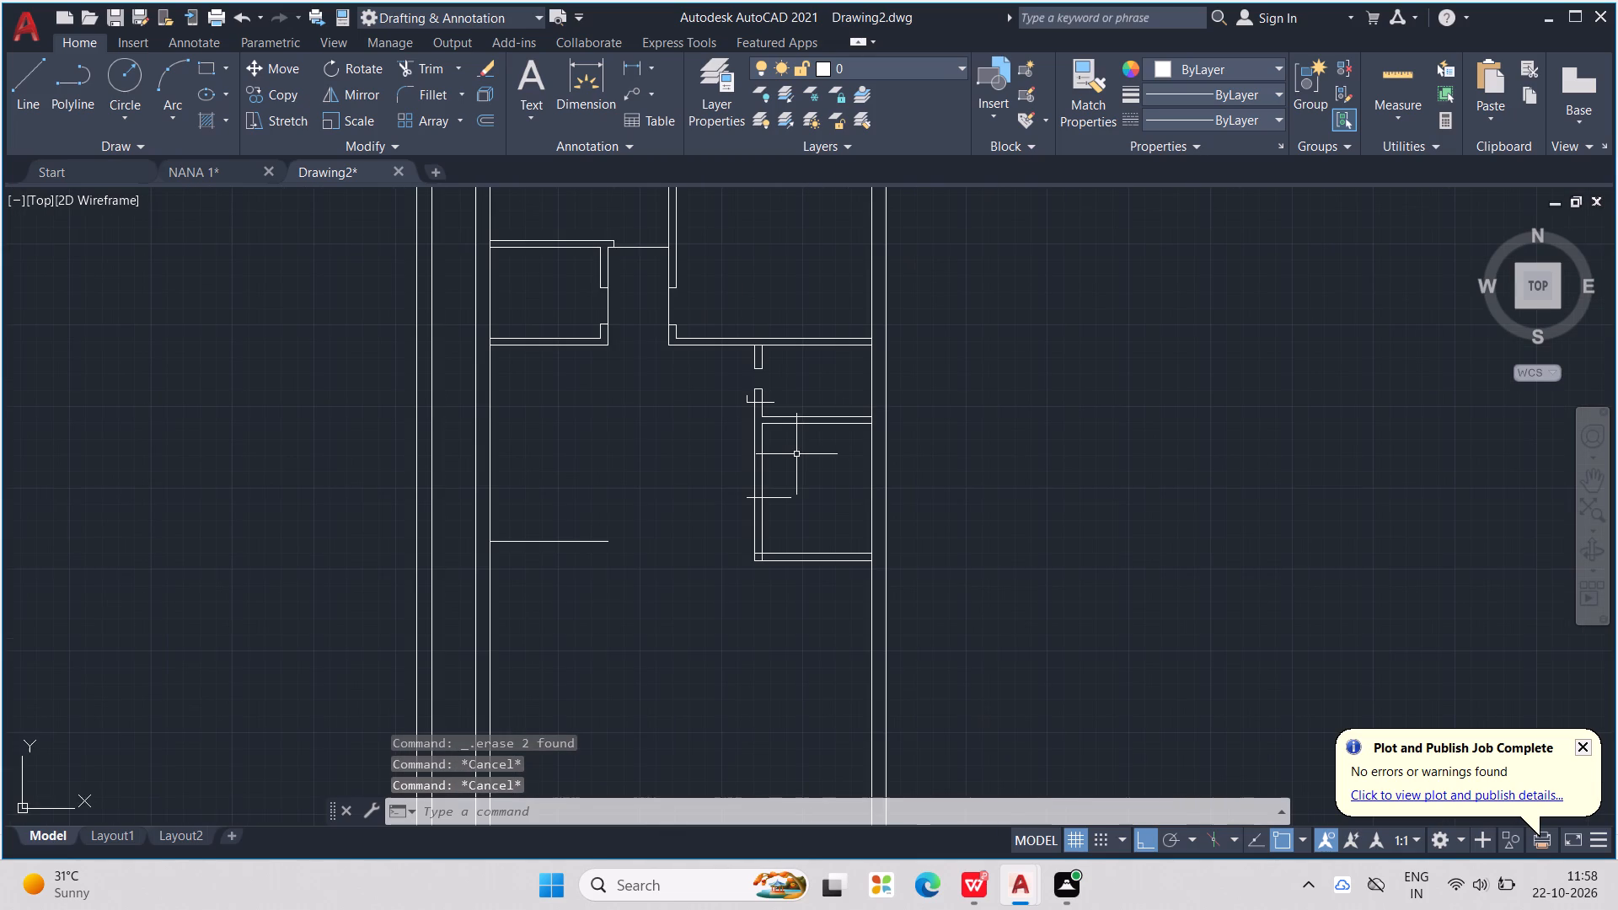
pyautogui.write('TR')
pyautogui.press('Return')
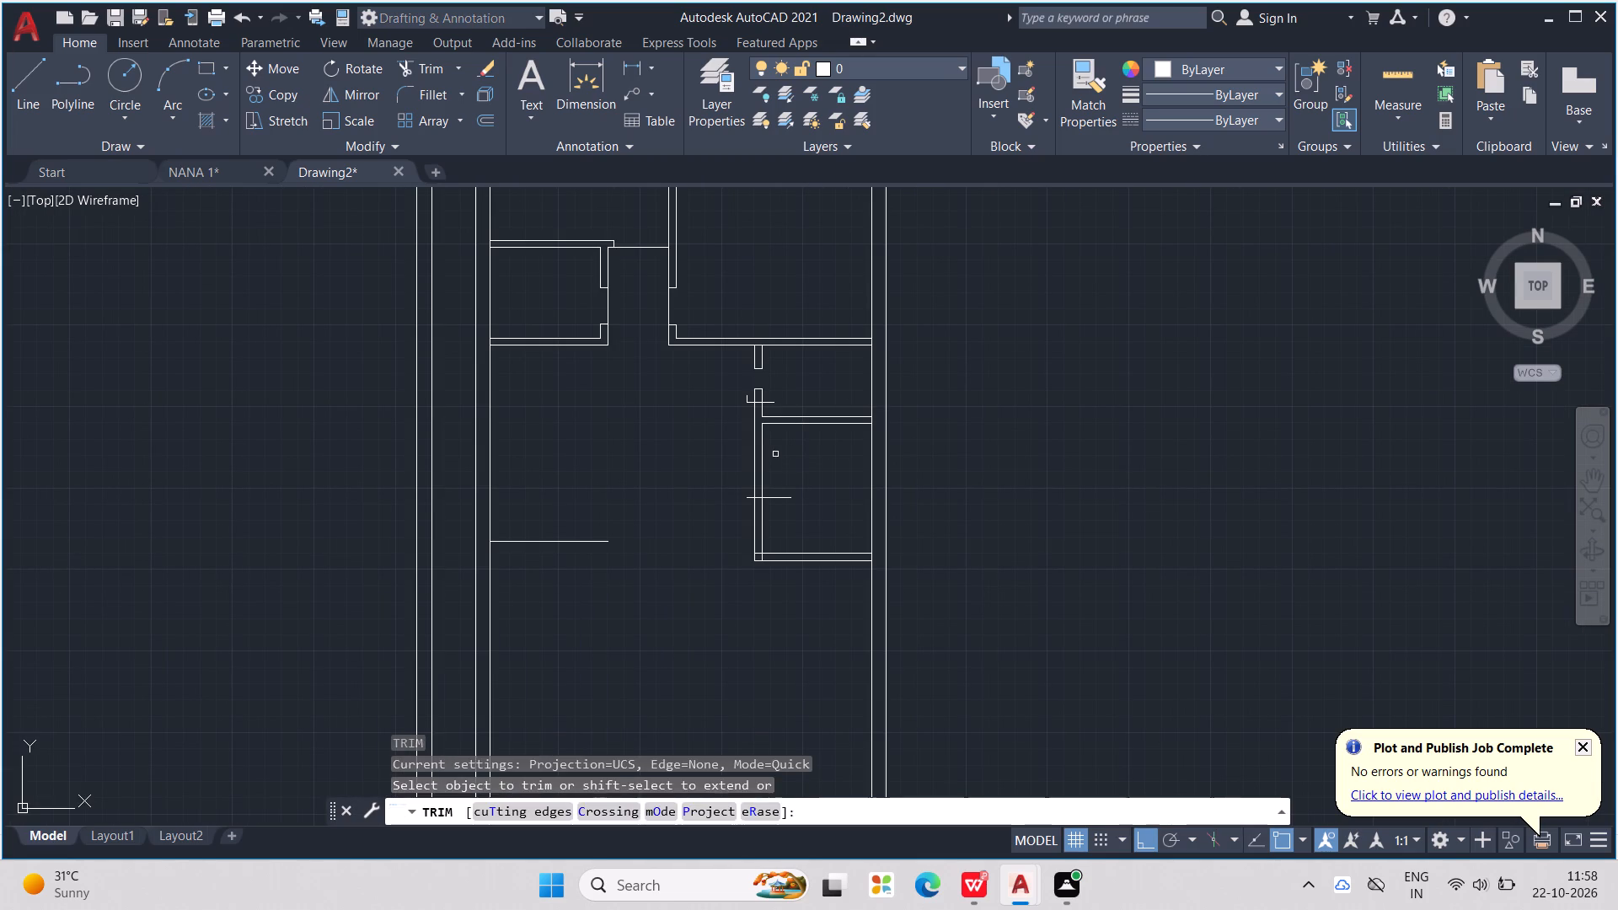
pyautogui.click(773, 456)
pyautogui.click(786, 499)
# Trim the partition stub back to the upper crossing line, widening the upper doorway, and remove the leftover line pieces.
pyautogui.scroll(2, 753, 399)
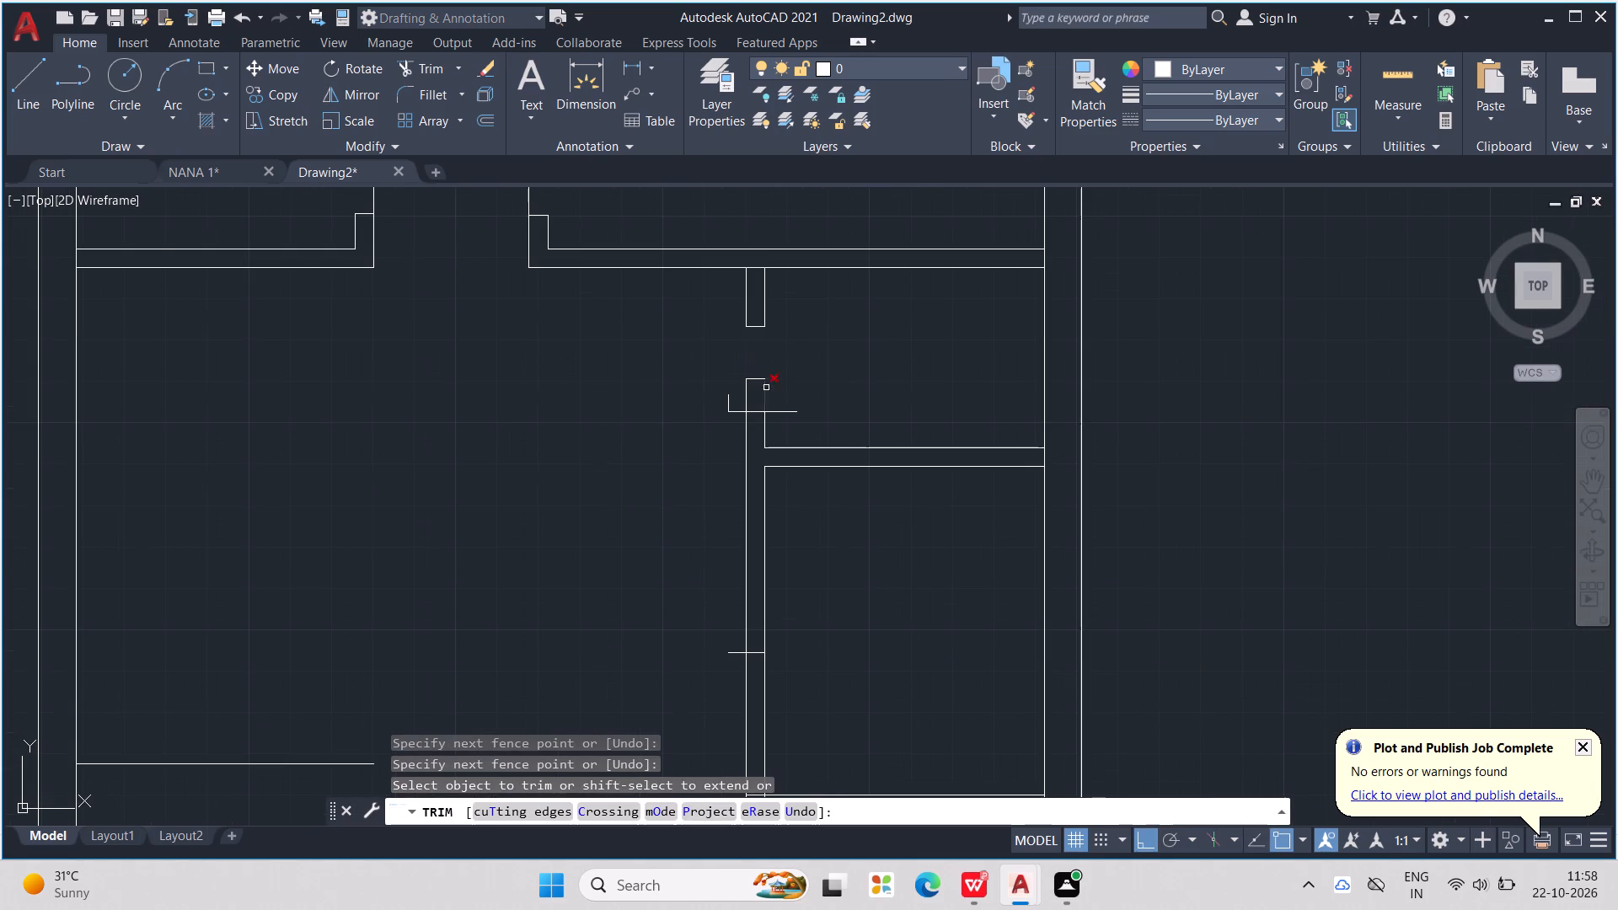
pyautogui.moveTo(780, 390); pyautogui.dragTo(732, 420)
pyautogui.moveTo(737, 400); pyautogui.dragTo(721, 404)
pyautogui.moveTo(745, 387); pyautogui.dragTo(765, 371)
pyautogui.moveTo(768, 393); pyautogui.dragTo(779, 417)
pyautogui.press('Escape')
pyautogui.press('Escape')
pyautogui.press('Escape')
pyautogui.press('Escape')
pyautogui.press('Escape')
pyautogui.press('Escape')
pyautogui.press('Escape')
pyautogui.press('Escape')
pyautogui.press('Escape')
pyautogui.press('Escape')
pyautogui.press('Escape')
pyautogui.press('Escape')
pyautogui.press('Escape')
pyautogui.press('Escape')
pyautogui.press('Escape')
pyautogui.press('Escape')
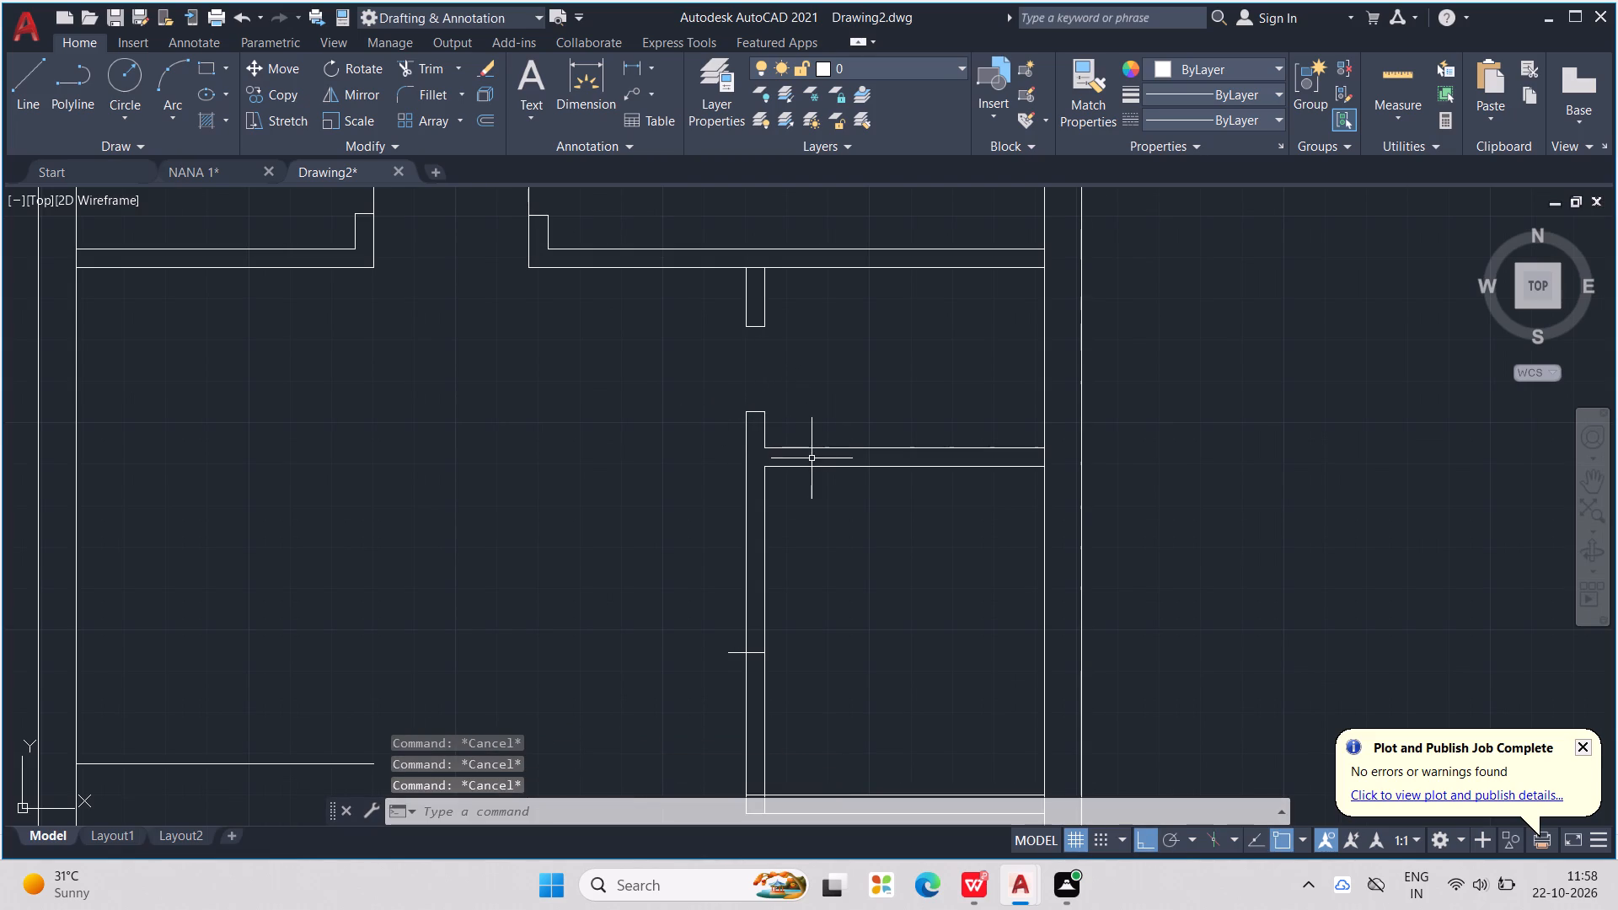
# Extend the lower face of the cross wall between the small right rooms to the partition's outer face.
pyautogui.press('e')
pyautogui.press('x')
pyautogui.press('Return')
pyautogui.click(785, 464)
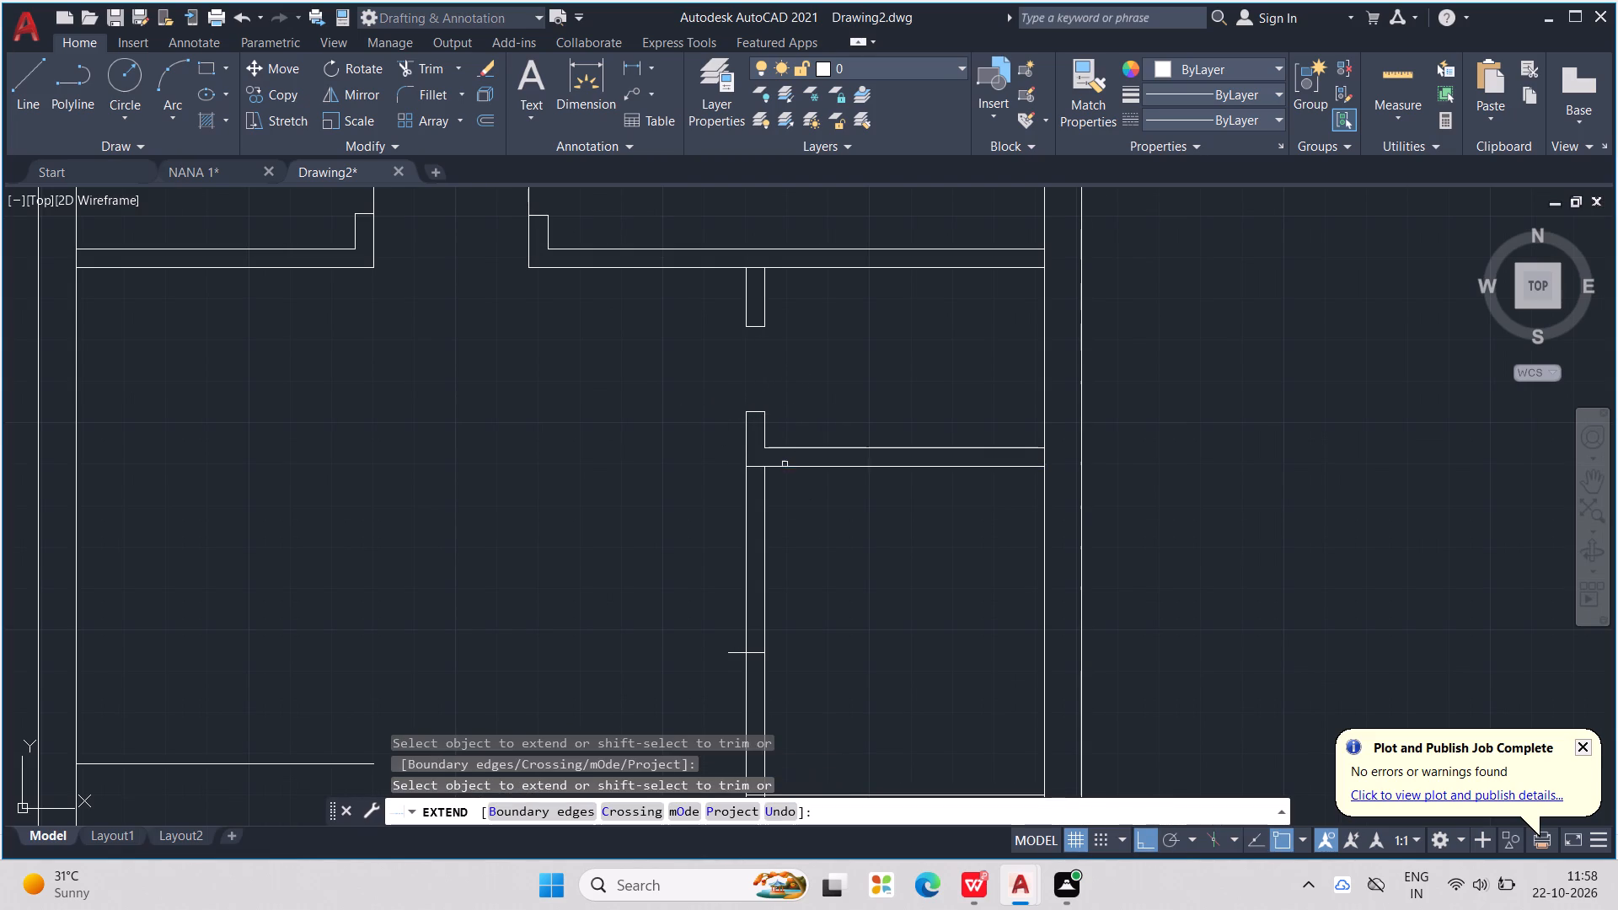
pyautogui.press('Escape')
pyautogui.press('Escape')
pyautogui.press('Escape')
pyautogui.press('Escape')
# Trim the partition between the cross wall and the lower crossing line to open the lower right room, removing the line's overhang.
pyautogui.write('TR')
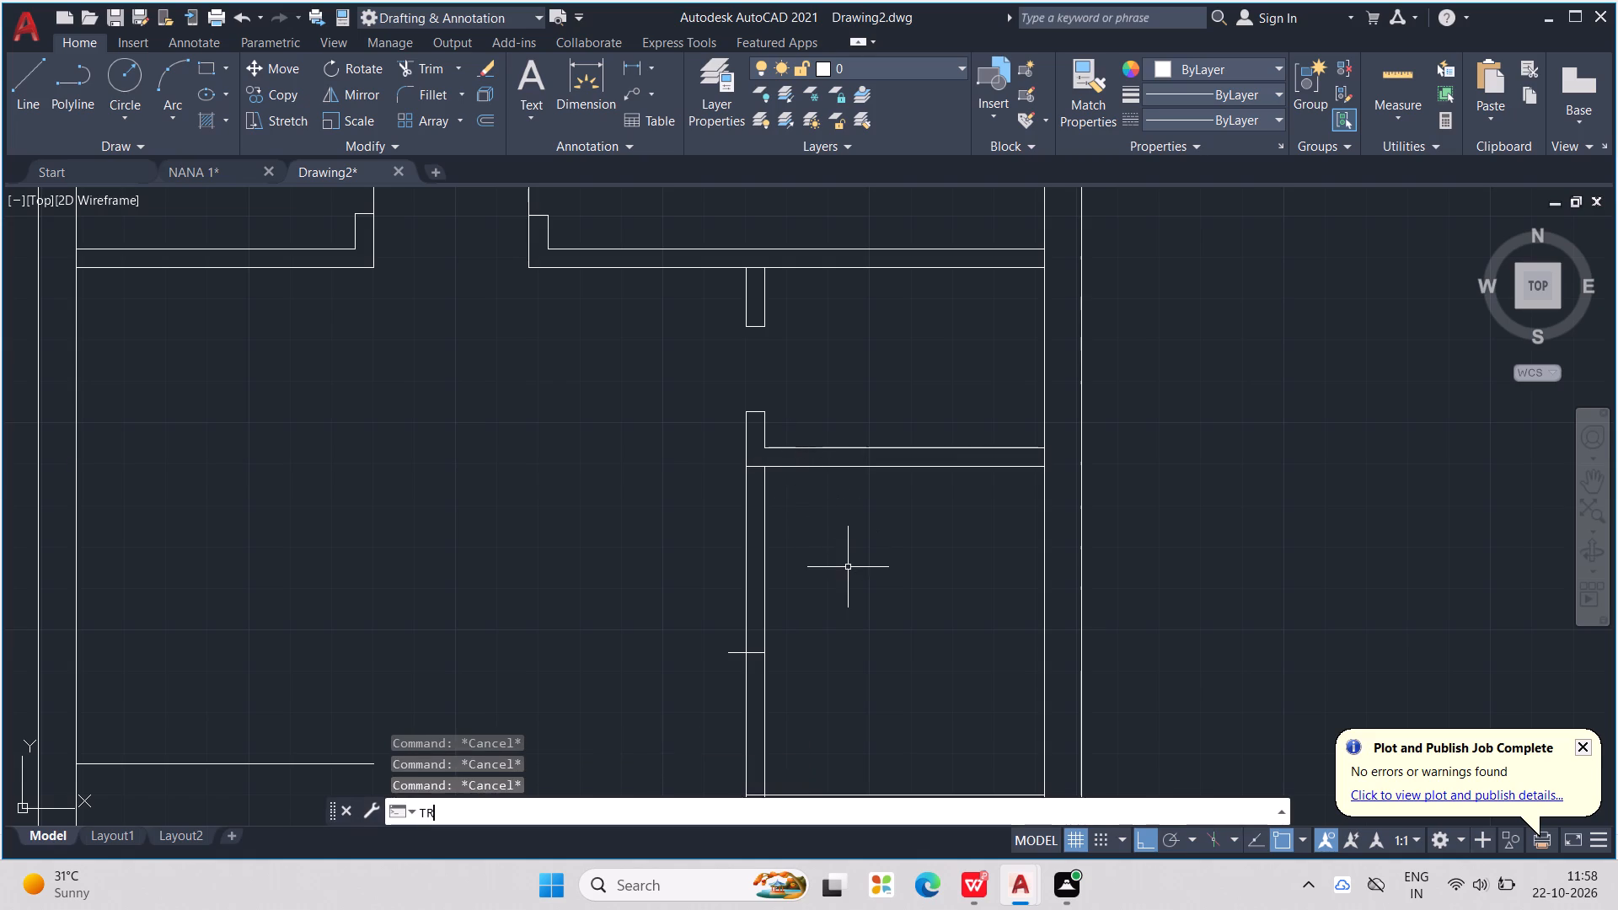
pyautogui.press('Return')
pyautogui.moveTo(868, 555); pyautogui.dragTo(721, 543)
pyautogui.scroll(2, 747, 634)
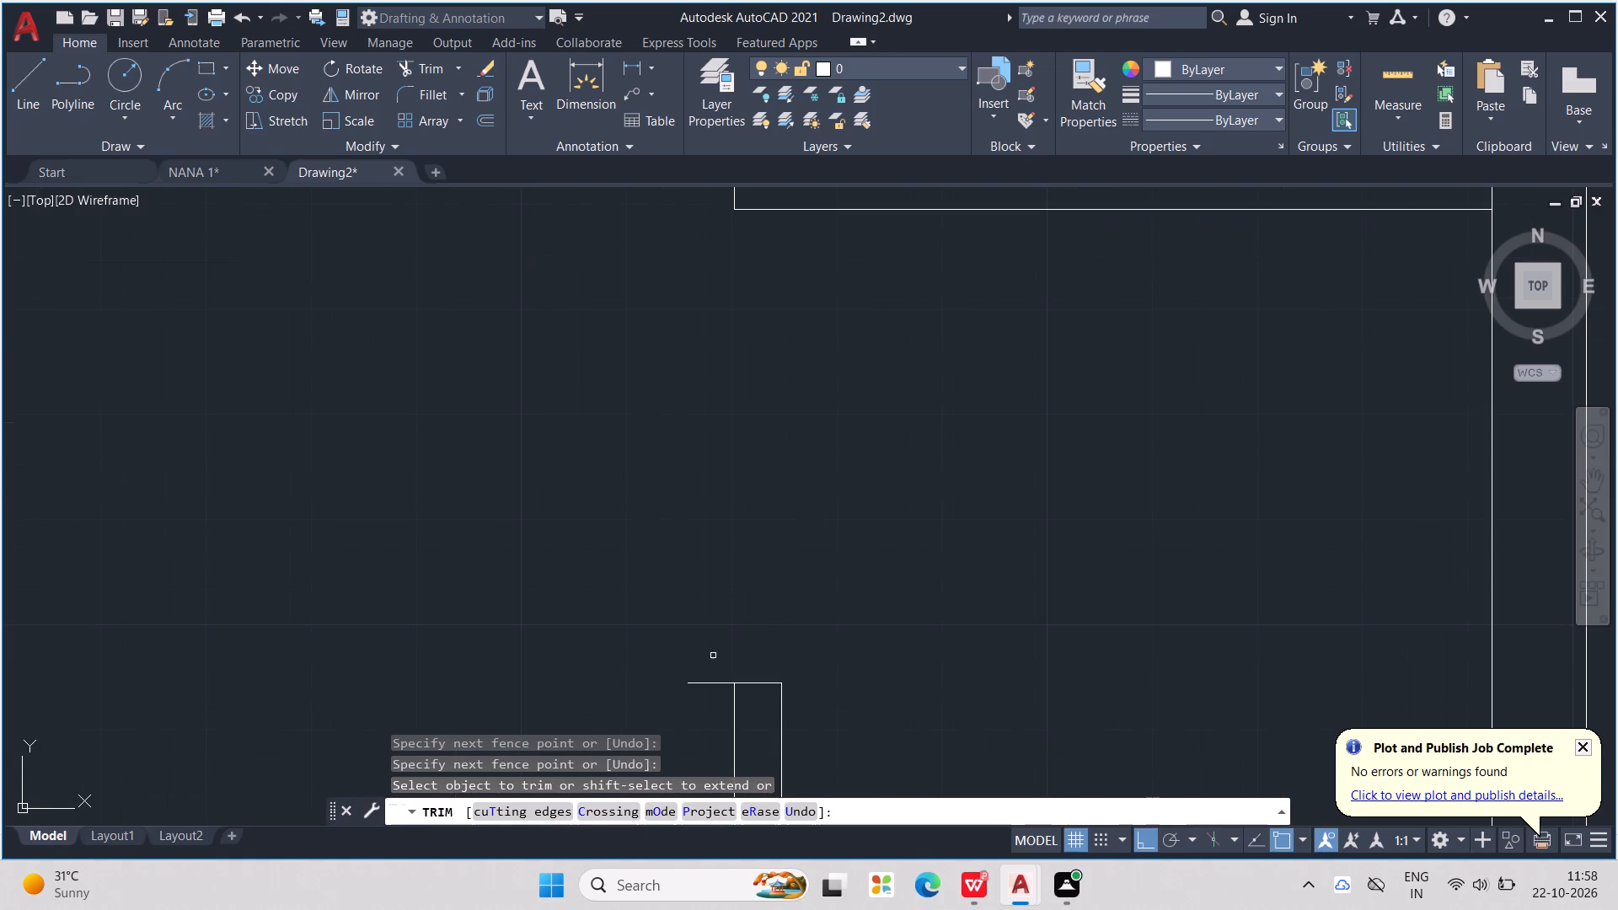
pyautogui.moveTo(710, 662); pyautogui.dragTo(712, 704)
# Trim the overlapping lines at the lower right room's bottom corner into a clean wall corner.
pyautogui.scroll(-6, 725, 648)
pyautogui.scroll(4, 725, 571)
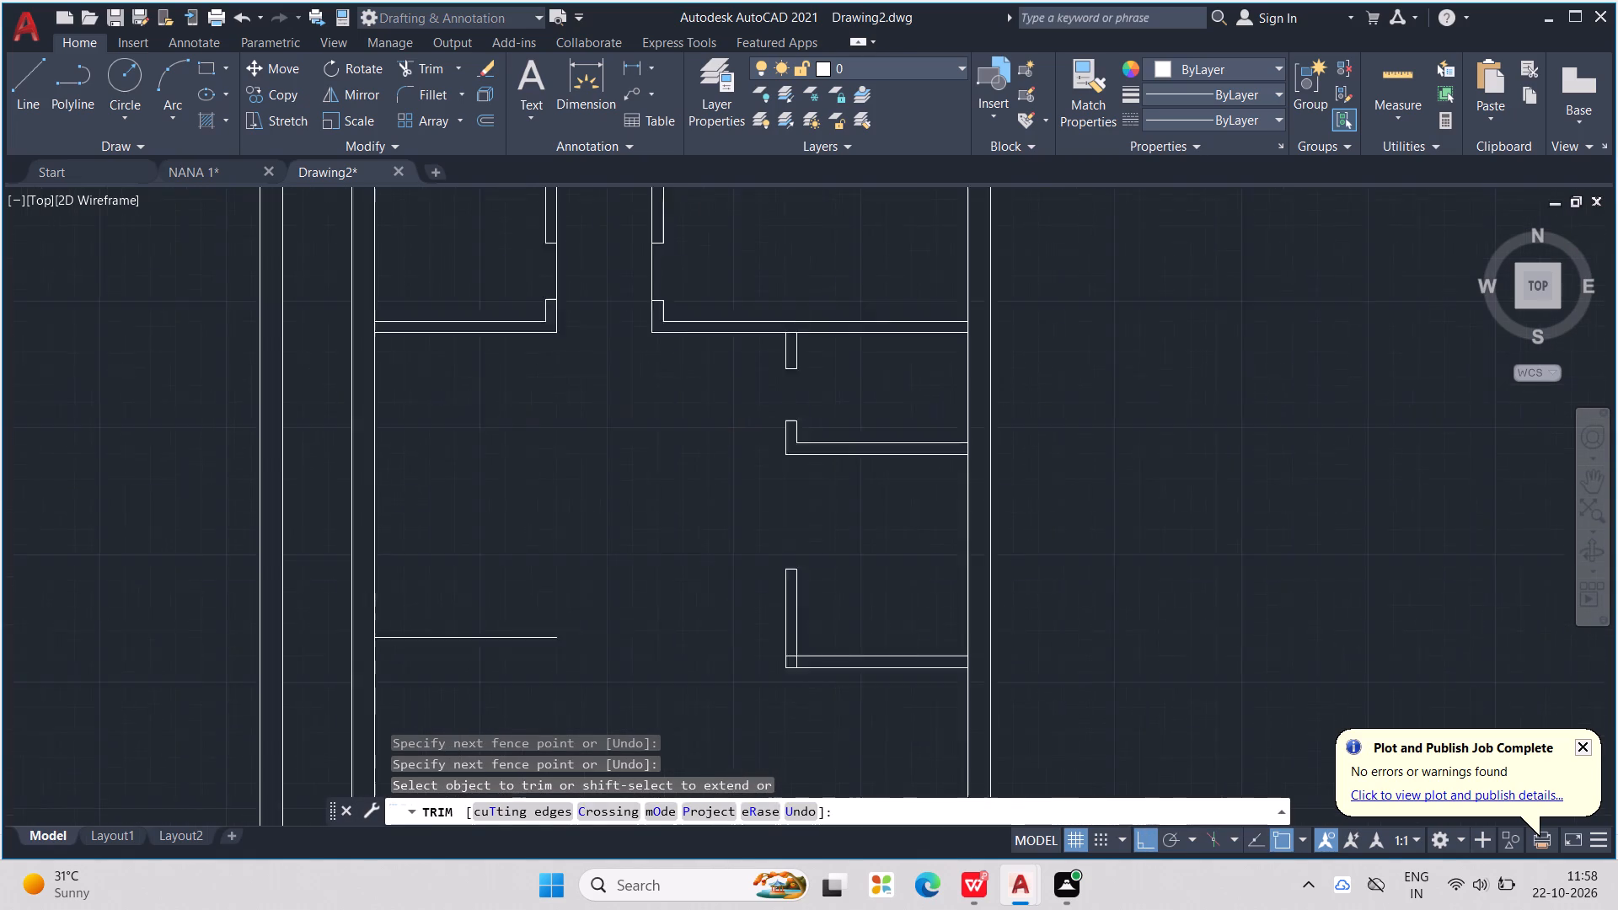
pyautogui.scroll(2, 798, 679)
pyautogui.moveTo(801, 680); pyautogui.dragTo(847, 711)
pyautogui.scroll(-3, 852, 677)
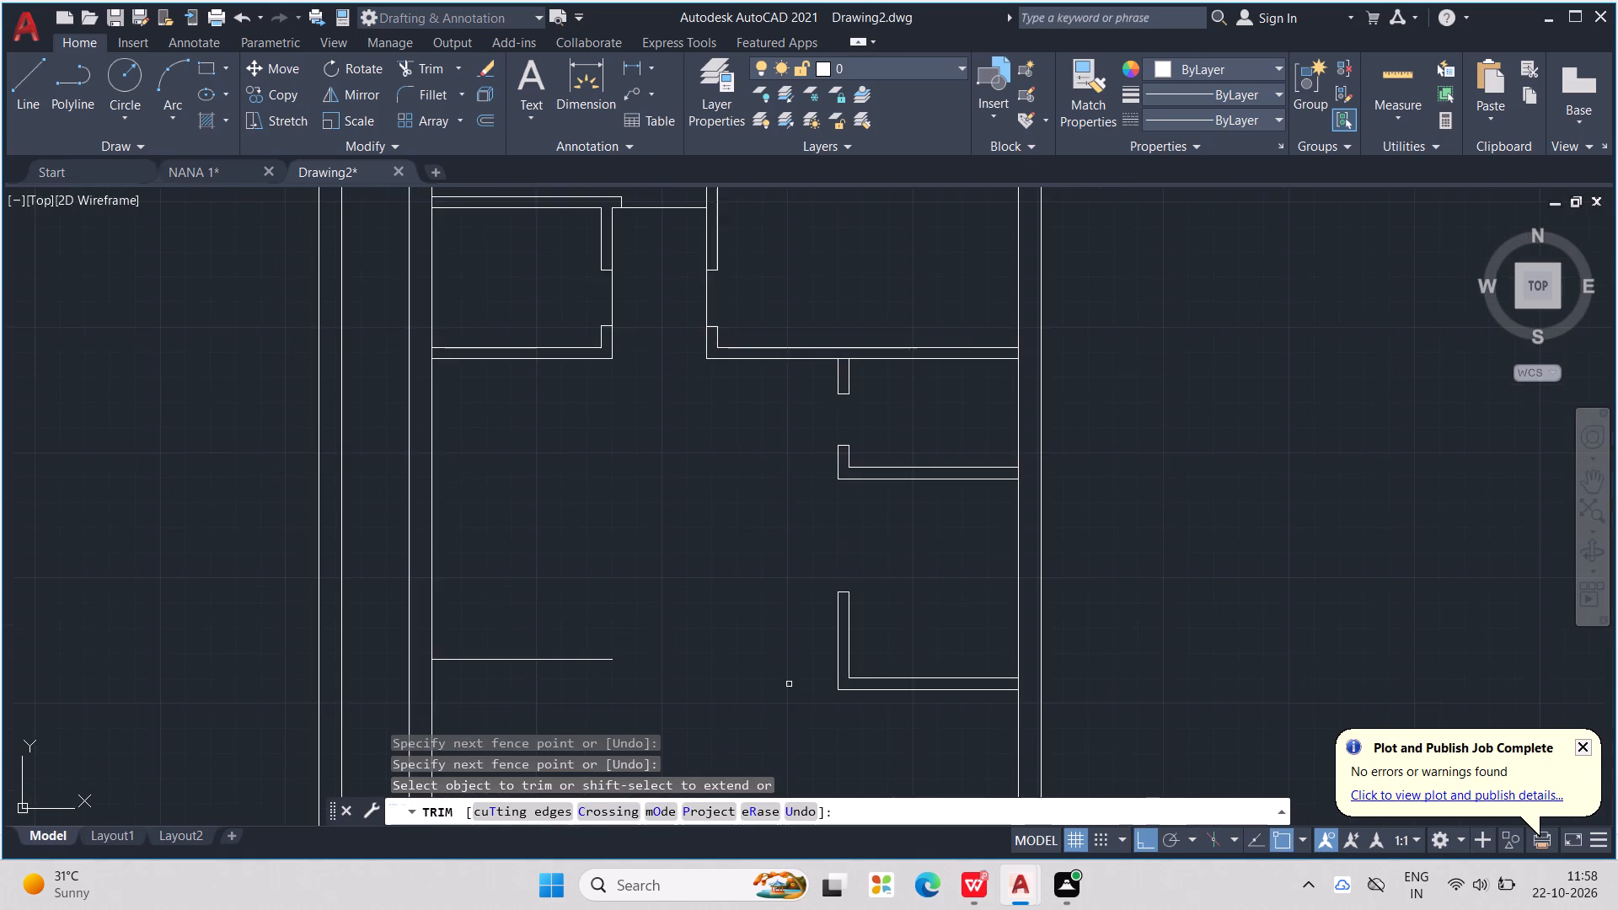
pyautogui.scroll(-2, 771, 688)
pyautogui.moveTo(699, 683); pyautogui.dragTo(757, 662, button='middle')
pyautogui.press('Escape')
pyautogui.scroll(-1, 766, 654)
pyautogui.press('Escape')
pyautogui.press('Escape')
pyautogui.press('Escape')
pyautogui.press('Escape')
pyautogui.press('Escape')
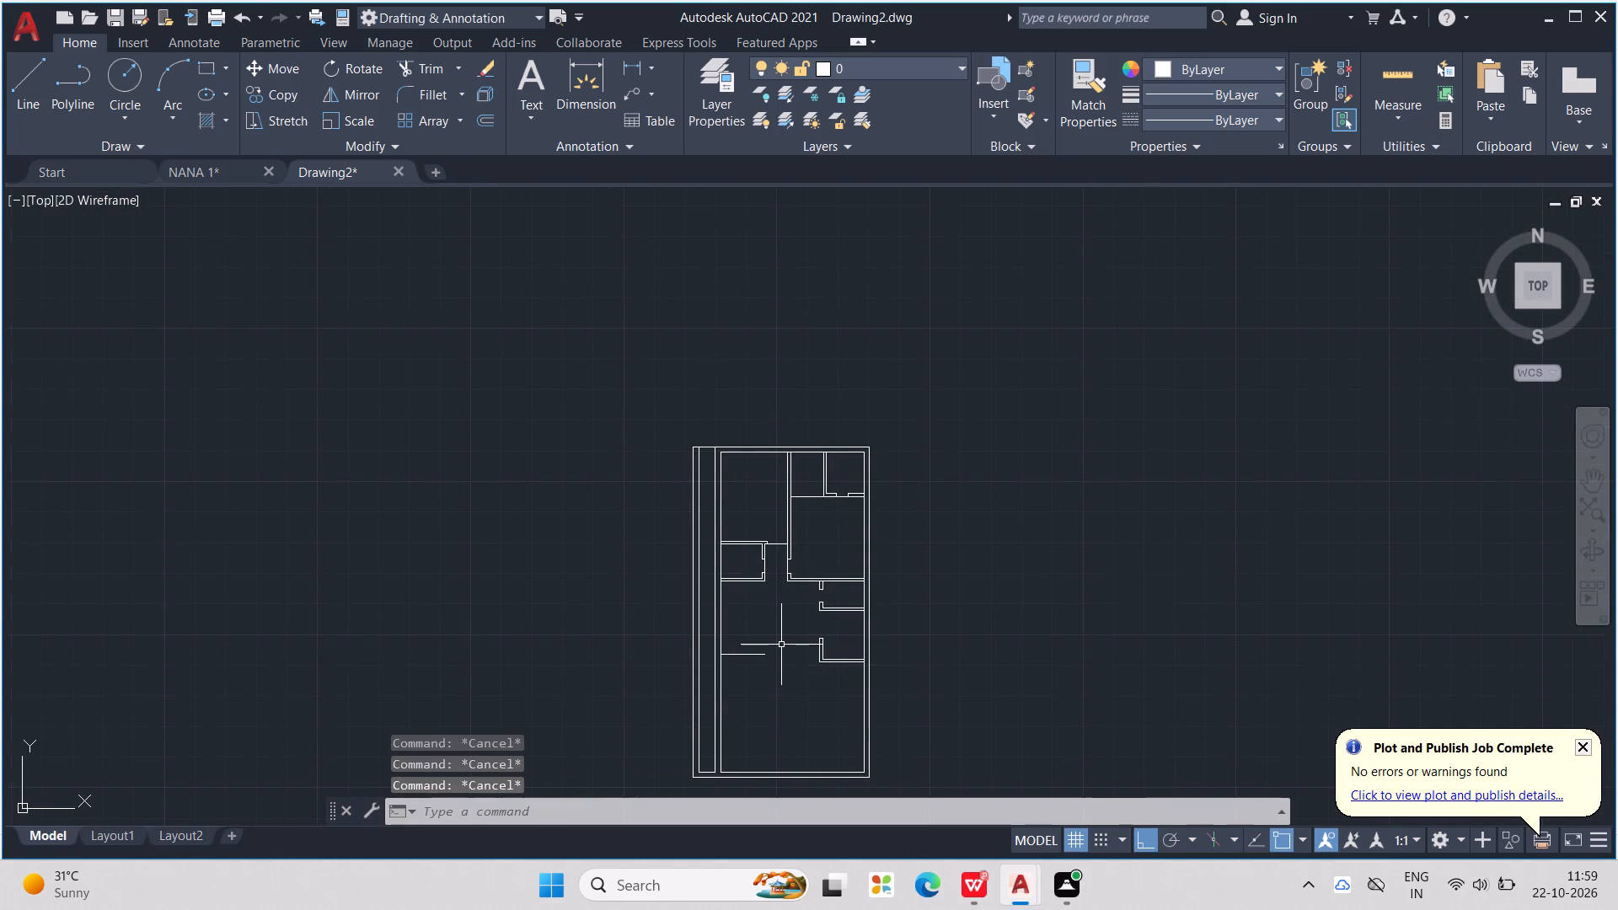
pyautogui.press('Escape')
pyautogui.press('Escape')
pyautogui.press('Escape')
# Offset the short horizontal wall line on the lower left side 4.5" upward to form a wall.
pyautogui.write('OFF')
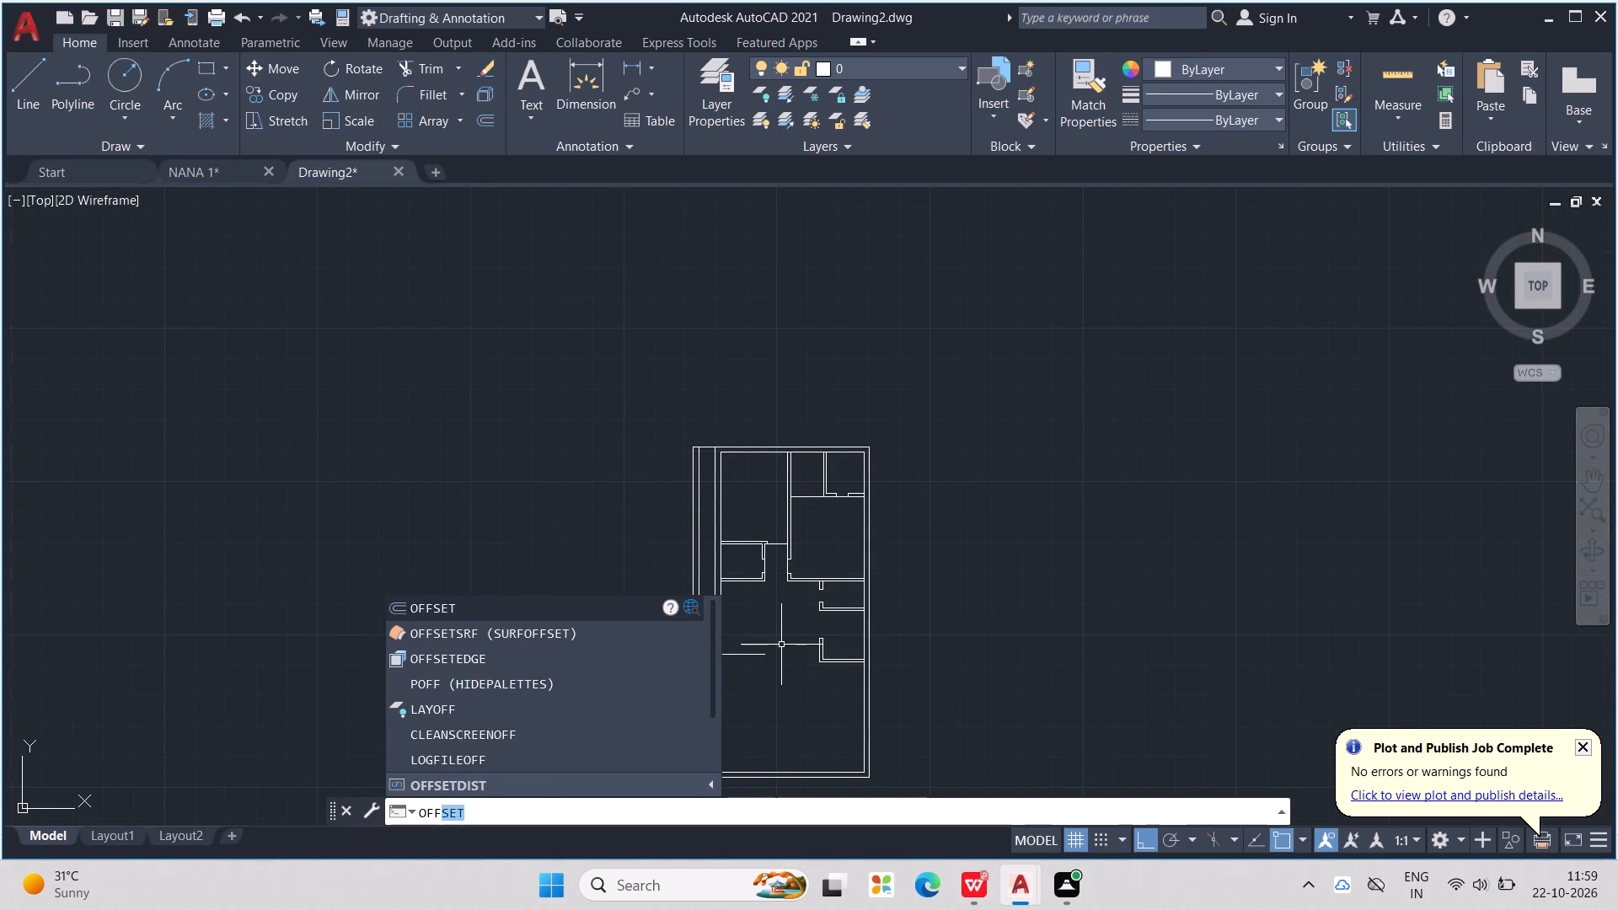
pyautogui.press('Return')
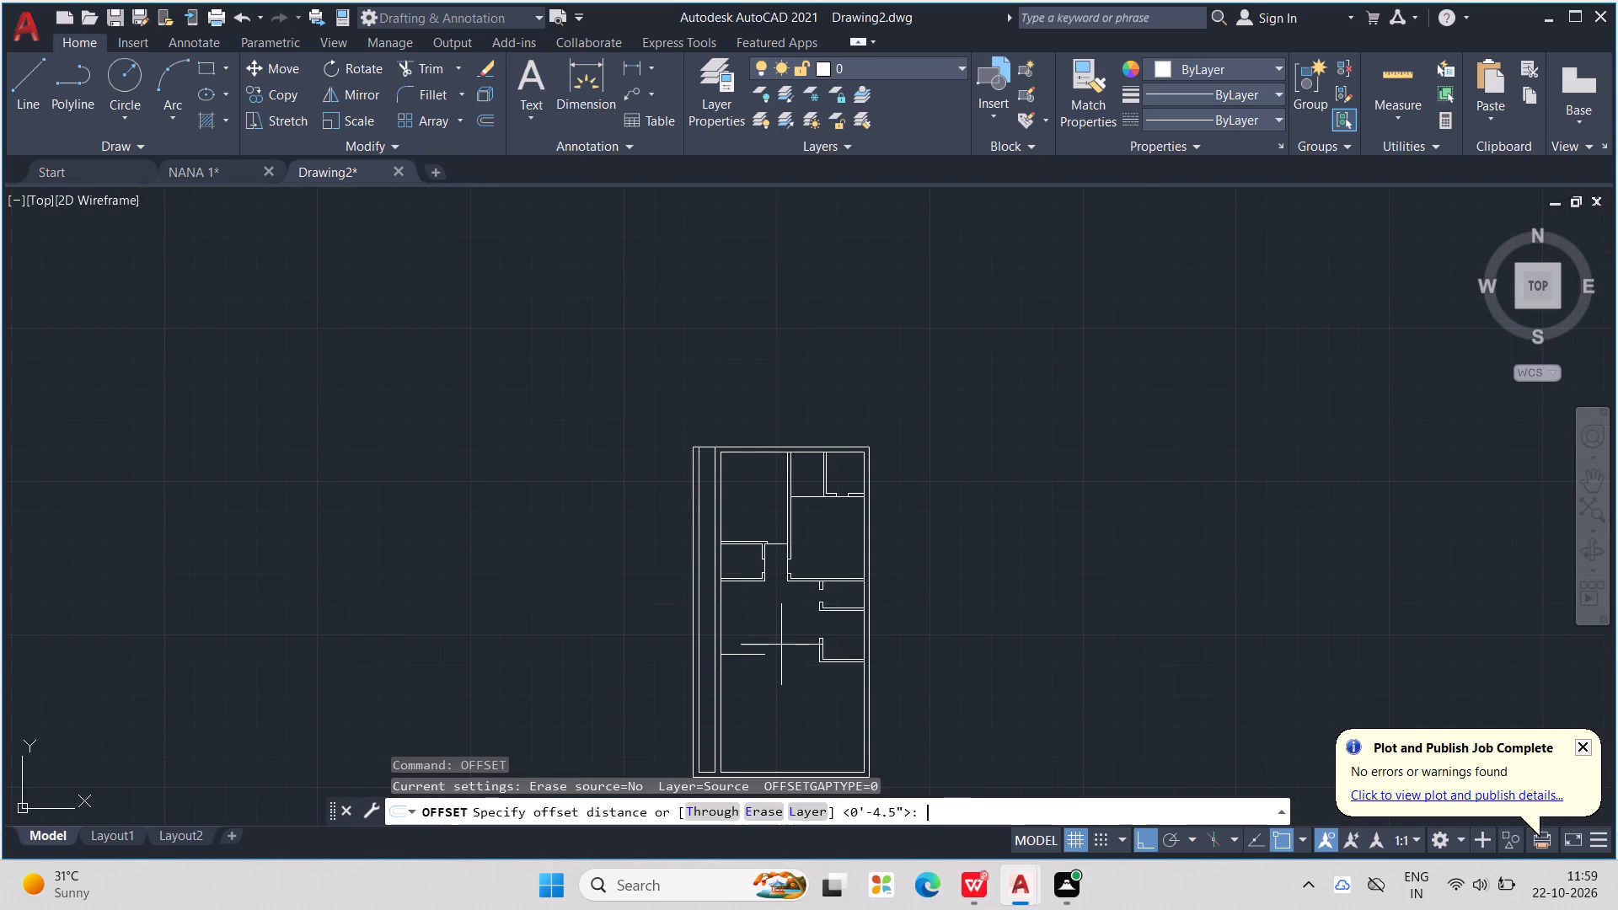
pyautogui.write('4.5"')
pyautogui.press('Return')
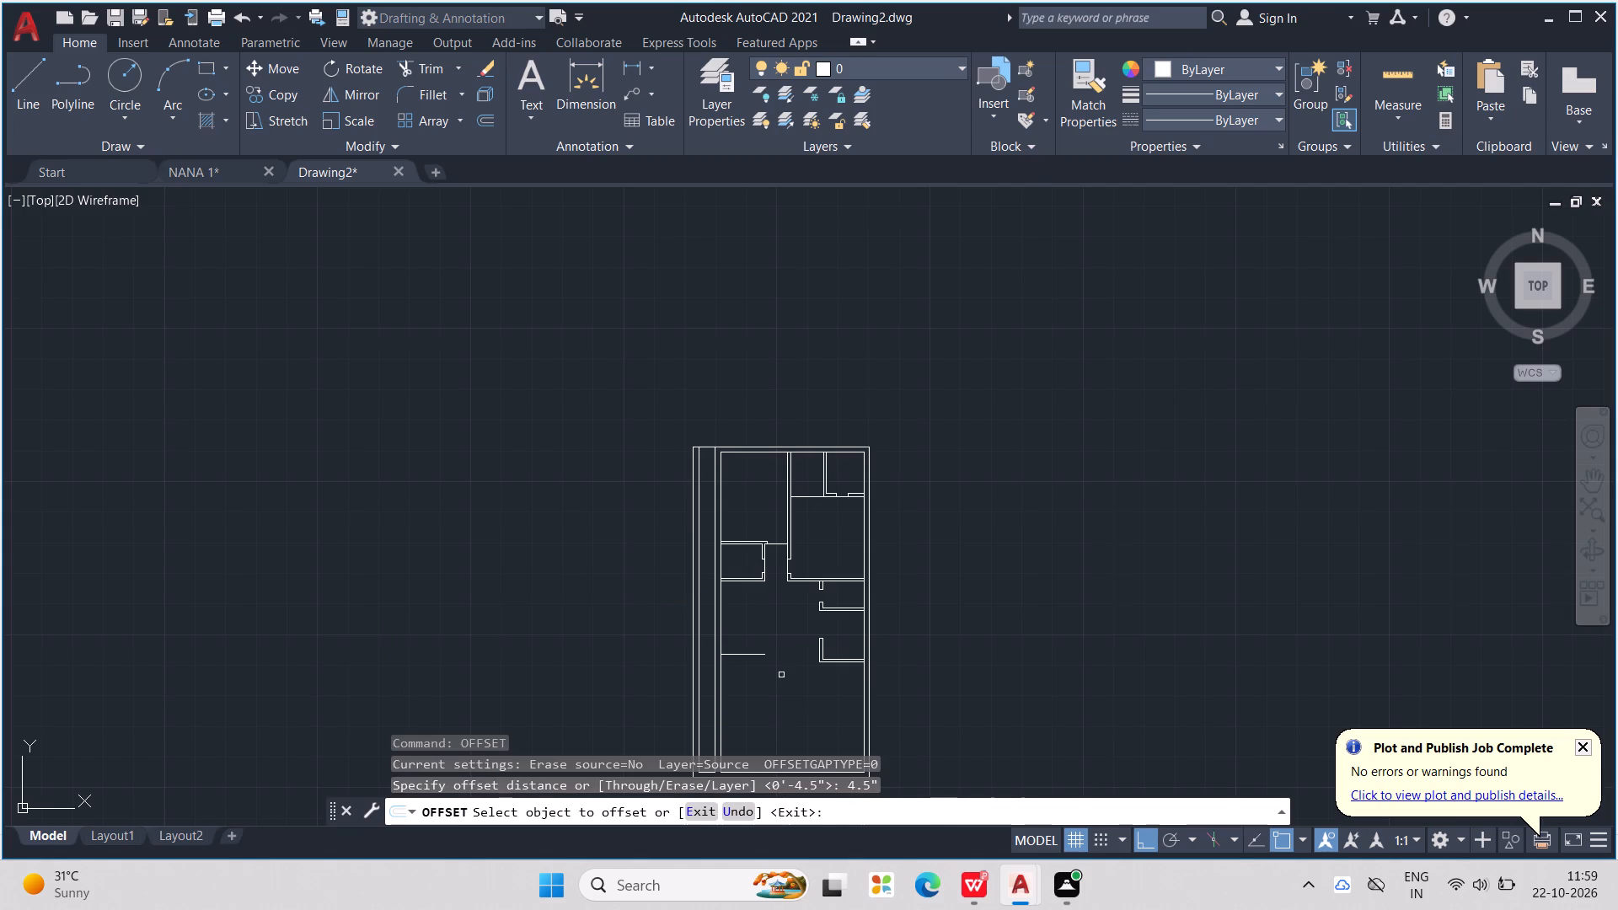
pyautogui.scroll(2, 752, 651)
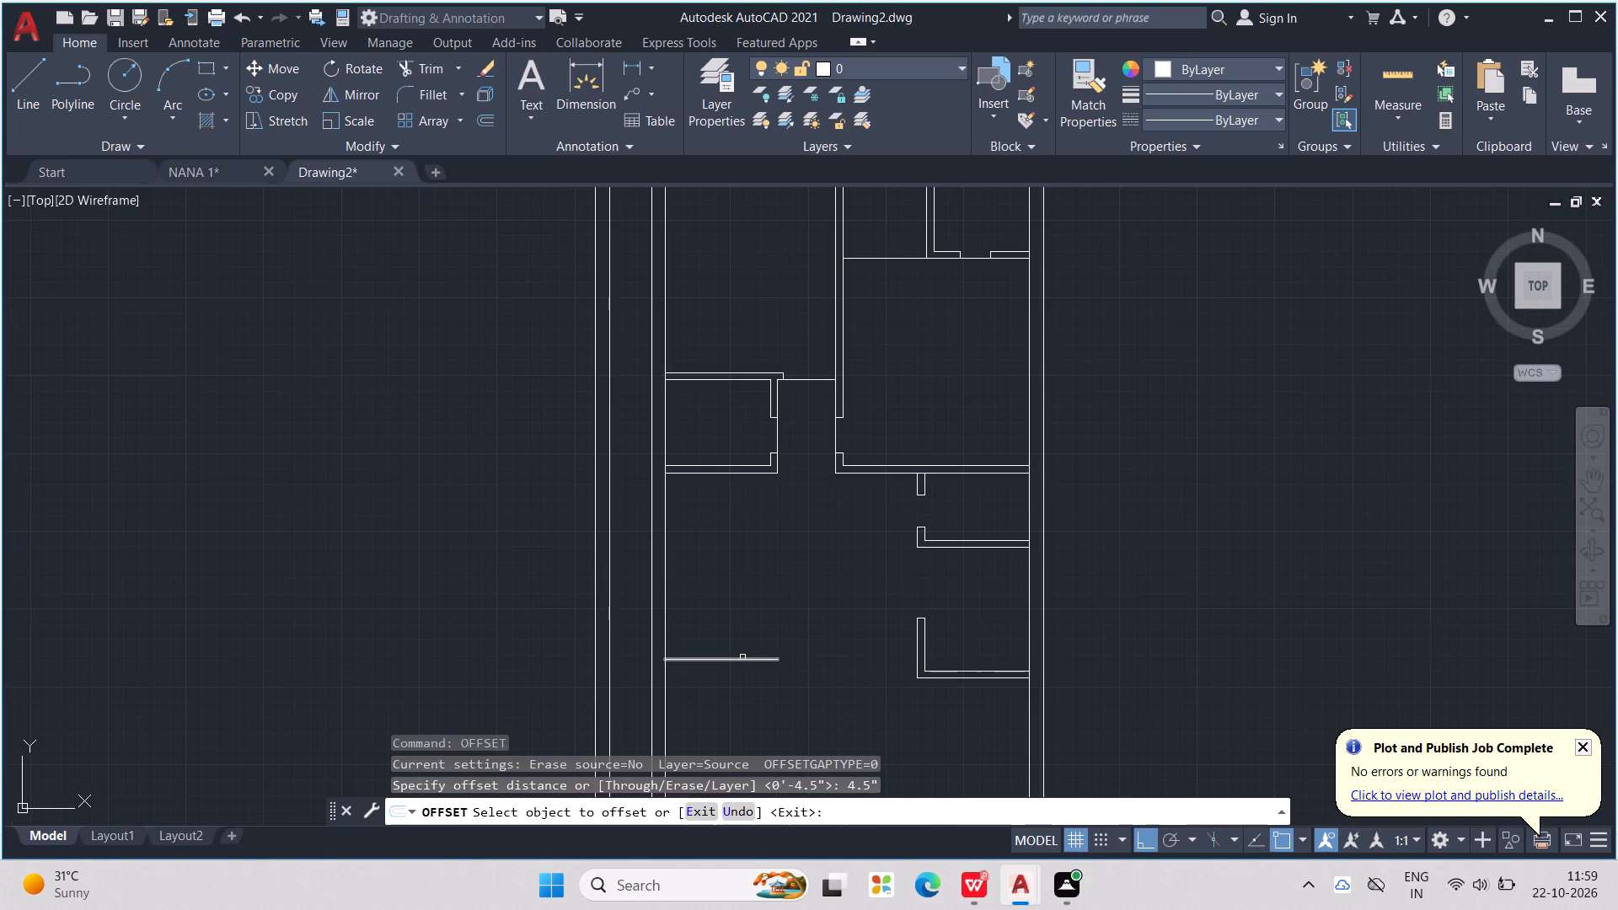
pyautogui.click(742, 657)
pyautogui.click(747, 645)
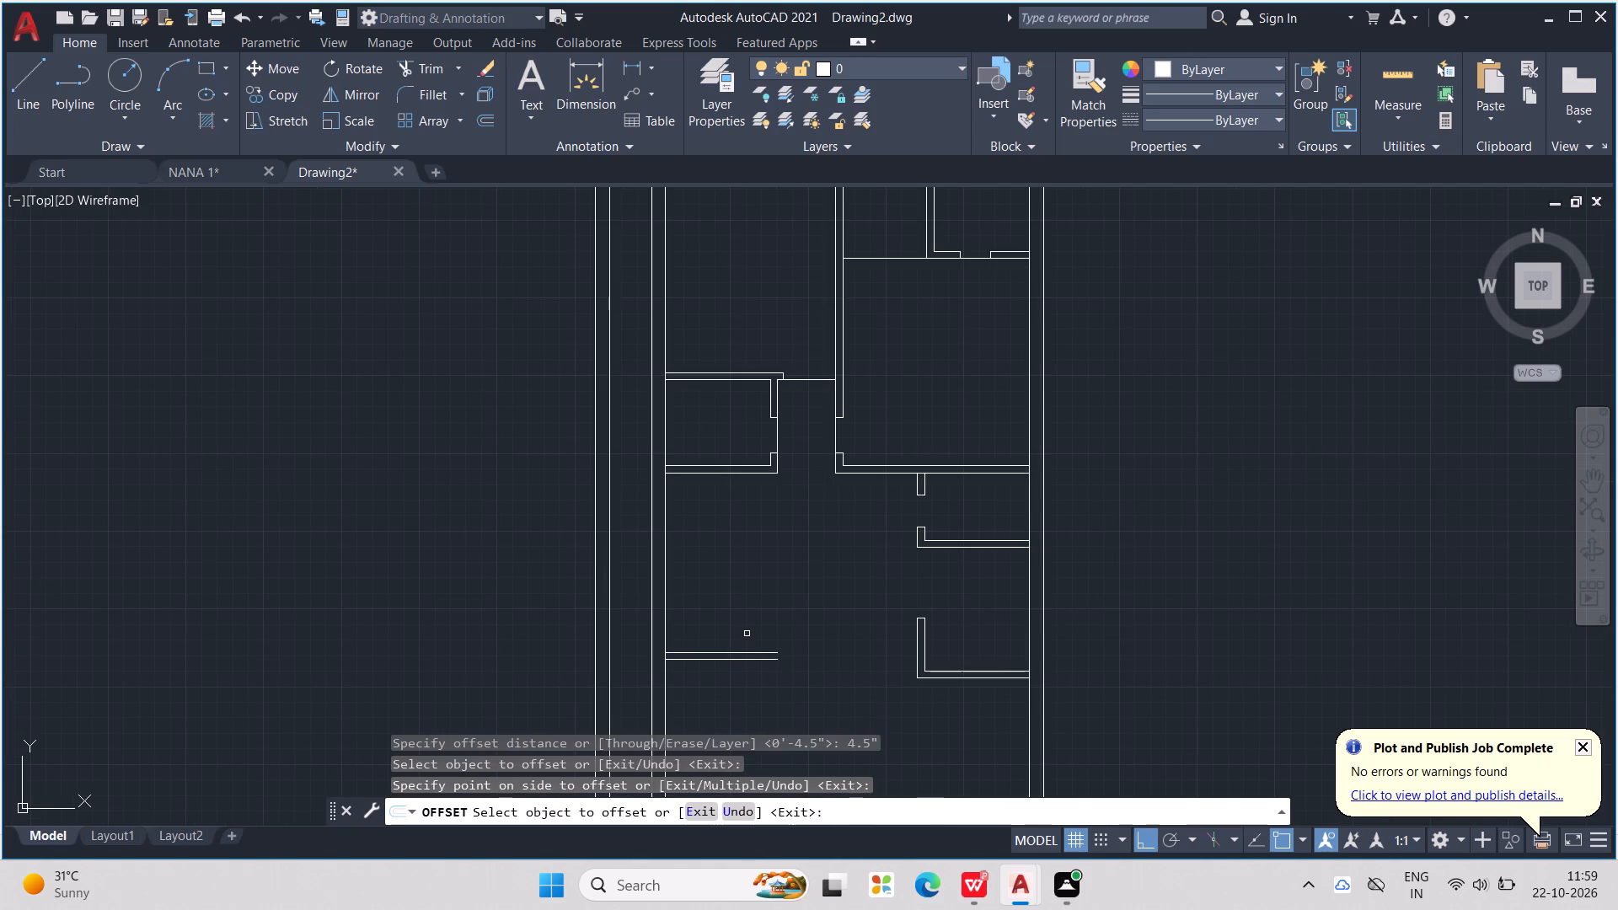
pyautogui.press('Escape')
pyautogui.press('Escape')
pyautogui.press('Escape')
pyautogui.press('Escape')
pyautogui.press('Escape')
# Extend both faces of the lower left wall to the partition of the lower right room.
pyautogui.write('EX')
pyautogui.press('Return')
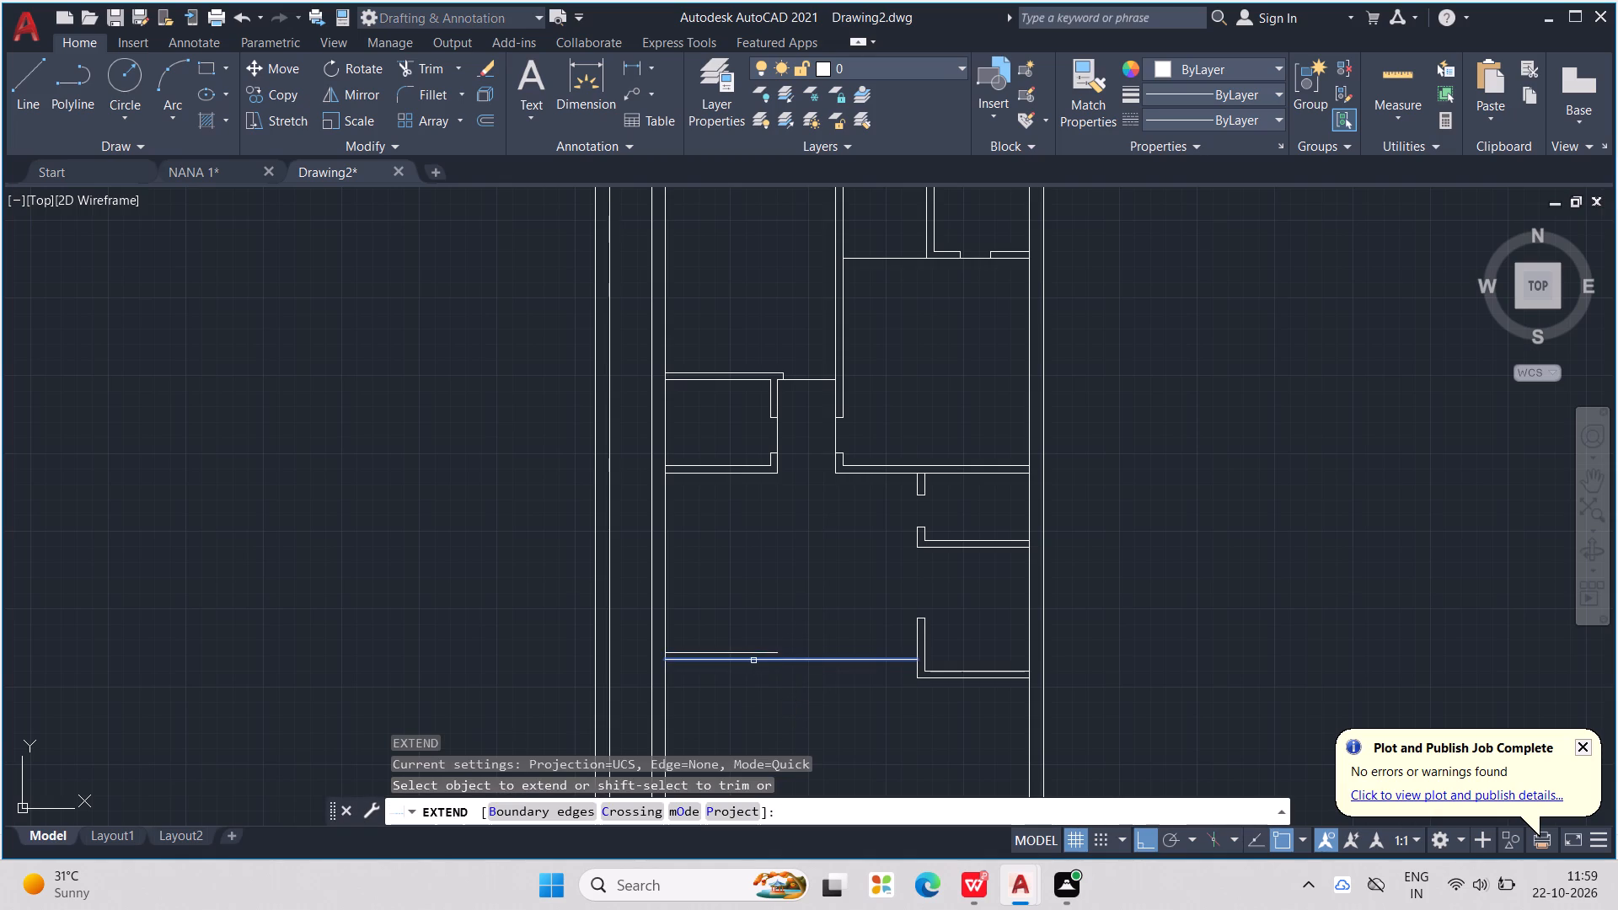
pyautogui.click(753, 661)
pyautogui.click(761, 656)
pyautogui.press('Escape')
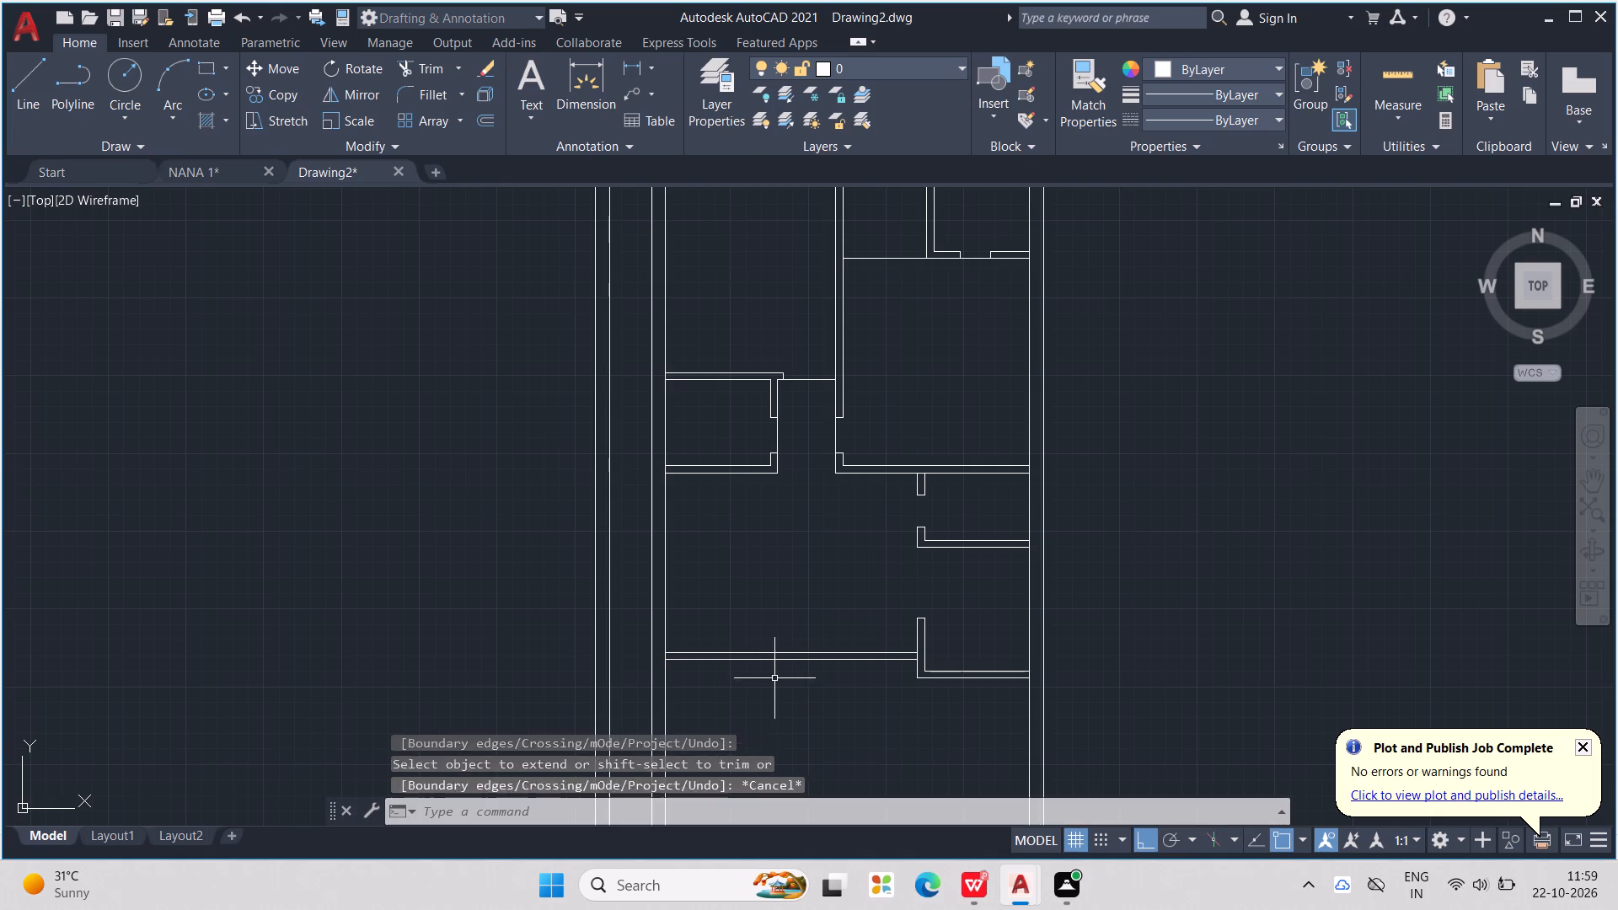
pyautogui.press('Escape')
pyautogui.press('Escape')
pyautogui.press('Escape')
# Draw a jamb line across the extended wall, aligned with the small left room's outer wall corner above.
pyautogui.press('l')
pyautogui.press('Return')
pyautogui.scroll(1, 789, 697)
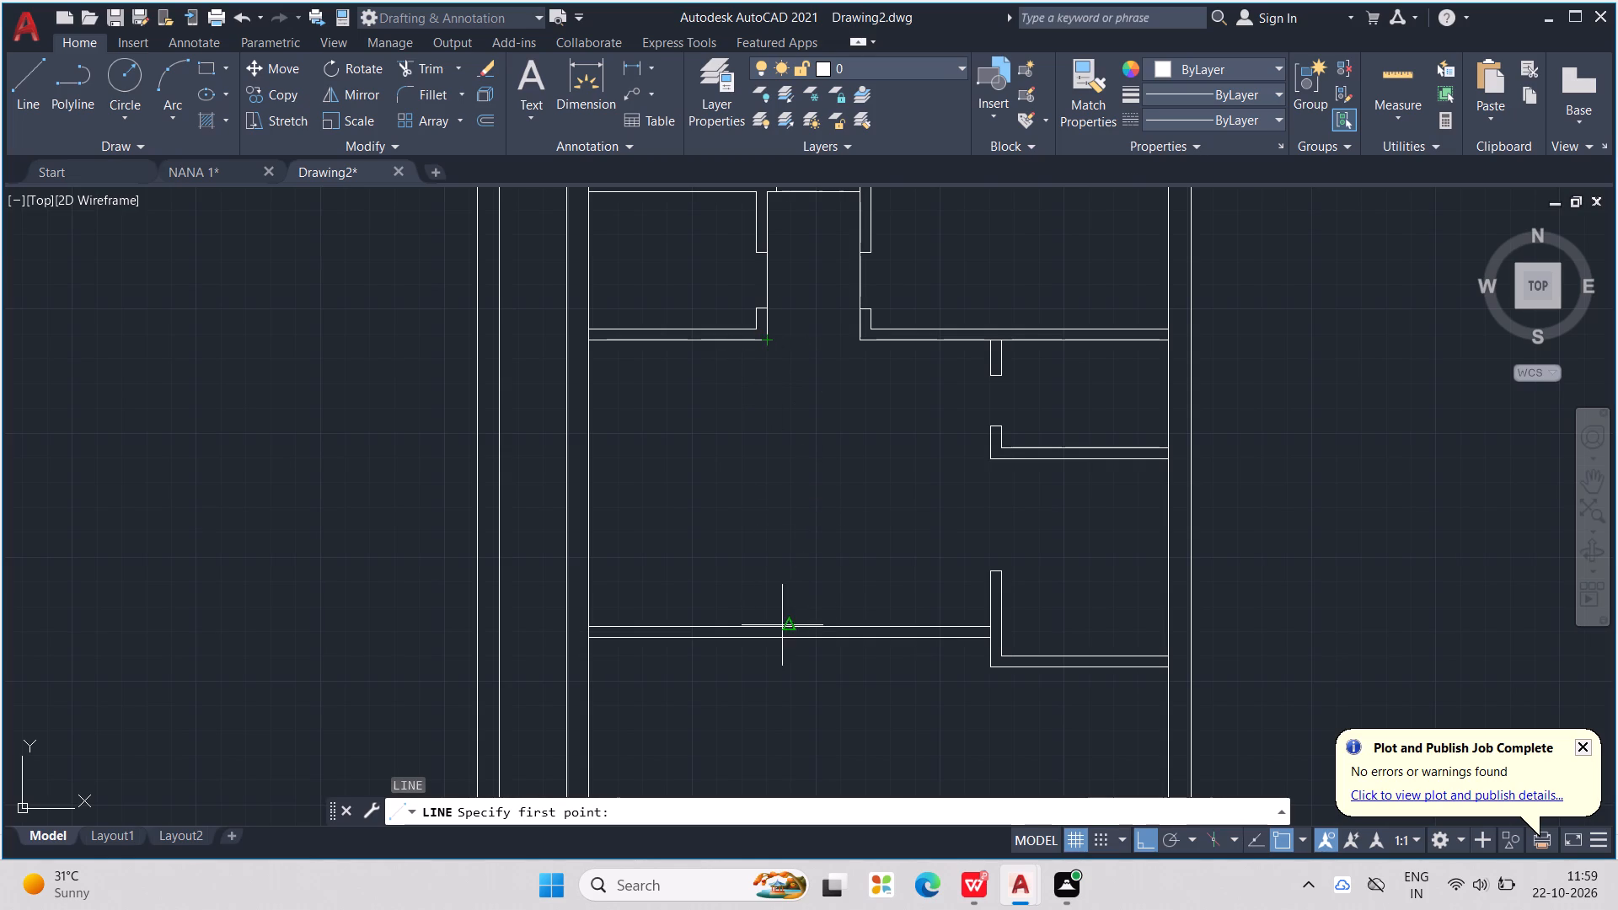
pyautogui.scroll(1, 773, 627)
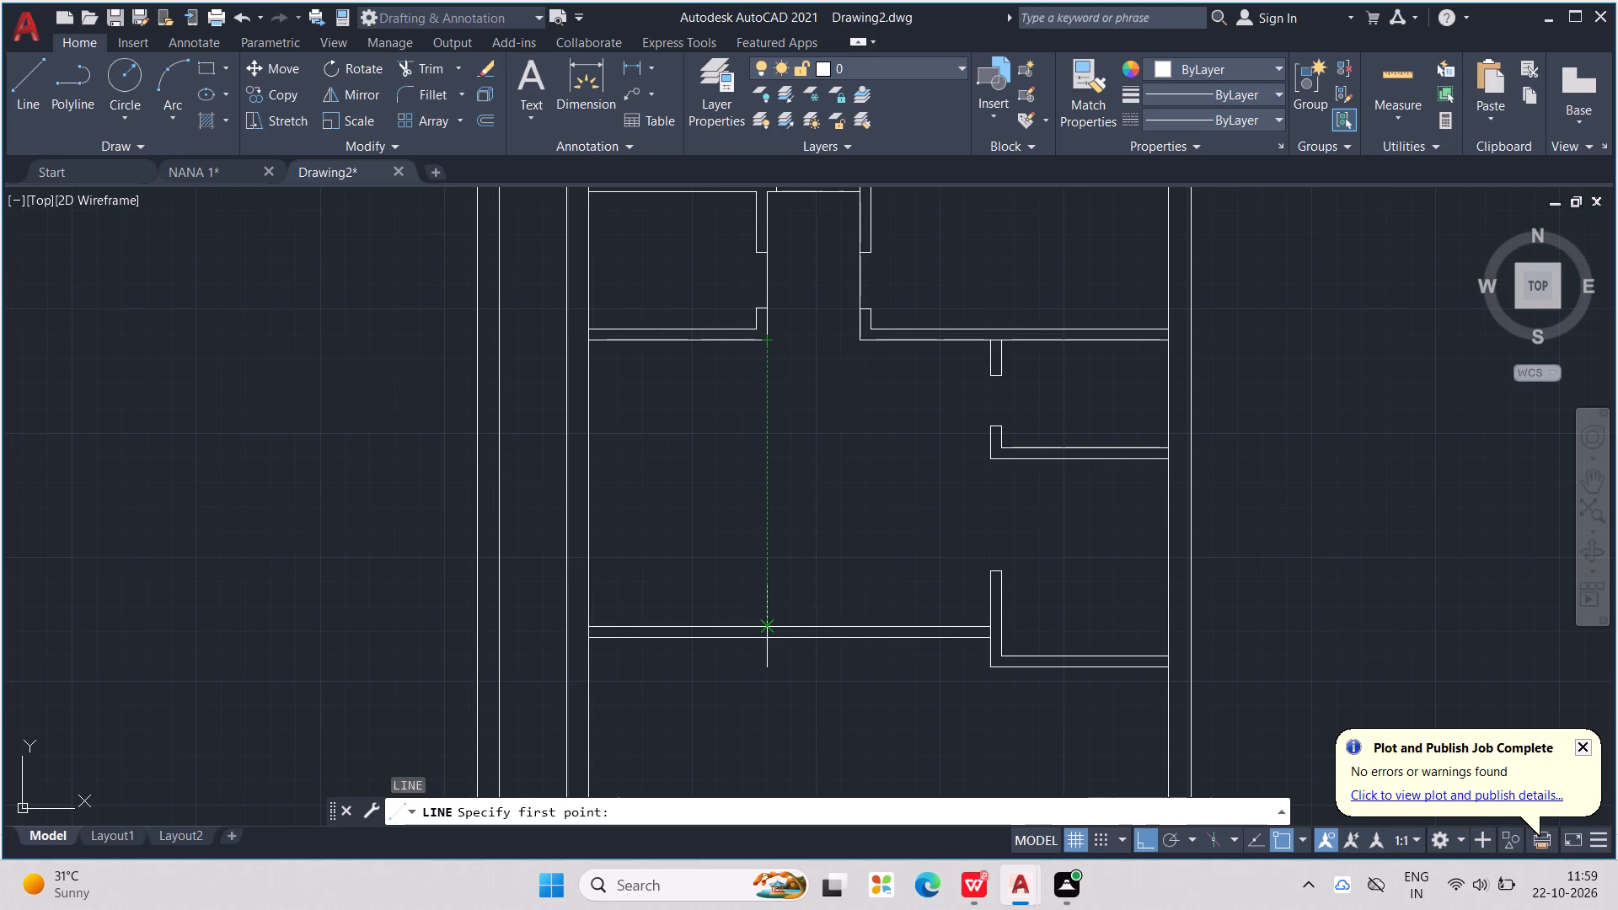
pyautogui.click(773, 627)
pyautogui.click(778, 641)
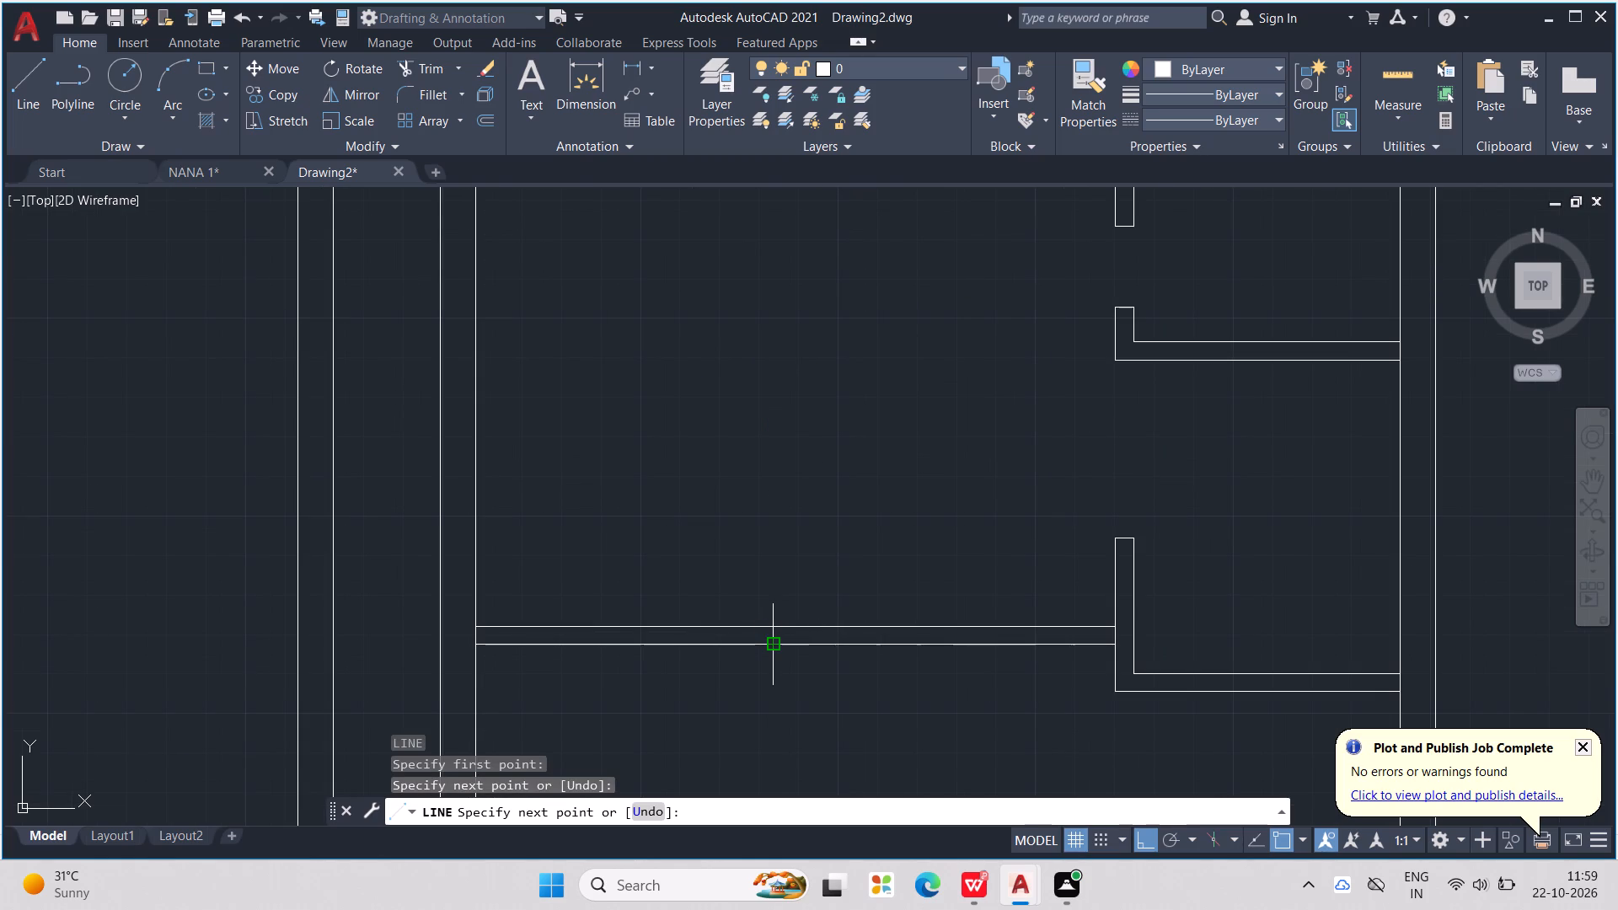
pyautogui.press('Escape')
pyautogui.press('Escape')
pyautogui.press('Escape')
pyautogui.press('Escape')
pyautogui.press('Escape')
# Draw a second jamb line across the wall about 4'-7" from the first, toward the lower right room.
pyautogui.press('l')
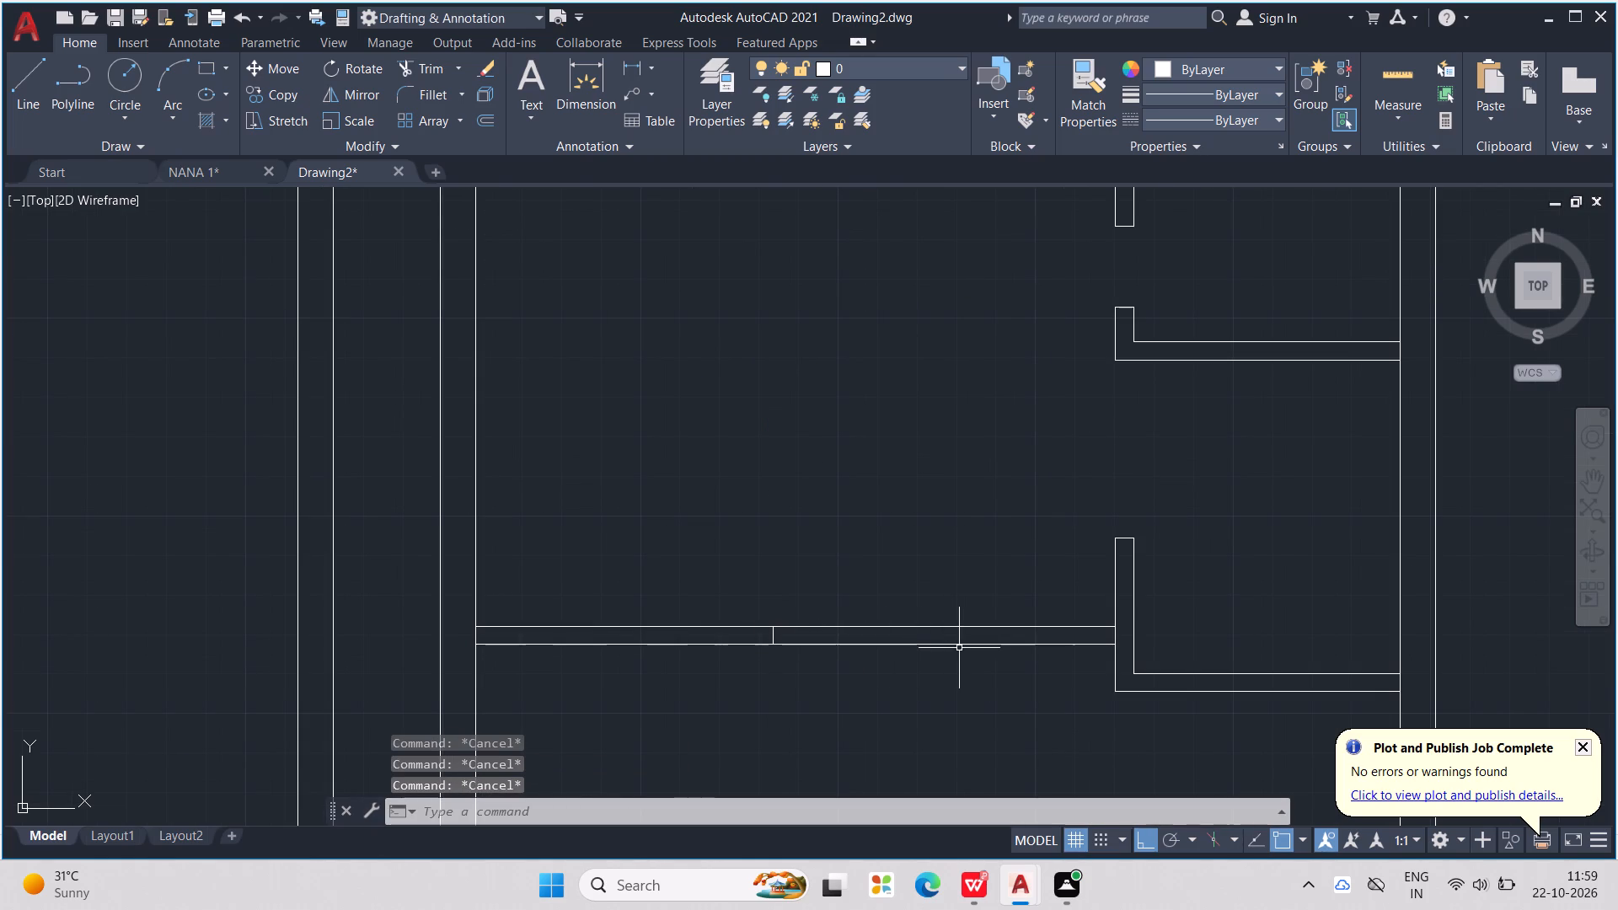
pyautogui.press('Return')
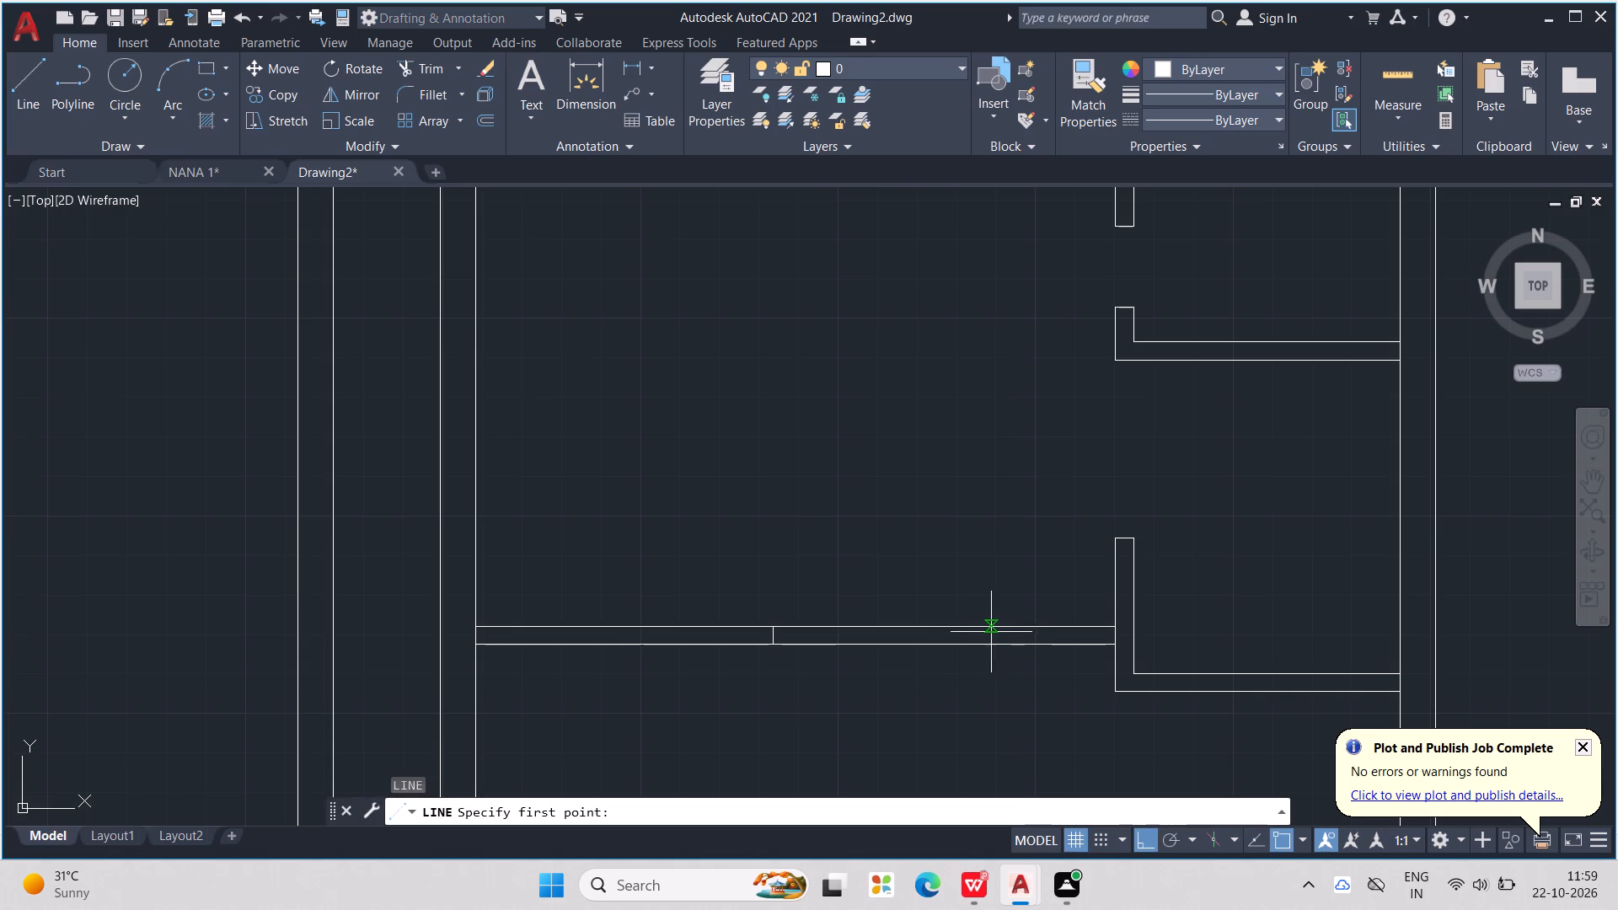
pyautogui.click(992, 627)
pyautogui.click(994, 645)
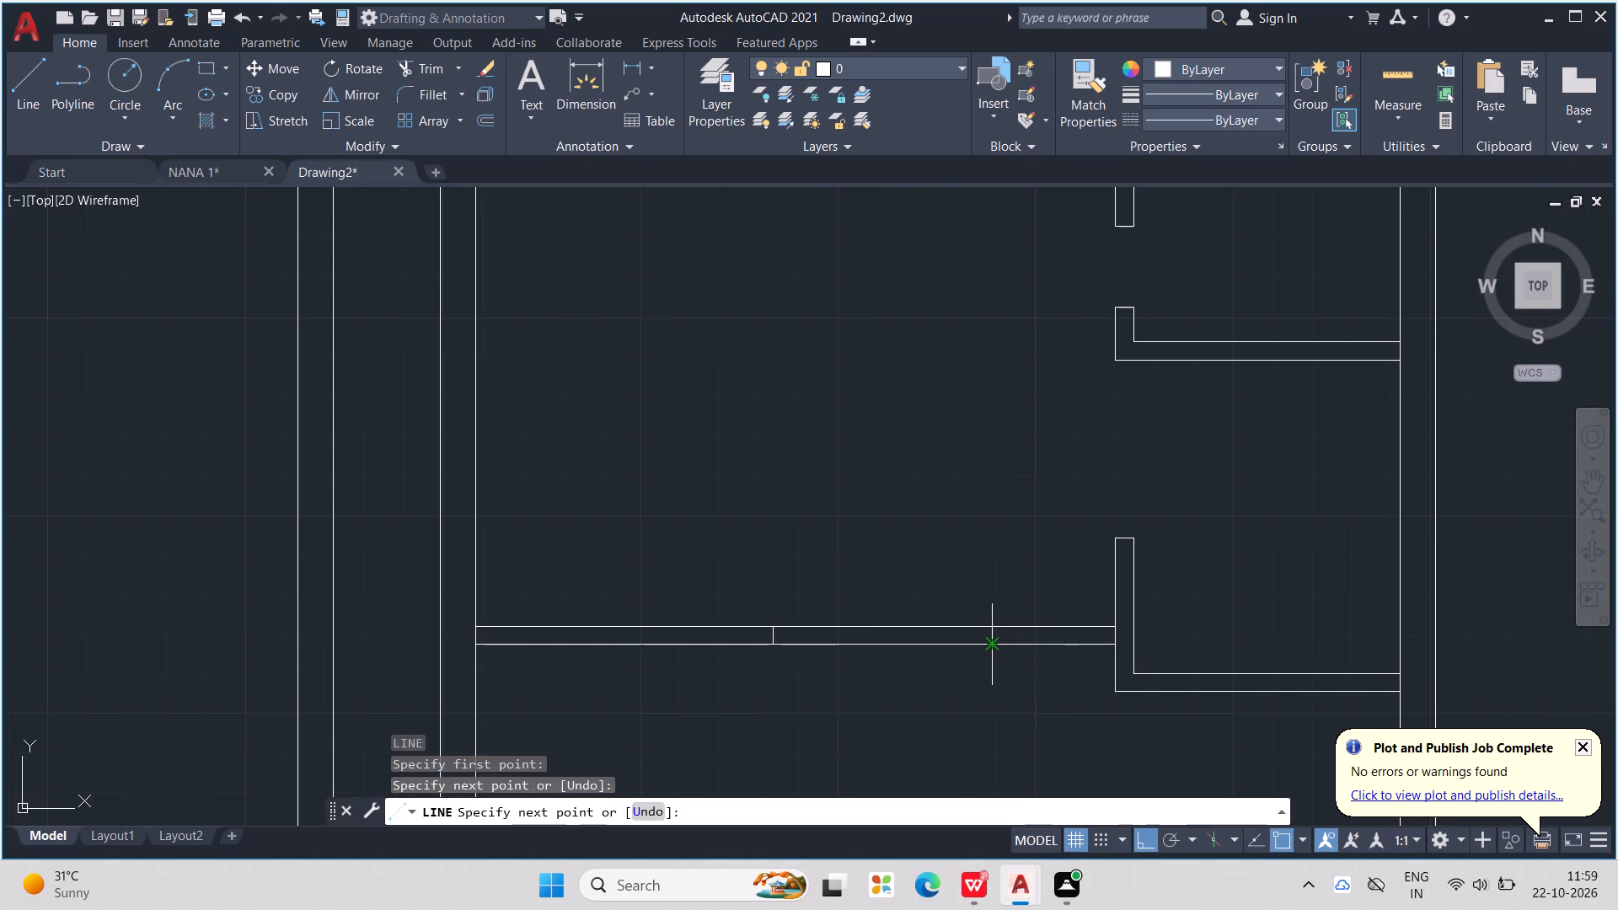
pyautogui.press('Escape')
# Trim both wall faces between the two jamb lines to open the wall.
pyautogui.press('t')
pyautogui.press('r')
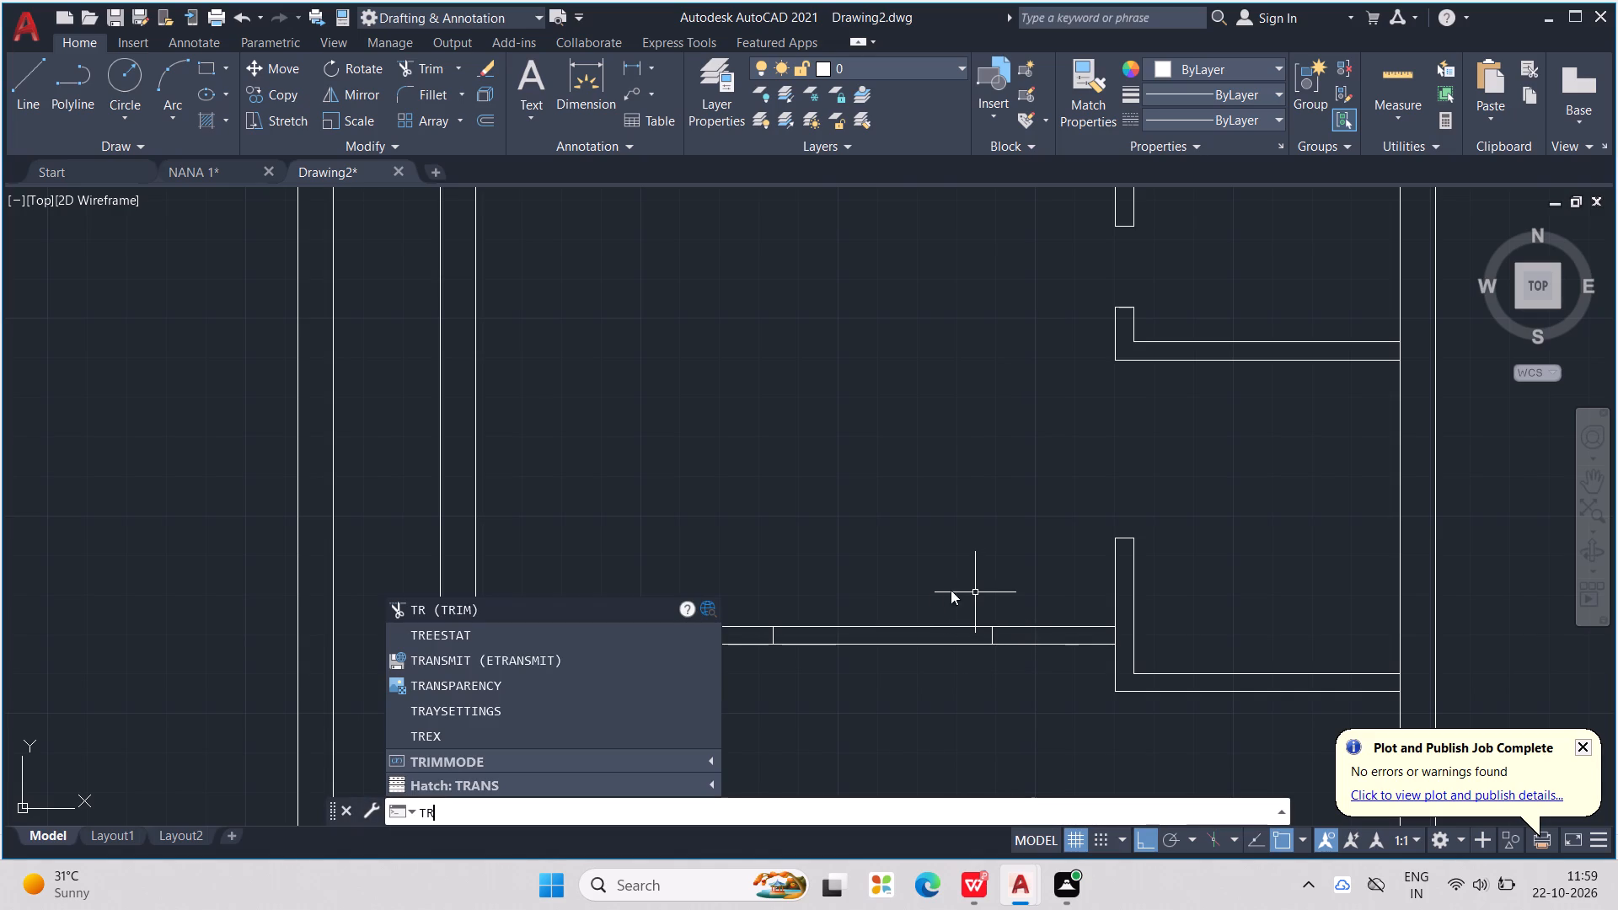
pyautogui.press('Return')
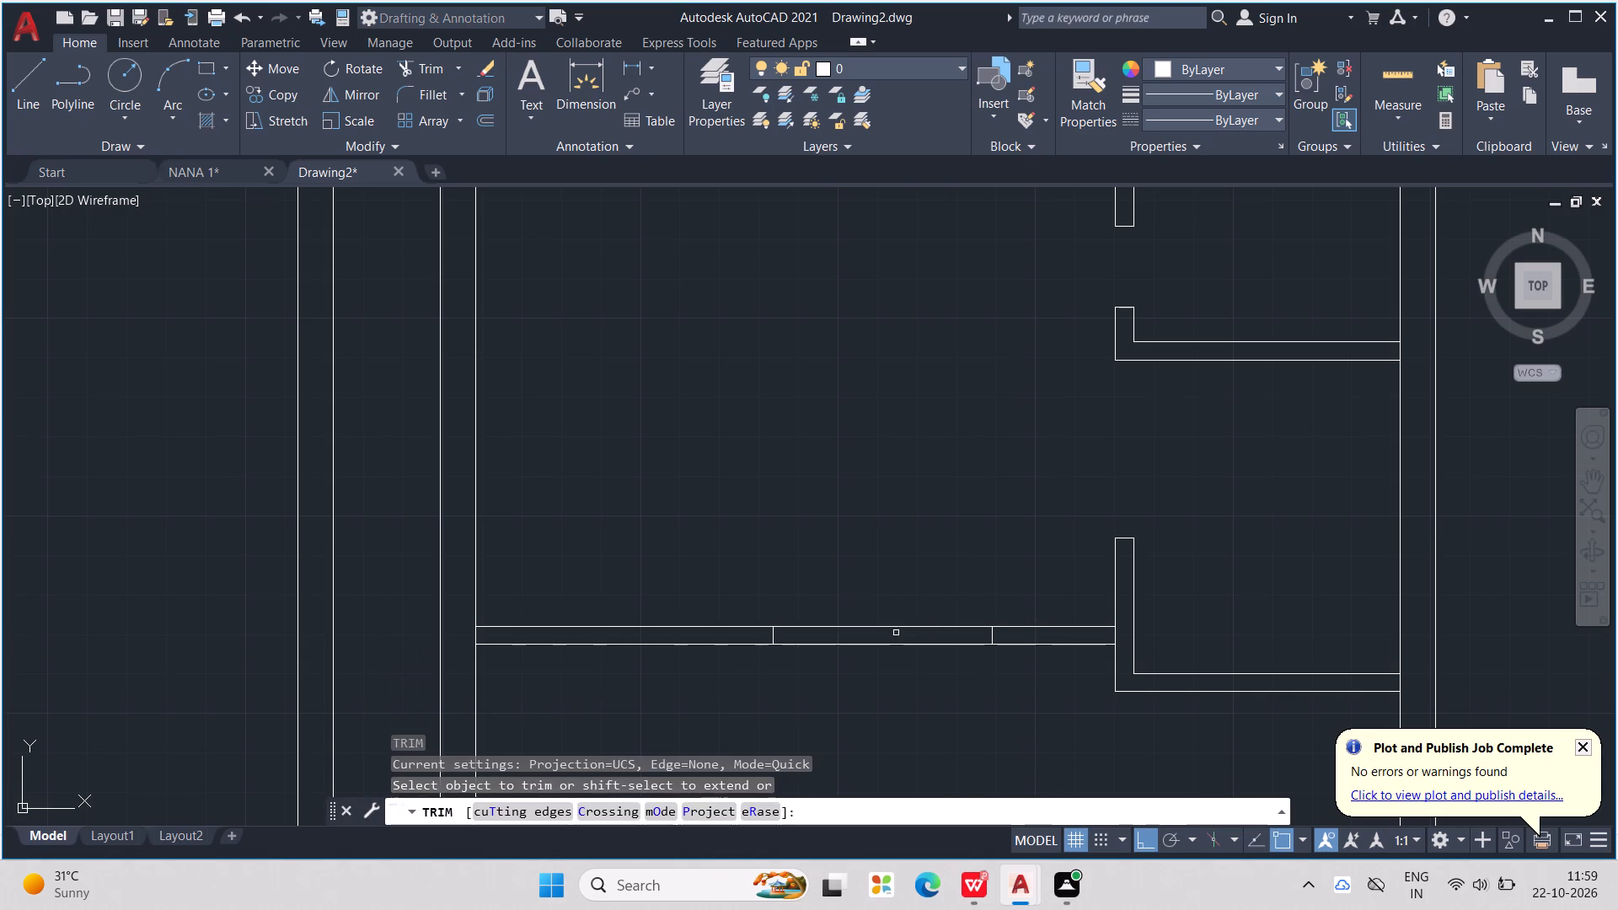
pyautogui.click(901, 629)
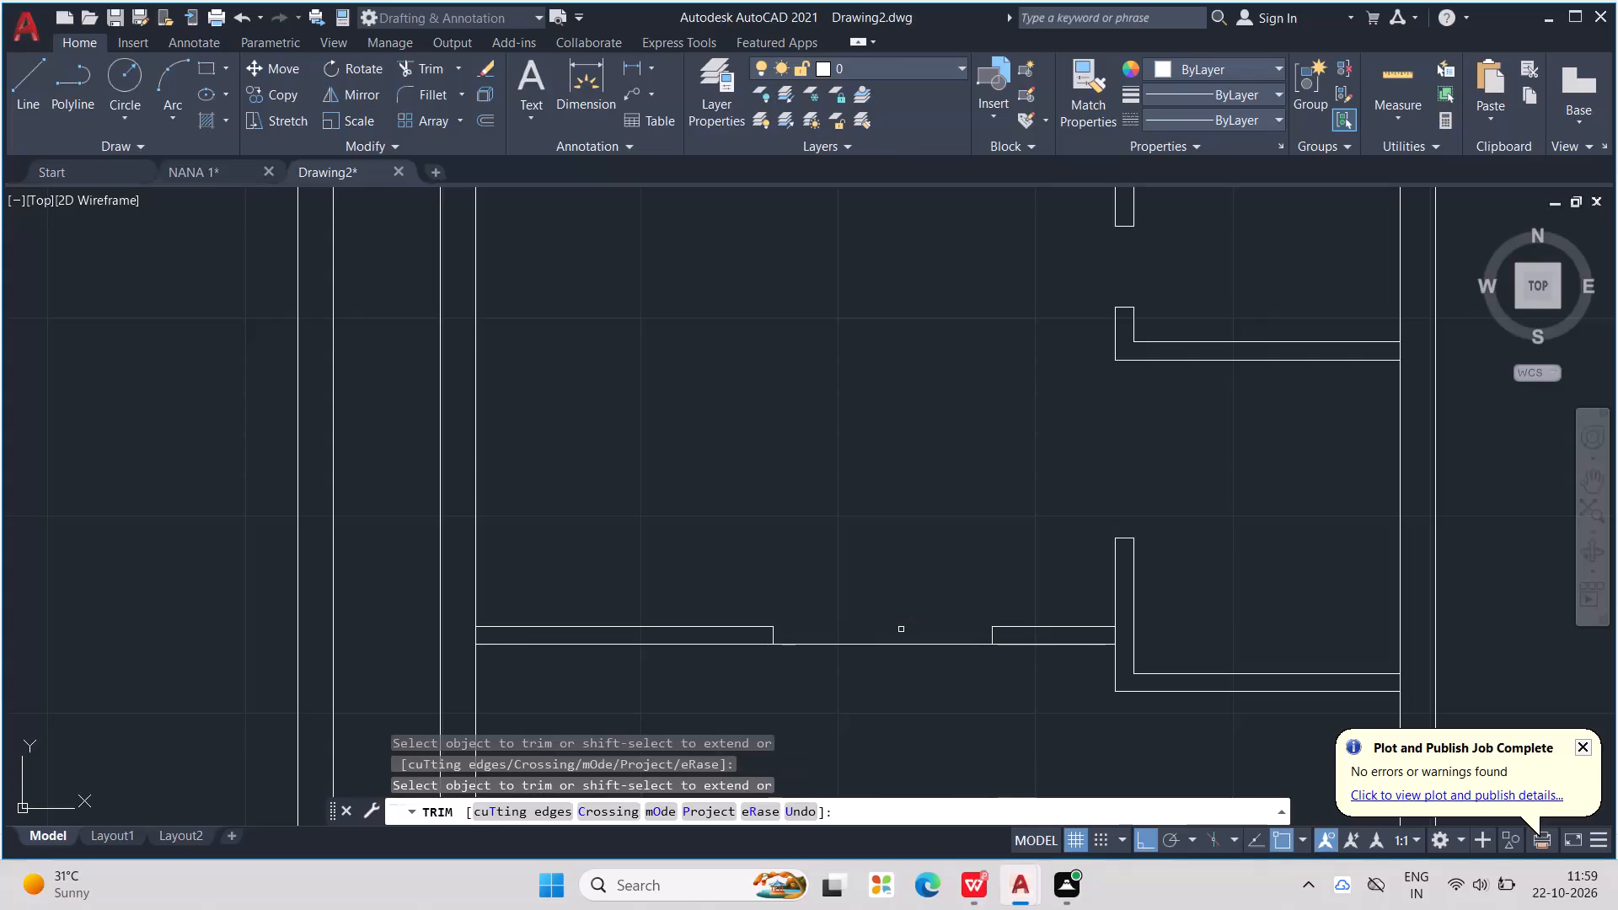
pyautogui.moveTo(901, 630); pyautogui.dragTo(901, 660)
pyautogui.press('Escape')
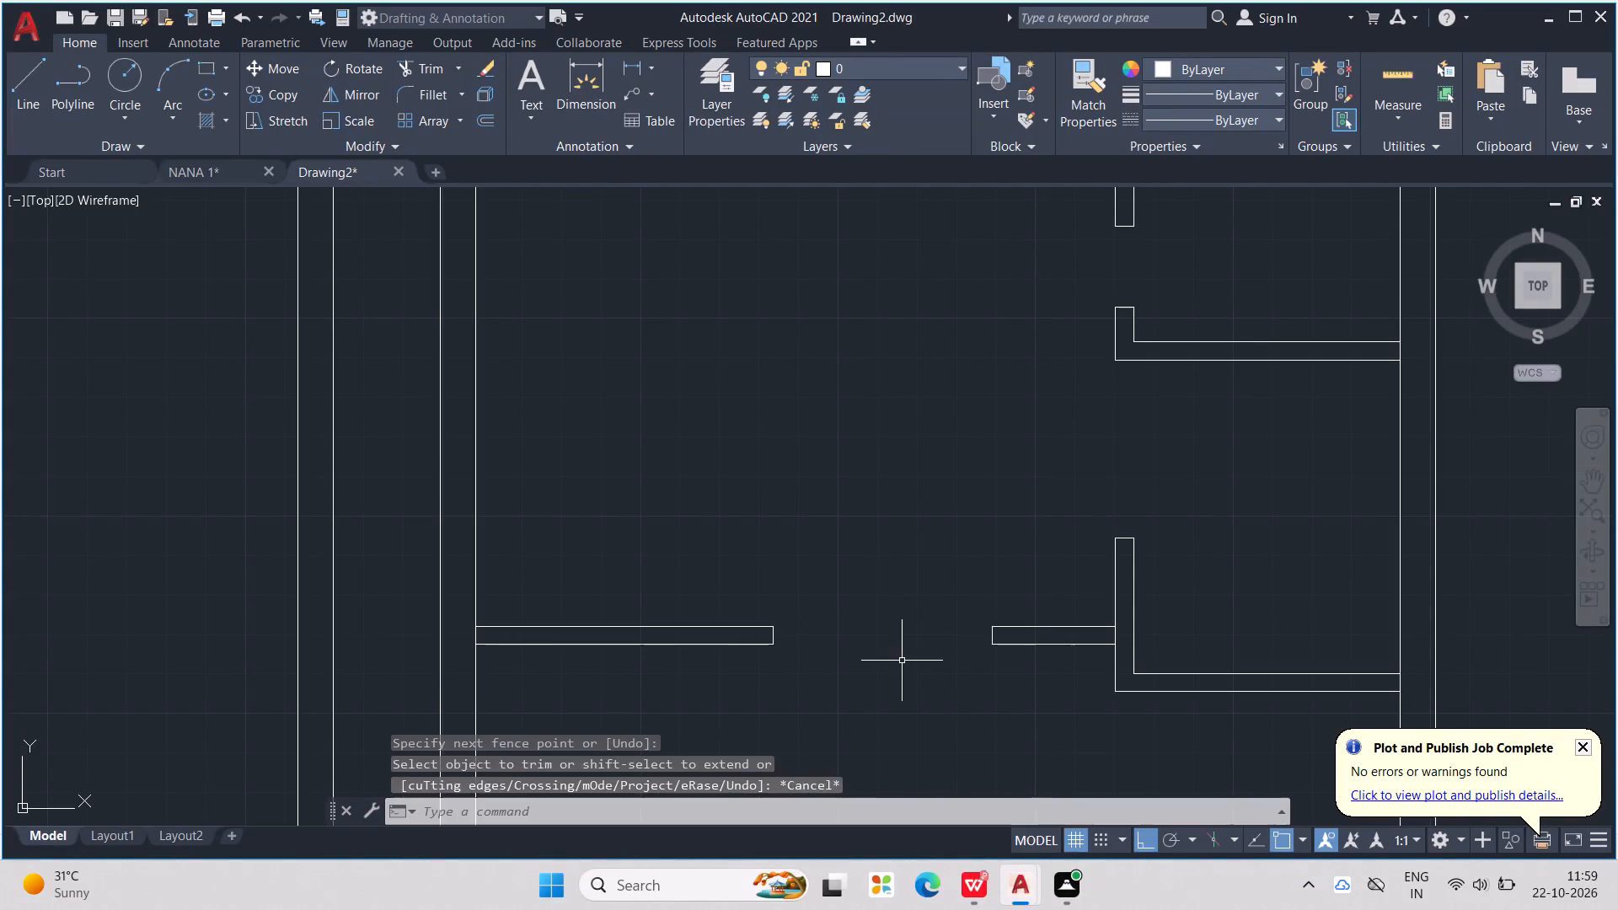
pyautogui.press('Escape')
pyautogui.press('Escape')
pyautogui.press('Escape')
pyautogui.press('Escape')
pyautogui.press('Escape')
pyautogui.press('Escape')
# Draw a rectangular frame outline across the opening between the jambs, projecting 1" beyond the wall's upper and lower faces.
pyautogui.press('l')
pyautogui.press('Return')
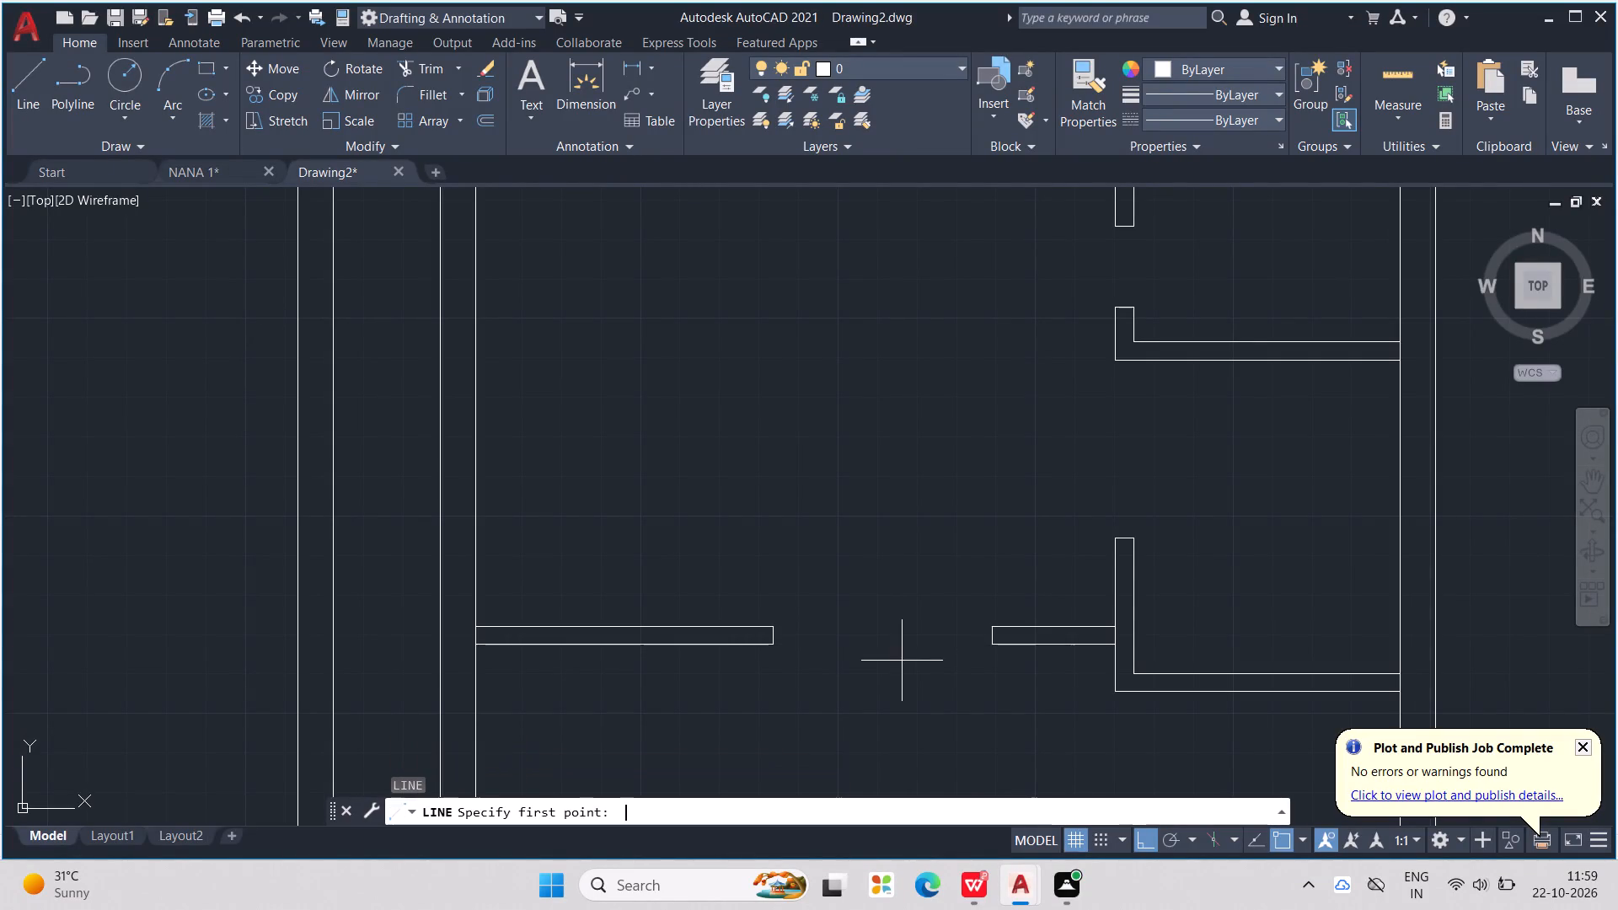
pyautogui.click(772, 621)
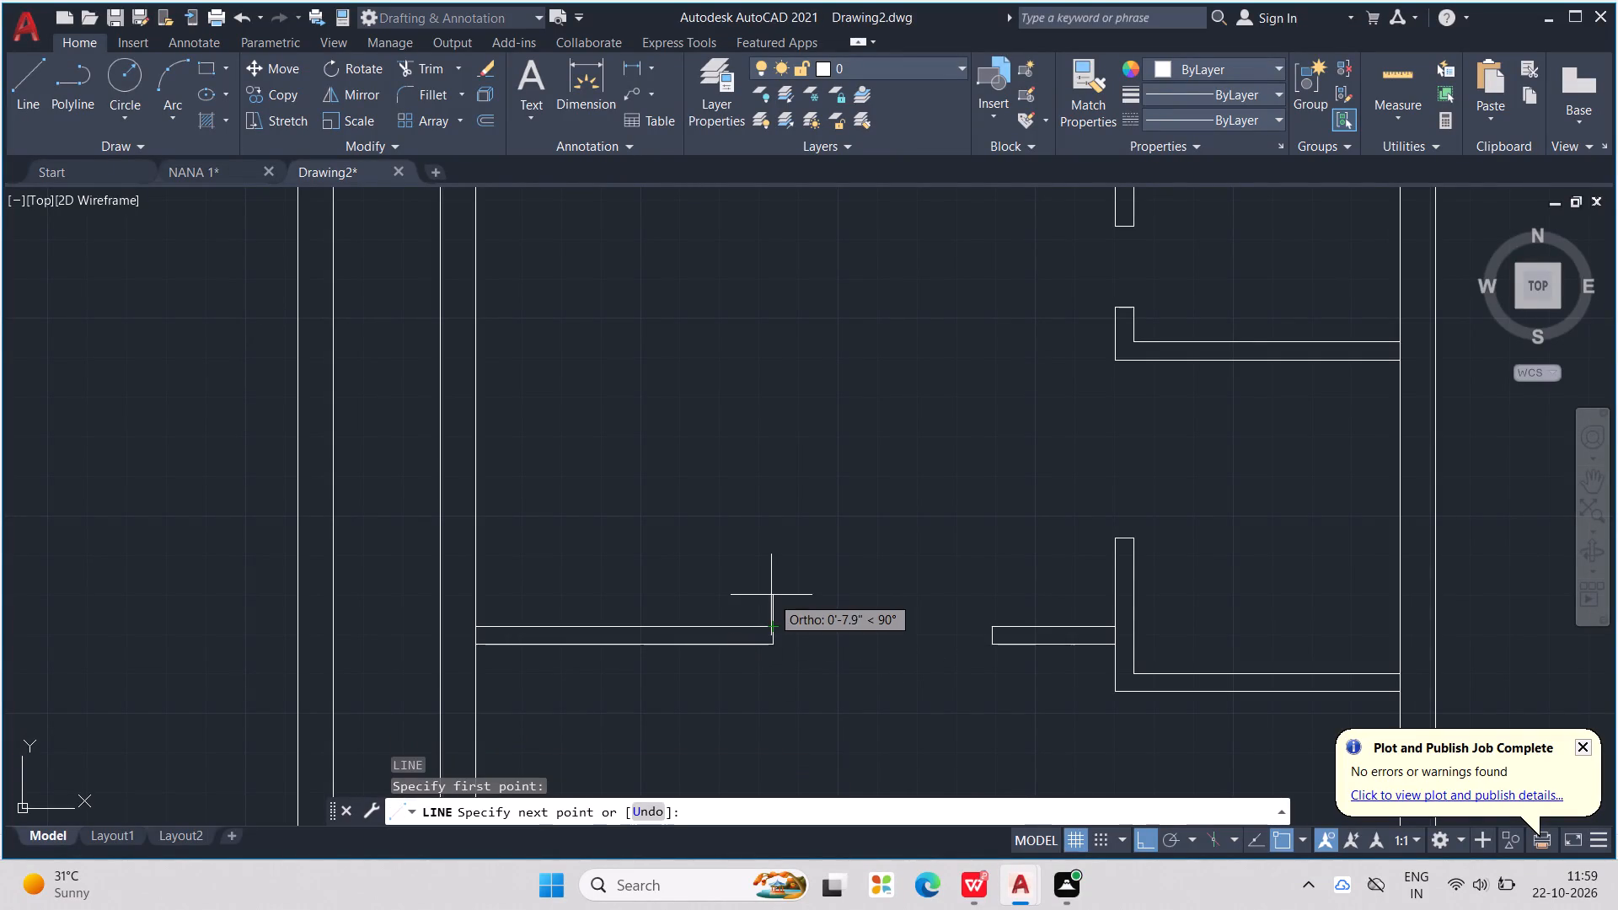
pyautogui.write('1"')
pyautogui.press('Return')
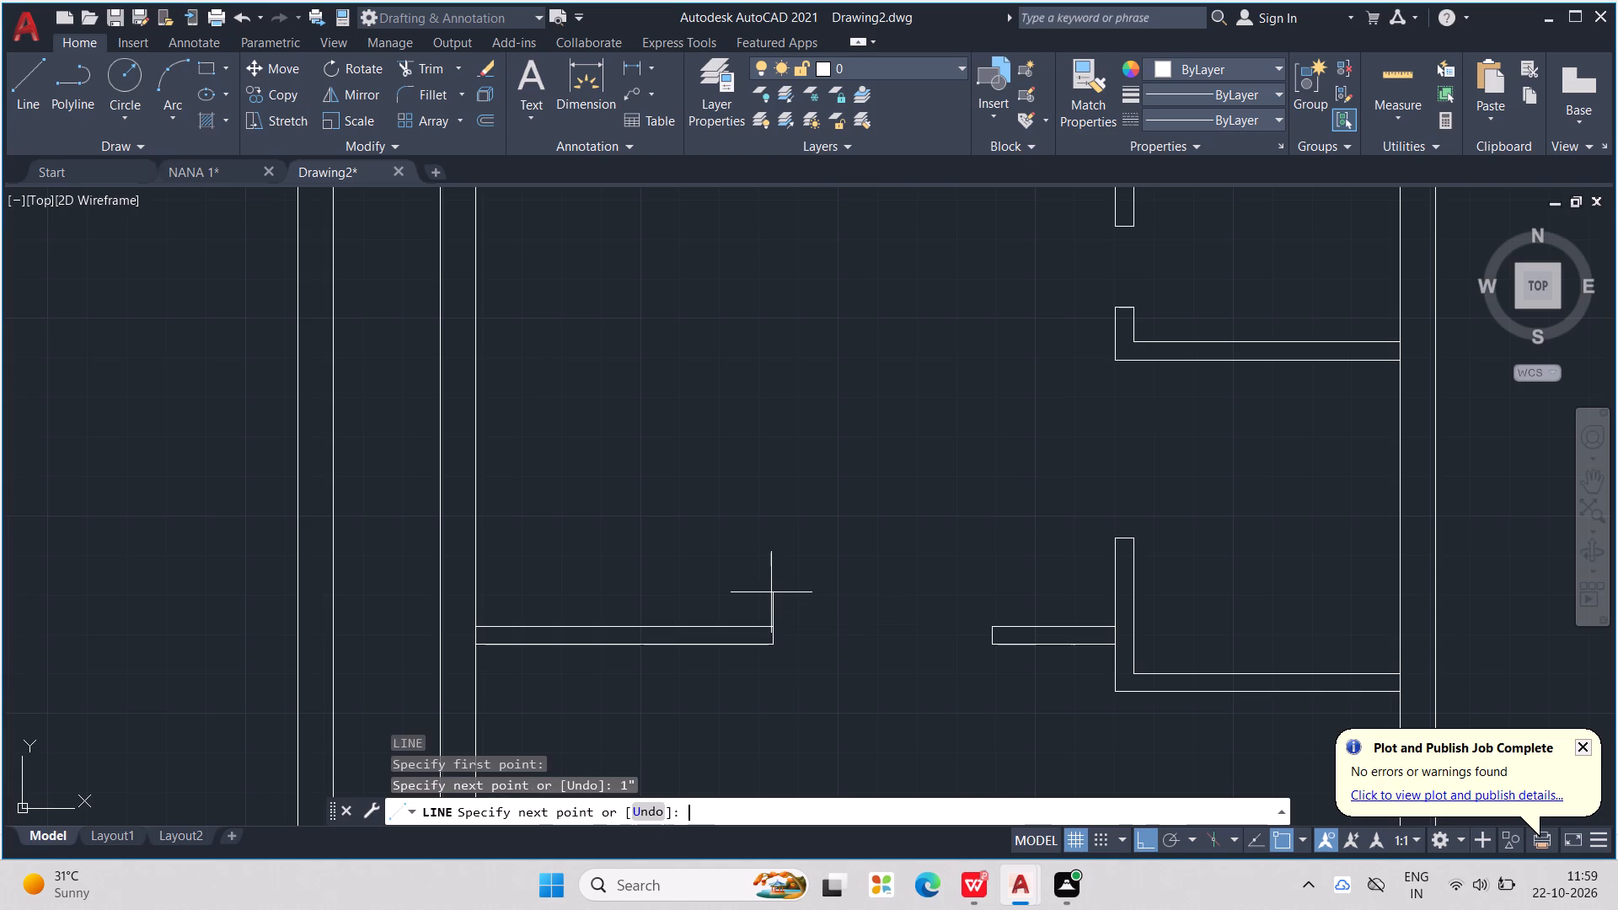
pyautogui.scroll(2, 994, 648)
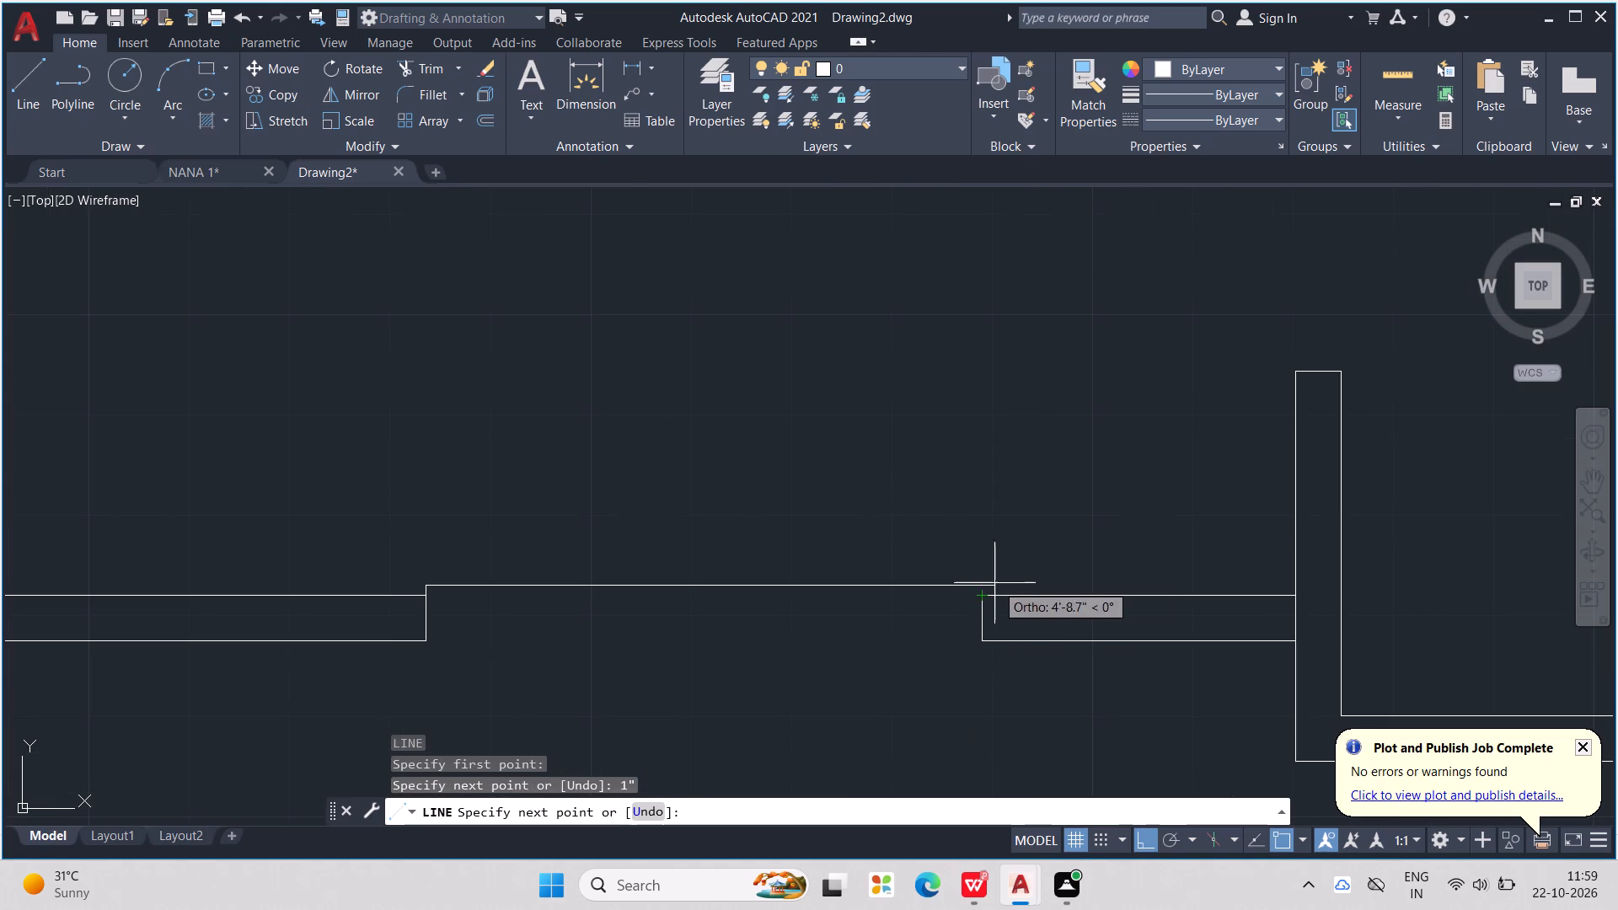
pyautogui.scroll(3, 989, 583)
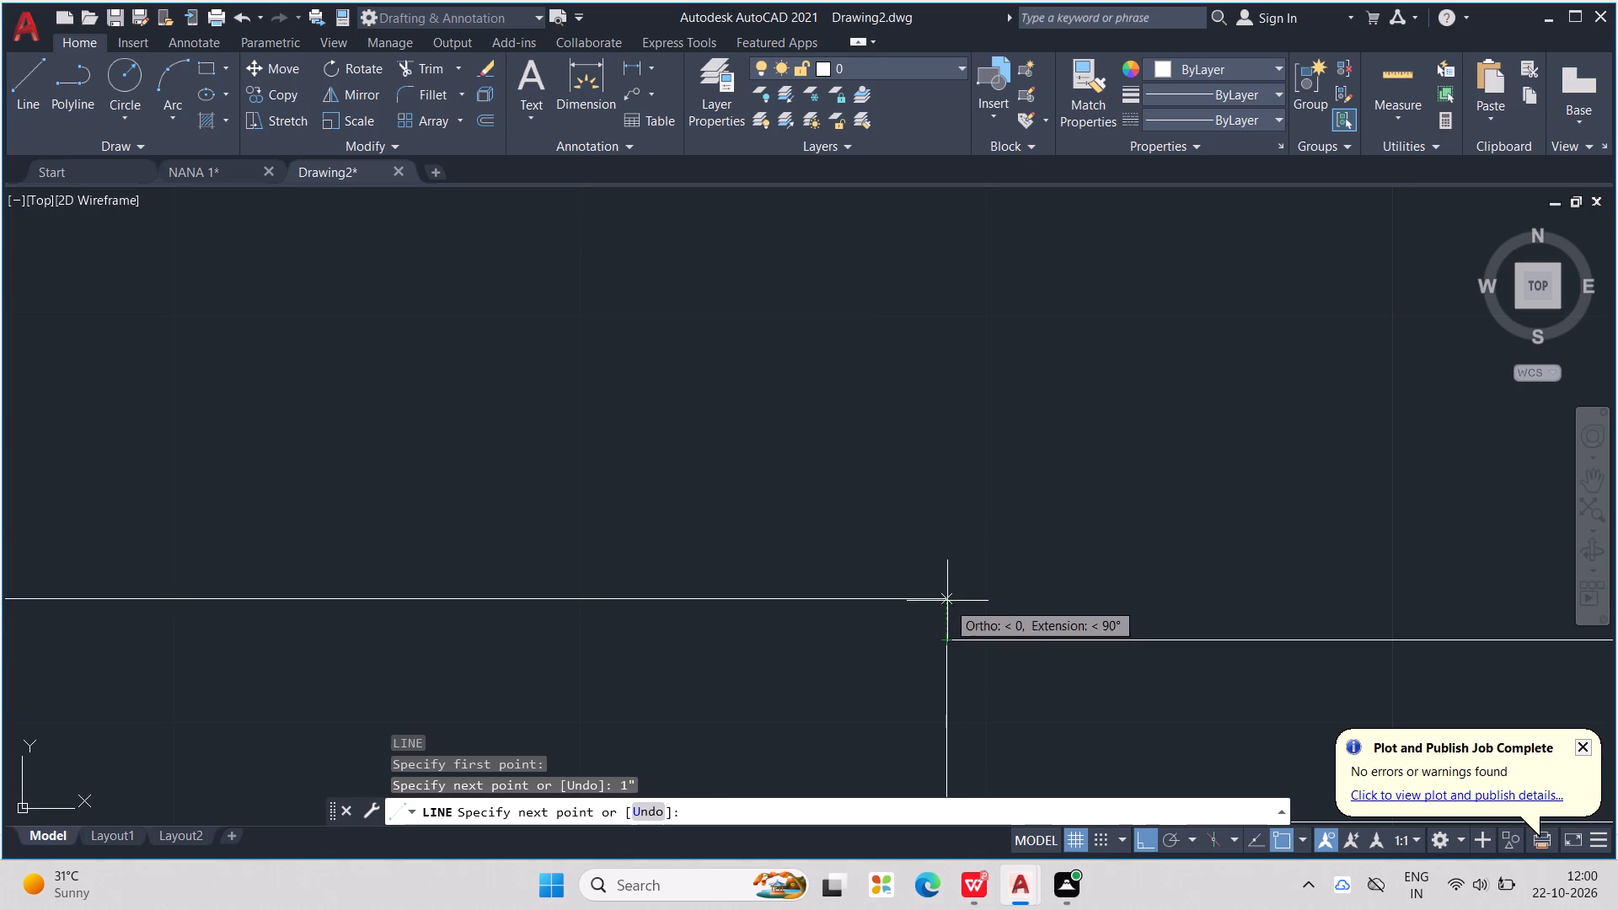
pyautogui.click(947, 601)
pyautogui.click(947, 638)
pyautogui.scroll(-2, 956, 614)
pyautogui.moveTo(959, 613); pyautogui.dragTo(918, 254, button='middle')
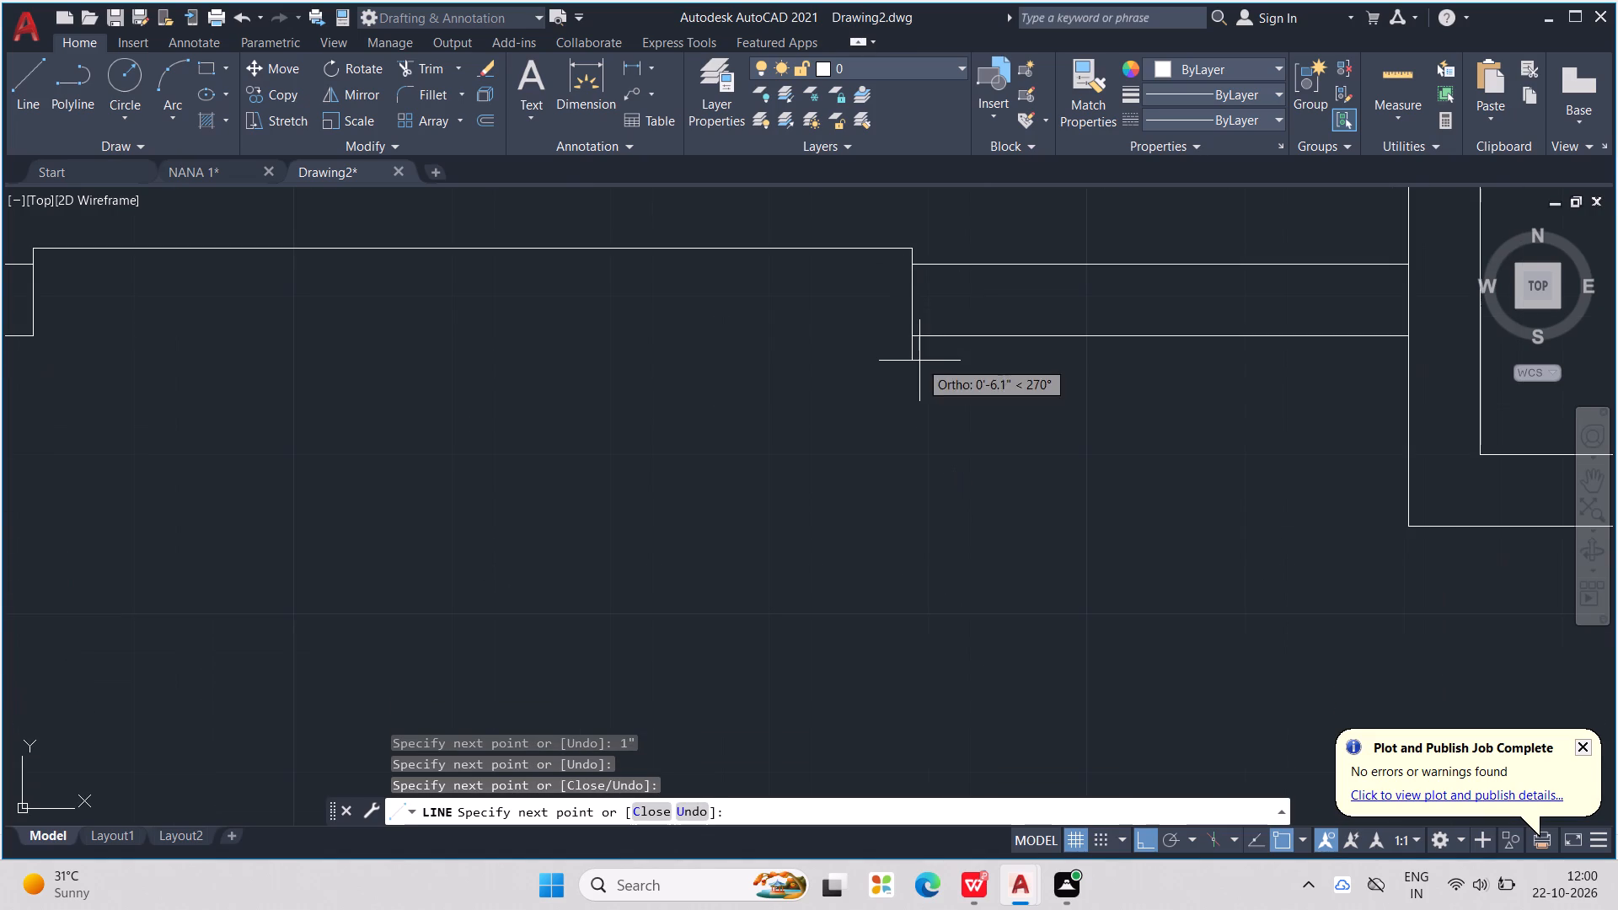
pyautogui.click(915, 337)
pyautogui.write('1"')
pyautogui.press('Return')
pyautogui.moveTo(653, 272); pyautogui.dragTo(938, 327, button='middle')
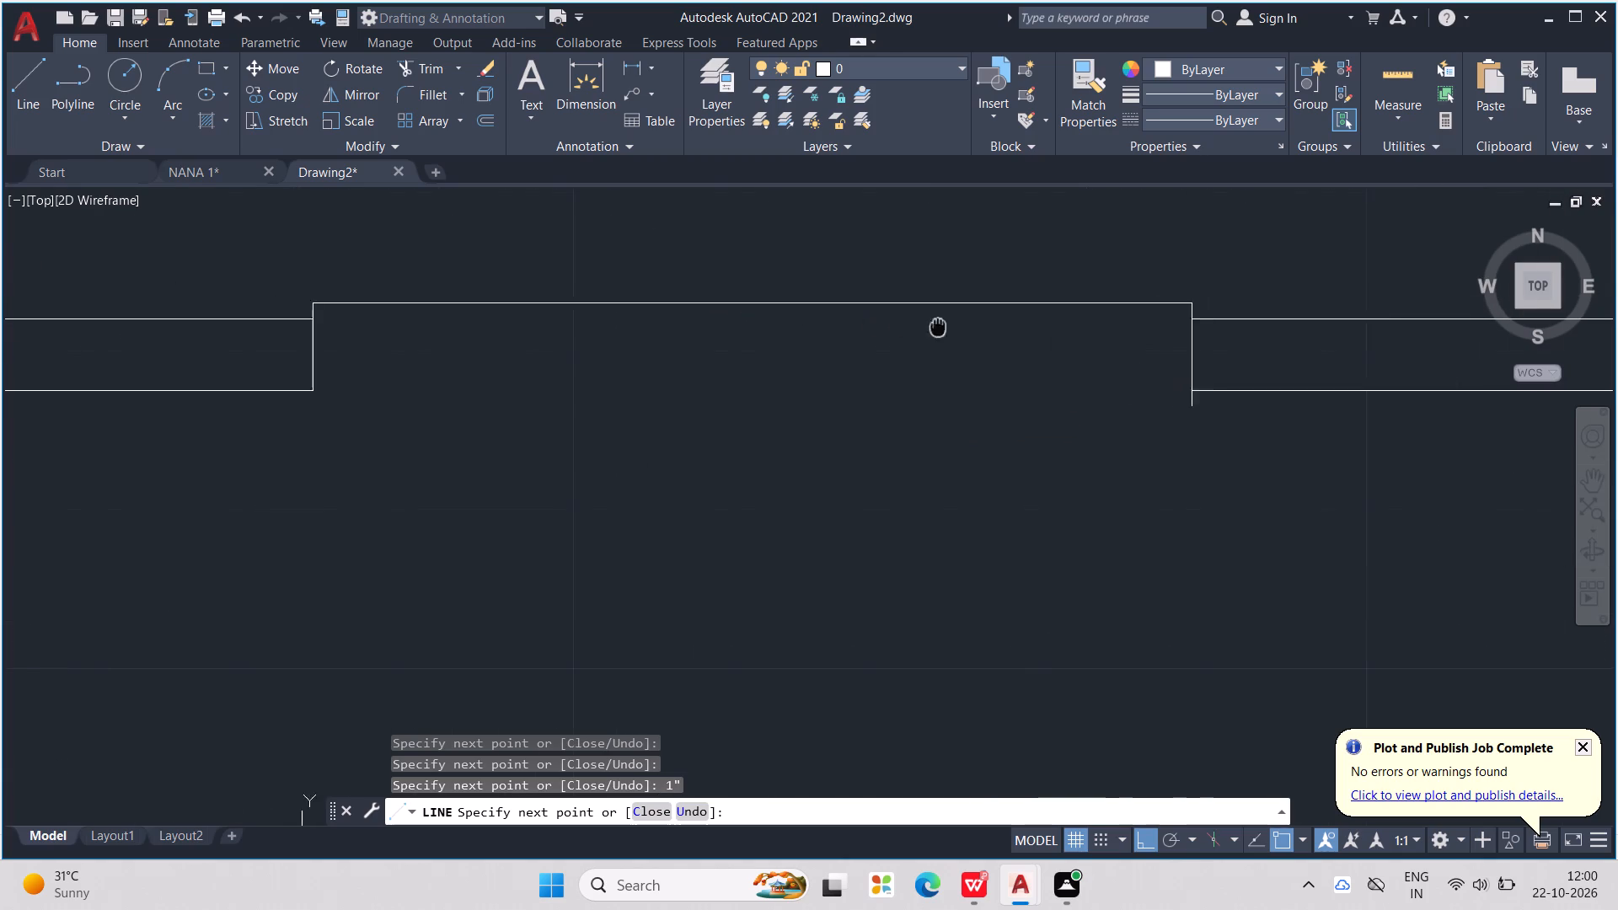
pyautogui.moveTo(938, 327); pyautogui.dragTo(942, 327, button='middle')
pyautogui.scroll(-2, 917, 345)
pyautogui.scroll(2, 680, 354)
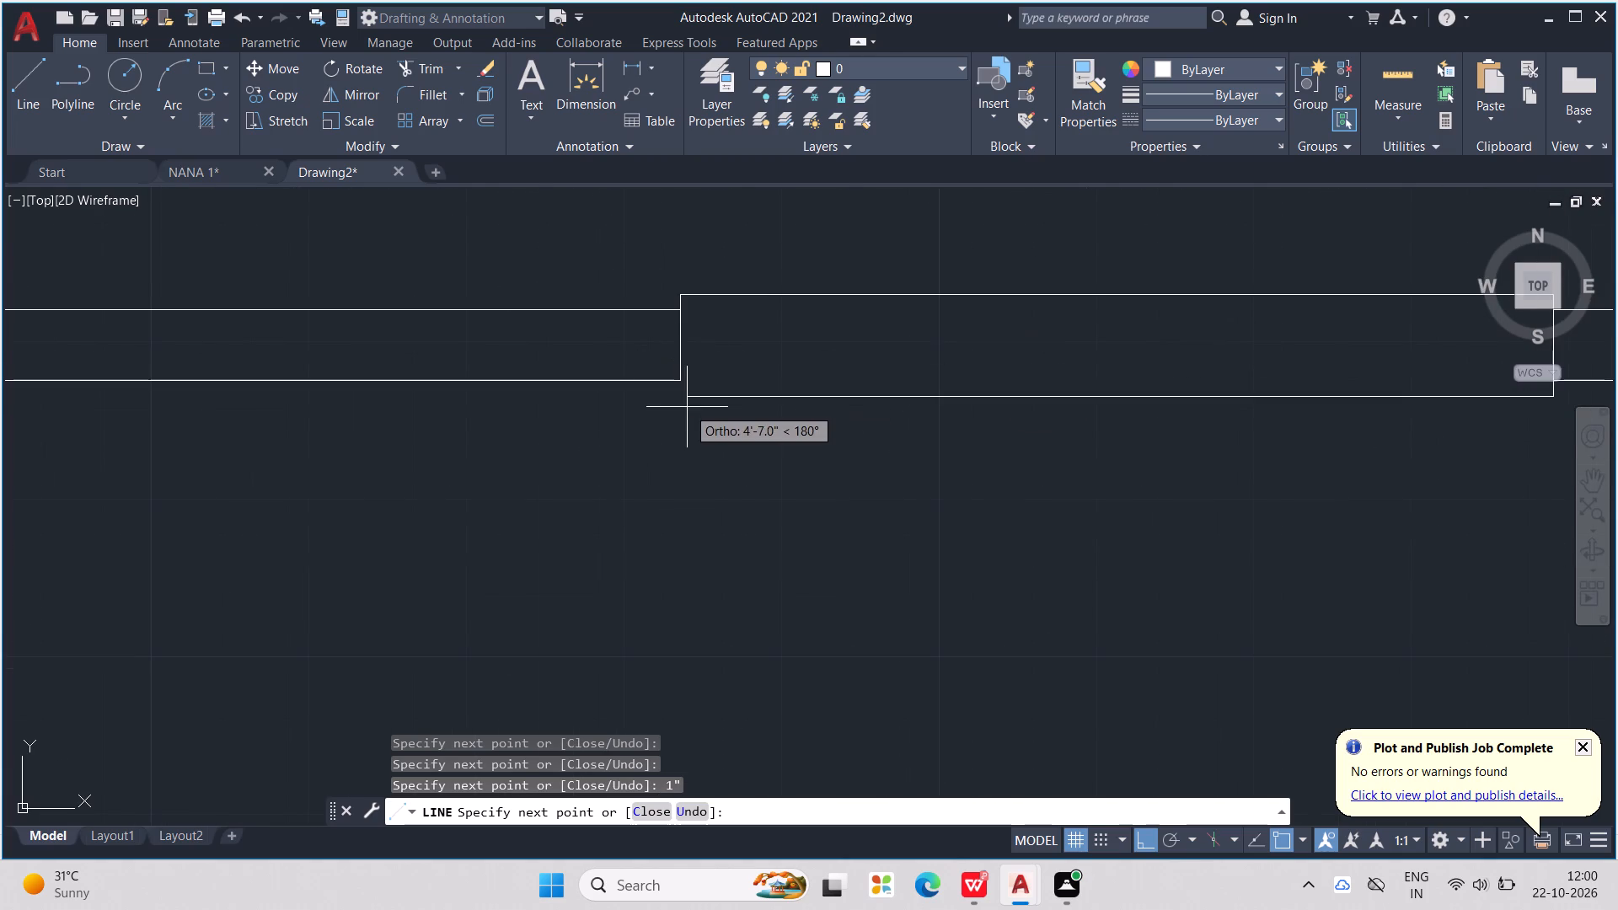
pyautogui.click(677, 402)
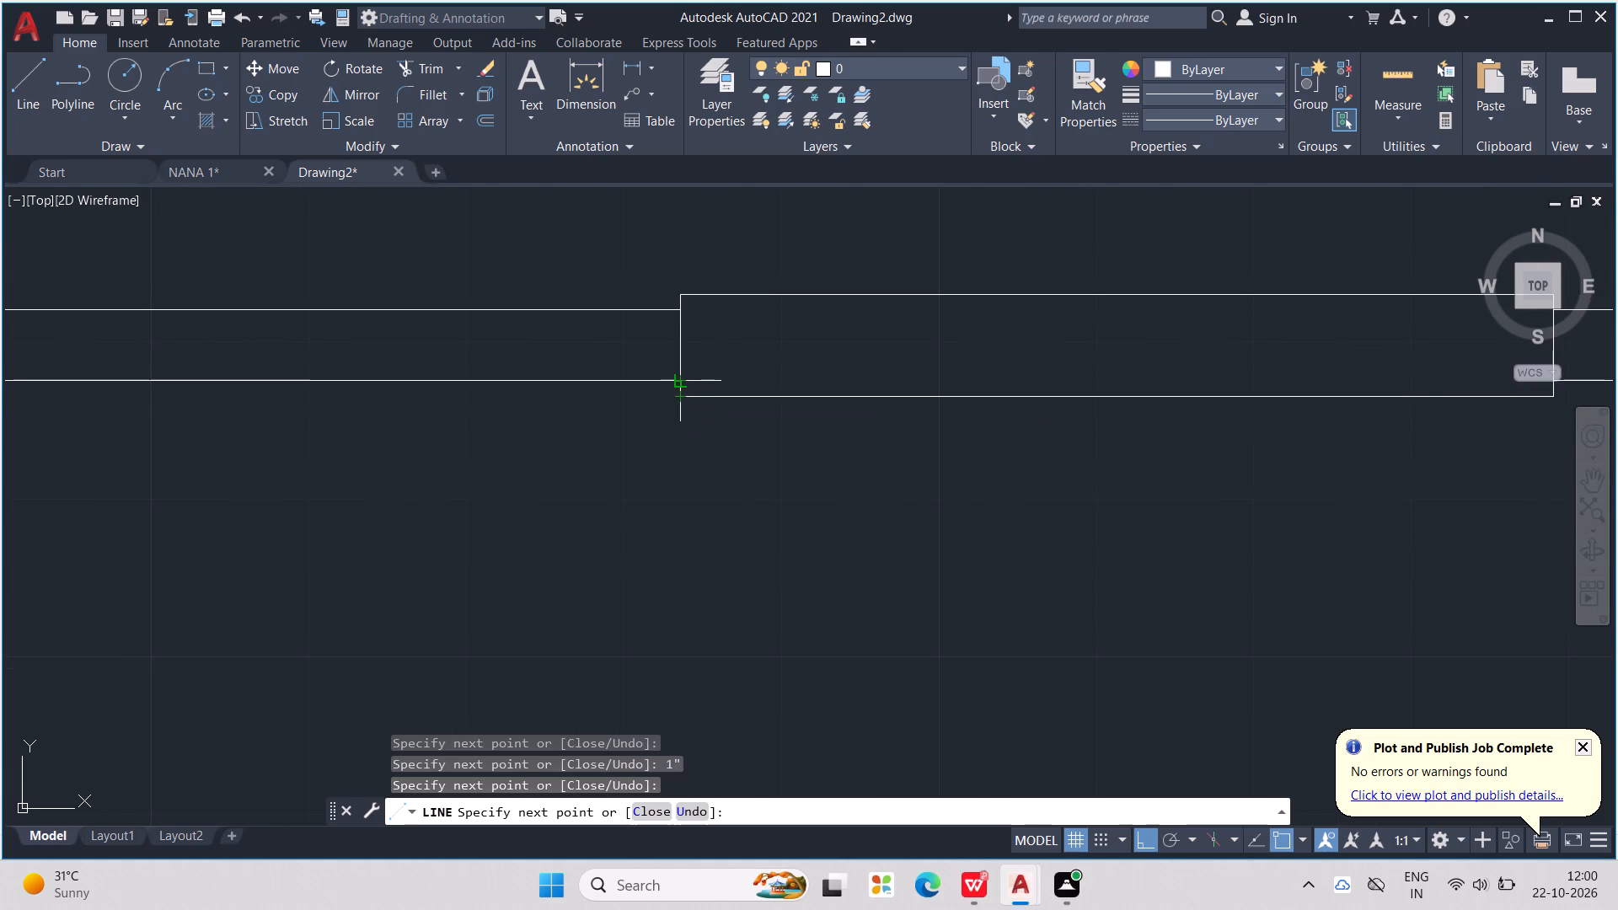
pyautogui.click(677, 381)
pyautogui.press('Escape')
pyautogui.press('Escape')
pyautogui.scroll(-2, 727, 398)
pyautogui.press('Escape')
pyautogui.scroll(-1, 844, 503)
pyautogui.moveTo(844, 503); pyautogui.dragTo(831, 504, button='middle')
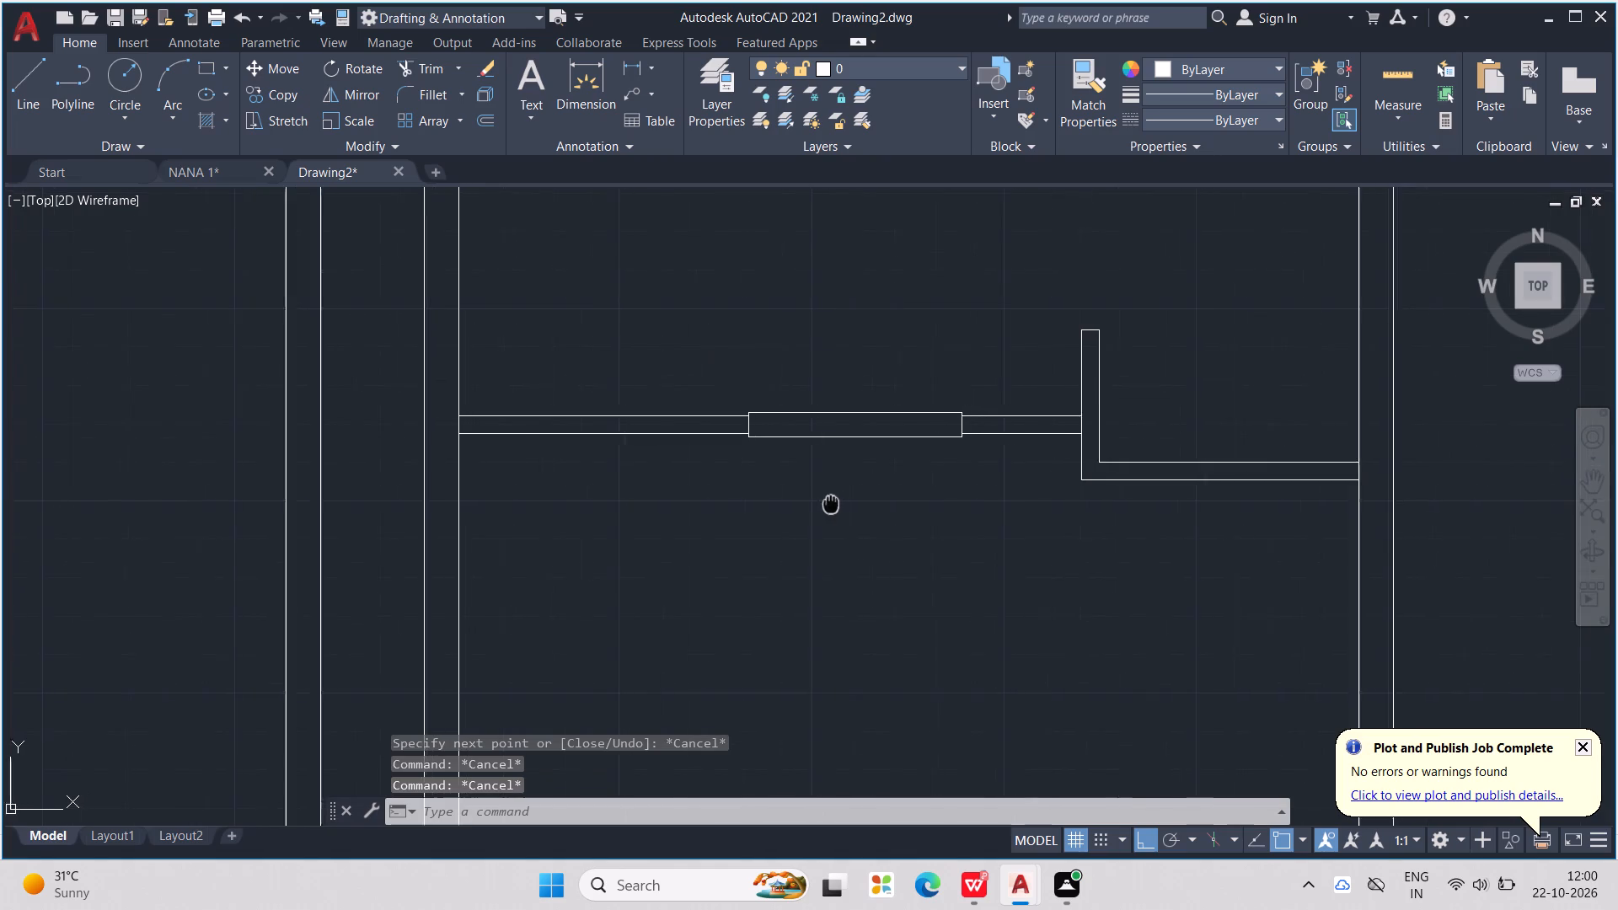
pyautogui.moveTo(831, 504); pyautogui.dragTo(793, 509, button='middle')
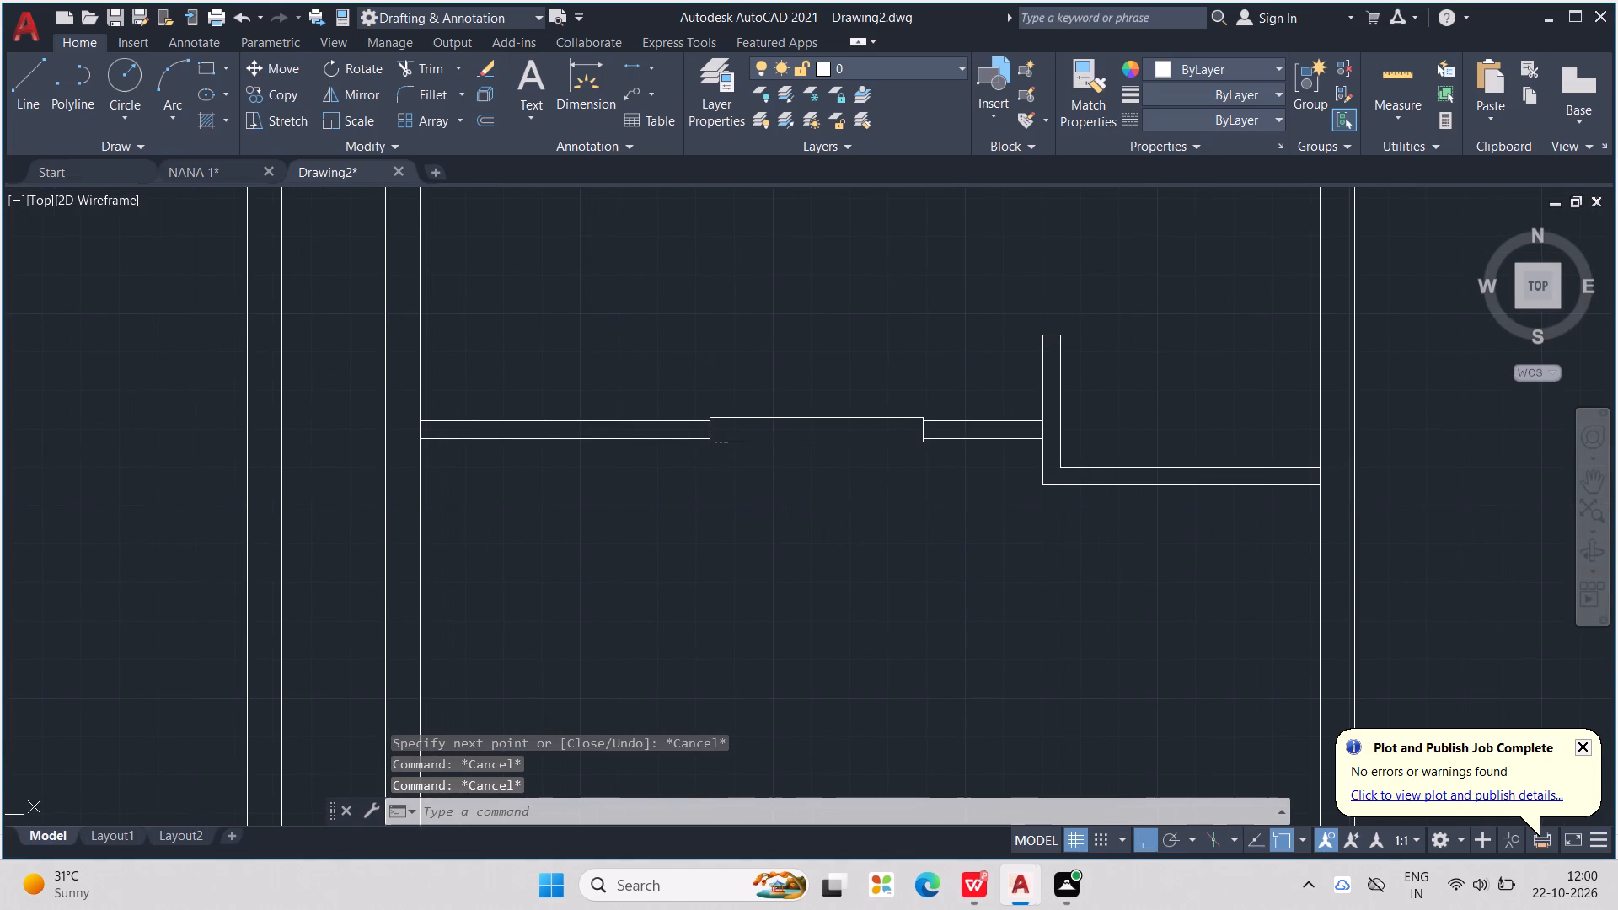
# Trim away the wall's upper face line between the opening's frame and the lower right room's partition.
pyautogui.scroll(-1, 796, 538)
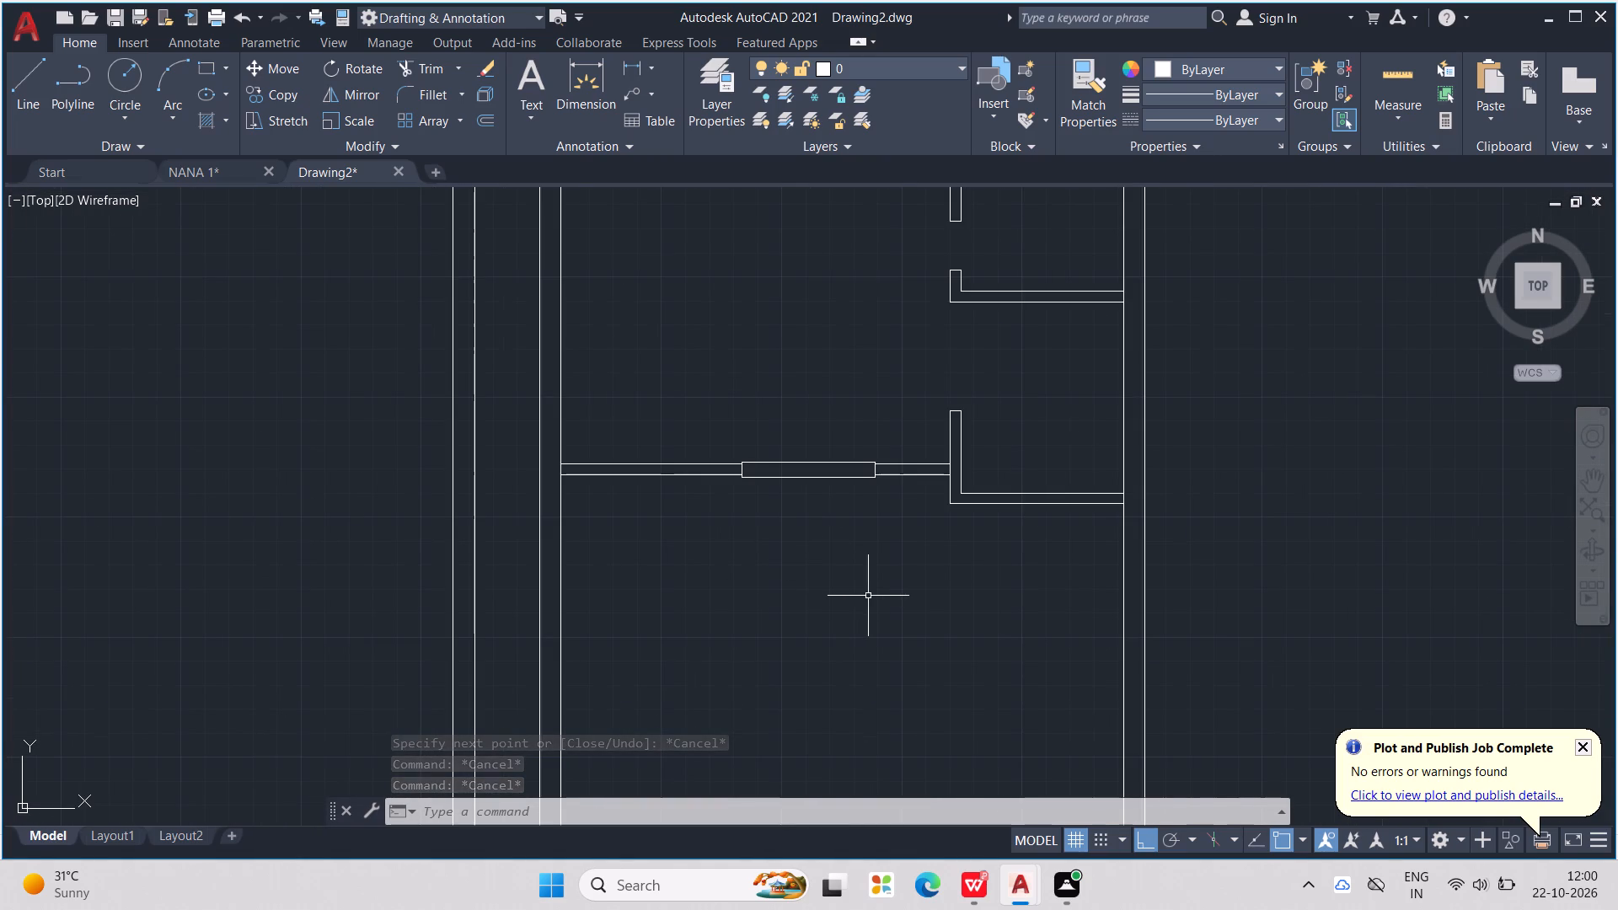
pyautogui.press('Escape')
pyautogui.write('TR')
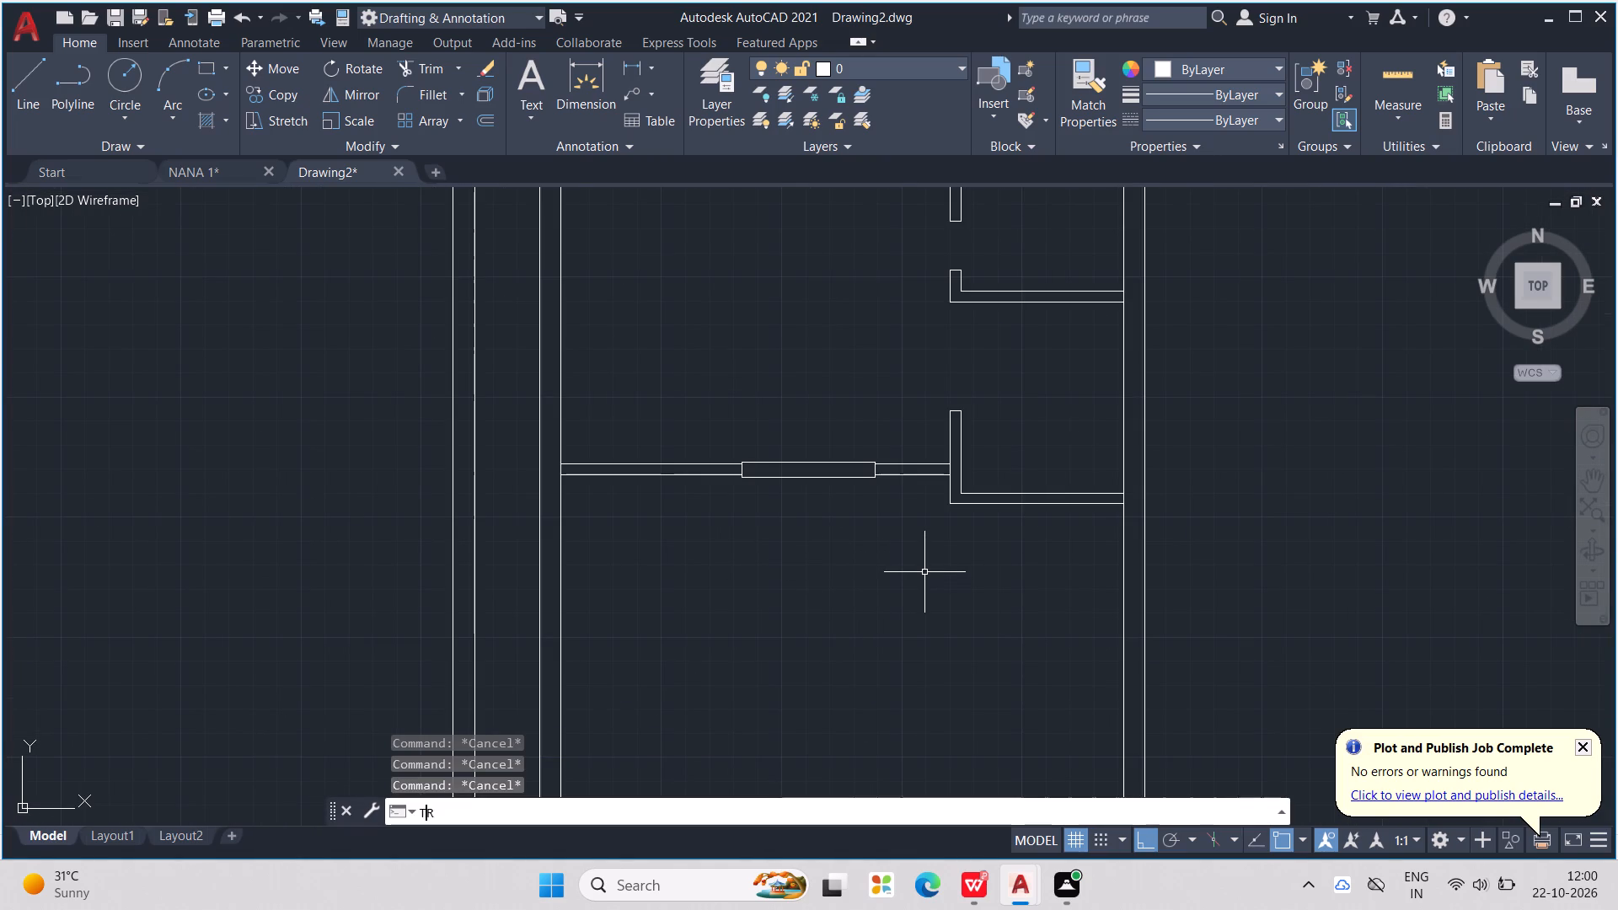
pyautogui.press('Return')
pyautogui.scroll(2, 906, 527)
pyautogui.moveTo(877, 373); pyautogui.dragTo(884, 380)
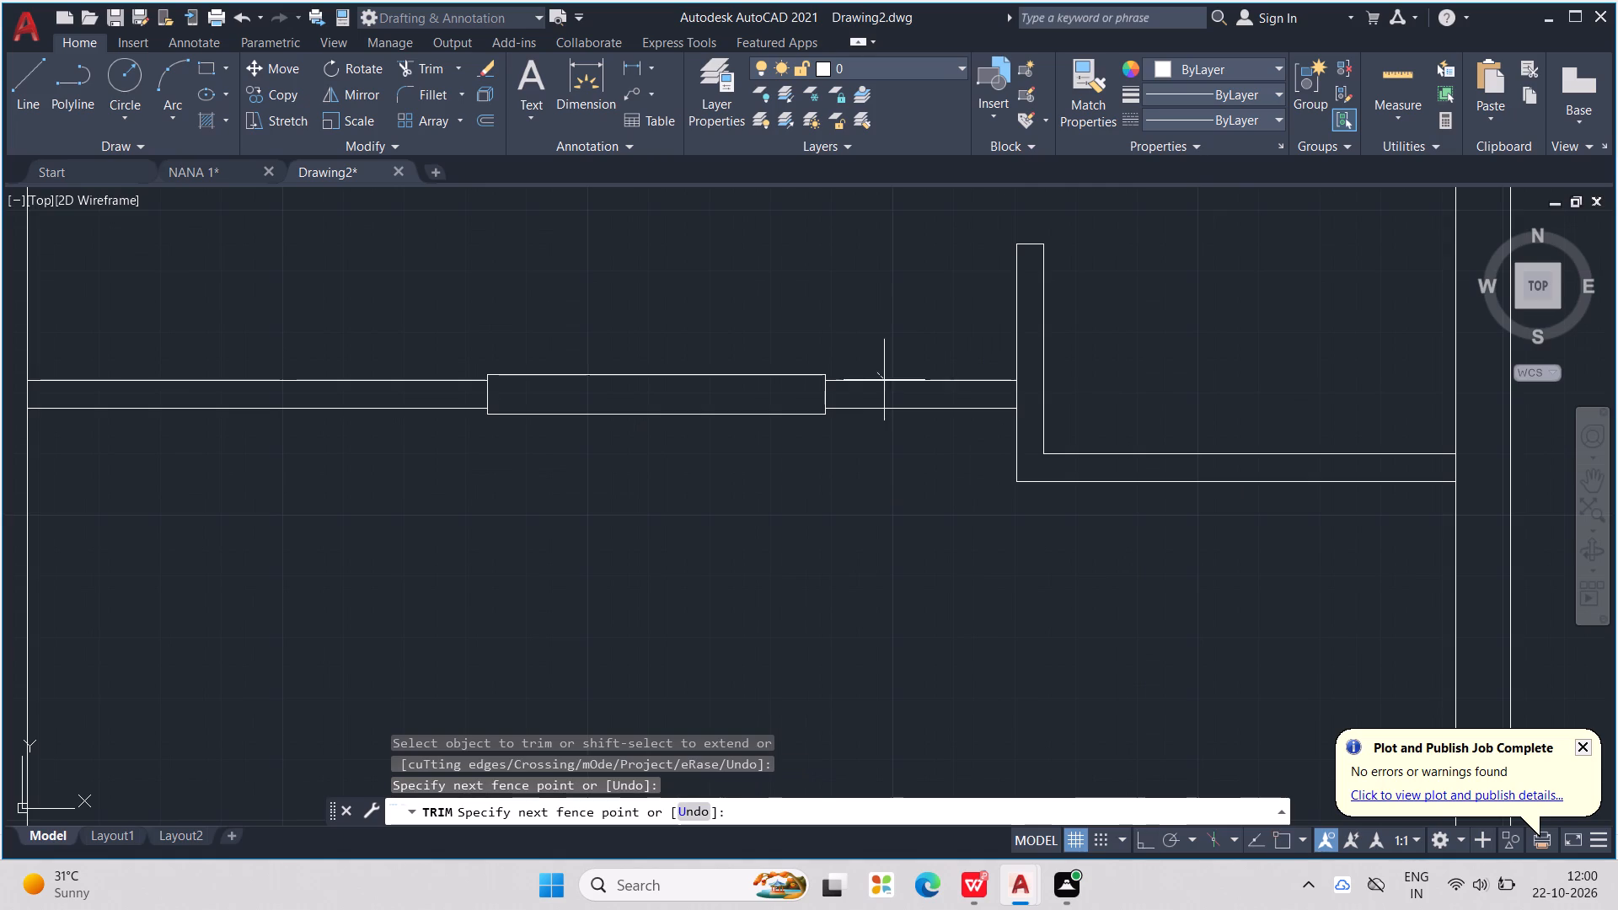
pyautogui.moveTo(884, 380); pyautogui.dragTo(895, 388)
pyautogui.scroll(-2, 897, 389)
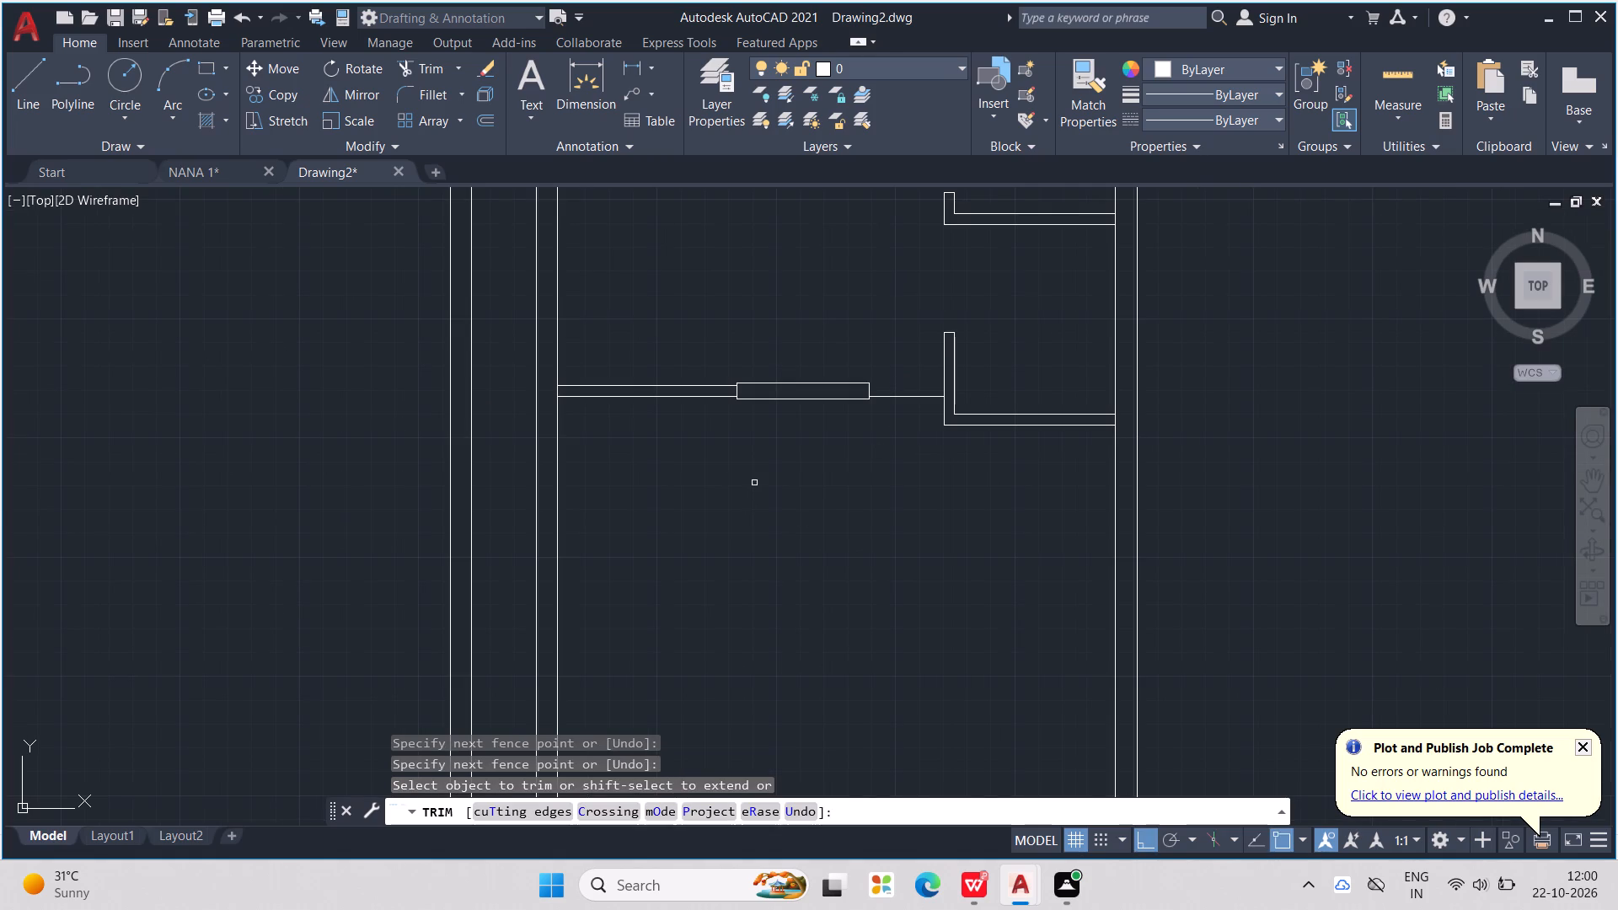
pyautogui.scroll(-2, 755, 481)
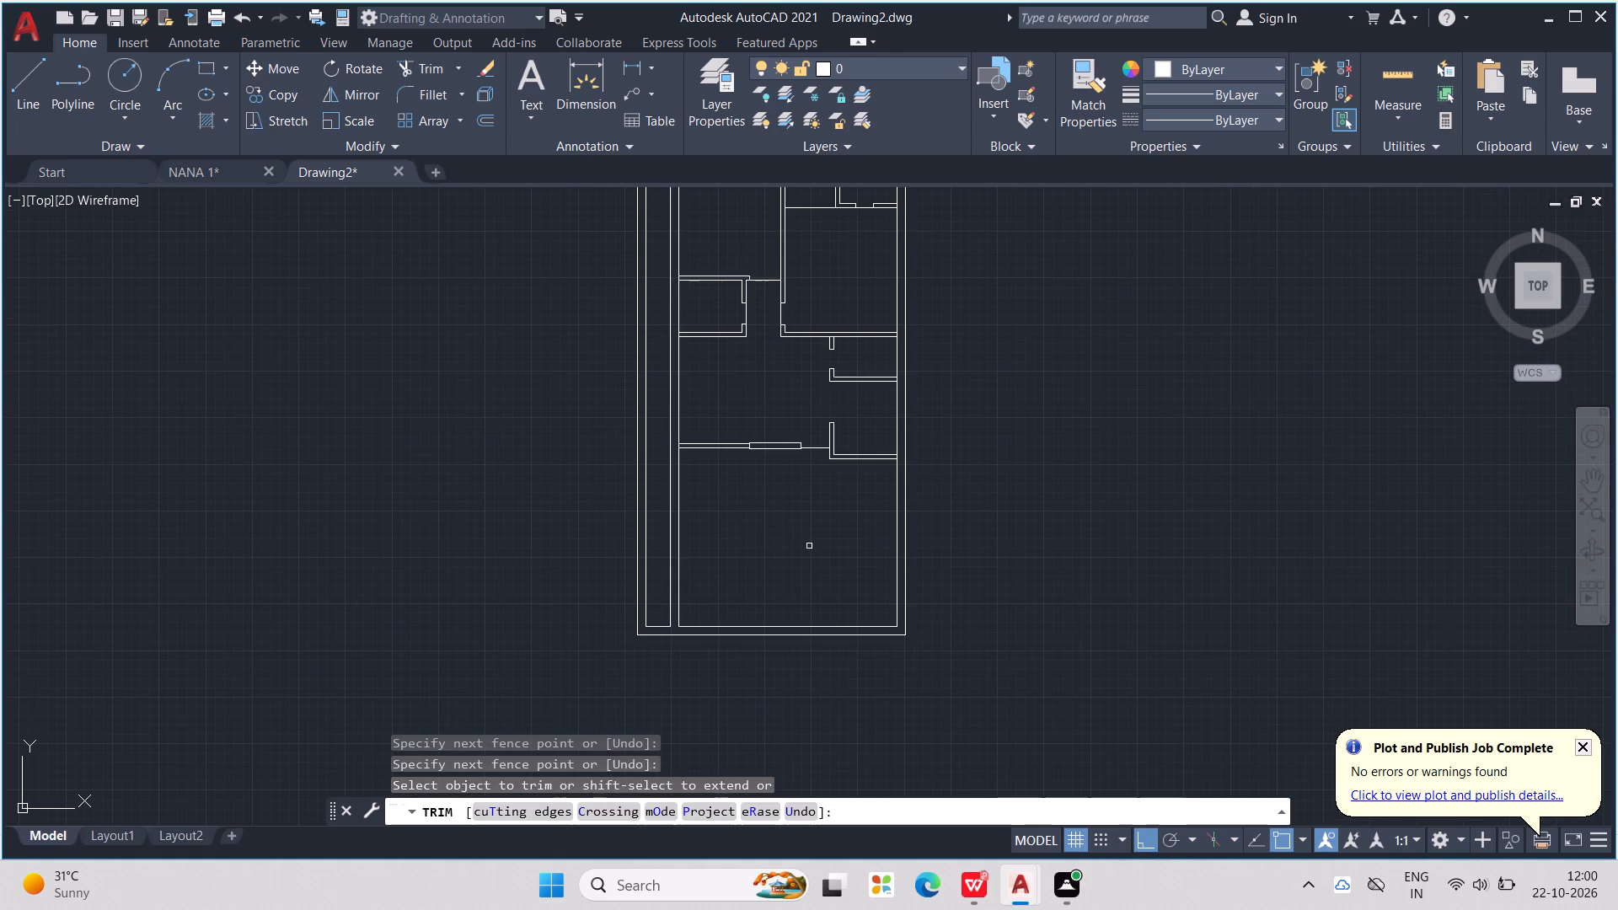
pyautogui.press('Escape')
pyautogui.press('Escape')
pyautogui.press('Escape')
pyautogui.press('Escape')
pyautogui.press('Escape')
pyautogui.press('Escape')
pyautogui.press('Escape')
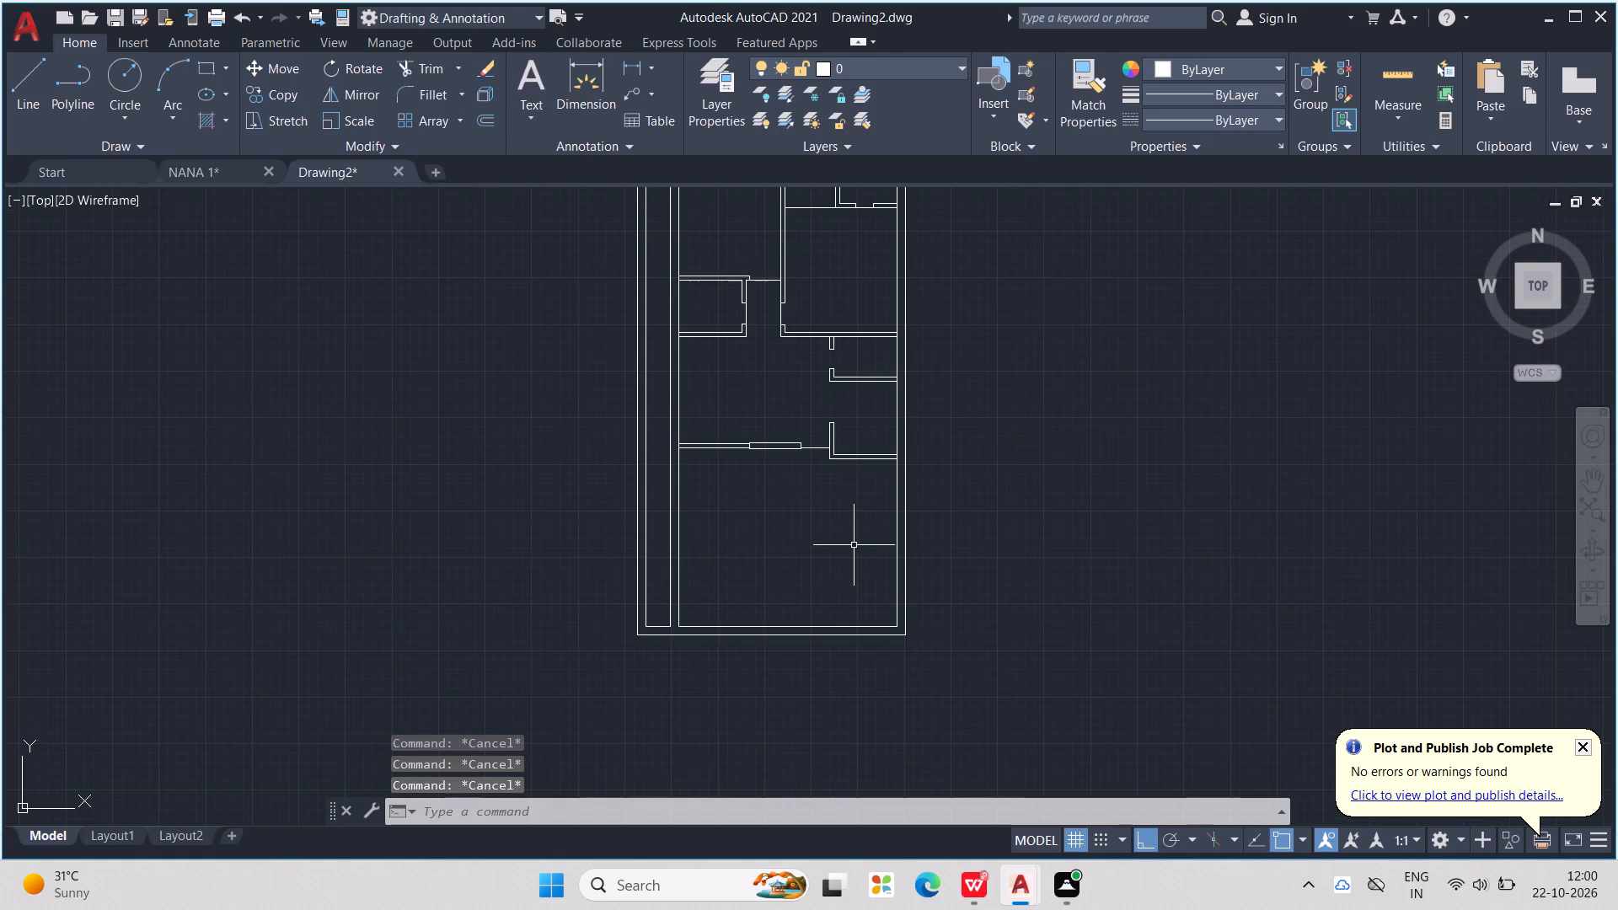
pyautogui.press('Escape')
pyautogui.press('Escape')
pyautogui.press('Escape')
# Extend both faces of the lower right room's bottom partition across the plan to the inner left wall line.
pyautogui.press('e')
pyautogui.press('x')
pyautogui.press('Return')
pyautogui.scroll(4, 842, 465)
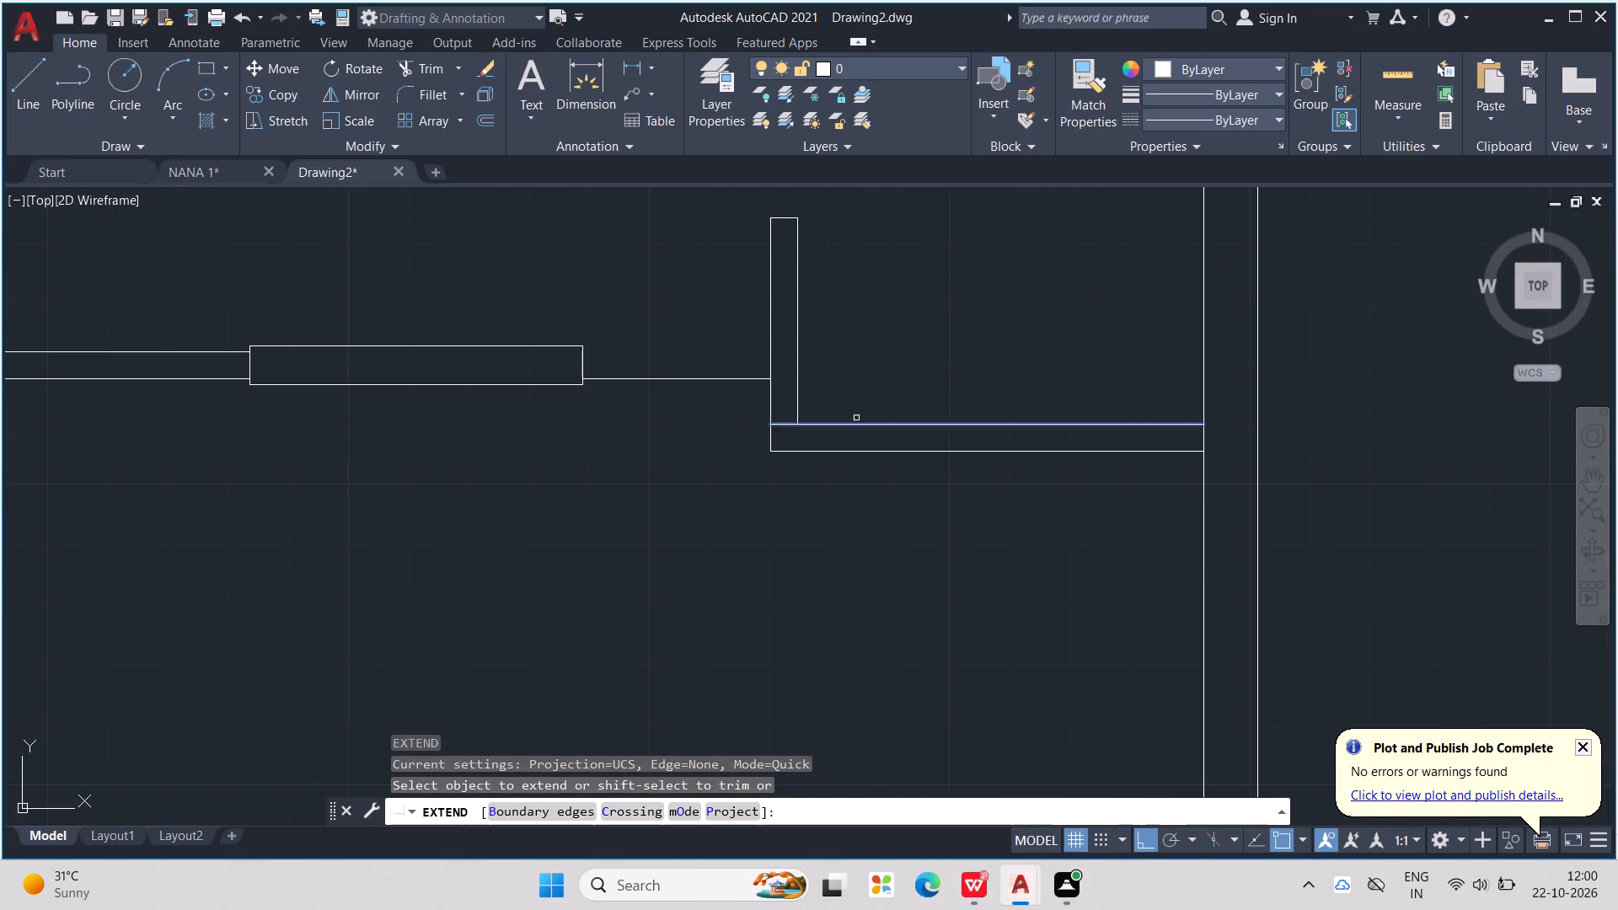
pyautogui.moveTo(858, 403); pyautogui.dragTo(871, 495)
pyautogui.moveTo(856, 414); pyautogui.dragTo(856, 481)
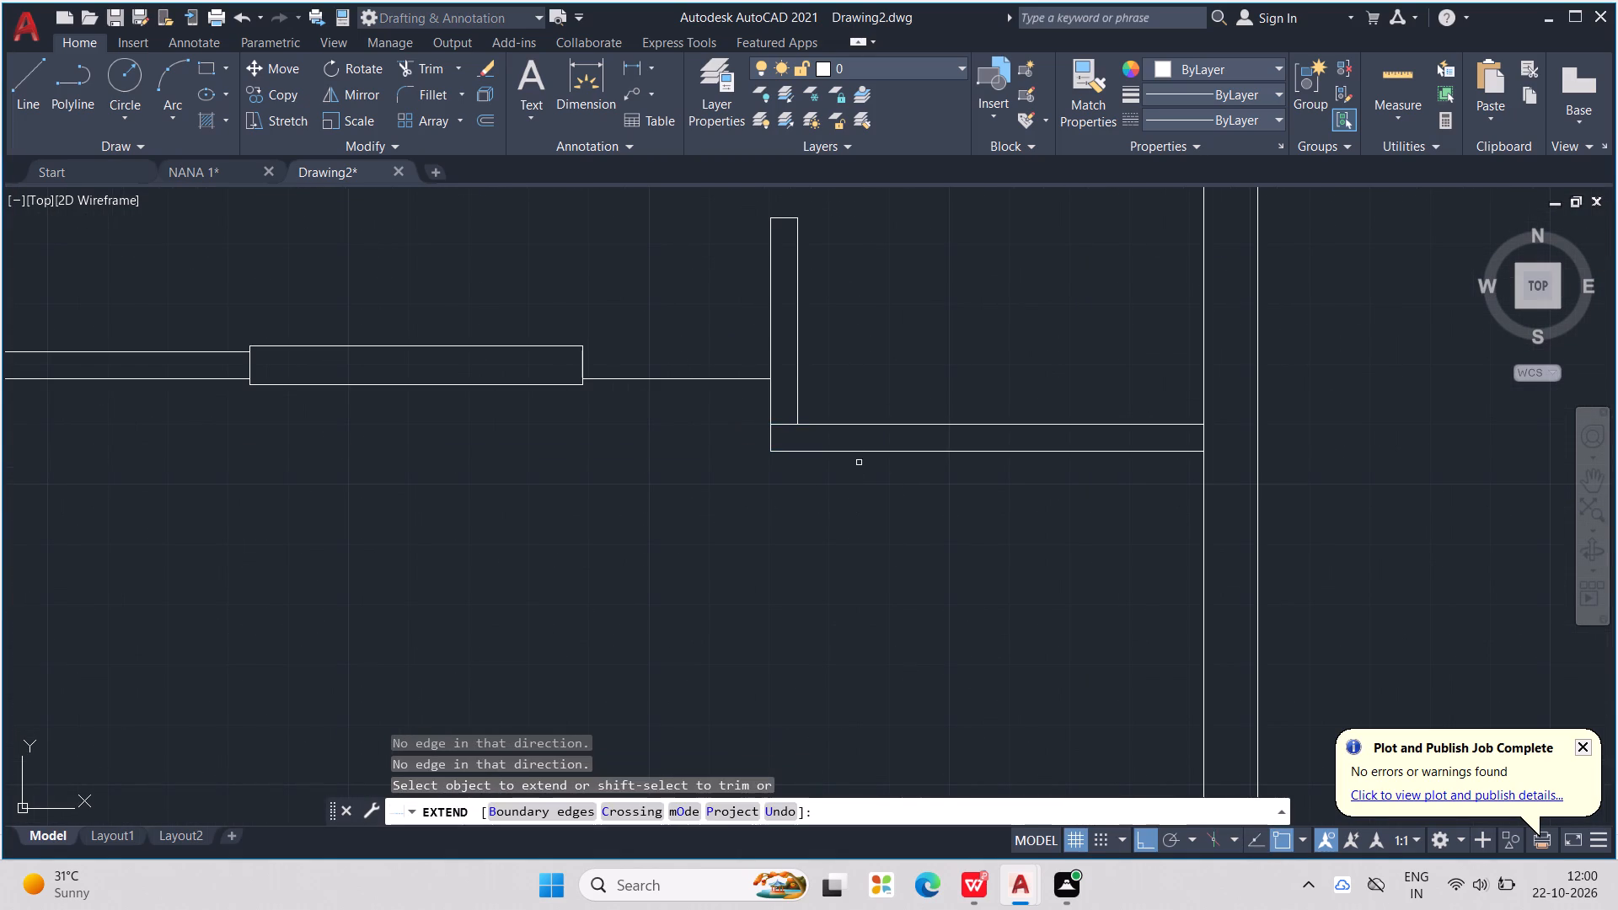
pyautogui.scroll(-2, 788, 455)
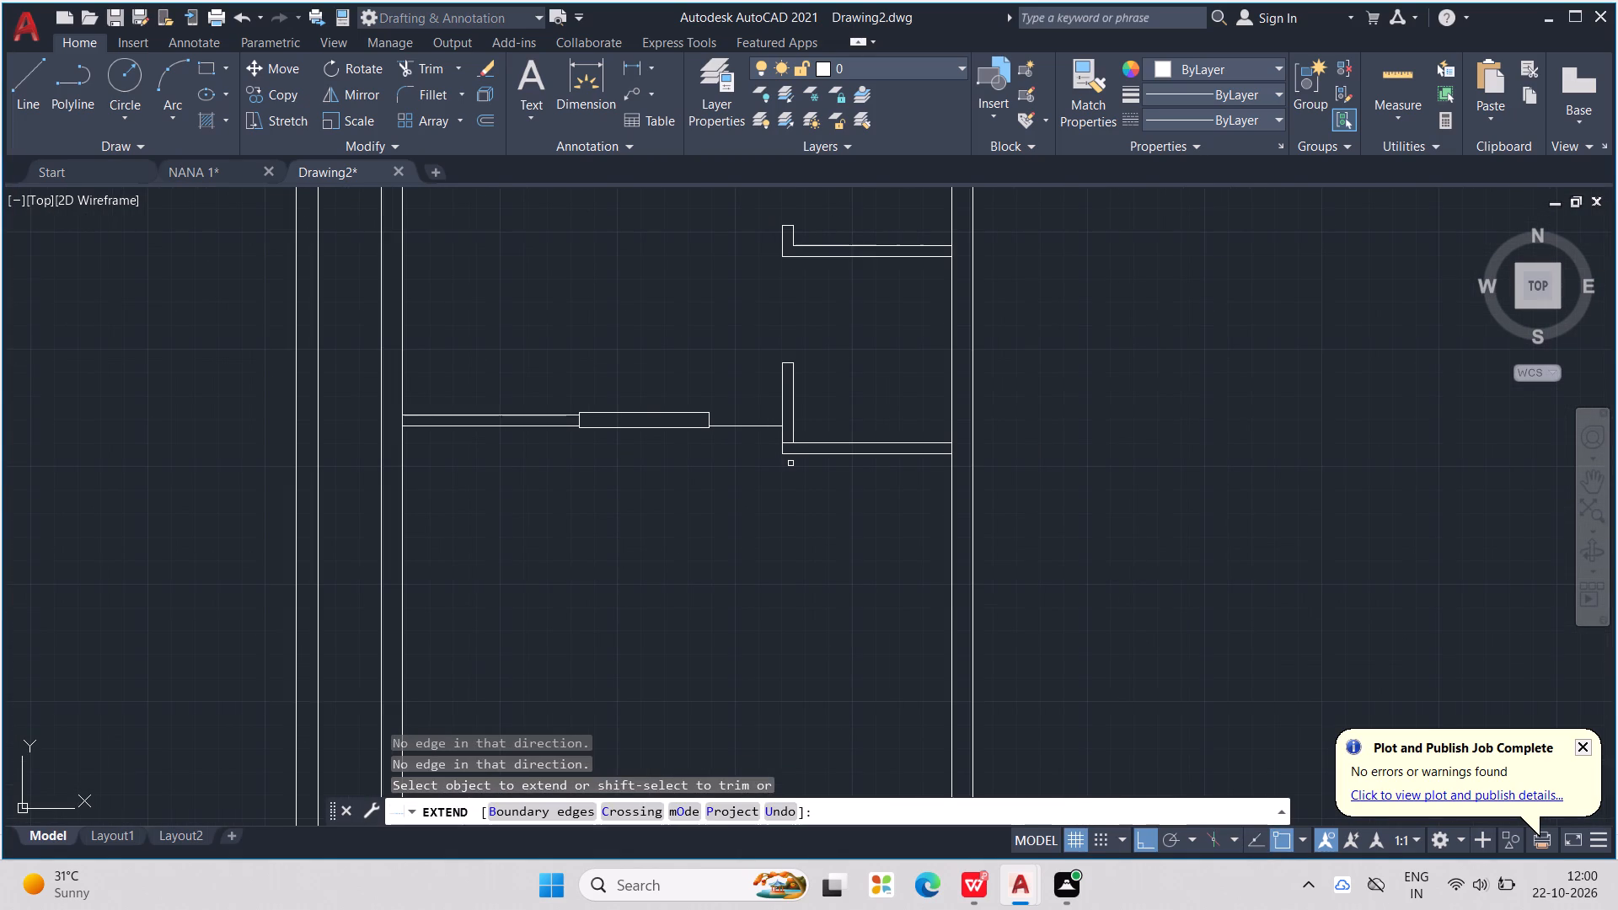
pyautogui.click(798, 452)
pyautogui.click(803, 444)
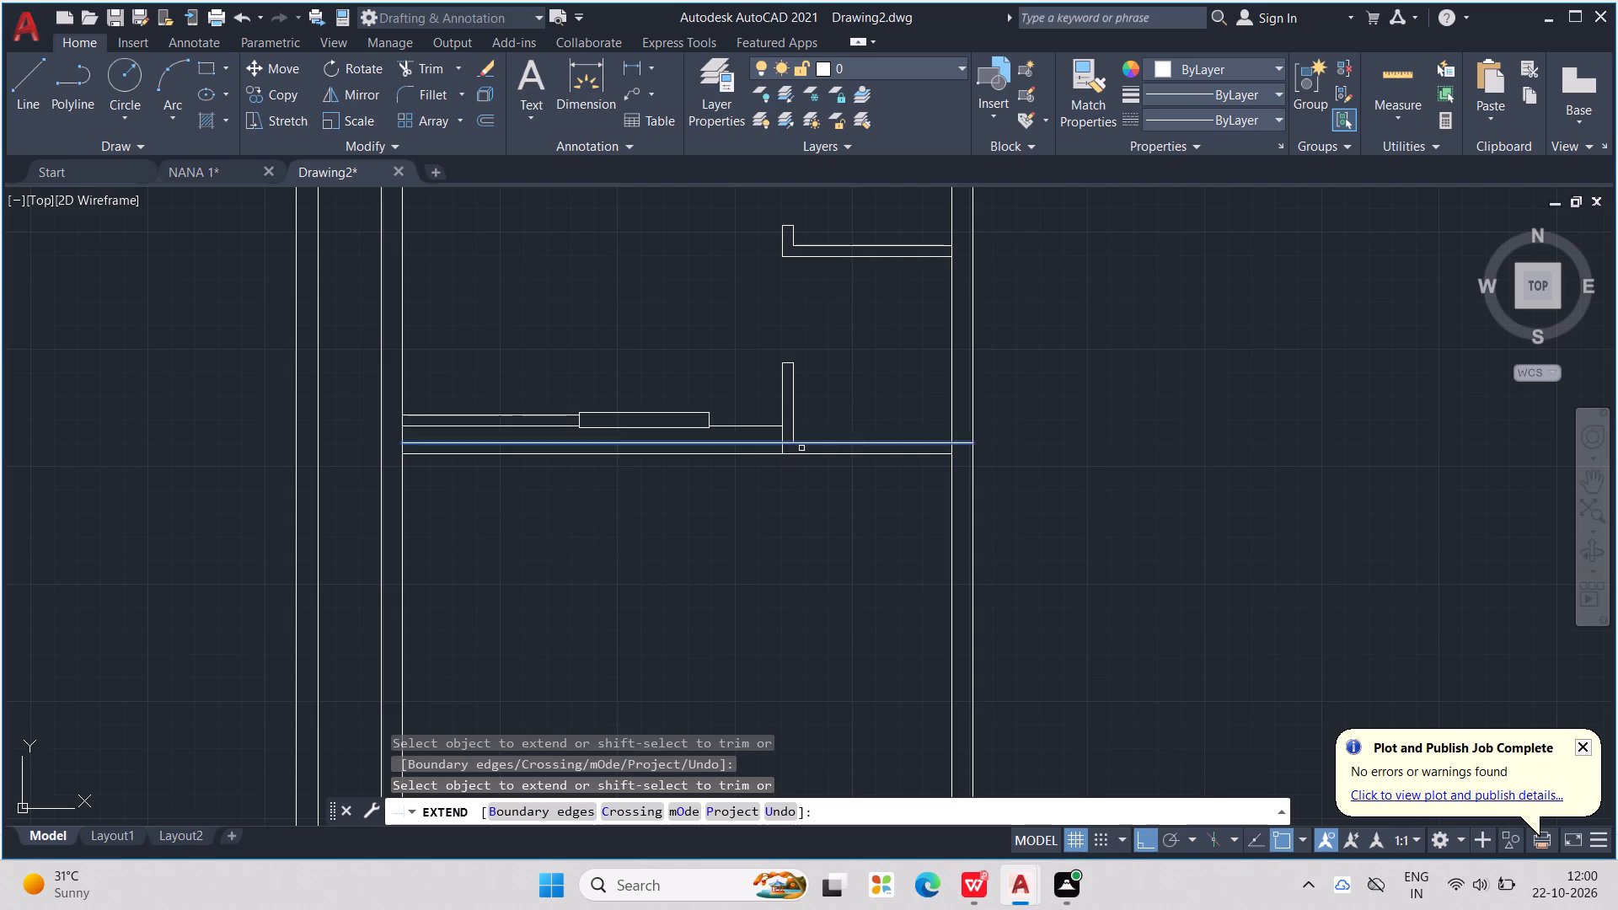
pyautogui.press('Escape')
pyautogui.press('Escape')
pyautogui.press('Escape')
pyautogui.press('Escape')
pyautogui.press('Escape')
pyautogui.press('Escape')
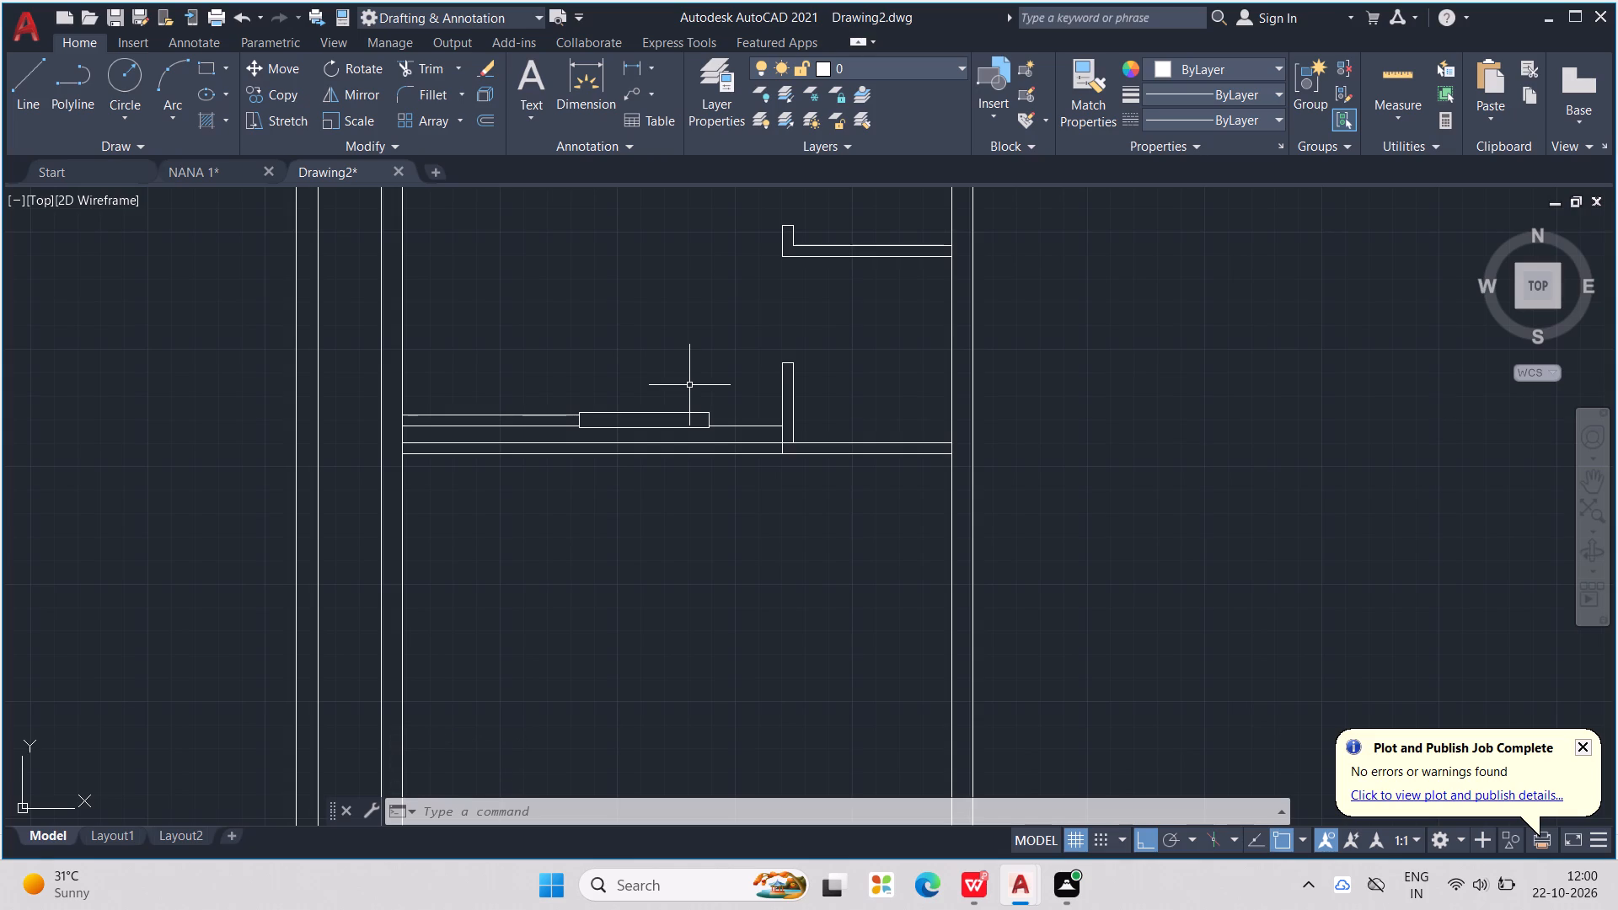
# Measure the bottom room's depth along the right wall, from the bottom wall's inner face to the extended partition.
pyautogui.scroll(-3, 681, 507)
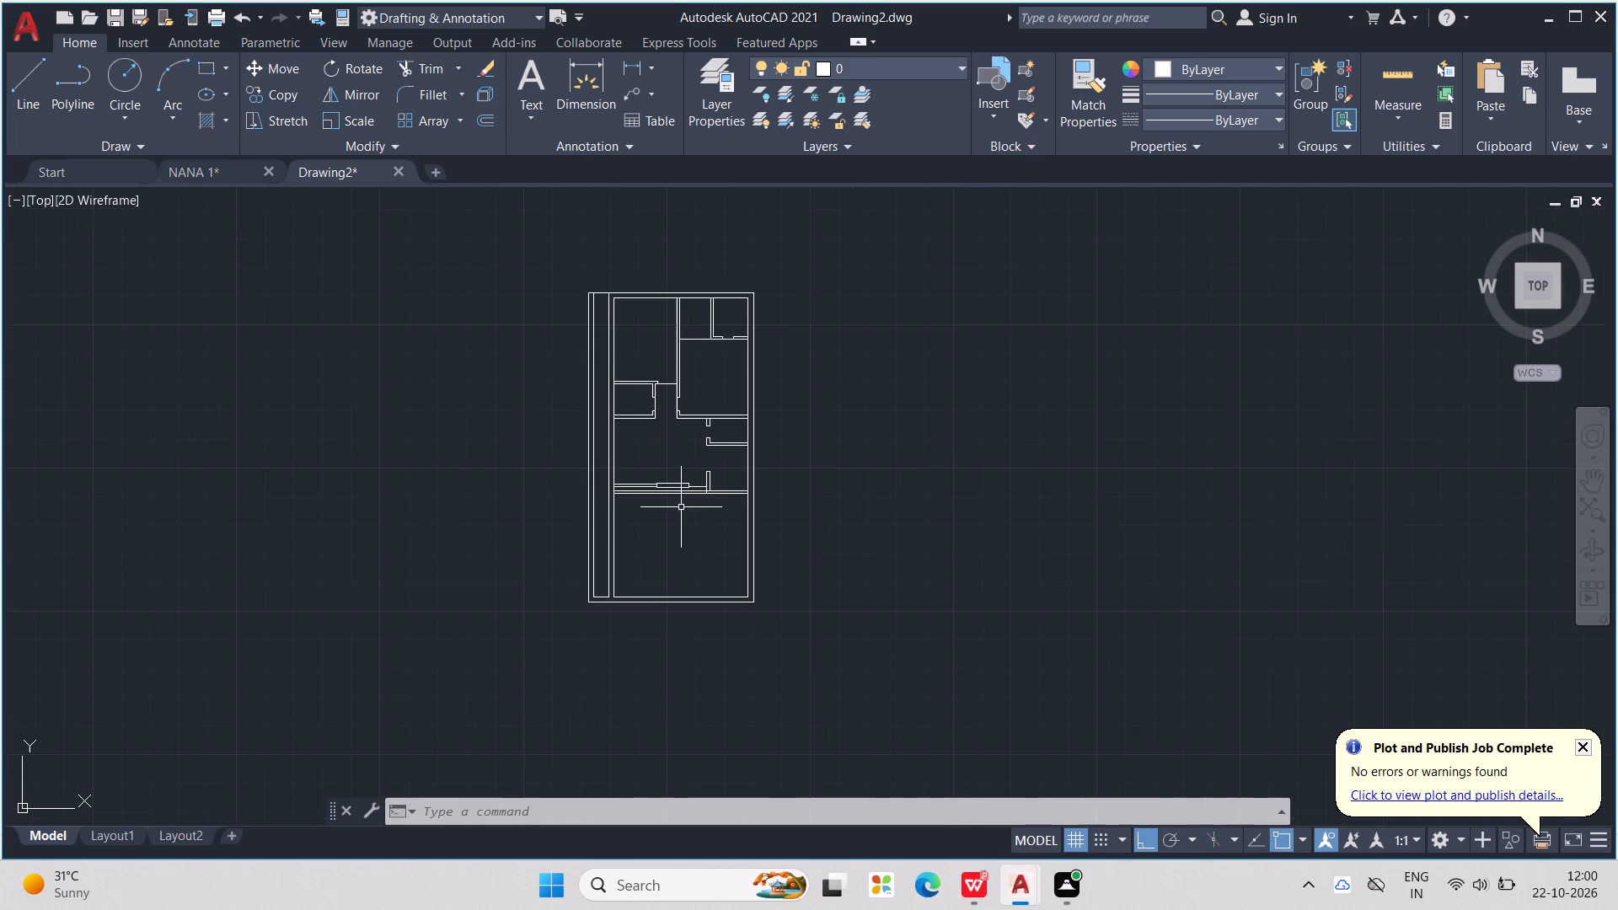
pyautogui.click(575, 62)
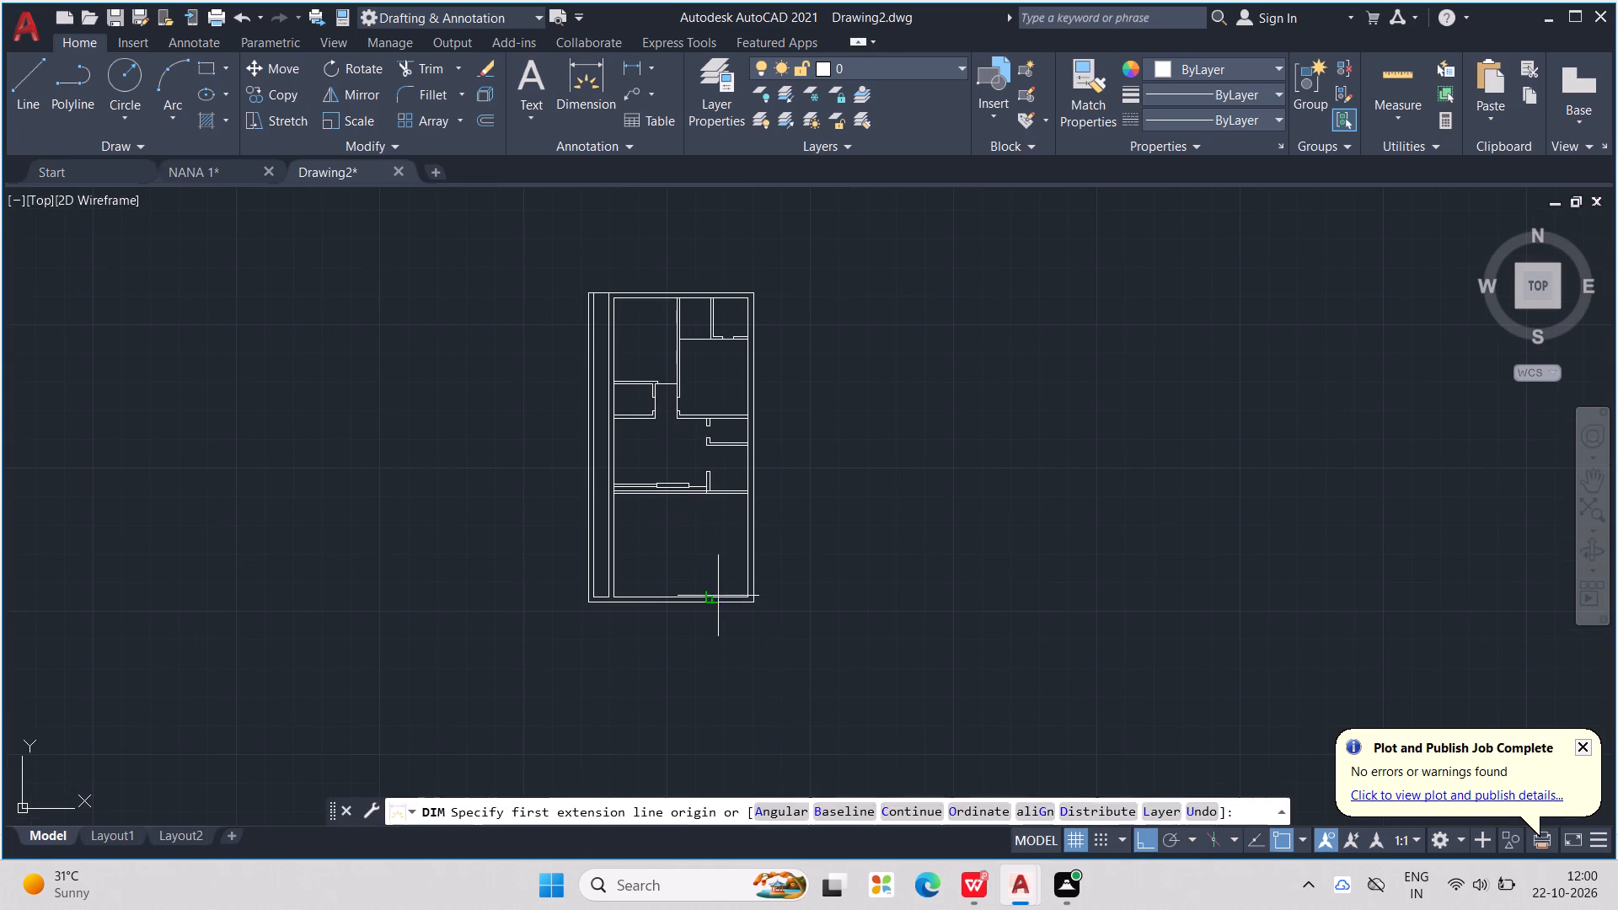
pyautogui.scroll(2, 718, 597)
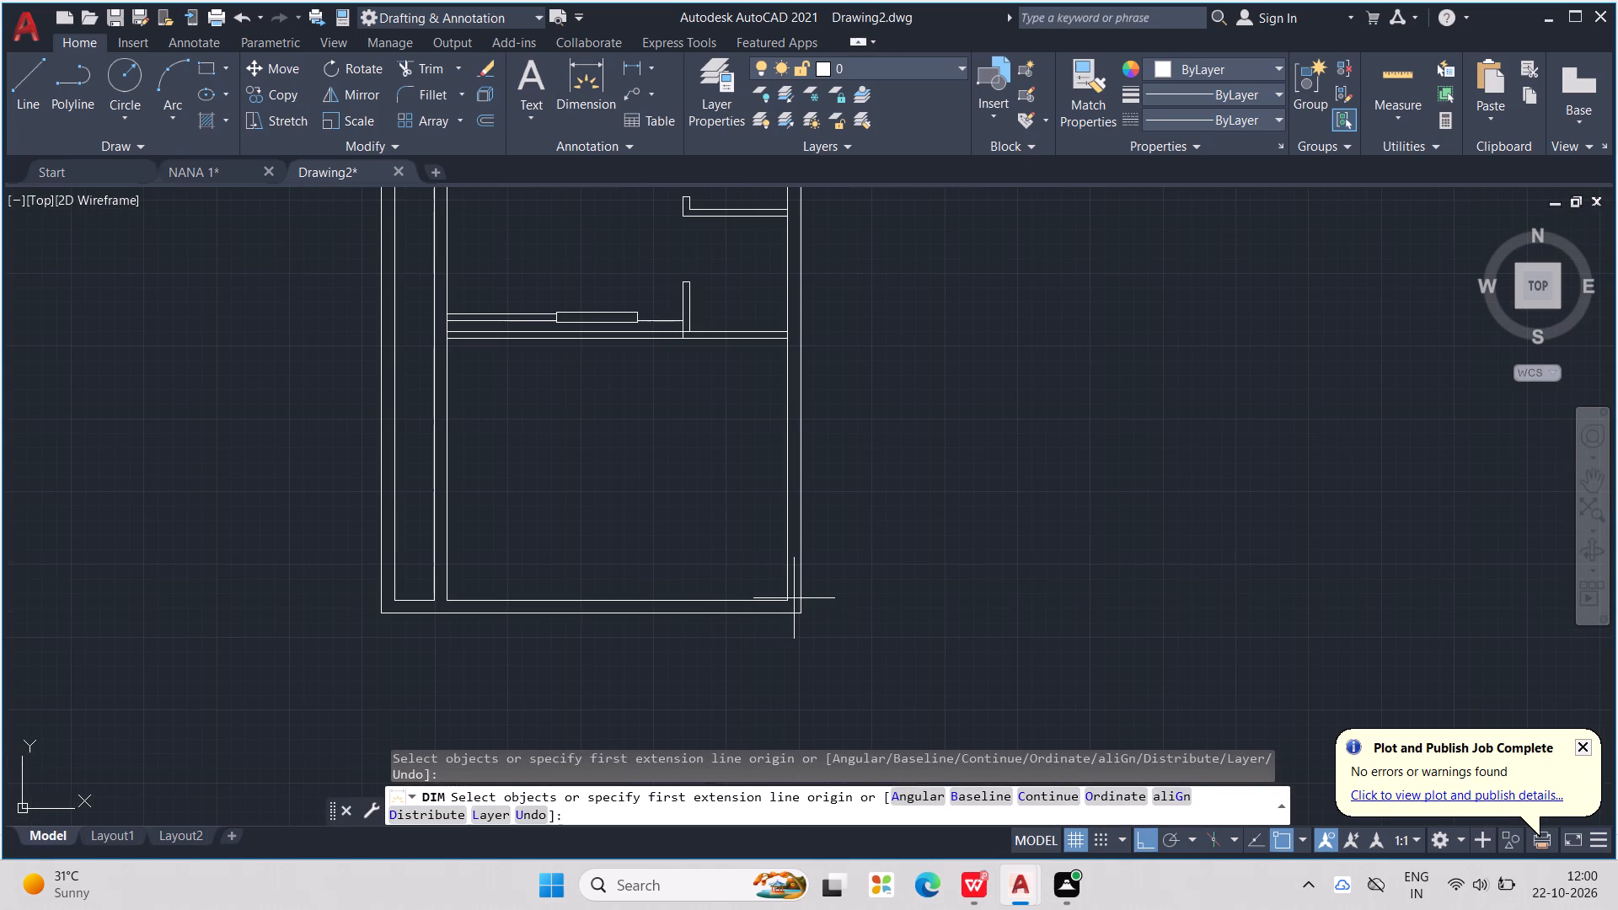
pyautogui.click(791, 597)
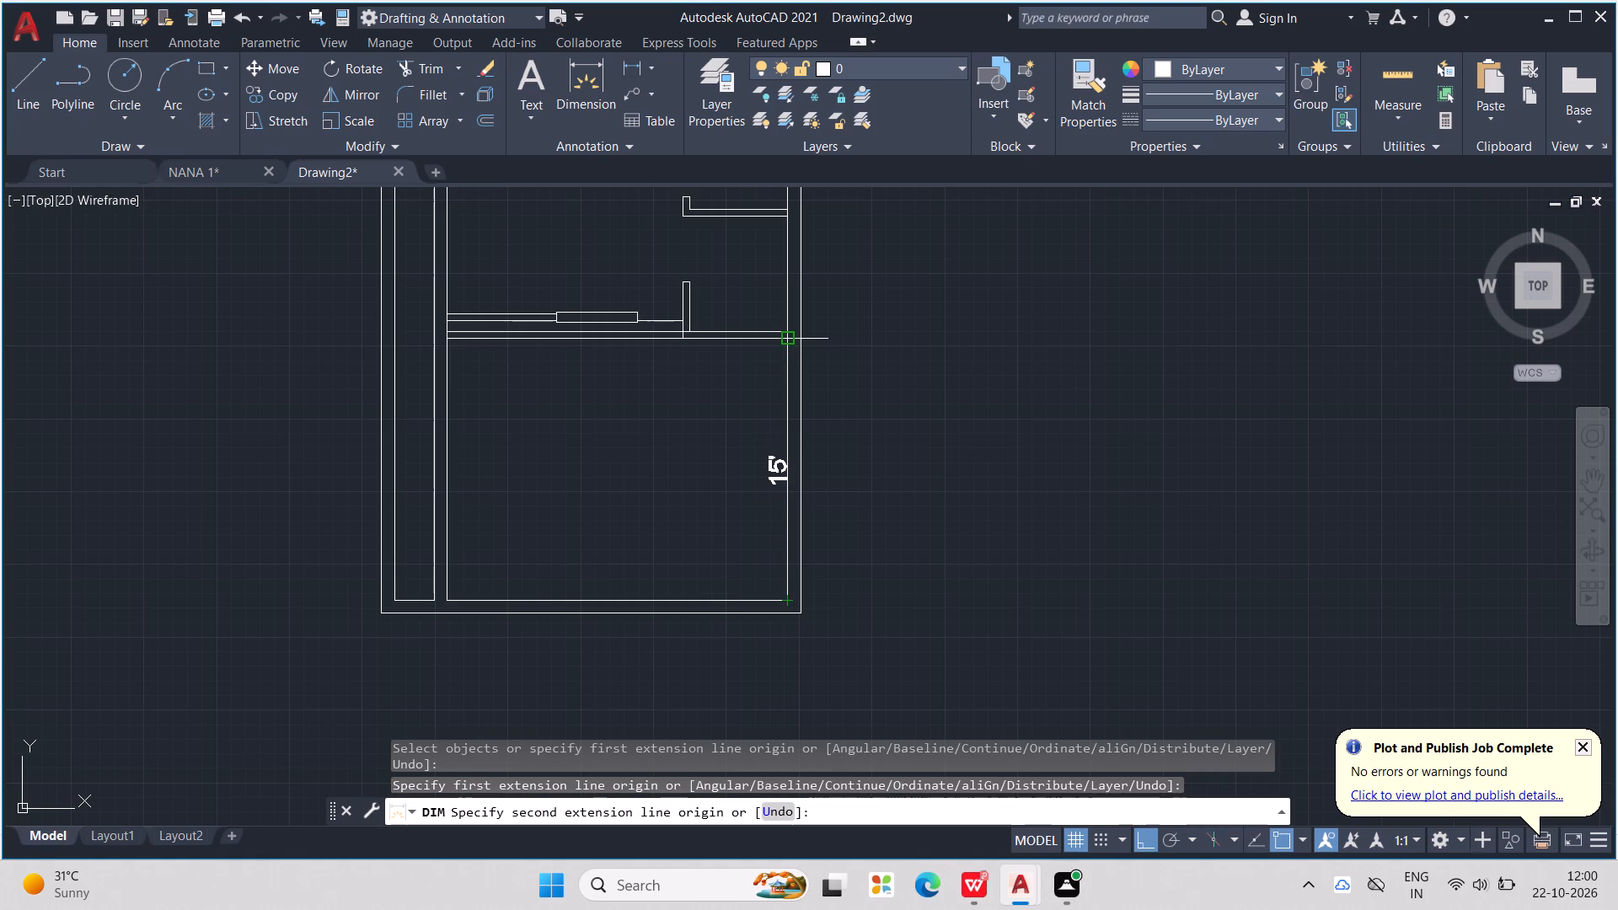
pyautogui.click(782, 342)
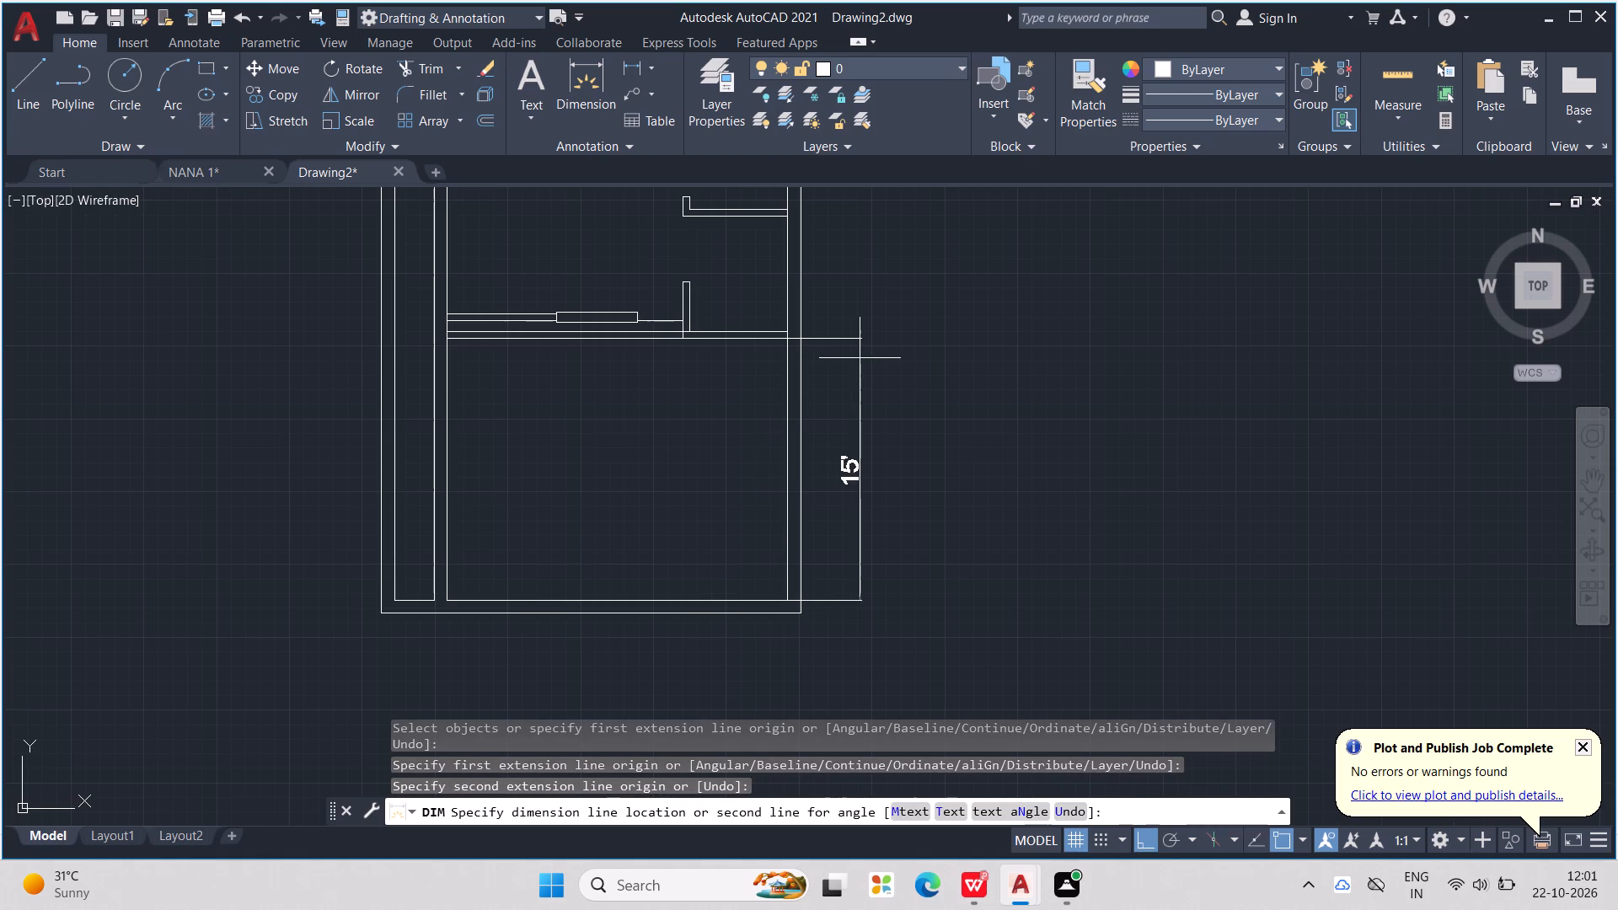
pyautogui.press('Escape')
pyautogui.press('Escape')
pyautogui.scroll(-2, 861, 346)
pyautogui.press('Escape')
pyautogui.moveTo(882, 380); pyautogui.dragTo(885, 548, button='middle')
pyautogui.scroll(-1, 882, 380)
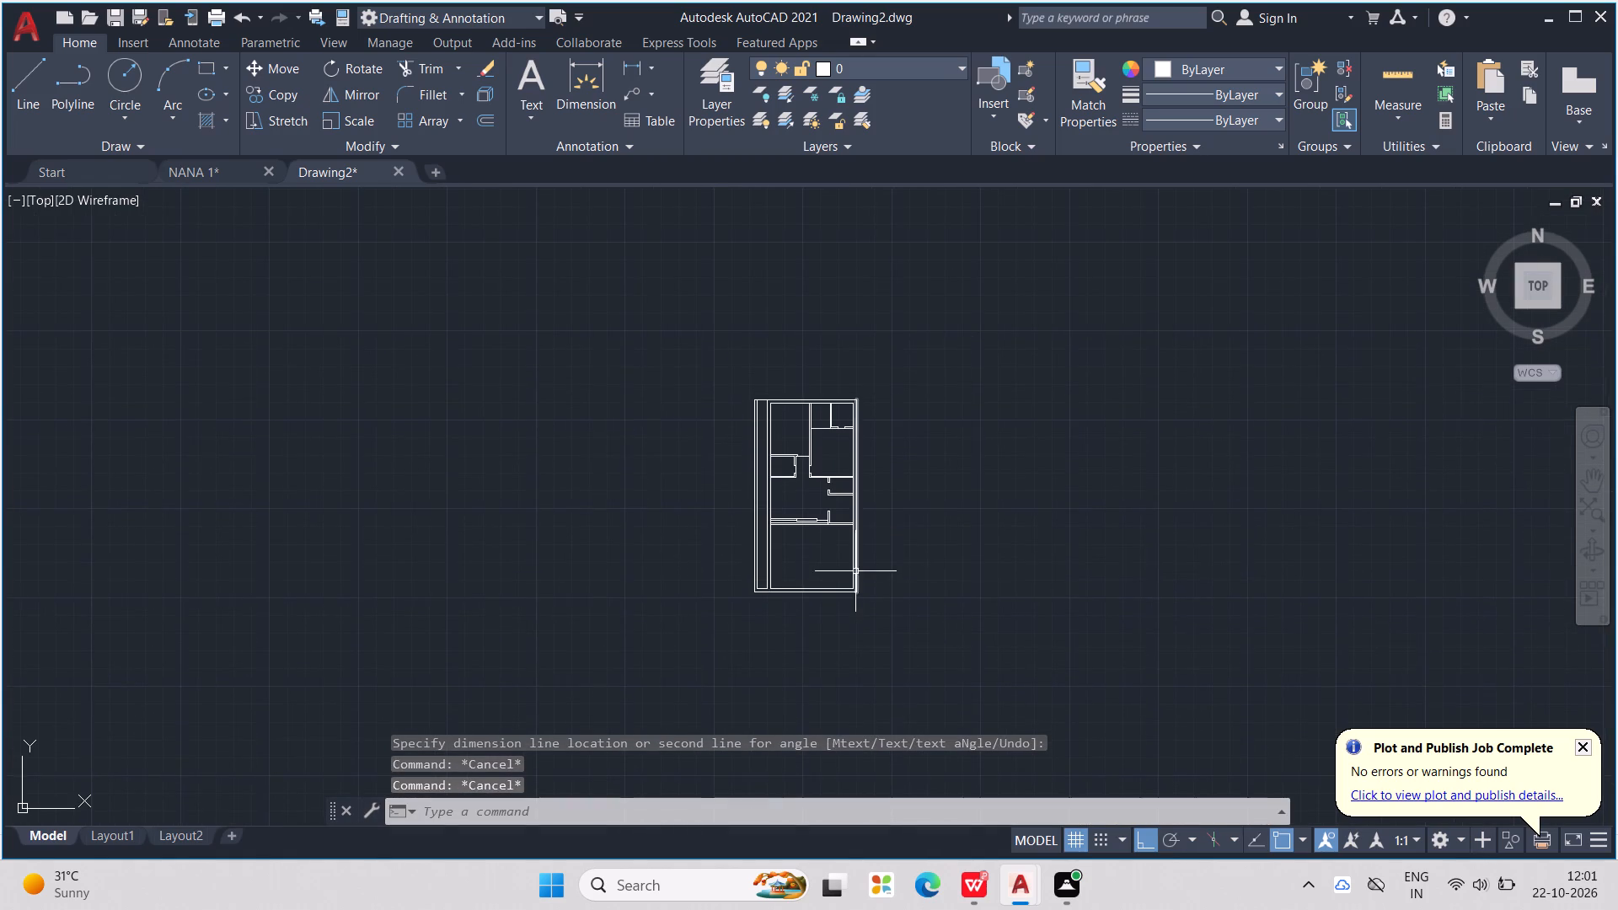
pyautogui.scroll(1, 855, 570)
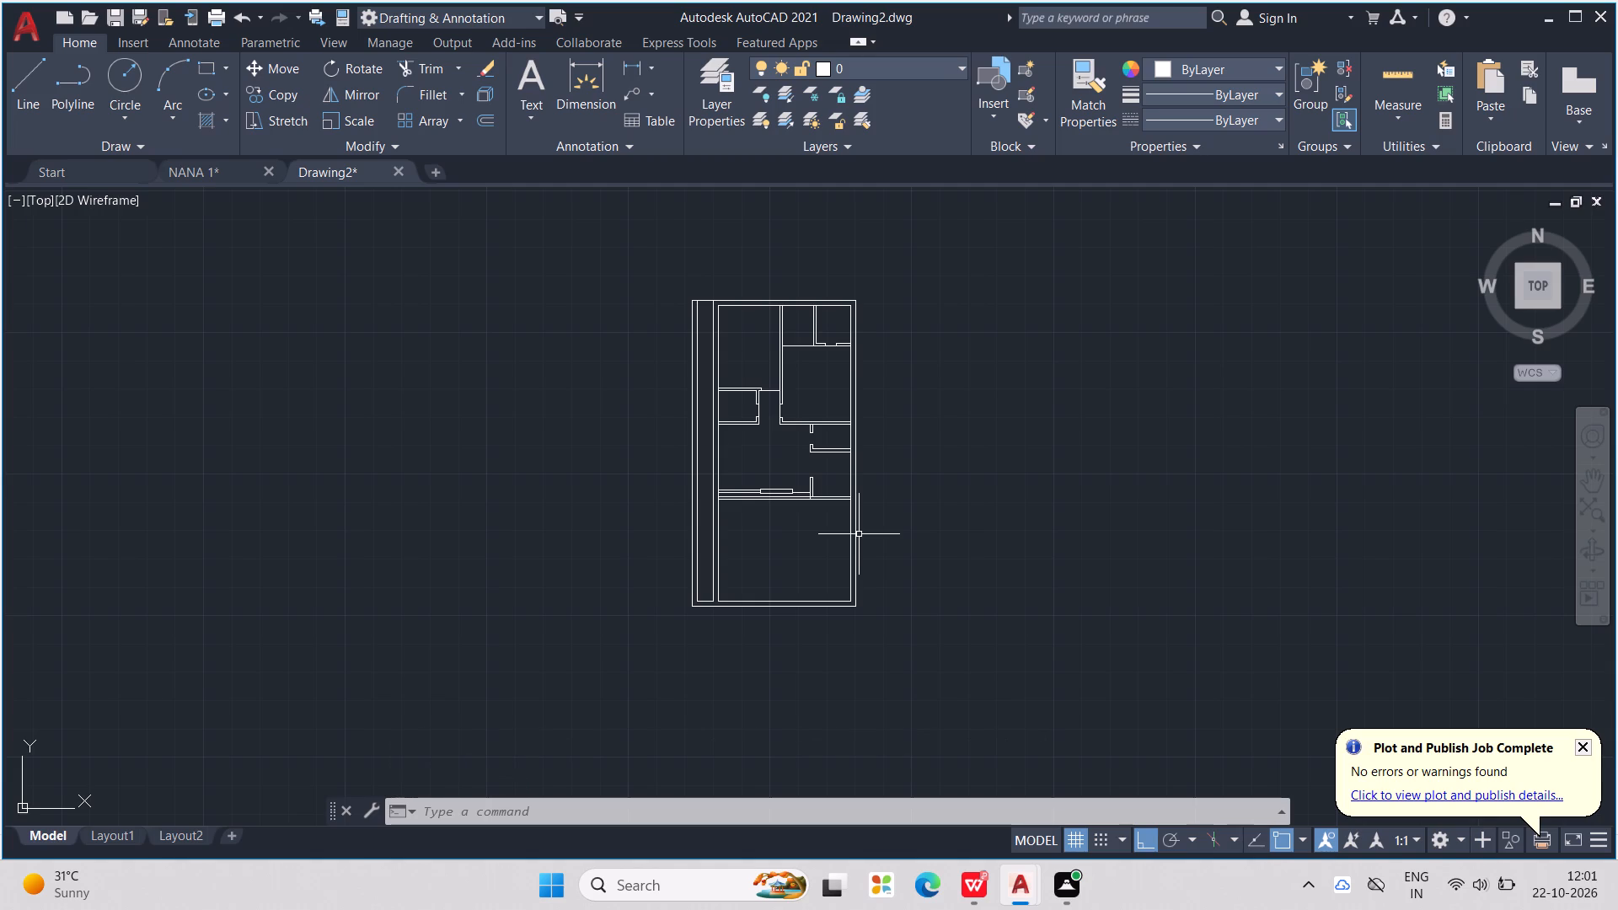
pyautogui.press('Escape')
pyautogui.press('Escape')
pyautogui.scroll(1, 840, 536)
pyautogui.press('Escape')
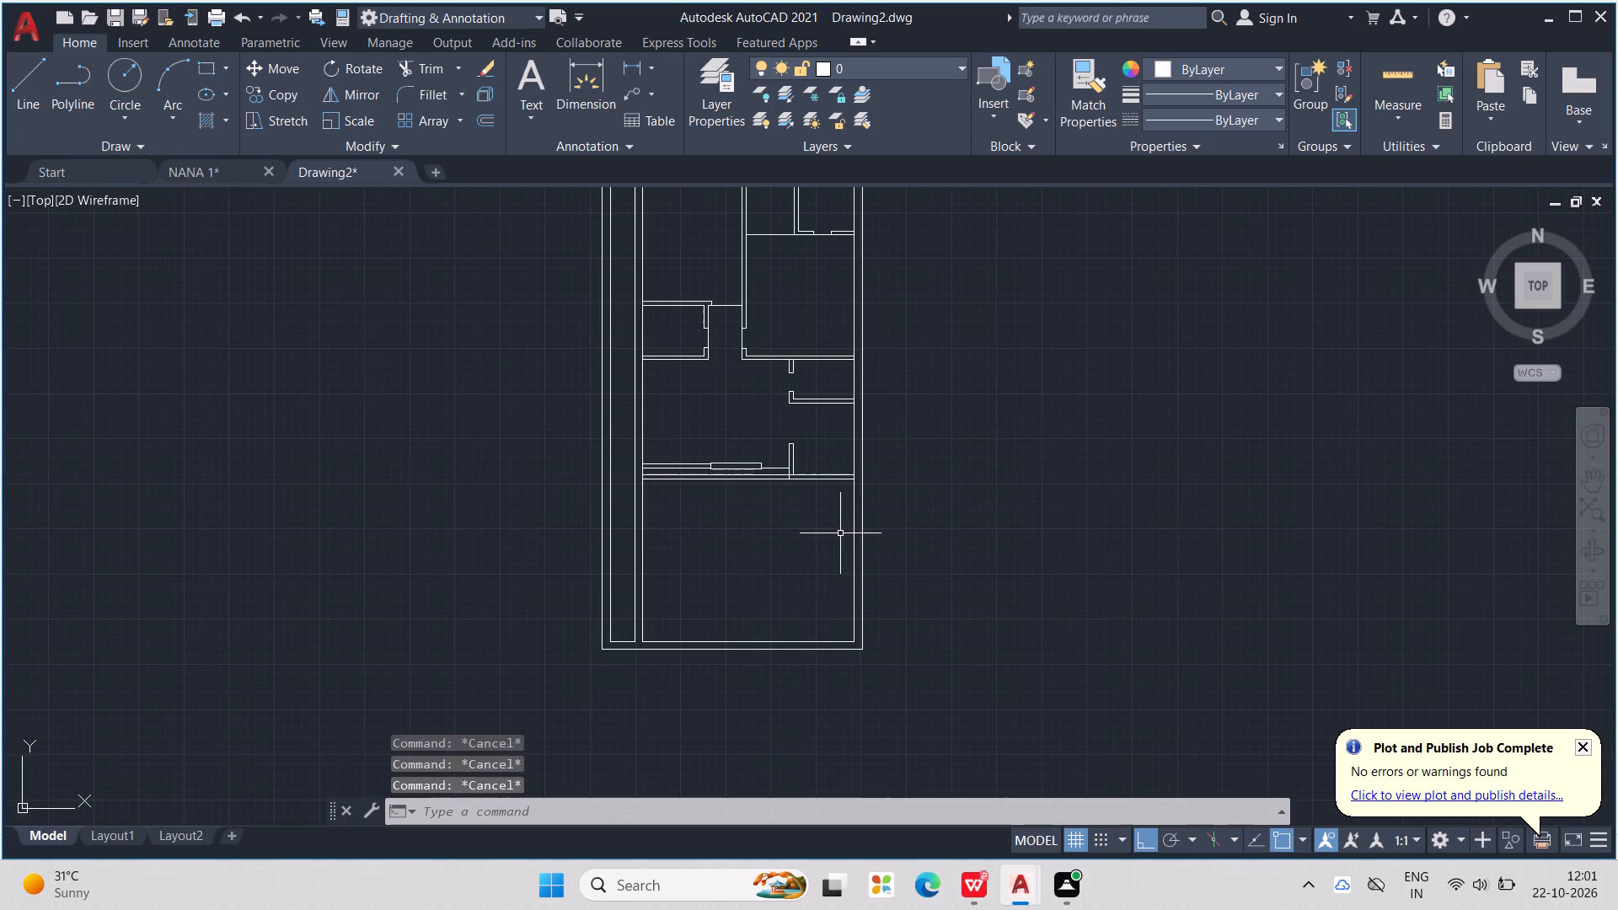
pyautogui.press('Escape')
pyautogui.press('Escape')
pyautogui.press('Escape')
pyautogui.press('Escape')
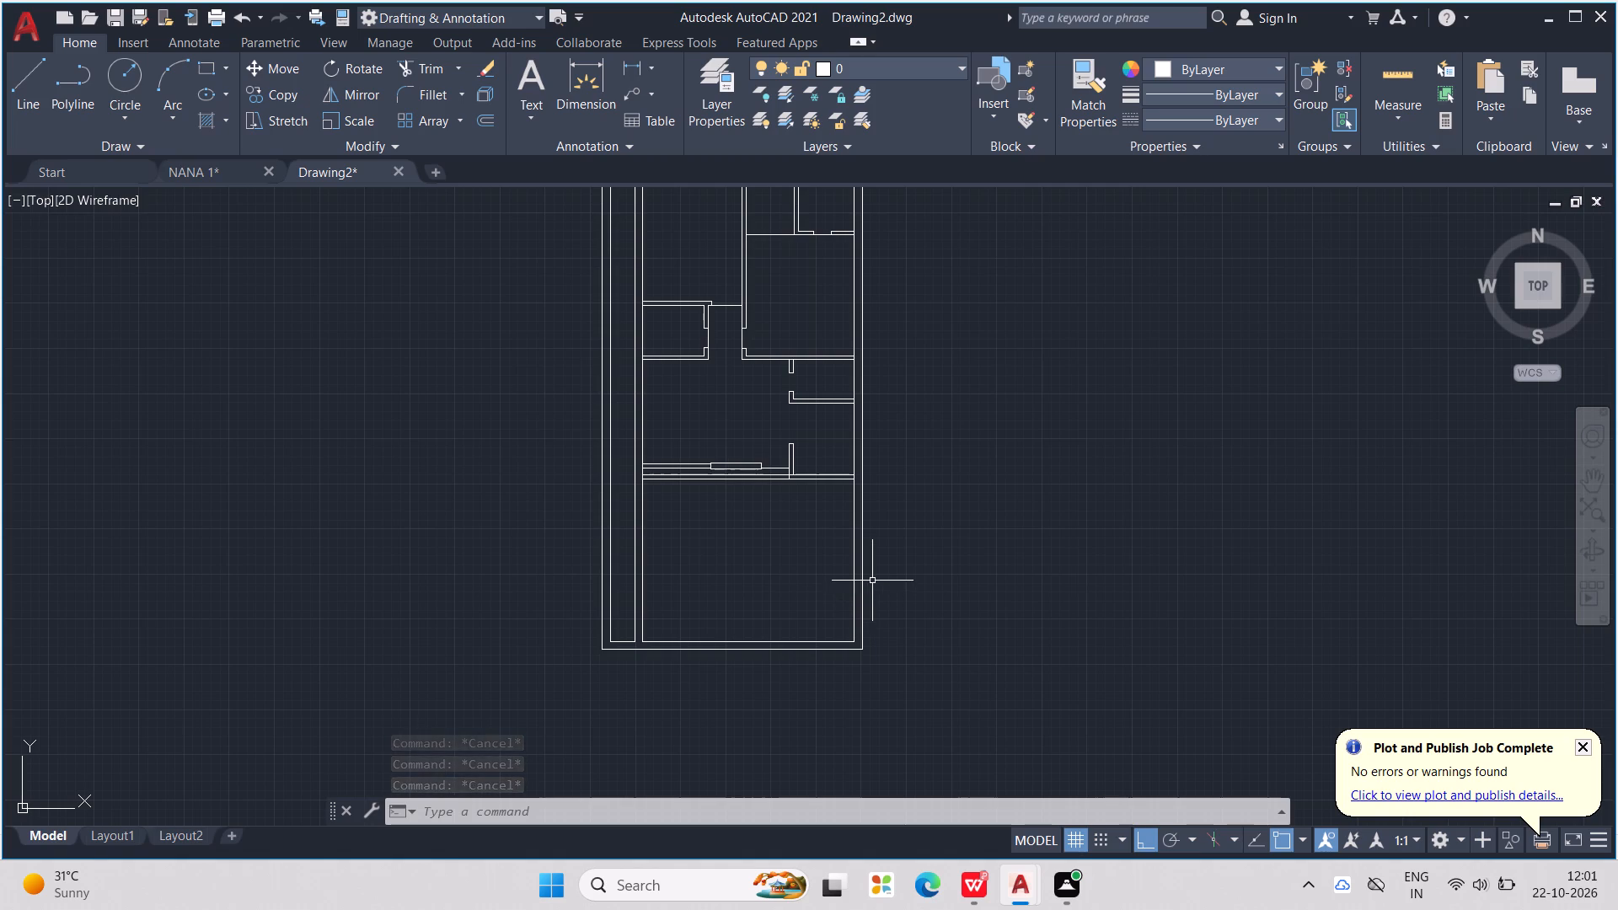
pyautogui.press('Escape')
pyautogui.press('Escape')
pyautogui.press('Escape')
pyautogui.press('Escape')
# Offset the right outer wall's inner face 9' into the plan.
pyautogui.write('OFF')
pyautogui.press('Return')
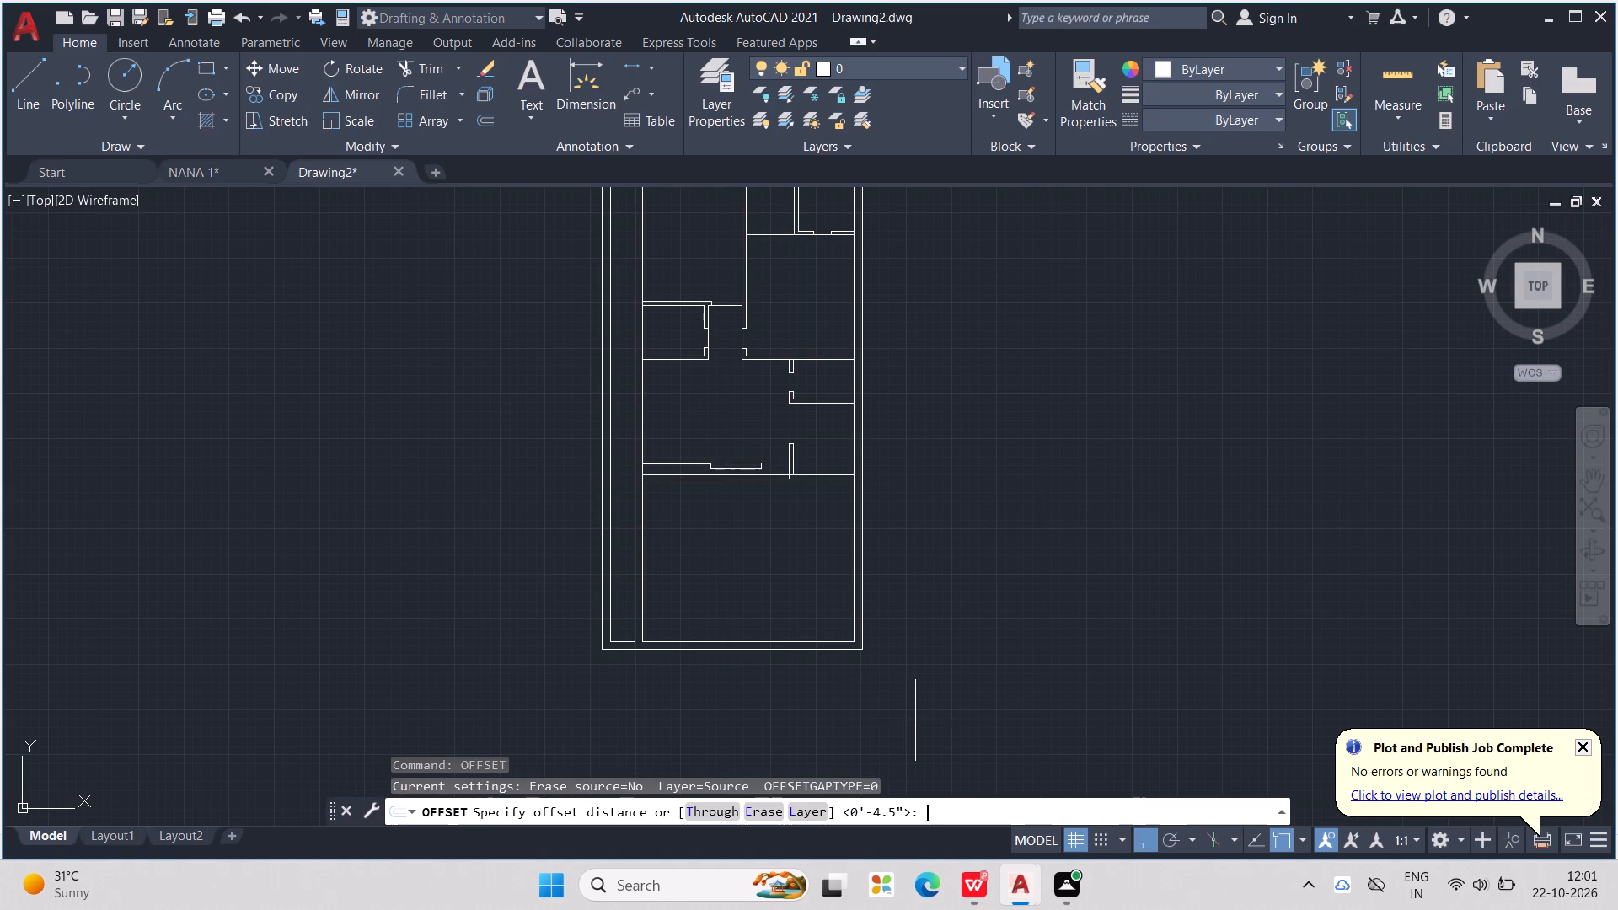
pyautogui.write('12')
pyautogui.press('BackSpace')
pyautogui.press('BackSpace')
pyautogui.press('9')
pyautogui.press(';')
pyautogui.press('BackSpace')
pyautogui.press("'")
pyautogui.press('Return')
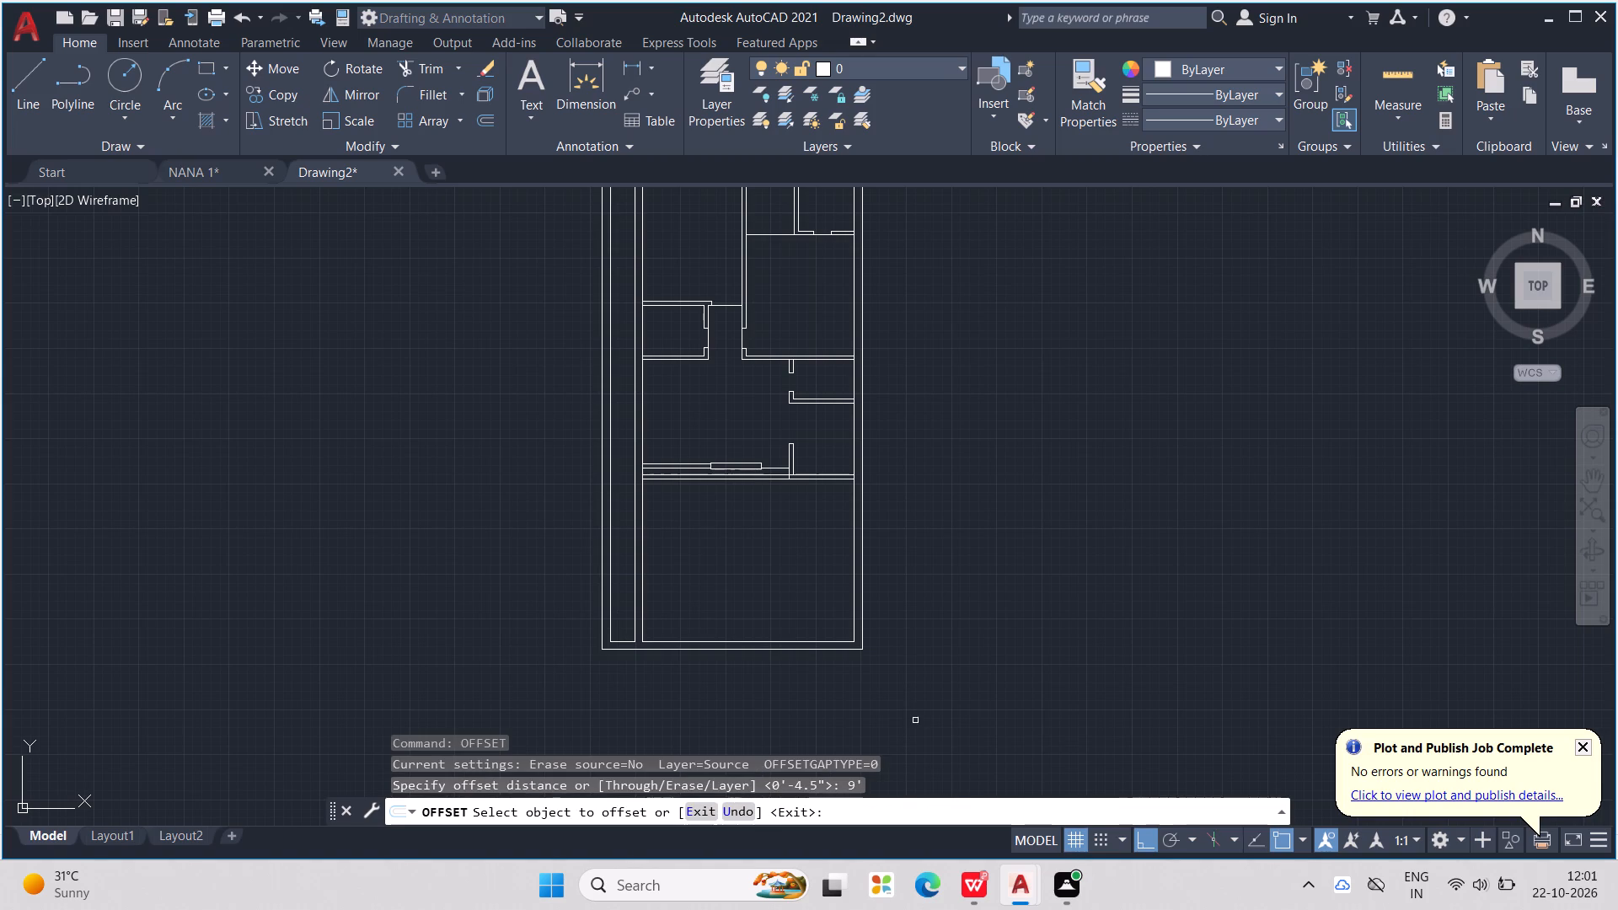
pyautogui.click(854, 553)
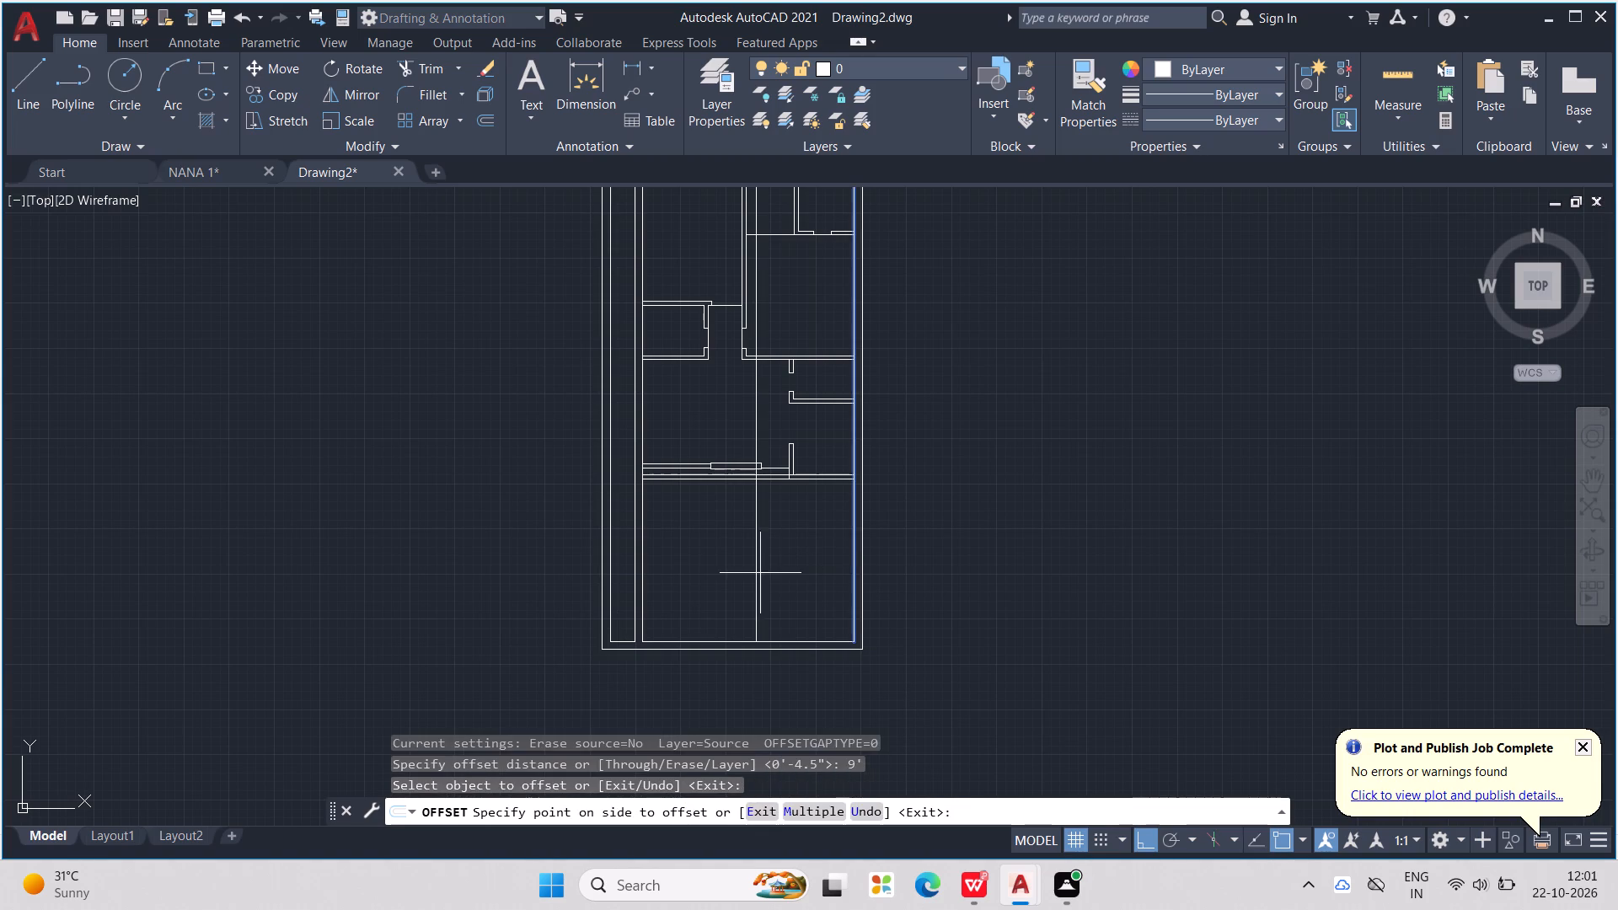
pyautogui.click(760, 573)
pyautogui.press('Escape')
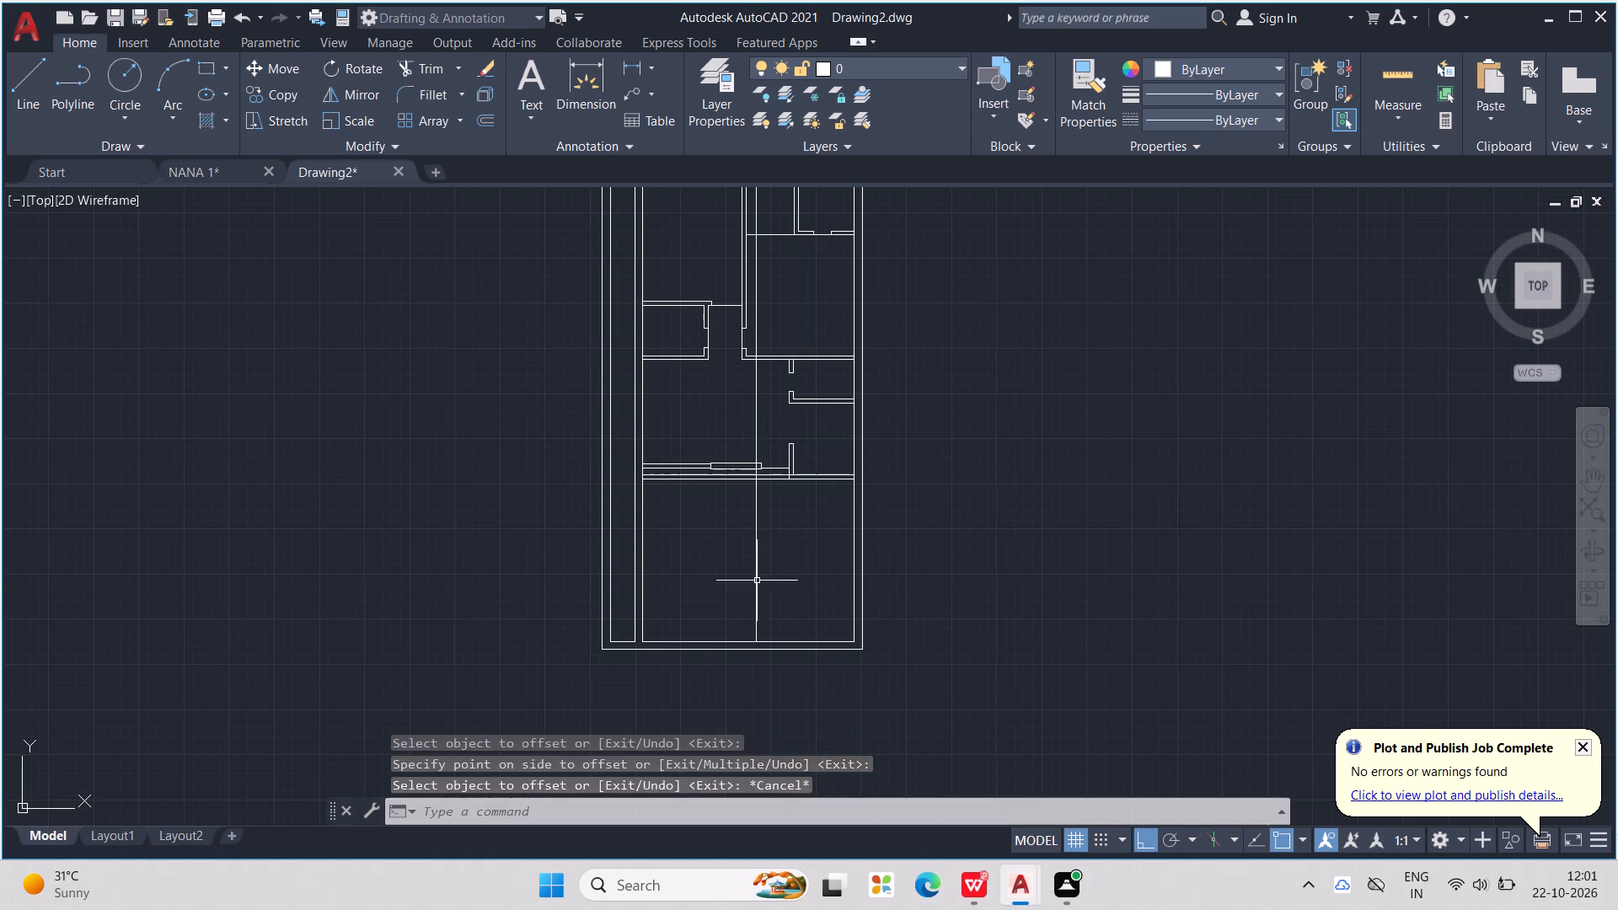
pyautogui.press('Escape')
pyautogui.press('Escape')
pyautogui.press('Escape')
# Trim the new vertical line above the extended cross wall, keeping only its part inside the bottom room.
pyautogui.write('TR')
pyautogui.press('Return')
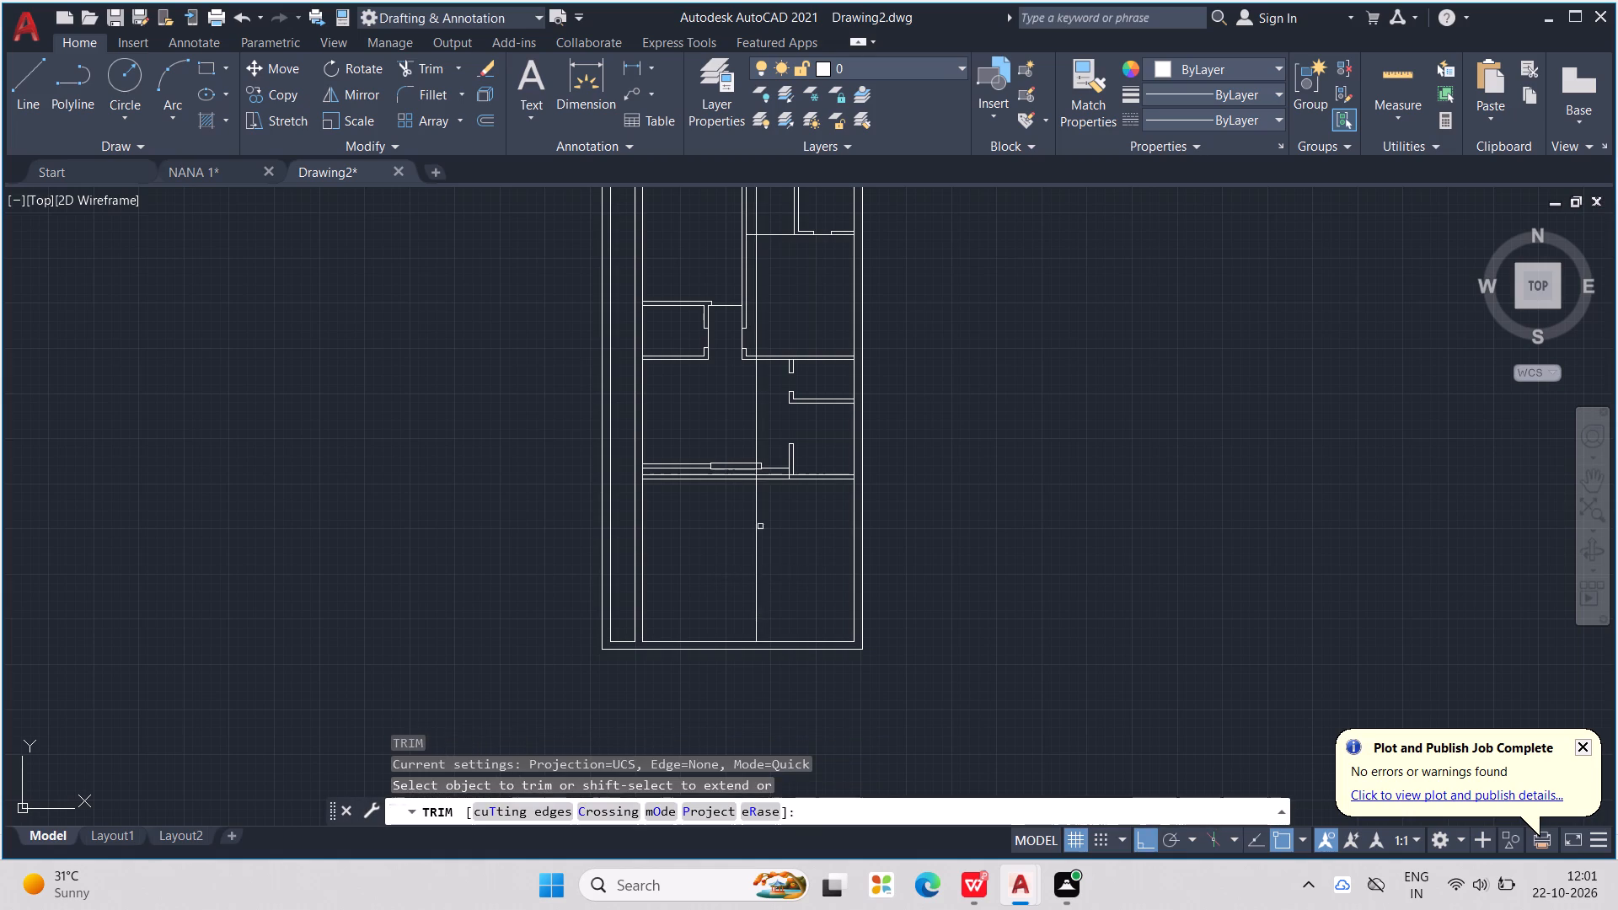
pyautogui.scroll(4, 760, 506)
pyautogui.scroll(2, 796, 335)
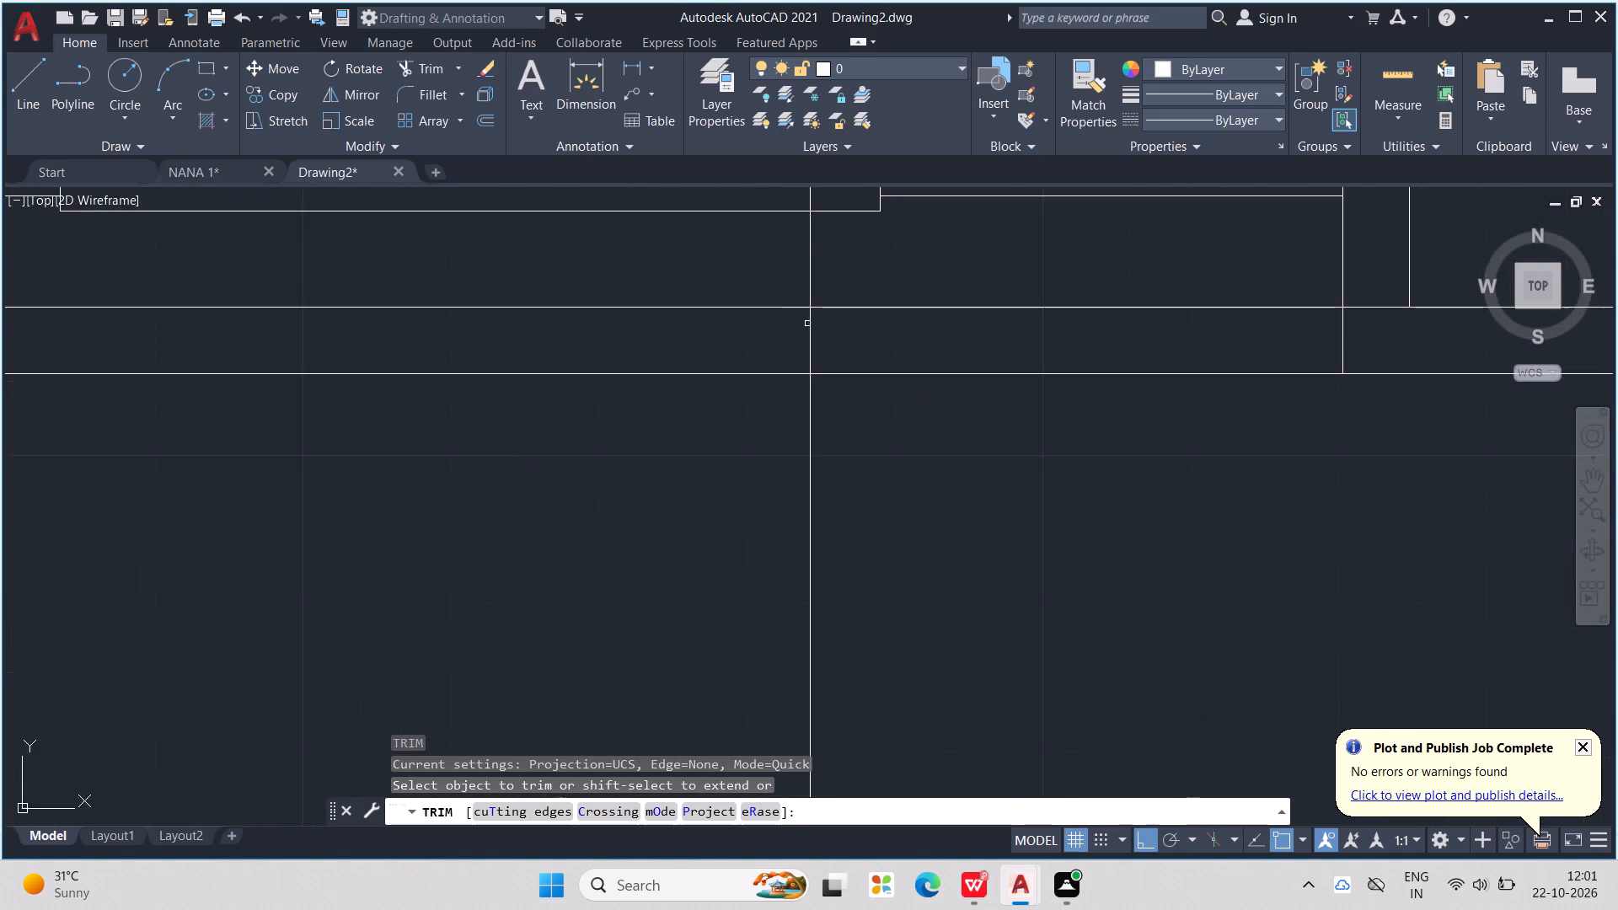
pyautogui.scroll(6, 809, 324)
pyautogui.moveTo(831, 358); pyautogui.dragTo(887, 191, button='middle')
pyautogui.scroll(-2, 905, 234)
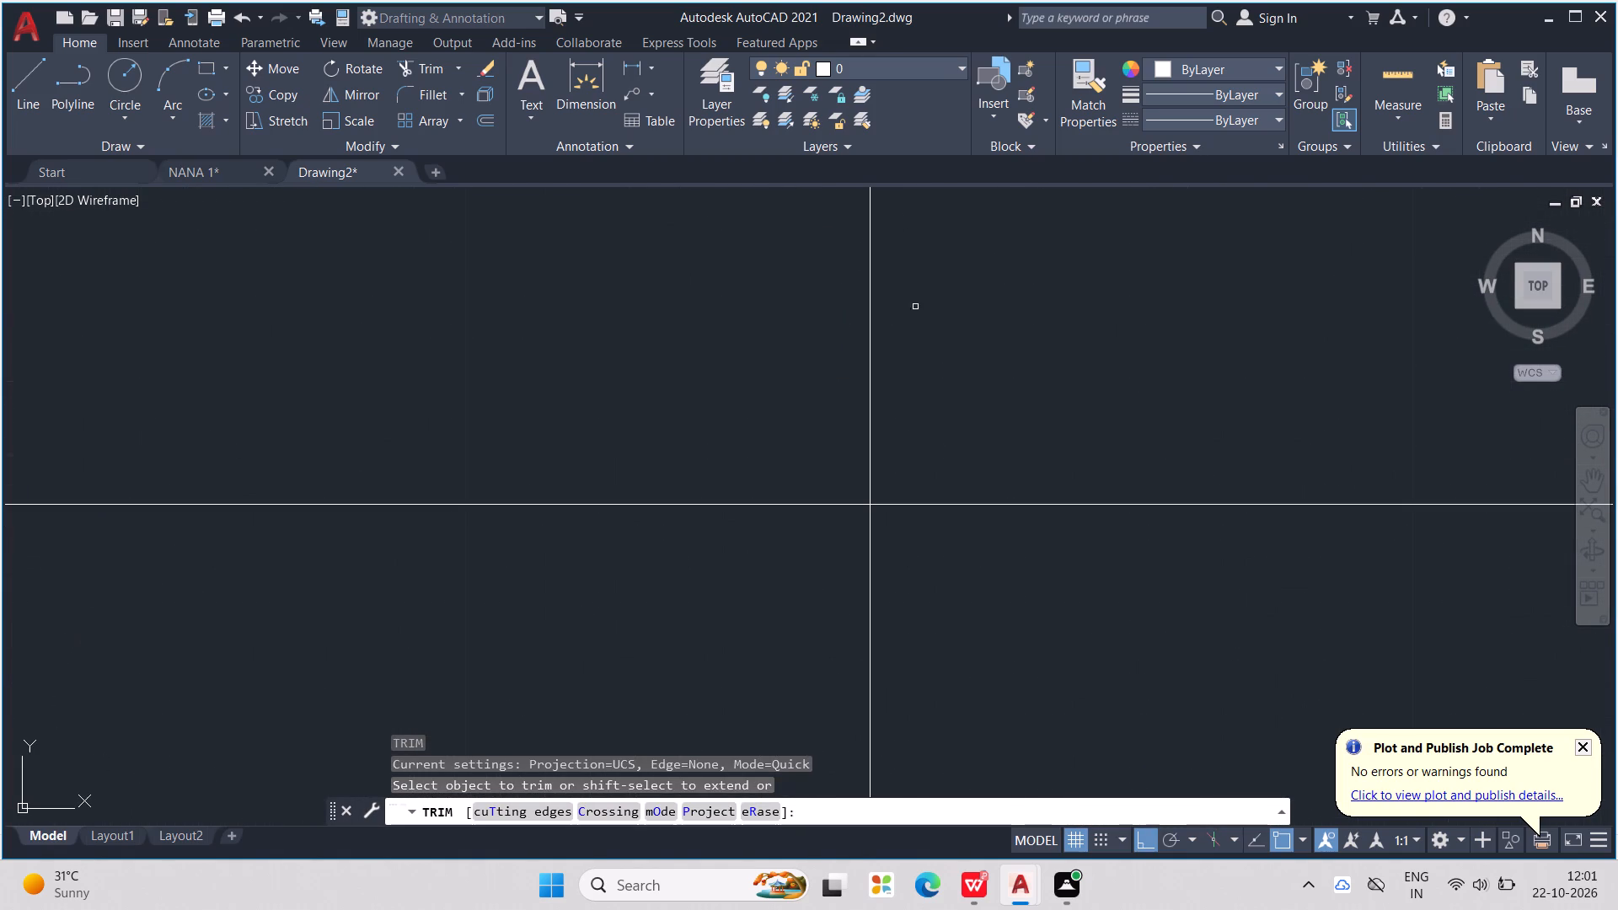
pyautogui.moveTo(906, 359); pyautogui.dragTo(845, 368)
pyautogui.scroll(-7, 849, 331)
pyautogui.scroll(-4, 930, 454)
pyautogui.press('Escape')
pyautogui.press('Escape')
pyautogui.press('Escape')
pyautogui.press('Escape')
pyautogui.press('Escape')
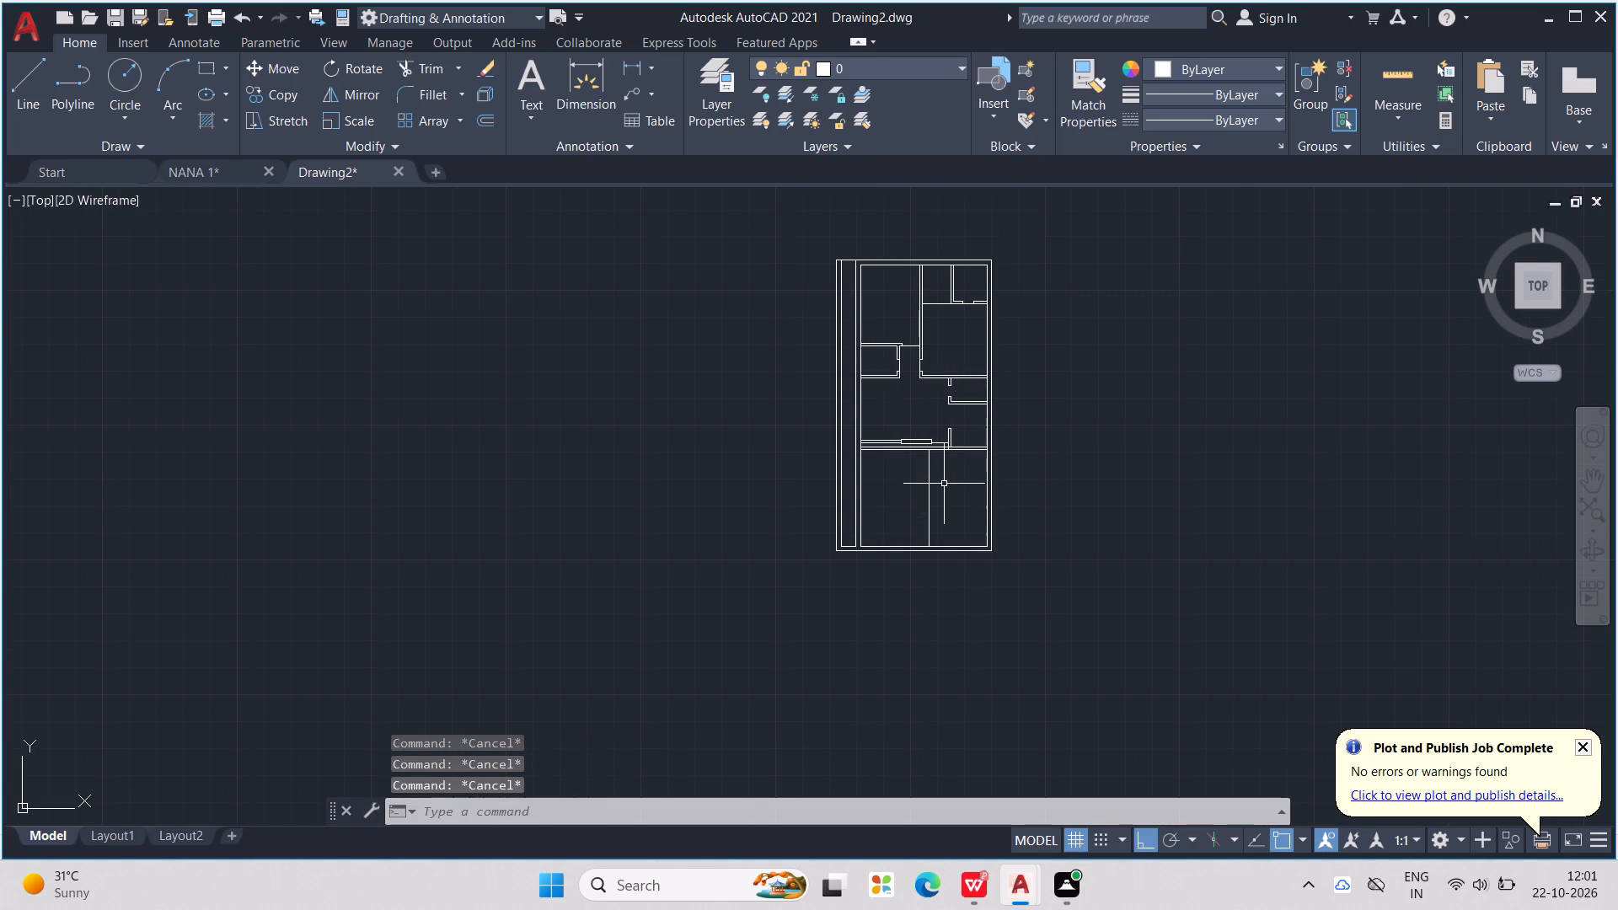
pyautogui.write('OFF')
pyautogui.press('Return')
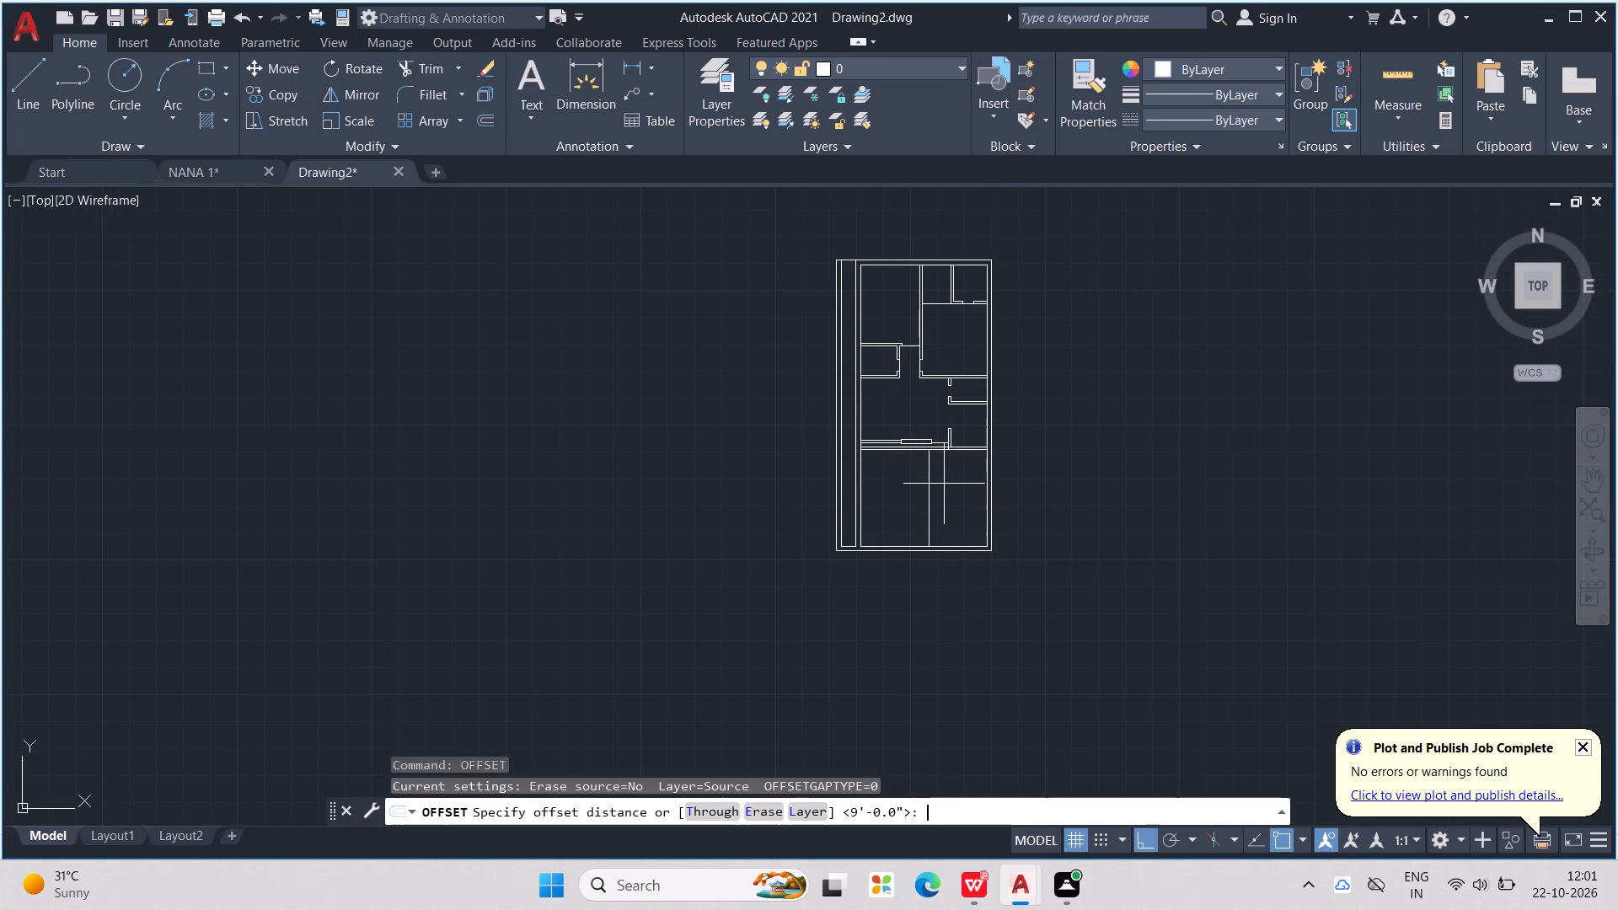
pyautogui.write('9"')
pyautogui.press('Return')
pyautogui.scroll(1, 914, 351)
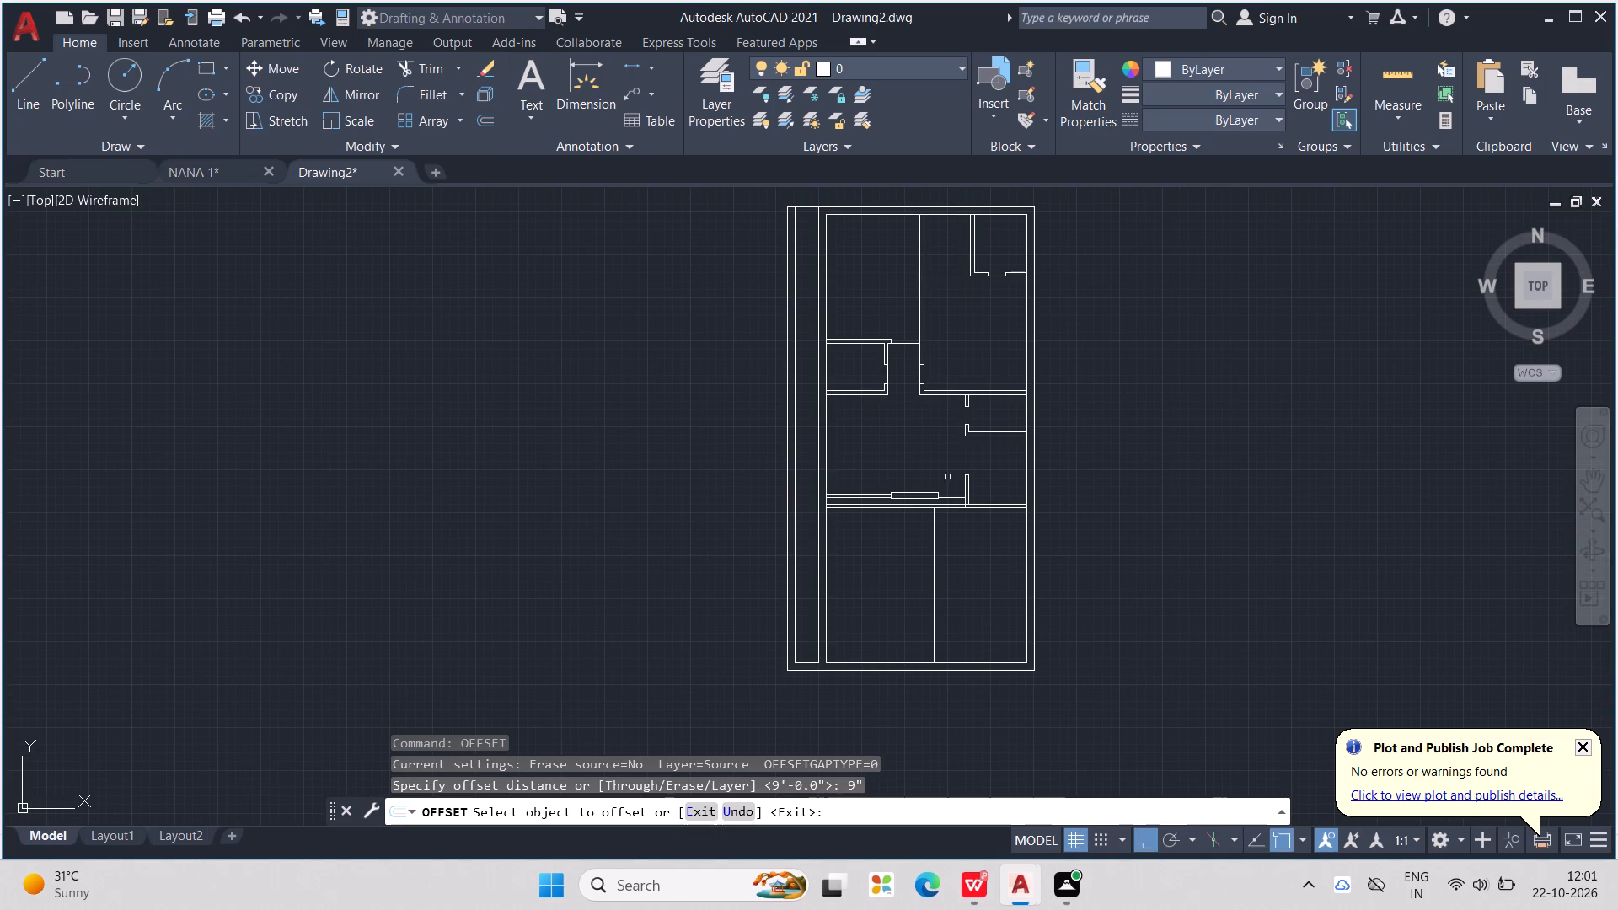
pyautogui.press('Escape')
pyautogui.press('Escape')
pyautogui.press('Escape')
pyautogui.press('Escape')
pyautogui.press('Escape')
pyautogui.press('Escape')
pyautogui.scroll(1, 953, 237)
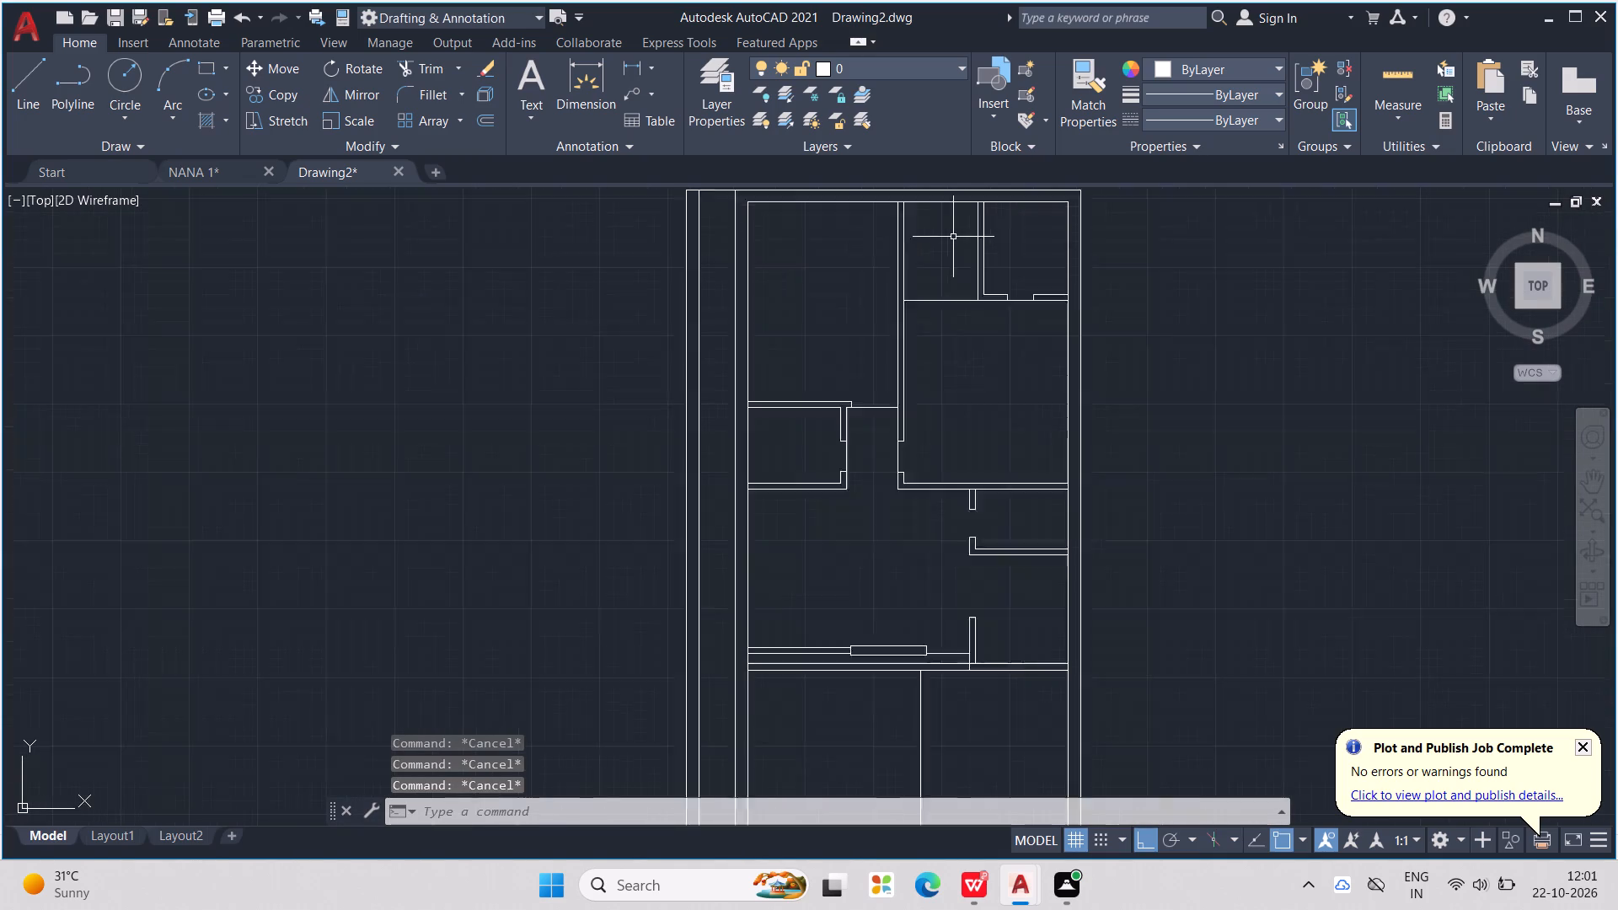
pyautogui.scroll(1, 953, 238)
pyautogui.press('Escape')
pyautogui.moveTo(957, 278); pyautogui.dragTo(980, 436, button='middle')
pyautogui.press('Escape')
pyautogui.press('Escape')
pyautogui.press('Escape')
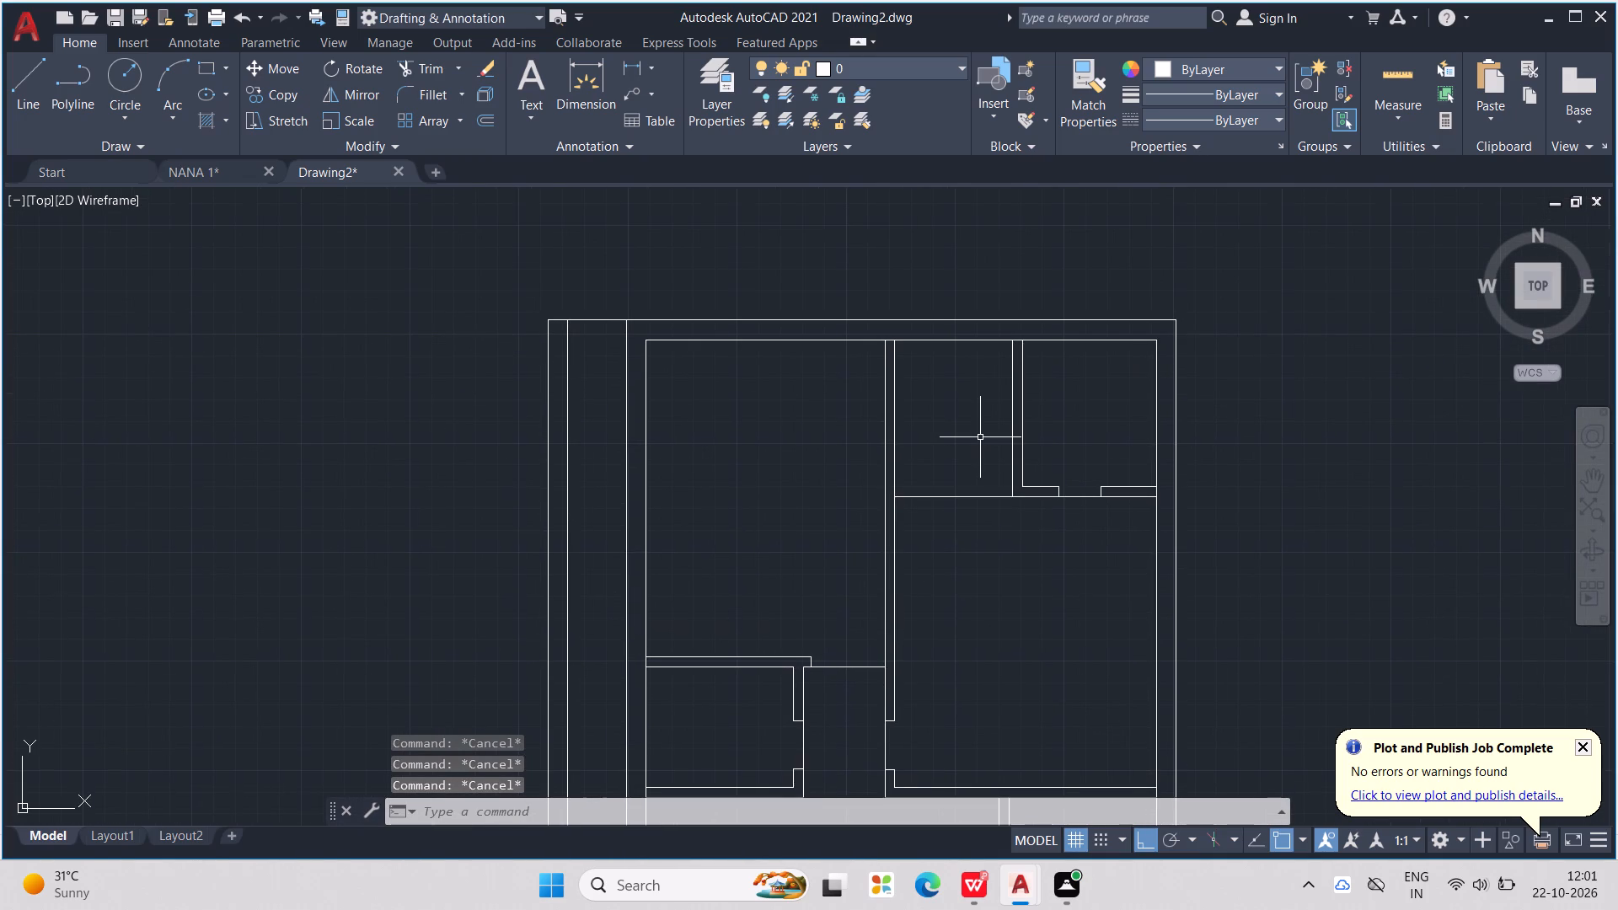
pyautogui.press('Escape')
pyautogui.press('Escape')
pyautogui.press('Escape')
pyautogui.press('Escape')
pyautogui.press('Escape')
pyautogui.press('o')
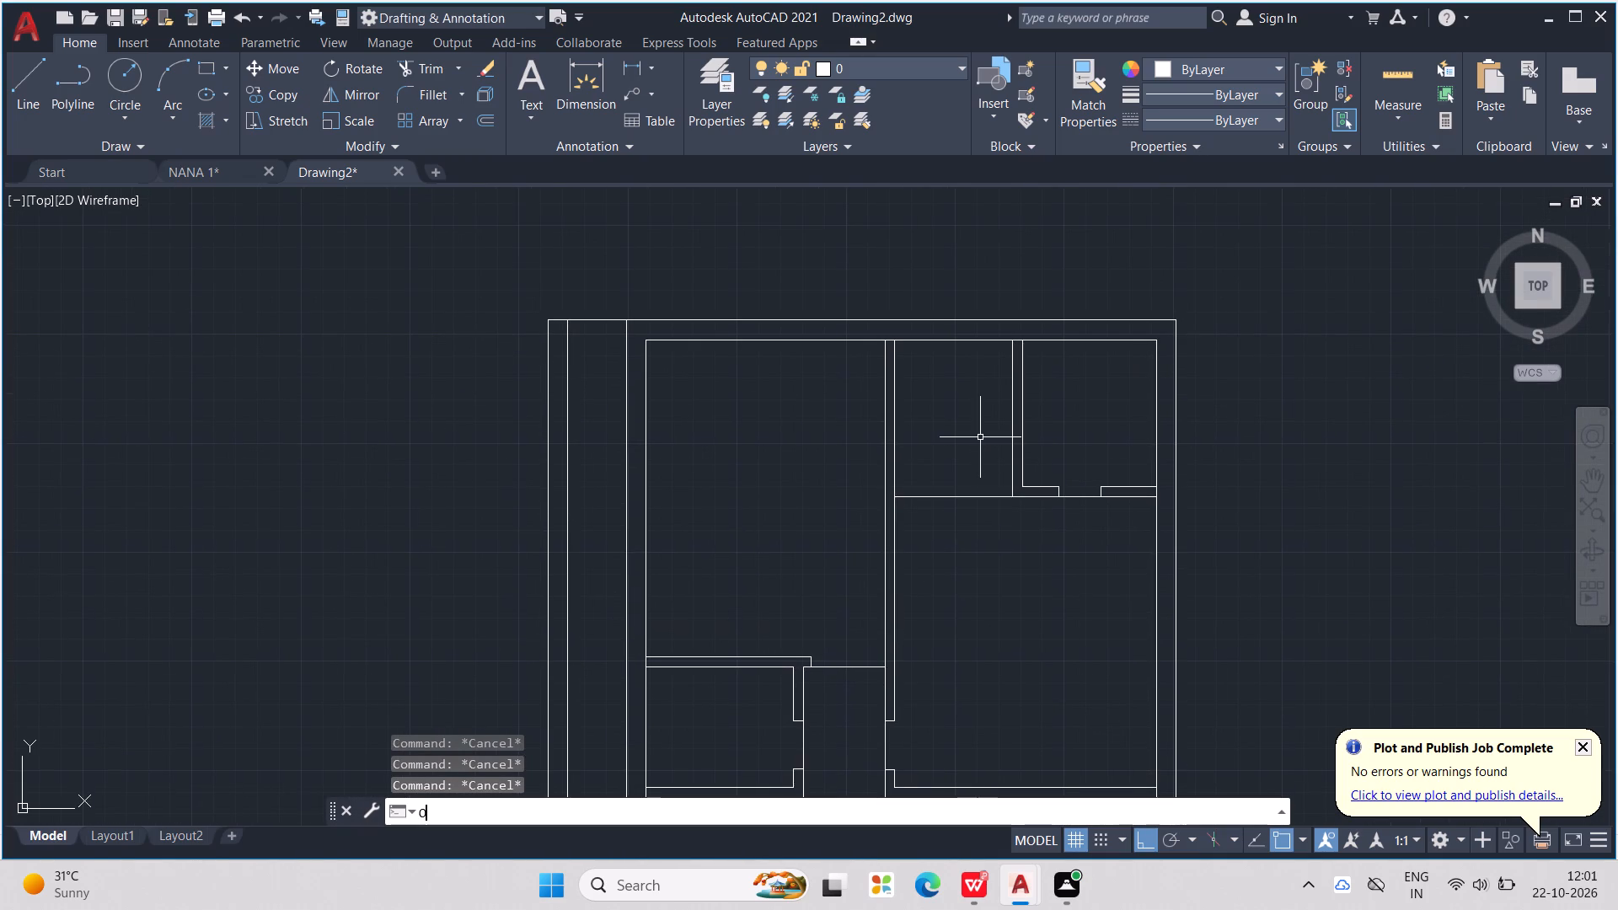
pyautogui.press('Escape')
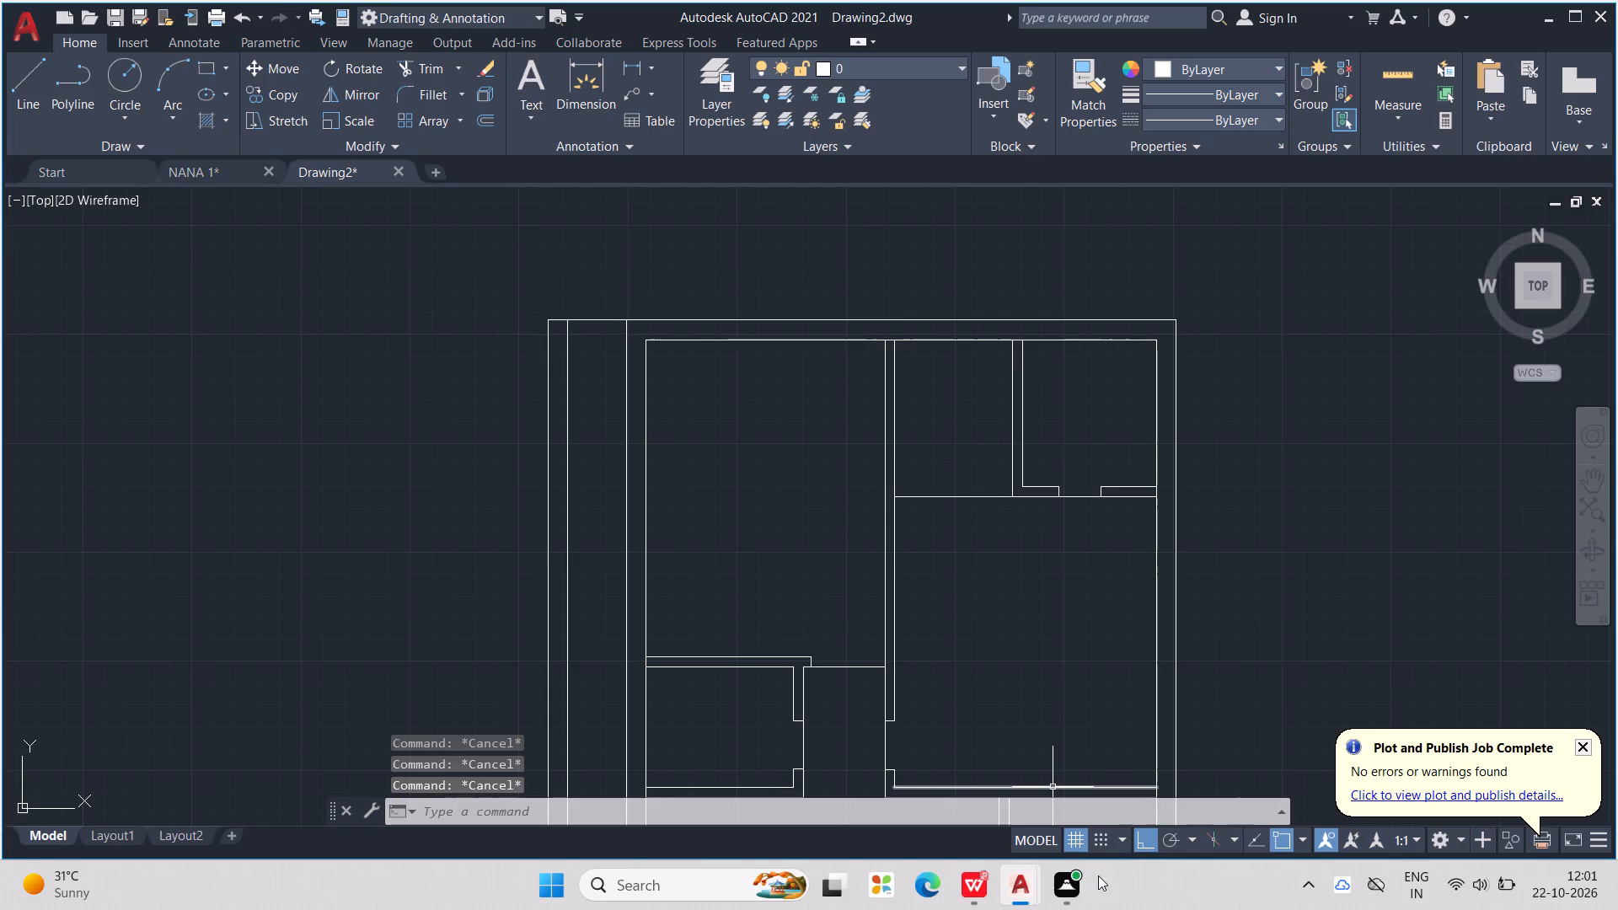
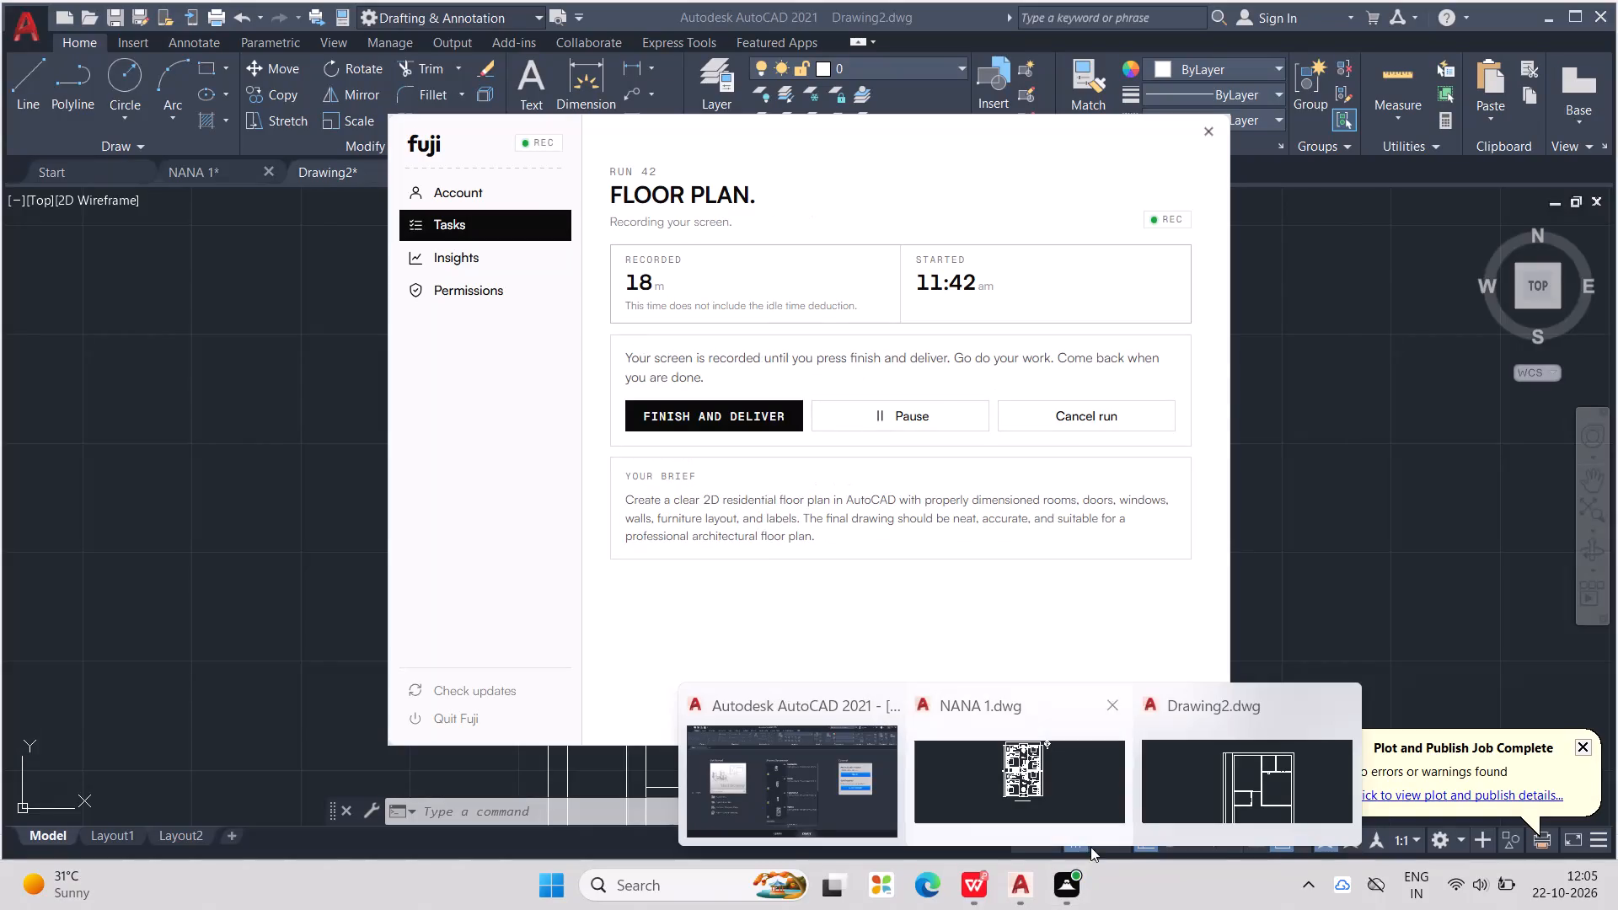
# Switch to AutoCAD with the Drawing2.dwg floor plan.
pyautogui.click(1262, 785)
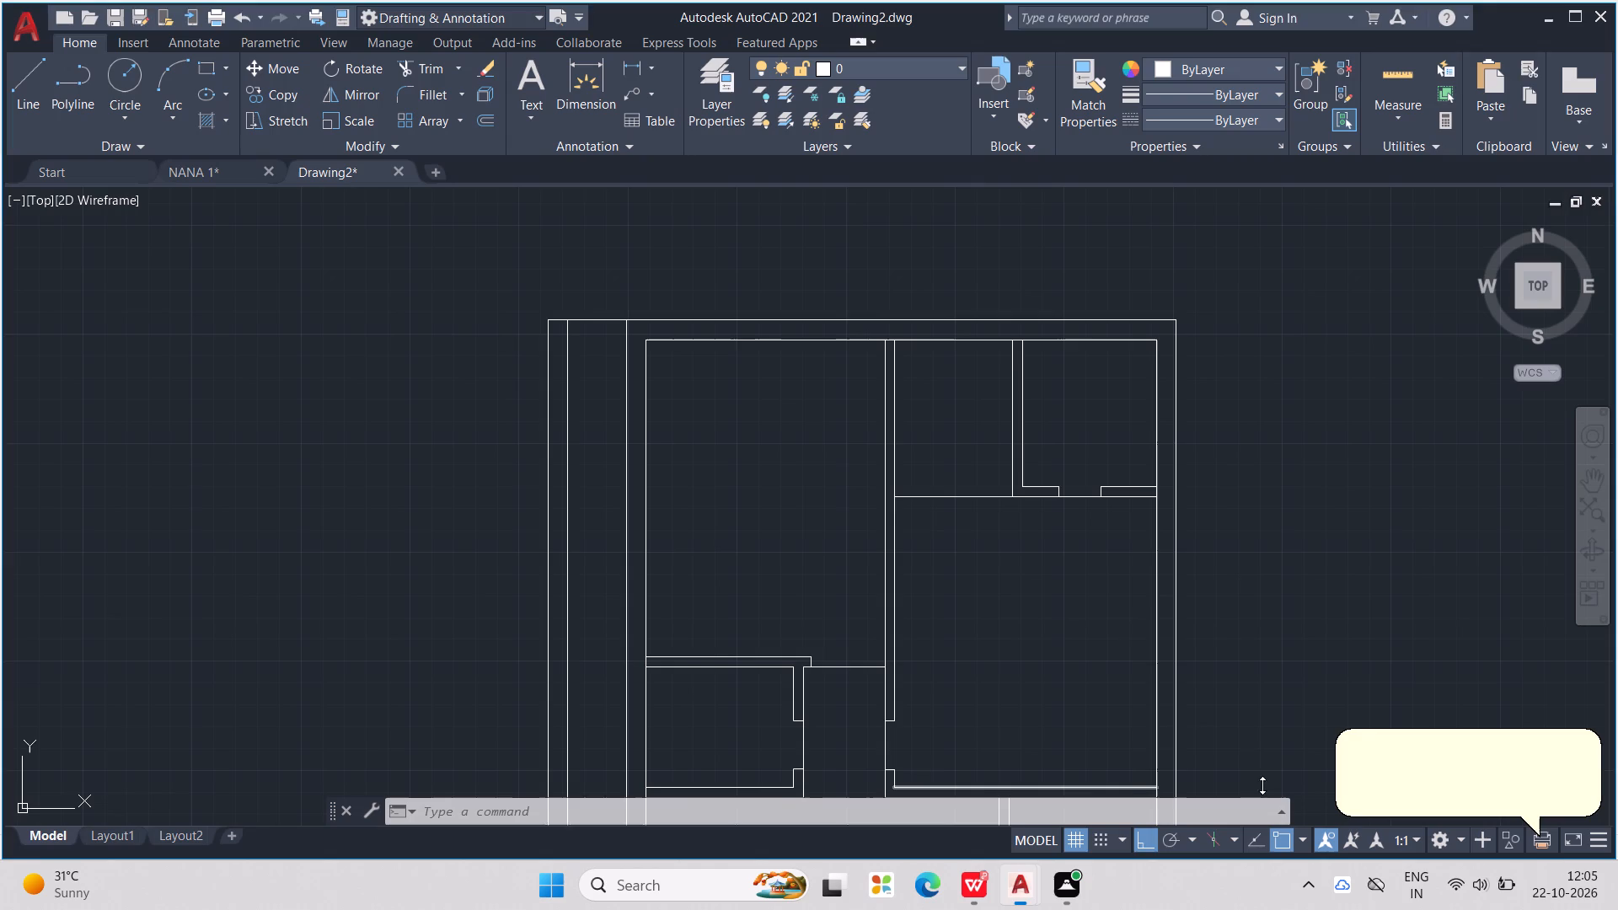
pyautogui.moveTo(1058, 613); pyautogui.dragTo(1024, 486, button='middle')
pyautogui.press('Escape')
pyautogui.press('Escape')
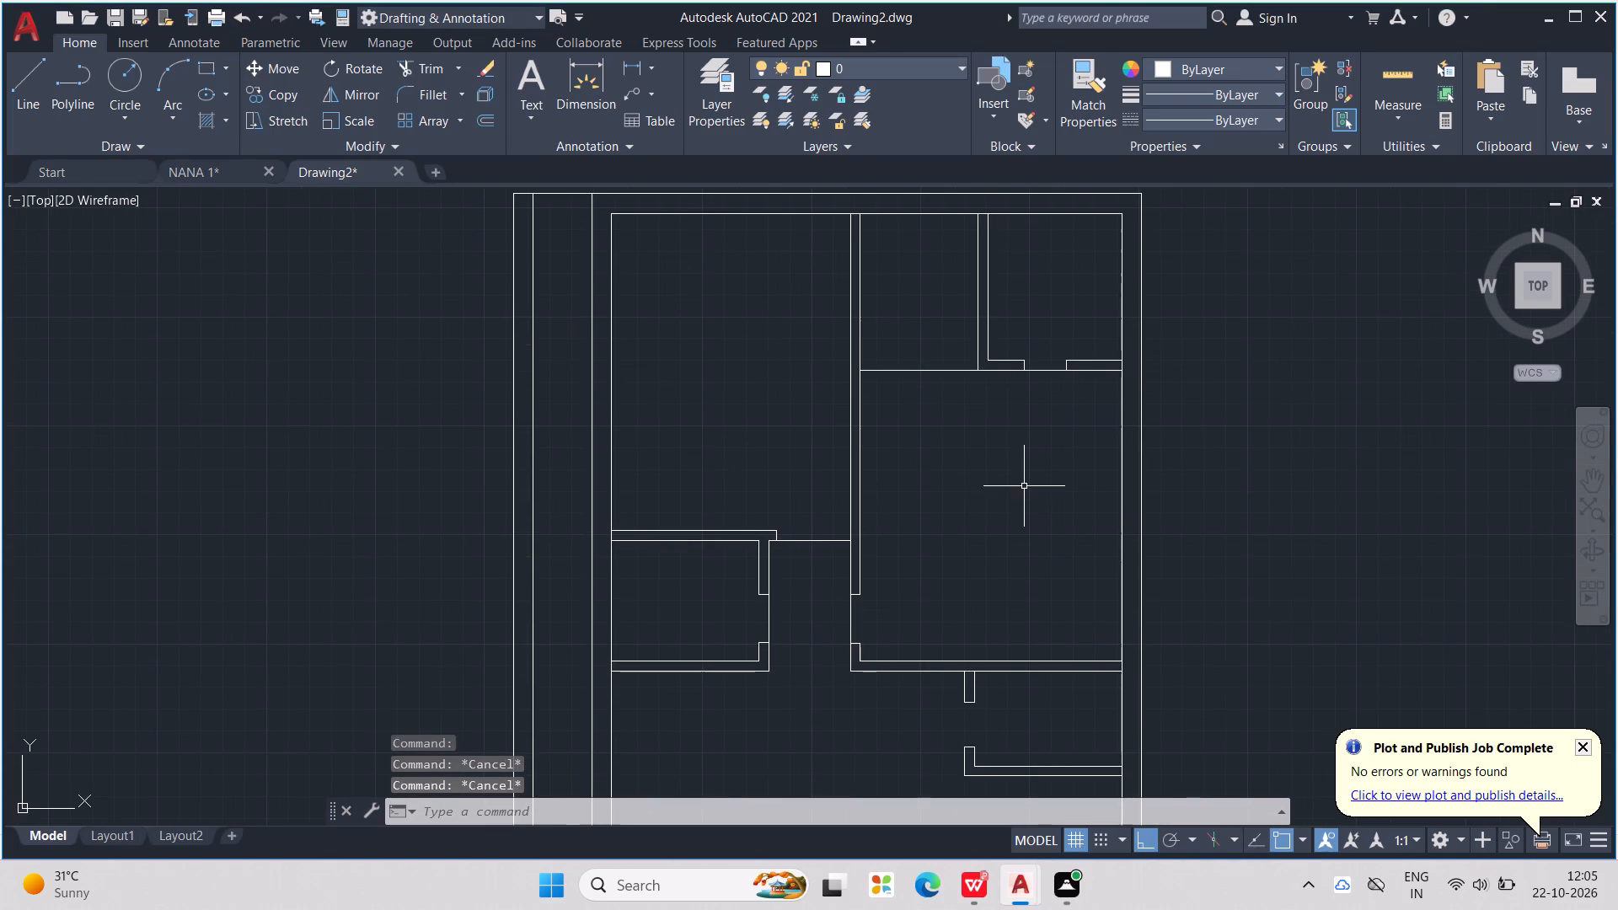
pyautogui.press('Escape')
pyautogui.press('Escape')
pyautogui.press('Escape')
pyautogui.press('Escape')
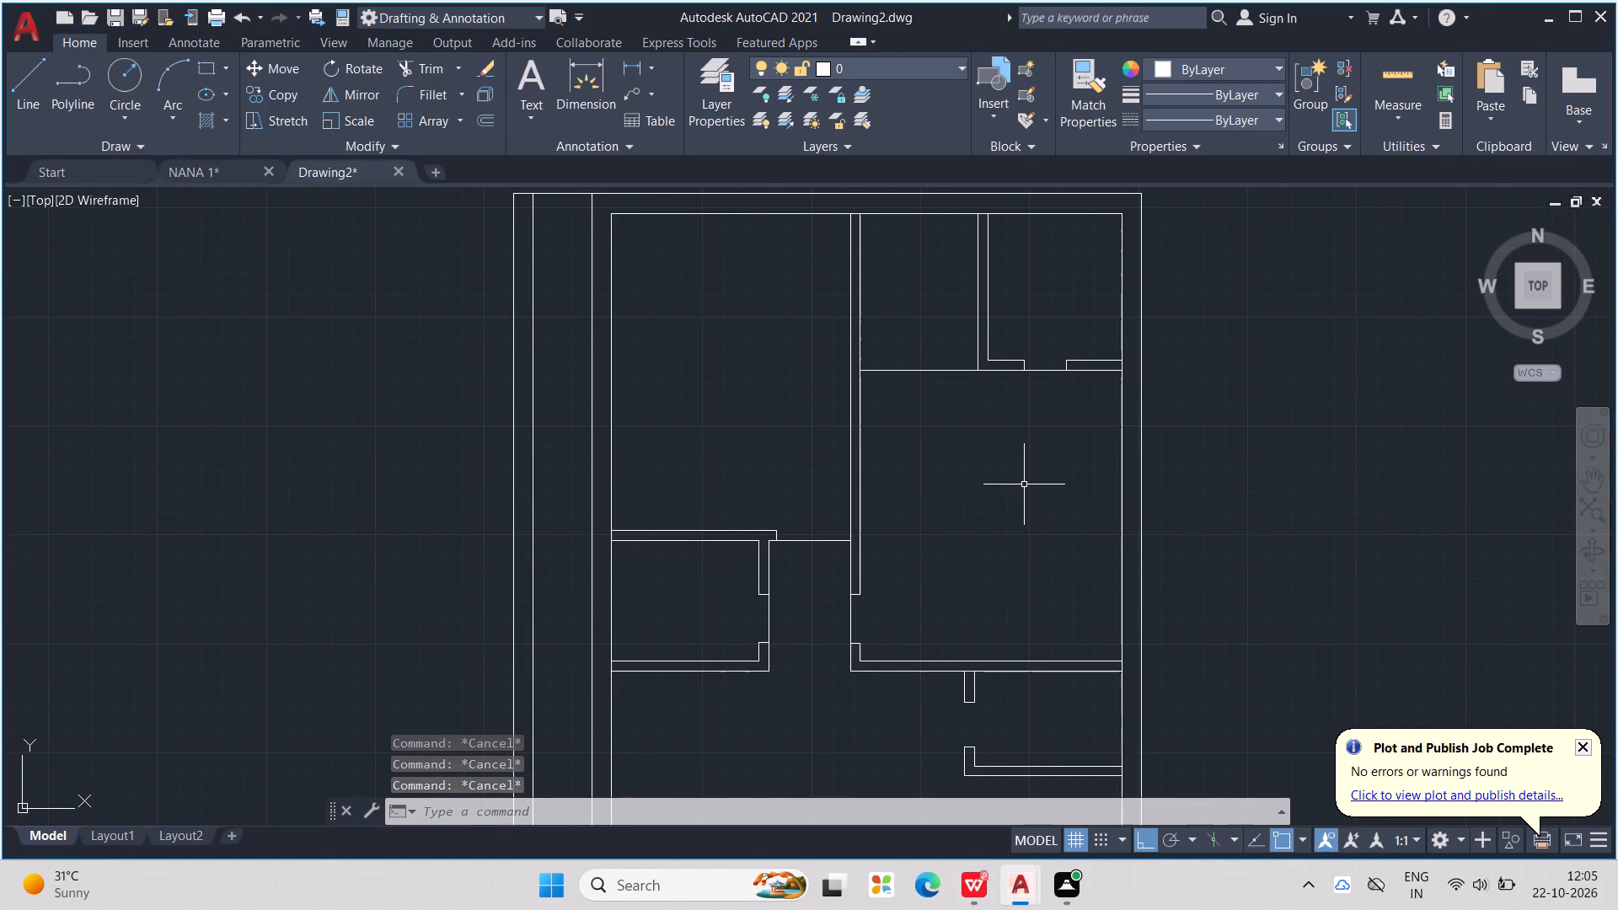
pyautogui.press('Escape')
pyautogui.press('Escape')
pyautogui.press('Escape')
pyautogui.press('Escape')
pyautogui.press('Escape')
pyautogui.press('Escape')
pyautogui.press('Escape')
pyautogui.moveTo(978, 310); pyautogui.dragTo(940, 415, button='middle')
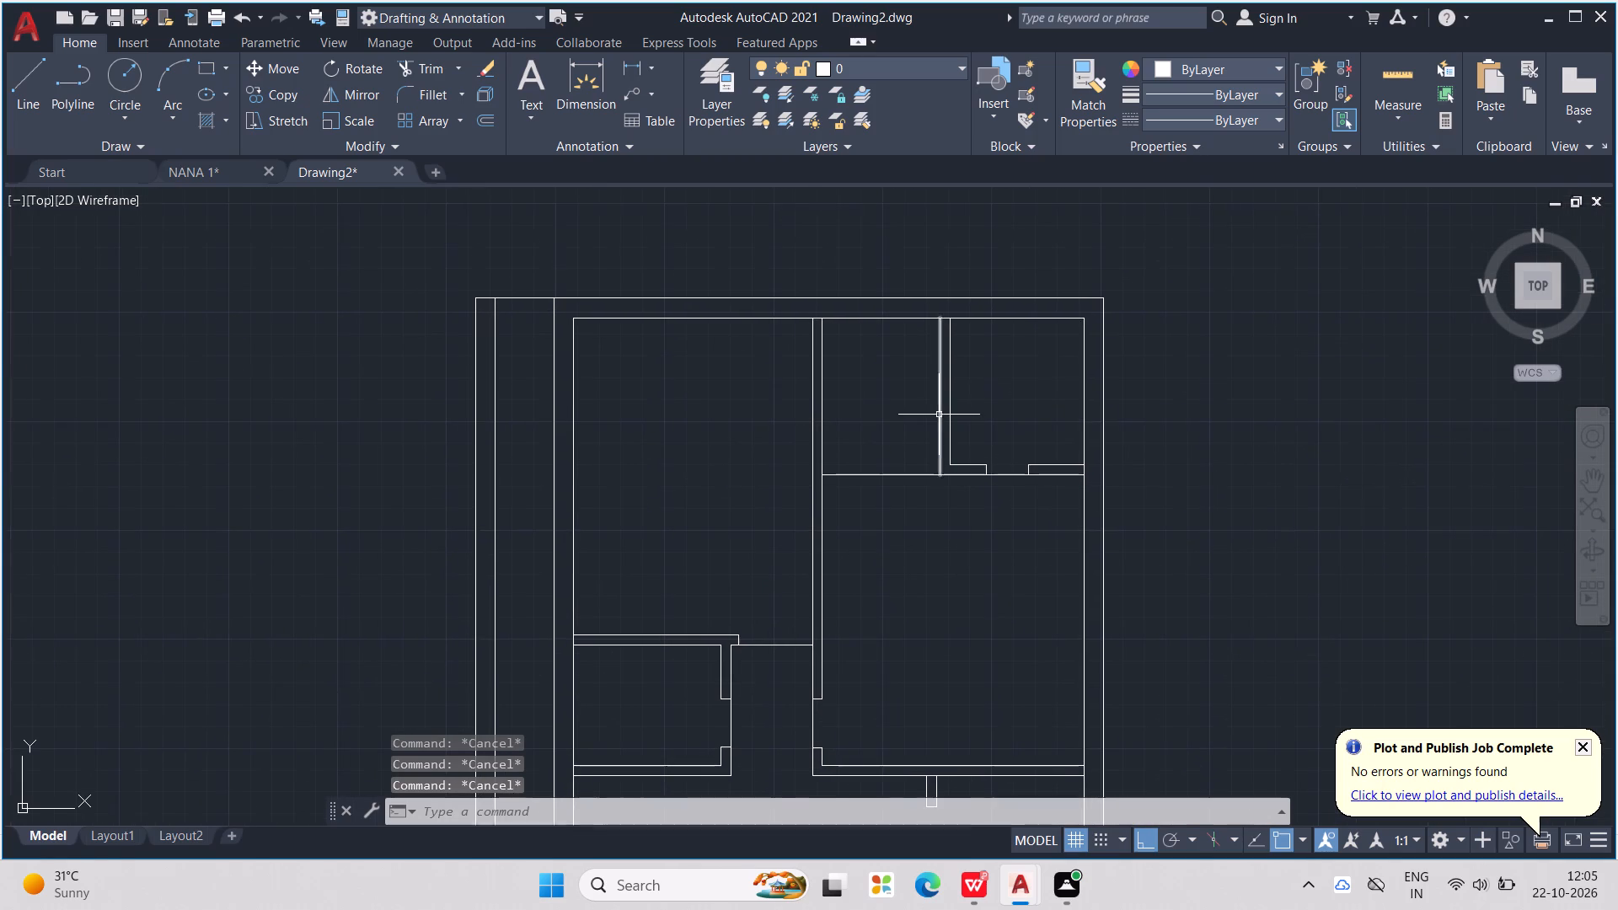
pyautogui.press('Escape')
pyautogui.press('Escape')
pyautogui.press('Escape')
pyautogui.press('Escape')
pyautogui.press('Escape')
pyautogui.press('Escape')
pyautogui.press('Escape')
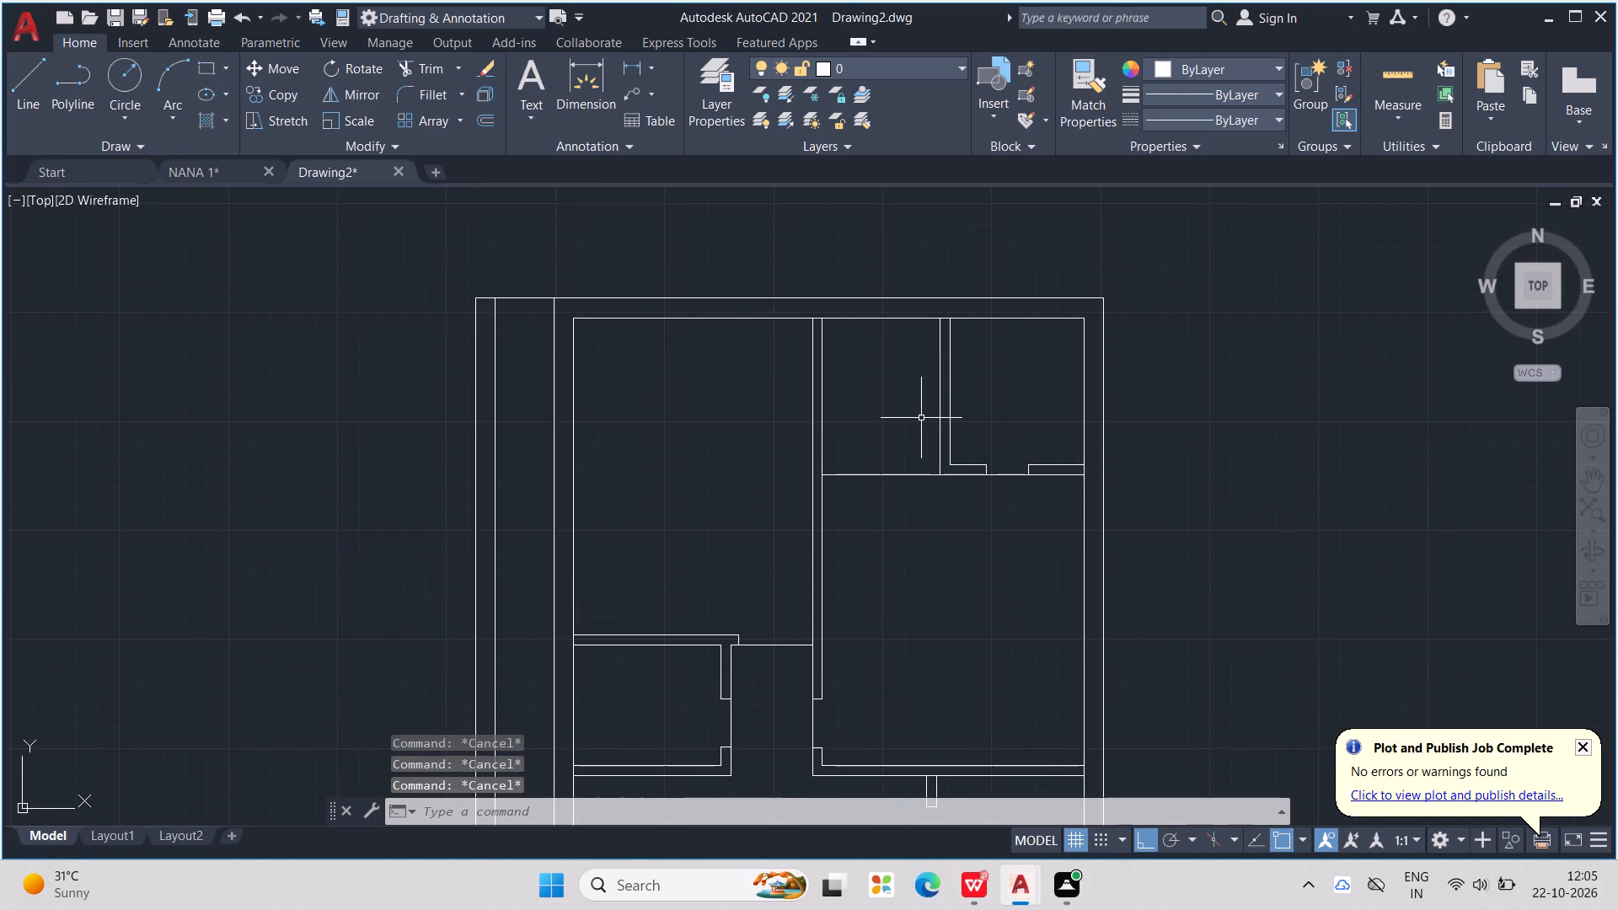
# Offset the left faces of the long central partition and of the divider between the two upper right rooms 9" to the right.
pyautogui.write('OFF')
pyautogui.press('Return')
pyautogui.write('9"')
pyautogui.press('Return')
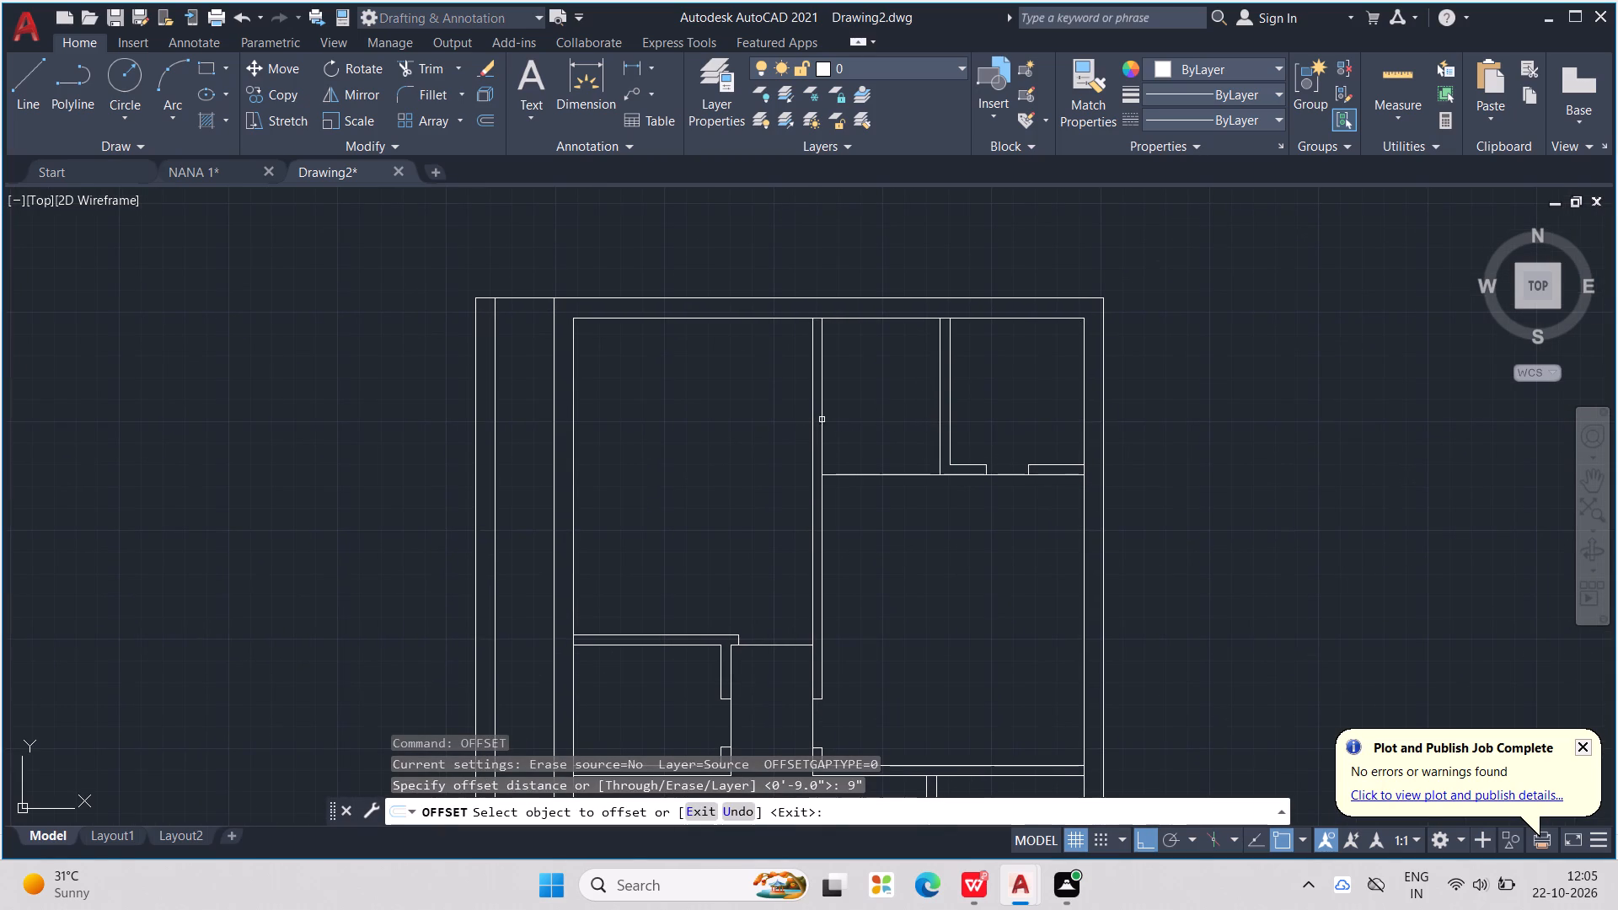
pyautogui.click(812, 397)
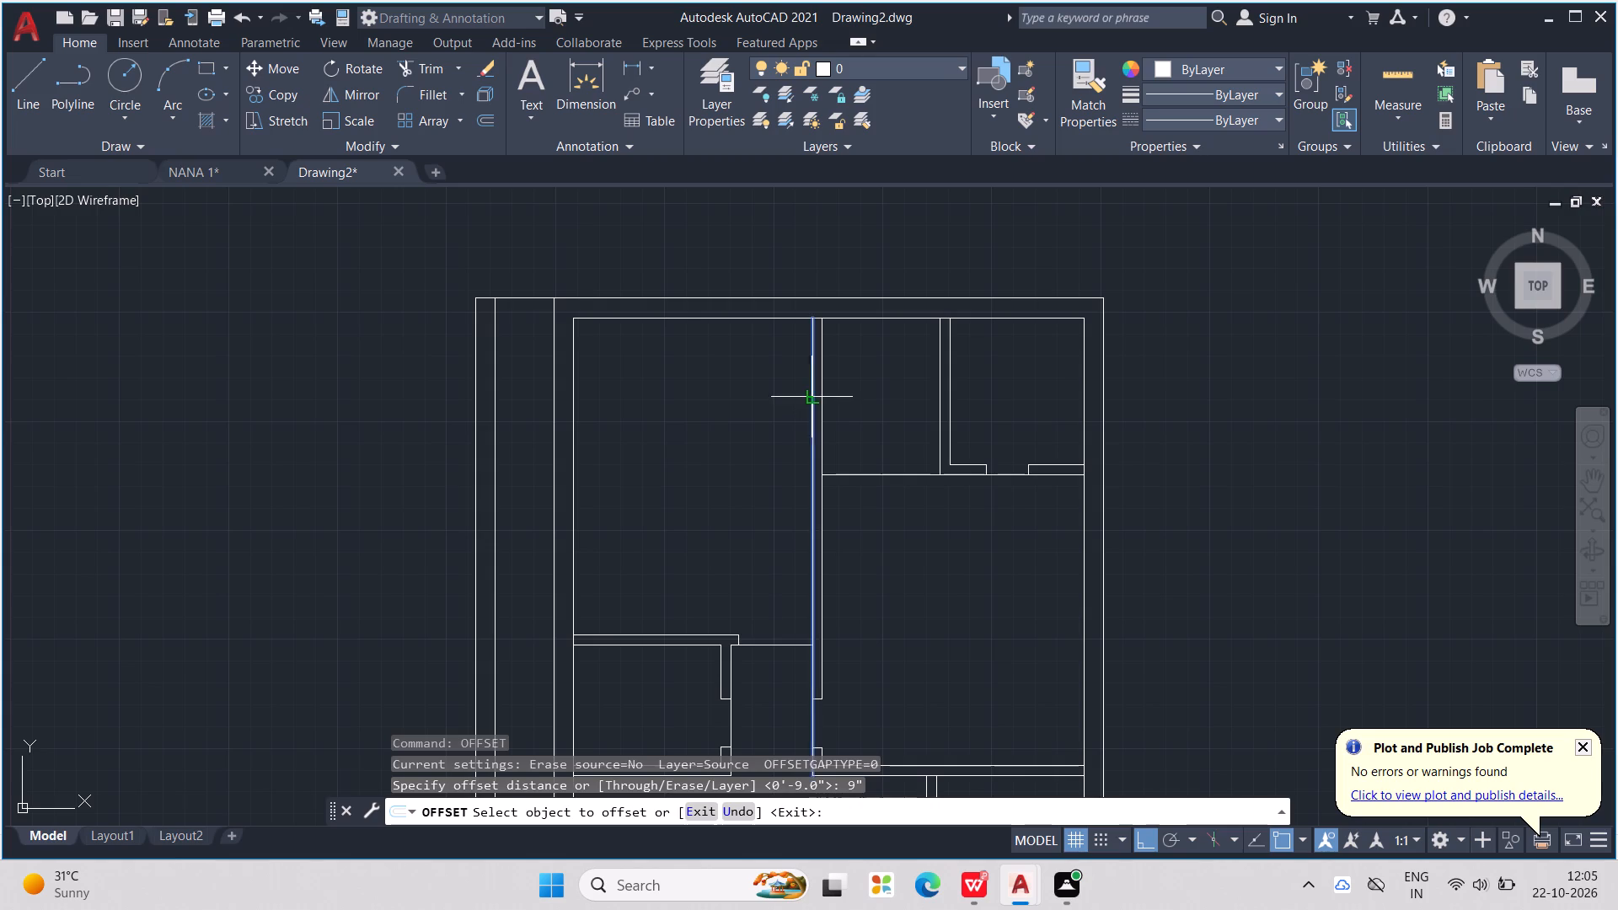
pyautogui.click(851, 409)
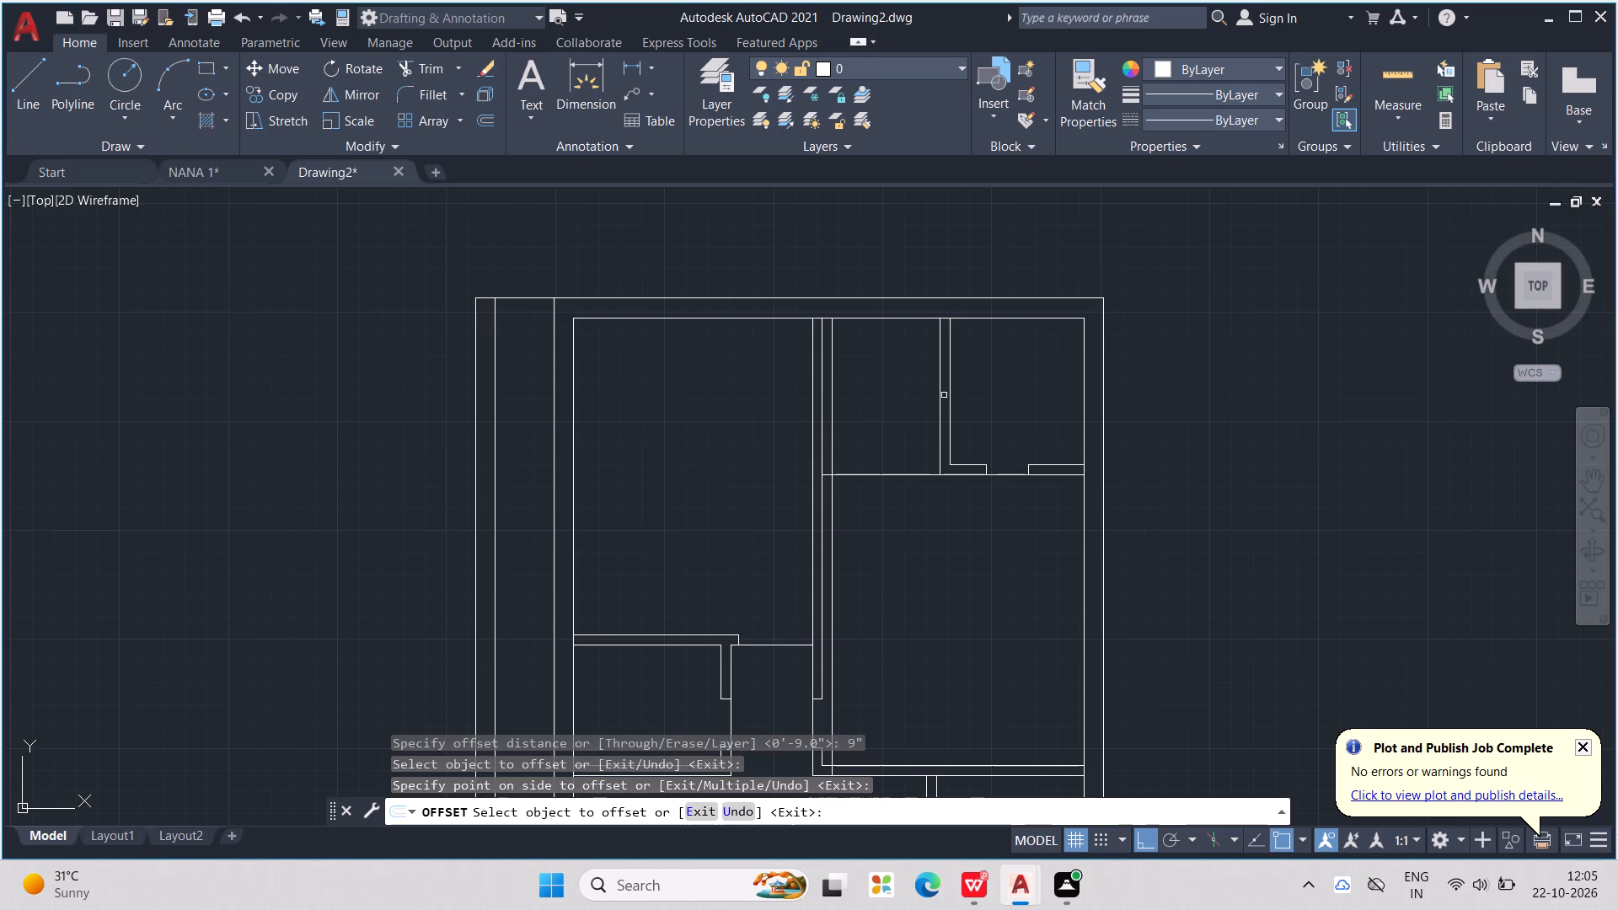
pyautogui.click(940, 402)
pyautogui.click(969, 413)
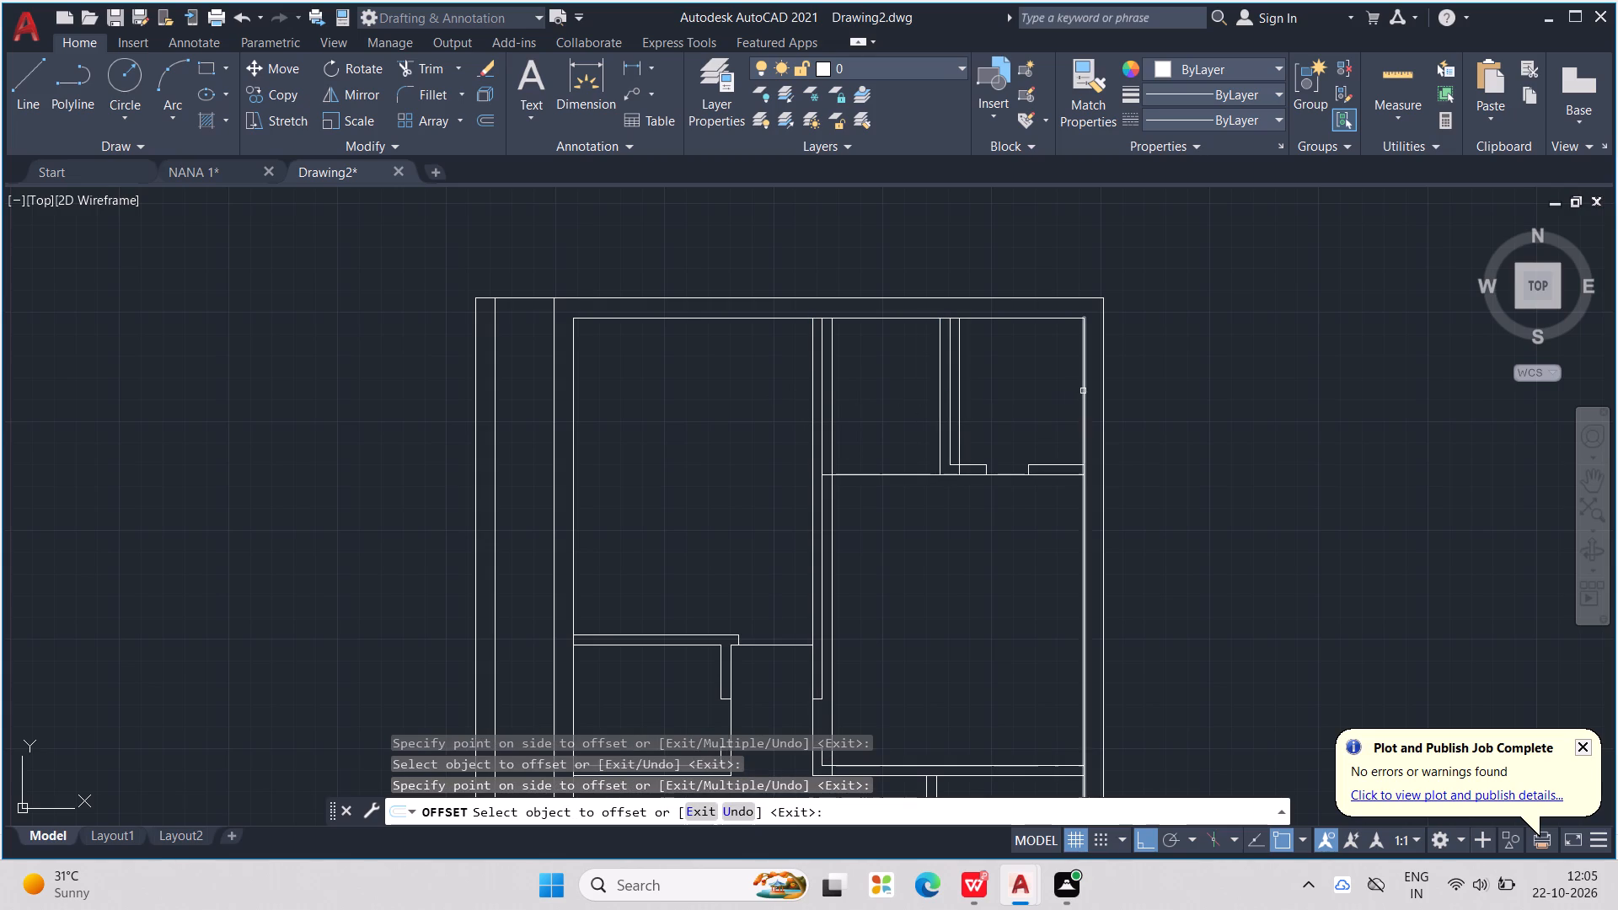
# Offset the lower face segments of the cross partition below the two upper right rooms 9" upward.
pyautogui.click(999, 475)
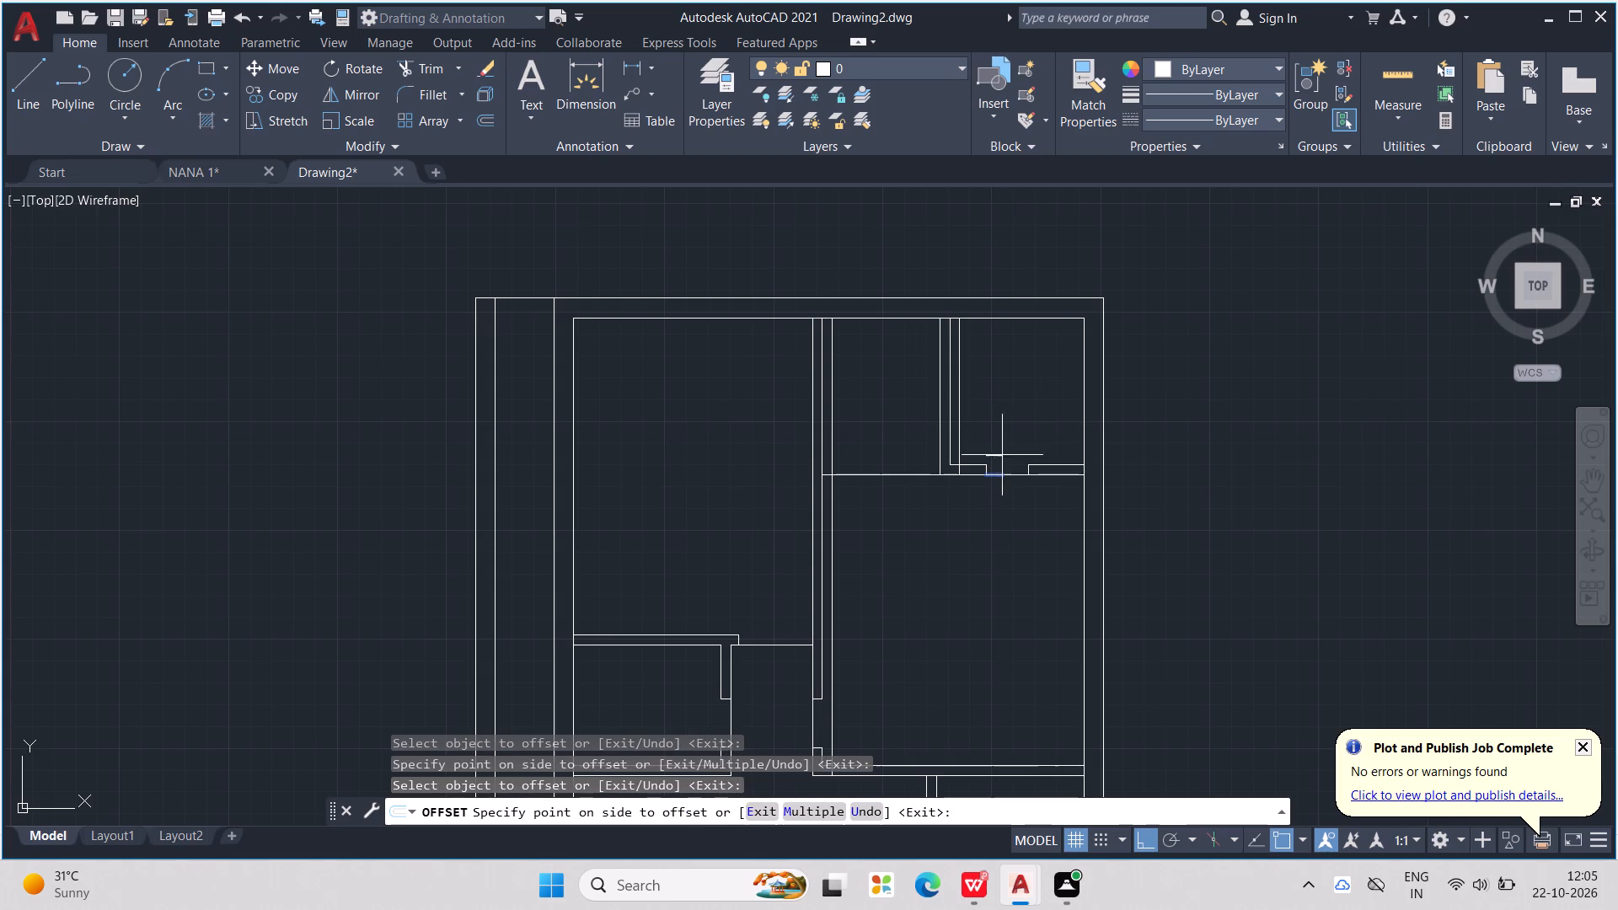
pyautogui.click(1002, 441)
pyautogui.click(1058, 475)
pyautogui.click(1051, 422)
pyautogui.click(892, 477)
pyautogui.click(892, 455)
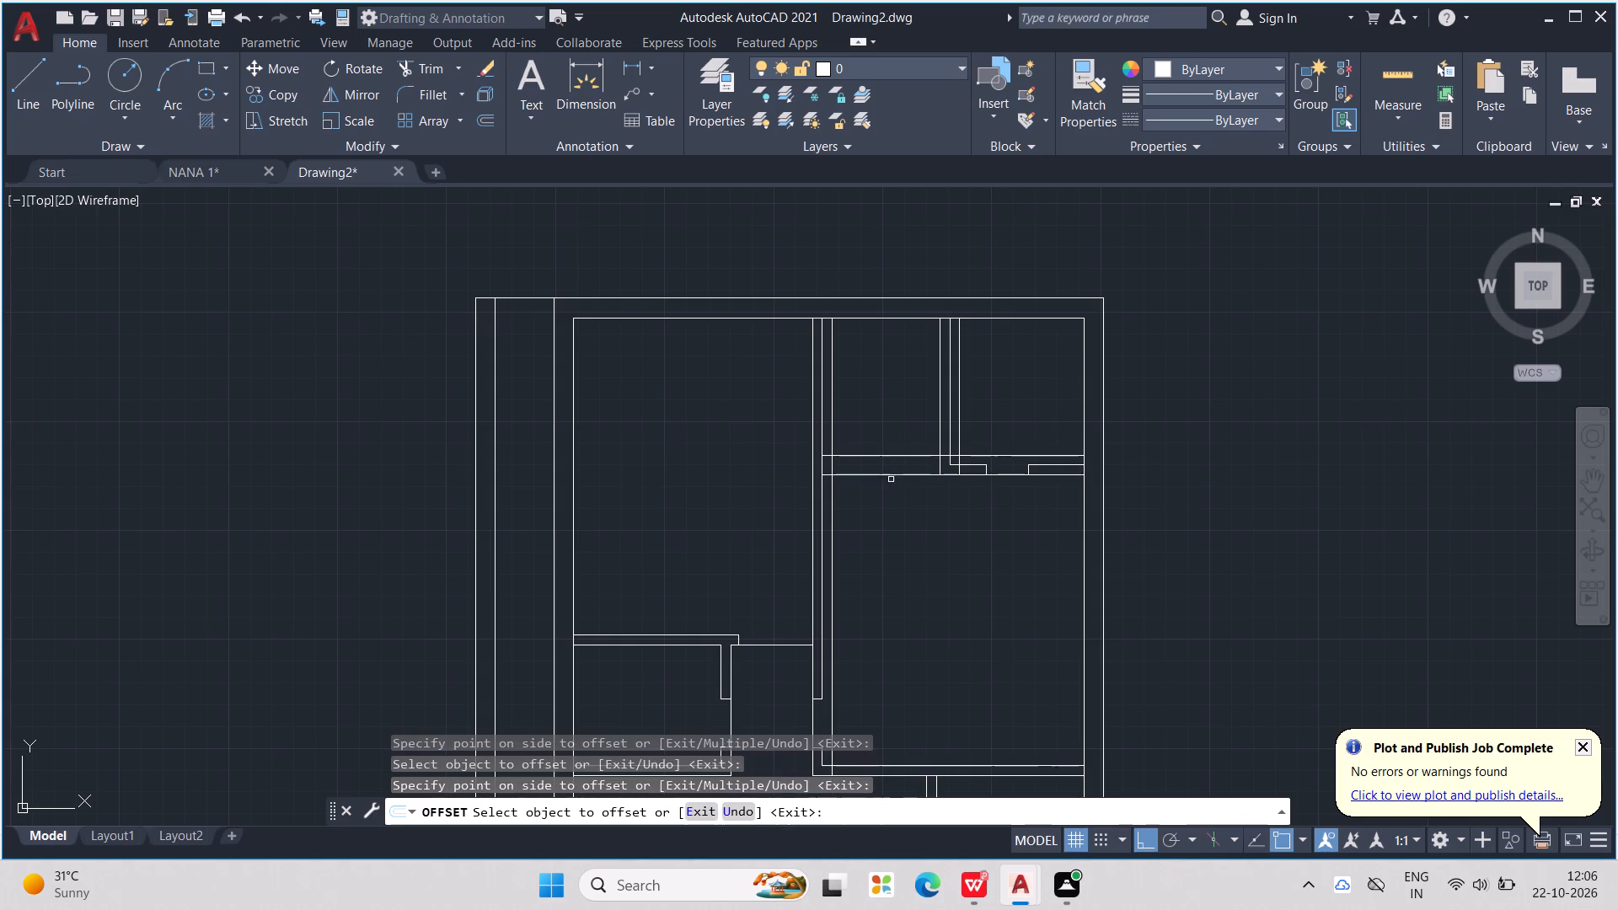
# Offset the outer faces of the small left room's top, bottom and right partitions 9" into the room, including across its door opening.
pyautogui.moveTo(868, 579); pyautogui.dragTo(869, 425, button='middle')
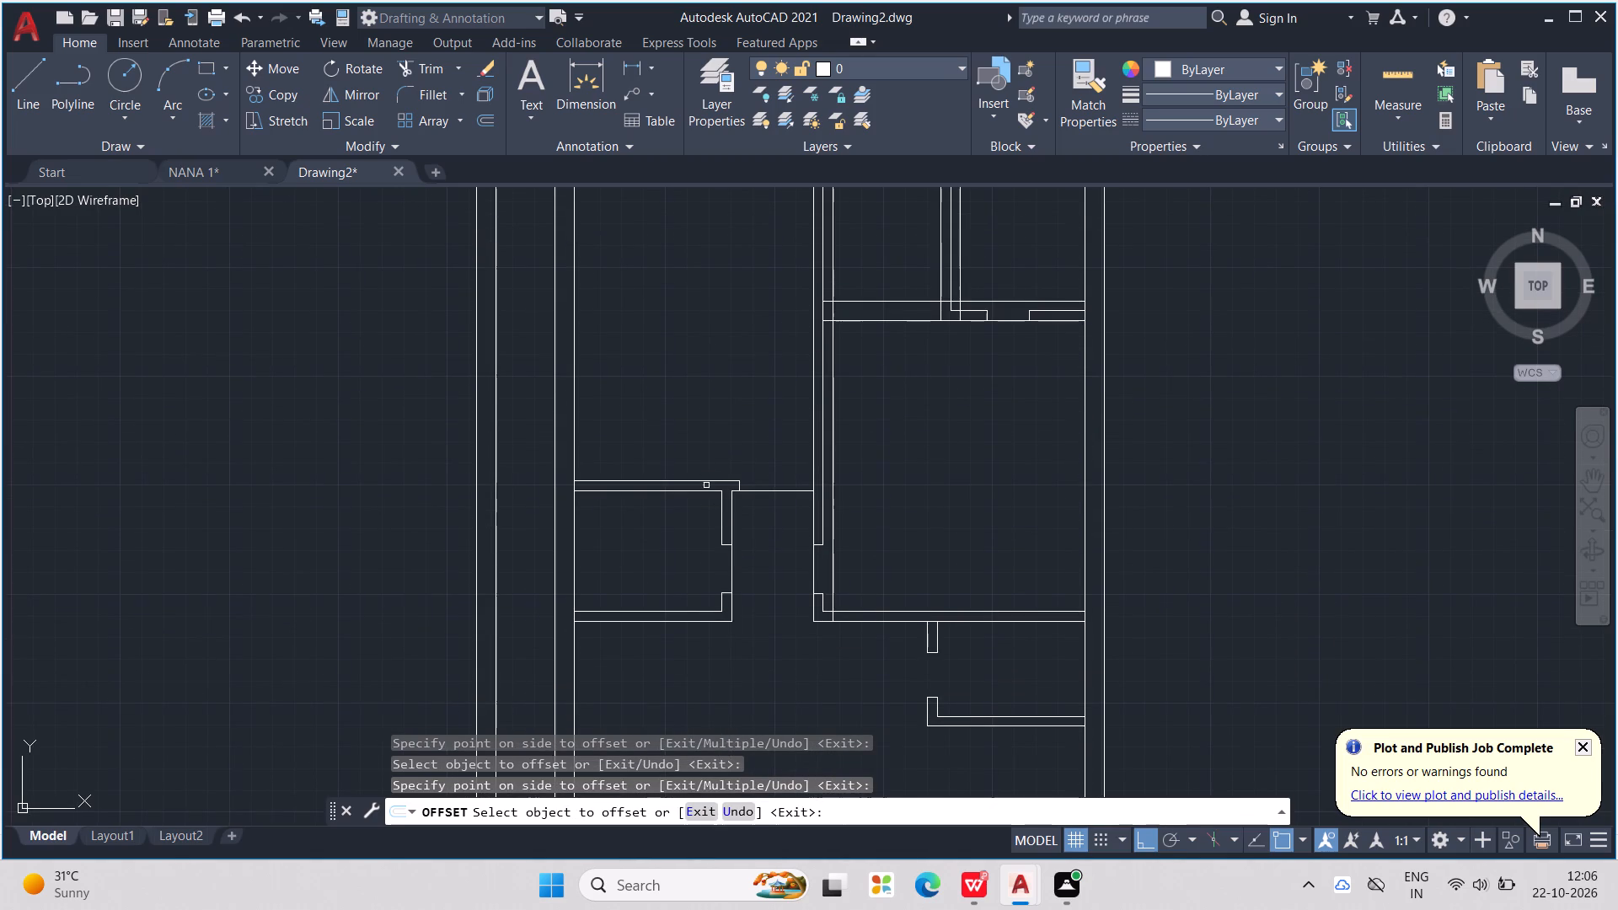
pyautogui.click(707, 481)
pyautogui.click(710, 519)
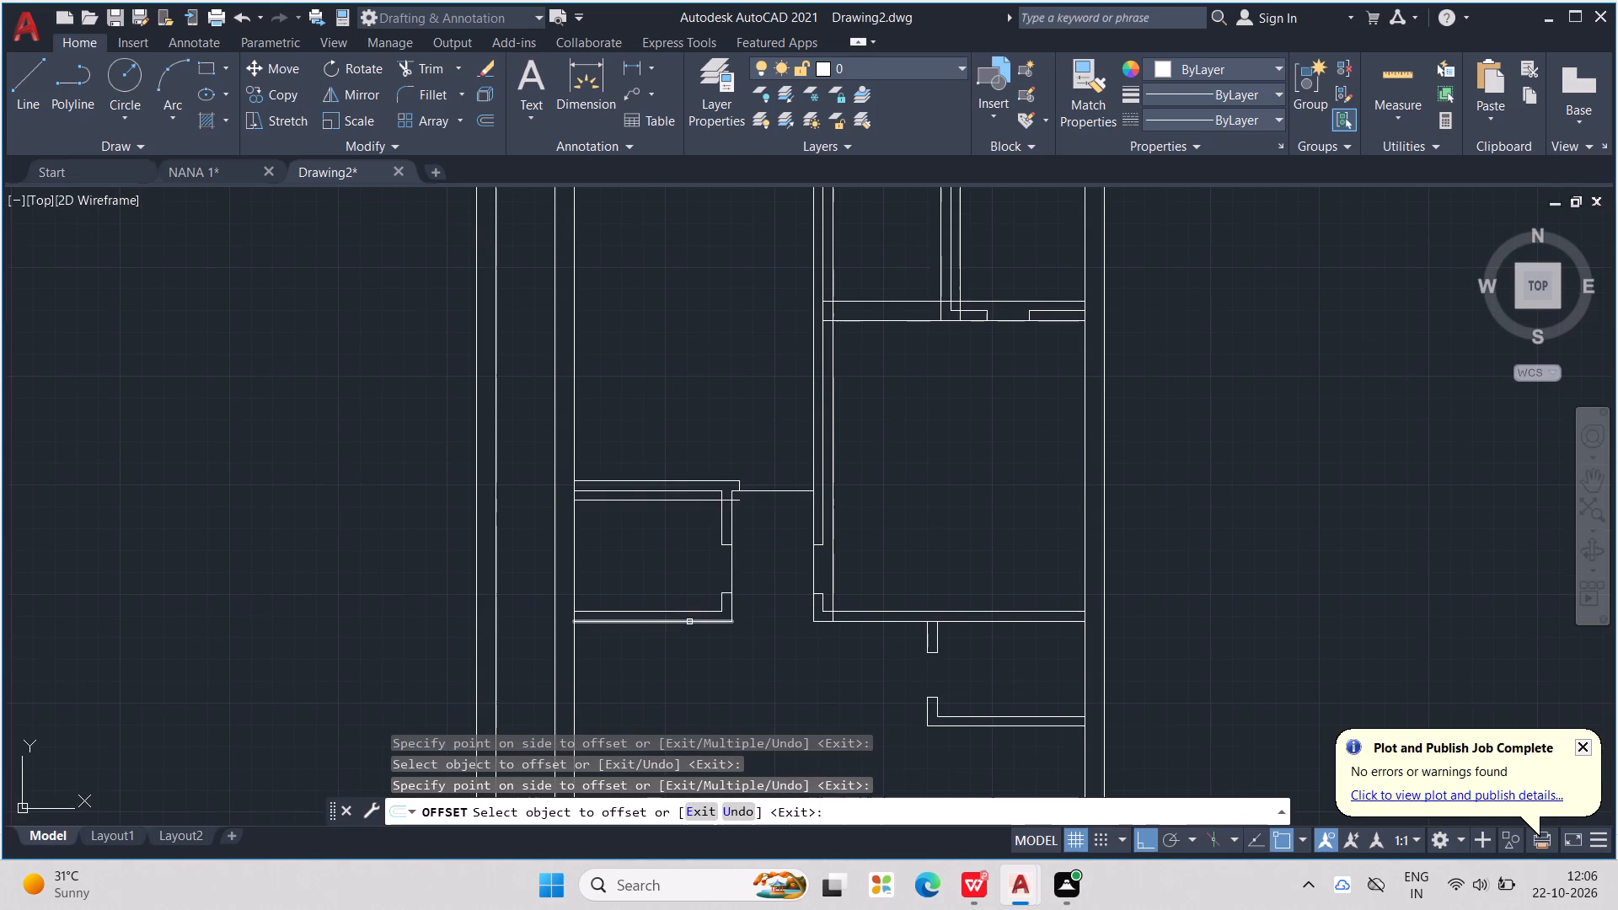
pyautogui.click(689, 622)
pyautogui.click(682, 586)
pyautogui.click(732, 516)
pyautogui.click(679, 529)
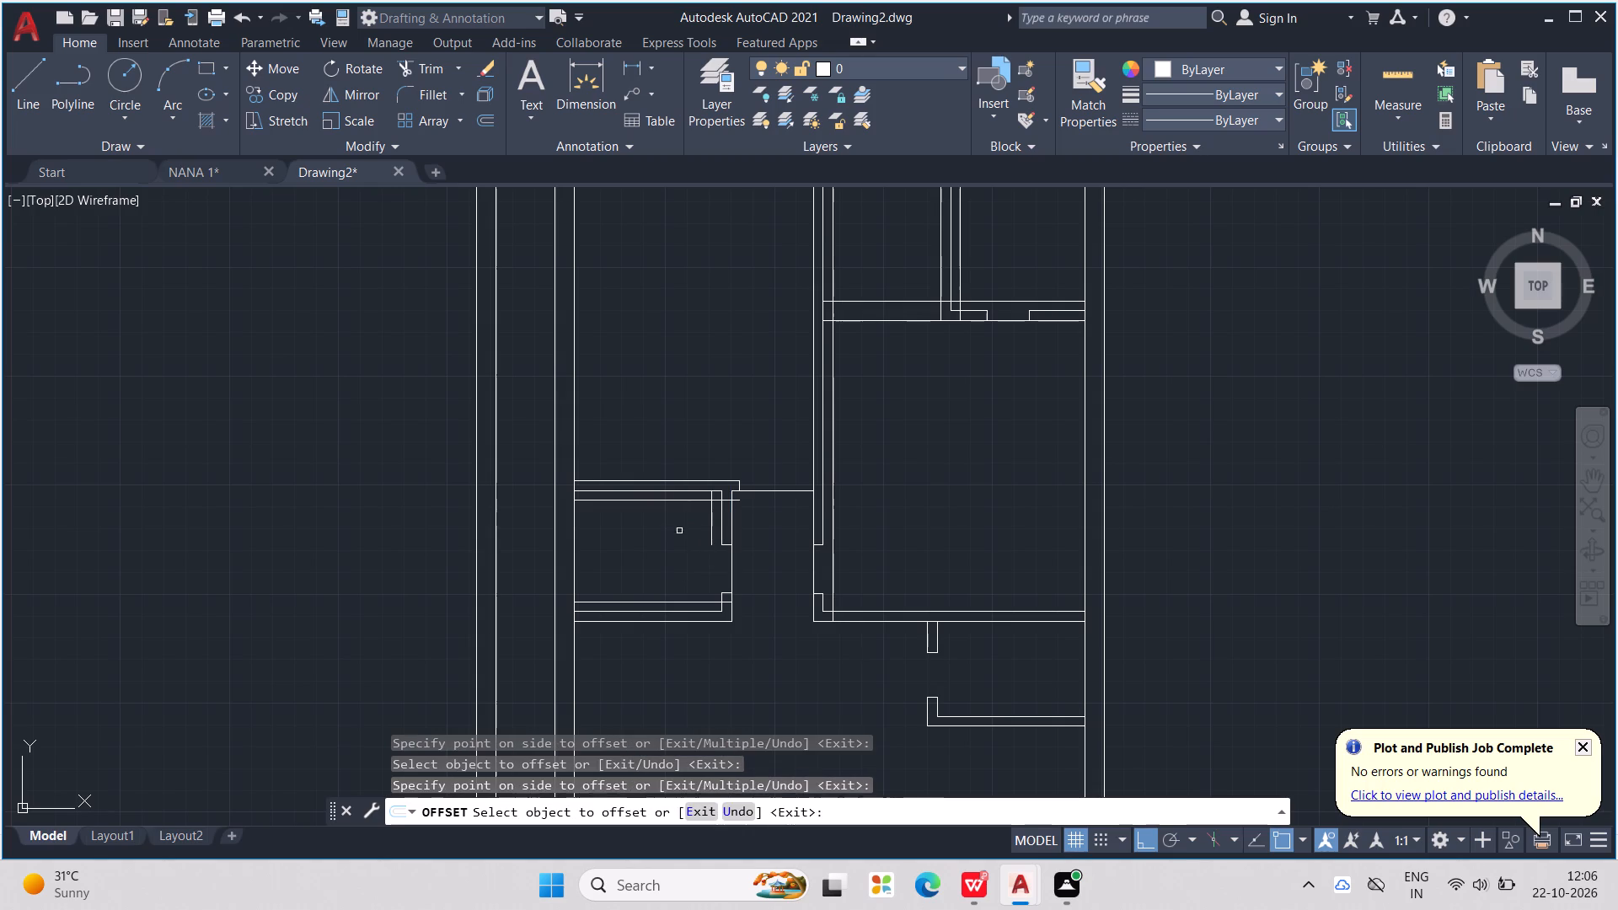
pyautogui.click(731, 562)
pyautogui.click(715, 570)
pyautogui.click(732, 614)
pyautogui.click(710, 624)
# Offset the large right room's bottom partition lower face and the central partition's left face 9" into the room.
pyautogui.moveTo(893, 561); pyautogui.dragTo(804, 480, button='middle')
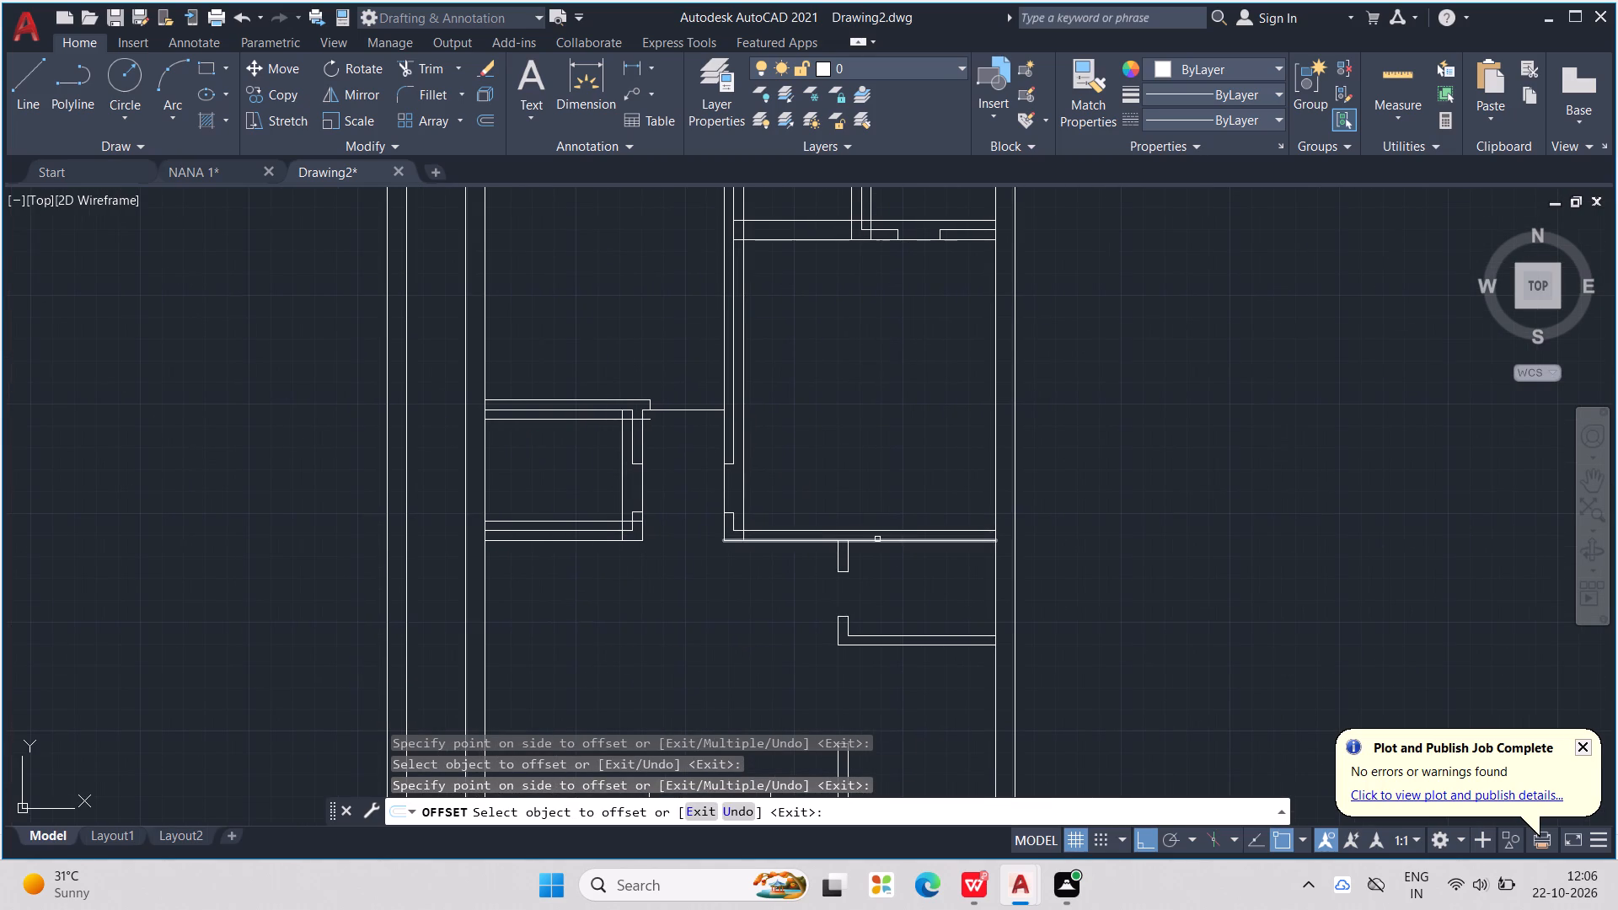
pyautogui.click(877, 539)
pyautogui.click(878, 472)
pyautogui.click(723, 489)
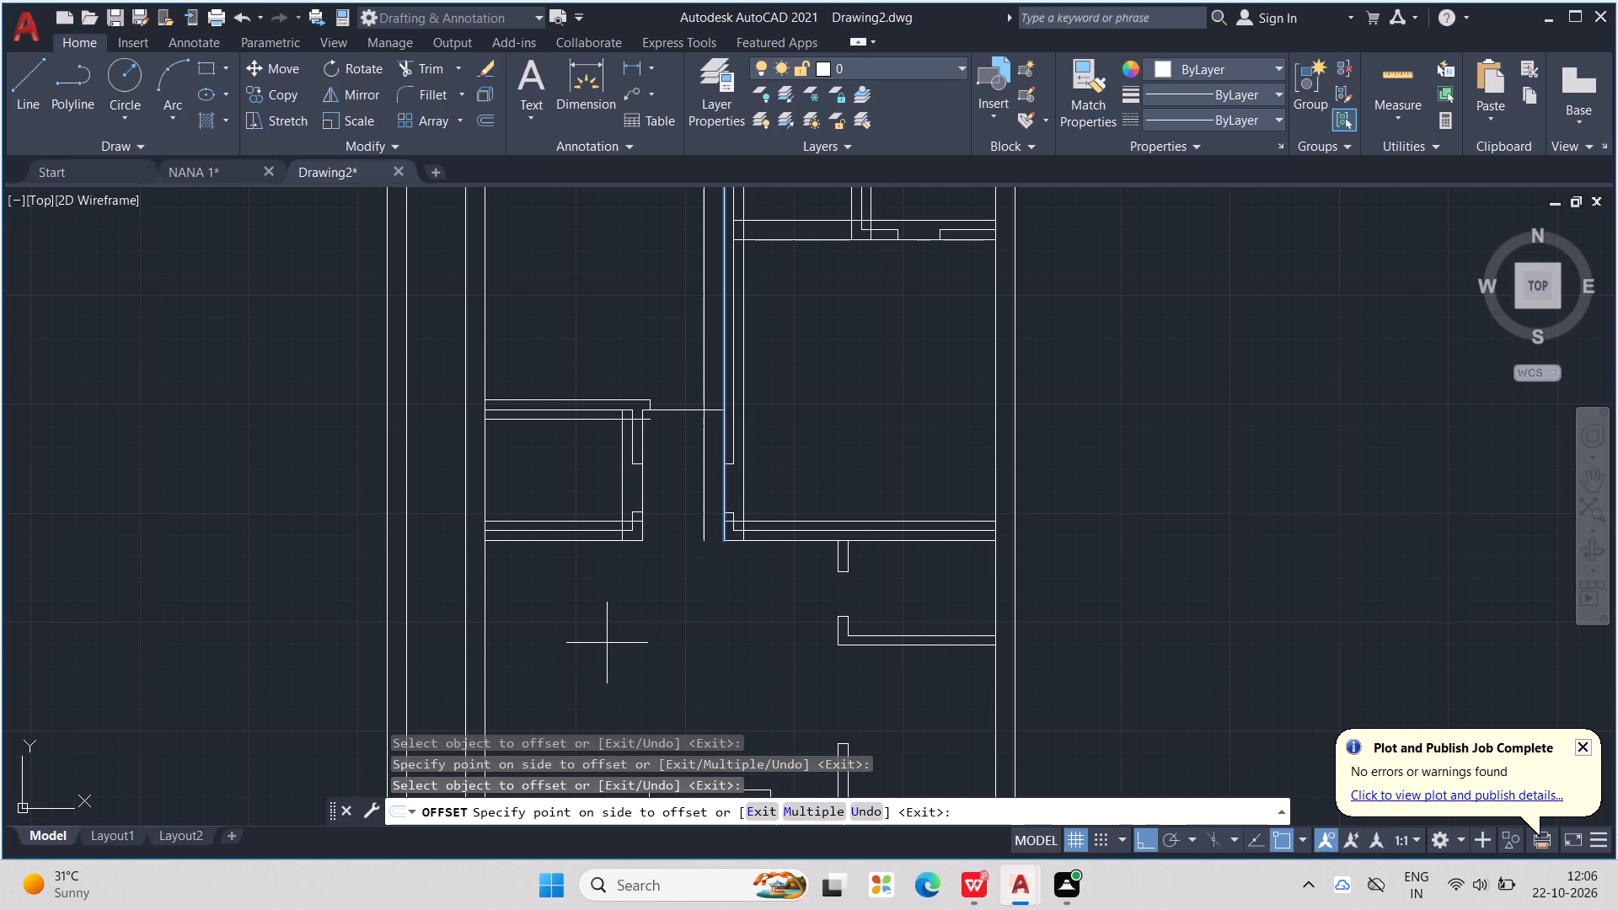
pyautogui.click(899, 634)
# Offset the lower right room's bottom partition upper face 9" upward and both left partition stubs' outer faces 9" into the room.
pyautogui.click(900, 637)
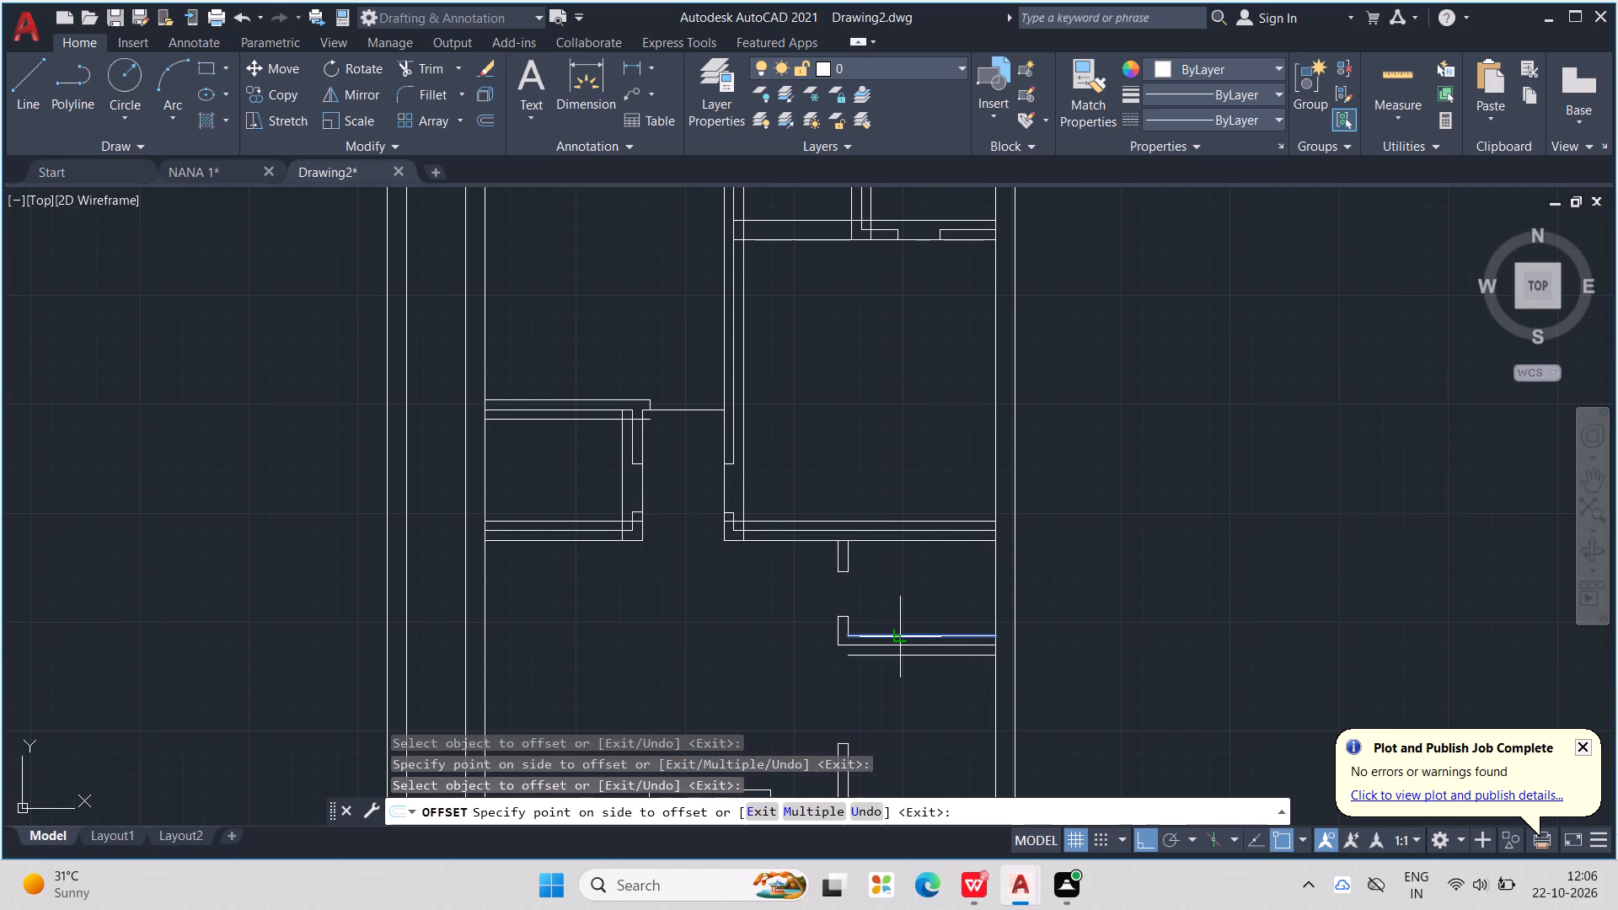
pyautogui.click(903, 609)
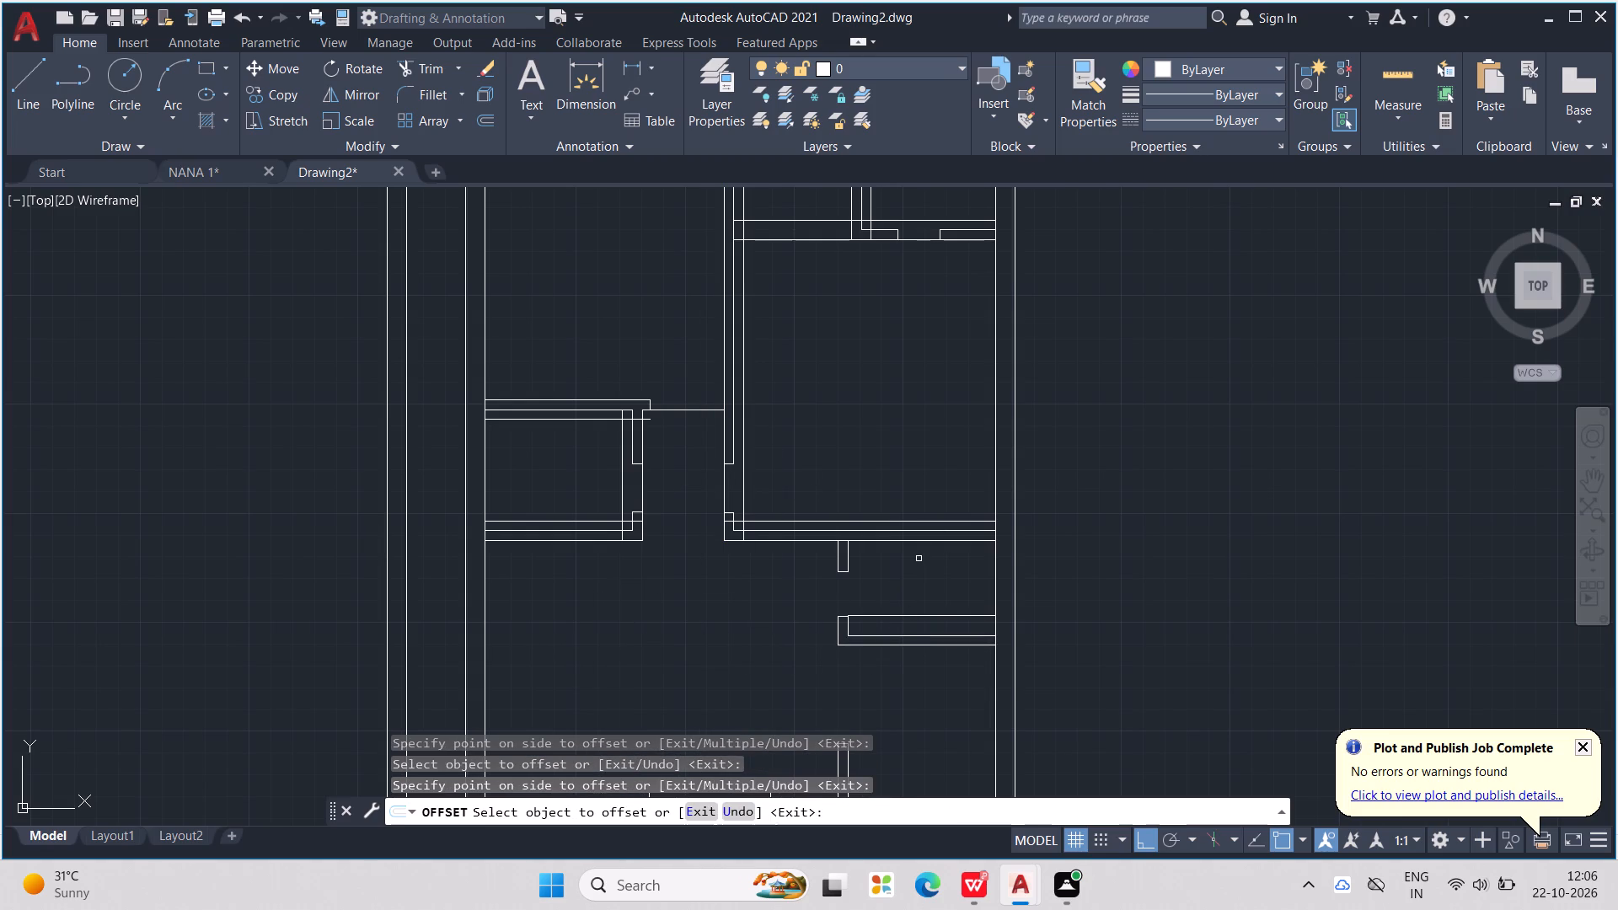
pyautogui.moveTo(916, 544); pyautogui.dragTo(889, 468, button='middle')
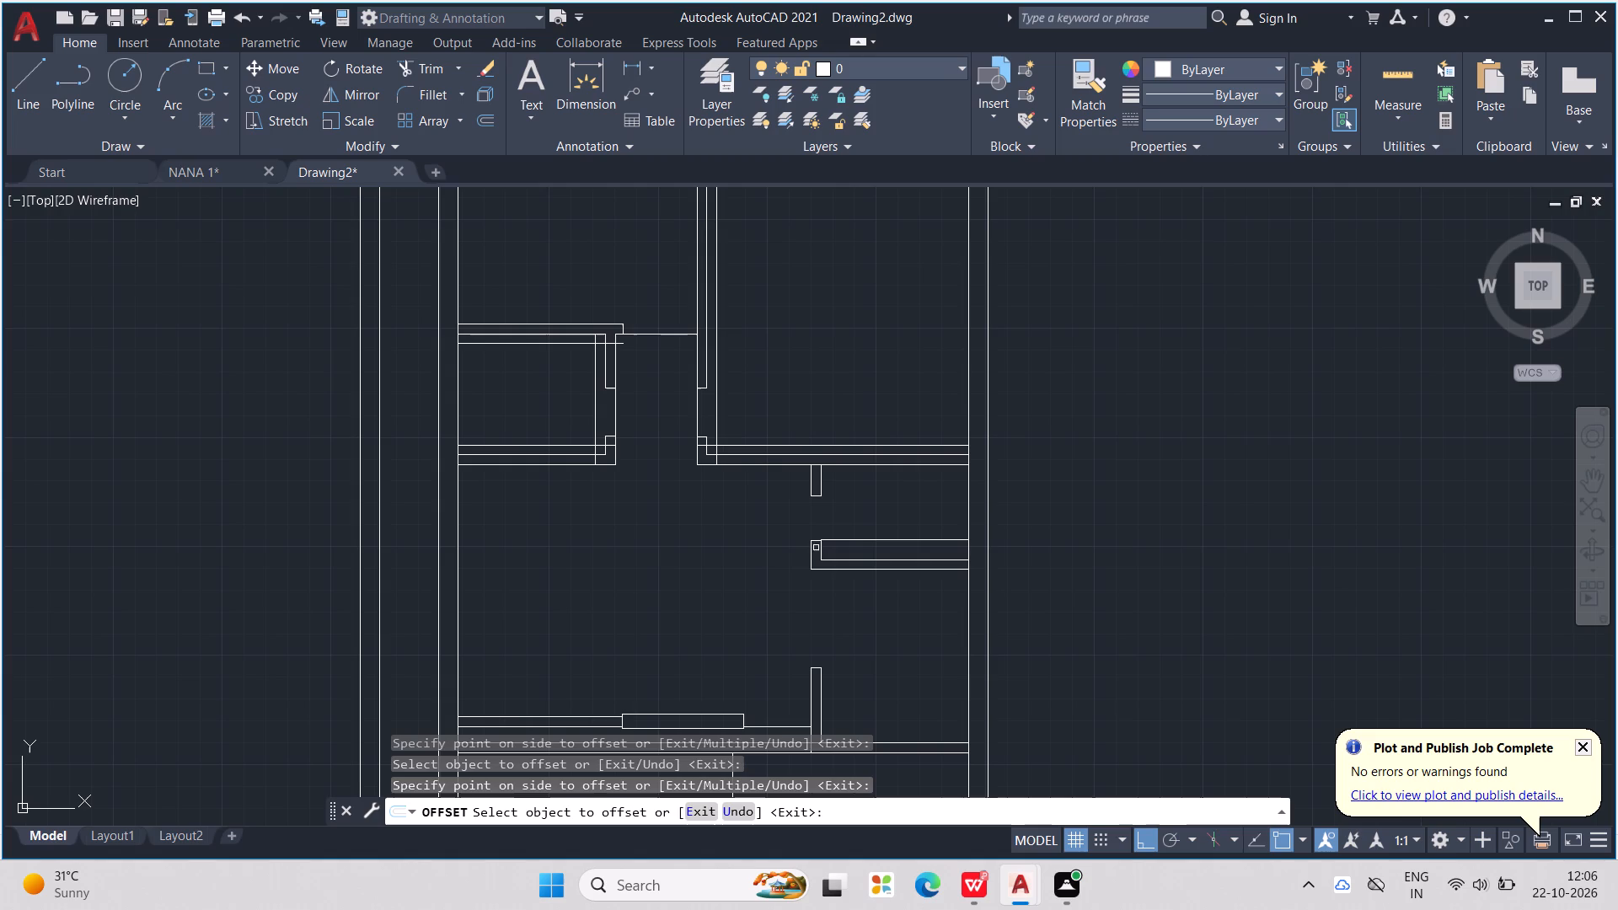
pyautogui.click(812, 552)
pyautogui.click(867, 558)
pyautogui.click(810, 487)
pyautogui.click(857, 494)
# Offset the upper face of the full-width cross wall 9" down toward the divided bottom room.
pyautogui.moveTo(862, 493); pyautogui.dragTo(856, 401, button='middle')
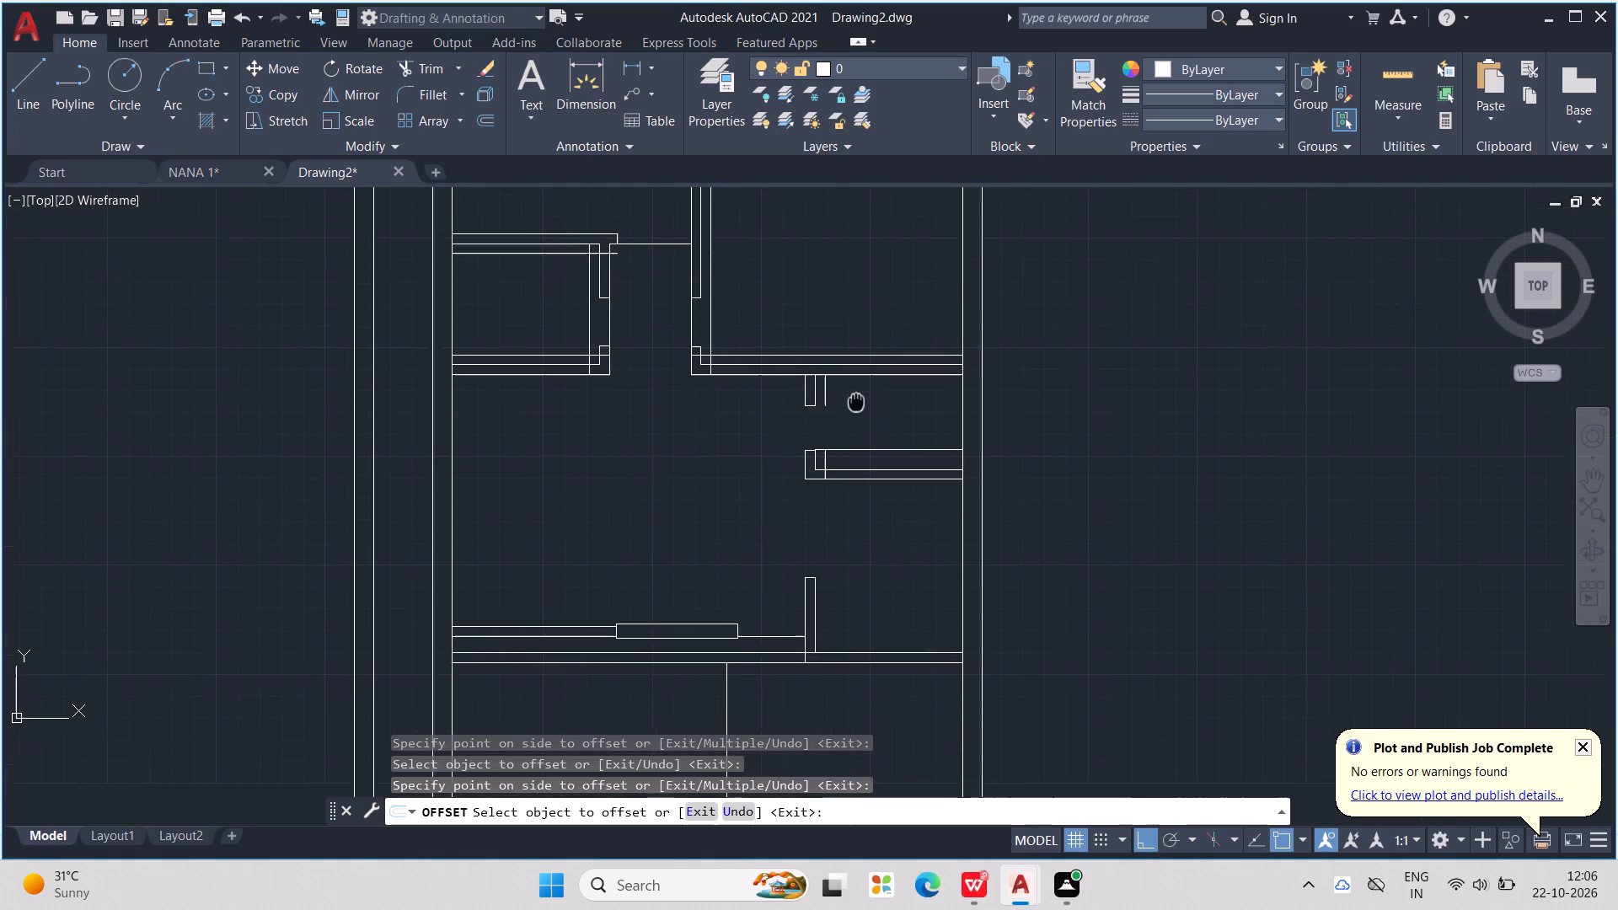
pyautogui.moveTo(856, 401); pyautogui.dragTo(851, 367, button='middle')
pyautogui.moveTo(859, 586); pyautogui.dragTo(842, 365, button='middle')
pyautogui.scroll(-2, 858, 506)
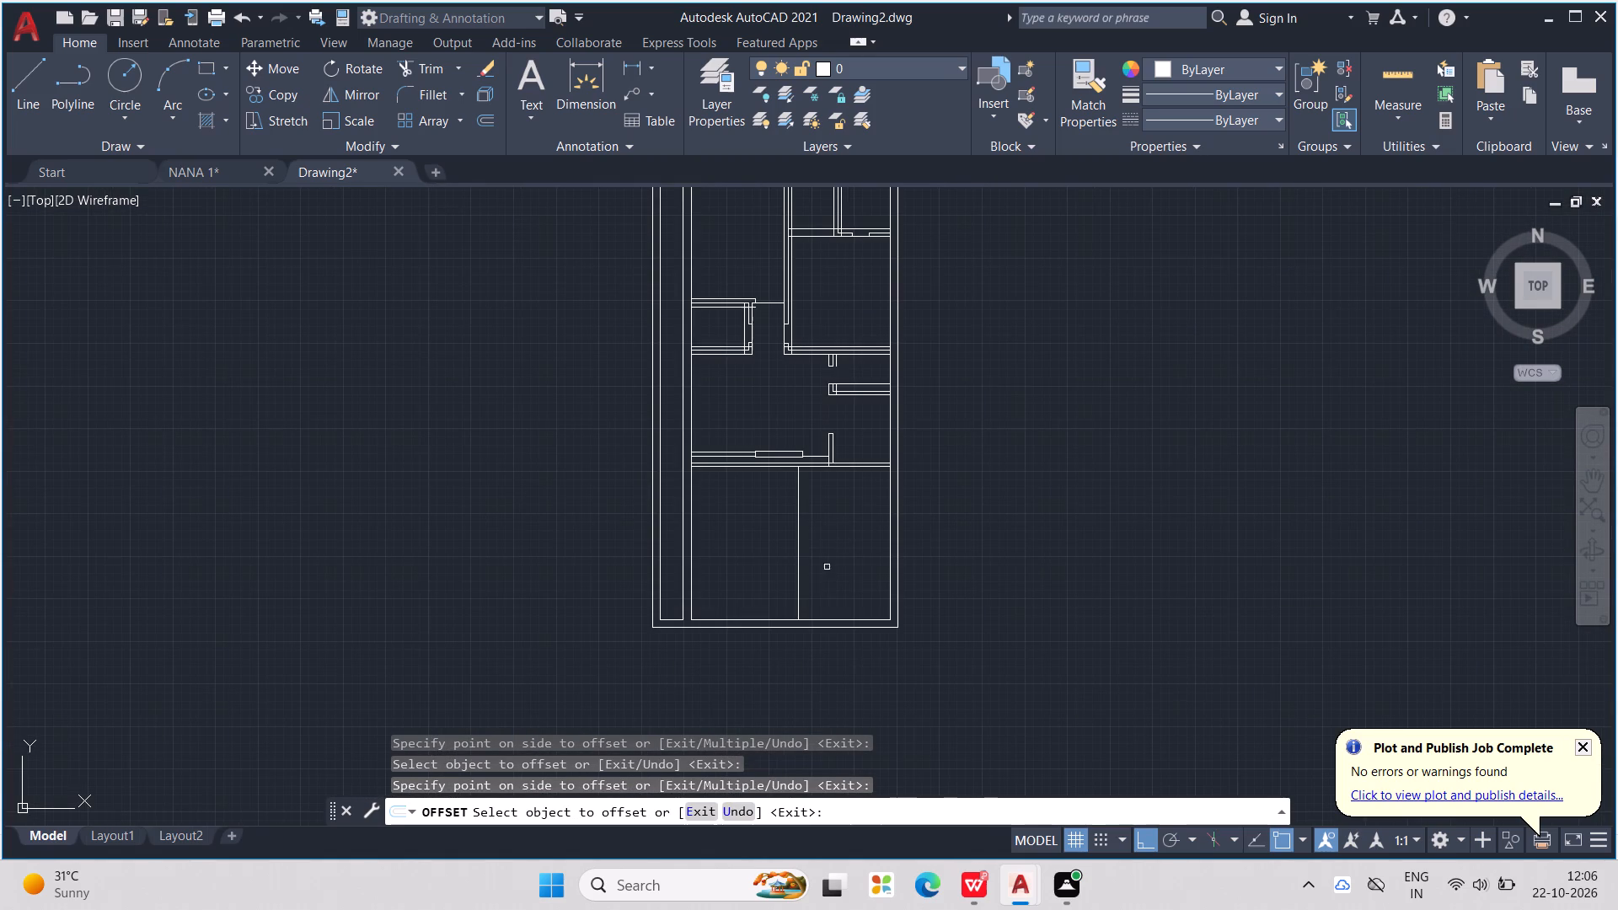
pyautogui.scroll(1, 891, 553)
pyautogui.scroll(2, 801, 400)
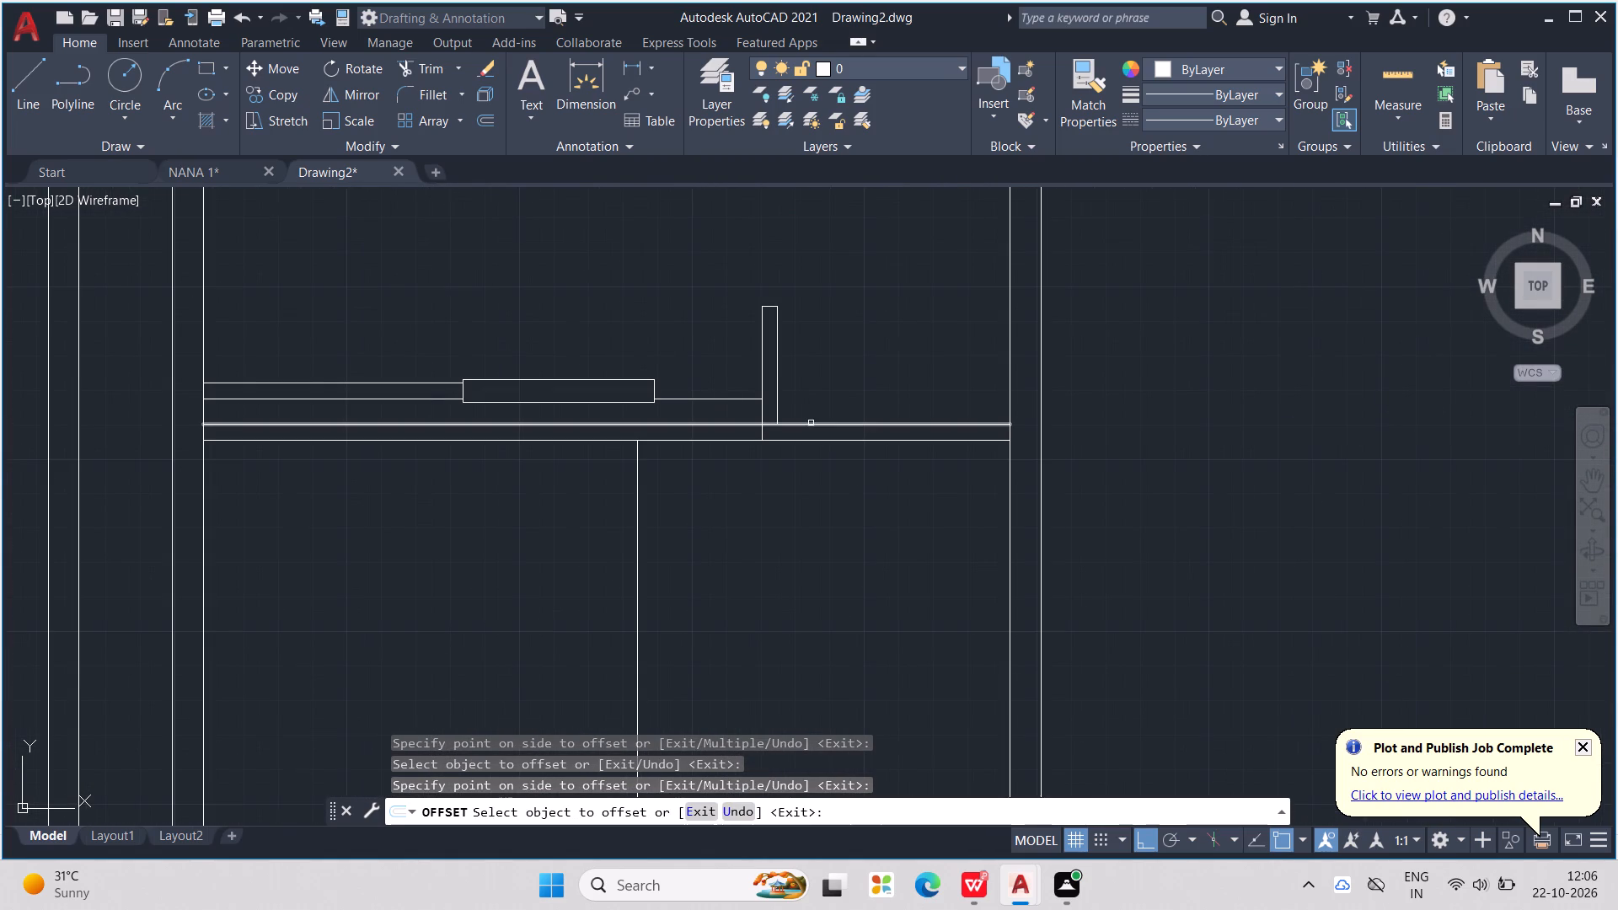
pyautogui.click(814, 426)
pyautogui.click(830, 511)
pyautogui.moveTo(838, 509); pyautogui.dragTo(1090, 518, button='middle')
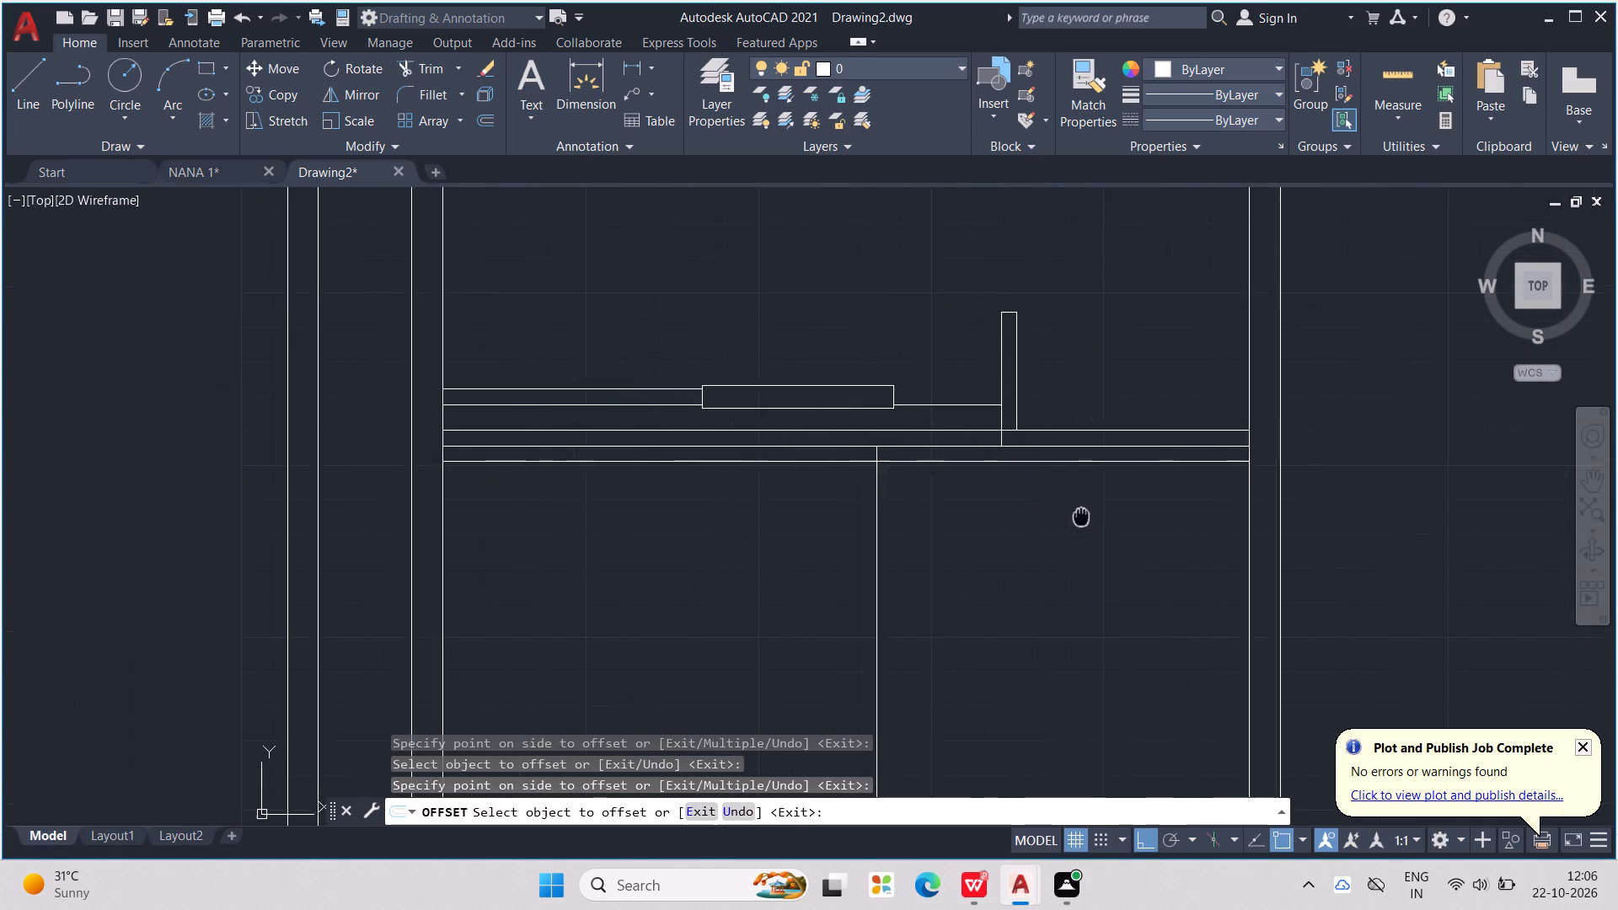
pyautogui.moveTo(1090, 518); pyautogui.dragTo(1138, 536, button='middle')
pyautogui.scroll(-2, 1137, 524)
pyautogui.moveTo(1098, 435); pyautogui.dragTo(954, 597, button='middle')
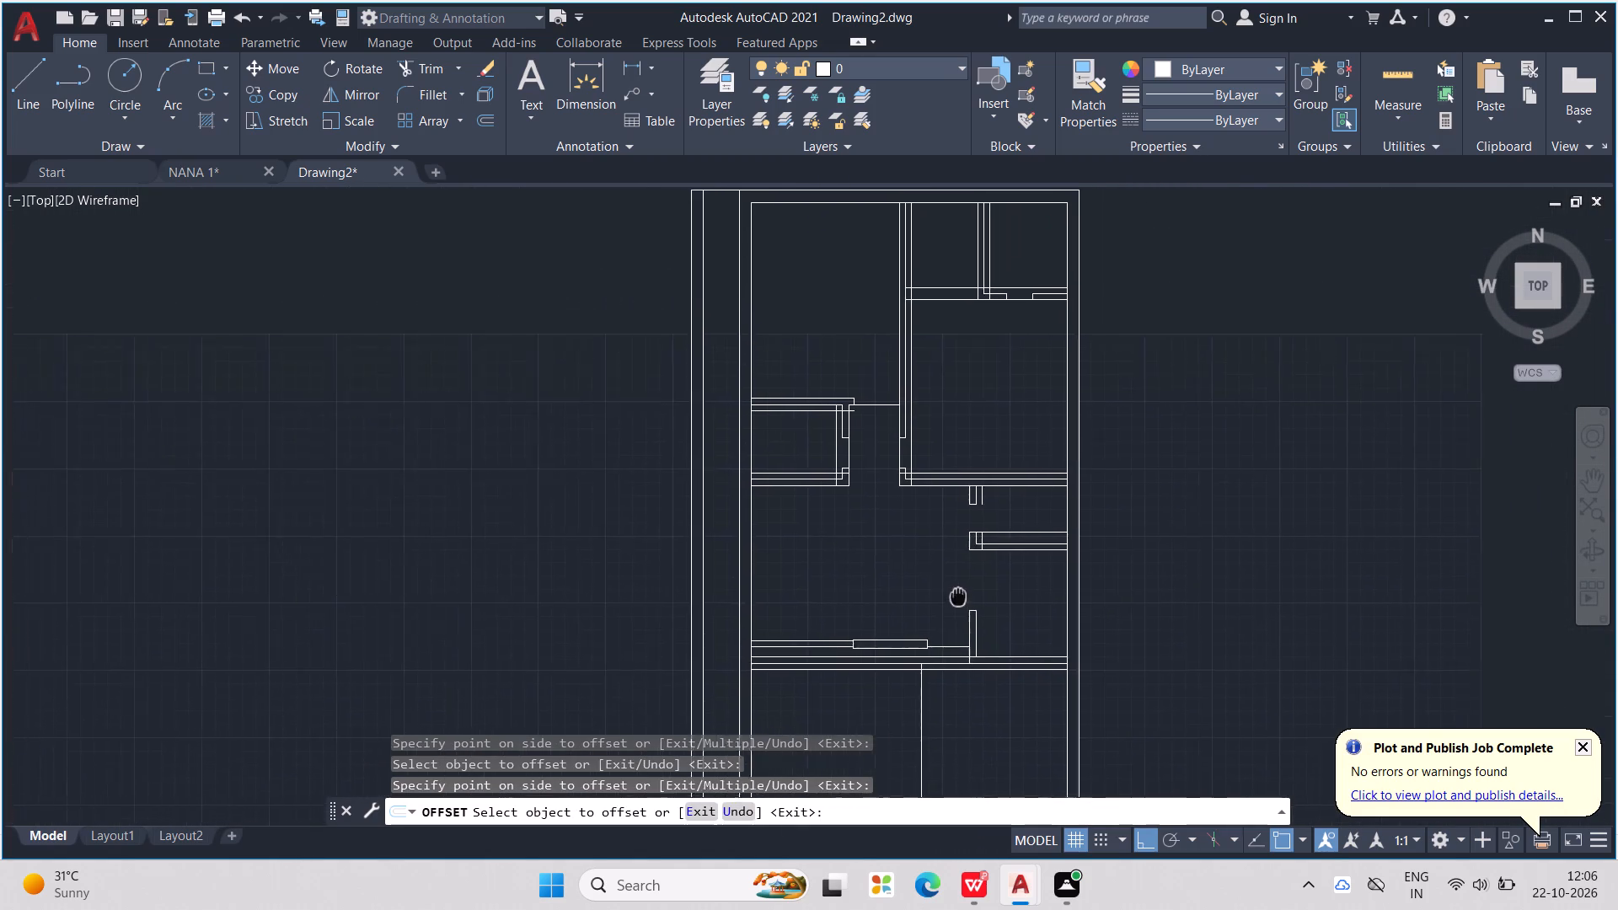
pyautogui.moveTo(954, 597); pyautogui.dragTo(910, 602, button='middle')
pyautogui.press('Escape')
pyautogui.press('Escape')
pyautogui.press('Escape')
pyautogui.press('Escape')
pyautogui.scroll(2, 897, 239)
pyautogui.press('Escape')
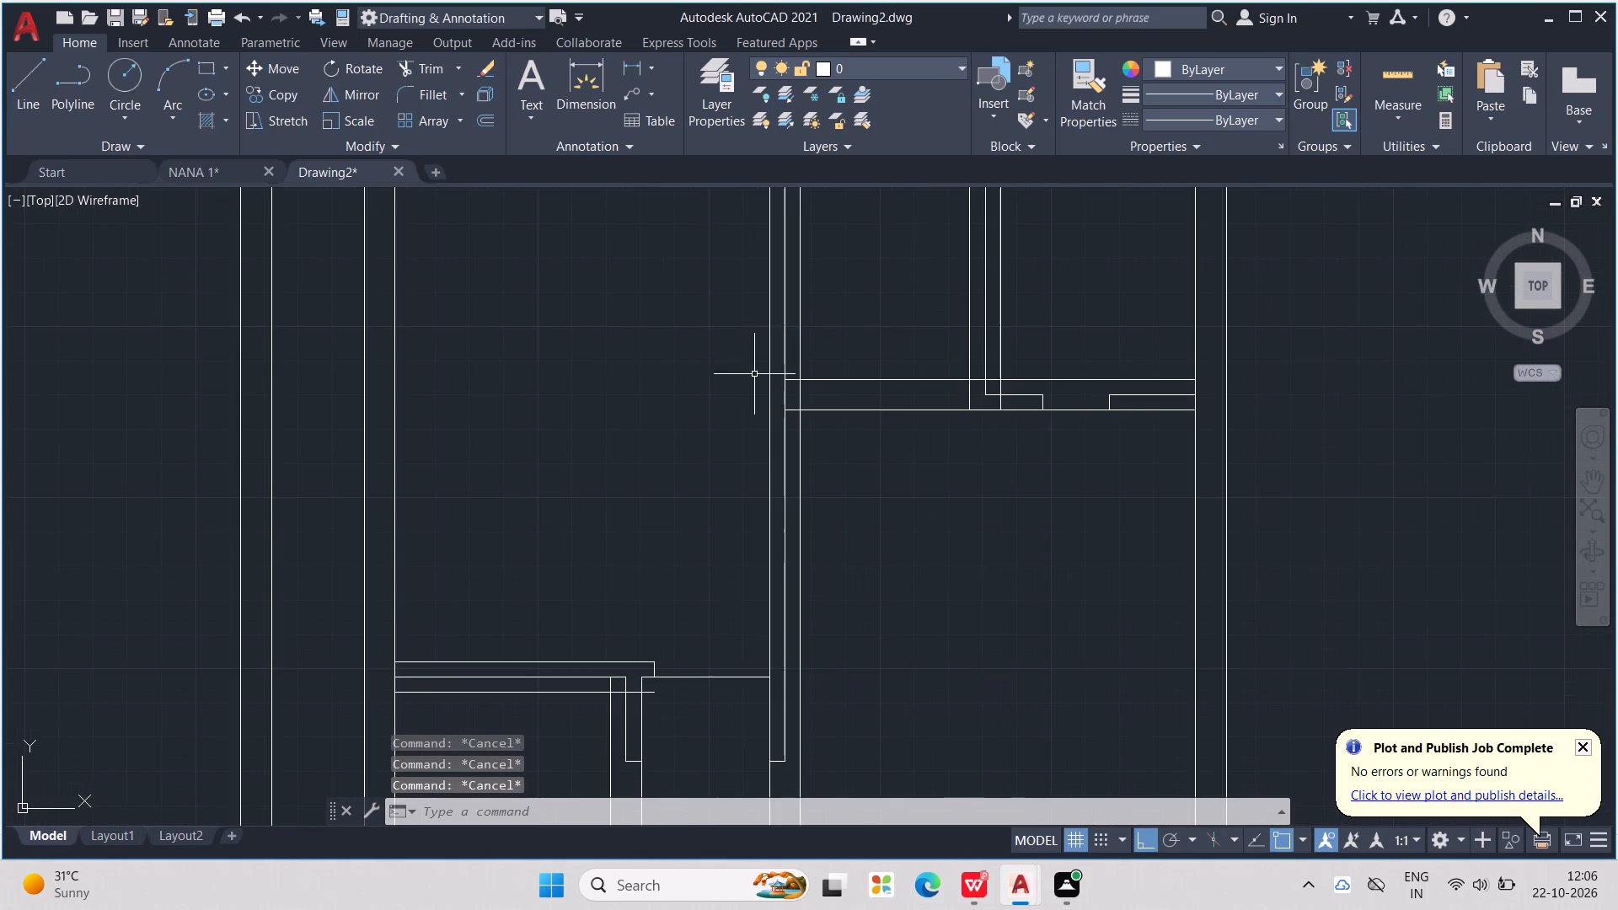
# Erase the old right face lines of the central partition and of the divider between the two upper right rooms.
pyautogui.click(786, 343)
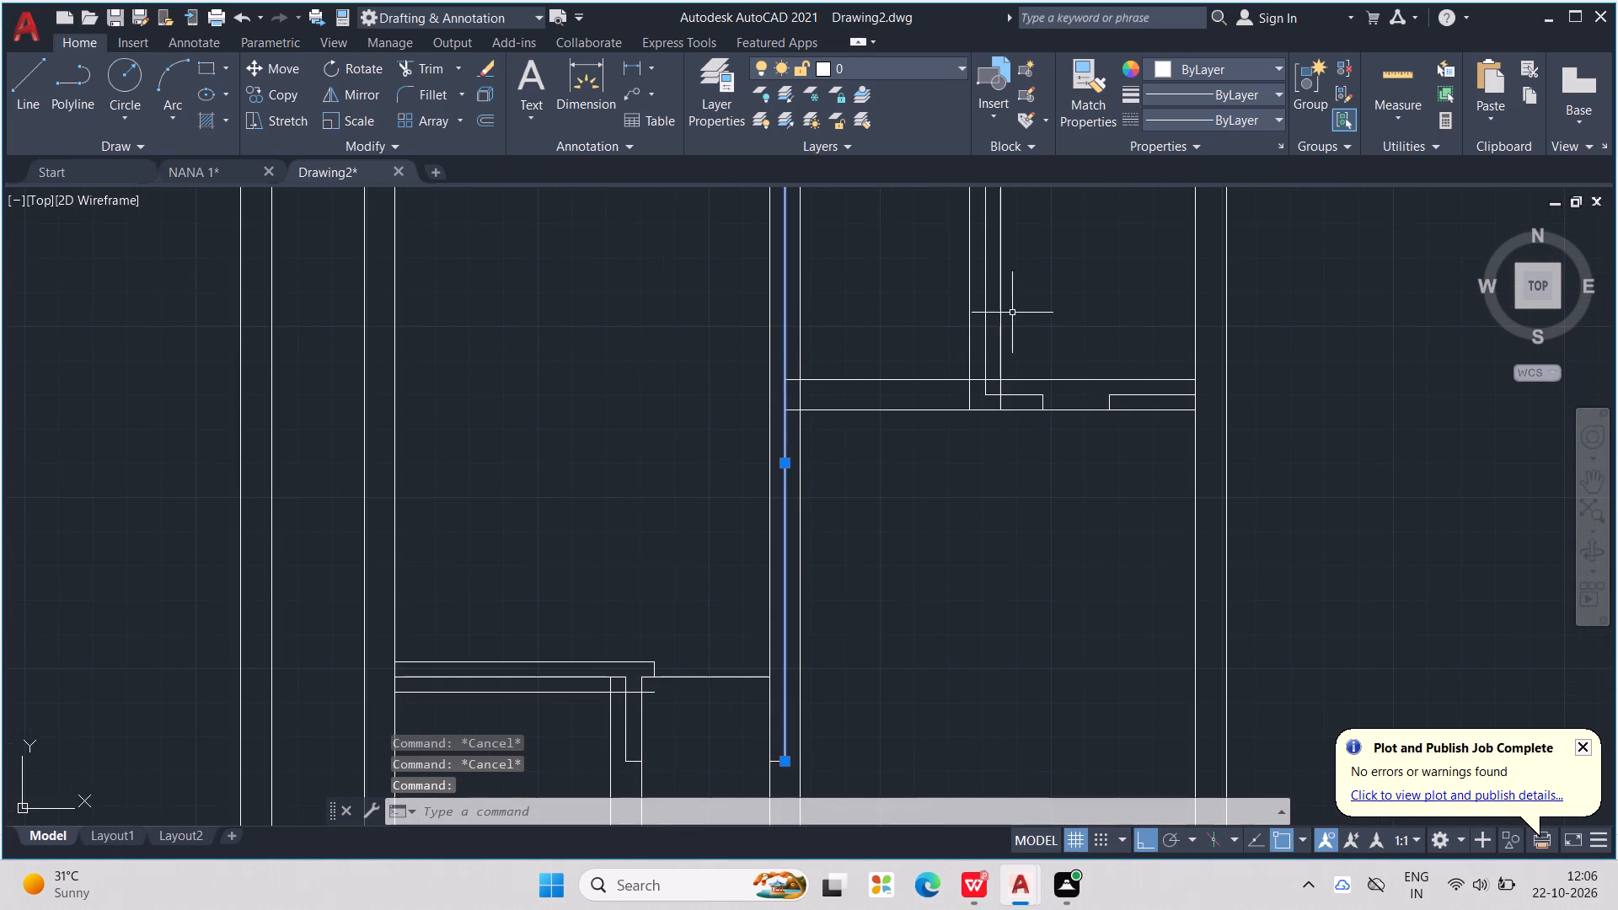
pyautogui.click(980, 323)
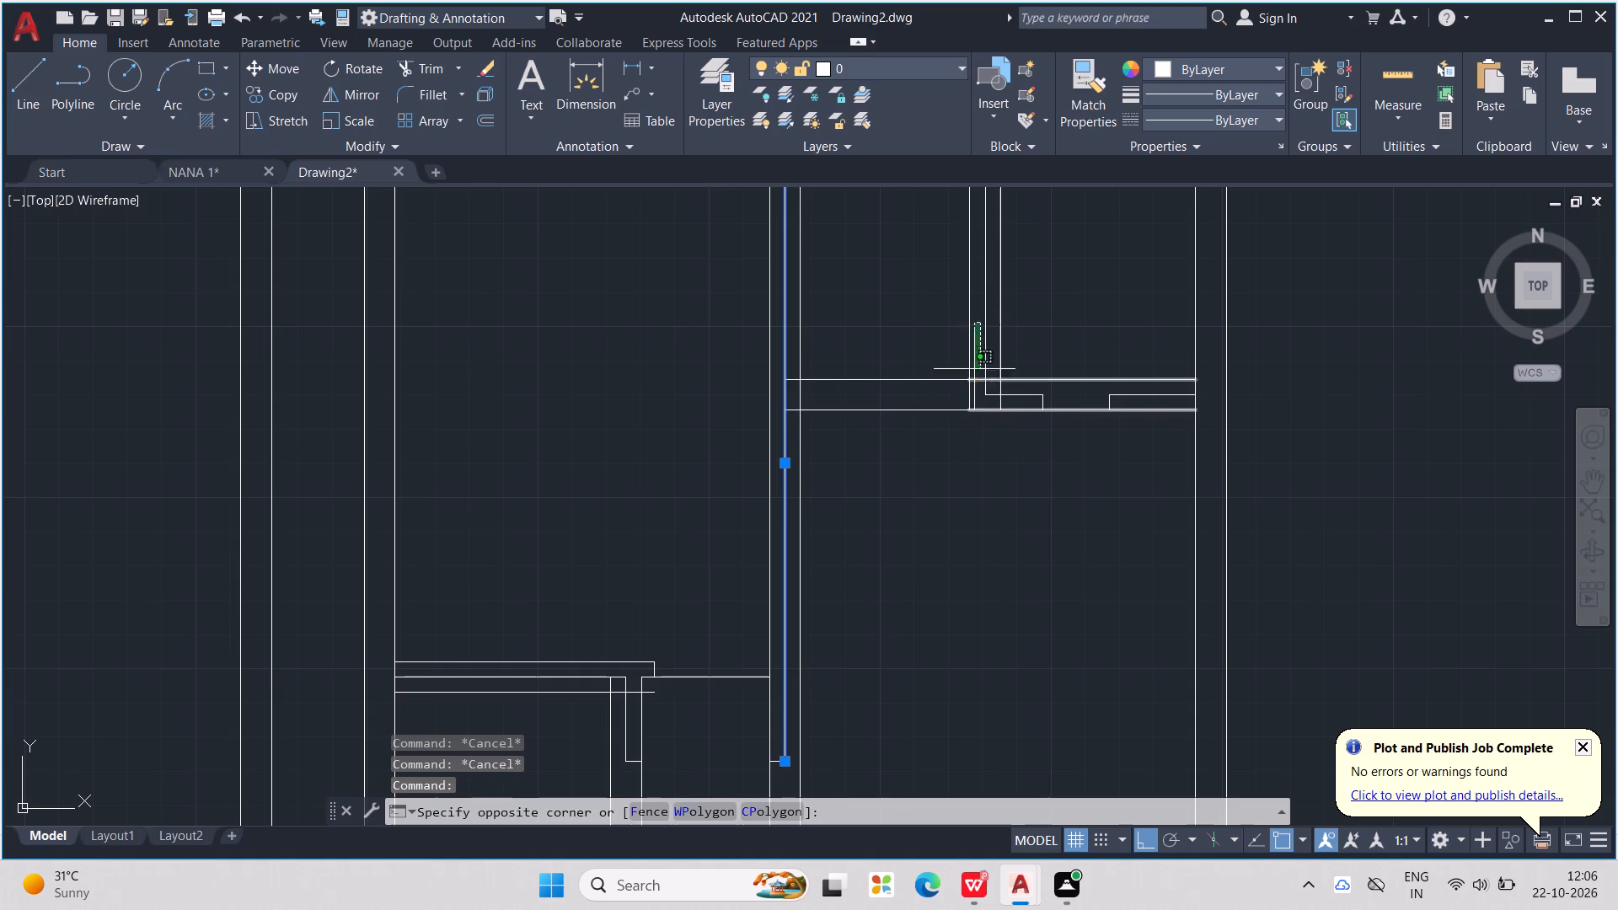
pyautogui.click(985, 310)
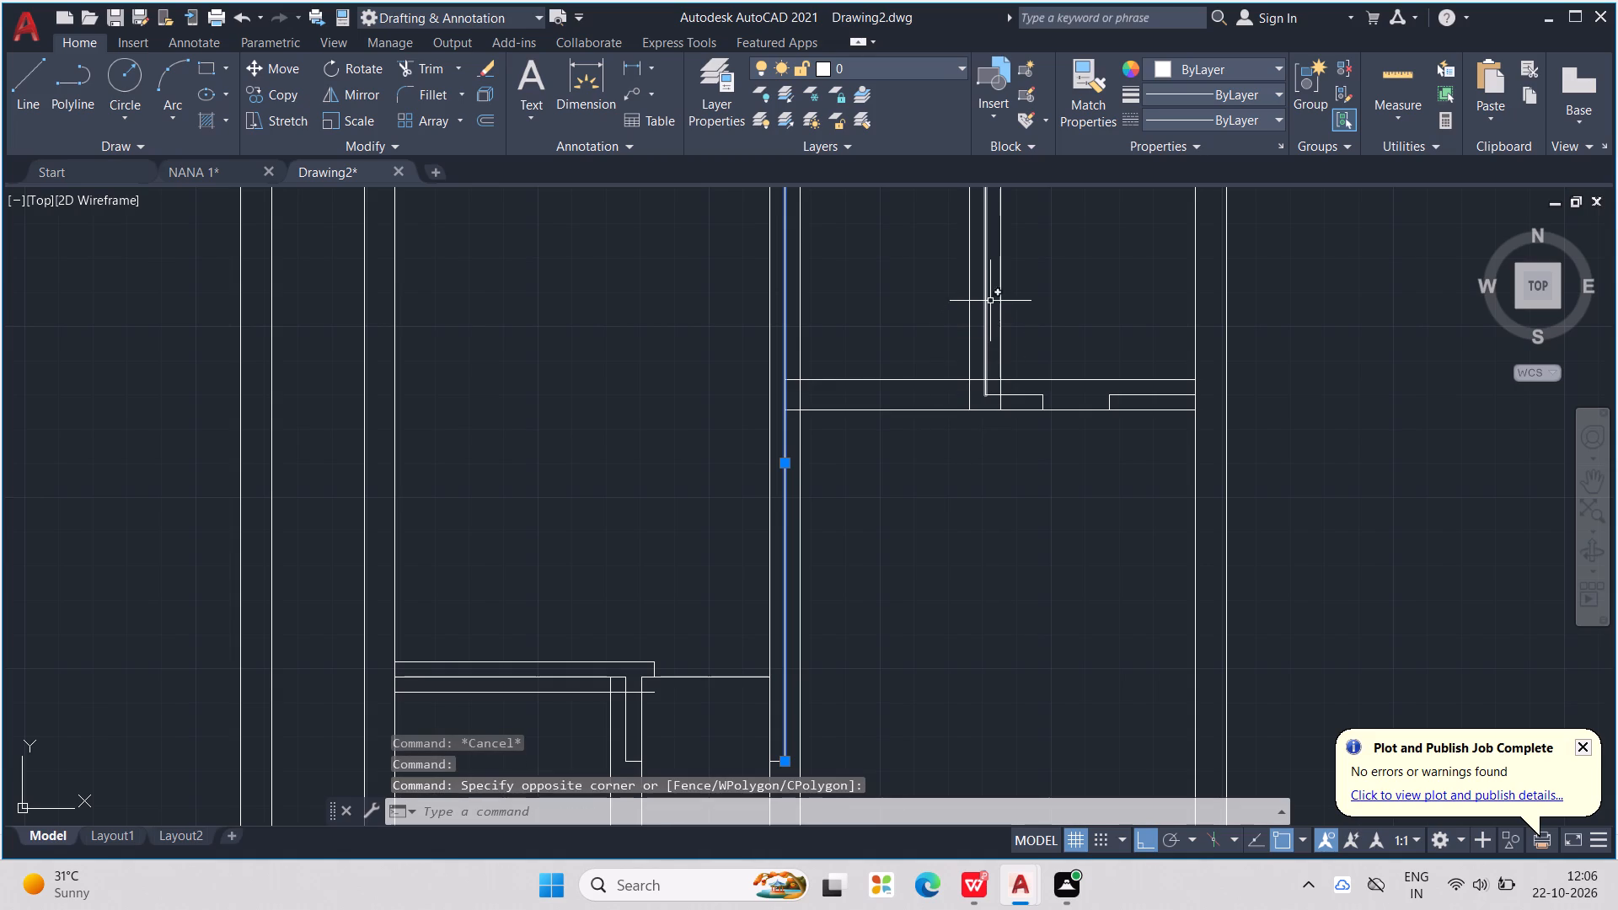
pyautogui.click(984, 308)
pyautogui.press('Delete')
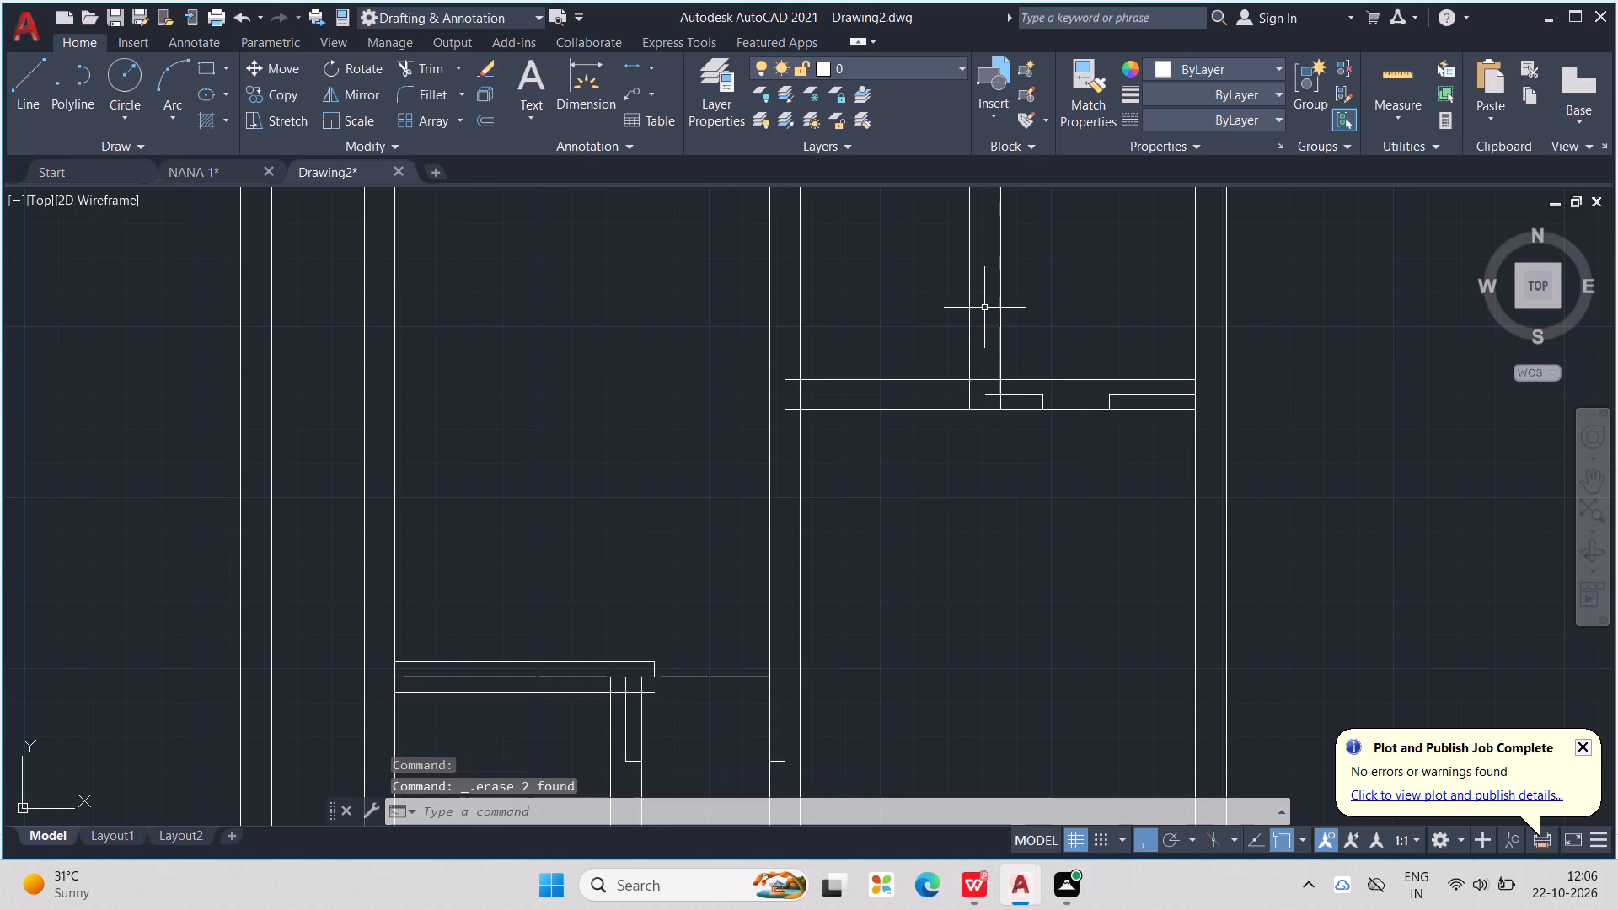
pyautogui.scroll(-3, 984, 308)
pyautogui.scroll(5, 932, 427)
pyautogui.scroll(-2, 908, 398)
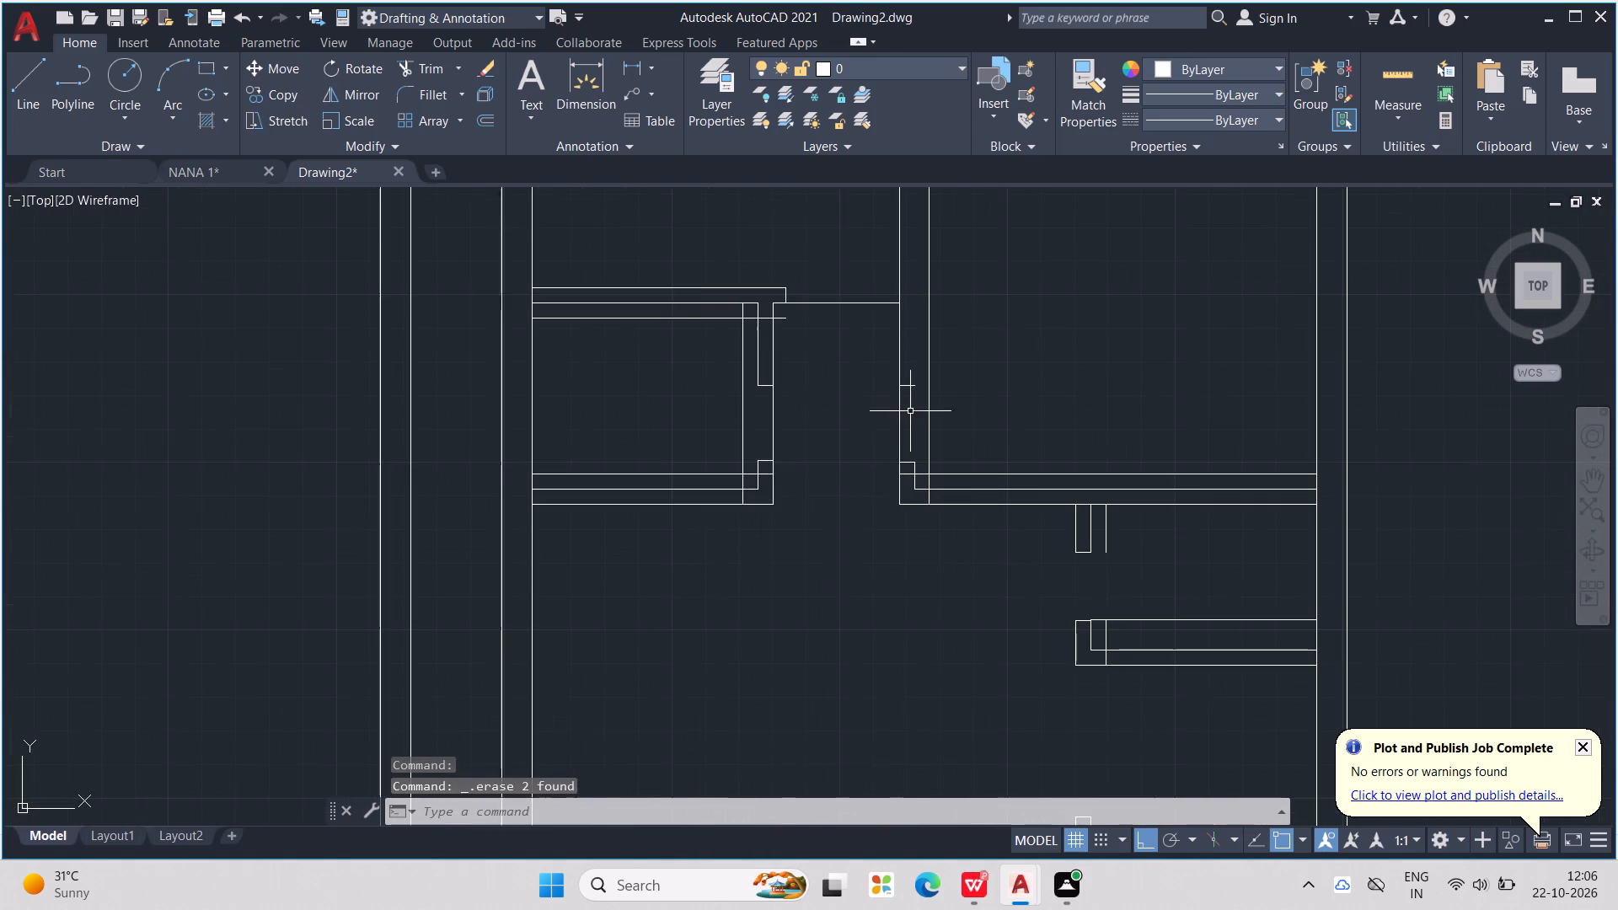
# Erase the old partition face and opening end lines around the small left room, the large right room and the upper right cross wall.
pyautogui.scroll(2, 688, 304)
pyautogui.click(688, 304)
pyautogui.scroll(-1, 705, 434)
pyautogui.moveTo(705, 429); pyautogui.dragTo(709, 416, button='middle')
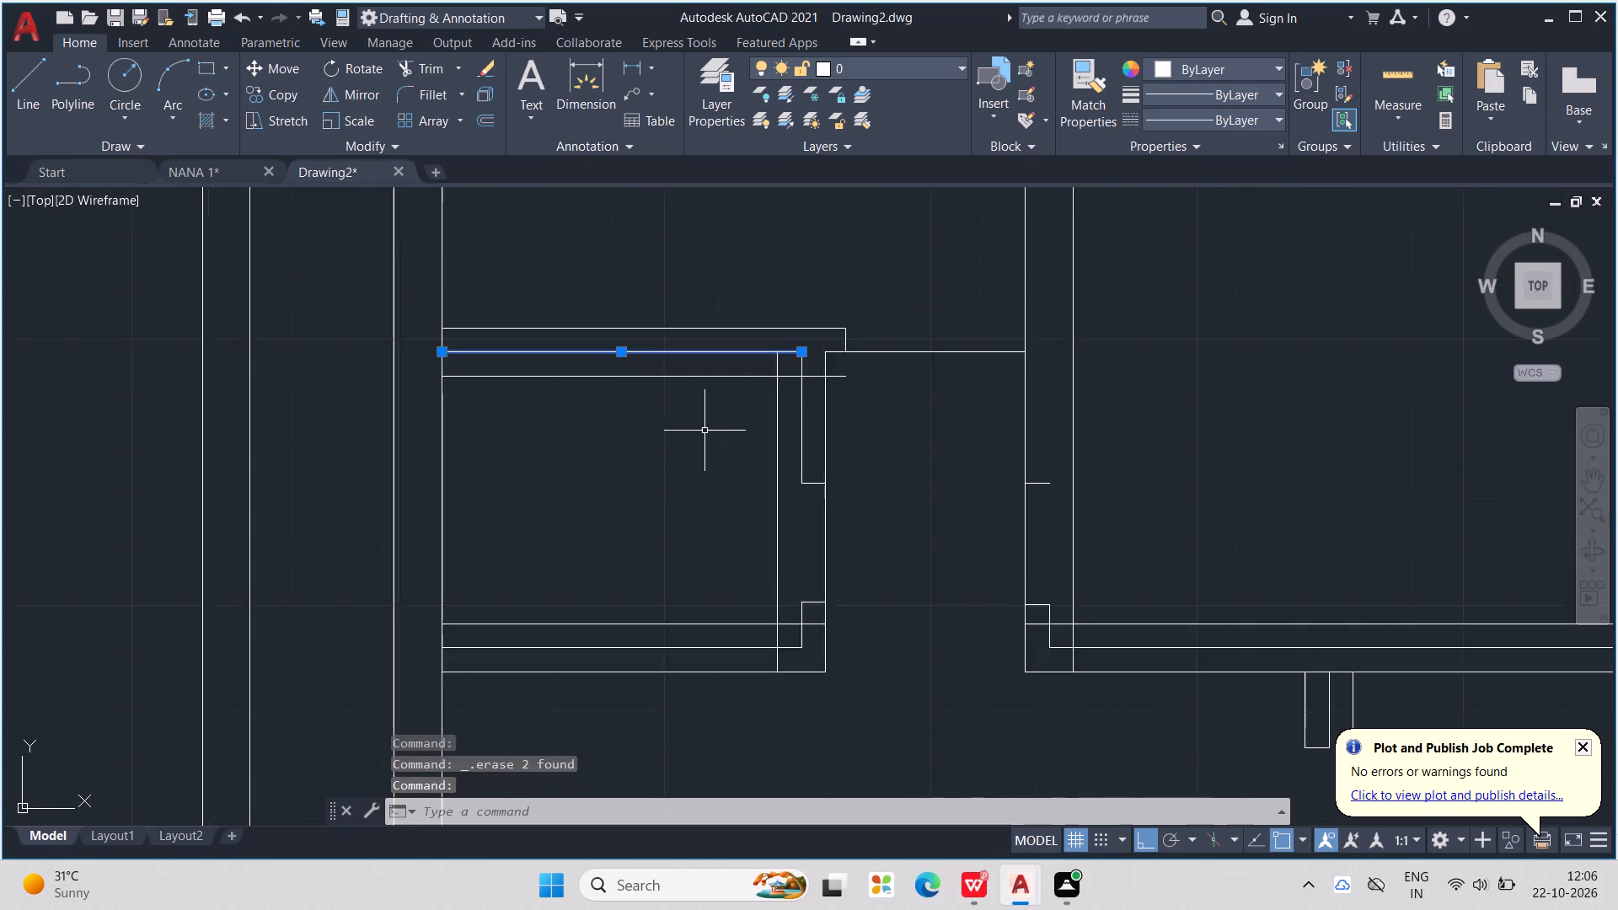
pyautogui.moveTo(709, 416); pyautogui.dragTo(774, 313, button='middle')
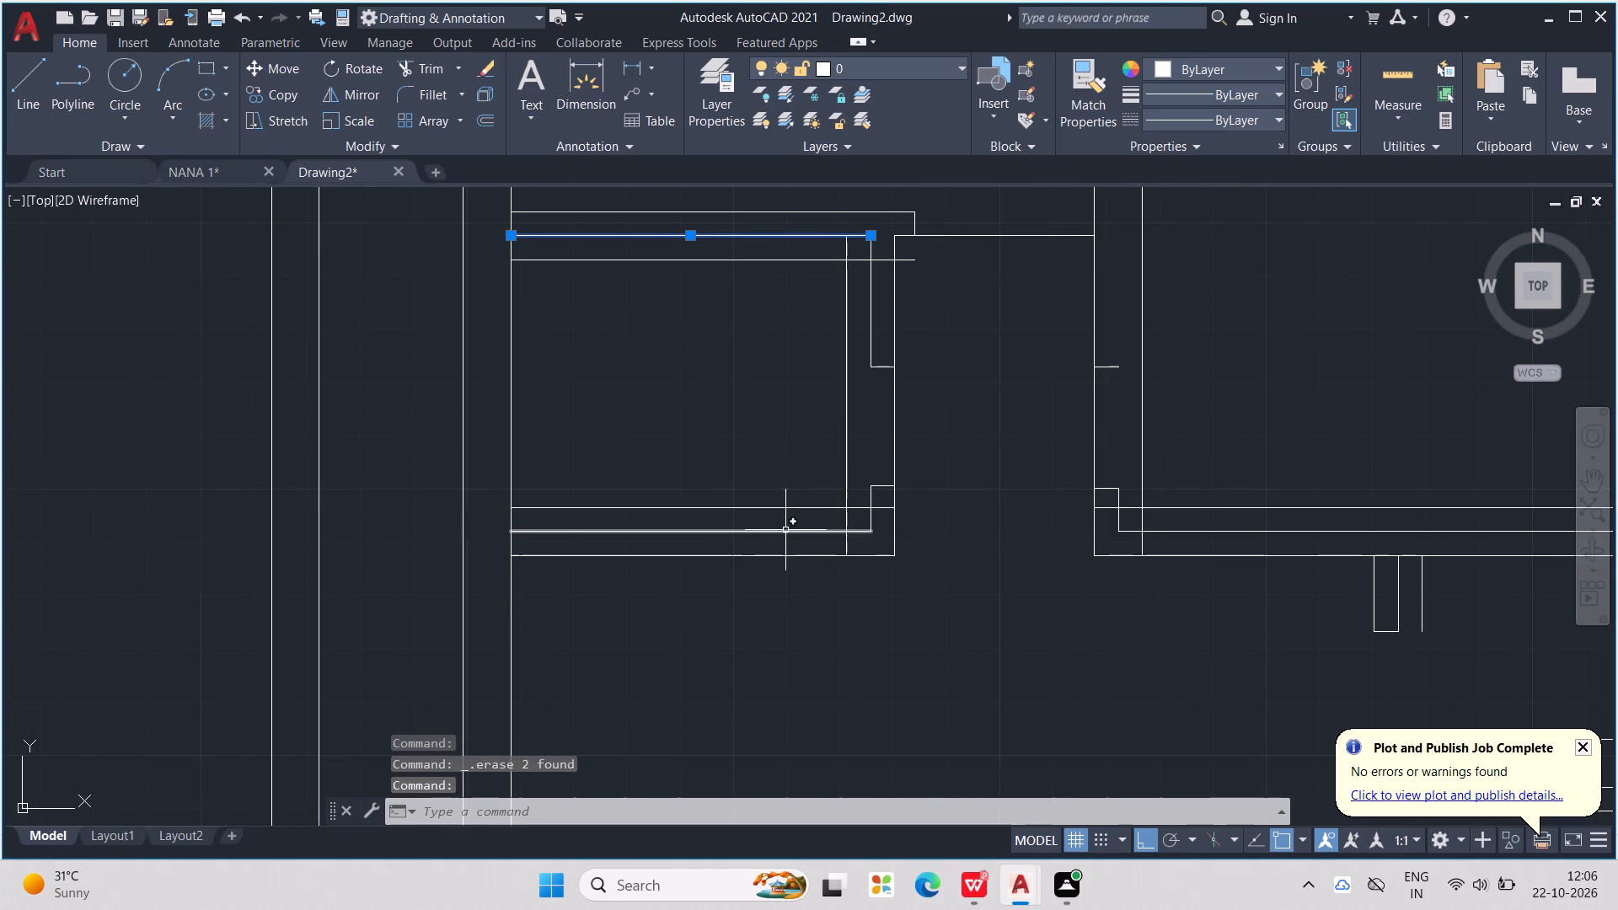
pyautogui.click(785, 530)
pyautogui.scroll(2, 907, 517)
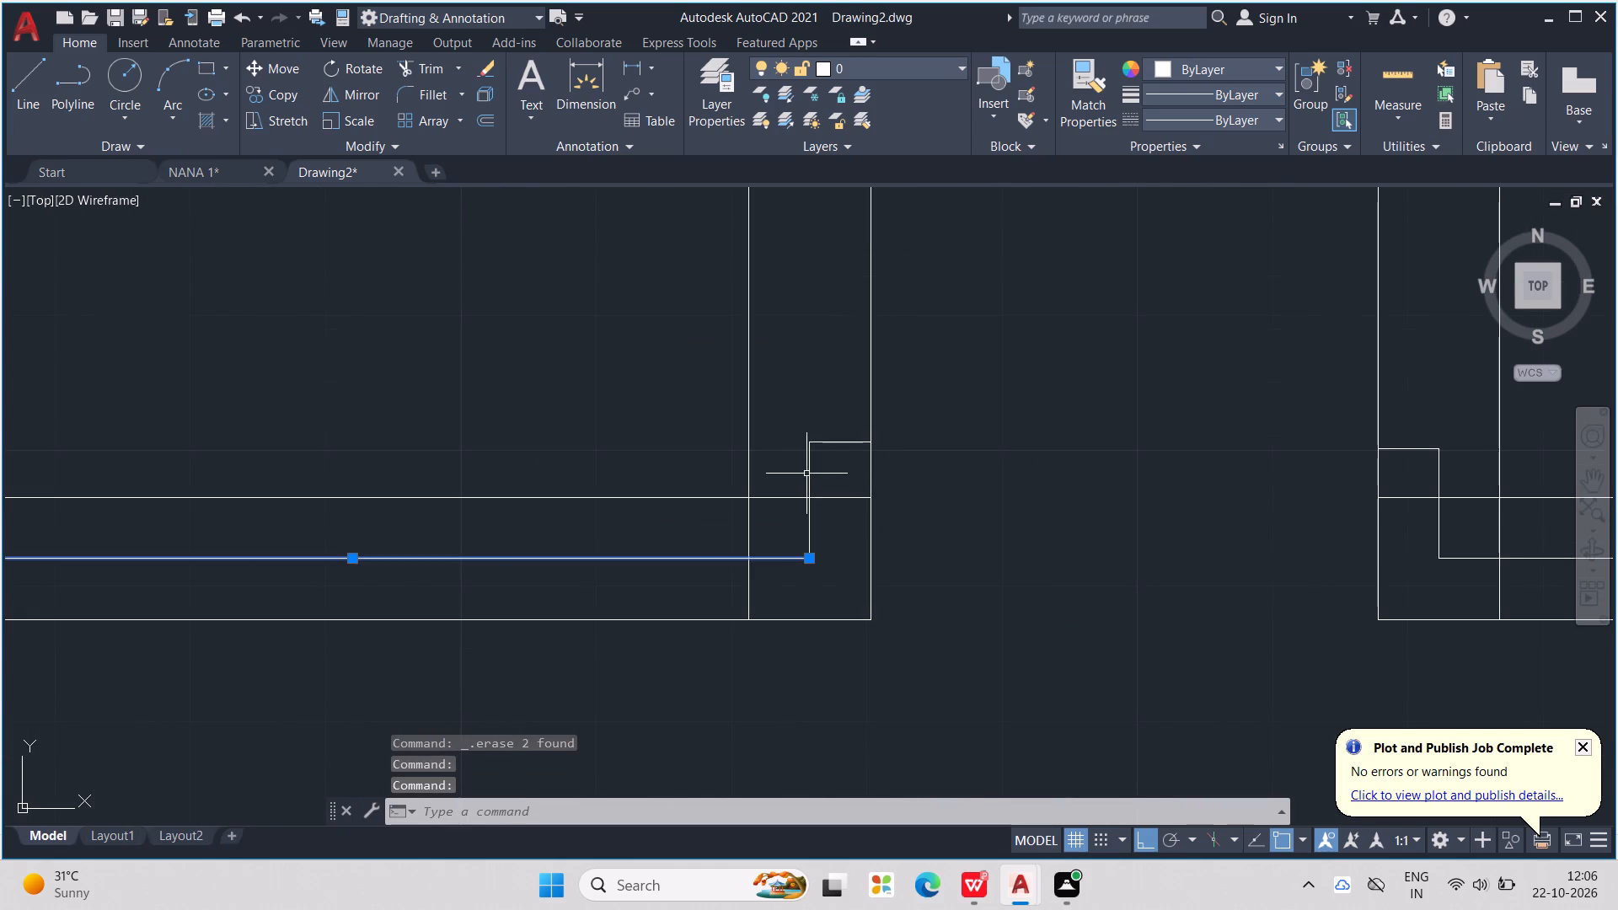
pyautogui.click(808, 473)
pyautogui.click(836, 441)
pyautogui.scroll(-3, 835, 421)
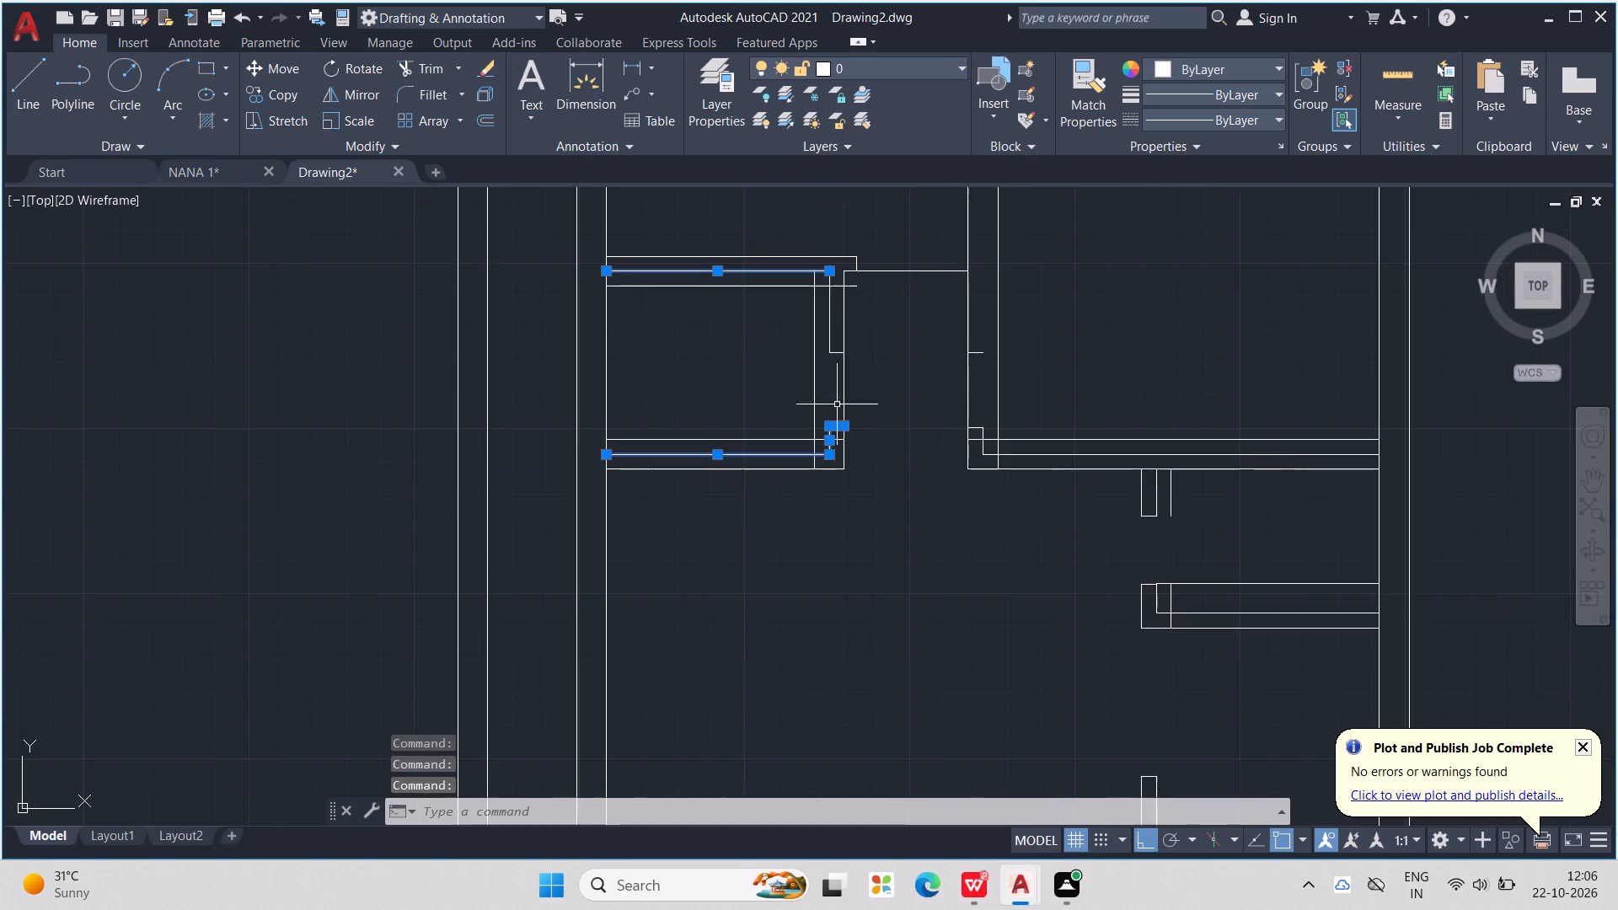
pyautogui.scroll(5, 838, 265)
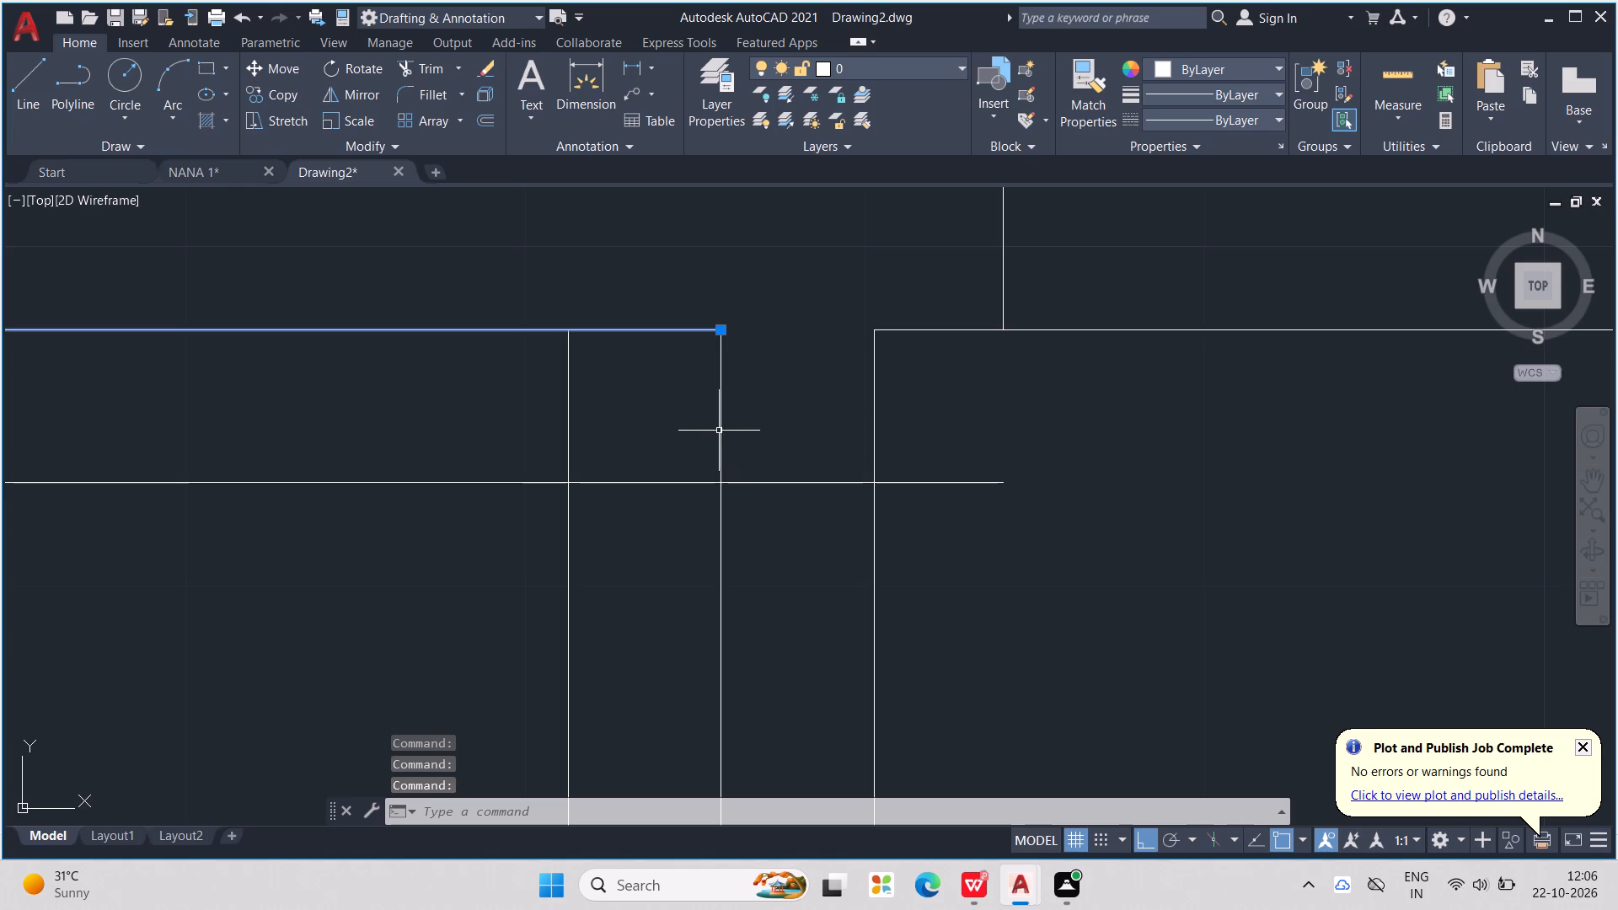
pyautogui.click(720, 428)
pyautogui.scroll(-1, 737, 472)
pyautogui.moveTo(737, 472); pyautogui.dragTo(766, 351, button='middle')
pyautogui.scroll(-3, 774, 479)
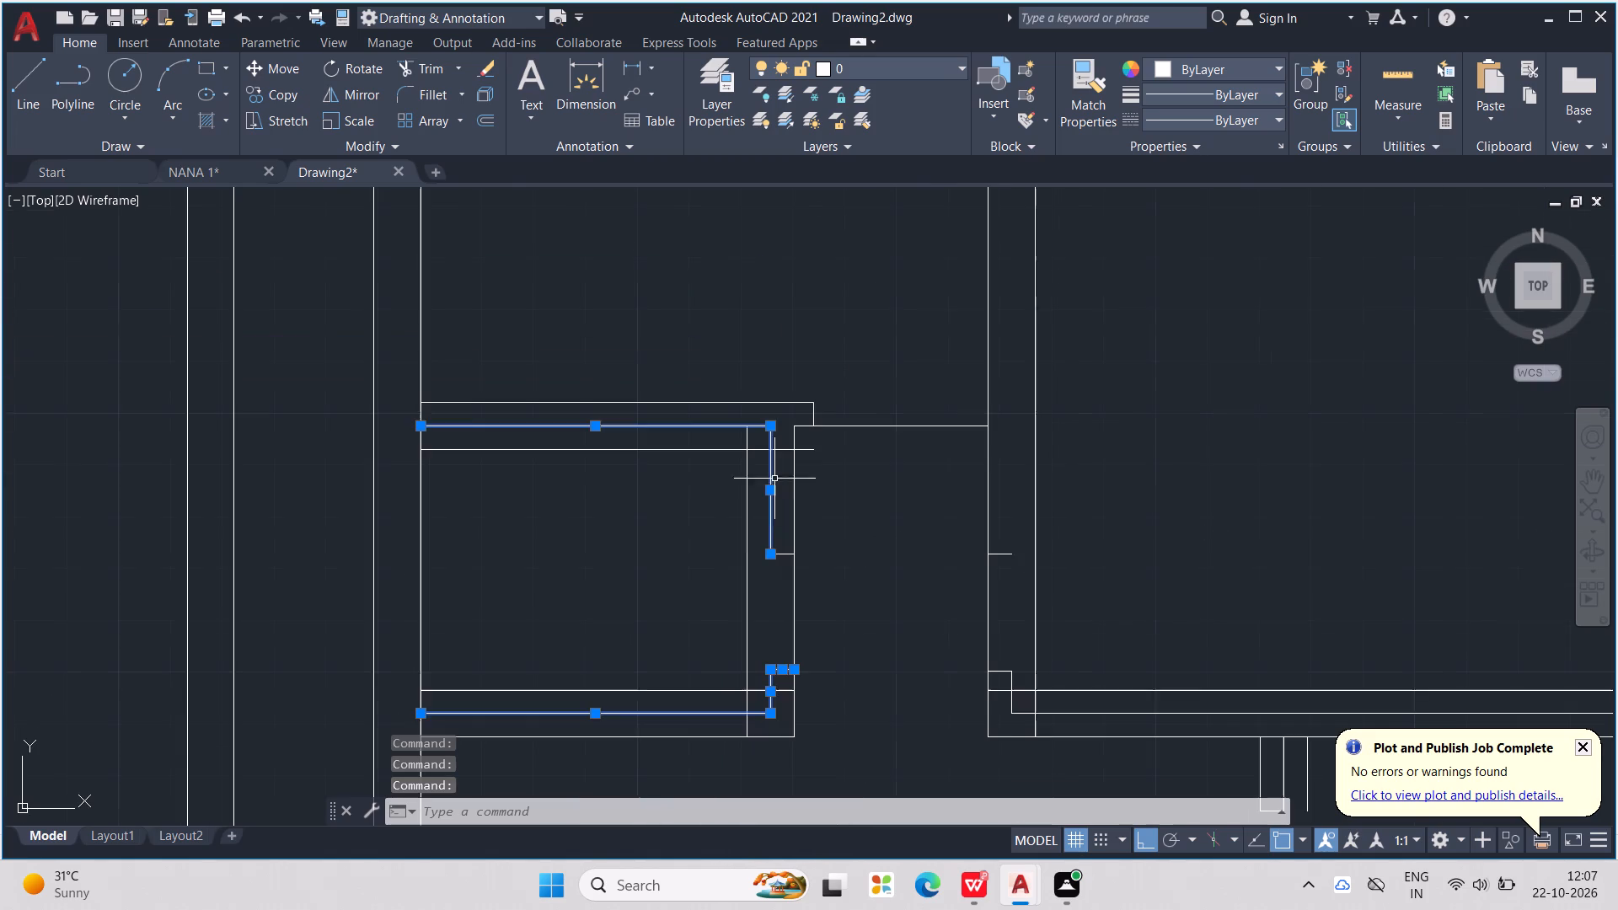
pyautogui.scroll(2, 787, 572)
pyautogui.click(776, 524)
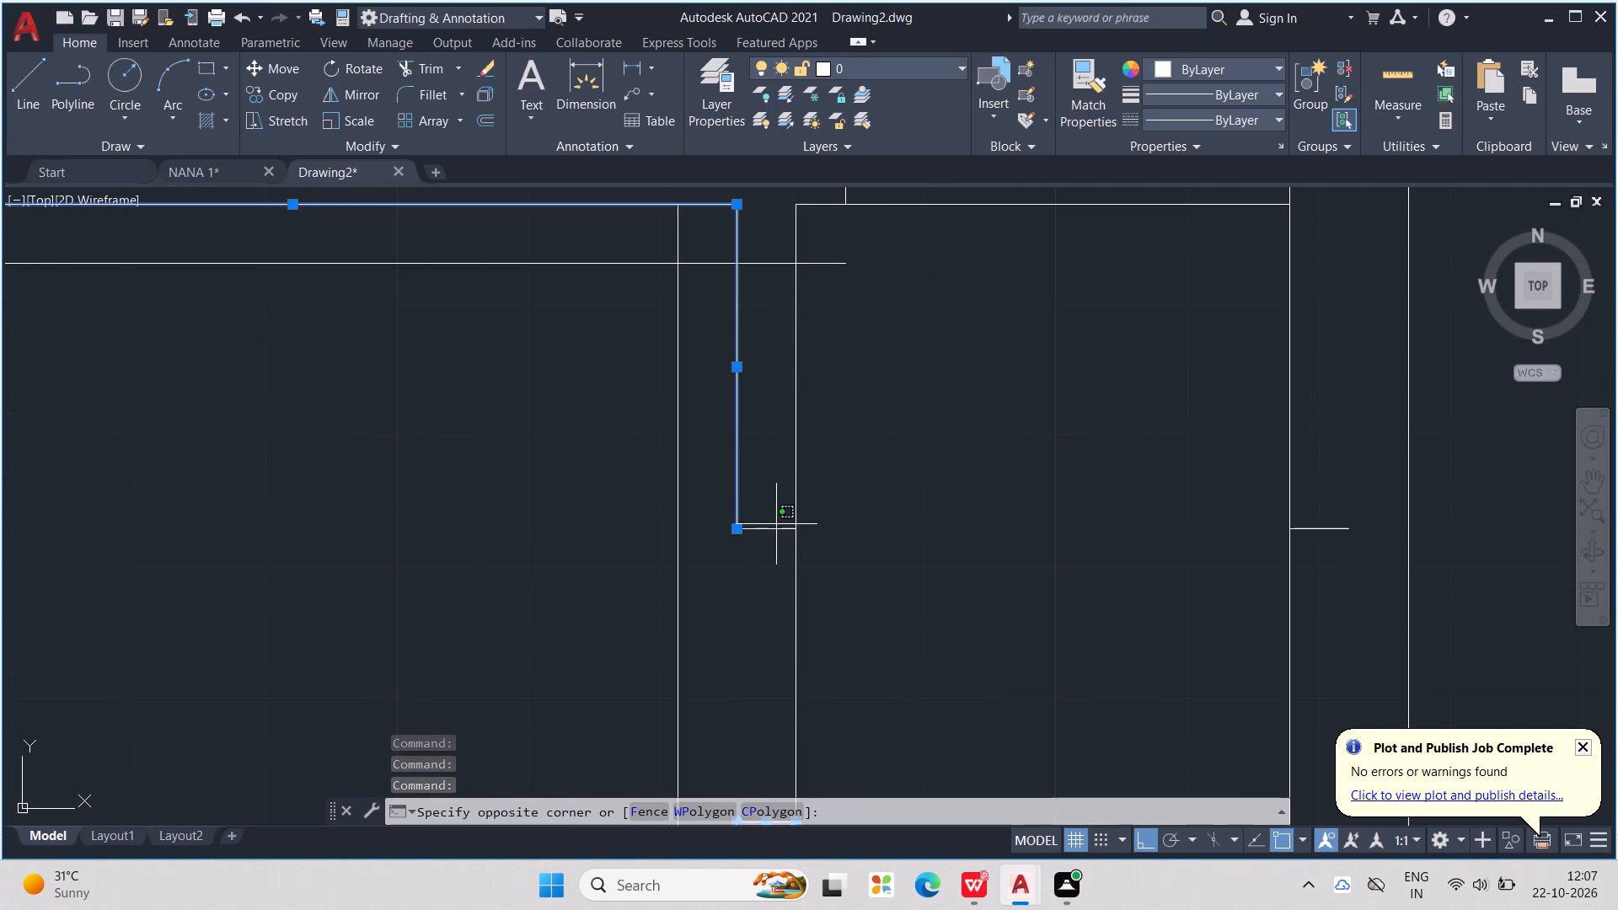
pyautogui.click(774, 535)
pyautogui.scroll(-2, 1063, 491)
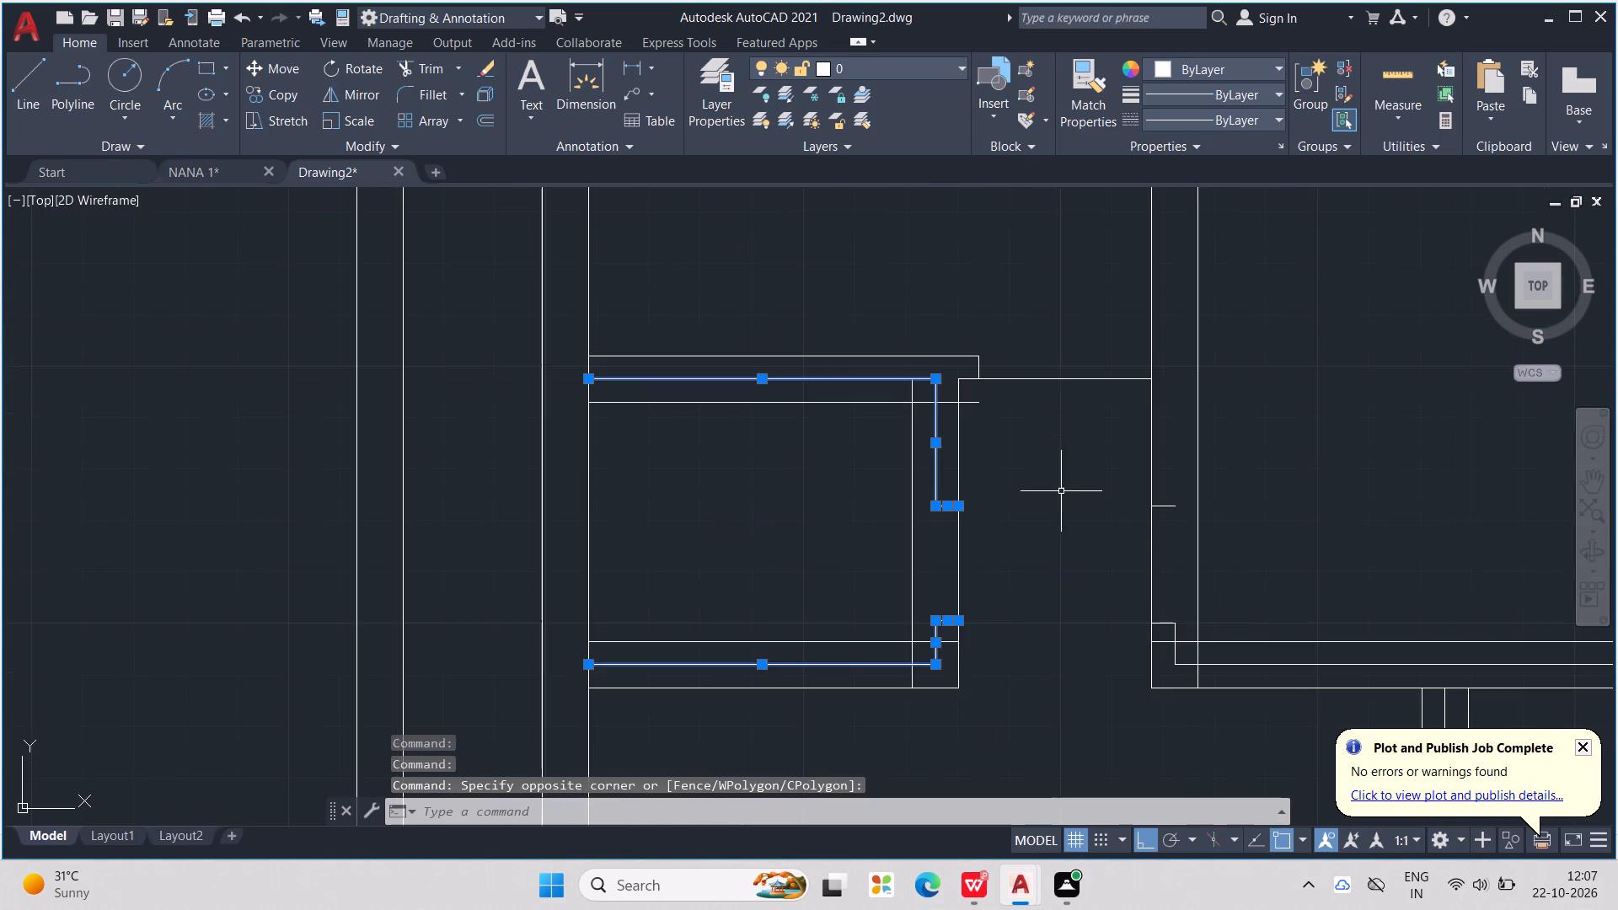
pyautogui.moveTo(1057, 490); pyautogui.dragTo(935, 484, button='middle')
pyautogui.click(1042, 501)
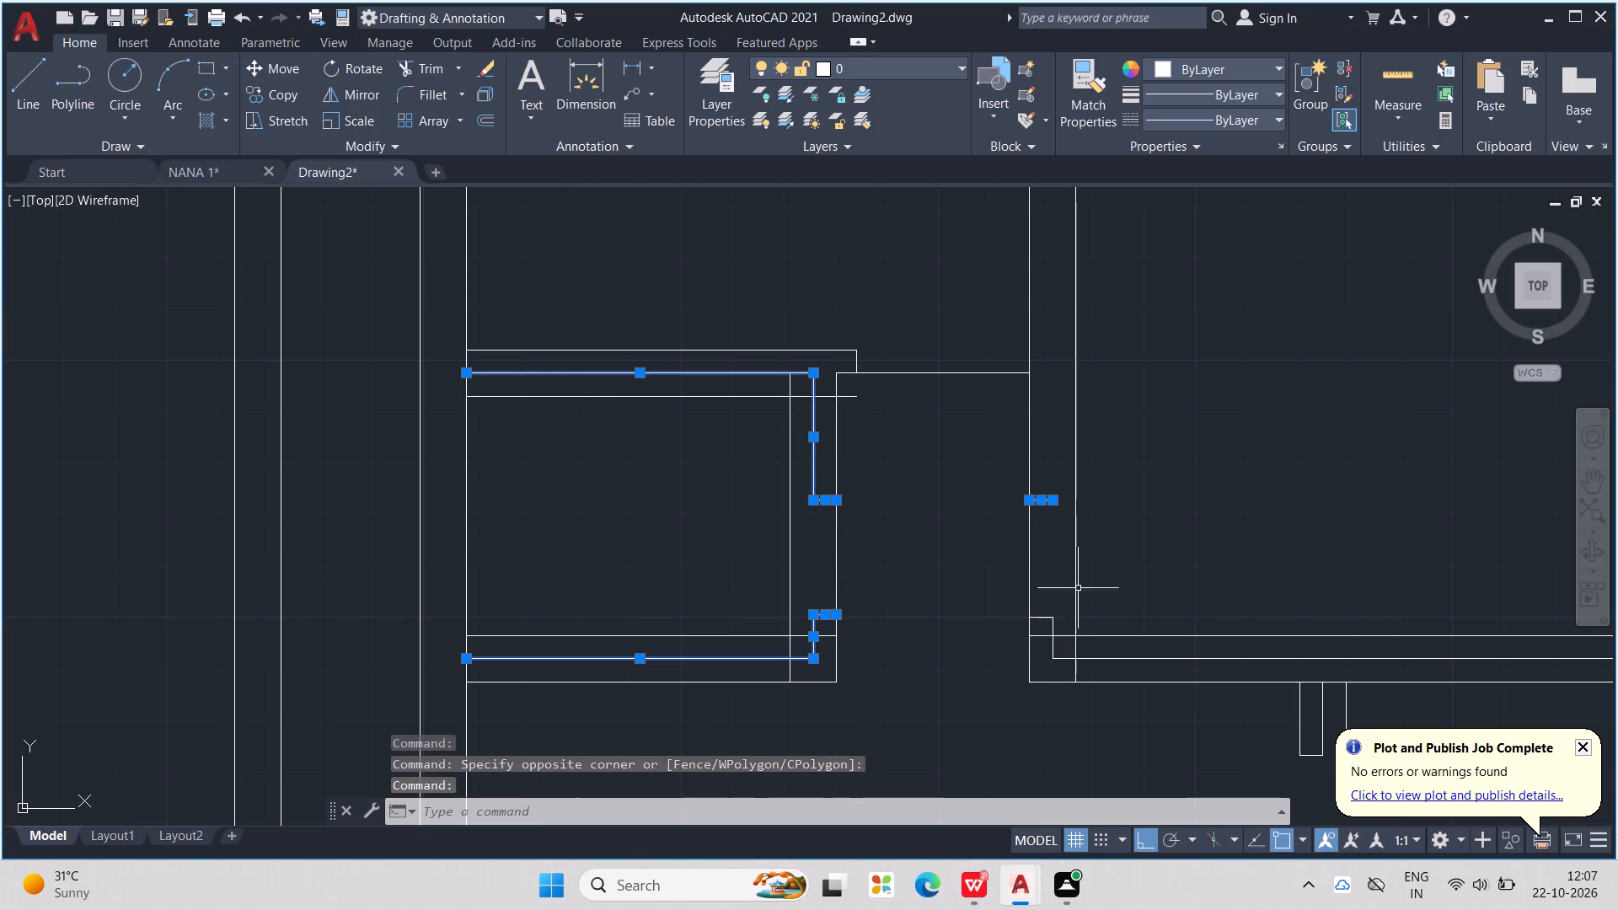
pyautogui.click(1115, 661)
pyautogui.moveTo(1106, 608); pyautogui.dragTo(1047, 543, button='middle')
pyautogui.scroll(3, 999, 562)
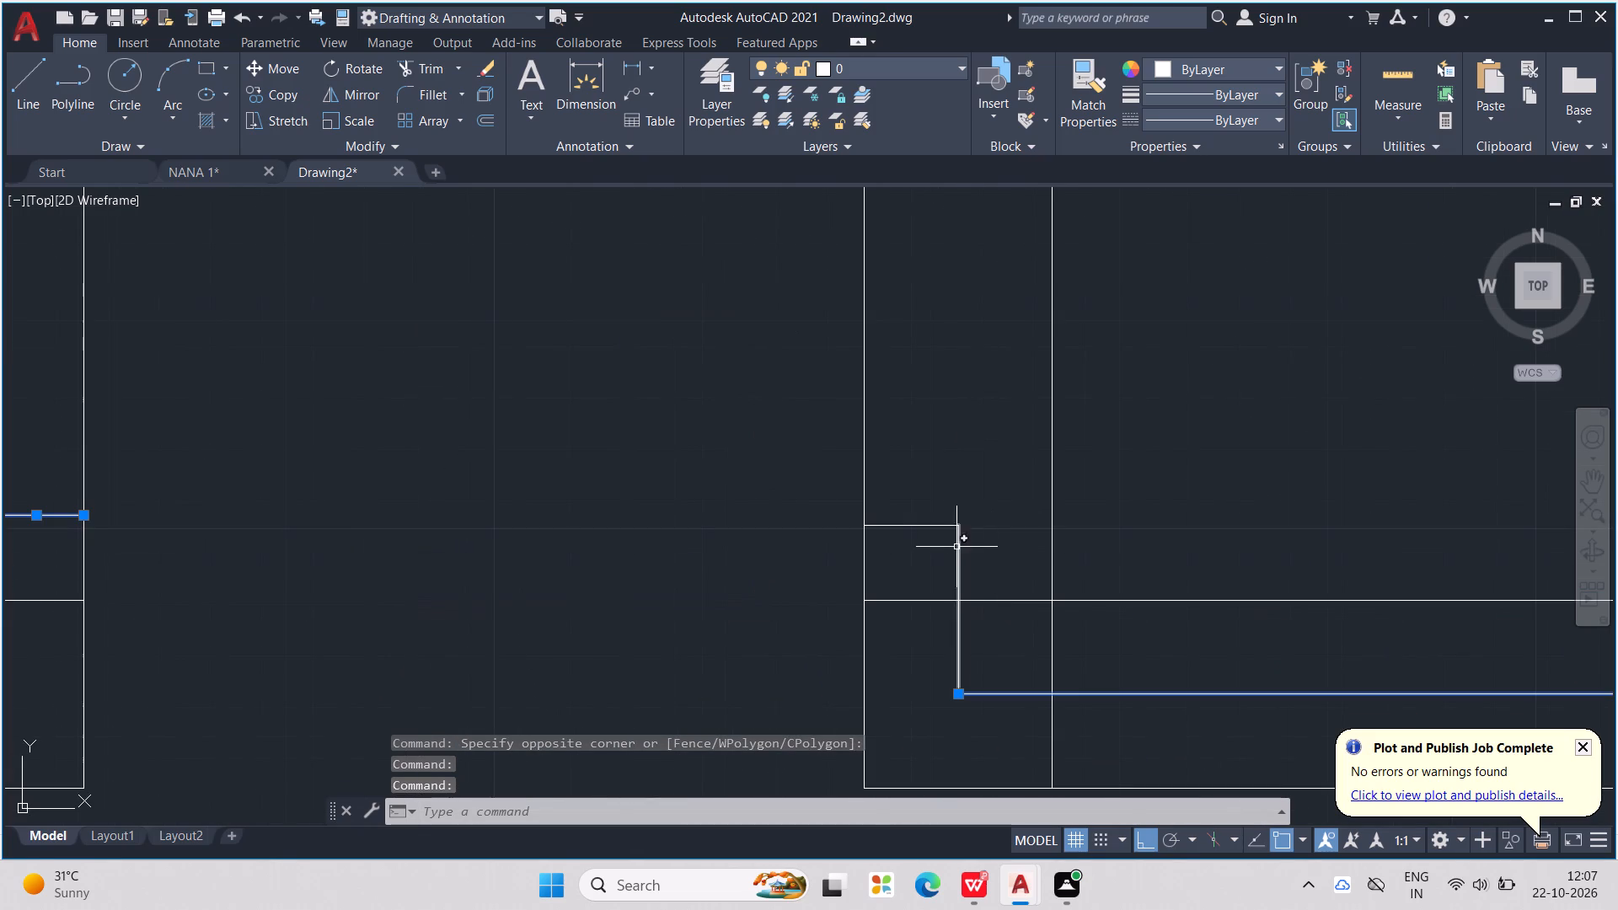
pyautogui.click(937, 526)
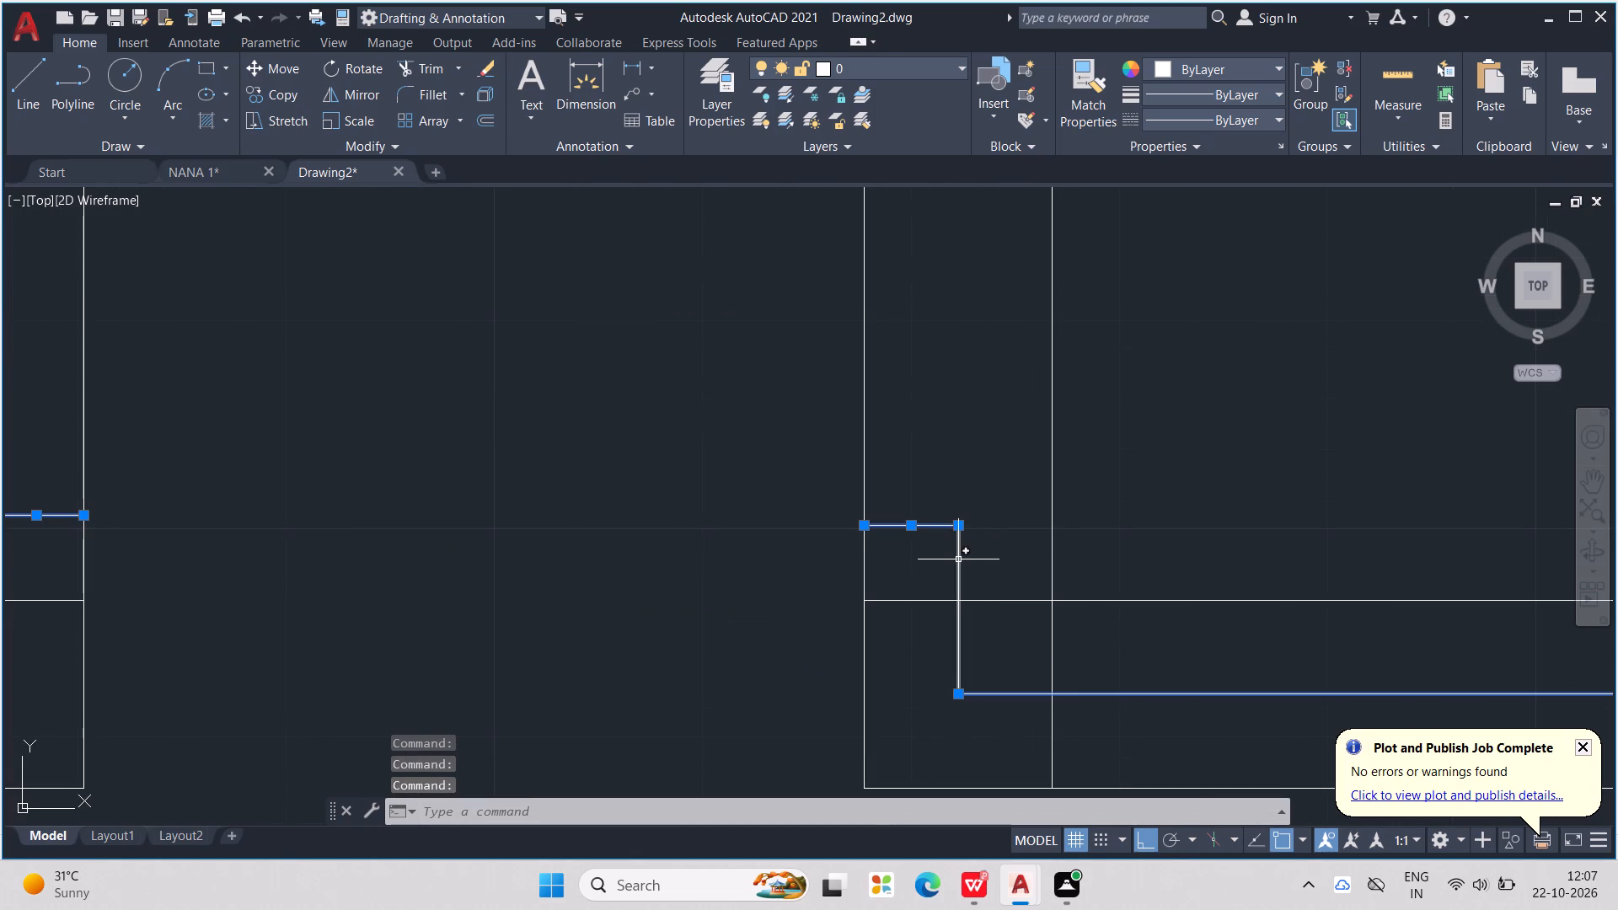
pyautogui.click(958, 559)
pyautogui.scroll(-7, 961, 546)
pyautogui.moveTo(1045, 399); pyautogui.dragTo(1031, 468, button='middle')
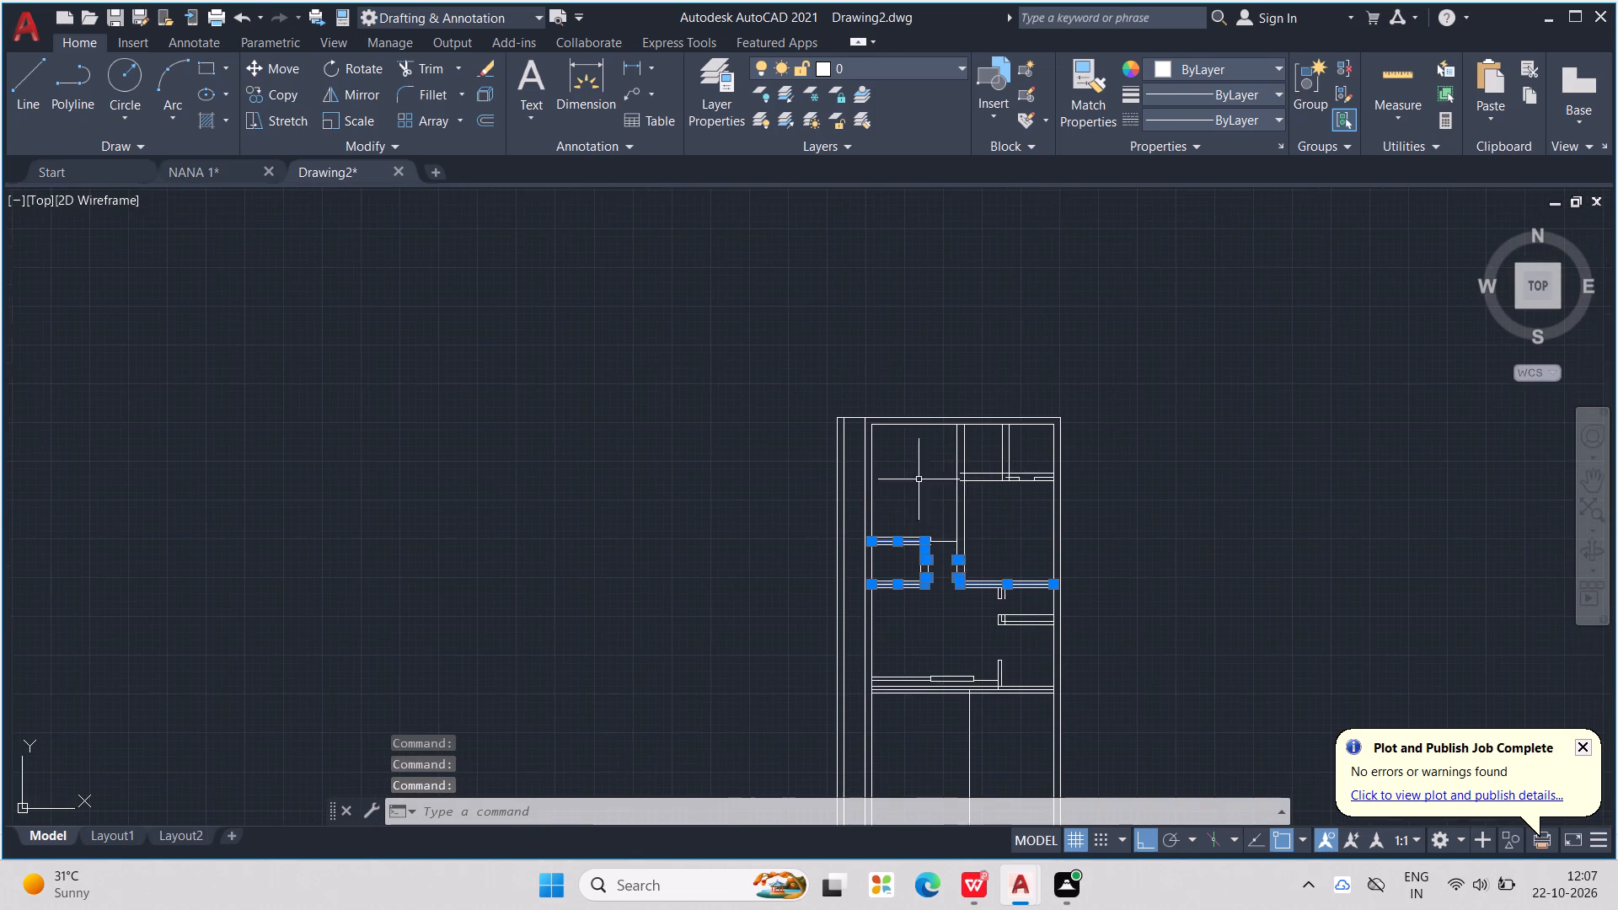
pyautogui.scroll(2, 1016, 436)
pyautogui.scroll(2, 968, 511)
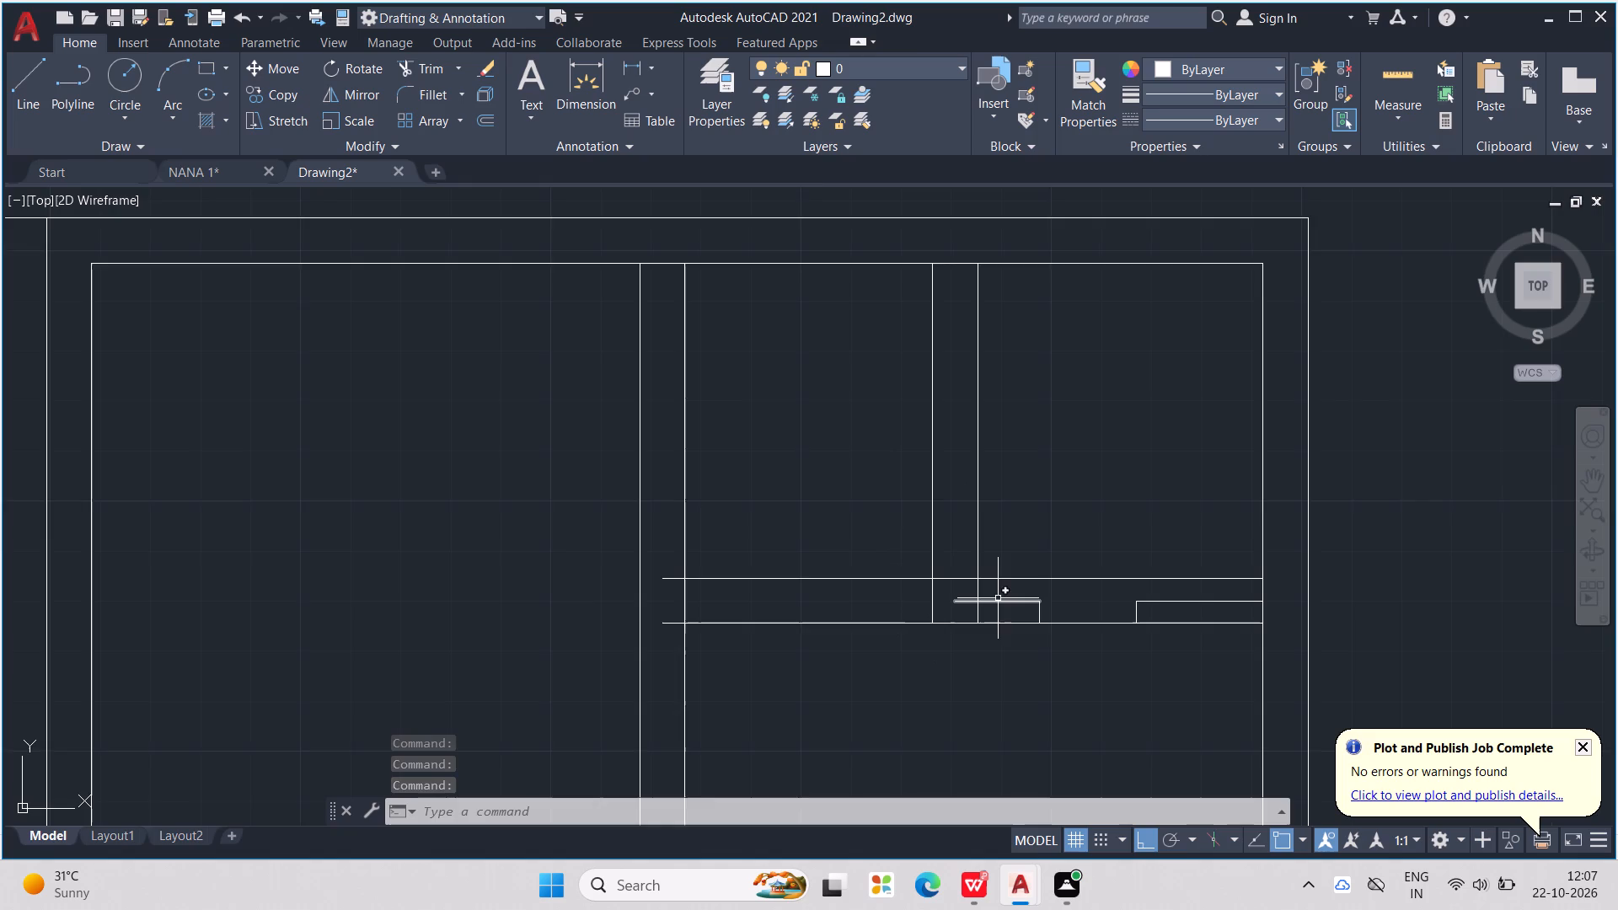
pyautogui.scroll(2, 999, 598)
pyautogui.click(1015, 608)
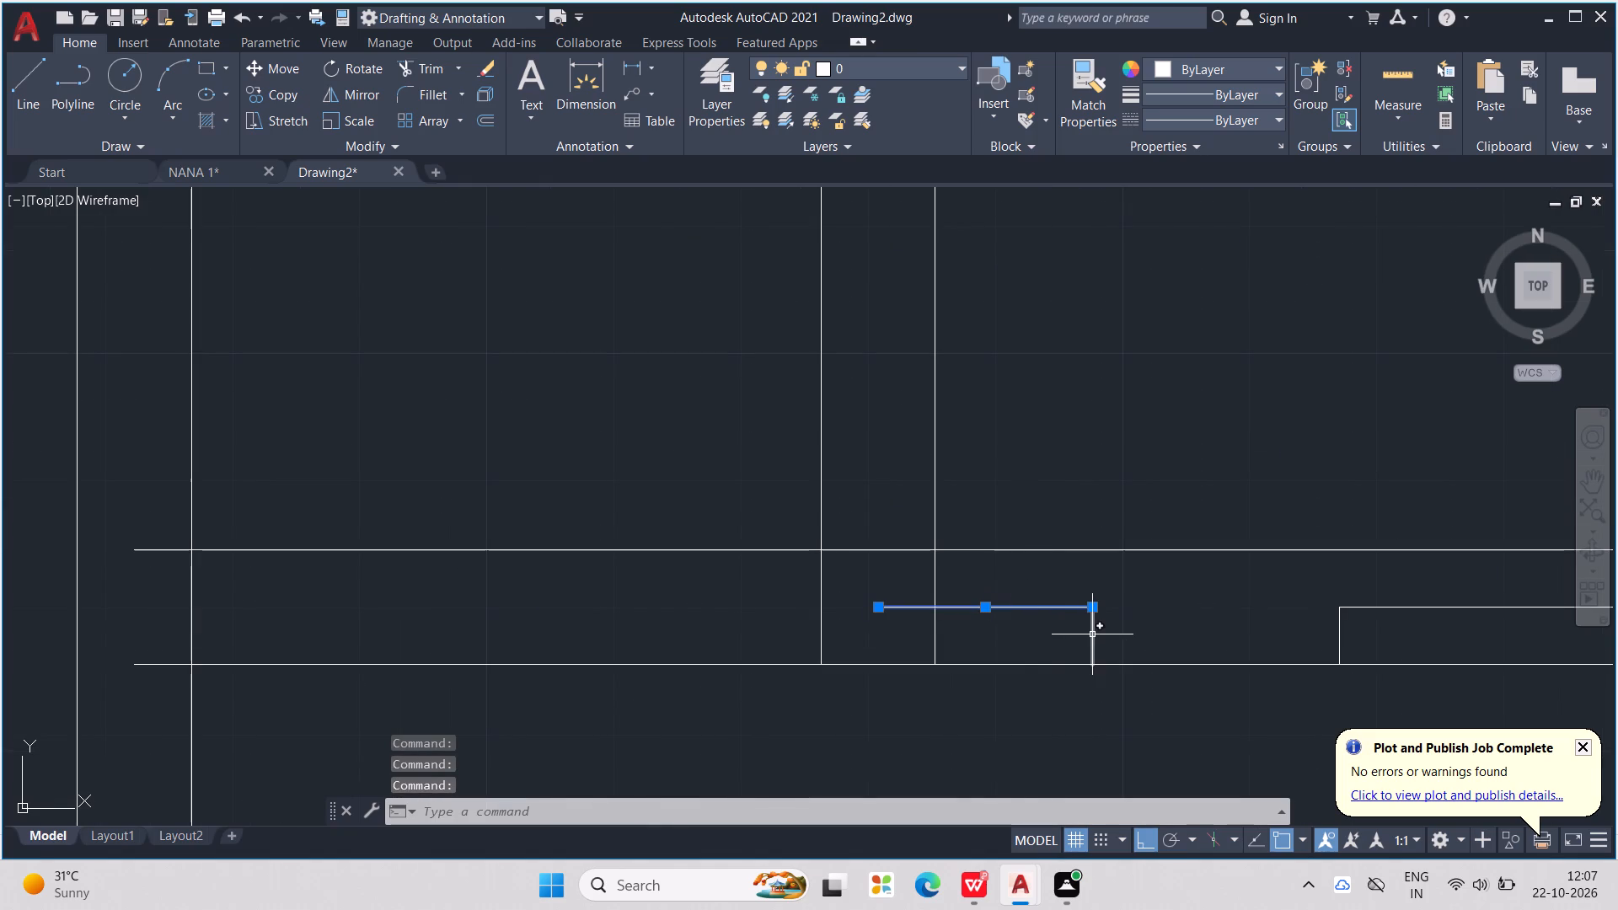
pyautogui.click(1095, 632)
pyautogui.click(1390, 607)
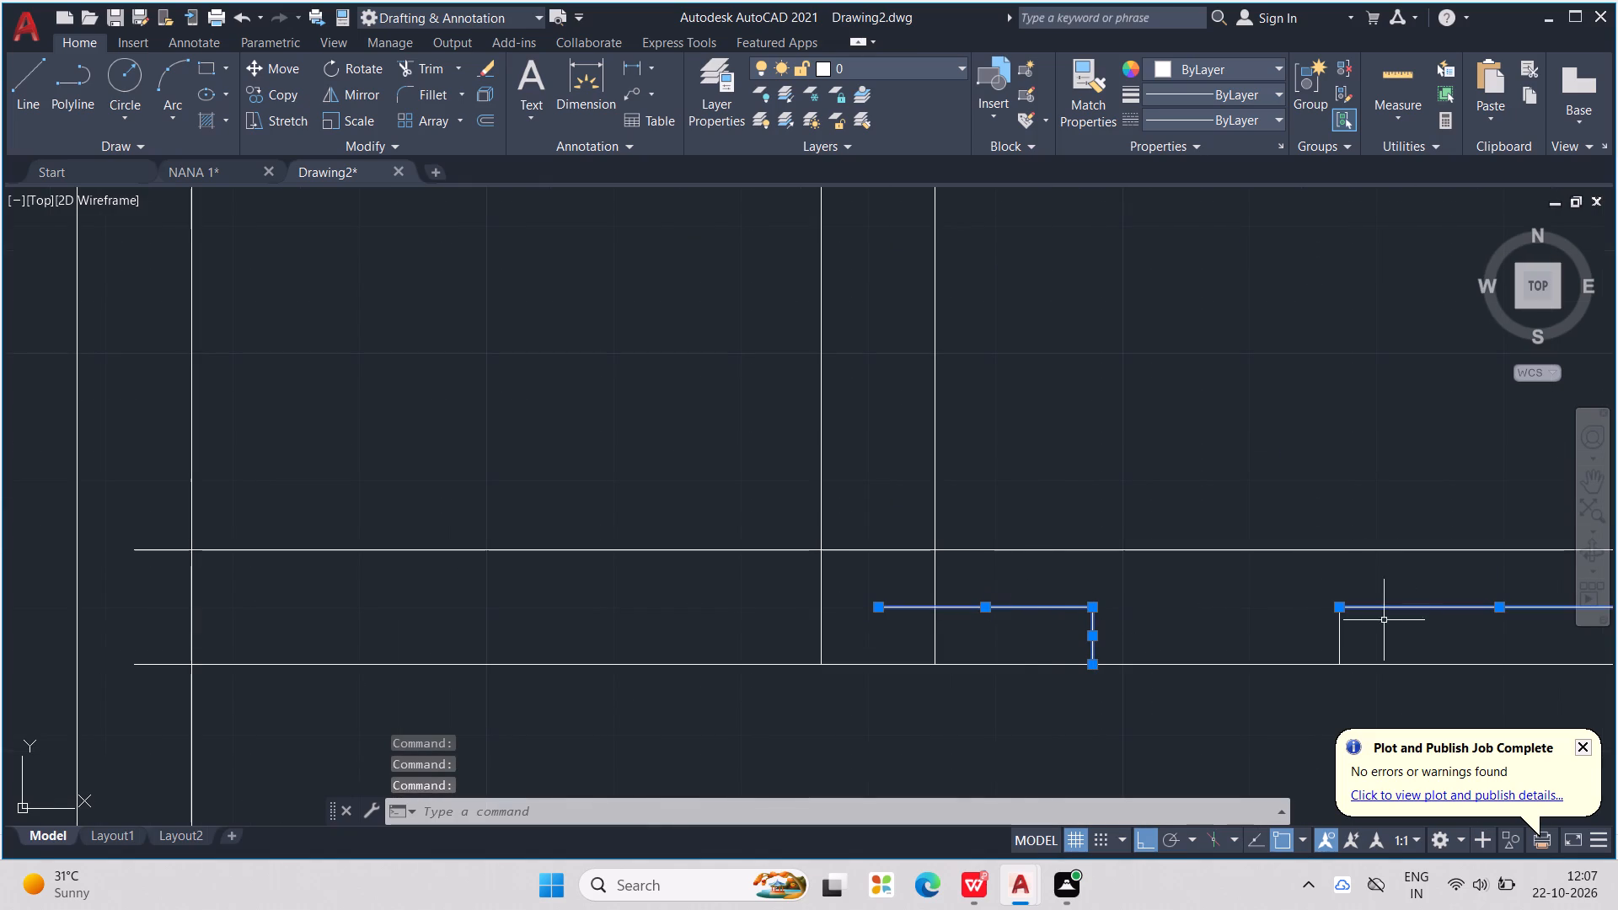
pyautogui.click(1338, 630)
pyautogui.press('Delete')
# Erase the short opening, stub and wall-end lines between the small left room and the full-width cross wall, including the small rectangle.
pyautogui.scroll(-4, 1331, 622)
pyautogui.moveTo(1140, 549); pyautogui.dragTo(889, 390, button='middle')
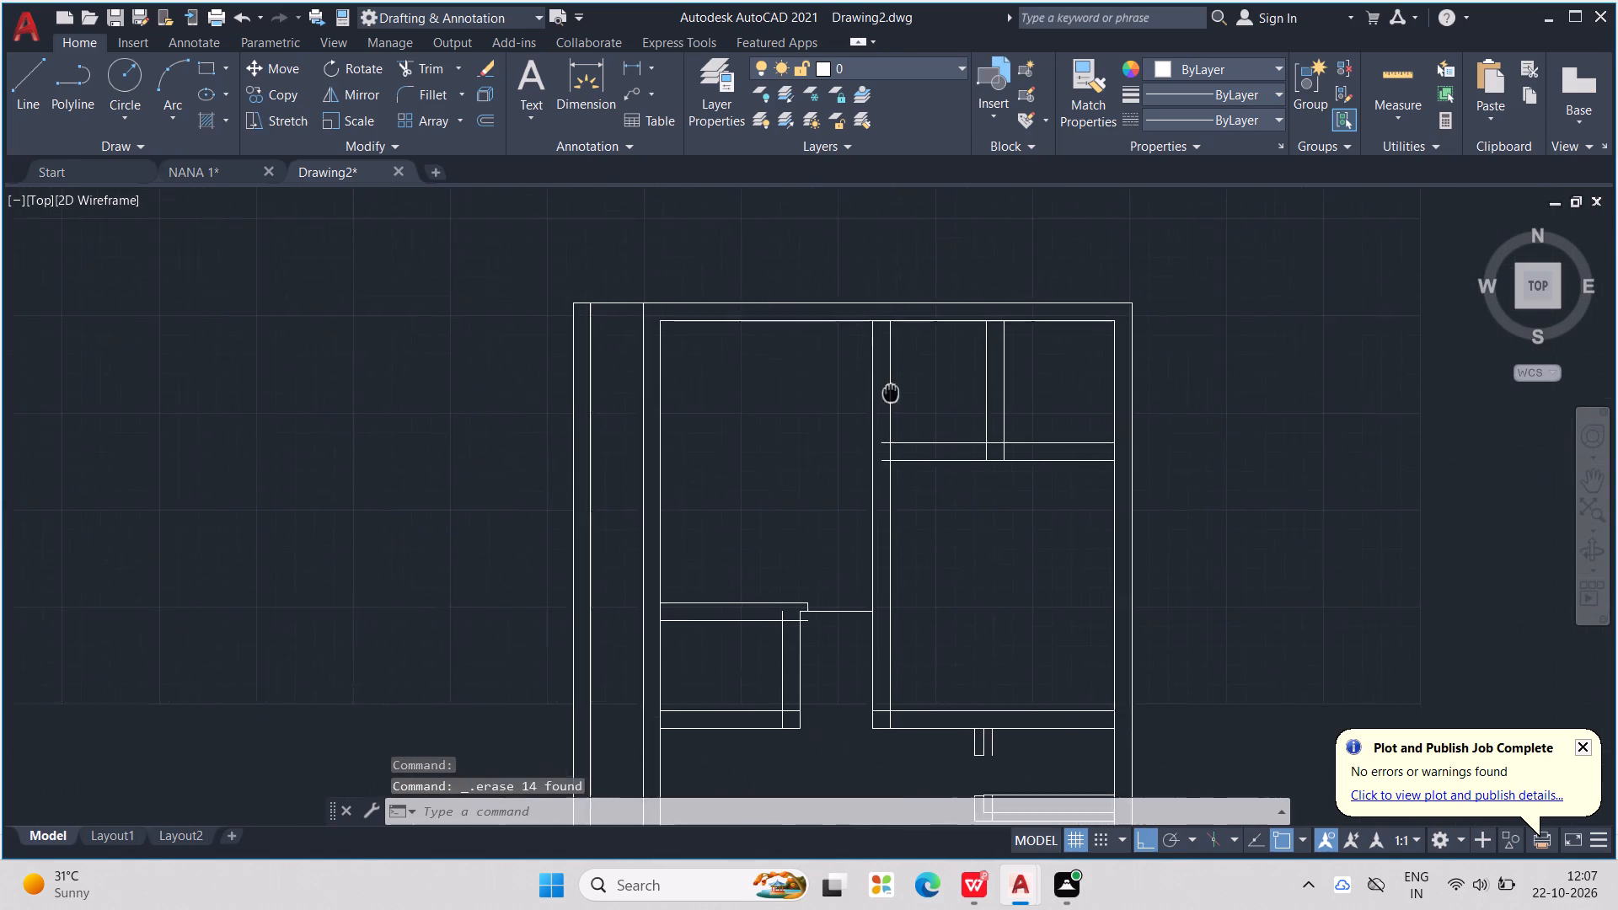
pyautogui.moveTo(889, 390); pyautogui.dragTo(857, 355, button='middle')
pyautogui.scroll(-2, 860, 377)
pyautogui.scroll(2, 884, 538)
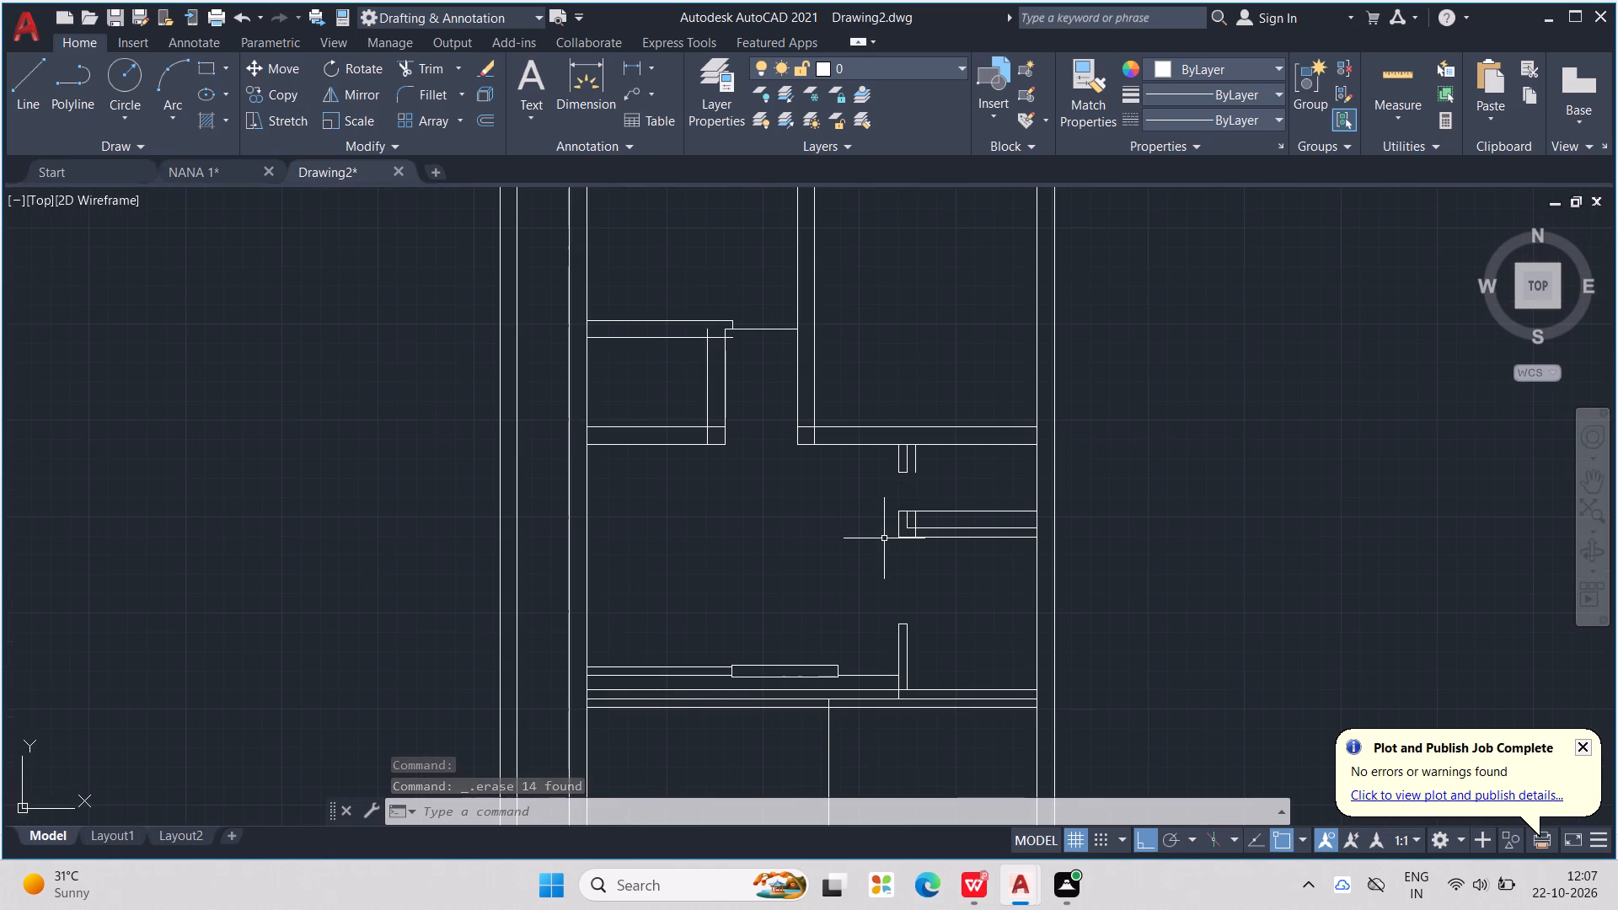
pyautogui.press('t')
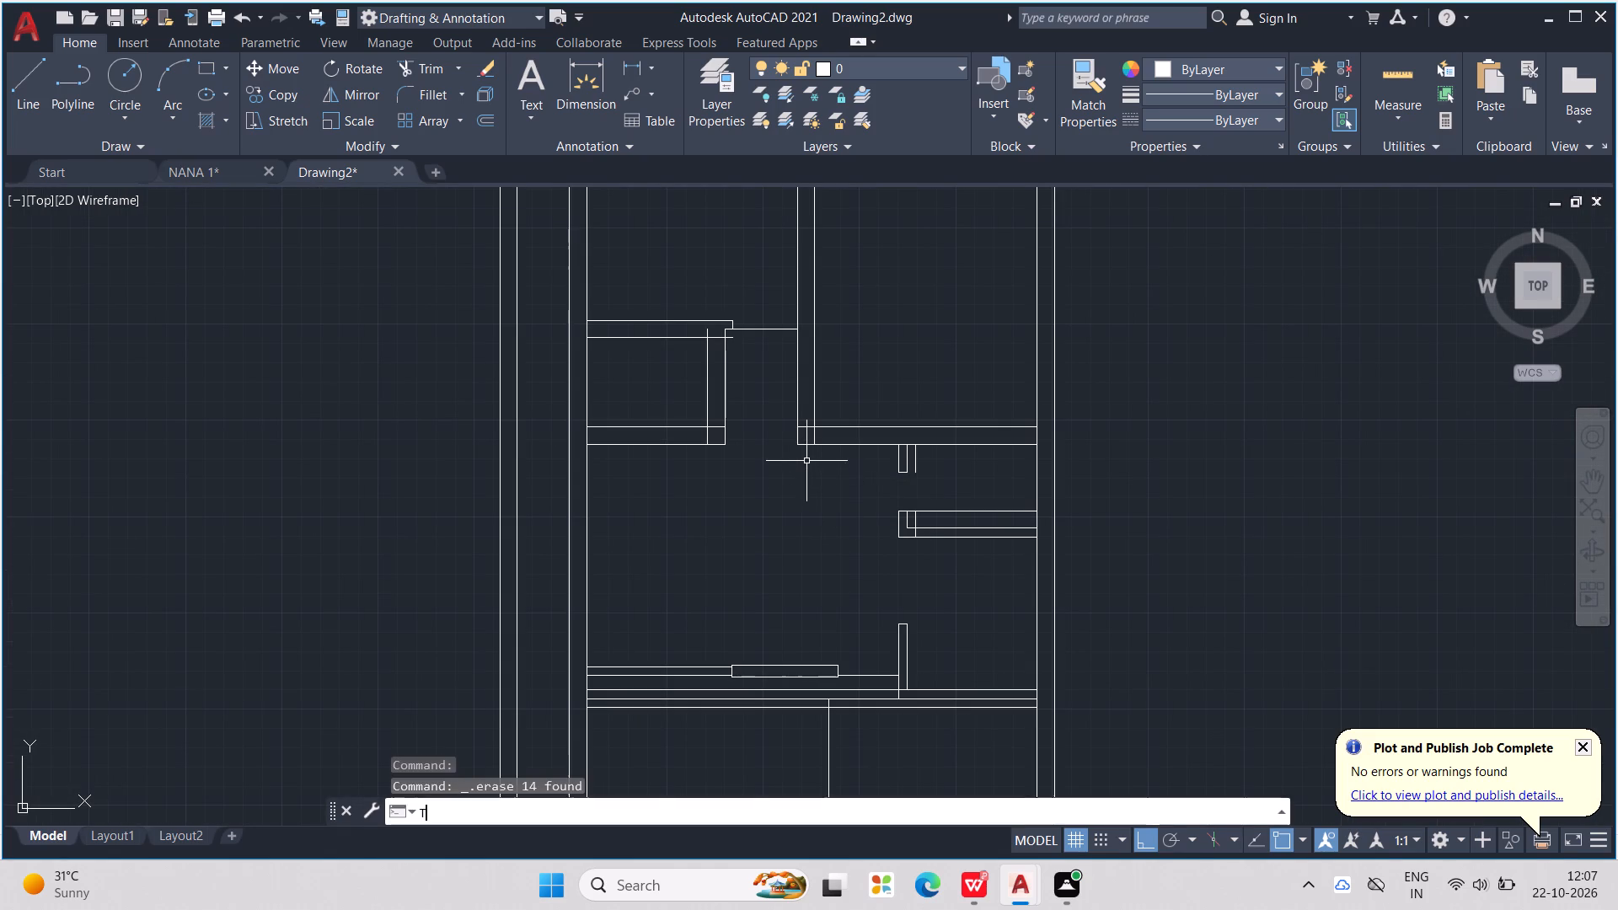
pyautogui.press('Escape')
pyautogui.scroll(-3, 812, 444)
pyautogui.scroll(3, 798, 411)
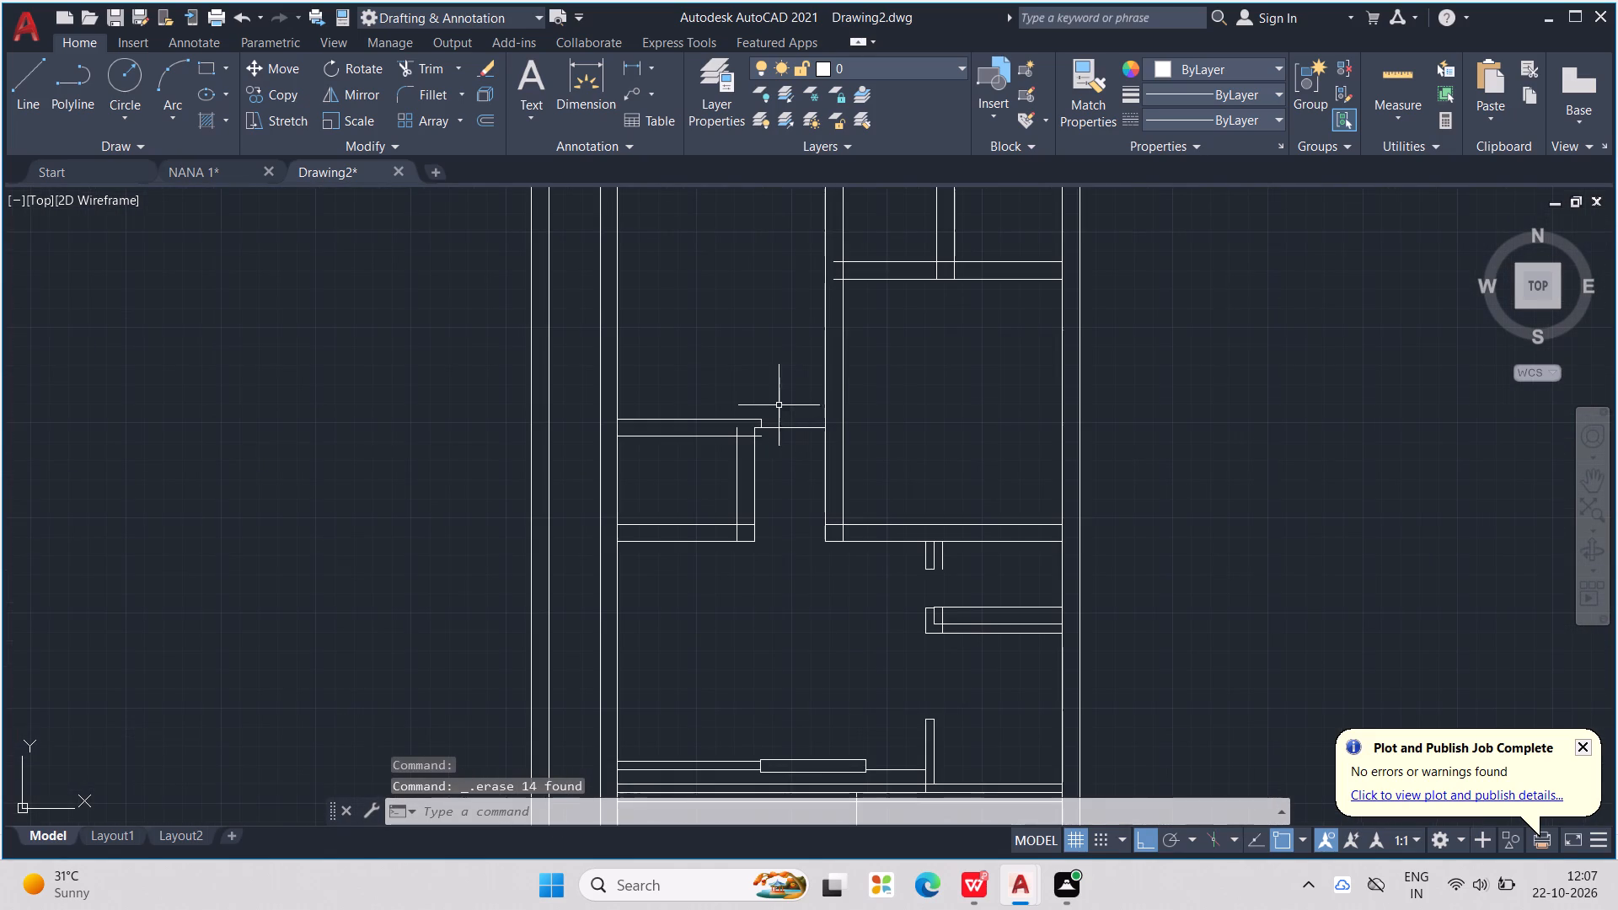
pyautogui.moveTo(696, 392); pyautogui.dragTo(942, 718)
pyautogui.moveTo(874, 653); pyautogui.dragTo(874, 452, button='middle')
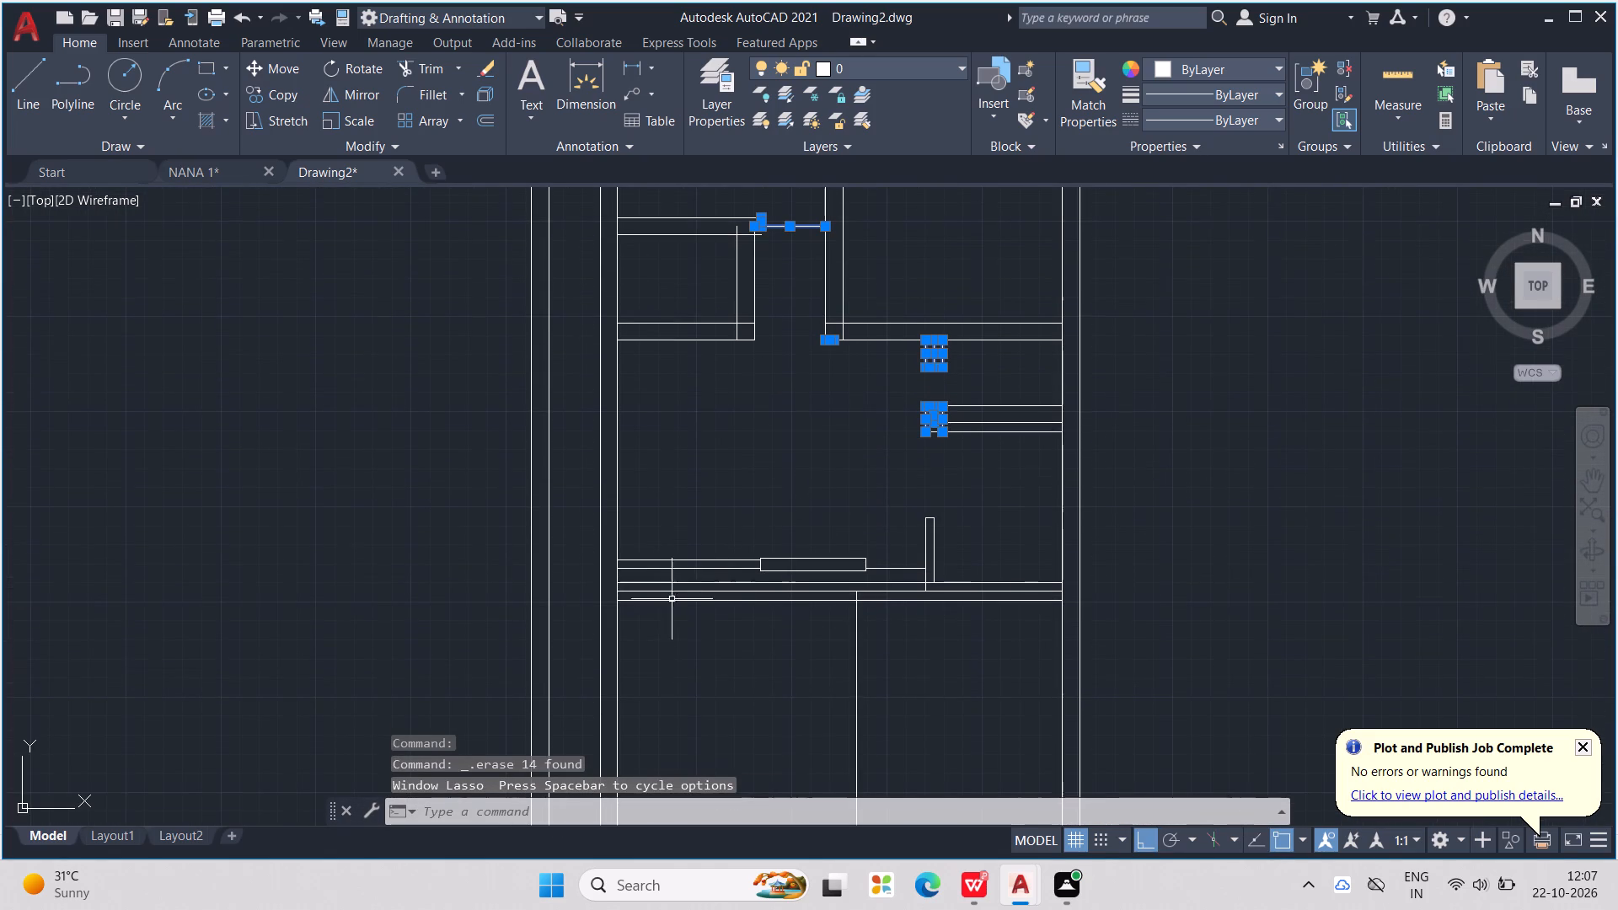
pyautogui.moveTo(684, 624); pyautogui.dragTo(748, 260)
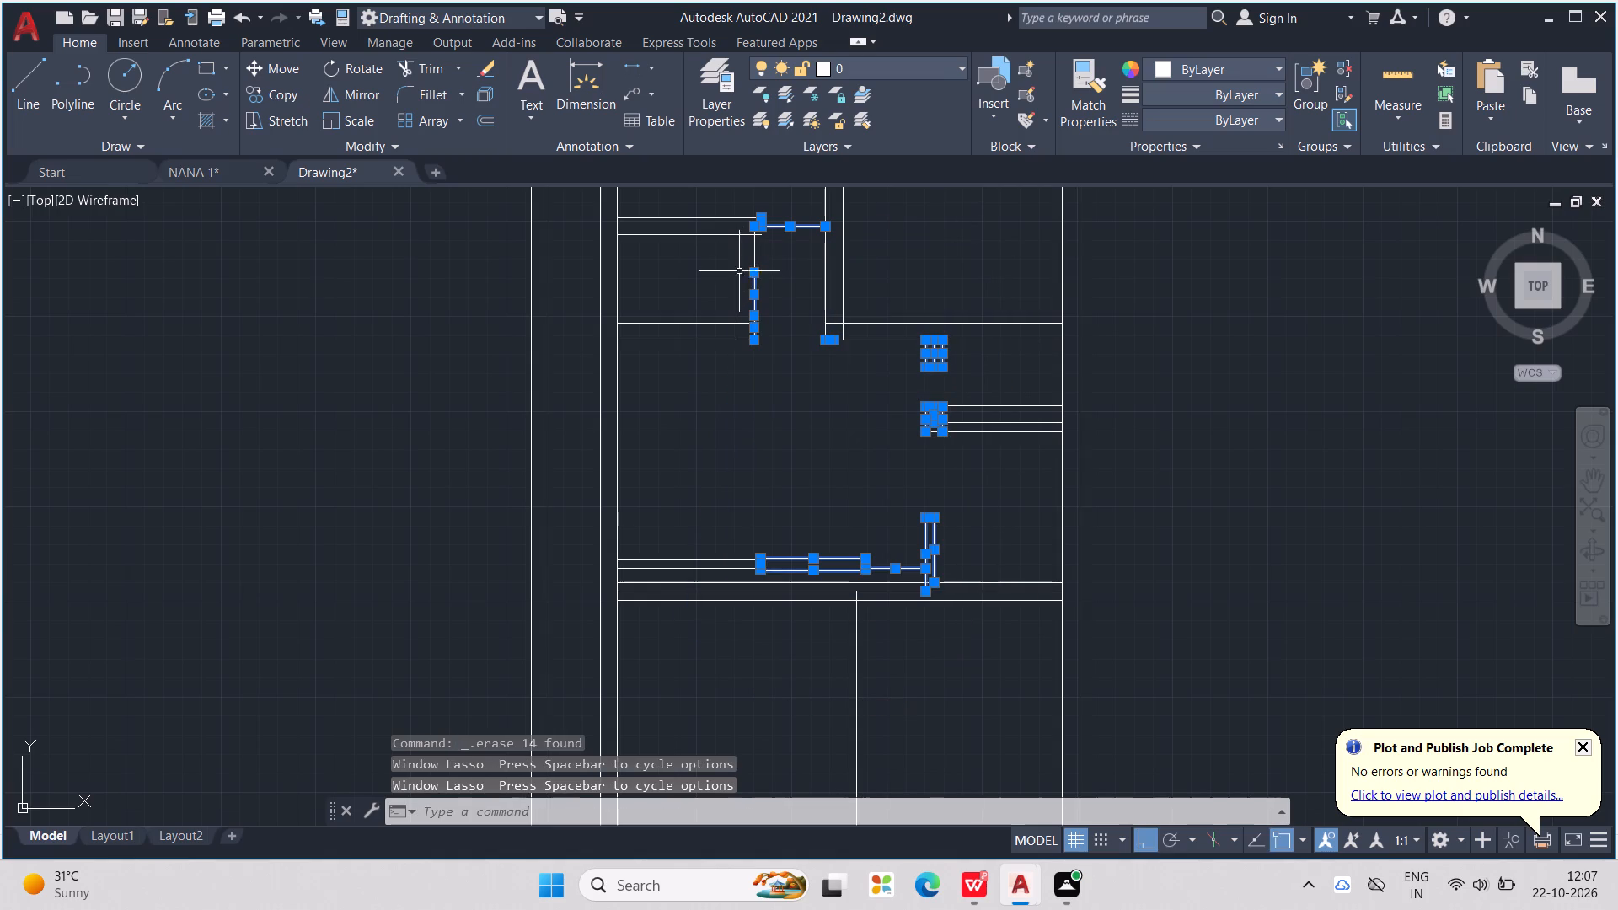
pyautogui.press('Delete')
# Erase the three full-width cross wall lines above the divided bottom room.
pyautogui.moveTo(838, 557); pyautogui.dragTo(580, 801)
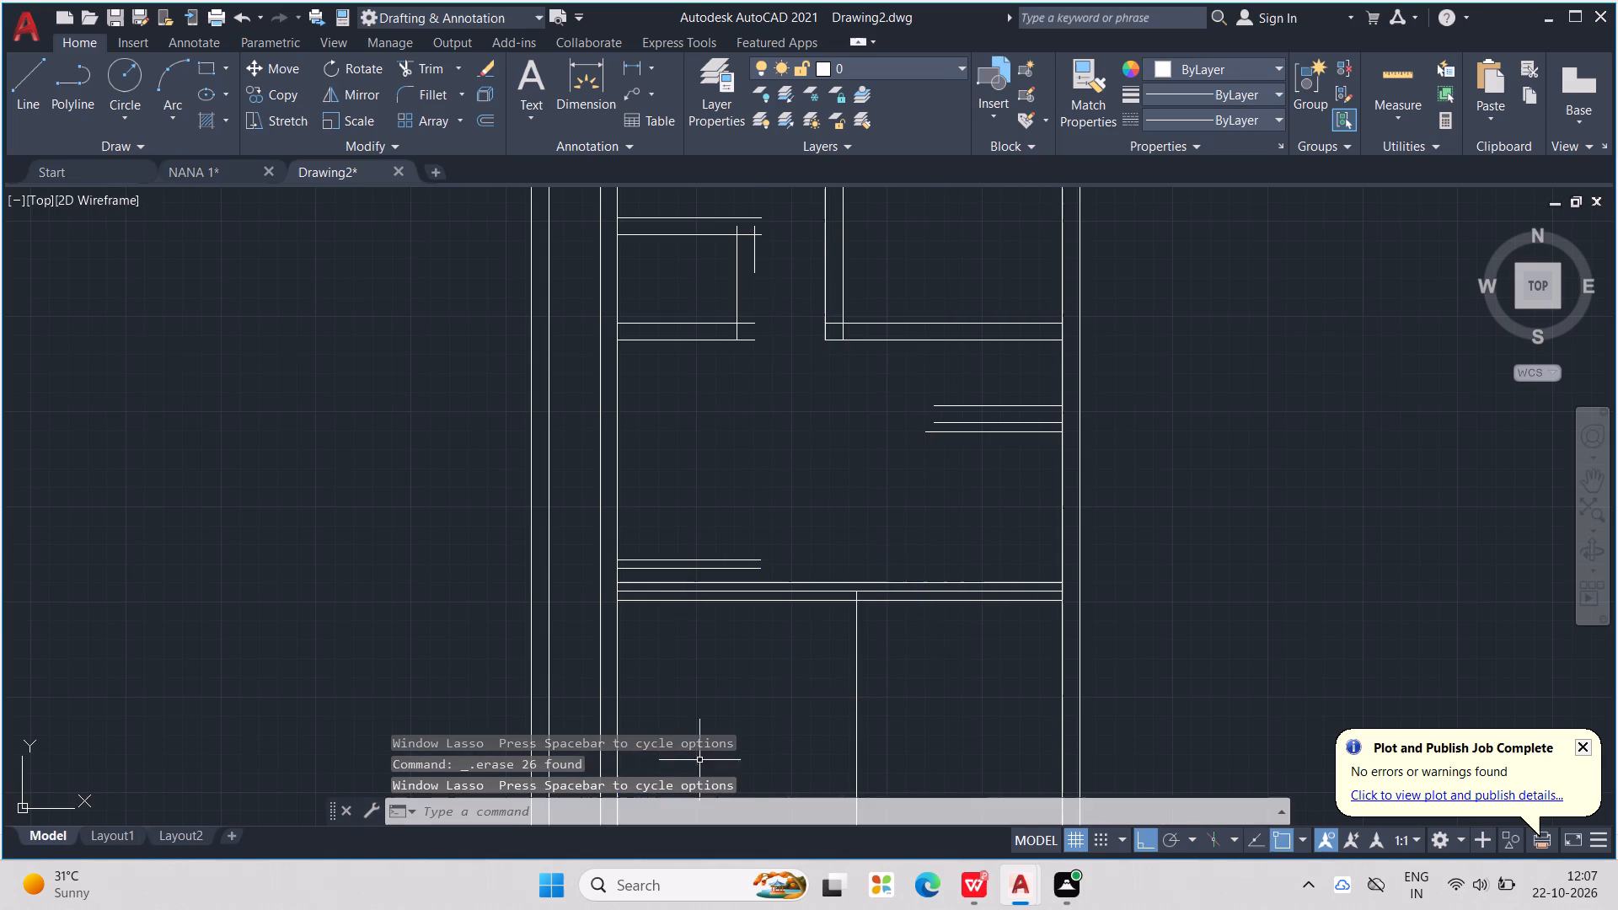
pyautogui.moveTo(726, 759); pyautogui.dragTo(907, 345)
pyautogui.moveTo(951, 549); pyautogui.dragTo(957, 679)
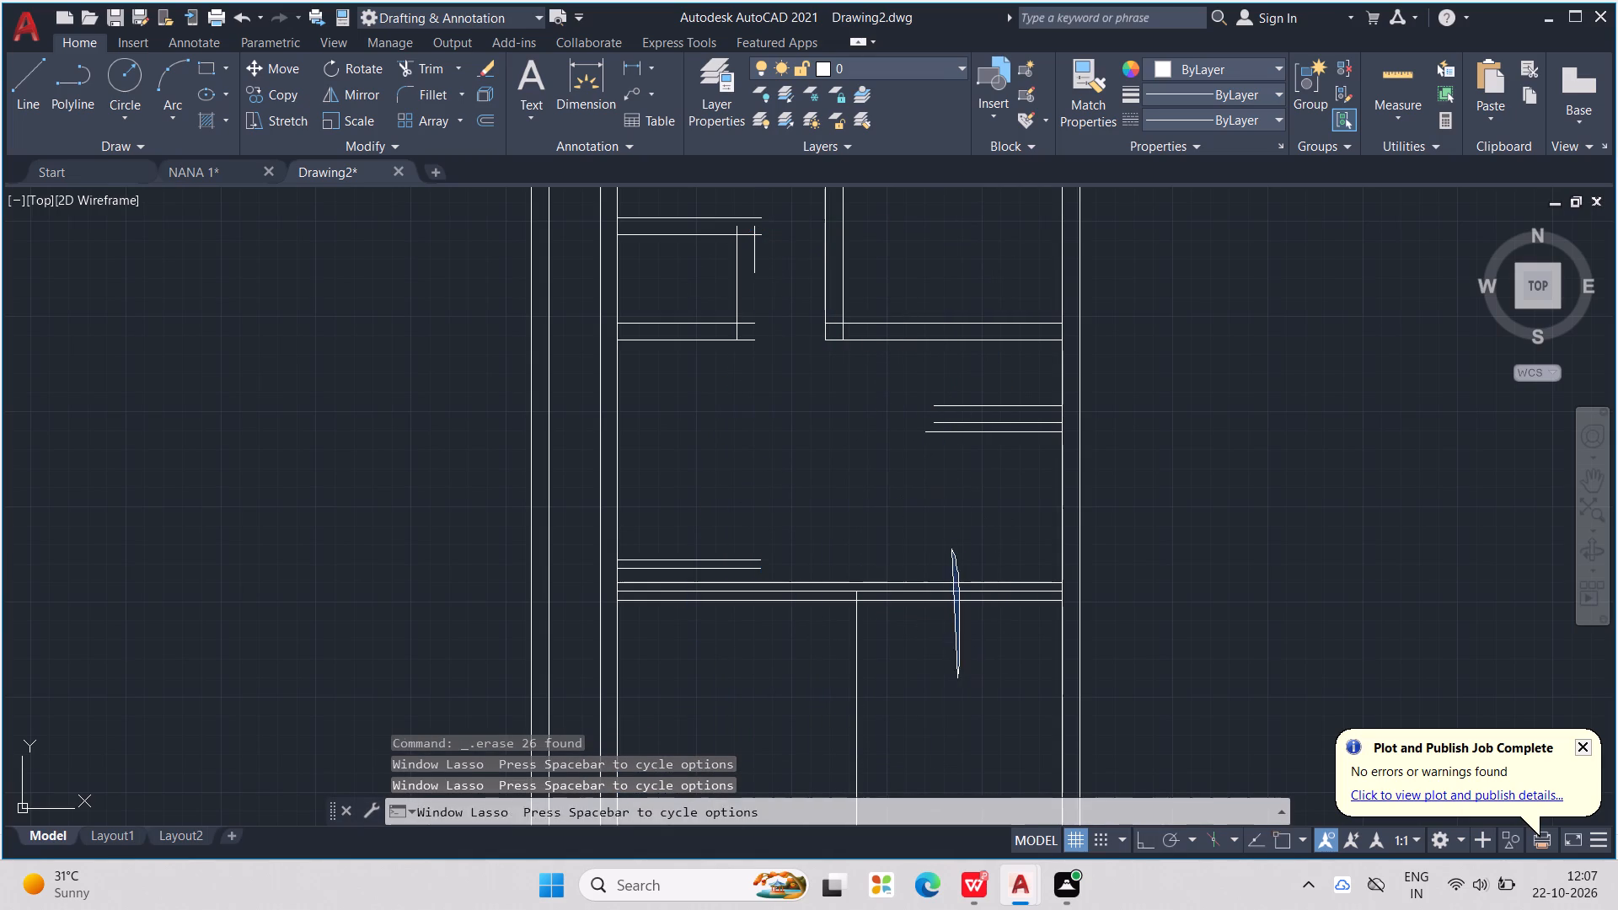
pyautogui.moveTo(963, 631); pyautogui.dragTo(940, 516)
pyautogui.press('Delete')
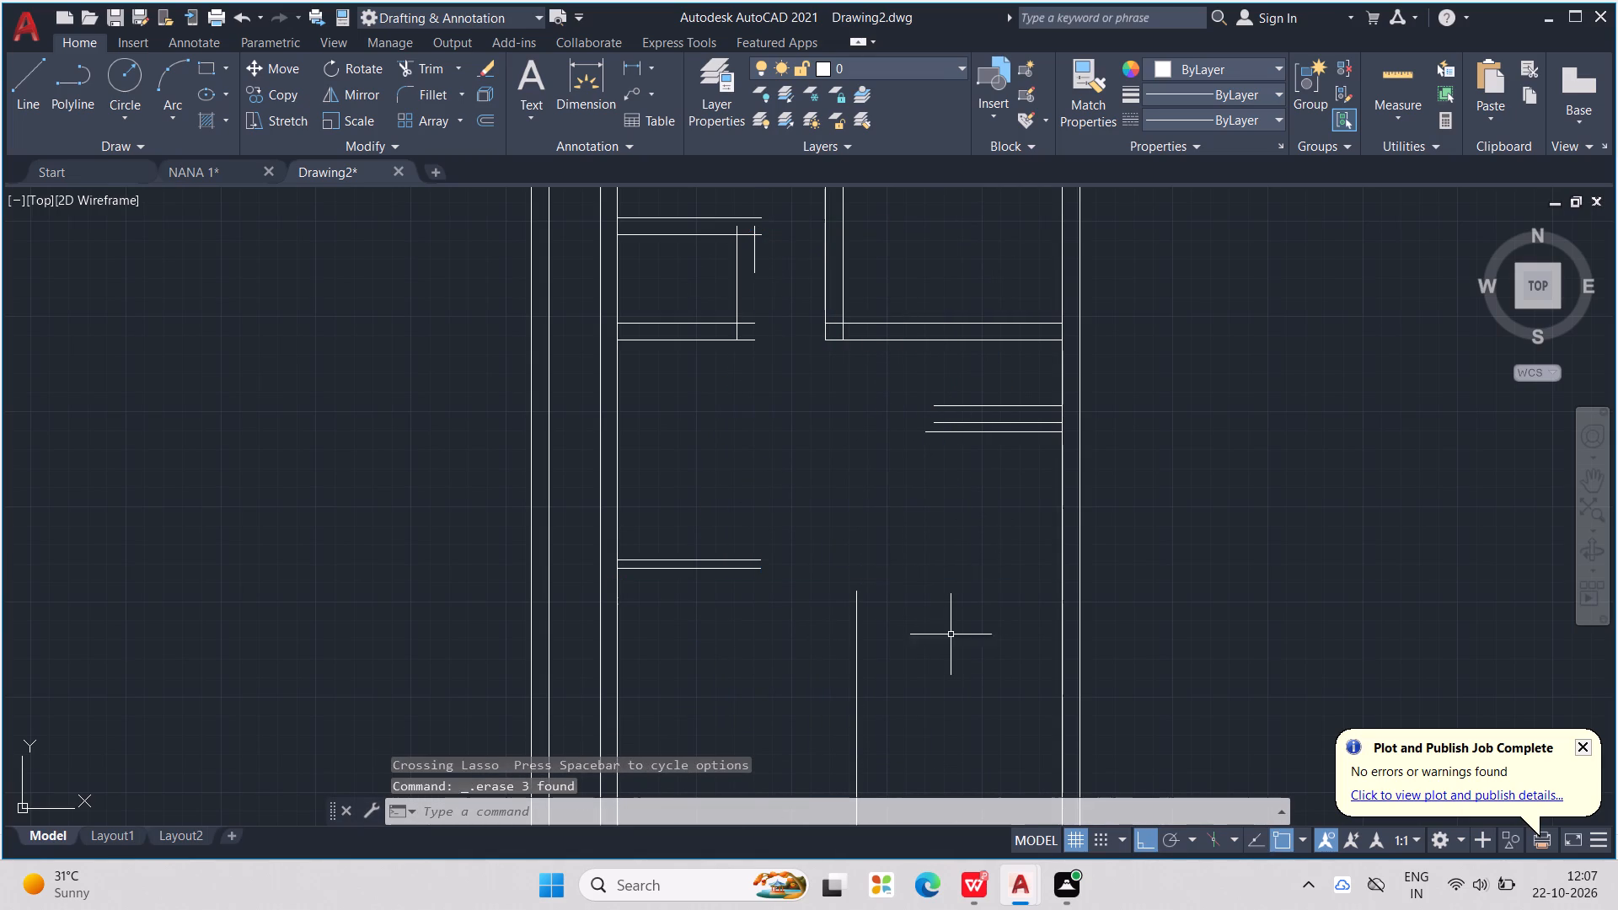
# Erase the left room's horizontal walls, the central partition, the lower right room's partition, the lower left wall pair and the bottom room's divider.
pyautogui.moveTo(951, 643); pyautogui.dragTo(757, 709)
pyautogui.moveTo(756, 701); pyautogui.dragTo(747, 382)
pyautogui.moveTo(995, 545); pyautogui.dragTo(999, 395)
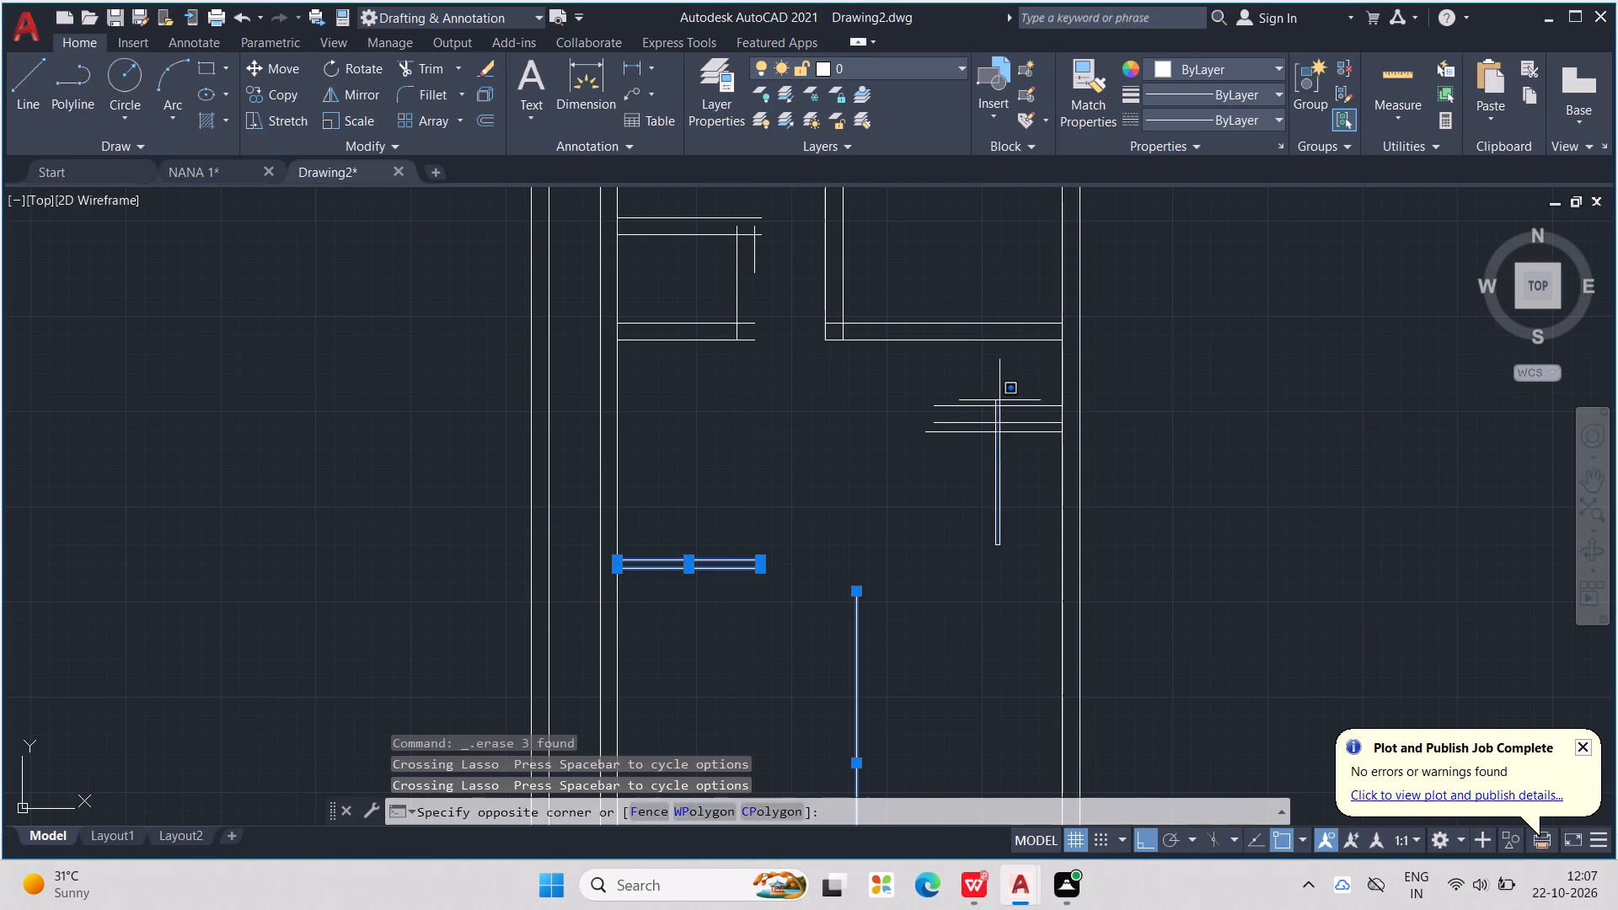
pyautogui.moveTo(999, 395); pyautogui.dragTo(997, 361)
pyautogui.moveTo(994, 393); pyautogui.dragTo(996, 500, button='middle')
pyautogui.scroll(-1, 996, 500)
pyautogui.moveTo(1015, 618); pyautogui.dragTo(993, 490)
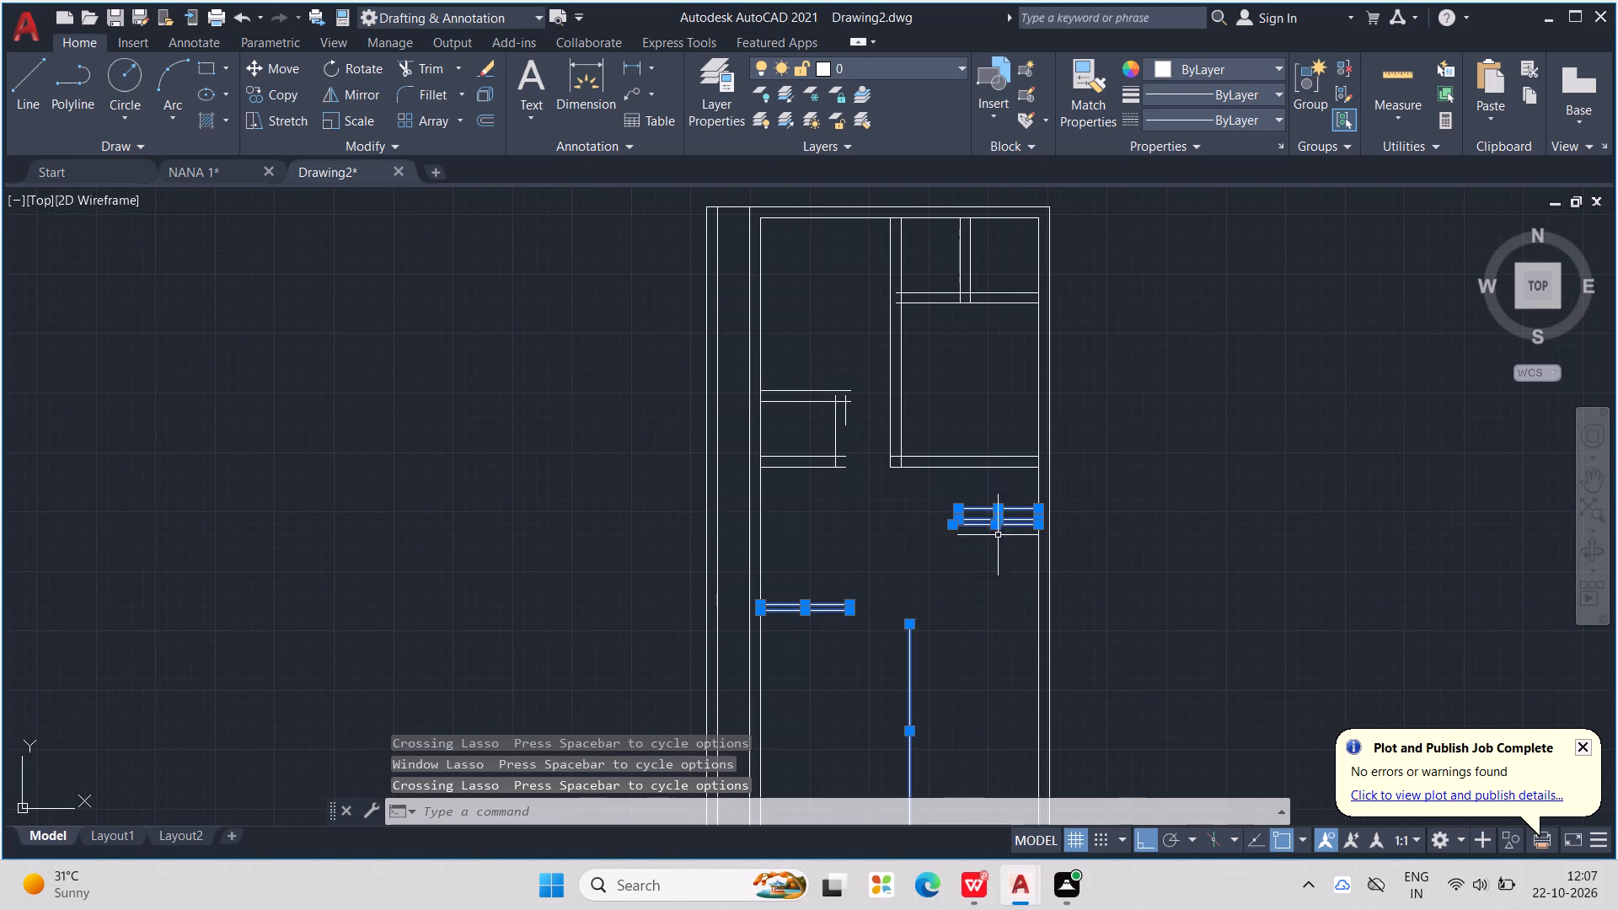
pyautogui.moveTo(819, 523); pyautogui.dragTo(799, 339)
pyautogui.moveTo(982, 418); pyautogui.dragTo(881, 409)
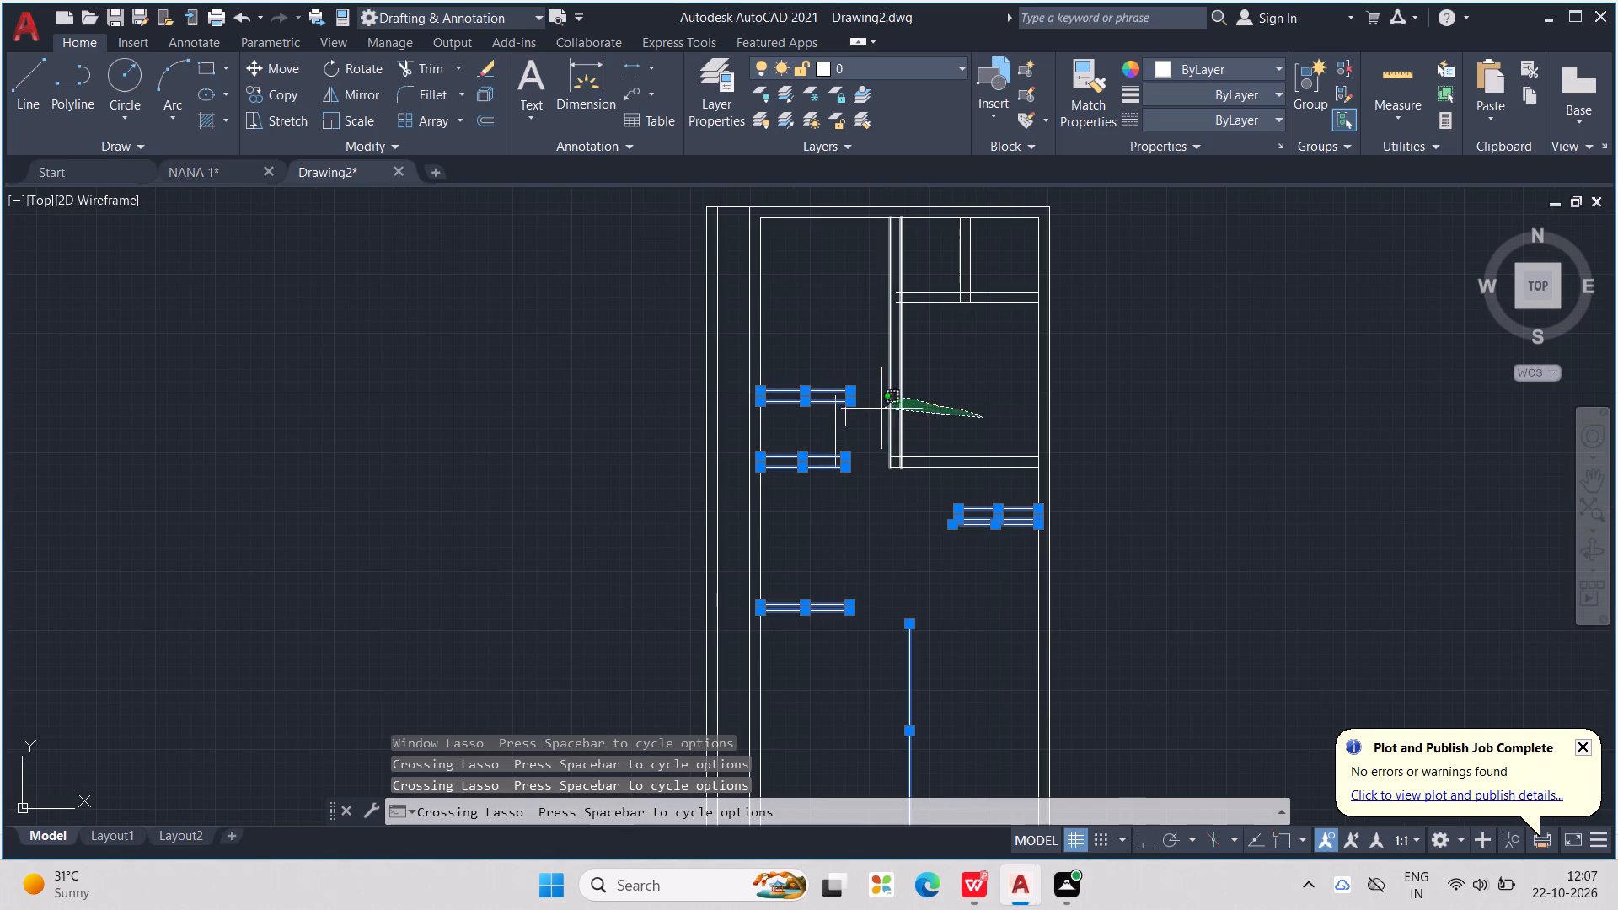
pyautogui.moveTo(881, 409); pyautogui.dragTo(881, 409)
pyautogui.moveTo(932, 411); pyautogui.dragTo(952, 528)
pyautogui.moveTo(957, 517); pyautogui.dragTo(959, 424)
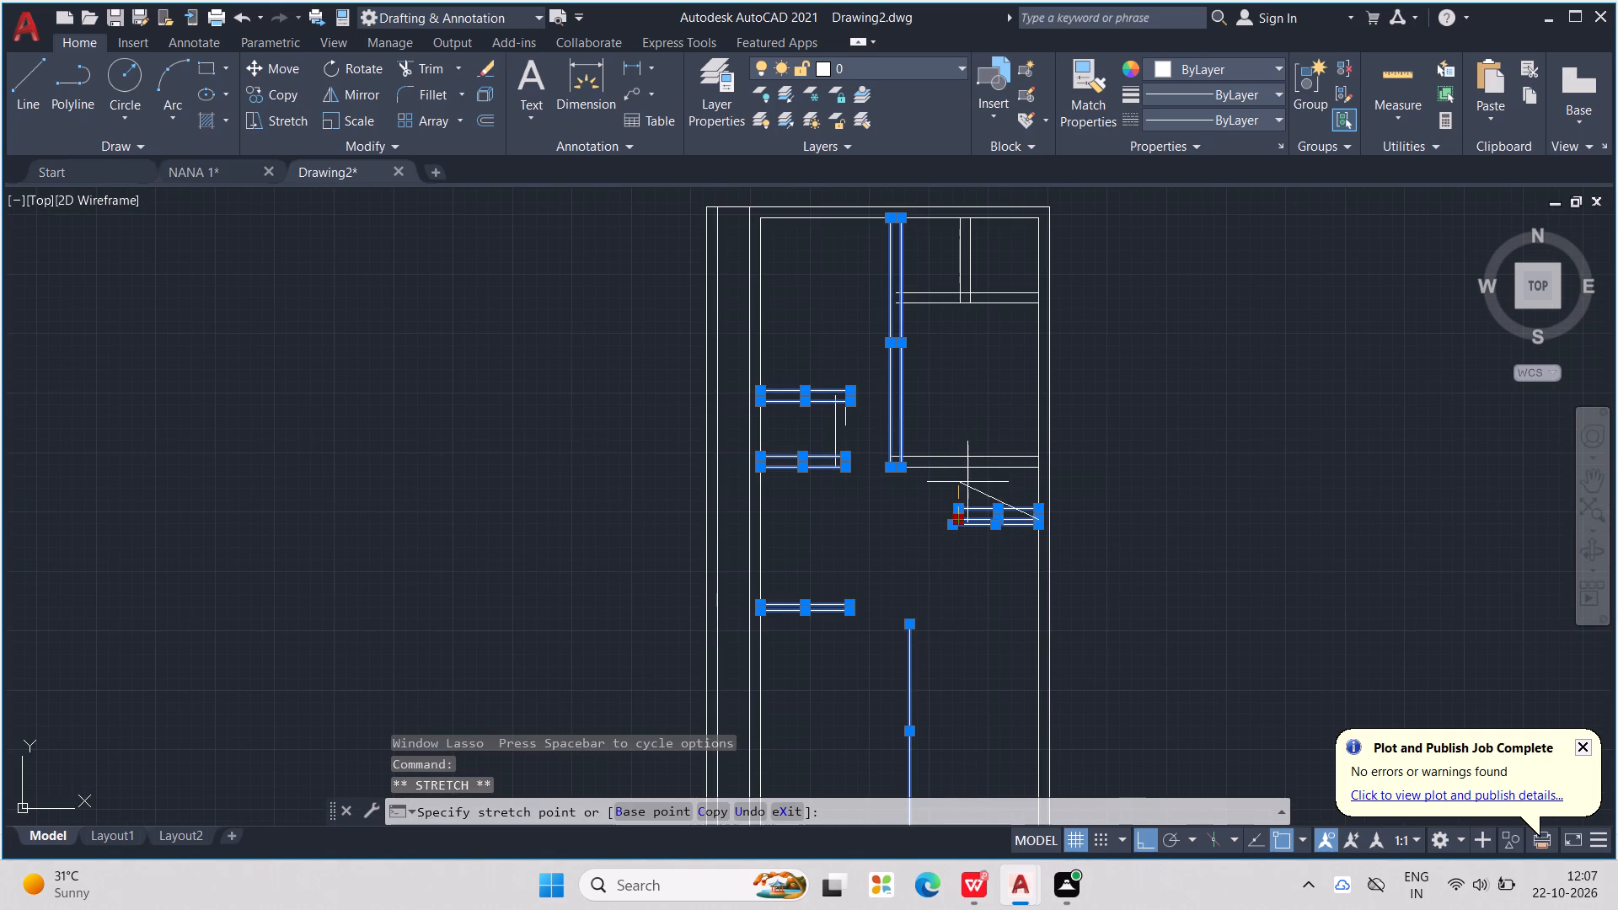
pyautogui.press('Delete')
pyautogui.press('Delete')
pyautogui.click(961, 540)
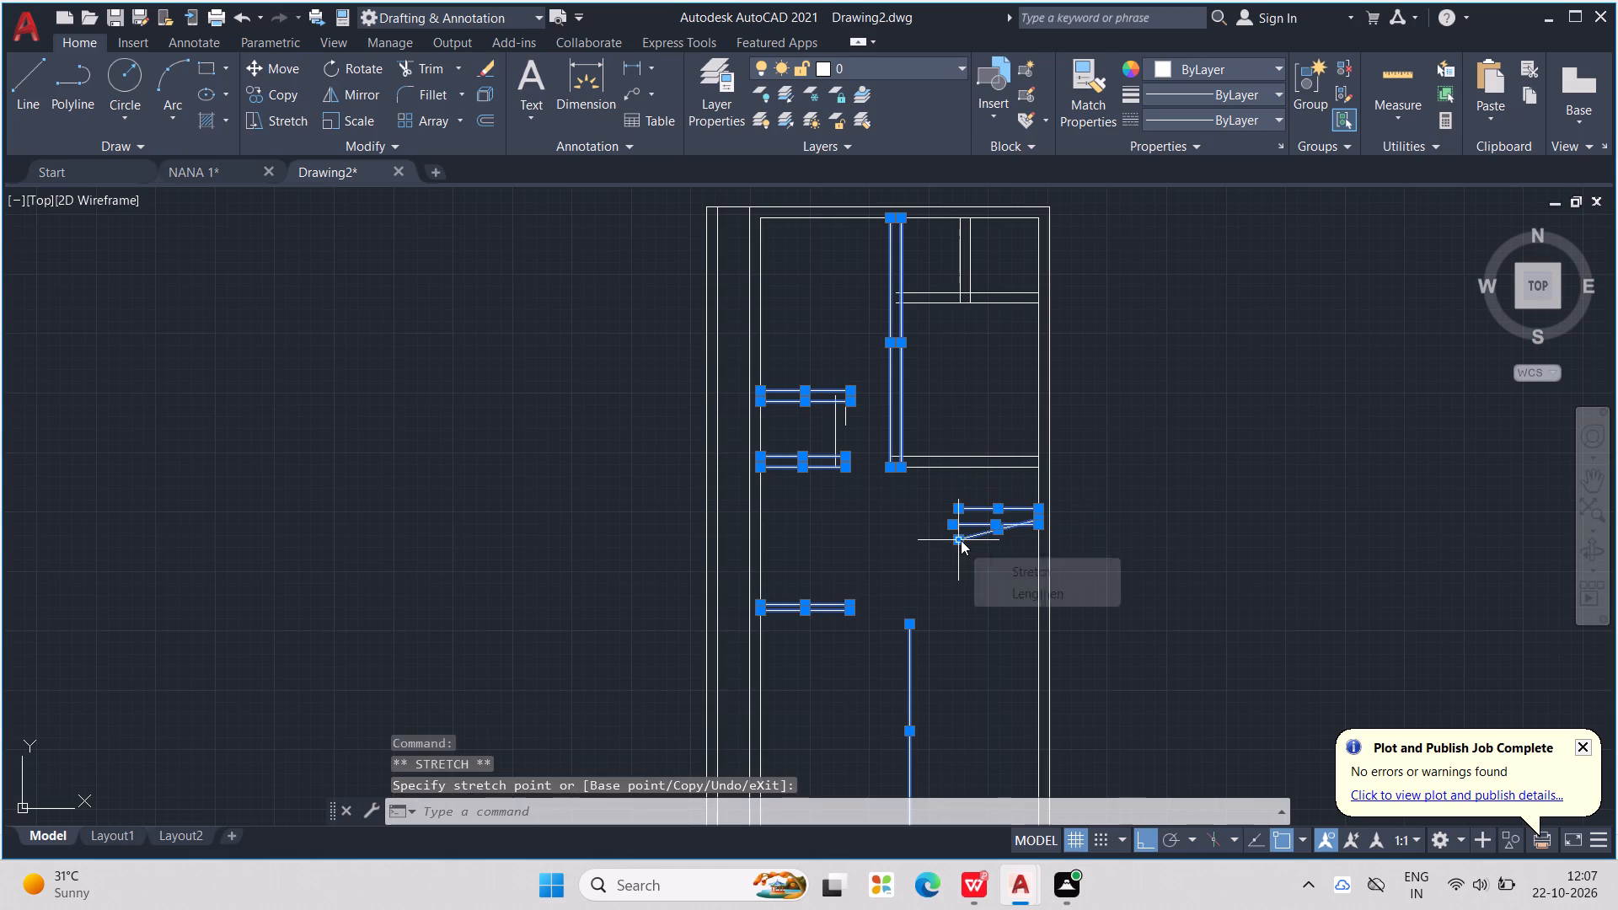
pyautogui.press('Delete')
pyautogui.press('Delete')
pyautogui.press('Delete')
pyautogui.press('Delete')
pyautogui.click(972, 598)
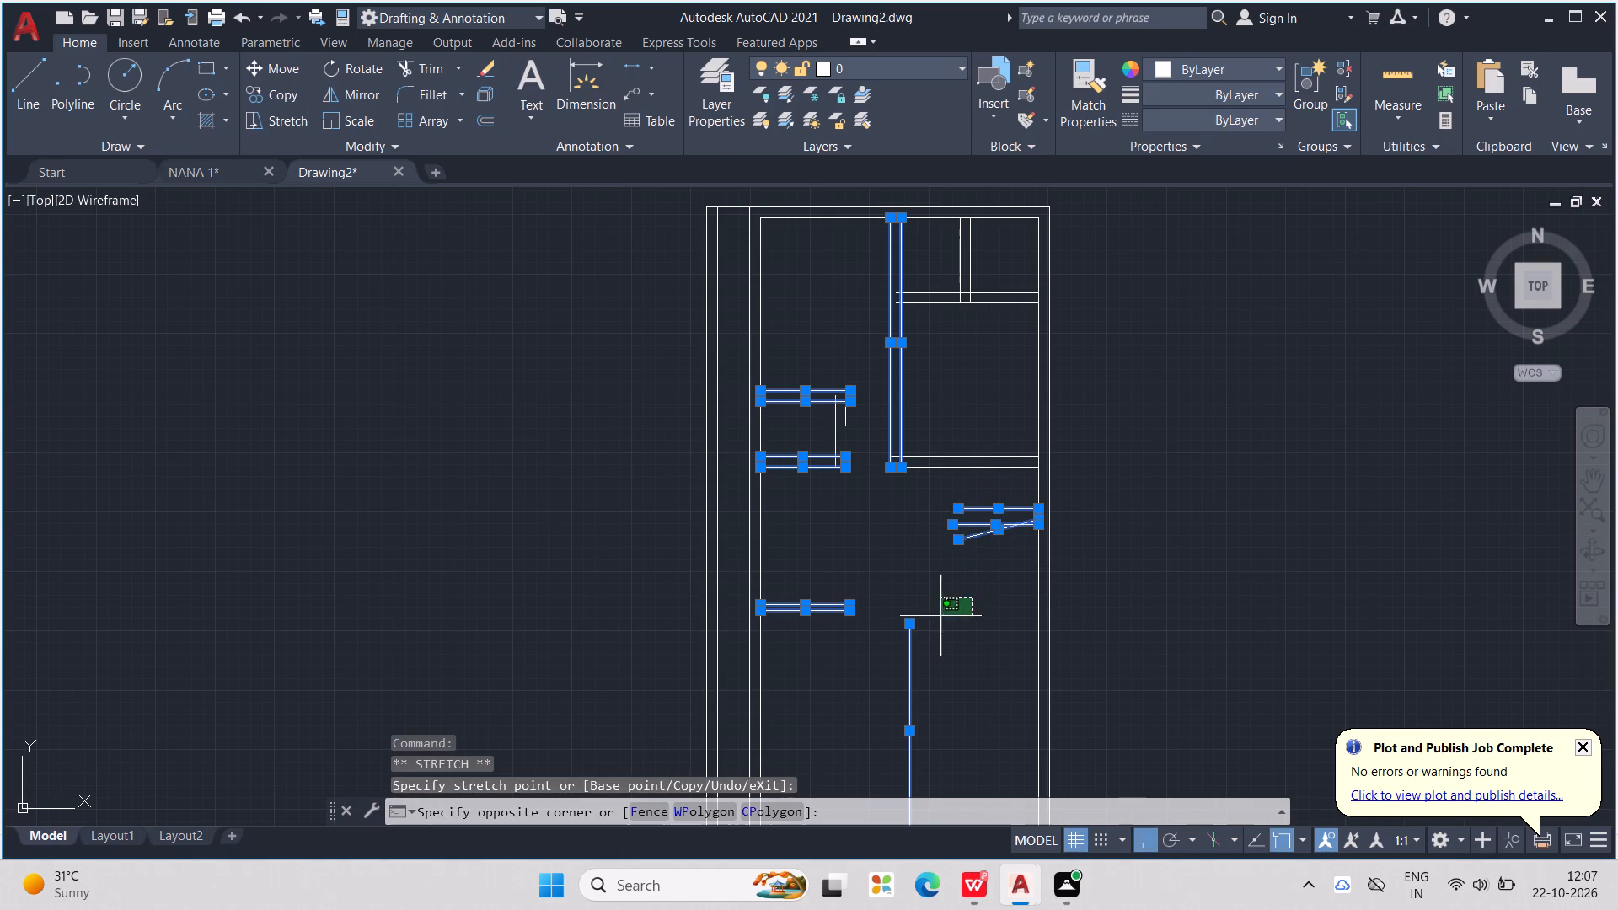
pyautogui.press('Delete')
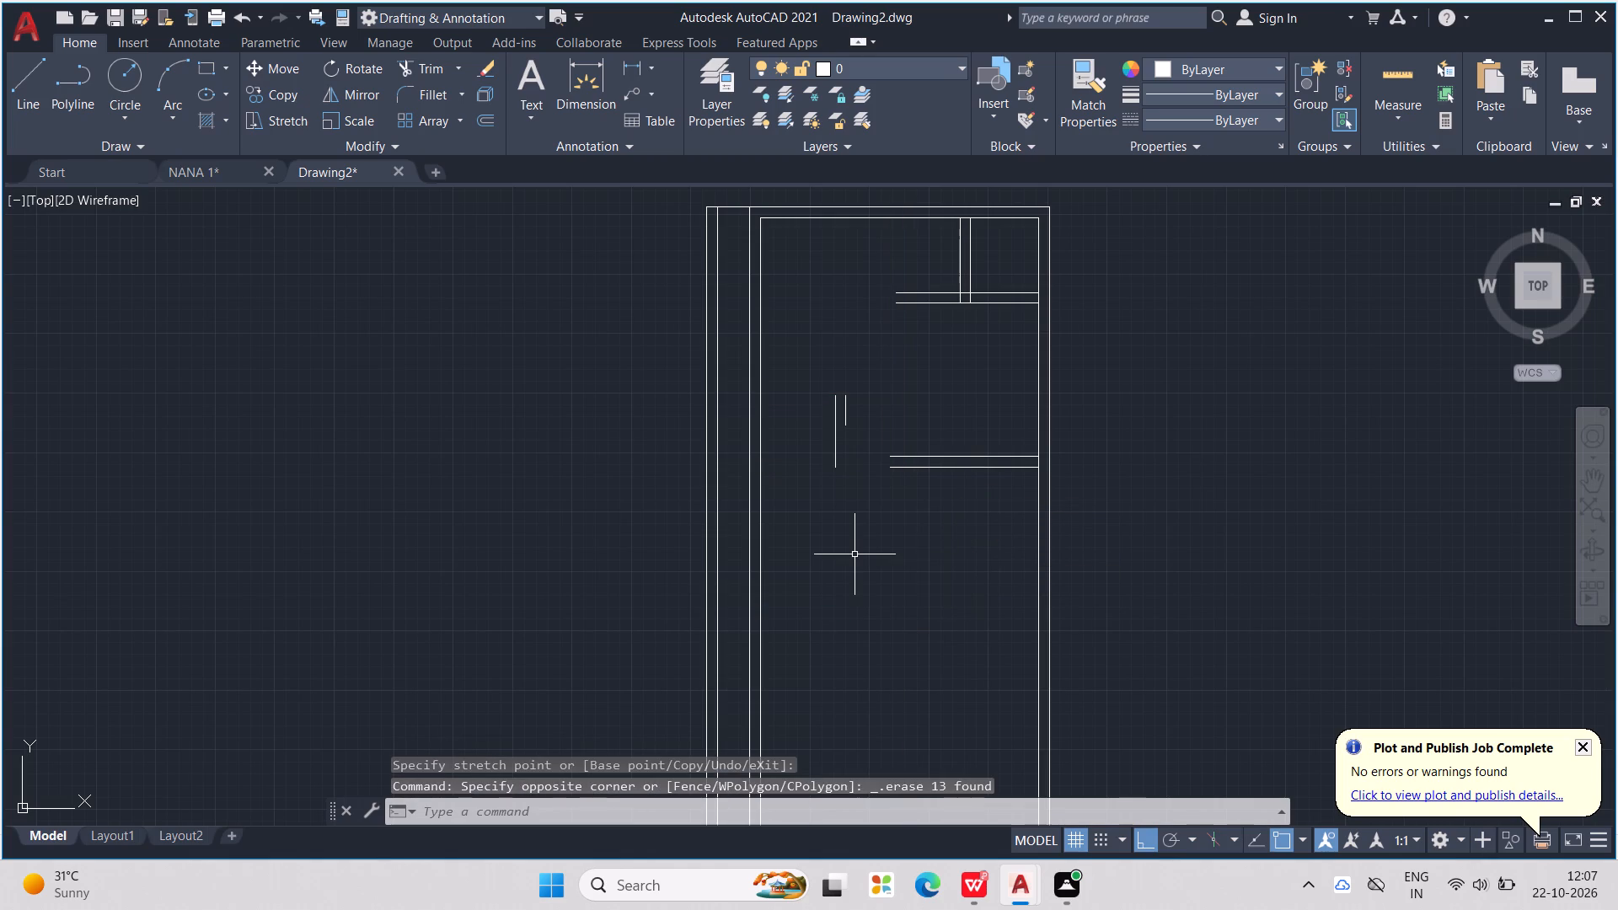
# Erase the short vertical line pair mid-plan, the upper right partition and wall lines left of it, and the lower right horizontal wall pair.
pyautogui.moveTo(913, 258); pyautogui.dragTo(912, 626)
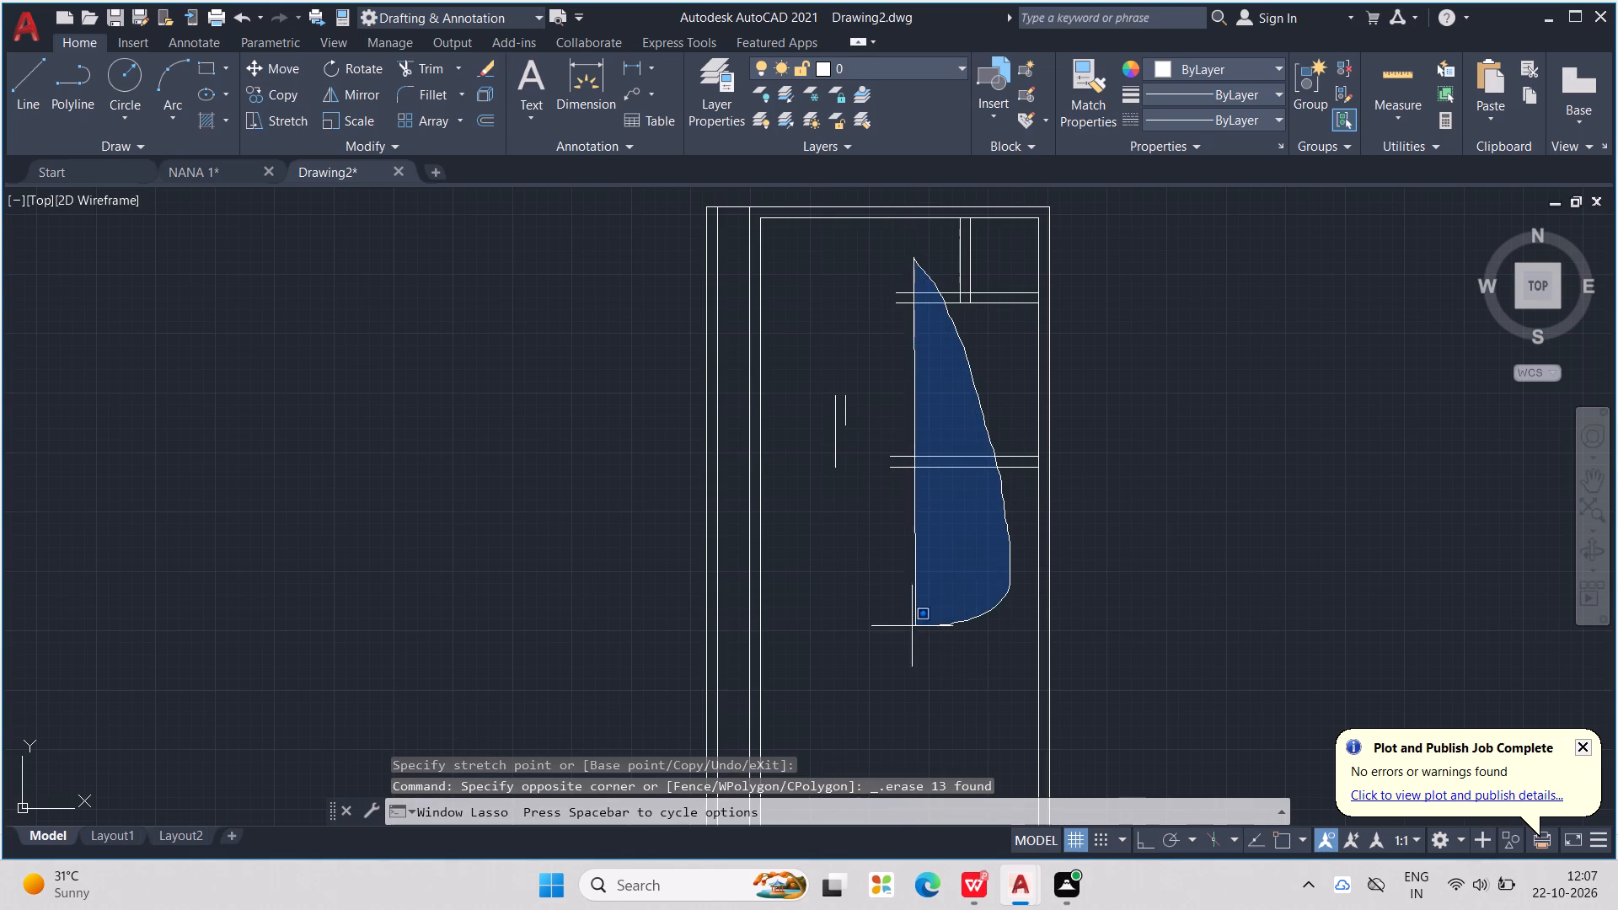
pyautogui.moveTo(912, 626); pyautogui.dragTo(758, 471)
pyautogui.moveTo(905, 313); pyautogui.dragTo(916, 259)
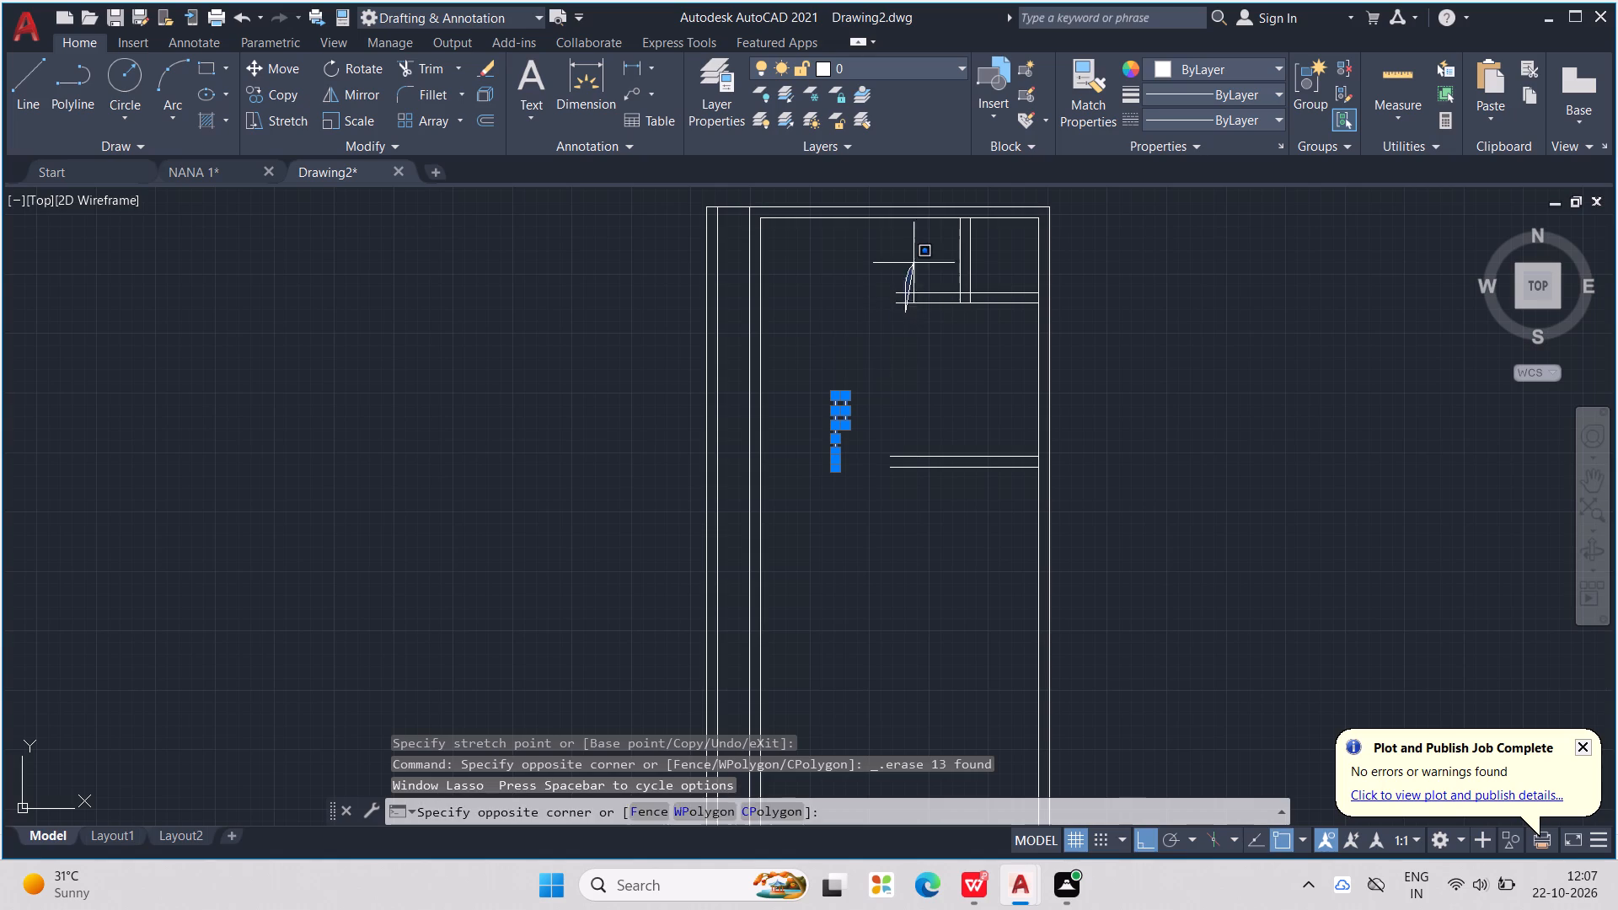
pyautogui.moveTo(916, 259); pyautogui.dragTo(871, 669)
pyautogui.moveTo(871, 629); pyautogui.dragTo(928, 362)
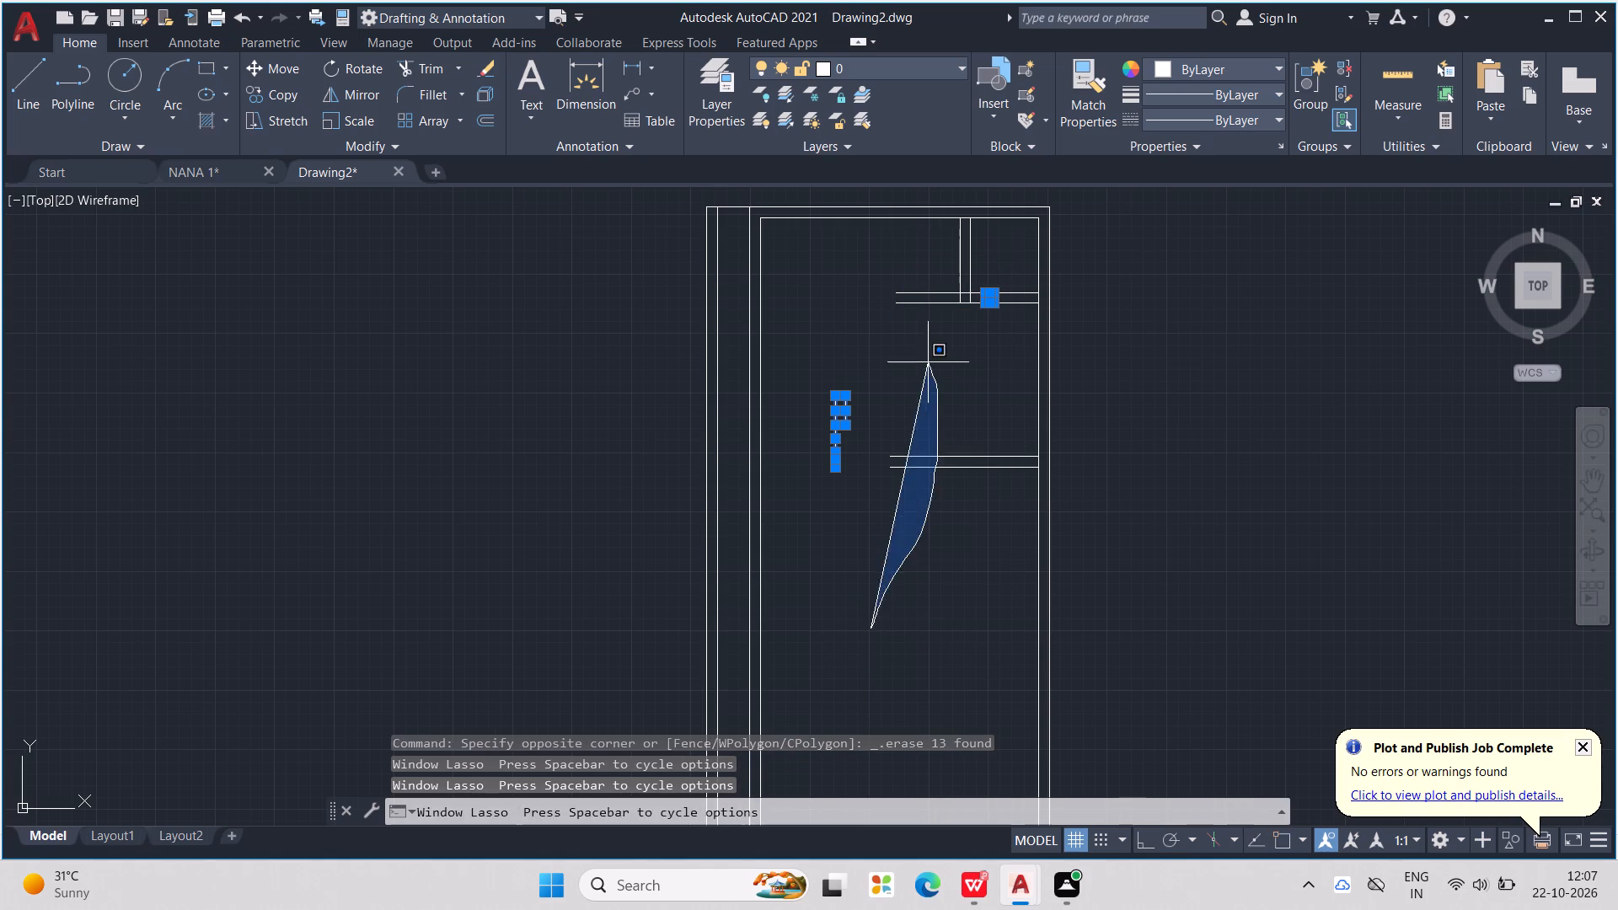
pyautogui.moveTo(928, 362); pyautogui.dragTo(924, 353)
pyautogui.click(924, 298)
pyautogui.moveTo(946, 255); pyautogui.dragTo(979, 265)
pyautogui.moveTo(977, 265); pyautogui.dragTo(972, 265)
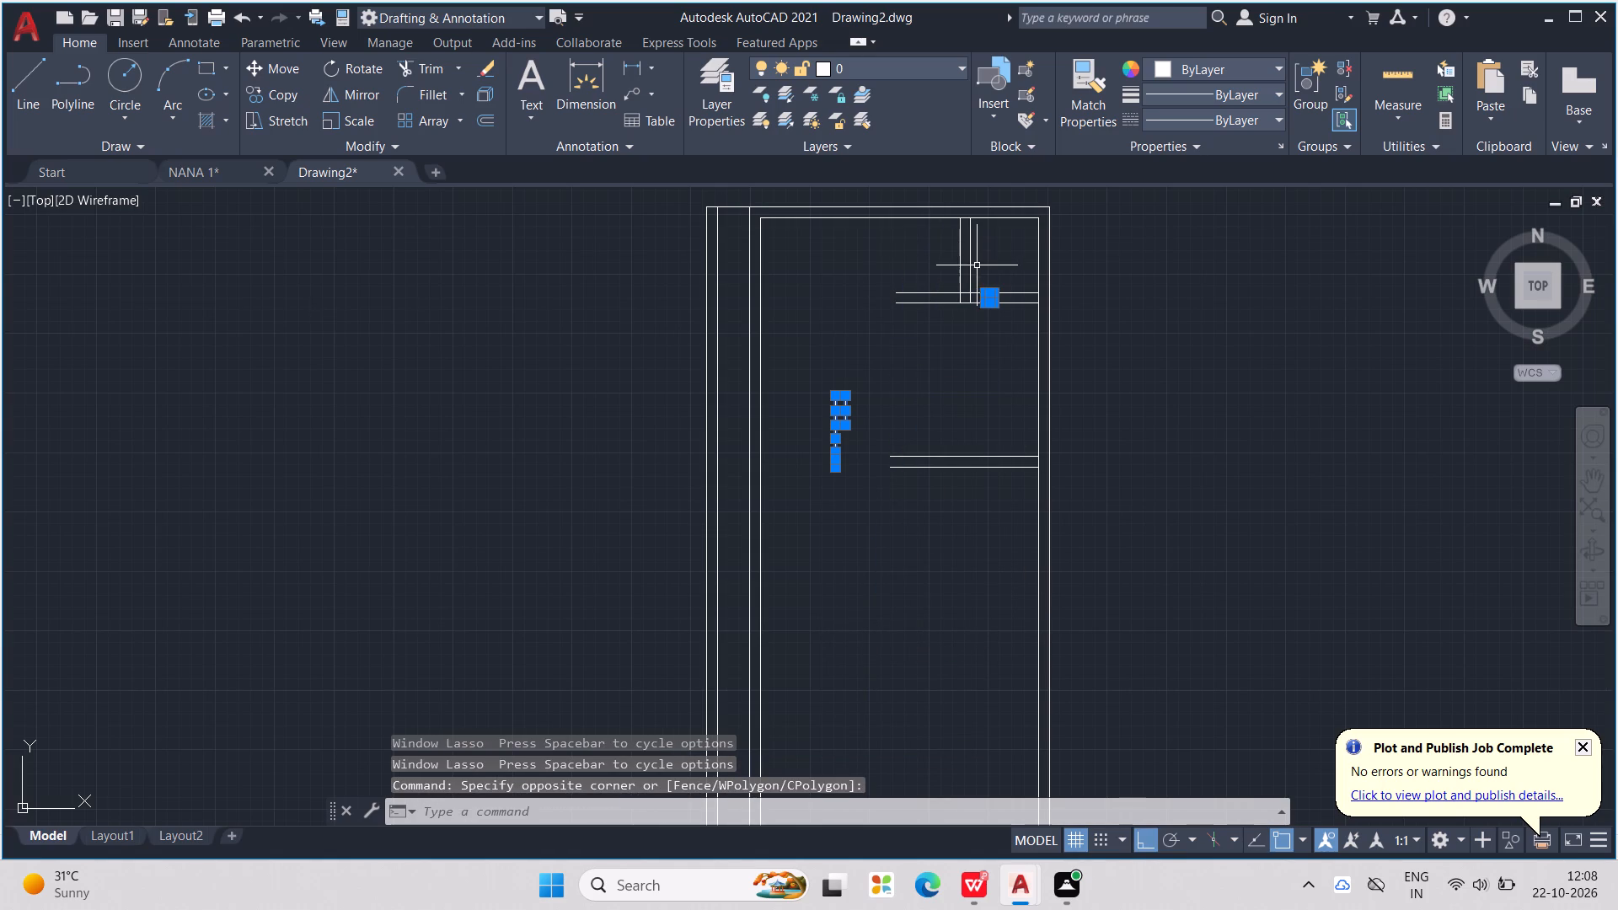
pyautogui.moveTo(972, 265); pyautogui.dragTo(938, 273)
pyautogui.scroll(3, 939, 273)
pyautogui.moveTo(939, 273); pyautogui.dragTo(930, 508)
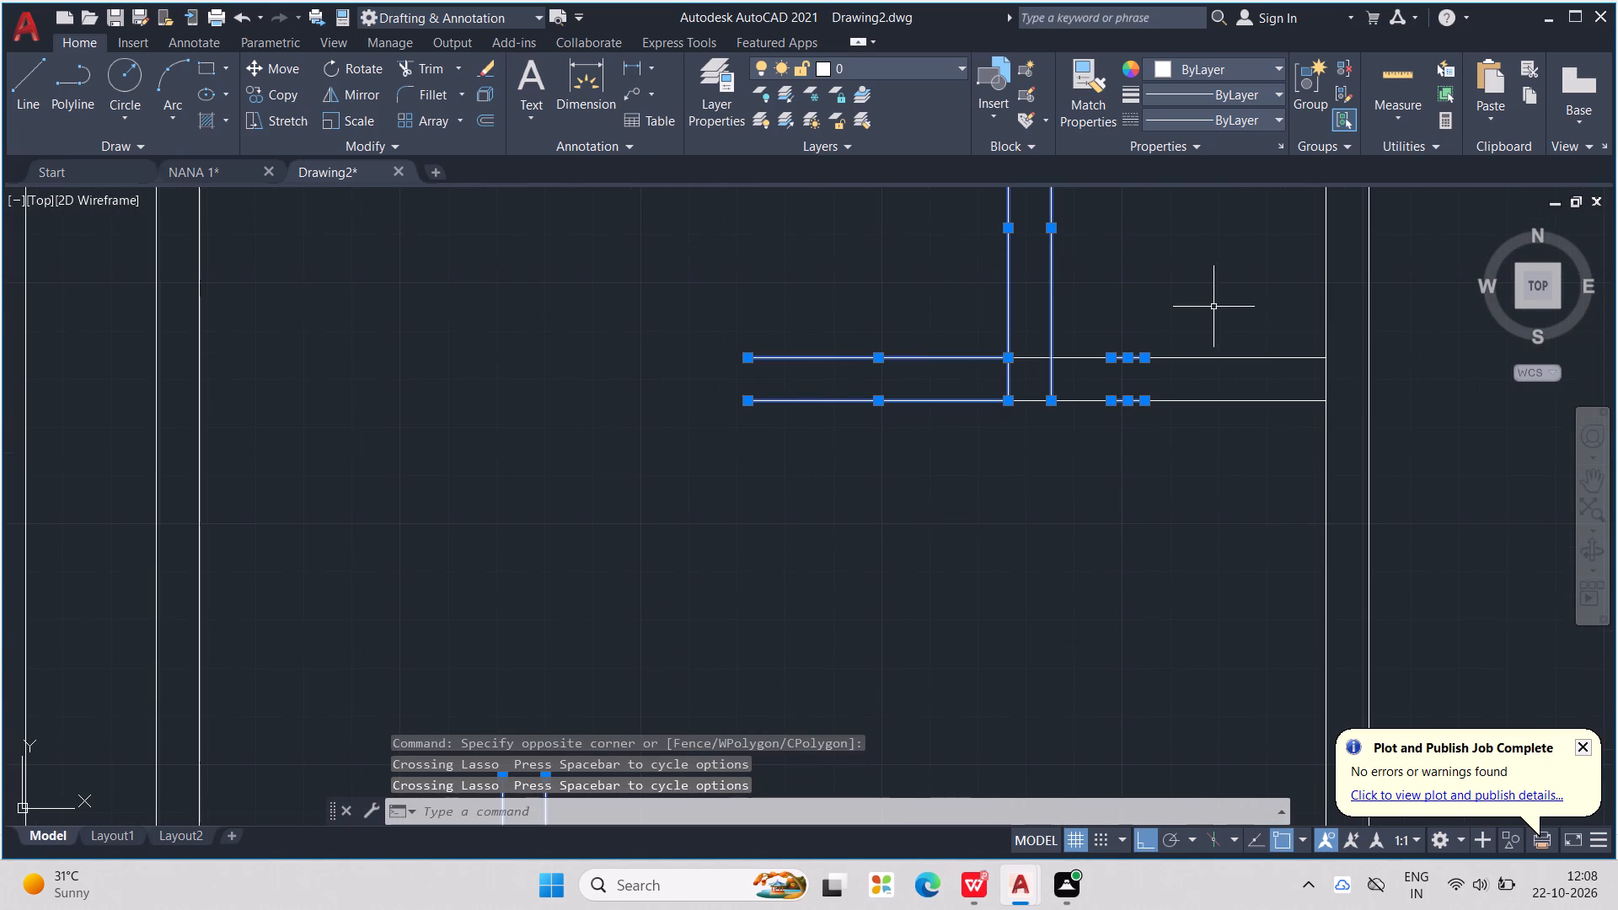
pyautogui.moveTo(1213, 303); pyautogui.dragTo(1238, 513)
pyautogui.moveTo(1239, 507); pyautogui.dragTo(1142, 351, button='middle')
pyautogui.scroll(-2, 1139, 349)
pyautogui.moveTo(1009, 533); pyautogui.dragTo(1038, 664)
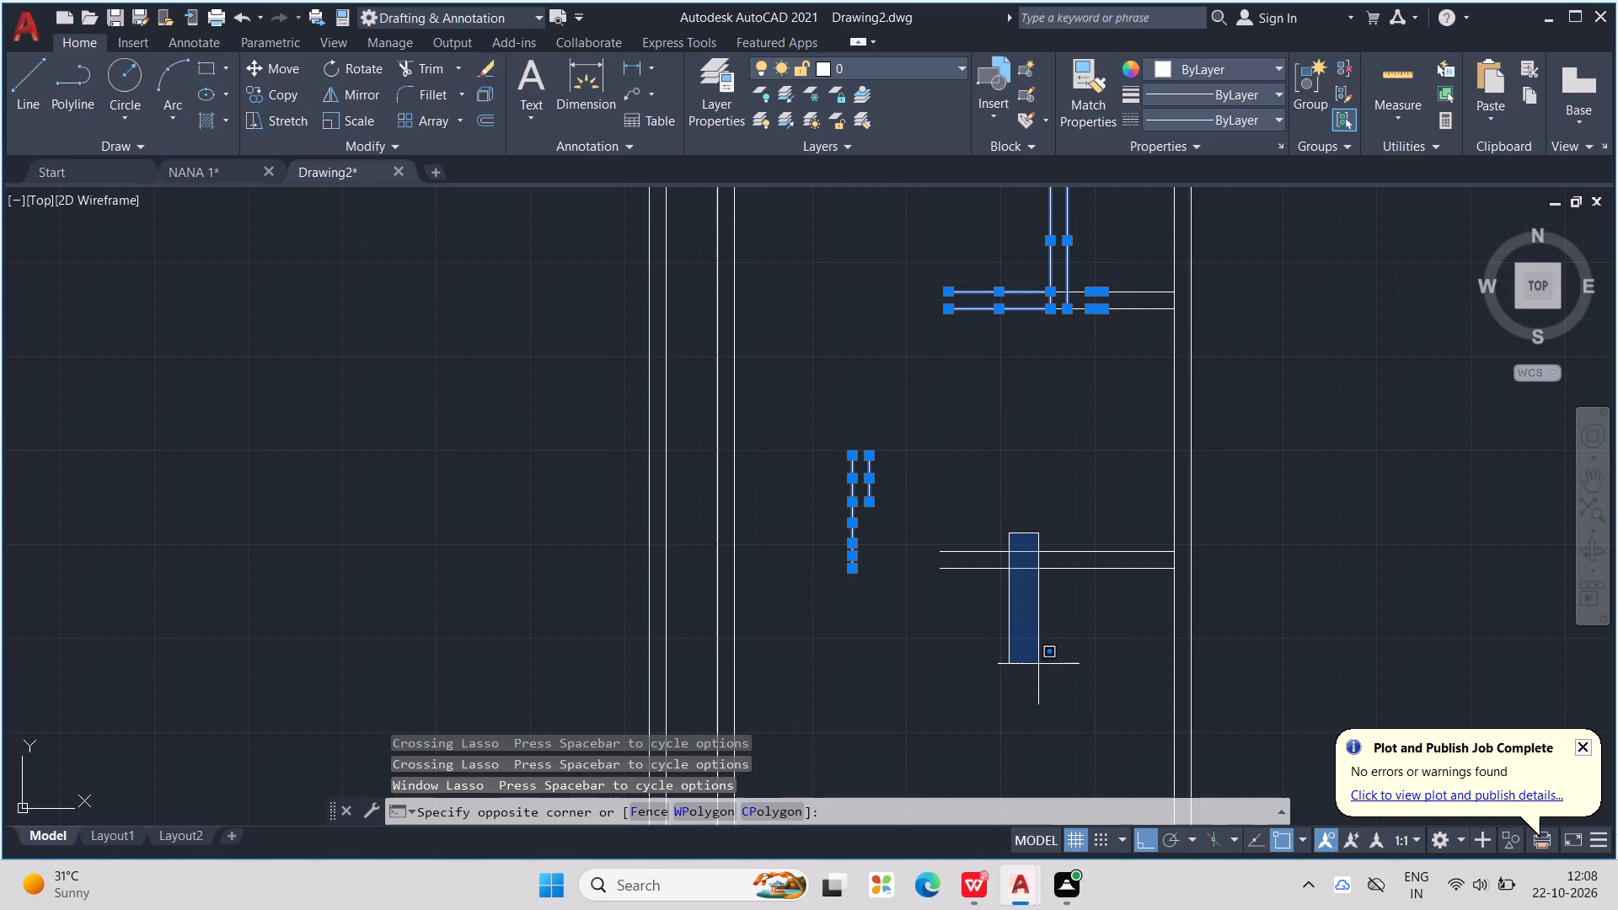
pyautogui.moveTo(1040, 654); pyautogui.dragTo(1031, 490)
pyautogui.moveTo(1031, 490); pyautogui.dragTo(1068, 635)
pyautogui.moveTo(1068, 635); pyautogui.dragTo(1053, 511)
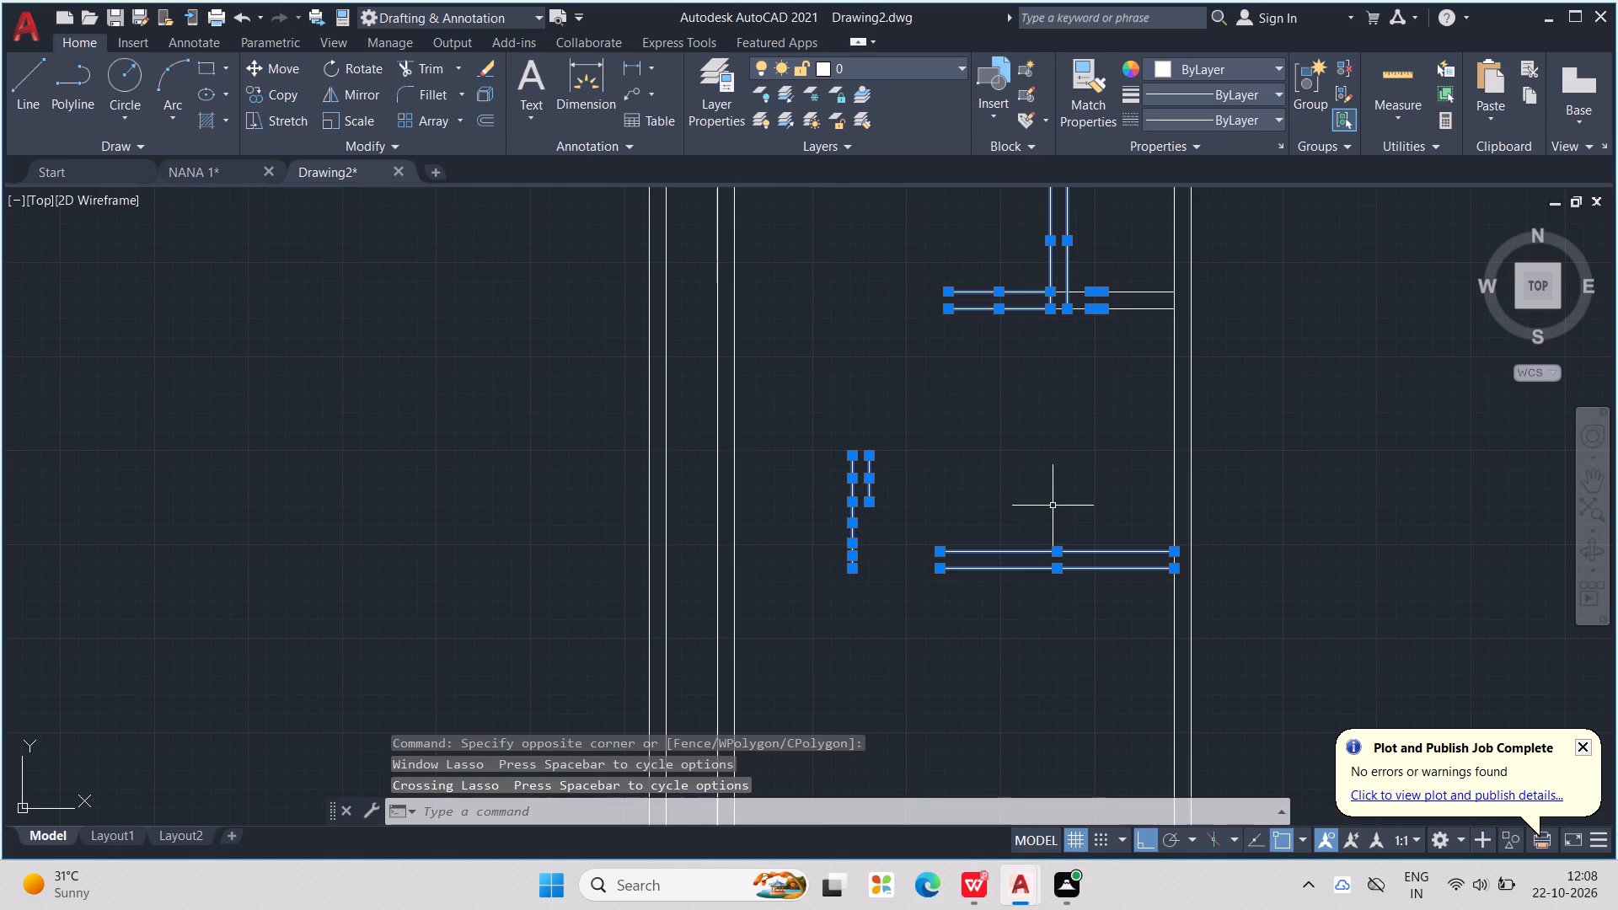
pyautogui.press('Delete')
# Erase the two remaining horizontal wall lines that meet the right outer wall in the upper part of the plan.
pyautogui.scroll(-1, 1050, 530)
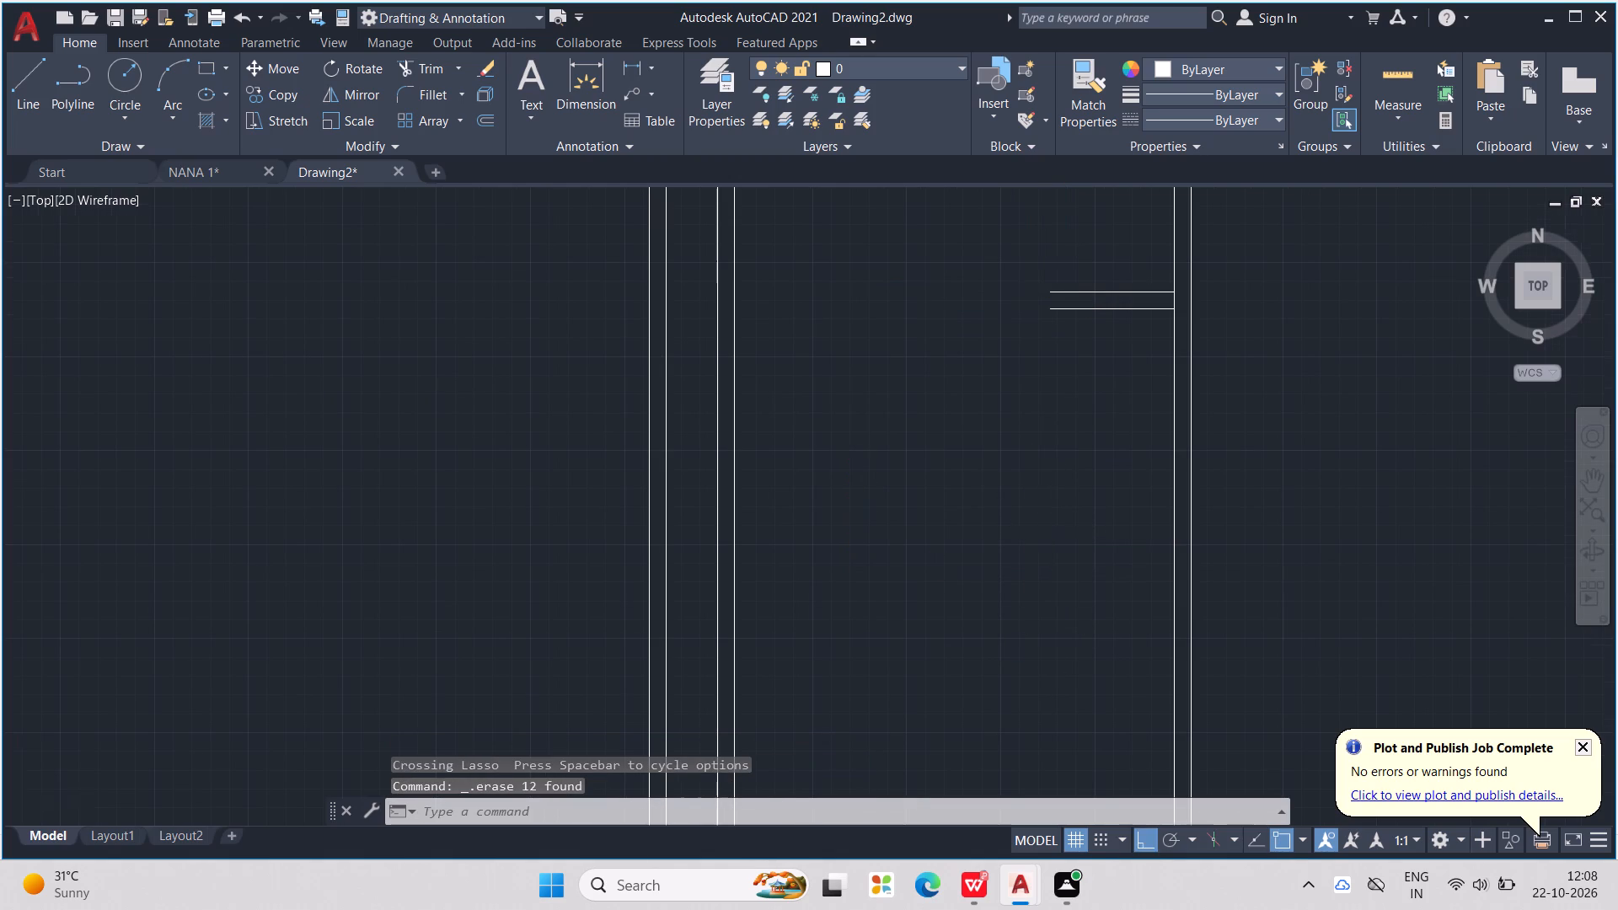
pyautogui.scroll(-1, 1049, 531)
pyautogui.scroll(2, 1072, 474)
pyautogui.moveTo(1044, 342); pyautogui.dragTo(1045, 474)
pyautogui.moveTo(1041, 490); pyautogui.dragTo(1046, 415)
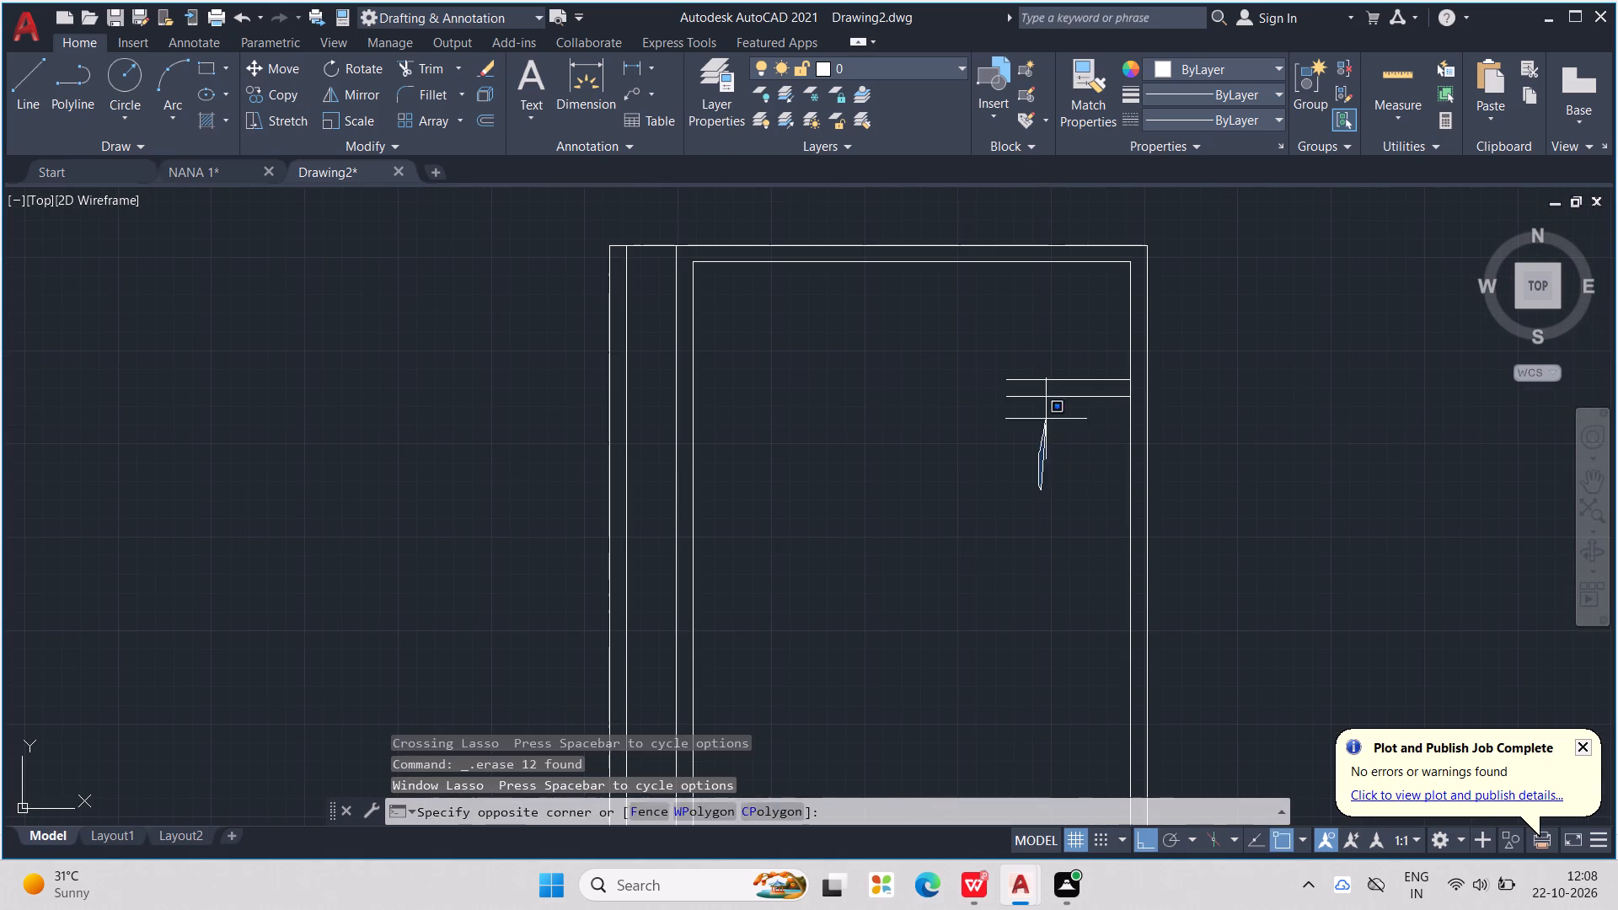
pyautogui.moveTo(1046, 415); pyautogui.dragTo(1042, 339)
pyautogui.scroll(2, 1049, 410)
pyautogui.click(1063, 377)
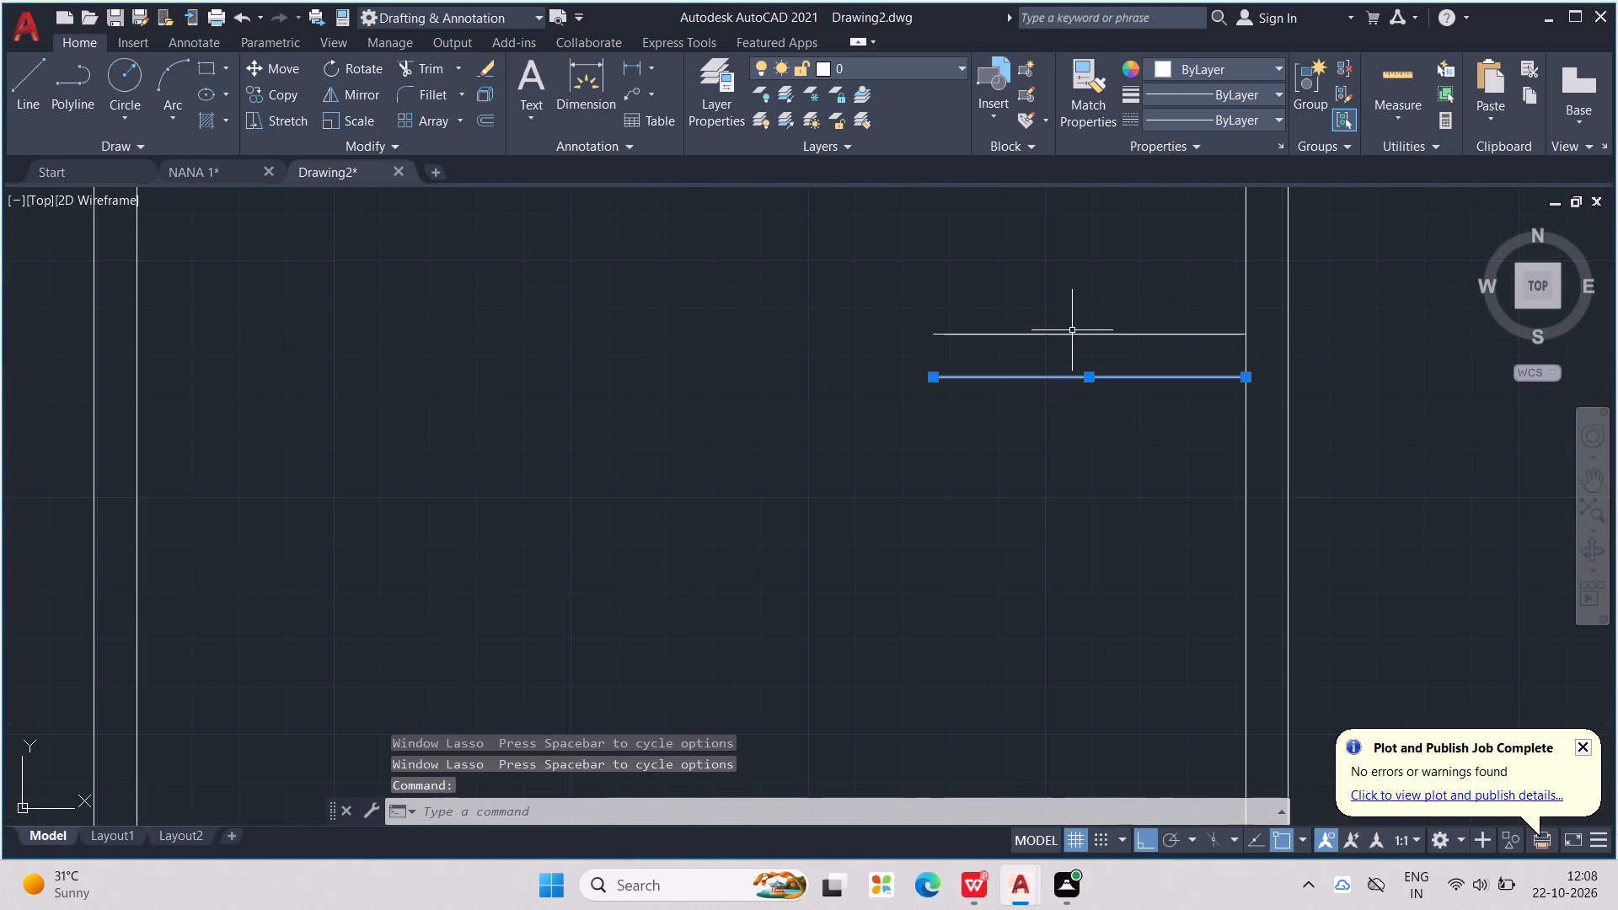
pyautogui.click(1072, 330)
pyautogui.click(1073, 334)
pyautogui.click(1073, 337)
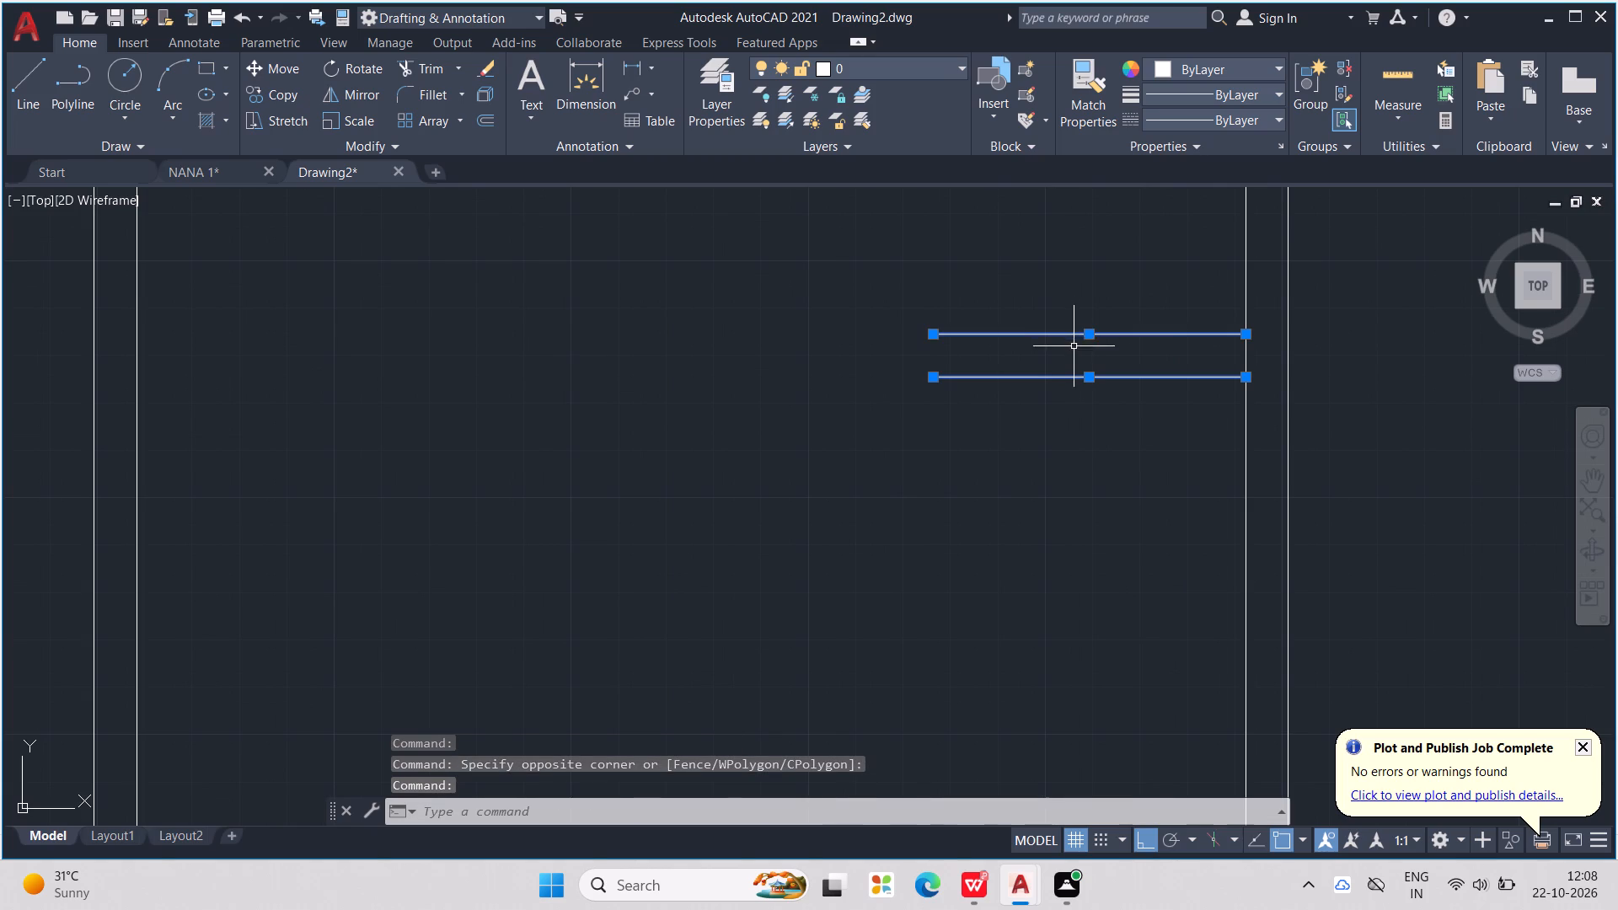
pyautogui.press('Delete')
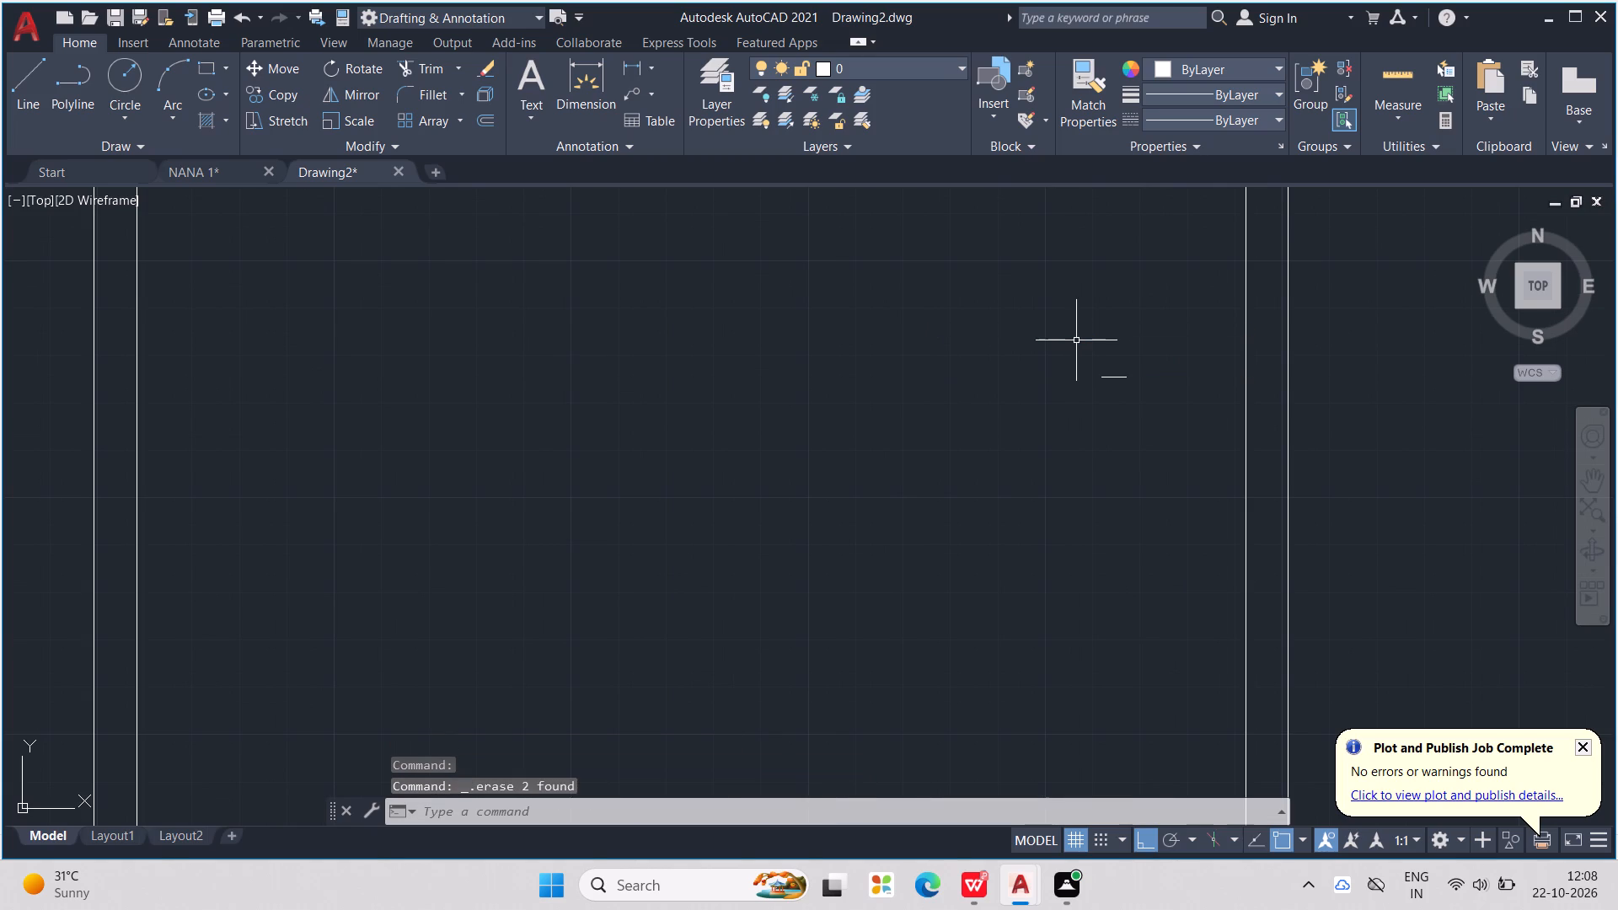
# Erase the tiny leftover horizontal line segment near the right outer wall.
pyautogui.moveTo(1076, 340); pyautogui.dragTo(988, 410, button='middle')
pyautogui.moveTo(996, 430); pyautogui.dragTo(1014, 451)
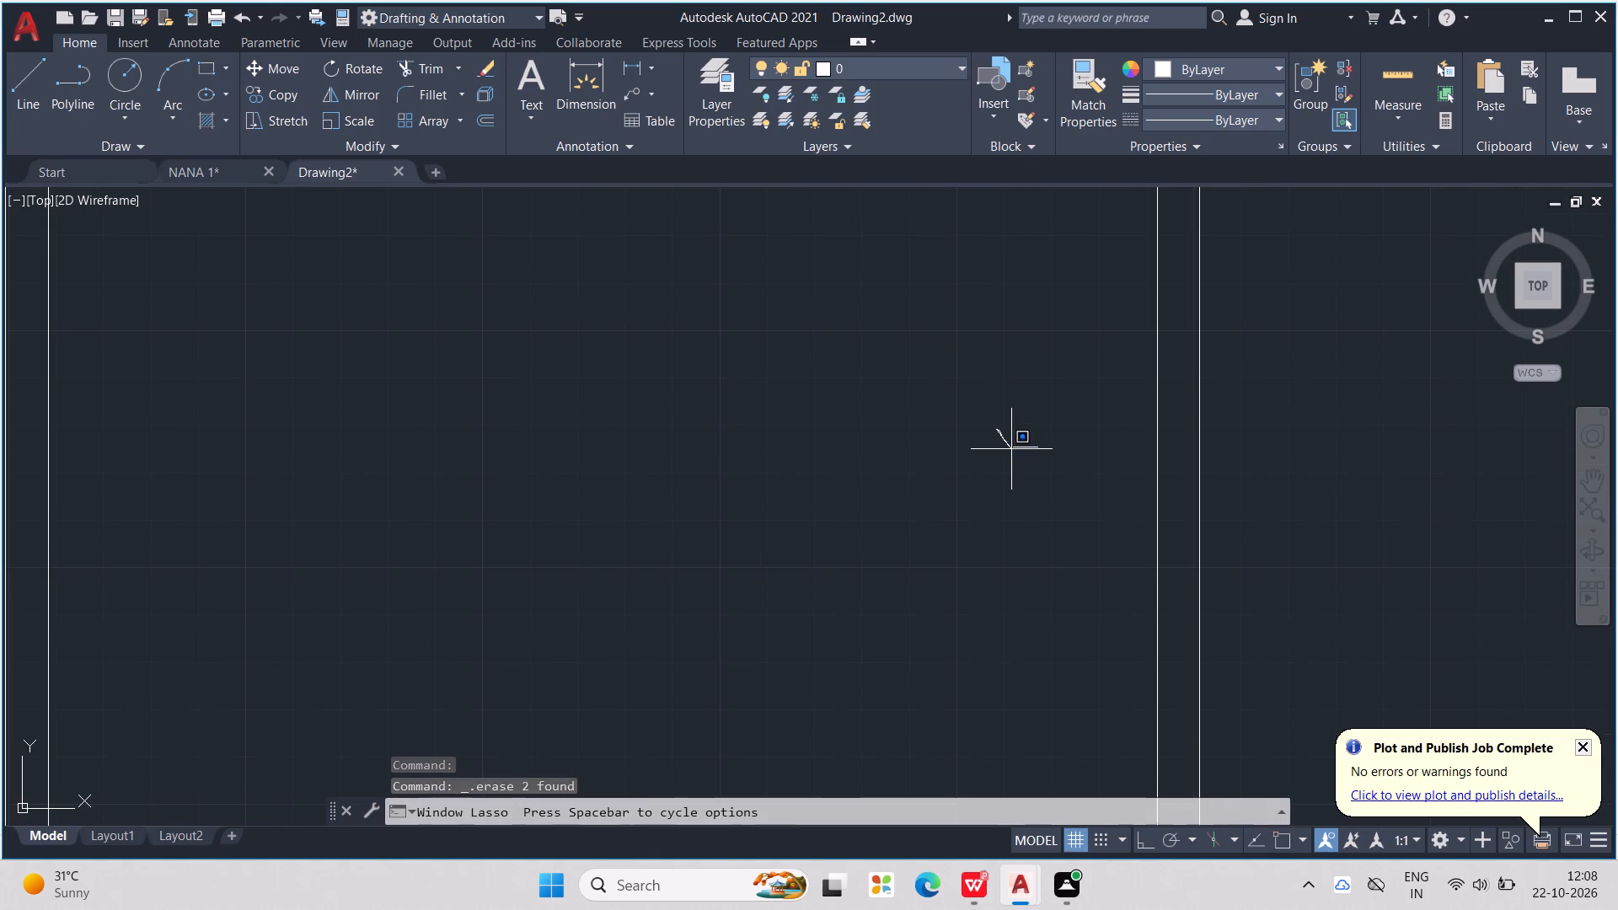
pyautogui.moveTo(1014, 451); pyautogui.dragTo(1032, 433)
pyautogui.moveTo(1032, 433); pyautogui.dragTo(1028, 462)
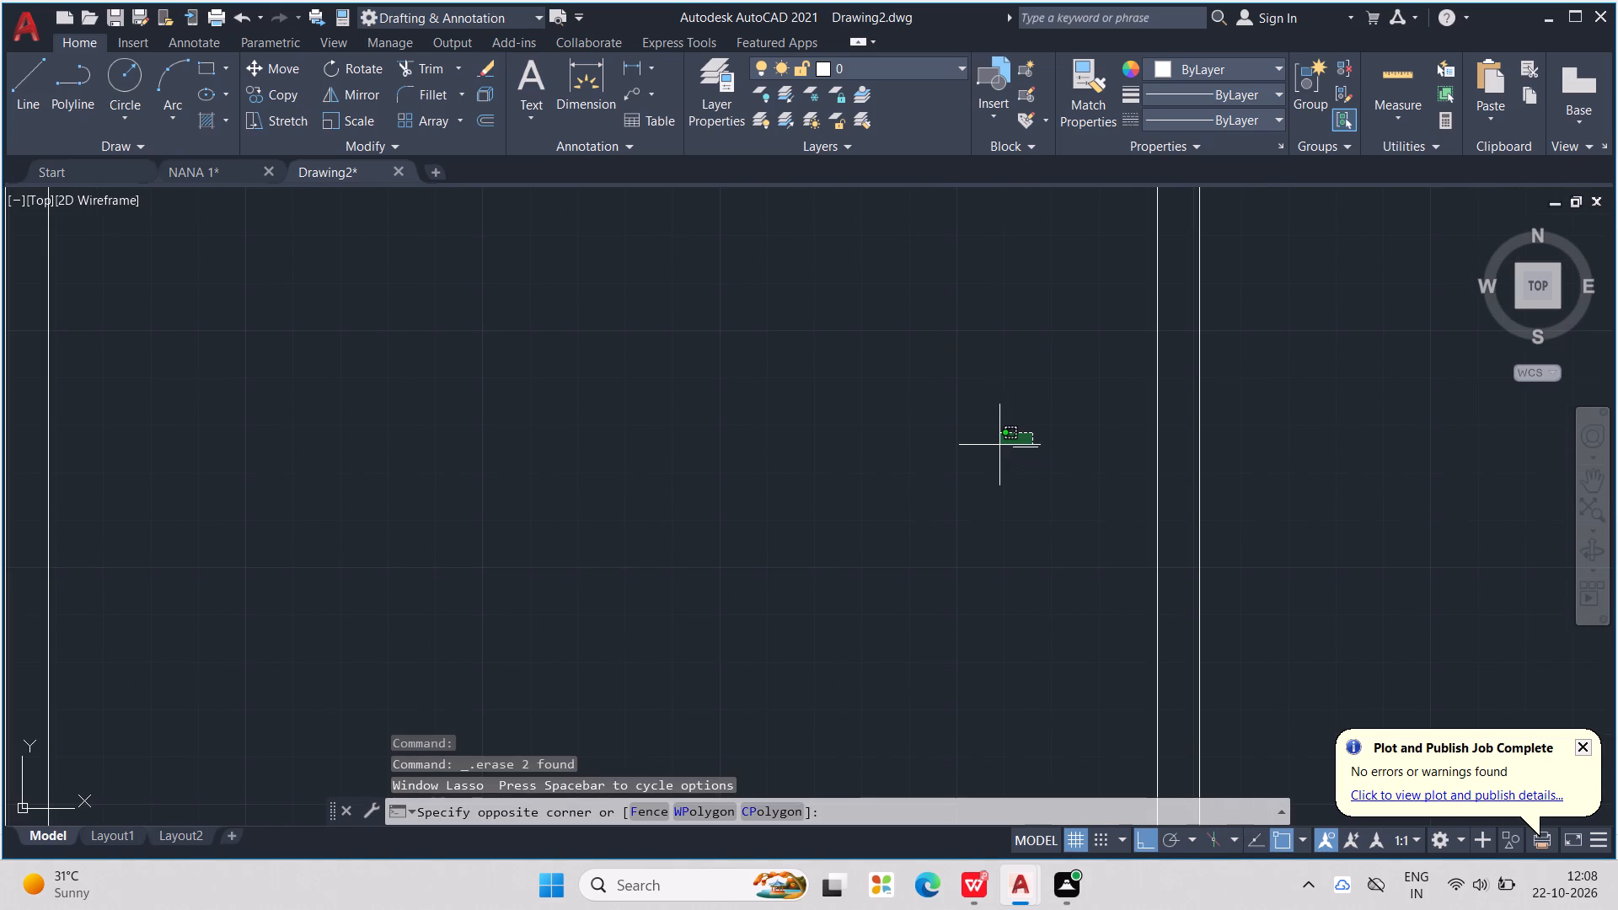
pyautogui.press('Delete')
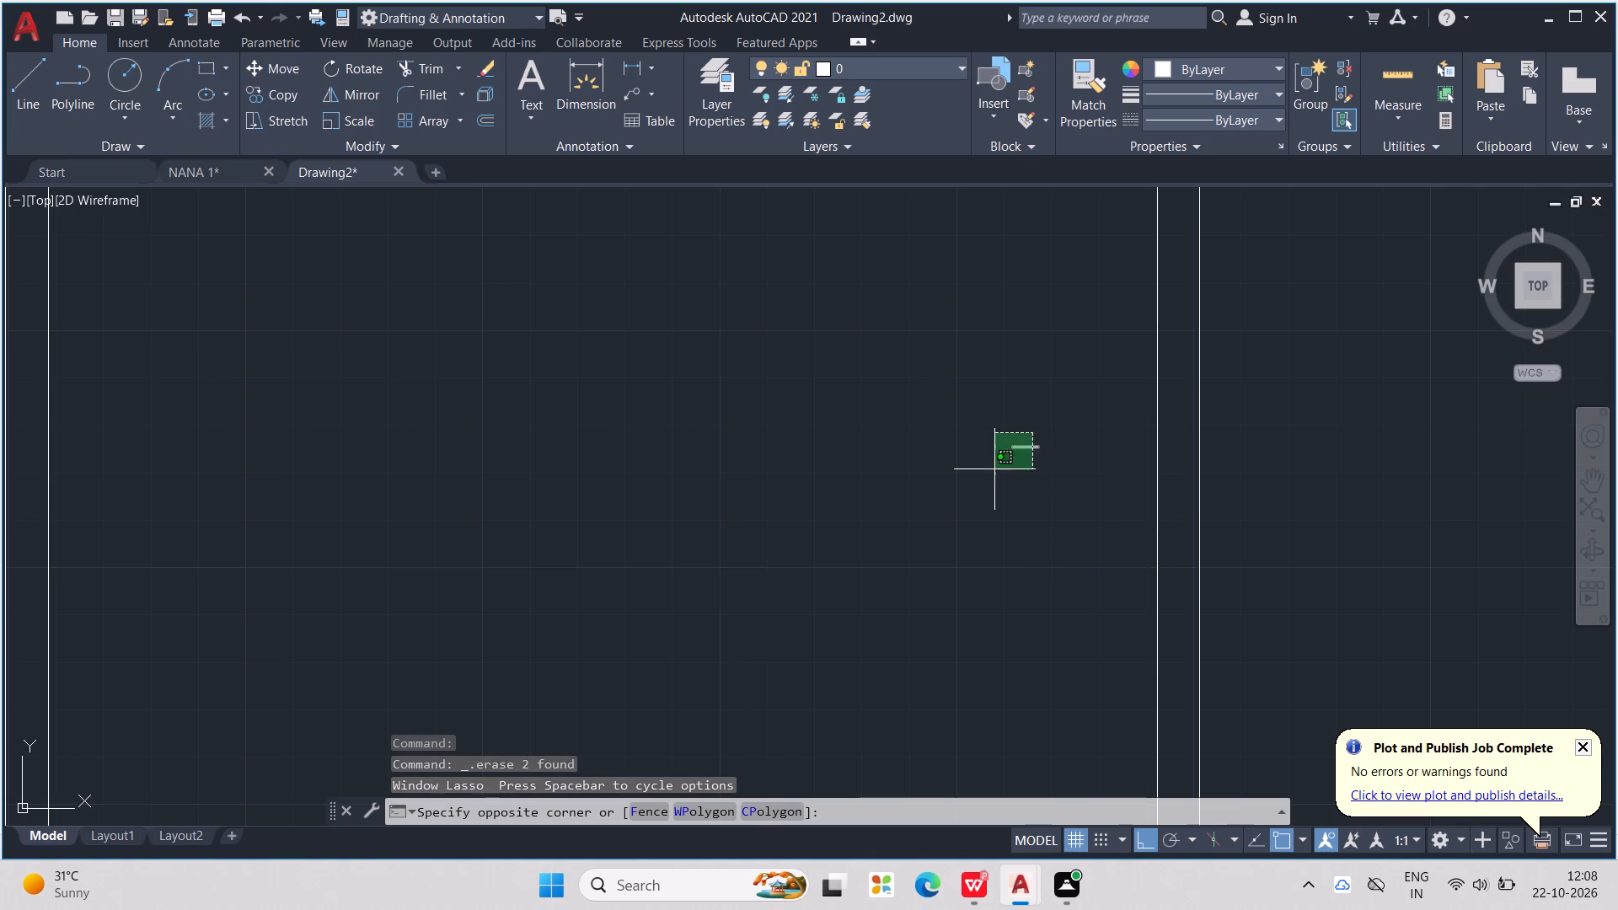
pyautogui.click(994, 469)
pyautogui.press('Delete')
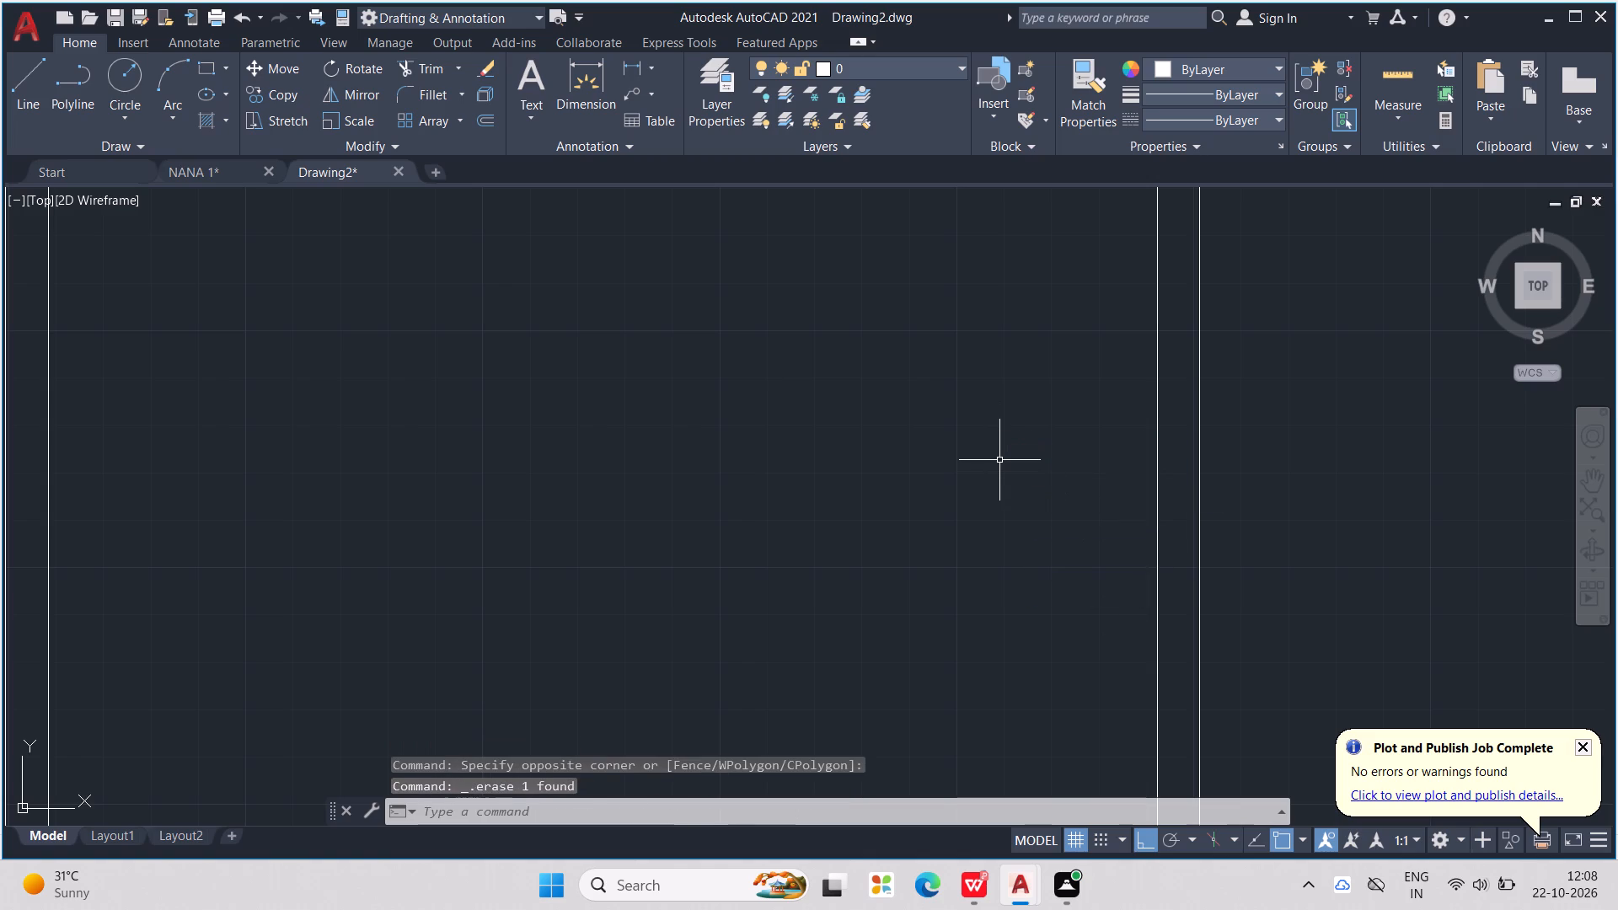
pyautogui.scroll(-4, 999, 460)
pyautogui.moveTo(982, 504); pyautogui.dragTo(930, 376, button='middle')
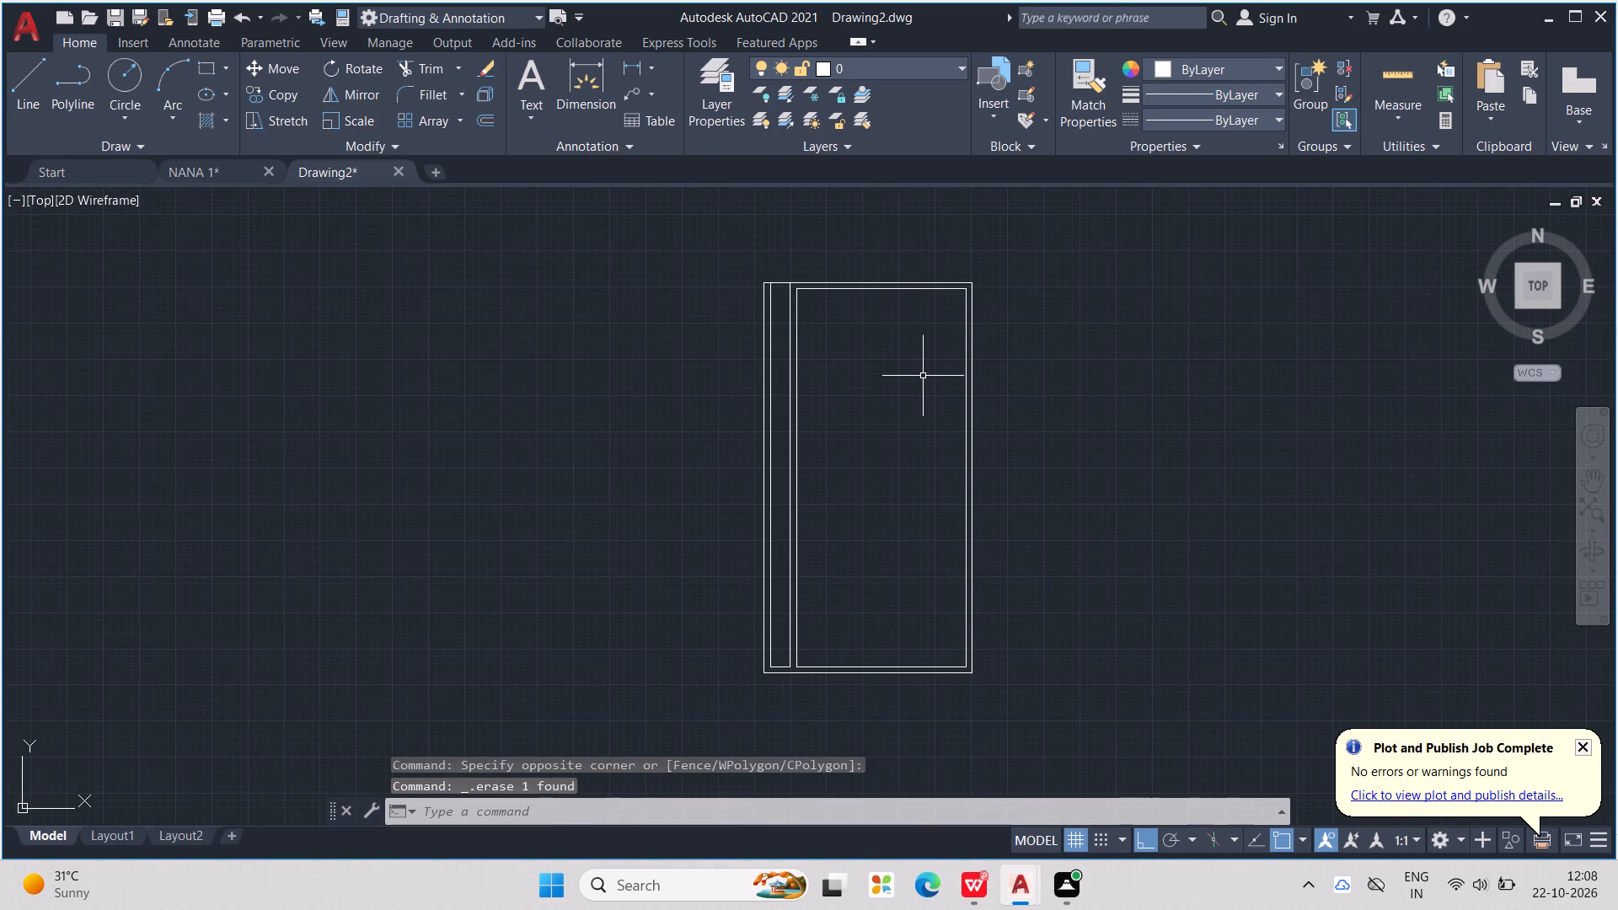
pyautogui.press('Escape')
pyautogui.press('Escape')
pyautogui.press('Escape')
pyautogui.press('Escape')
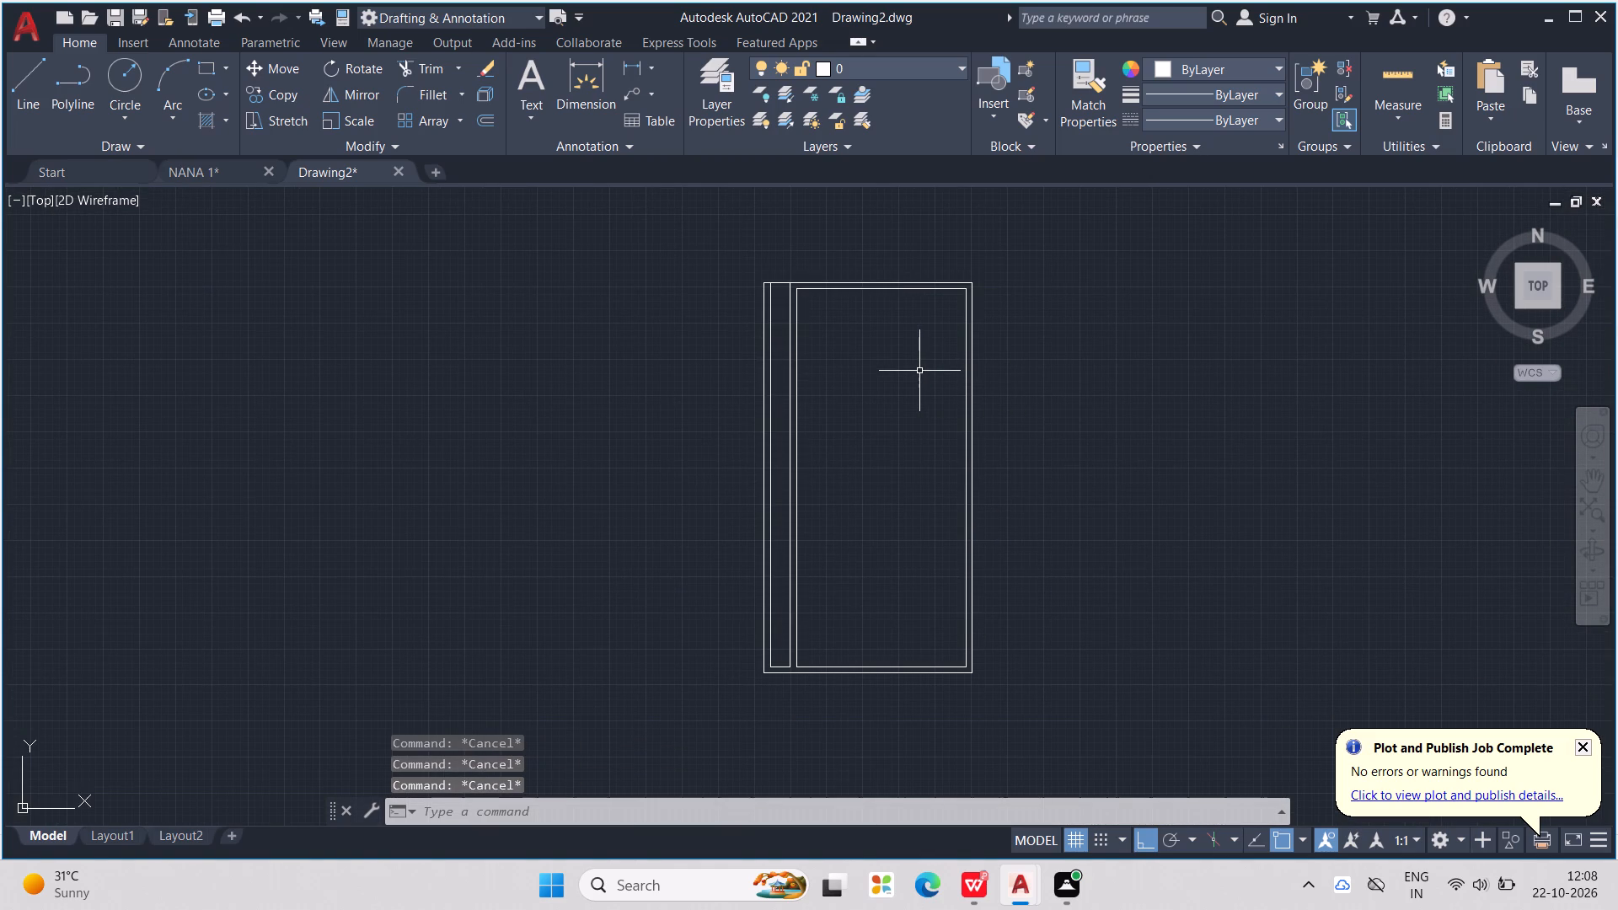
# Offset the main room's left inner wall line 9' to the right, into the room.
pyautogui.write('OFF')
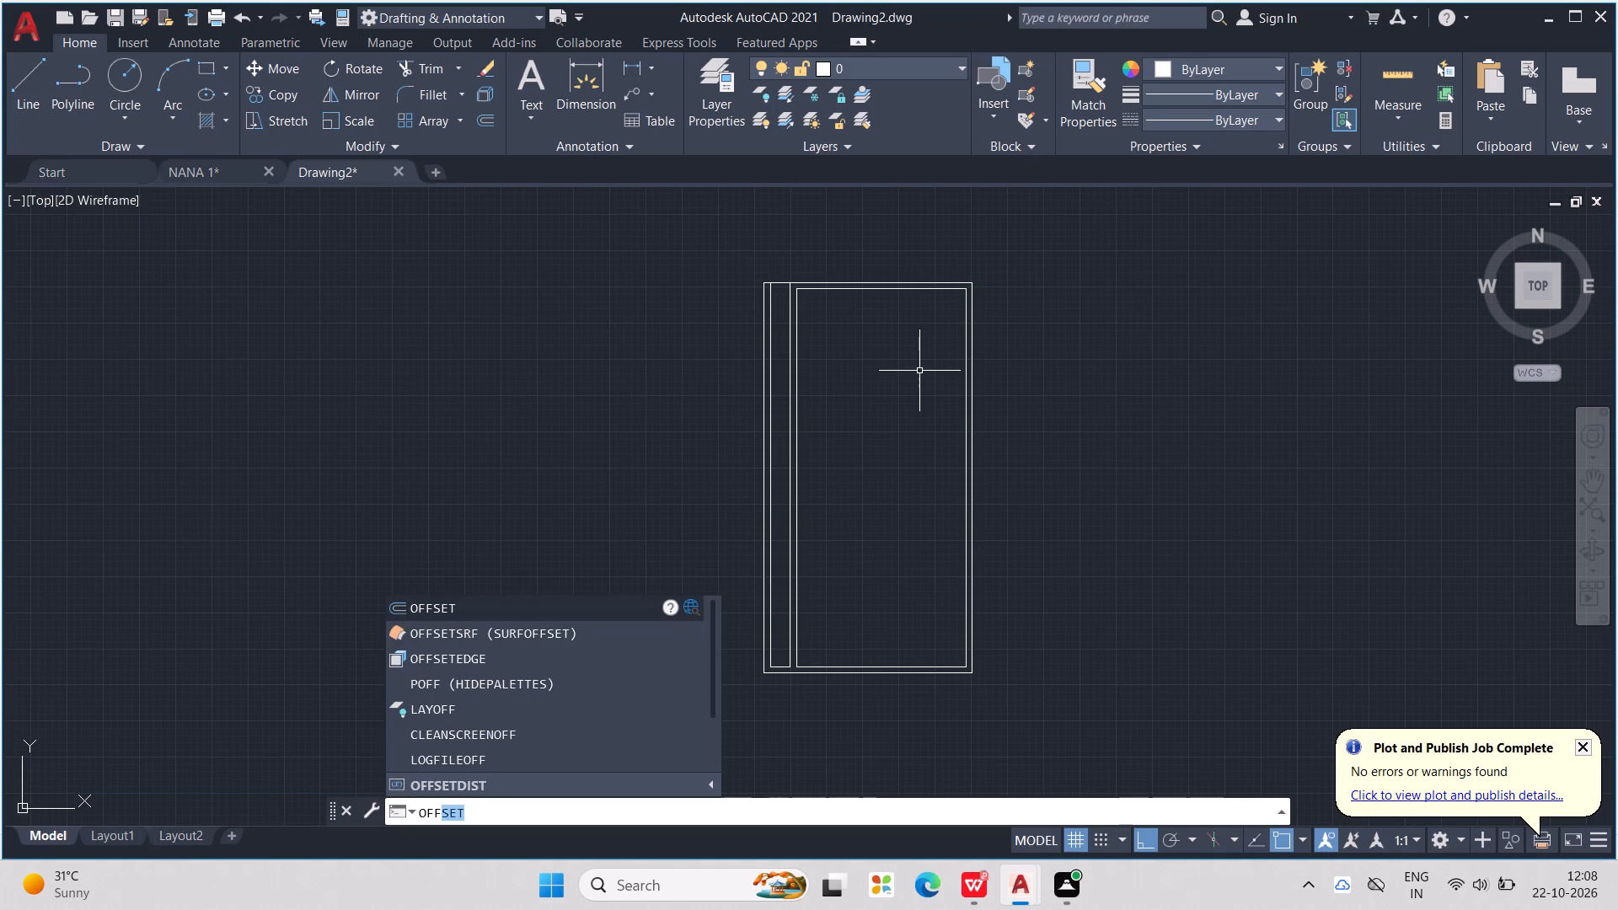
pyautogui.press('Return')
pyautogui.write("9'")
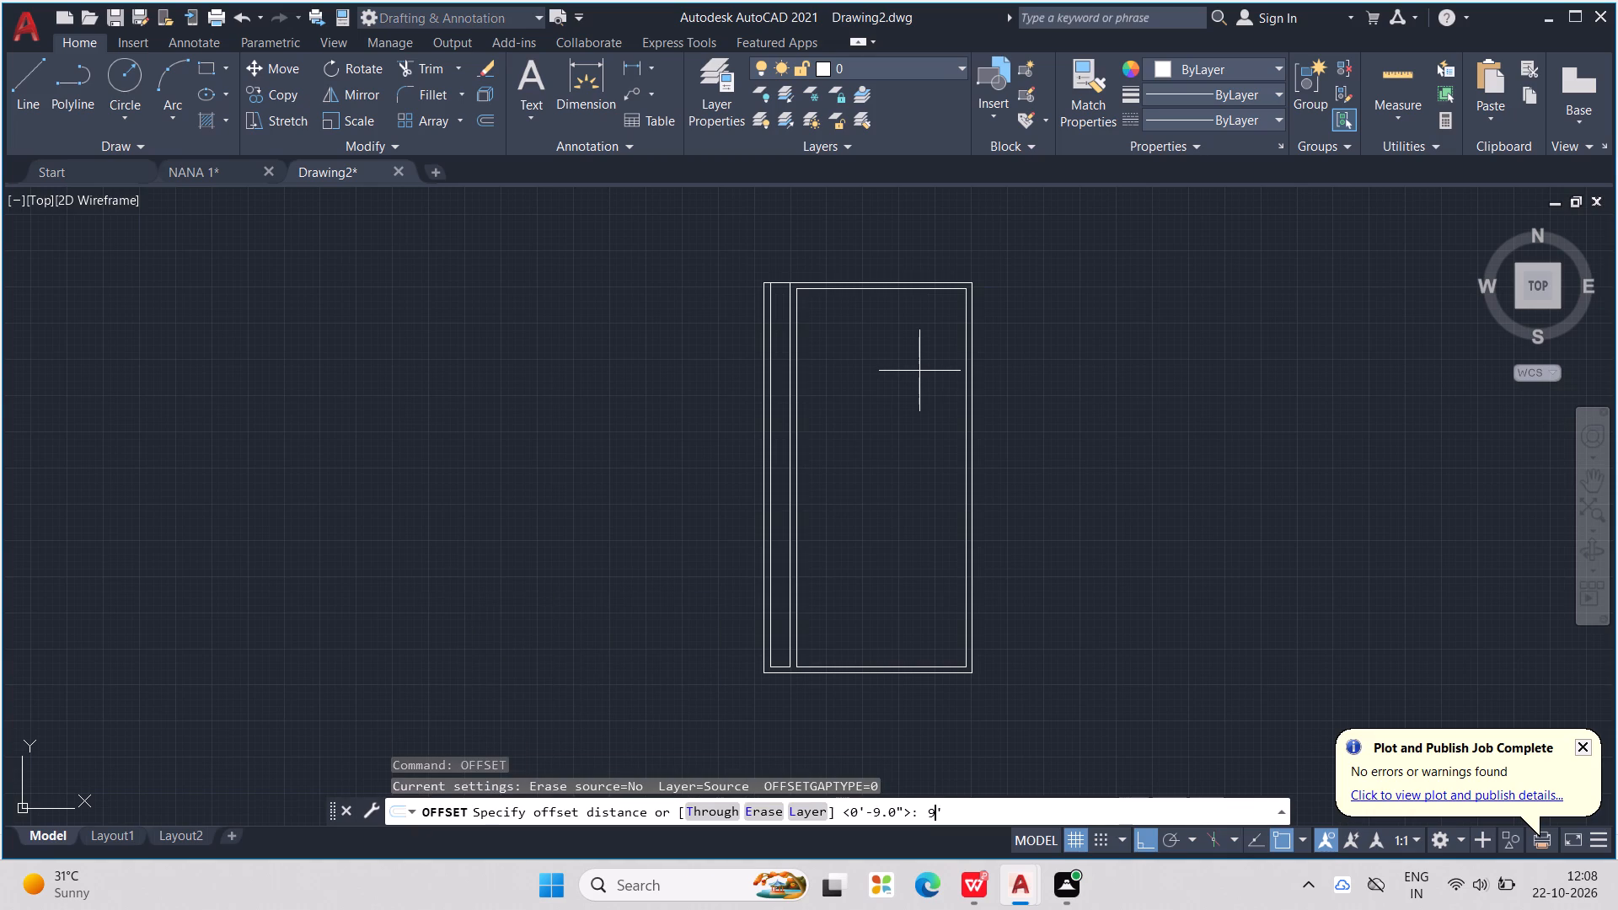
pyautogui.press('Return')
pyautogui.click(798, 333)
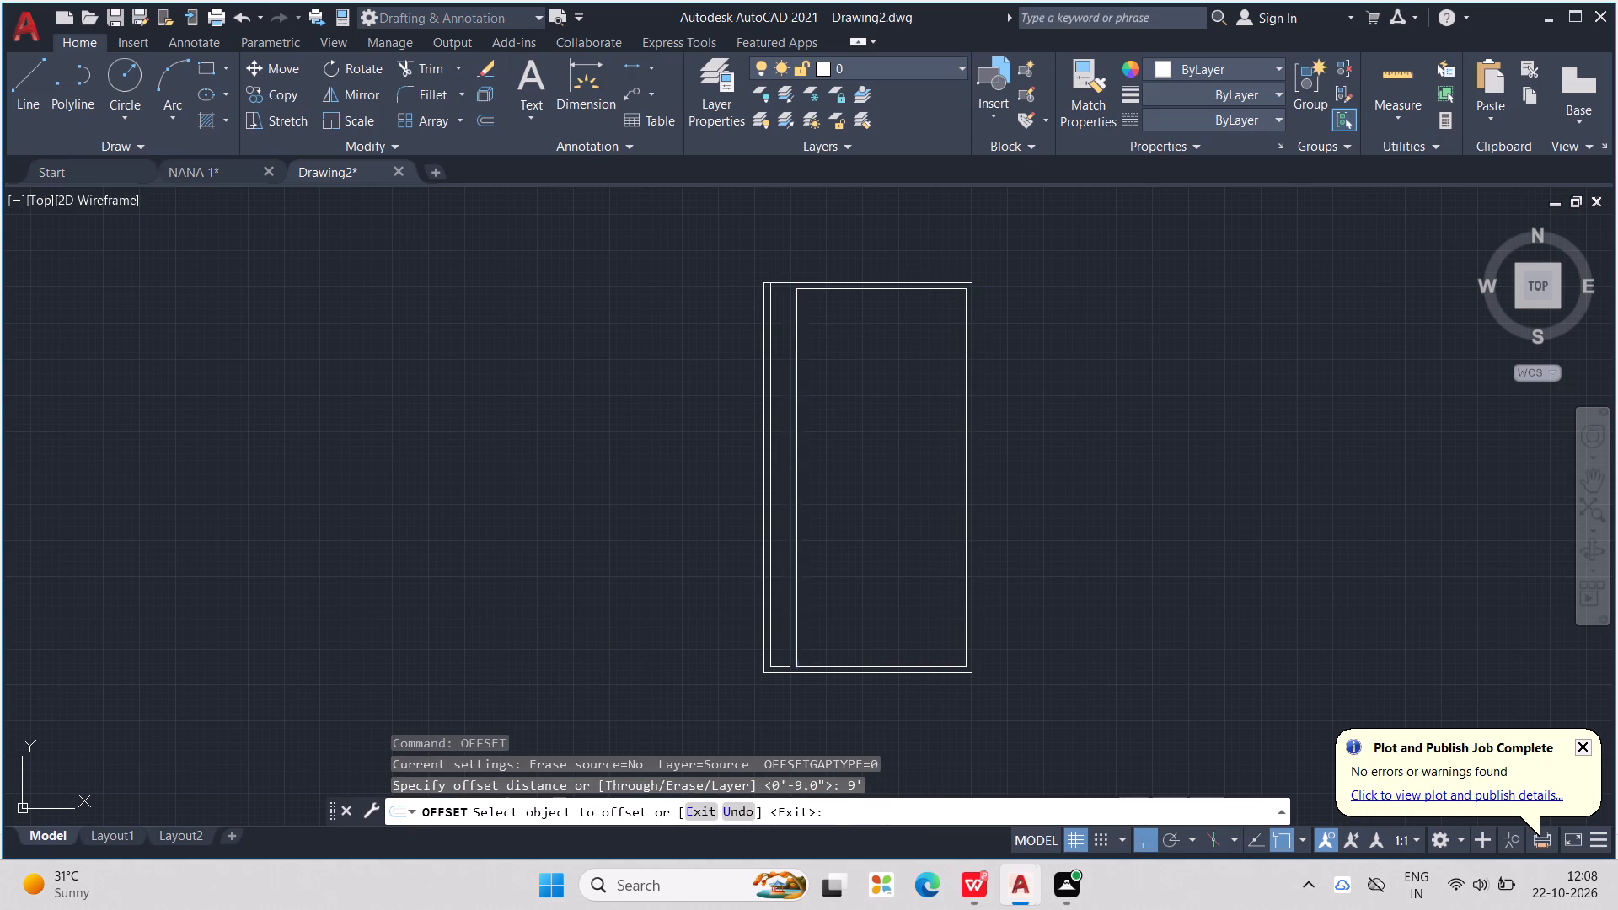
pyautogui.click(841, 352)
pyautogui.press('Escape')
pyautogui.press('Escape')
pyautogui.press('Escape')
pyautogui.press('Escape')
pyautogui.press('Escape')
pyautogui.press('Escape')
pyautogui.press('Escape')
pyautogui.press('Escape')
pyautogui.press('Escape')
pyautogui.press('Escape')
pyautogui.press('Escape')
pyautogui.press('Escape')
pyautogui.press('Escape')
pyautogui.press('Escape')
pyautogui.press('Escape')
pyautogui.press('Escape')
pyautogui.press('Escape')
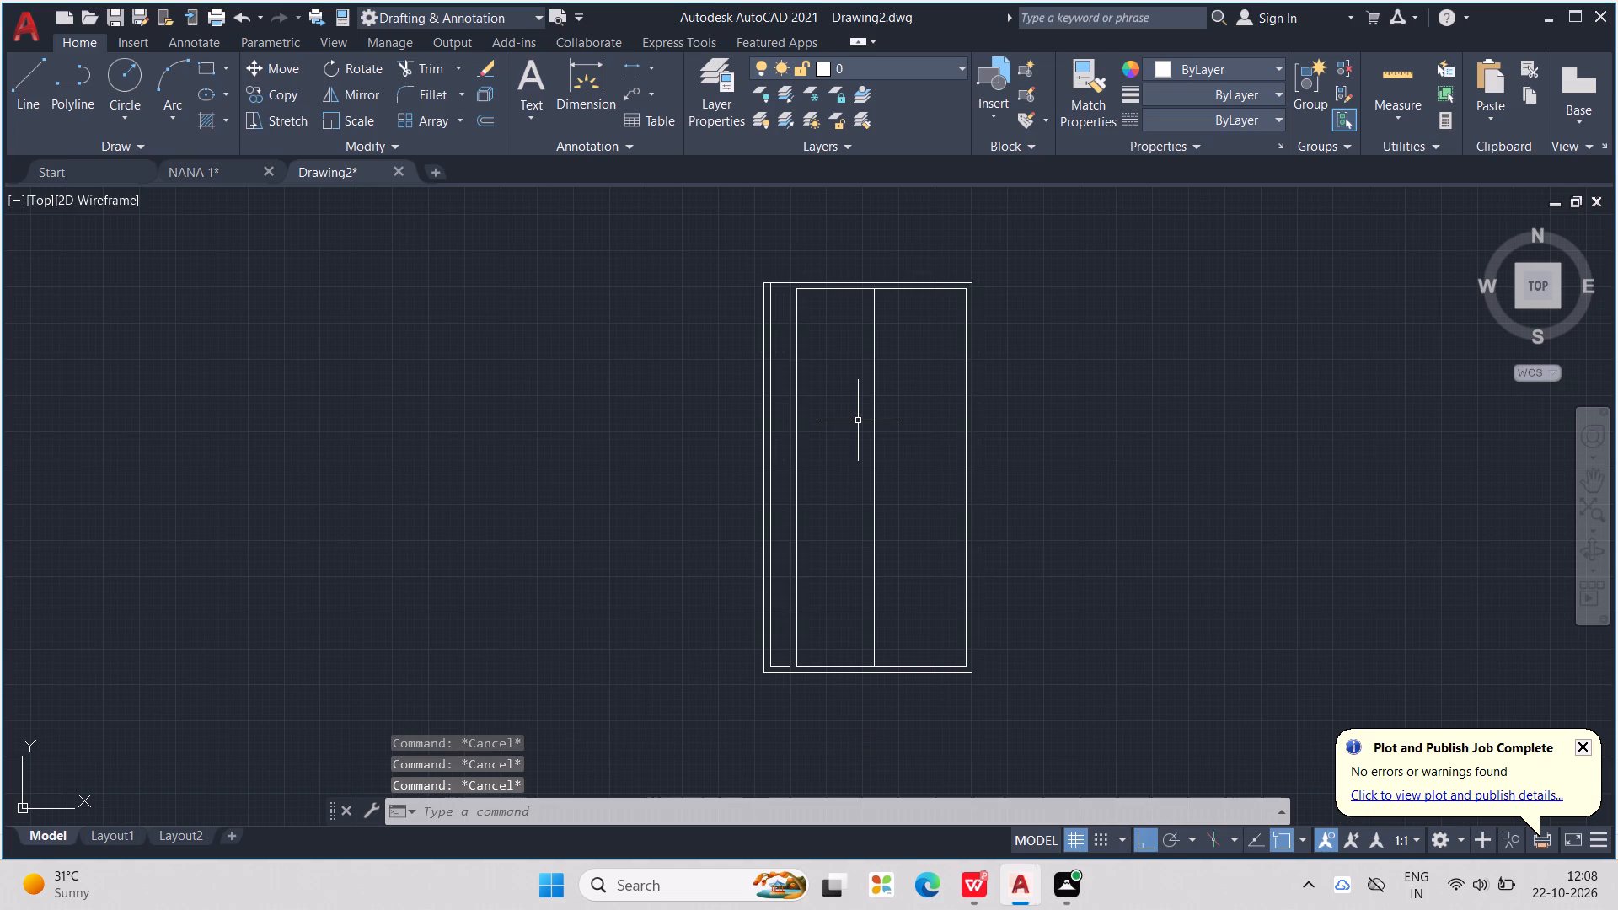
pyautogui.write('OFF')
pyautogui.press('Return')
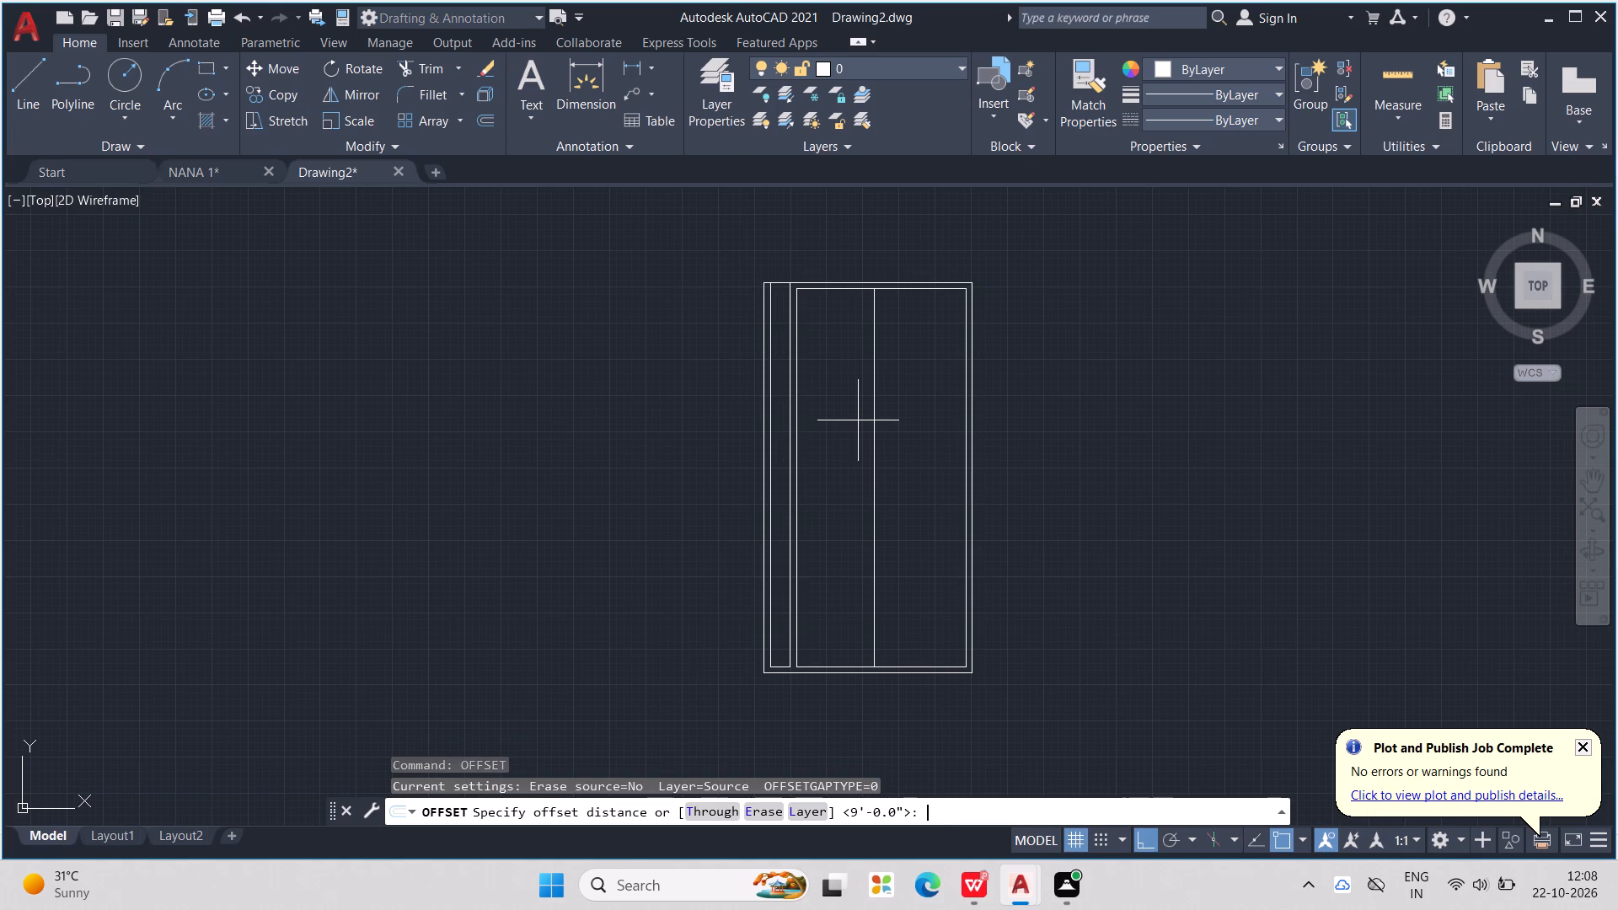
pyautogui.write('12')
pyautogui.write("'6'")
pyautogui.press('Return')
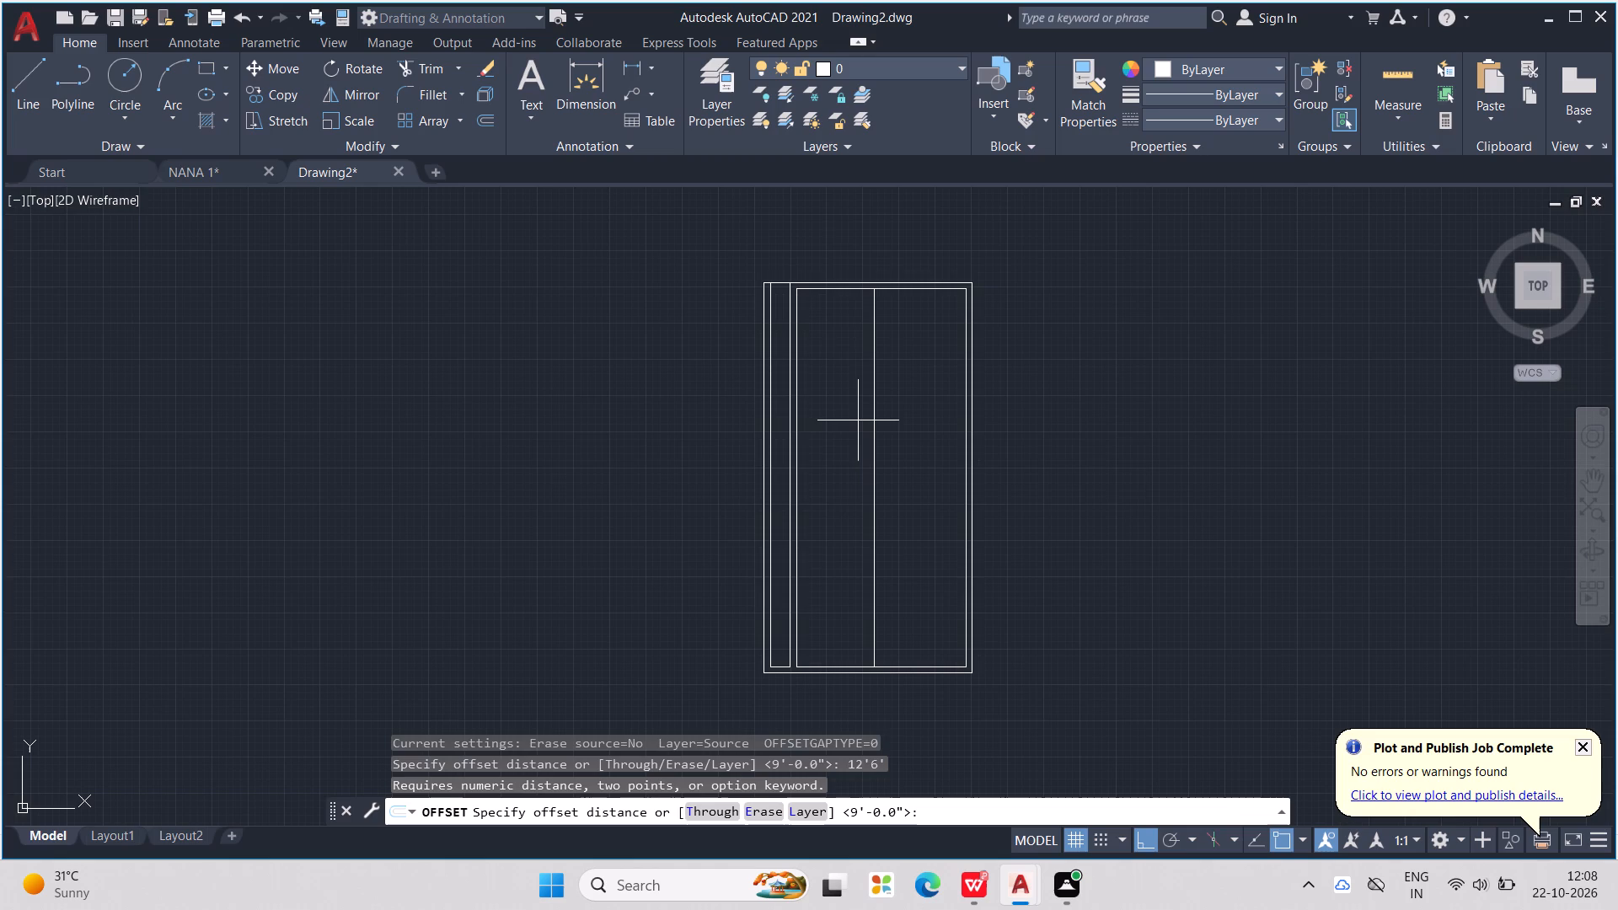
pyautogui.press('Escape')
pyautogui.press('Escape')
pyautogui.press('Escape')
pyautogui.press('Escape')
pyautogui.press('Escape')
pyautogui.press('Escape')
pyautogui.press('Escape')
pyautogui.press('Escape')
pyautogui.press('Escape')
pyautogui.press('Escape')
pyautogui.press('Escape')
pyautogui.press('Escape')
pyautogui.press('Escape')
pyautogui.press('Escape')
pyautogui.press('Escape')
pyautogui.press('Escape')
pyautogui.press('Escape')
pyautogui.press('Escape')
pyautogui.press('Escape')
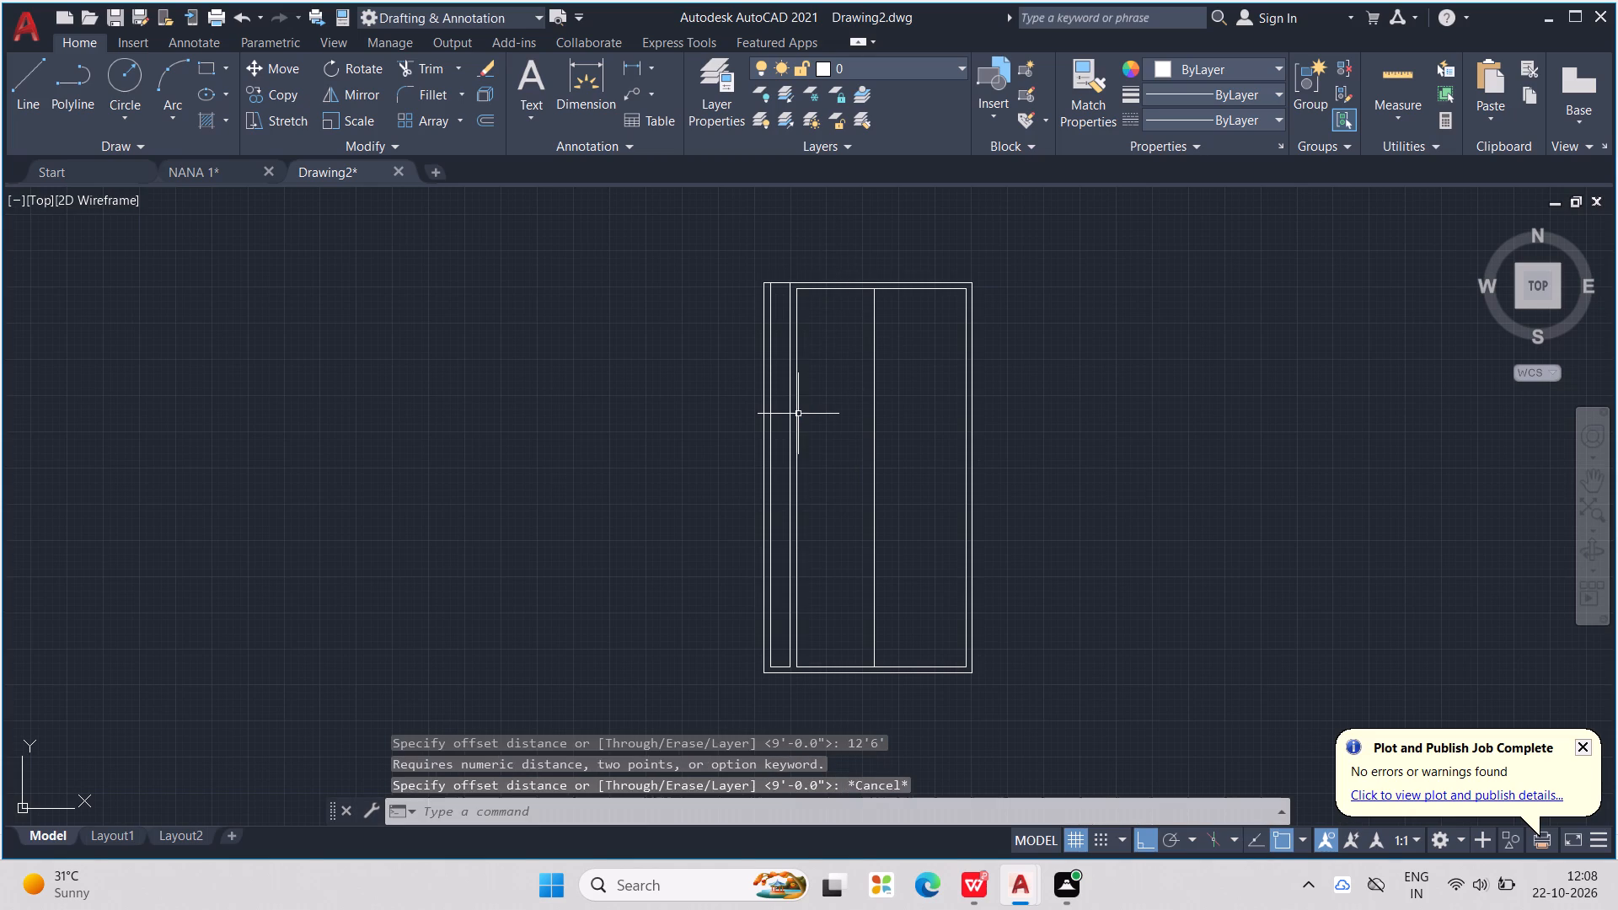
# Offset the main room's top inner wall line 12'6" downward into the room.
pyautogui.write('OFF')
pyautogui.press('Return')
pyautogui.write("12'")
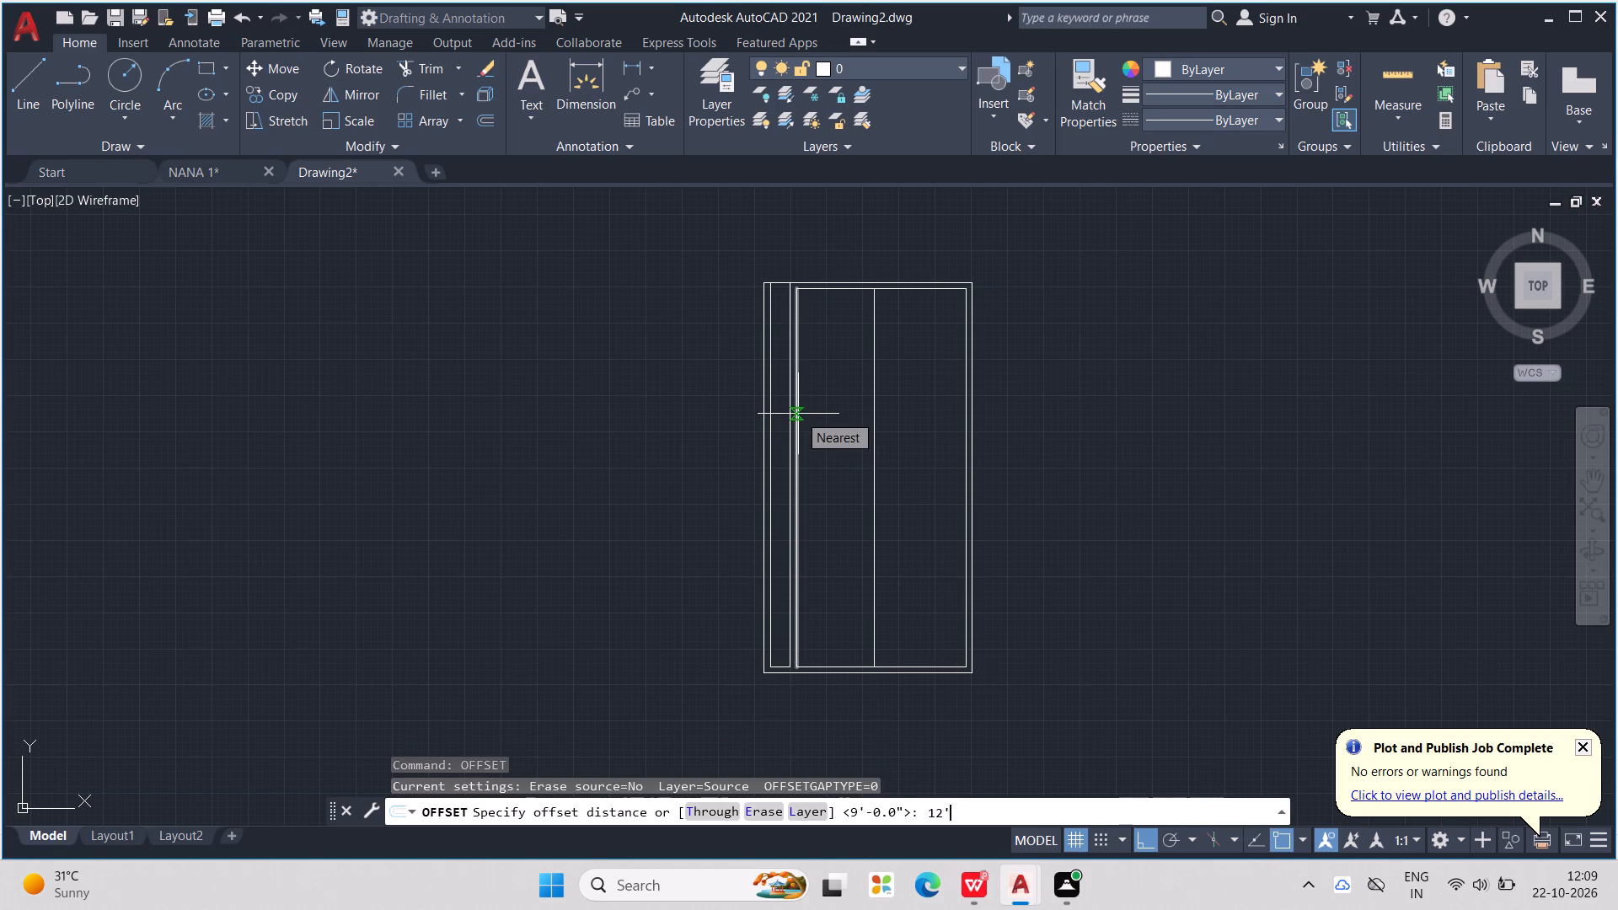
pyautogui.write('6"')
pyautogui.press('Return')
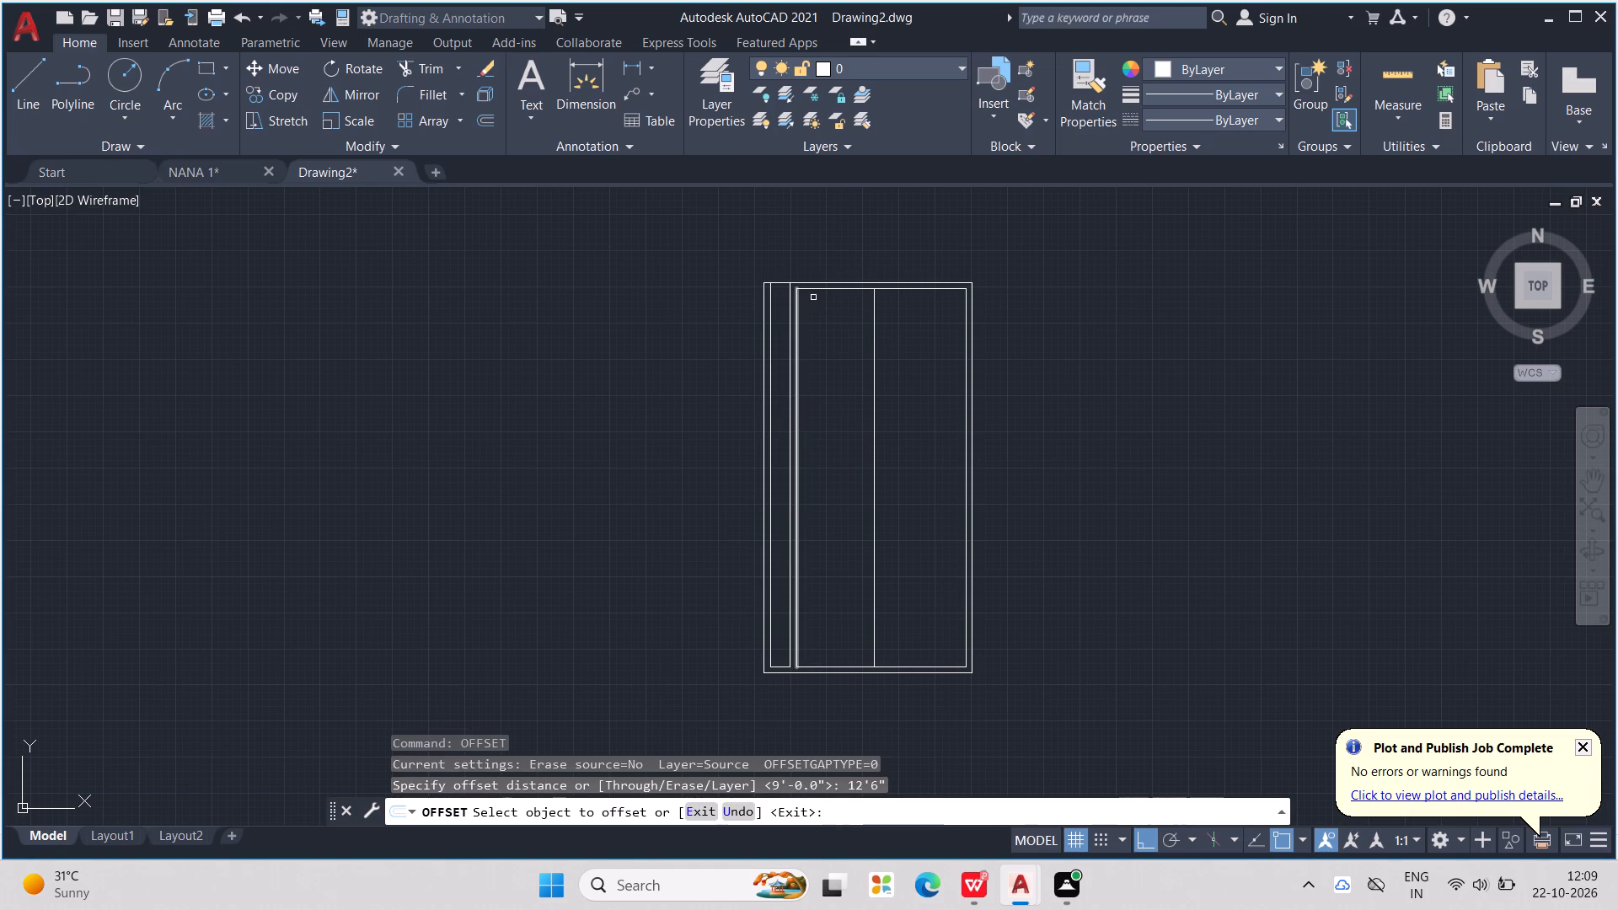
pyautogui.scroll(1, 858, 200)
pyautogui.scroll(1, 852, 333)
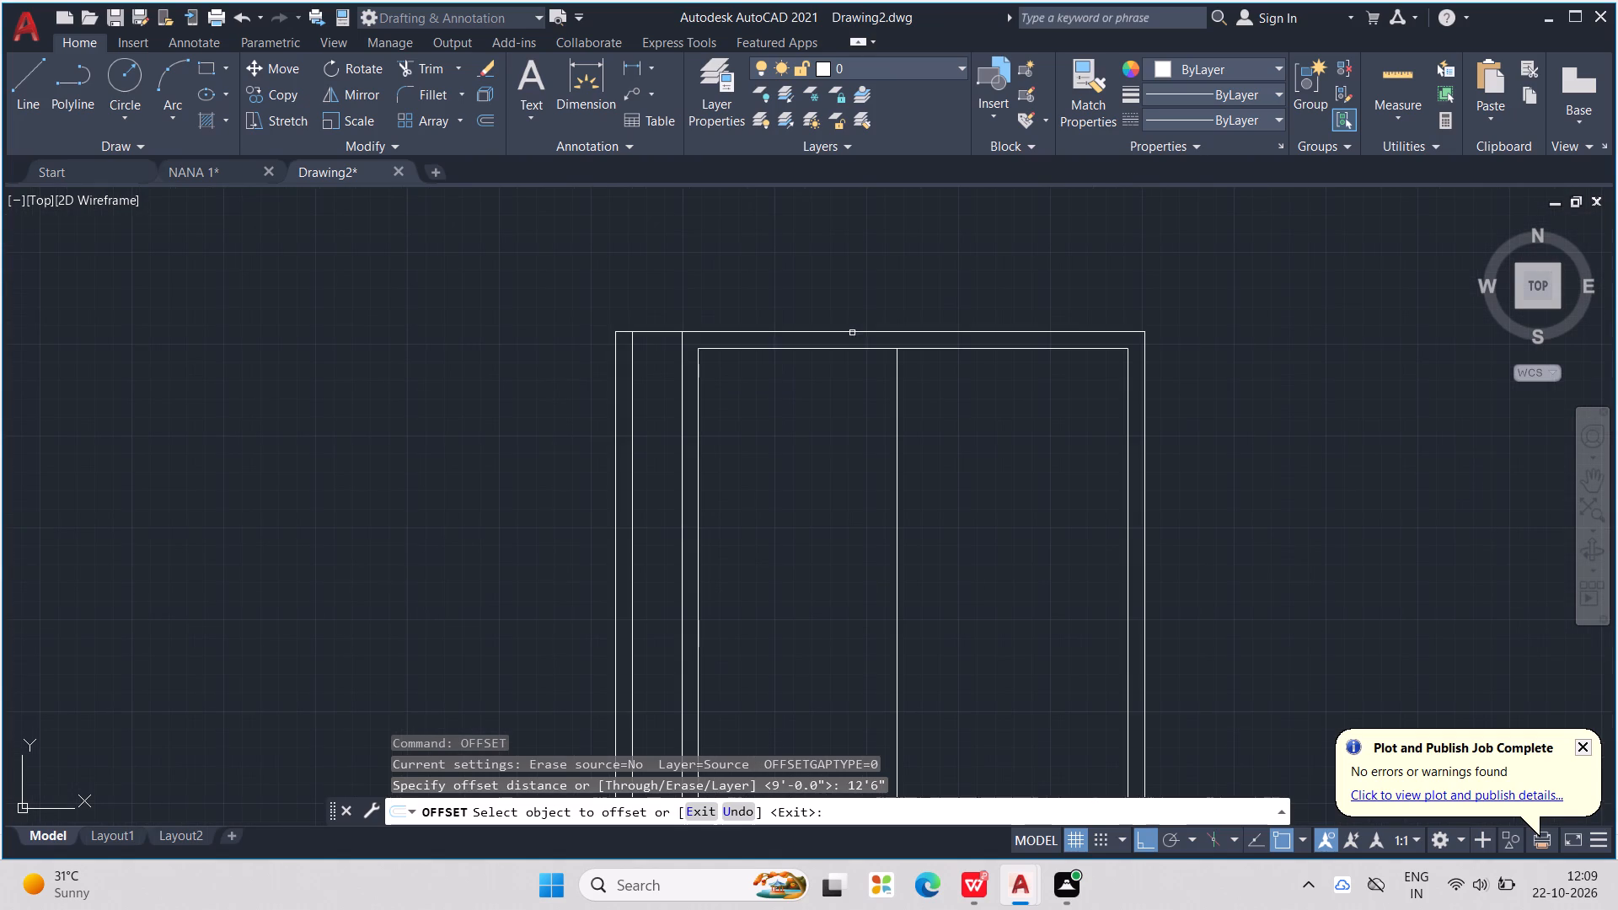
pyautogui.click(827, 351)
pyautogui.click(830, 482)
pyautogui.moveTo(835, 476); pyautogui.dragTo(784, 391, button='middle')
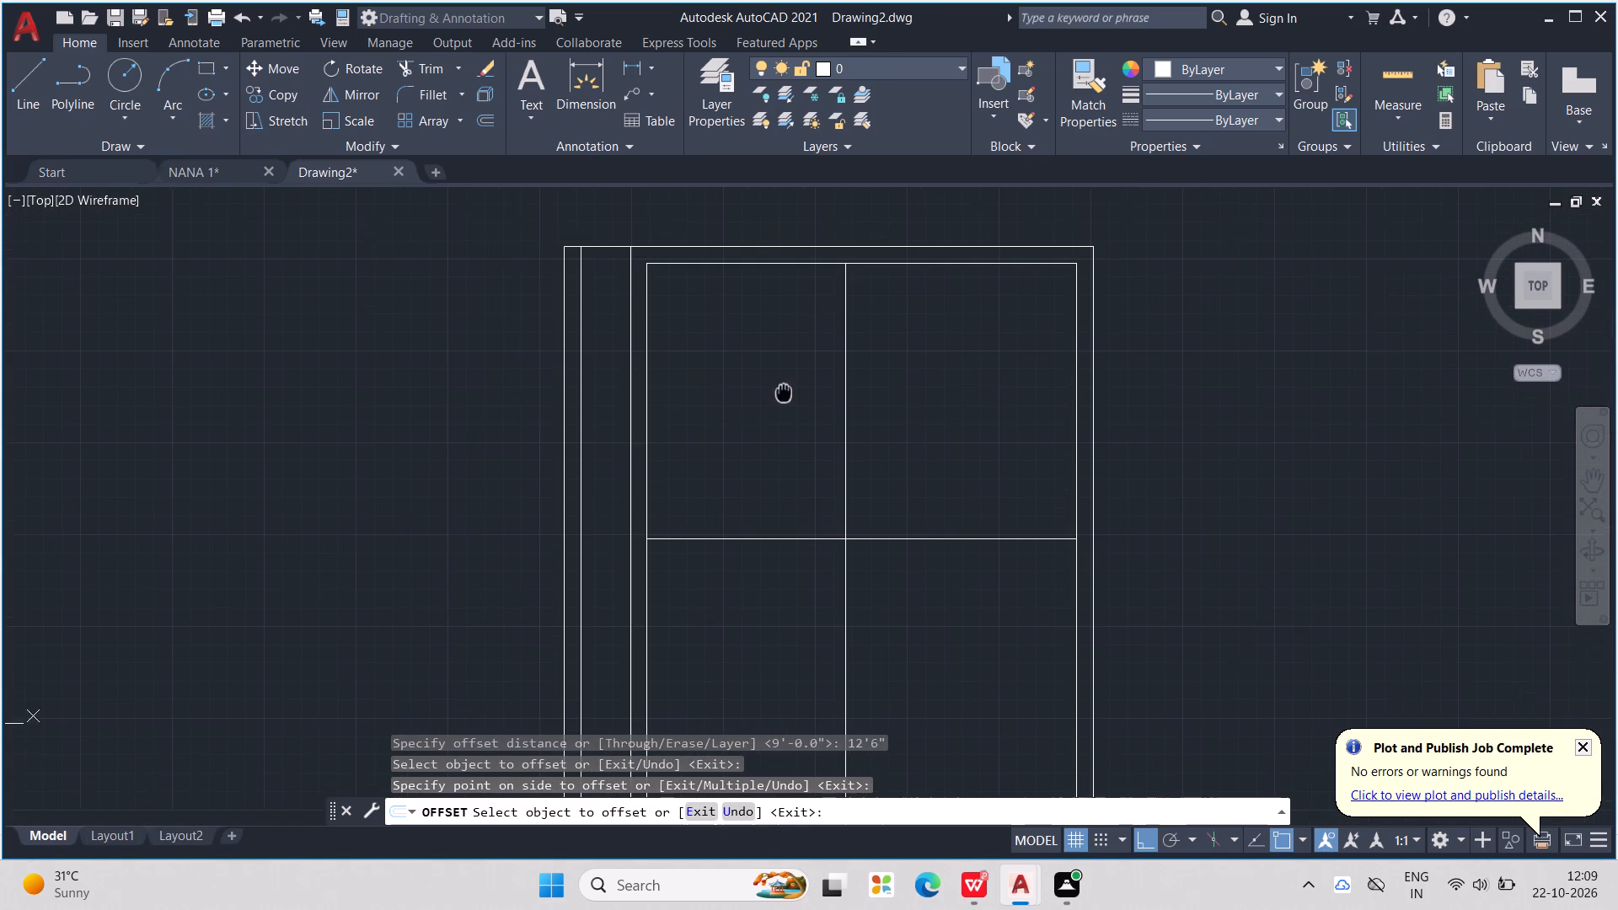
pyautogui.moveTo(784, 391); pyautogui.dragTo(783, 390, button='middle')
pyautogui.press('Escape')
pyautogui.press('Escape')
pyautogui.press('Escape')
pyautogui.press('Escape')
pyautogui.press('Escape')
pyautogui.press('Escape')
pyautogui.press('Escape')
pyautogui.press('Escape')
pyautogui.press('Escape')
pyautogui.press('Escape')
pyautogui.press('Escape')
pyautogui.press('Escape')
pyautogui.press('Escape')
pyautogui.press('Escape')
pyautogui.press('Escape')
pyautogui.press('Escape')
pyautogui.press('Escape')
pyautogui.press('Escape')
pyautogui.press('Escape')
# Offset the horizontal partition line 9" upward to give the cross wall its thickness.
pyautogui.write('OFF')
pyautogui.press('Return')
pyautogui.write('9"')
pyautogui.press('Return')
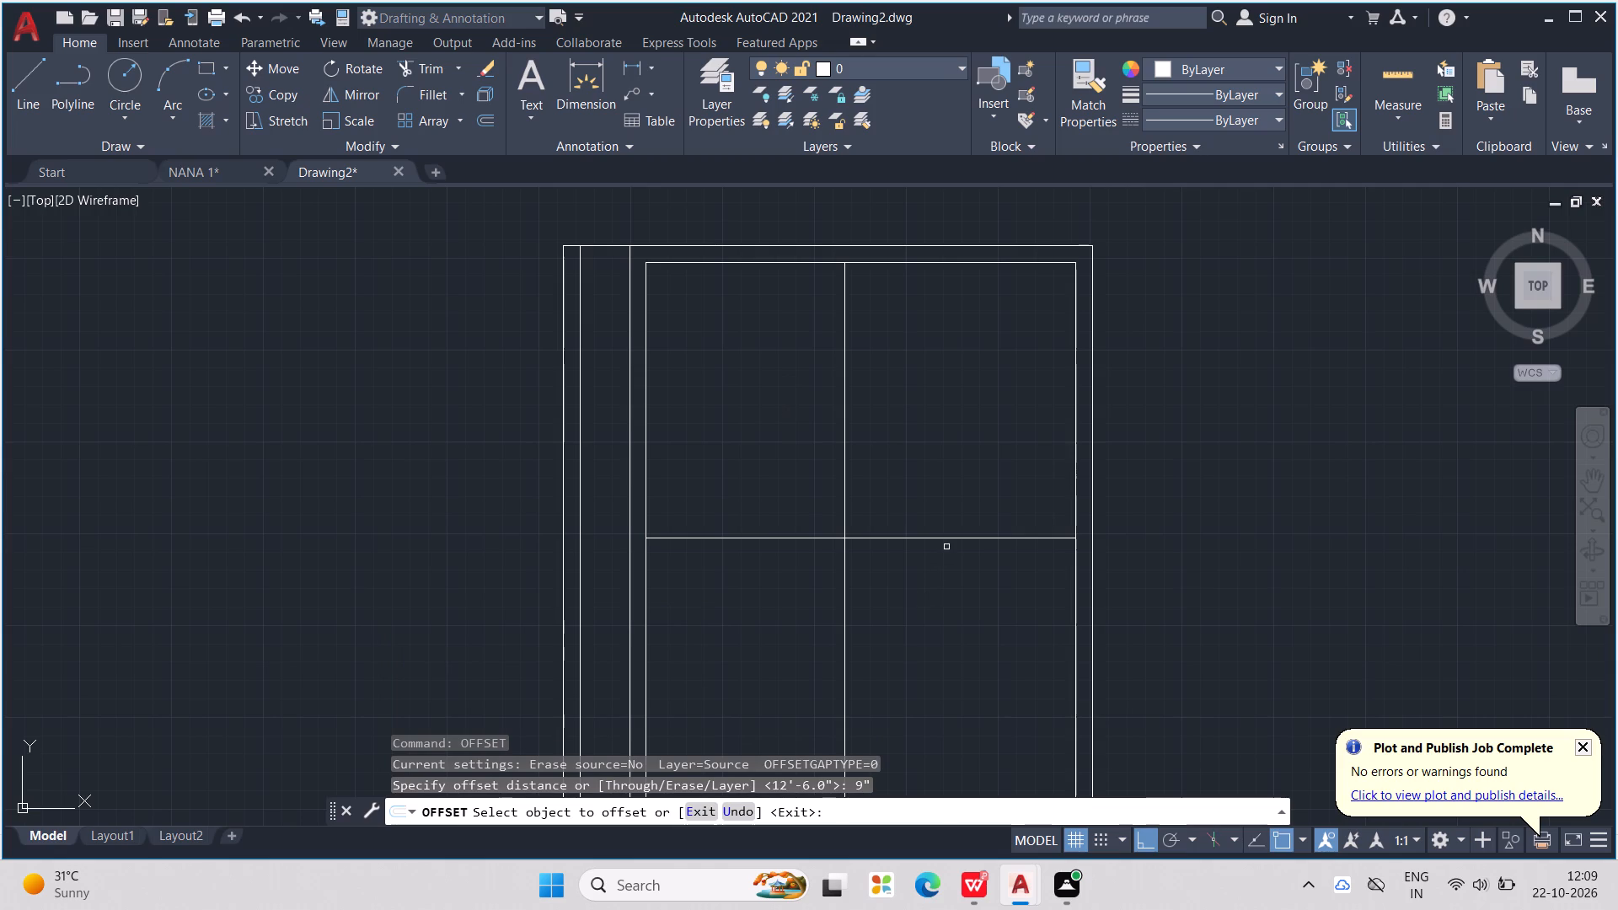
pyautogui.click(947, 538)
pyautogui.click(940, 498)
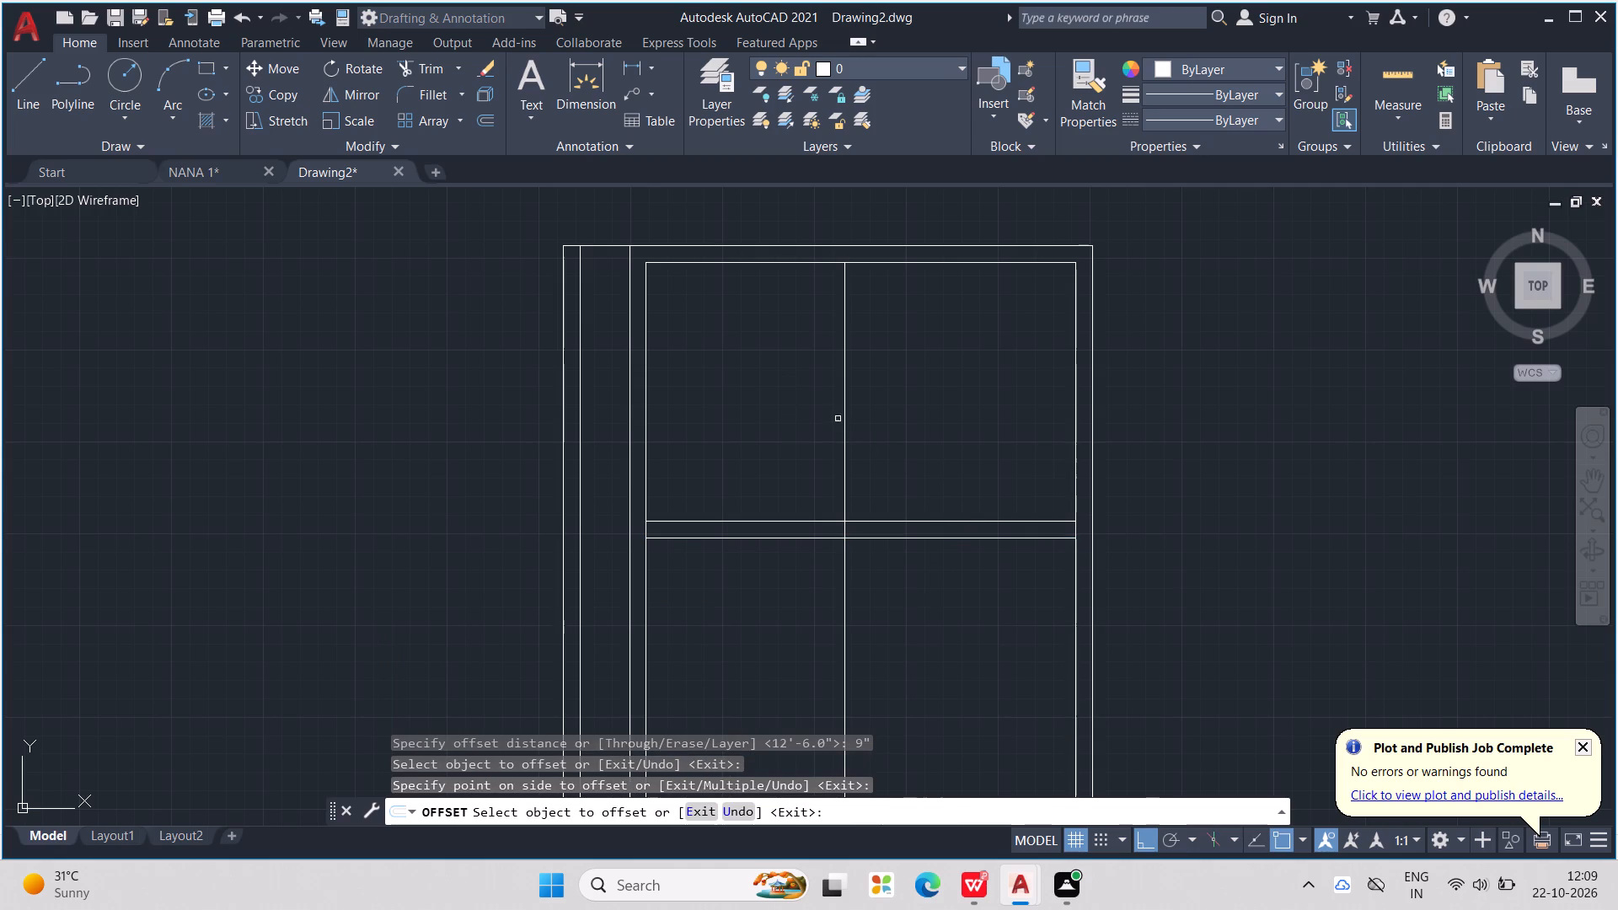
# Offset the vertical partition line 9" to its right and 9" to its left.
pyautogui.click(843, 412)
pyautogui.click(879, 413)
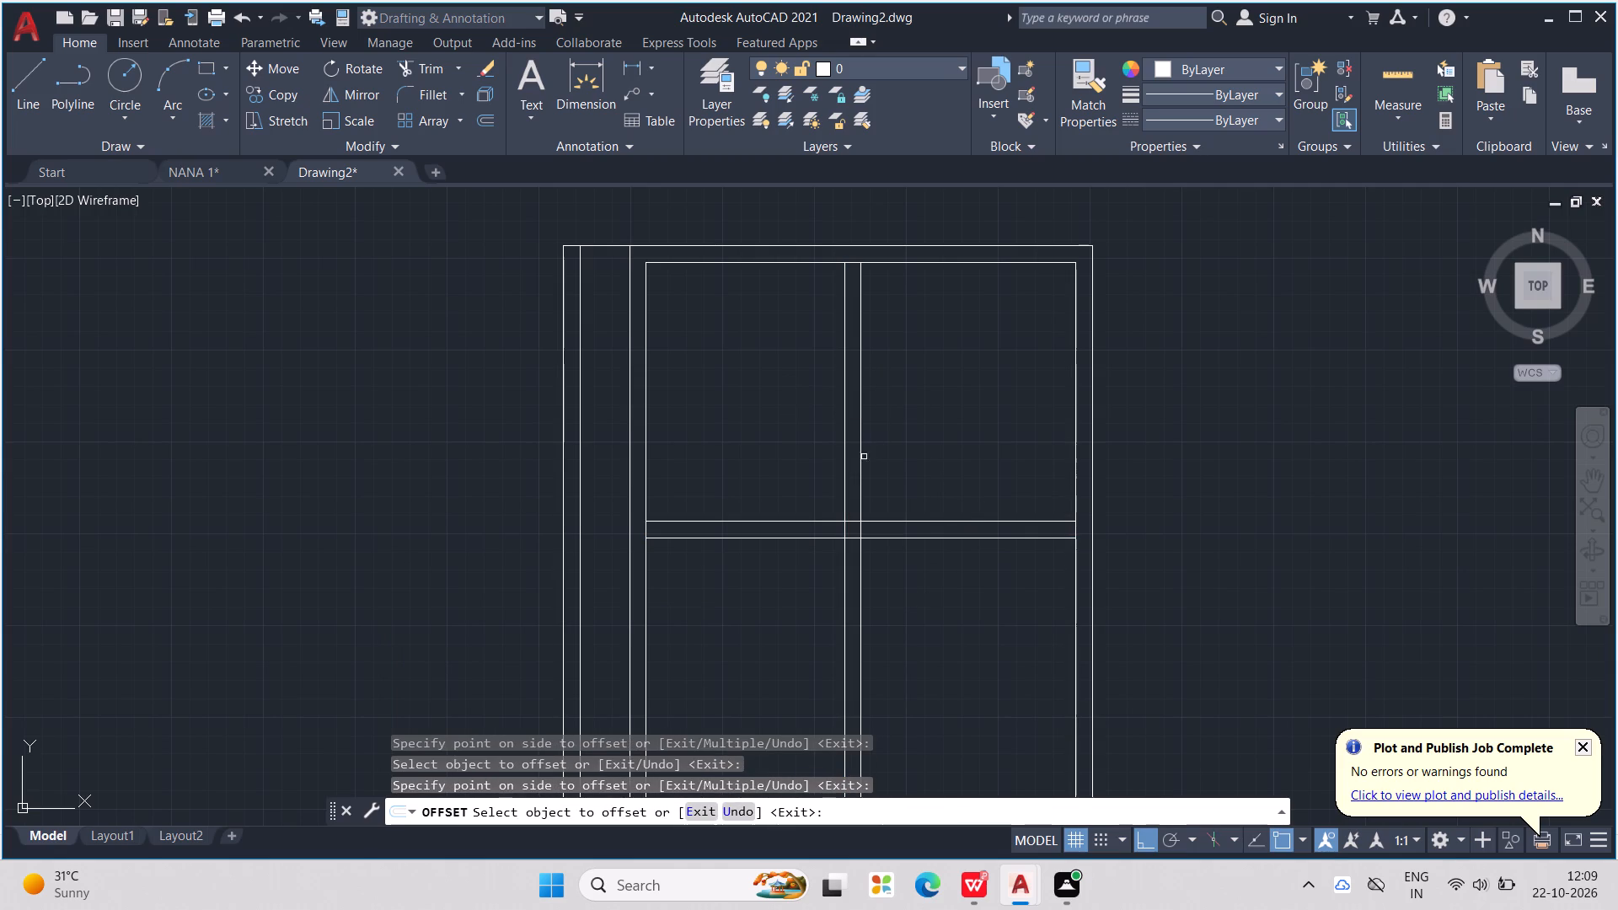
pyautogui.click(842, 409)
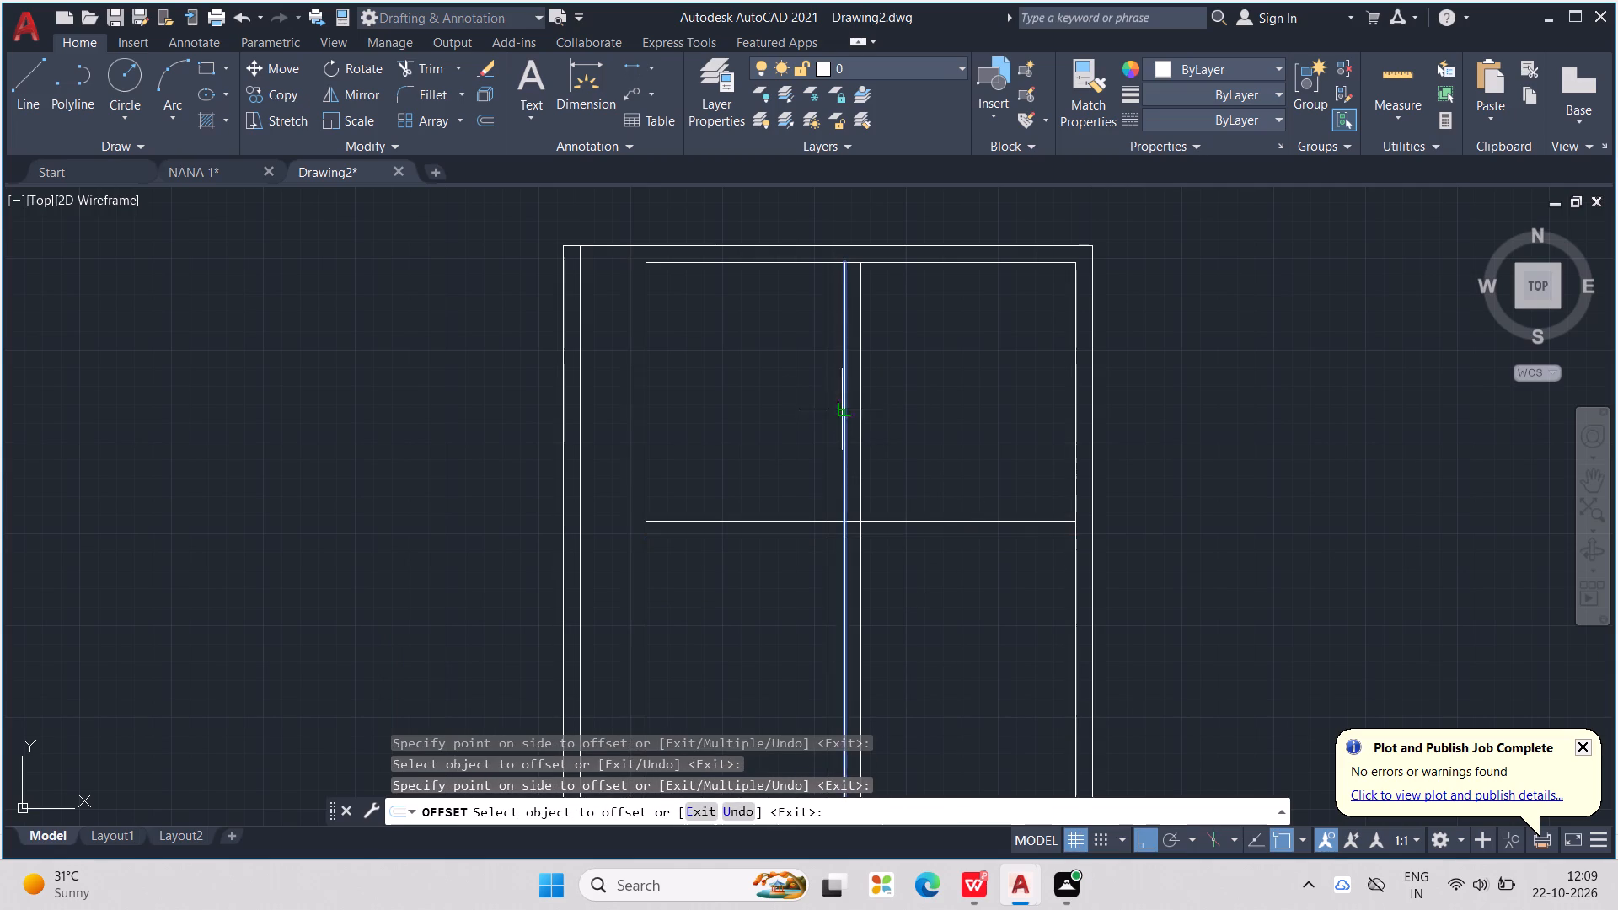
pyautogui.click(792, 411)
pyautogui.press('Escape')
pyautogui.press('Escape')
pyautogui.press('Escape')
# Delete the extra vertical line on the far right of the central partition, keeping the two lines of the wall.
pyautogui.click(860, 386)
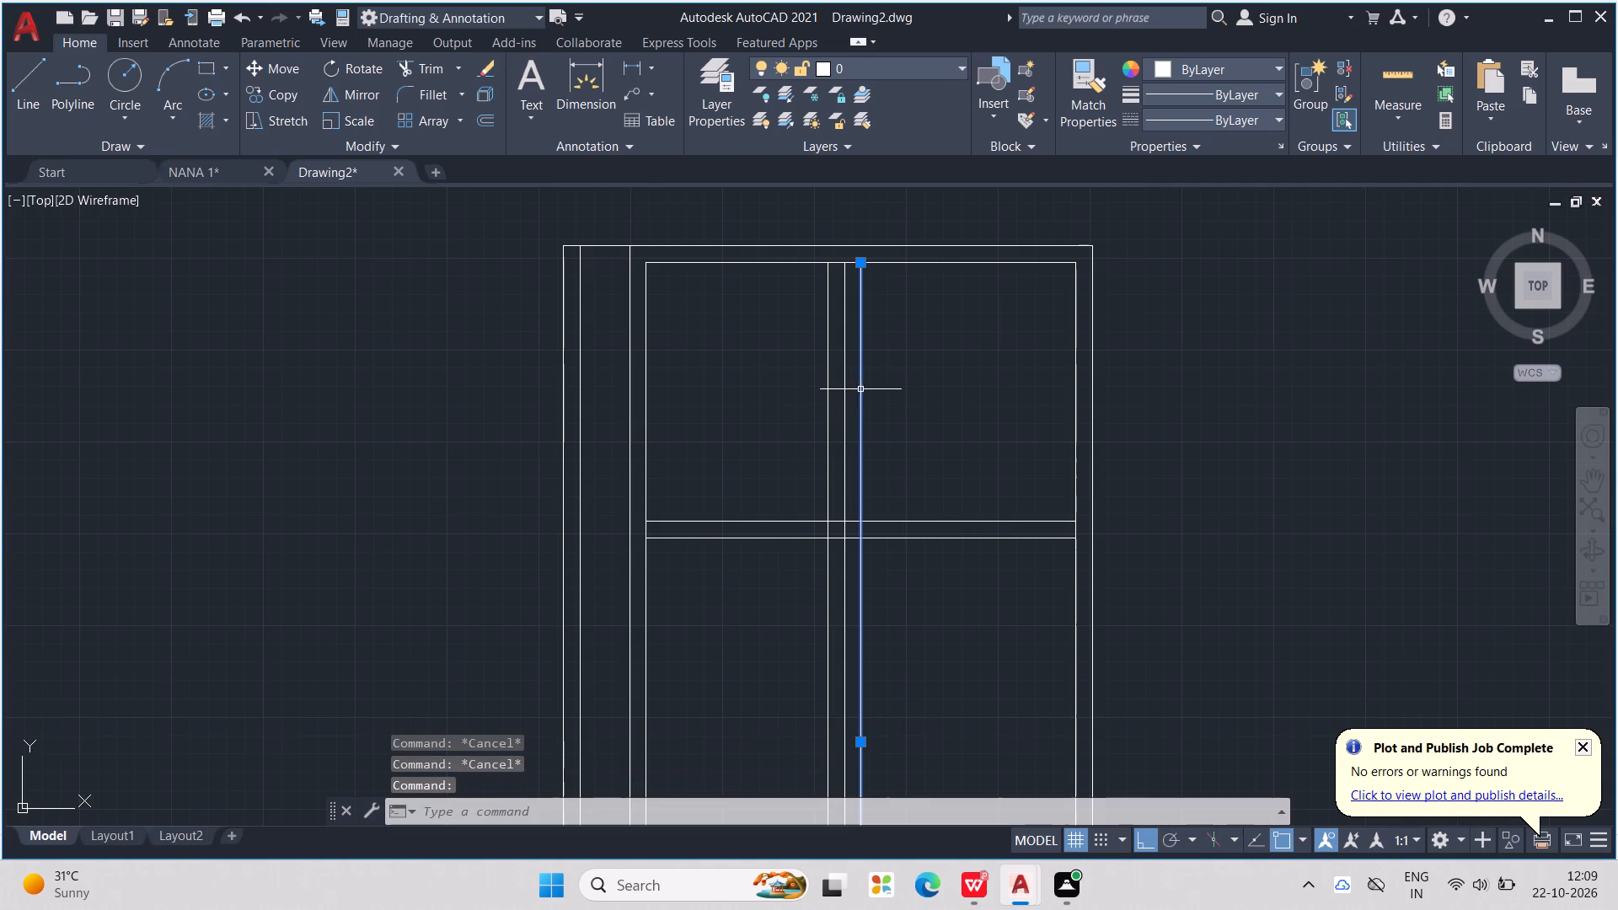
pyautogui.press('Delete')
pyautogui.press('Escape')
pyautogui.press('Escape')
pyautogui.press('Escape')
pyautogui.press('Escape')
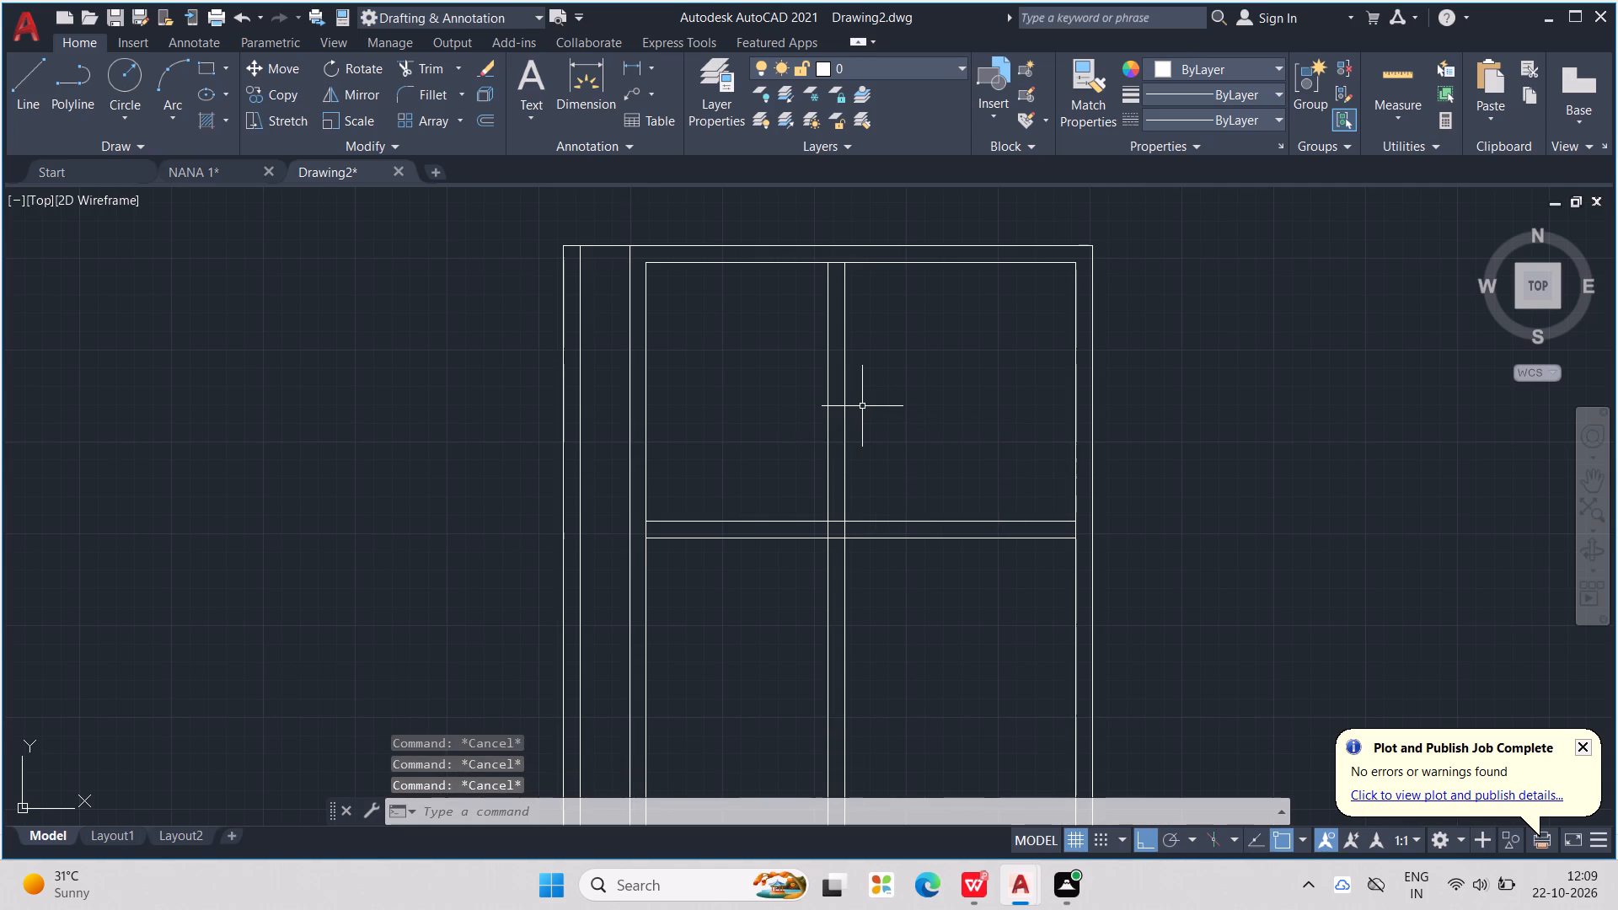
pyautogui.press('Escape')
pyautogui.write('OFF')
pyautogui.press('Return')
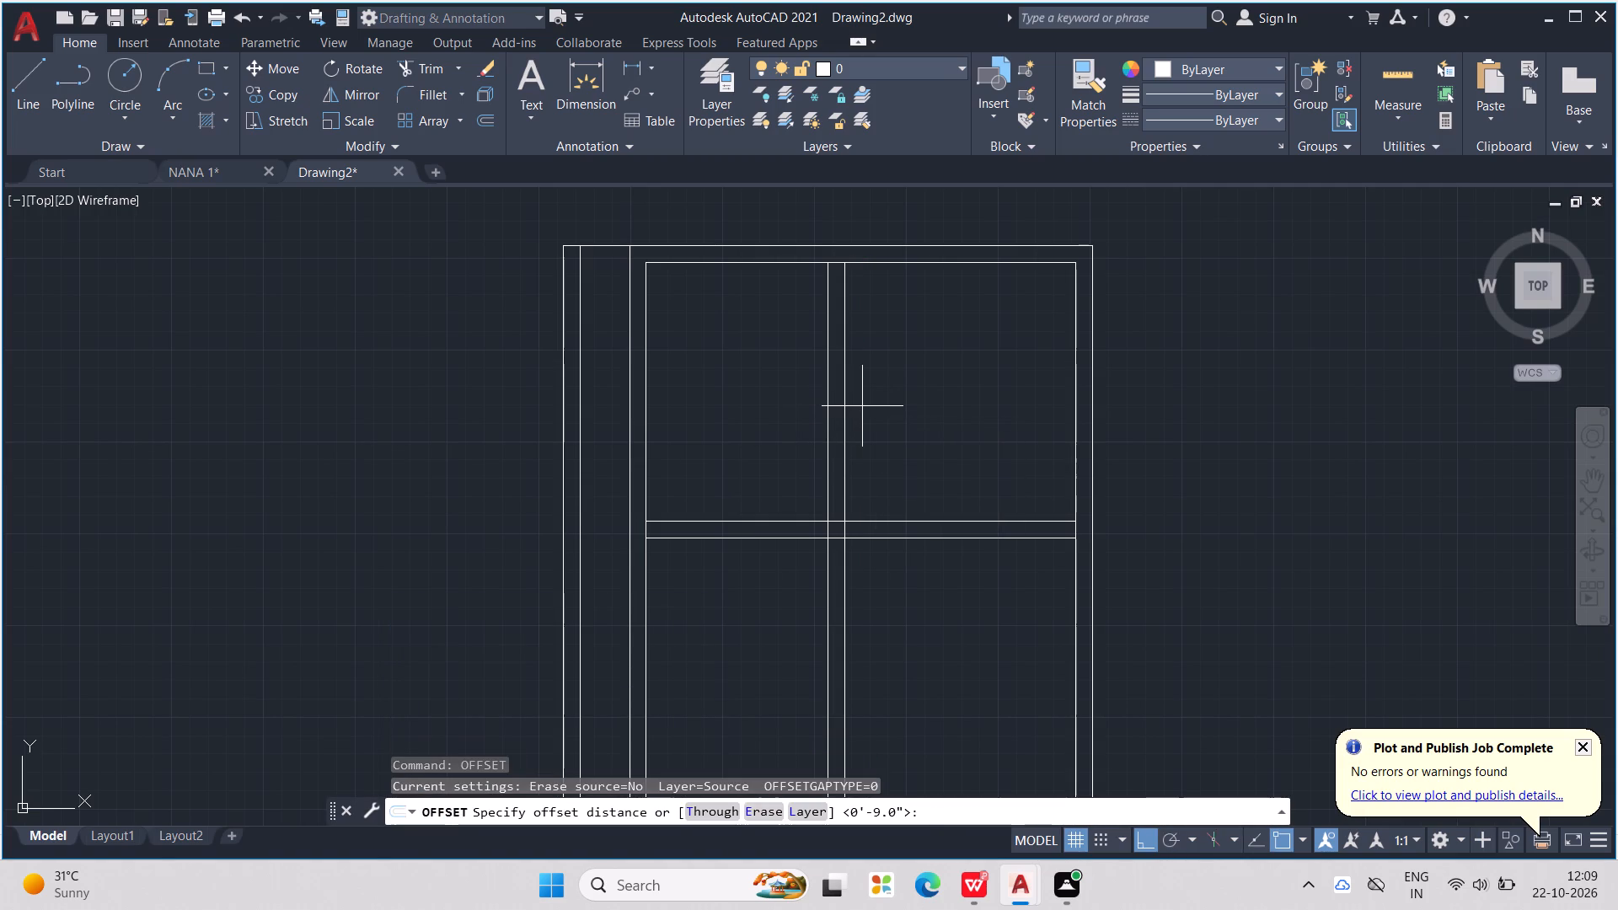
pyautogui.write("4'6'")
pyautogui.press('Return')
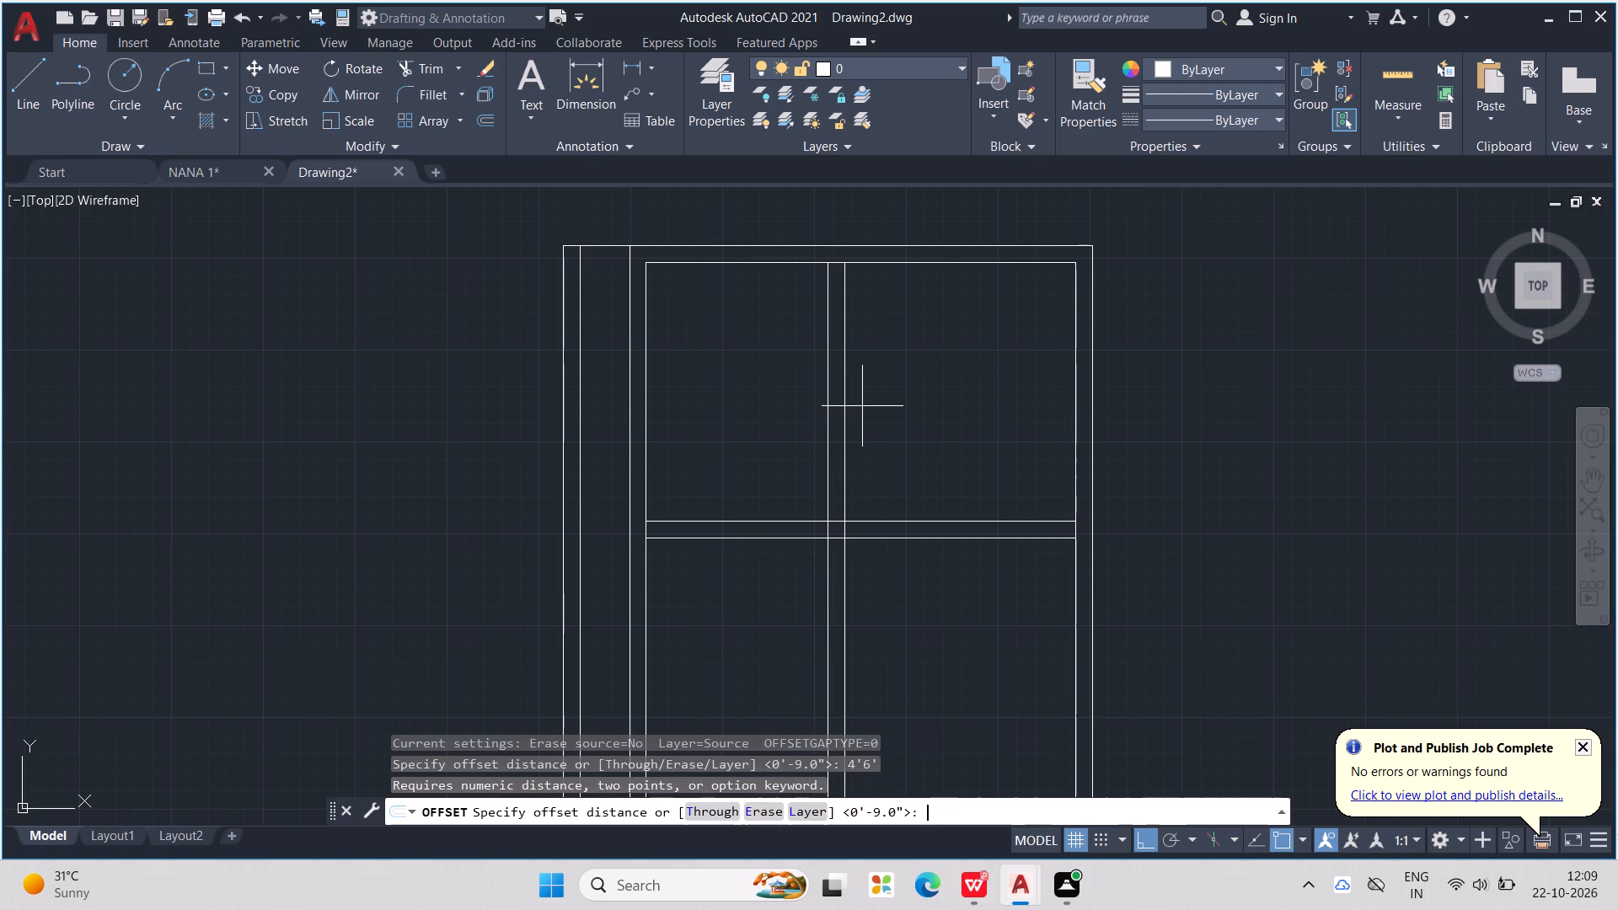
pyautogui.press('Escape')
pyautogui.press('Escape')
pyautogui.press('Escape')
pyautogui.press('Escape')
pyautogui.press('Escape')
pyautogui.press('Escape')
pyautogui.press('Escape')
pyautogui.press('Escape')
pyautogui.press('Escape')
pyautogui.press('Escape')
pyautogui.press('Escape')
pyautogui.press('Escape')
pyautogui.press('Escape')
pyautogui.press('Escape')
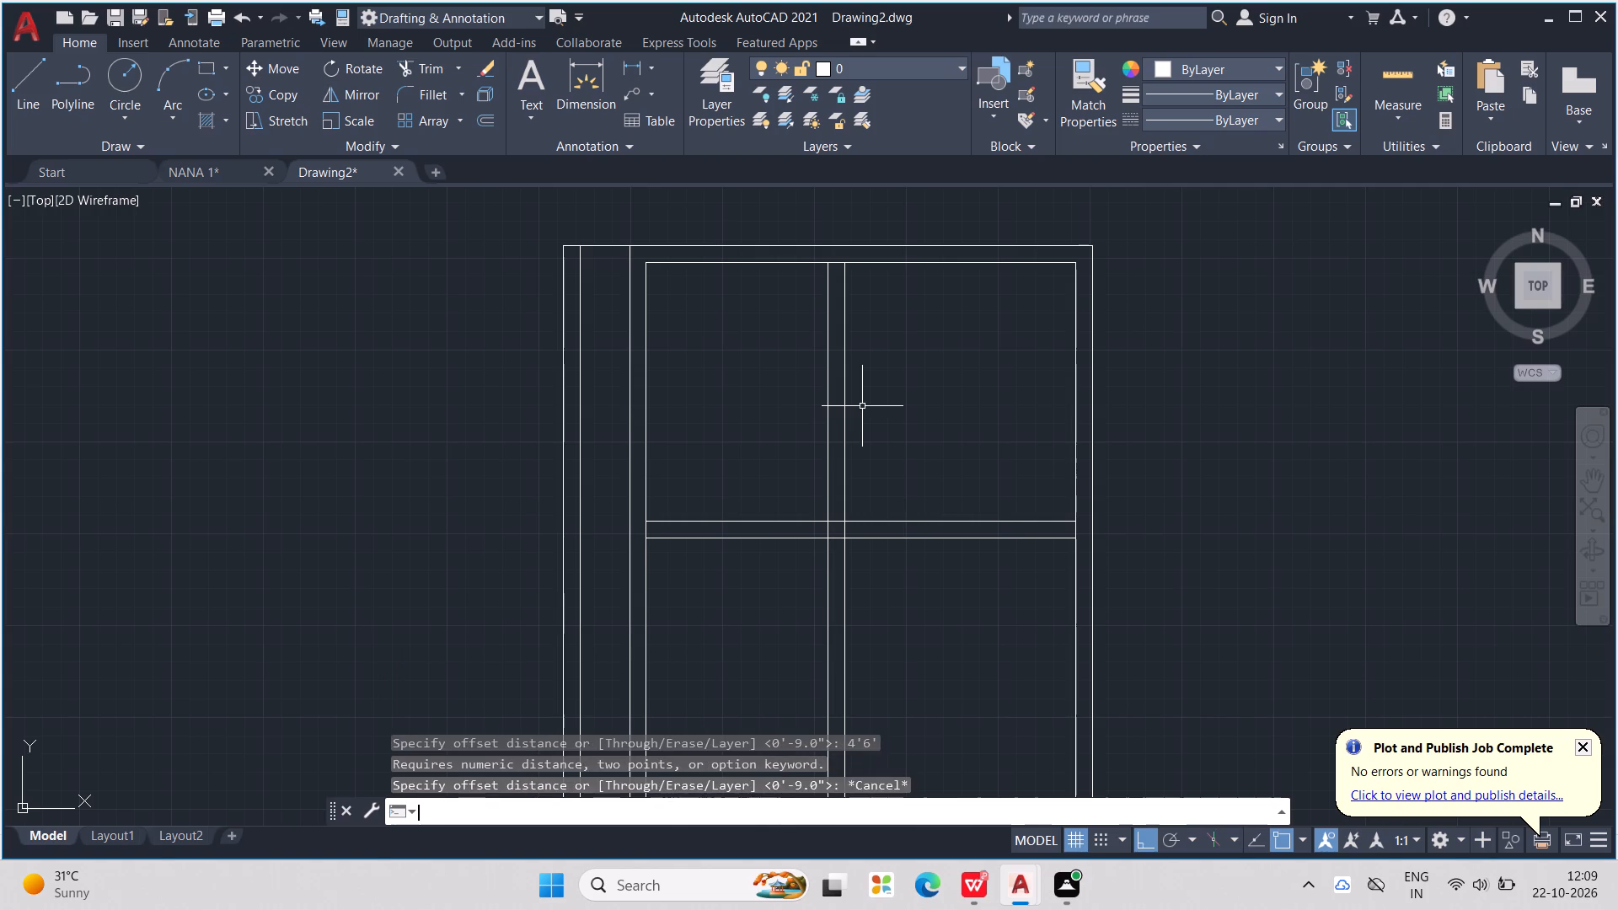
# Offset the central vertical partition's right line 4'6" to the right.
pyautogui.write('OFF')
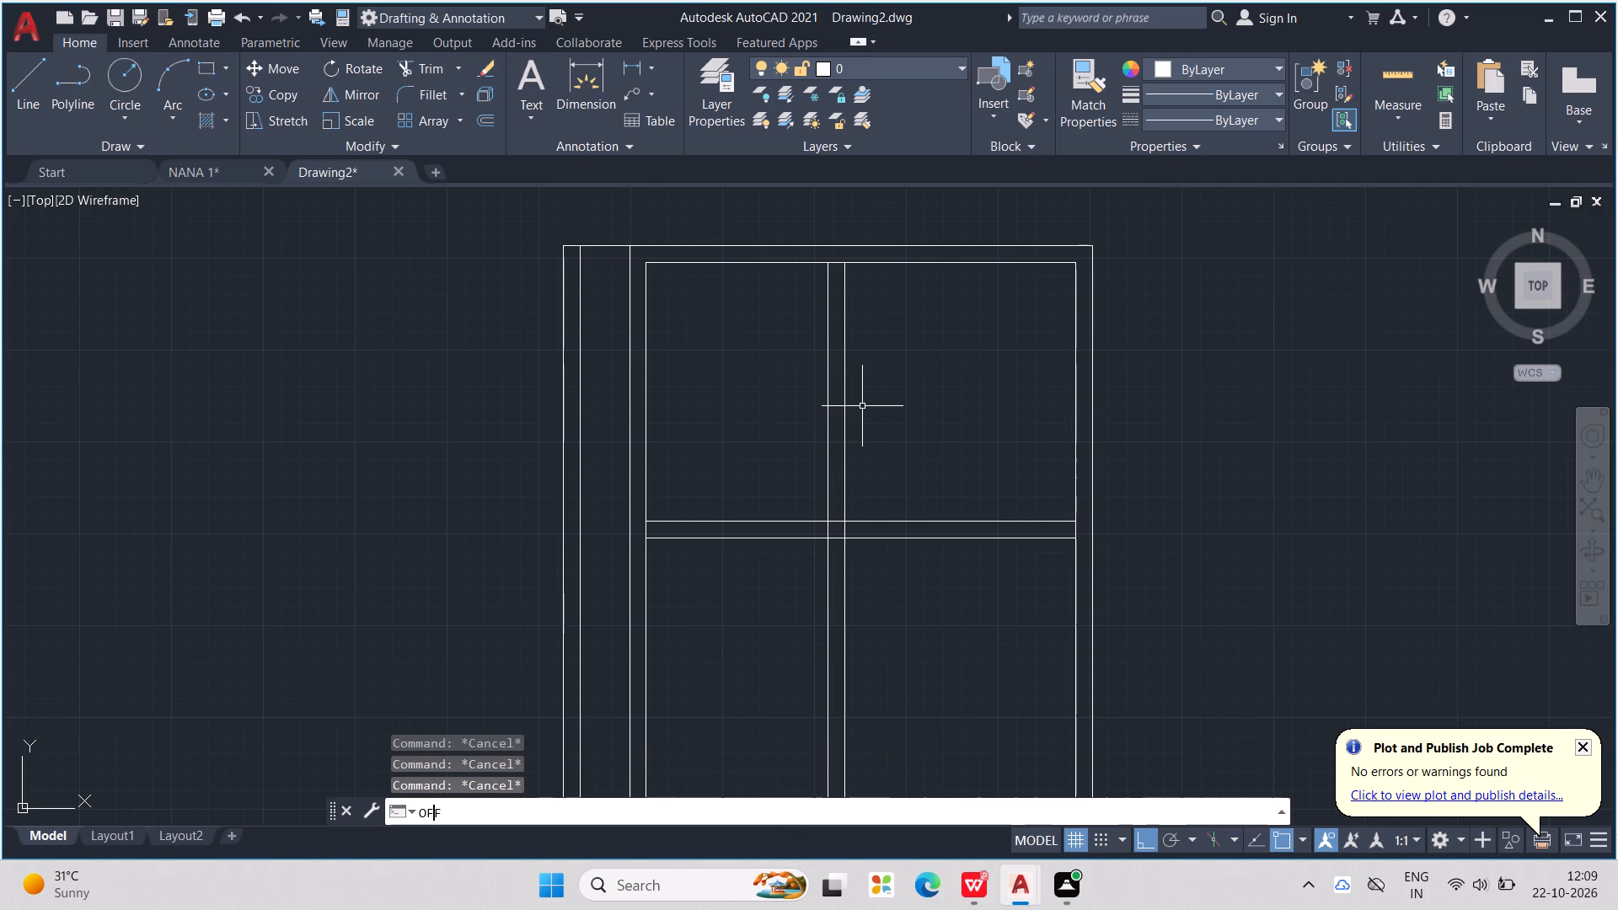
pyautogui.press('Return')
pyautogui.write('4\'6"')
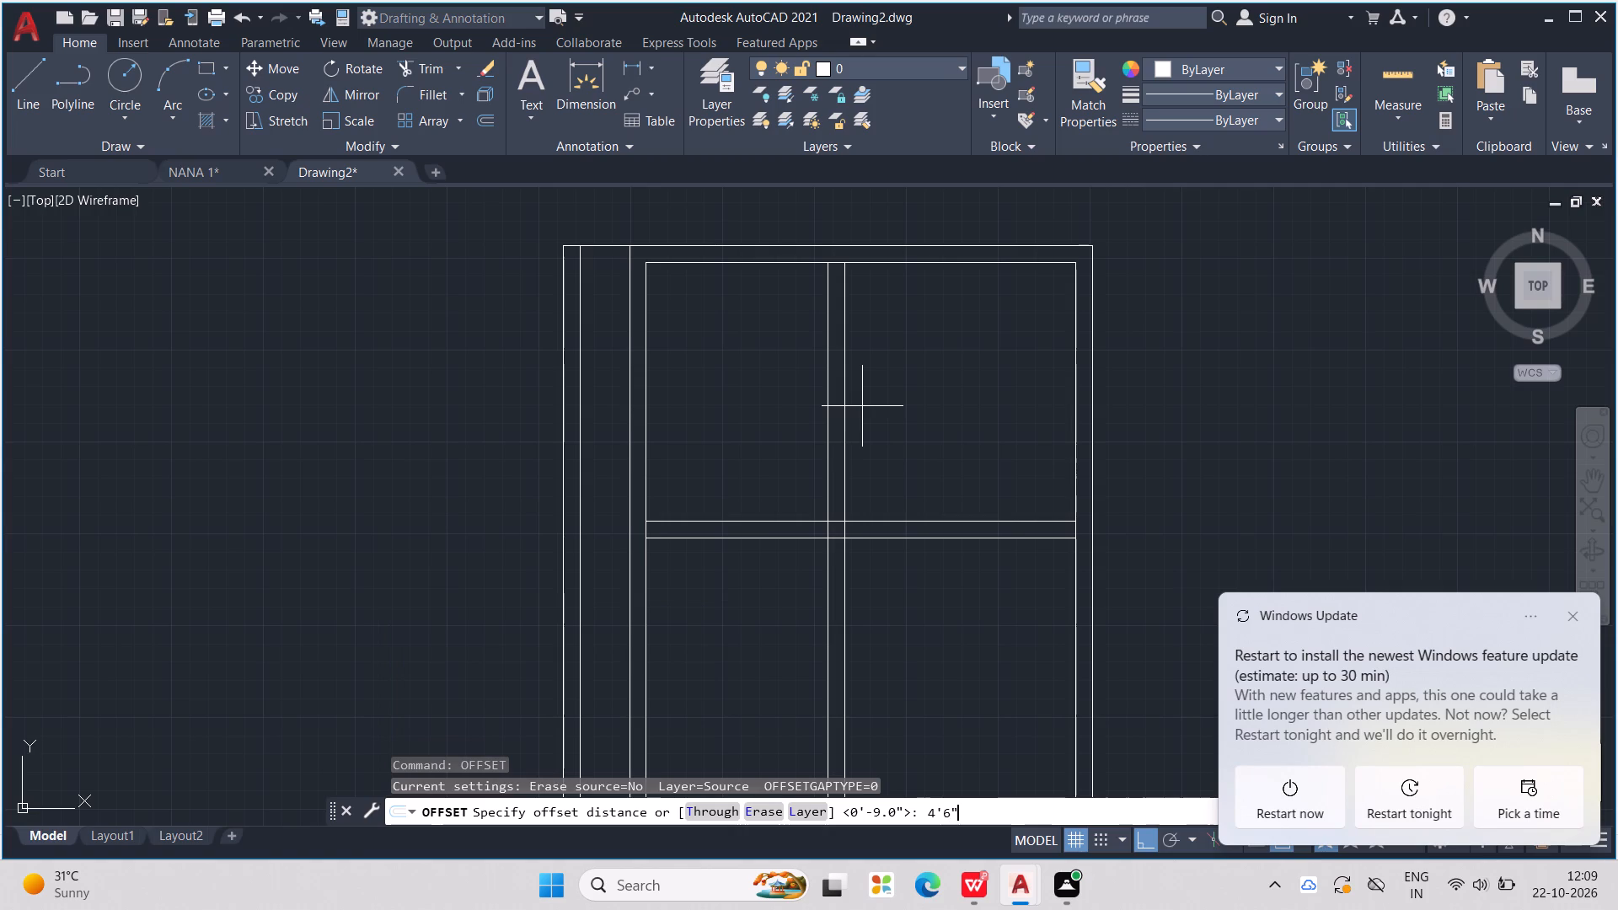
pyautogui.press('Return')
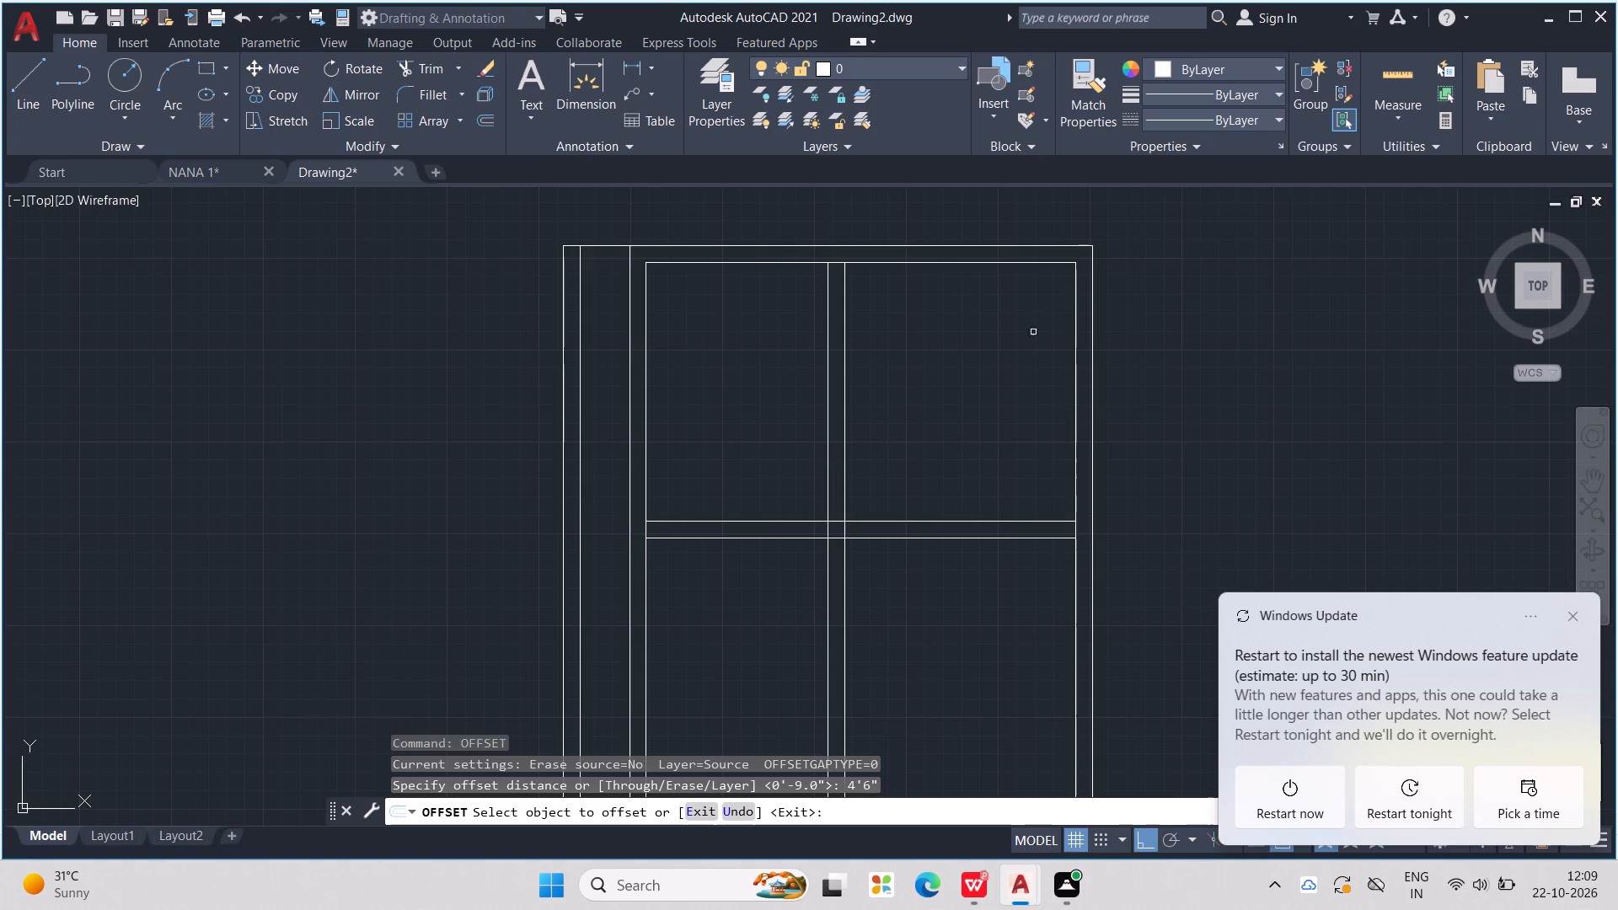
pyautogui.click(844, 330)
pyautogui.click(915, 329)
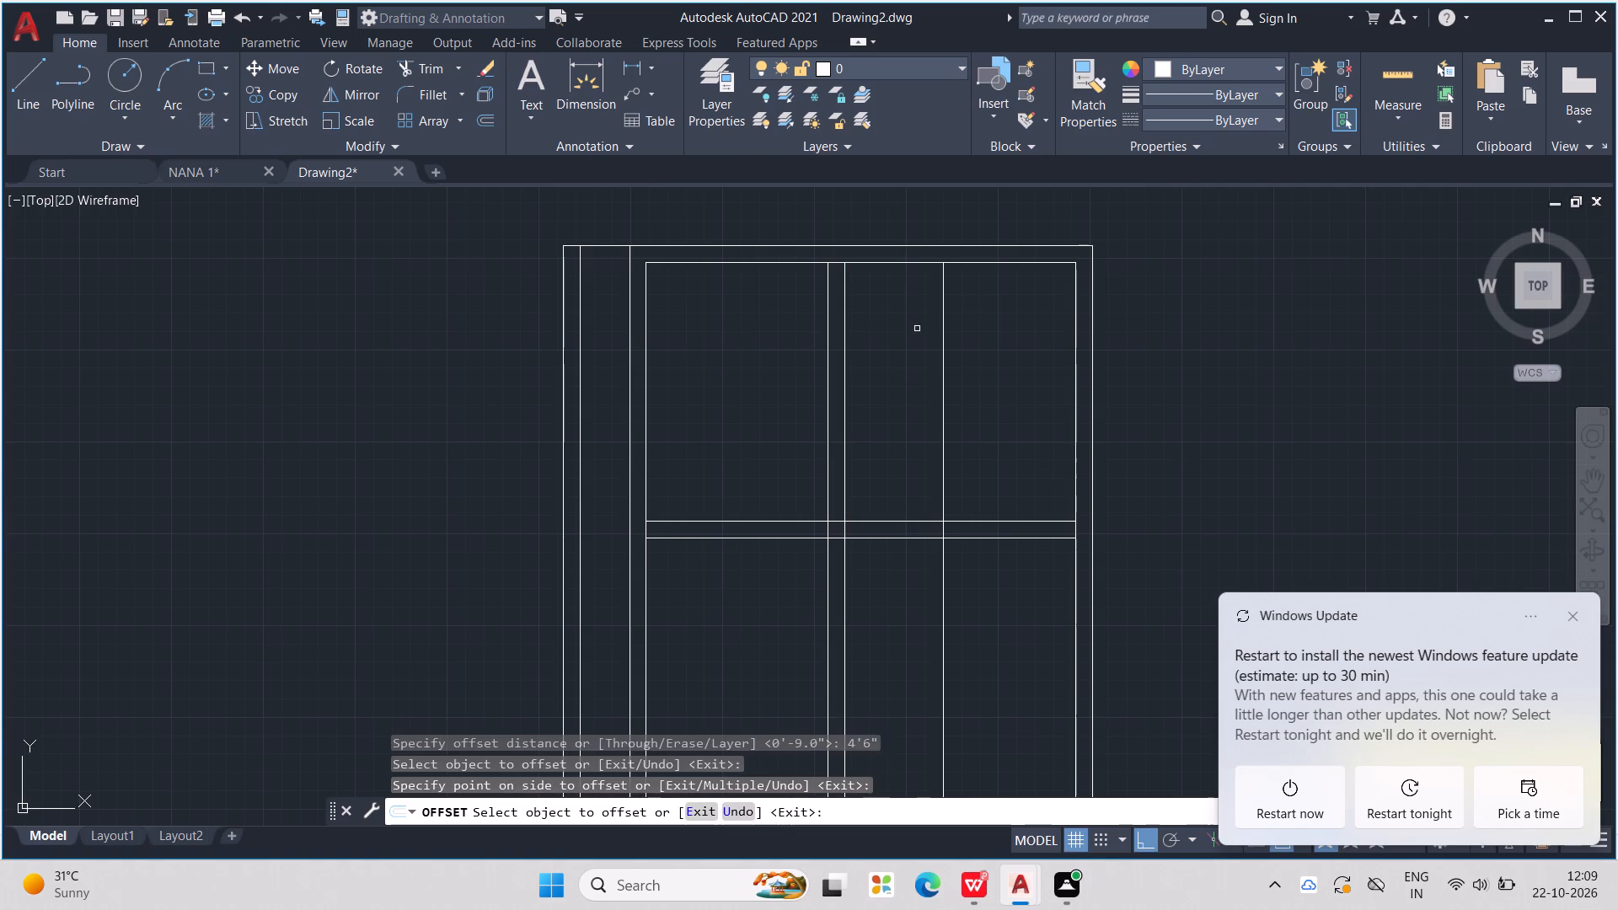
pyautogui.press('Escape')
pyautogui.press('Escape')
pyautogui.press('Escape')
pyautogui.press('Escape')
pyautogui.press('Escape')
pyautogui.press('Escape')
pyautogui.press('Escape')
pyautogui.press('Escape')
pyautogui.press('Escape')
pyautogui.press('Escape')
pyautogui.press('Escape')
pyautogui.press('Escape')
pyautogui.press('Escape')
pyautogui.press('Escape')
pyautogui.press('Escape')
pyautogui.press('Escape')
pyautogui.press('Escape')
pyautogui.press('Escape')
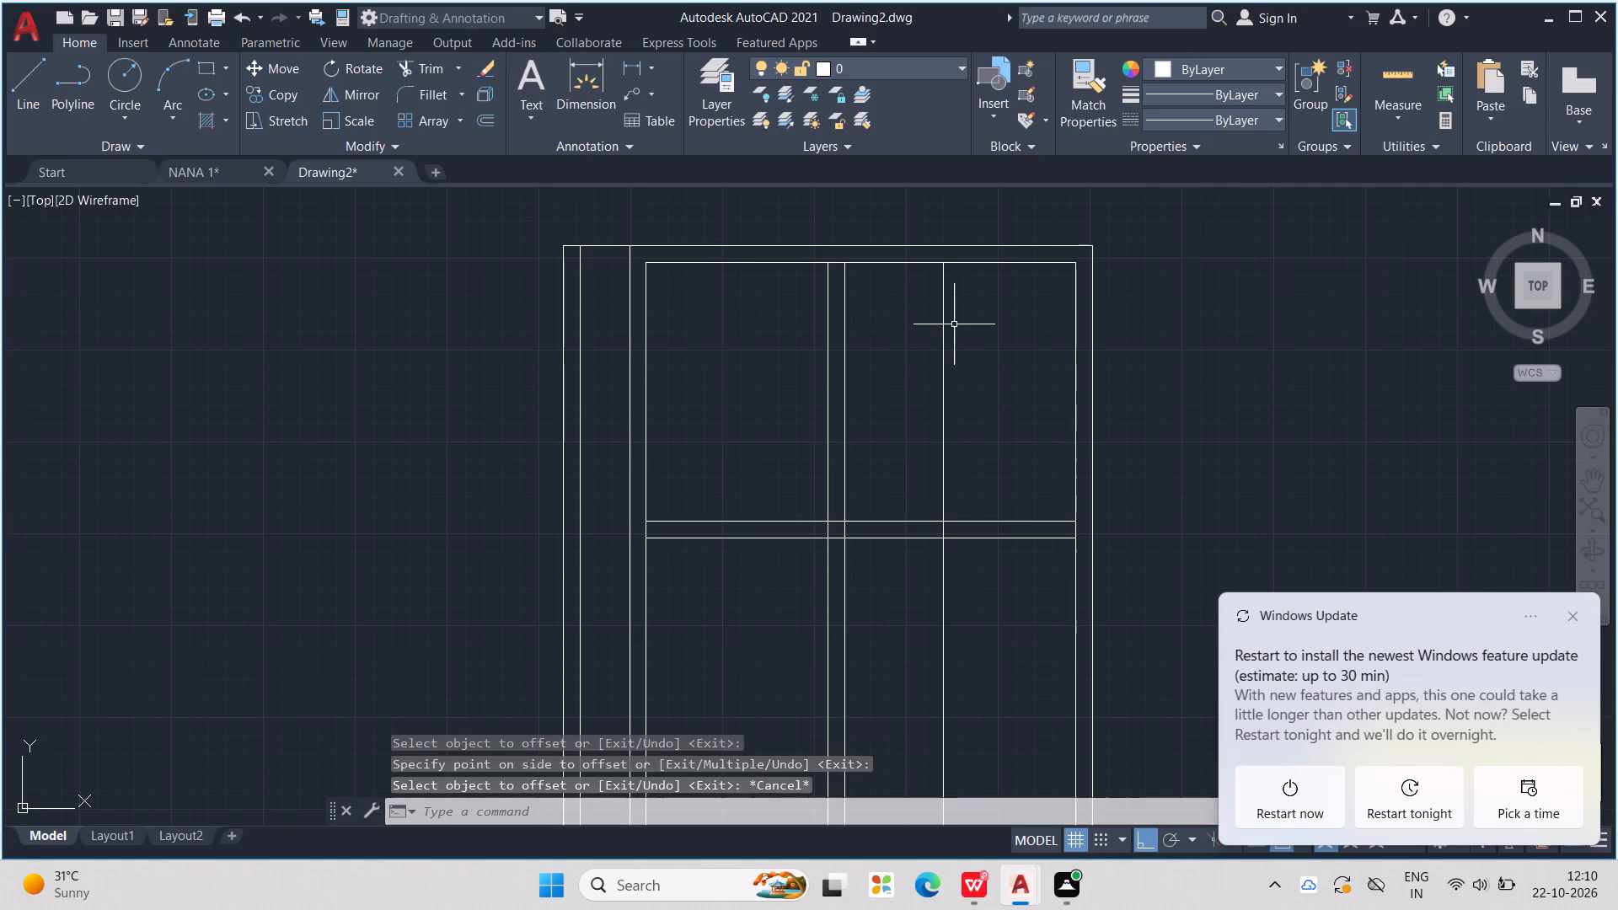
# Offset the main room's top inner wall line 6' downward into the room.
pyautogui.write('OFF')
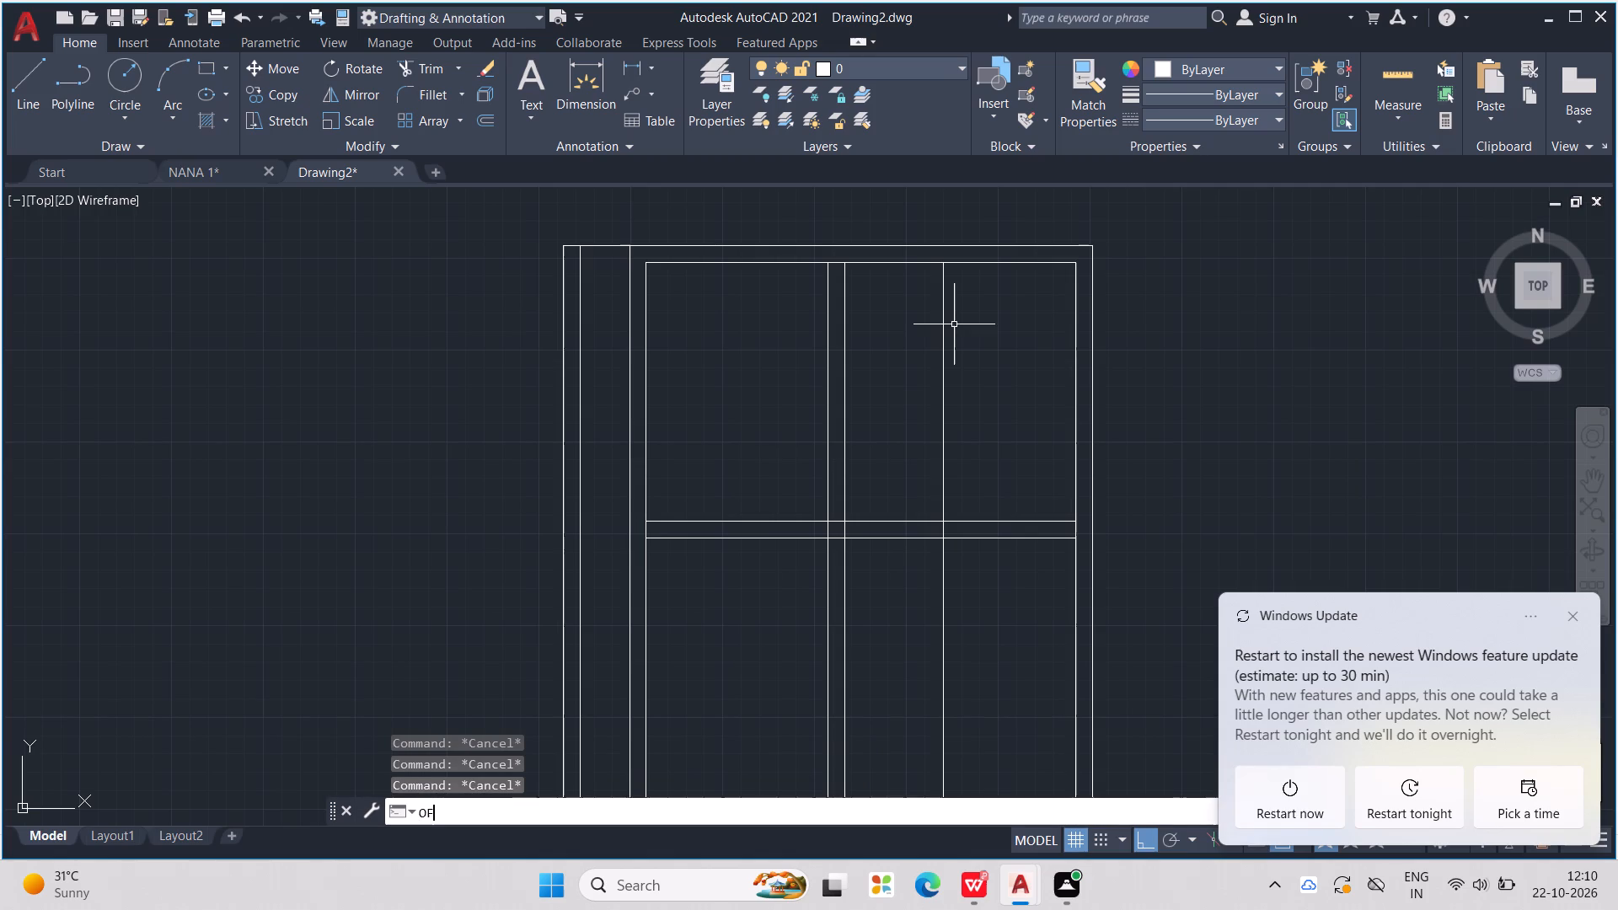
pyautogui.press('Return')
pyautogui.write("6'")
pyautogui.press('Return')
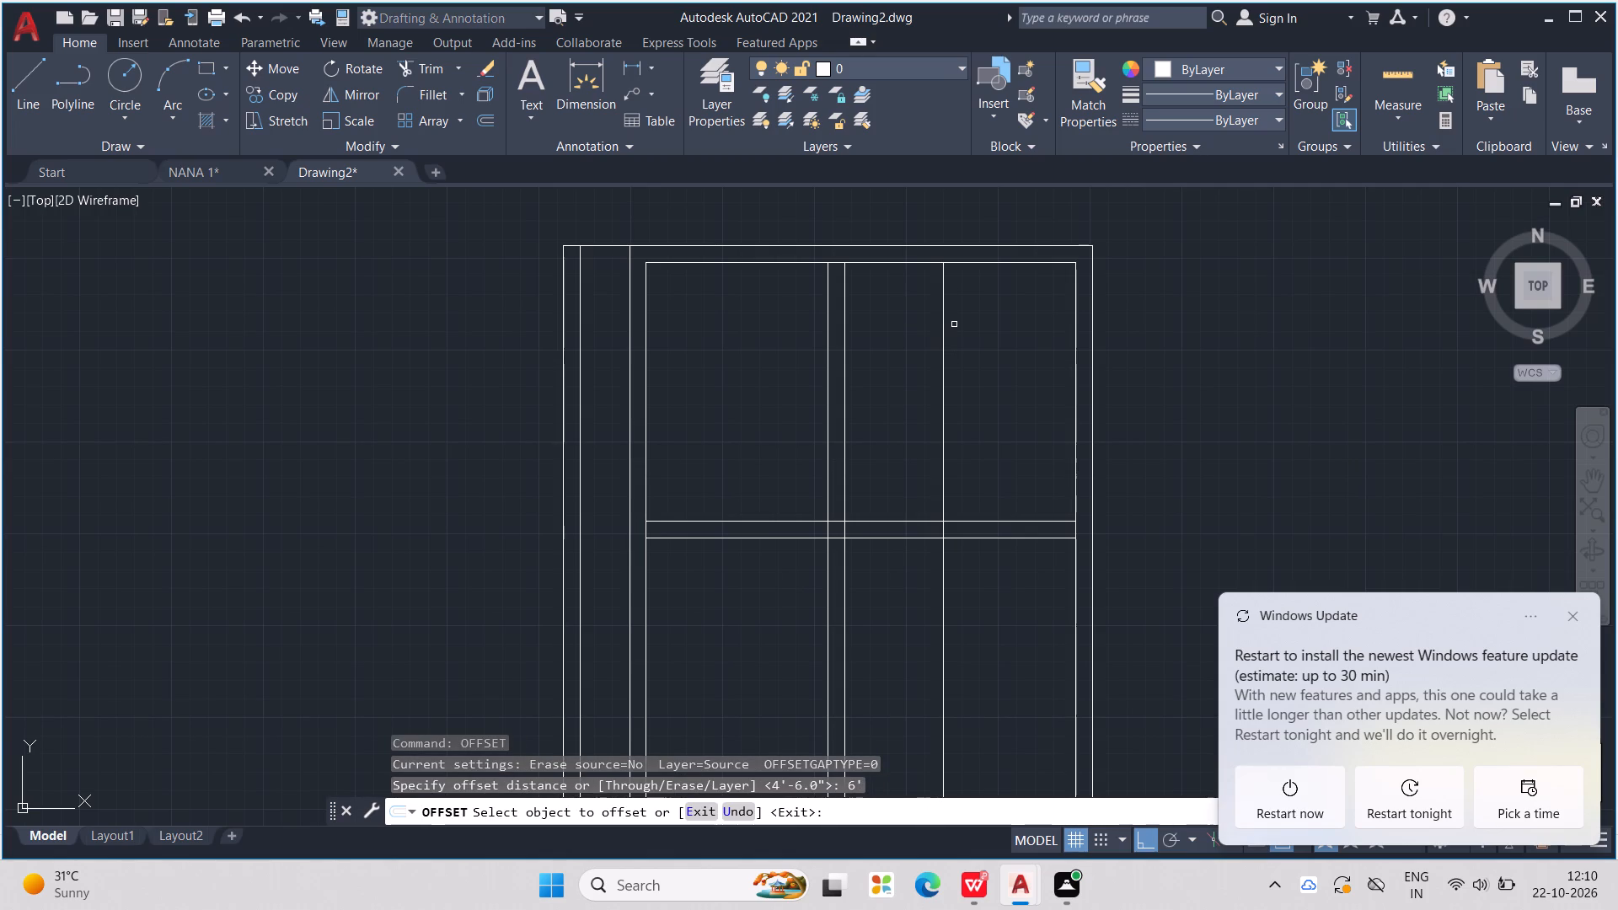
pyautogui.click(1004, 260)
pyautogui.click(1005, 334)
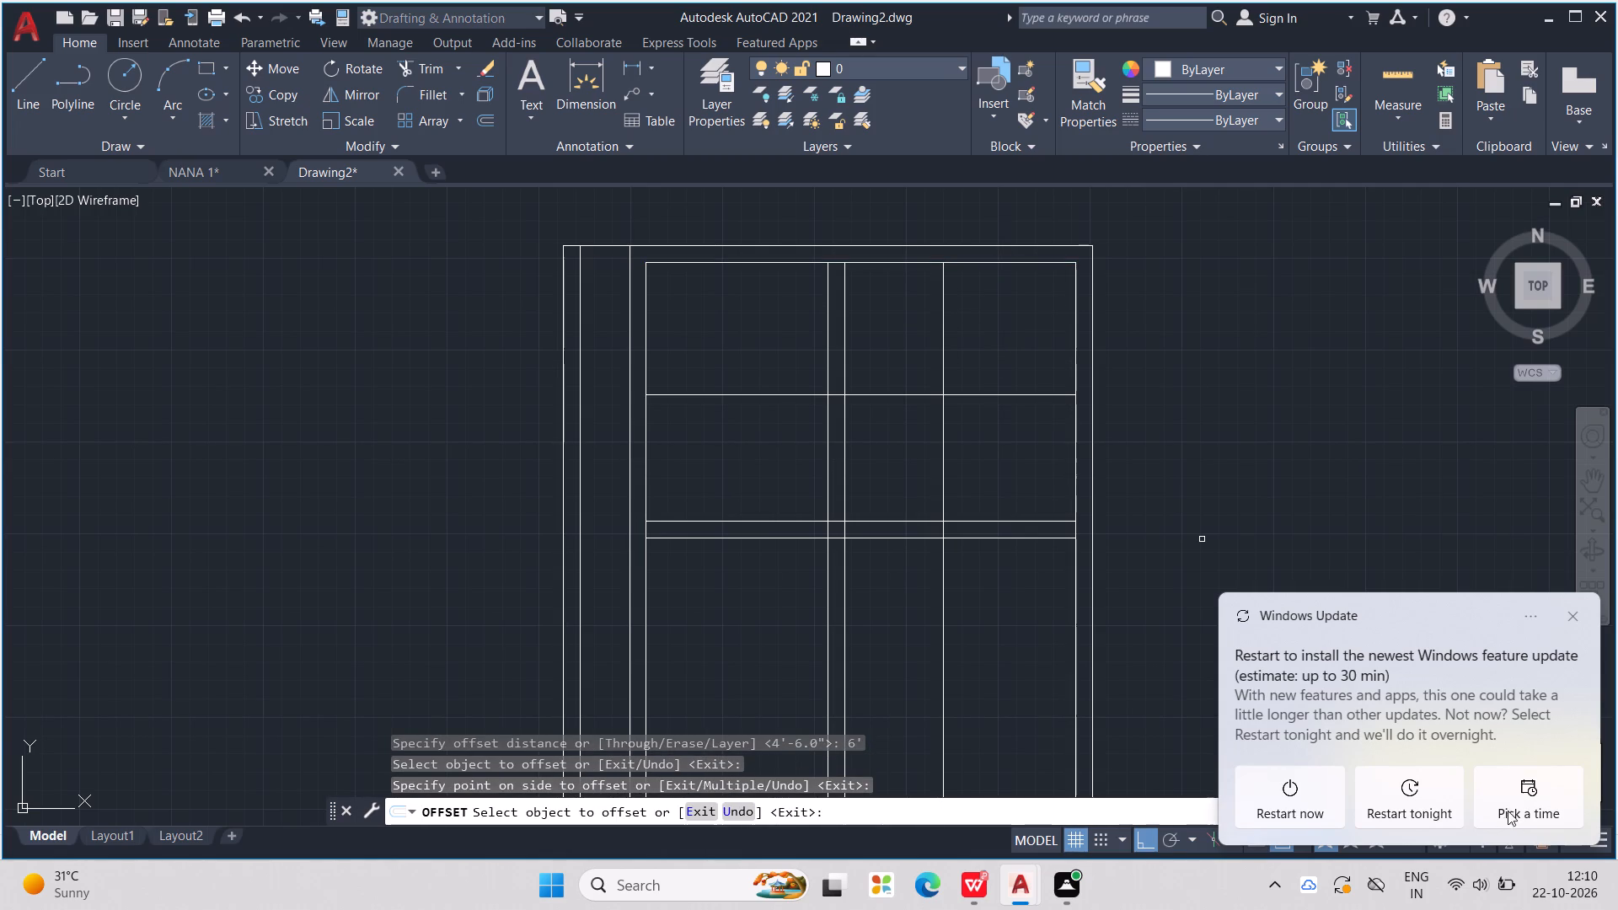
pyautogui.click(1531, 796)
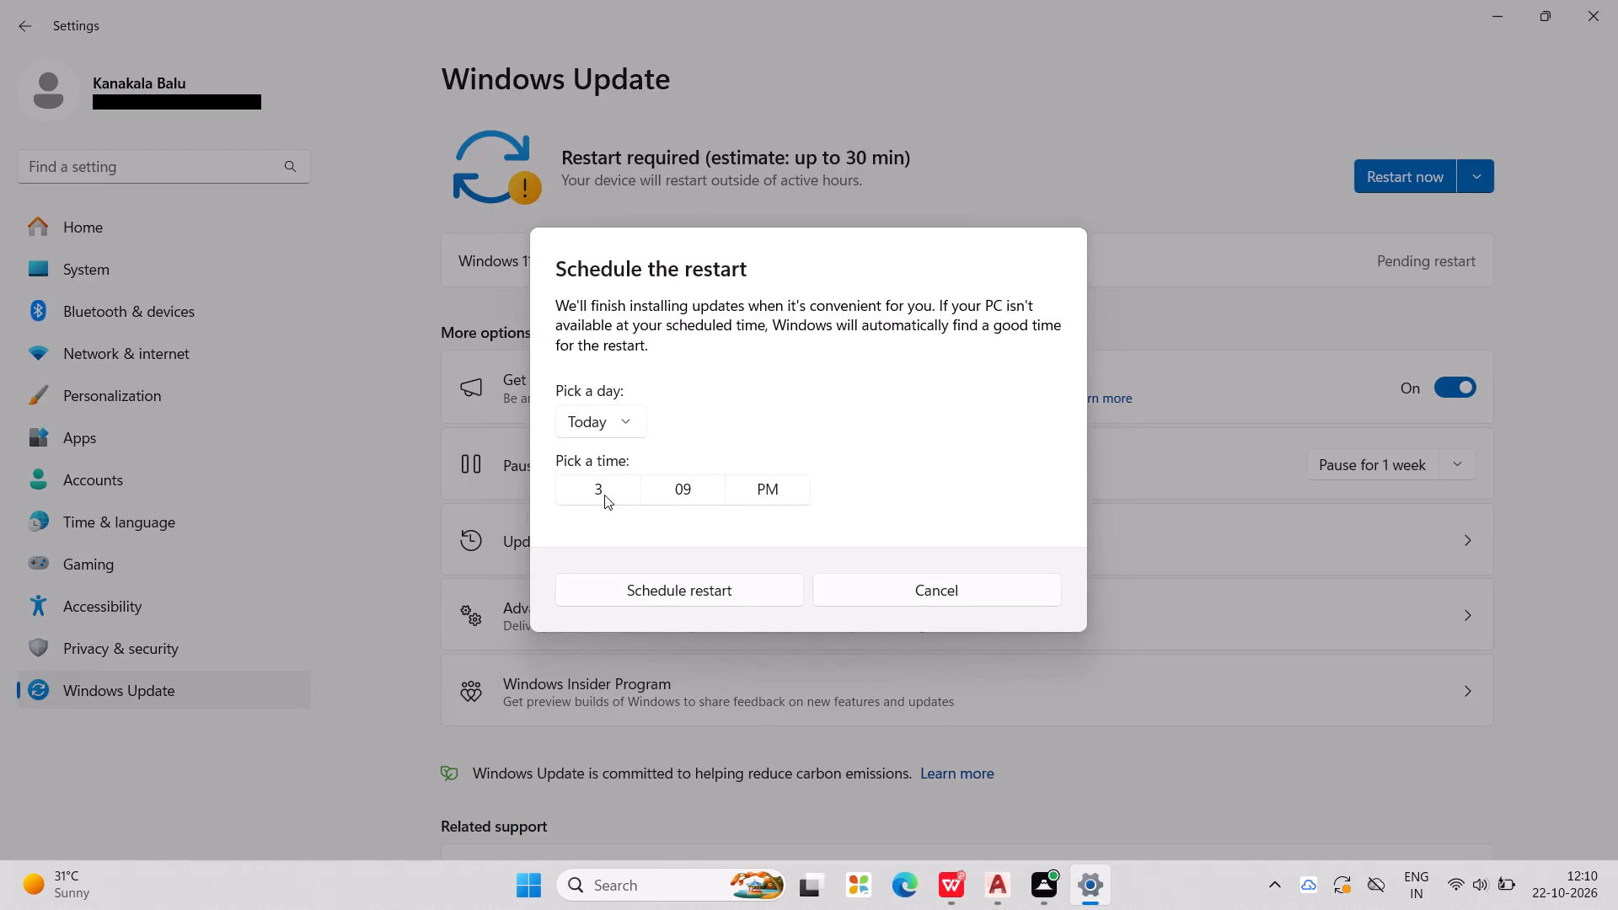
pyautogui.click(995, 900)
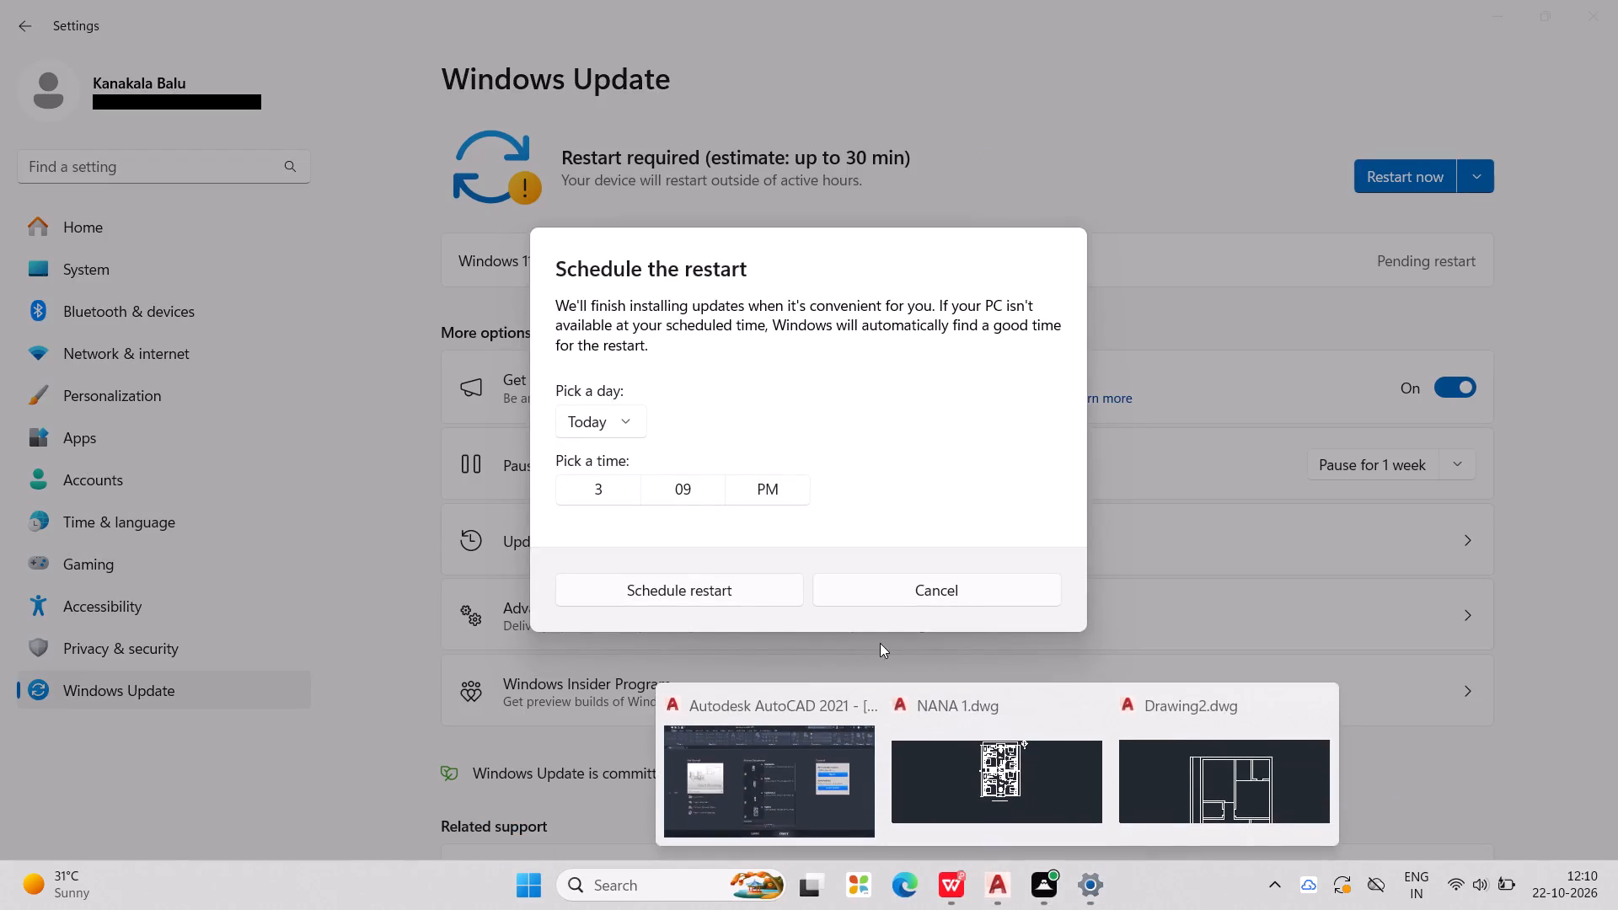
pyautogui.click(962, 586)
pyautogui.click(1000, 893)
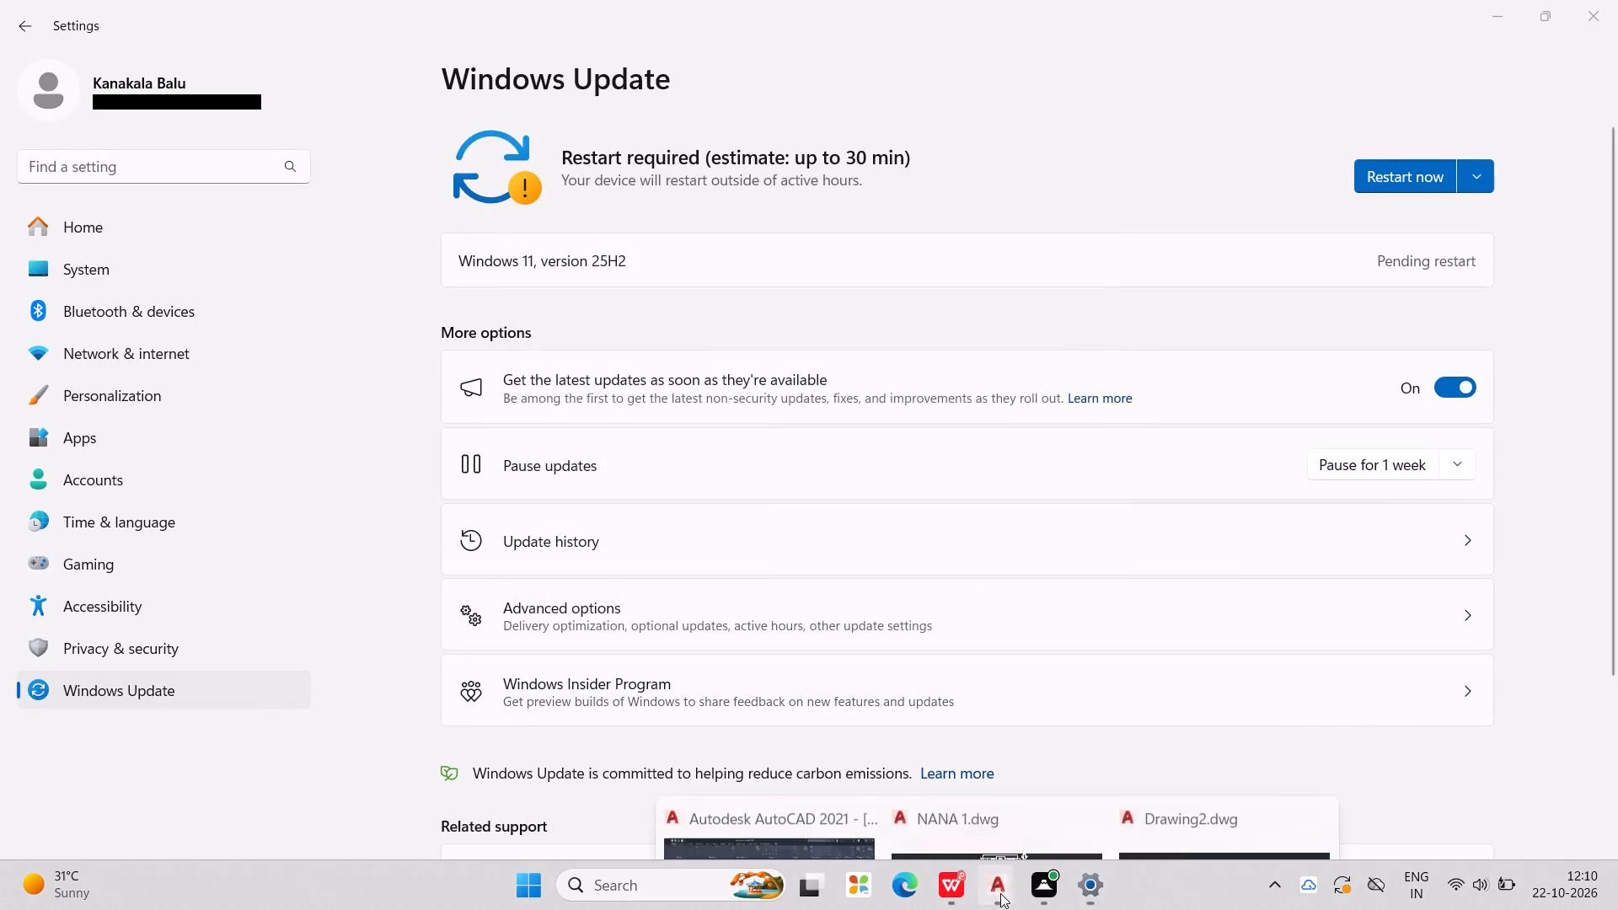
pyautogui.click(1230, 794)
# Offset the single horizontal line between the top wall and the cross wall 9" upward to give it wall thickness.
pyautogui.moveTo(1101, 634); pyautogui.dragTo(1096, 608, button='middle')
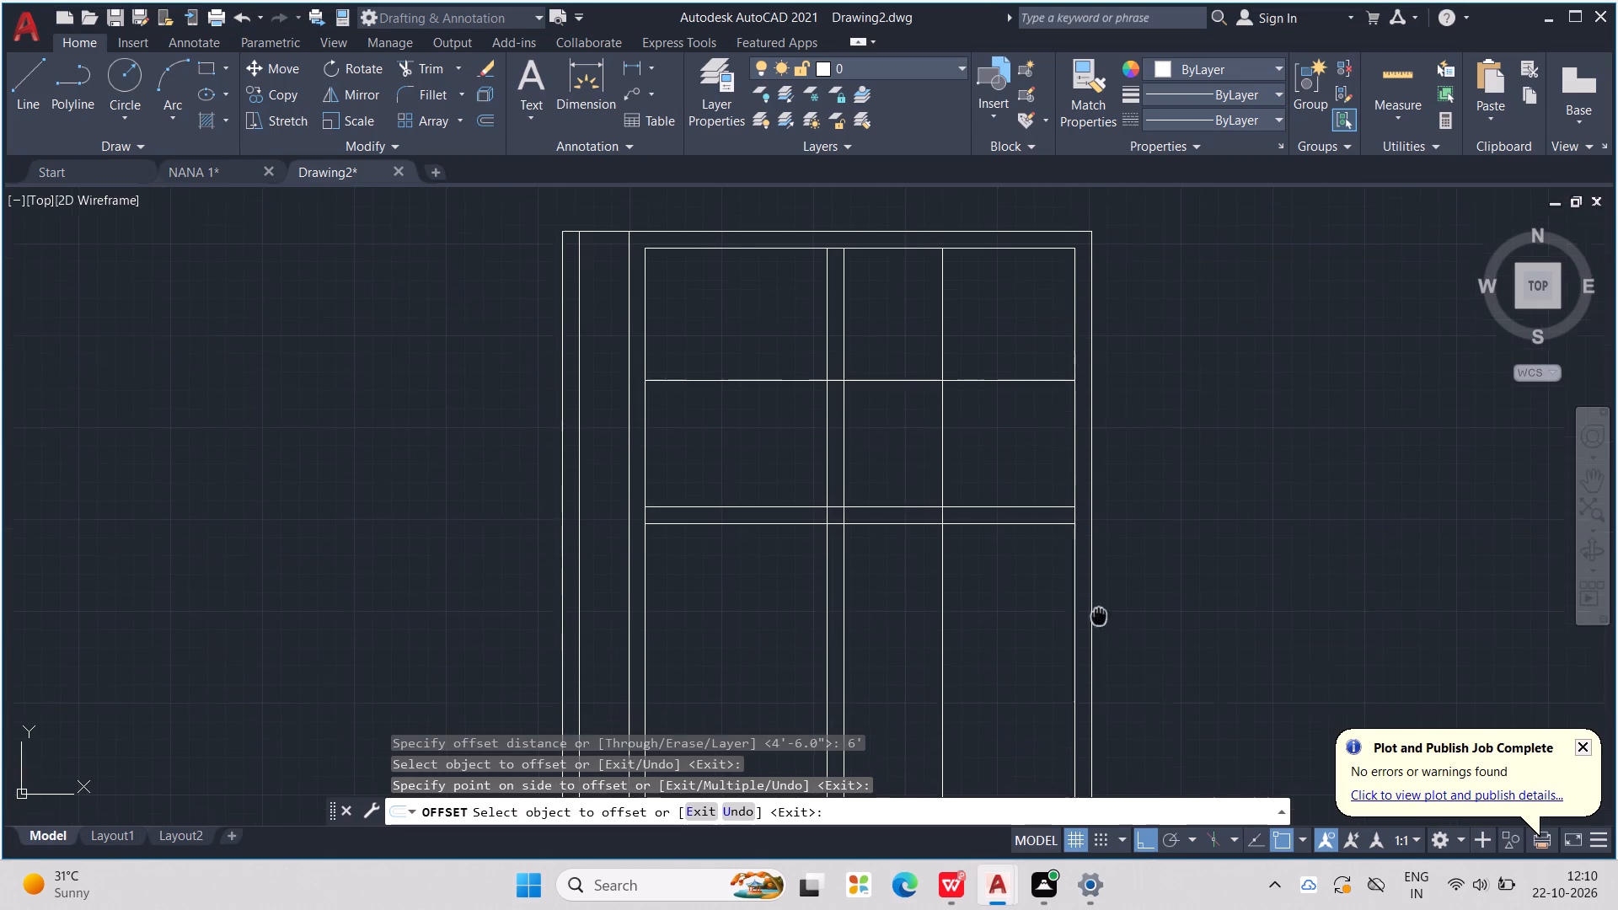
pyautogui.moveTo(1096, 608); pyautogui.dragTo(1046, 513, button='middle')
pyautogui.scroll(-2, 1045, 510)
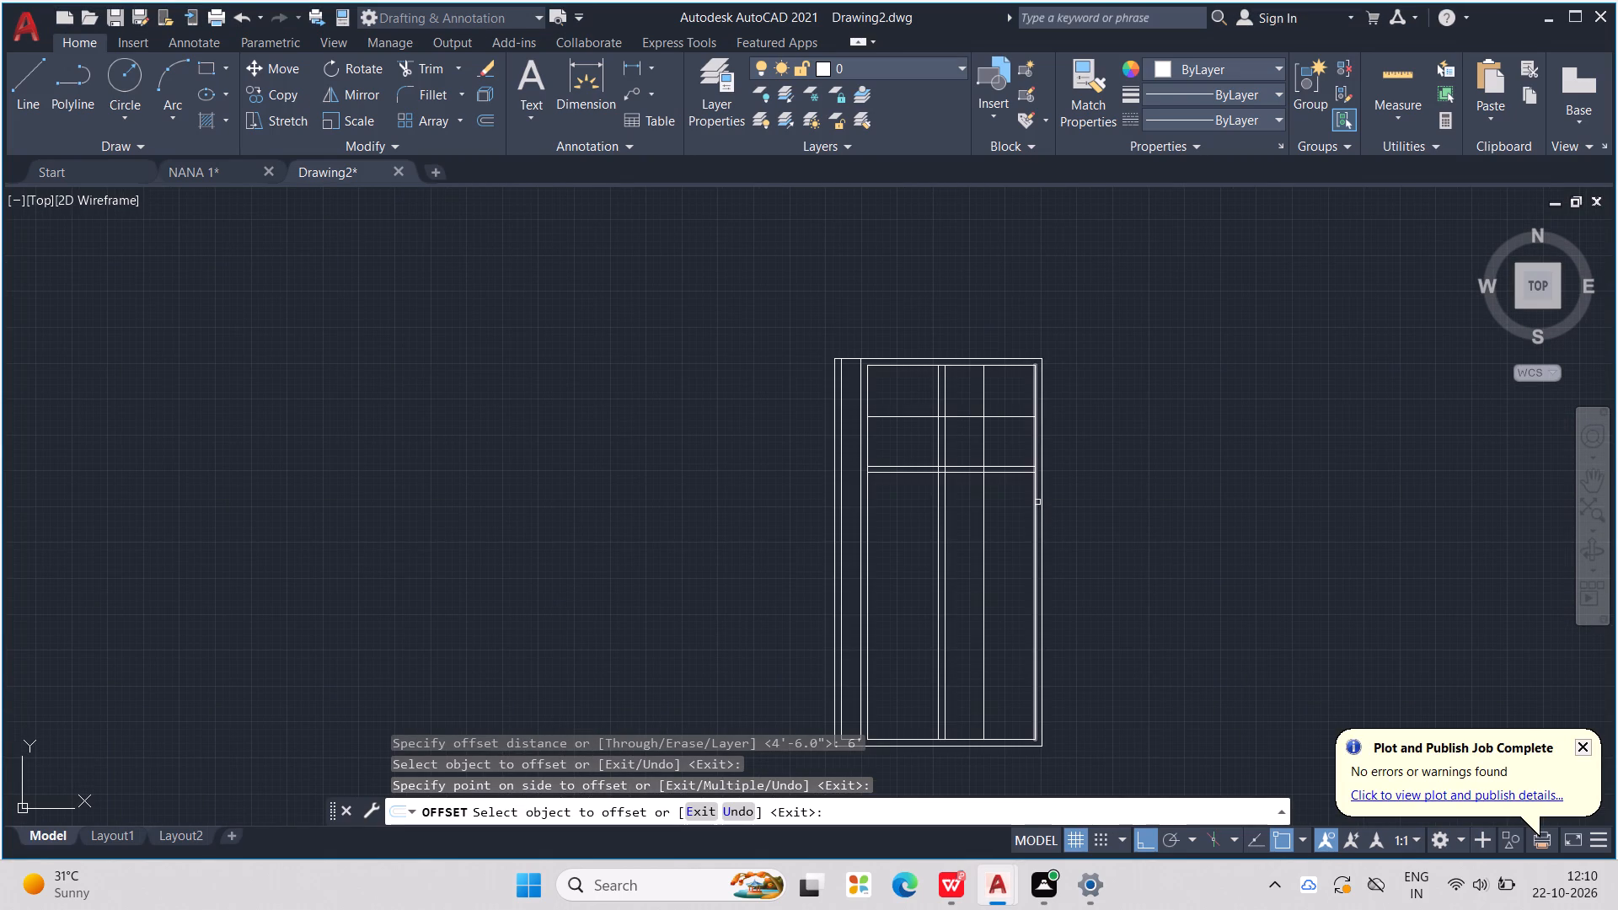
pyautogui.scroll(1, 1016, 410)
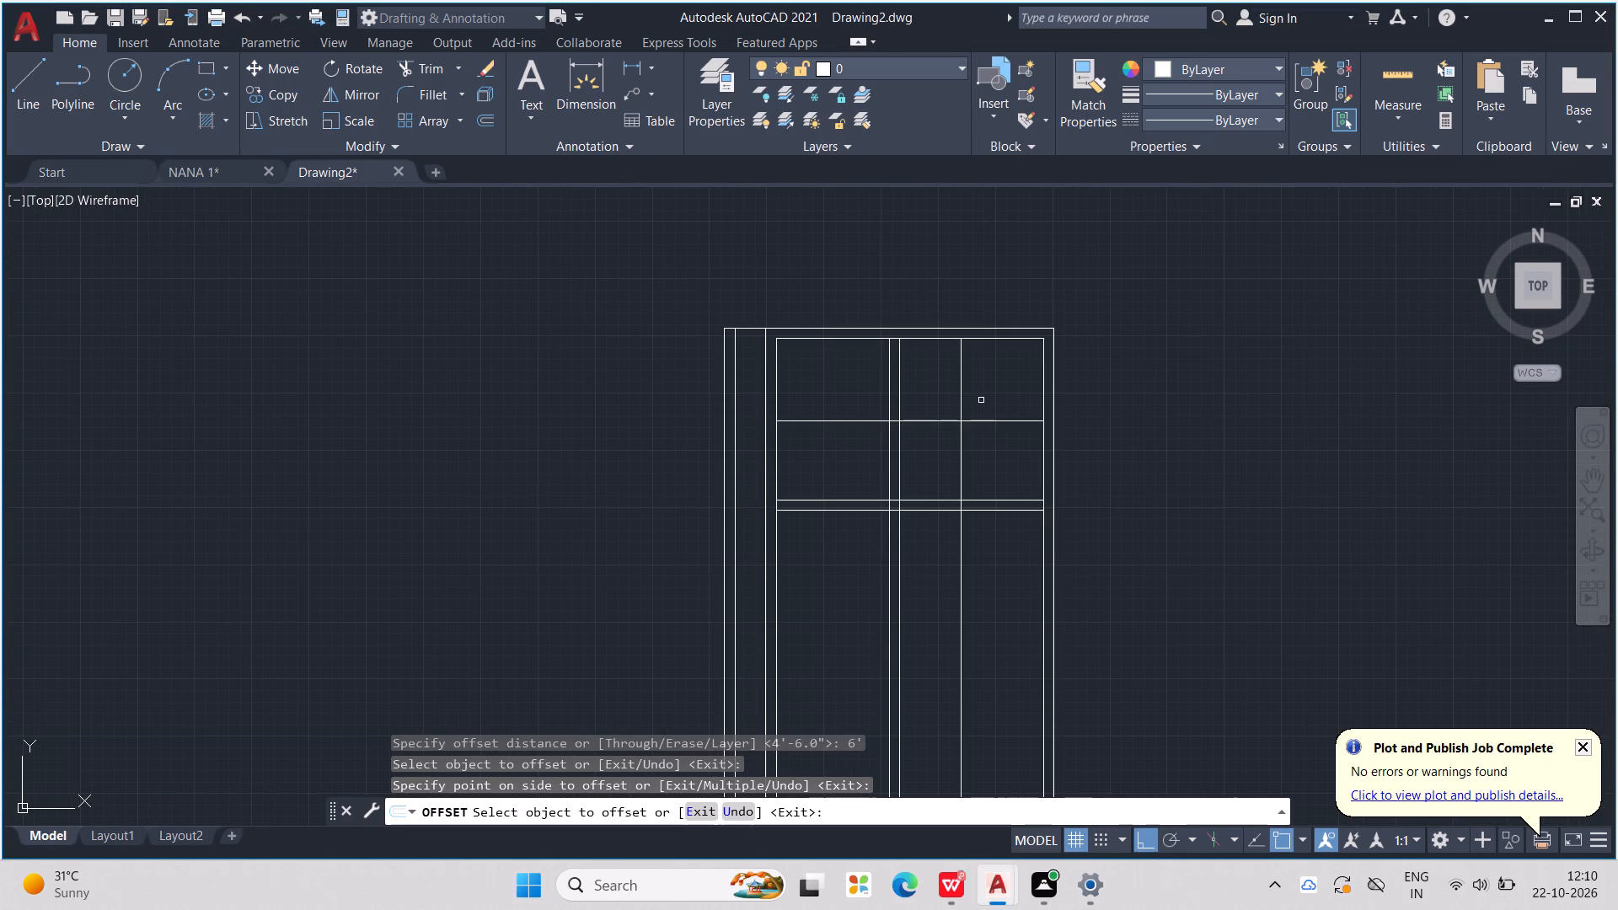
pyautogui.scroll(3, 981, 445)
pyautogui.press('Escape')
pyautogui.press('Escape')
pyautogui.press('Escape')
pyautogui.press('Escape')
pyautogui.press('Escape')
pyautogui.press('Escape')
pyautogui.press('Escape')
pyautogui.press('Escape')
pyautogui.press('Escape')
pyautogui.press('Escape')
pyautogui.press('Escape')
pyautogui.press('Escape')
pyautogui.press('Escape')
pyautogui.press('Escape')
pyautogui.press('Escape')
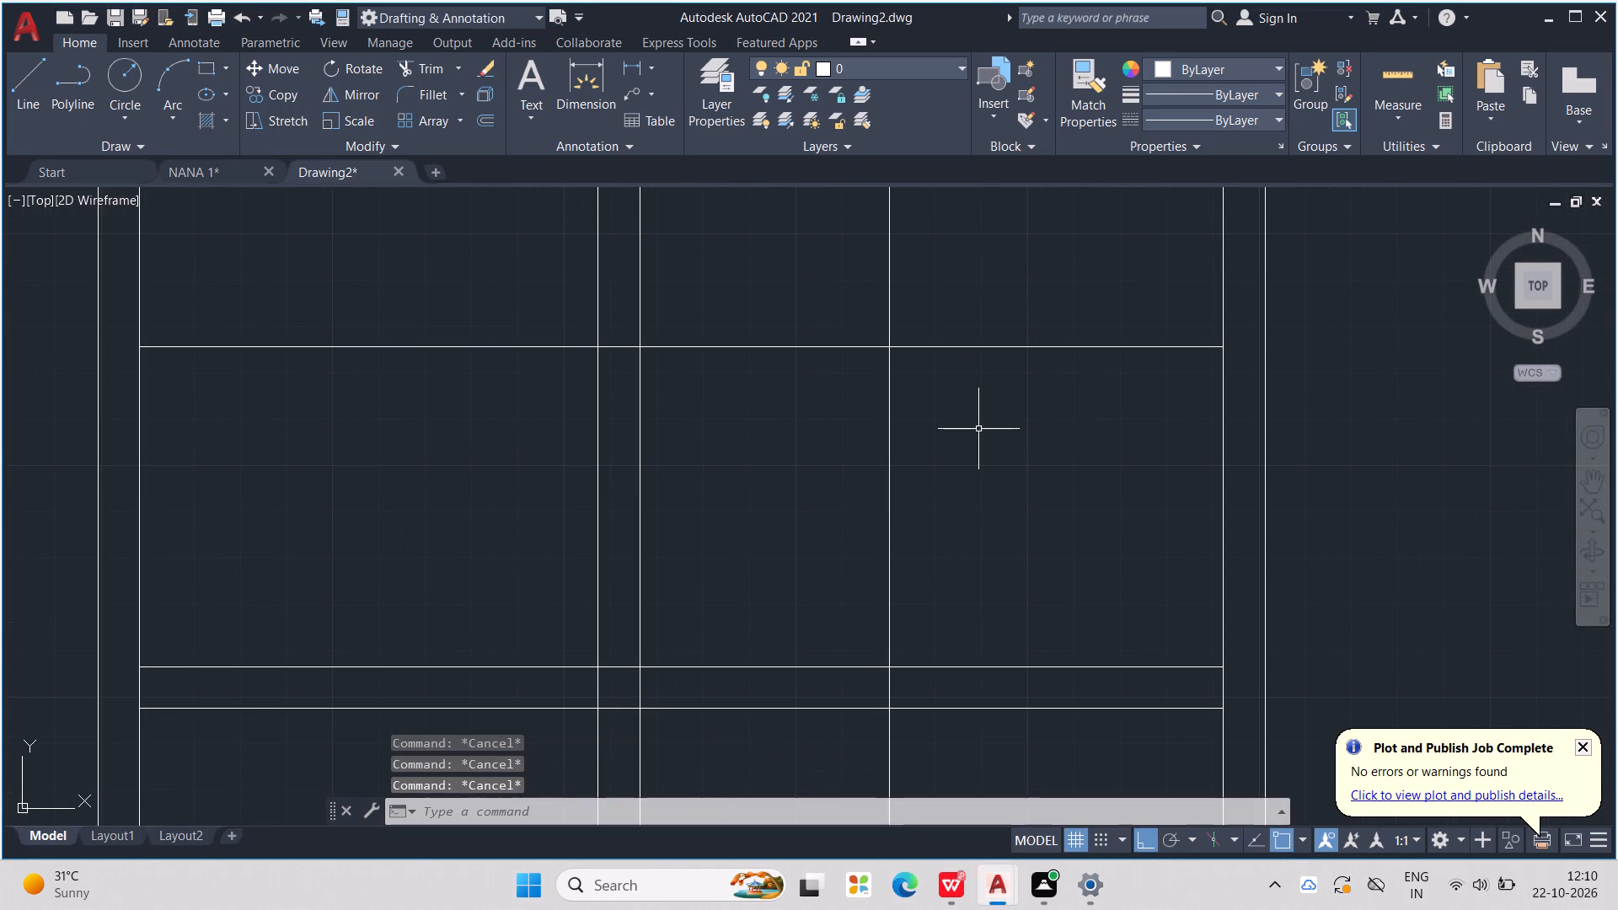
pyautogui.write('OFF')
pyautogui.press('Return')
pyautogui.write('9"')
pyautogui.press('Return')
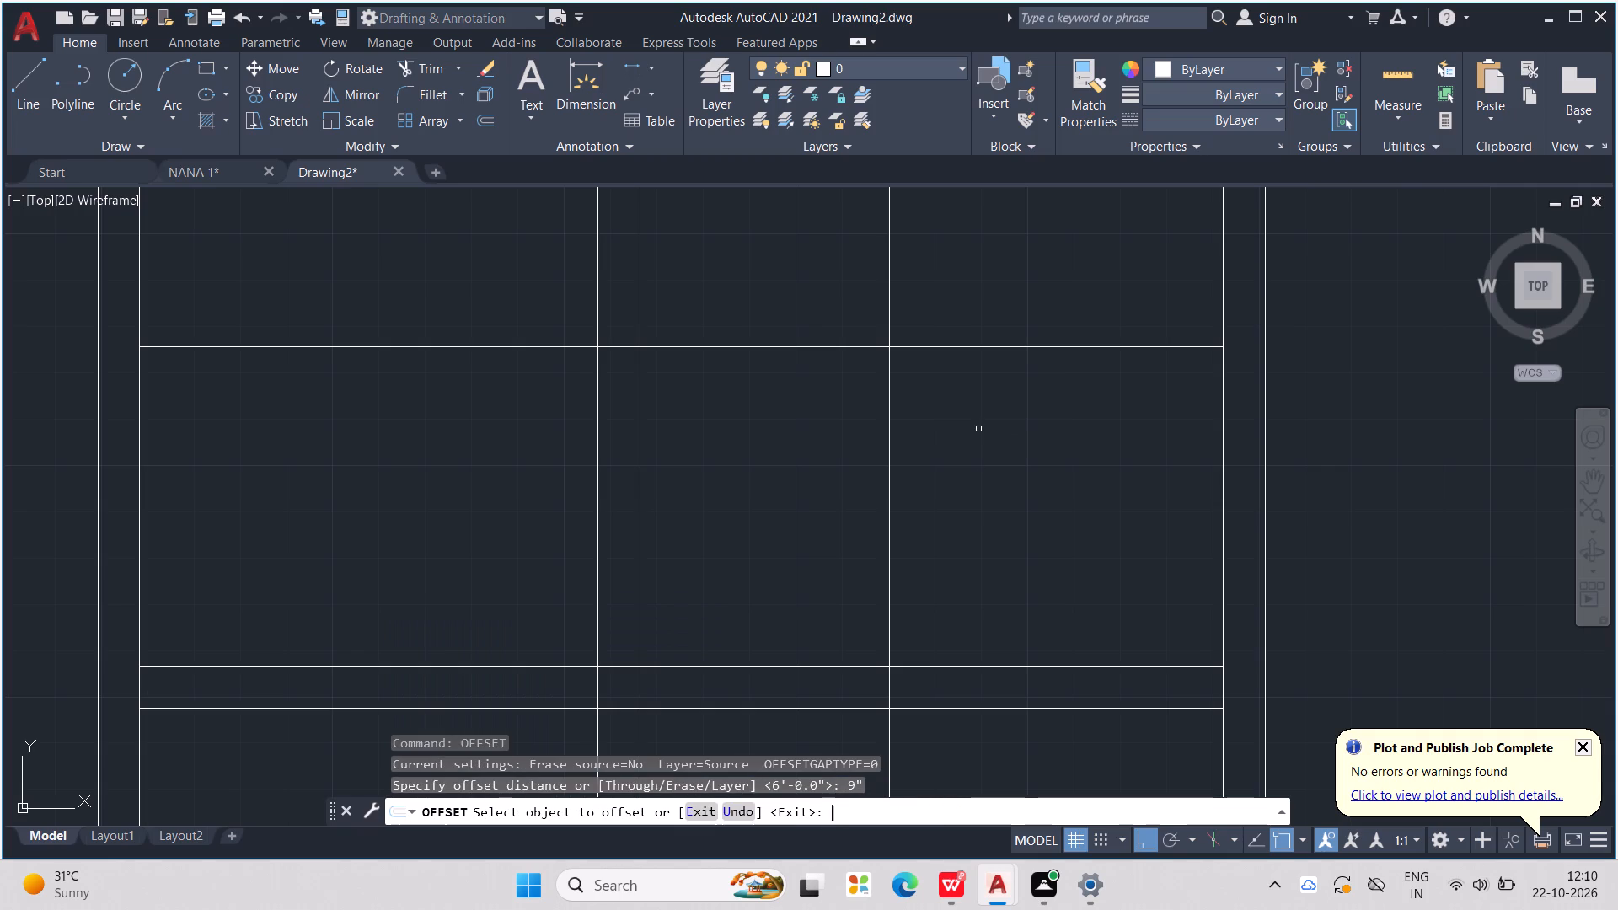
pyautogui.scroll(-2, 974, 431)
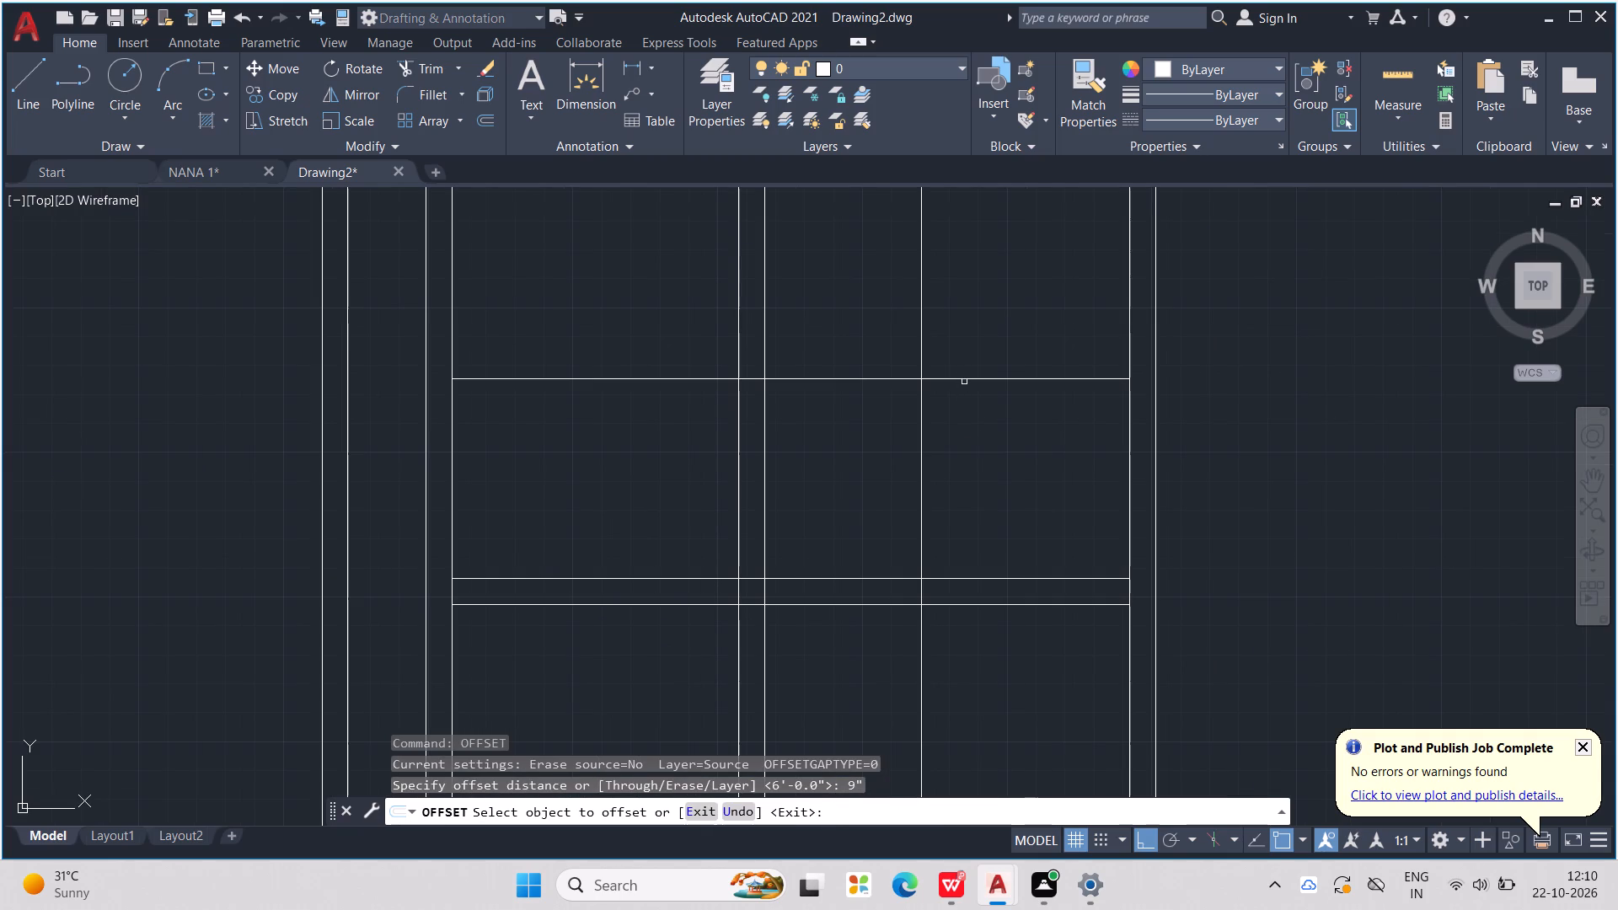
pyautogui.click(965, 381)
pyautogui.click(972, 351)
pyautogui.scroll(-2, 972, 351)
pyautogui.moveTo(972, 351); pyautogui.dragTo(967, 387, button='middle')
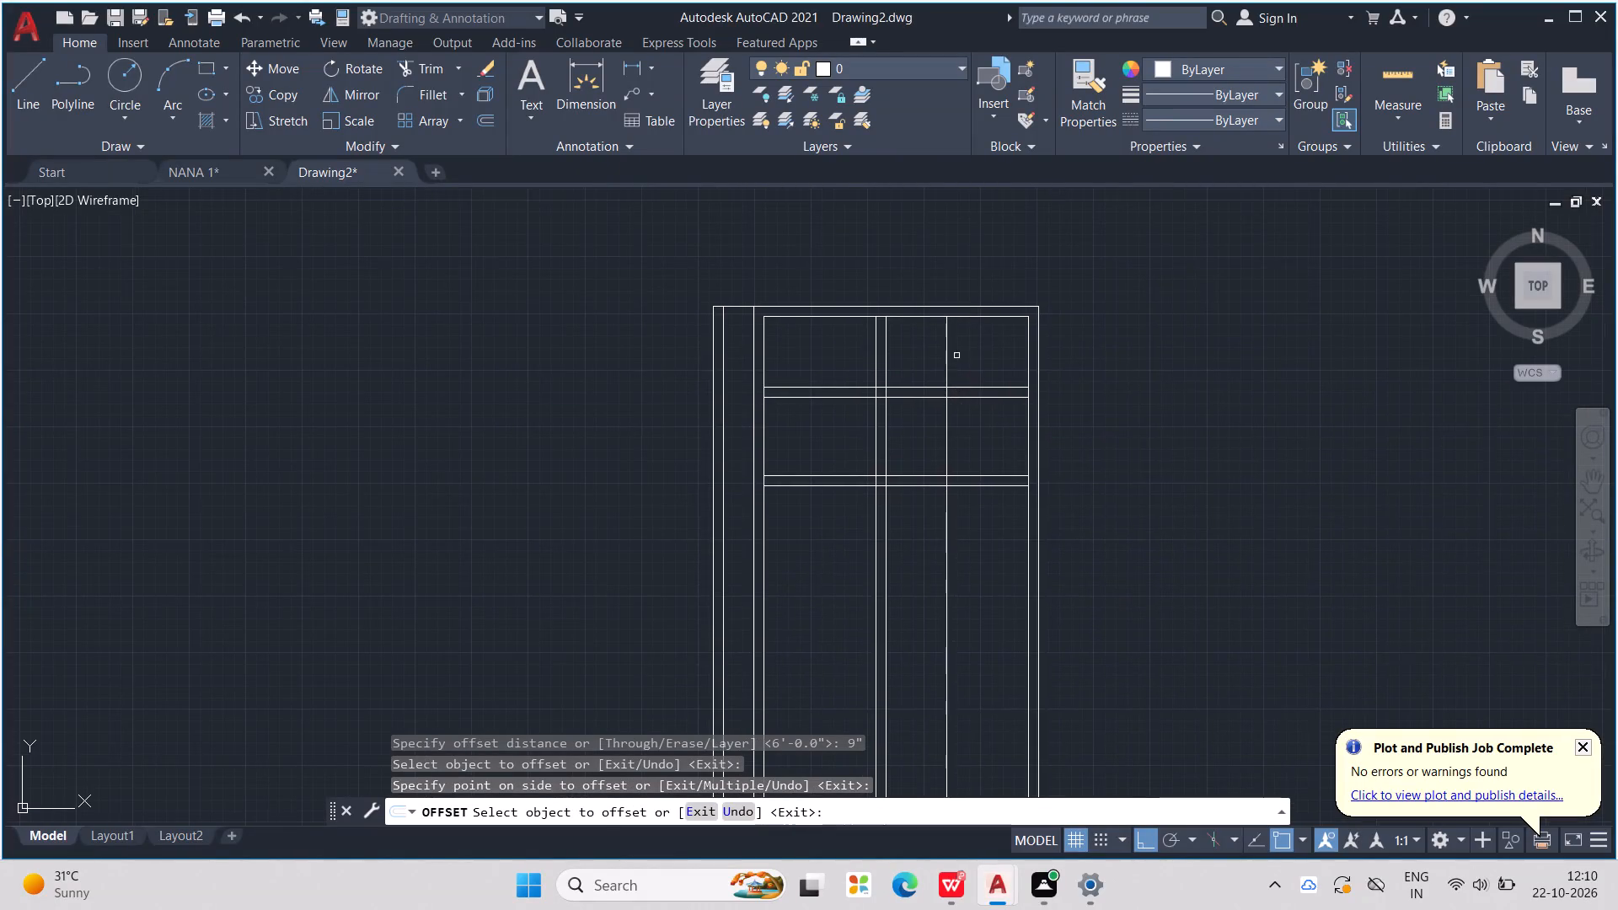
# Offset the single vertical line between the central partition and the right wall 9" to the right.
pyautogui.click(949, 345)
pyautogui.click(971, 341)
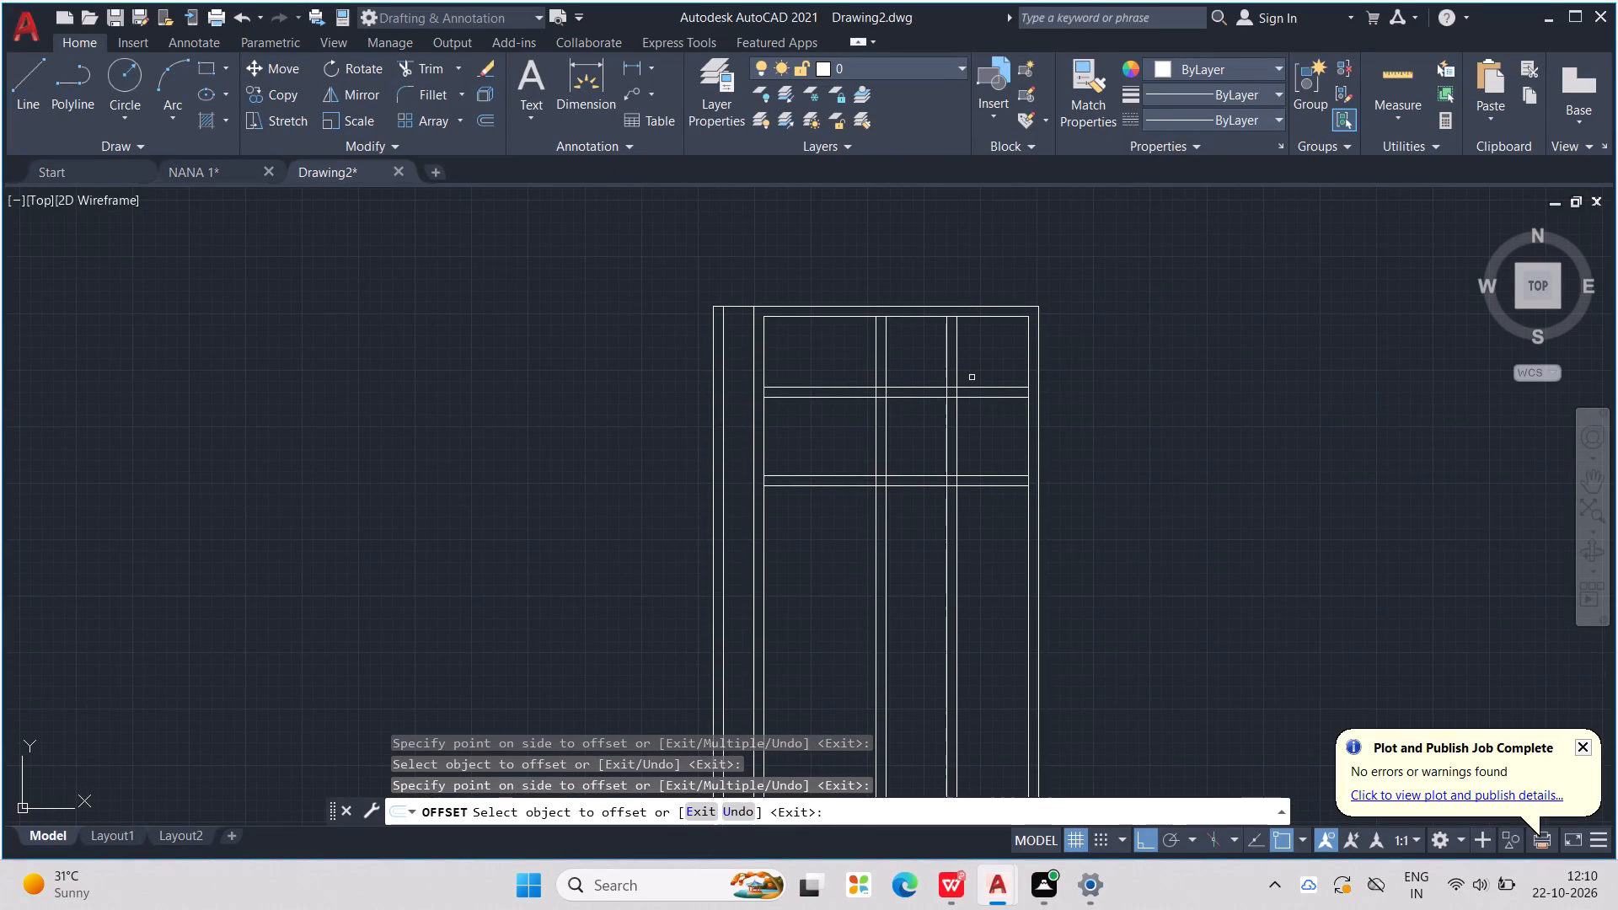
pyautogui.press('Escape')
pyautogui.press('Escape')
pyautogui.press('Escape')
pyautogui.press('Escape')
pyautogui.press('Escape')
pyautogui.press('Escape')
pyautogui.press('Escape')
pyautogui.press('Escape')
pyautogui.press('Escape')
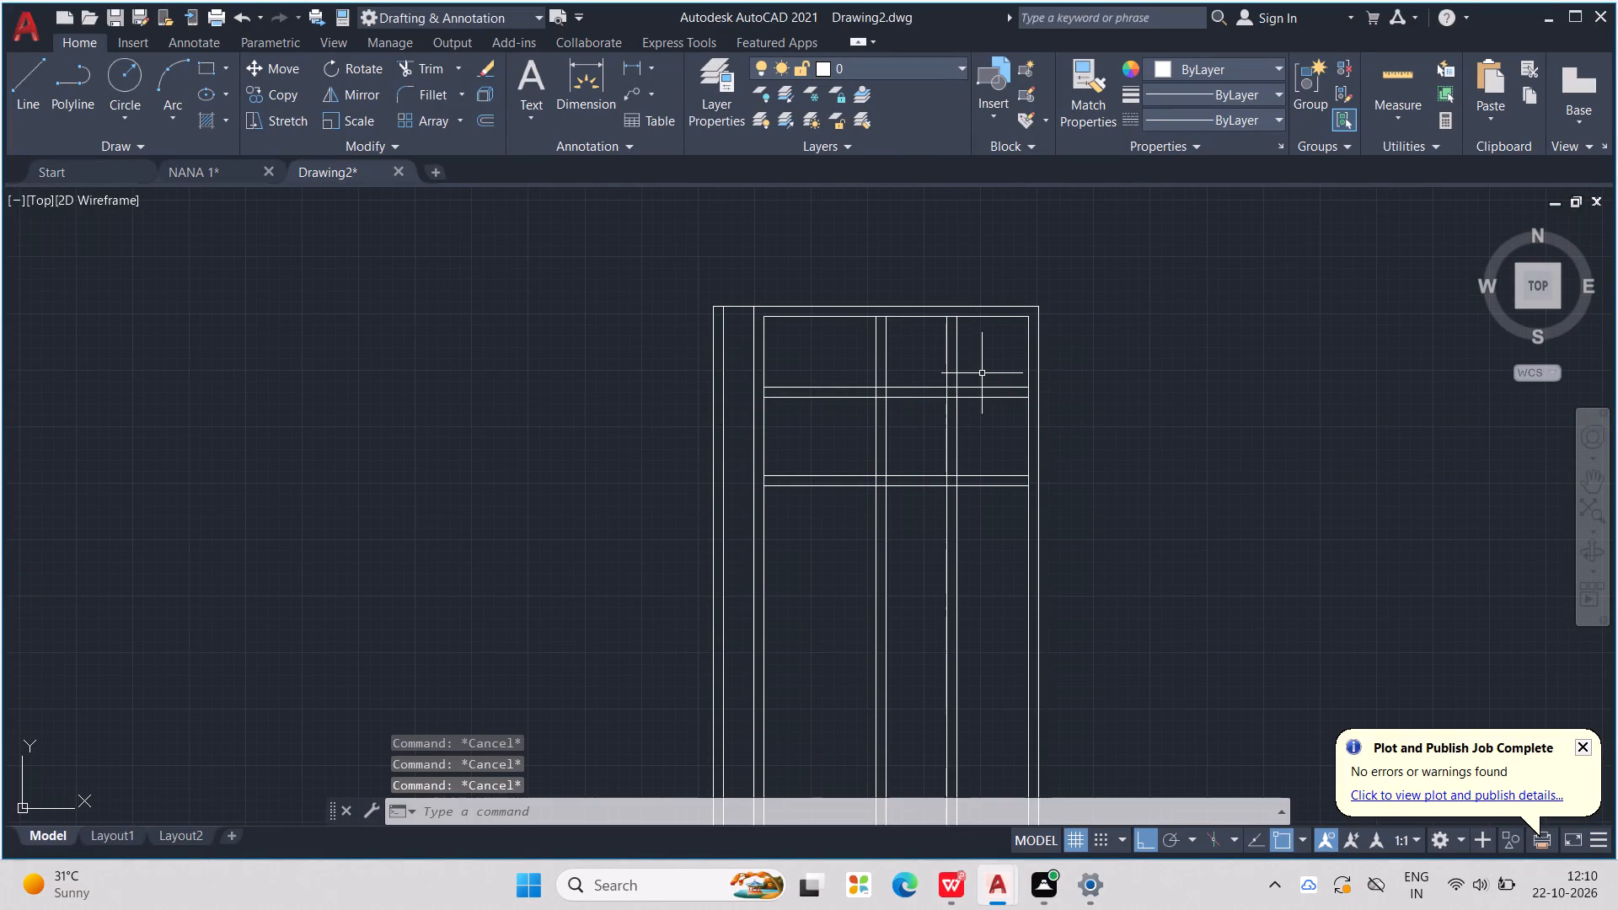
# Trim both lines of the upper cross wall out of the room left of the central partition.
pyautogui.write('TR')
pyautogui.press('Return')
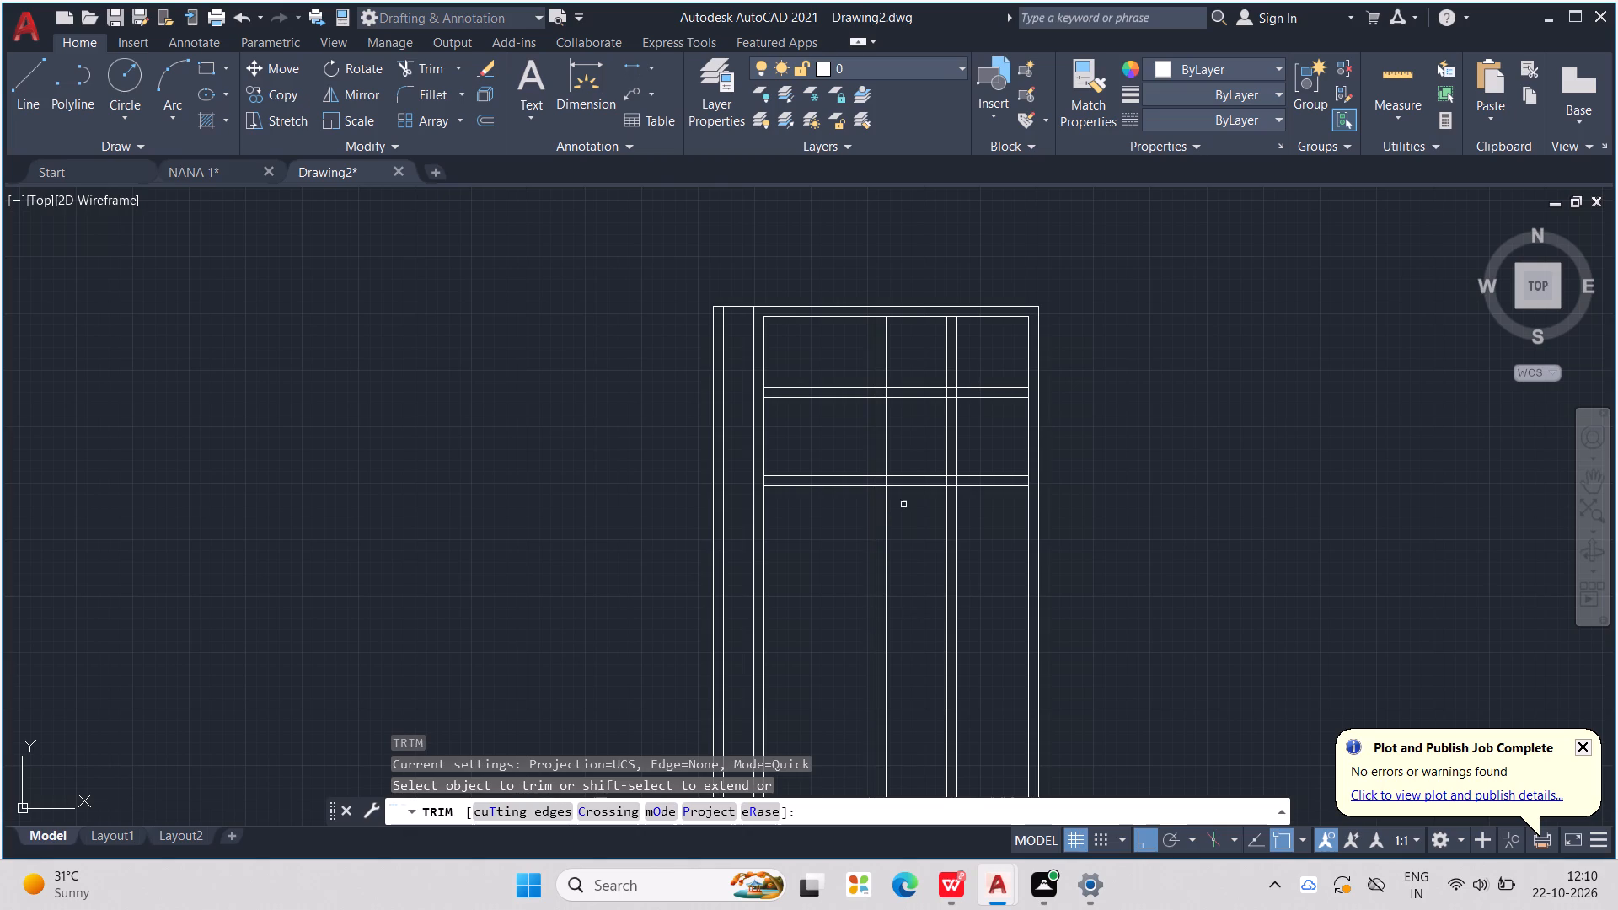
pyautogui.scroll(1, 904, 441)
pyautogui.moveTo(903, 429); pyautogui.dragTo(907, 489, button='middle')
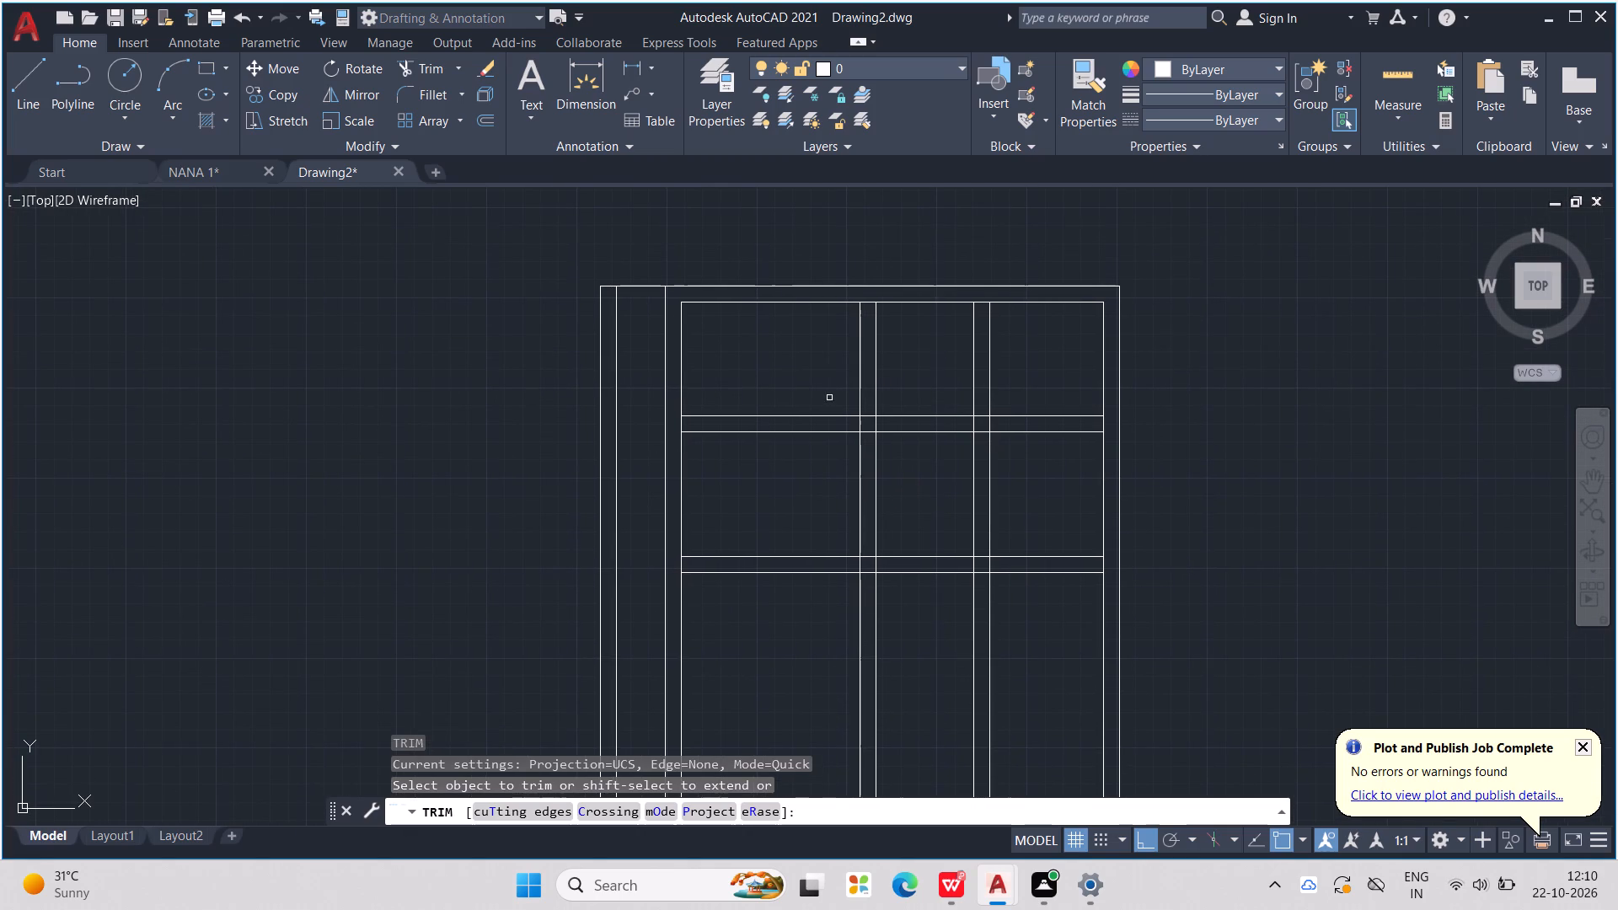
pyautogui.moveTo(829, 398); pyautogui.dragTo(828, 461)
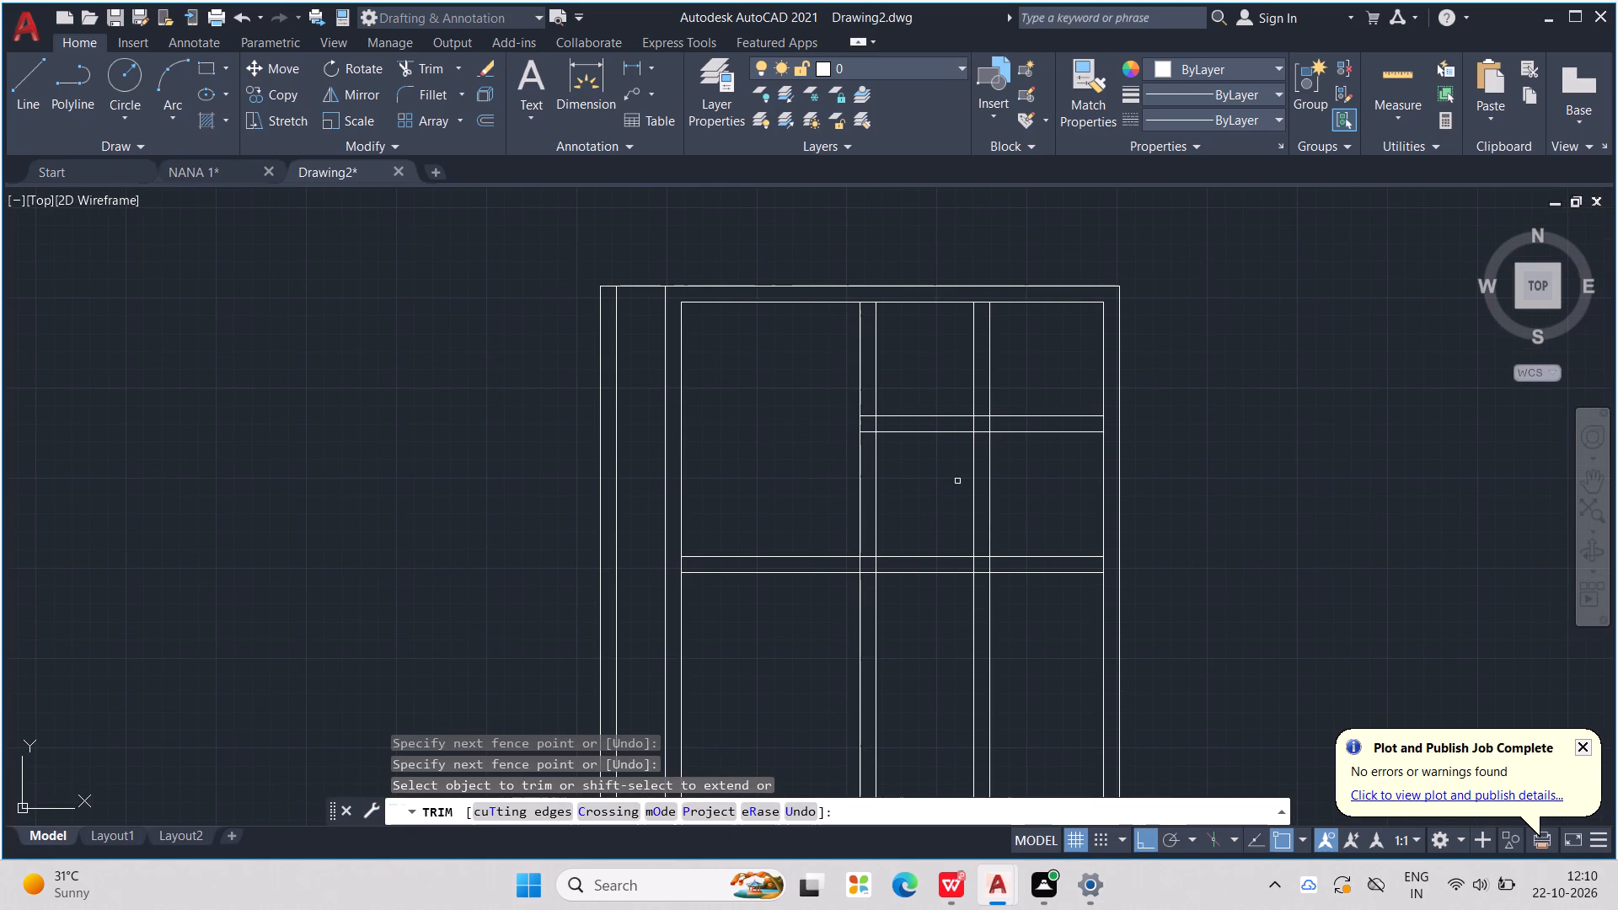
# Trim the right-hand vertical wall's two lines everywhere below the upper cross wall, including the pieces inside the lower cross wall.
pyautogui.moveTo(957, 481); pyautogui.dragTo(1021, 483)
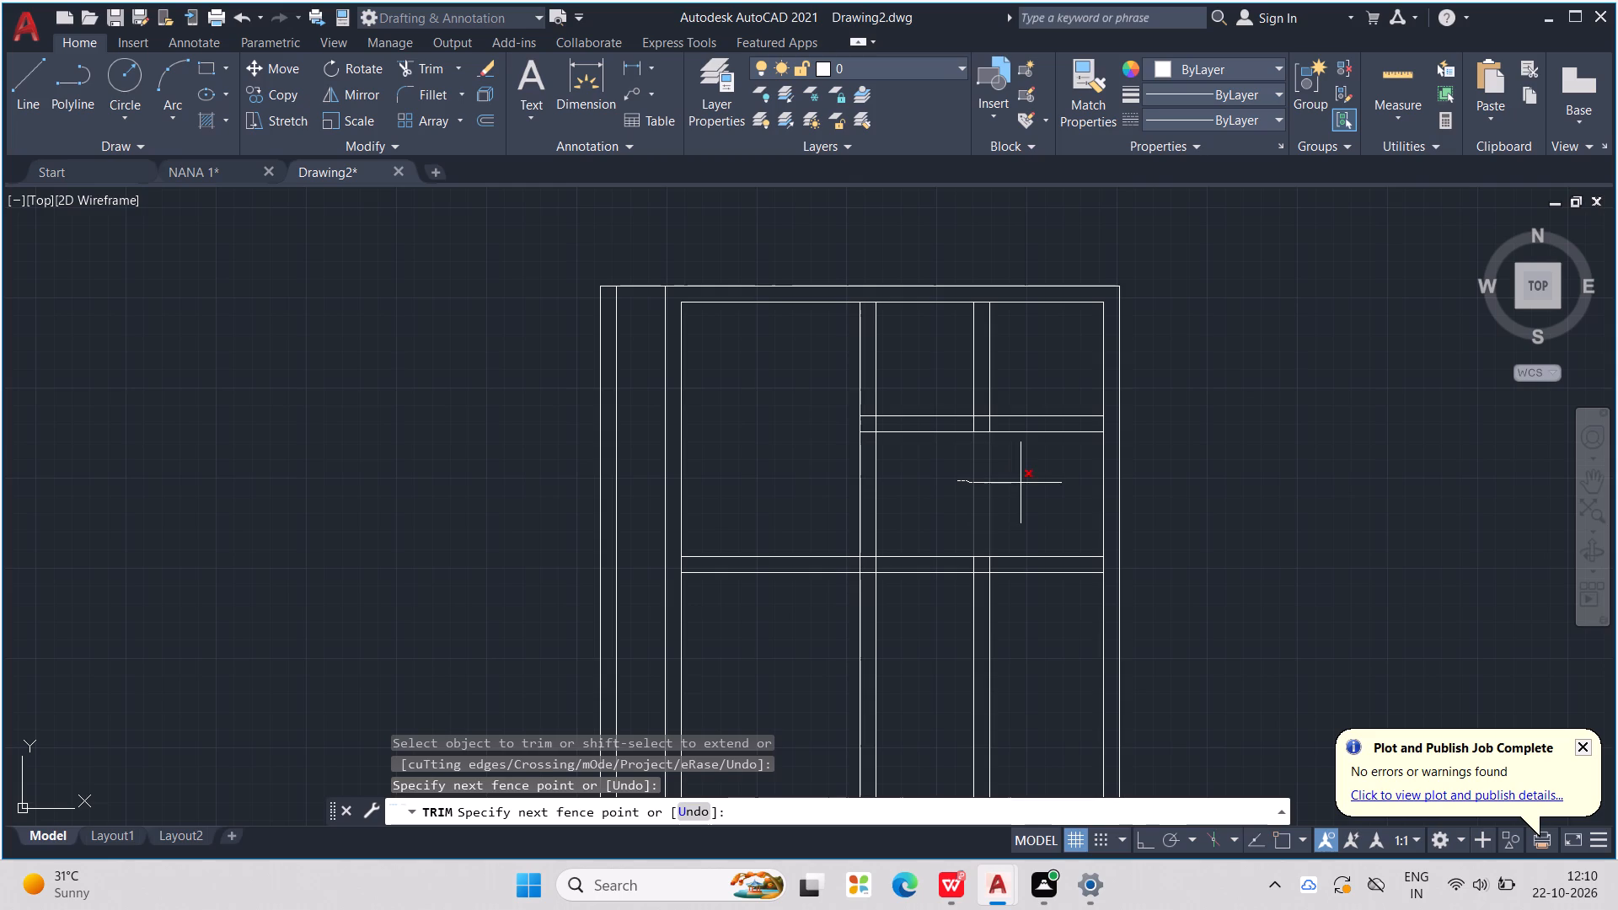
pyautogui.moveTo(1021, 483); pyautogui.dragTo(1040, 488)
pyautogui.scroll(-1, 1041, 460)
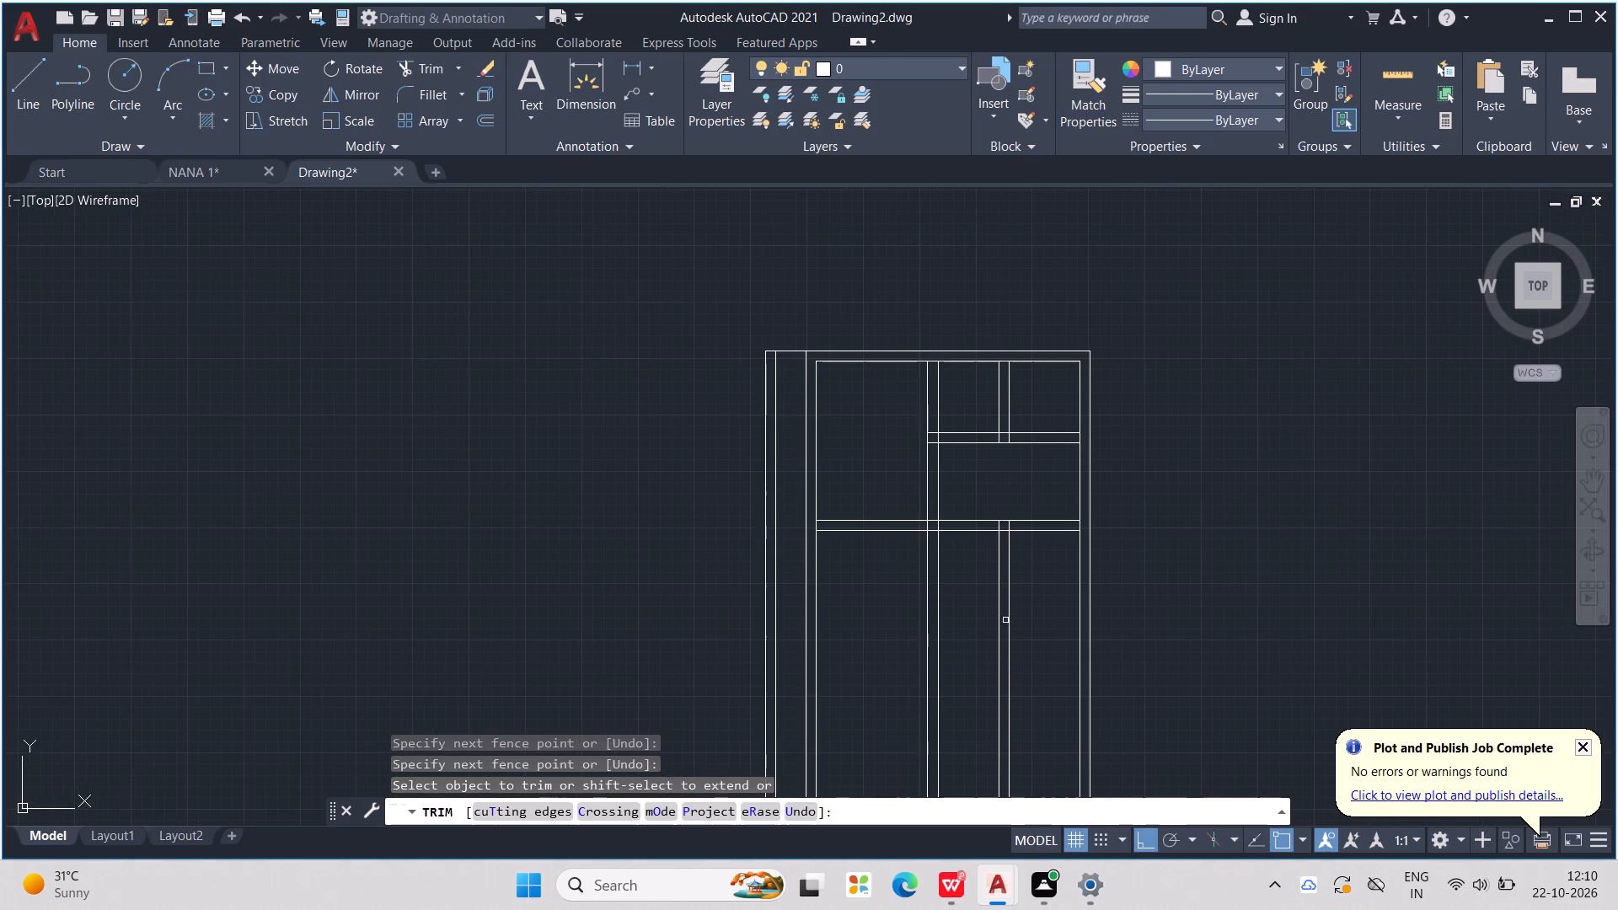
pyautogui.moveTo(1005, 574); pyautogui.dragTo(953, 467, button='middle')
pyautogui.scroll(-1, 993, 544)
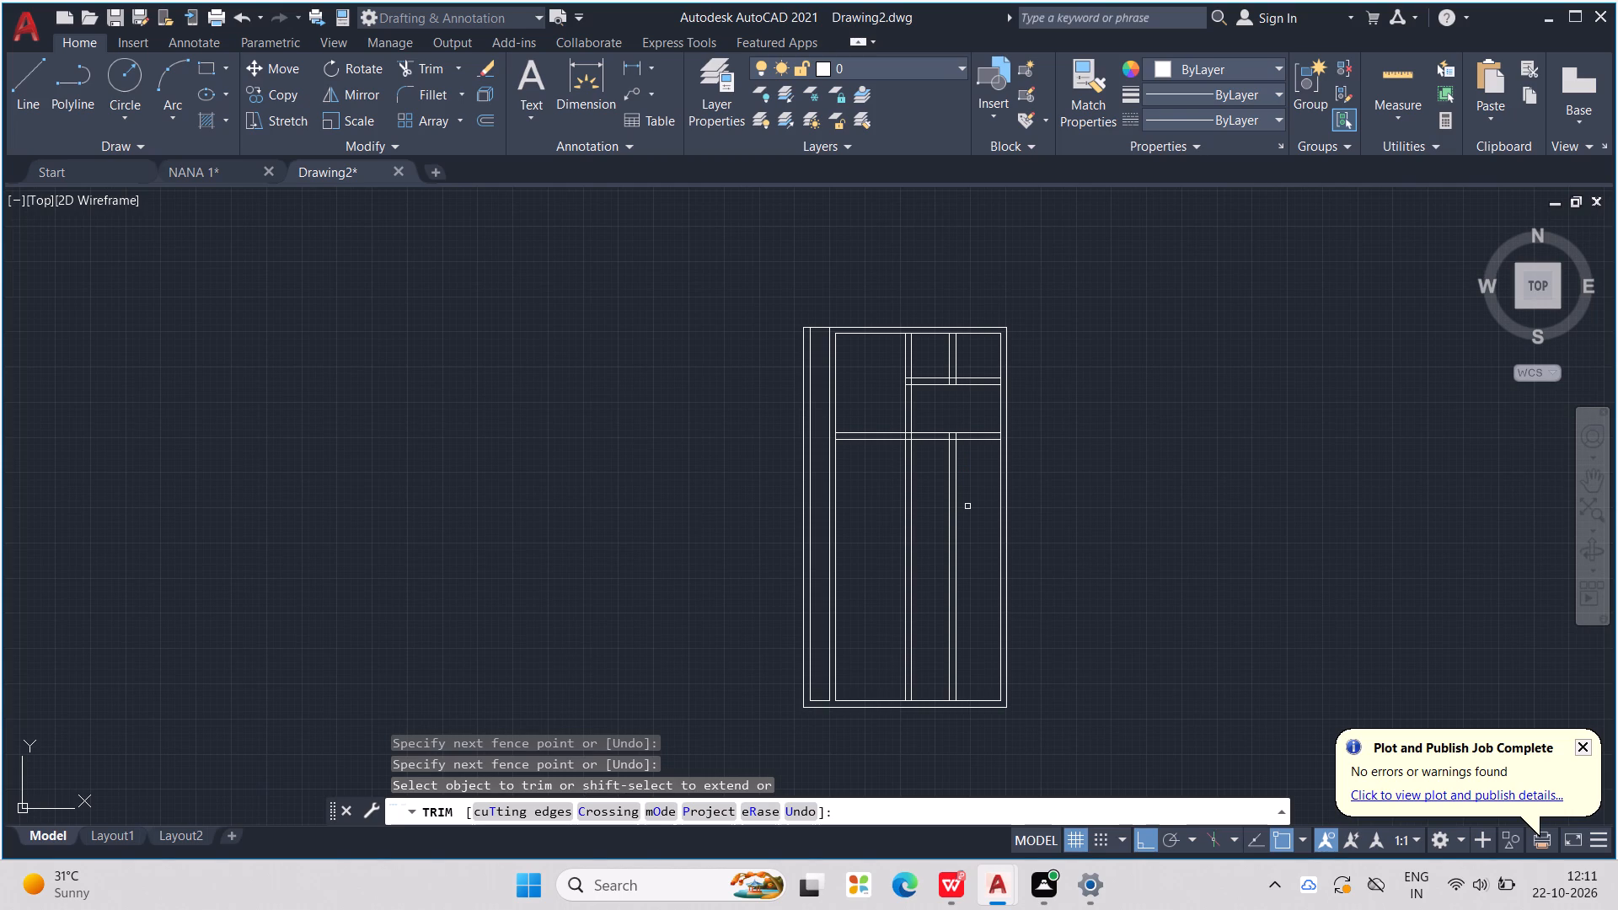
pyautogui.moveTo(954, 520); pyautogui.dragTo(957, 540)
pyautogui.moveTo(957, 540); pyautogui.dragTo(946, 554)
pyautogui.scroll(1, 998, 387)
pyautogui.scroll(2, 908, 492)
pyautogui.scroll(1, 940, 426)
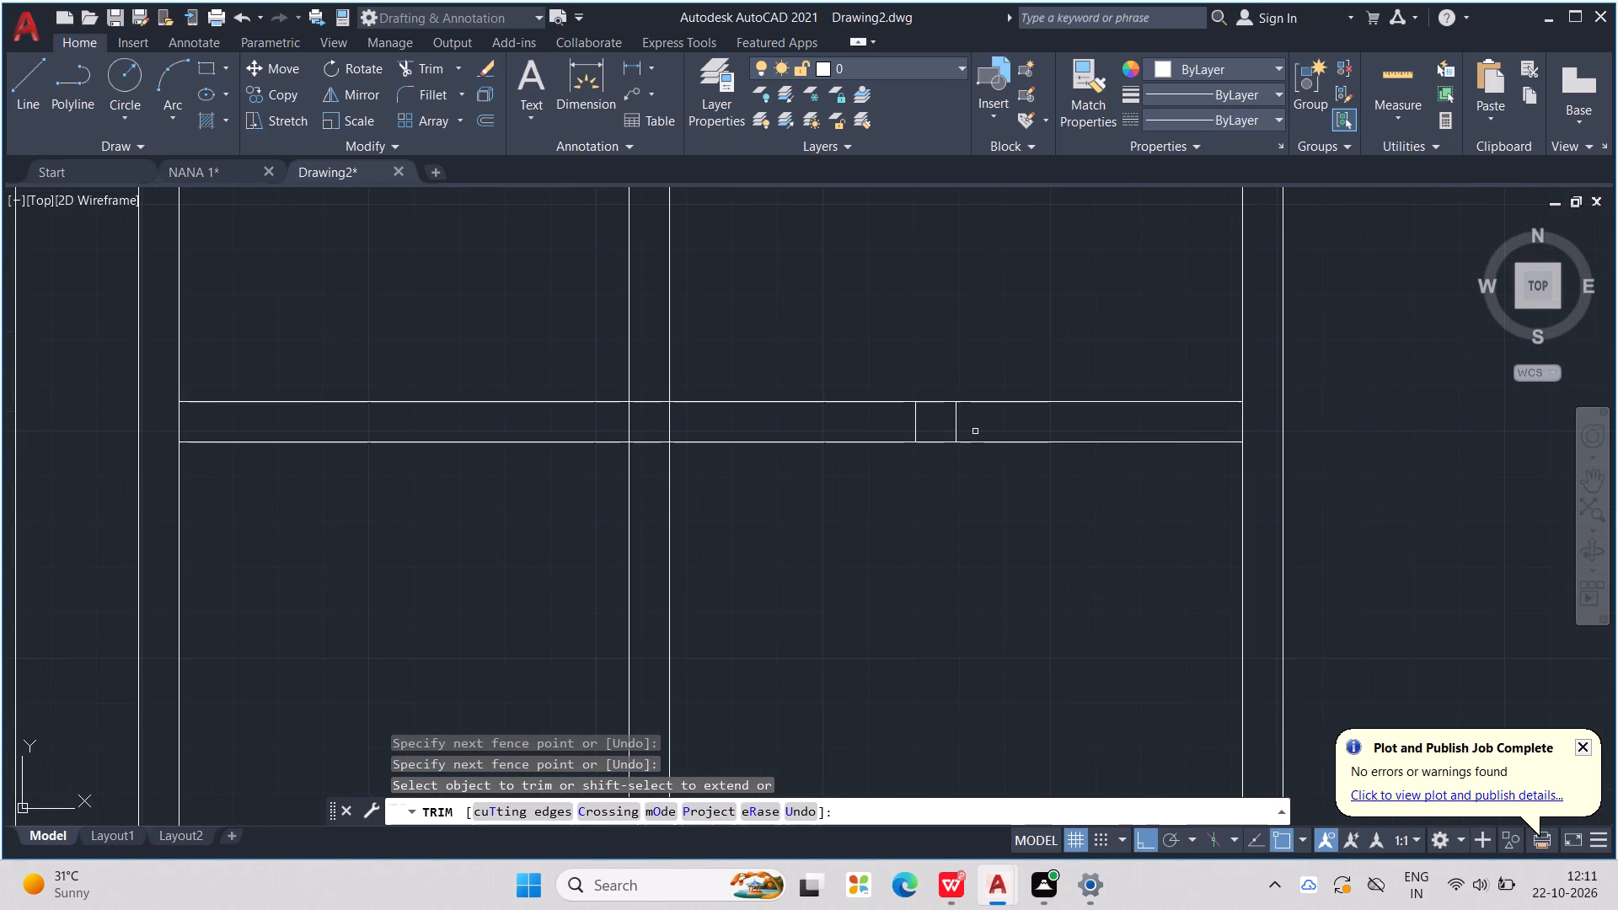
pyautogui.moveTo(976, 431); pyautogui.dragTo(893, 430)
# Trim both lines of the lower cross wall between the central partition and the right wall.
pyautogui.moveTo(911, 335); pyautogui.dragTo(930, 520)
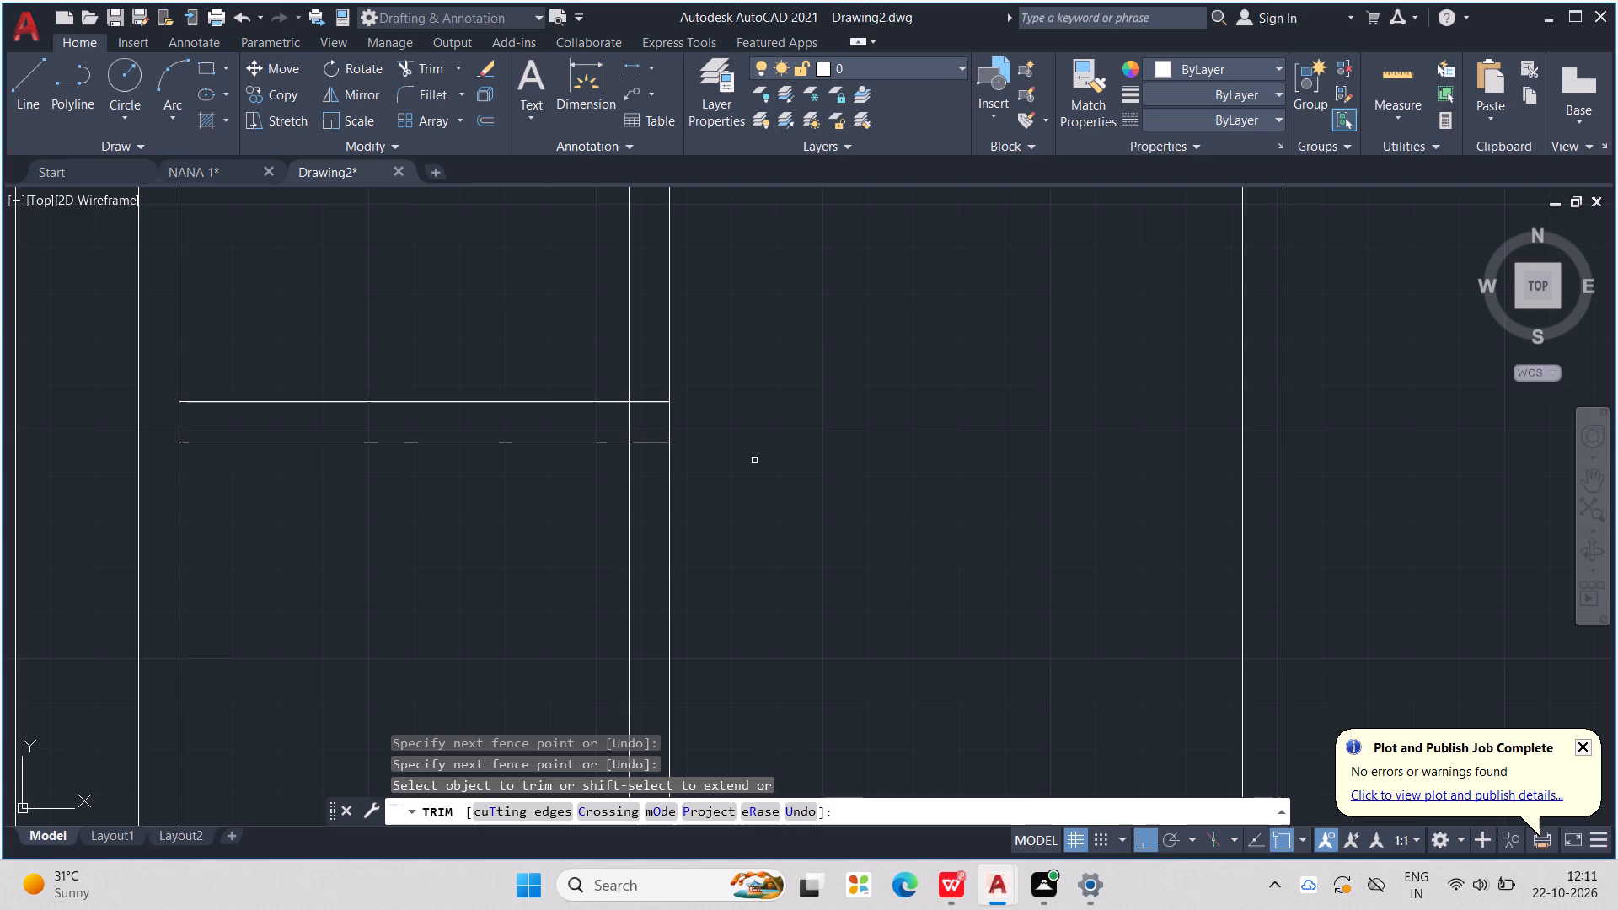
pyautogui.scroll(-4, 834, 471)
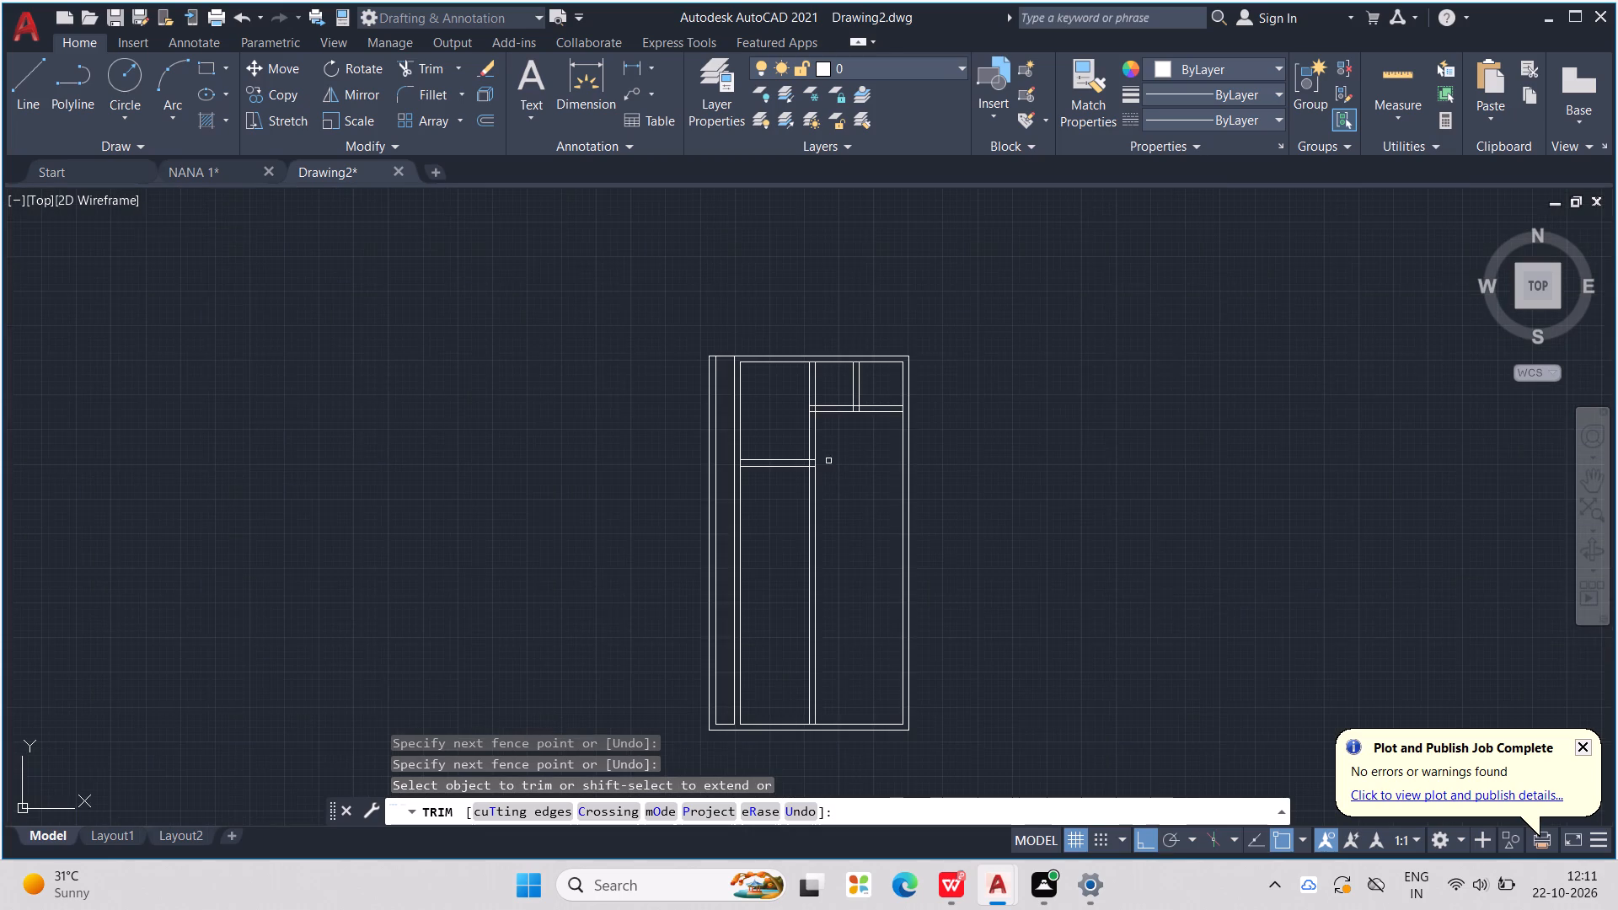
# Trim the overlapping pieces where the cross wall left of the central partition meets it, leaving an open wall junction.
pyautogui.scroll(5, 795, 449)
pyautogui.moveTo(851, 474); pyautogui.dragTo(886, 553)
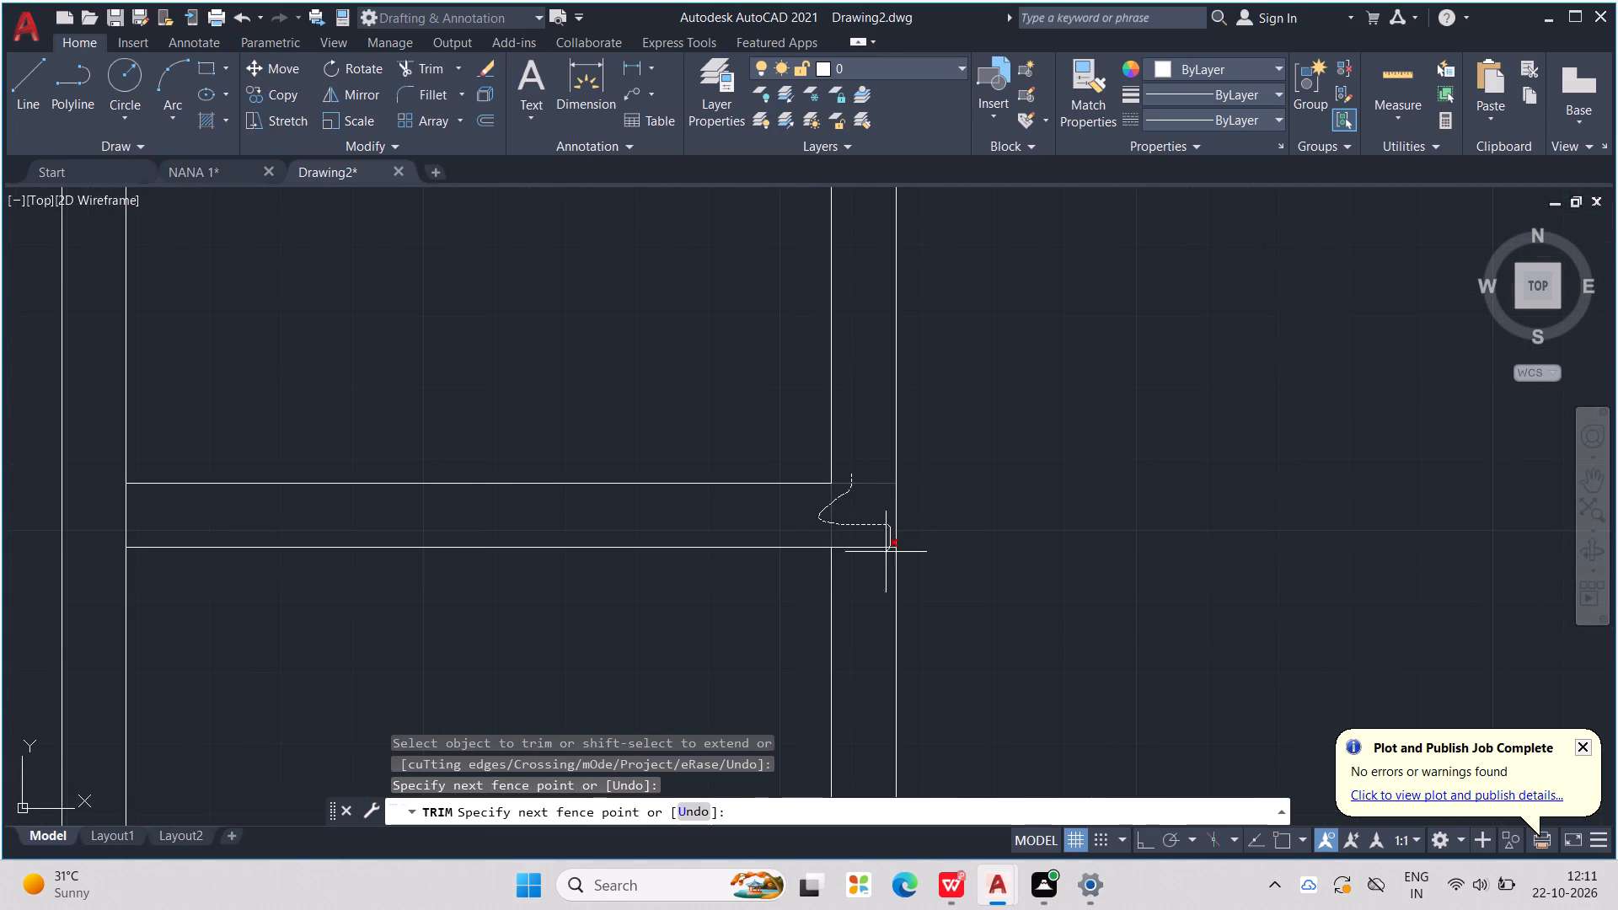
pyautogui.moveTo(886, 553); pyautogui.dragTo(864, 571)
pyautogui.scroll(-3, 876, 514)
pyautogui.scroll(2, 884, 384)
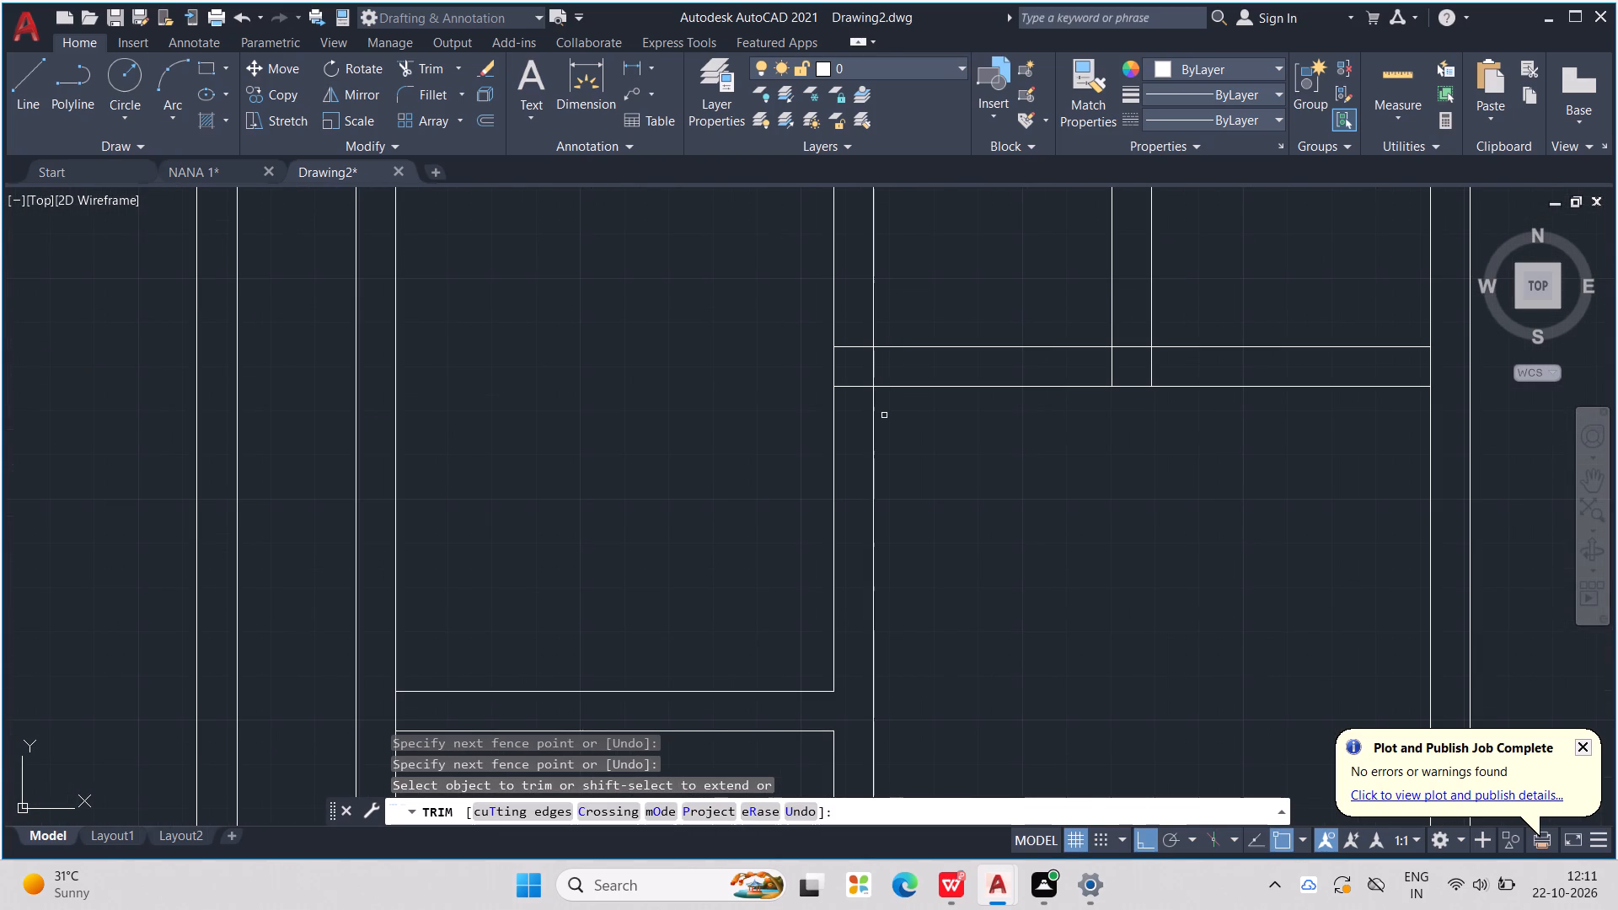
pyautogui.scroll(-2, 983, 396)
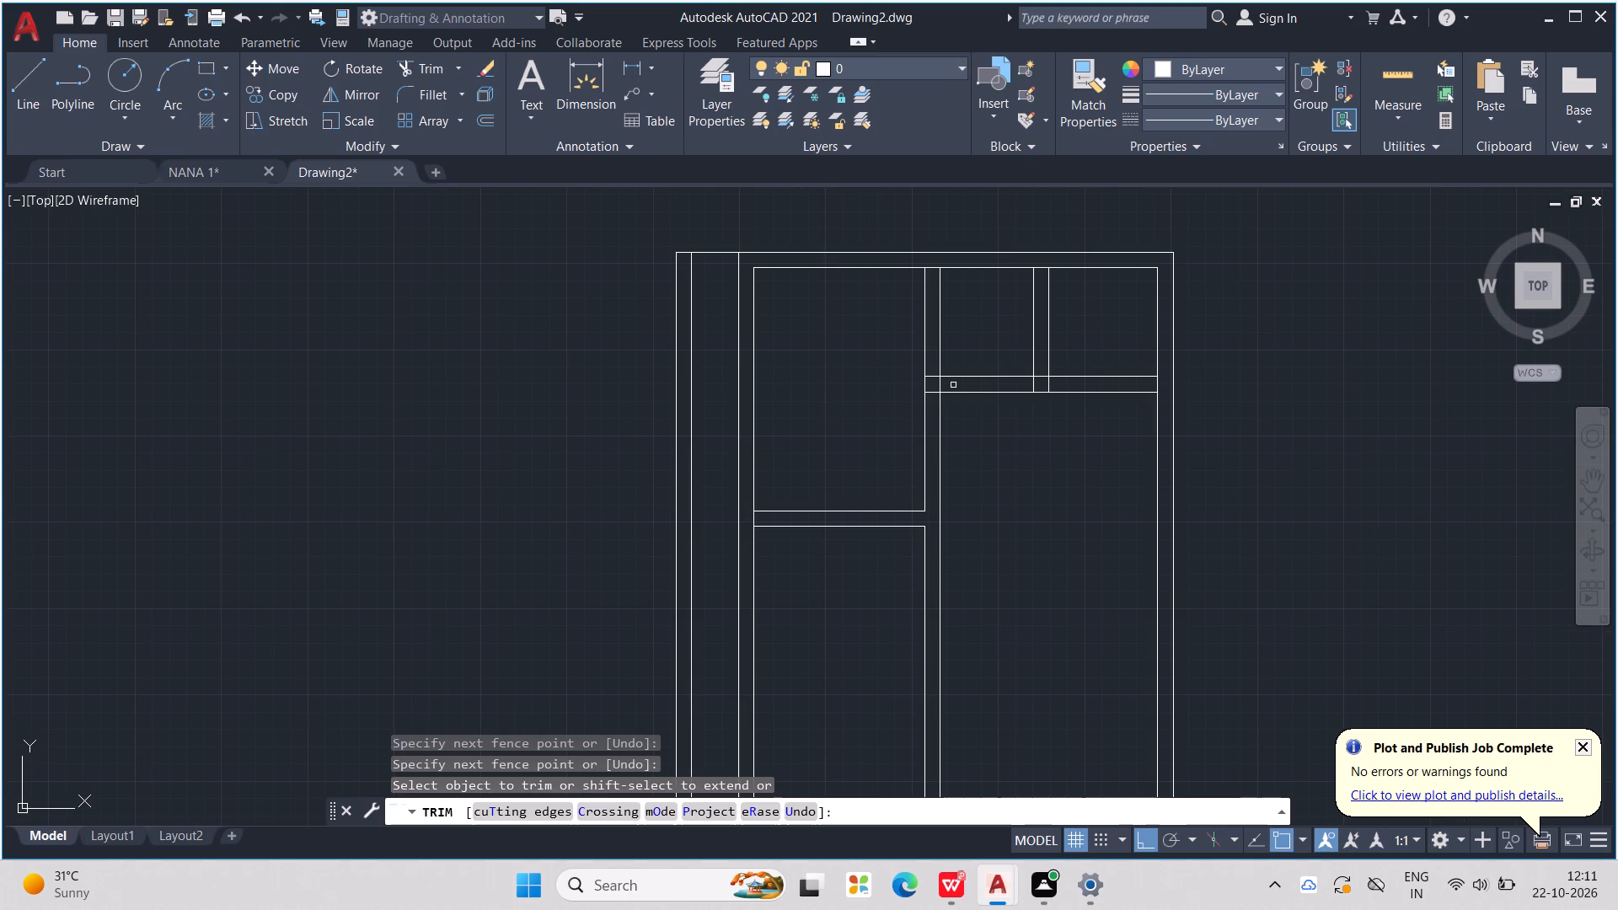
pyautogui.scroll(-2, 946, 485)
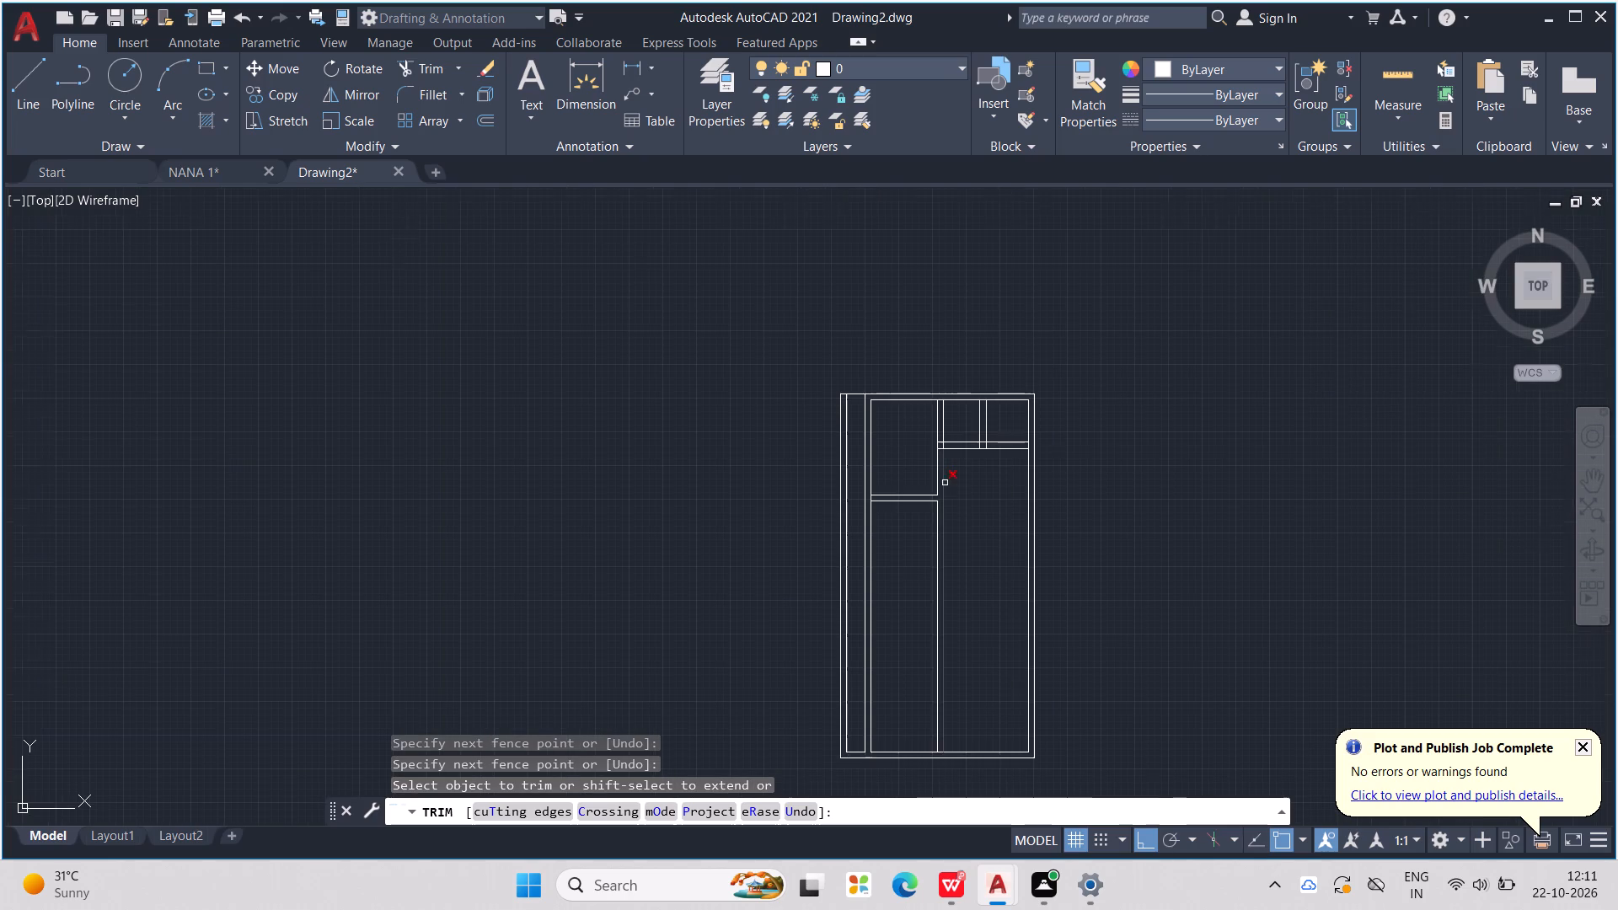
pyautogui.press('Escape')
pyautogui.press('Escape')
pyautogui.press('Escape')
pyautogui.press('Escape')
pyautogui.press('Escape')
pyautogui.press('Escape')
pyautogui.press('Escape')
pyautogui.press('Escape')
pyautogui.press('Escape')
pyautogui.press('Escape')
pyautogui.press('Escape')
pyautogui.press('Escape')
pyautogui.press('Escape')
pyautogui.press('Escape')
pyautogui.press('Escape')
pyautogui.moveTo(966, 534); pyautogui.dragTo(966, 501, button='middle')
pyautogui.press('Escape')
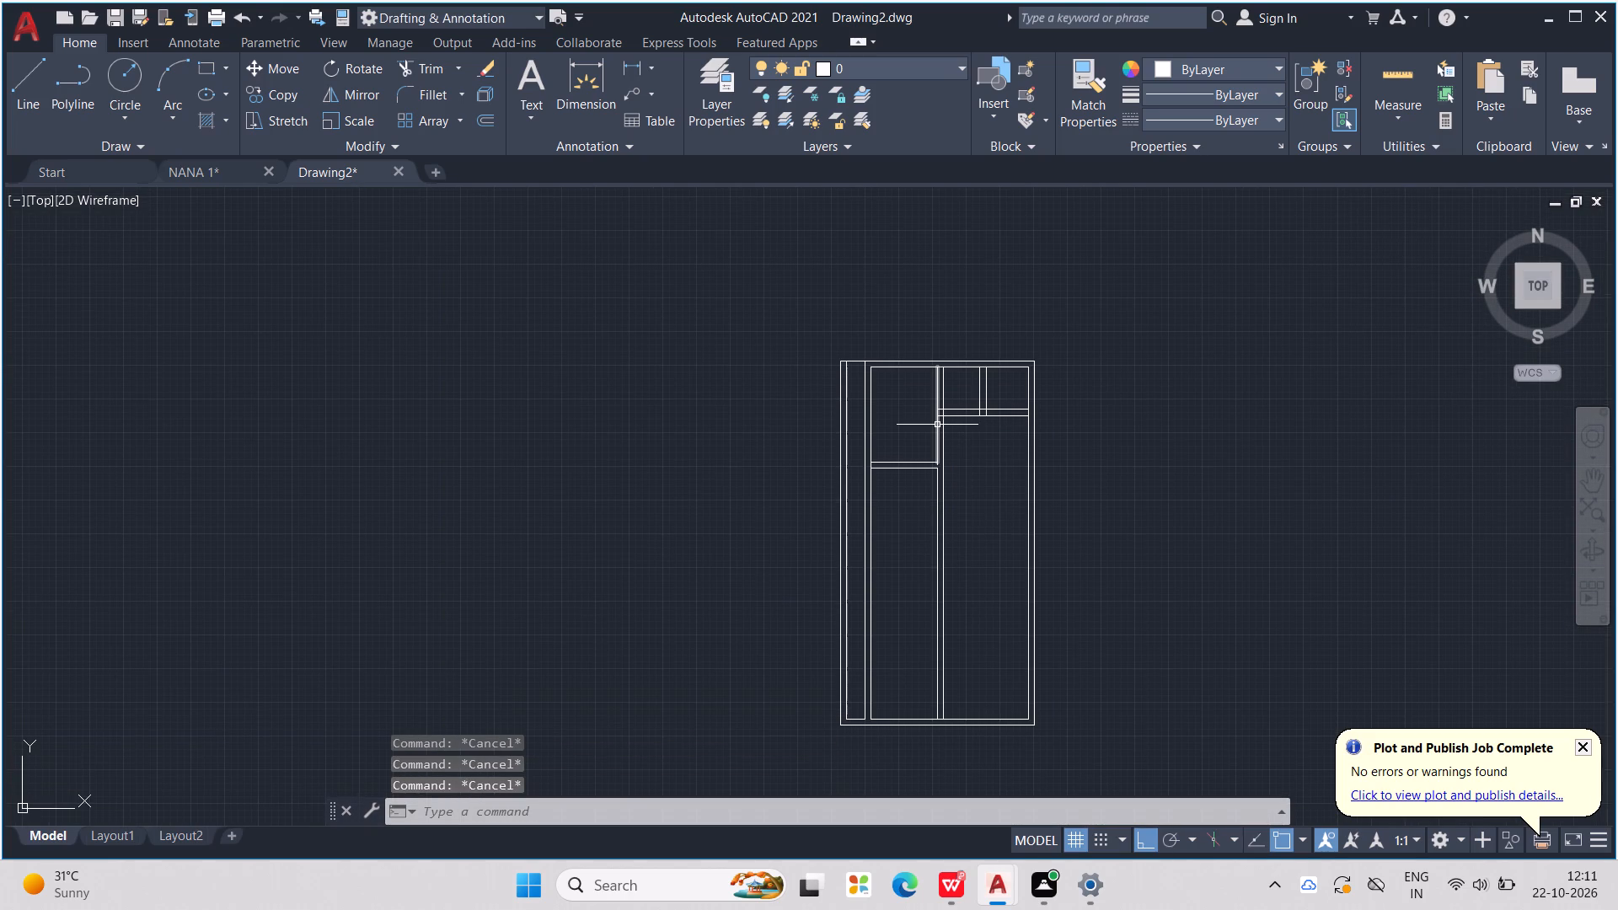
pyautogui.press('Escape')
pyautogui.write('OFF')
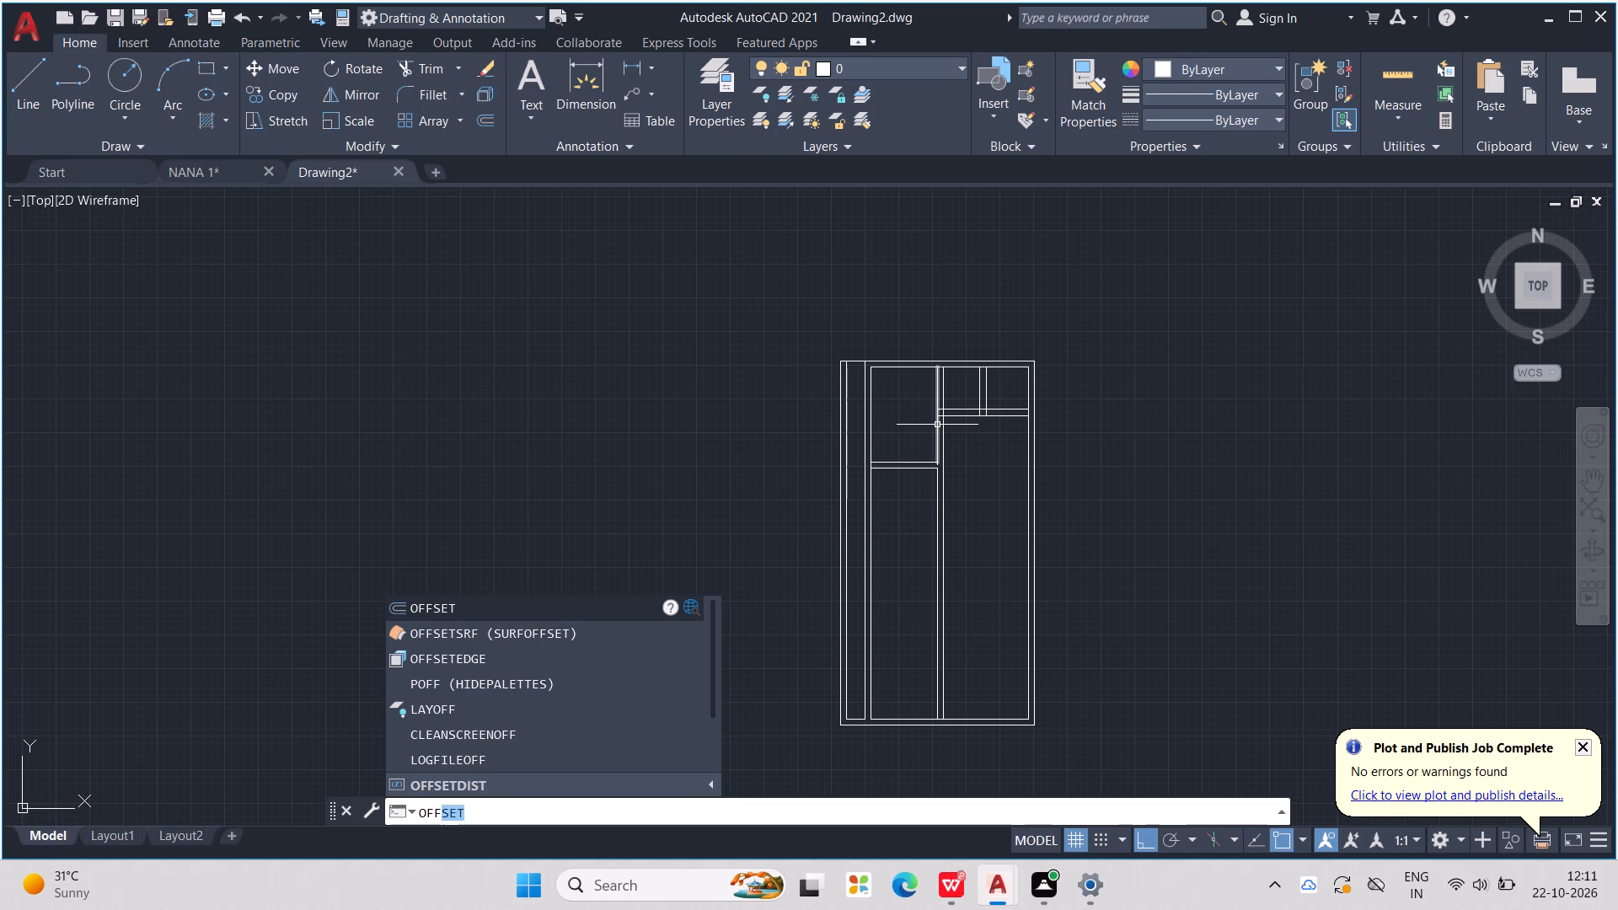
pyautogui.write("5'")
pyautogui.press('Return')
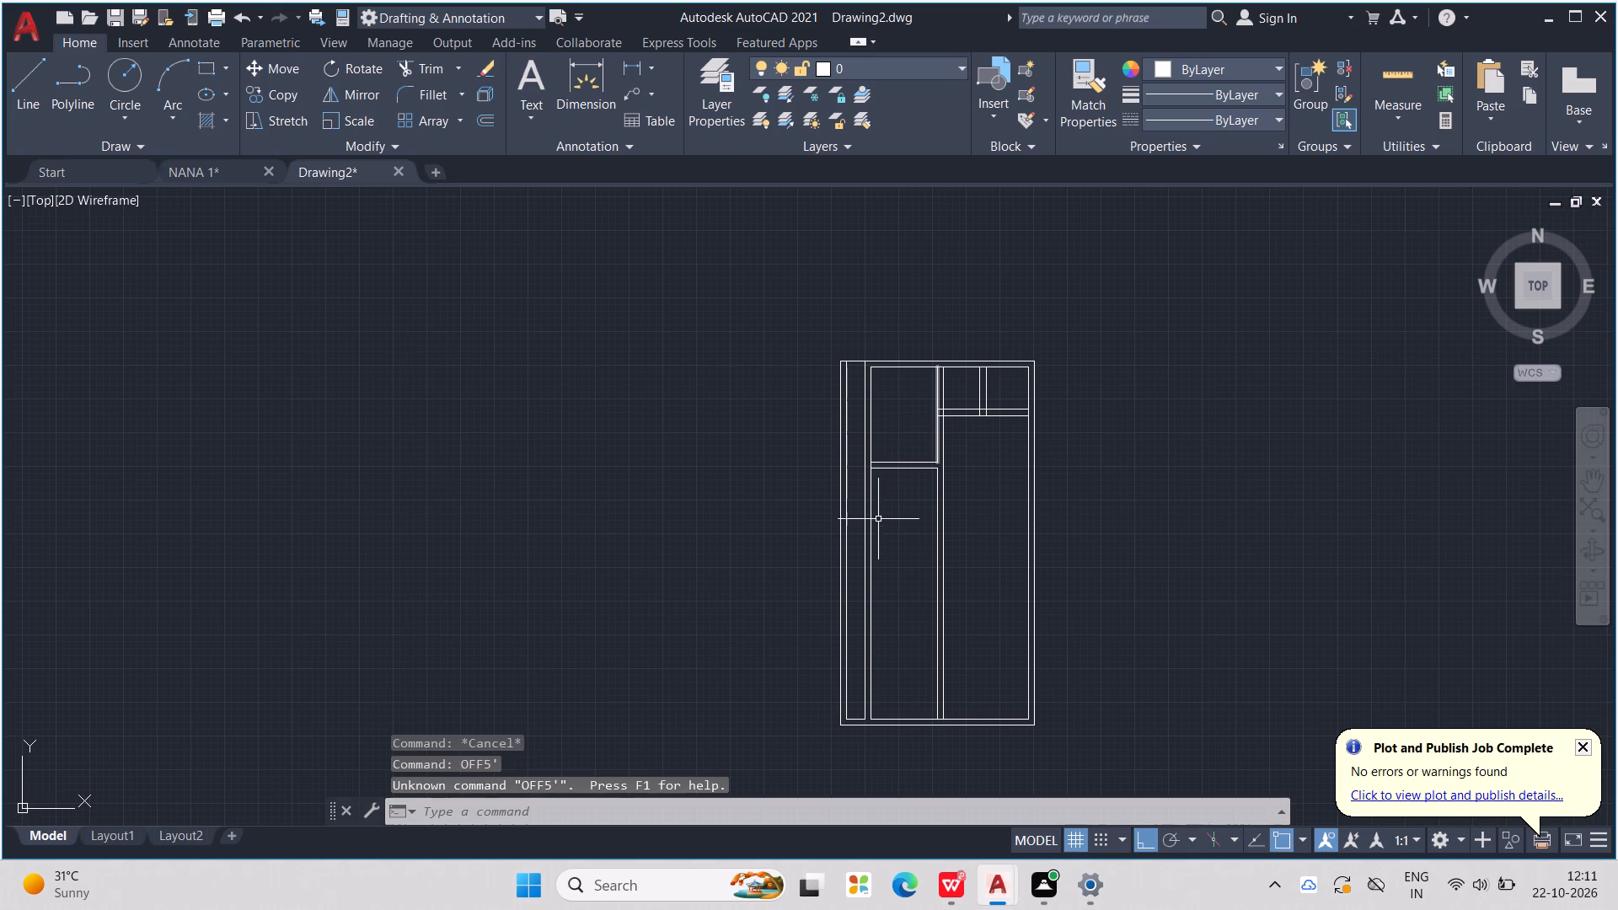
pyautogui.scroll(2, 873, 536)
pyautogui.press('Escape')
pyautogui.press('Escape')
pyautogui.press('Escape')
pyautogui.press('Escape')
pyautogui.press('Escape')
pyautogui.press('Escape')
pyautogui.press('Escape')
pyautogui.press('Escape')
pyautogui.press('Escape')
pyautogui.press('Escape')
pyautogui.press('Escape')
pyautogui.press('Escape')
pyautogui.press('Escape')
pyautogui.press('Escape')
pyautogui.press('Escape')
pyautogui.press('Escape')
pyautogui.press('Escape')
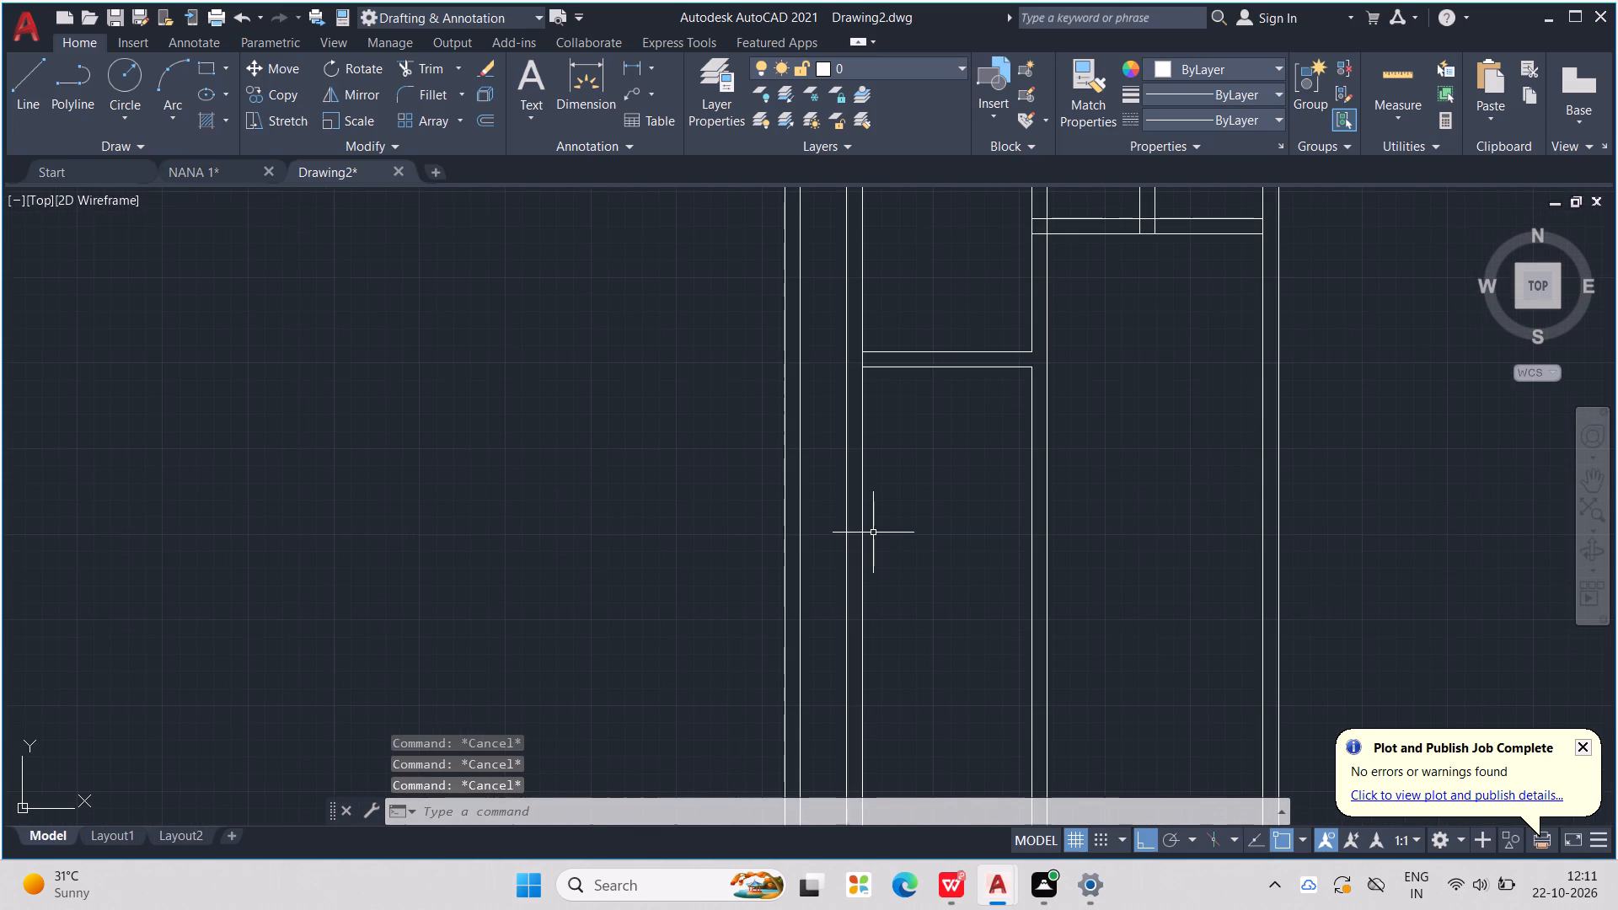
# Offset the inner line of the long vertical wall left of the central partition 5' to the right.
pyautogui.write('OFF')
pyautogui.press('Return')
pyautogui.write("5'")
pyautogui.press('Return')
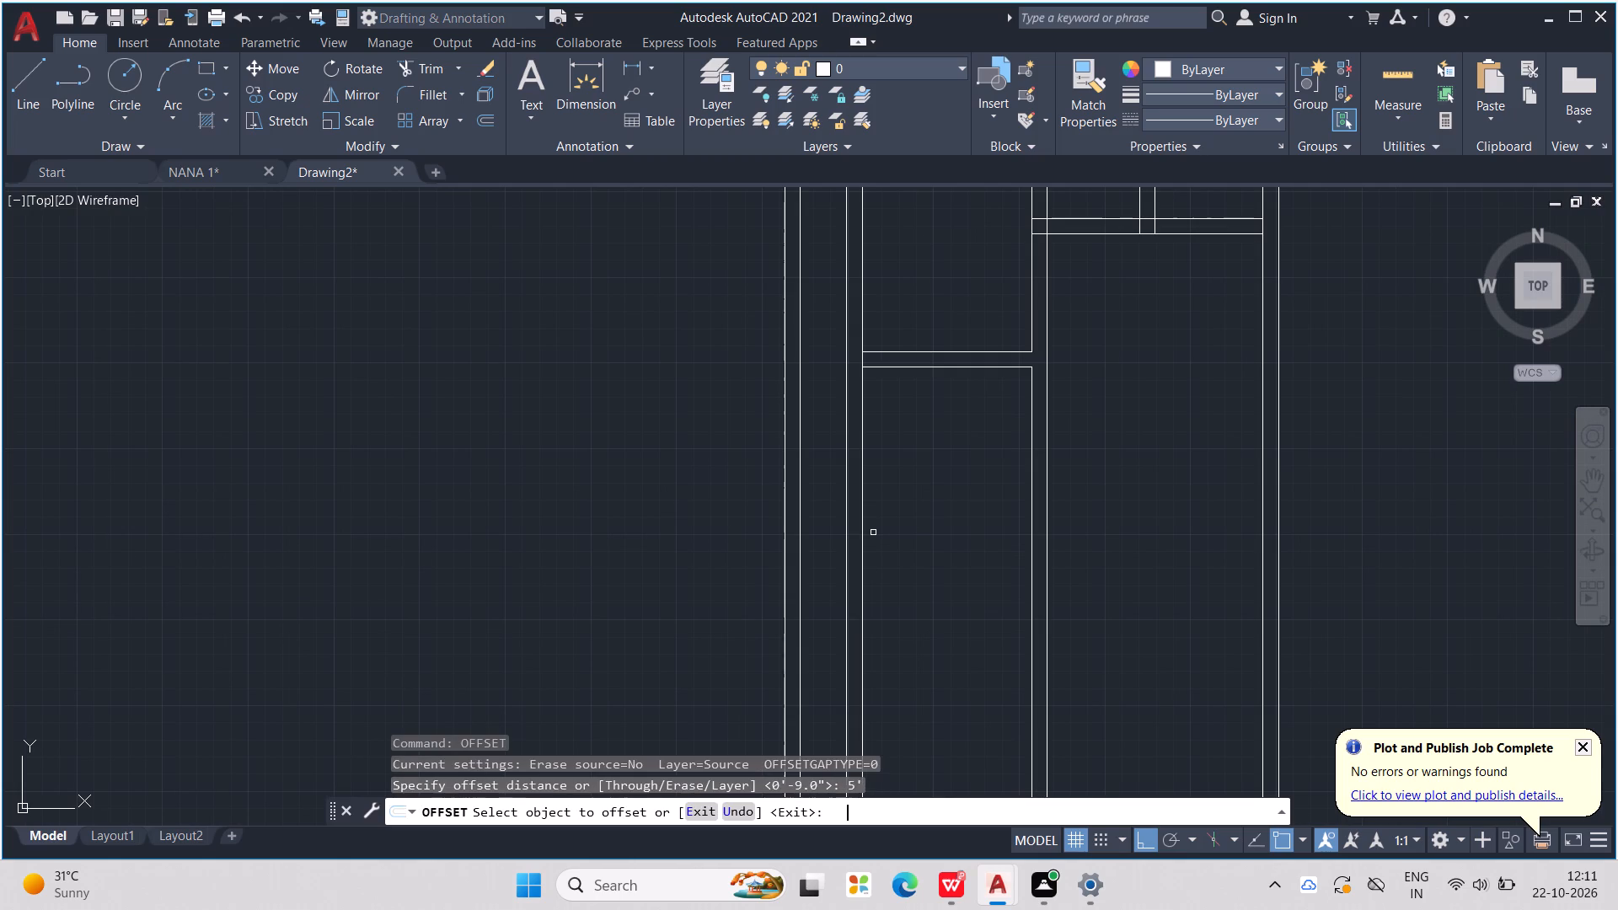
pyautogui.click(864, 475)
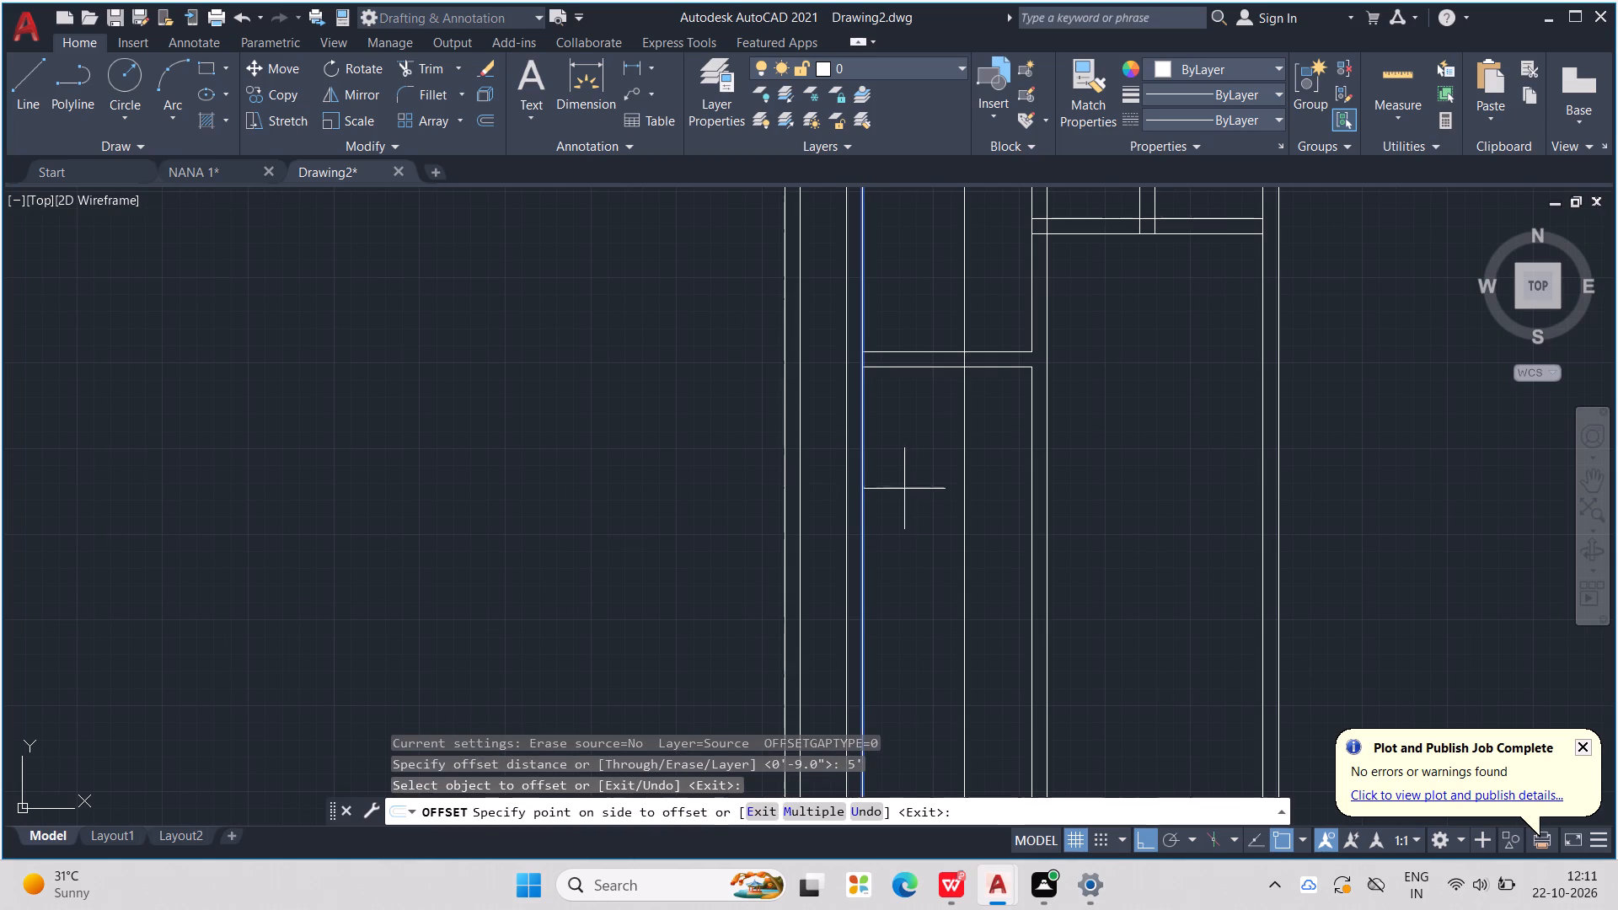
pyautogui.click(988, 508)
pyautogui.moveTo(988, 511); pyautogui.dragTo(865, 580, button='middle')
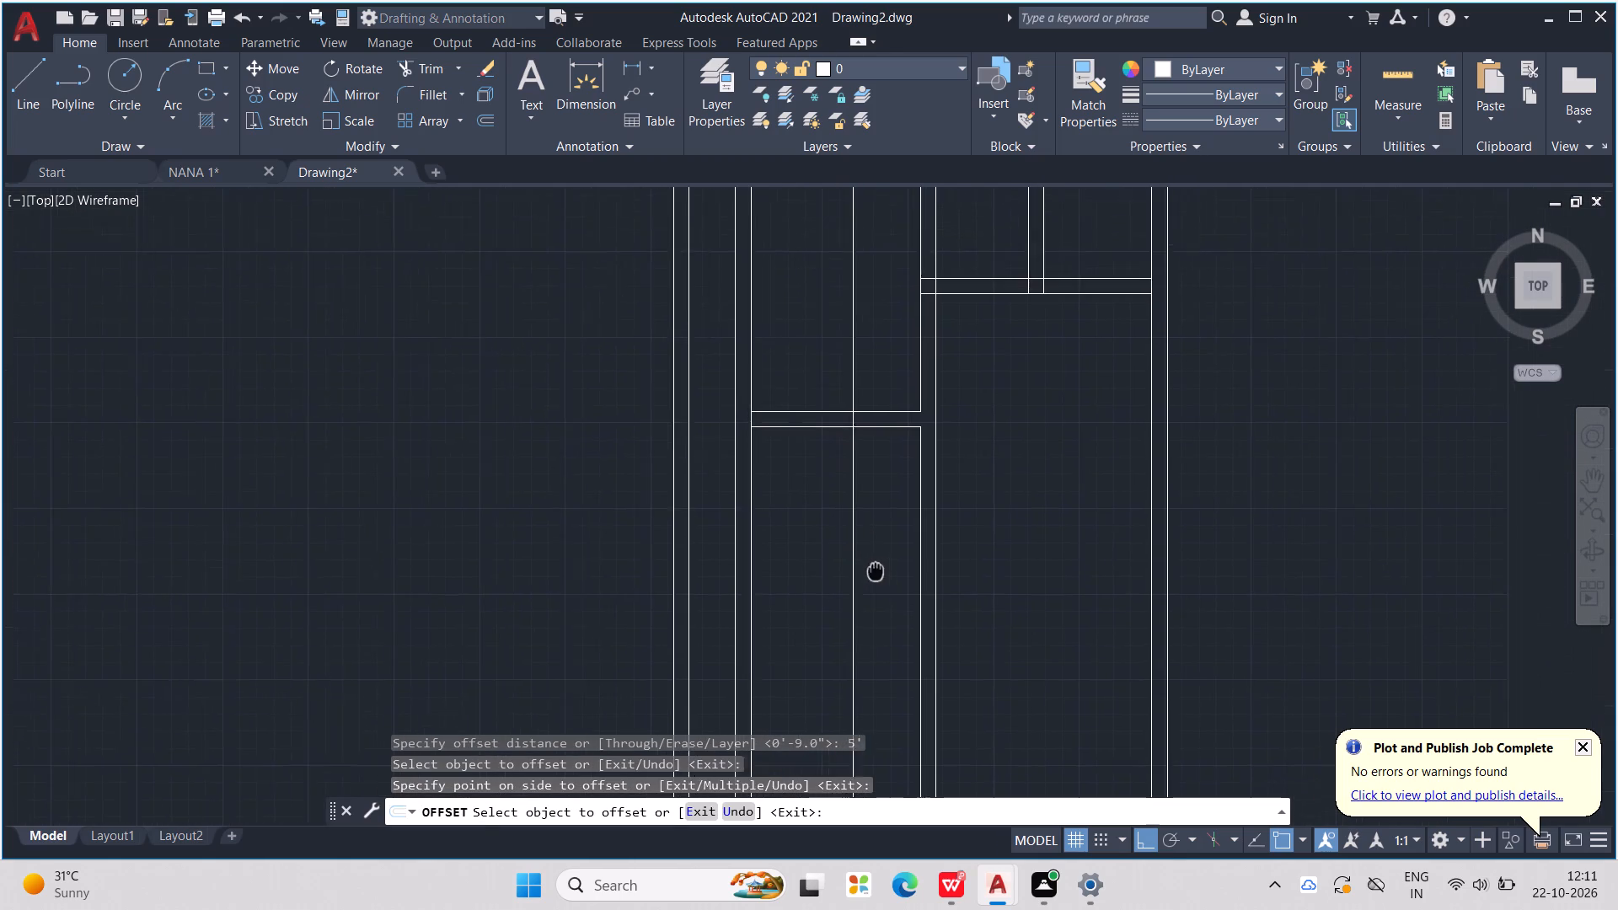
pyautogui.moveTo(865, 580); pyautogui.dragTo(833, 601, button='middle')
pyautogui.press('Escape')
pyautogui.press('Escape')
pyautogui.press('Escape')
pyautogui.press('Escape')
# Offset the lower line of the cross wall left of the central partition 6' downward.
pyautogui.write('OFF')
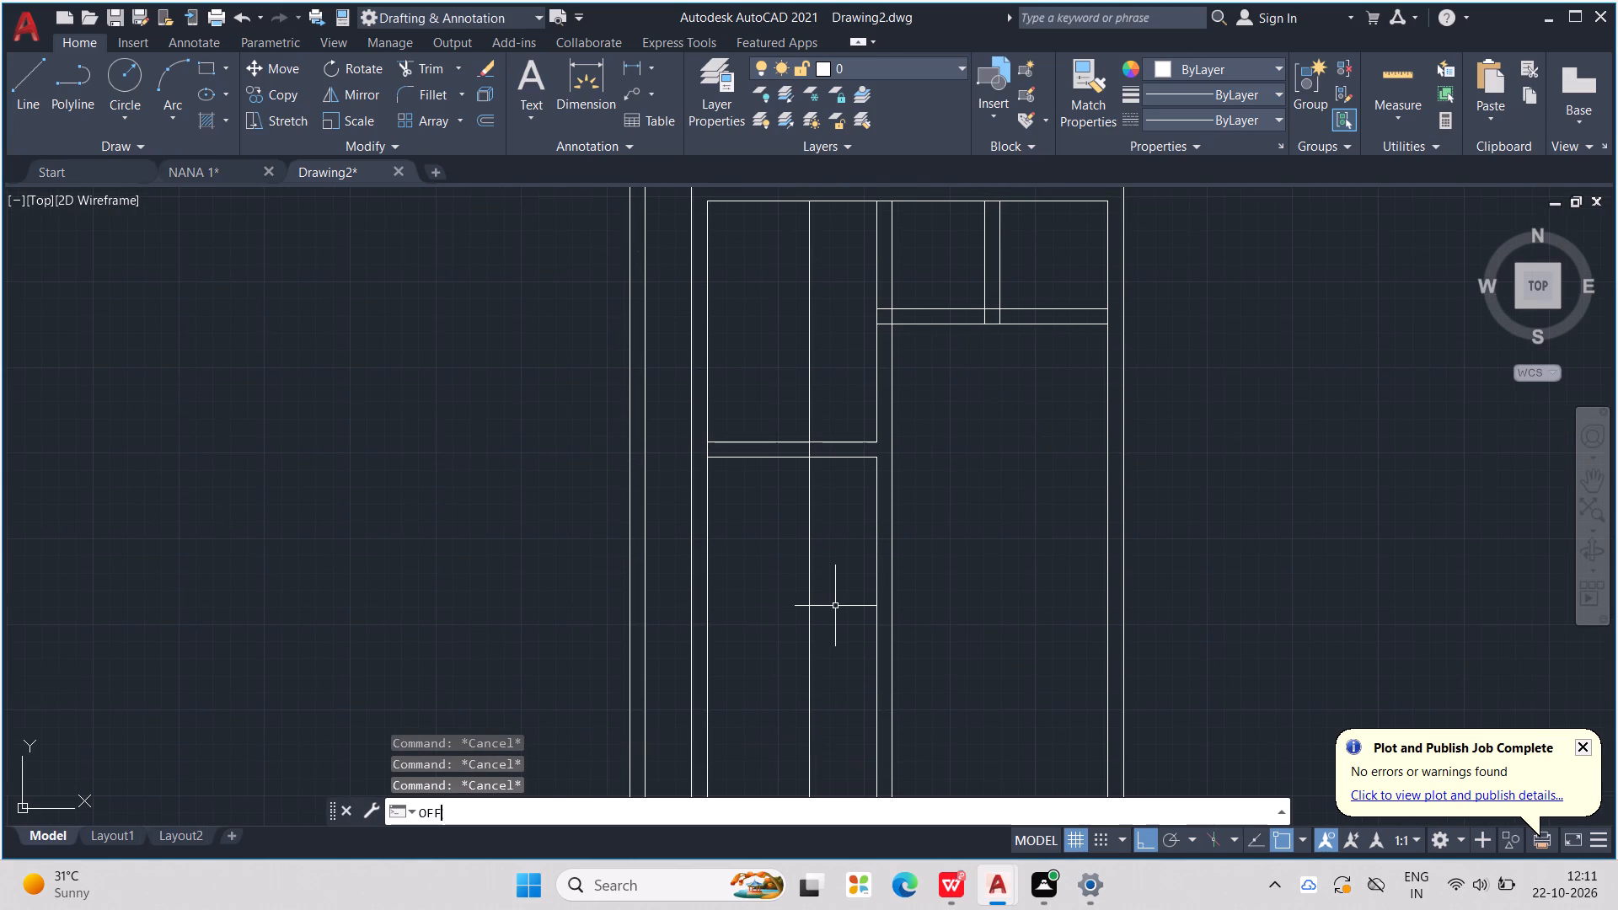
pyautogui.press('Return')
pyautogui.write("6'")
pyautogui.press('Return')
pyautogui.click(827, 455)
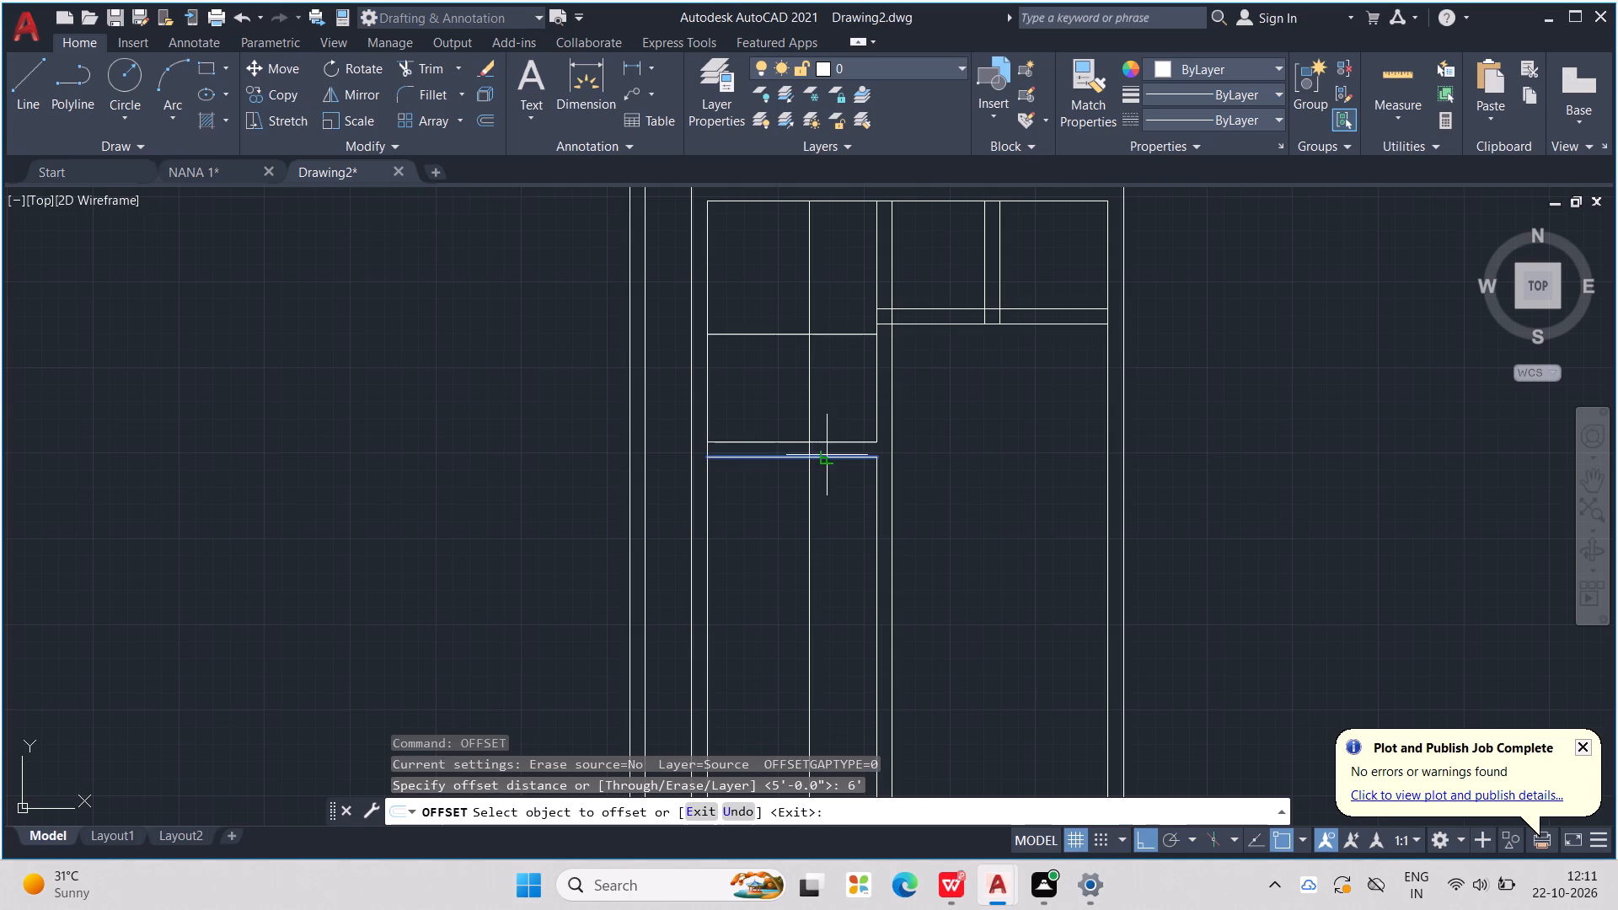
pyautogui.click(850, 555)
pyautogui.press('Escape')
pyautogui.press('Escape')
# Trim the 5' and 6' offset lines back to each other to form a corner room below the left cross wall.
pyautogui.scroll(7, 826, 464)
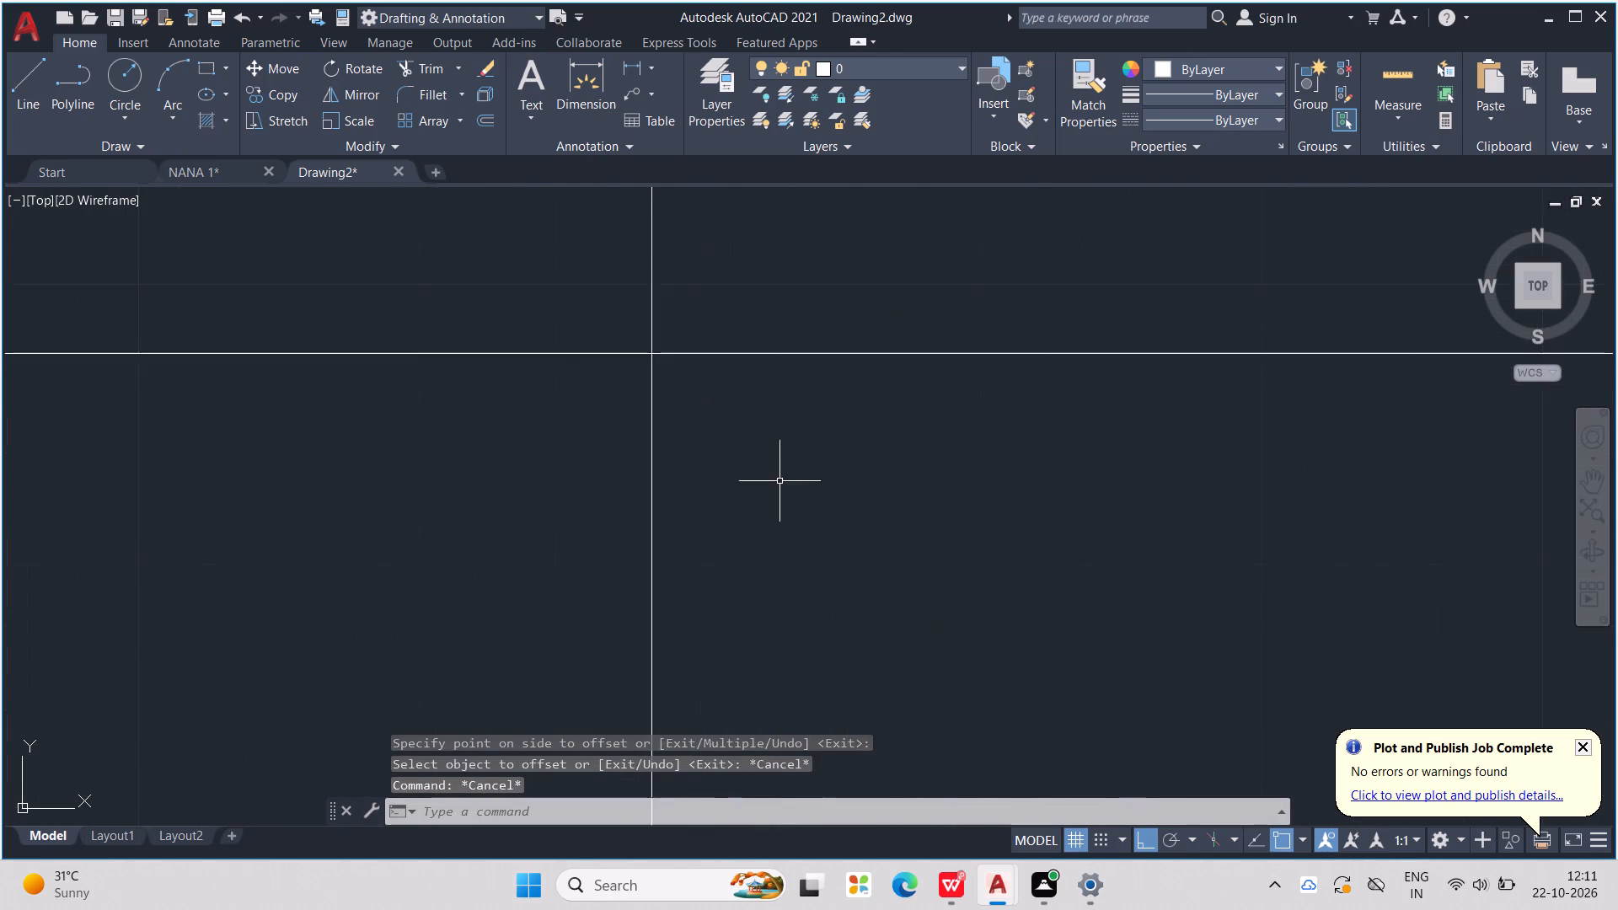
pyautogui.moveTo(779, 531); pyautogui.dragTo(821, 574, button='middle')
pyautogui.press('y')
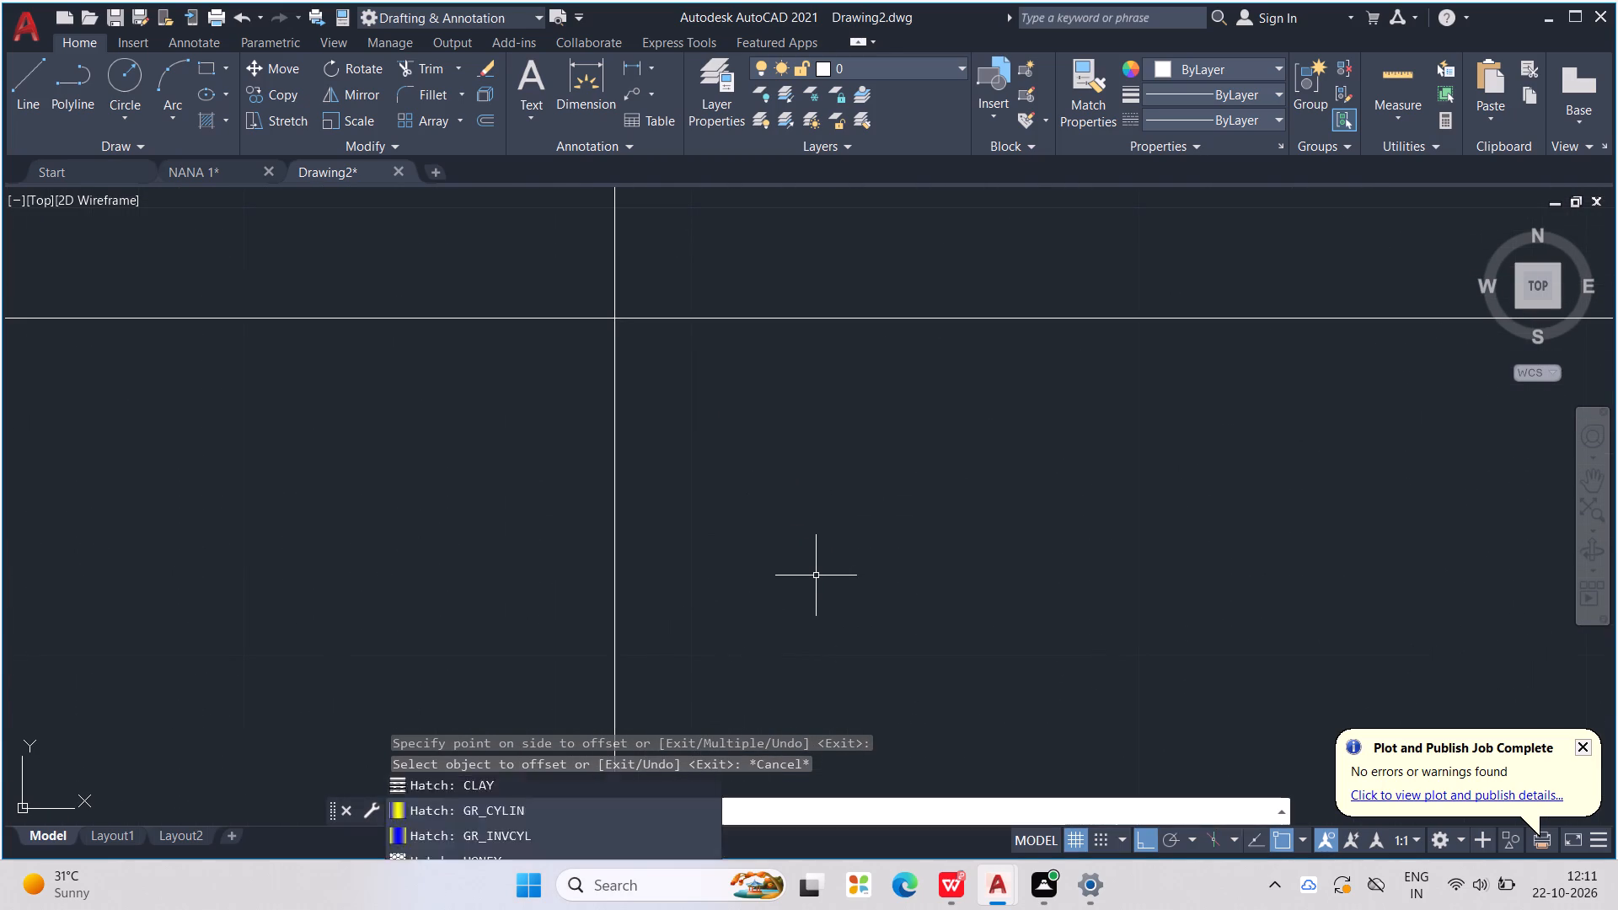
pyautogui.press('Escape')
pyautogui.write('TR')
pyautogui.press('Return')
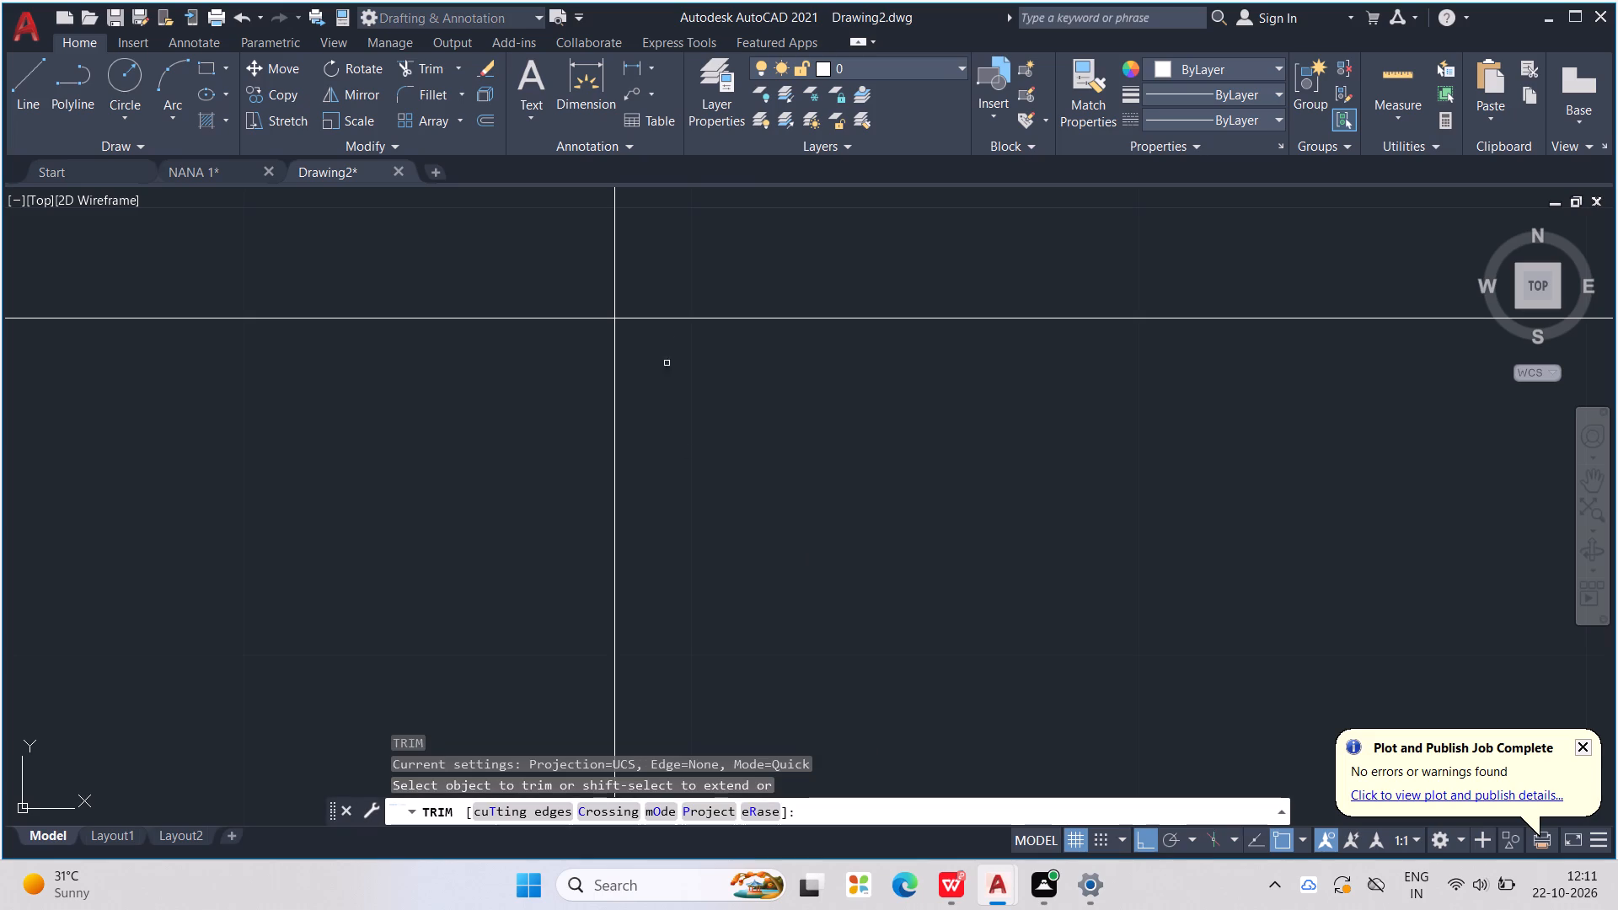
pyautogui.moveTo(669, 298); pyautogui.dragTo(607, 287)
pyautogui.scroll(-6, 607, 287)
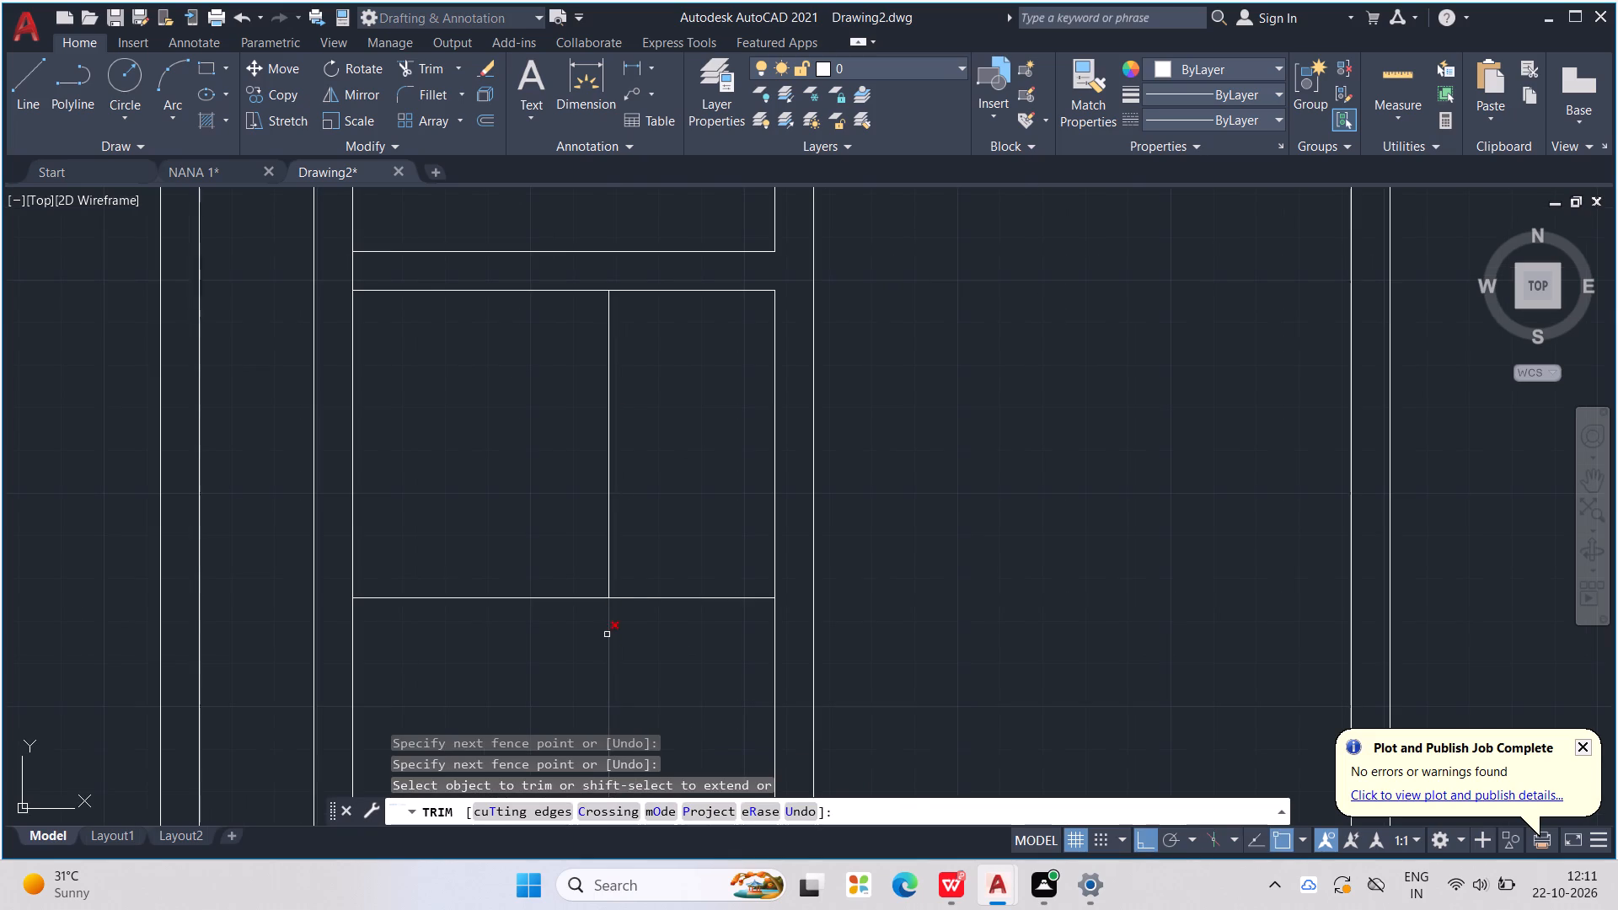
pyautogui.click(607, 699)
pyautogui.moveTo(667, 618); pyautogui.dragTo(665, 599)
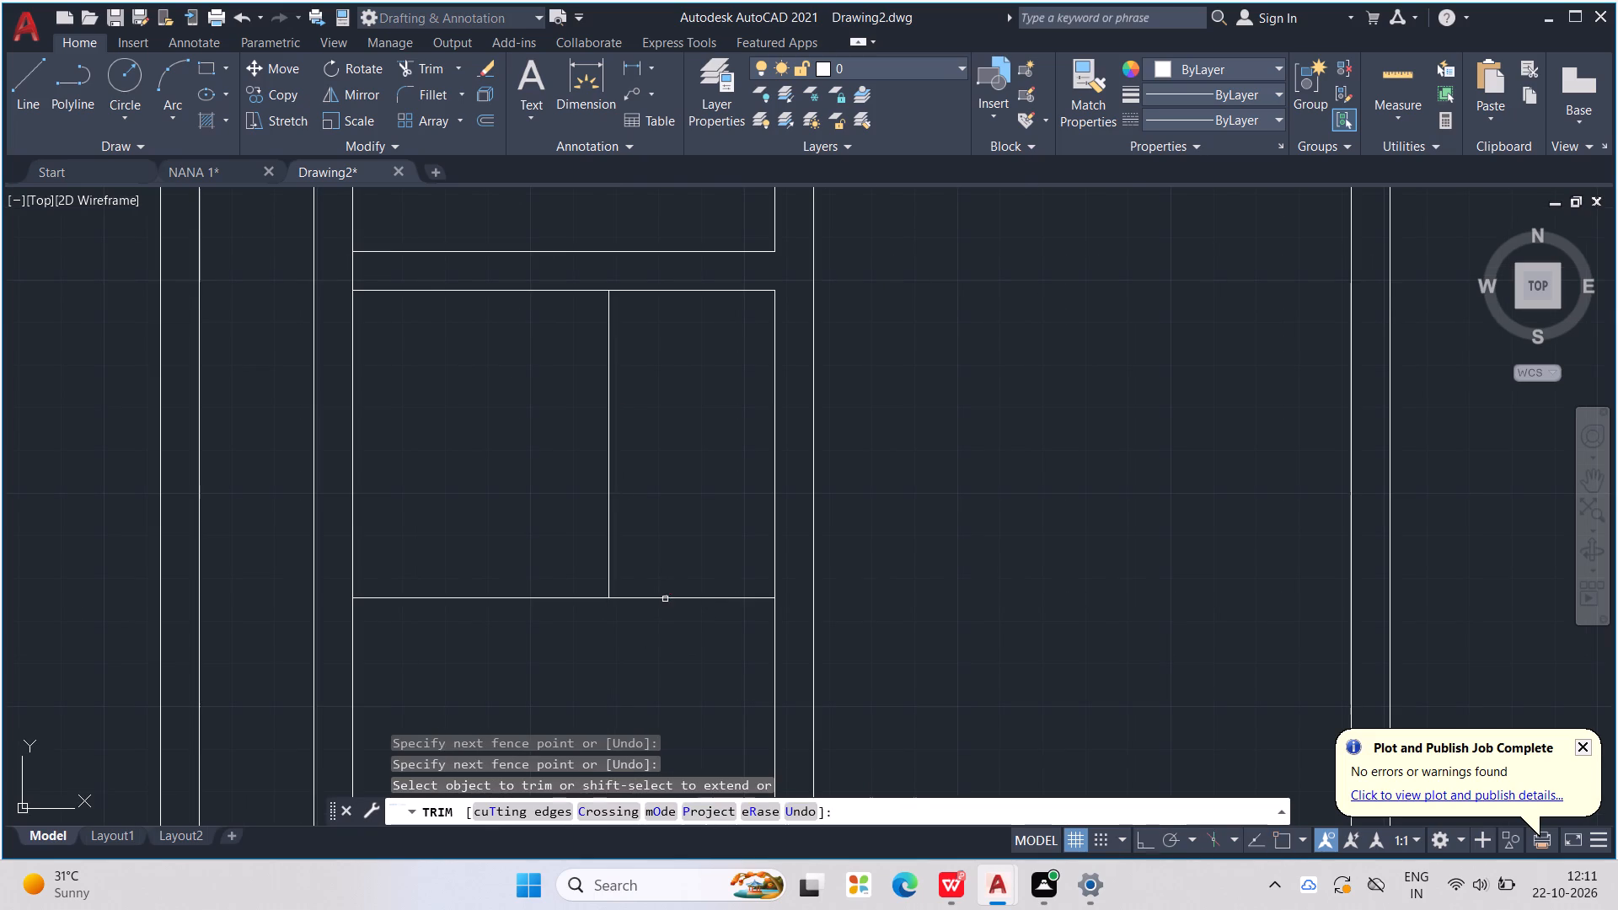
pyautogui.scroll(-2, 666, 593)
pyautogui.click(672, 592)
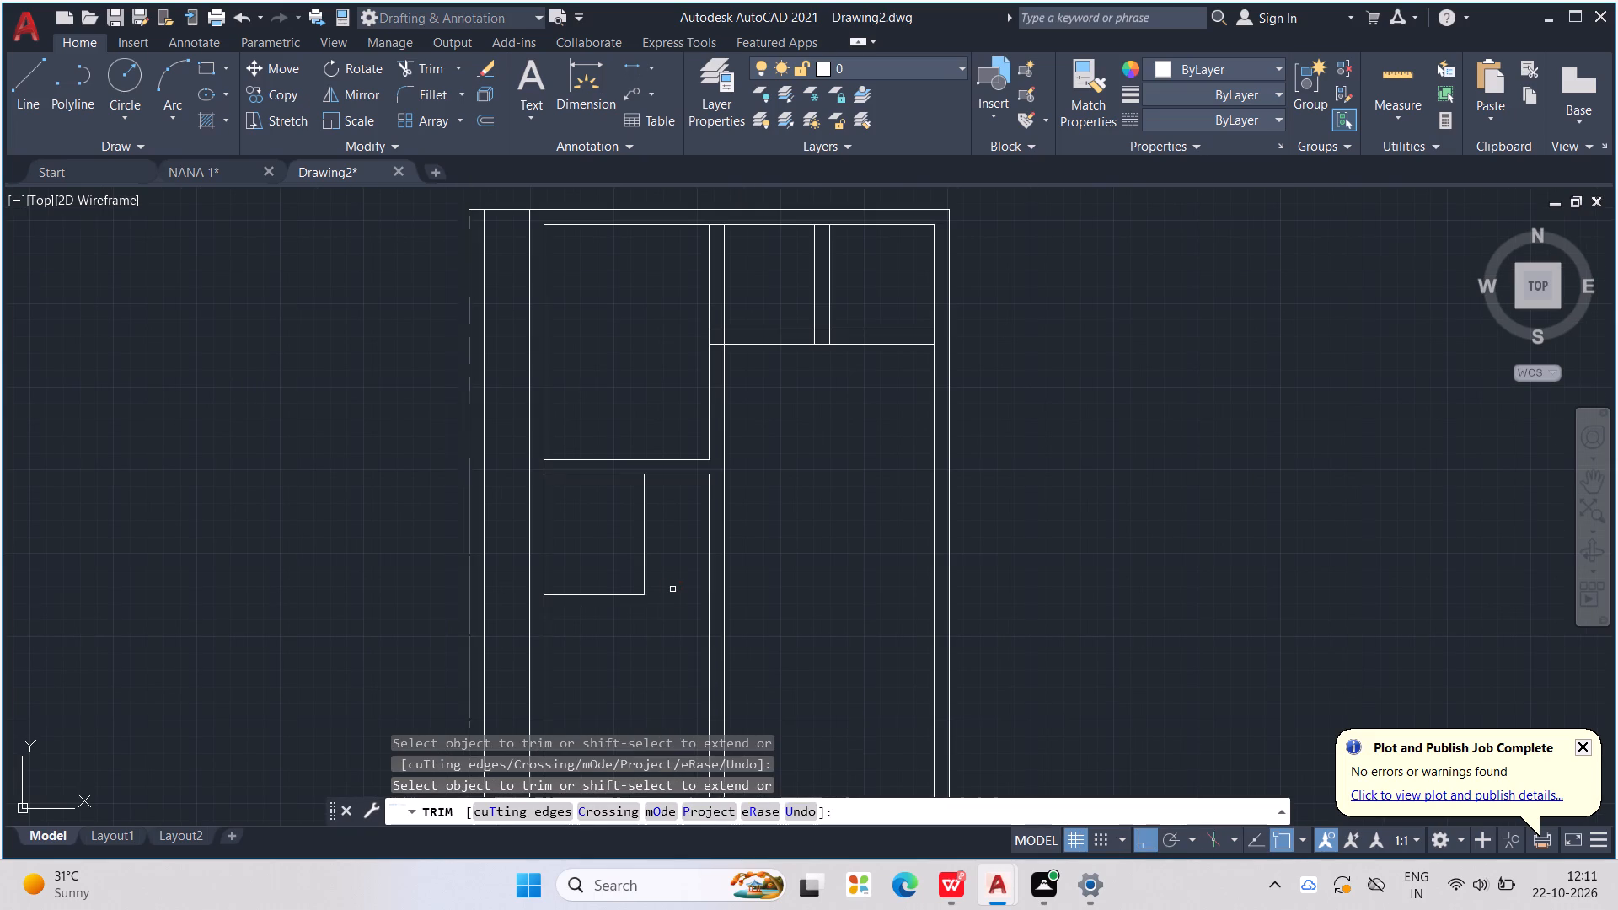
pyautogui.press('Escape')
pyautogui.press('Escape')
pyautogui.press('Escape')
pyautogui.press('Escape')
pyautogui.press('Escape')
pyautogui.press('Escape')
pyautogui.press('Escape')
pyautogui.press('Escape')
pyautogui.press('Escape')
pyautogui.press('Escape')
pyautogui.press('Escape')
pyautogui.press('Escape')
pyautogui.press('Escape')
pyautogui.press('Escape')
pyautogui.press('Escape')
pyautogui.press('Escape')
# Offset the small corner room's vertical and bottom lines 9" inward to give its walls thickness.
pyautogui.write('OFF')
pyautogui.press('Return')
pyautogui.write('9"')
pyautogui.press('Return')
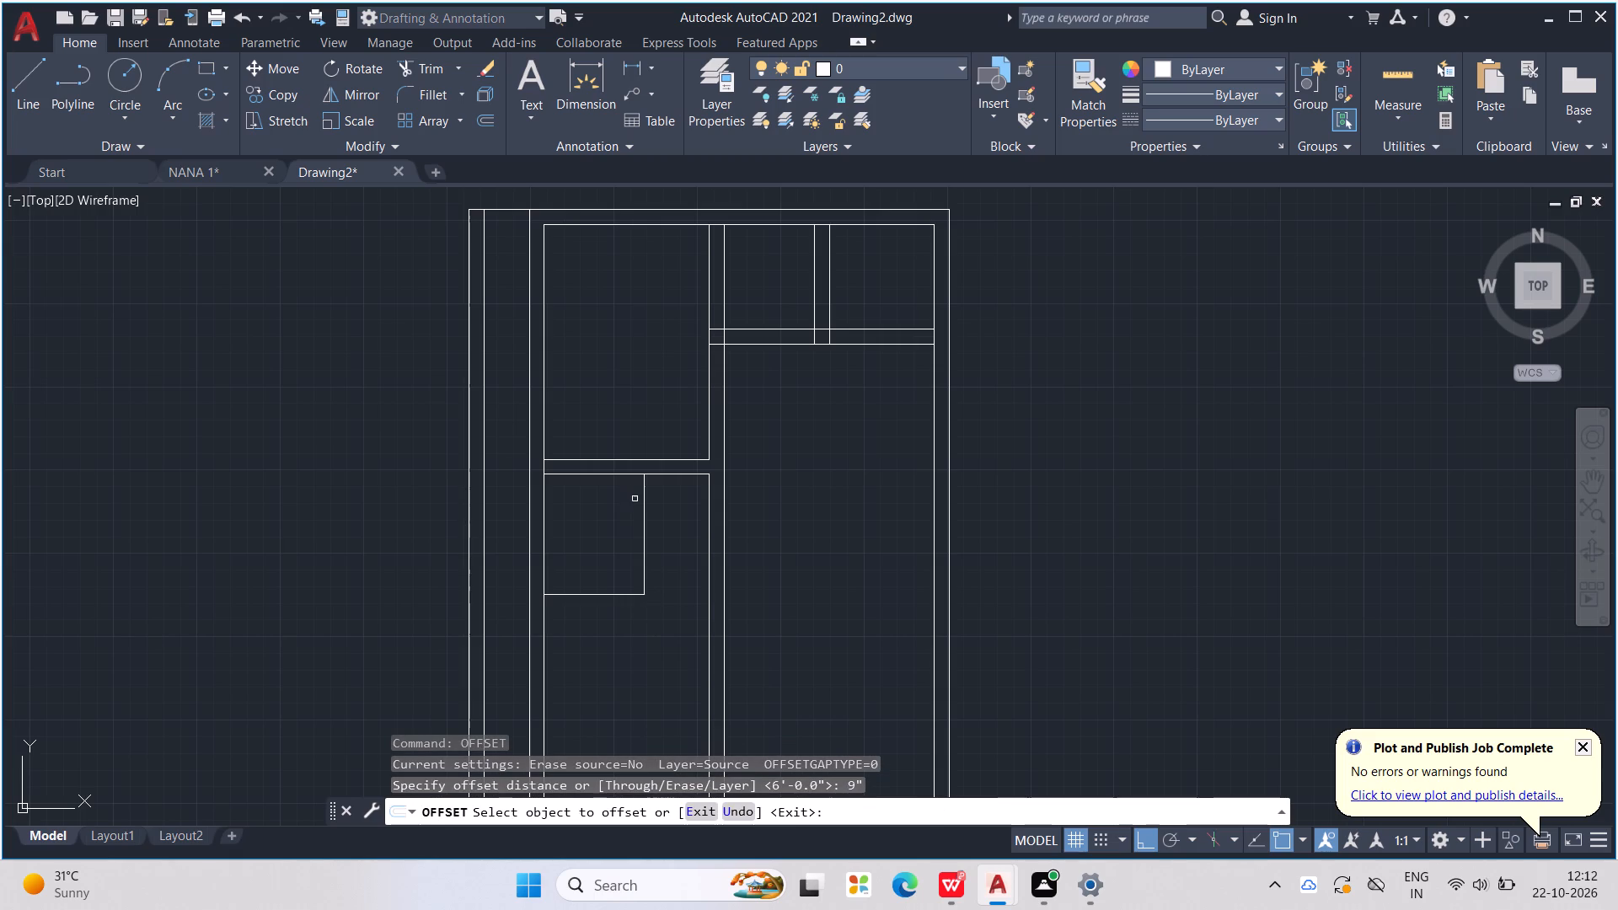
pyautogui.click(641, 503)
pyautogui.click(628, 513)
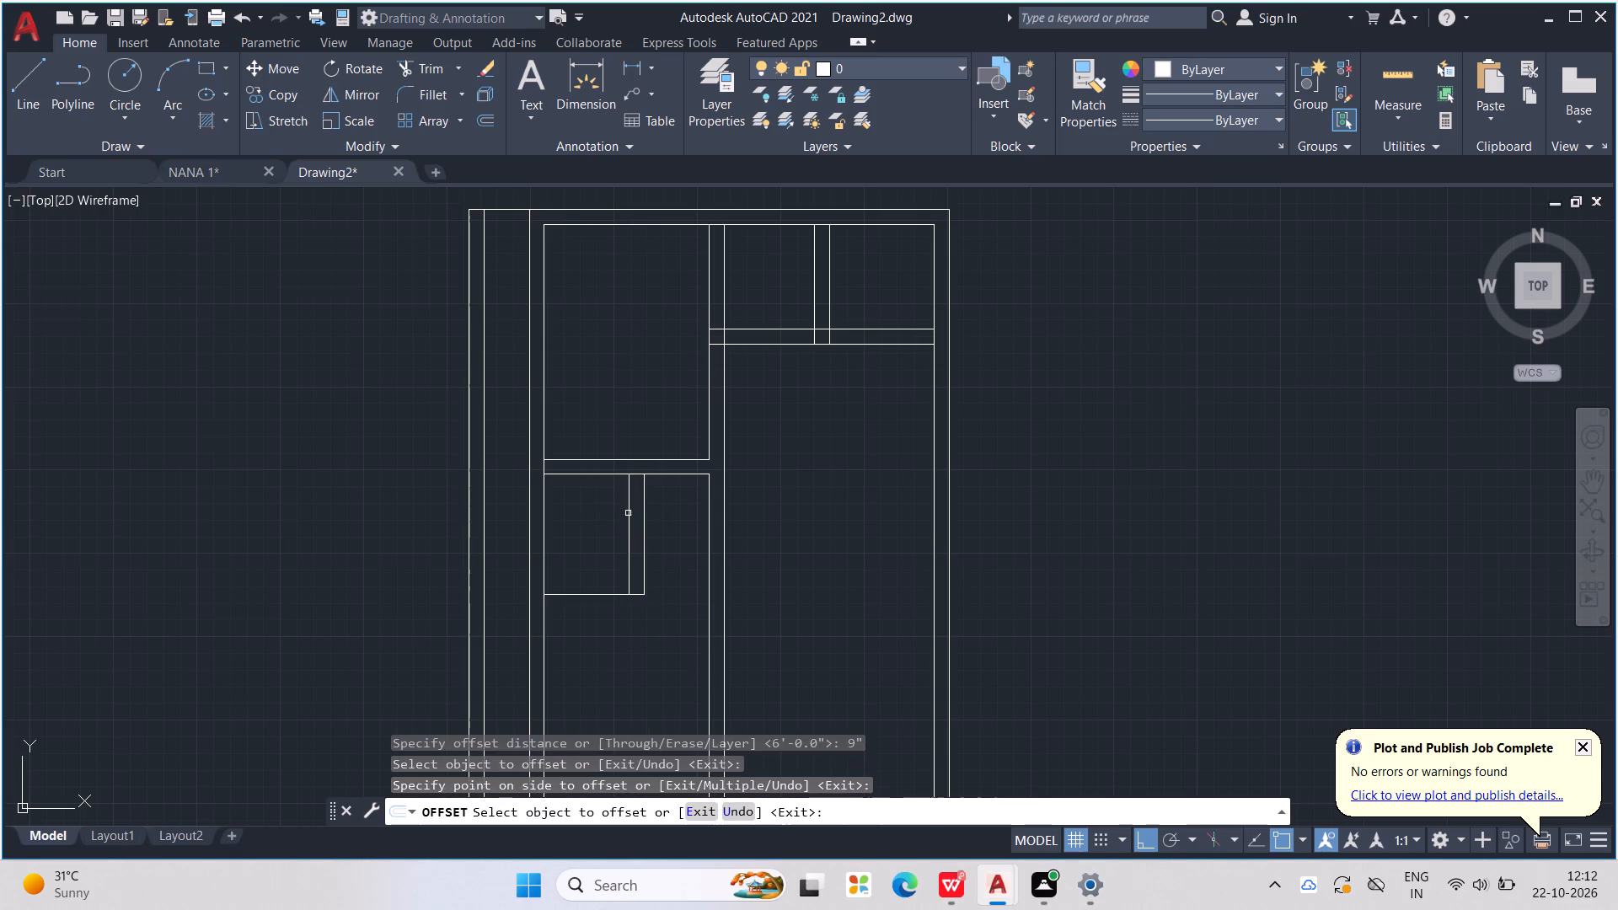
pyautogui.click(583, 595)
pyautogui.click(597, 559)
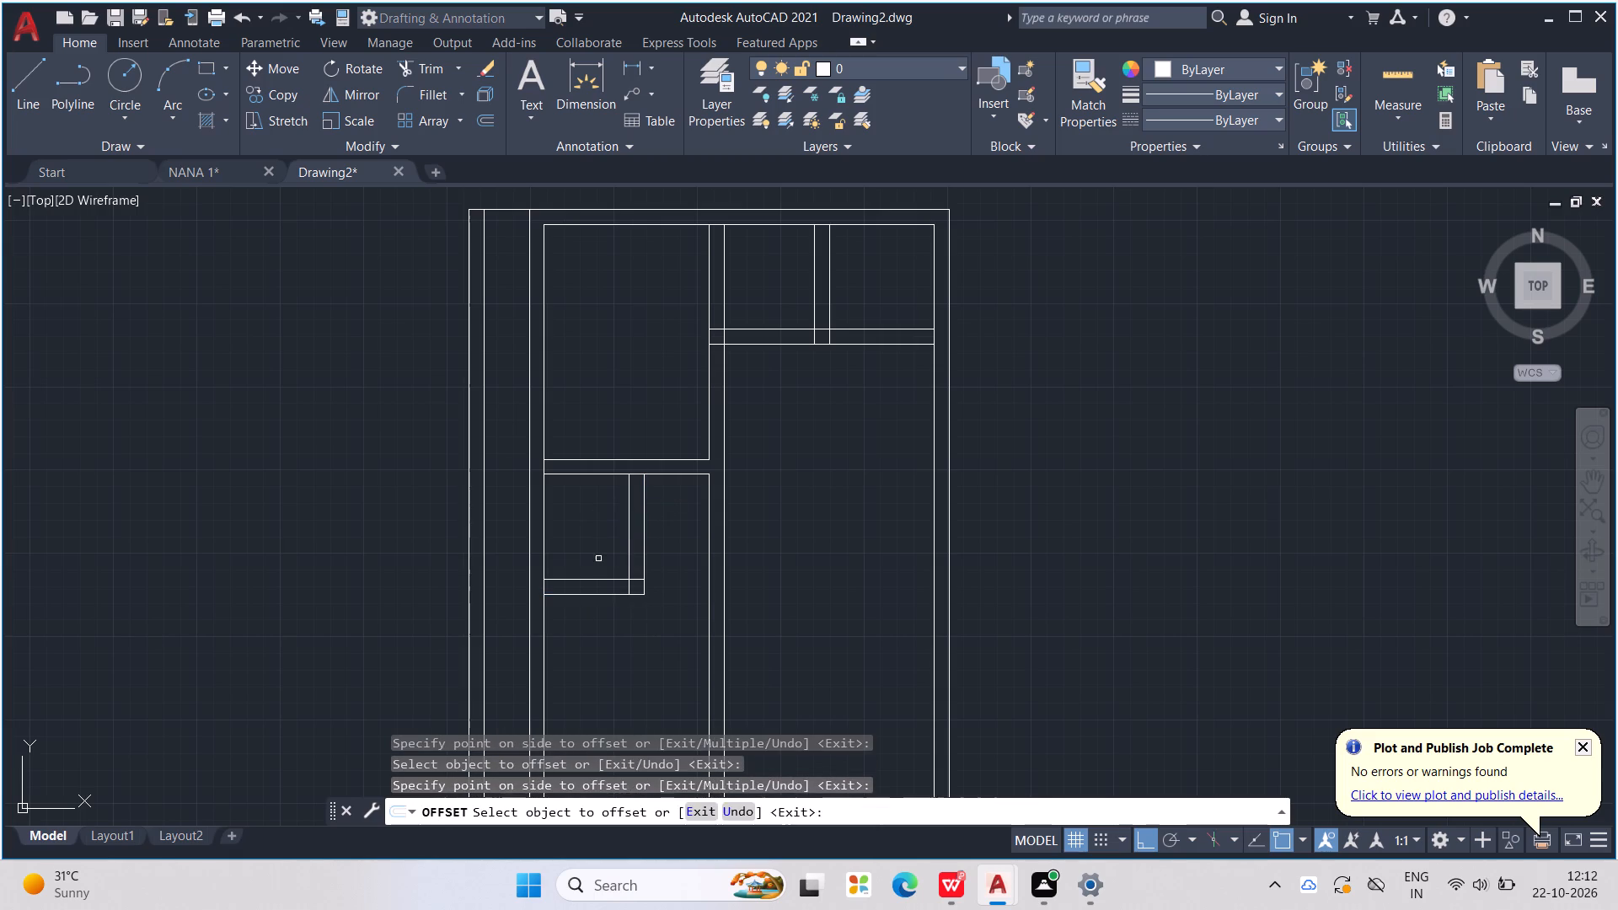
pyautogui.press('Escape')
pyautogui.press('Escape')
pyautogui.press('Escape')
pyautogui.press('Escape')
pyautogui.press('Escape')
# Trim the overlapping inner line ends at the small room's lower-right wall corner.
pyautogui.write('TR')
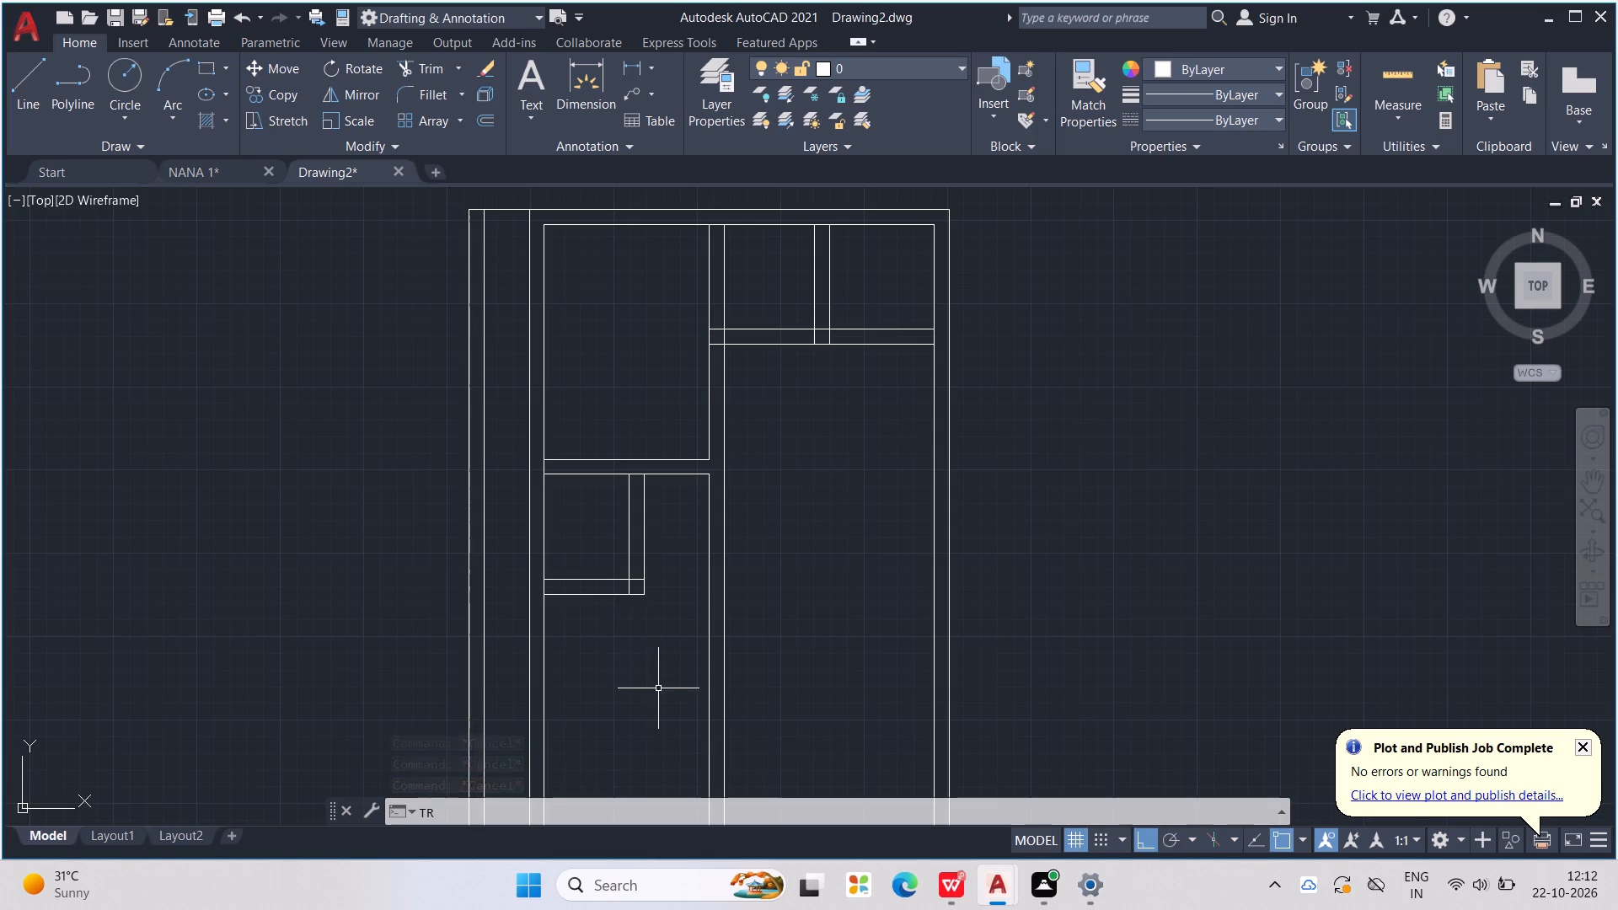
pyautogui.scroll(2, 618, 640)
pyautogui.press('Escape')
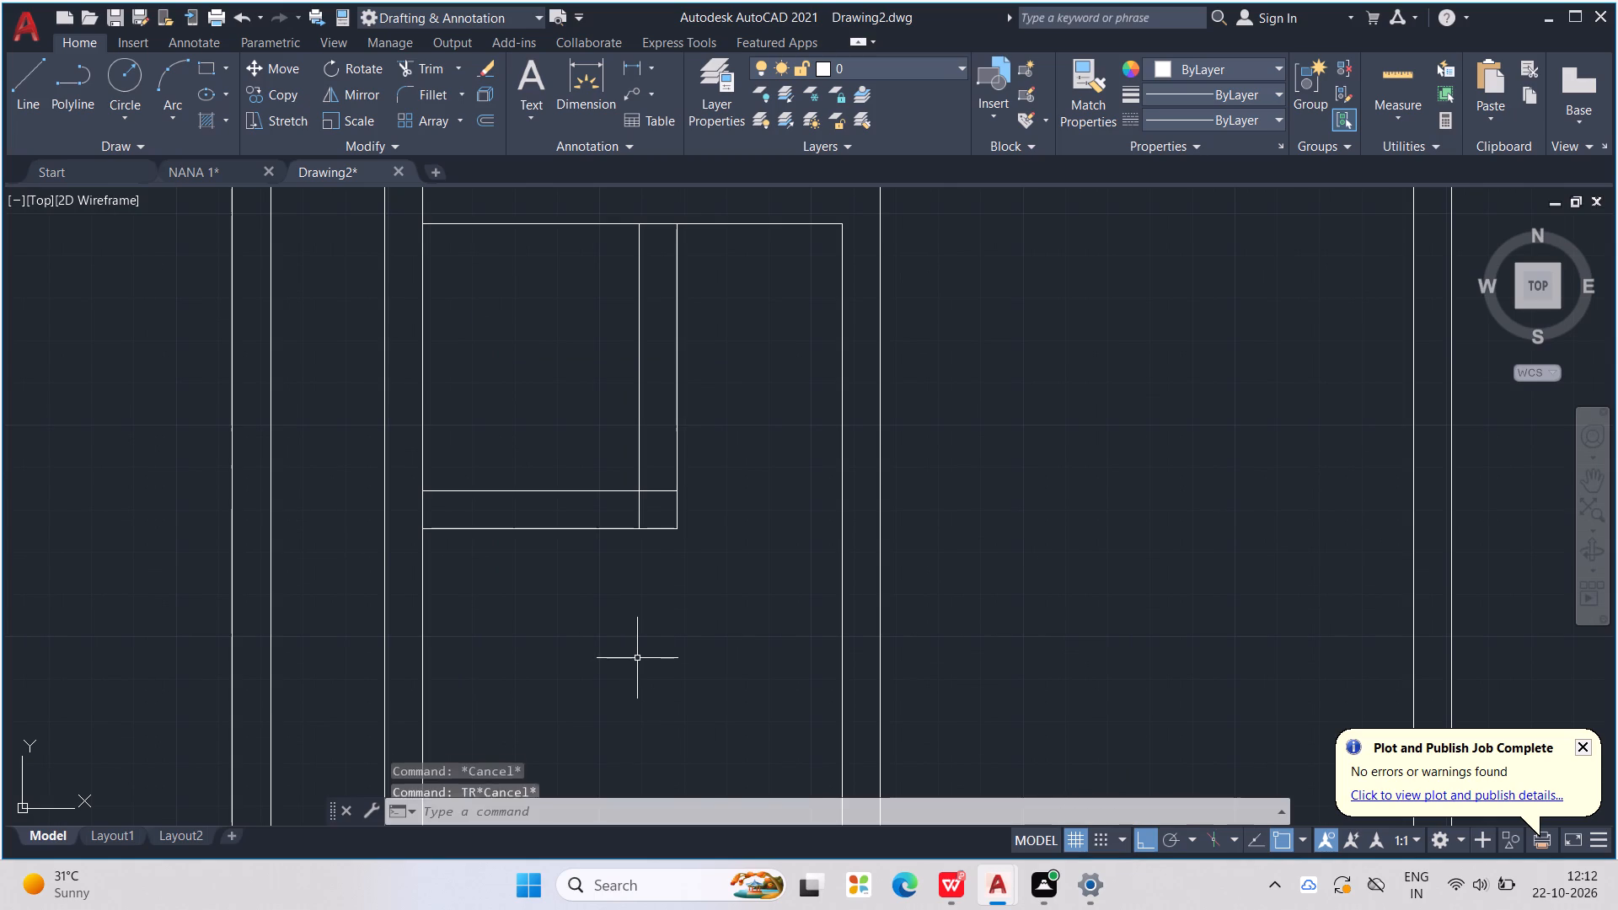
pyautogui.press('Escape')
pyautogui.press('Escape')
pyautogui.press('Escape')
pyautogui.write('TR')
pyautogui.press('Return')
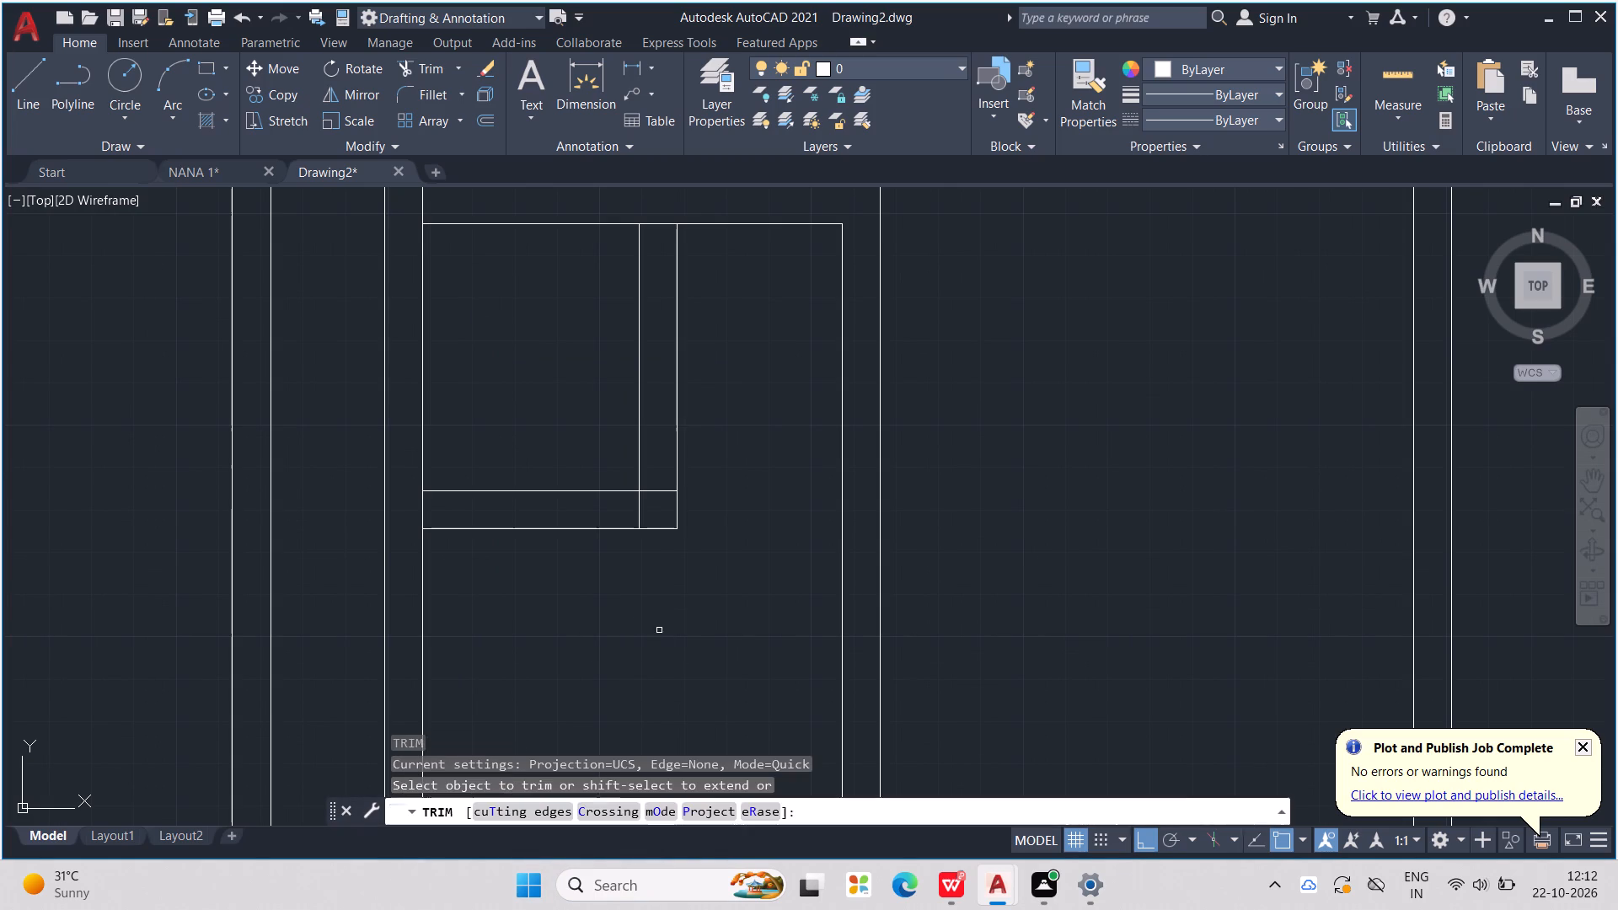
pyautogui.scroll(1, 659, 627)
pyautogui.moveTo(667, 390); pyautogui.dragTo(617, 426)
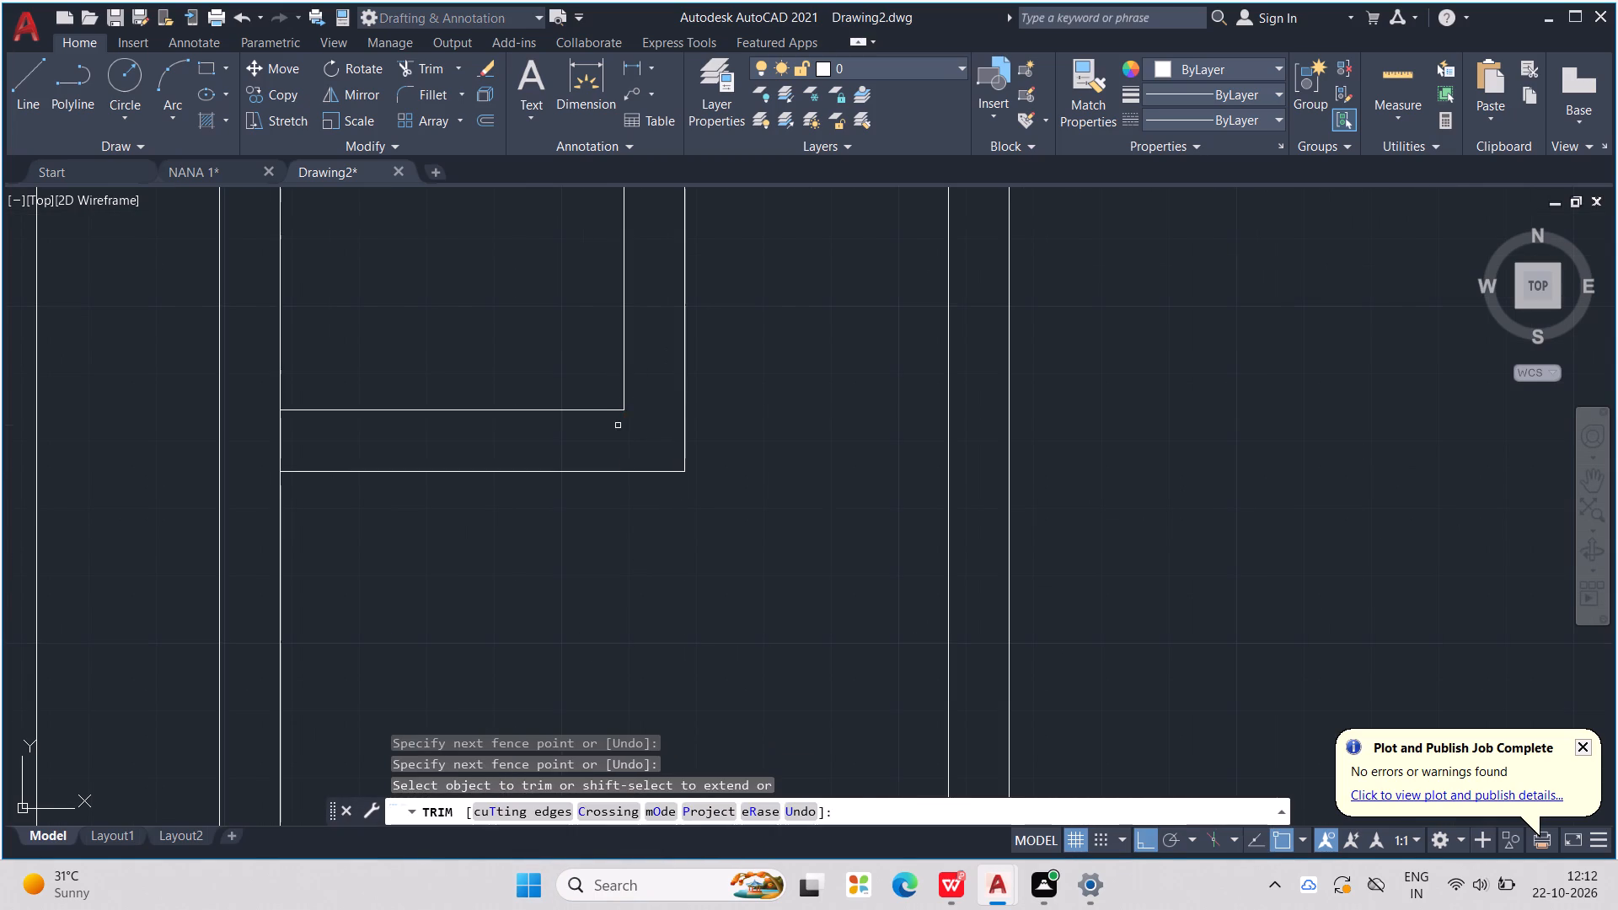
pyautogui.scroll(-3, 618, 426)
pyautogui.moveTo(651, 475); pyautogui.dragTo(580, 665, button='middle')
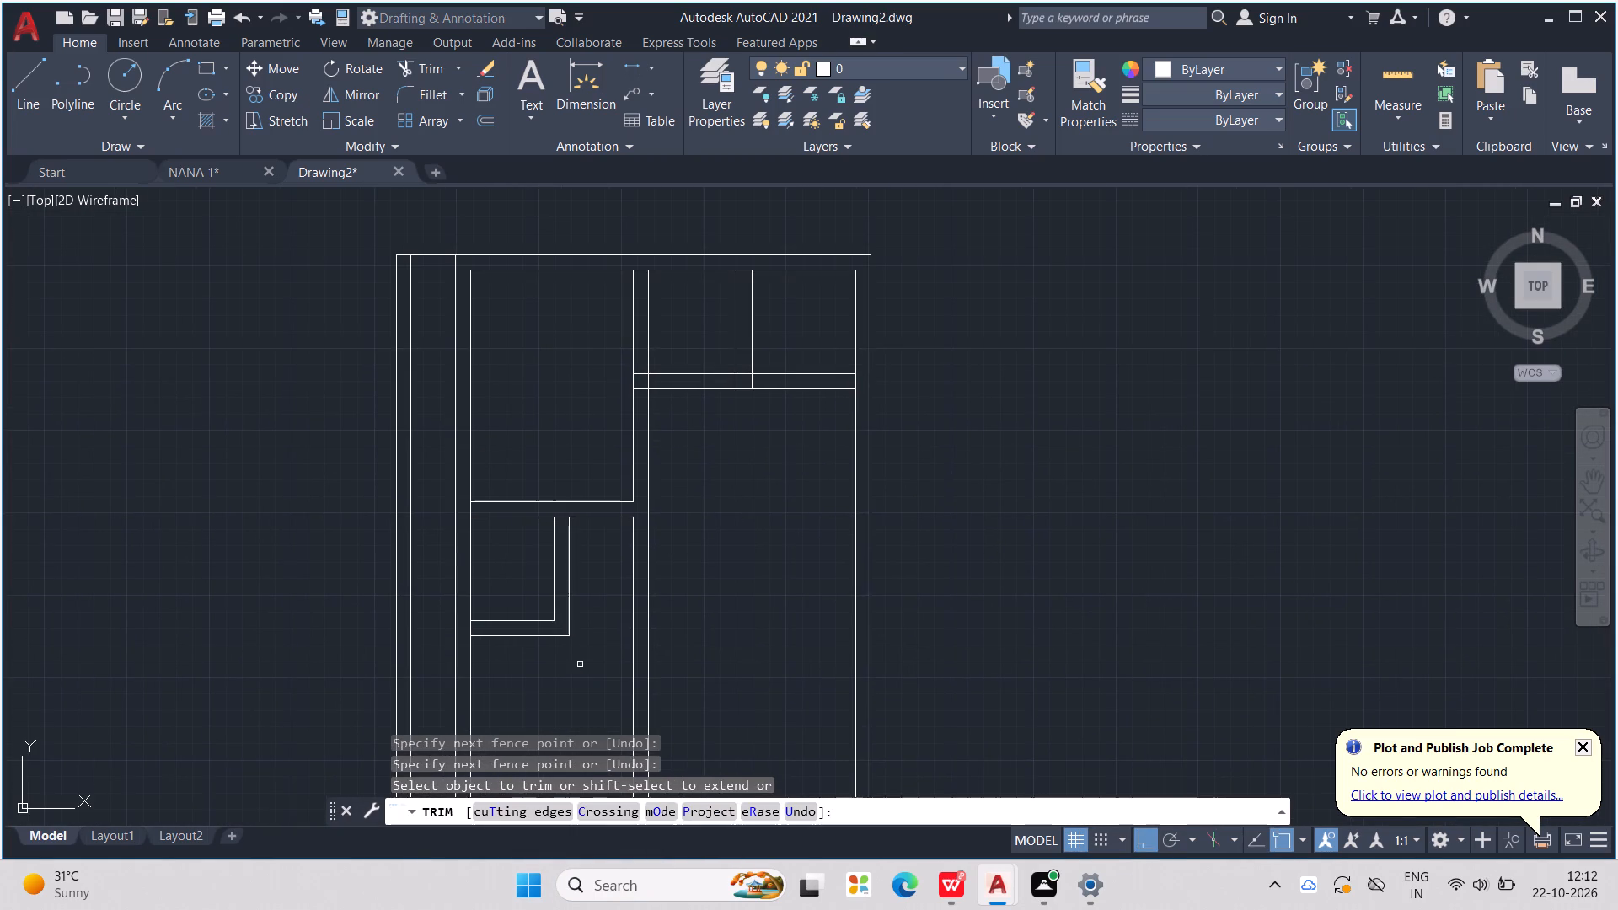
pyautogui.press('Escape')
pyautogui.press('Escape')
pyautogui.press('Escape')
pyautogui.press('Escape')
pyautogui.press('Escape')
pyautogui.press('Escape')
pyautogui.press('Escape')
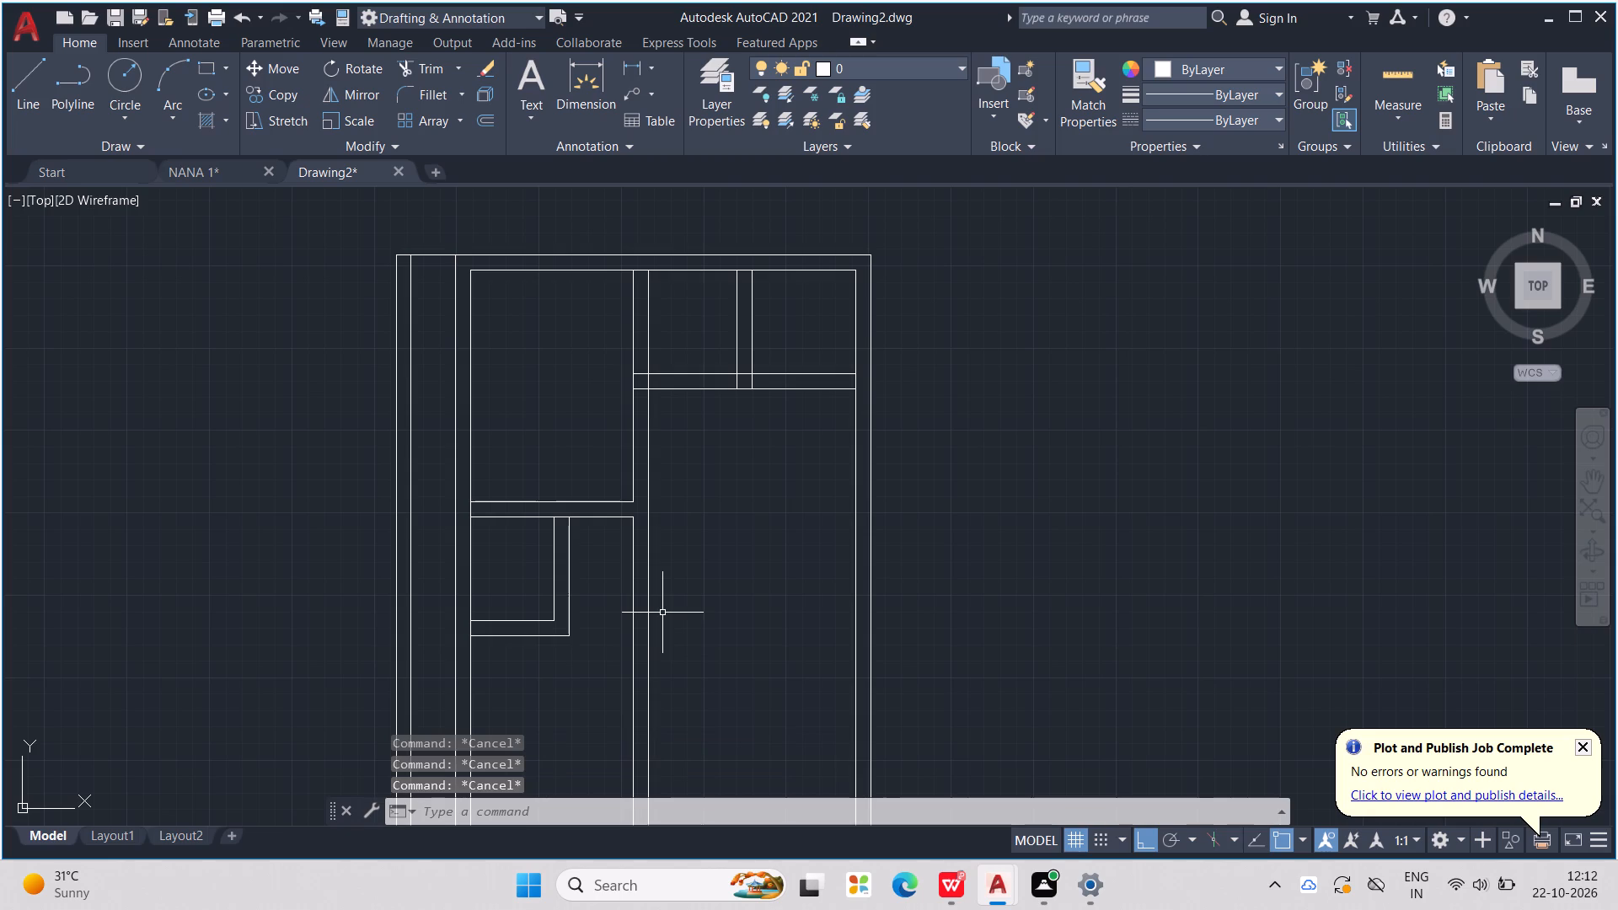
# Offset the lower line of the cross wall between the central partition and the right wall 12' downward.
pyautogui.write('OFF')
pyautogui.press('Return')
pyautogui.write("12'")
pyautogui.press('Return')
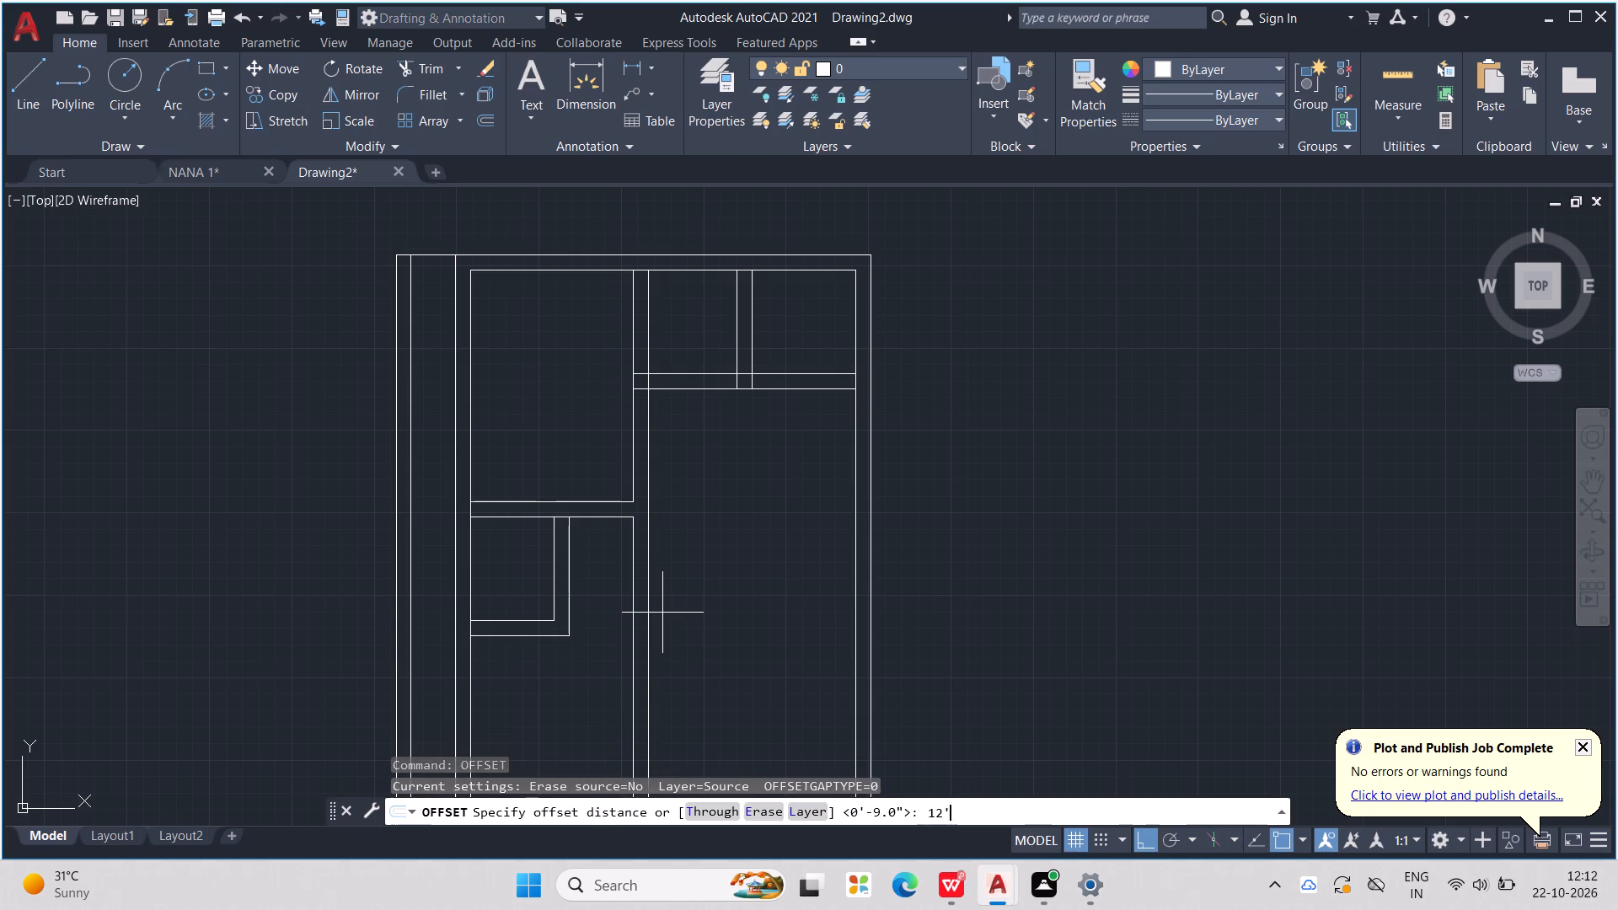
pyautogui.click(794, 386)
pyautogui.click(787, 575)
pyautogui.moveTo(737, 662); pyautogui.dragTo(740, 561, button='middle')
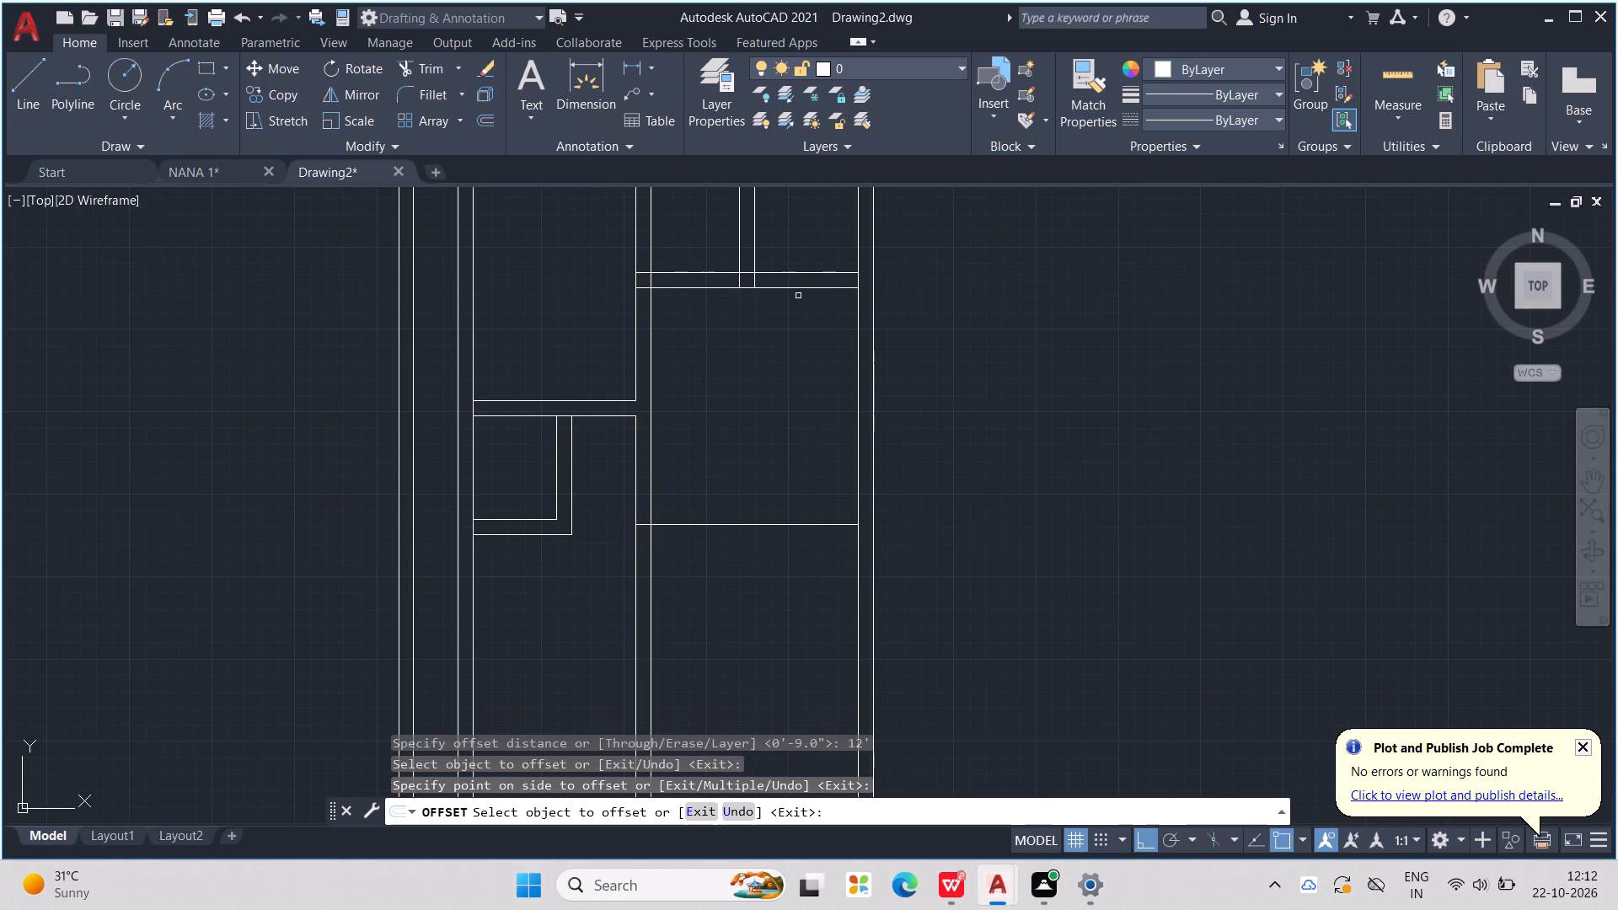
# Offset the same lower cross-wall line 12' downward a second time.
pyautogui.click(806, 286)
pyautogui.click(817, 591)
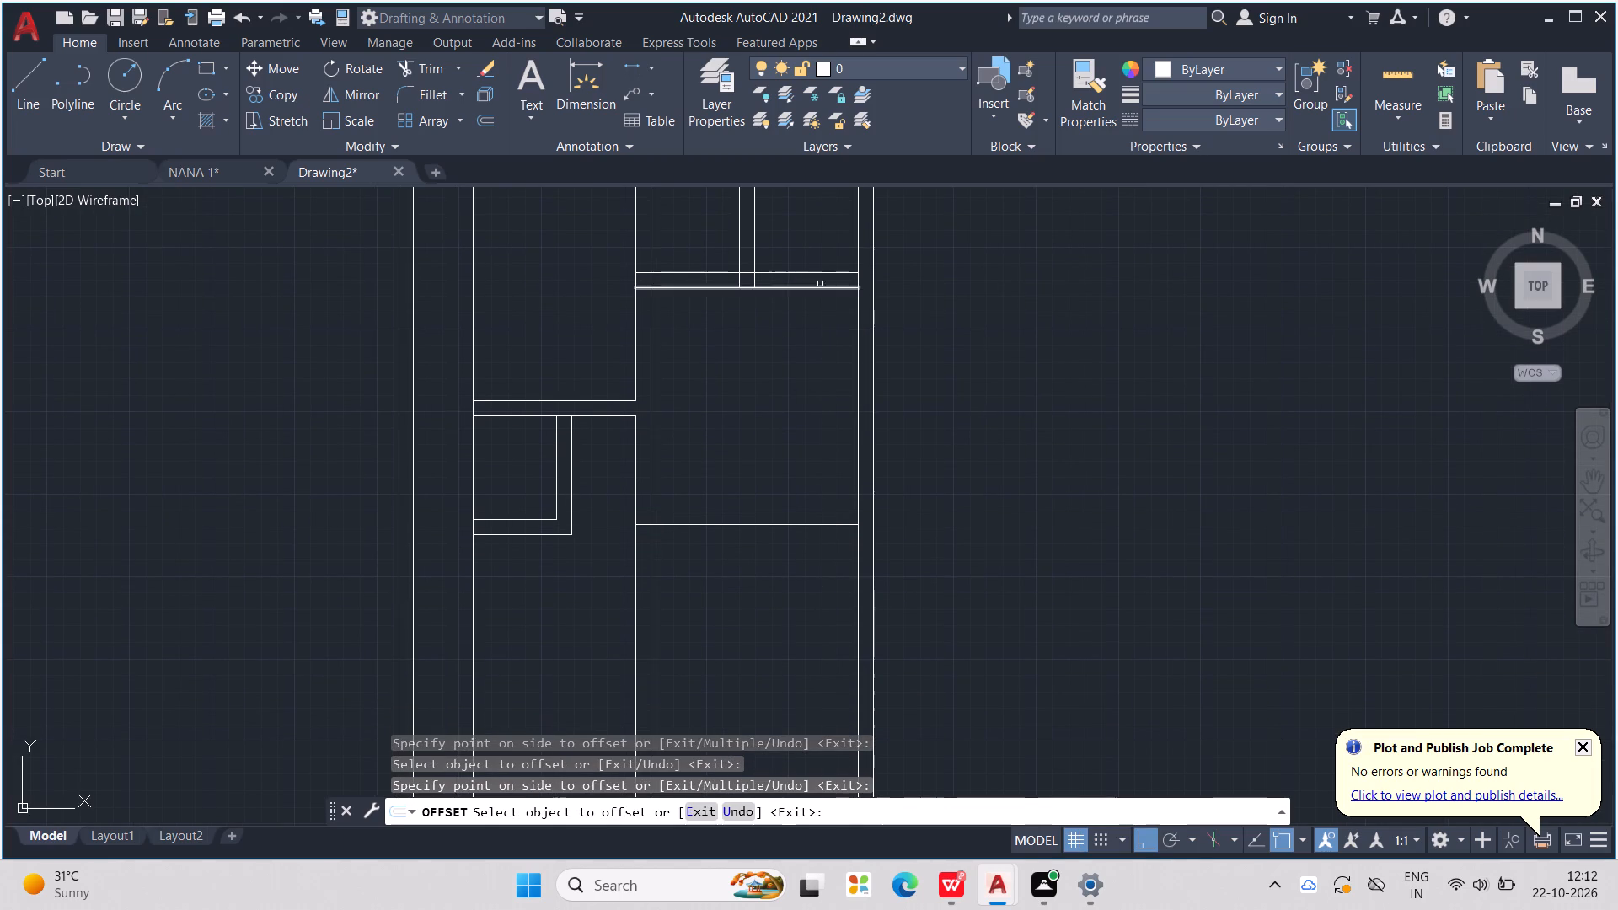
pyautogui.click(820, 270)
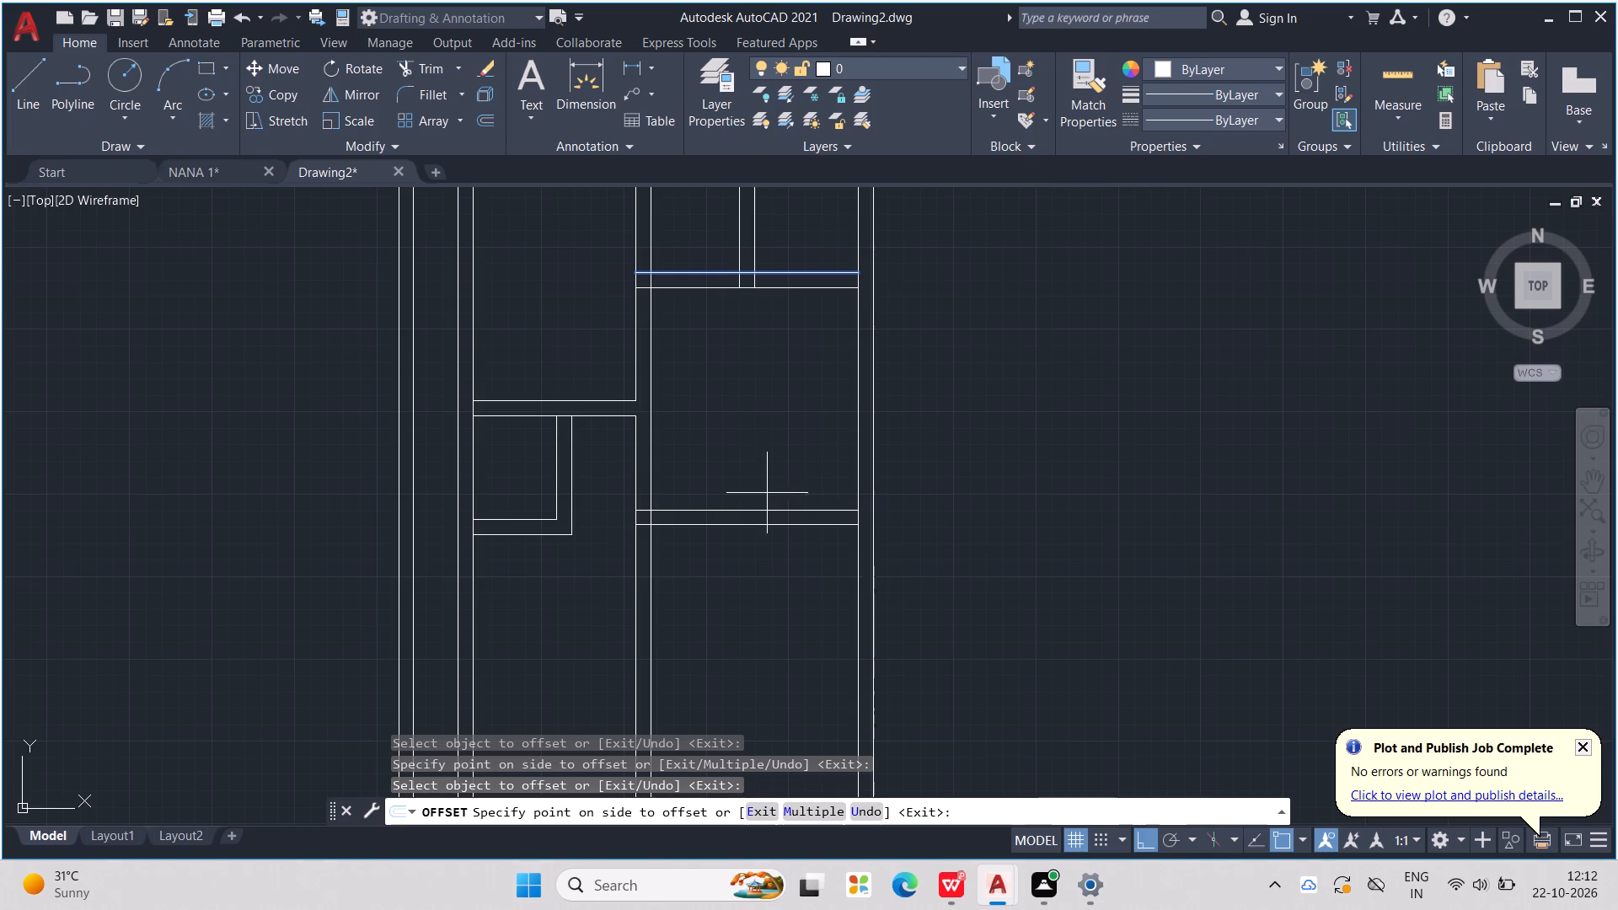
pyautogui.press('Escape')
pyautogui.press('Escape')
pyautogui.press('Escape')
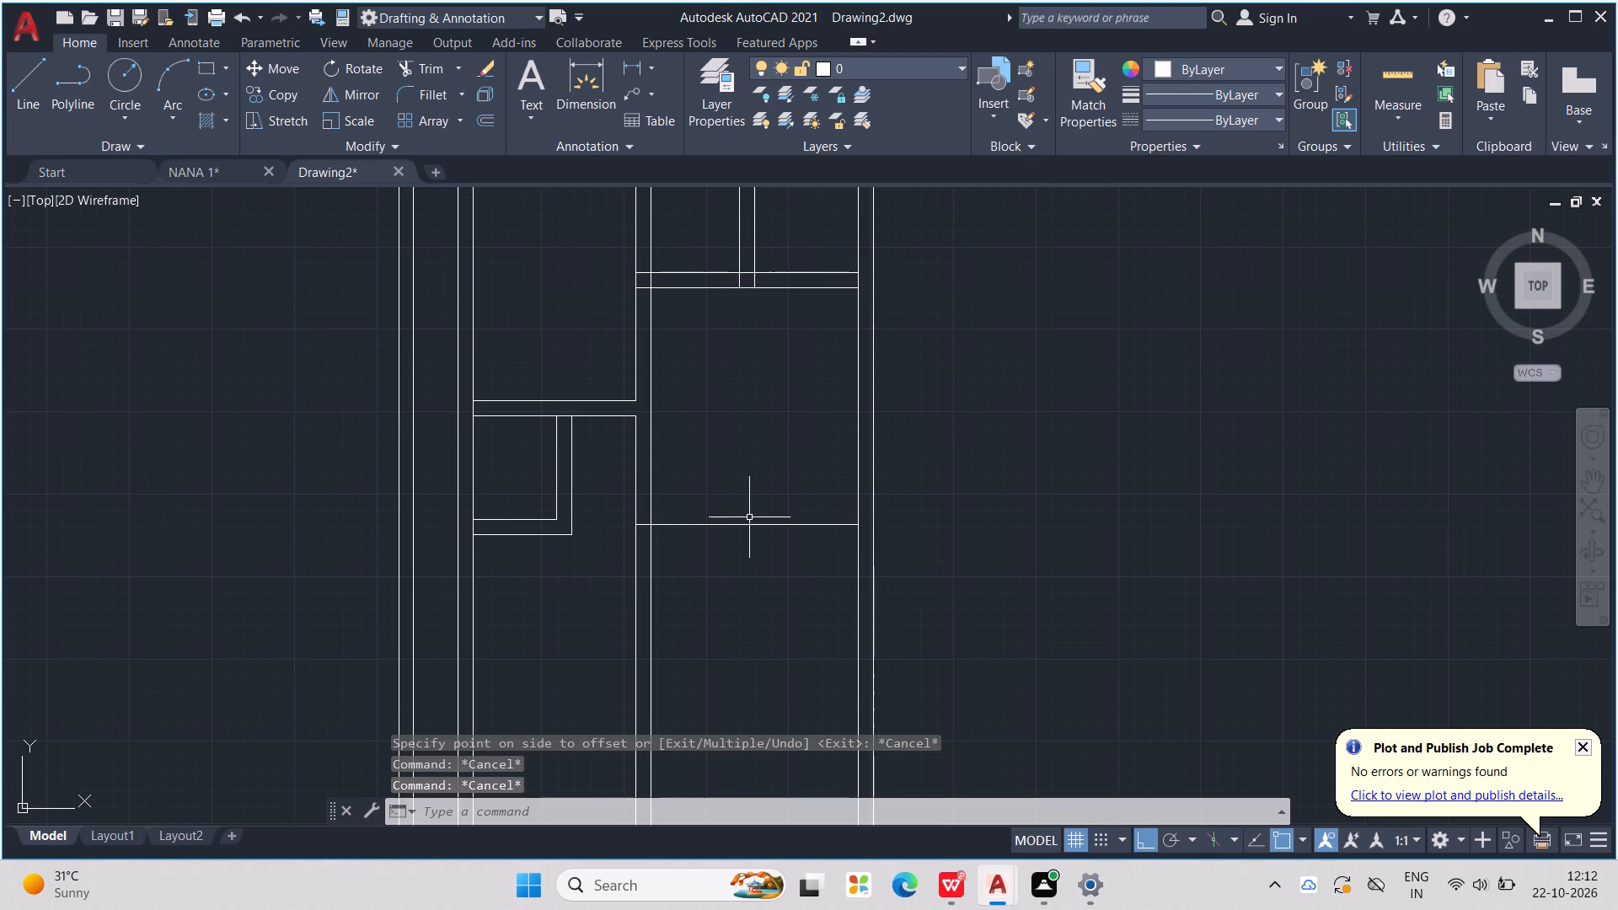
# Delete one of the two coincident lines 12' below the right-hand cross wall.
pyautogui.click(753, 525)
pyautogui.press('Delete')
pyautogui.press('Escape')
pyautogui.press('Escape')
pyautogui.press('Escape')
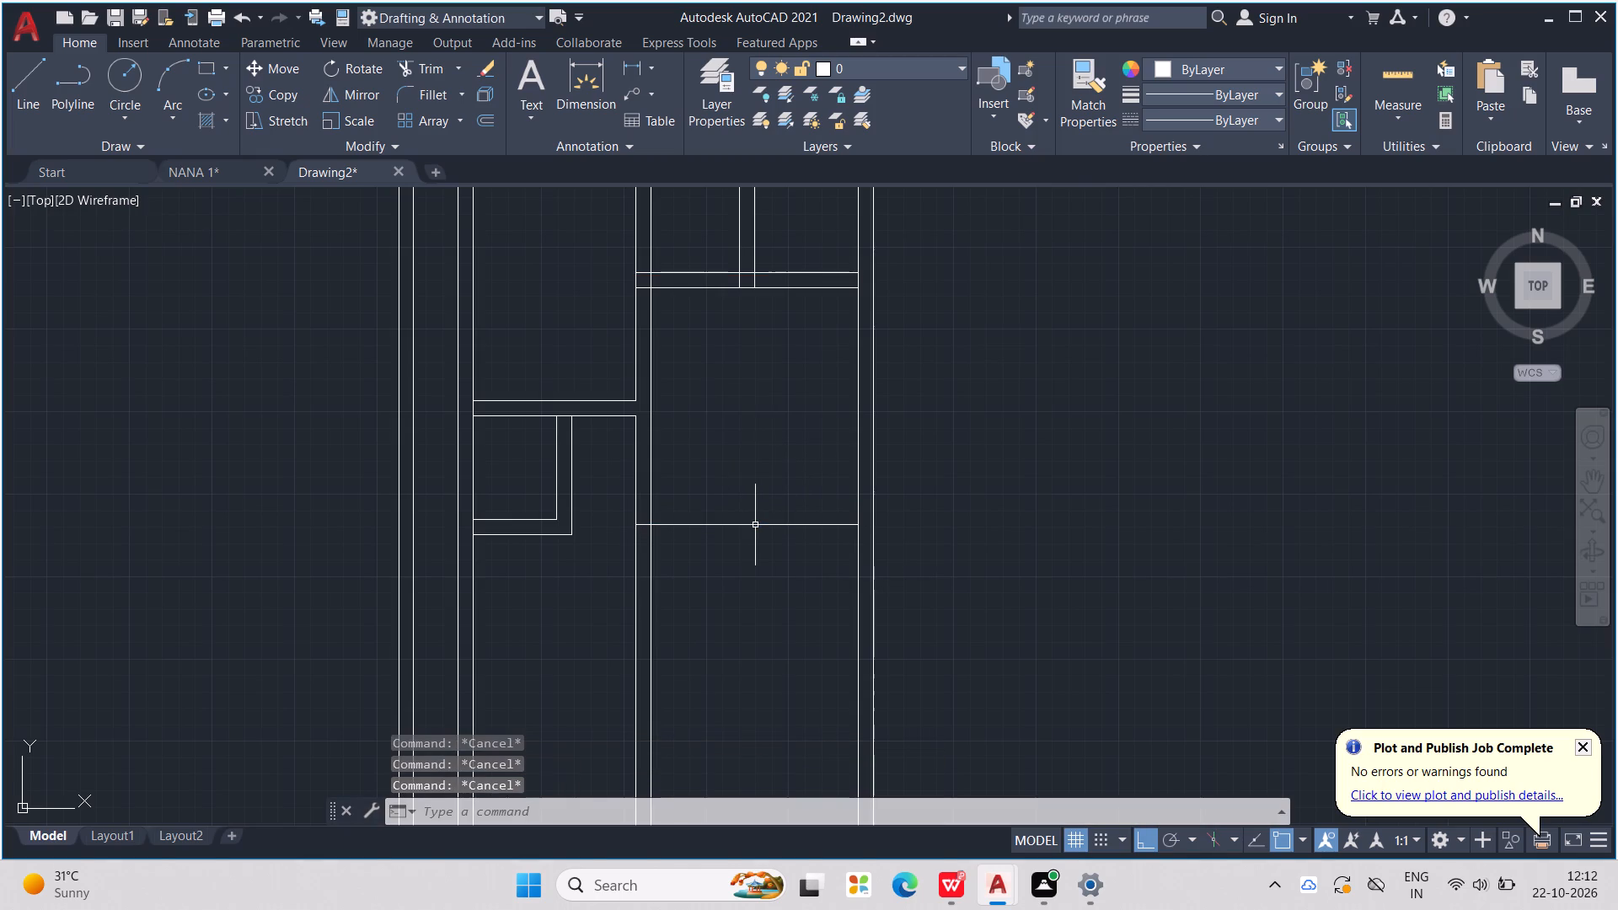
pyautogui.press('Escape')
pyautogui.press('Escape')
# Extend both lines of the small room's bottom wall across the central partition to the right wall.
pyautogui.write('EX')
pyautogui.press('Return')
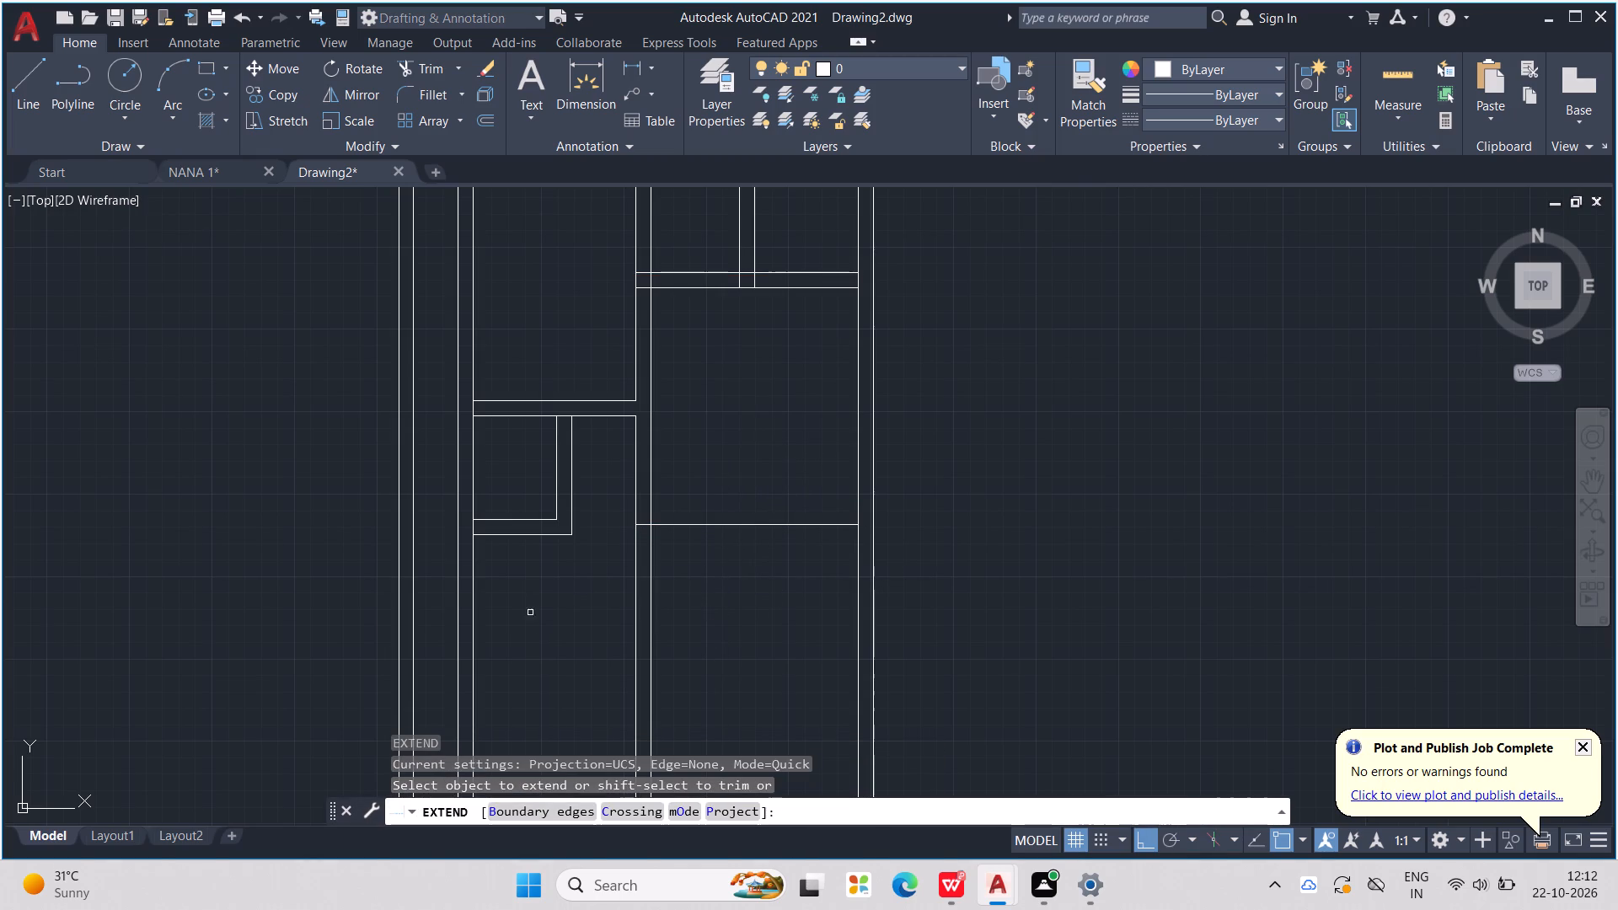
pyautogui.click(533, 520)
pyautogui.click(539, 522)
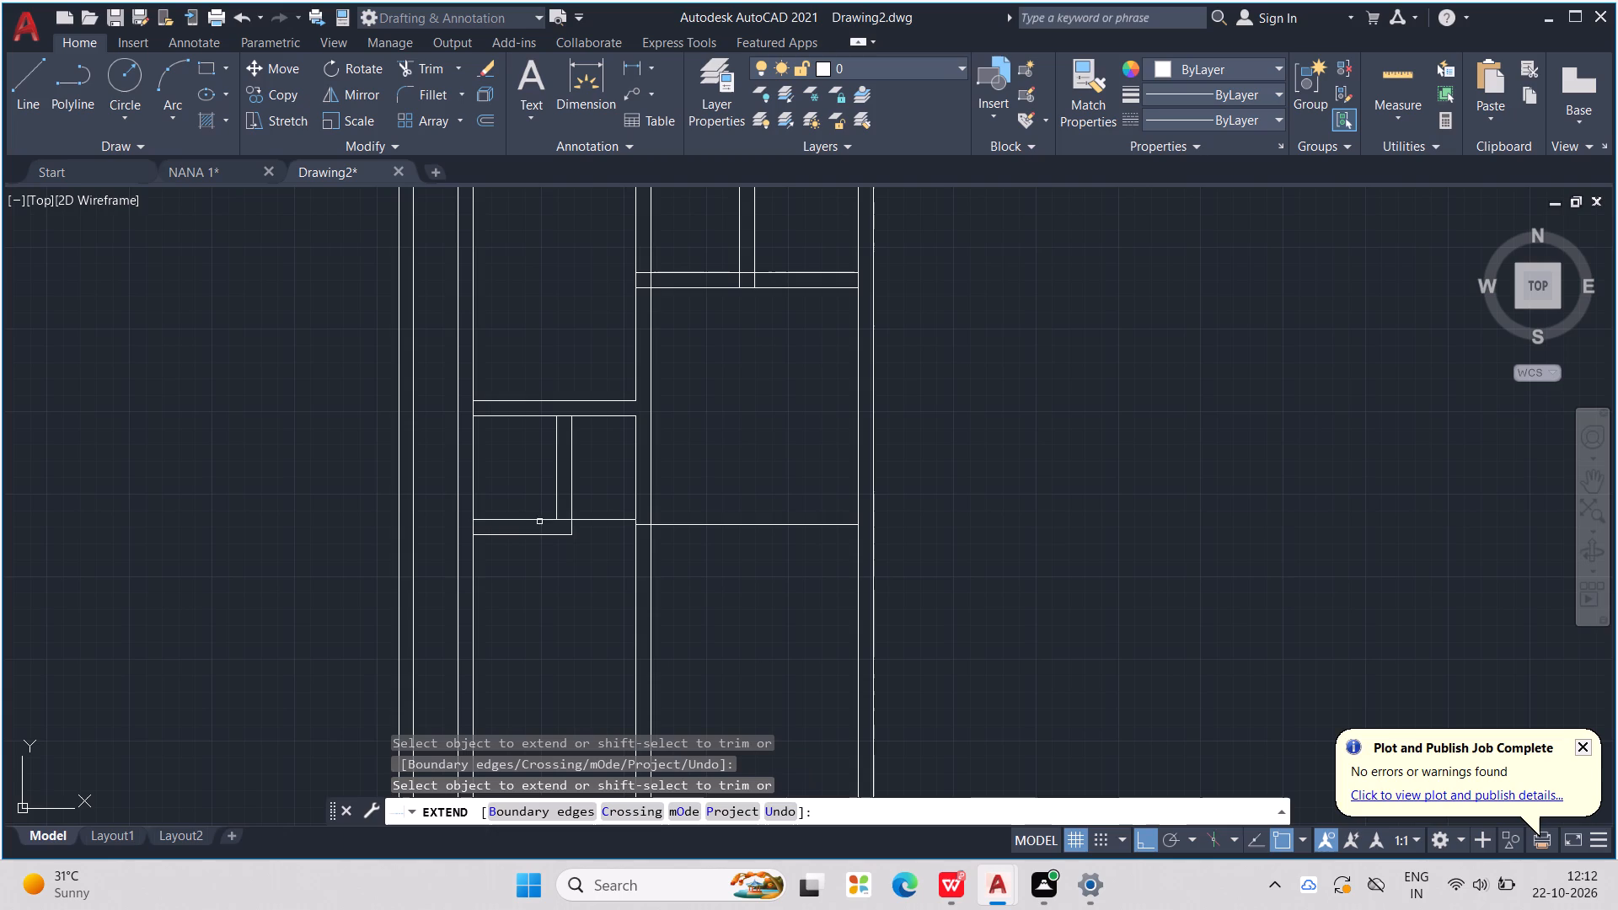
pyautogui.click(603, 522)
pyautogui.click(626, 523)
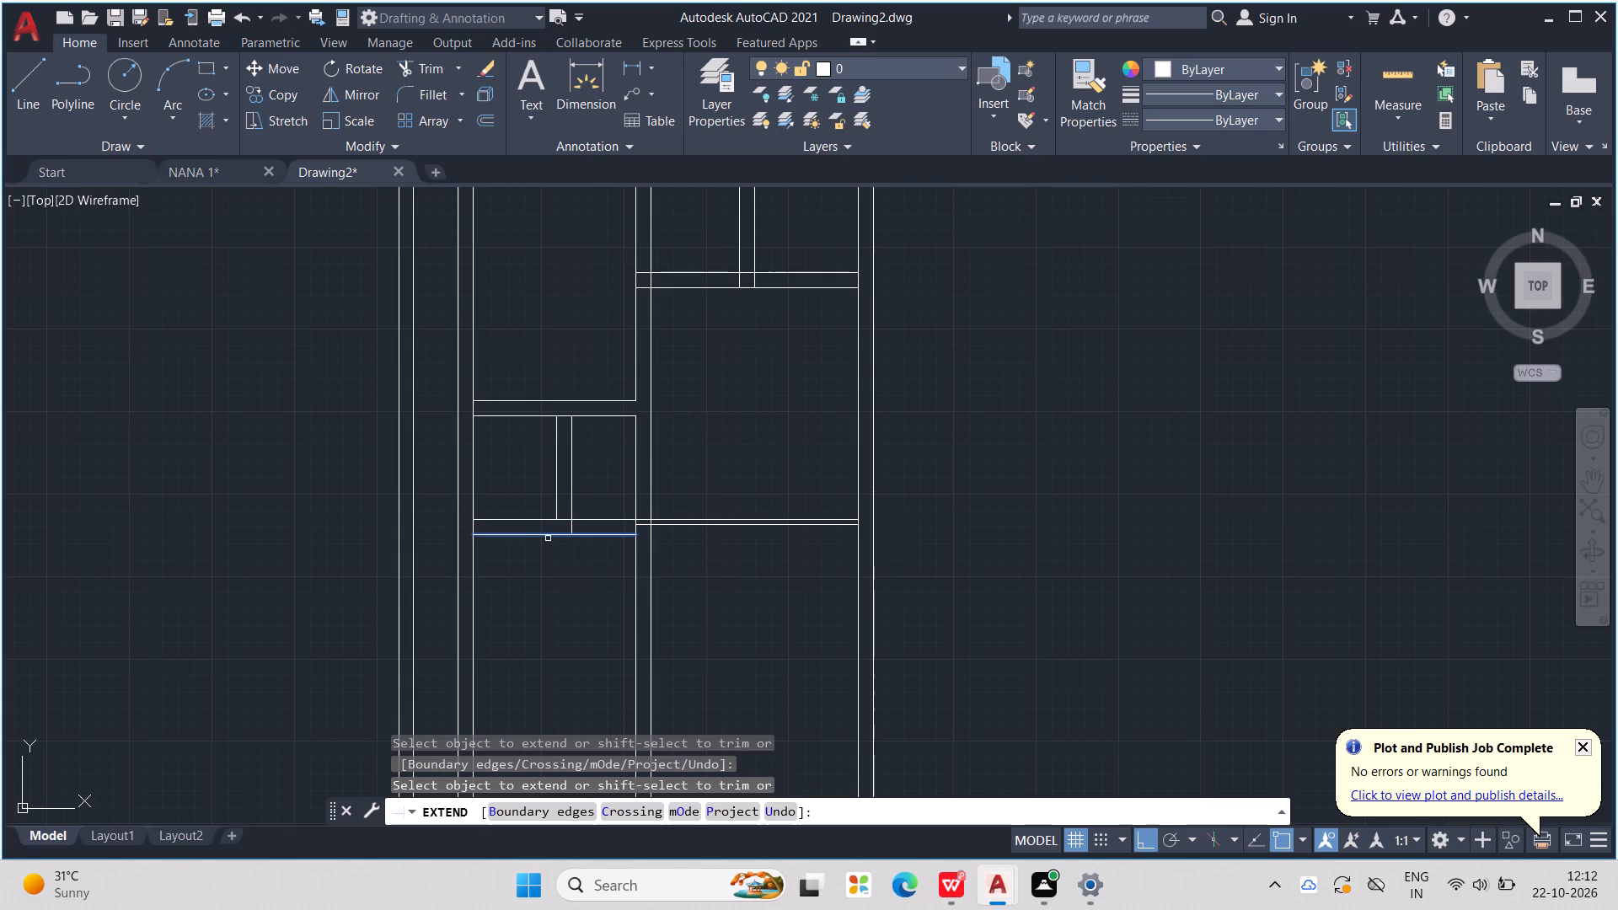
pyautogui.click(551, 536)
pyautogui.click(603, 537)
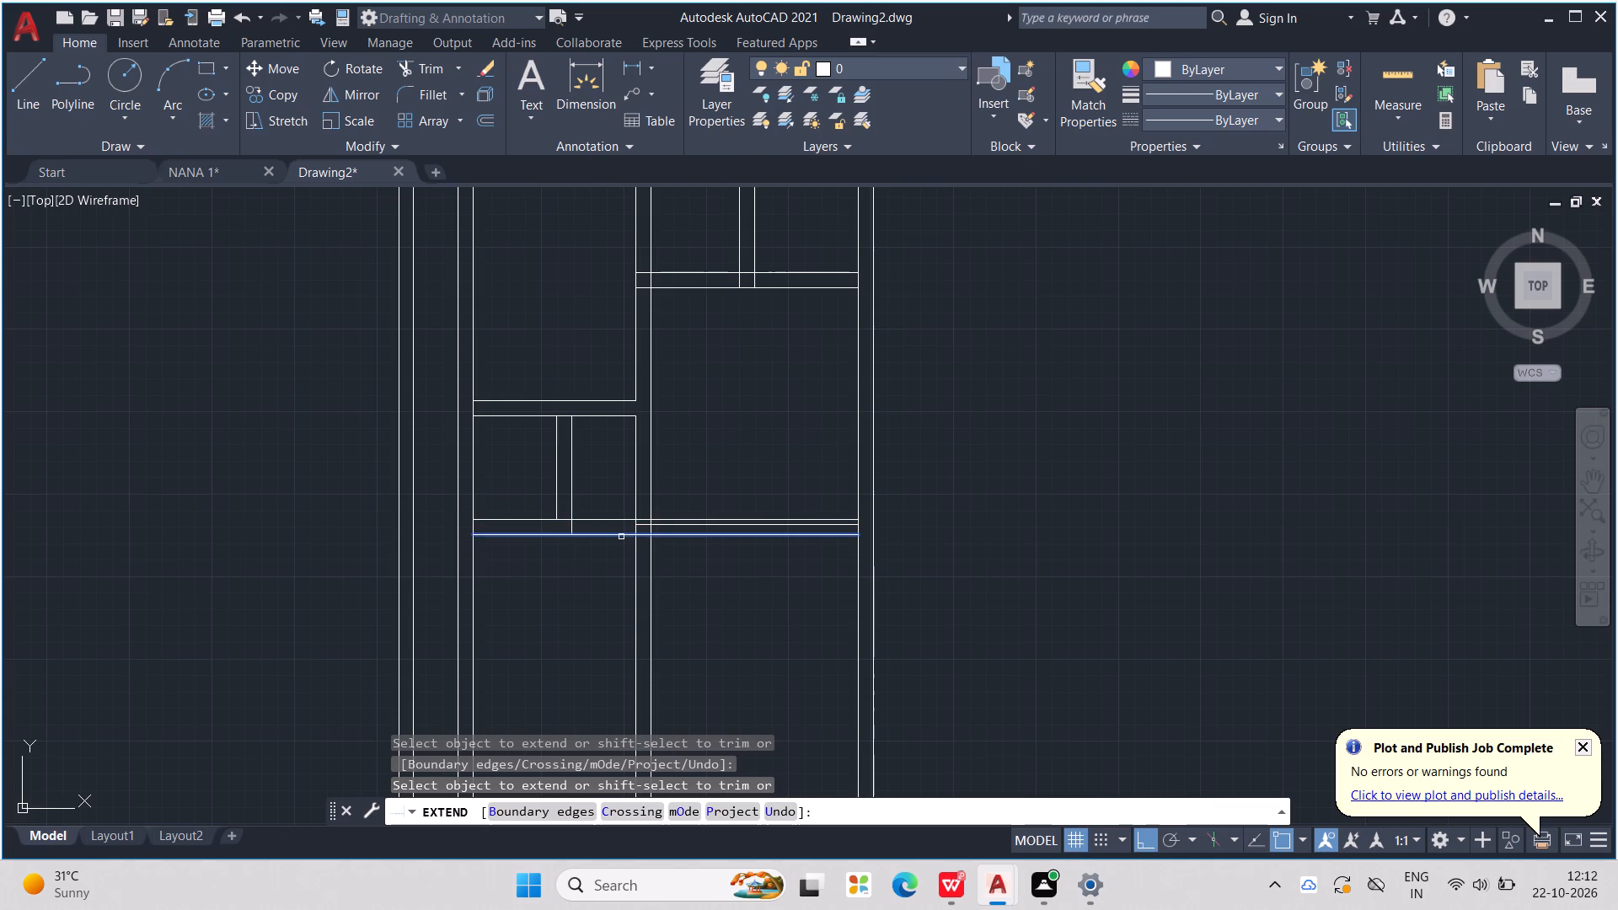
pyautogui.click(625, 537)
pyautogui.press('Escape')
pyautogui.press('Escape')
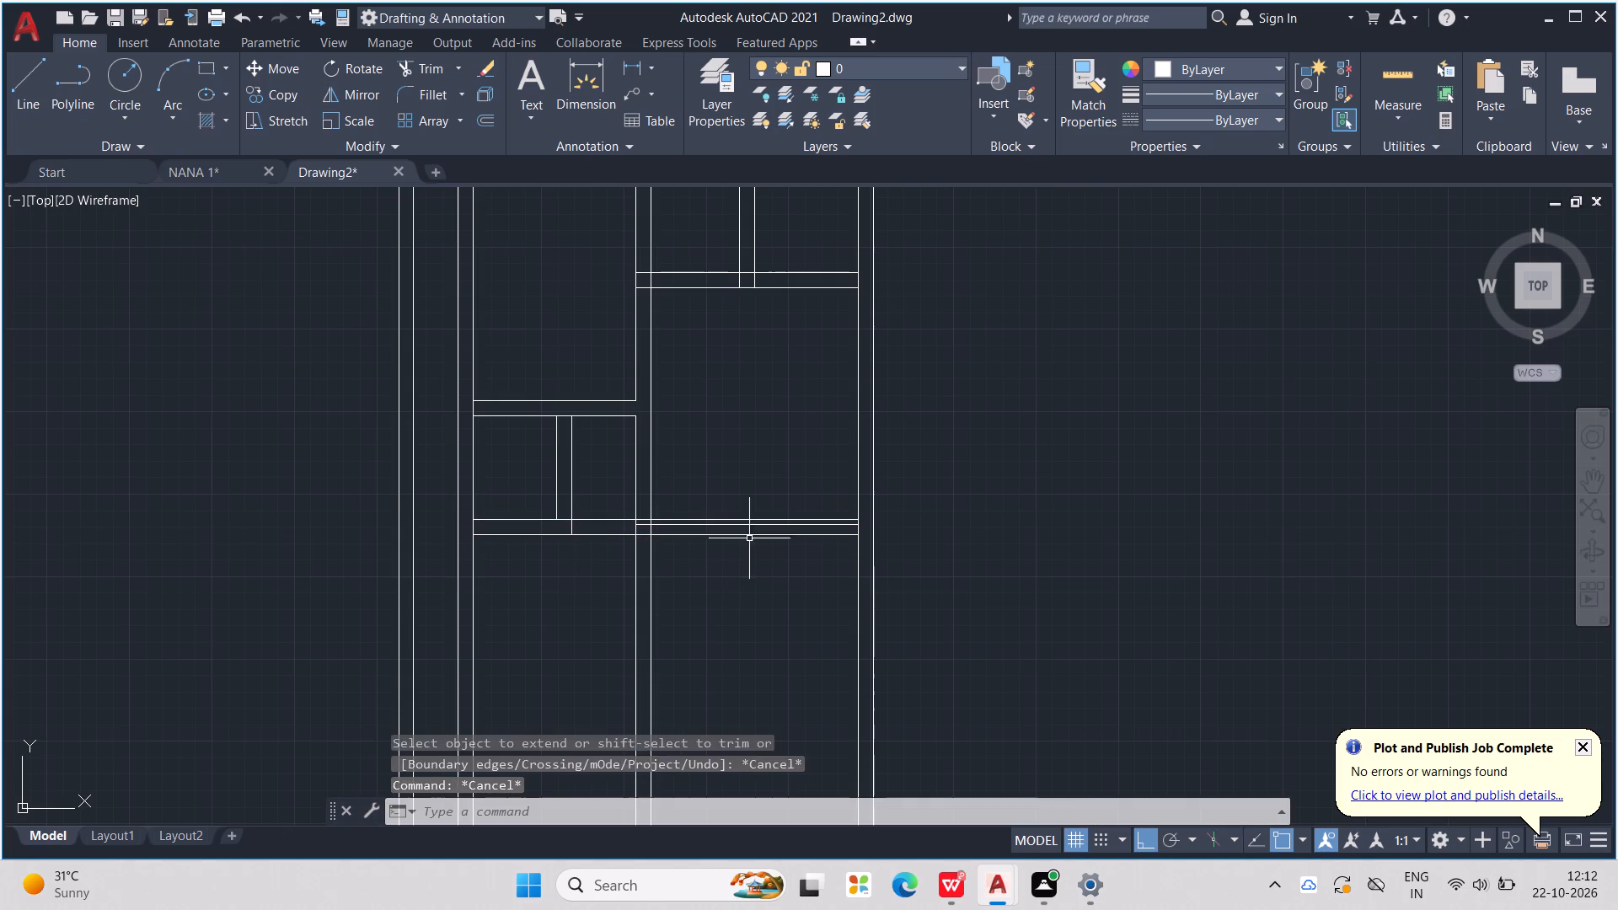
pyautogui.press('Escape')
# Delete the remaining line offset 12' below the right-hand cross wall.
pyautogui.click(742, 526)
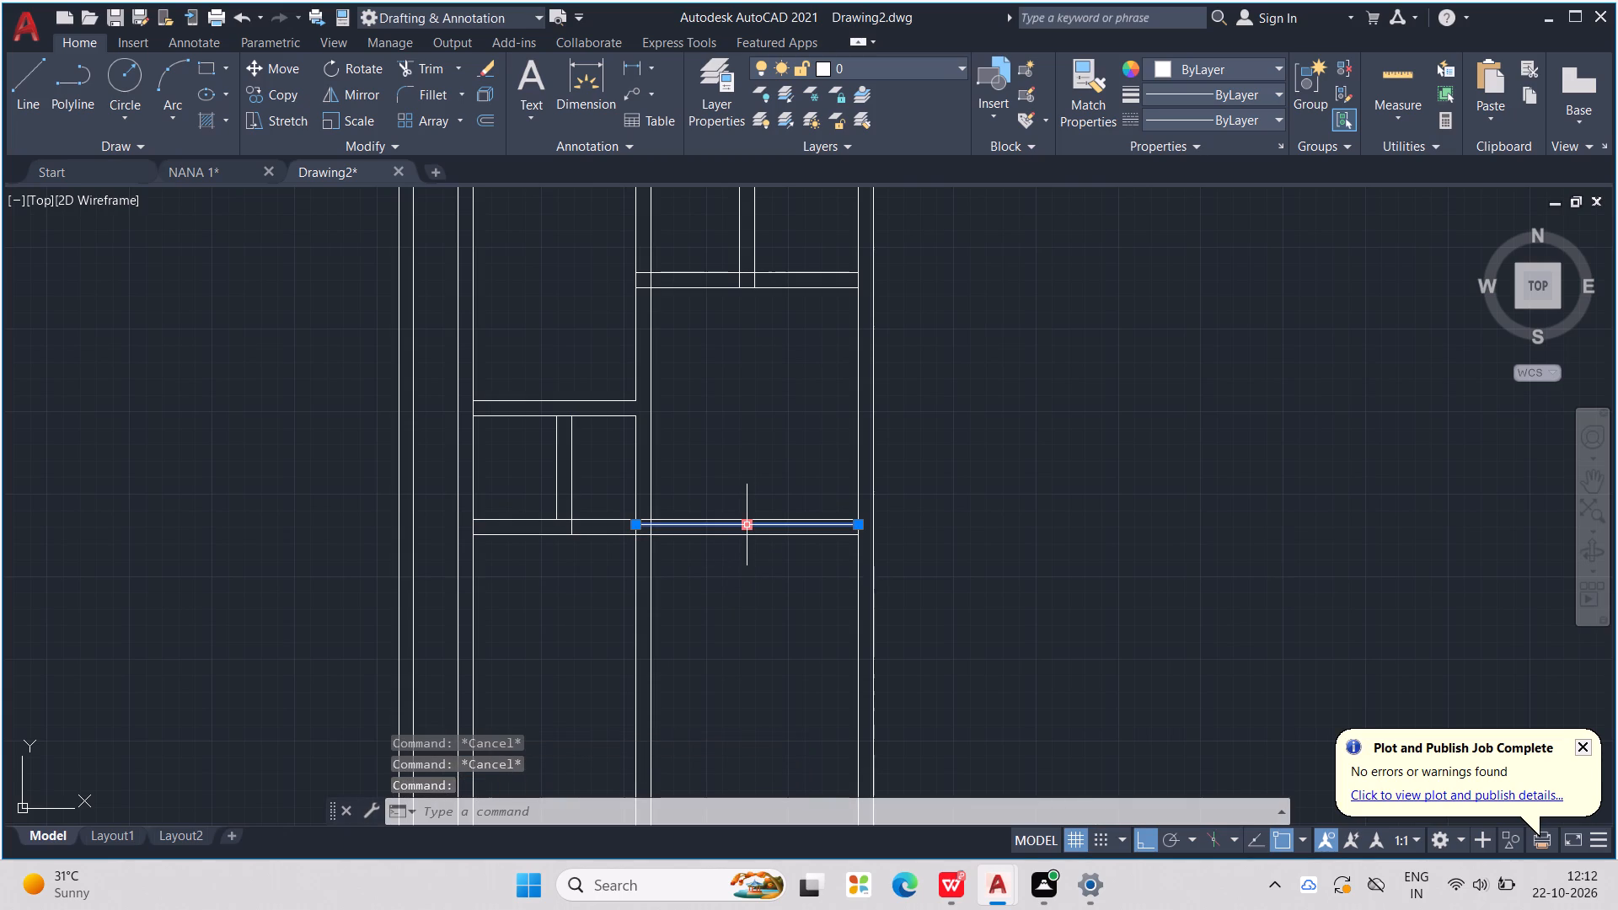
pyautogui.press('Delete')
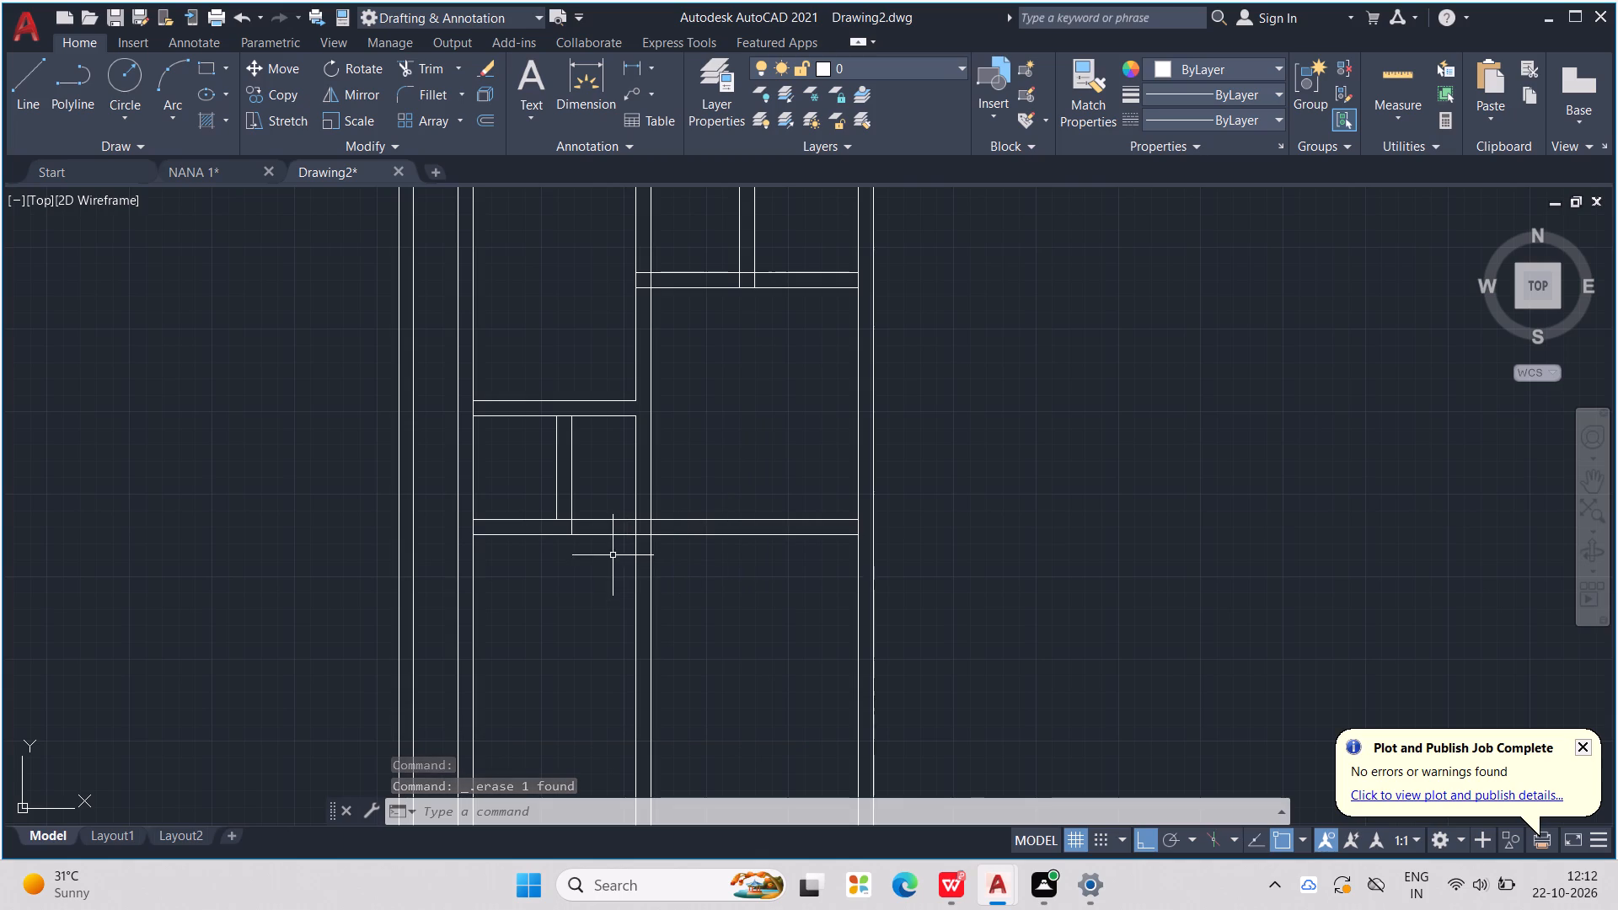
# Draw two horizontal lines about 1'-6" apart, joined at one end, across the small room's side partition and the central partition.
pyautogui.press('l')
pyautogui.press('Return')
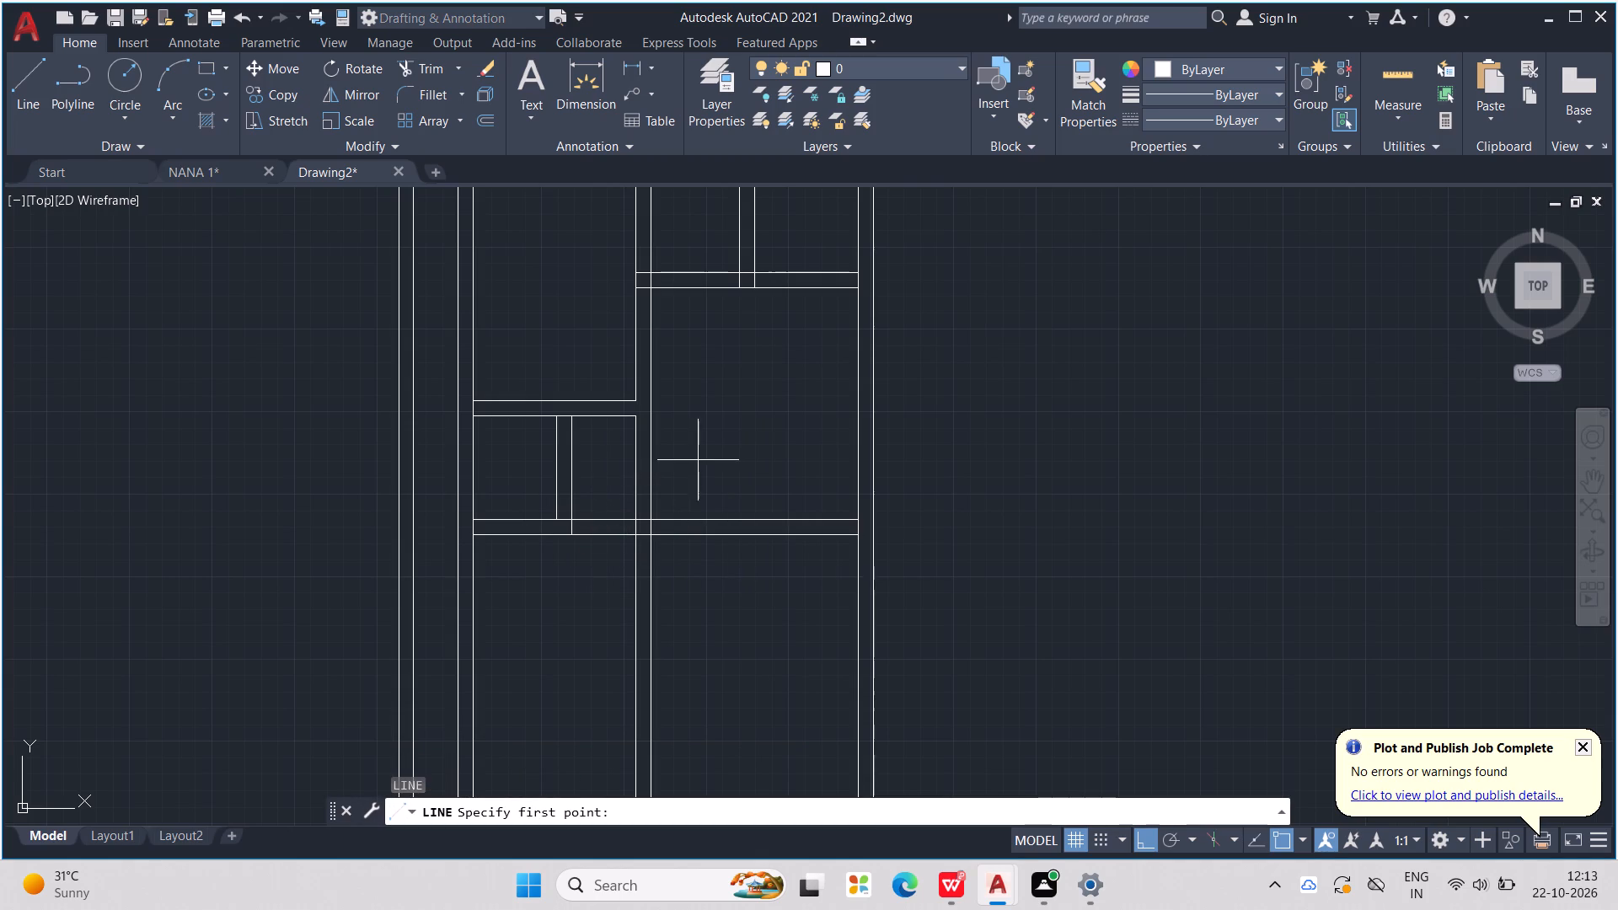
pyautogui.moveTo(705, 458); pyautogui.dragTo(760, 501, button='middle')
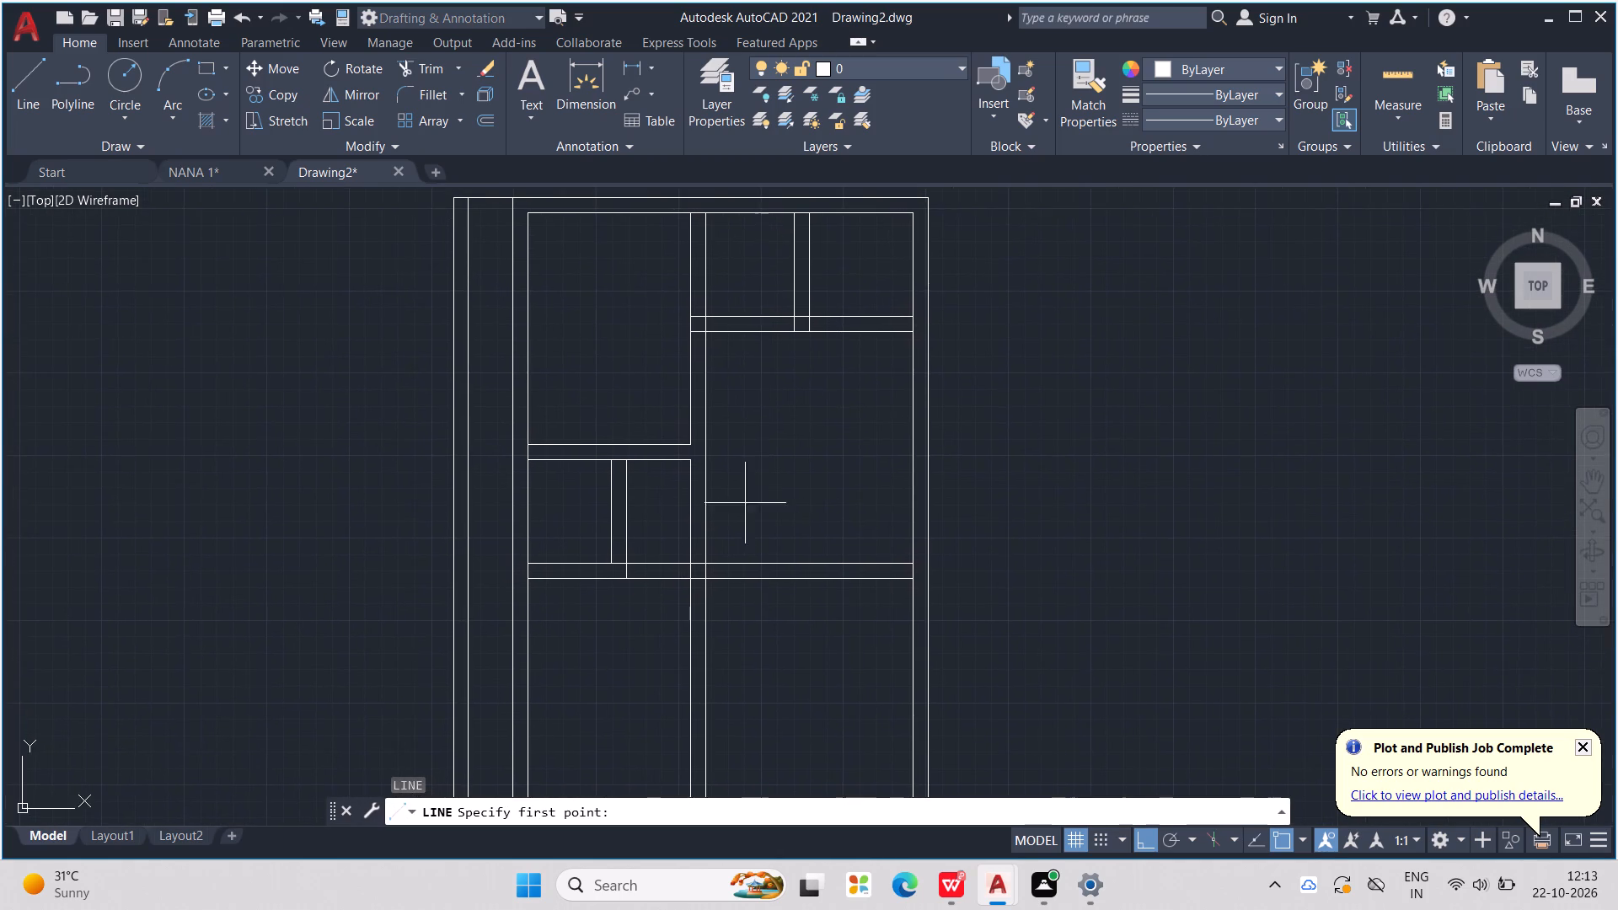
pyautogui.scroll(2, 675, 514)
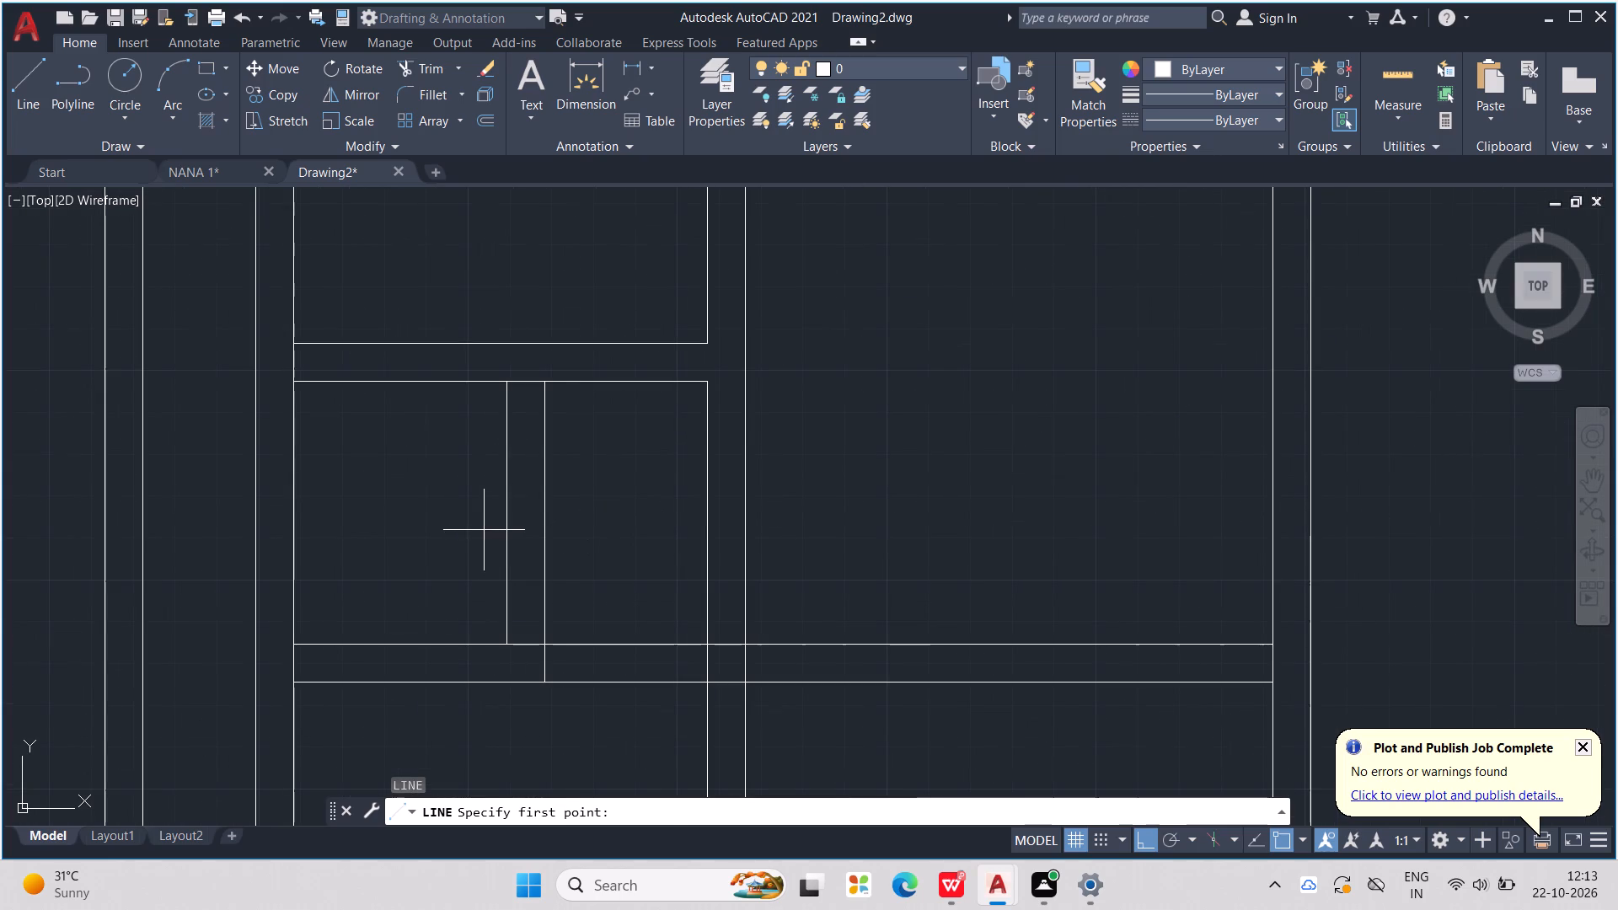
pyautogui.click(484, 530)
pyautogui.click(809, 515)
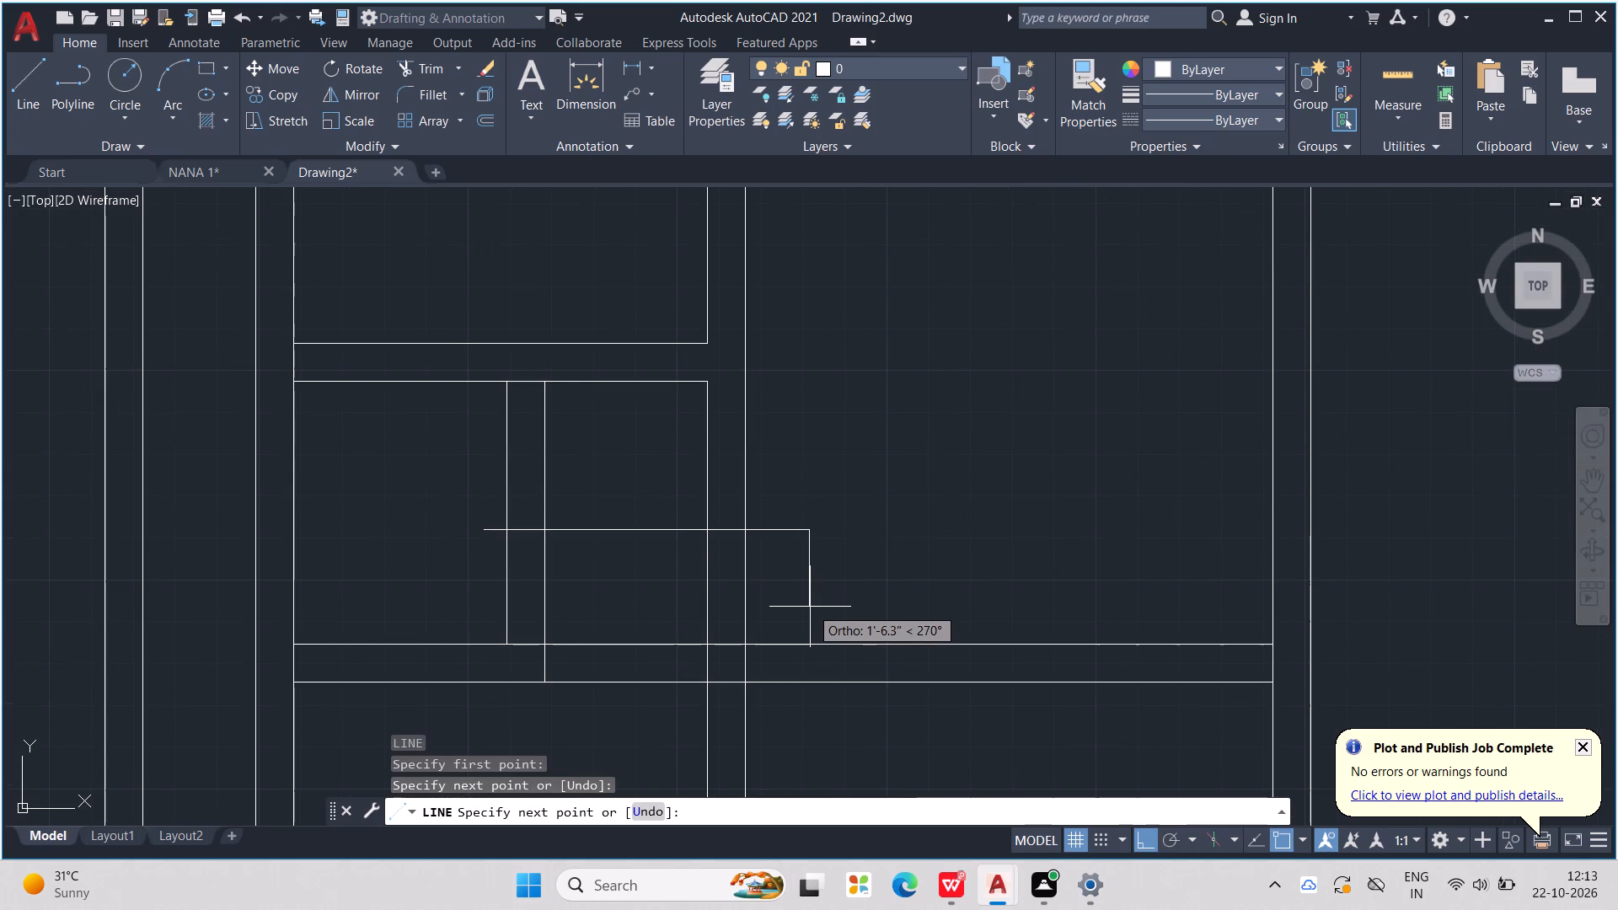
pyautogui.click(807, 607)
pyautogui.click(471, 596)
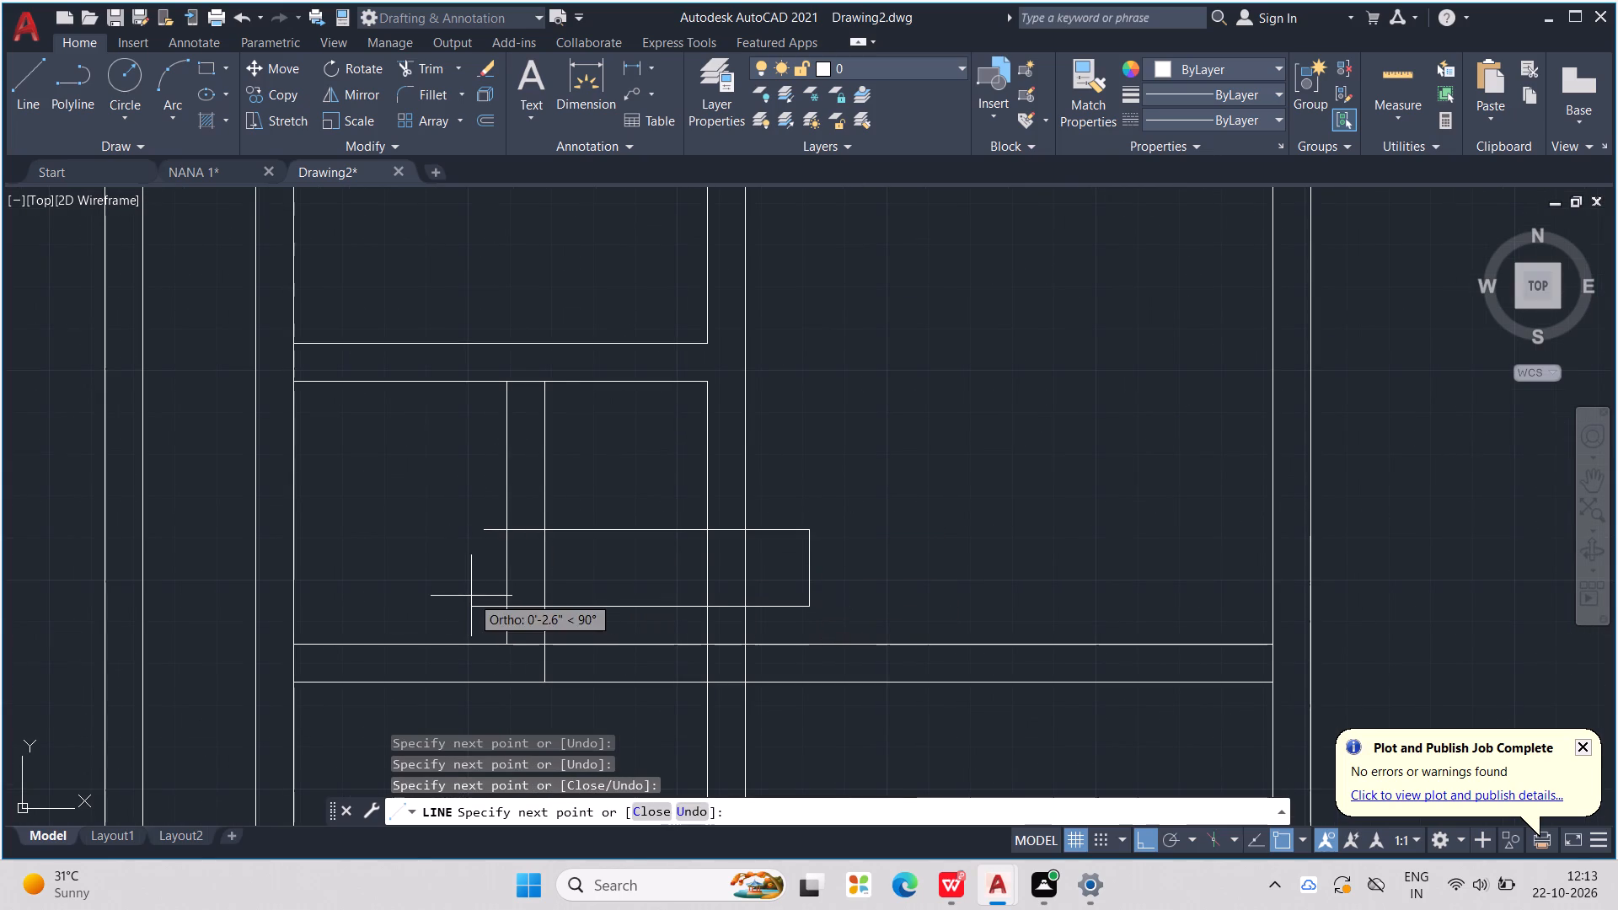
pyautogui.press('Escape')
pyautogui.press('Escape')
pyautogui.press('Escape')
# Trim both partitions between the two guide lines and remove the excess guide lines, leaving capped openings in each partition.
pyautogui.press('t')
pyautogui.press('r')
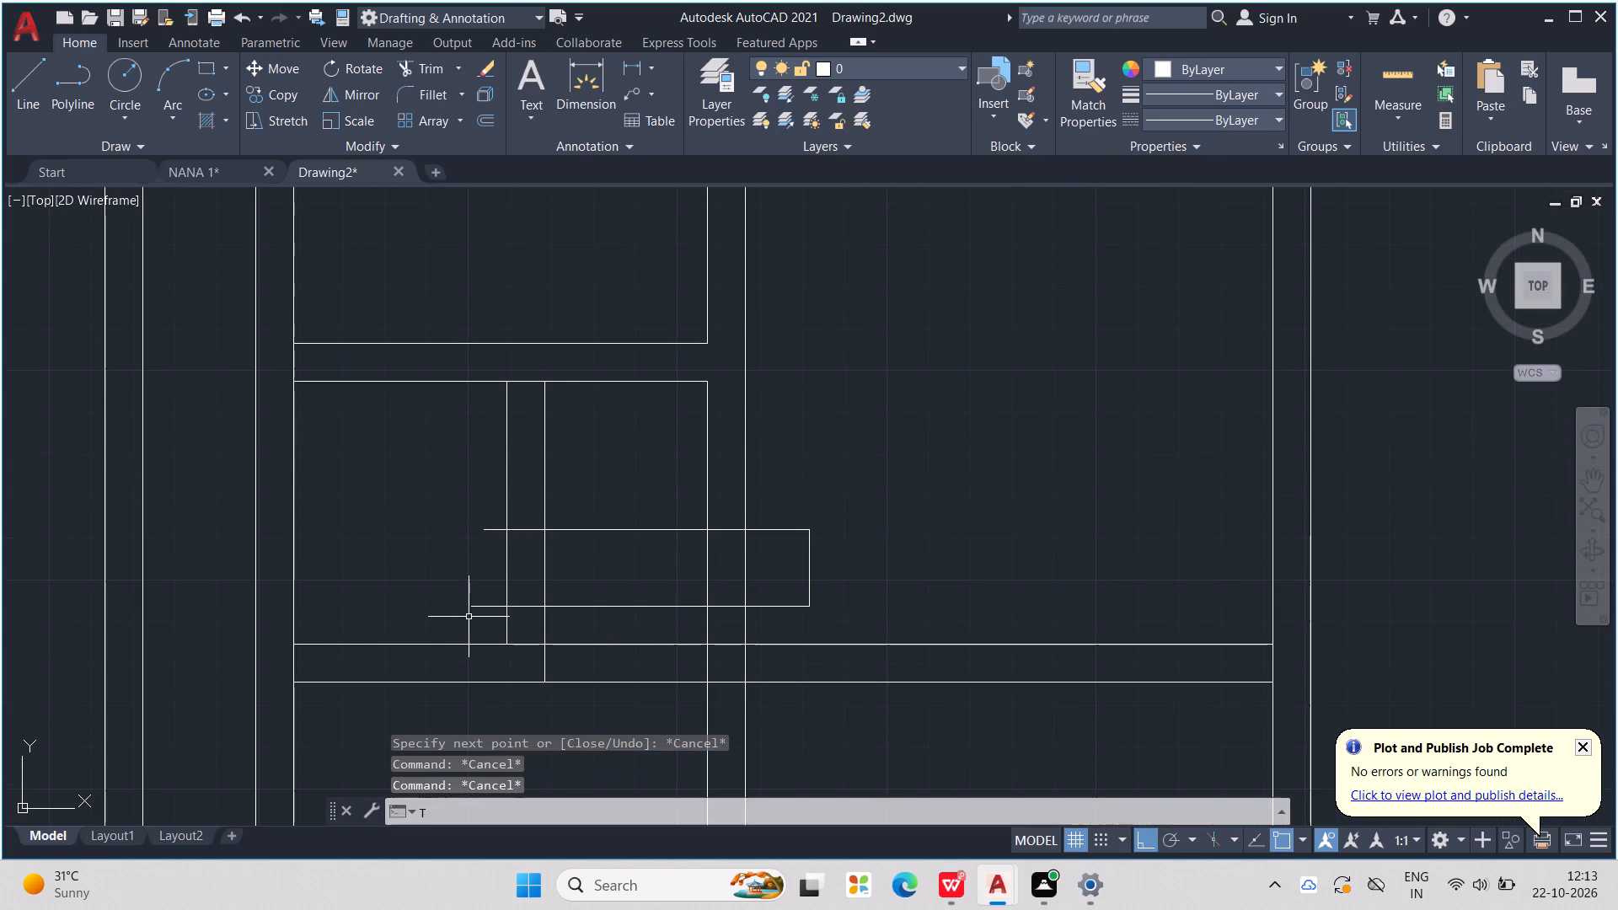
pyautogui.press('Return')
pyautogui.moveTo(764, 524); pyautogui.dragTo(840, 597)
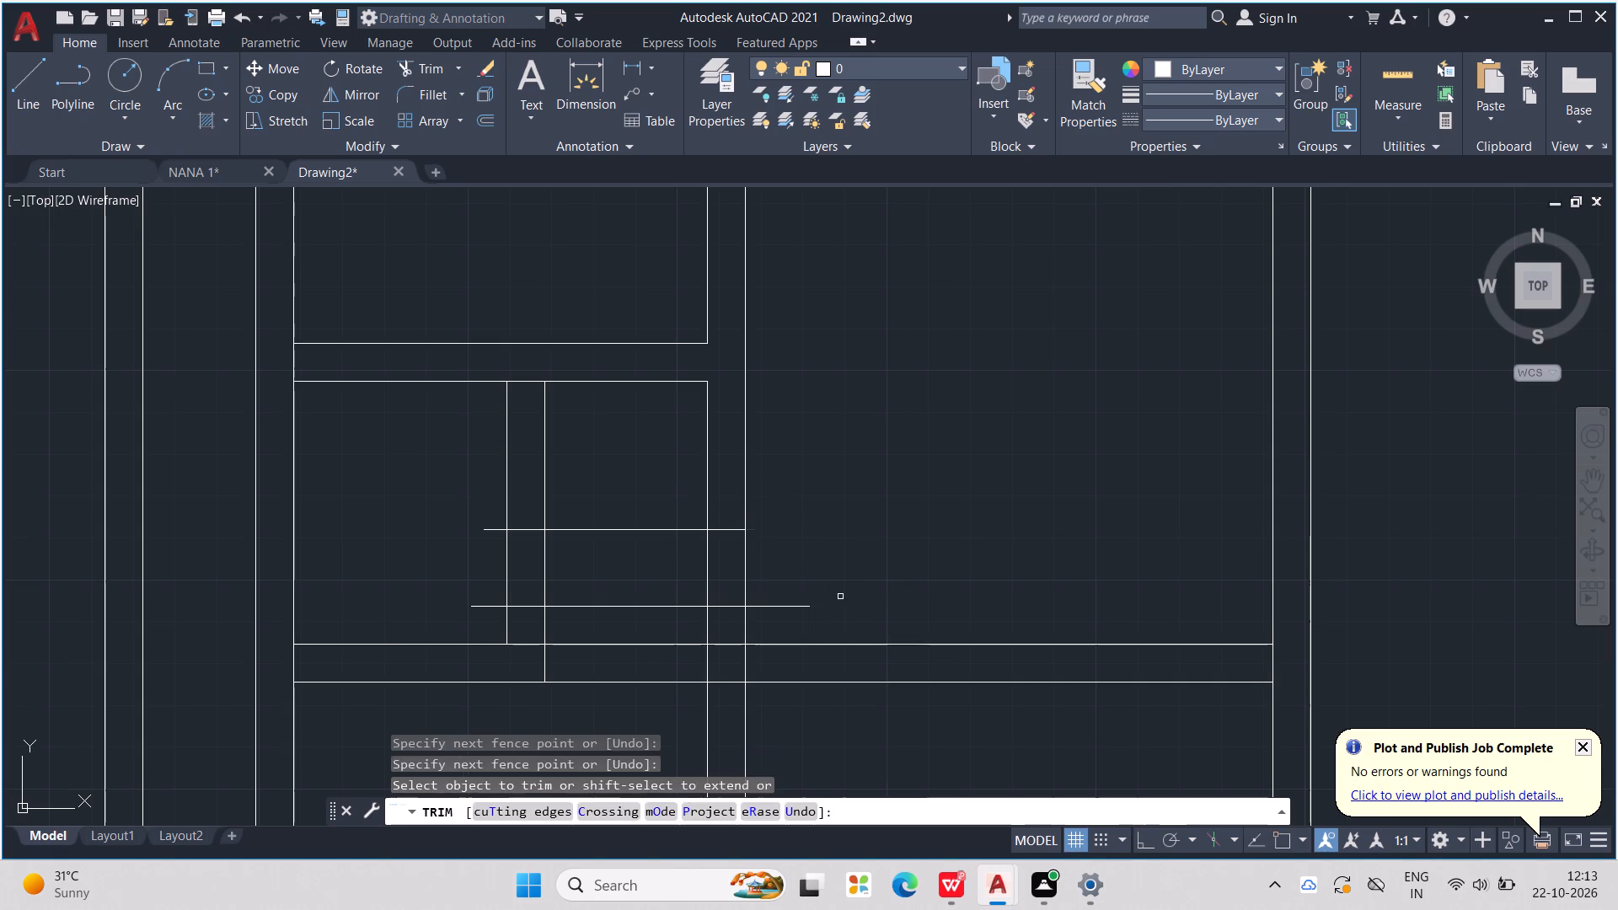
pyautogui.moveTo(809, 613); pyautogui.dragTo(763, 590)
pyautogui.moveTo(759, 579); pyautogui.dragTo(692, 570)
pyautogui.moveTo(607, 495); pyautogui.dragTo(618, 583)
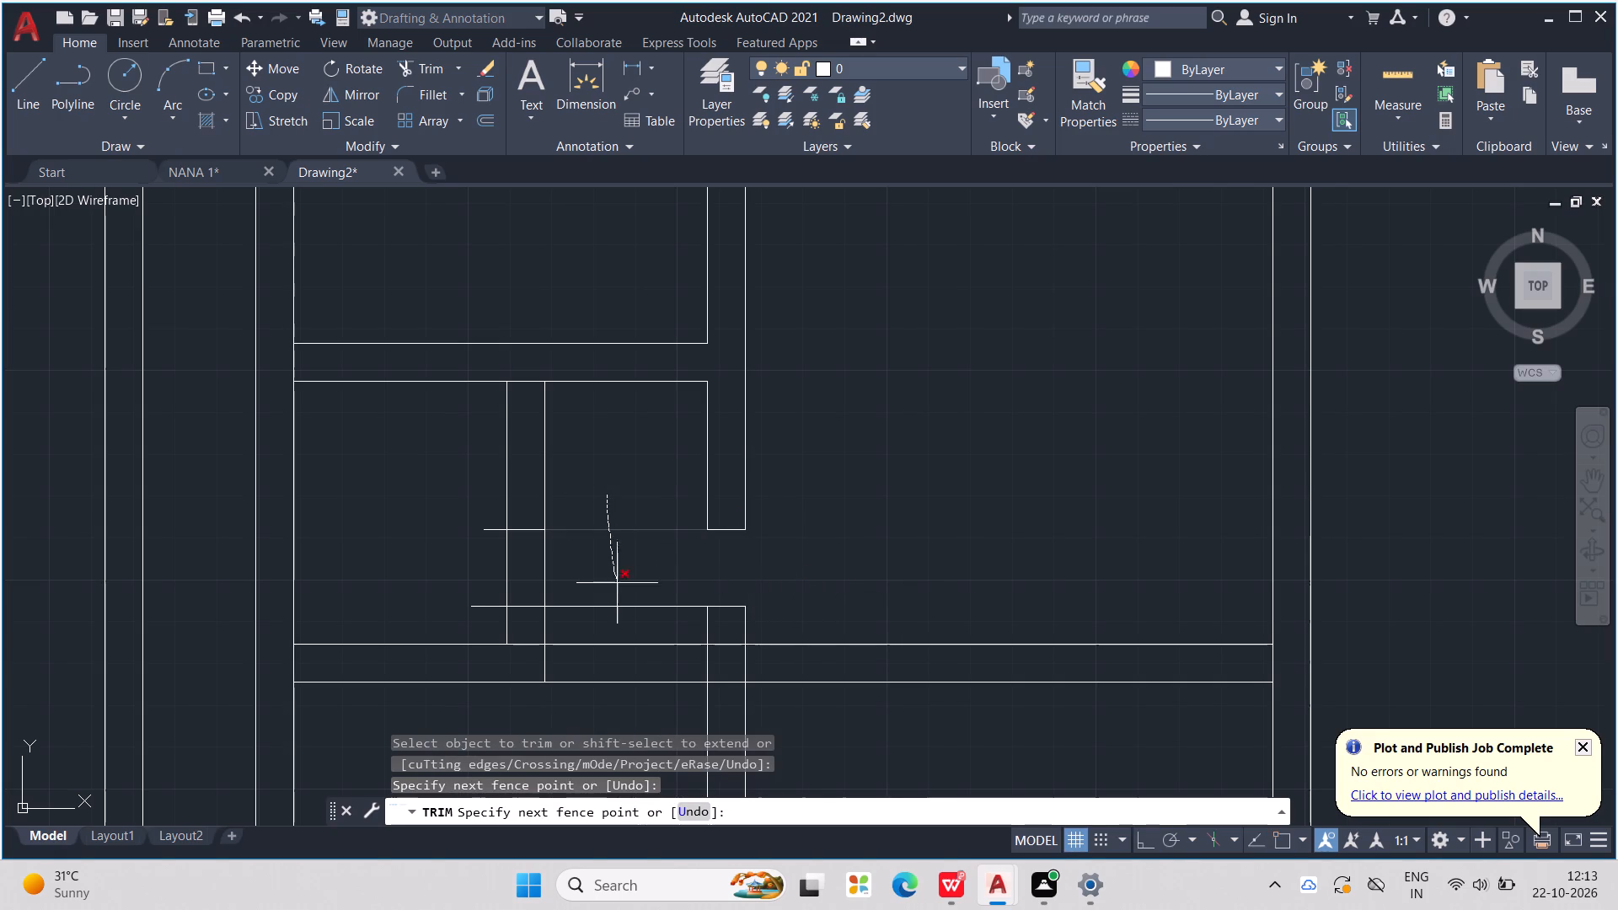
pyautogui.moveTo(618, 583); pyautogui.dragTo(629, 618)
pyautogui.moveTo(609, 564); pyautogui.dragTo(490, 567)
pyautogui.moveTo(489, 536); pyautogui.dragTo(495, 523)
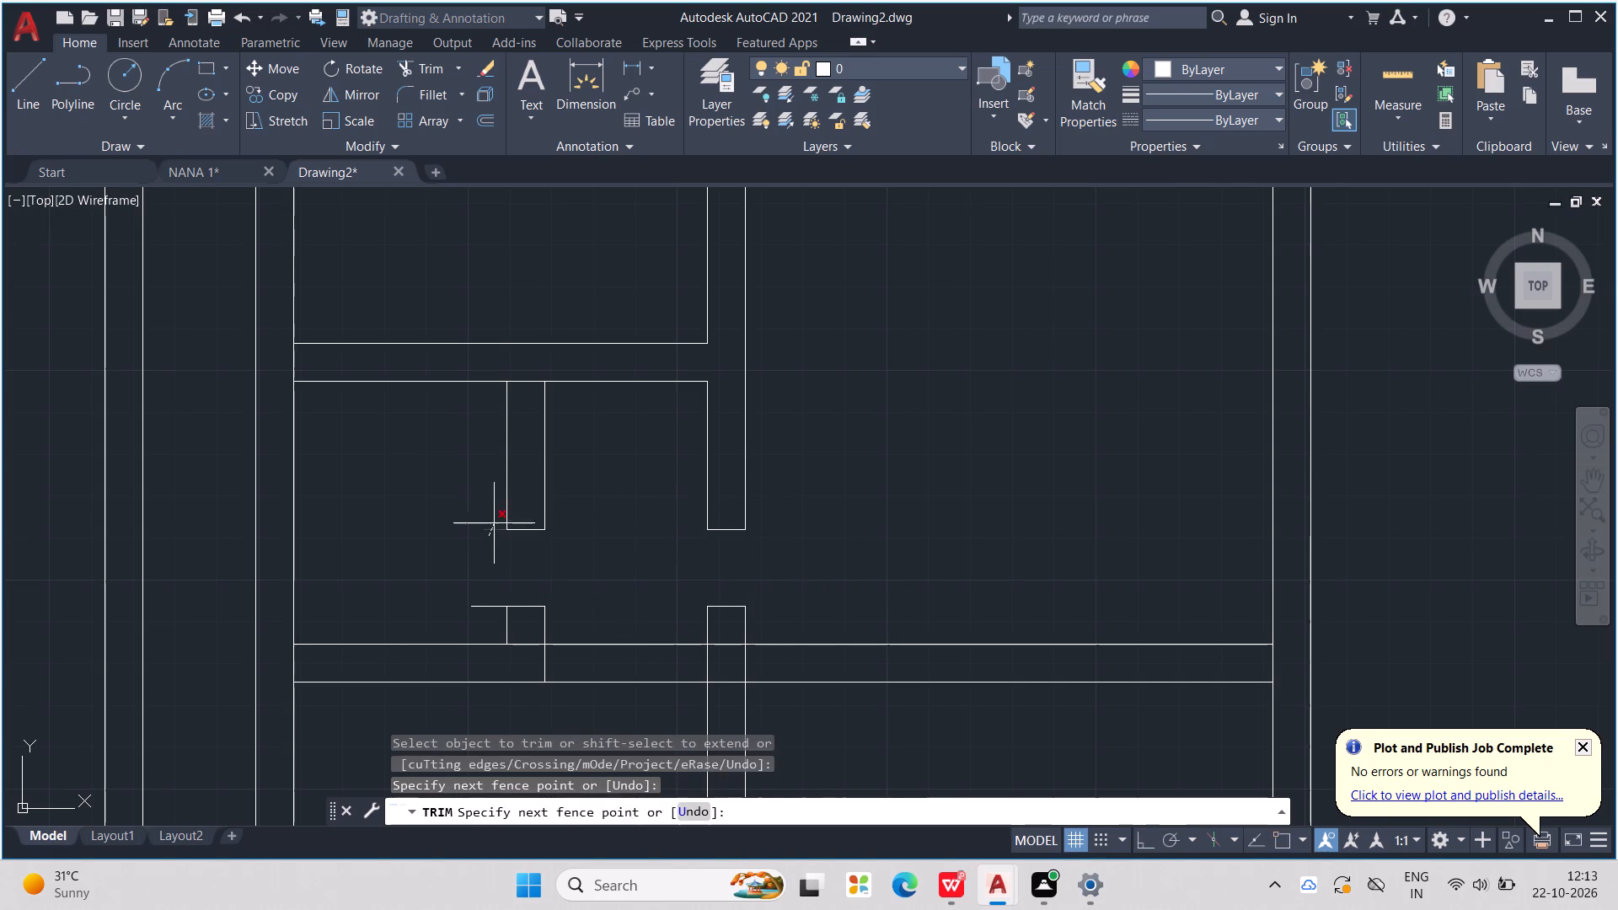
pyautogui.moveTo(495, 523); pyautogui.dragTo(495, 522)
pyautogui.moveTo(479, 613); pyautogui.dragTo(477, 624)
pyautogui.click(480, 604)
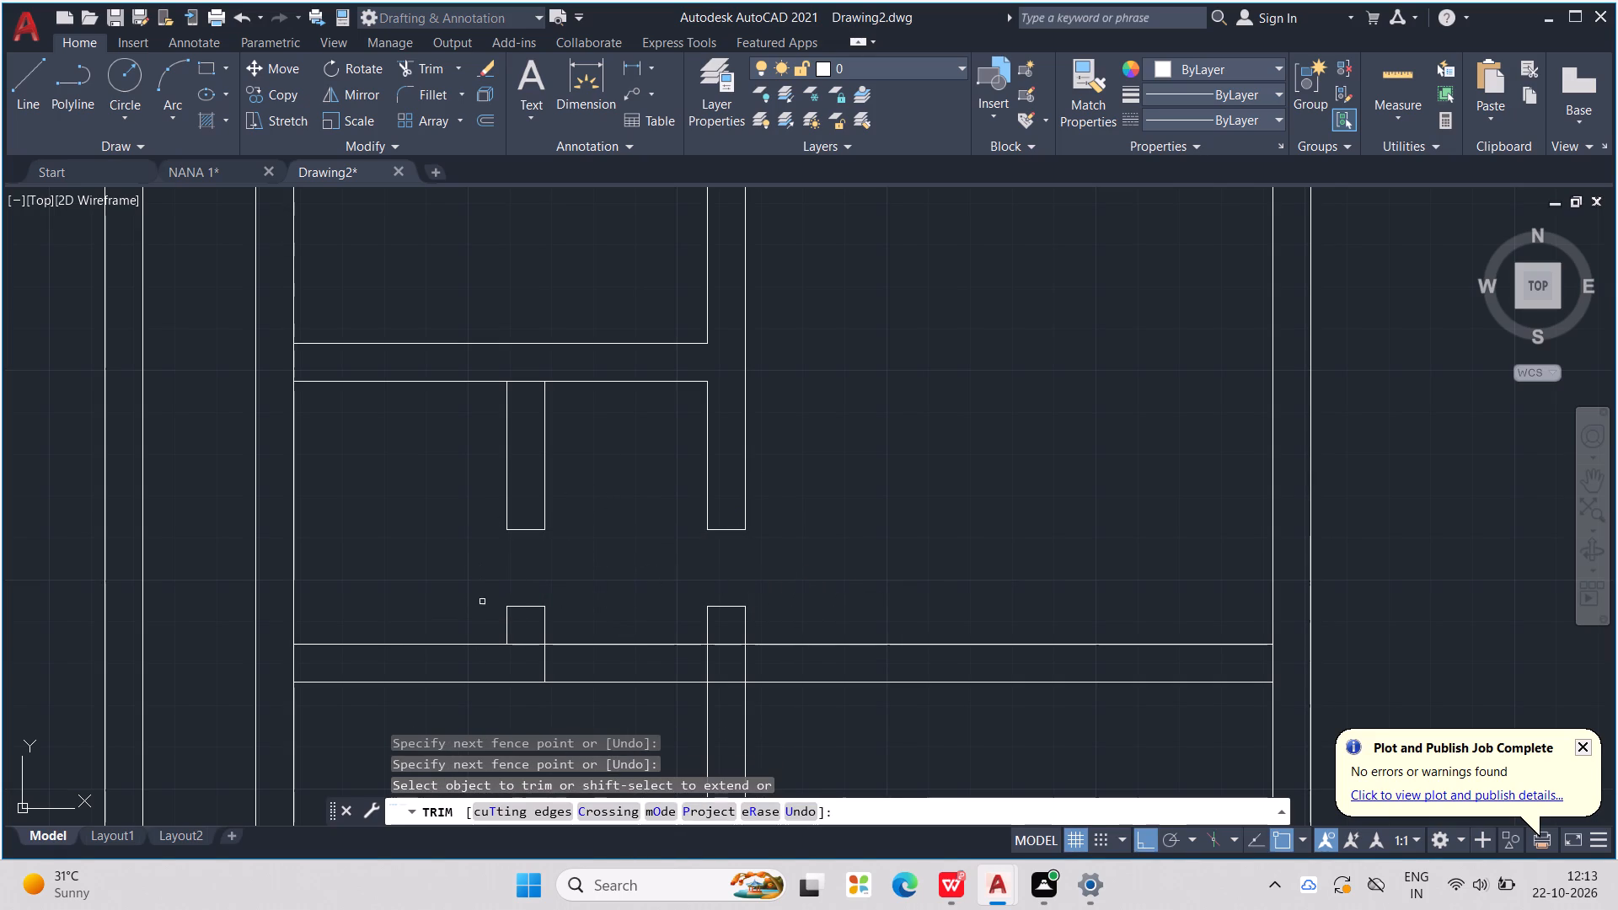
# Trim the small partition's line inside the new cross wall and both central partition lines below that wall.
pyautogui.click(547, 660)
pyautogui.scroll(-2, 557, 642)
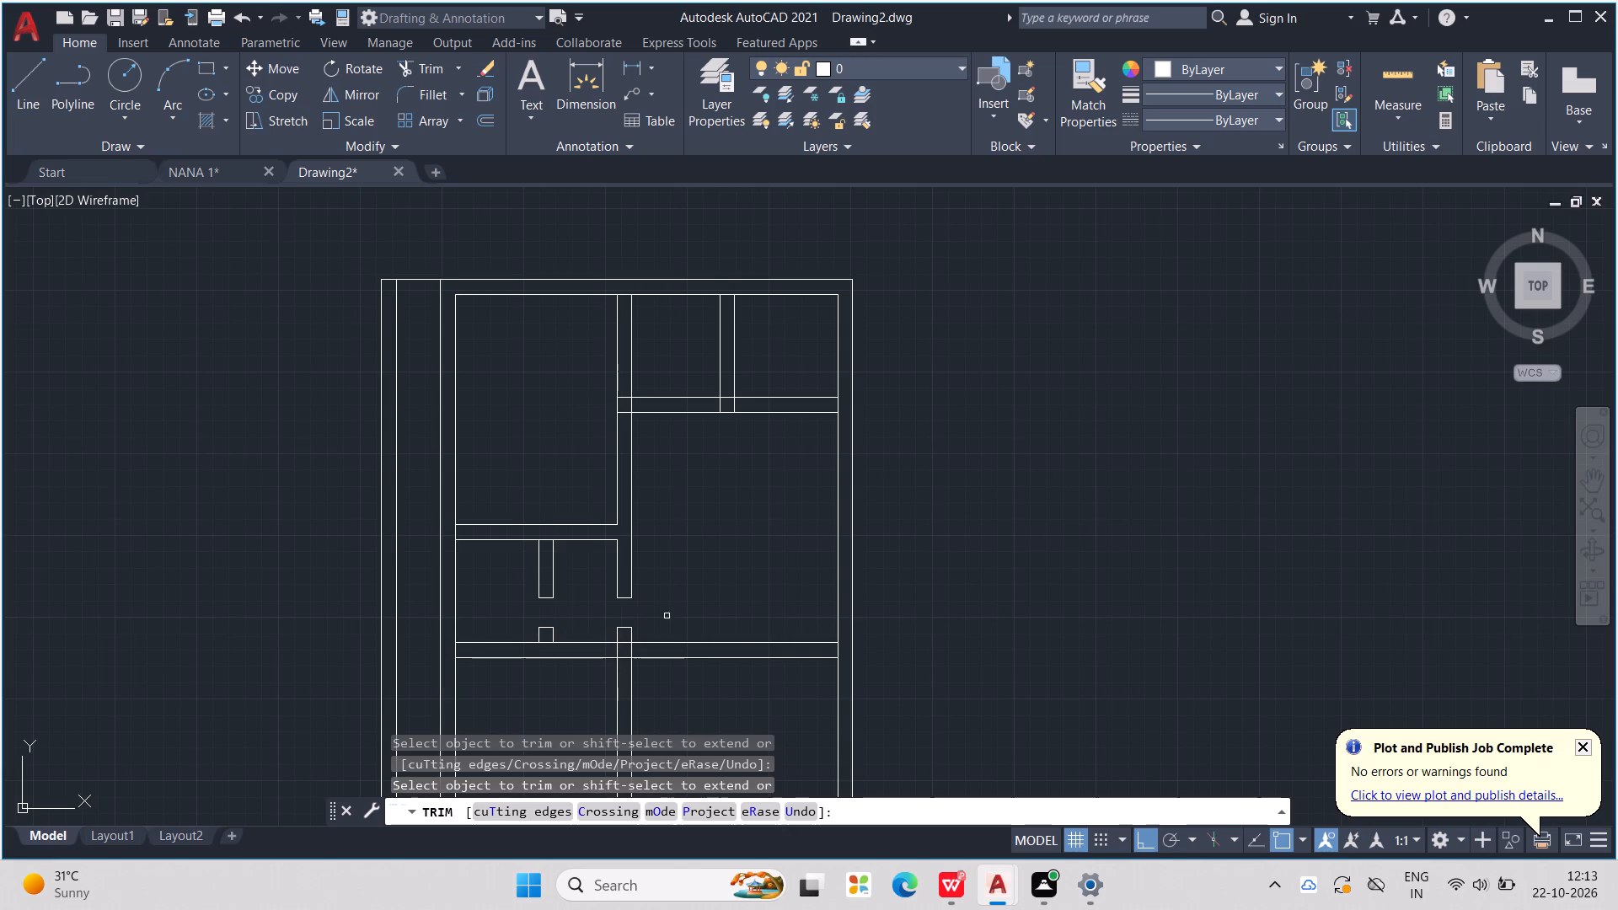
pyautogui.moveTo(667, 558); pyautogui.dragTo(658, 443, button='middle')
pyautogui.moveTo(694, 647); pyautogui.dragTo(588, 660)
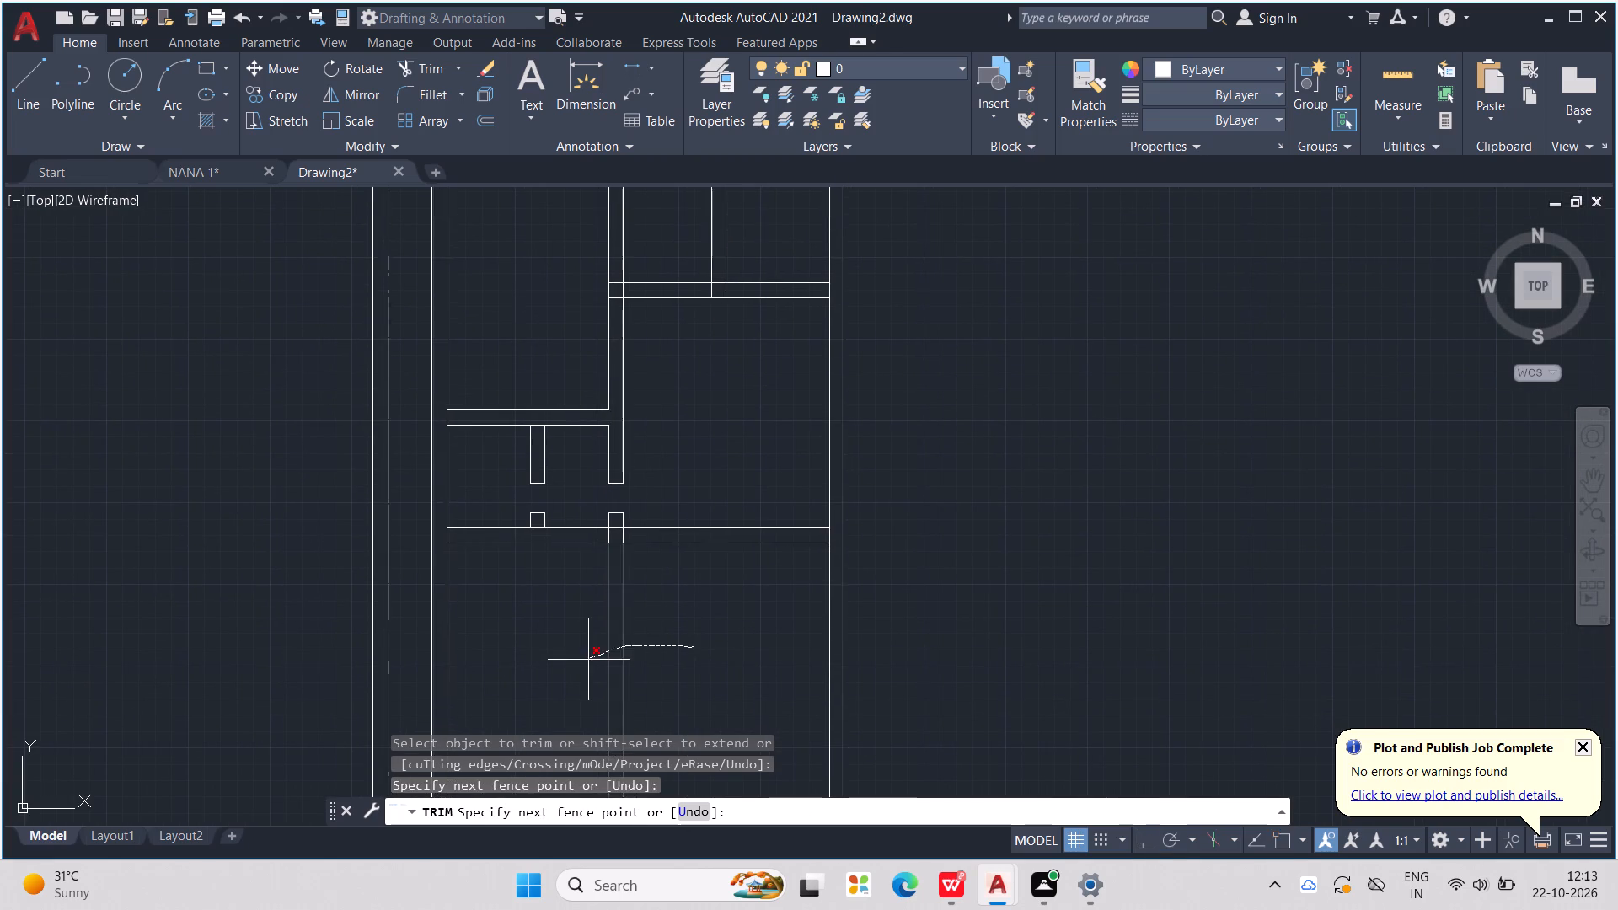
pyautogui.moveTo(588, 660); pyautogui.dragTo(587, 660)
pyautogui.press('Escape')
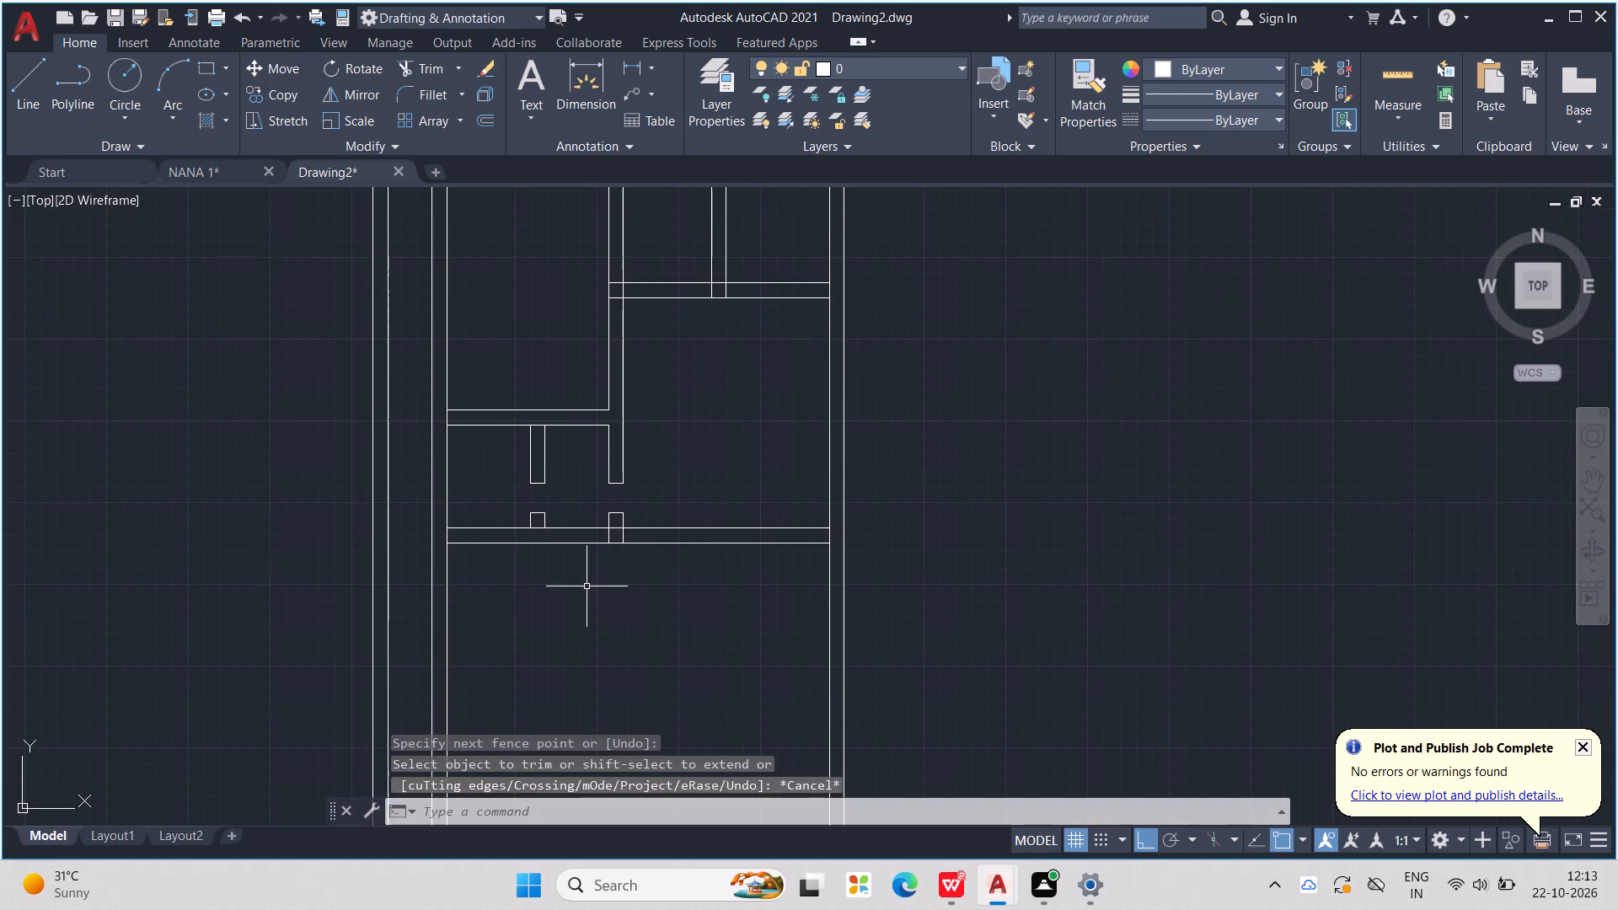
pyautogui.press('Escape')
pyautogui.press('Escape')
pyautogui.press('Escape')
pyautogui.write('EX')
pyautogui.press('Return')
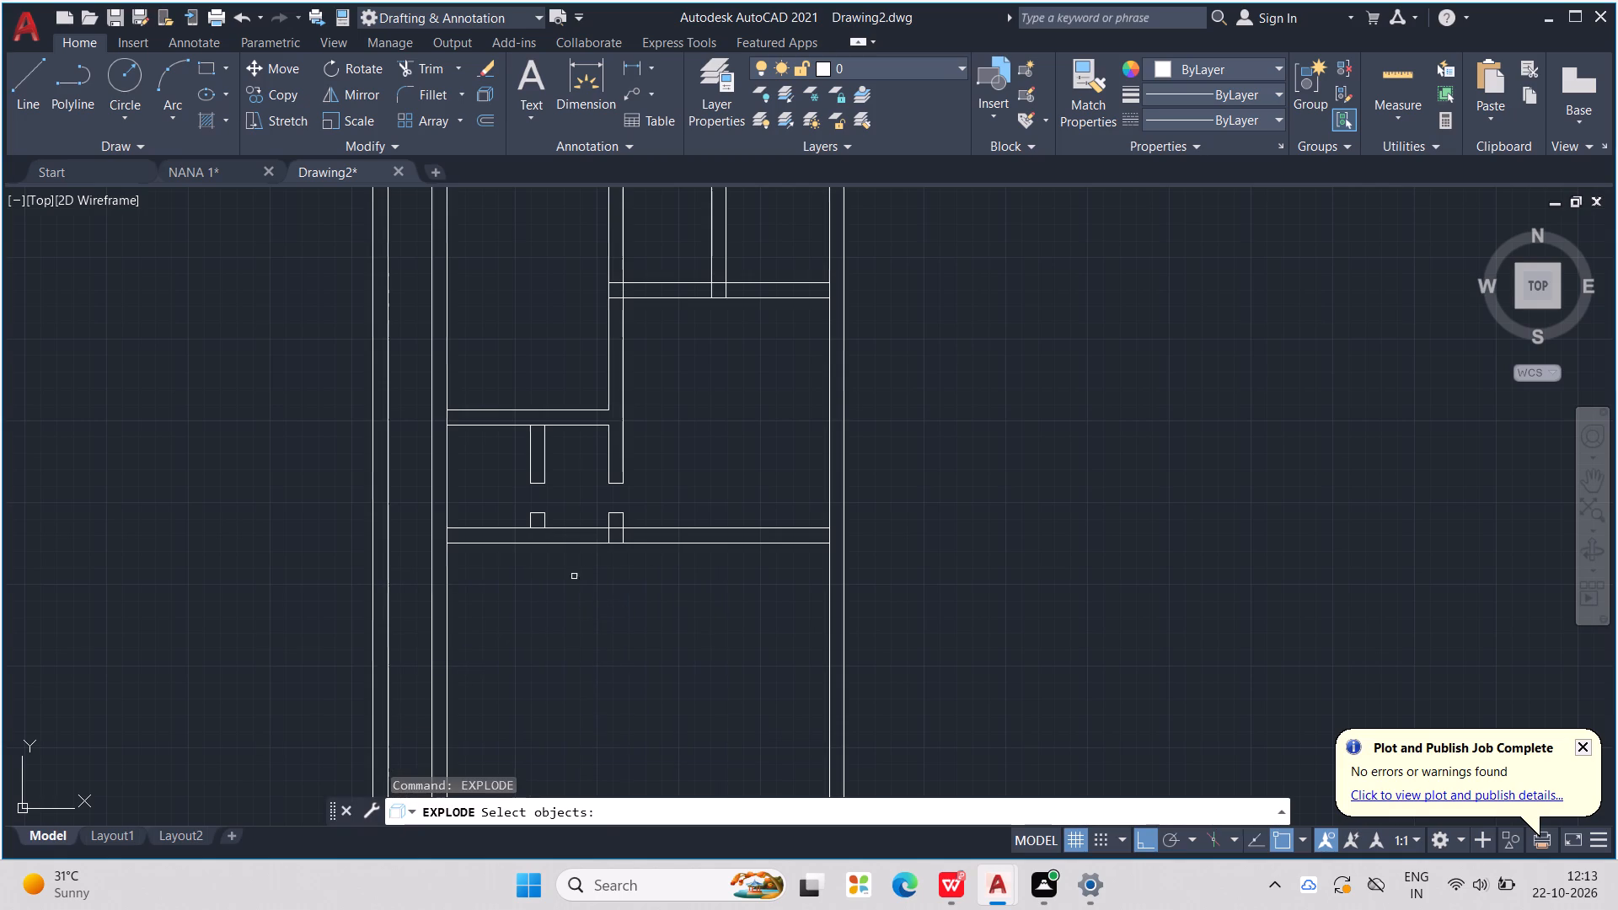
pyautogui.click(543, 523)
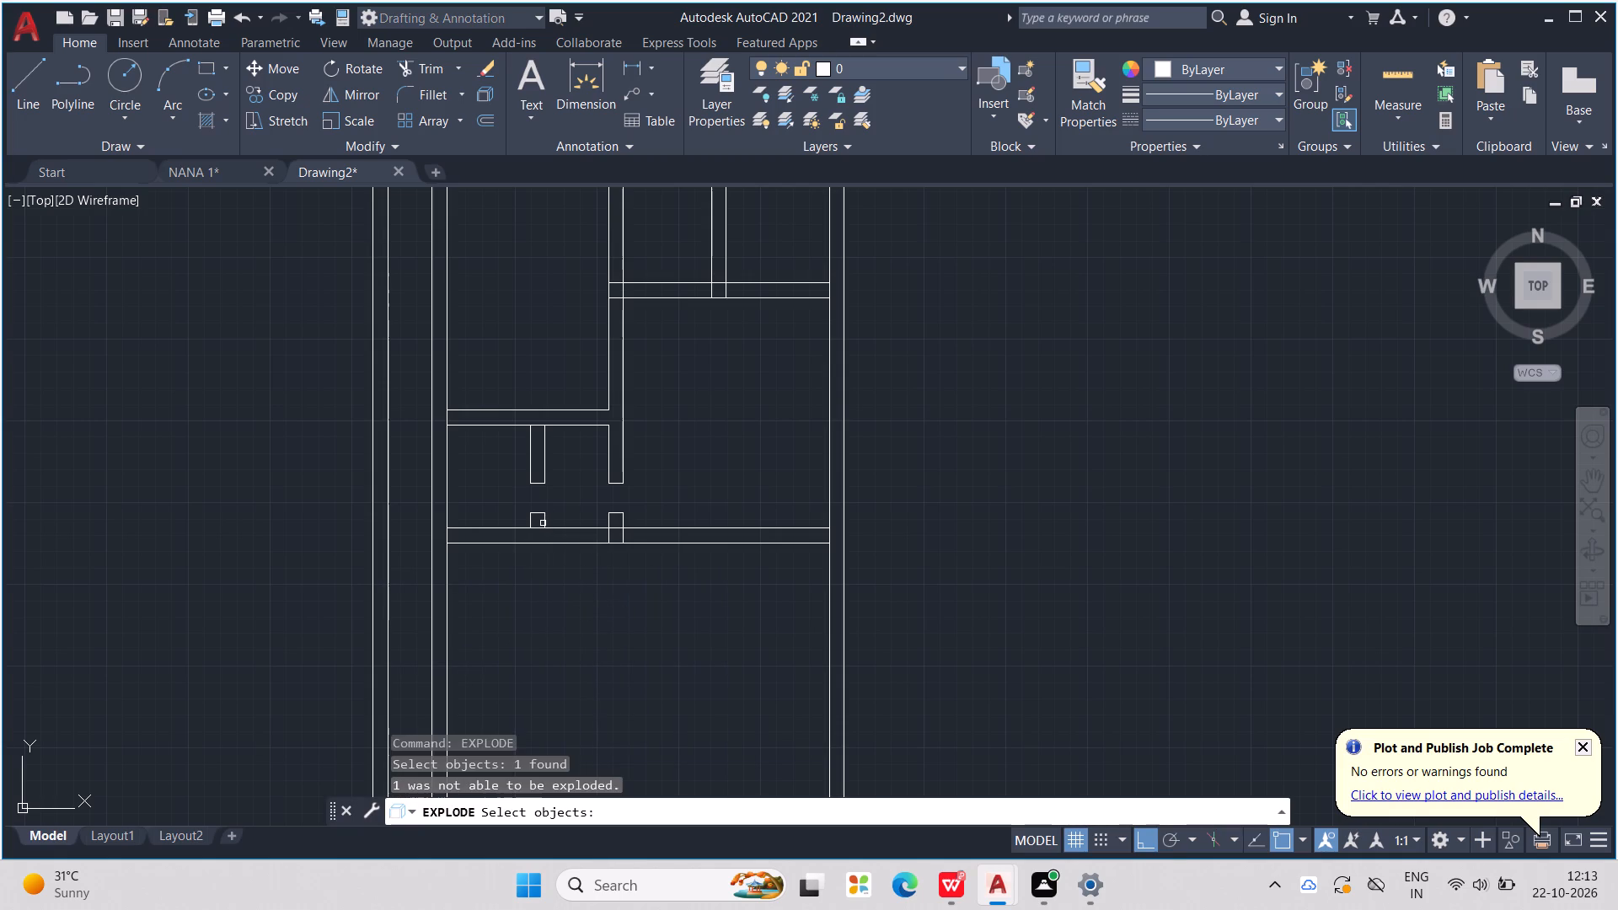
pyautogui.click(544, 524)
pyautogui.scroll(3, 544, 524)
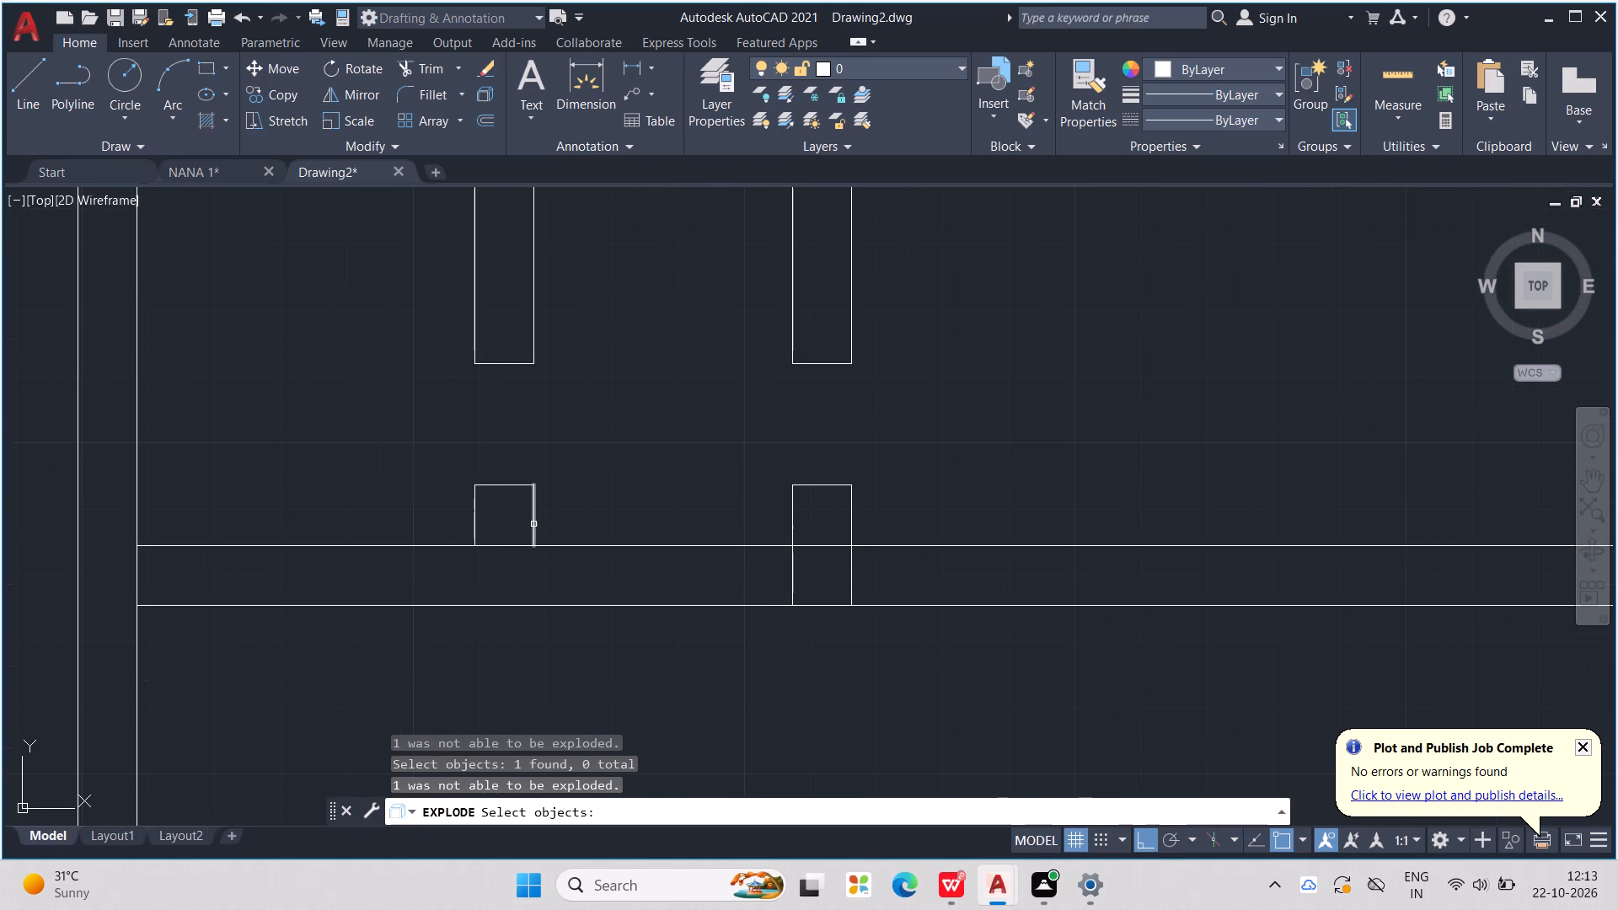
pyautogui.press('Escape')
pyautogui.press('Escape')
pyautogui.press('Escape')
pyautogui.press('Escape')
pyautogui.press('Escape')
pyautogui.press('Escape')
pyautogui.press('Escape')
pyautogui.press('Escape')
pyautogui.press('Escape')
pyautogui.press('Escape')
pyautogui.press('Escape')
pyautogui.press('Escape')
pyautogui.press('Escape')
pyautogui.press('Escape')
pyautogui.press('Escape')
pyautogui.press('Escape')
# Extend the short stub's right line through the lower cross wall and the central partition's left line across the upper cross wall's end.
pyautogui.write('EX')
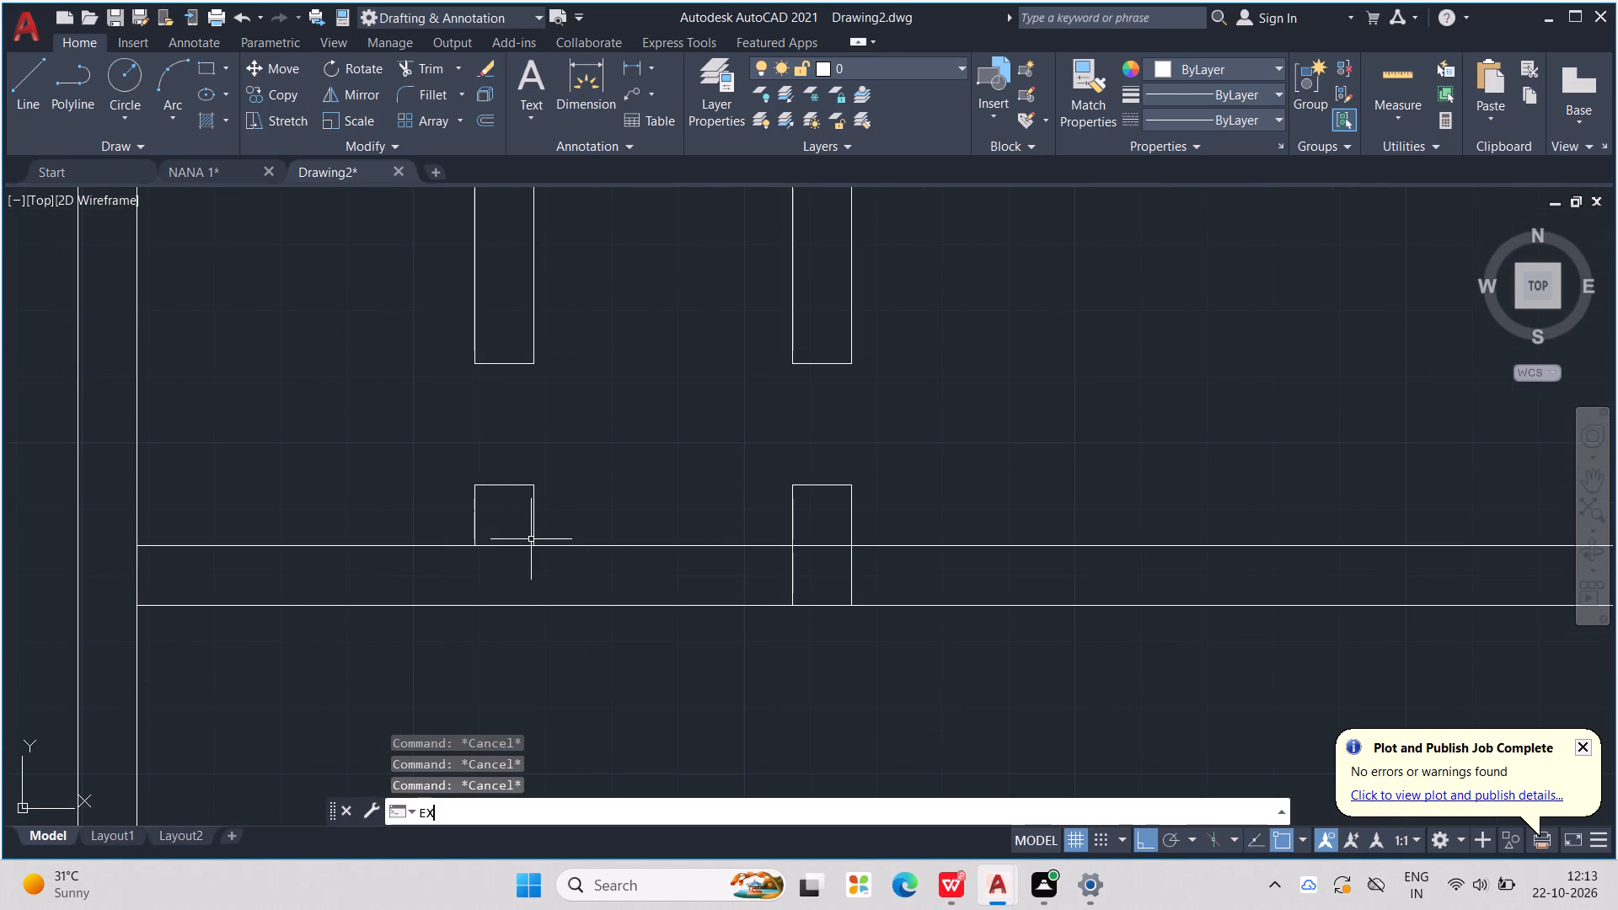
pyautogui.press('Return')
pyautogui.moveTo(542, 527); pyautogui.dragTo(522, 531)
pyautogui.scroll(-3, 529, 528)
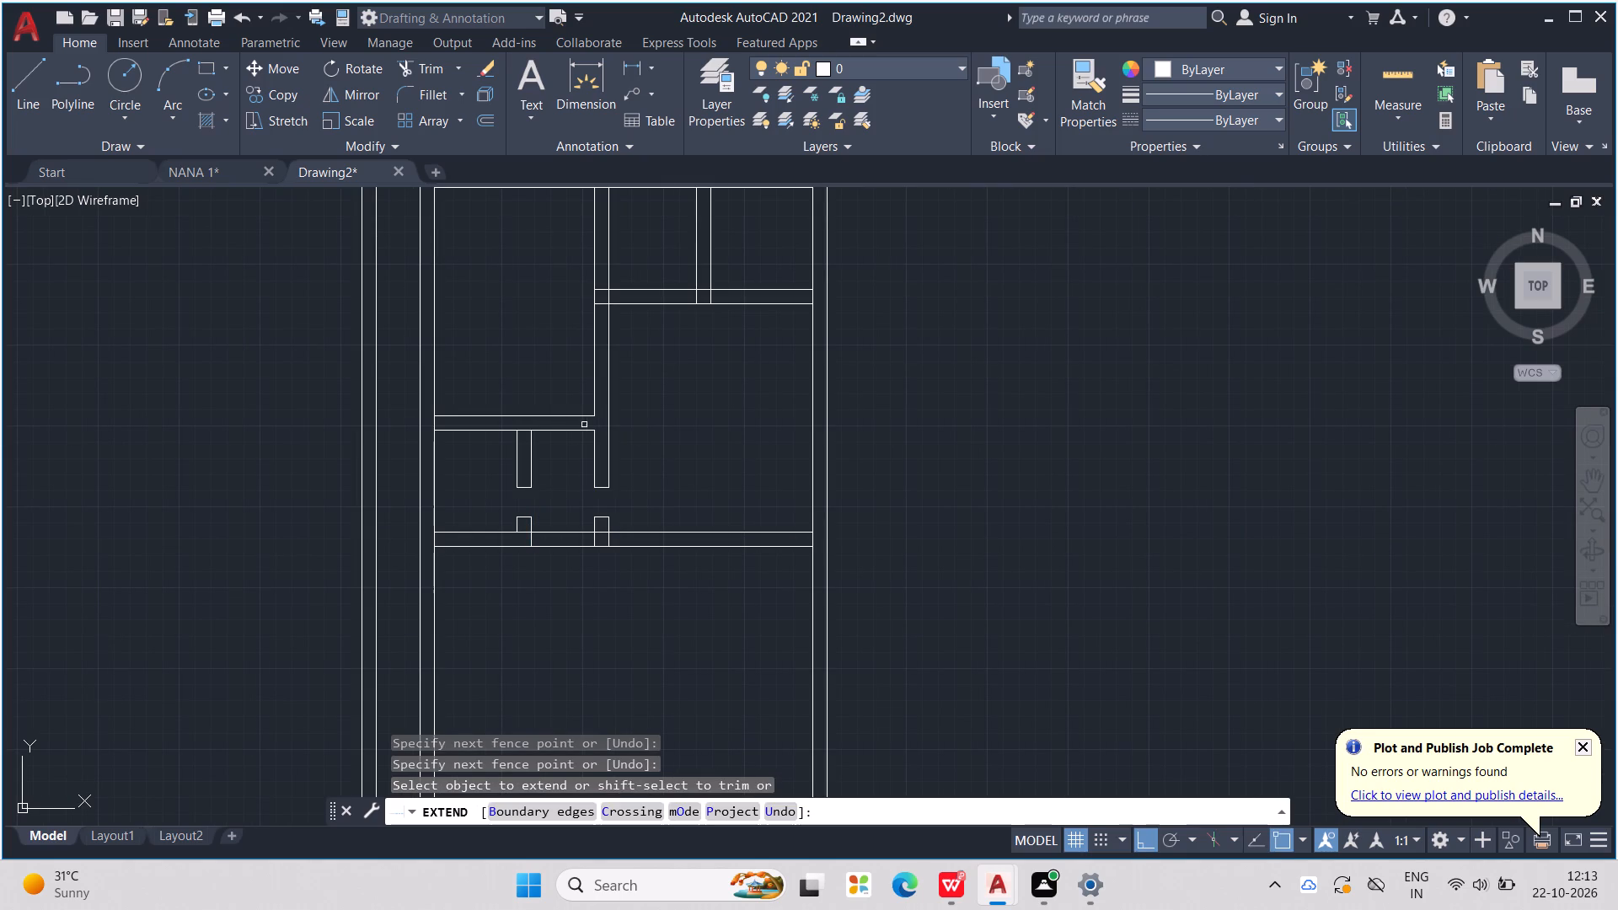
pyautogui.click(595, 397)
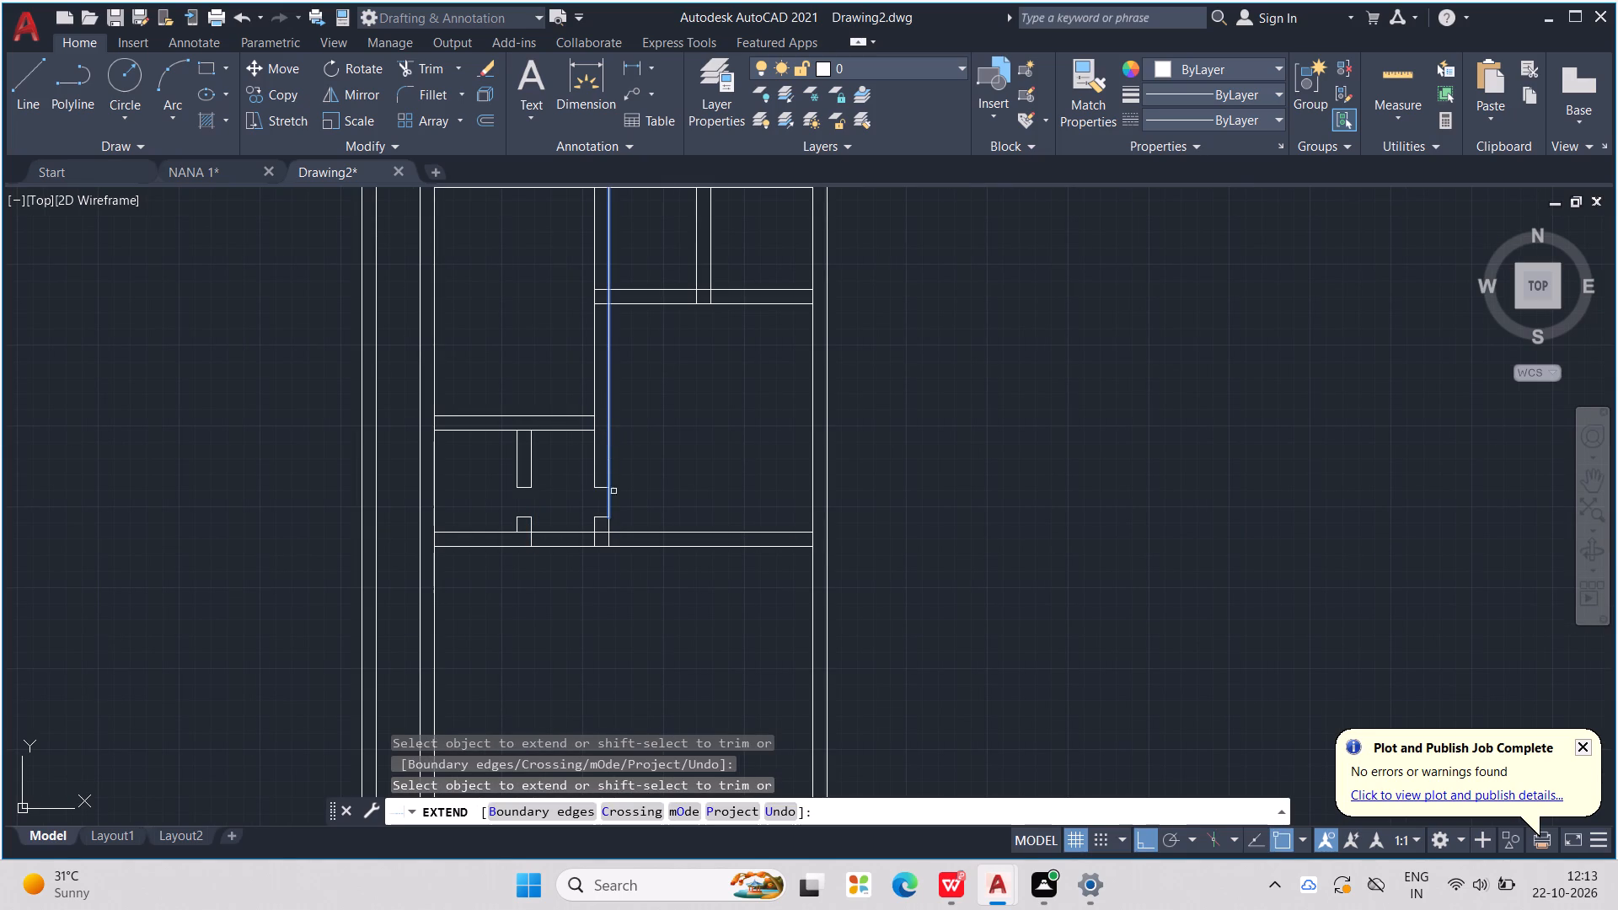
pyautogui.scroll(1, 608, 509)
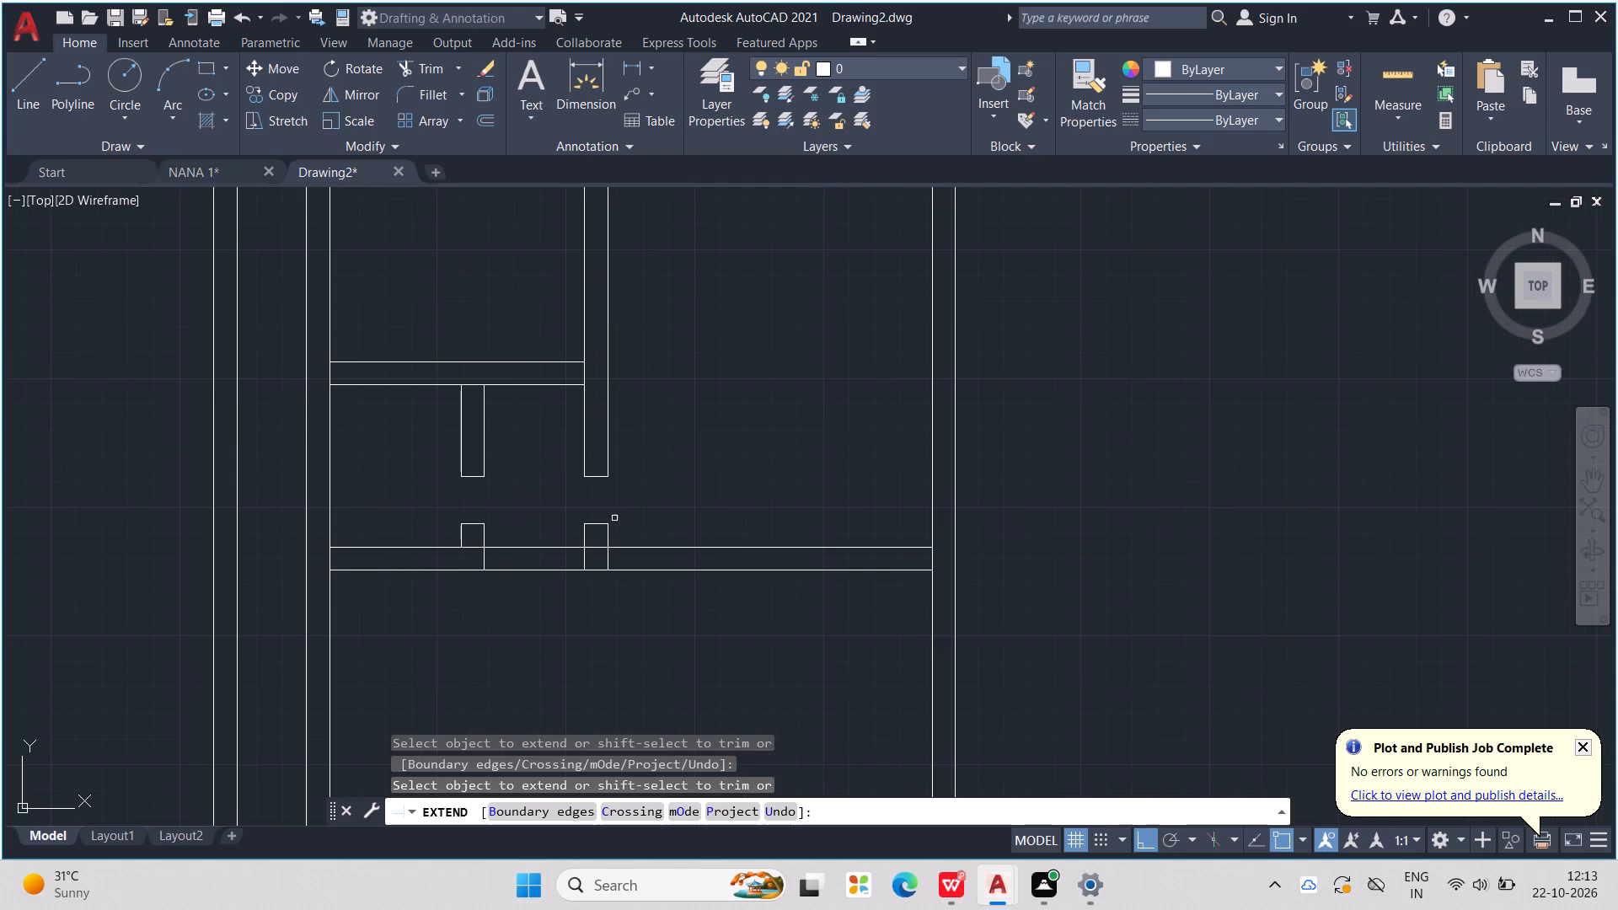
pyautogui.press('Escape')
# Trim away the central partition's stub above the lower cross wall and that wall's section between the two partitions to open a passage.
pyautogui.write('TR')
pyautogui.press('Return')
pyautogui.moveTo(625, 531); pyautogui.dragTo(569, 537)
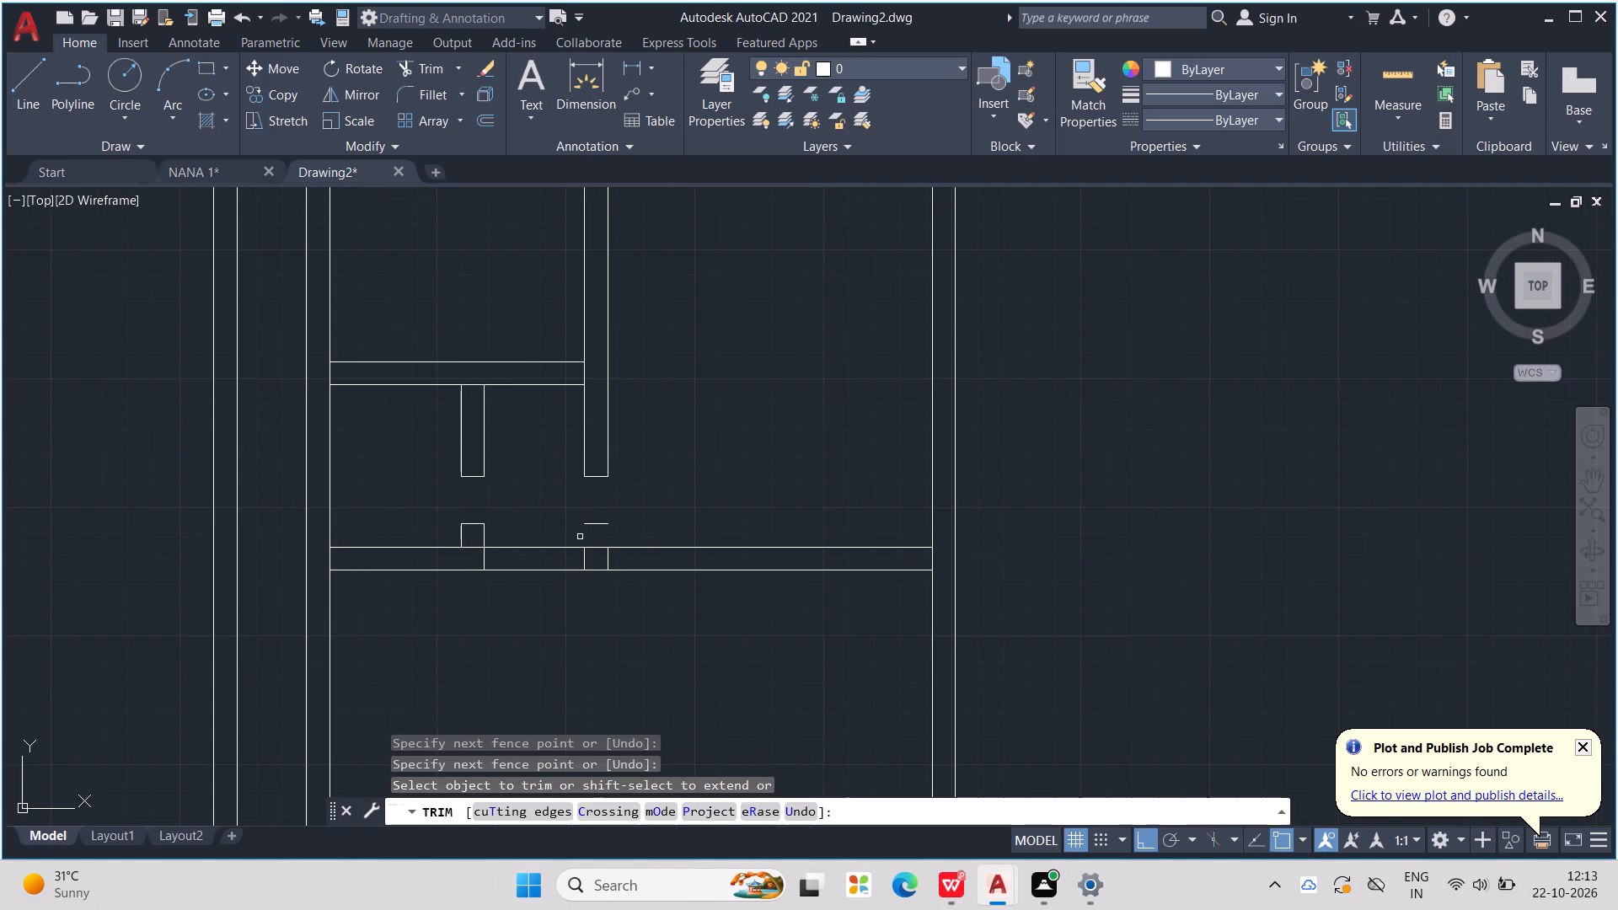
pyautogui.moveTo(592, 528); pyautogui.dragTo(599, 514)
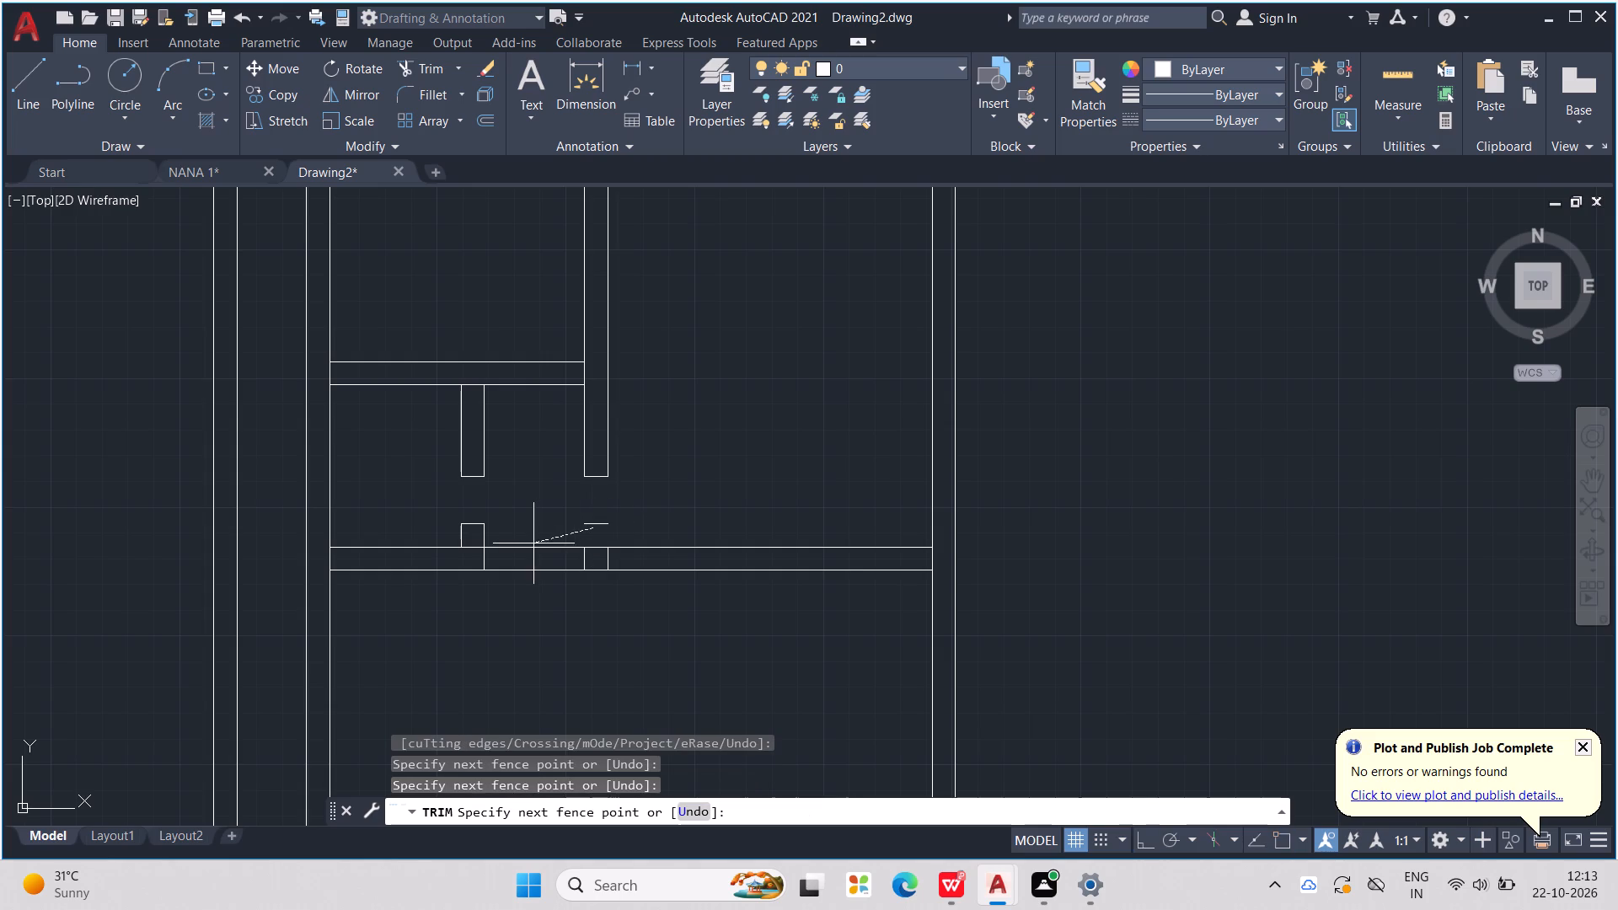
pyautogui.moveTo(533, 543); pyautogui.dragTo(543, 593)
pyautogui.moveTo(543, 593); pyautogui.dragTo(544, 536)
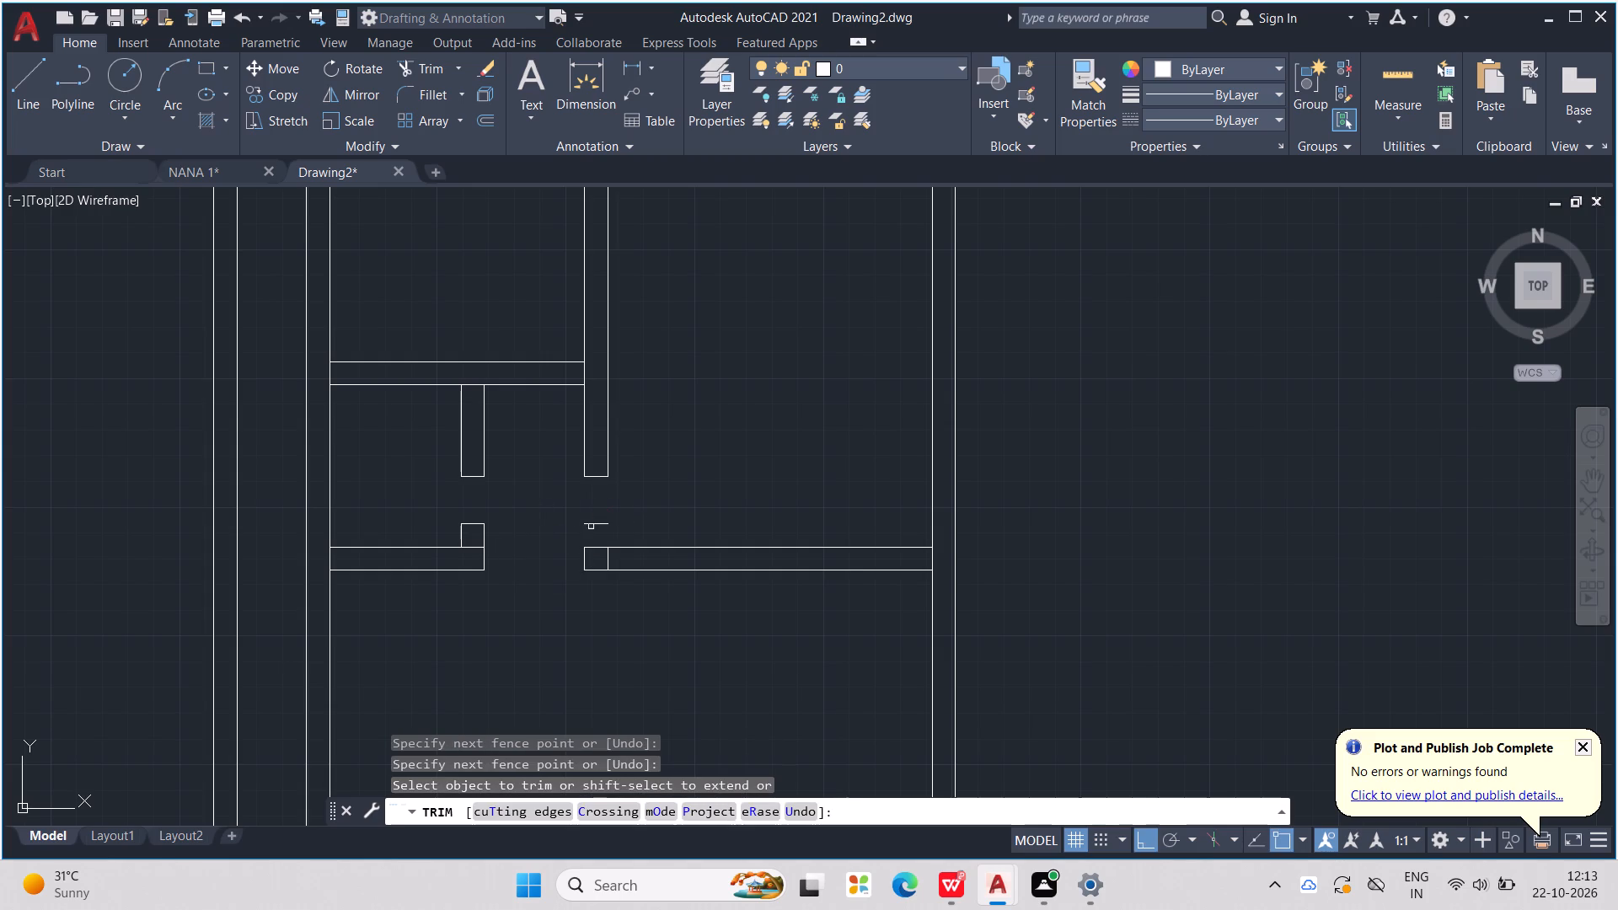
pyautogui.click(597, 522)
pyautogui.click(607, 563)
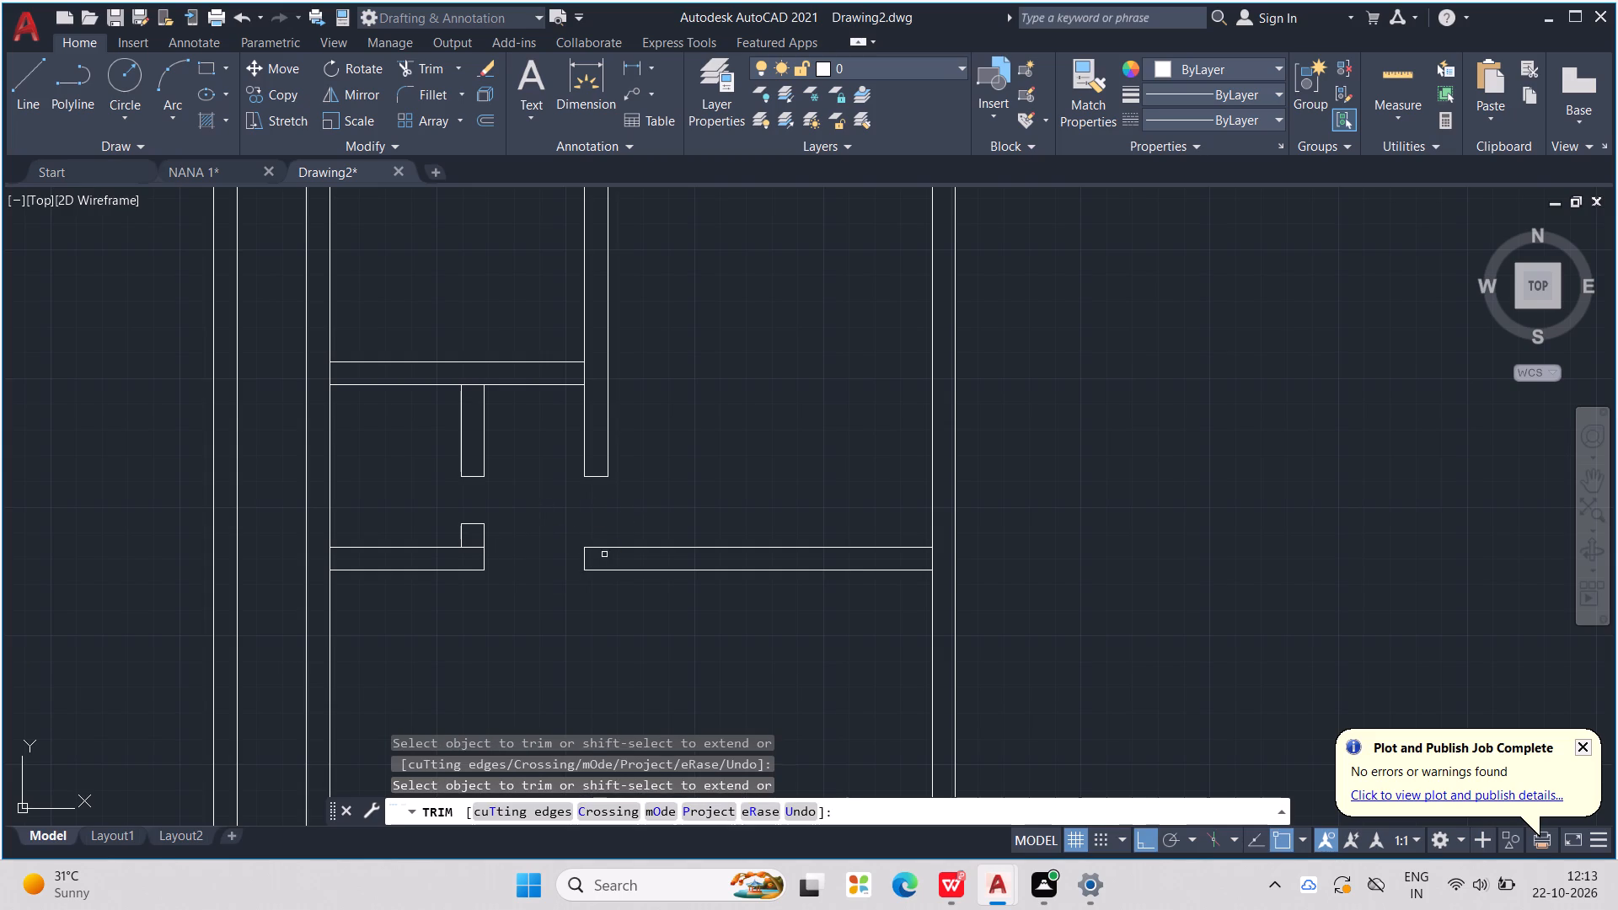
# Trim the cross-wall line segment under the remaining short stub so the stub and wall join as one corner.
pyautogui.scroll(2, 477, 551)
pyautogui.click(468, 549)
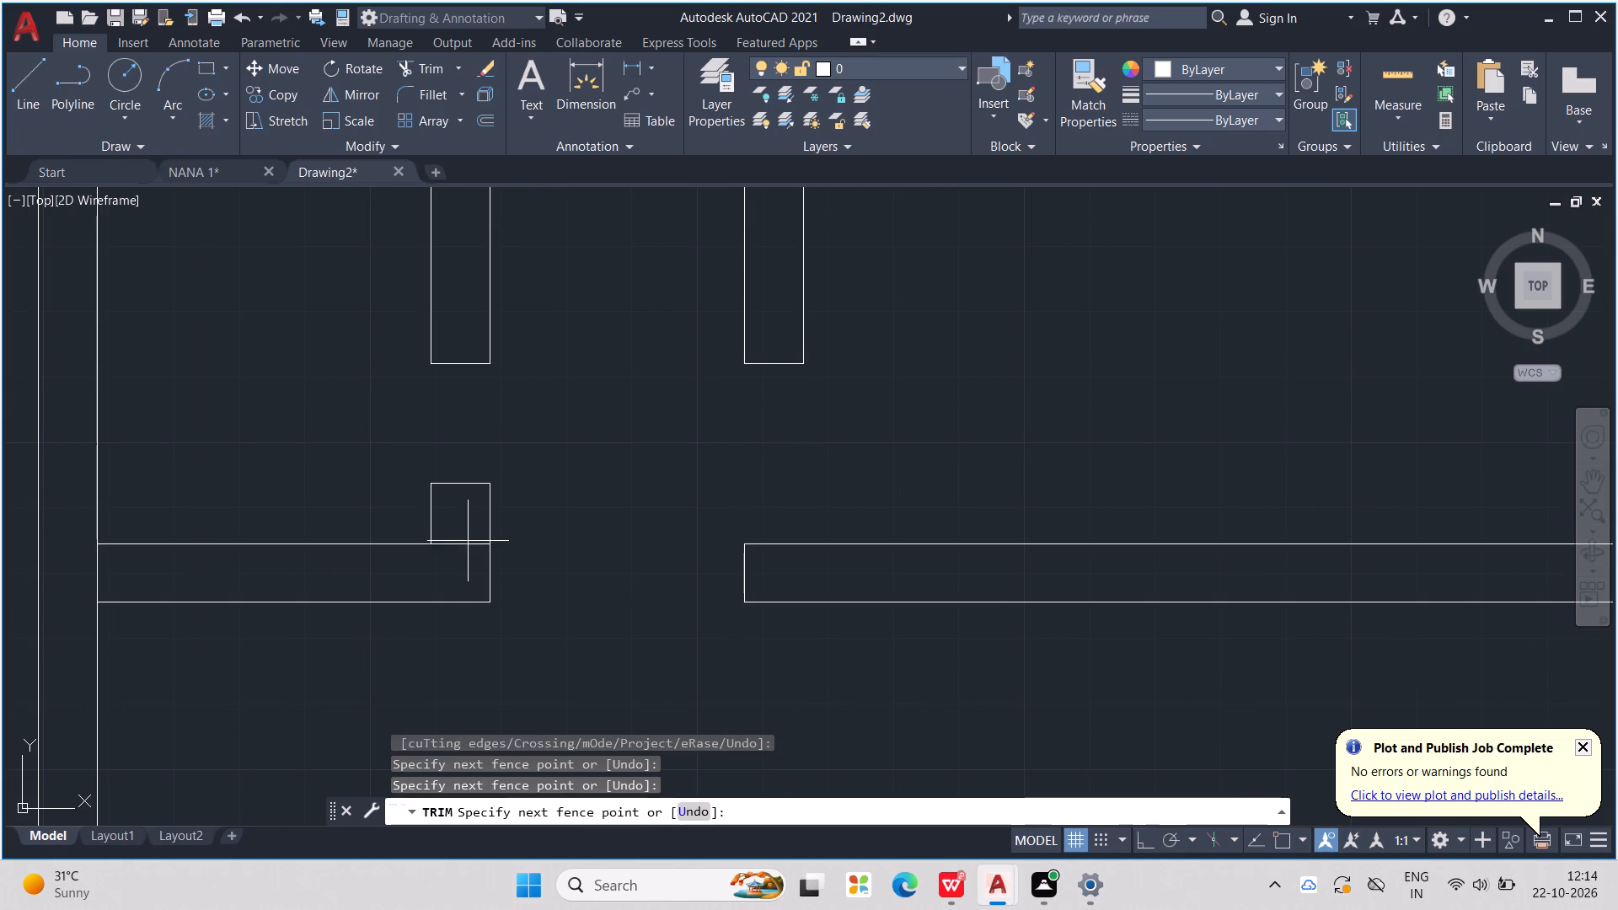
pyautogui.click(468, 537)
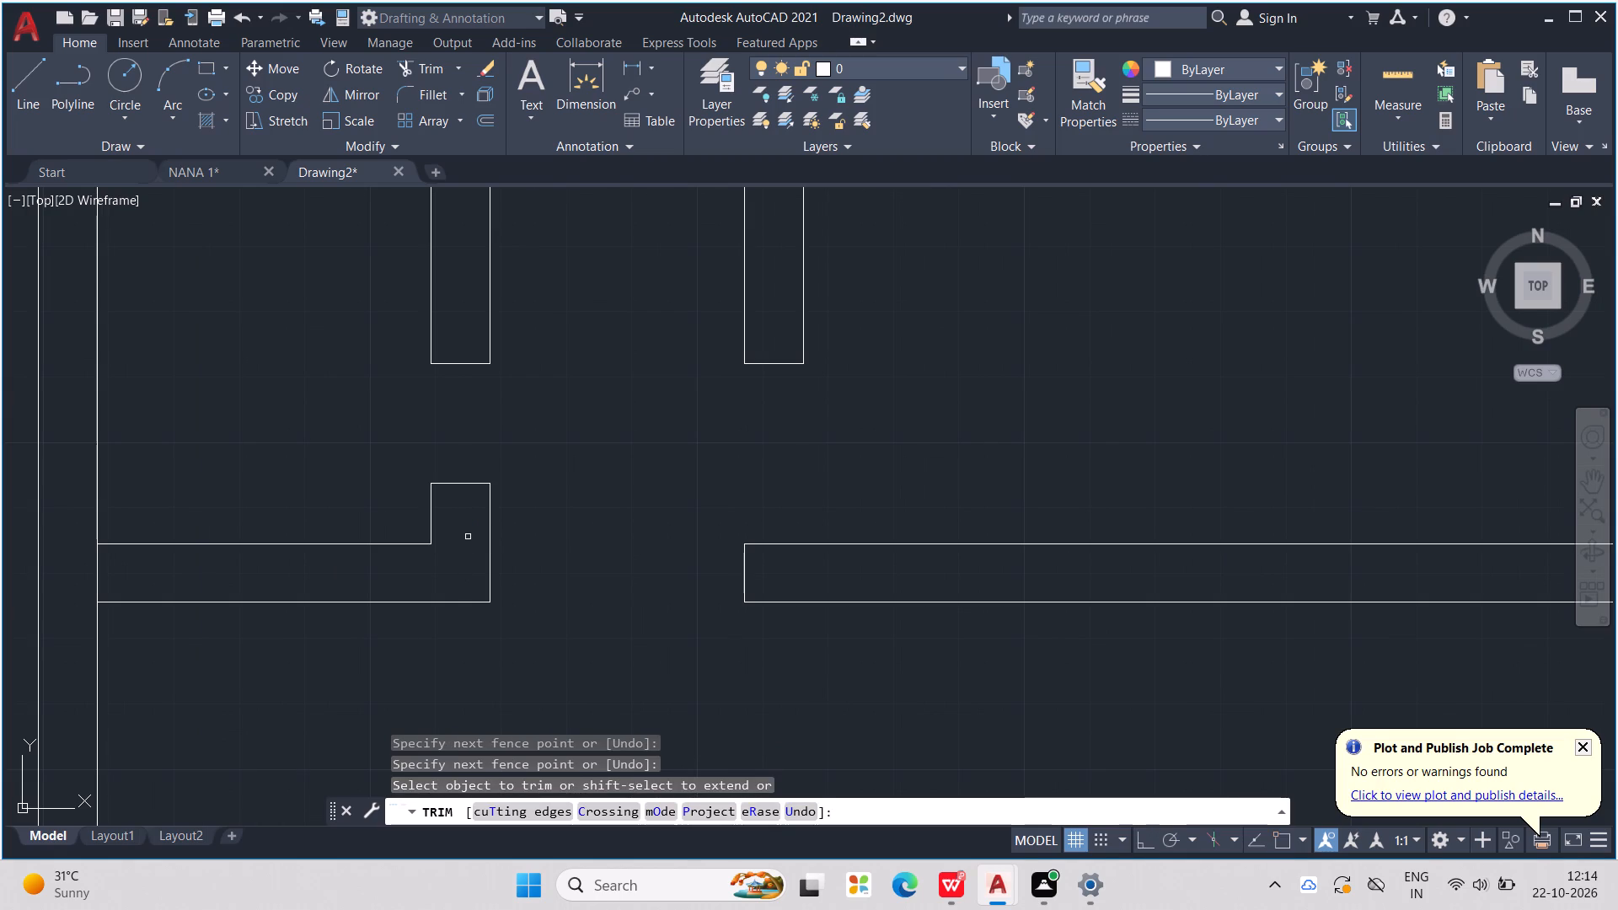
pyautogui.scroll(-4, 584, 518)
pyautogui.moveTo(586, 520); pyautogui.dragTo(597, 591, button='middle')
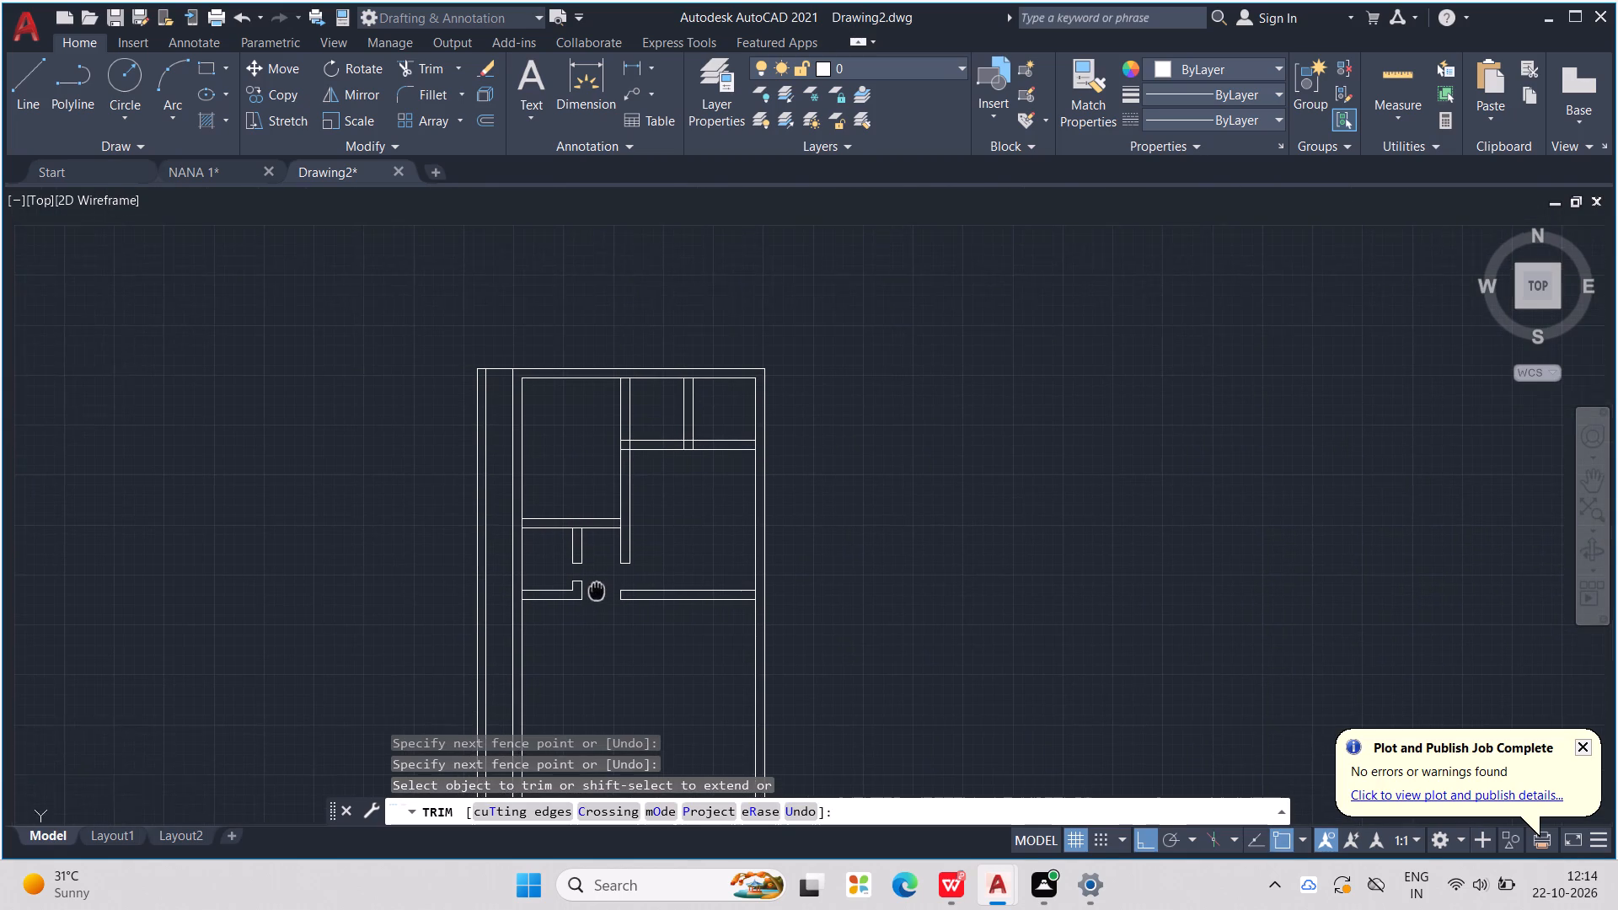
pyautogui.moveTo(597, 591); pyautogui.dragTo(597, 598, button='middle')
pyautogui.scroll(1, 588, 556)
pyautogui.press('Escape')
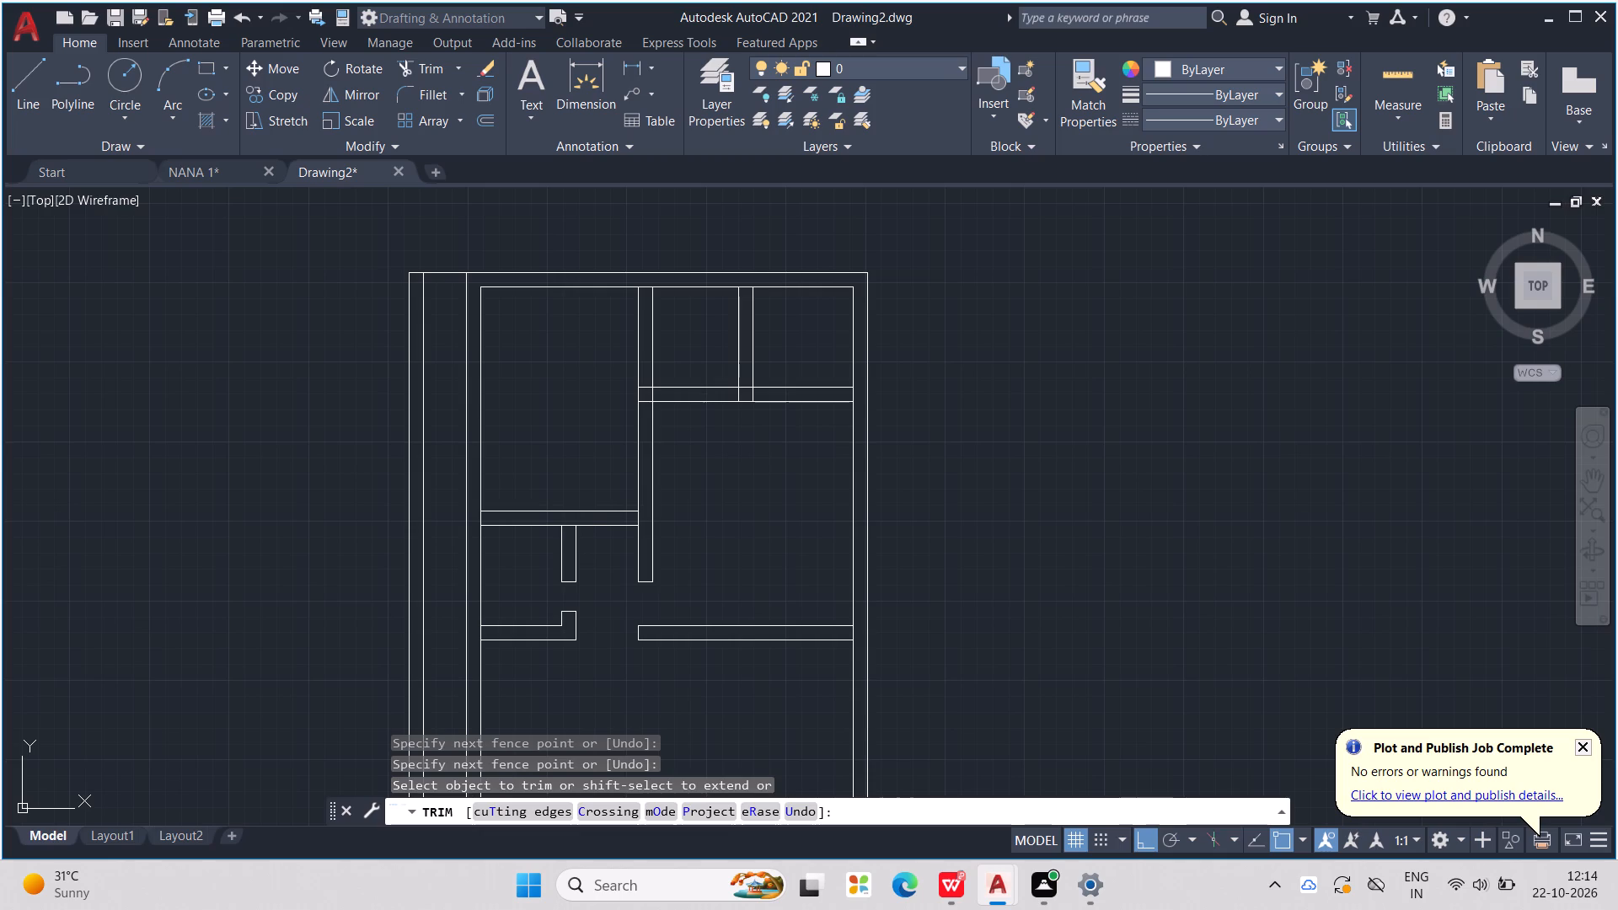
# Draw a line from the short partition's upper right corner, 3" along the upper cross wall's lower edge and up across the wall.
pyautogui.press('Escape')
pyautogui.press('Escape')
pyautogui.press('Escape')
pyautogui.press('Escape')
pyautogui.press('l')
pyautogui.press('Return')
pyautogui.scroll(2, 617, 527)
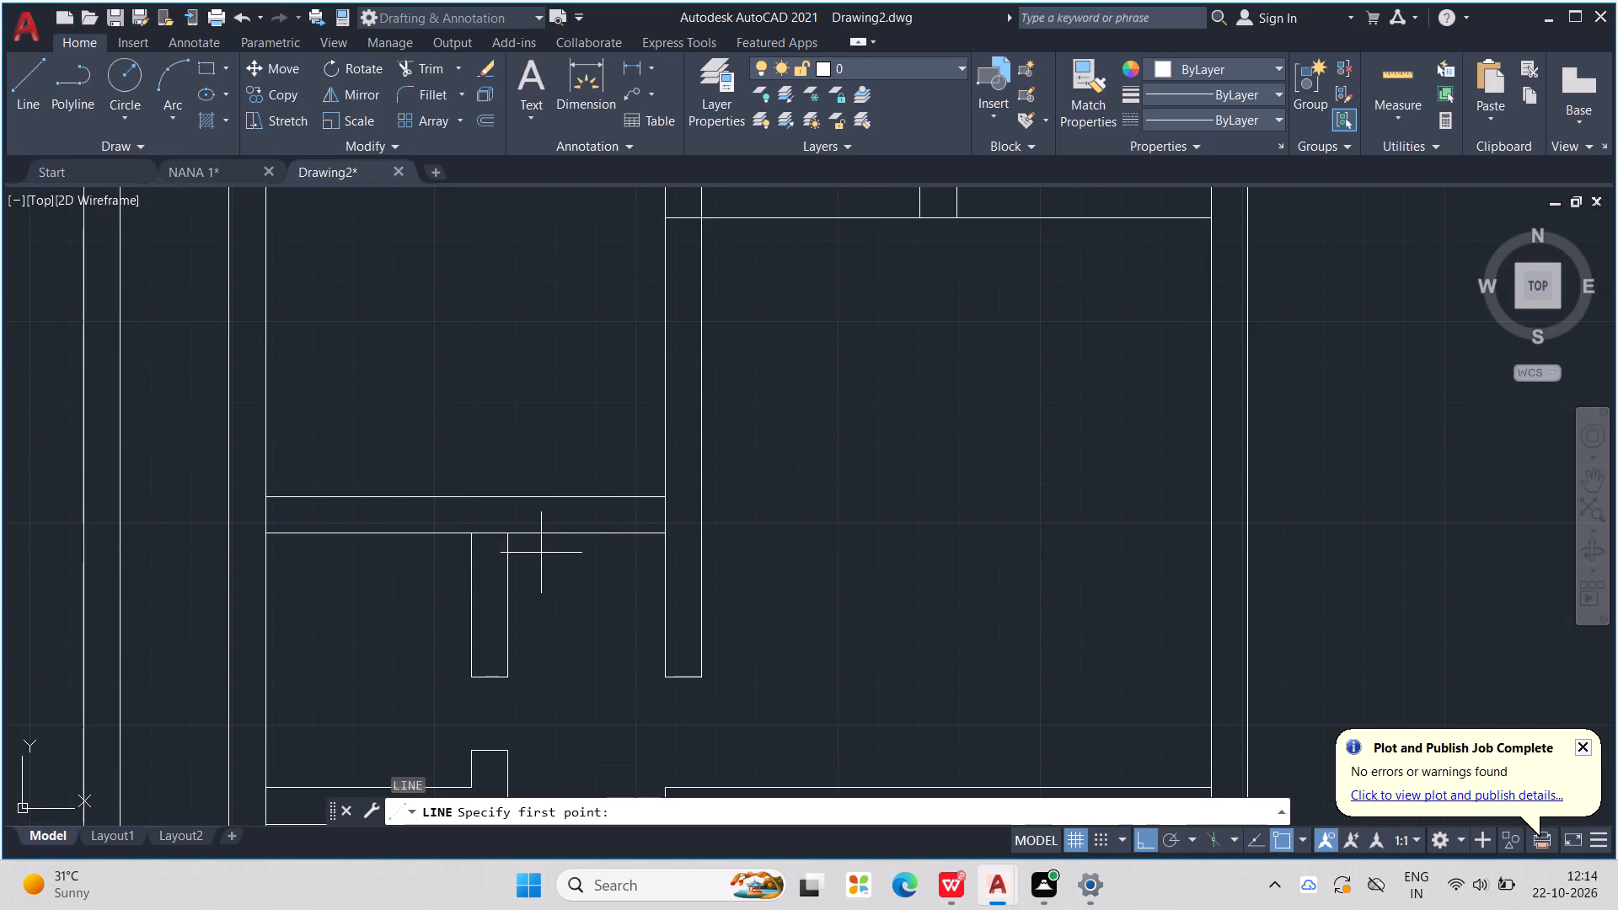
pyautogui.click(509, 539)
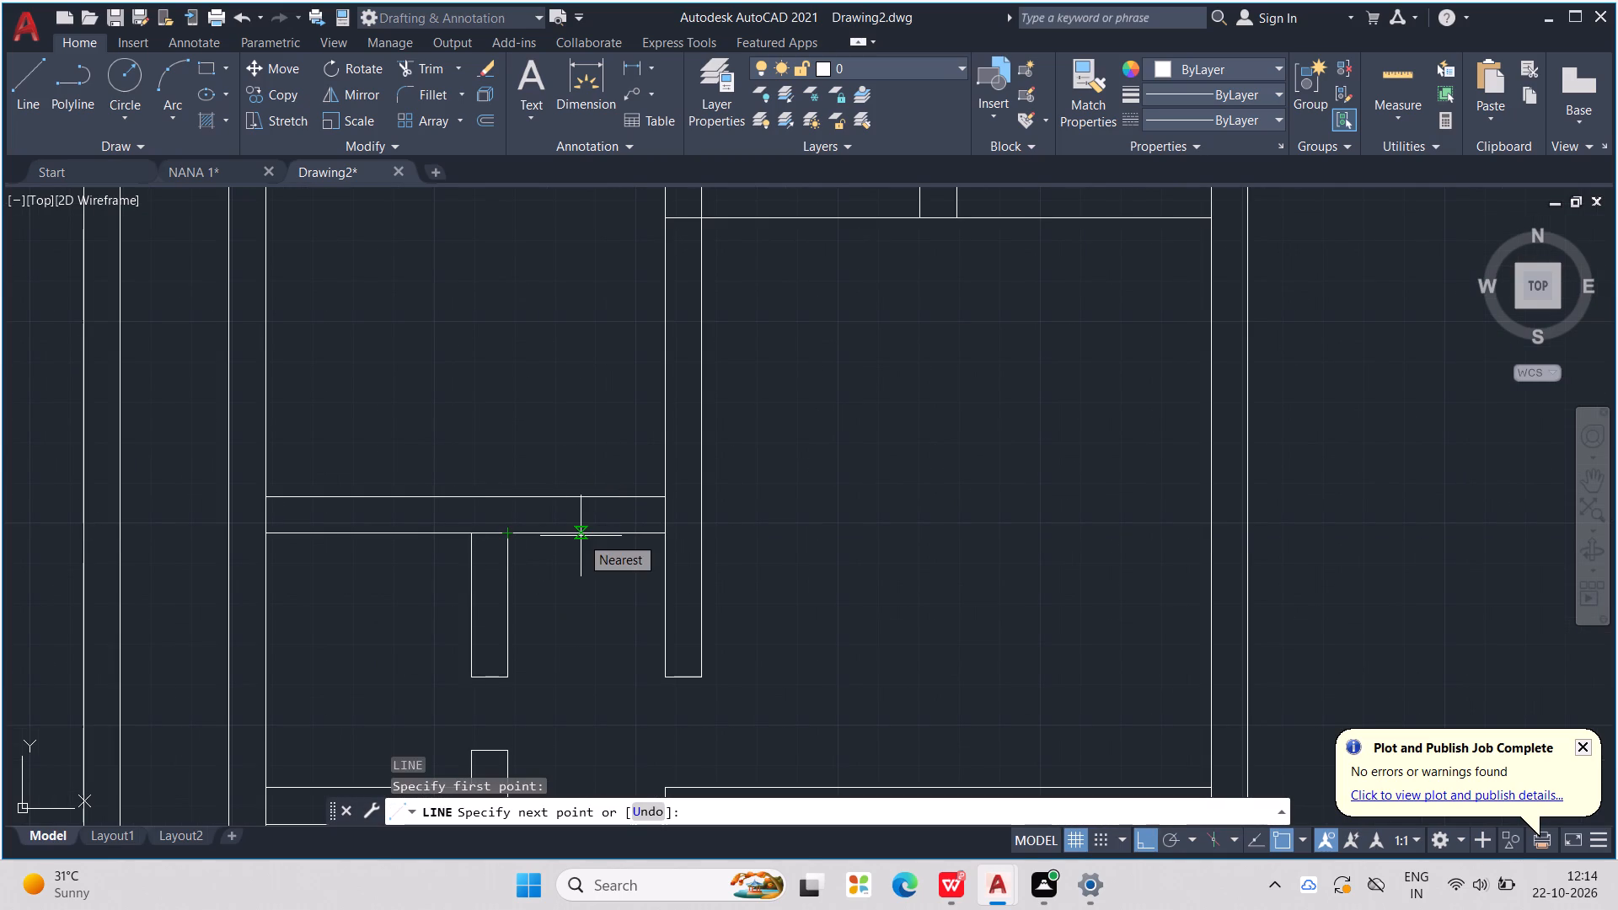
pyautogui.write('3"')
pyautogui.press('Return')
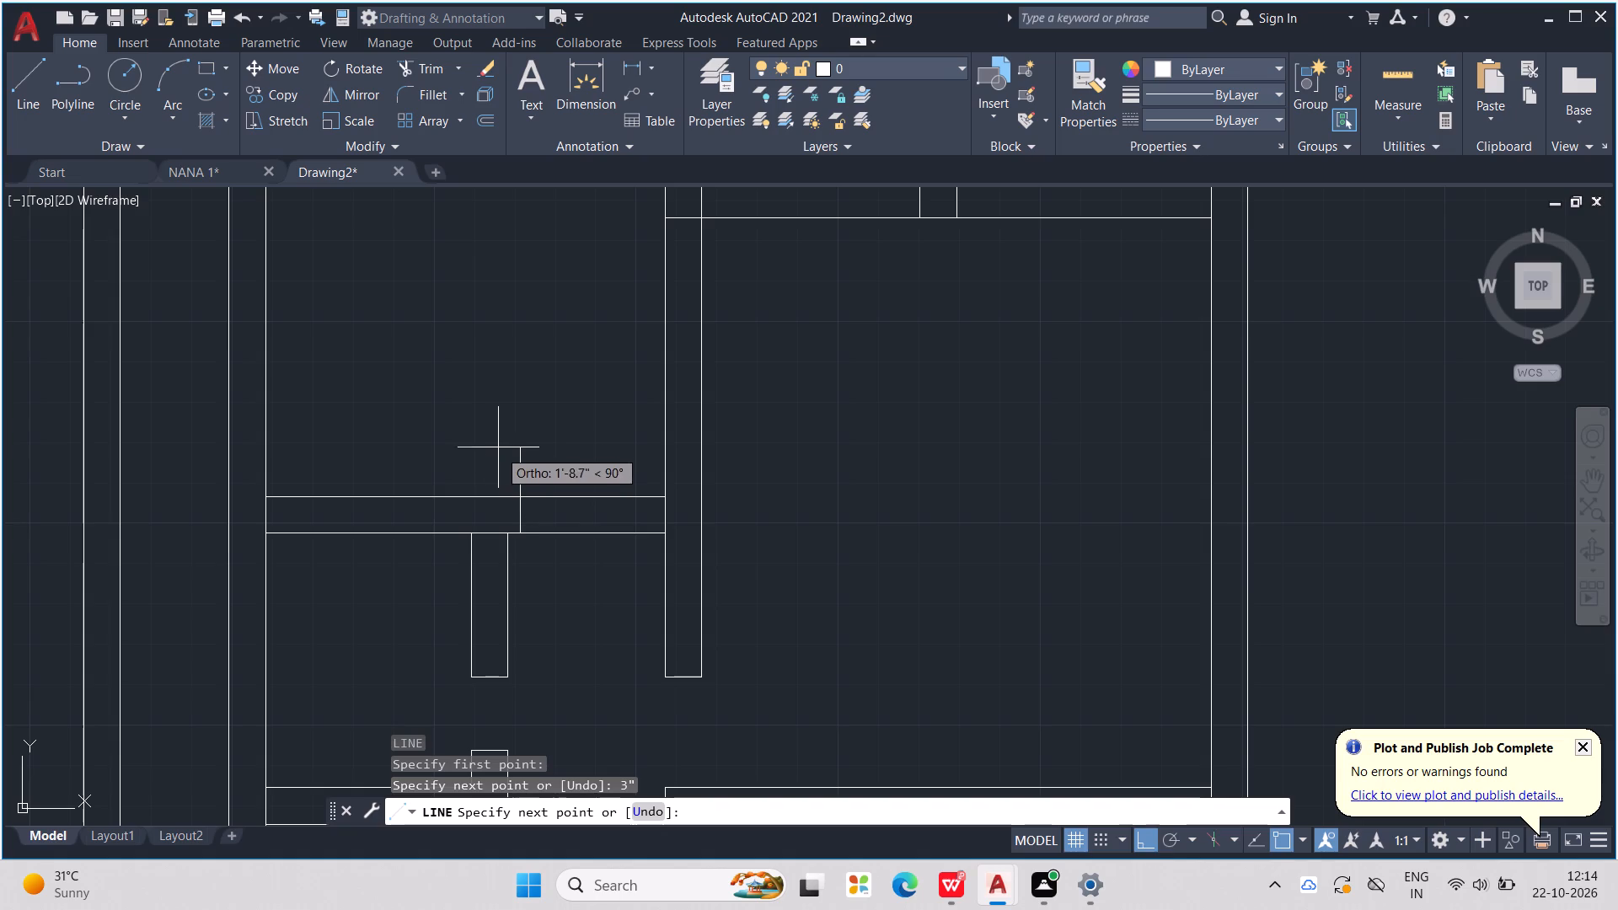
pyautogui.click(498, 433)
pyautogui.press('Escape')
pyautogui.press('Escape')
pyautogui.press('Escape')
pyautogui.press('Escape')
pyautogui.press('Escape')
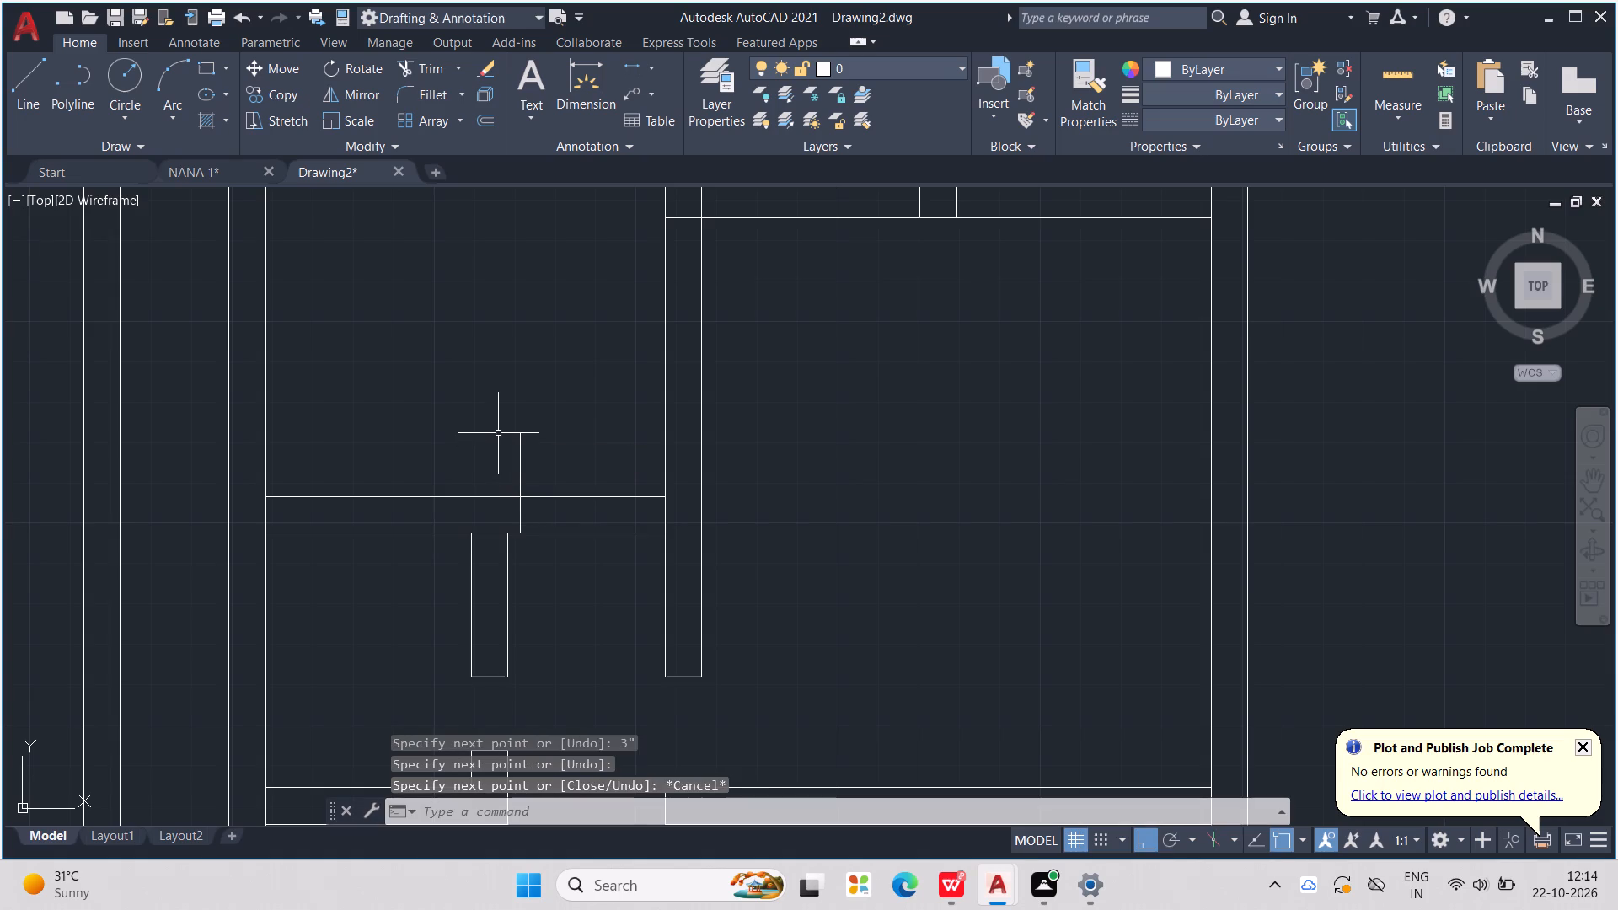
# Trim the new line's overshoot above the upper cross wall and that wall's top line from there to the central partition.
pyautogui.write('TR')
pyautogui.press('Return')
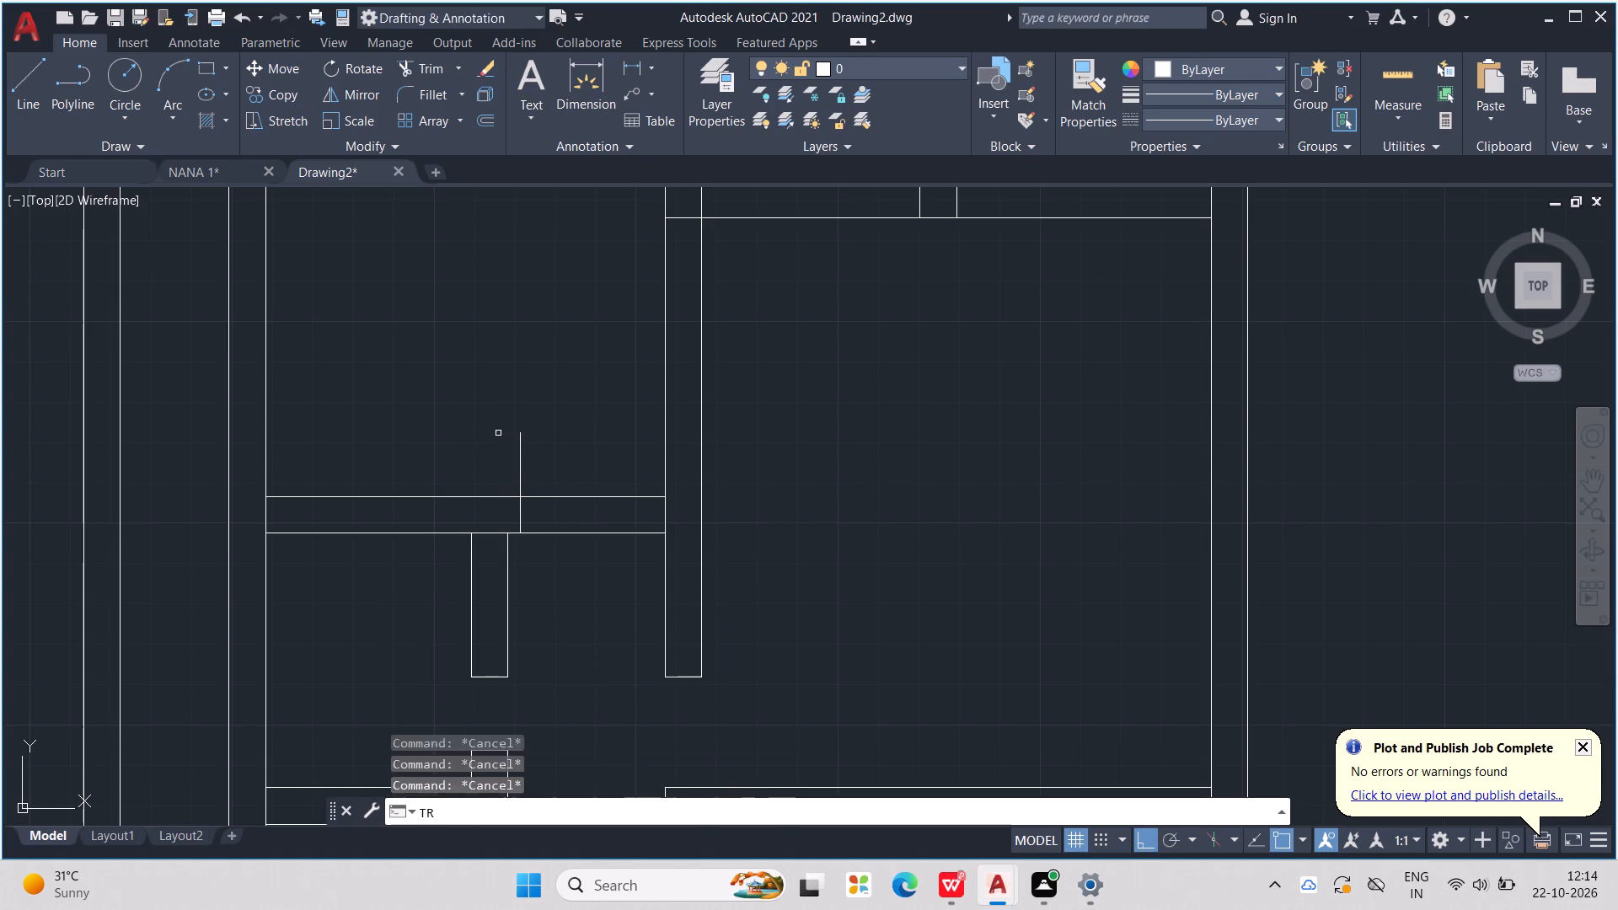
pyautogui.moveTo(504, 446); pyautogui.dragTo(583, 495)
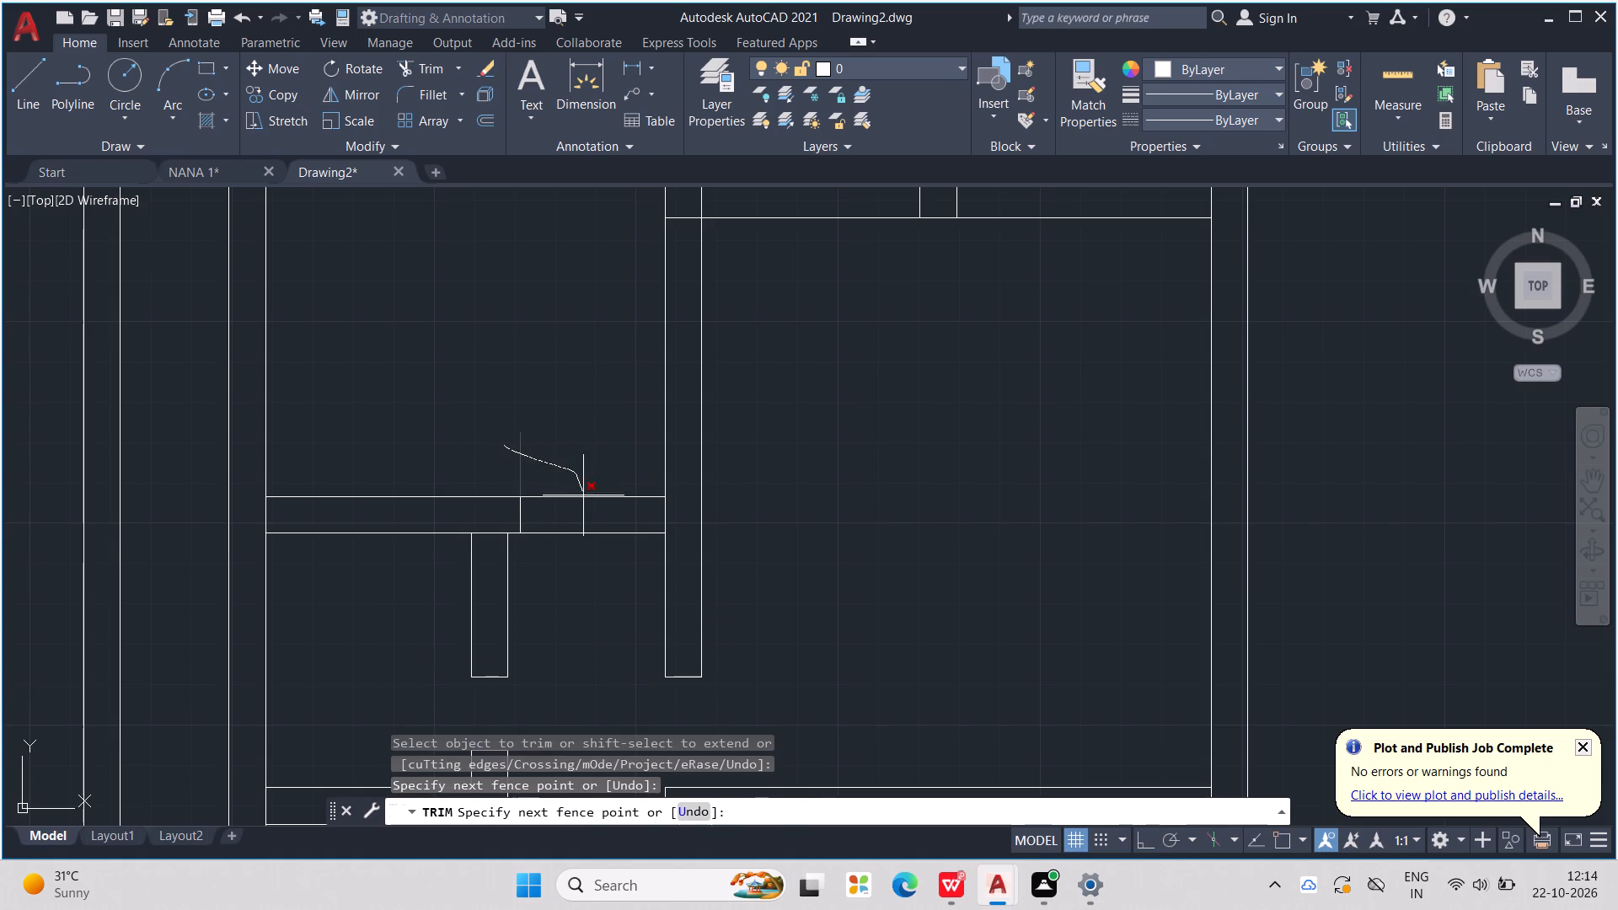
pyautogui.moveTo(583, 495); pyautogui.dragTo(587, 510)
pyautogui.scroll(-2, 587, 500)
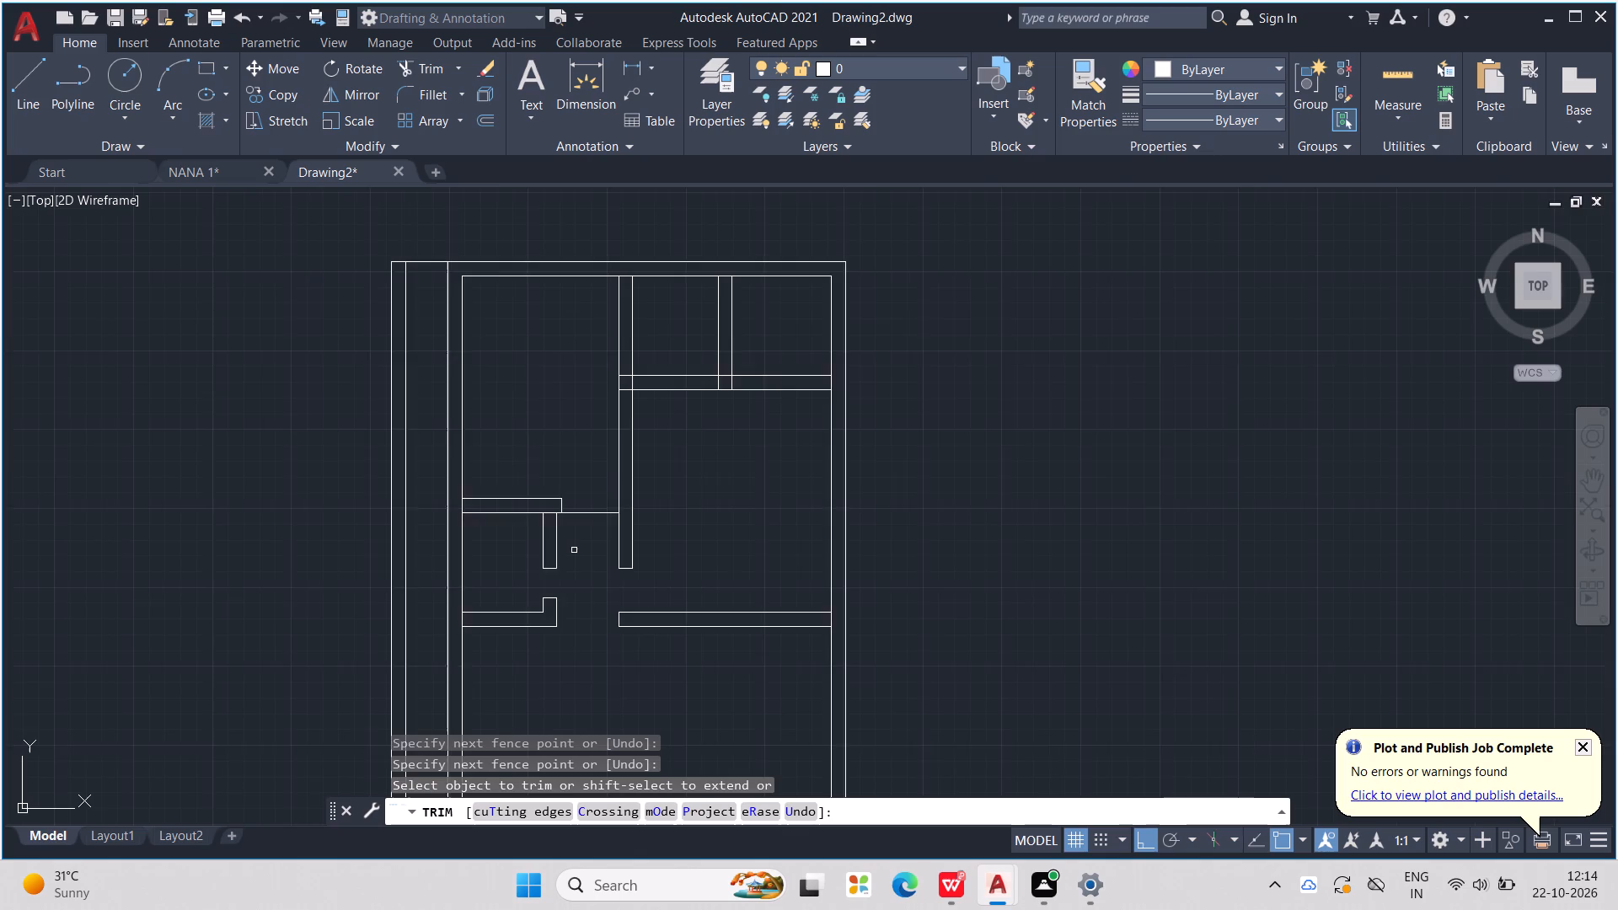
# Trim the line across the short partition's top and the outer walls' inner lines where the cross walls meet them.
pyautogui.scroll(1, 574, 550)
pyautogui.click(535, 491)
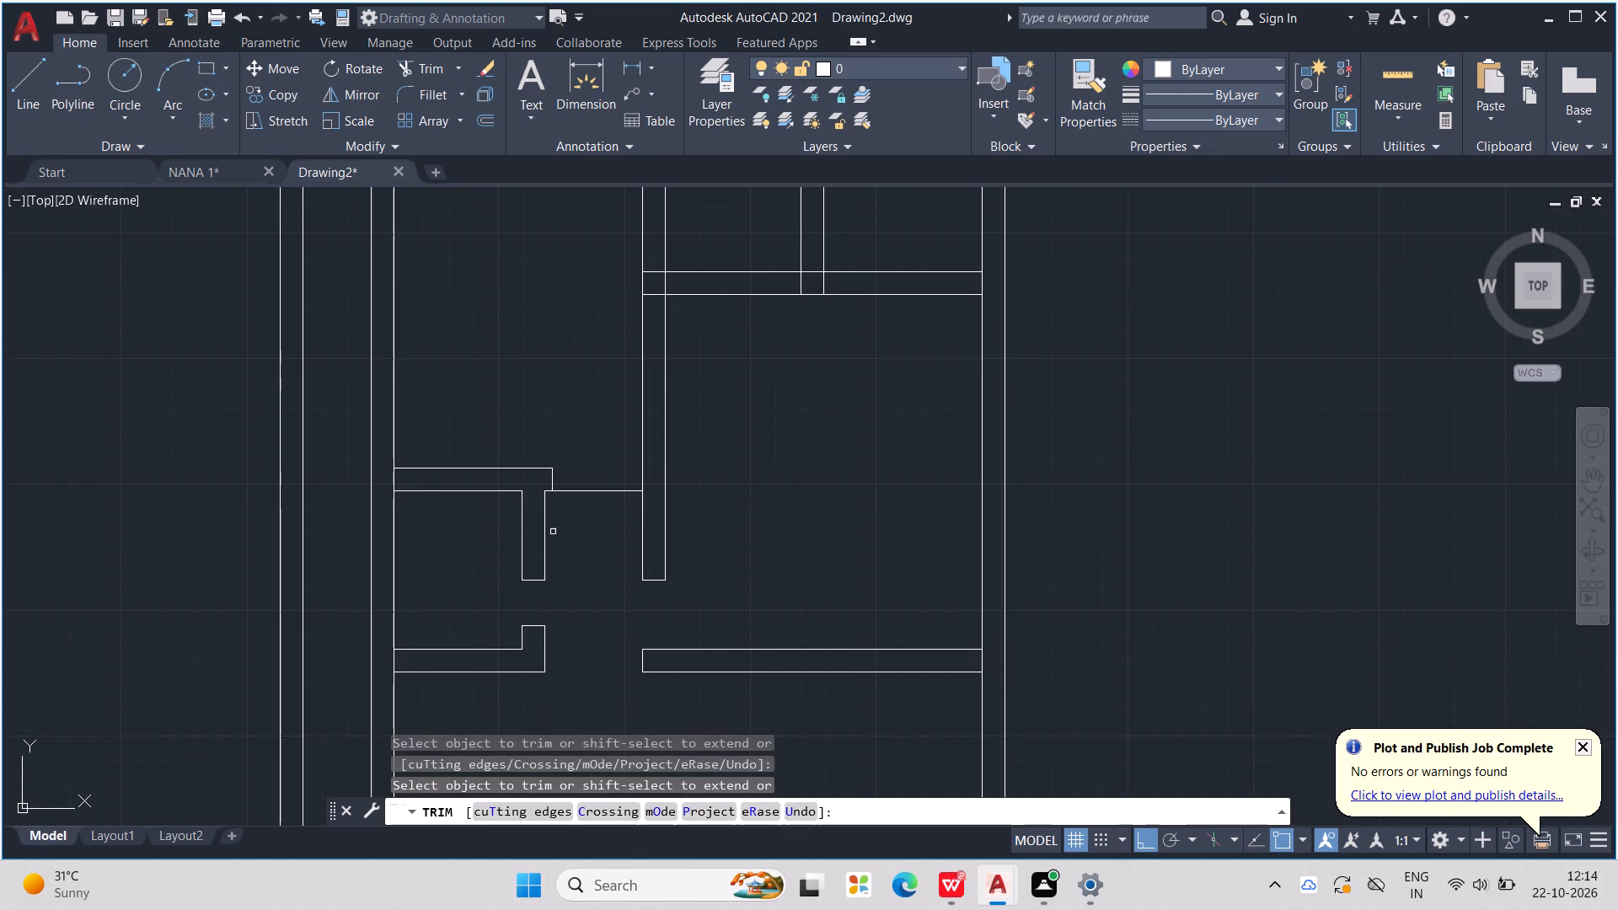
pyautogui.scroll(-1, 573, 578)
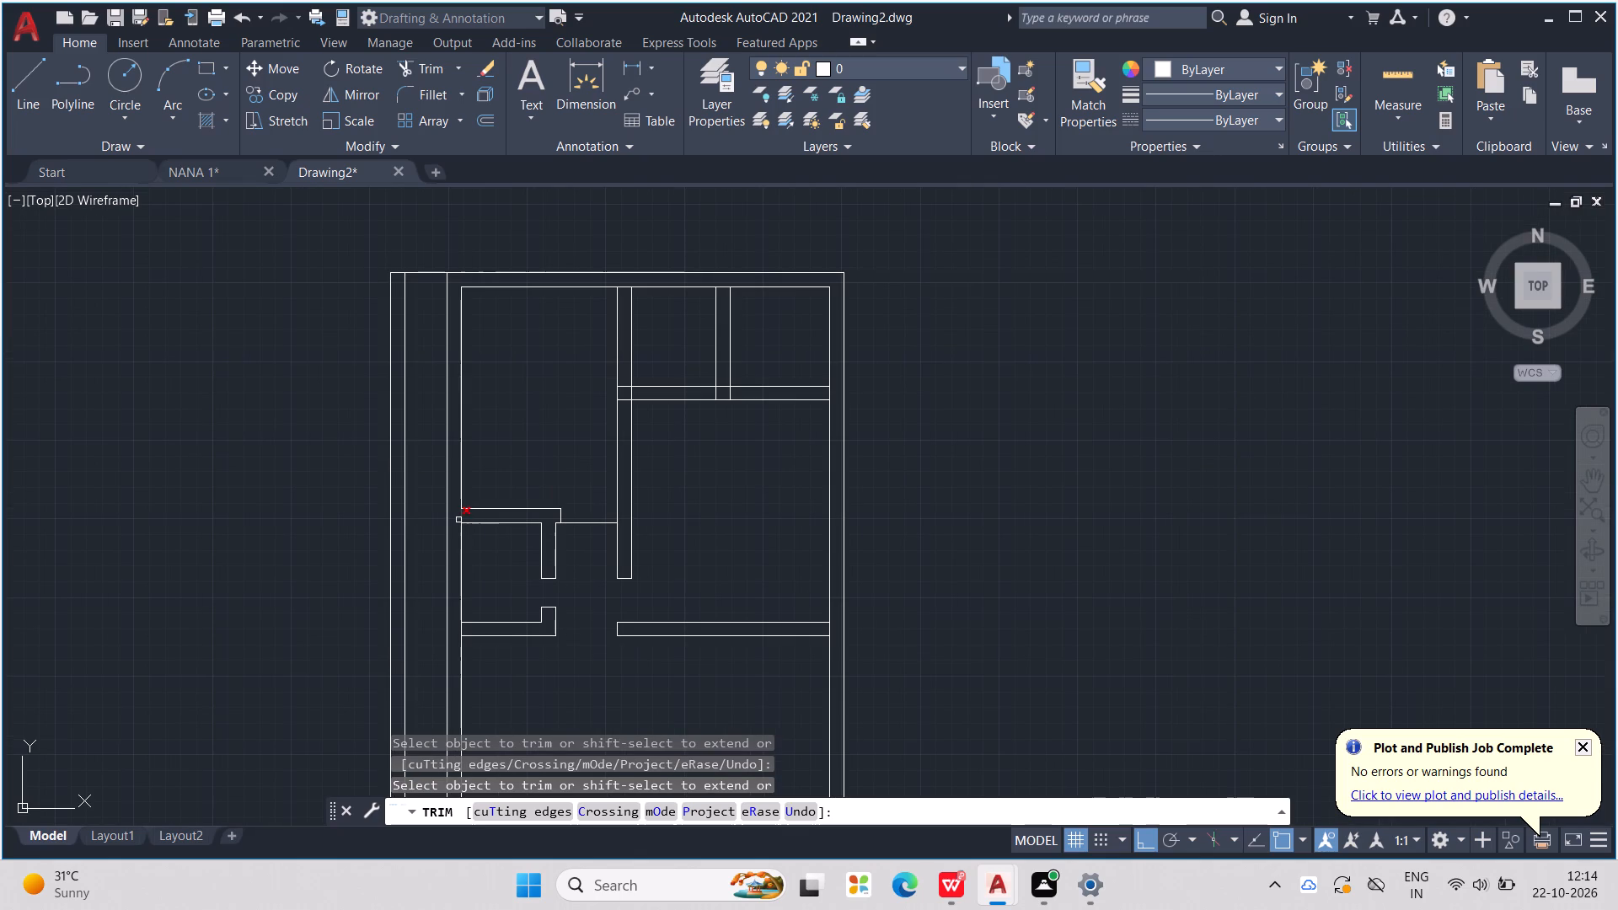
pyautogui.click(458, 520)
pyautogui.click(459, 634)
pyautogui.click(831, 629)
pyautogui.click(830, 397)
pyautogui.press('Escape')
pyautogui.press('Escape')
pyautogui.press('Escape')
pyautogui.press('Escape')
pyautogui.press('Escape')
pyautogui.press('Escape')
pyautogui.press('Escape')
pyautogui.press('Escape')
pyautogui.press('Escape')
pyautogui.press('Escape')
pyautogui.press('Escape')
# Draw a door jamb line across the top-right cross wall, between the small partition and the right outer wall.
pyautogui.press('l')
pyautogui.press('Return')
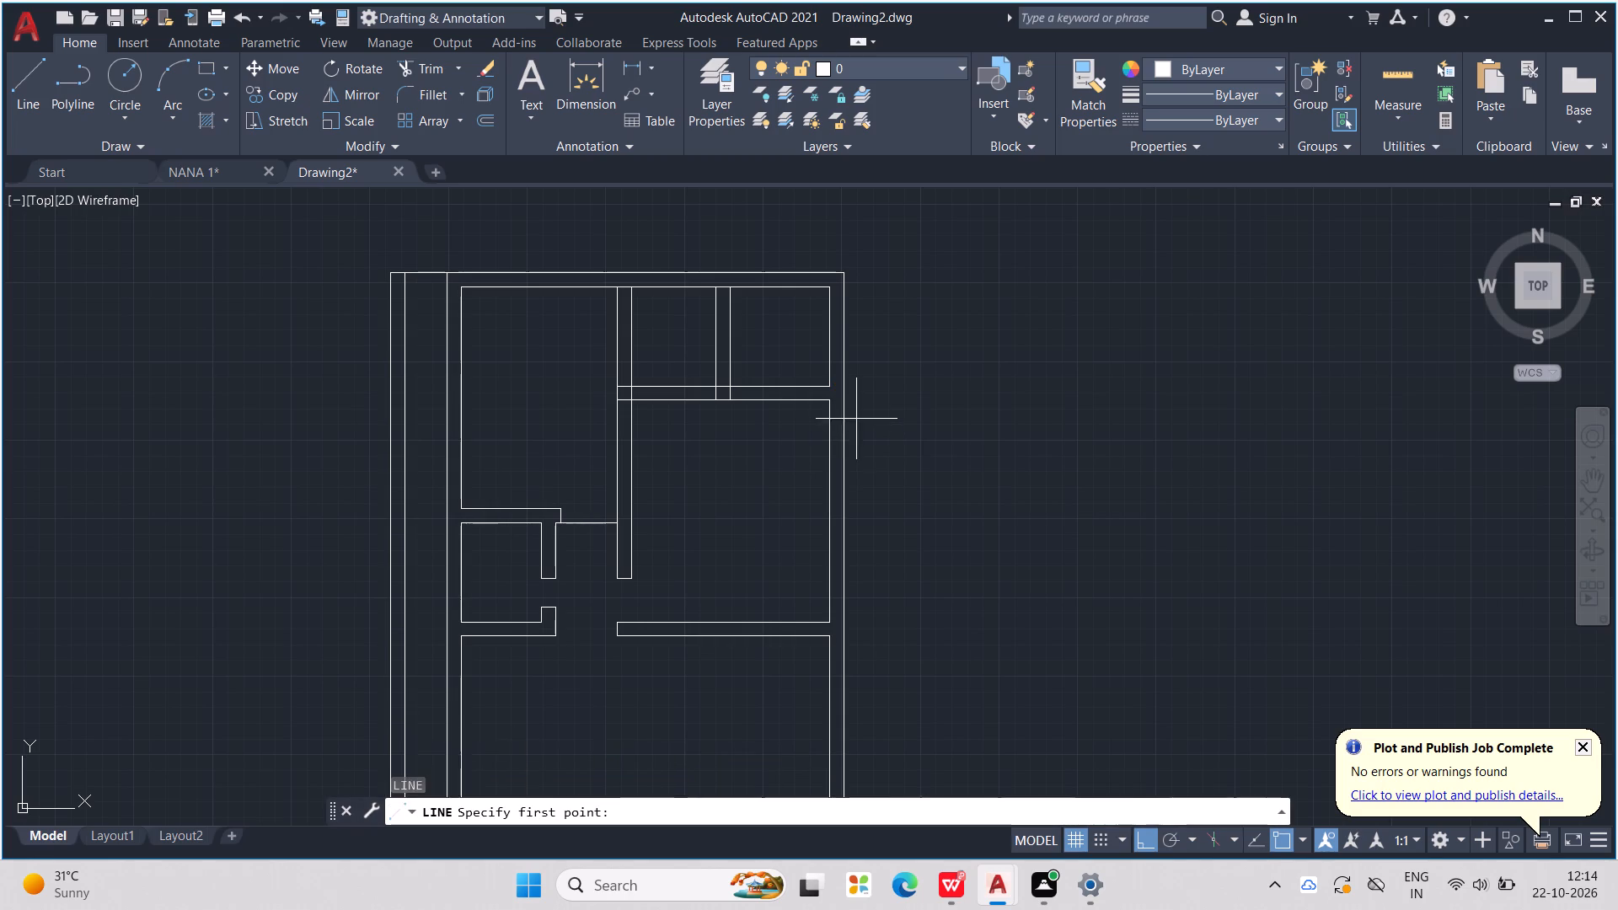
pyautogui.scroll(1, 858, 419)
pyautogui.scroll(1, 779, 432)
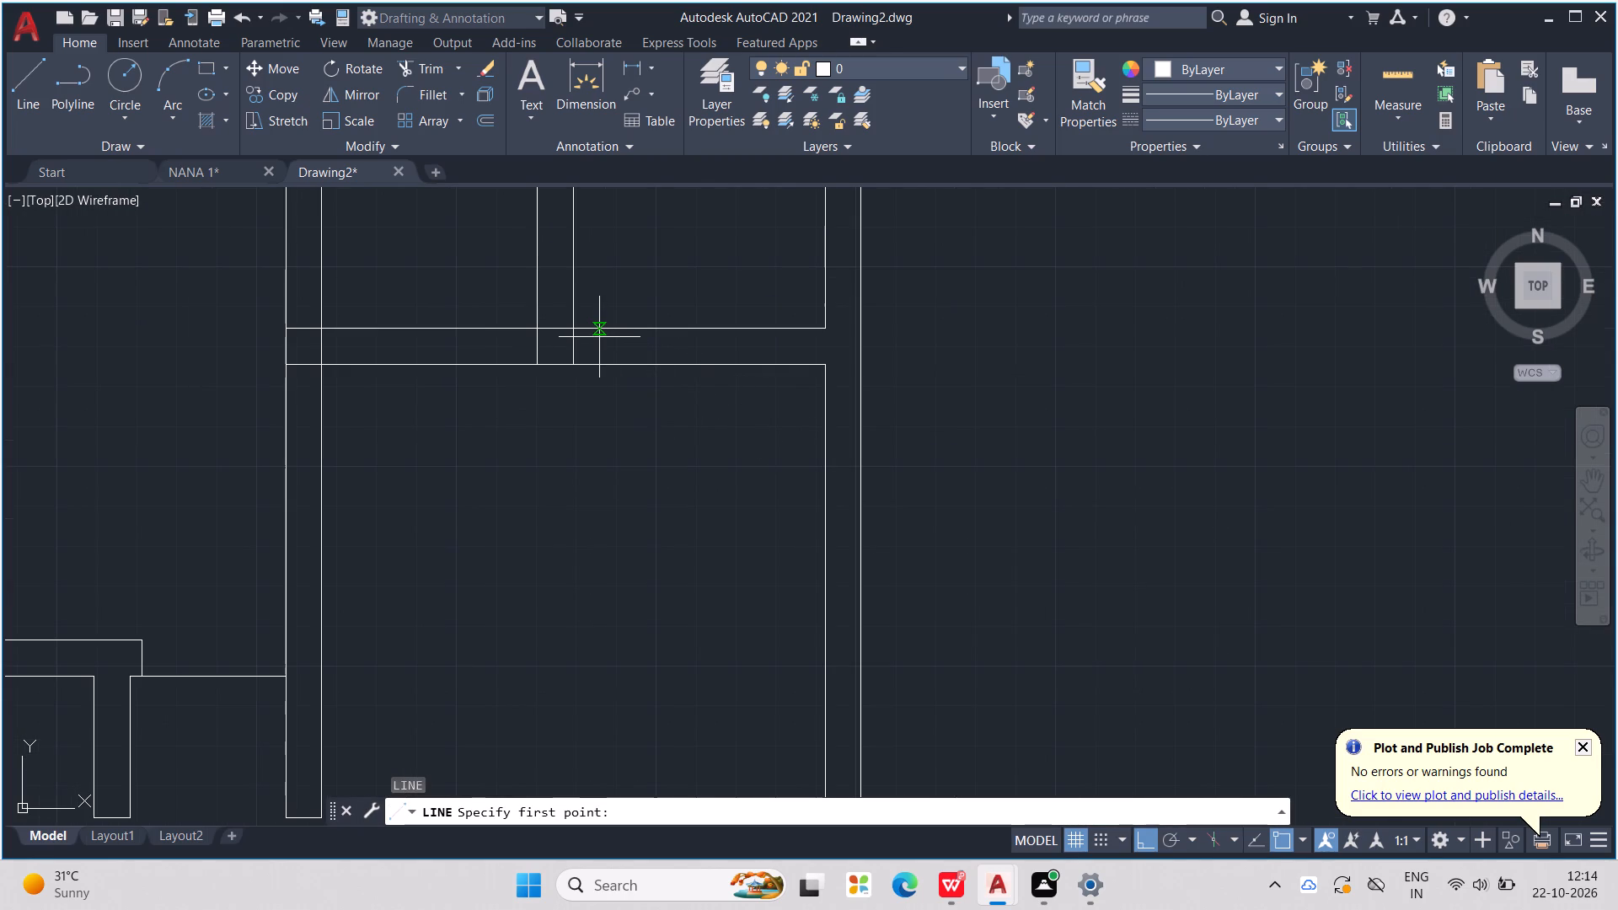
pyautogui.click(683, 330)
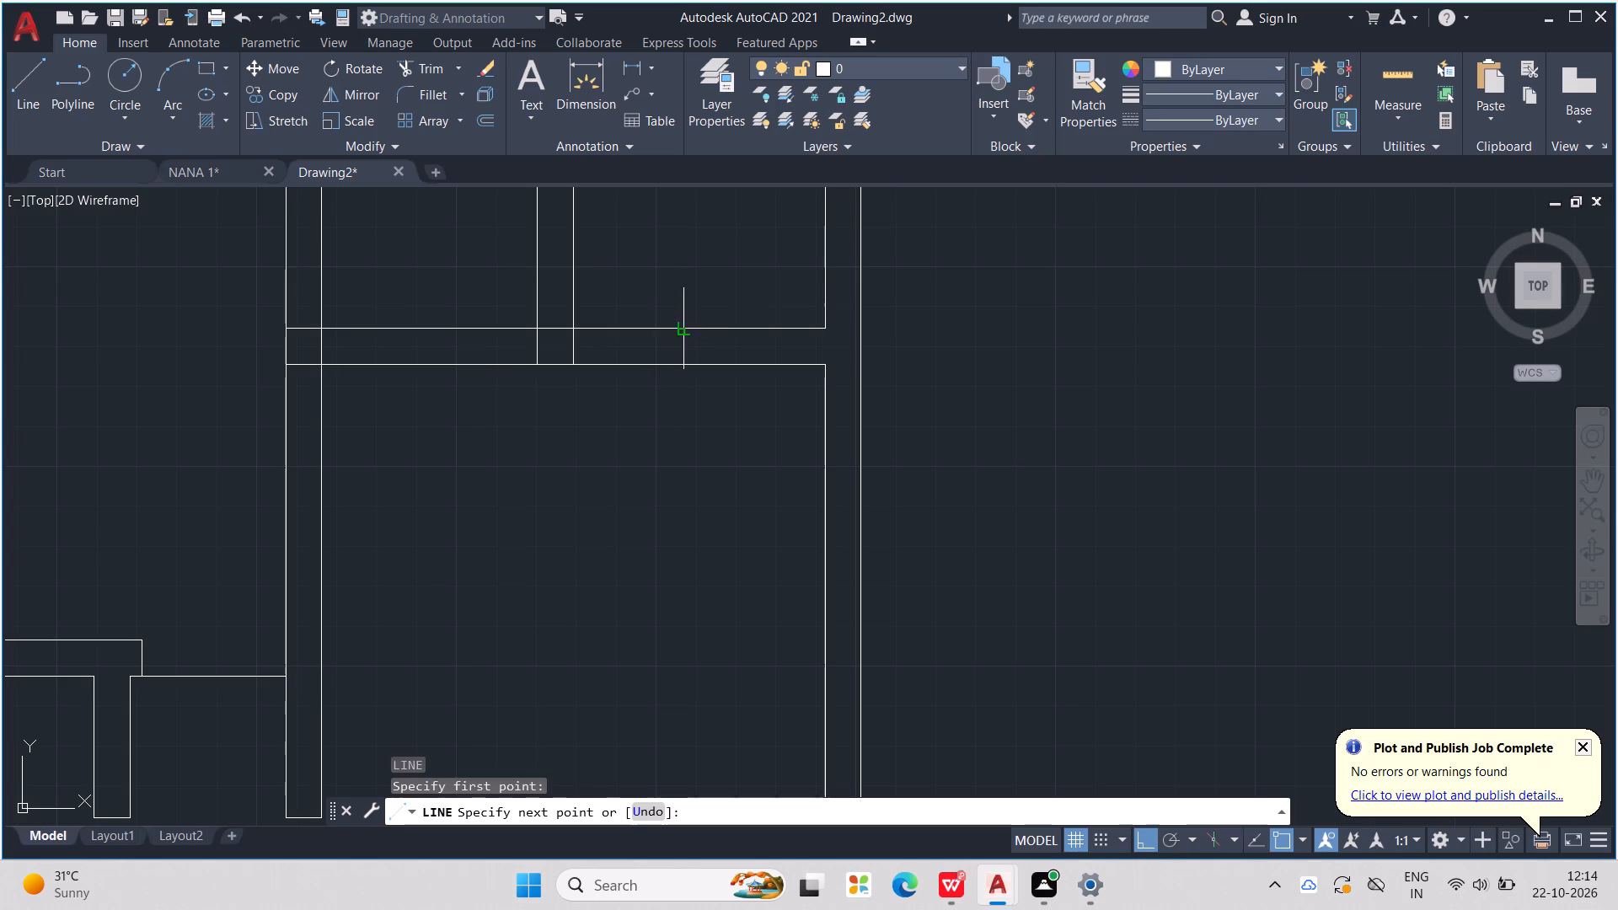
pyautogui.click(690, 366)
pyautogui.press('Escape')
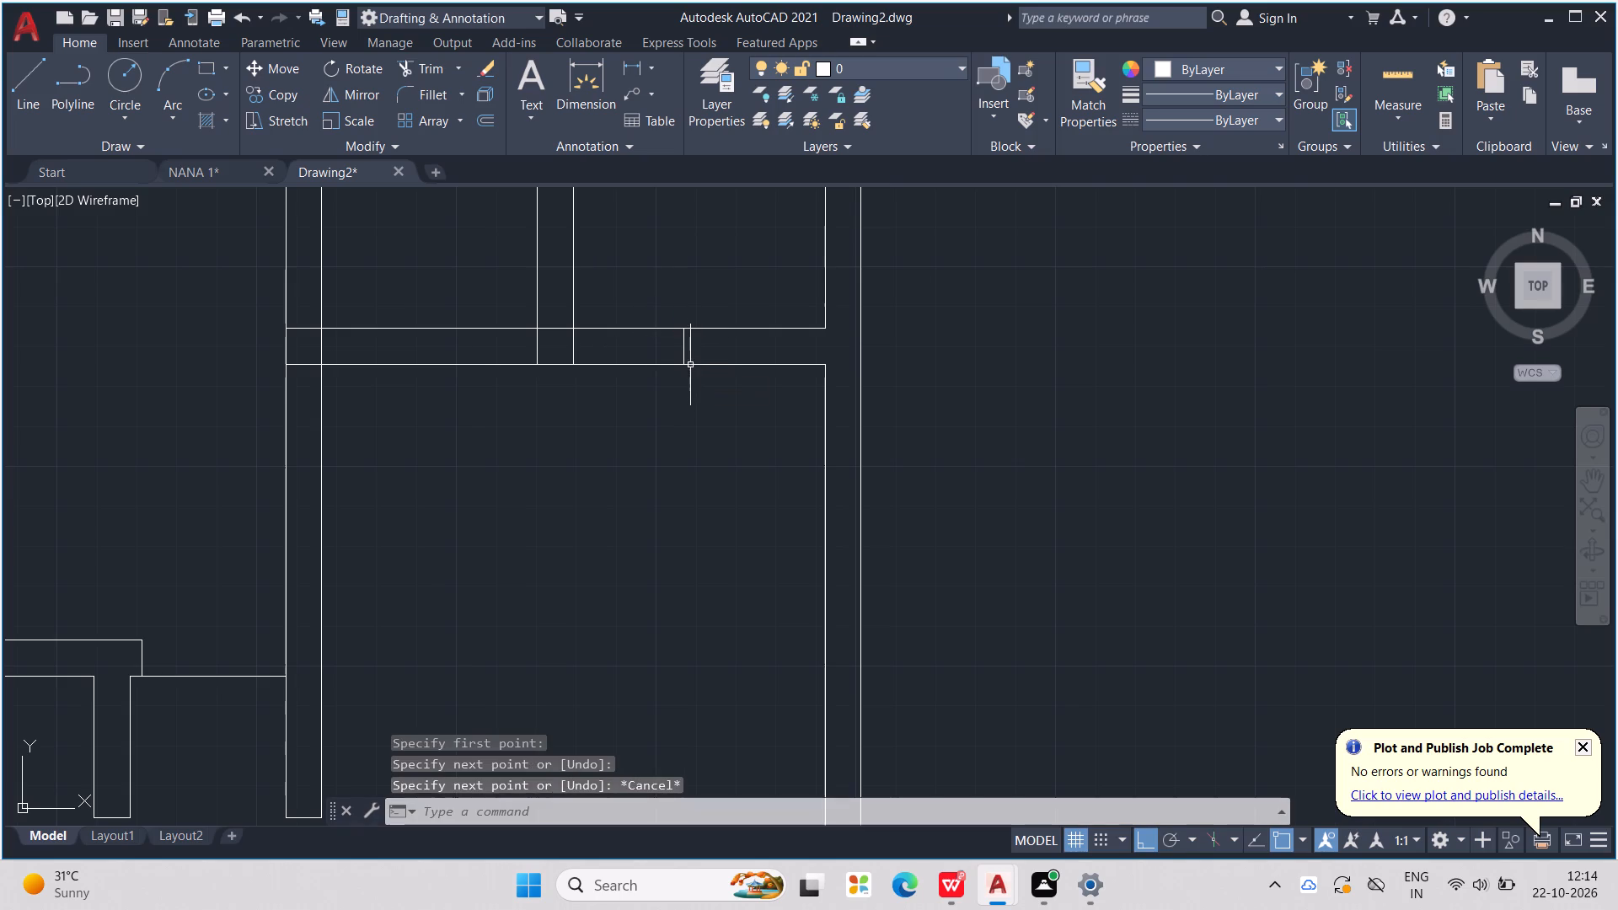
pyautogui.press('Escape')
pyautogui.press('Escape')
pyautogui.press('Escape')
pyautogui.press('Escape')
# Trim the cross wall's upper line from the jamb through the small partition, and that partition's left line inside the wall.
pyautogui.write('TR')
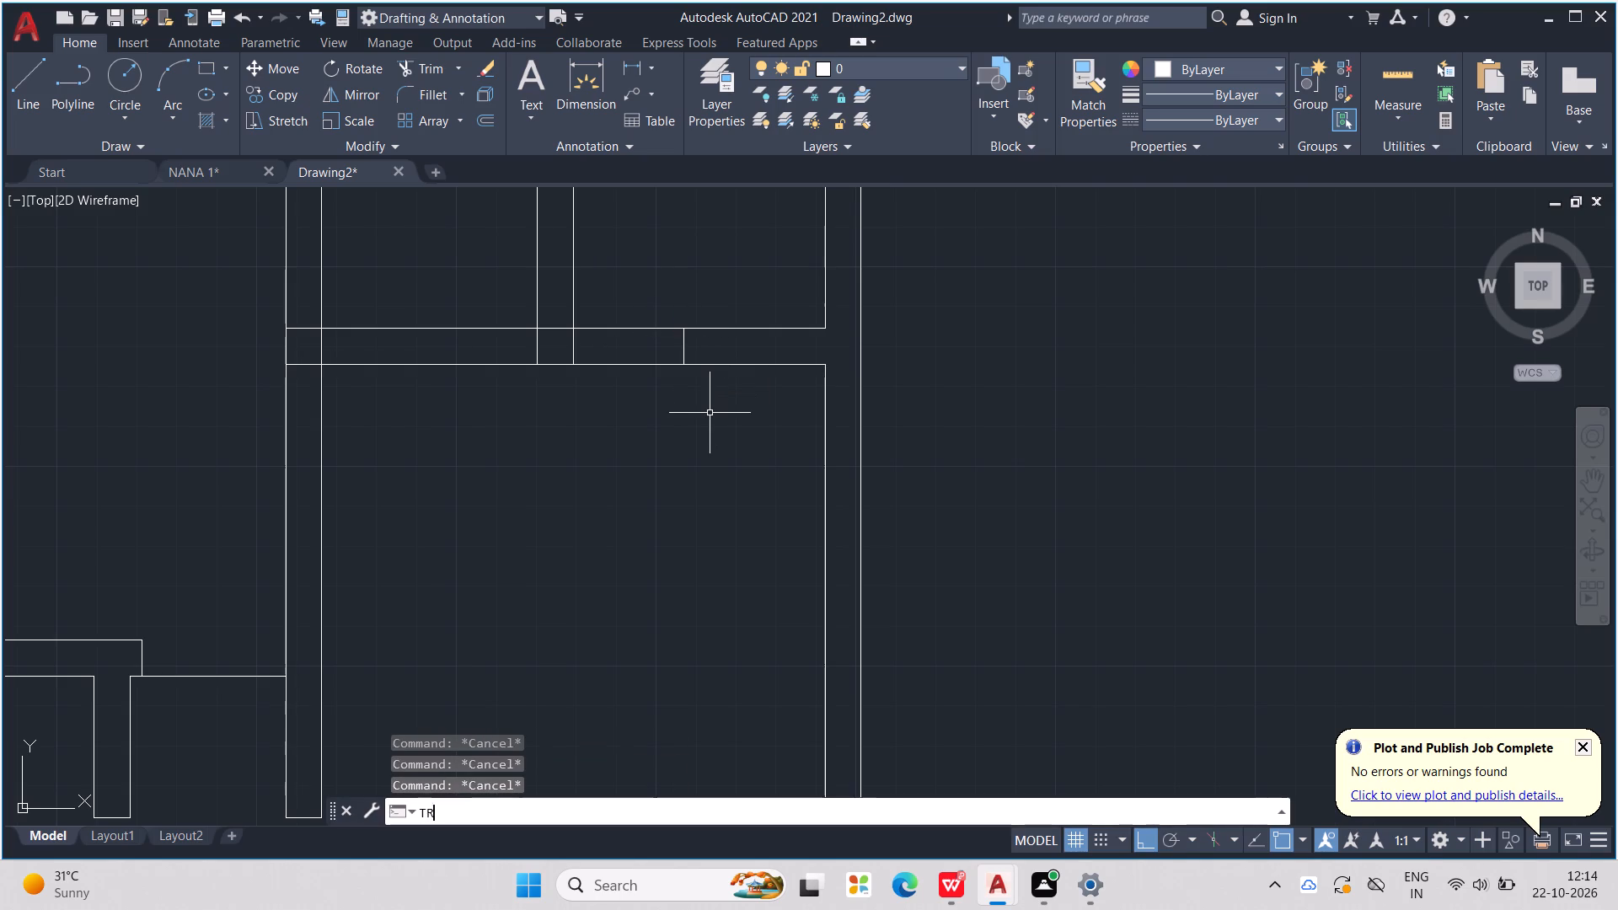
pyautogui.press('Return')
pyautogui.moveTo(611, 311); pyautogui.dragTo(626, 326)
pyautogui.click(627, 327)
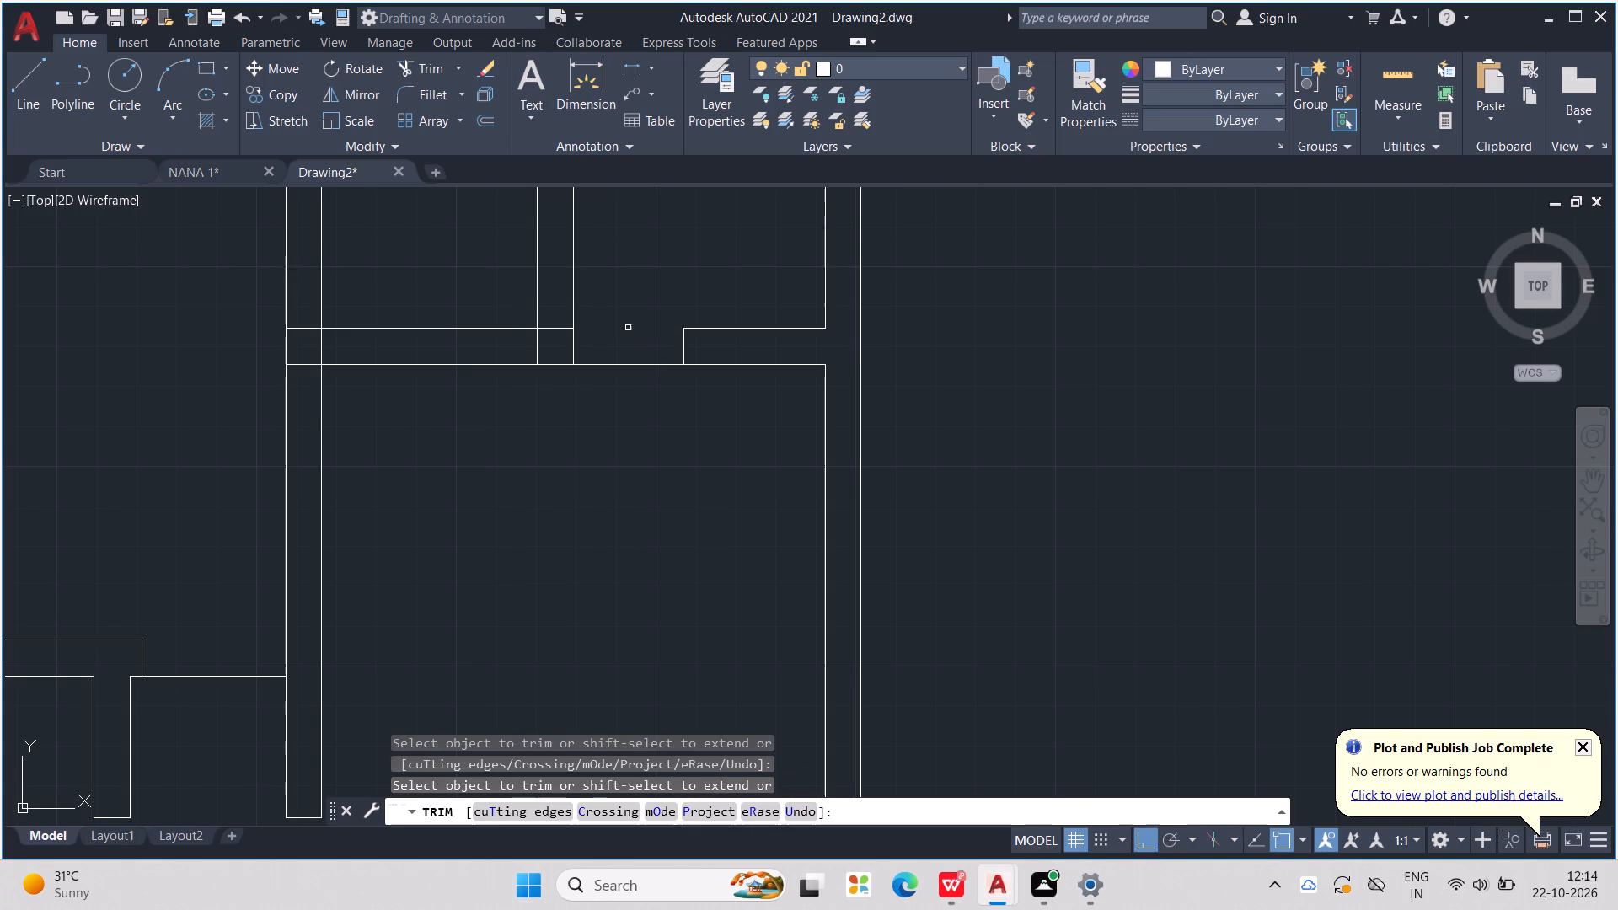
pyautogui.scroll(1, 578, 339)
pyautogui.moveTo(545, 318); pyautogui.dragTo(518, 345)
pyautogui.click(506, 350)
pyautogui.click(517, 357)
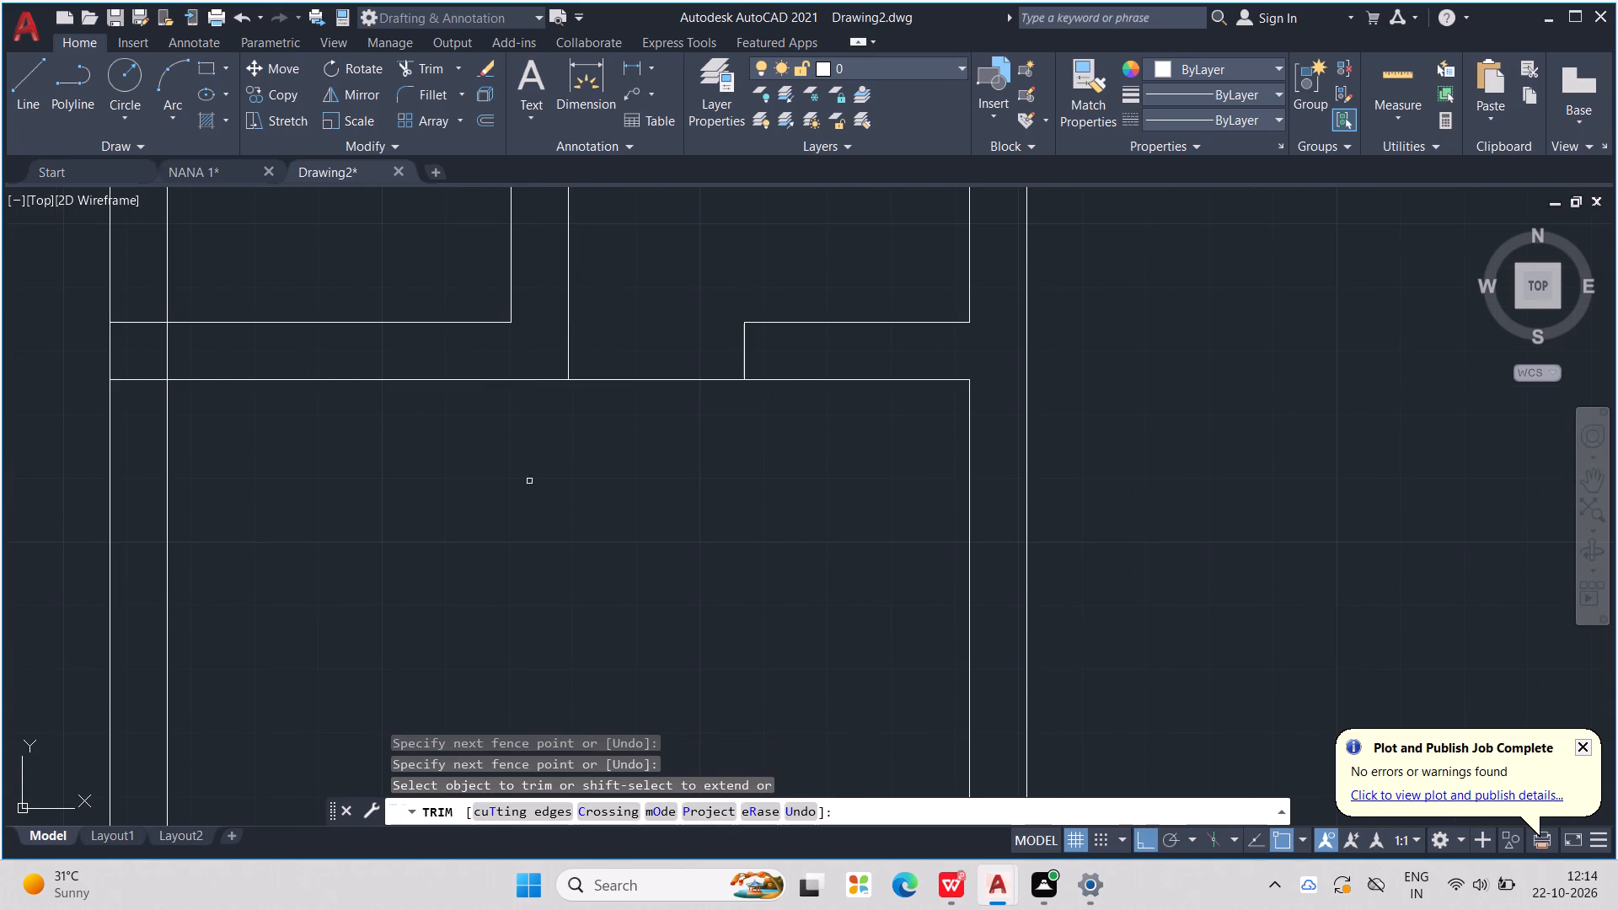
# Trim the overlapping lines where the top-right cross wall meets the central partition, including the partition's right line inside the wall.
pyautogui.moveTo(532, 498); pyautogui.dragTo(629, 597, button='middle')
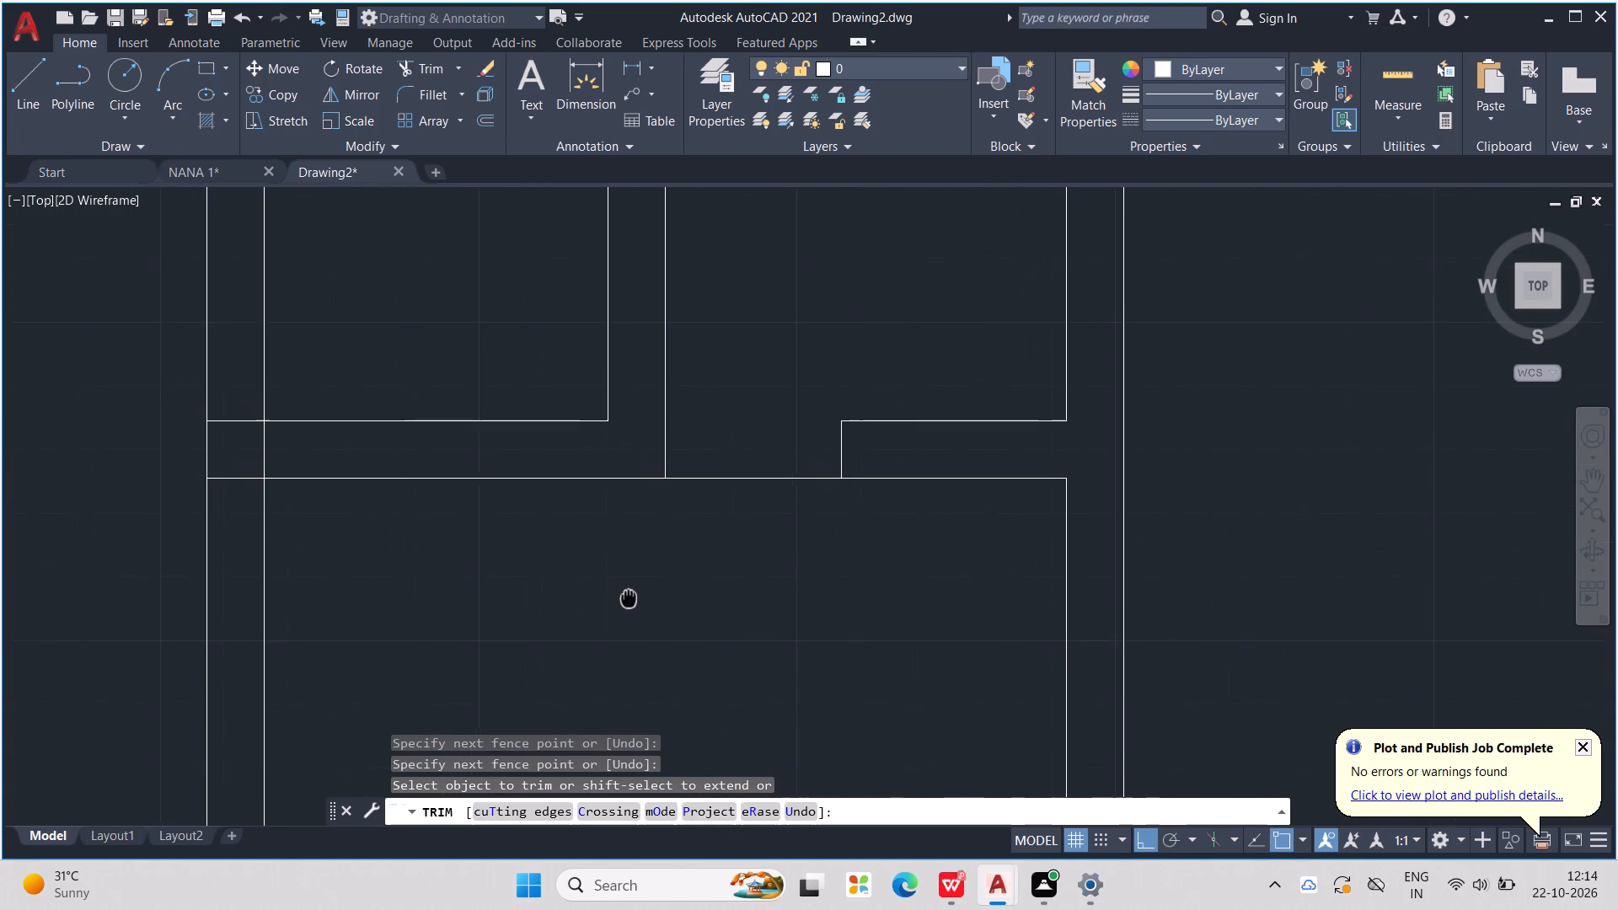
pyautogui.moveTo(629, 597); pyautogui.dragTo(635, 599, button='middle')
pyautogui.scroll(-2, 635, 599)
pyautogui.moveTo(637, 589); pyautogui.dragTo(634, 401, button='middle')
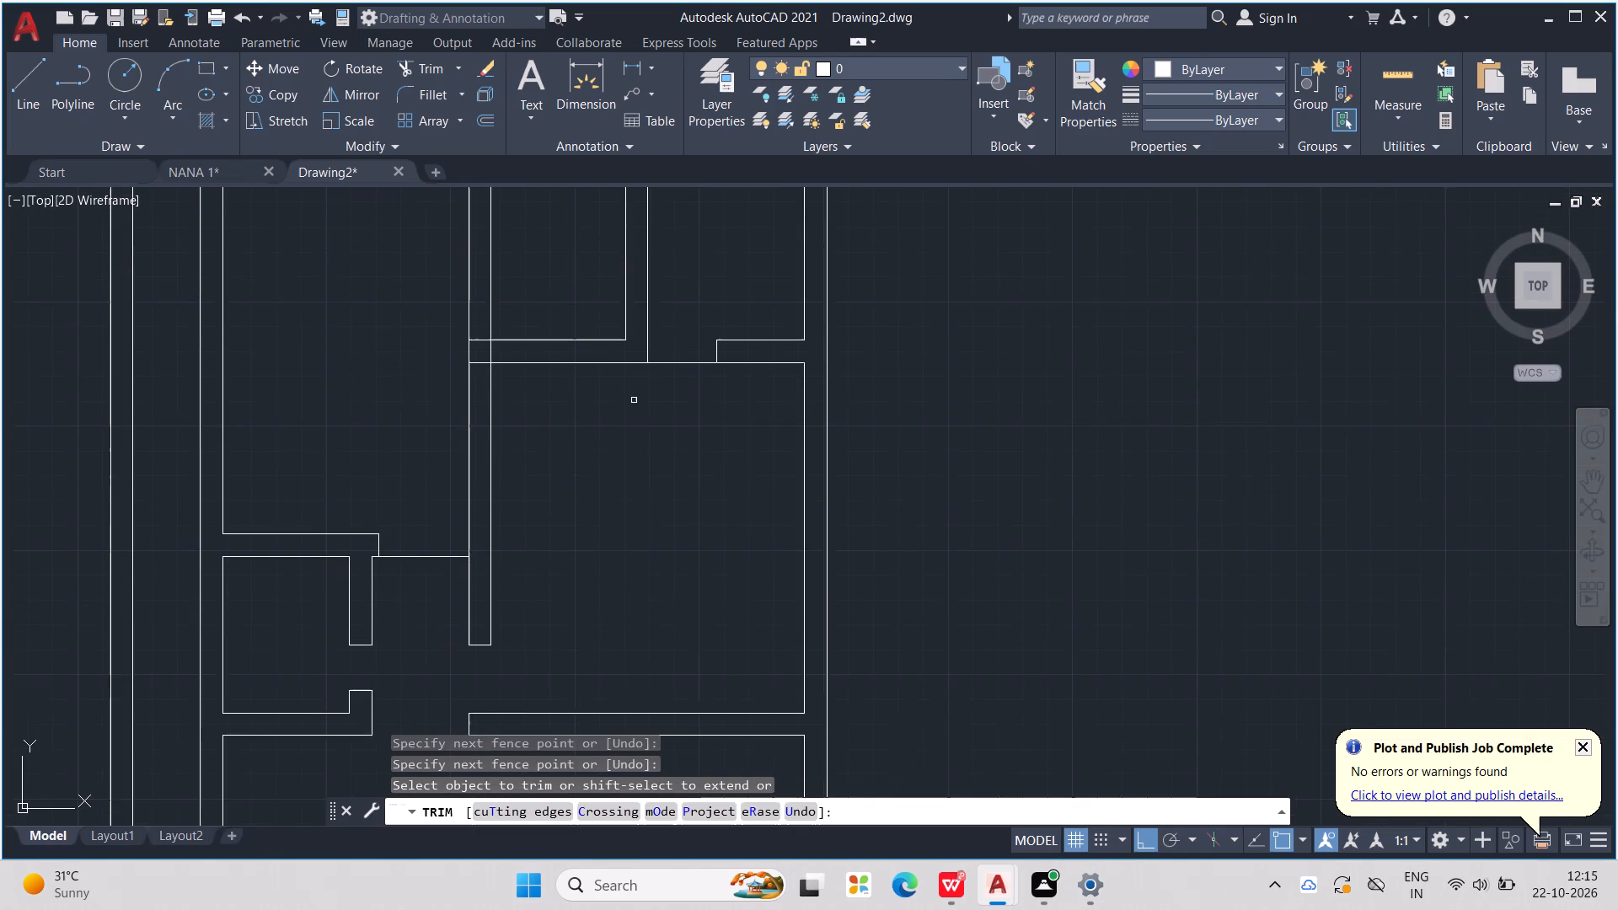
pyautogui.scroll(-1, 634, 400)
pyautogui.scroll(2, 537, 380)
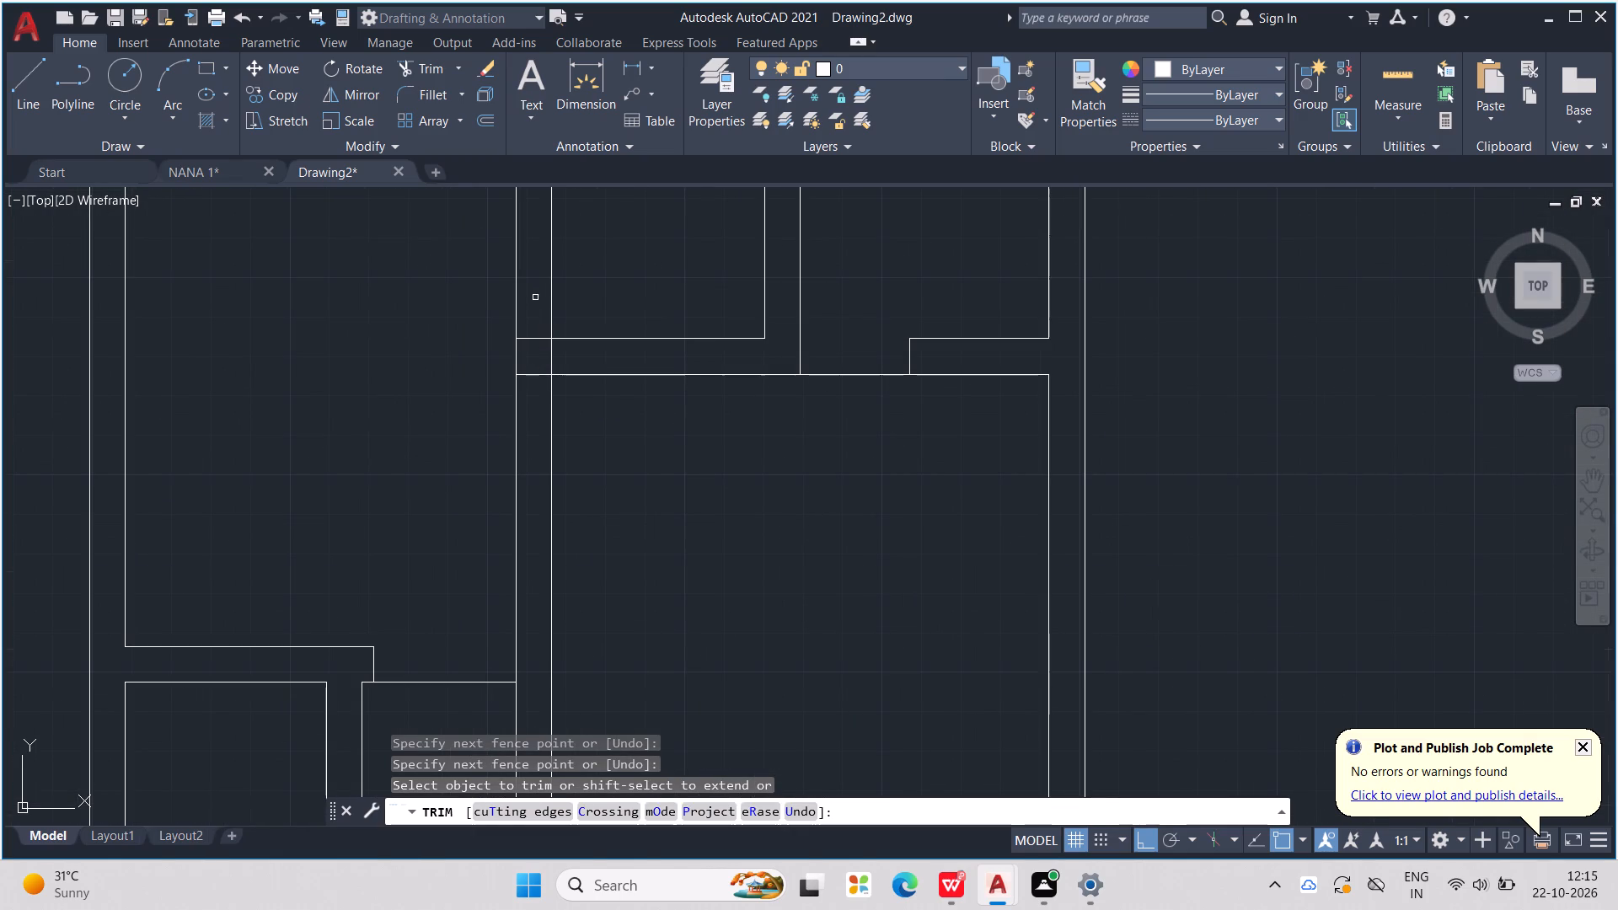
pyautogui.moveTo(531, 295); pyautogui.dragTo(535, 383)
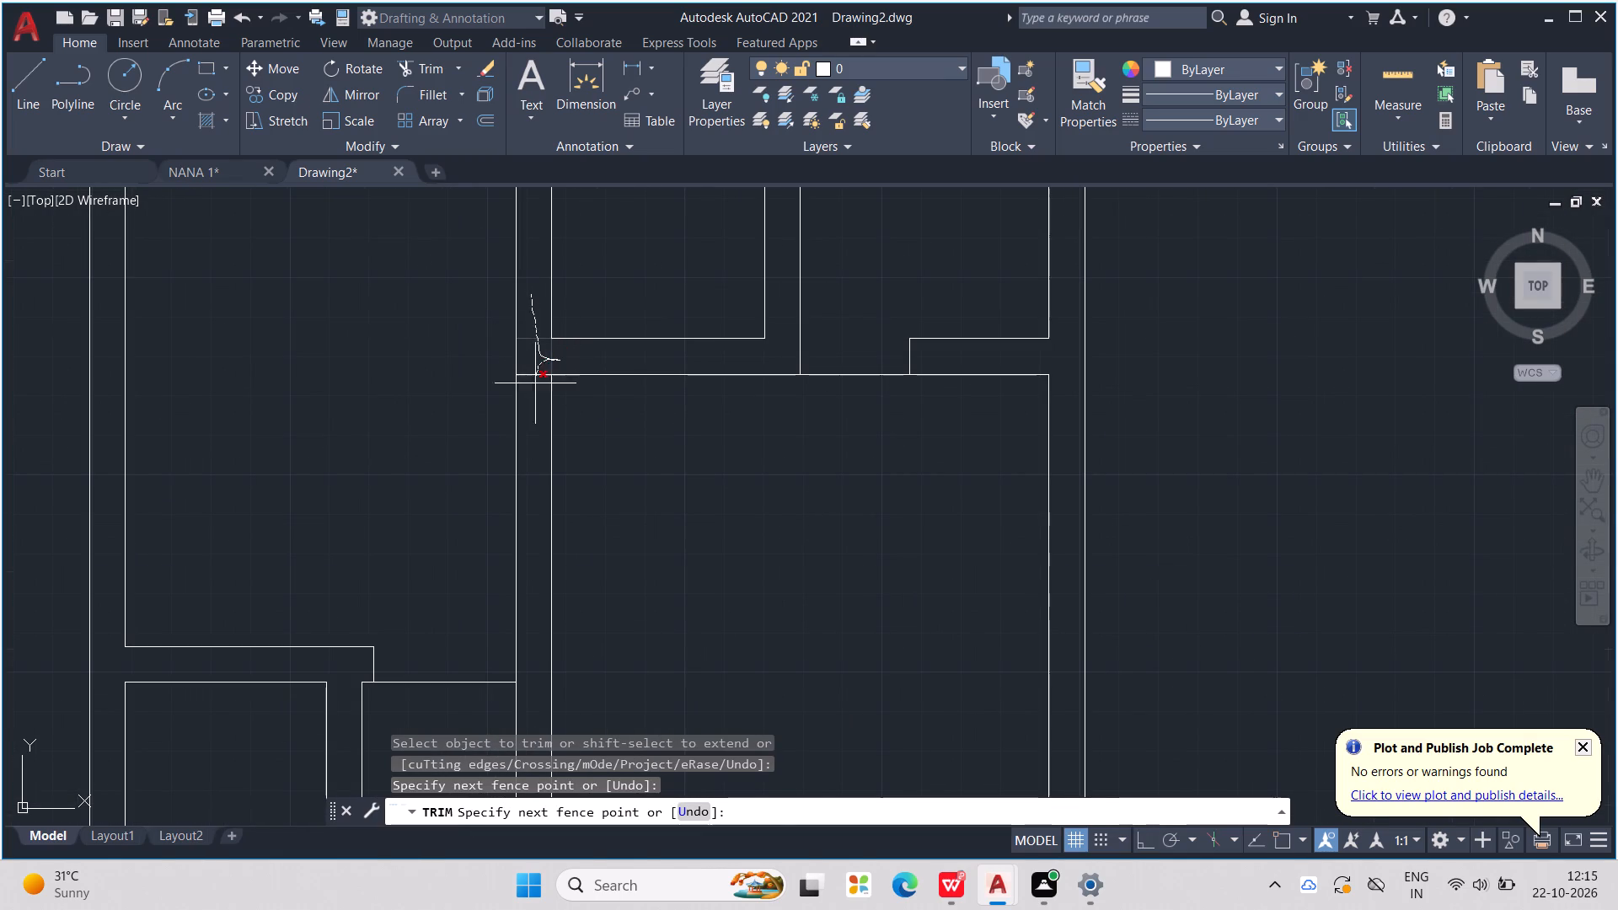
pyautogui.moveTo(535, 383); pyautogui.dragTo(535, 390)
pyautogui.scroll(-2, 535, 390)
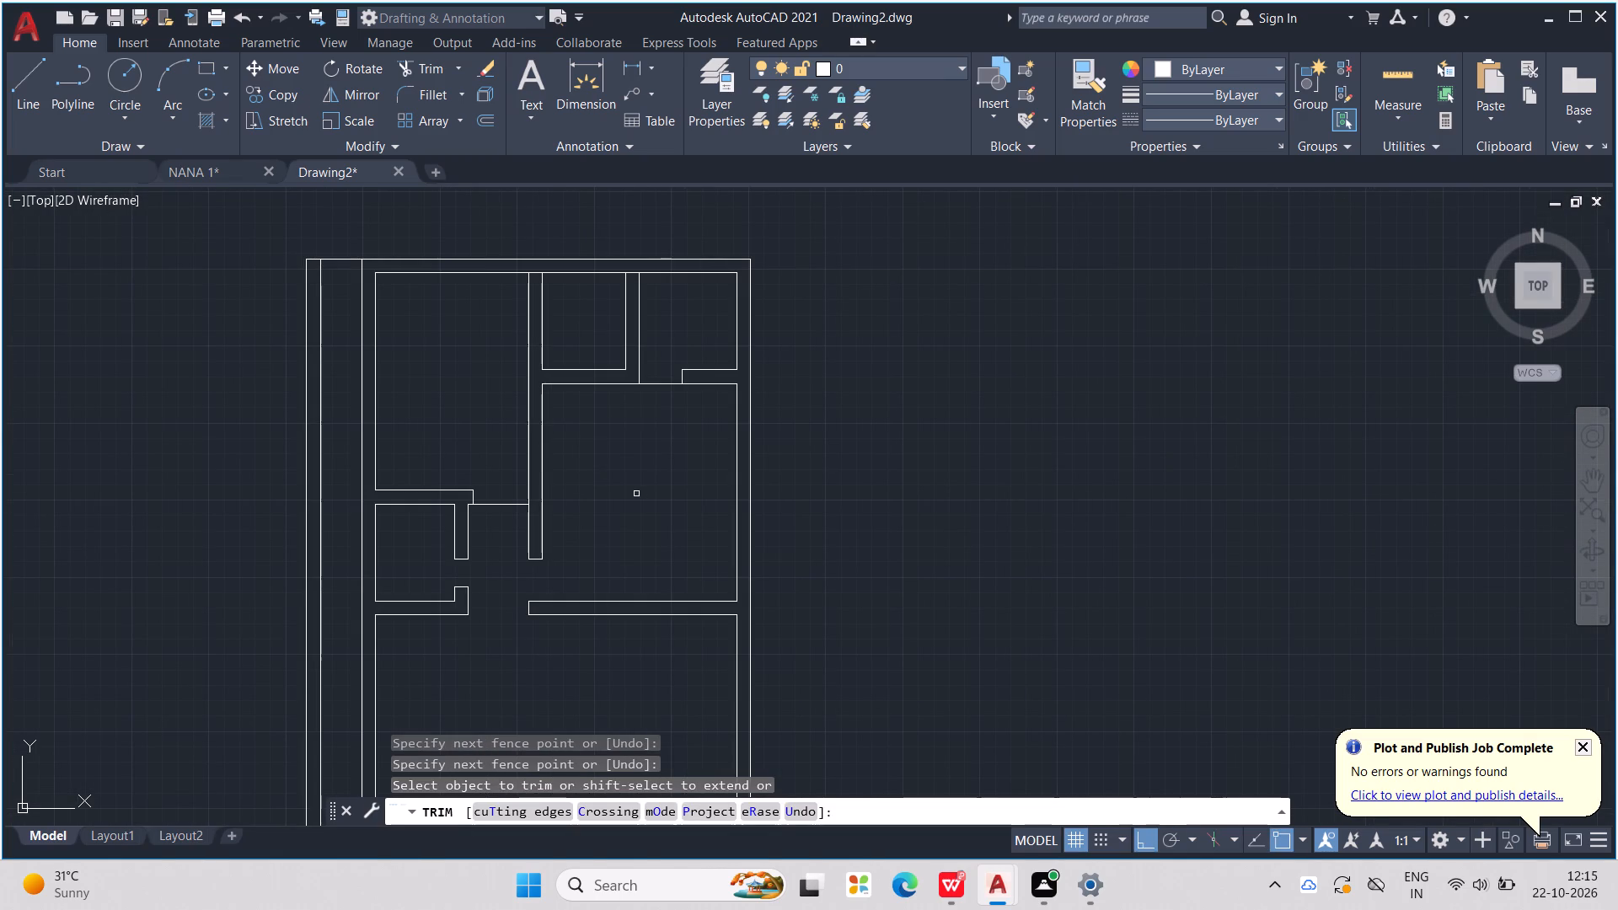
pyautogui.press('Escape')
pyautogui.press('Escape')
pyautogui.press('Escape')
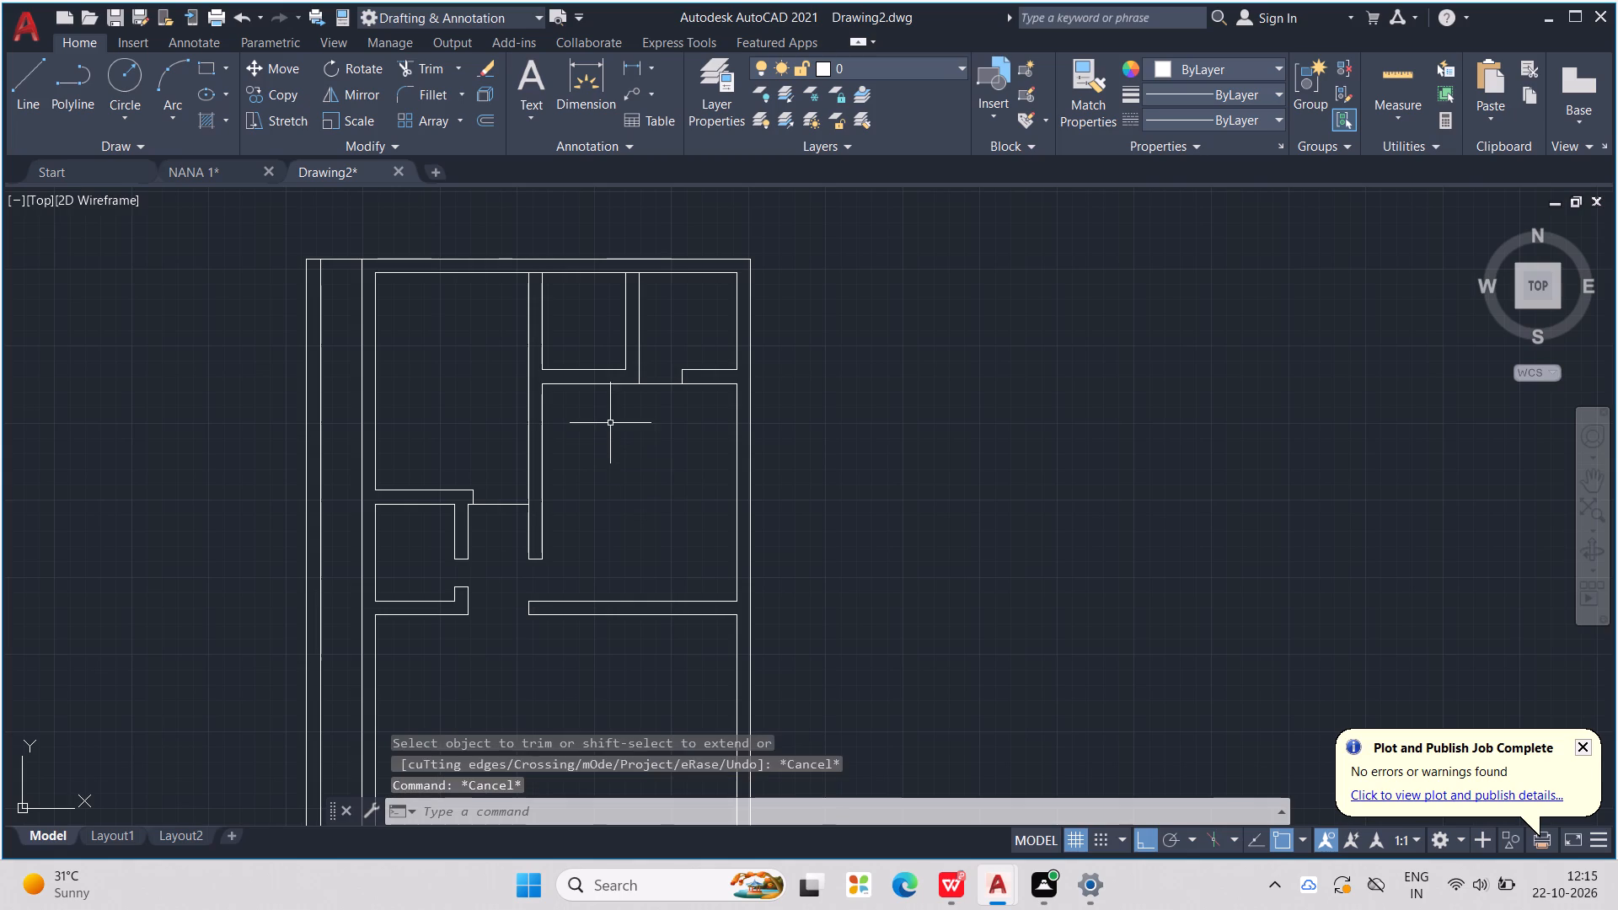
# Extend the small partition's left line down to the cross wall's lower line.
pyautogui.write('EX')
pyautogui.press('Return')
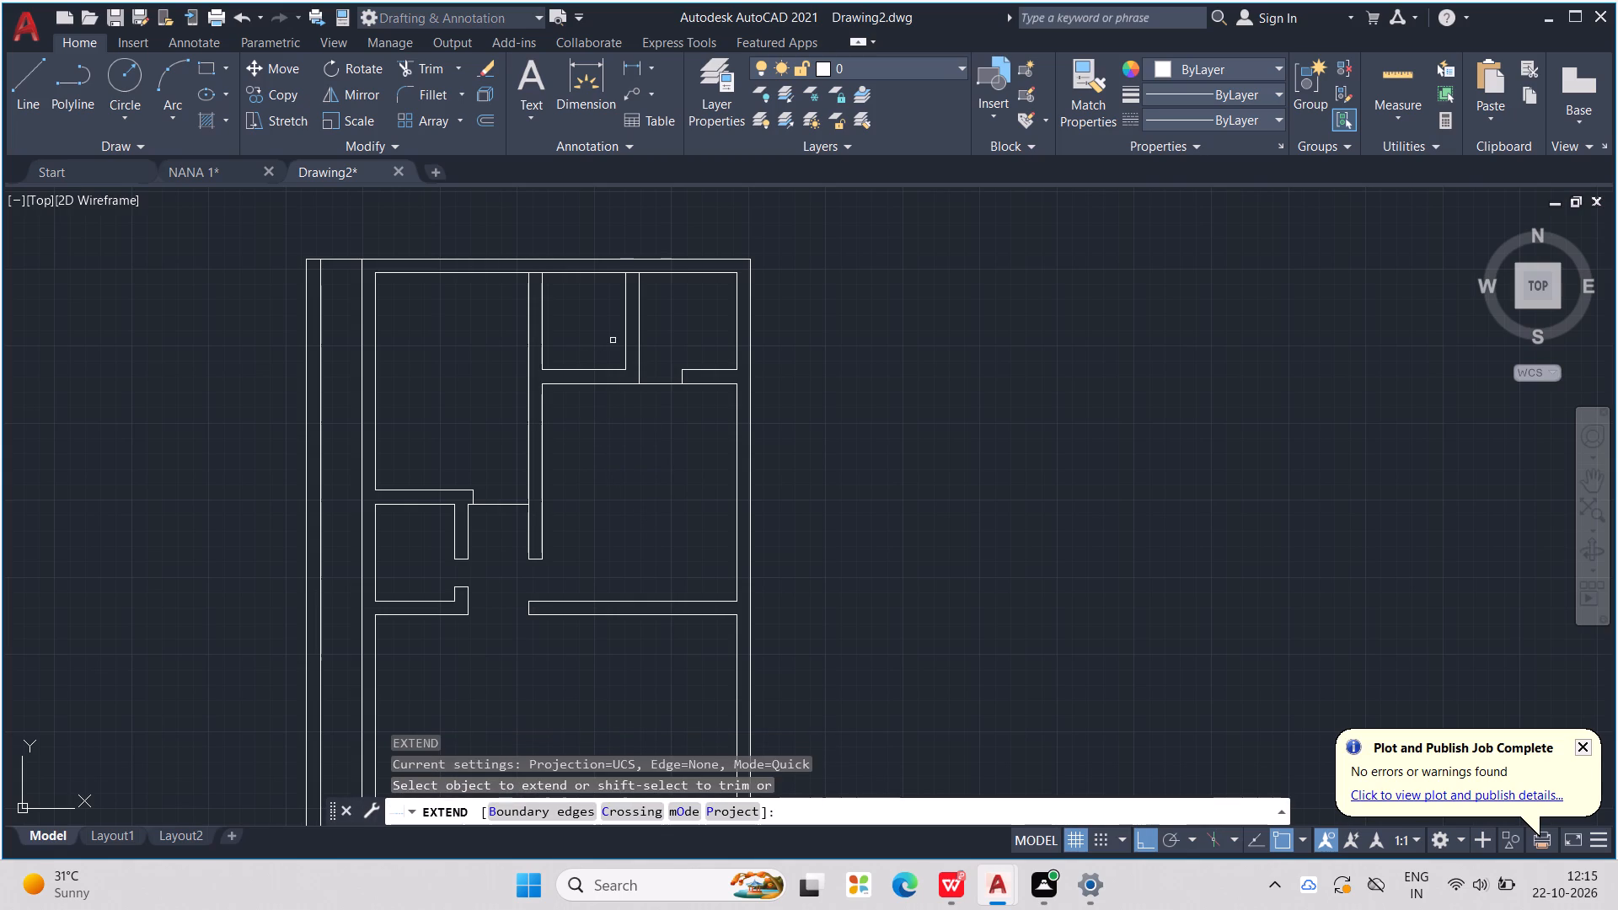
pyautogui.click(624, 340)
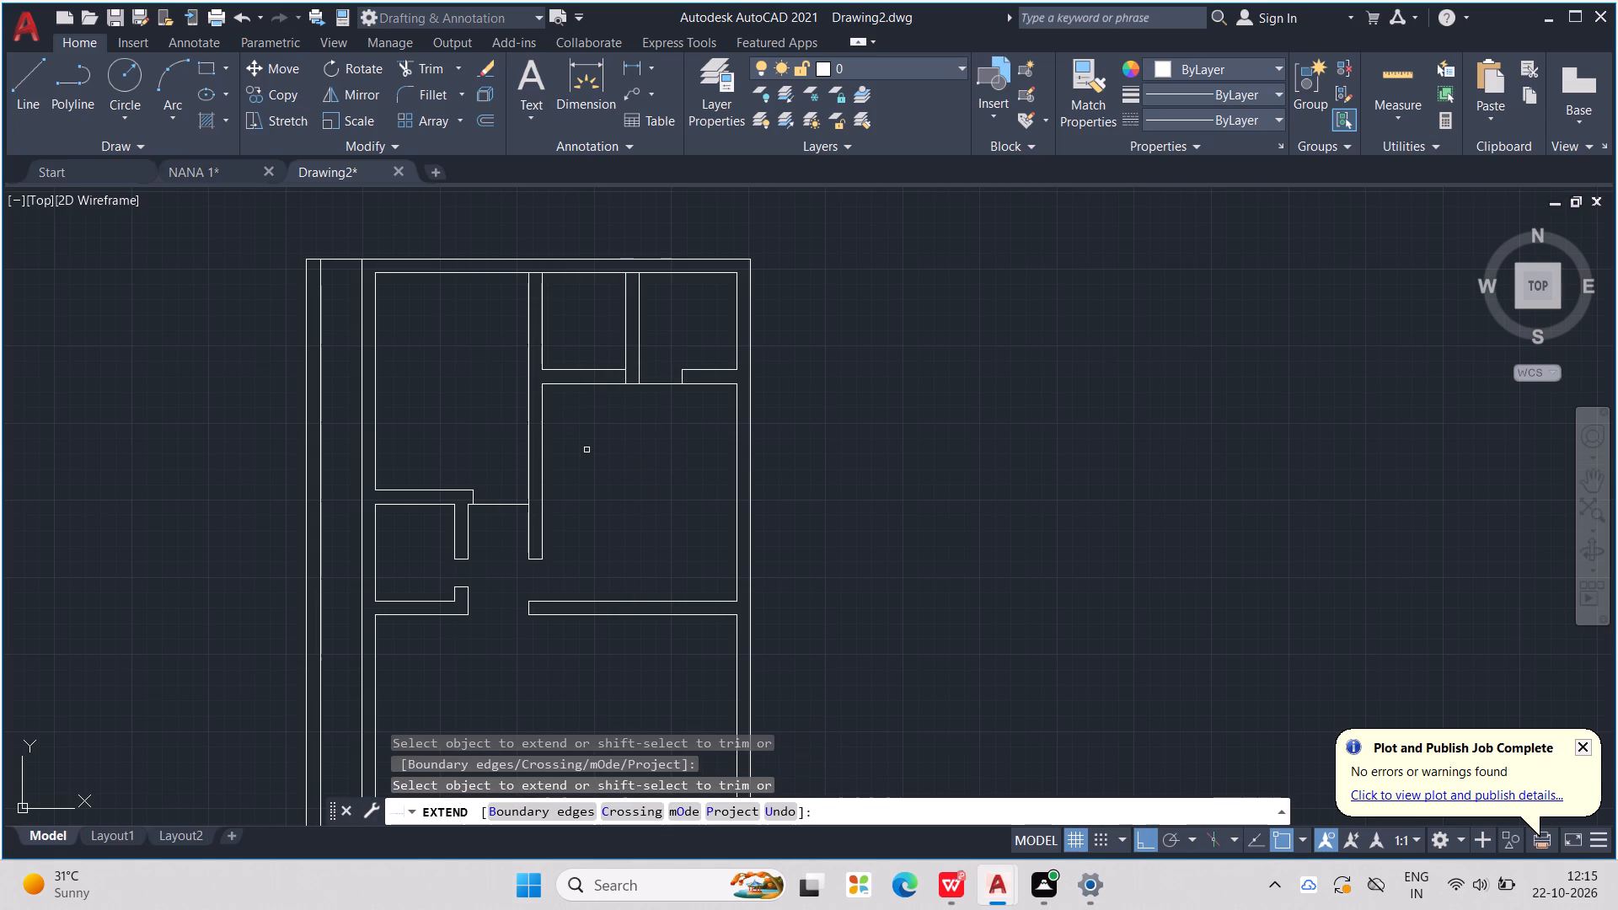
pyautogui.press('Escape')
pyautogui.press('Escape')
pyautogui.press('Escape')
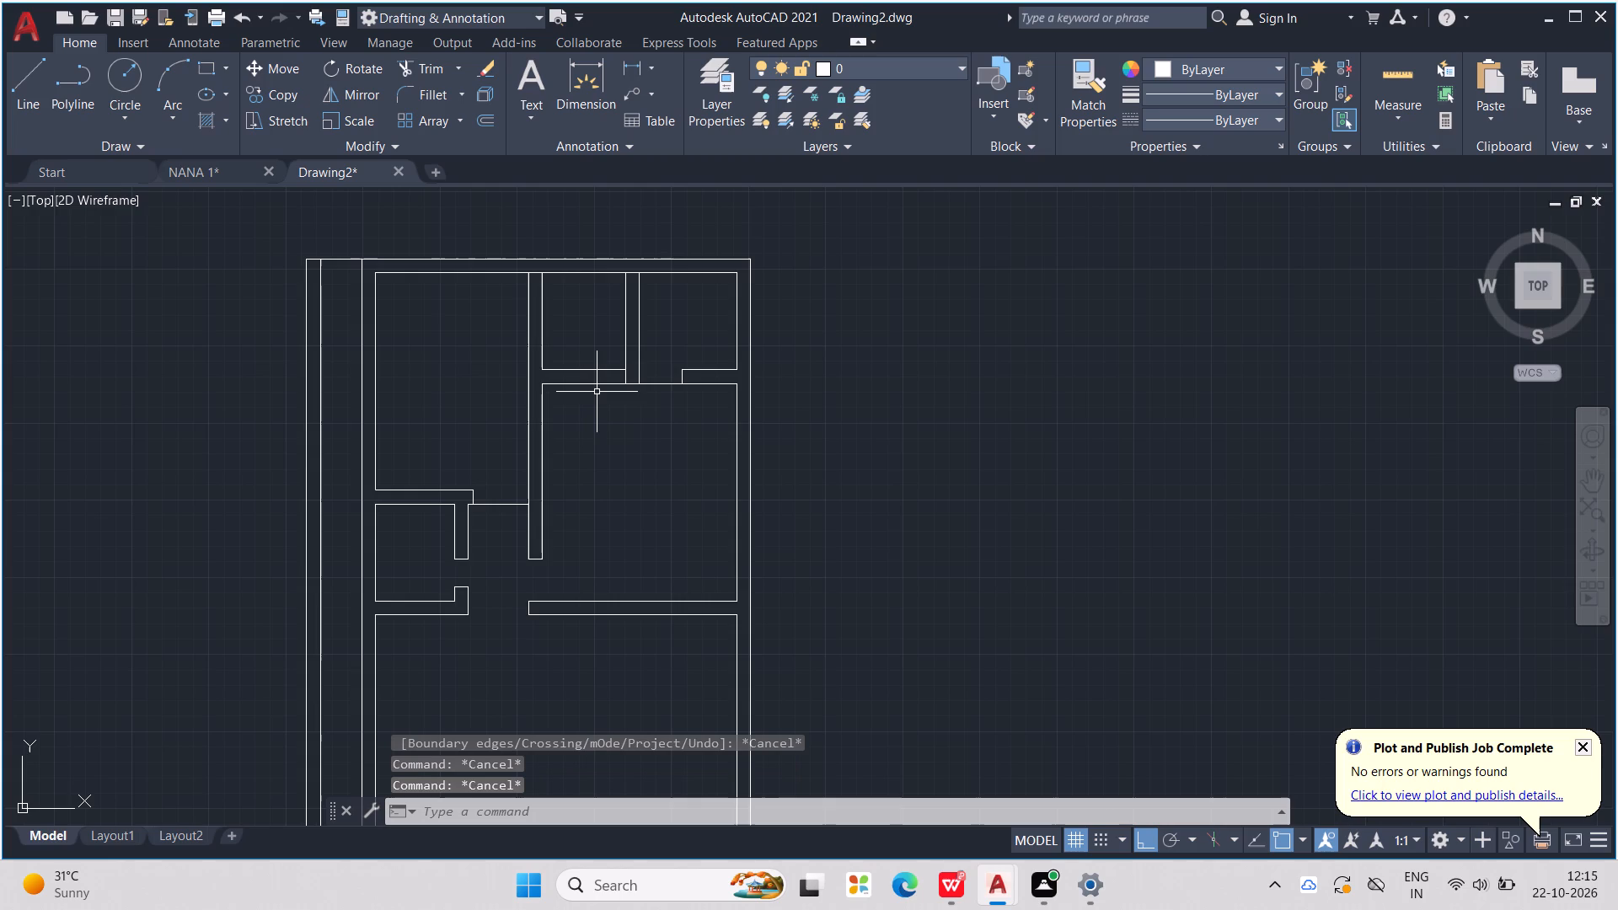
# Extend the central partition's right line down through the top-right cross wall to its lower line.
pyautogui.scroll(2, 595, 388)
pyautogui.press('Escape')
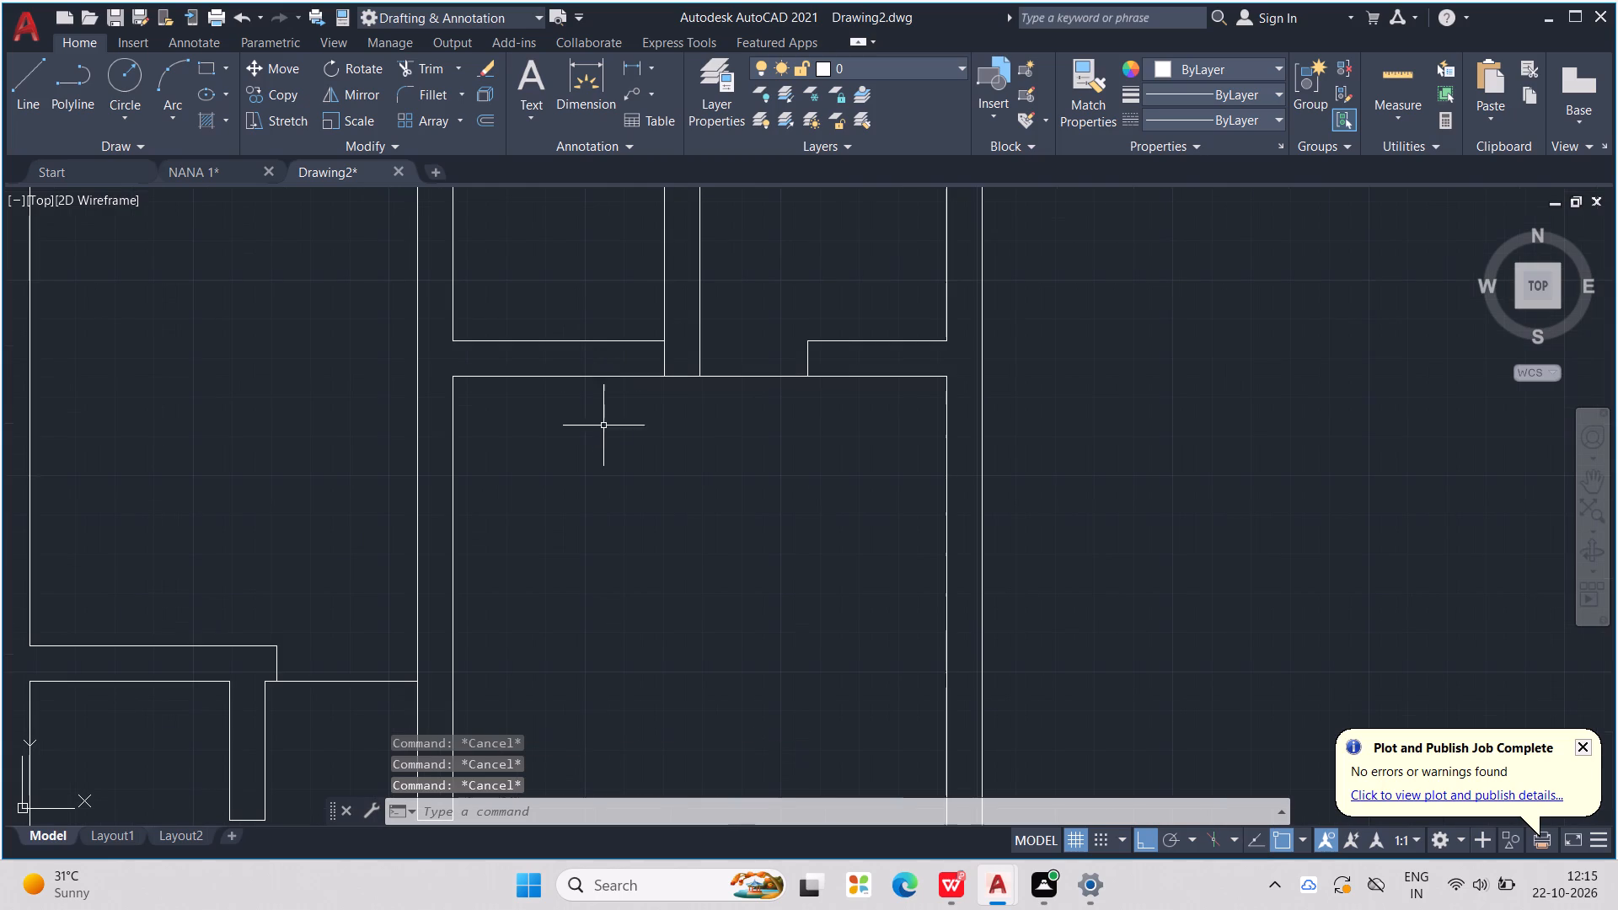
pyautogui.press('Escape')
pyautogui.press('Escape')
pyautogui.press('e')
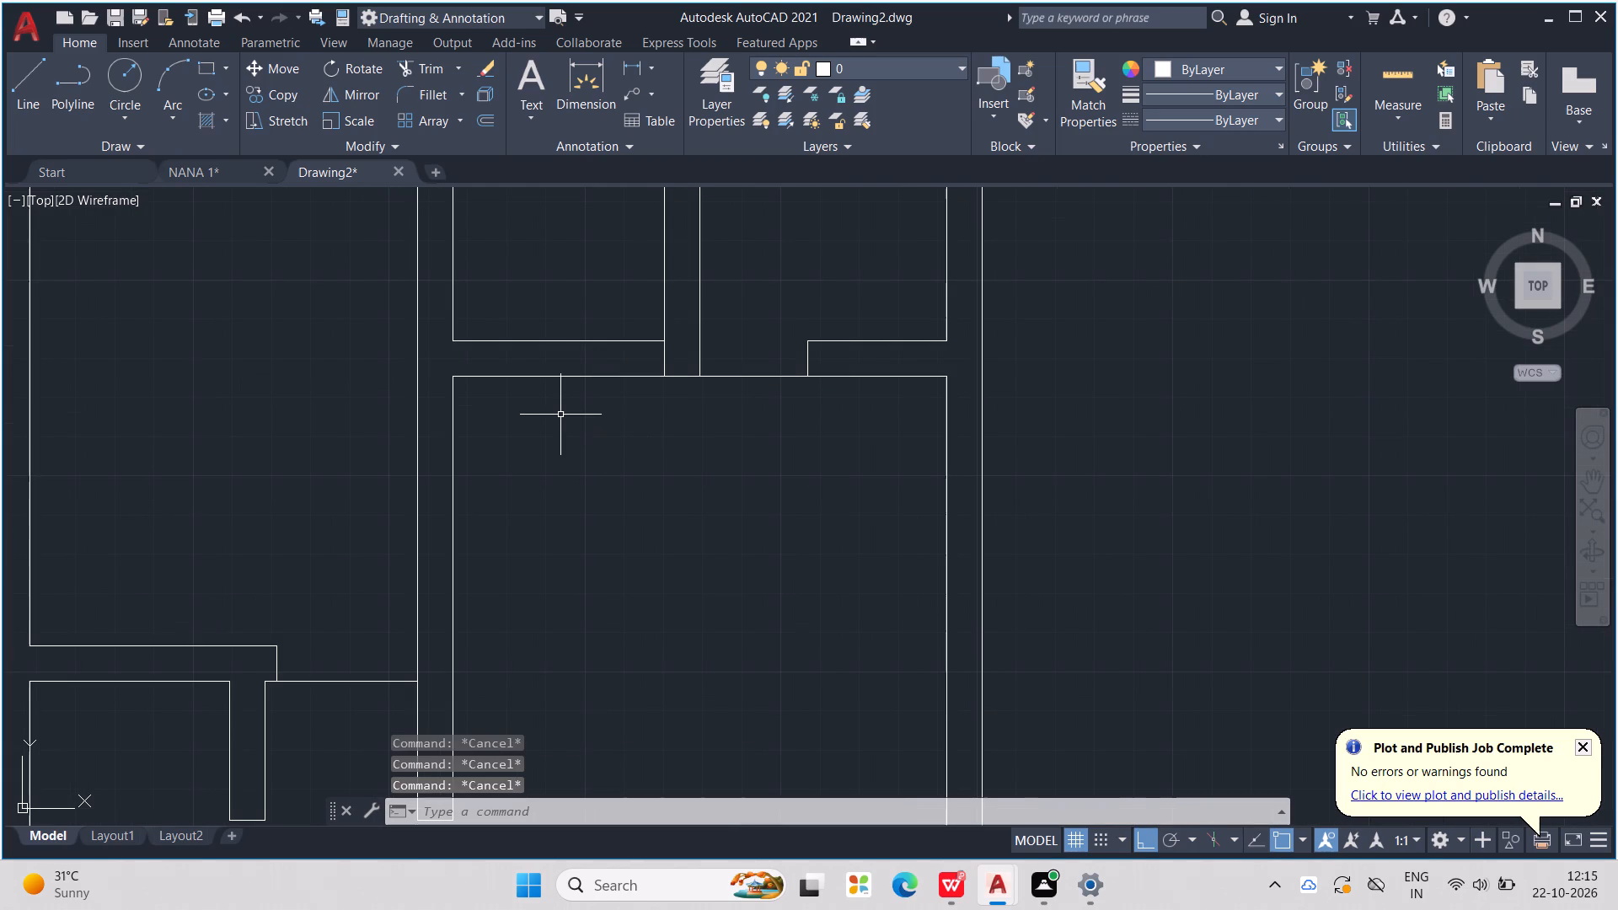
pyautogui.press('x')
pyautogui.press('Return')
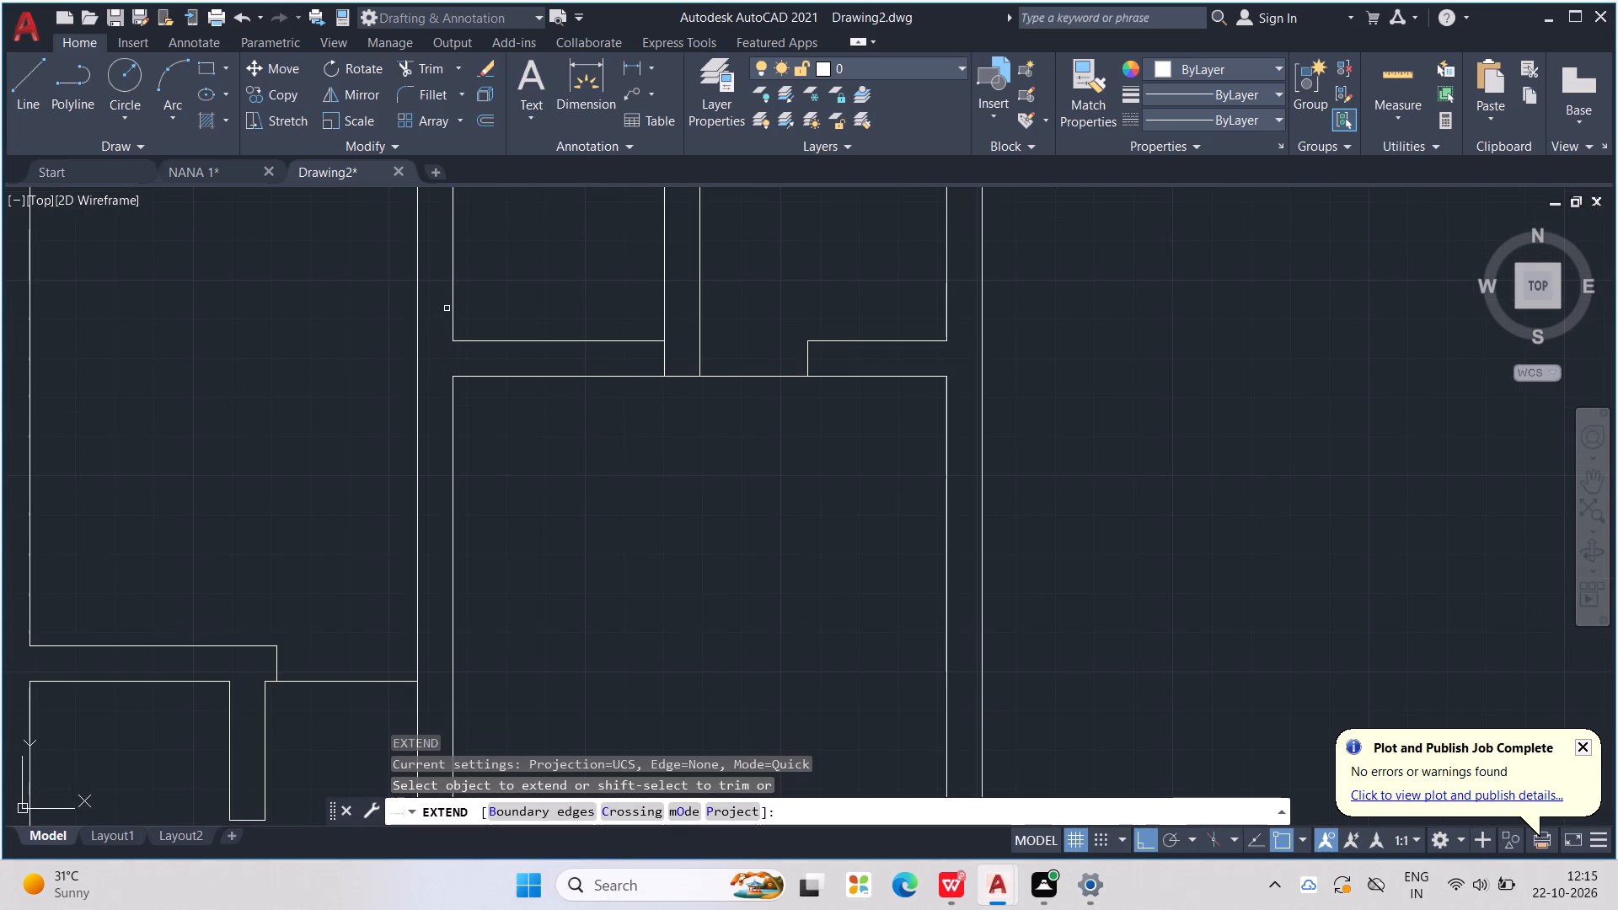
pyautogui.click(454, 299)
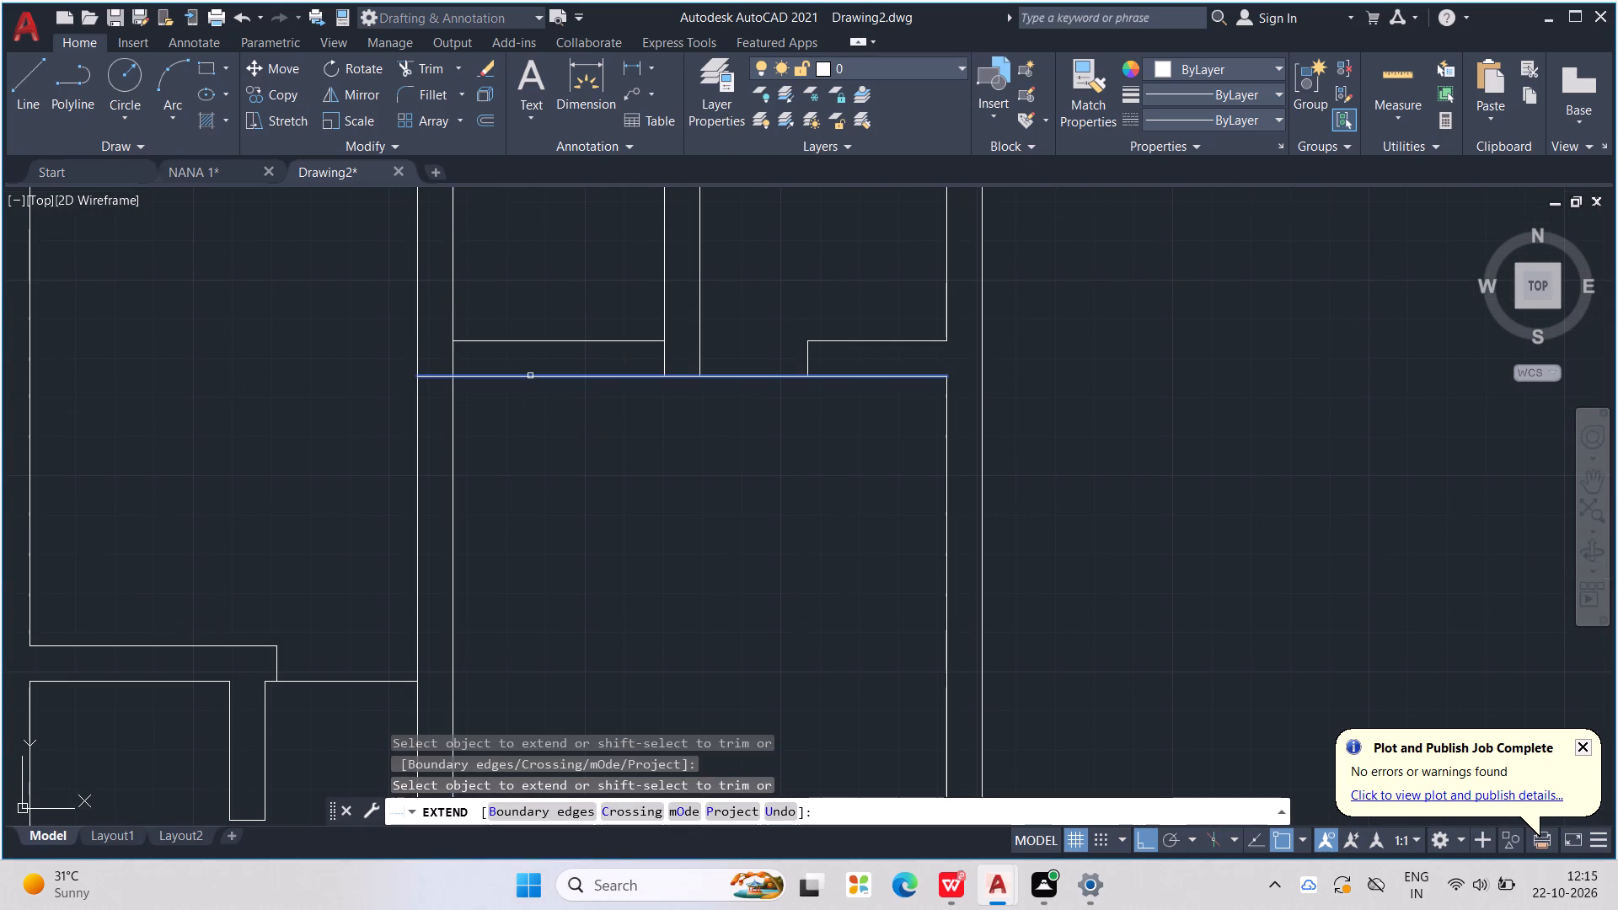
pyautogui.press('Escape')
pyautogui.press('Escape')
pyautogui.press('Escape')
pyautogui.press('Escape')
# Trim the top-right cross wall's lower line between the central partition and the small partition.
pyautogui.write('TR')
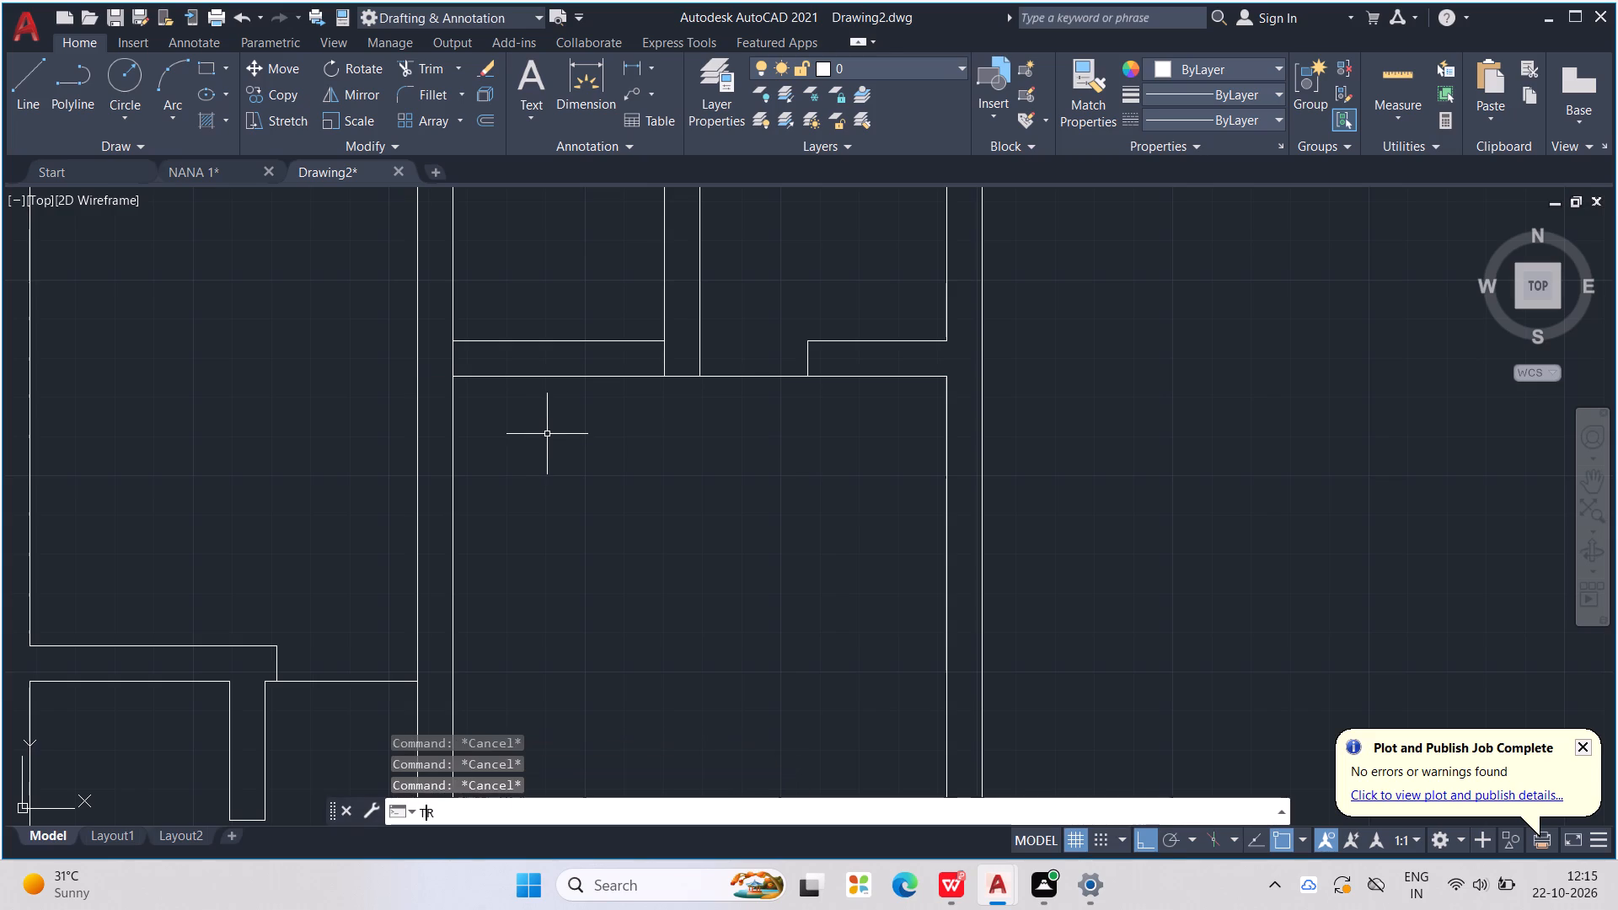
pyautogui.press('Return')
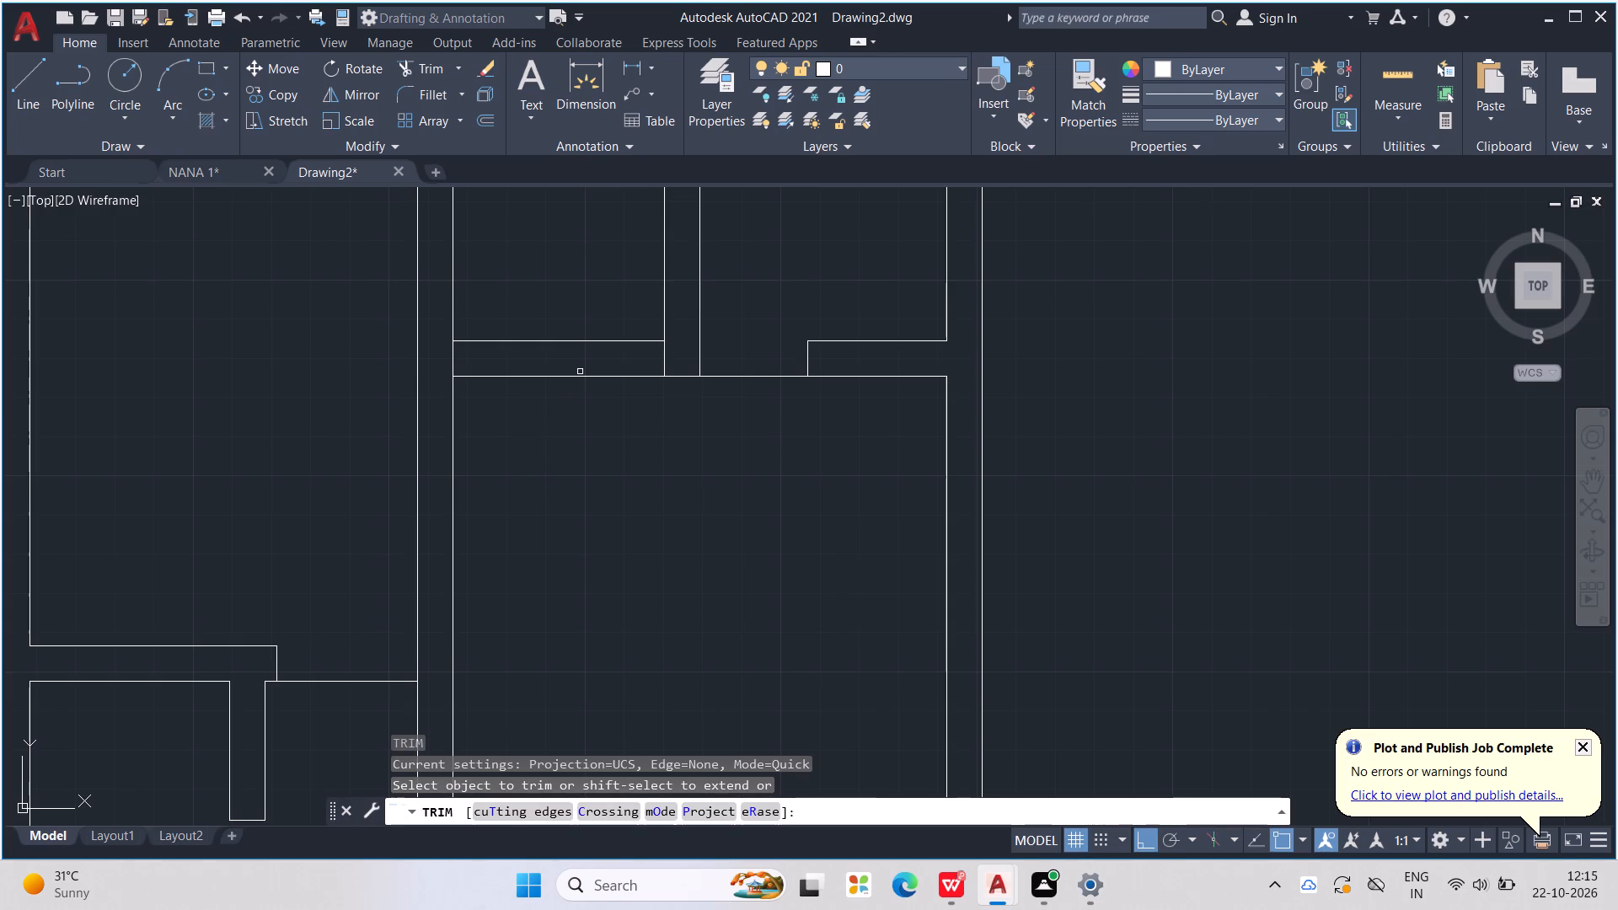
pyautogui.moveTo(580, 372); pyautogui.dragTo(595, 407)
pyautogui.press('Escape')
pyautogui.press('Escape')
pyautogui.press('Escape')
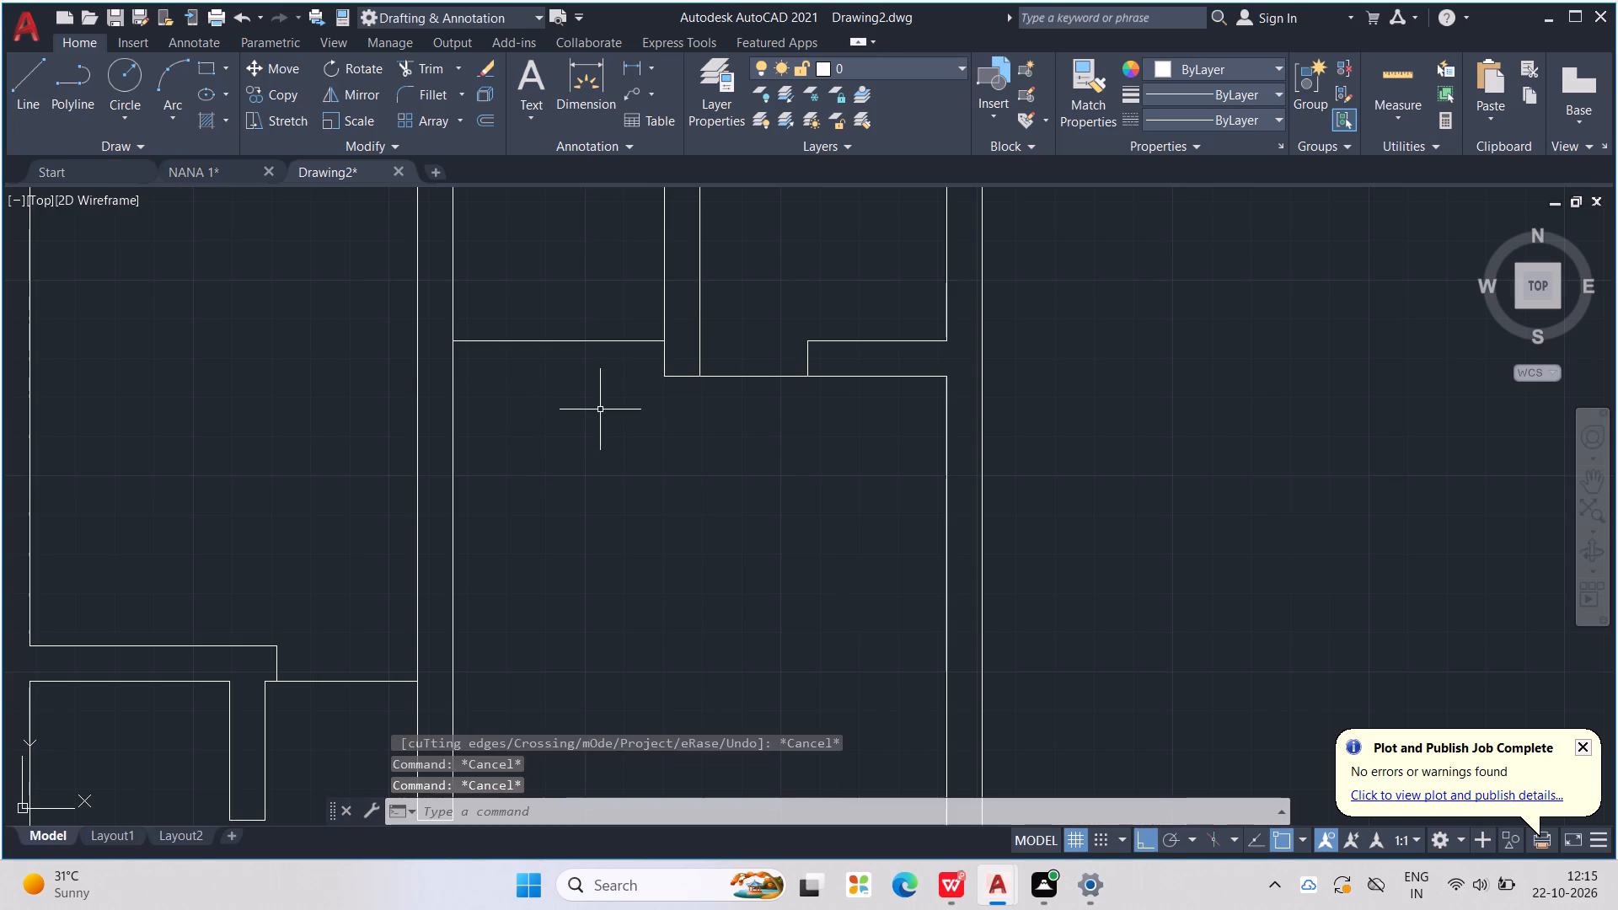
# Offset the top-right cross wall's line between the central partition and the small partition 4.5" downward.
pyautogui.write('OFF')
pyautogui.press('Return')
pyautogui.write('4.5"')
pyautogui.press('Return')
pyautogui.click(558, 342)
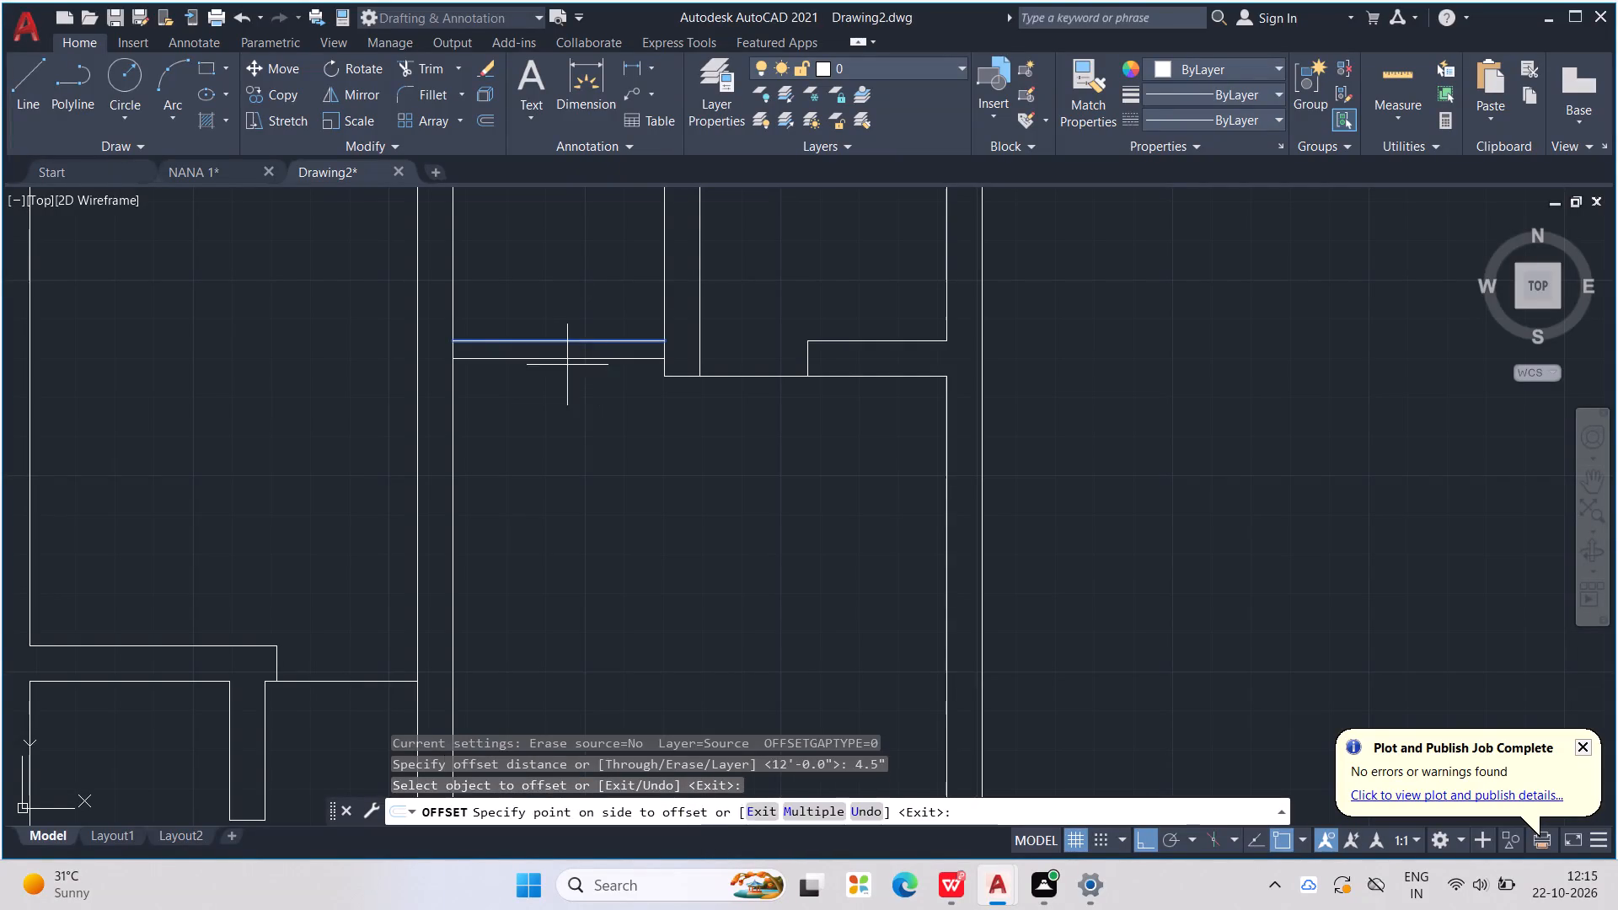
pyautogui.click(567, 365)
pyautogui.press('Escape')
pyautogui.press('Escape')
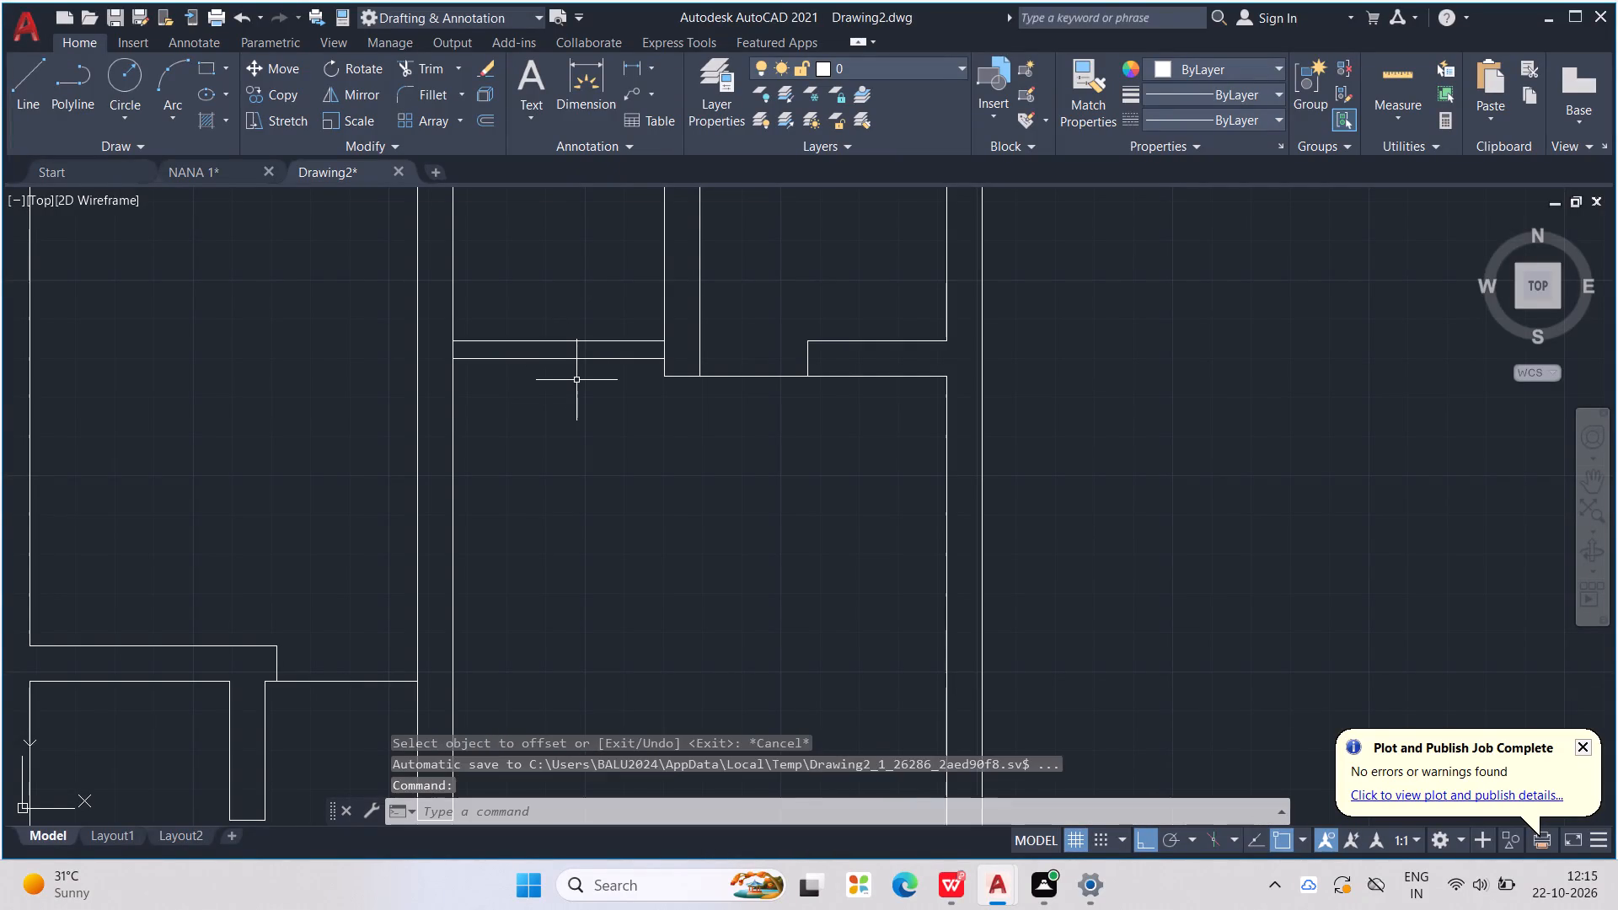
pyautogui.press('Escape')
pyautogui.scroll(-2, 577, 380)
pyautogui.press('Escape')
pyautogui.press('Escape')
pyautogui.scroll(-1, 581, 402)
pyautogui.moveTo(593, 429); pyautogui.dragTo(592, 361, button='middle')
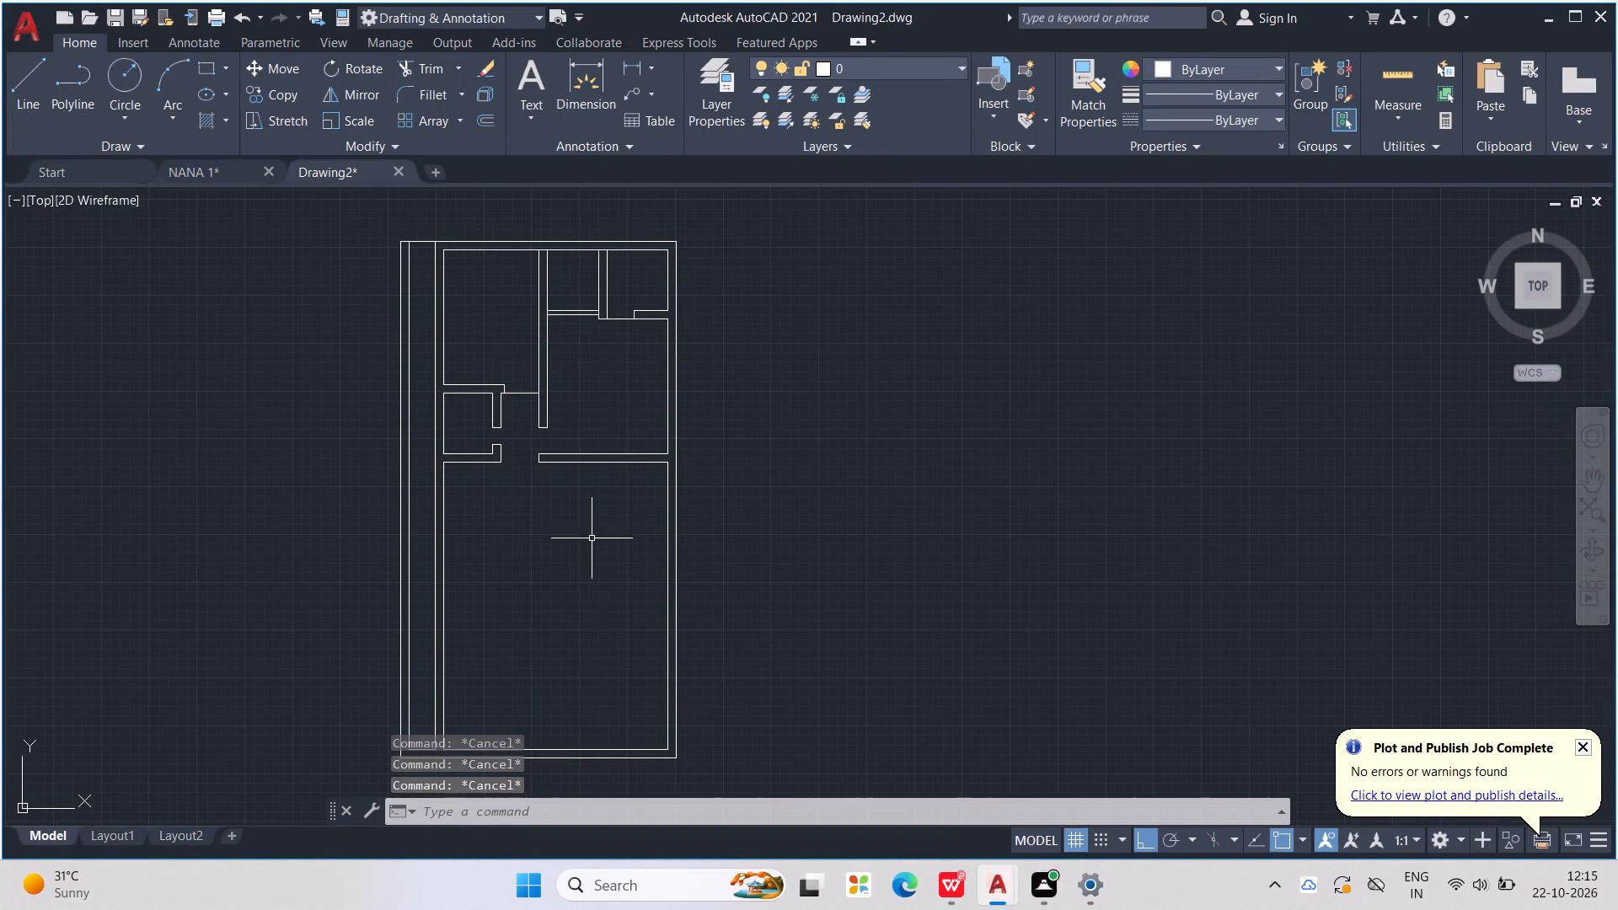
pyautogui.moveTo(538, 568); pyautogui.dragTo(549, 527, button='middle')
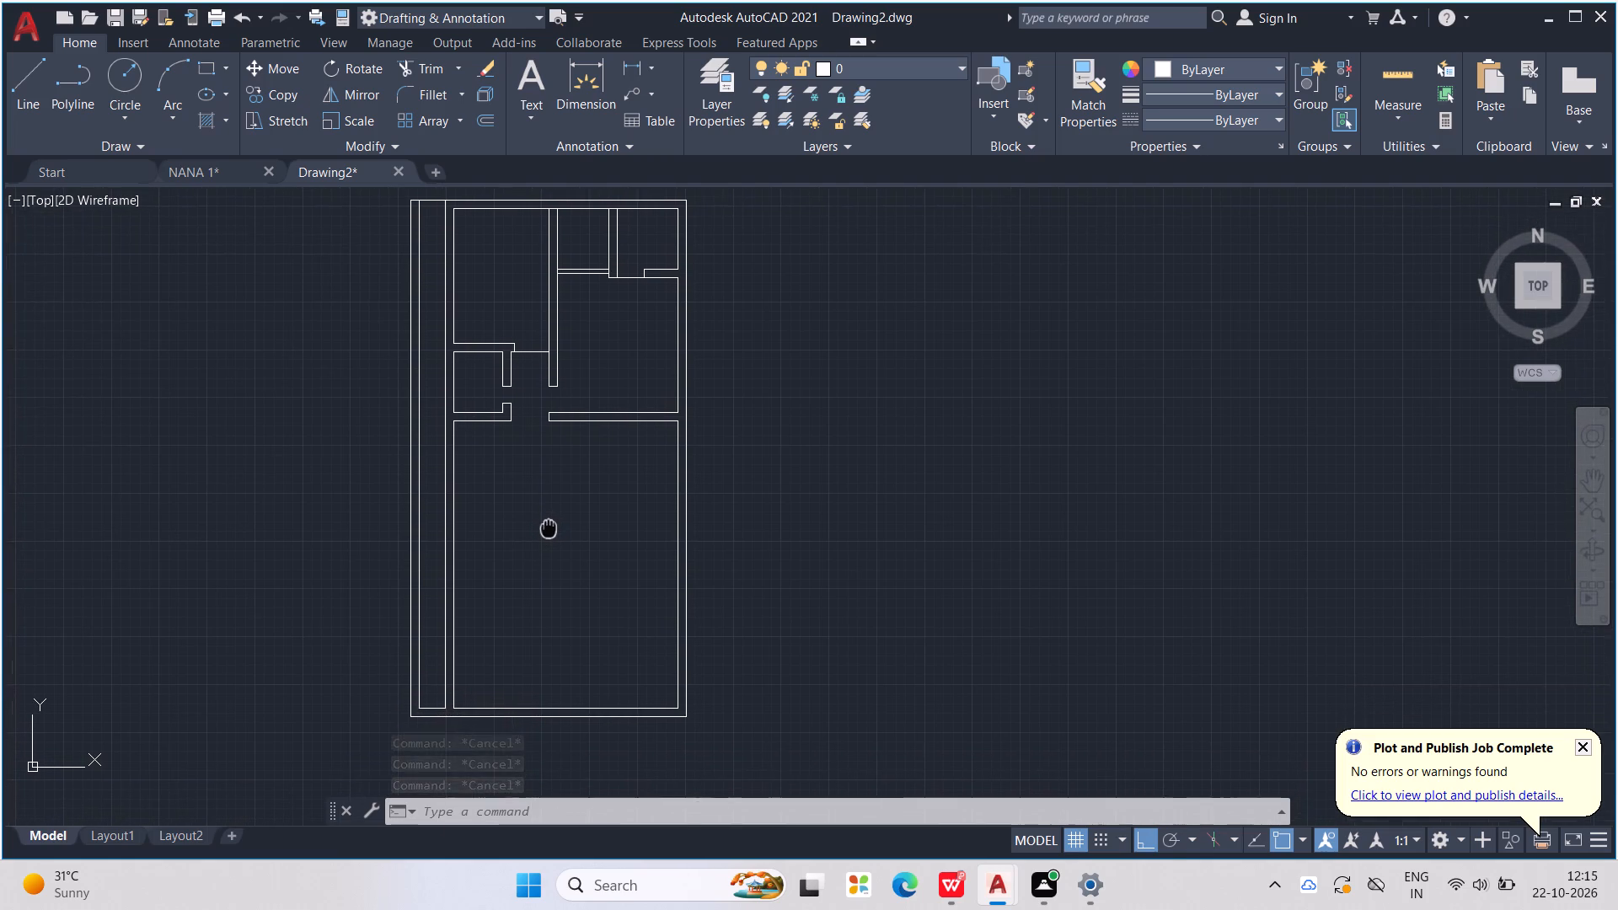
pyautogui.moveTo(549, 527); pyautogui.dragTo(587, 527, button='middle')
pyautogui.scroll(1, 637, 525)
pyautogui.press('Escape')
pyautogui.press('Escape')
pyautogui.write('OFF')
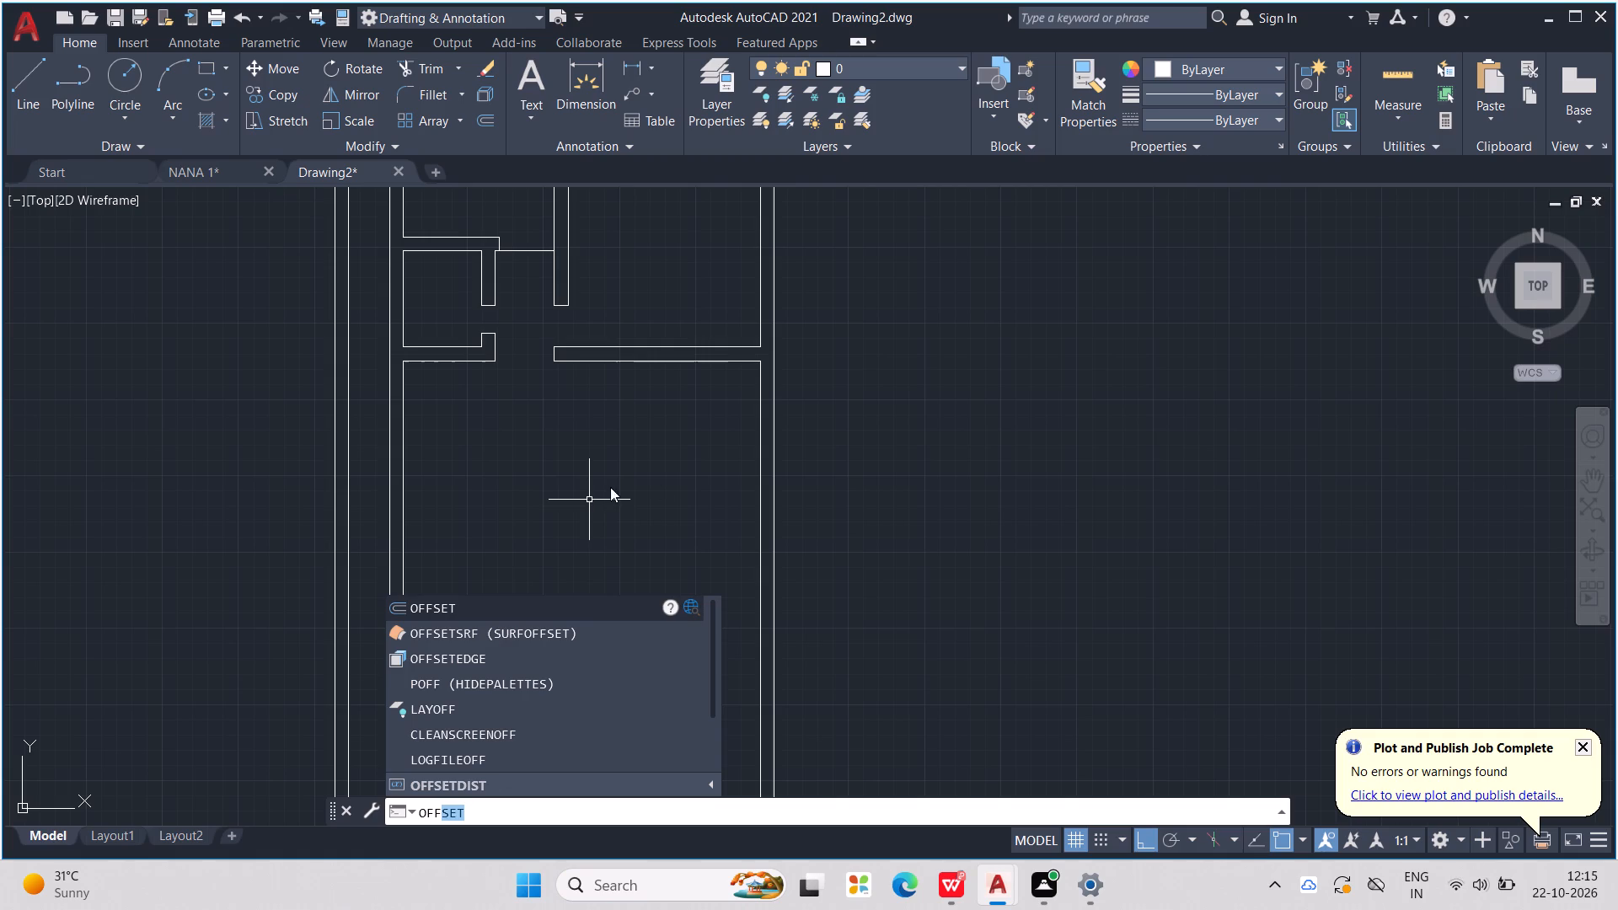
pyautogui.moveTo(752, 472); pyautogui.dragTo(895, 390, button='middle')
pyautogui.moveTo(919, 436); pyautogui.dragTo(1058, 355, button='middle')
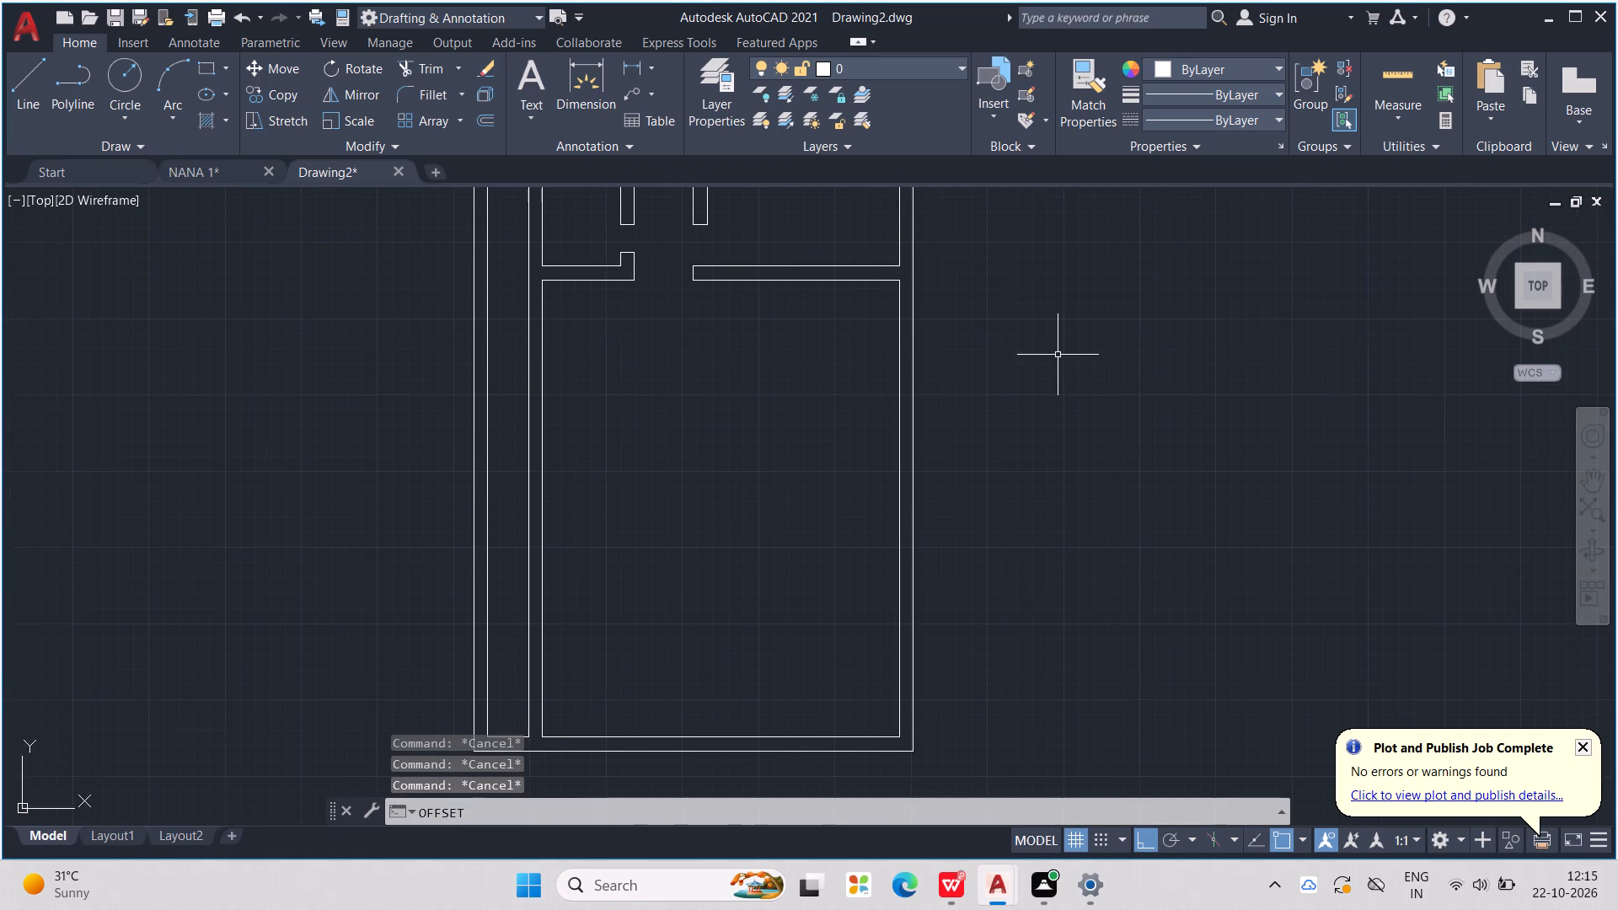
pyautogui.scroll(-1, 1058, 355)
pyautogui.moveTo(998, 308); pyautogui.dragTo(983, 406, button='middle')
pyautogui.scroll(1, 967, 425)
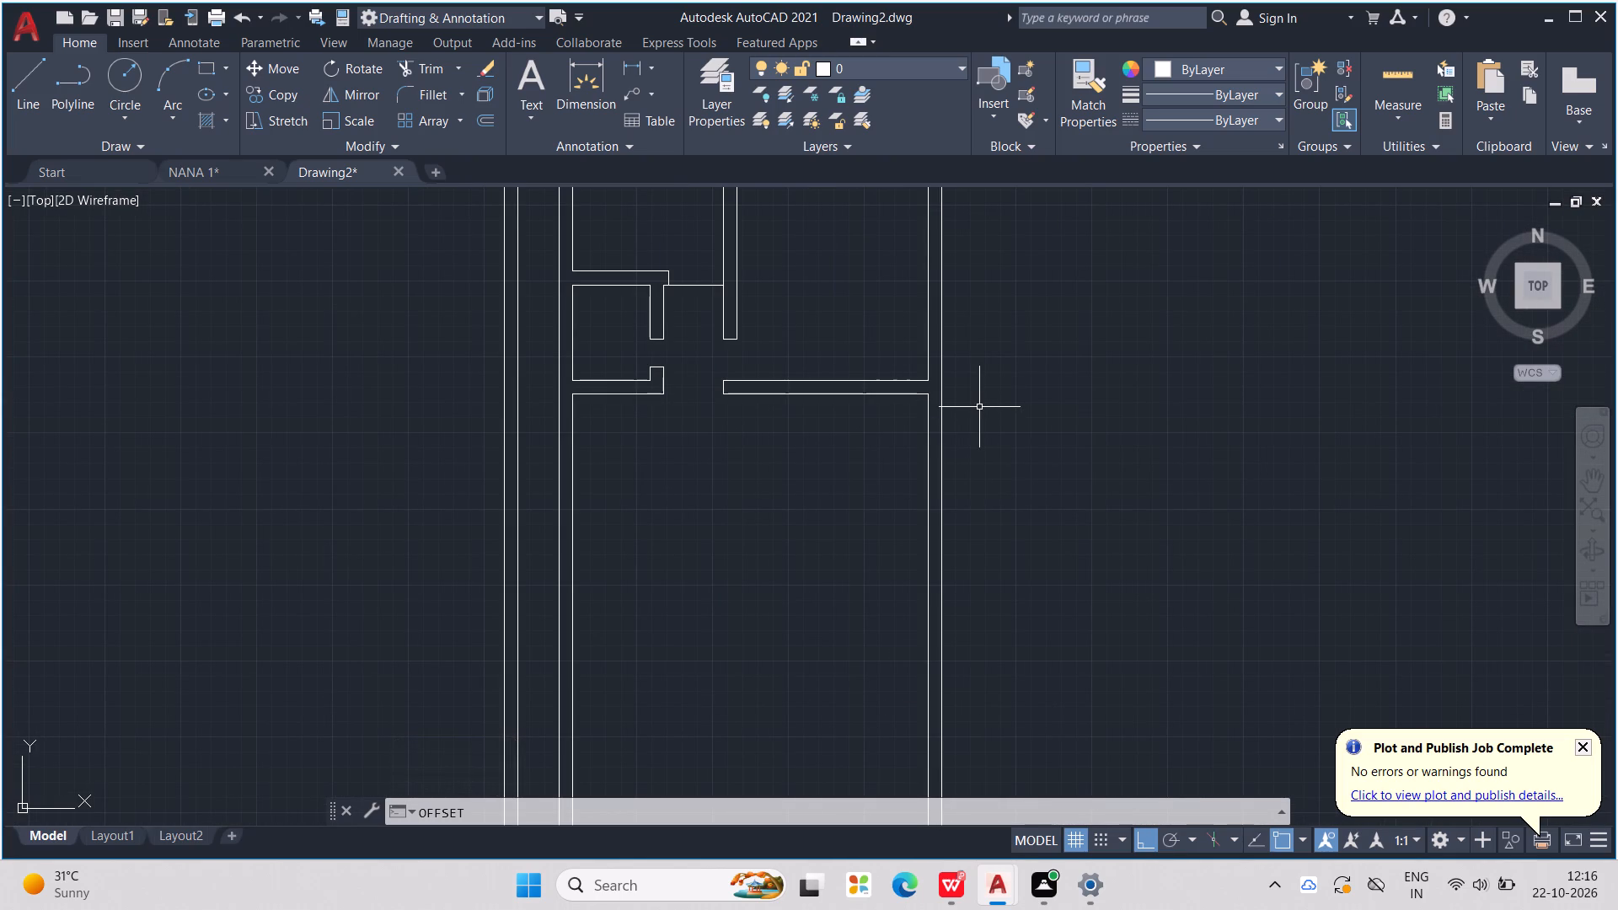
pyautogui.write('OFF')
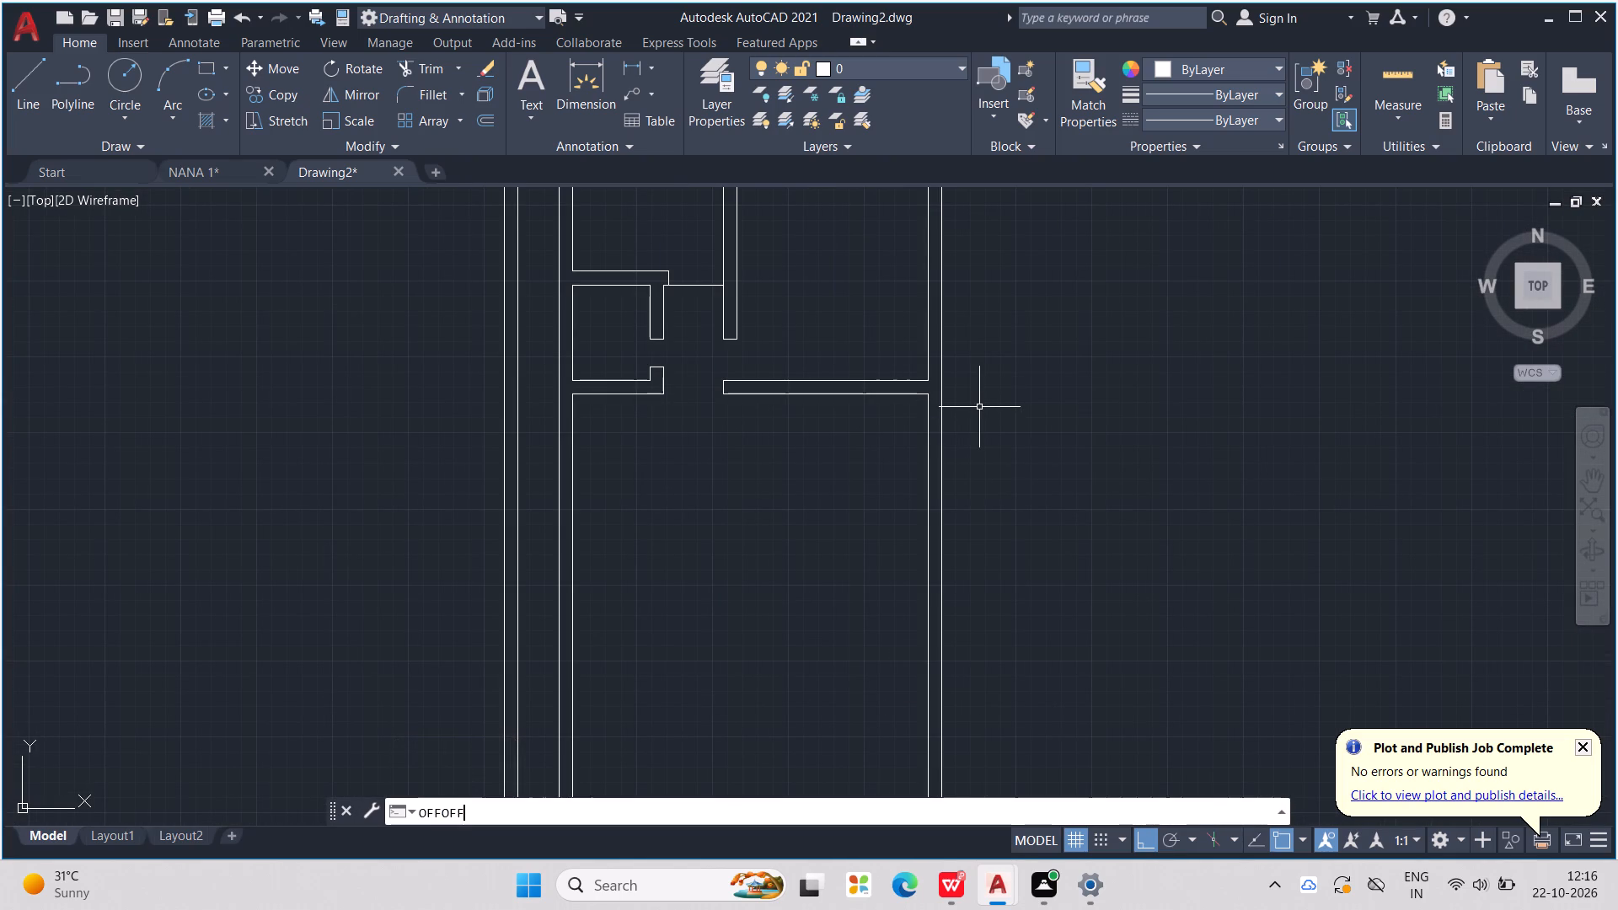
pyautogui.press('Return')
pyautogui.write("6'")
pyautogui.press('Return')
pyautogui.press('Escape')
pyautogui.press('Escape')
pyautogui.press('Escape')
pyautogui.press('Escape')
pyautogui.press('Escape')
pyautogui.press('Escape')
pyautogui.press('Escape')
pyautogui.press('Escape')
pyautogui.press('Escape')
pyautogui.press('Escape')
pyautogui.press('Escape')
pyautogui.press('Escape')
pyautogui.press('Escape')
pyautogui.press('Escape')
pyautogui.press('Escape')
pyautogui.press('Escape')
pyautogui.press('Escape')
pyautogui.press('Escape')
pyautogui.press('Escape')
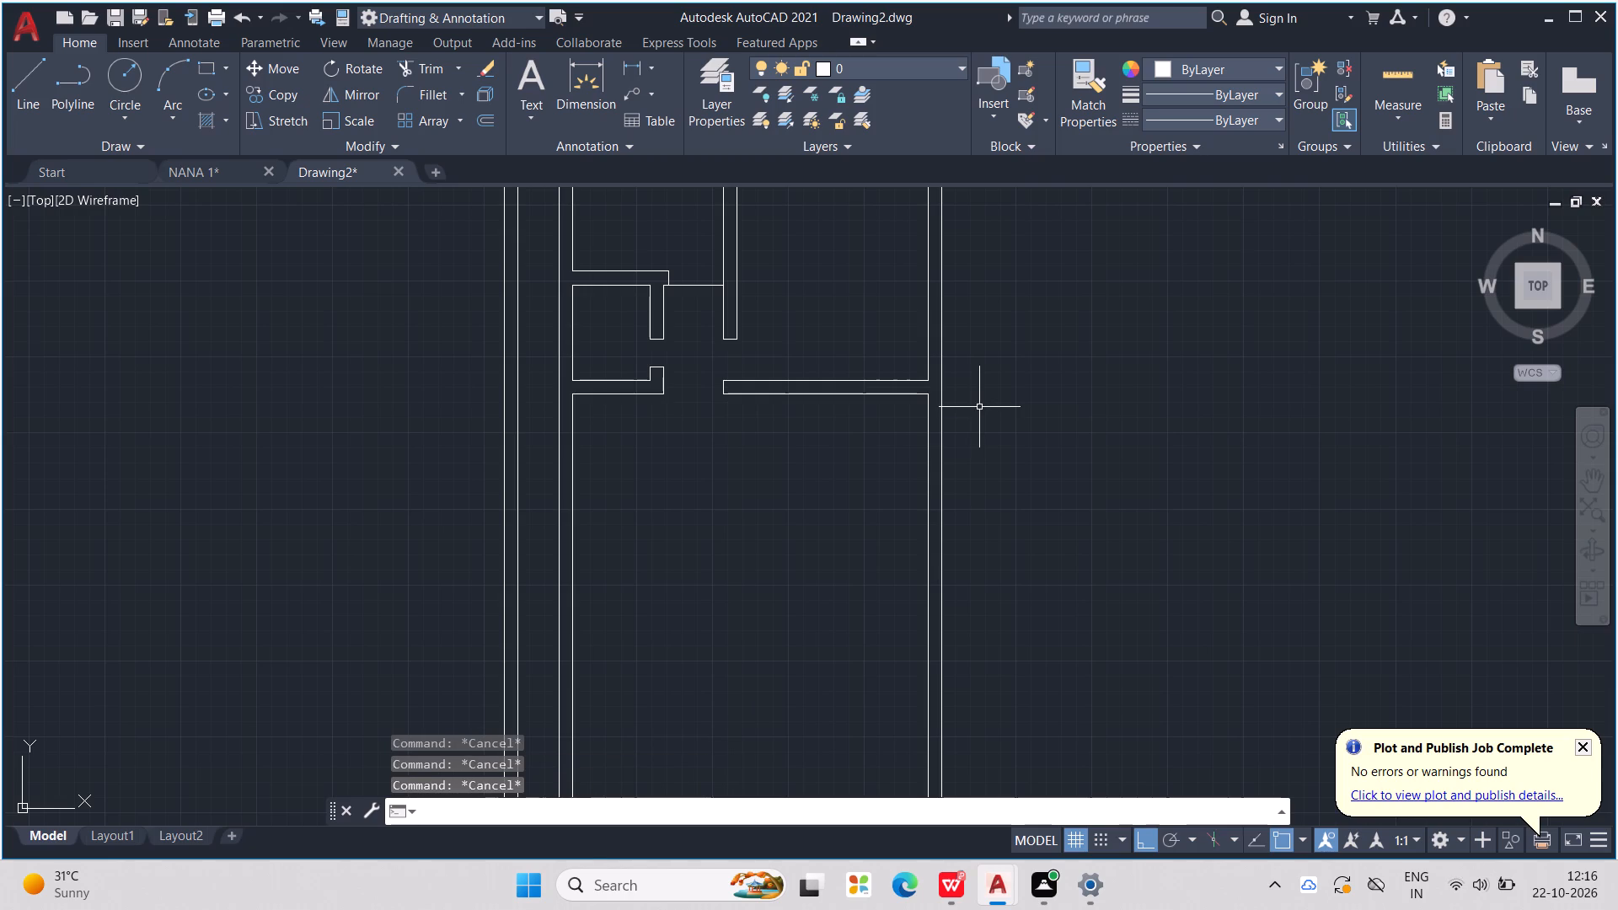
# Offset the right outer wall's inner line 6' into the large lower room.
pyautogui.write('OFF')
pyautogui.press('Return')
pyautogui.write("6'")
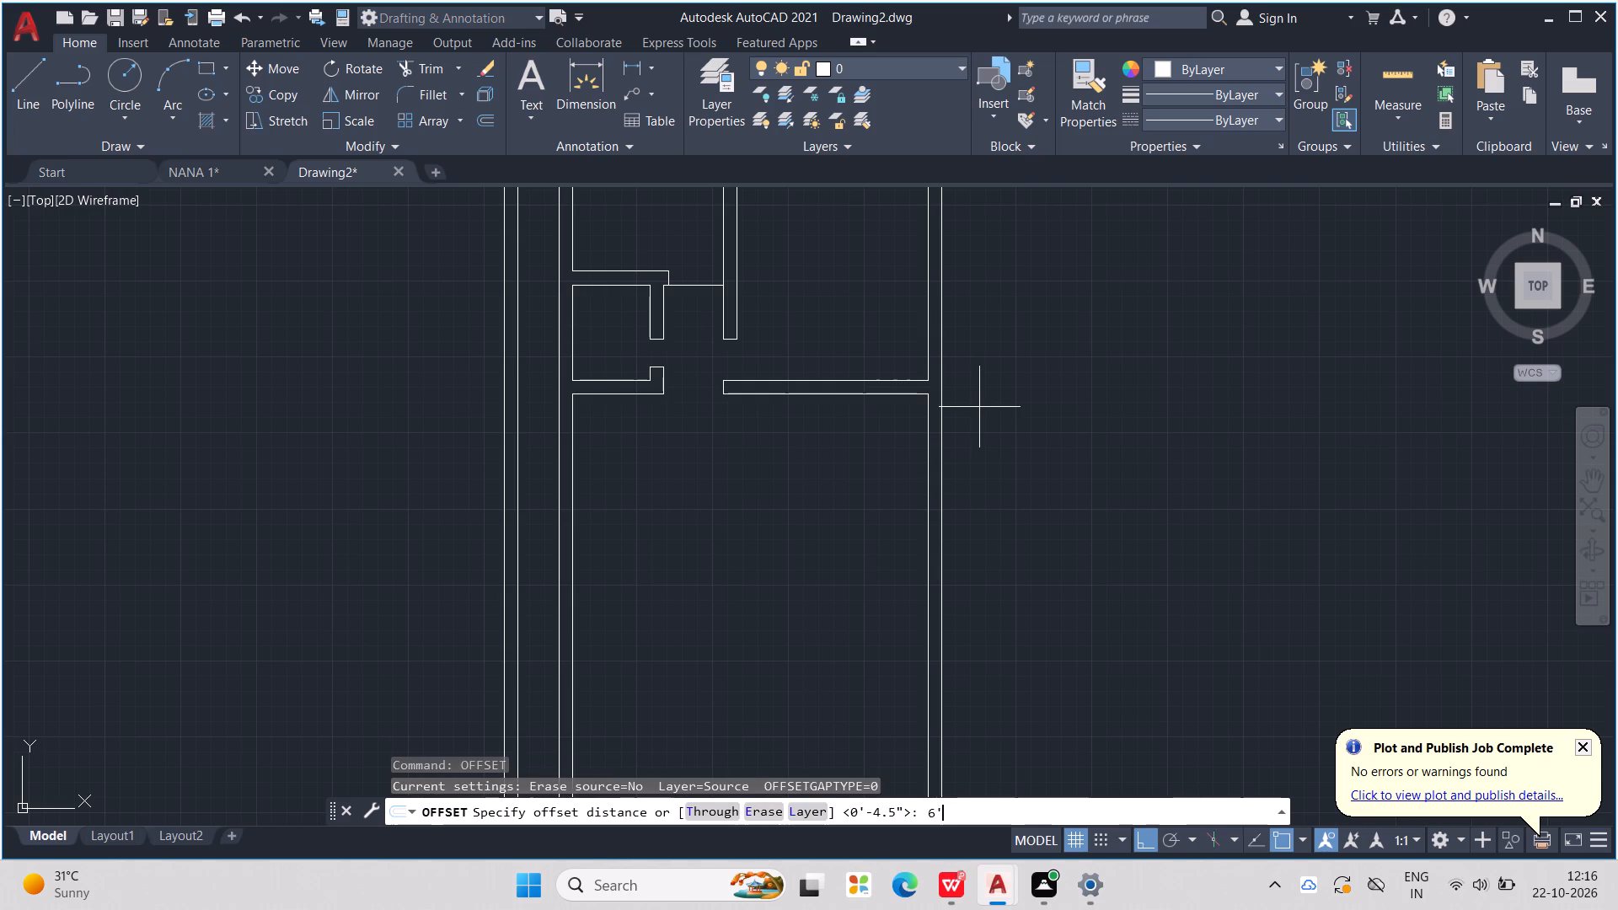
pyautogui.press('Return')
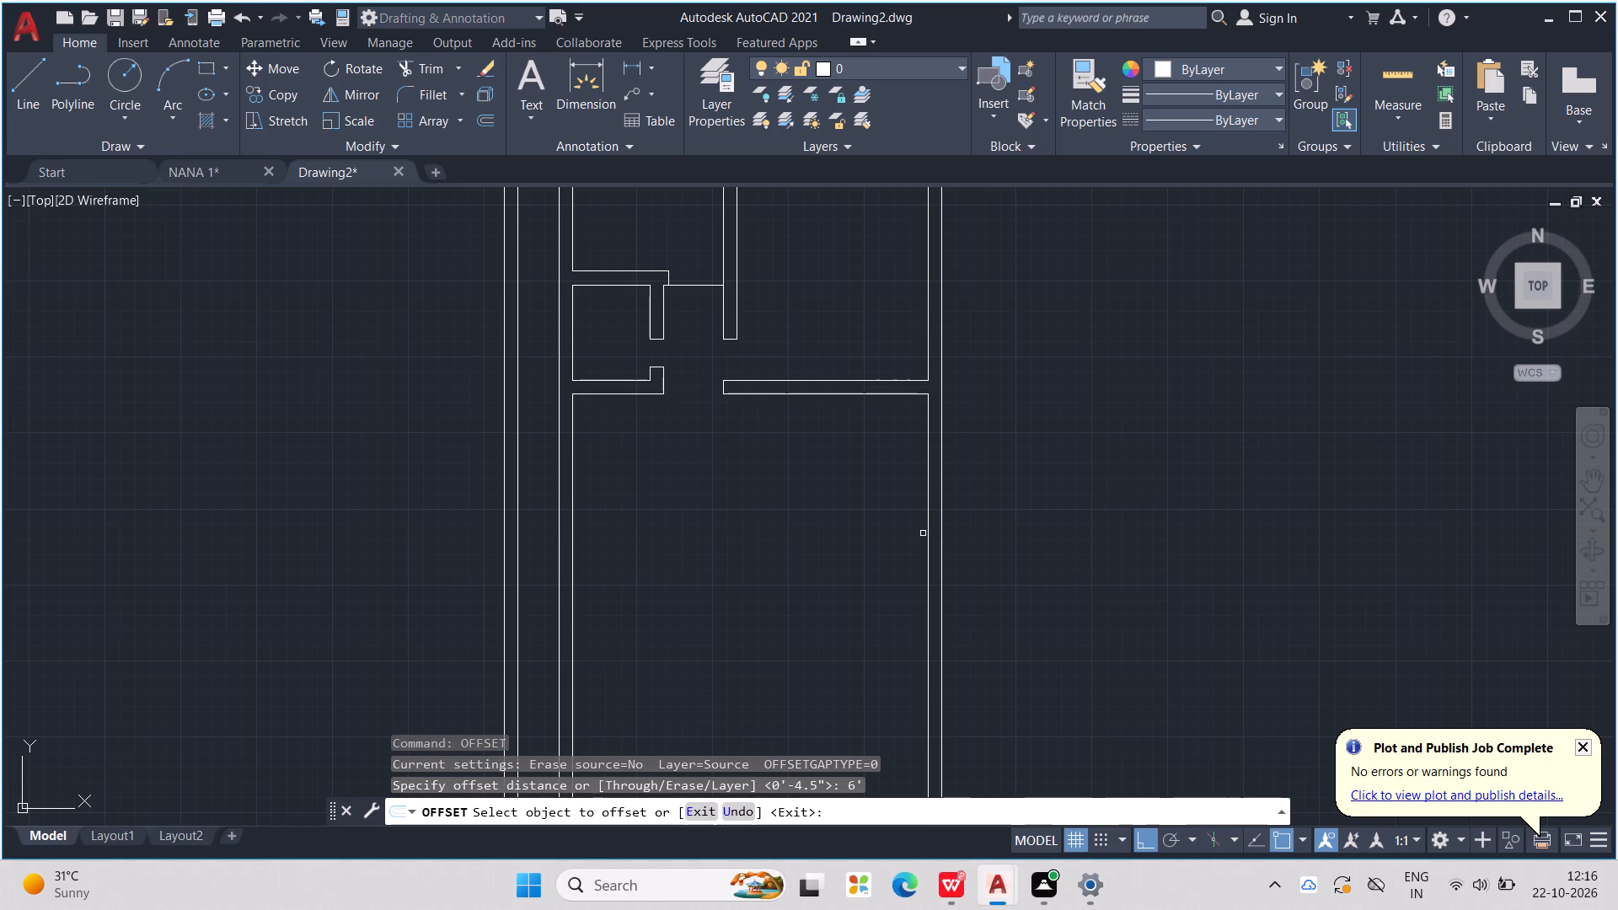
pyautogui.click(926, 524)
pyautogui.click(786, 560)
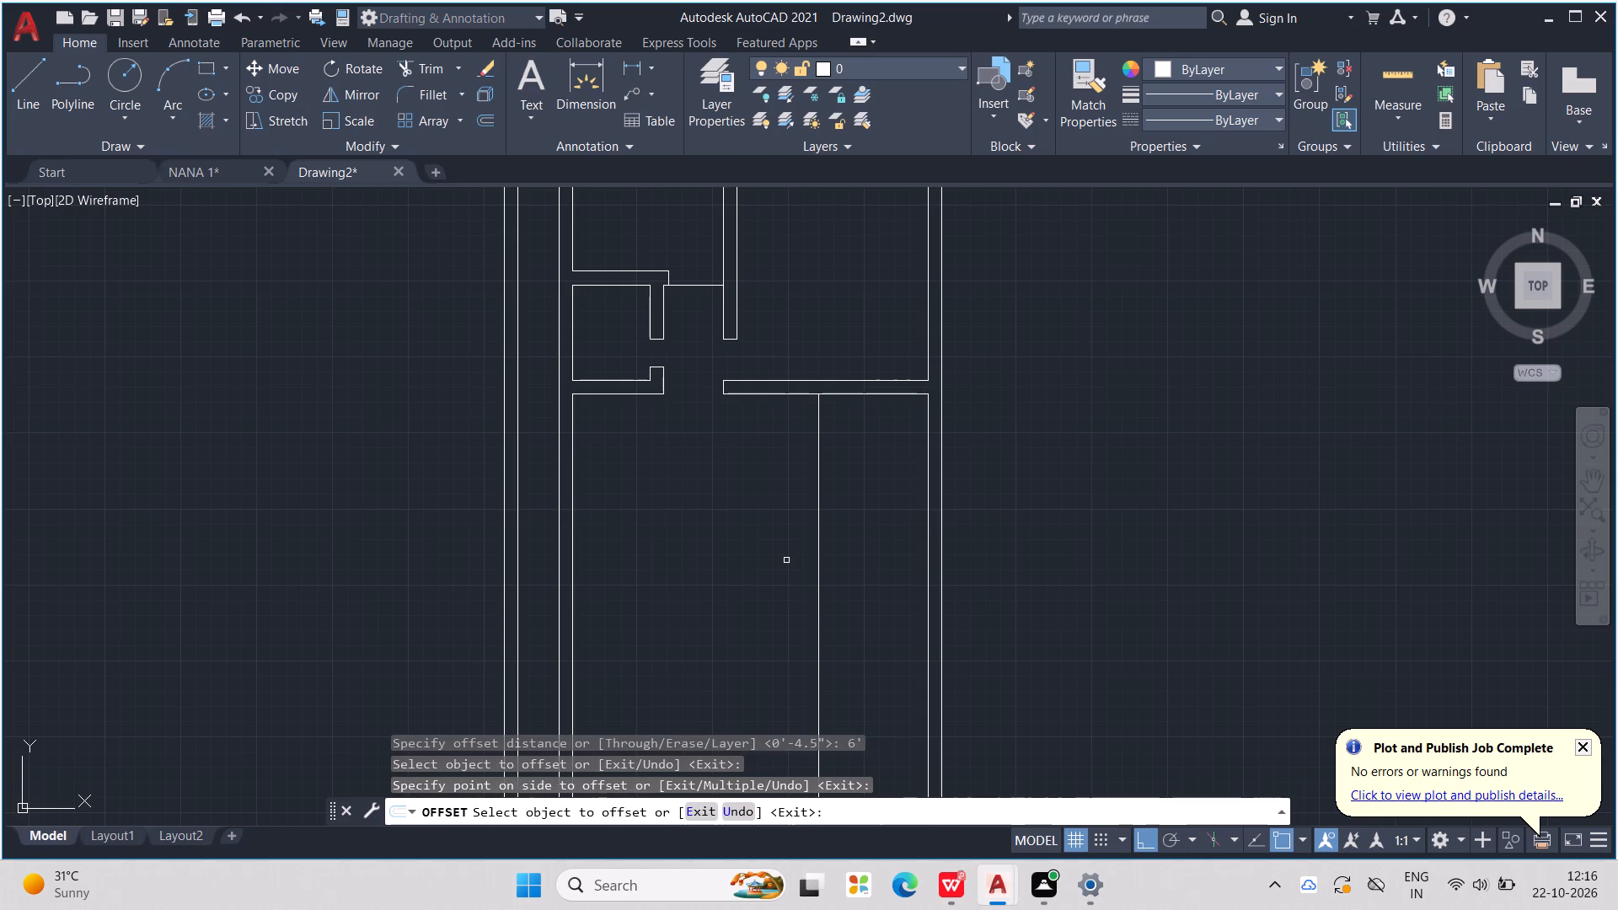
pyautogui.press('Escape')
pyautogui.press('Escape')
pyautogui.press('Escape')
pyautogui.press('Escape')
pyautogui.press('Escape')
pyautogui.press('Escape')
pyautogui.press('Escape')
pyautogui.press('Escape')
pyautogui.press('Escape')
pyautogui.press('Escape')
pyautogui.press('Escape')
pyautogui.press('Escape')
pyautogui.press('Escape')
pyautogui.press('Escape')
pyautogui.press('Escape')
pyautogui.press('Escape')
pyautogui.press('Escape')
pyautogui.press('Escape')
pyautogui.press('Escape')
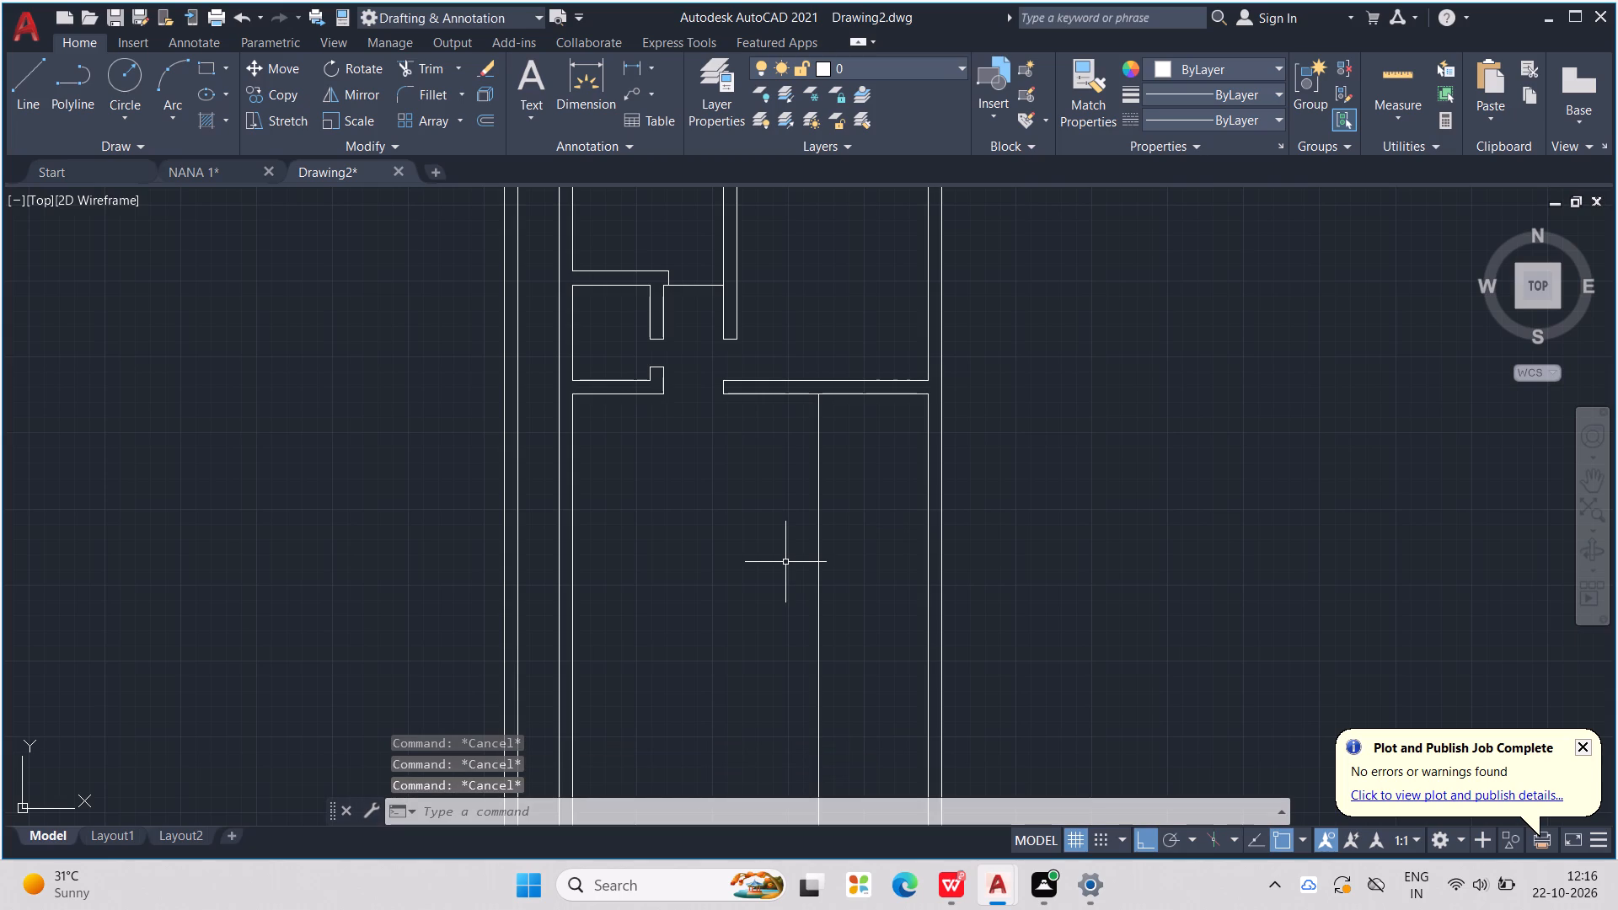
pyautogui.press('Escape')
# Offset the lower line of the large room's upper-right cross wall 4' down into the room.
pyautogui.write('OFF')
pyautogui.press('4')
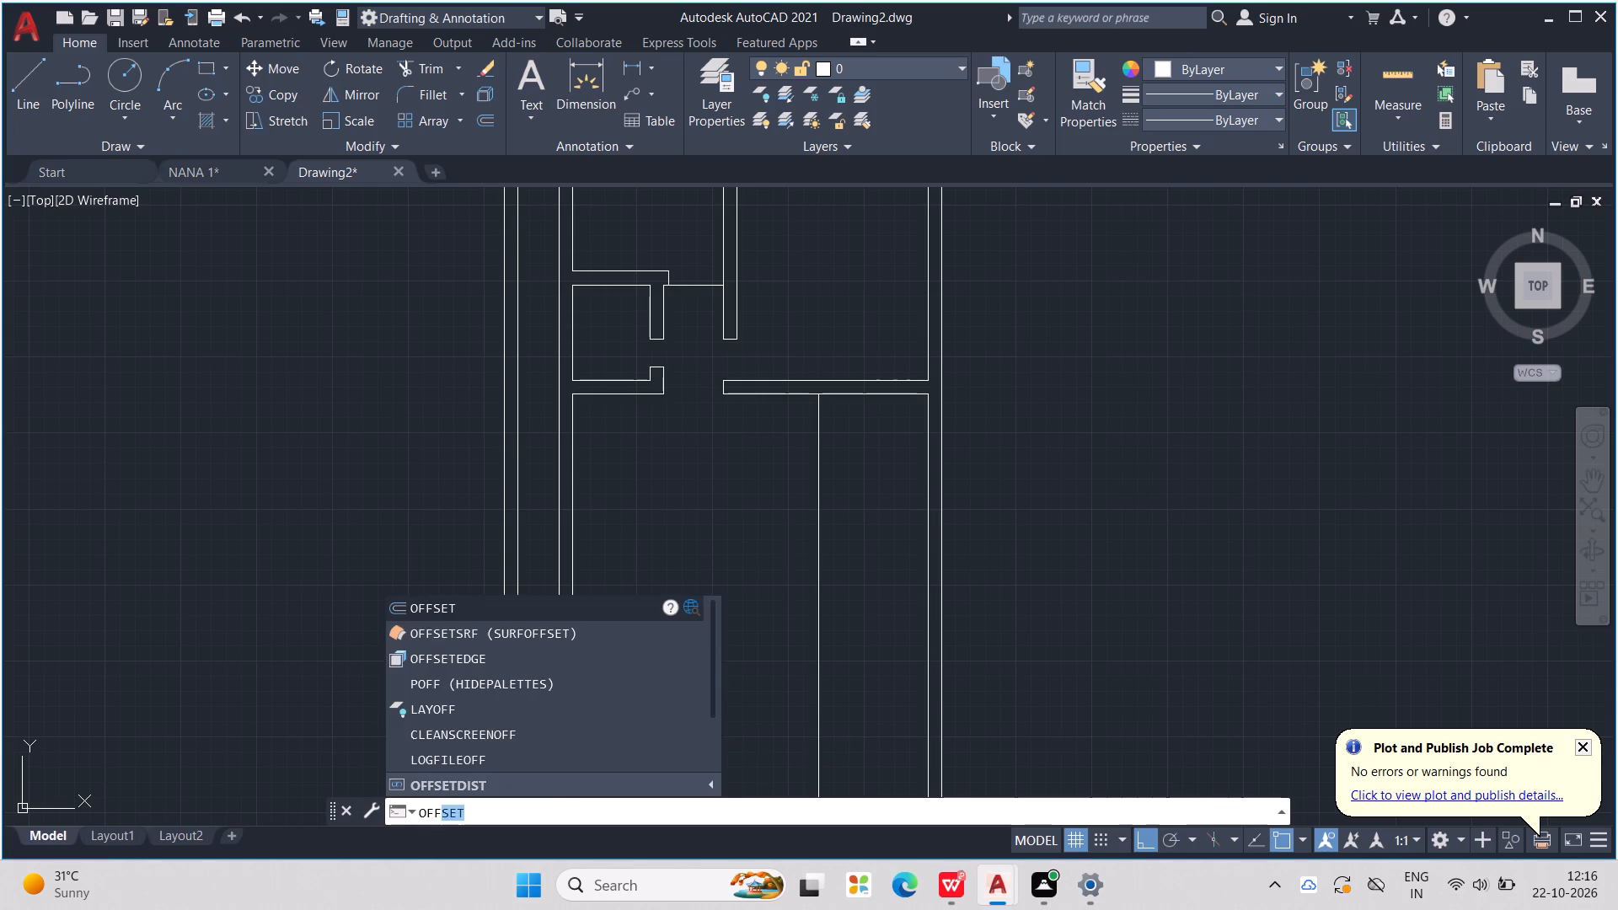
pyautogui.press('\\')
pyautogui.press('BackSpace')
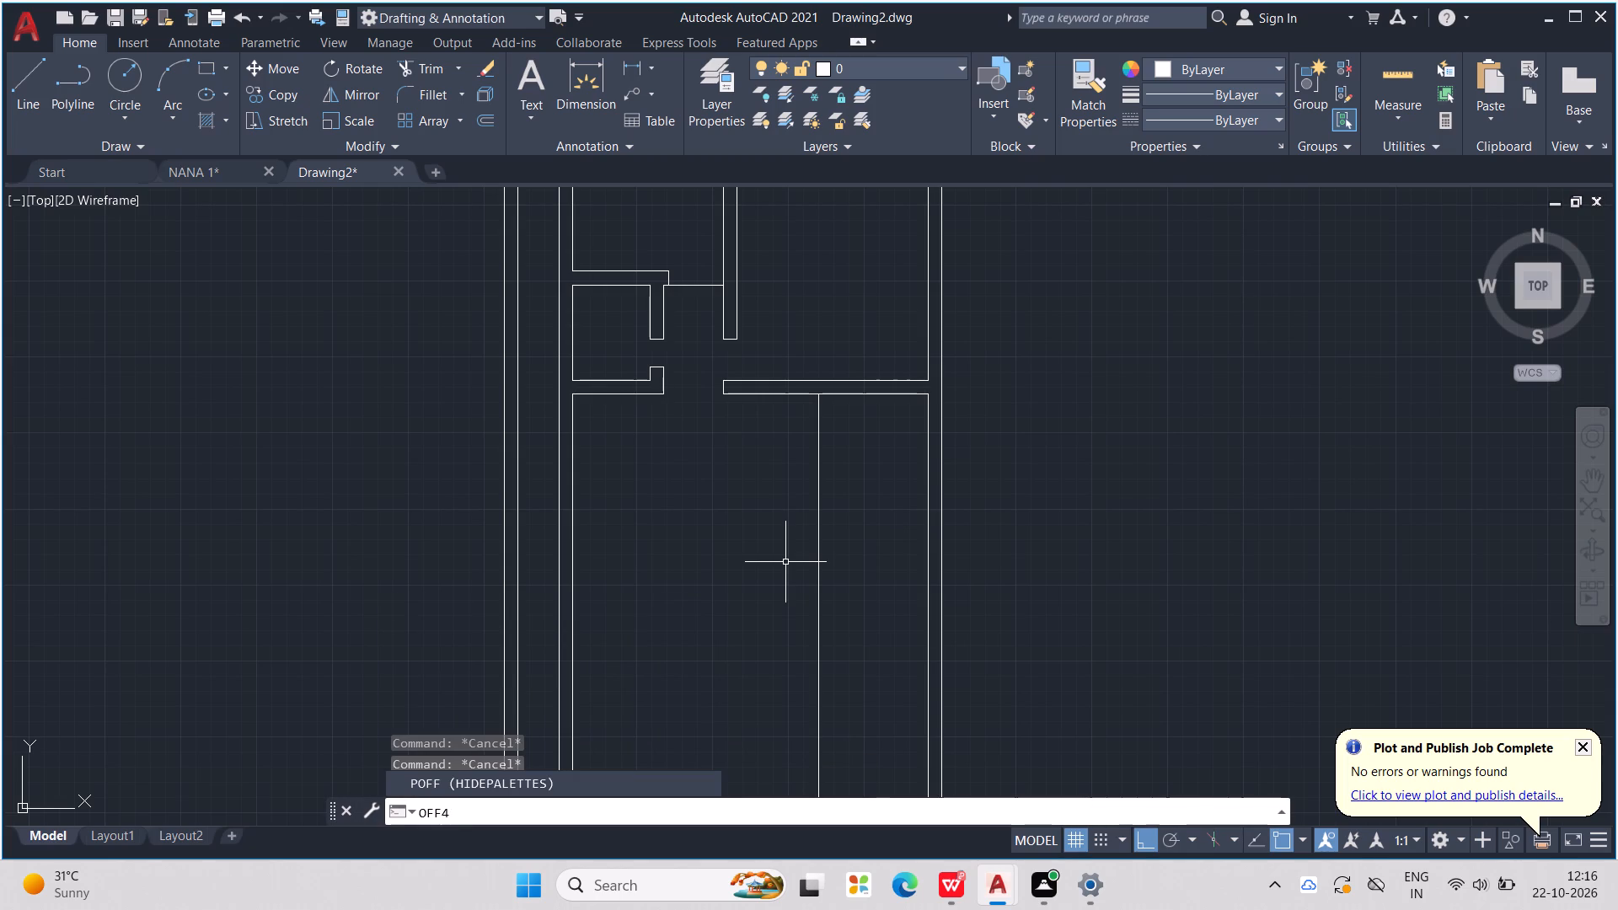
pyautogui.press('BackSpace')
pyautogui.press('Return')
pyautogui.write("4'")
pyautogui.press('Return')
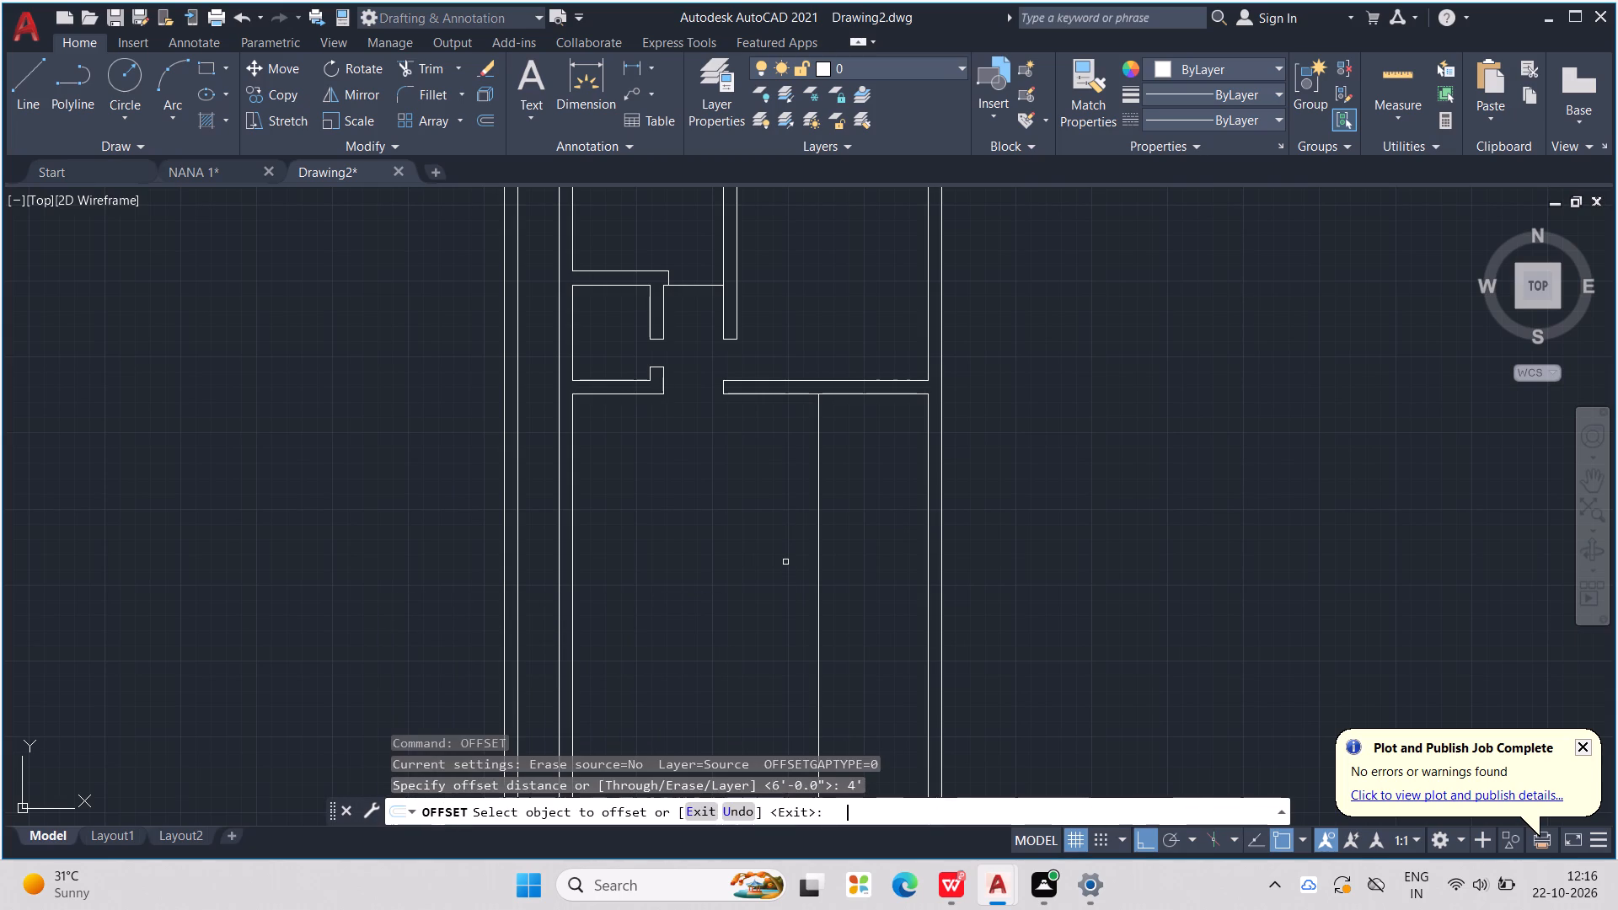
pyautogui.click(876, 392)
pyautogui.click(890, 541)
pyautogui.press('Escape')
pyautogui.press('Escape')
pyautogui.press('Escape')
pyautogui.press('Escape')
pyautogui.press('Escape')
pyautogui.press('Escape')
pyautogui.press('Escape')
pyautogui.press('Escape')
pyautogui.press('Escape')
pyautogui.press('Escape')
pyautogui.press('Escape')
pyautogui.press('Escape')
pyautogui.press('Escape')
pyautogui.press('Escape')
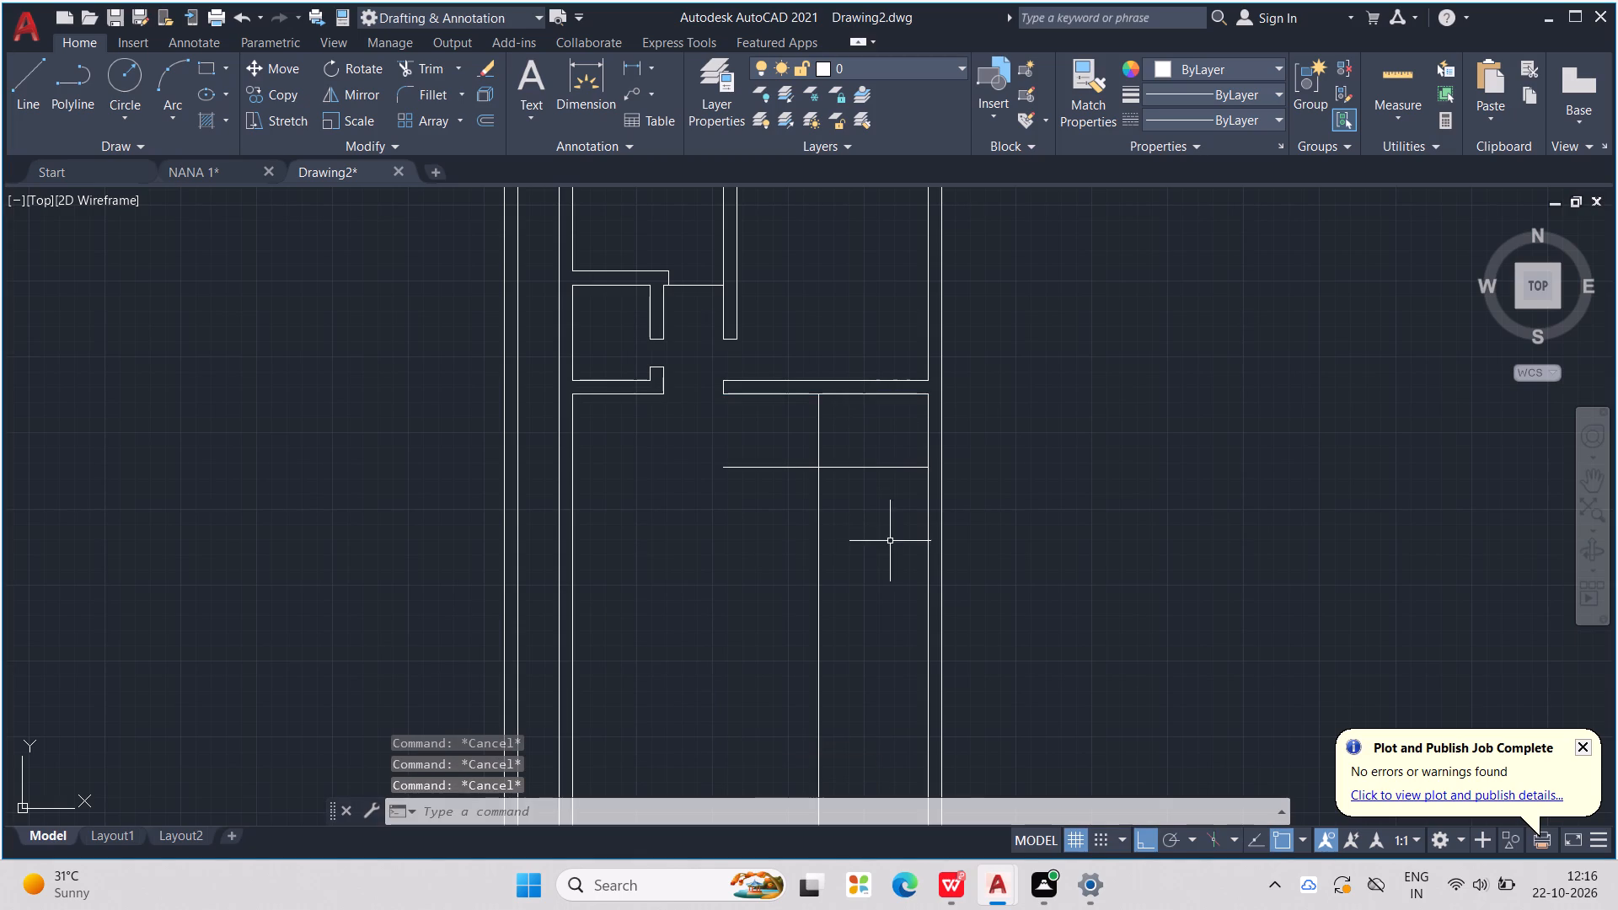
# Offset the horizontal line 4' below the cross wall another 7' downward.
pyautogui.write('OFF')
pyautogui.press('Return')
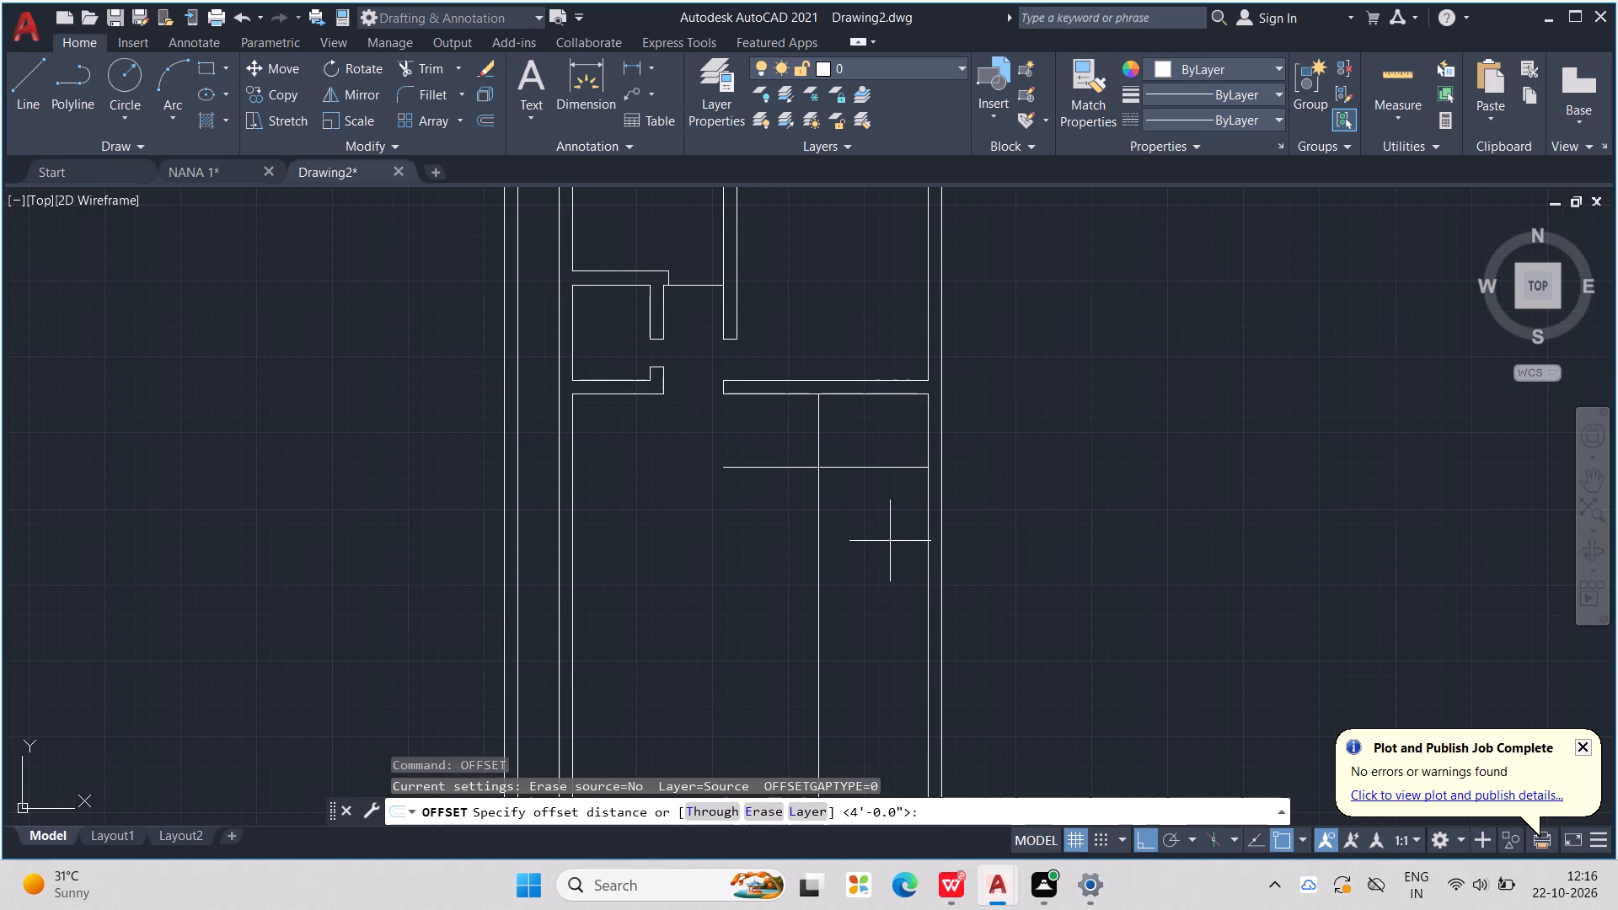
pyautogui.press('6')
pyautogui.press('BackSpace')
pyautogui.write("7'")
pyautogui.press('Return')
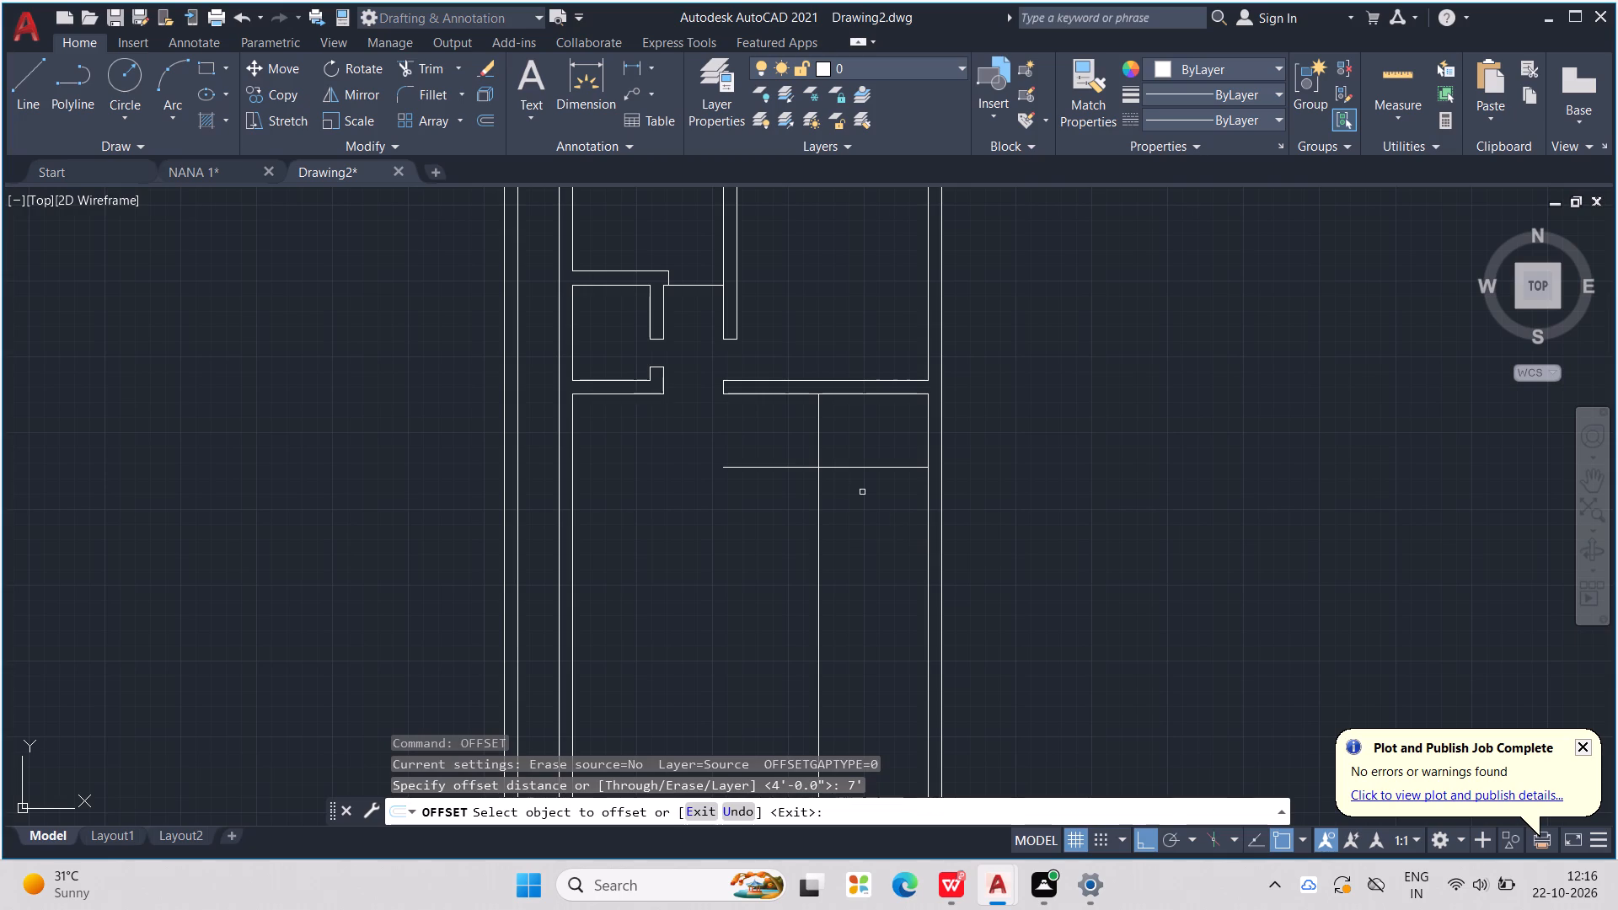
pyautogui.click(853, 467)
pyautogui.click(914, 672)
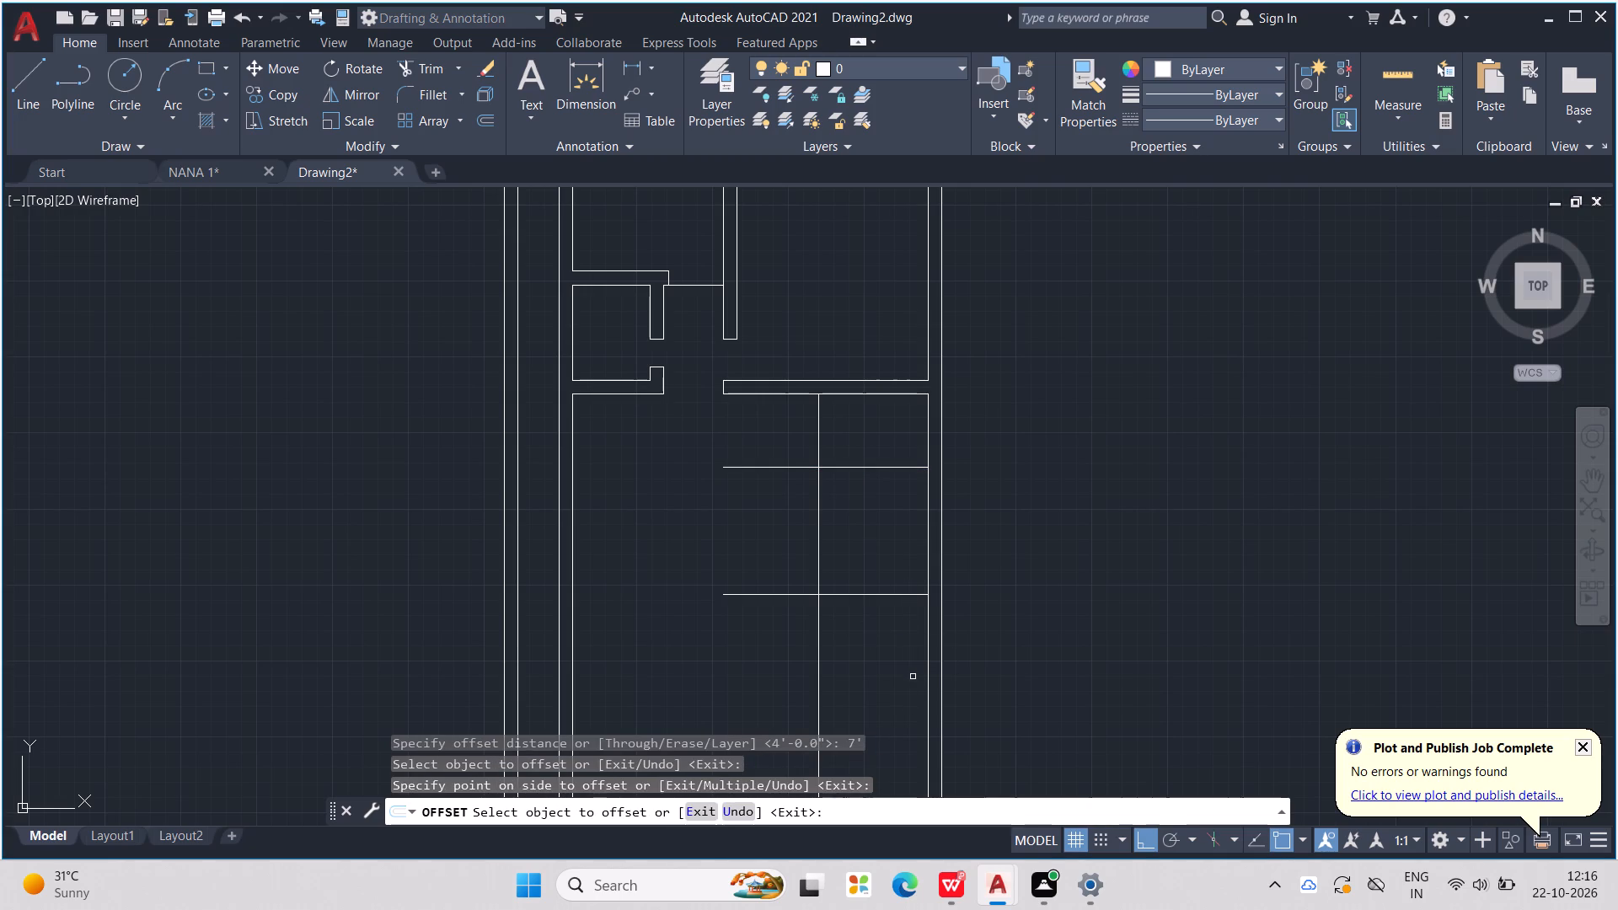
pyautogui.press('Escape')
pyautogui.press('Escape')
pyautogui.press('Escape')
pyautogui.press('Escape')
pyautogui.press('Escape')
pyautogui.press('Escape')
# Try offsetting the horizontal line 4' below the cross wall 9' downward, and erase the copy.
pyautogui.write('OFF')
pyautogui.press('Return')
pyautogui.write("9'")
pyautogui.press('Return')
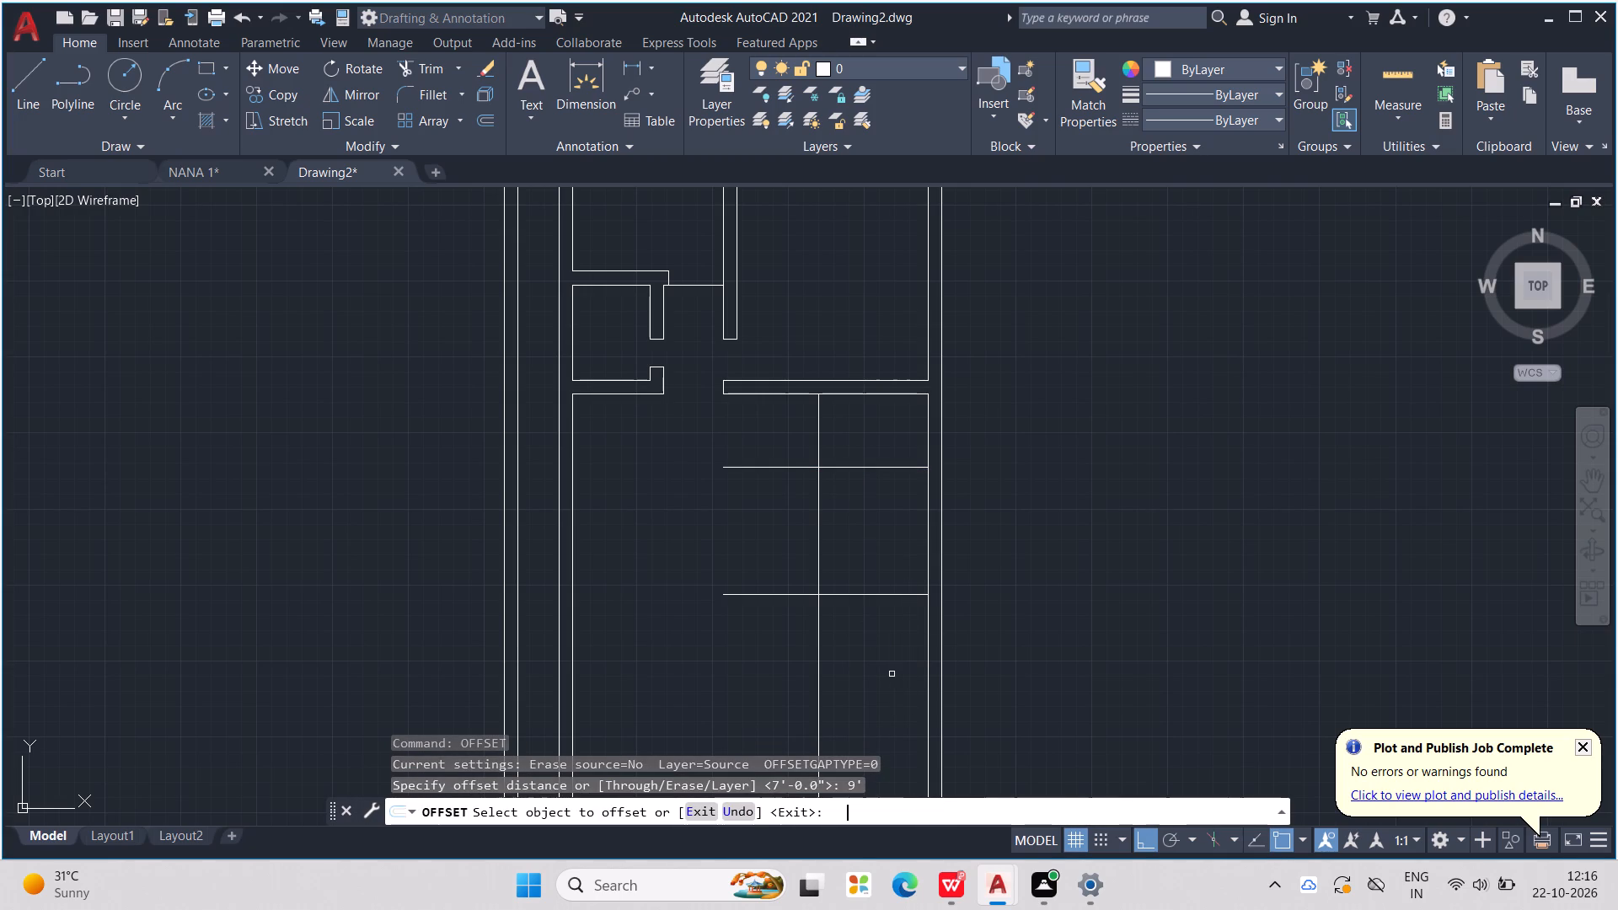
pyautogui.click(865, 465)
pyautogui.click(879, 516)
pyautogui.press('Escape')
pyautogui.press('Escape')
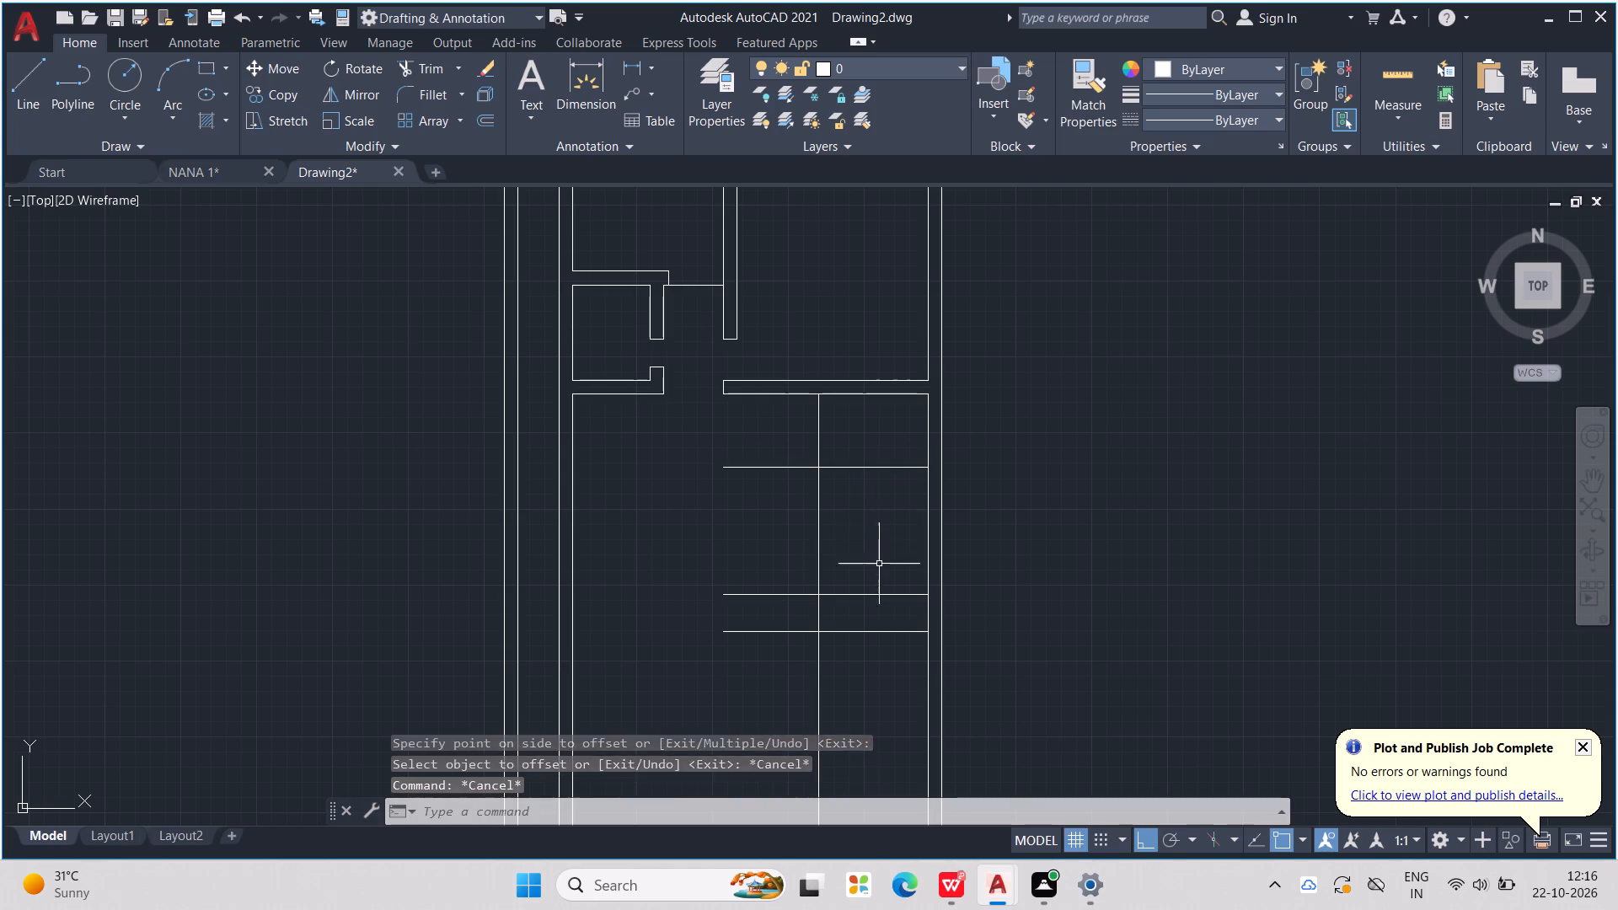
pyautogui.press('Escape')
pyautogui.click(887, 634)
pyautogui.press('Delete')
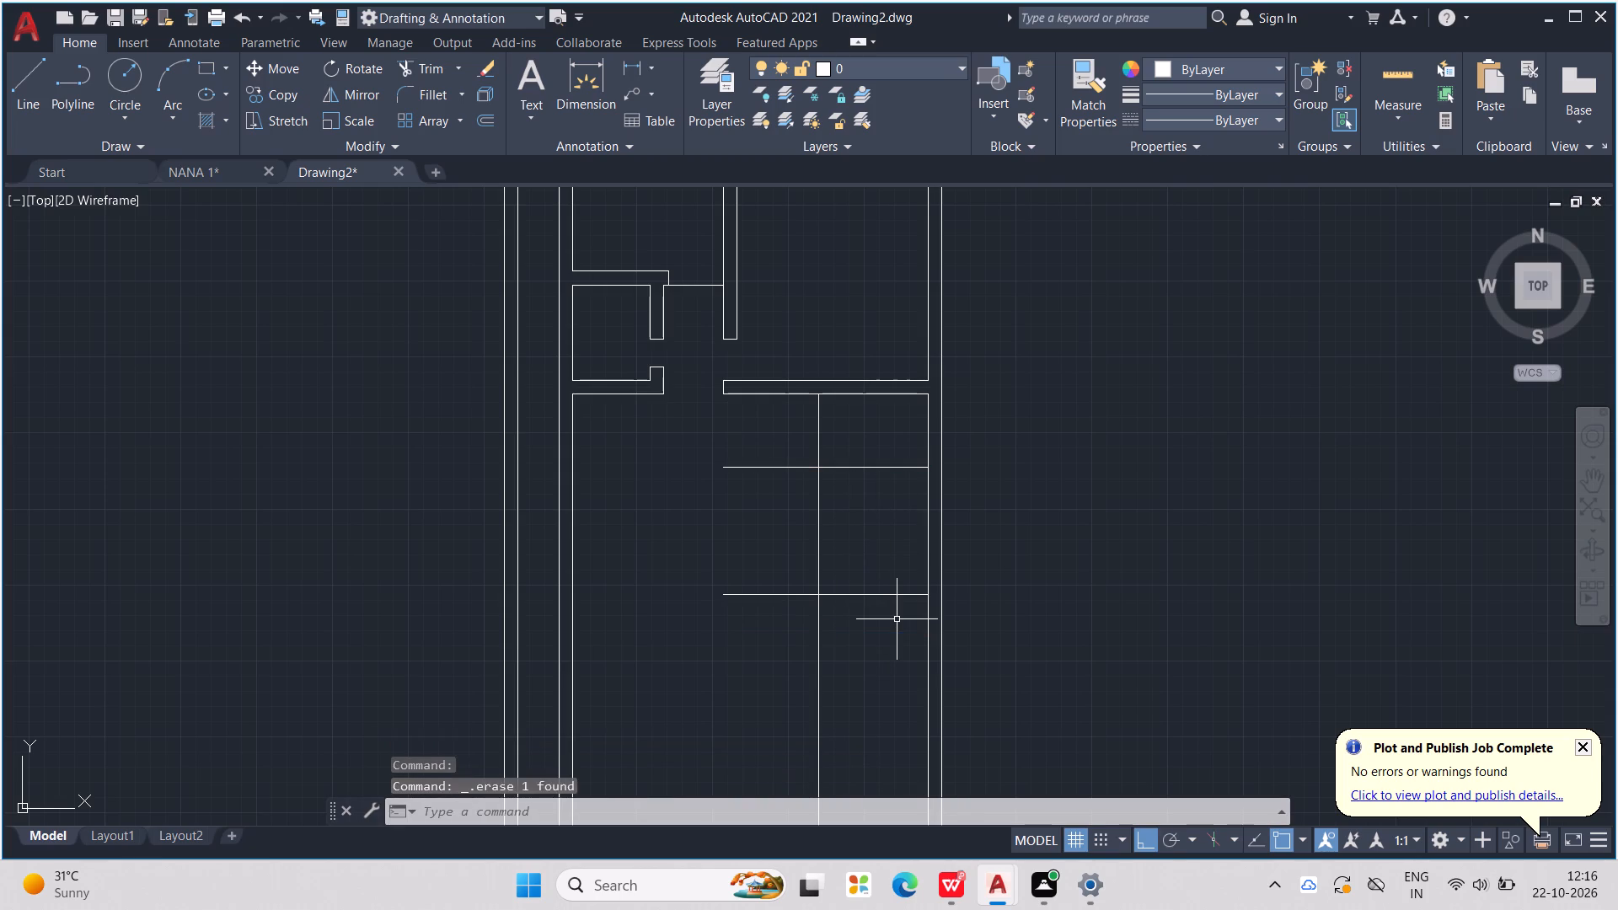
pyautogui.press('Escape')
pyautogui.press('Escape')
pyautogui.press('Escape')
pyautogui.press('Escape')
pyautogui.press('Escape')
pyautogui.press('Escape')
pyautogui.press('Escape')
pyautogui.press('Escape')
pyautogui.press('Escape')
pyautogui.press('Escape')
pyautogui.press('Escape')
# Offset both horizontal lines in the large lower room 9" downward to form two cross walls.
pyautogui.write('OFF')
pyautogui.press('Return')
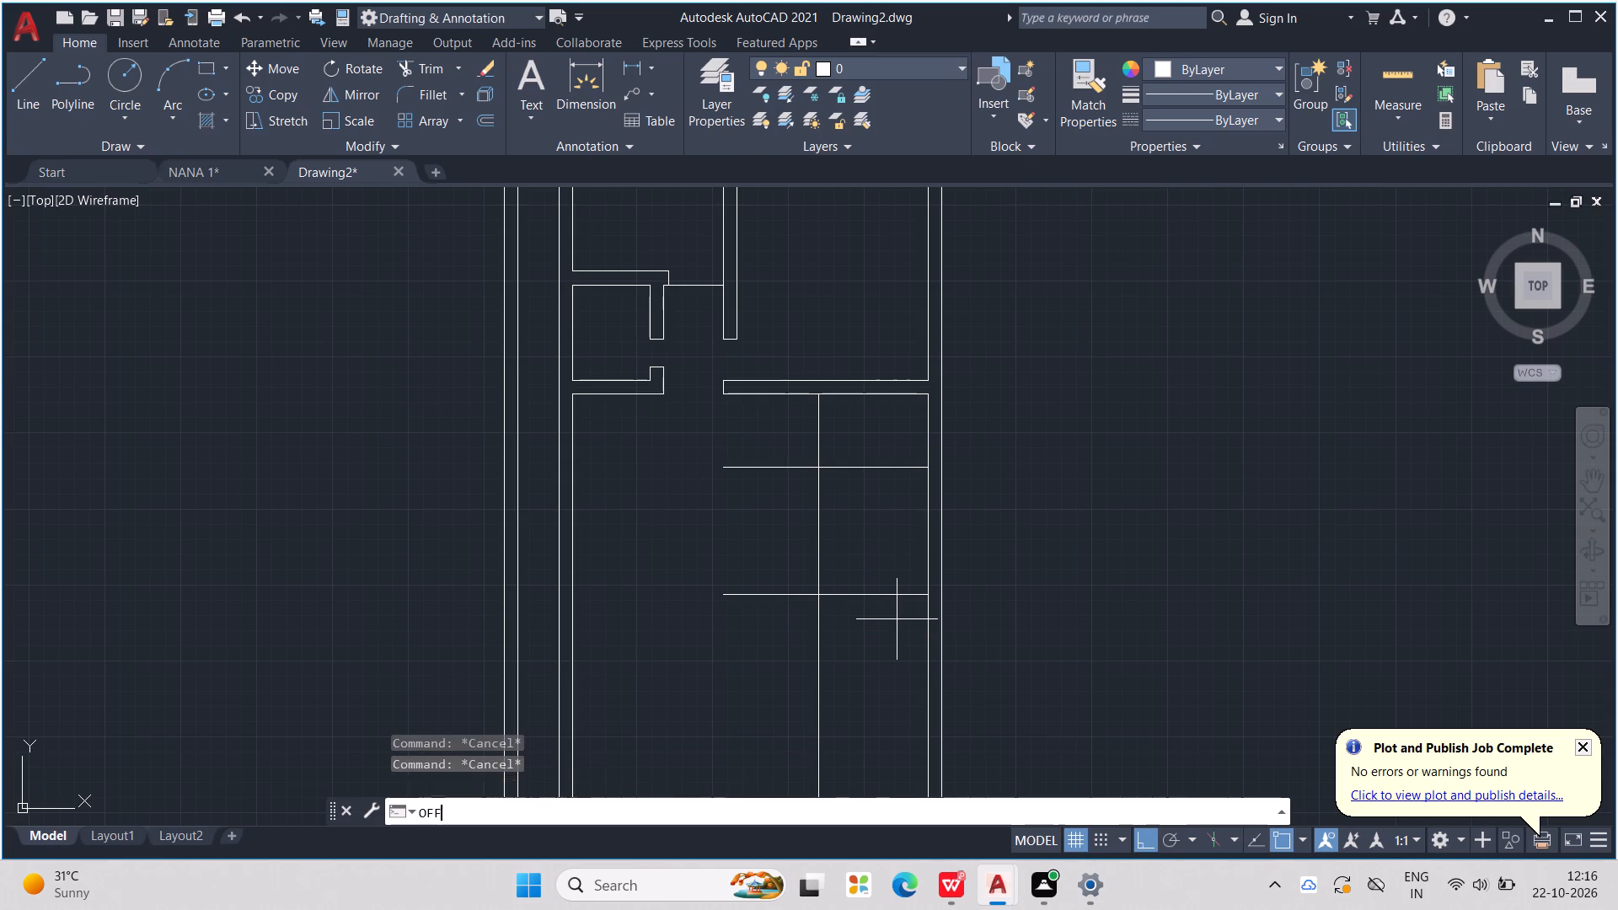
pyautogui.press('6')
pyautogui.press('BackSpace')
pyautogui.write('9"')
pyautogui.press('Return')
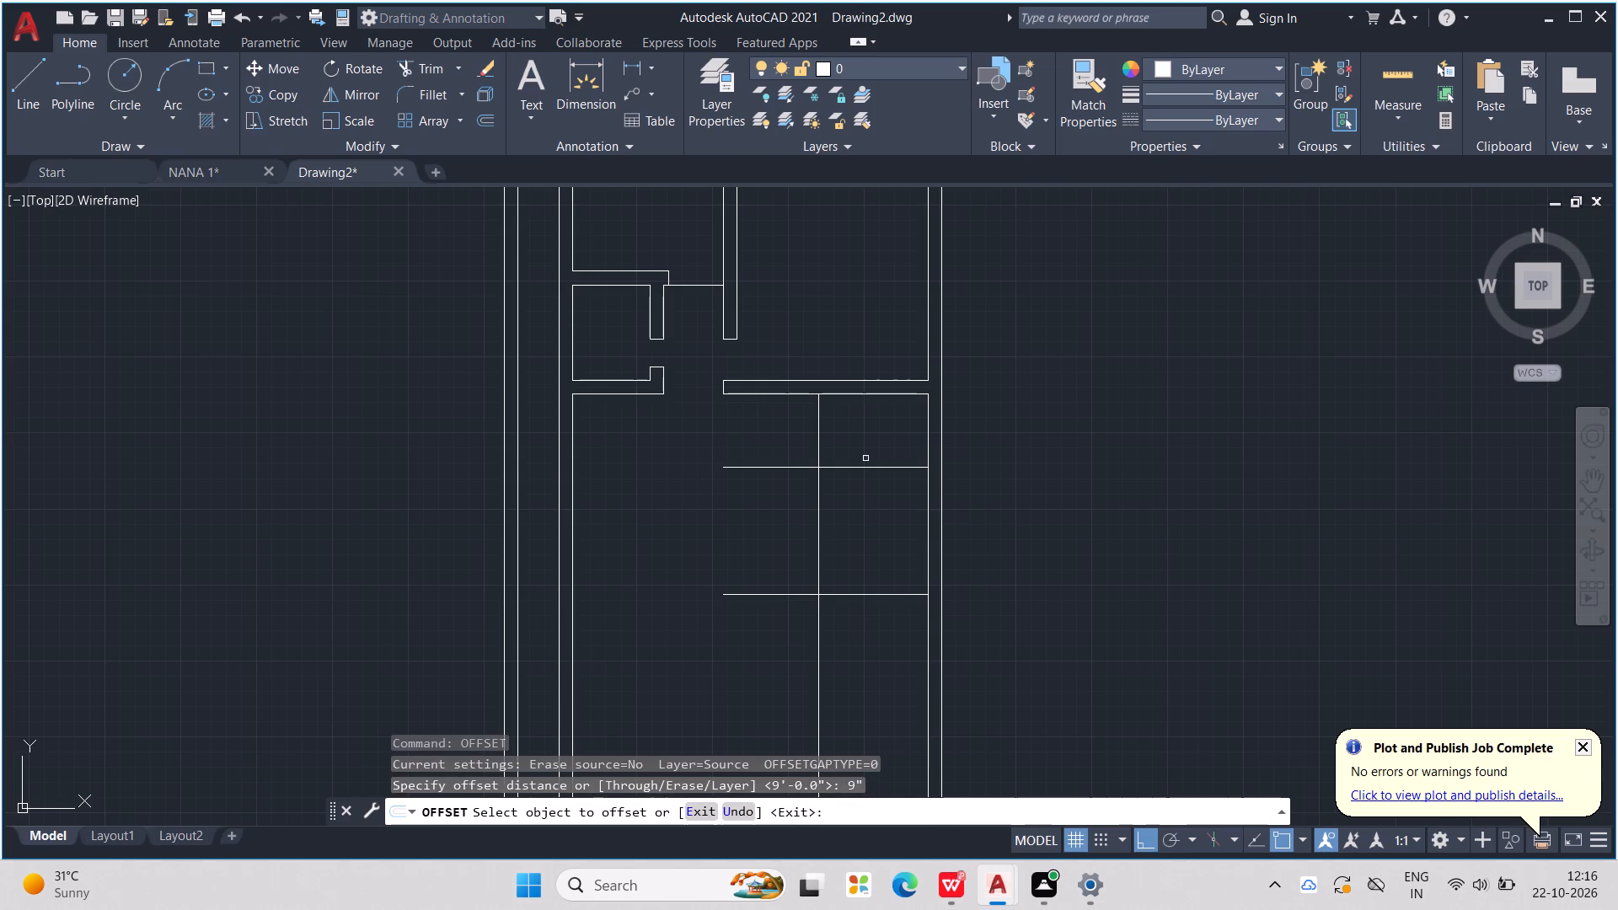
pyautogui.click(868, 465)
pyautogui.click(877, 495)
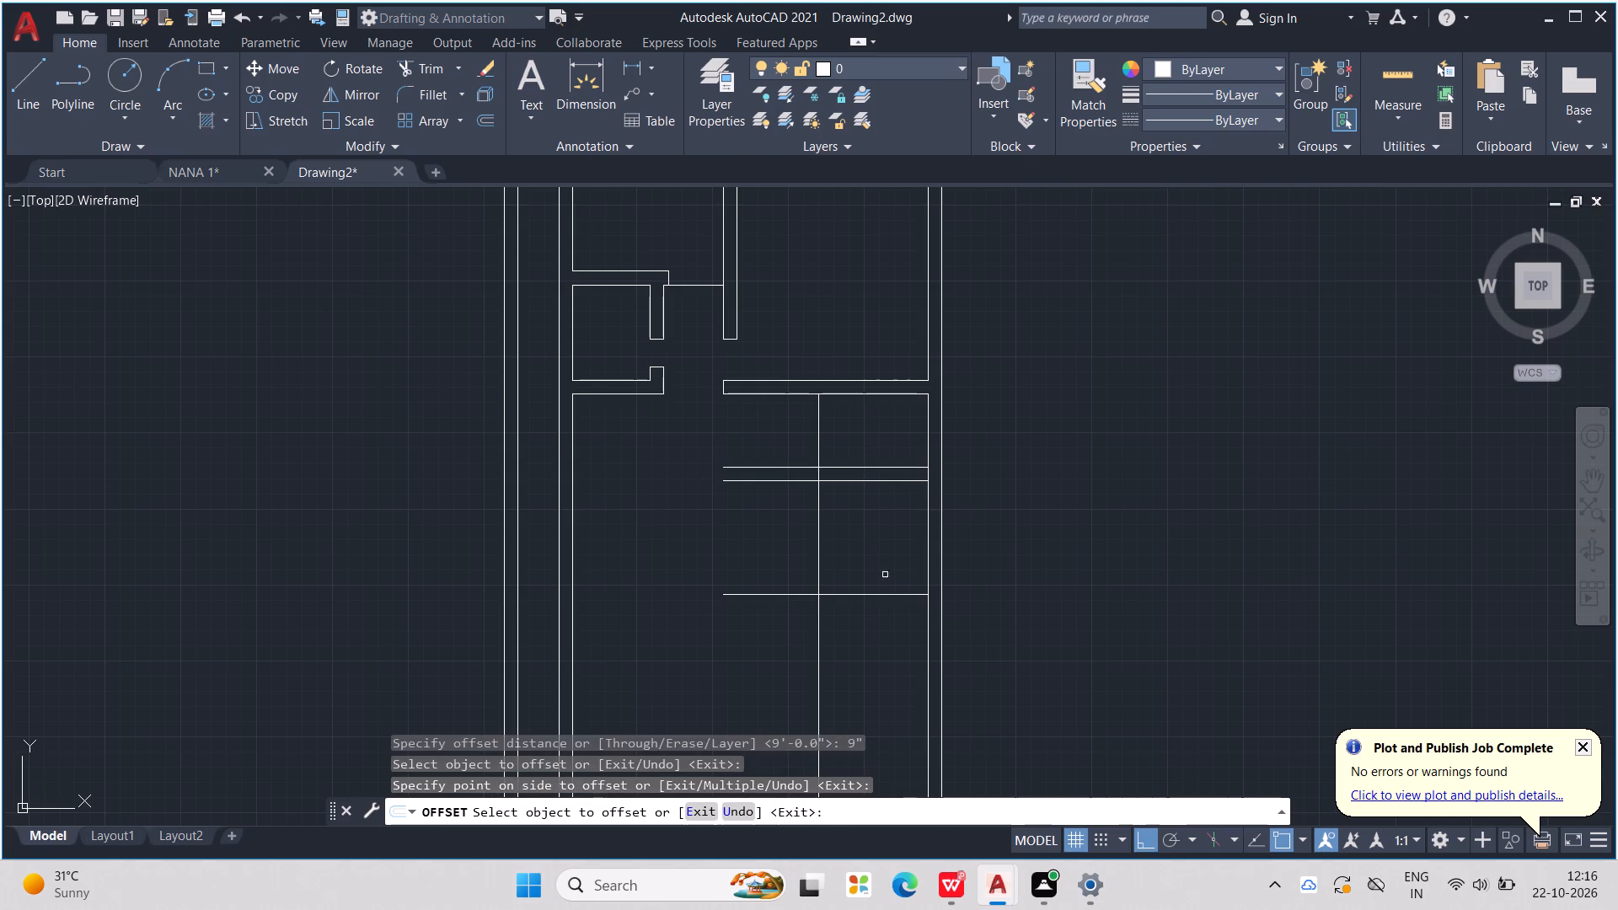
pyautogui.click(885, 597)
pyautogui.click(893, 620)
pyautogui.press('Escape')
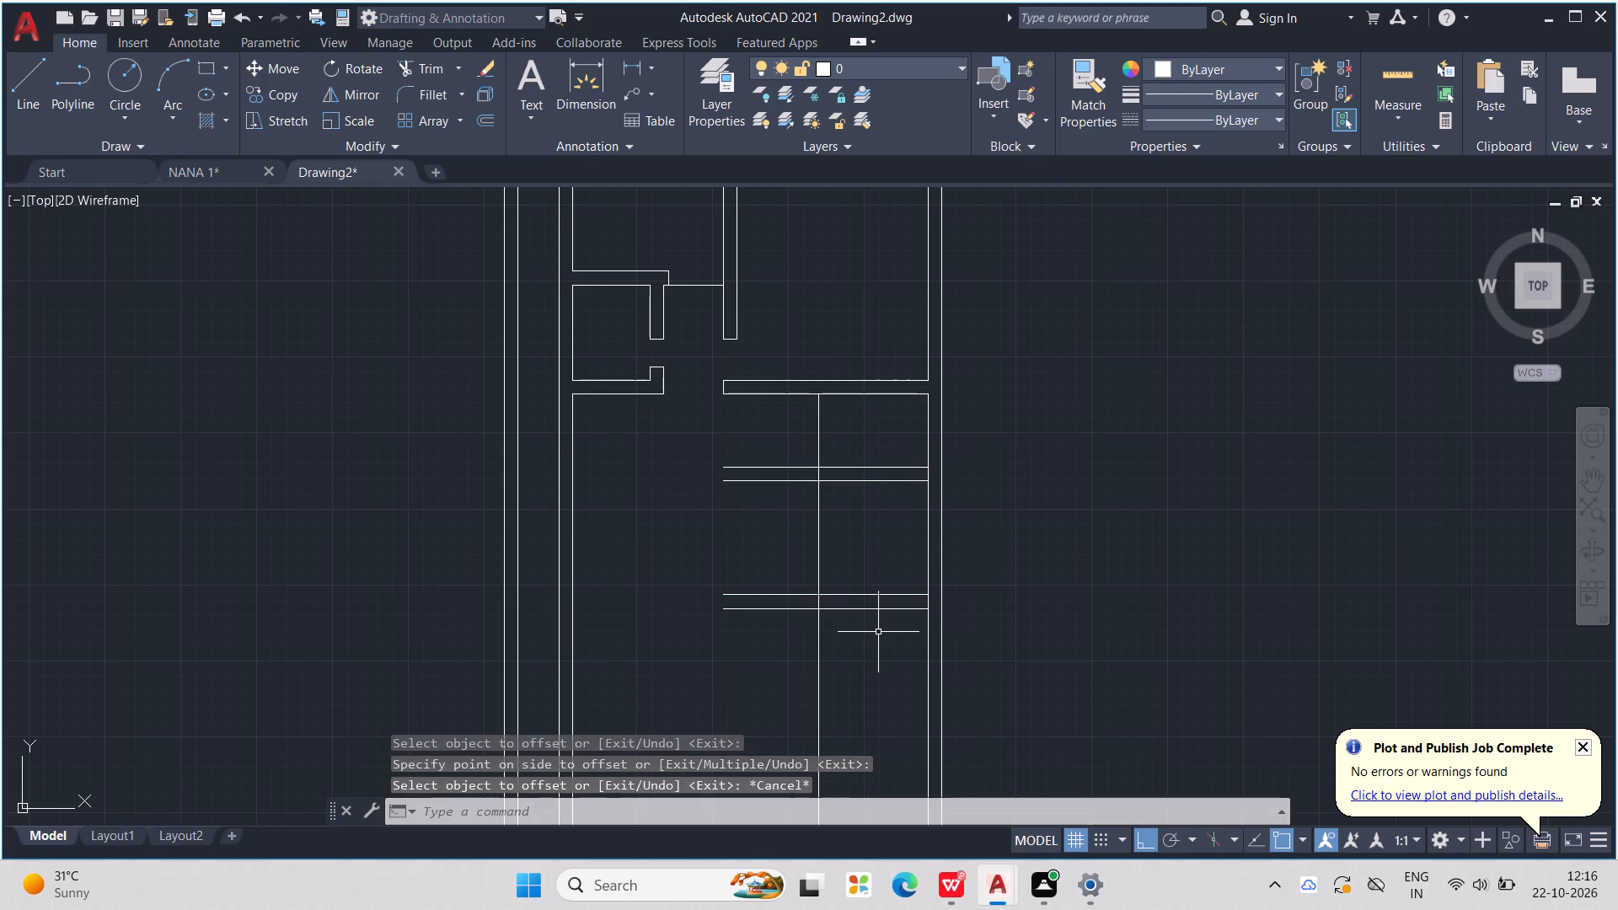
pyautogui.press('Escape')
pyautogui.press('Escape')
pyautogui.press('Escape')
pyautogui.press('Escape')
pyautogui.press('Escape')
pyautogui.press('Escape')
# Trim both new cross walls beyond the vertical line 6' from the outer wall, and trim that vertical line below the lower cross wall.
pyautogui.write('TR')
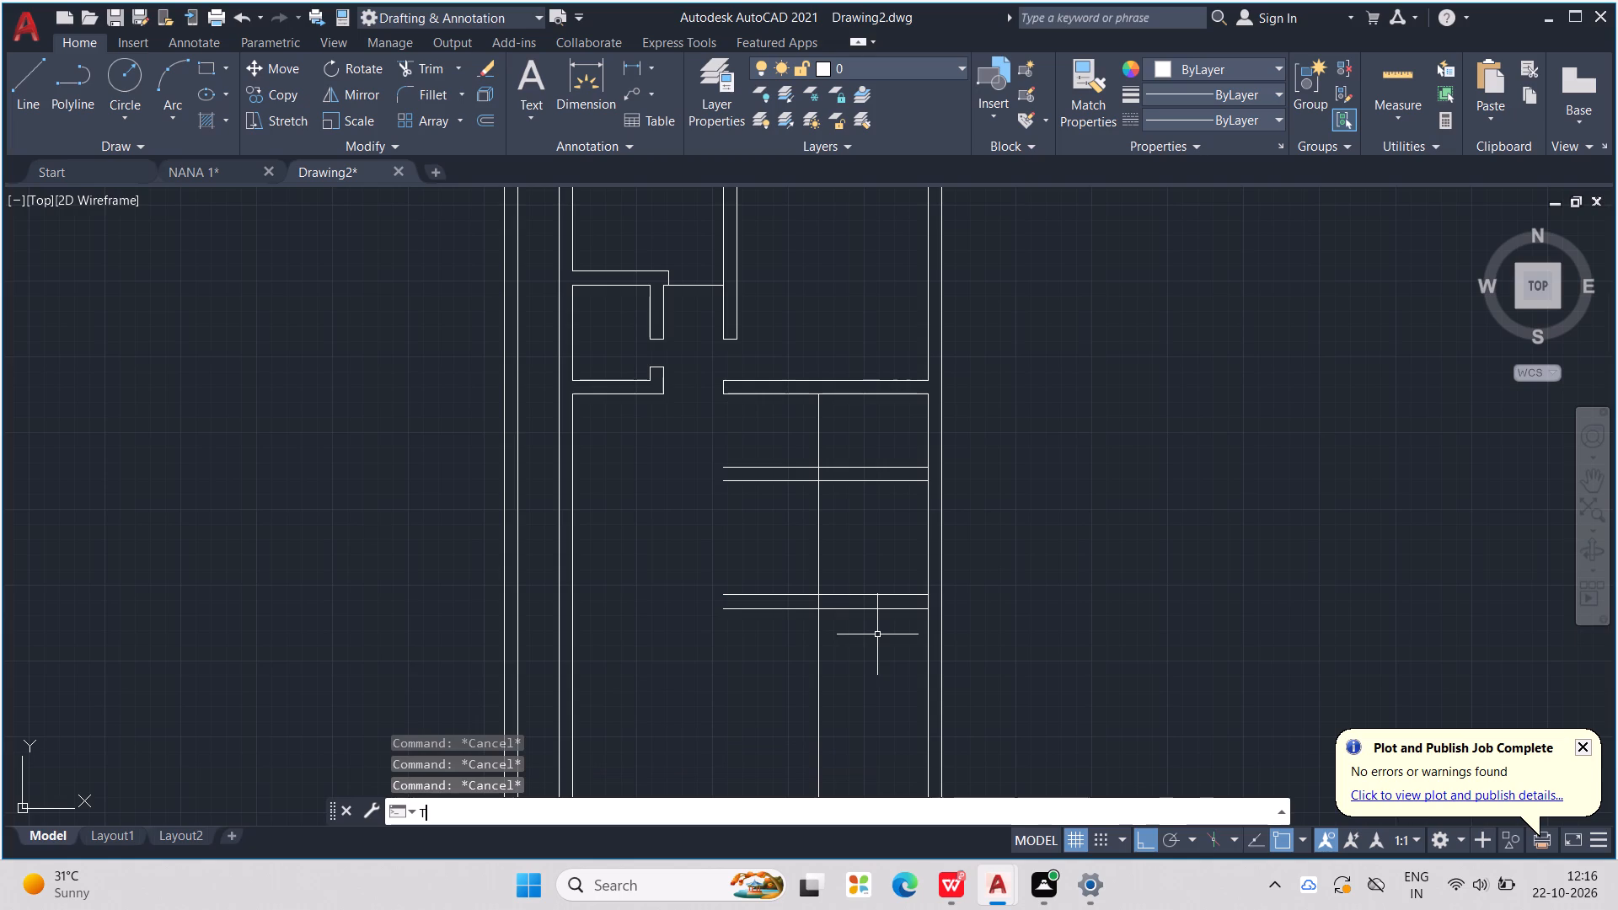
pyautogui.press('Return')
pyautogui.moveTo(792, 461); pyautogui.dragTo(782, 533)
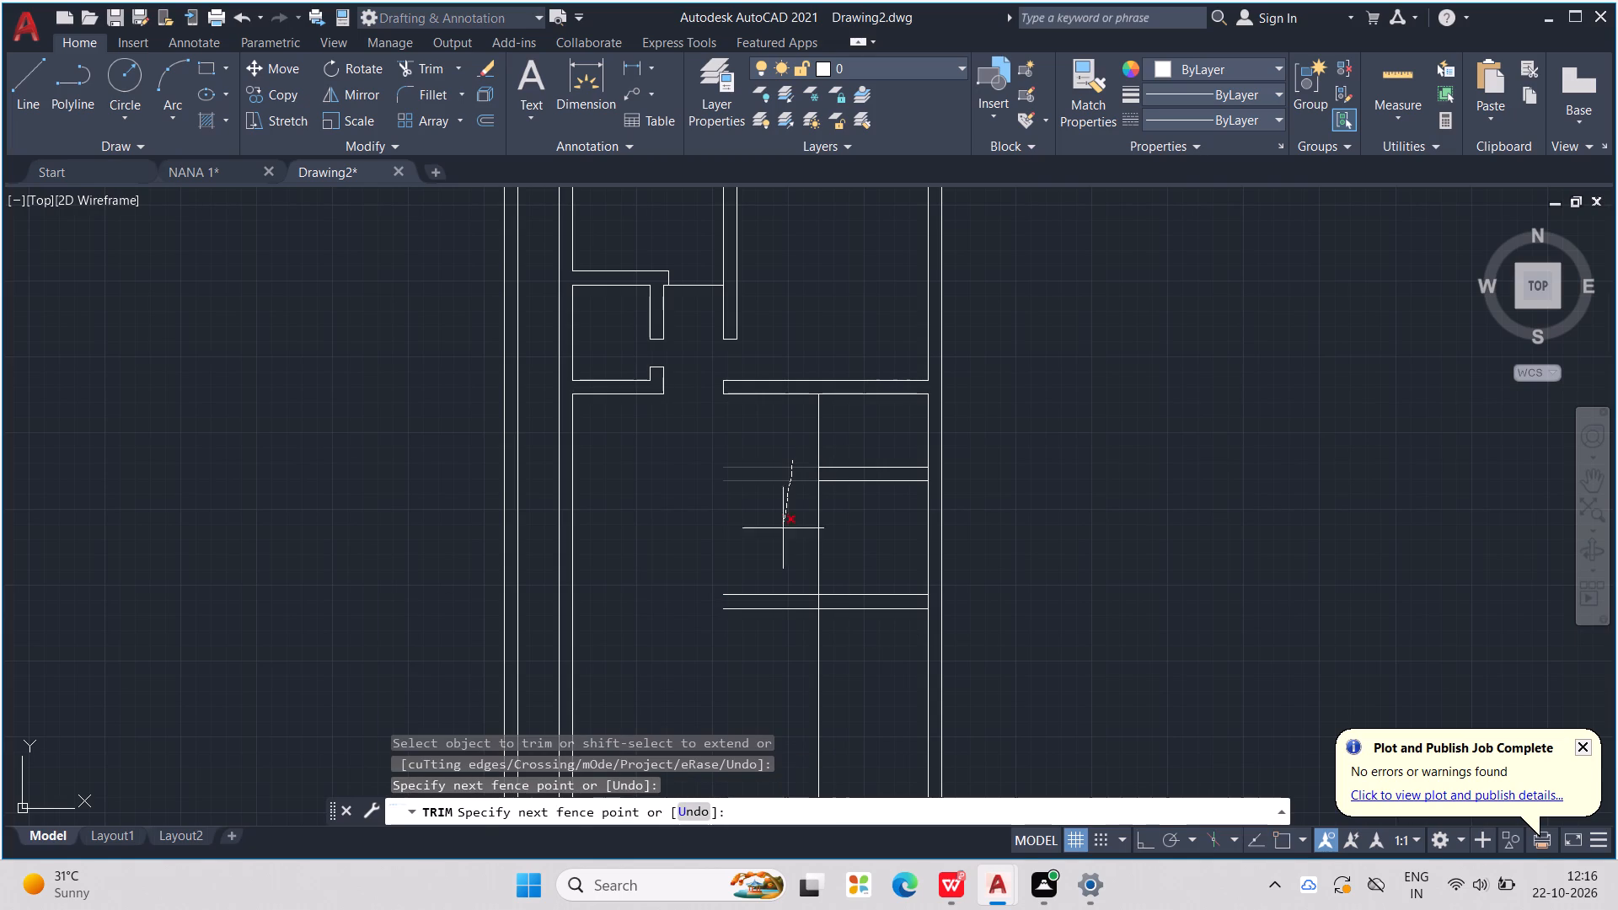
pyautogui.moveTo(782, 533); pyautogui.dragTo(833, 703)
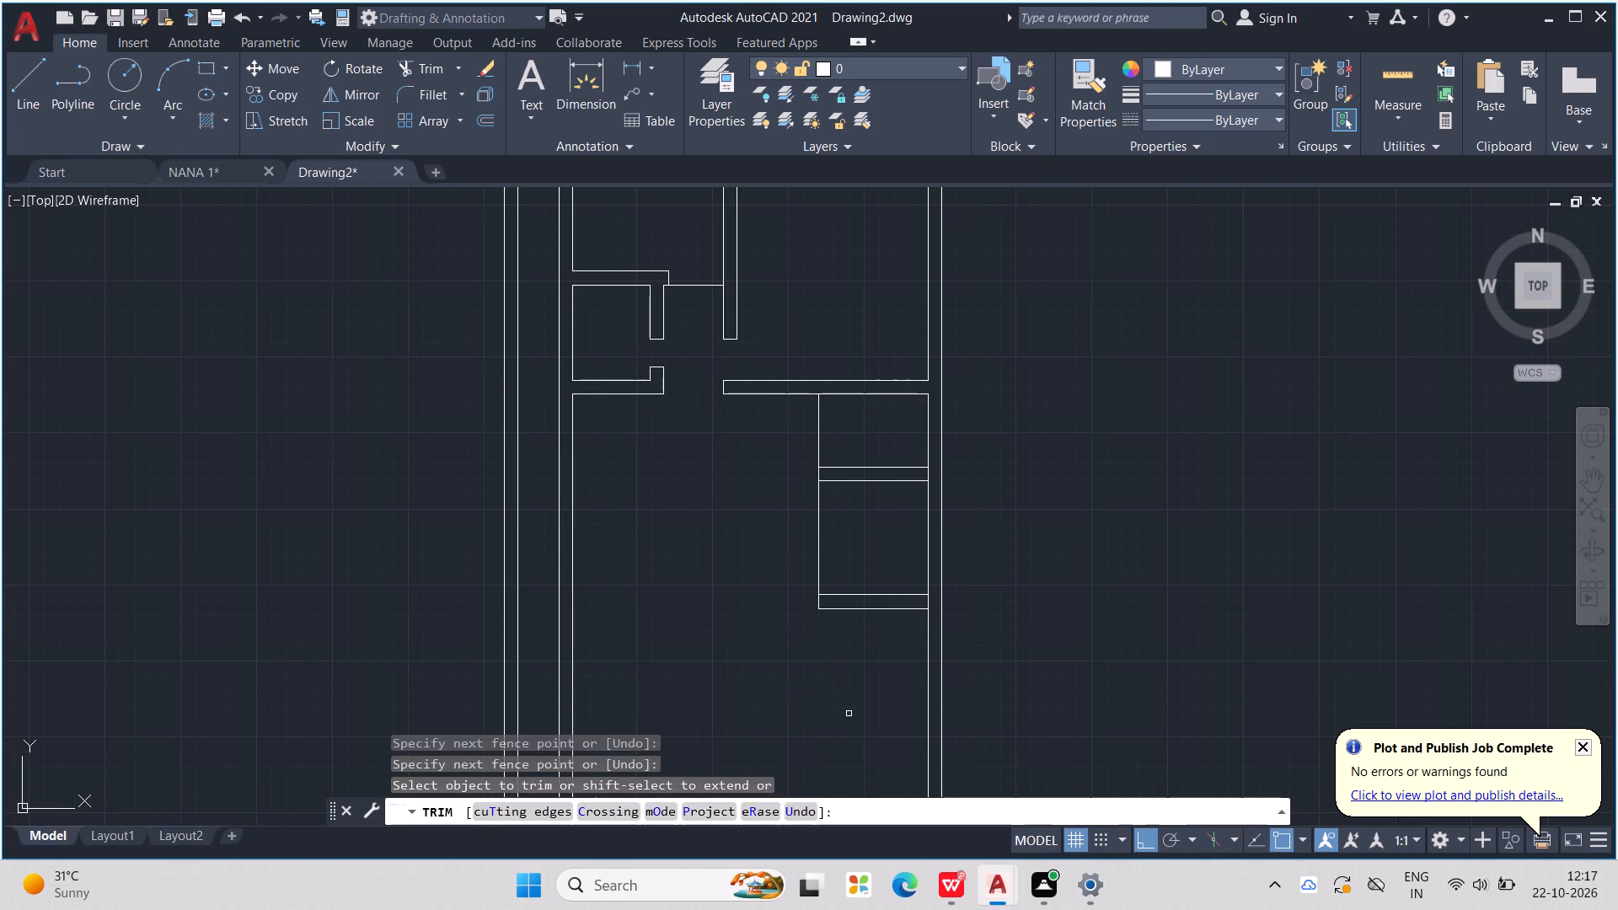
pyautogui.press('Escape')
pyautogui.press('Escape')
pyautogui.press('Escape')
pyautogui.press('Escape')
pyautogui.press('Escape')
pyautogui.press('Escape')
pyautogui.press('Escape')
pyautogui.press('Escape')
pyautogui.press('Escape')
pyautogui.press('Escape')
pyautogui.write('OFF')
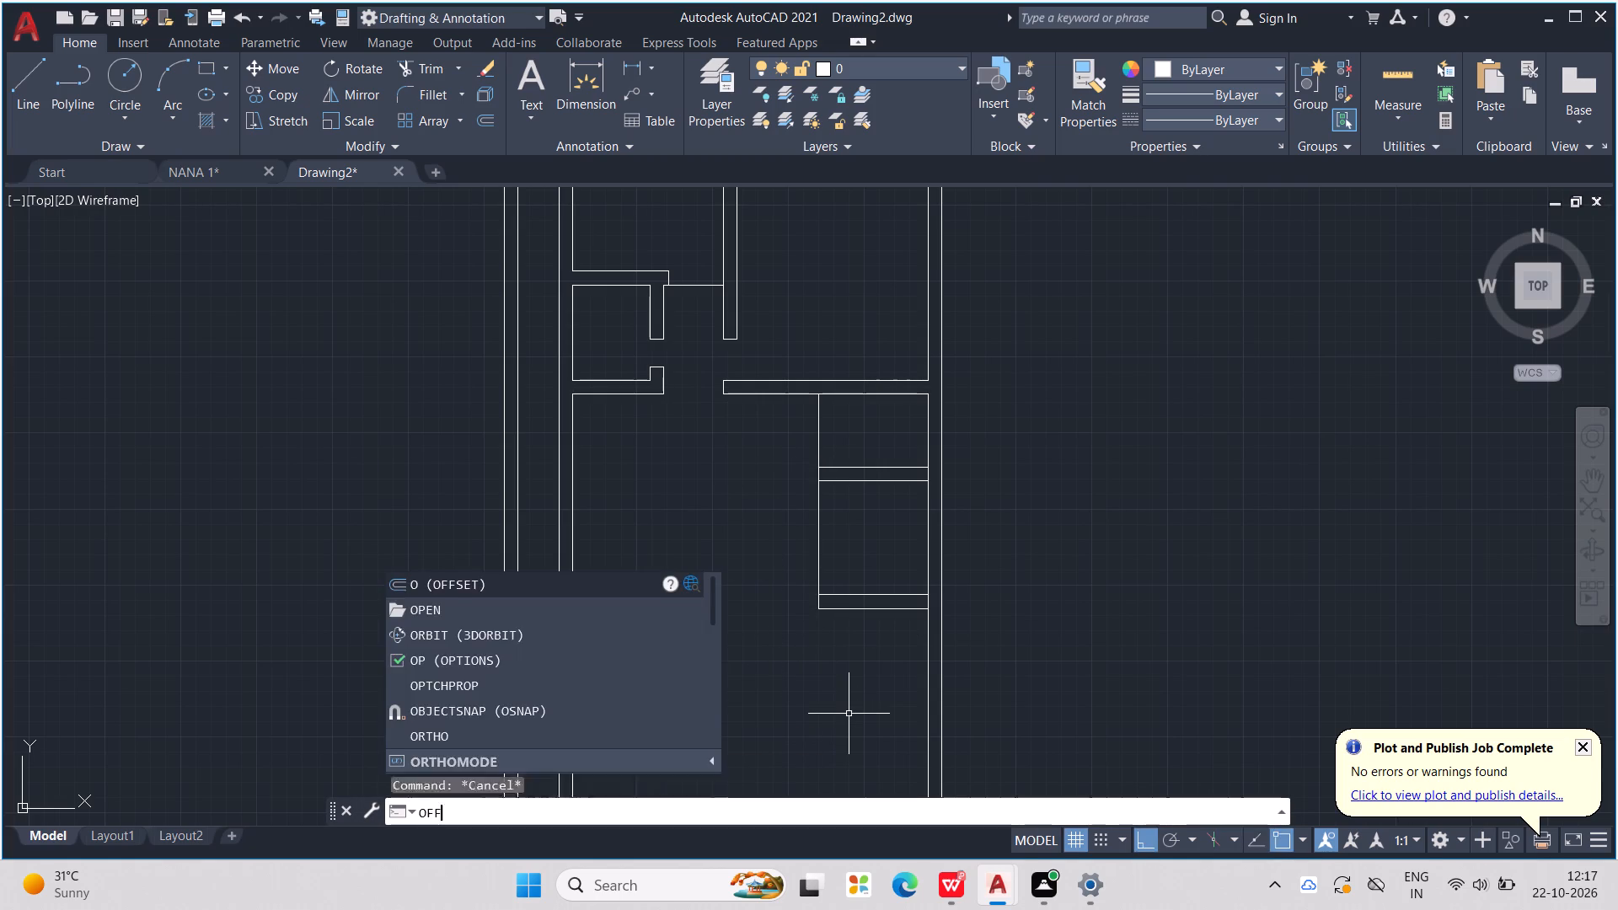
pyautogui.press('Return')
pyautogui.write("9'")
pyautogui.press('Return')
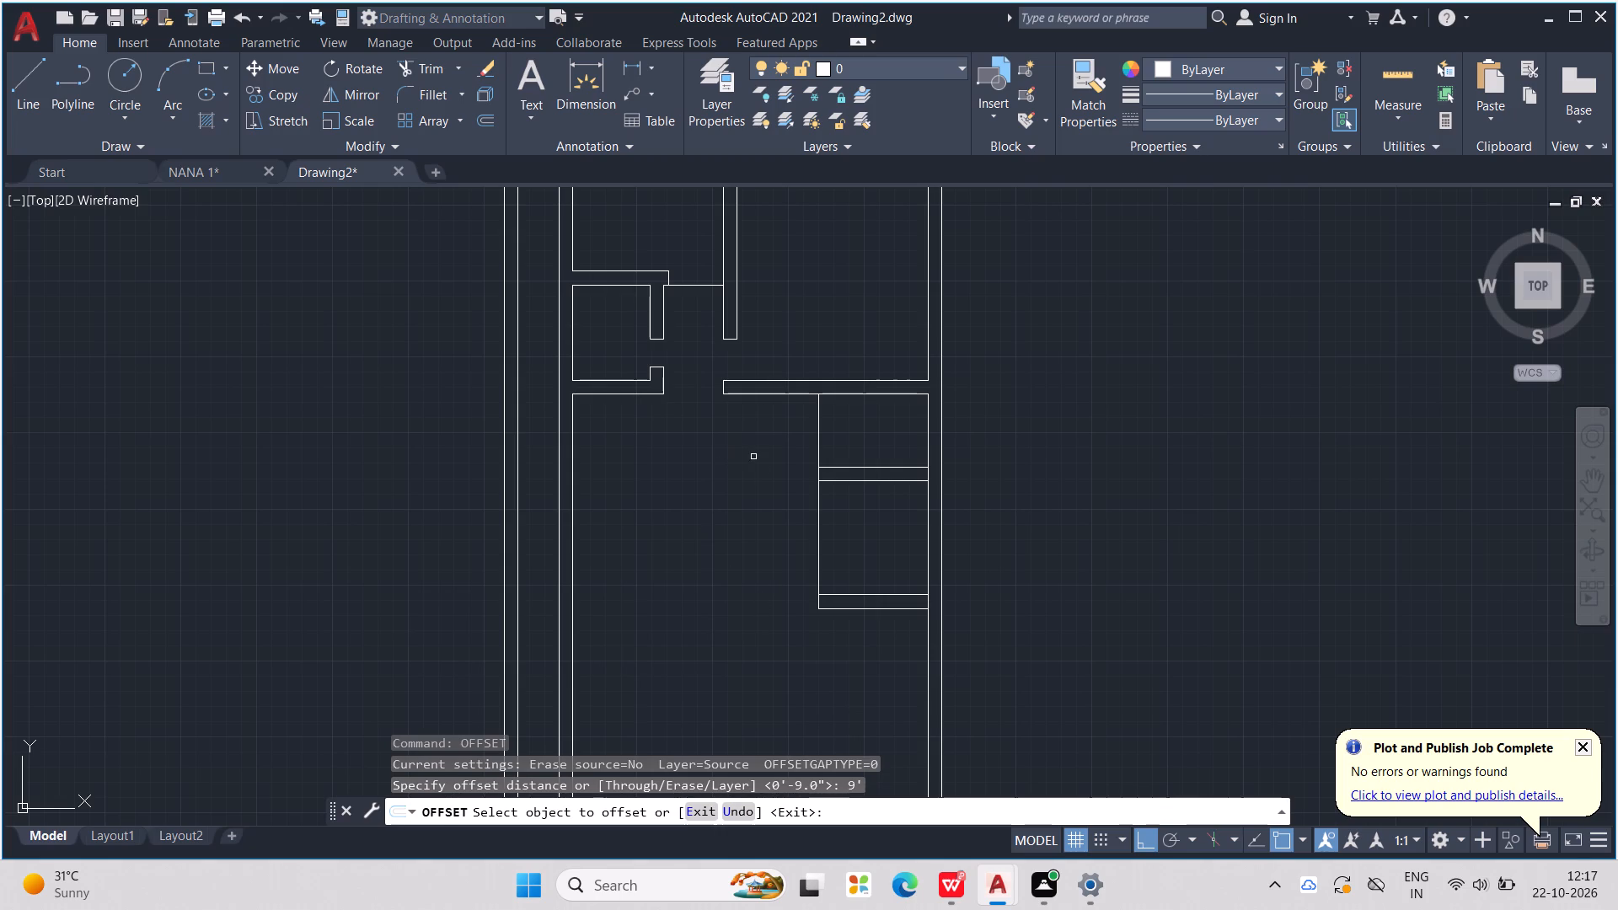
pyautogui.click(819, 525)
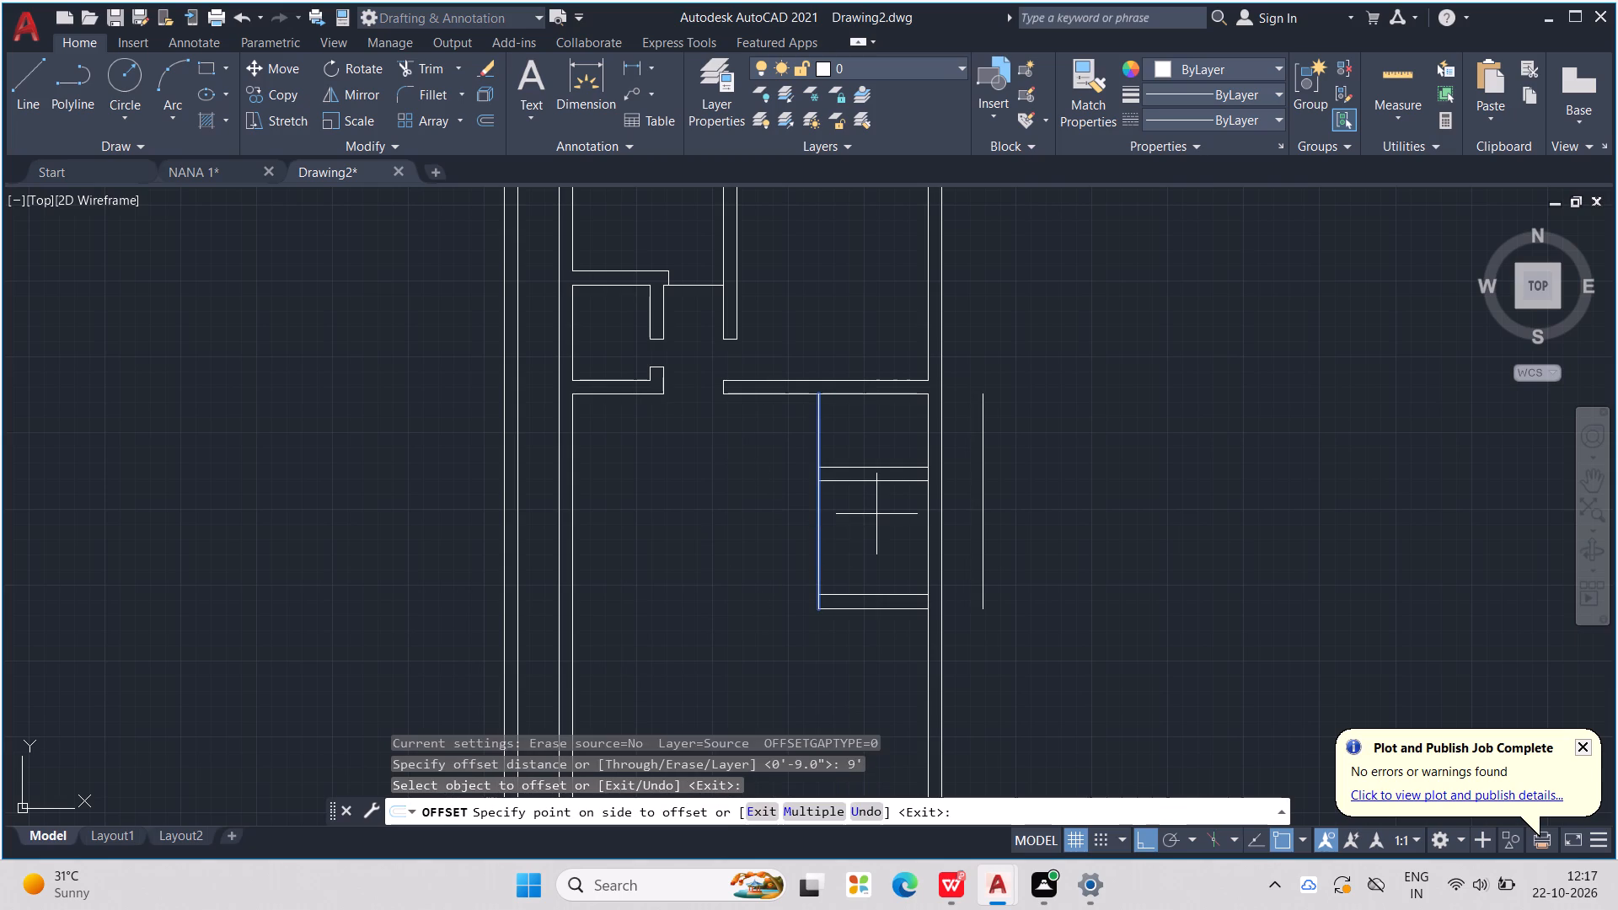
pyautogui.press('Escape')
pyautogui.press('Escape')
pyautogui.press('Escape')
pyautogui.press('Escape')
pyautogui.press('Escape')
# Offset the vertical line of the two small rooms 9" toward the outer wall to form a partition.
pyautogui.write('OFF')
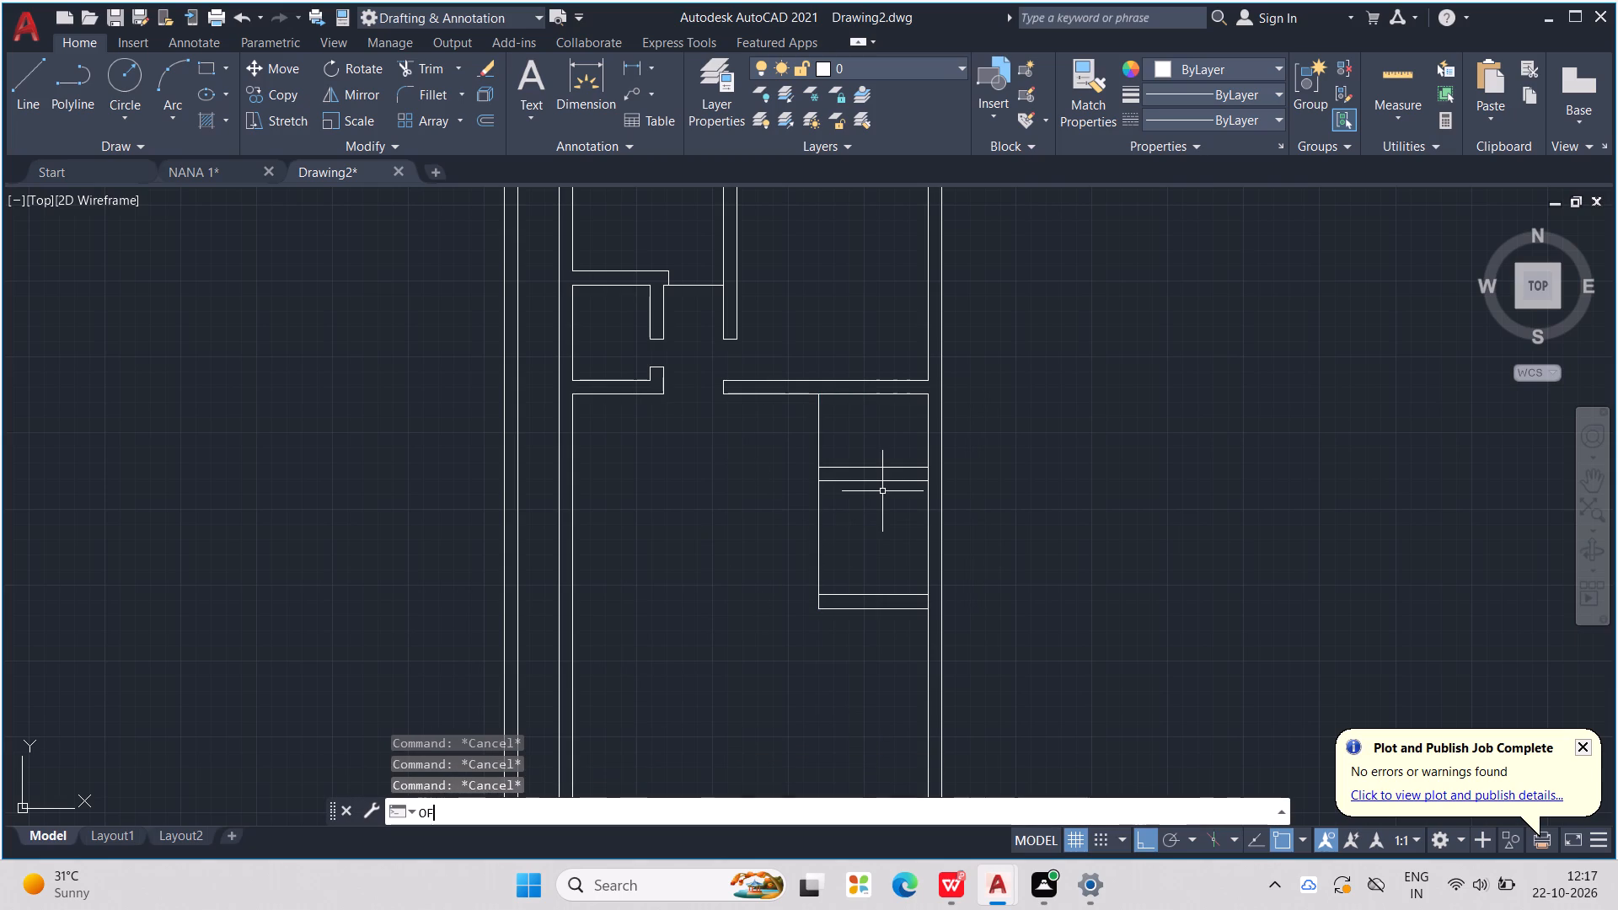
pyautogui.press('Return')
pyautogui.write('9"')
pyautogui.press('Return')
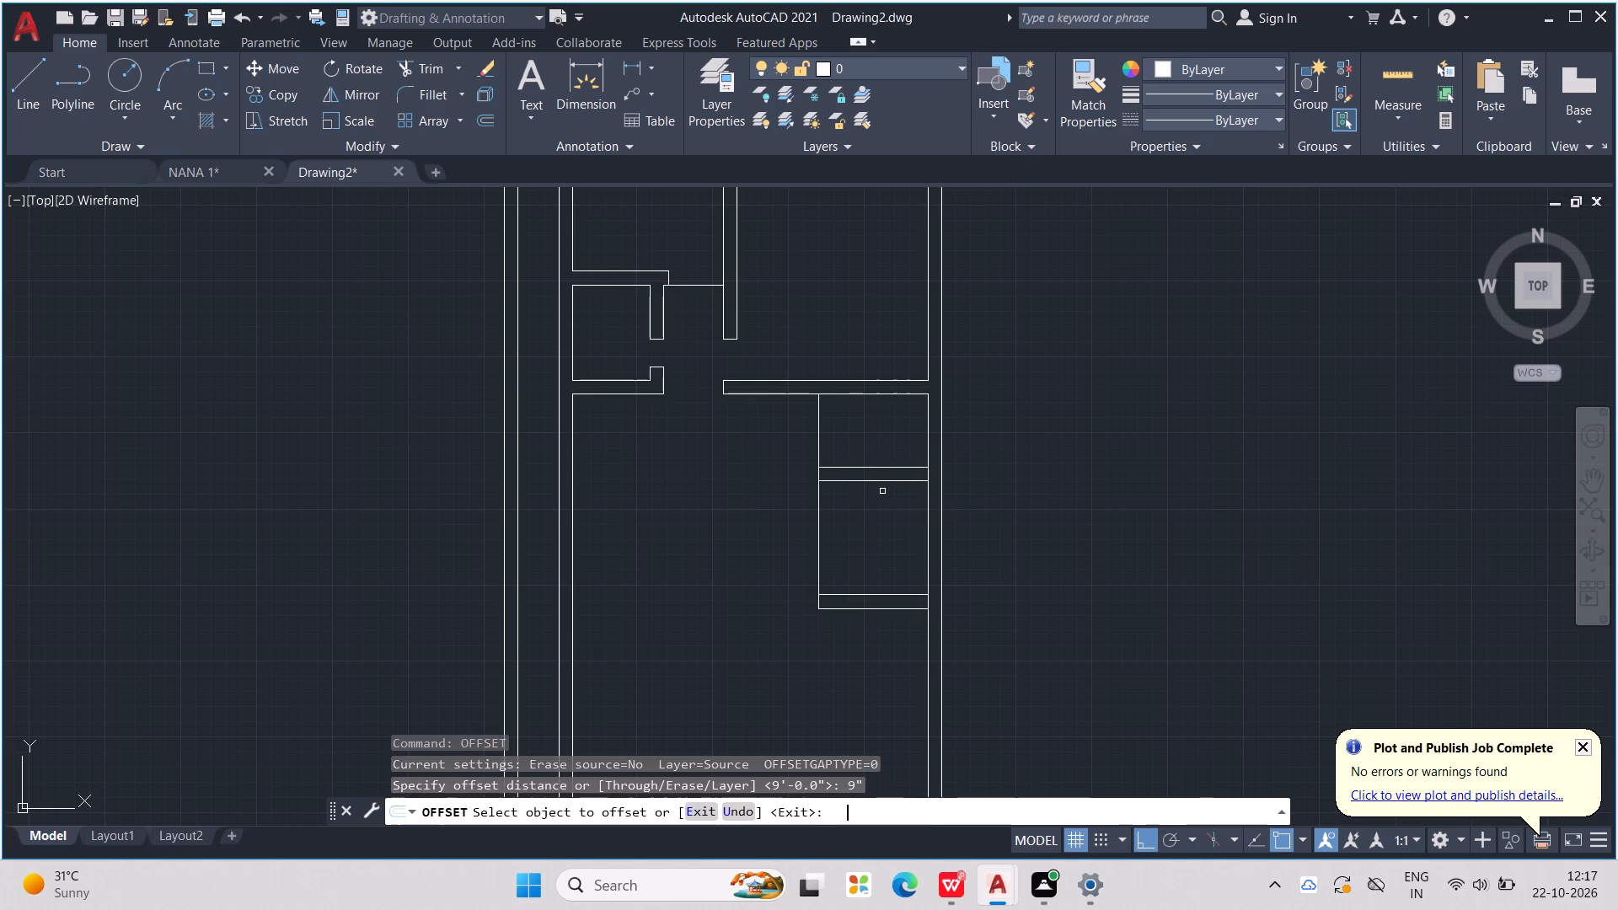
pyautogui.click(821, 522)
pyautogui.click(854, 533)
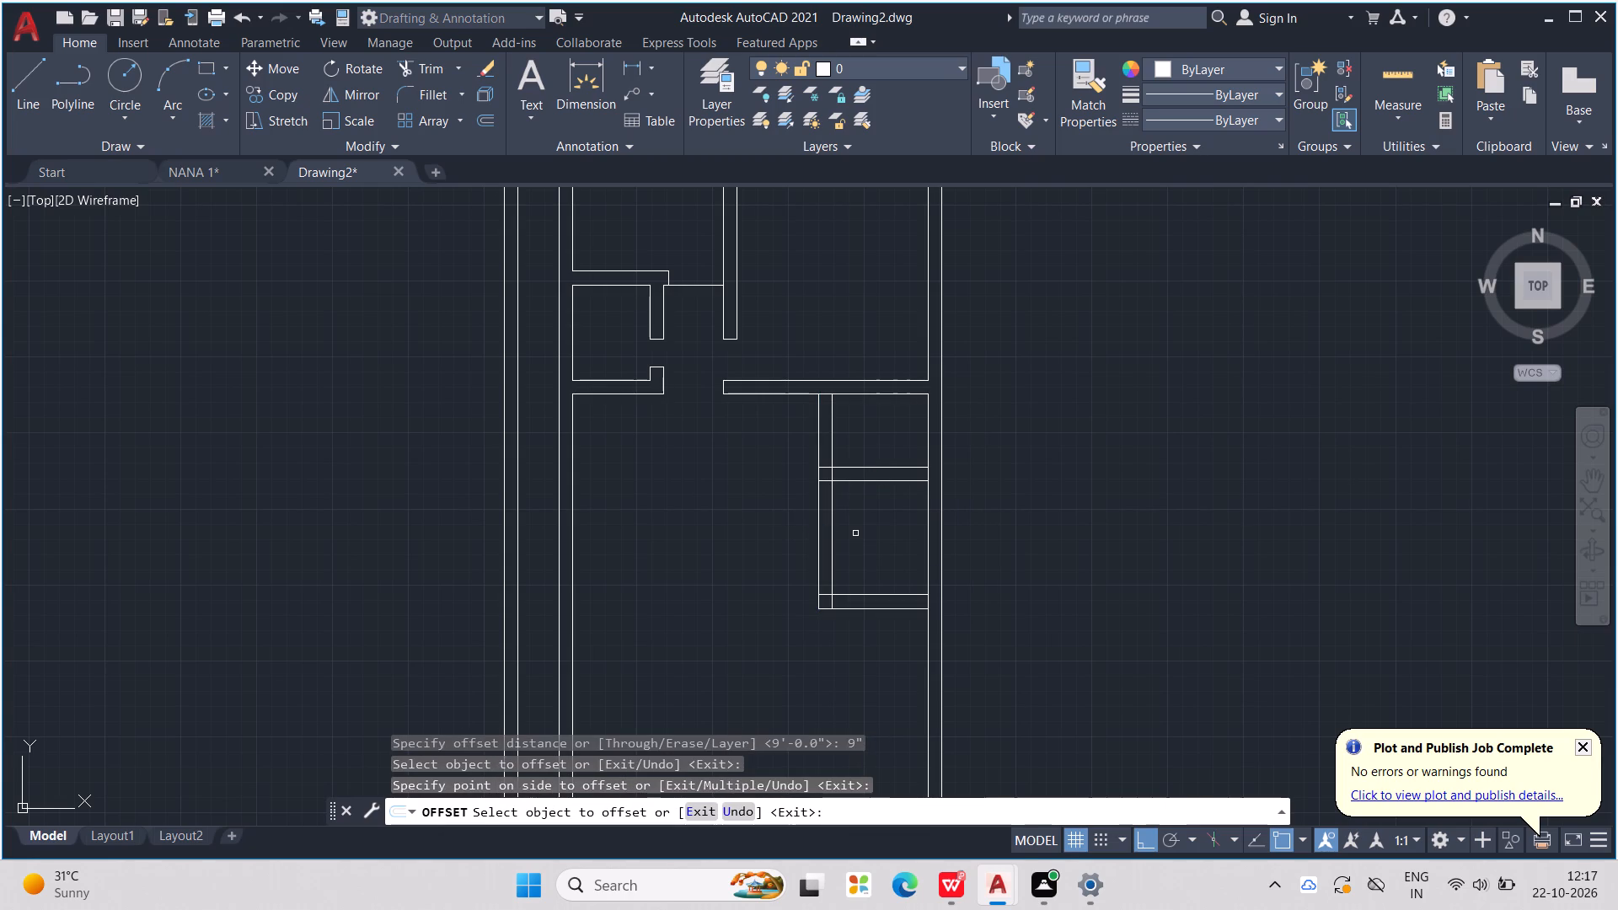
pyautogui.press('Escape')
pyautogui.press('Escape')
pyautogui.press('Escape')
pyautogui.press('Escape')
pyautogui.press('Escape')
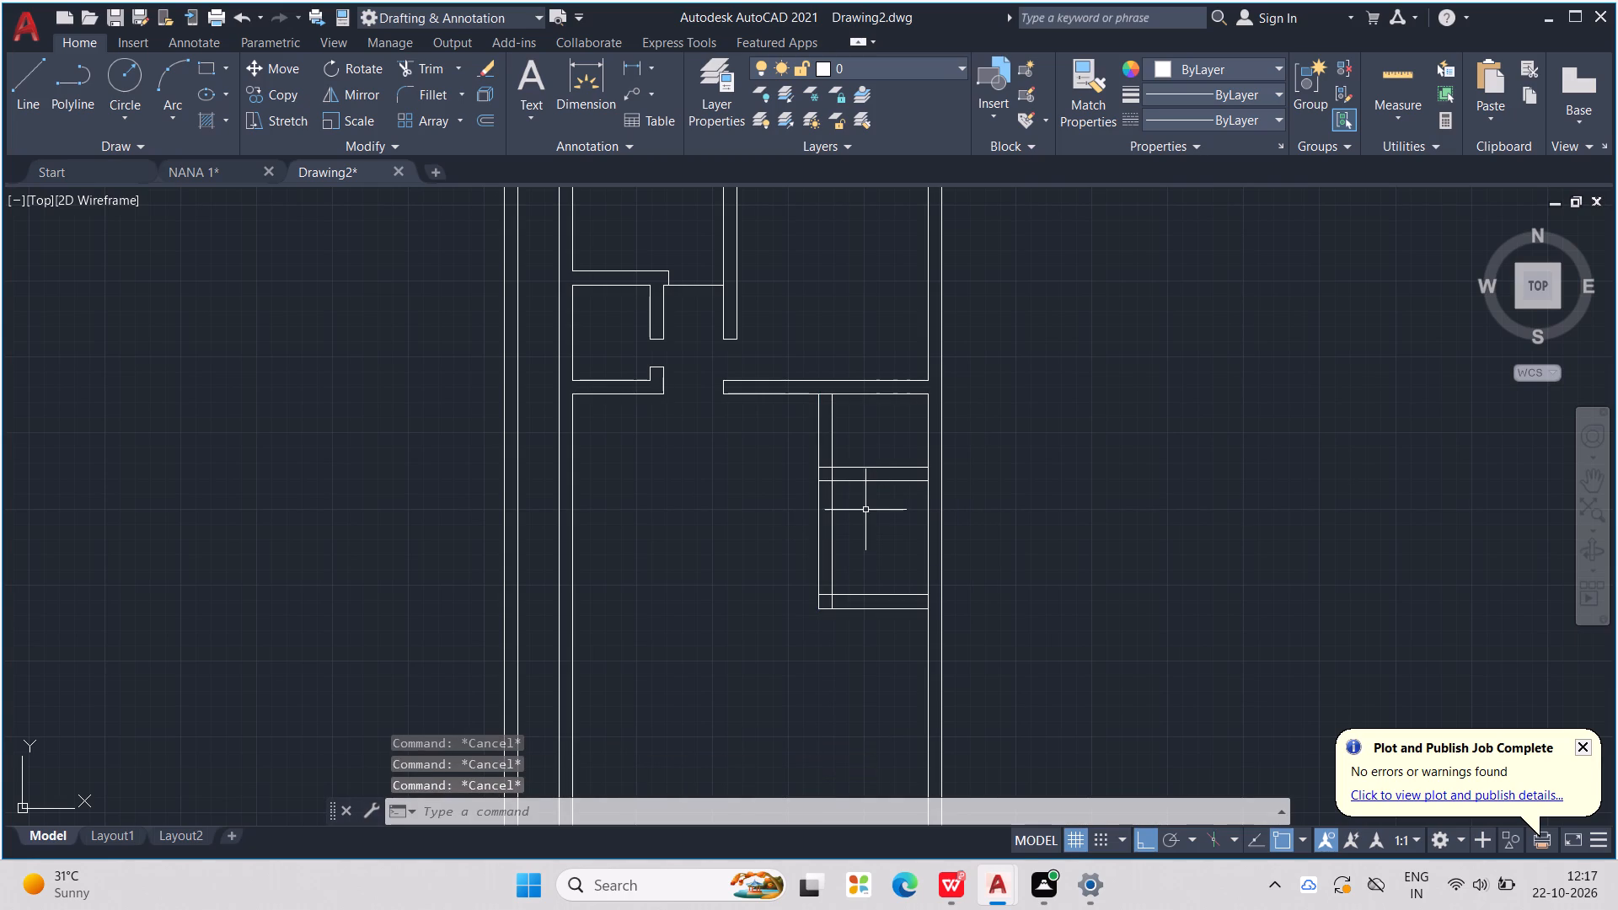
# Draw two short horizontal lines across the new vertical partition, one just below the existing cross wall and one above the upper new cross wall.
pyautogui.press('l')
pyautogui.press('Up')
pyautogui.scroll(2, 837, 435)
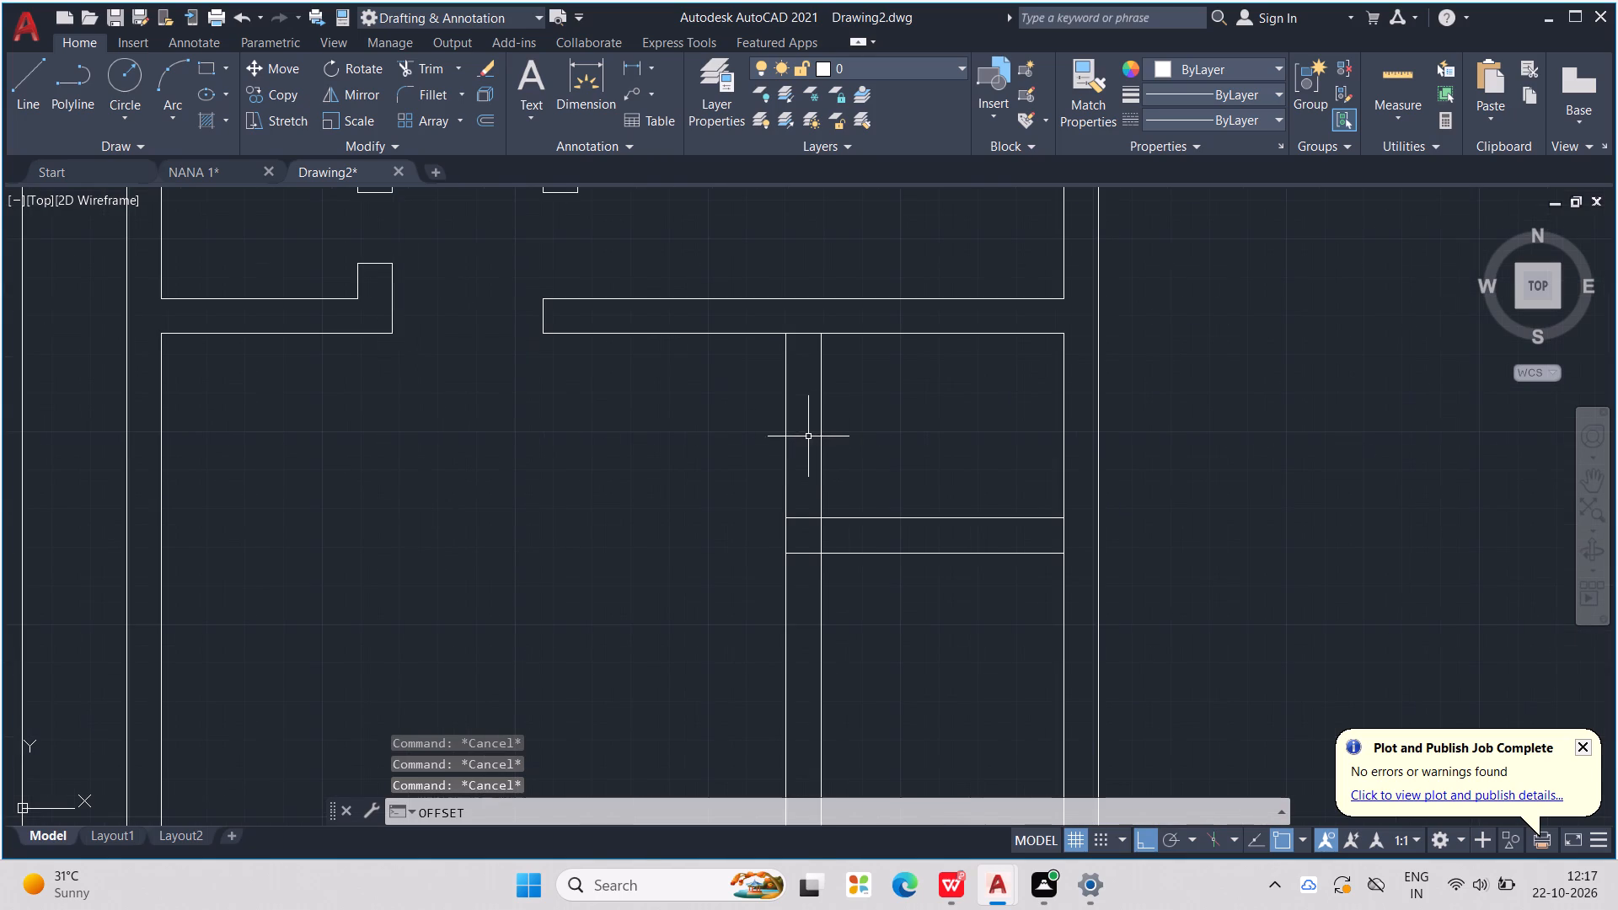
pyautogui.press('Escape')
pyautogui.press('Escape')
pyautogui.press('l')
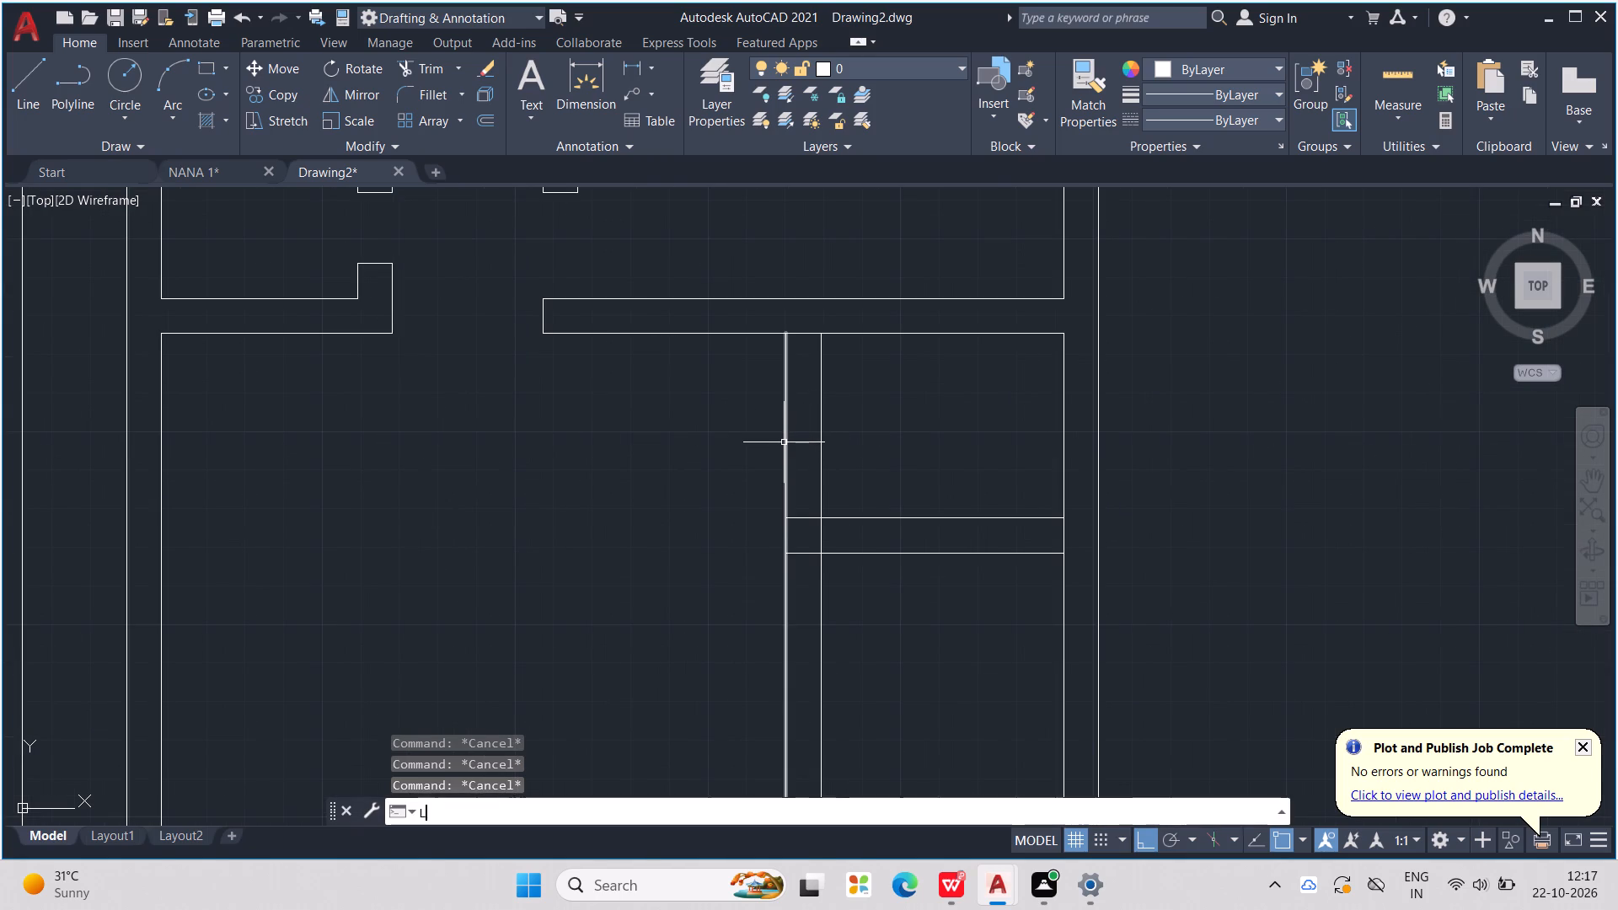
pyautogui.press('Return')
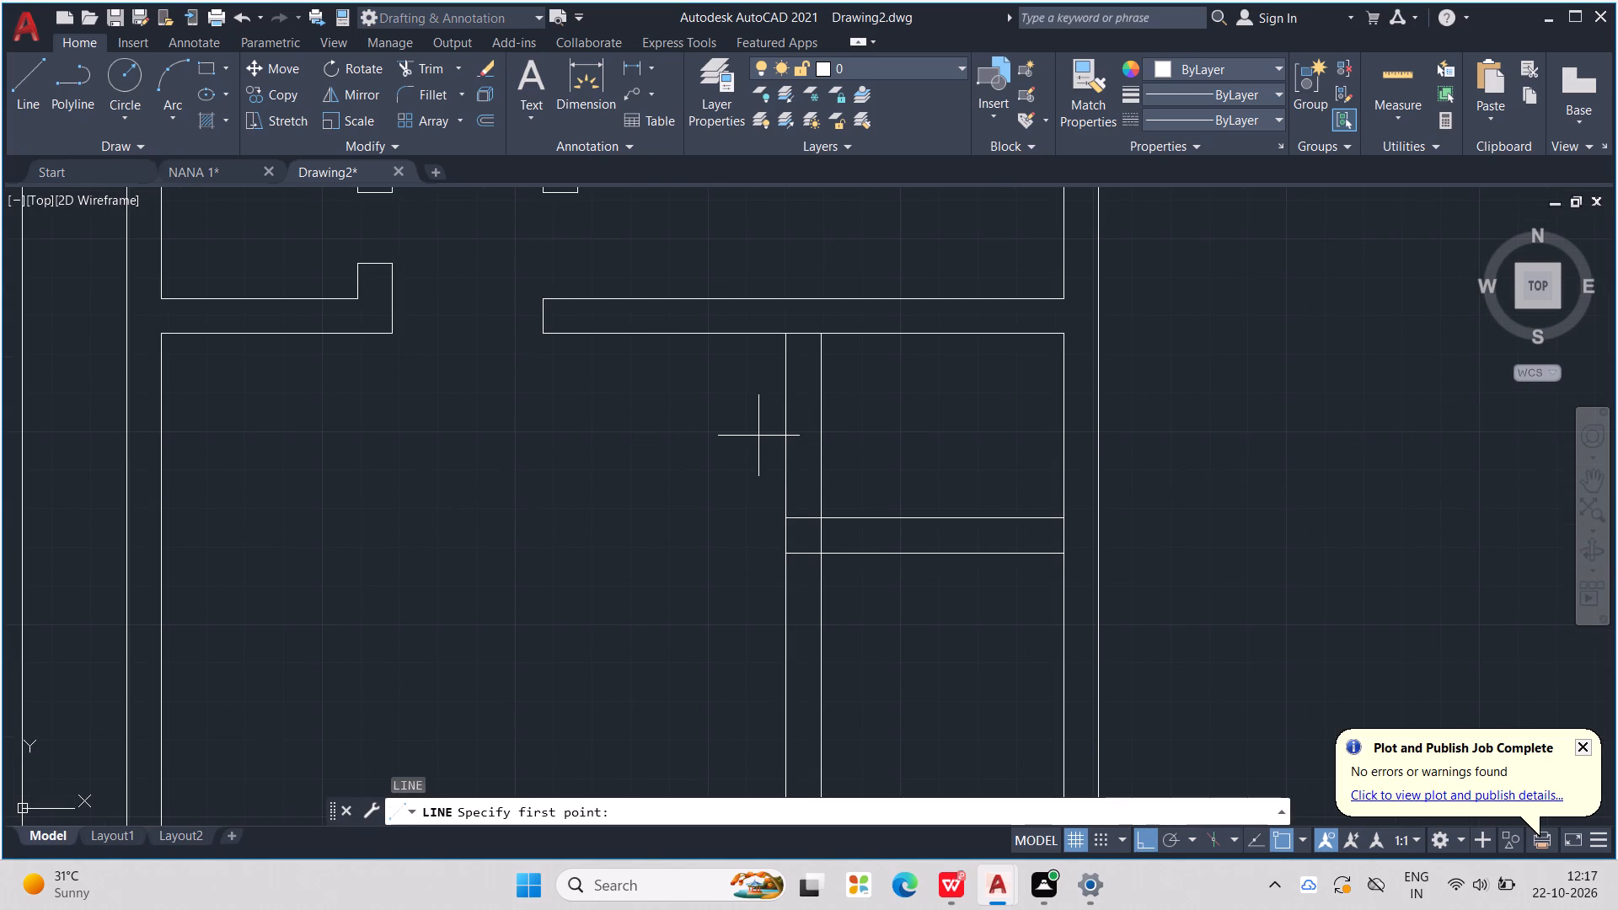
pyautogui.click(765, 442)
pyautogui.click(867, 445)
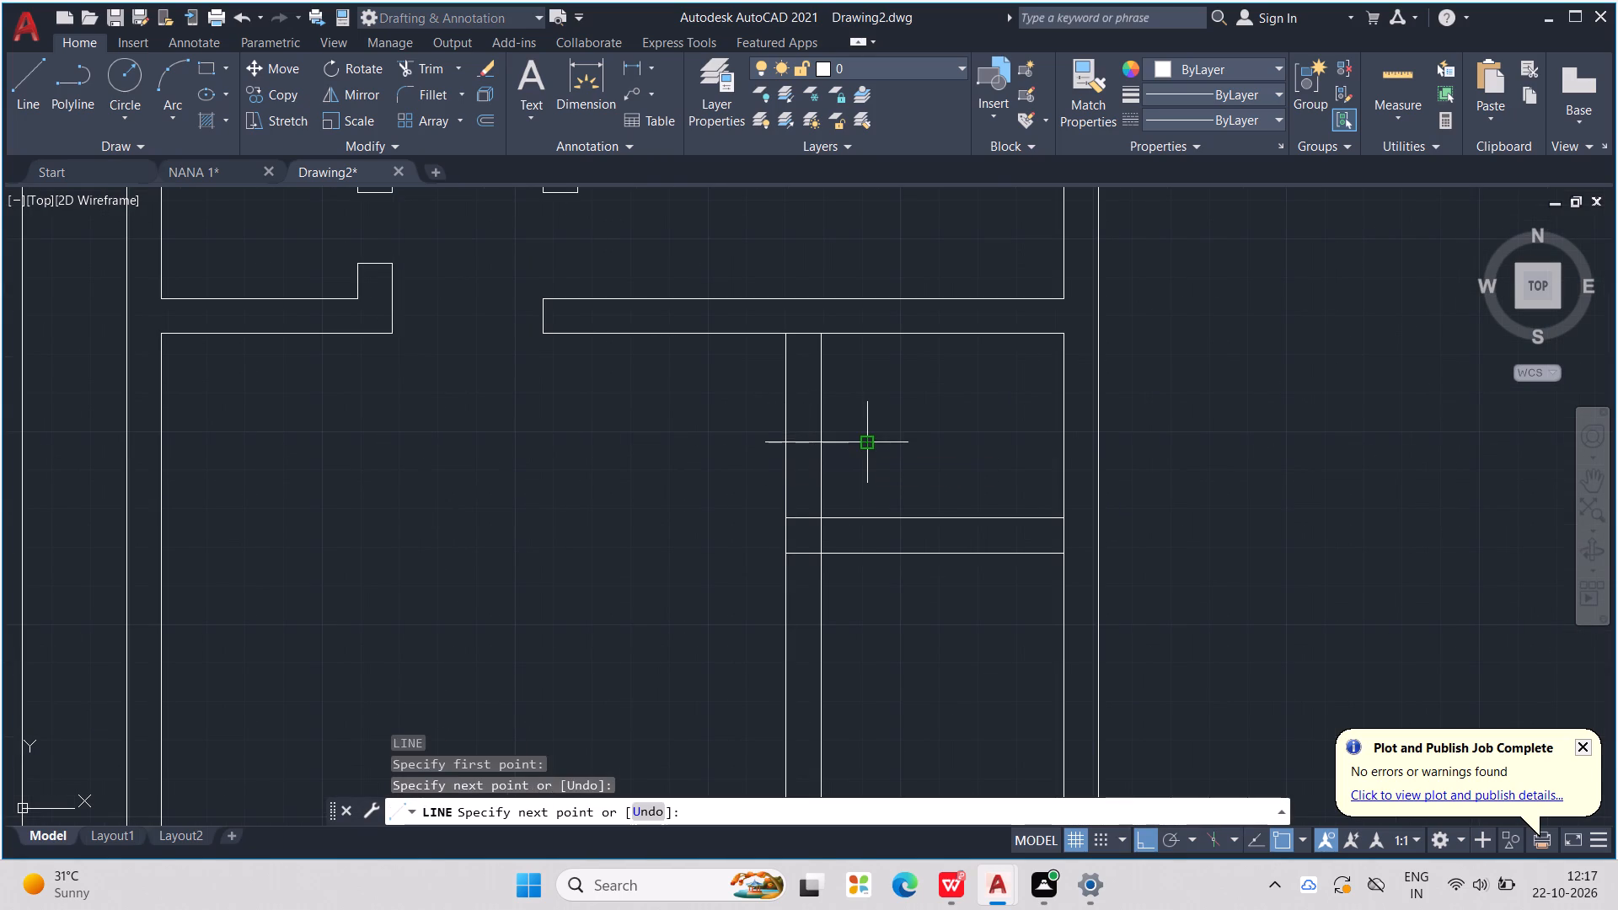
pyautogui.press('Escape')
pyautogui.press('Escape')
pyautogui.press('Escape')
pyautogui.press('Escape')
pyautogui.press('Escape')
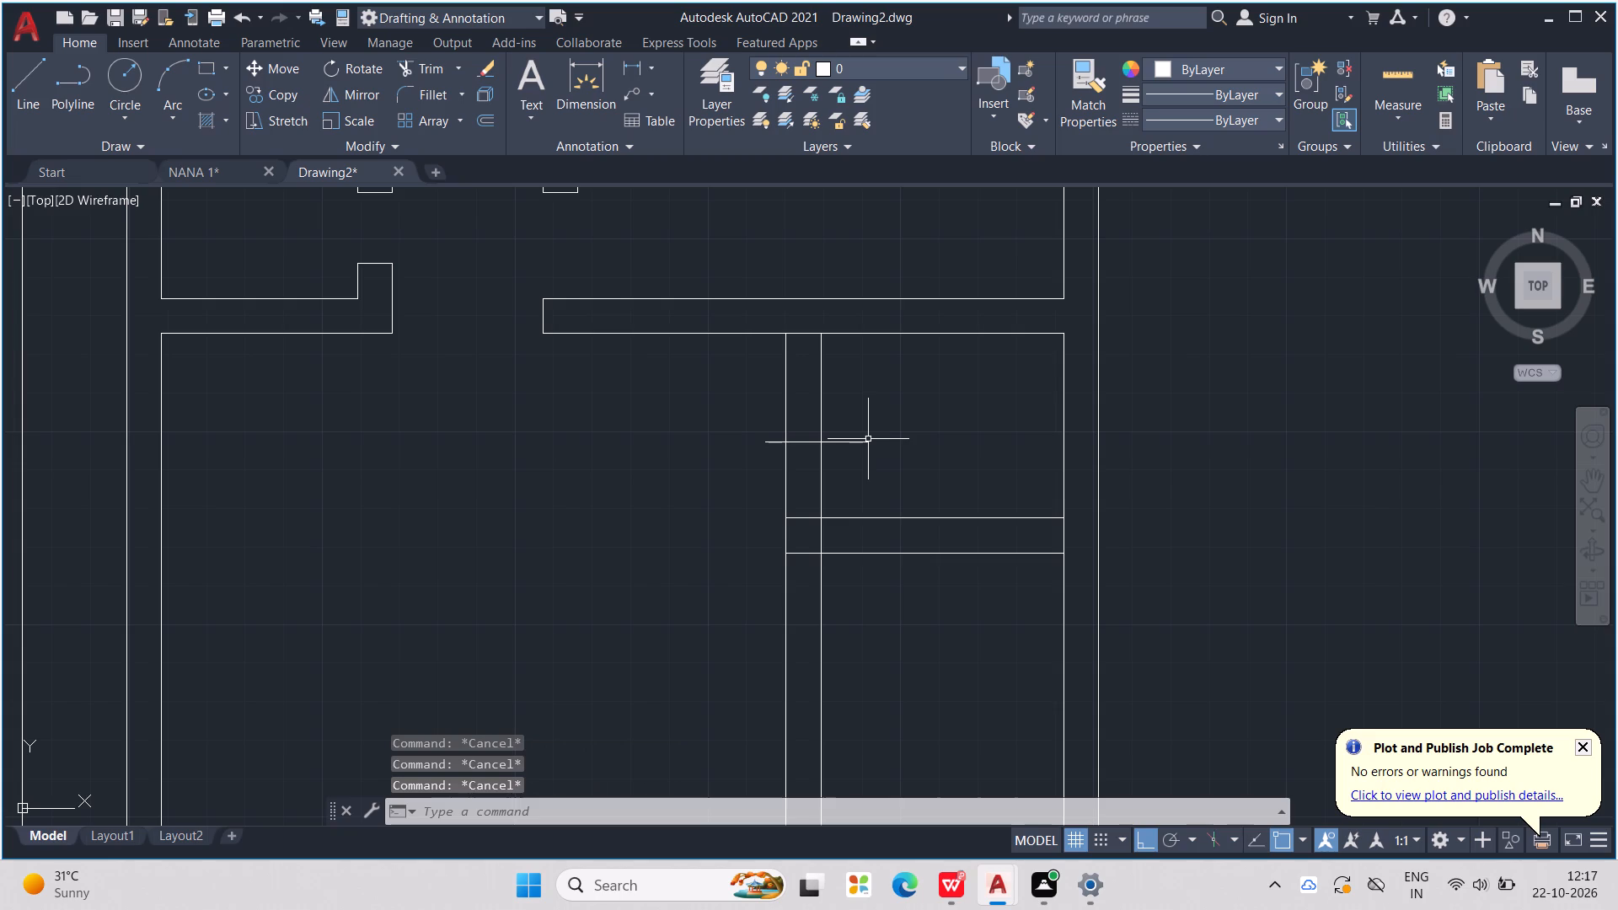
pyautogui.press('l')
pyautogui.press('Return')
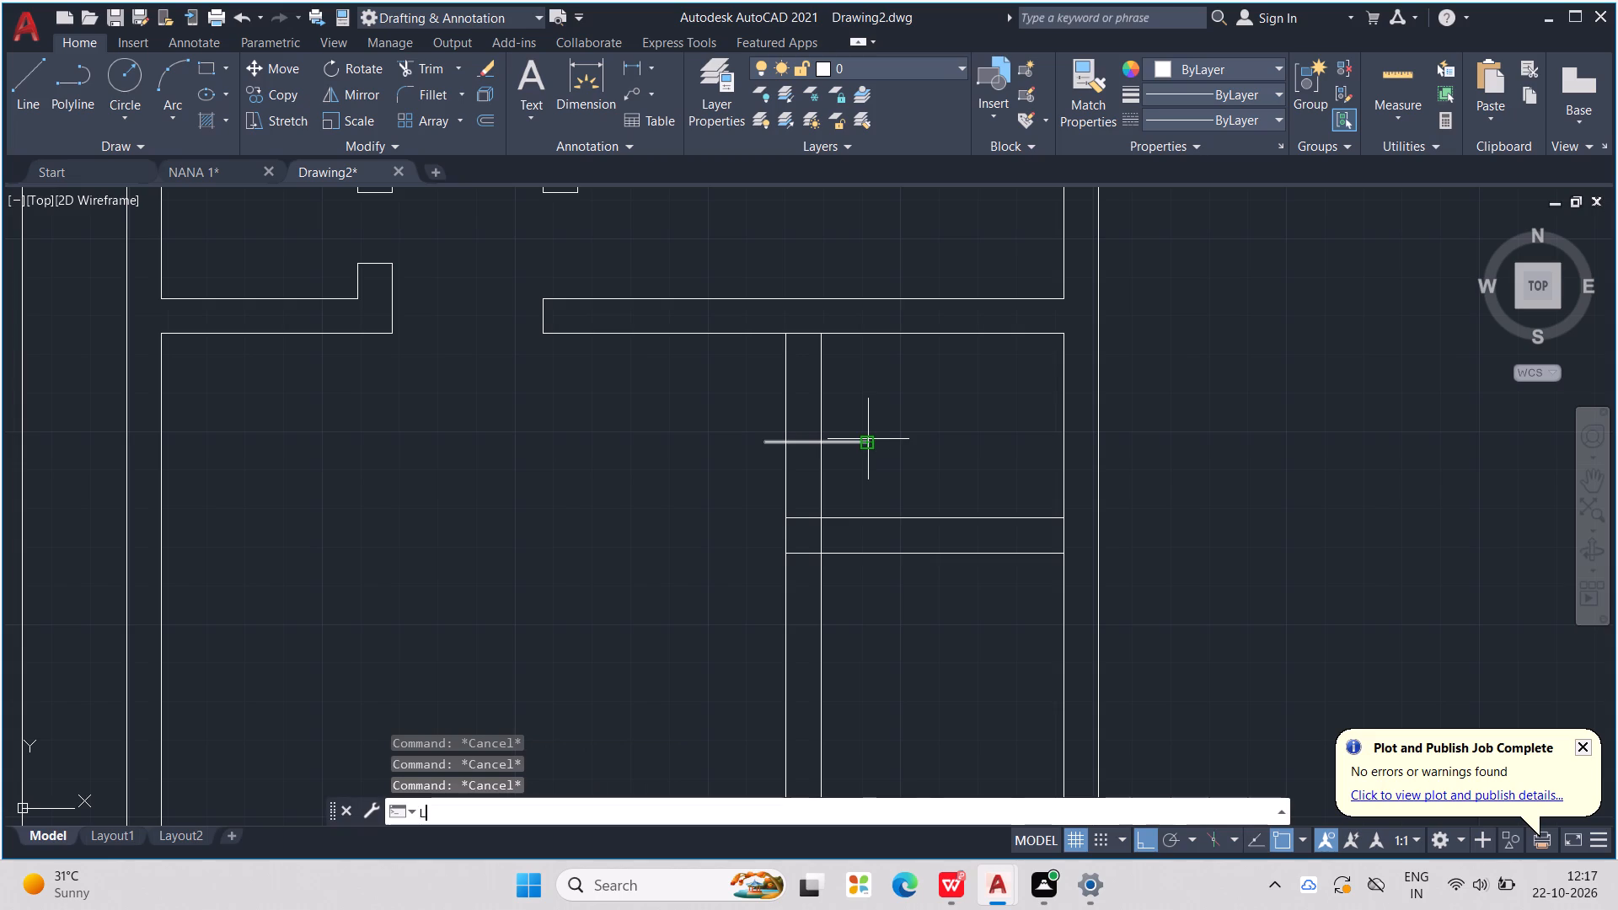
pyautogui.click(770, 347)
pyautogui.click(861, 358)
pyautogui.press('Escape')
pyautogui.press('Escape')
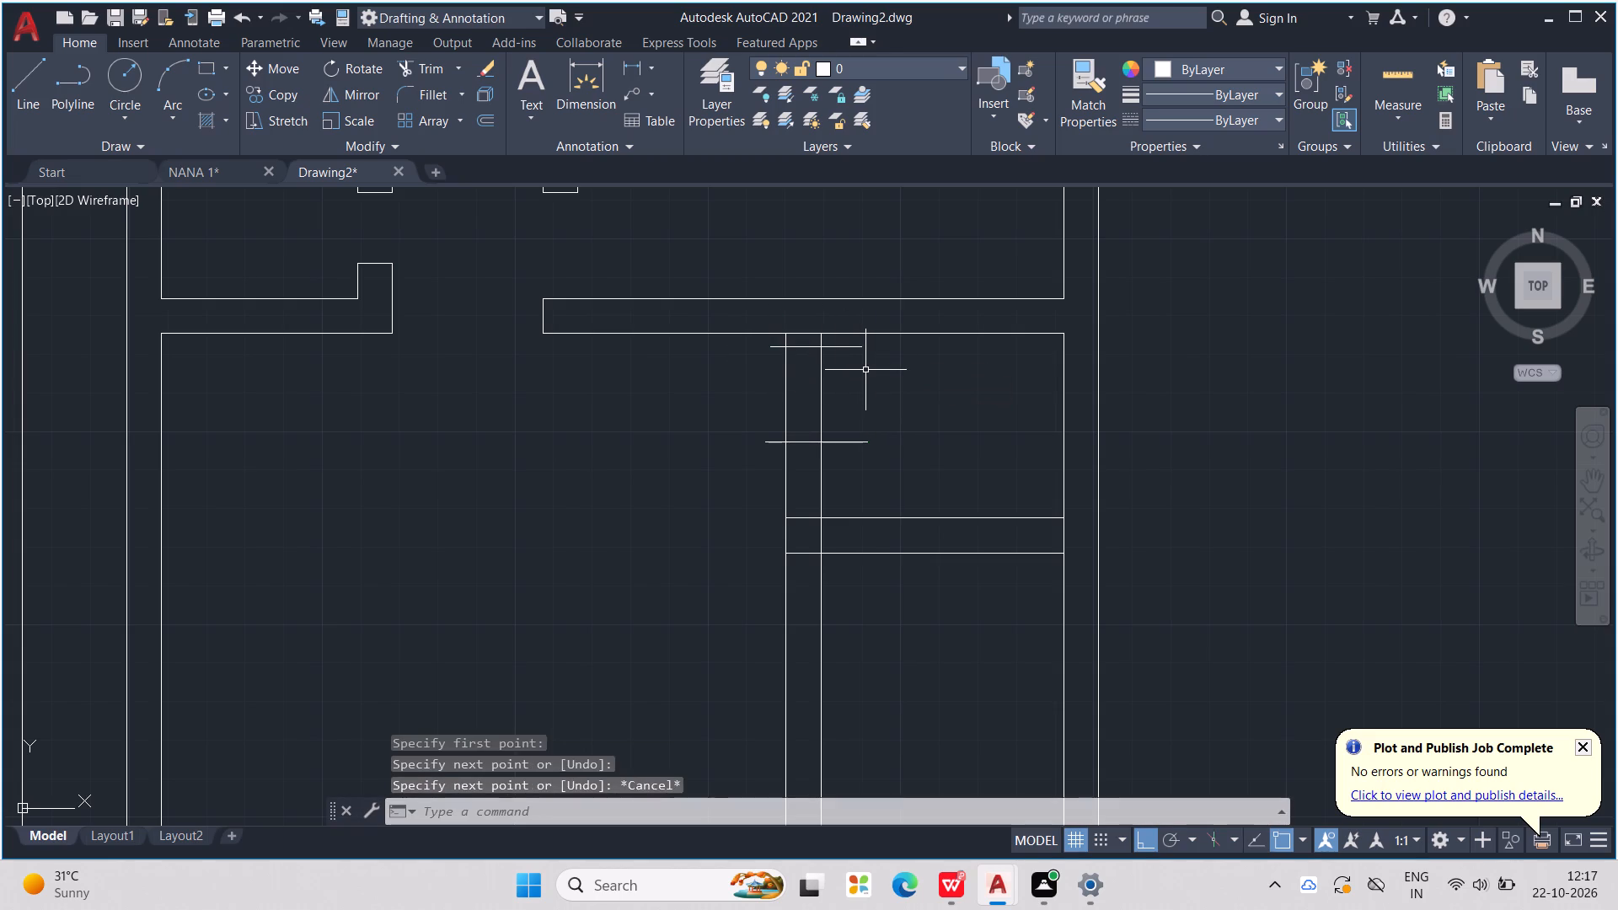
pyautogui.press('Escape')
# Trim the partition between the two short lines to open a doorway, and trim the overhanging line ends.
pyautogui.write('TR')
pyautogui.press('Return')
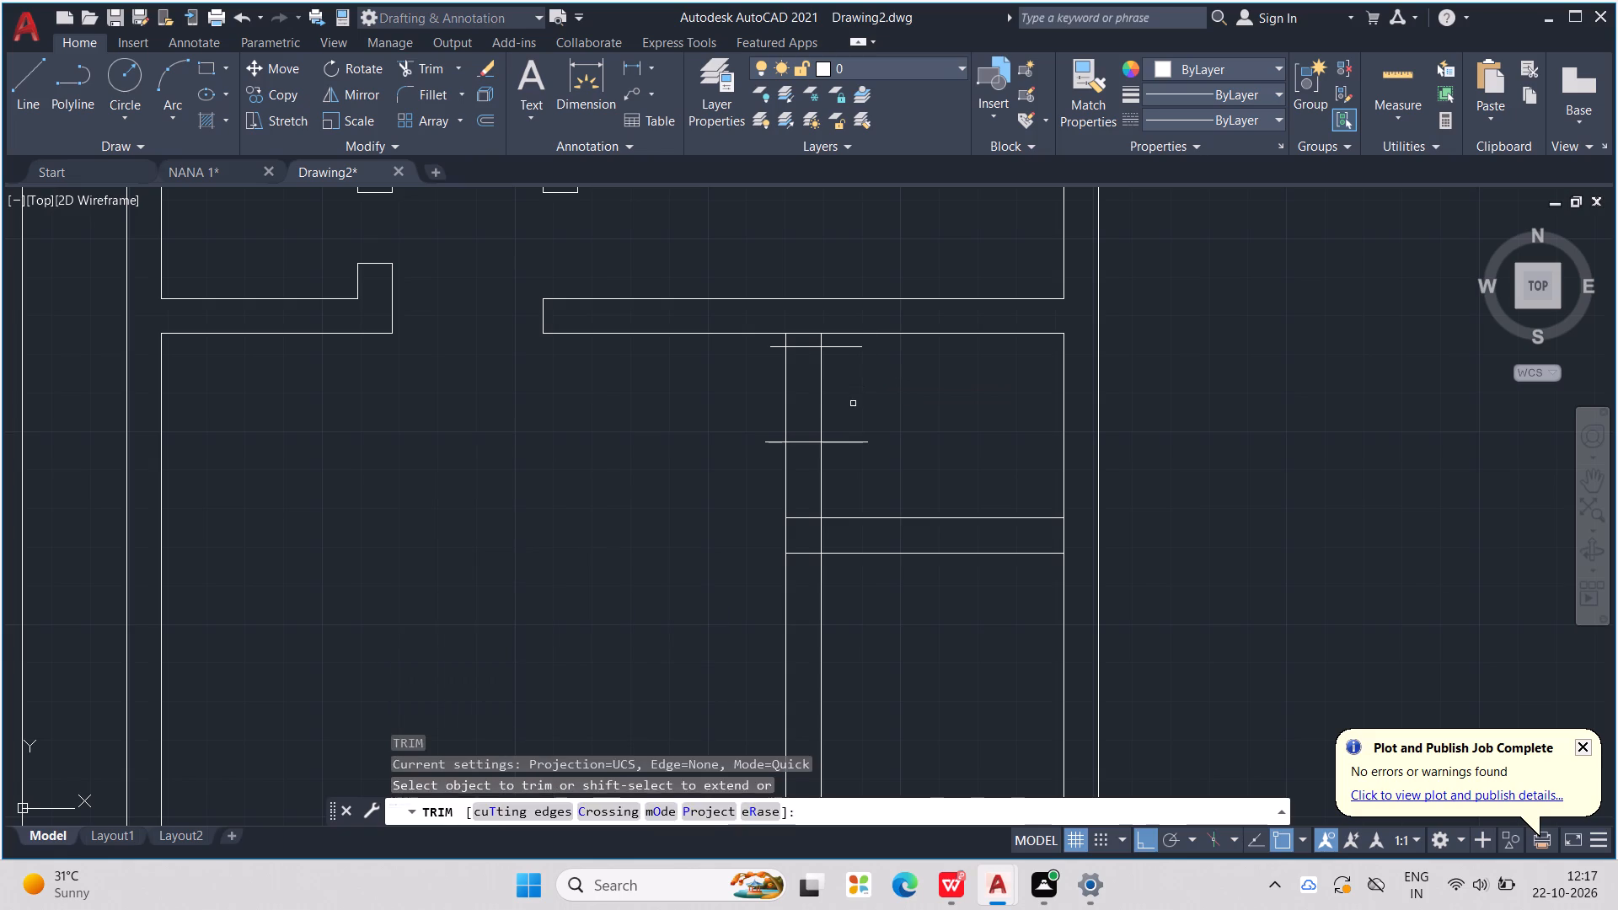
pyautogui.moveTo(853, 404); pyautogui.dragTo(773, 419)
pyautogui.moveTo(841, 430); pyautogui.dragTo(849, 451)
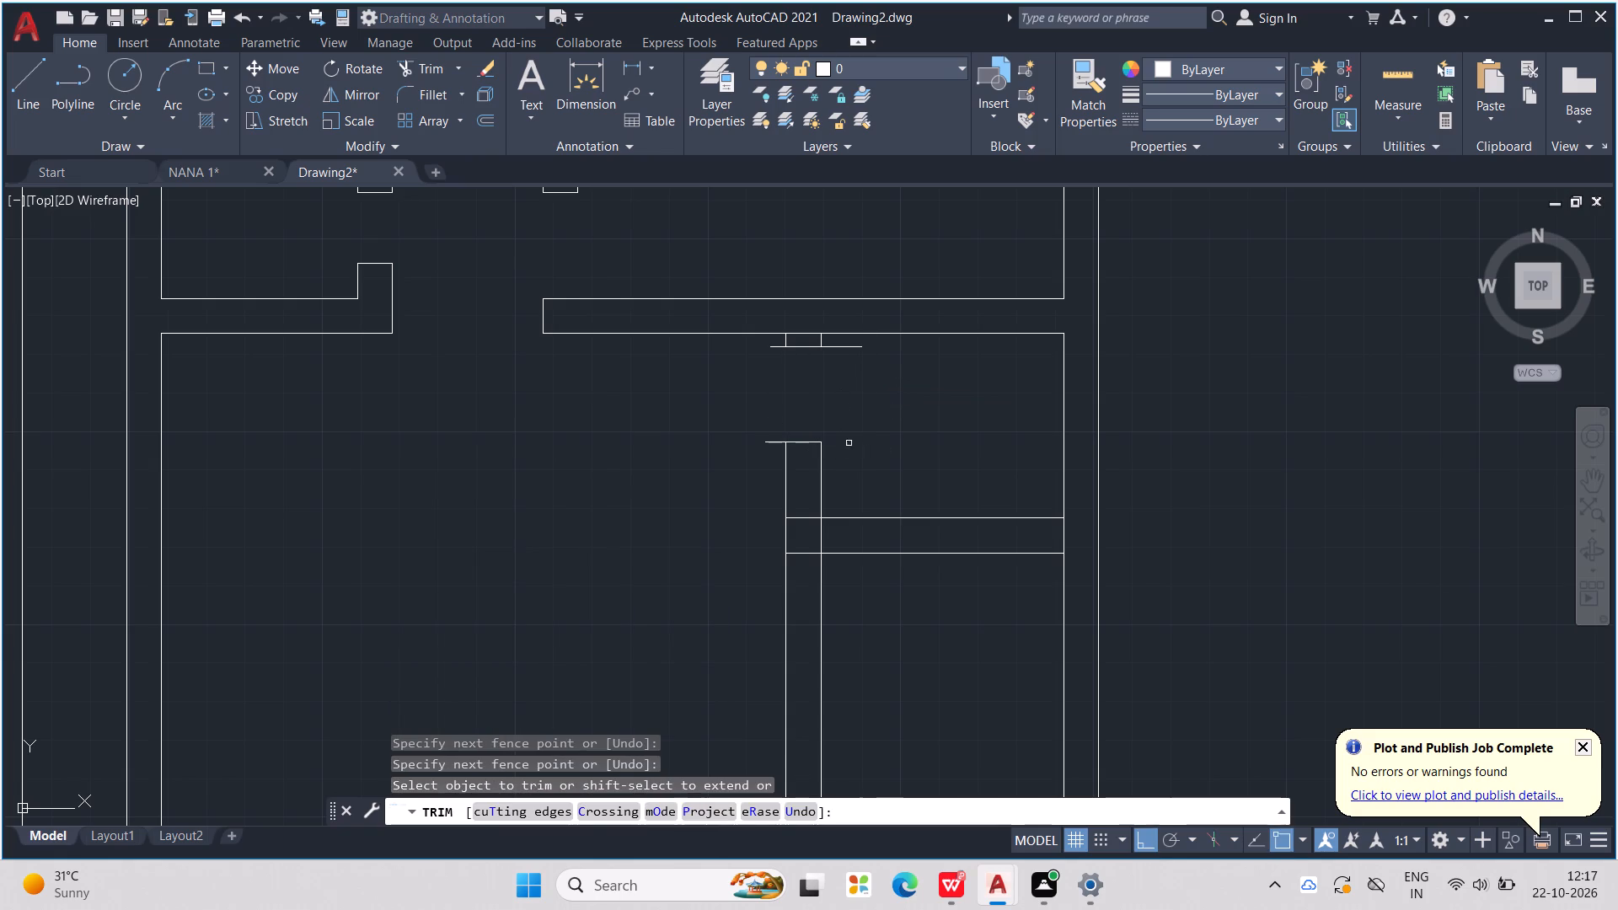
pyautogui.click(845, 348)
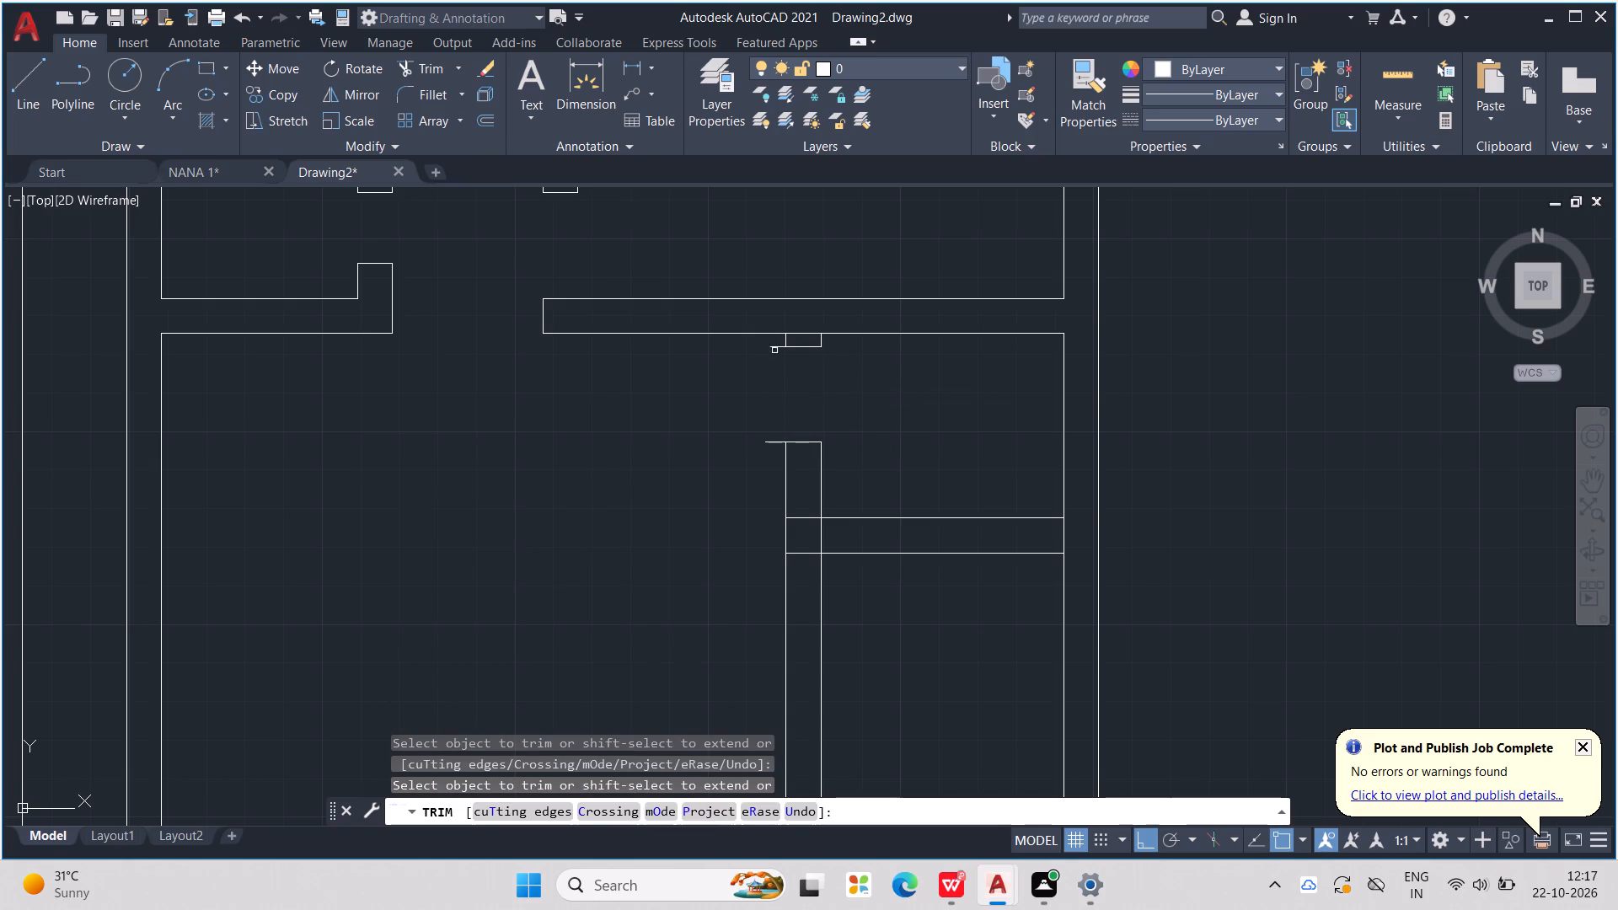
pyautogui.click(777, 346)
pyautogui.click(766, 440)
pyautogui.press('Escape')
pyautogui.press('Escape')
pyautogui.press('Escape')
pyautogui.press('Escape')
pyautogui.press('Escape')
pyautogui.press('Escape')
pyautogui.press('Escape')
pyautogui.press('Escape')
pyautogui.press('Escape')
pyautogui.press('Escape')
pyautogui.press('Escape')
pyautogui.press('Escape')
pyautogui.press('Escape')
pyautogui.press('Escape')
pyautogui.press('Escape')
pyautogui.press('Escape')
pyautogui.press('Escape')
pyautogui.press('Escape')
pyautogui.press('Escape')
# Draw a vertical line across the doorway opening along the partition face away from the outer wall.
pyautogui.press('l')
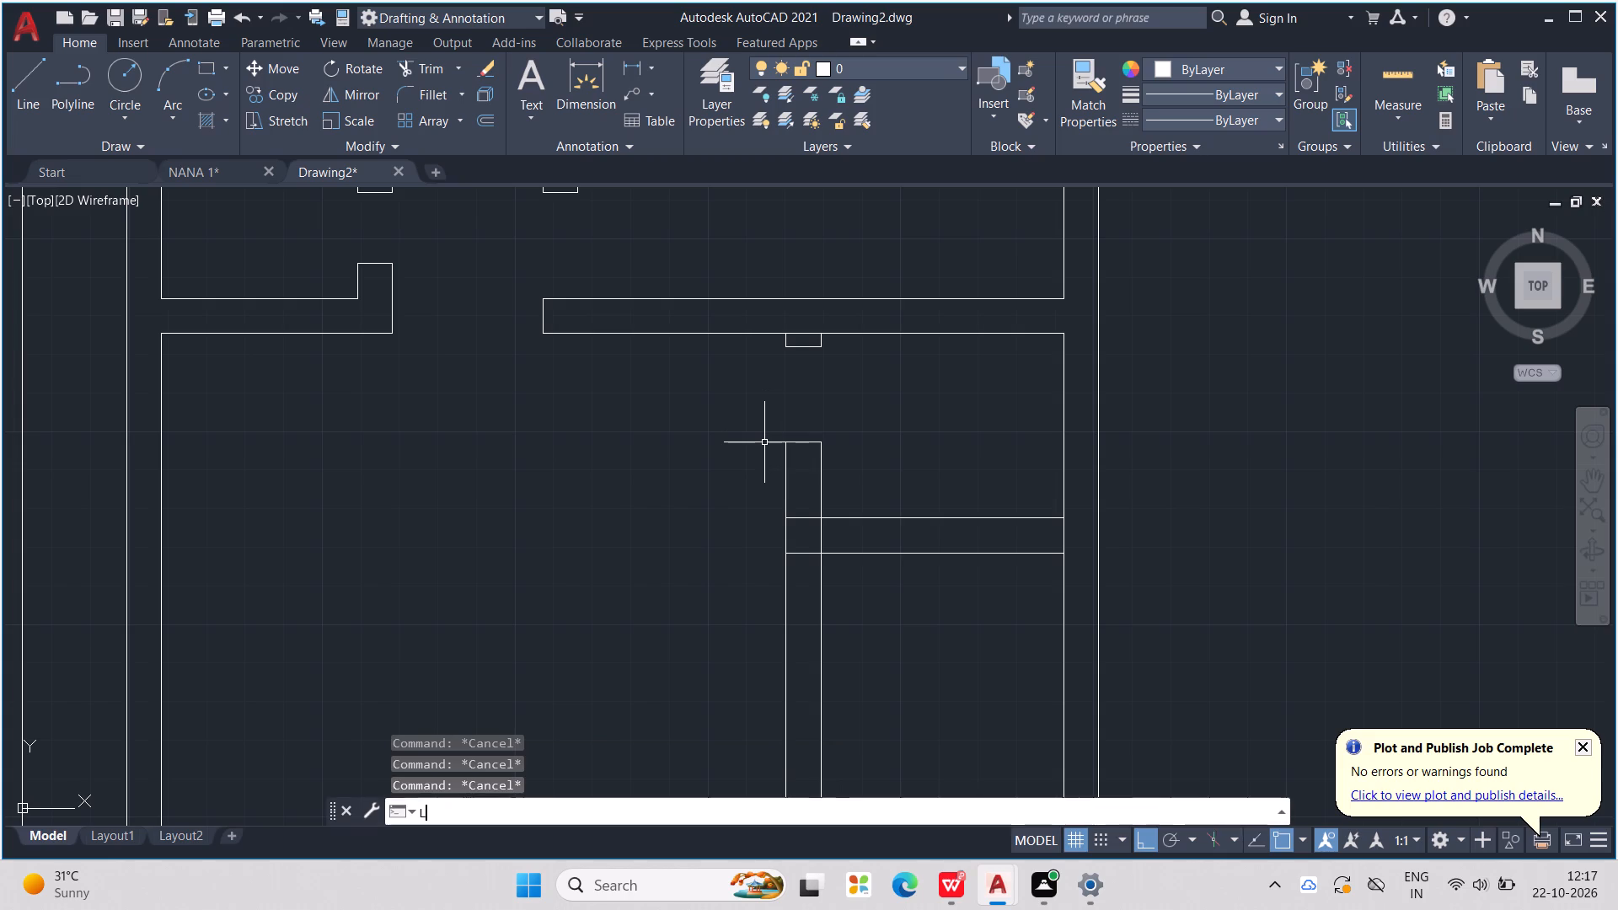
pyautogui.press('Return')
pyautogui.click(781, 447)
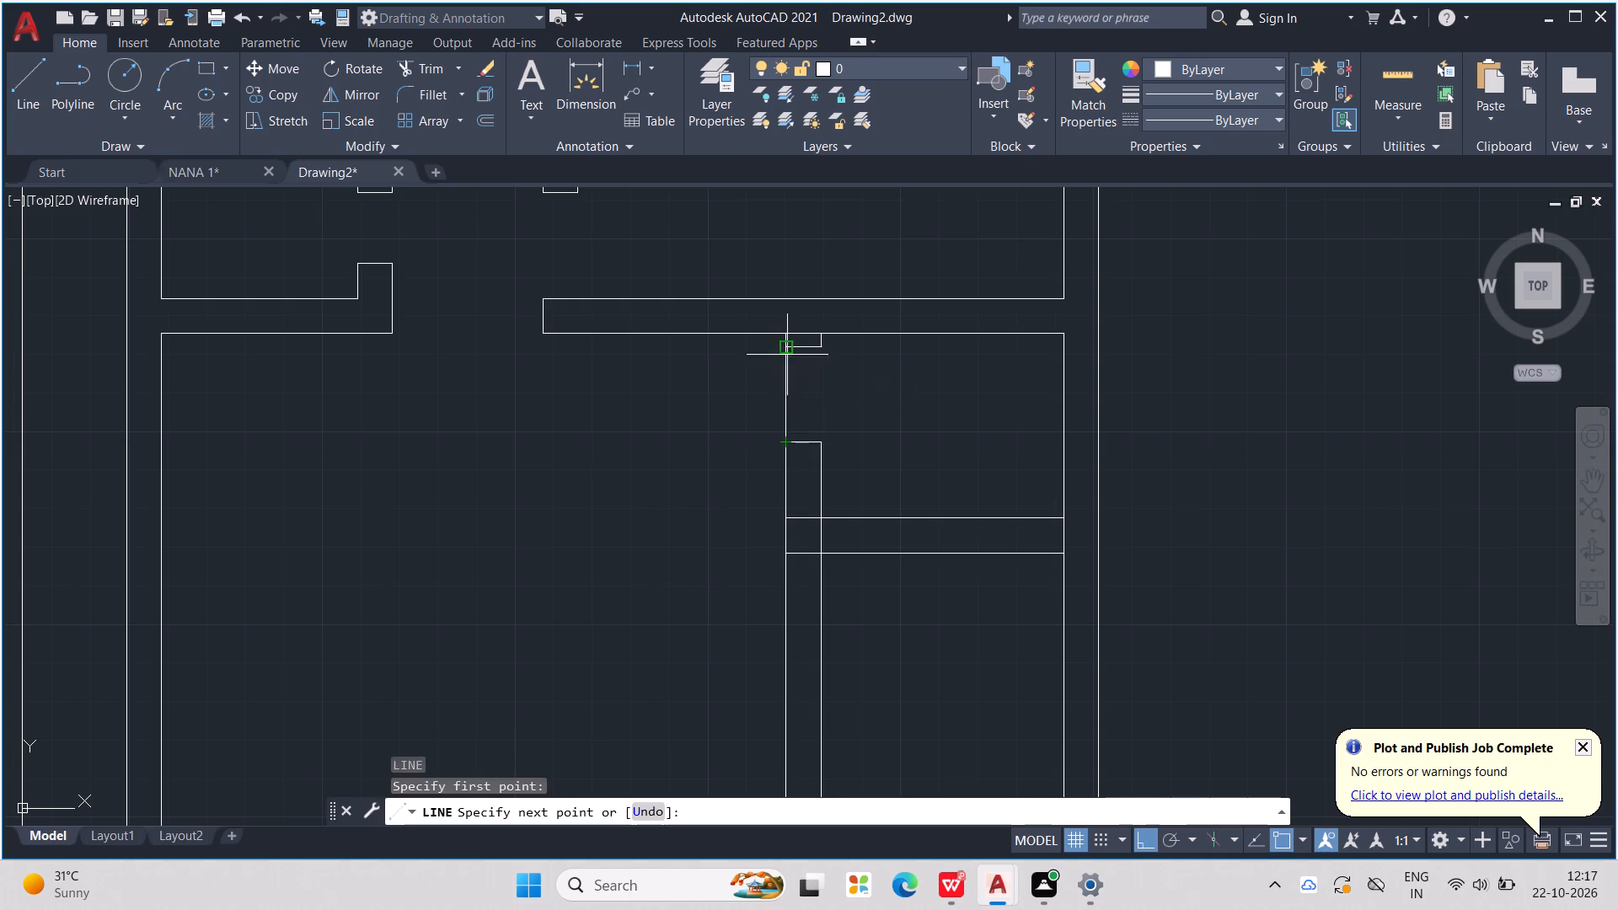
pyautogui.scroll(3, 789, 349)
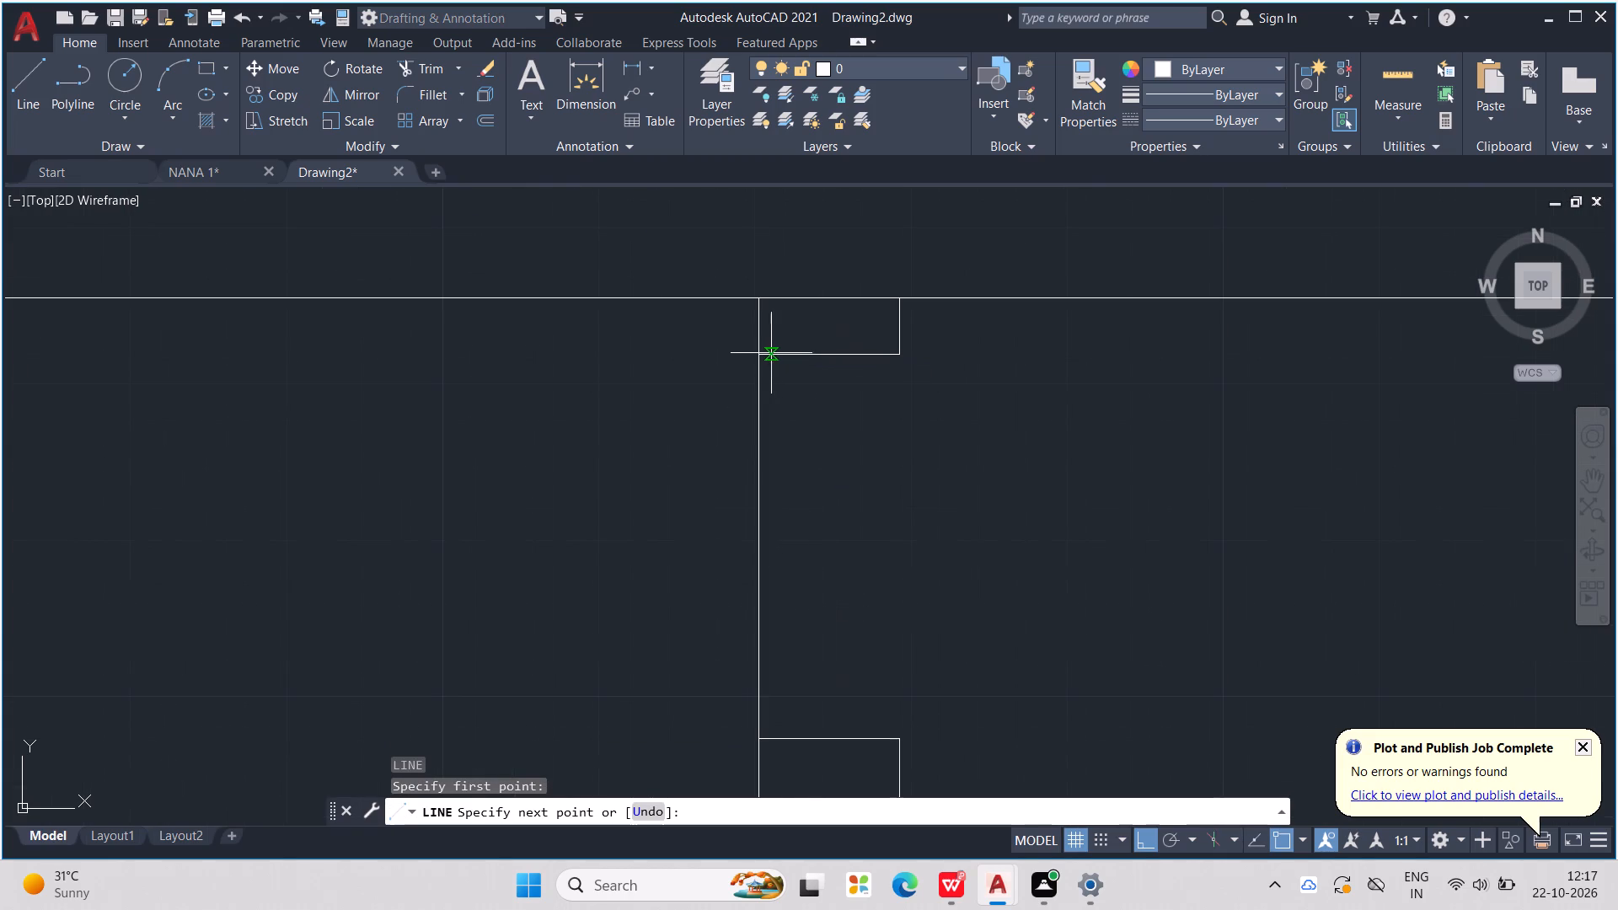
pyautogui.click(762, 353)
pyautogui.press('Escape')
pyautogui.scroll(-2, 768, 345)
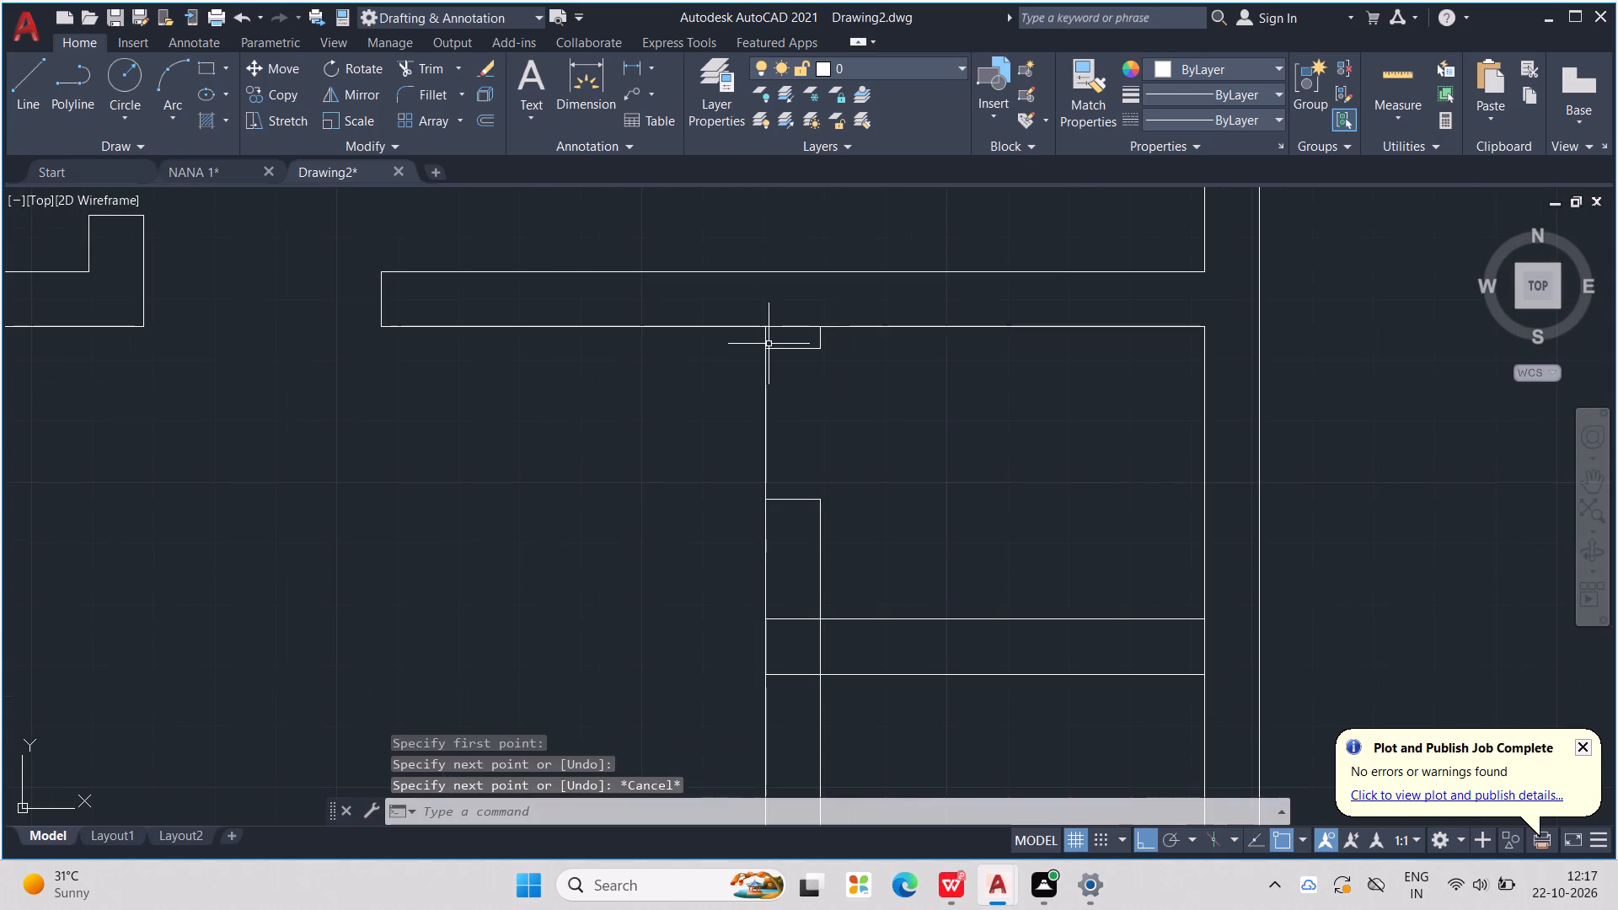
pyautogui.press('Escape')
pyautogui.press('Escape')
pyautogui.moveTo(849, 474); pyautogui.dragTo(819, 418, button='middle')
pyautogui.scroll(-1, 817, 415)
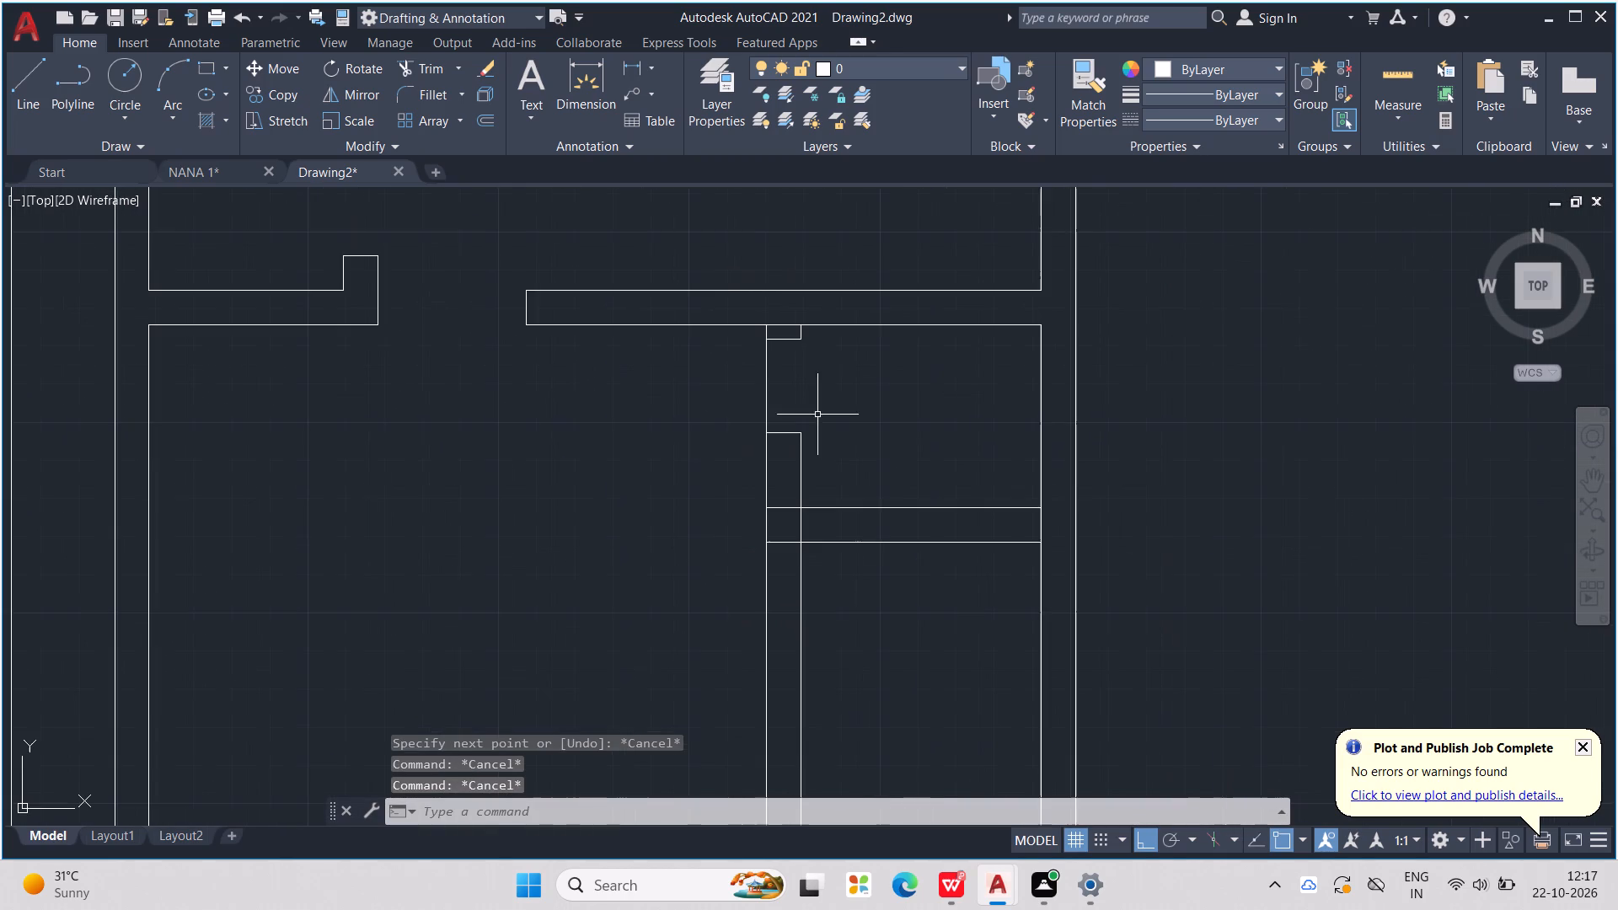
pyautogui.press('Escape')
pyautogui.press('Escape')
pyautogui.press('Escape')
pyautogui.press('Escape')
# Draw a short horizontal line across the vertical partition a little below the upper new cross wall.
pyautogui.press('l')
pyautogui.press('Return')
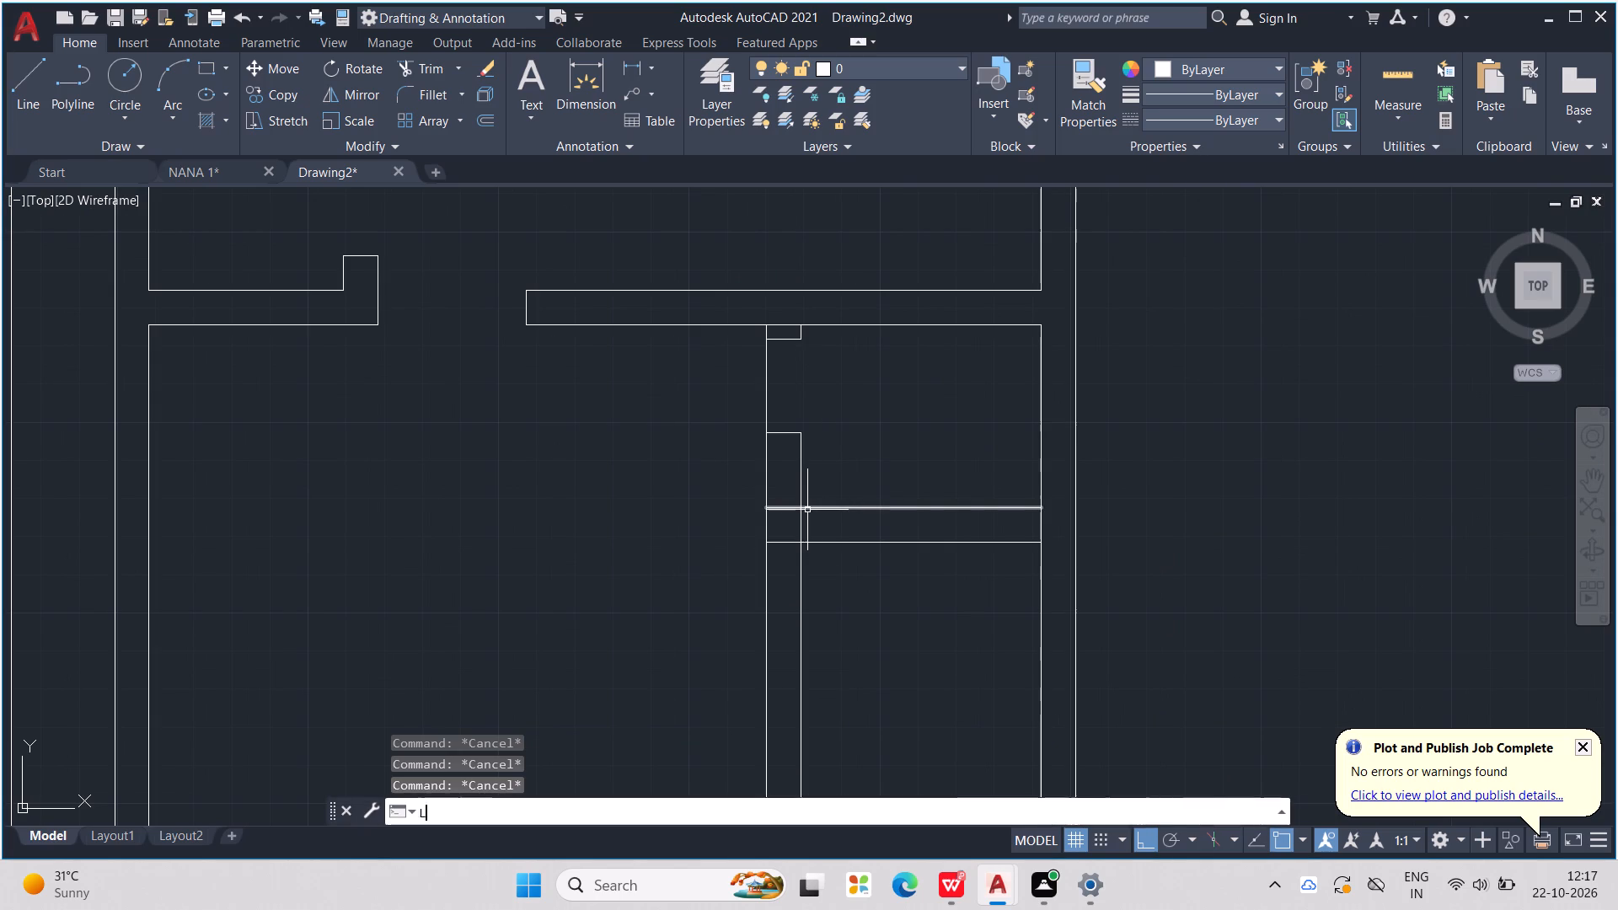
pyautogui.moveTo(844, 581); pyautogui.dragTo(828, 483, button='middle')
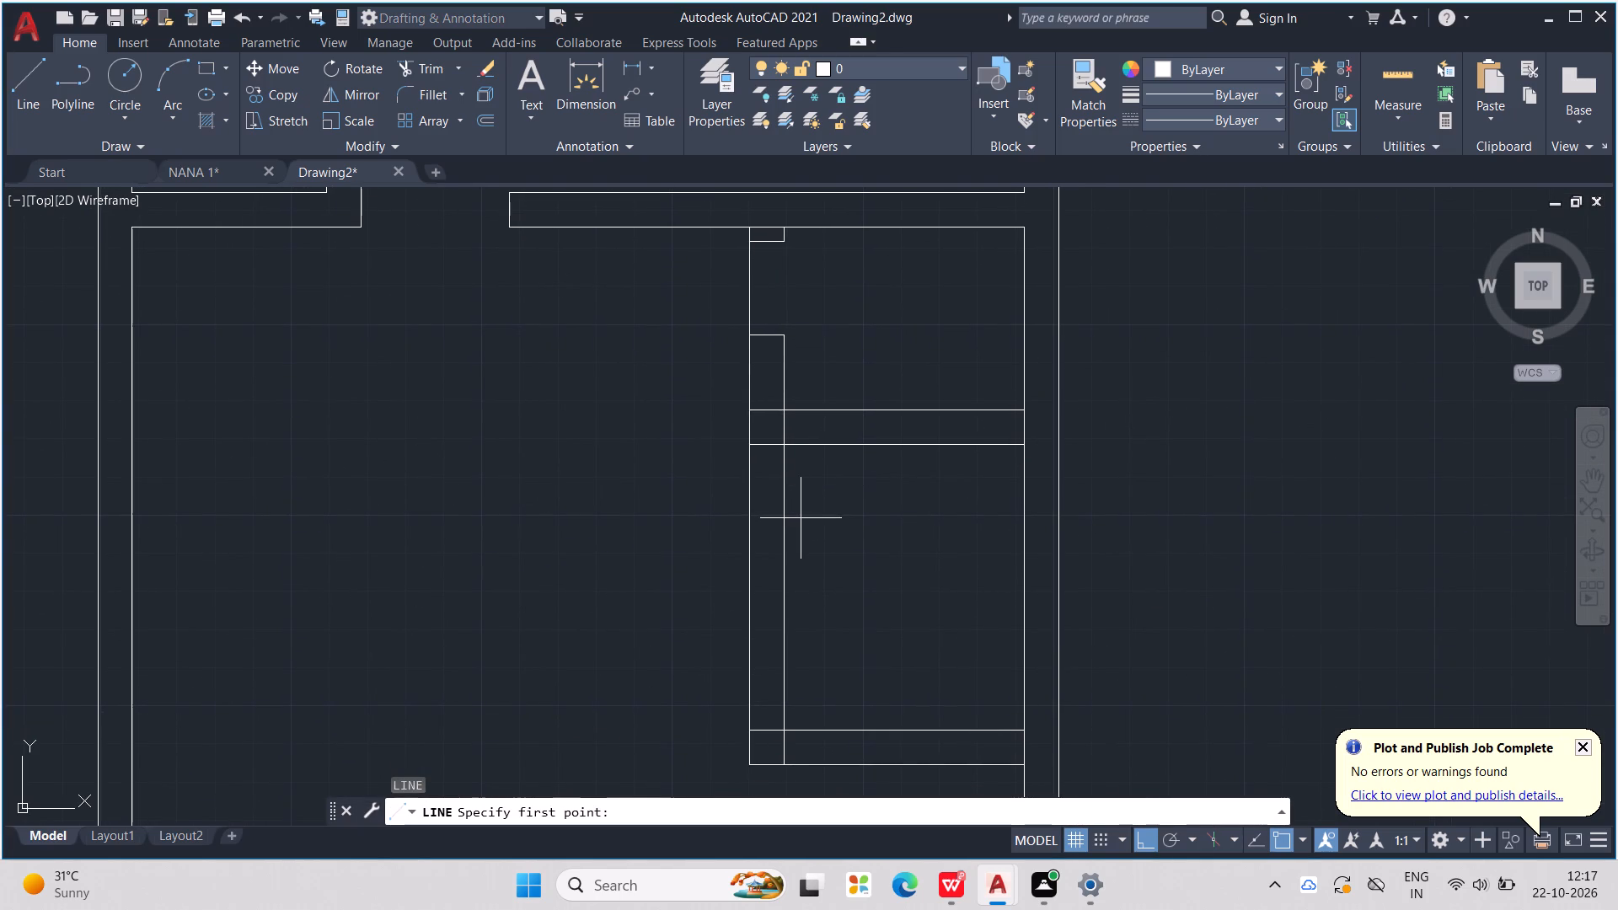
pyautogui.click(752, 528)
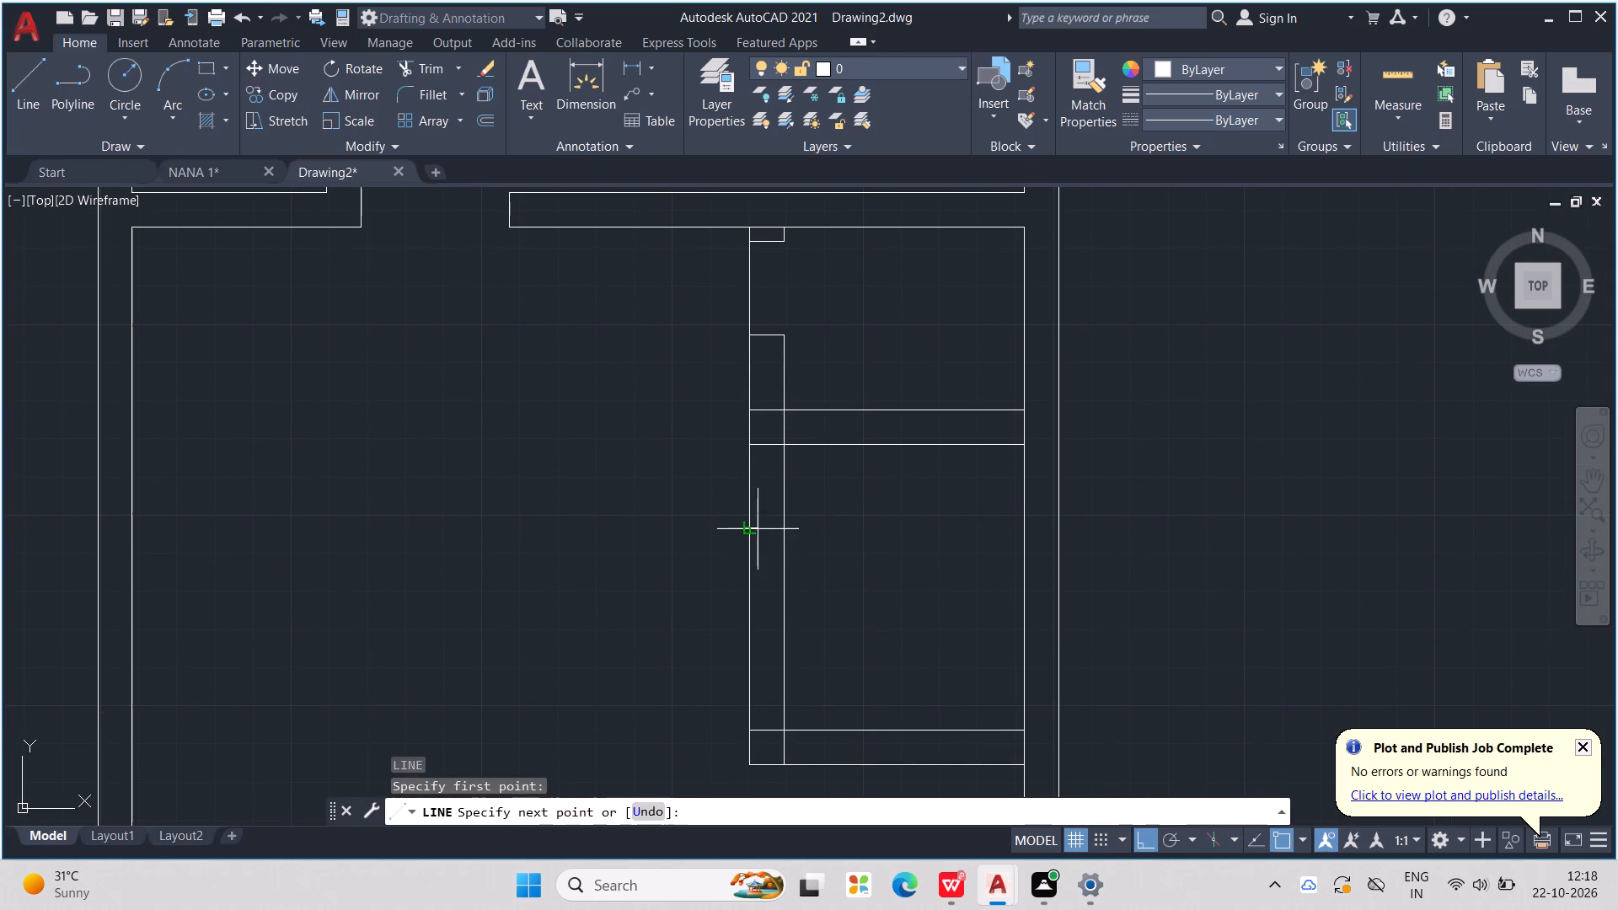
pyautogui.click(787, 529)
pyautogui.press('Escape')
pyautogui.press('Escape')
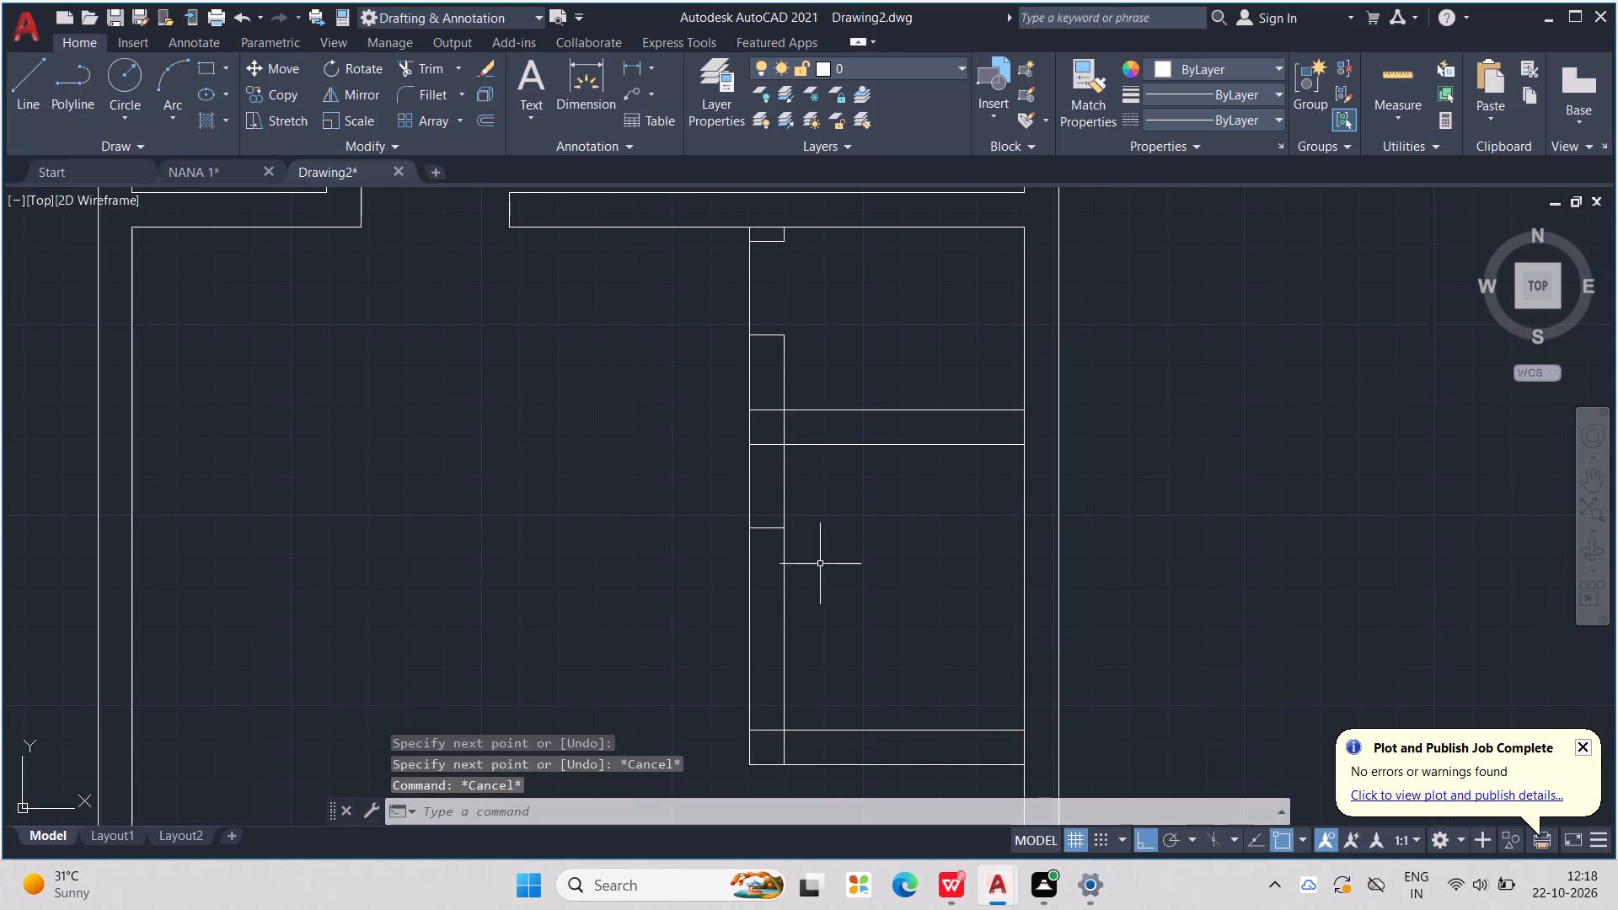
# Trim the partition's room-side line between the upper cross wall and the short line, and clear the overlapping lines at that wall junction.
pyautogui.write('TR')
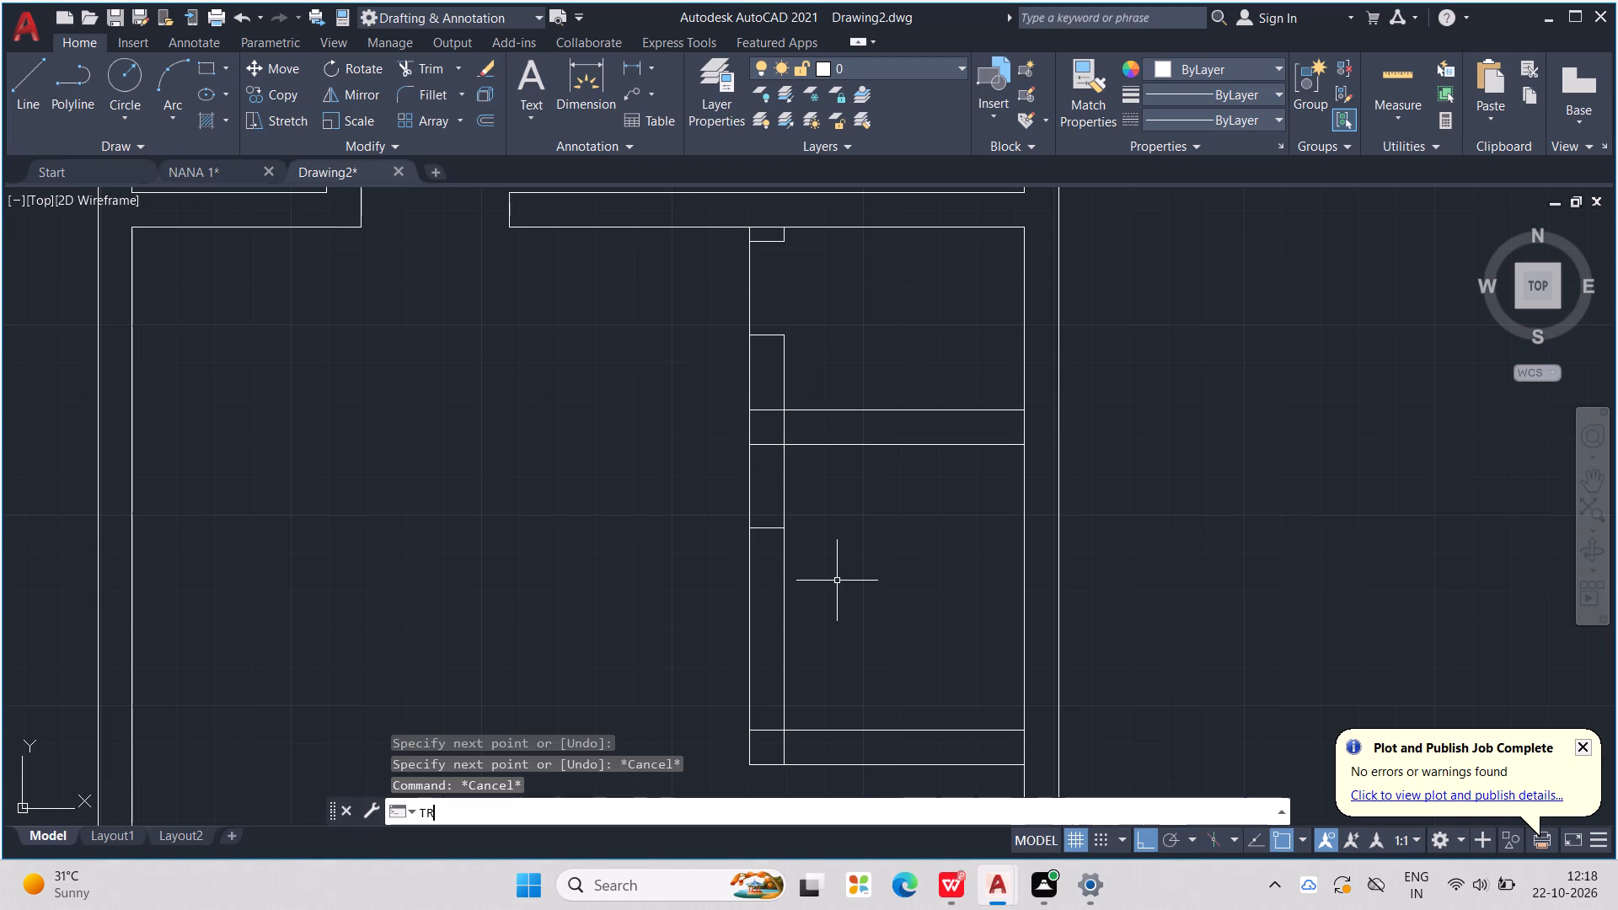
pyautogui.press('Return')
pyautogui.scroll(1, 823, 581)
pyautogui.moveTo(765, 424); pyautogui.dragTo(756, 436)
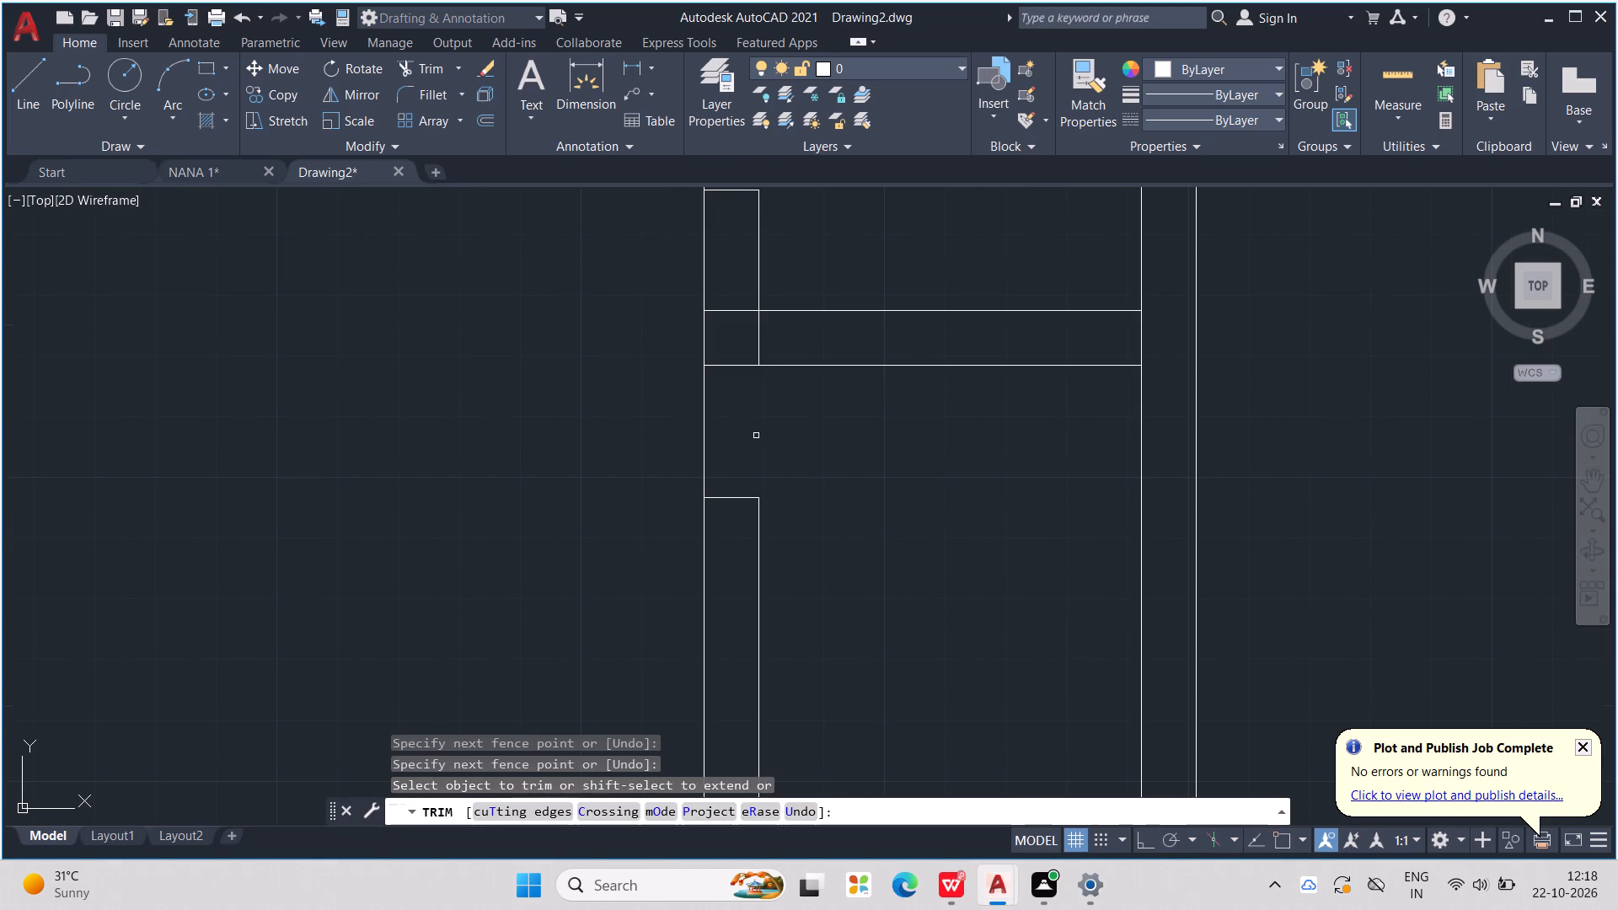
pyautogui.moveTo(739, 309); pyautogui.dragTo(756, 331)
pyautogui.click(757, 332)
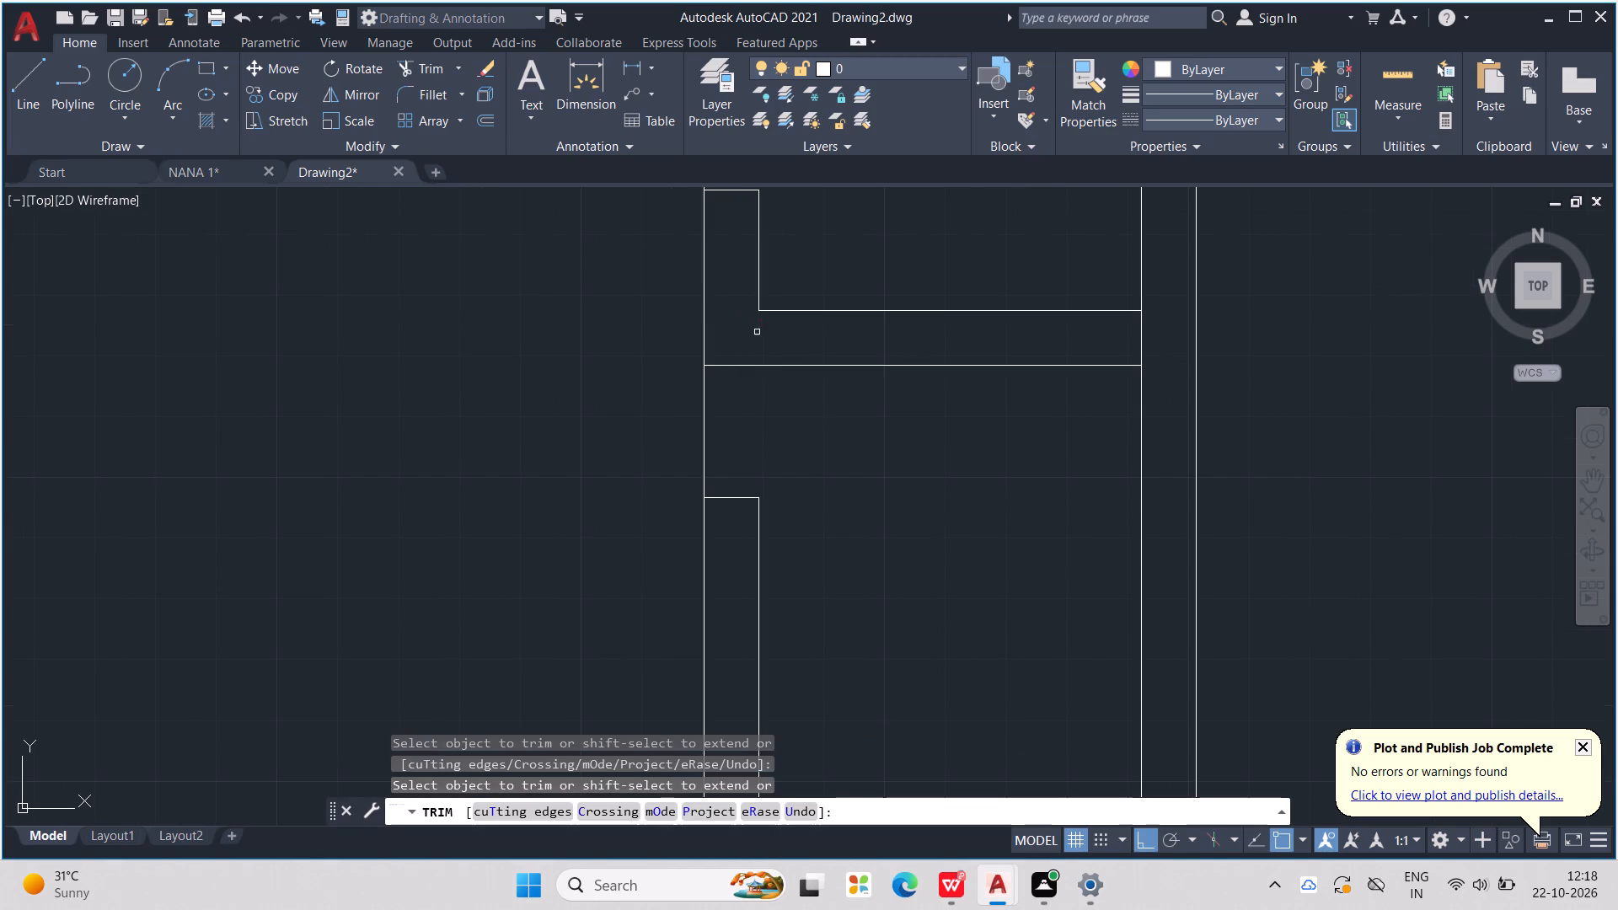
# Trim the overlapping lines at the lower cross wall's corner and the outer wall's inner line where that cross wall meets it.
pyautogui.scroll(-2, 757, 332)
pyautogui.moveTo(828, 484); pyautogui.dragTo(814, 455, button='middle')
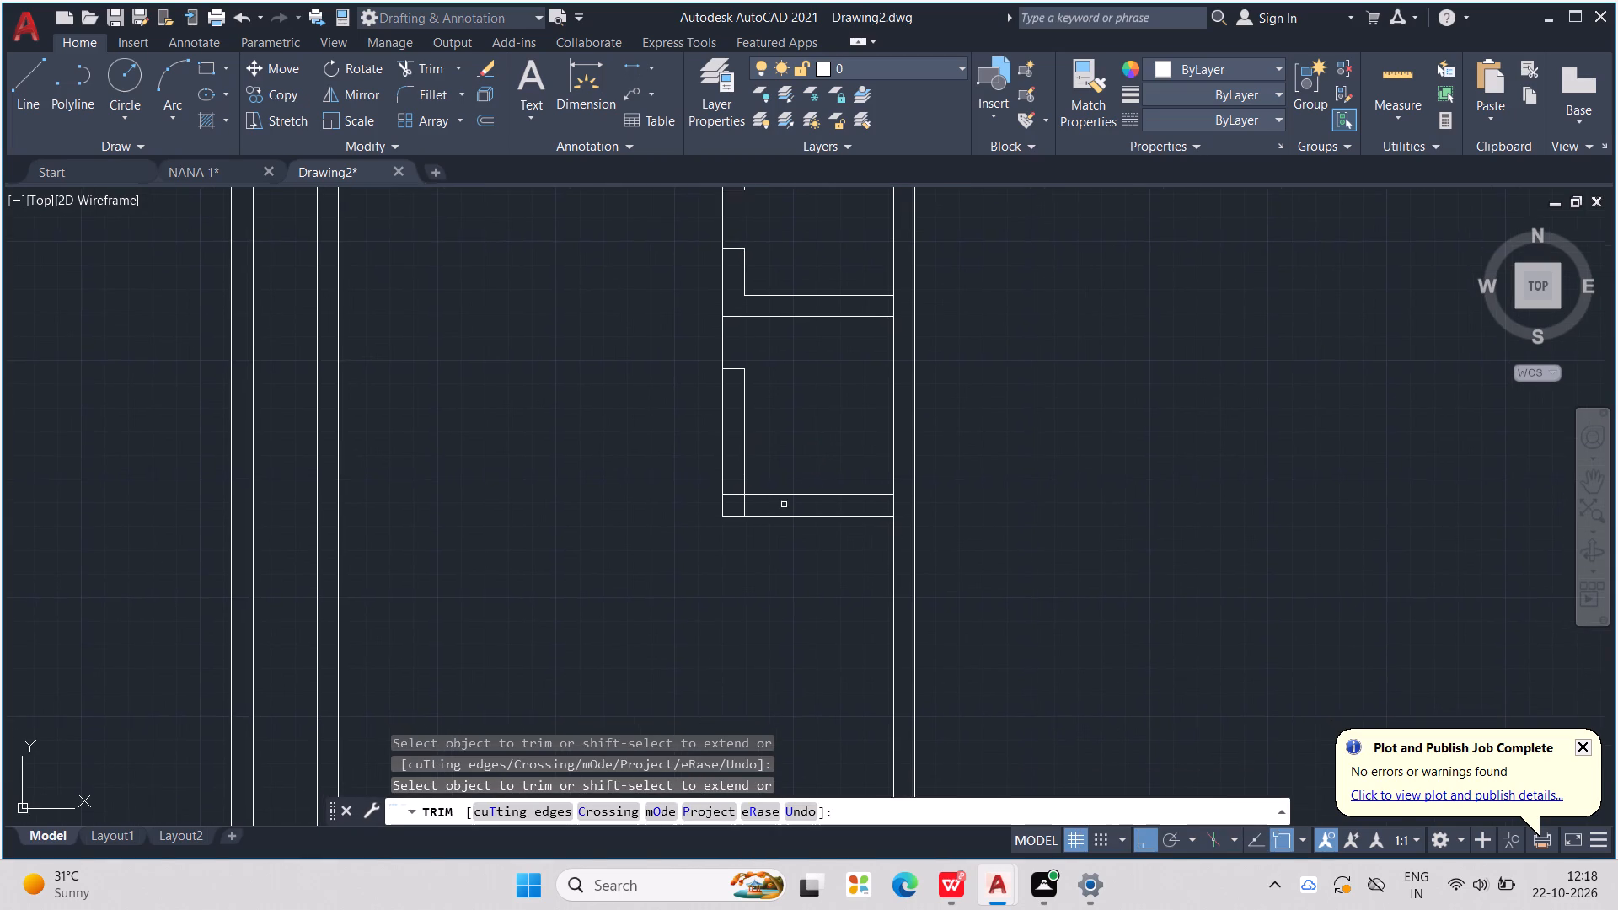
pyautogui.scroll(1, 781, 508)
pyautogui.moveTo(701, 490); pyautogui.dragTo(709, 497)
pyautogui.moveTo(711, 497); pyautogui.dragTo(731, 502)
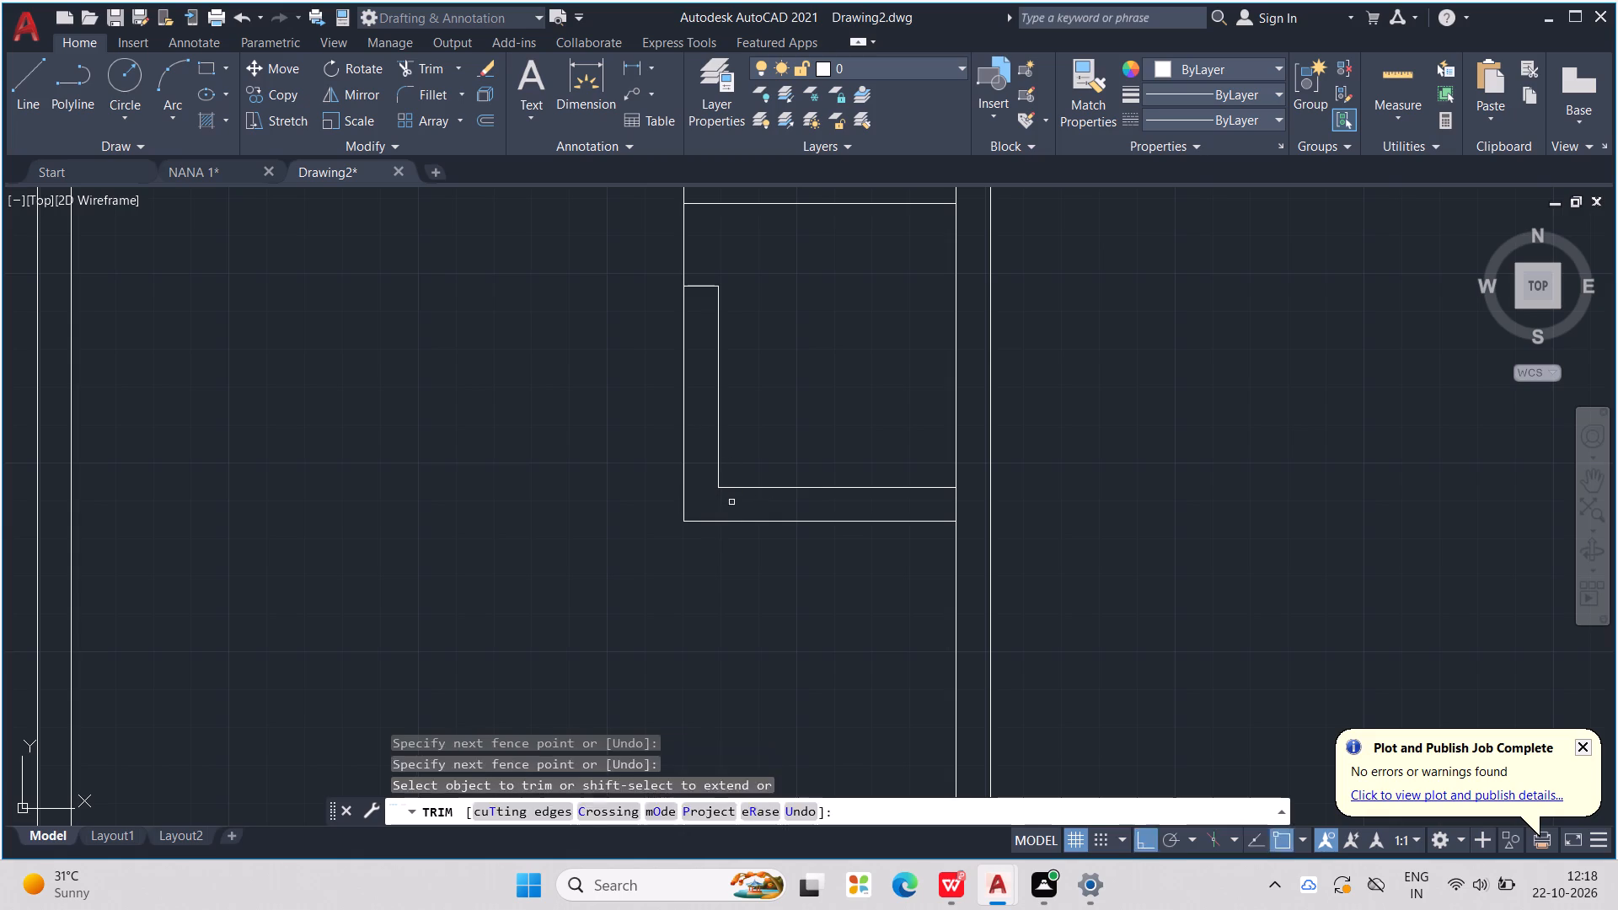
pyautogui.click(731, 502)
pyautogui.click(960, 506)
pyautogui.scroll(-2, 962, 506)
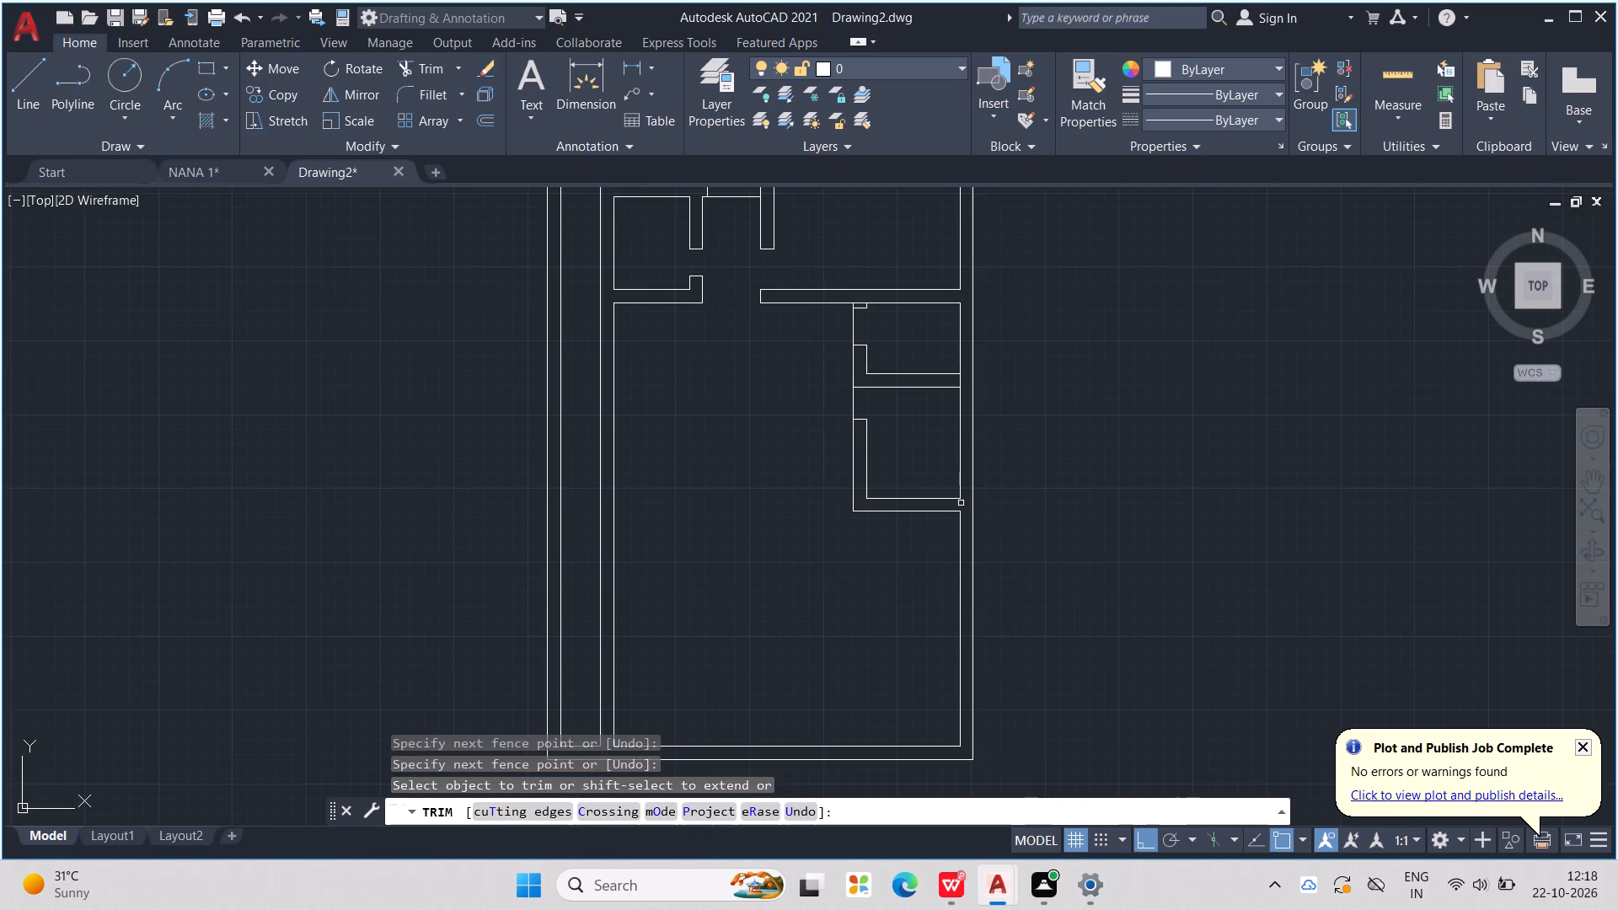
pyautogui.moveTo(914, 431); pyautogui.dragTo(915, 431, button='middle')
pyautogui.moveTo(915, 431); pyautogui.dragTo(910, 401, button='middle')
pyautogui.press('Escape')
pyautogui.press('Escape')
pyautogui.press('Escape')
pyautogui.press('Escape')
pyautogui.press('Escape')
pyautogui.press('Escape')
pyautogui.press('Escape')
pyautogui.press('Escape')
pyautogui.press('Escape')
pyautogui.press('Escape')
pyautogui.press('Escape')
pyautogui.press('Escape')
pyautogui.press('Escape')
pyautogui.press('Escape')
pyautogui.press('Escape')
pyautogui.press('Escape')
pyautogui.press('Escape')
pyautogui.press('Escape')
pyautogui.press('Escape')
pyautogui.press('Escape')
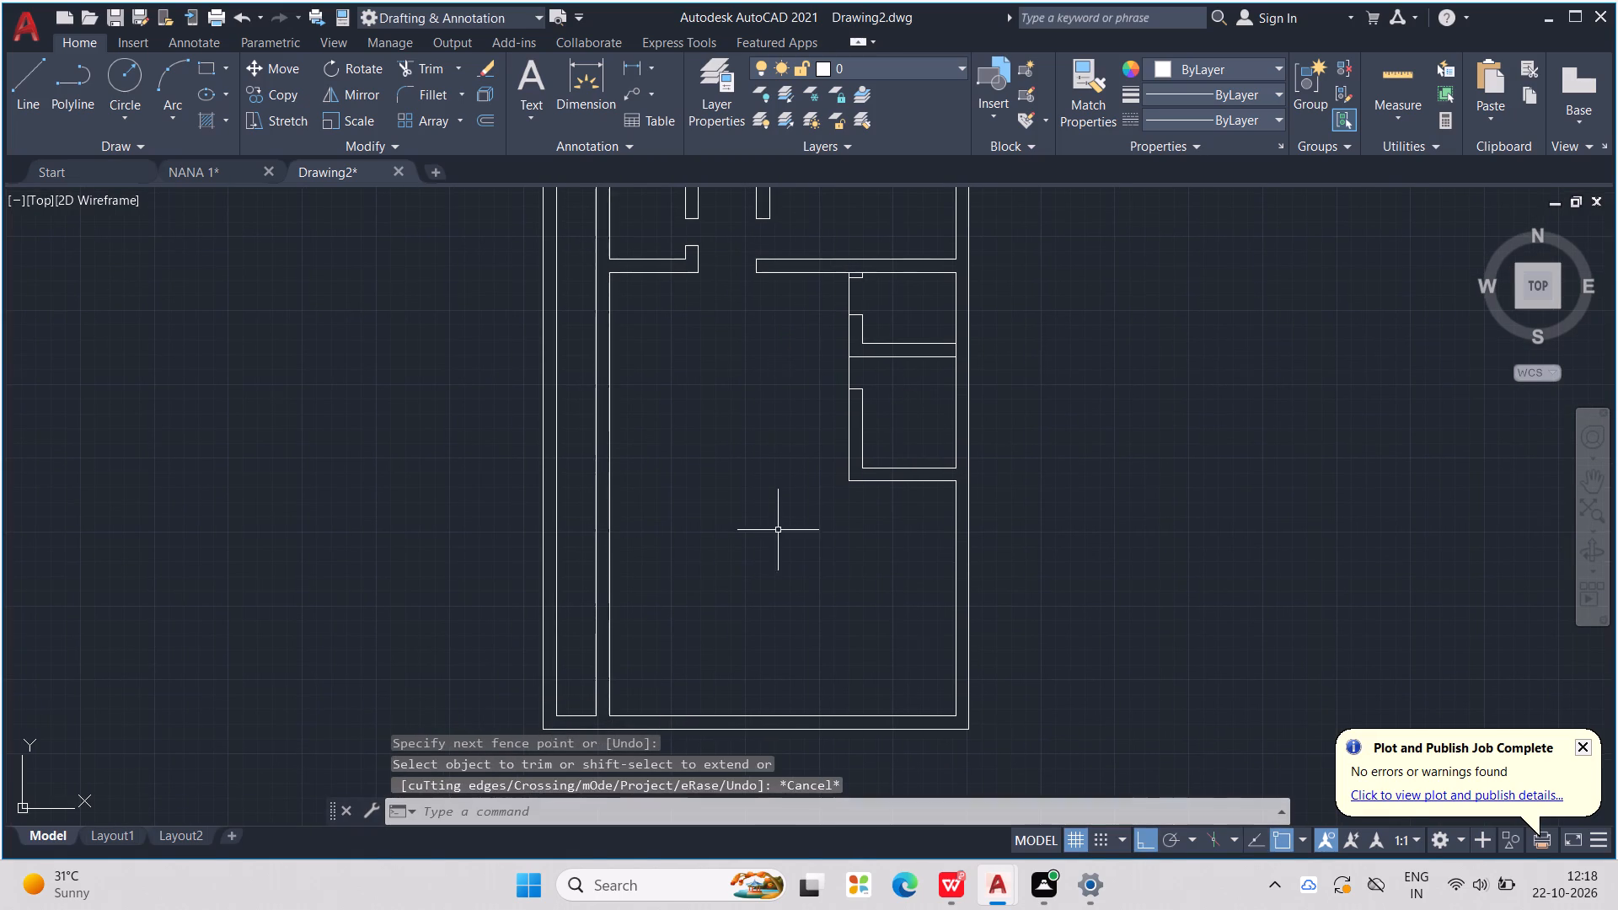
# Offset the lower line of the short horizontal wall beside the passage 10' downward into the large lower room.
pyautogui.press('Escape')
pyautogui.press('Escape')
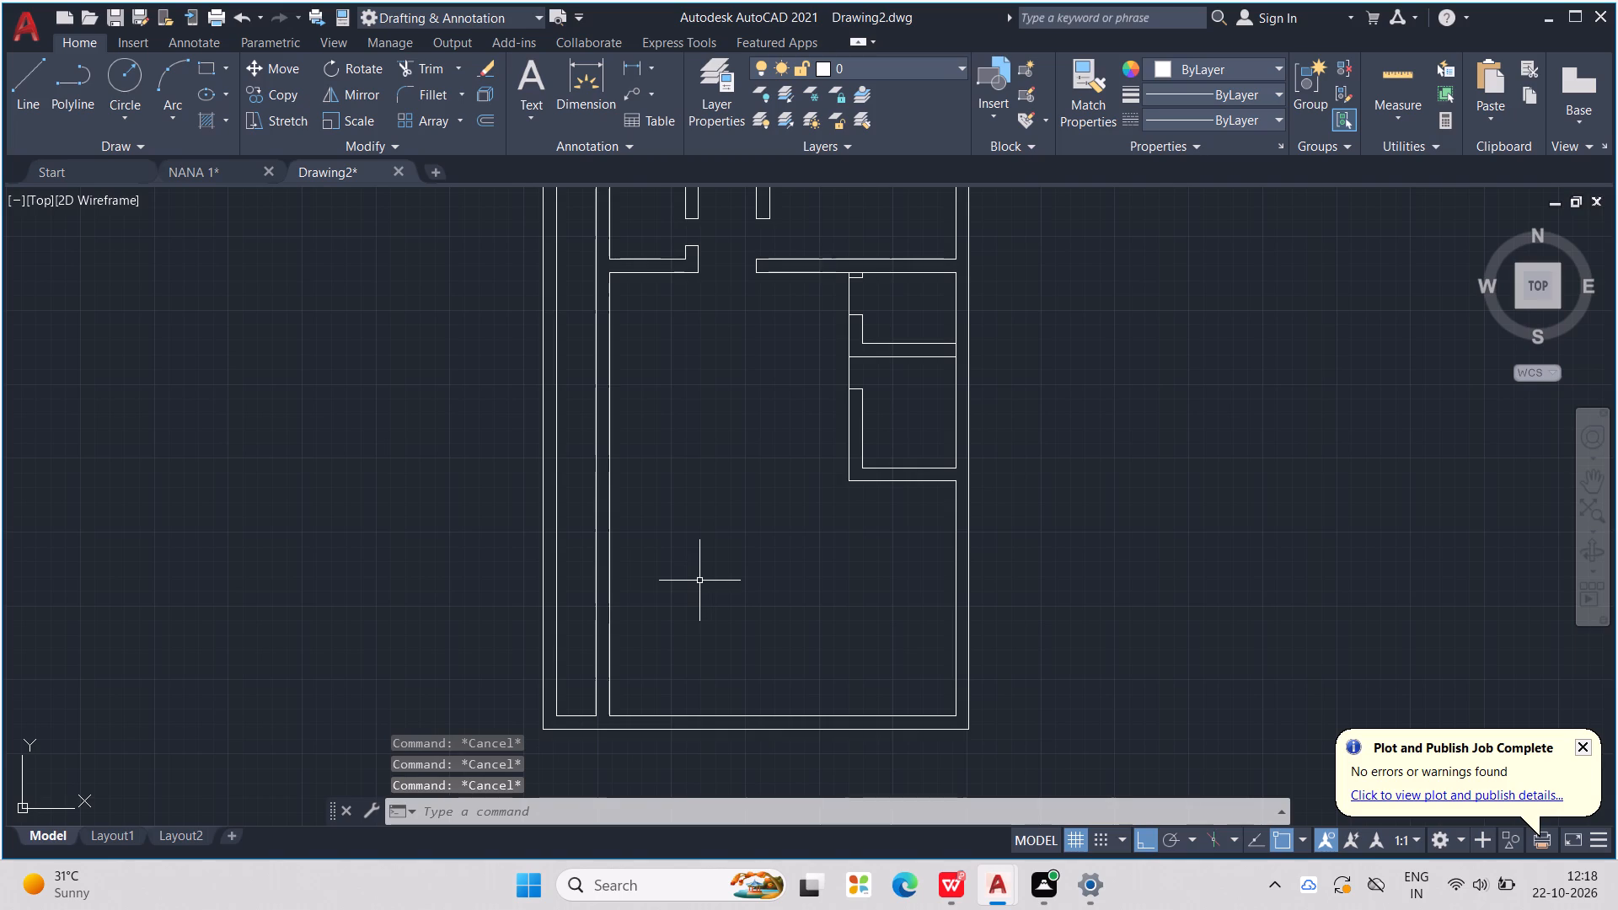
pyautogui.write('OFF')
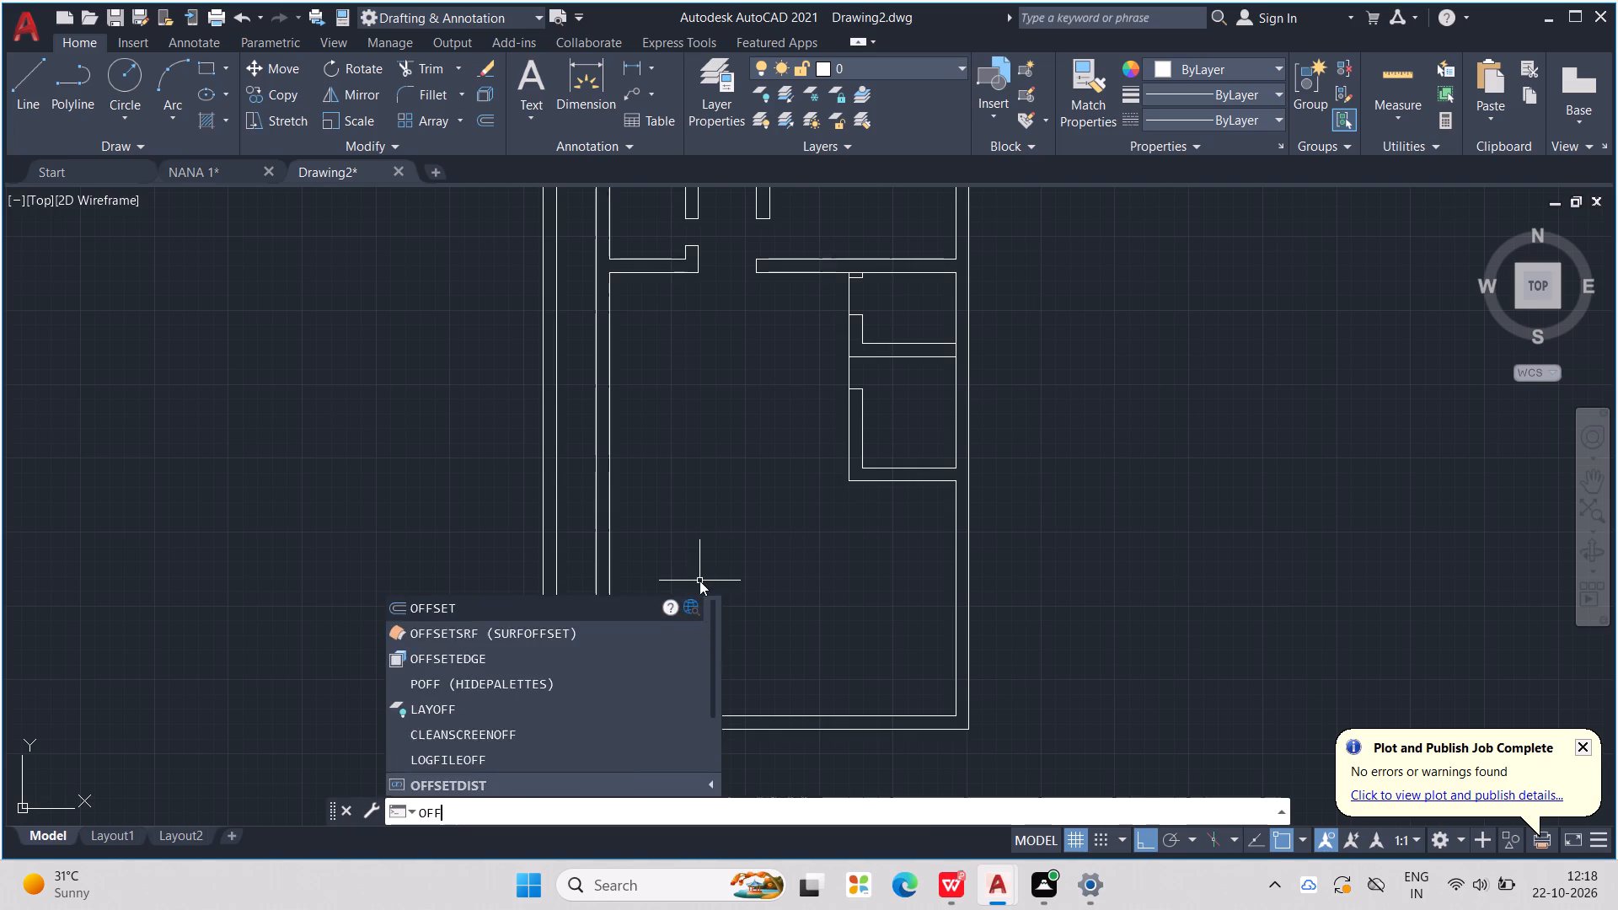
pyautogui.press('Return')
pyautogui.write("10'")
pyautogui.press('Return')
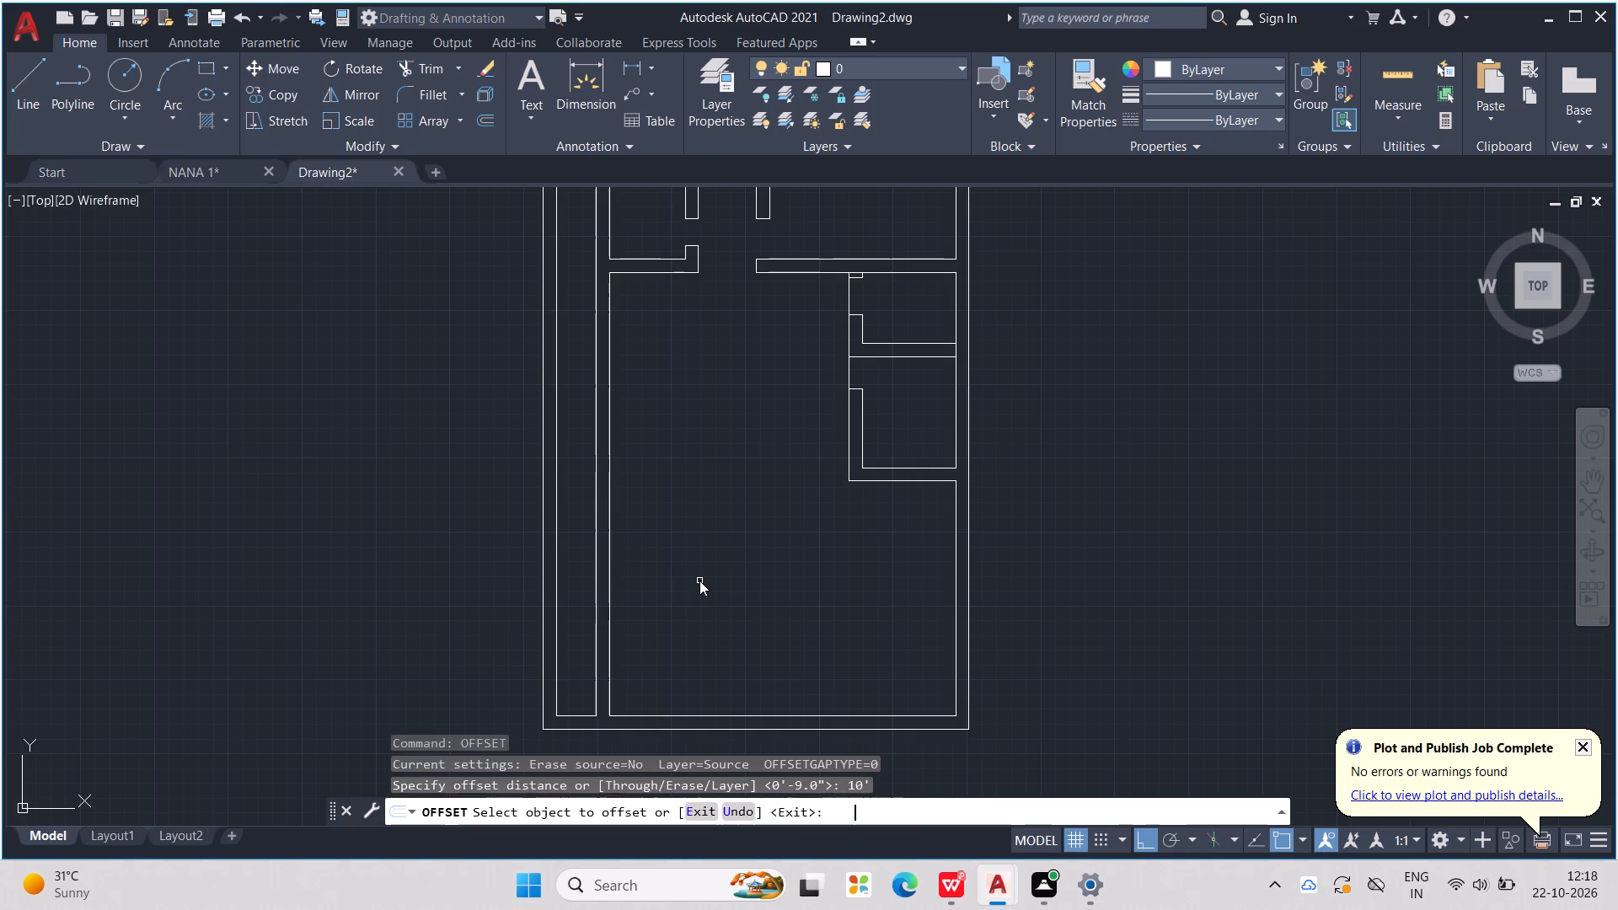
pyautogui.click(653, 270)
pyautogui.moveTo(754, 578); pyautogui.dragTo(777, 633)
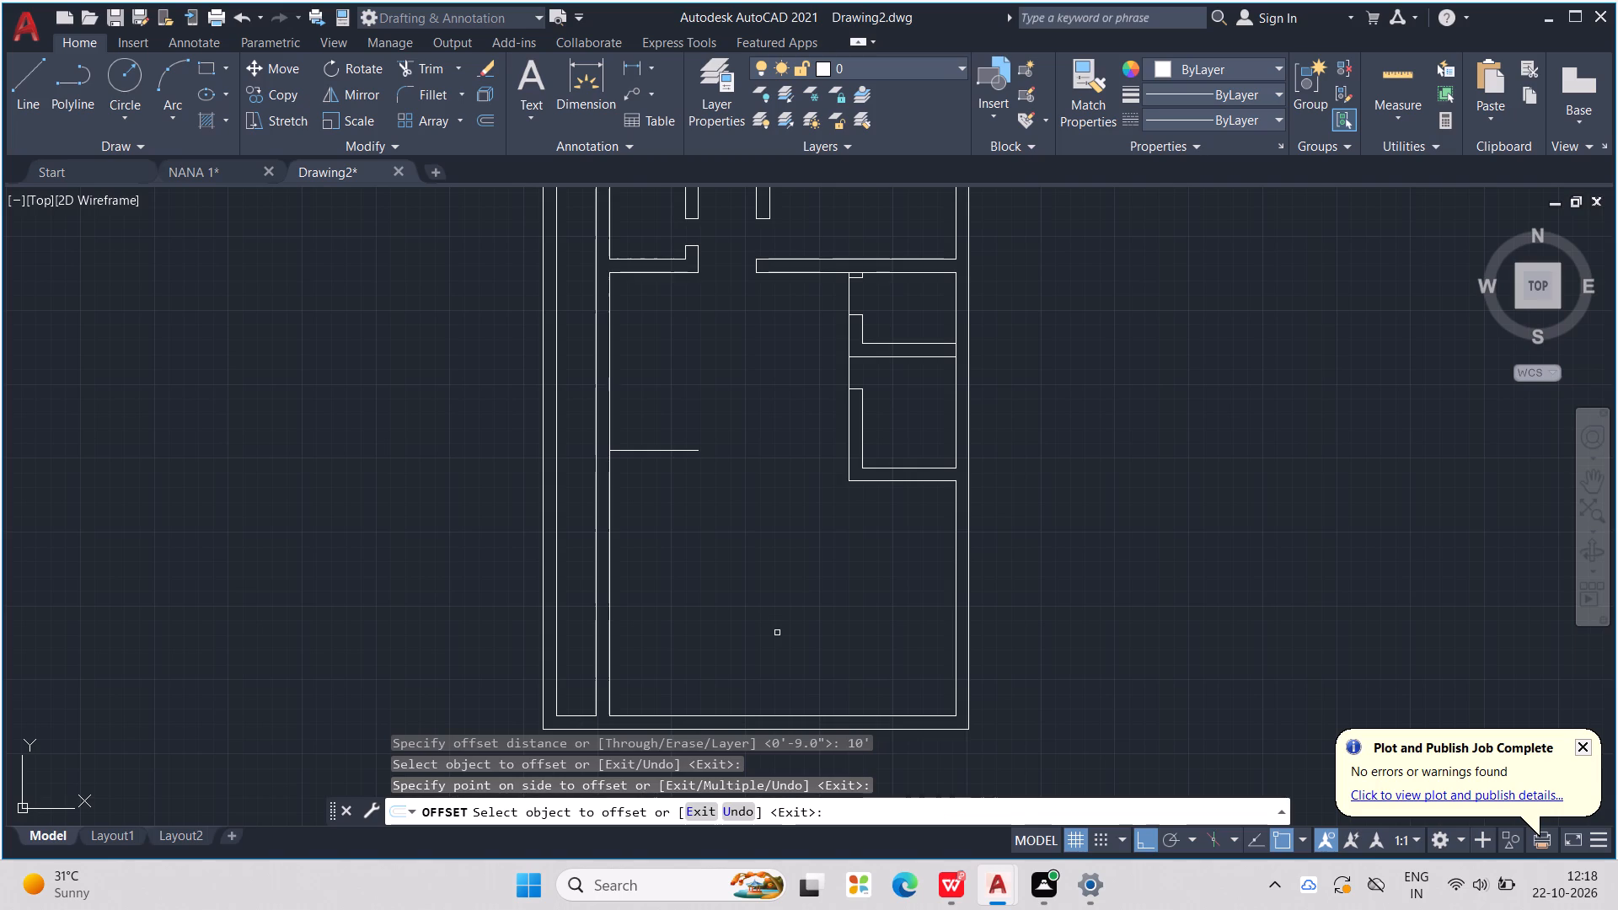
pyautogui.press('Escape')
pyautogui.press('Escape')
pyautogui.press('Escape')
pyautogui.press('Escape')
pyautogui.press('Escape')
pyautogui.press('Escape')
pyautogui.press('Escape')
pyautogui.press('Escape')
pyautogui.press('Escape')
pyautogui.press('Escape')
pyautogui.press('Escape')
pyautogui.press('Escape')
pyautogui.press('Escape')
pyautogui.press('Escape')
pyautogui.press('Escape')
# Extend the new horizontal line across to the face of the vertical partition of the small rooms.
pyautogui.write('EX')
pyautogui.press('Return')
pyautogui.click(692, 452)
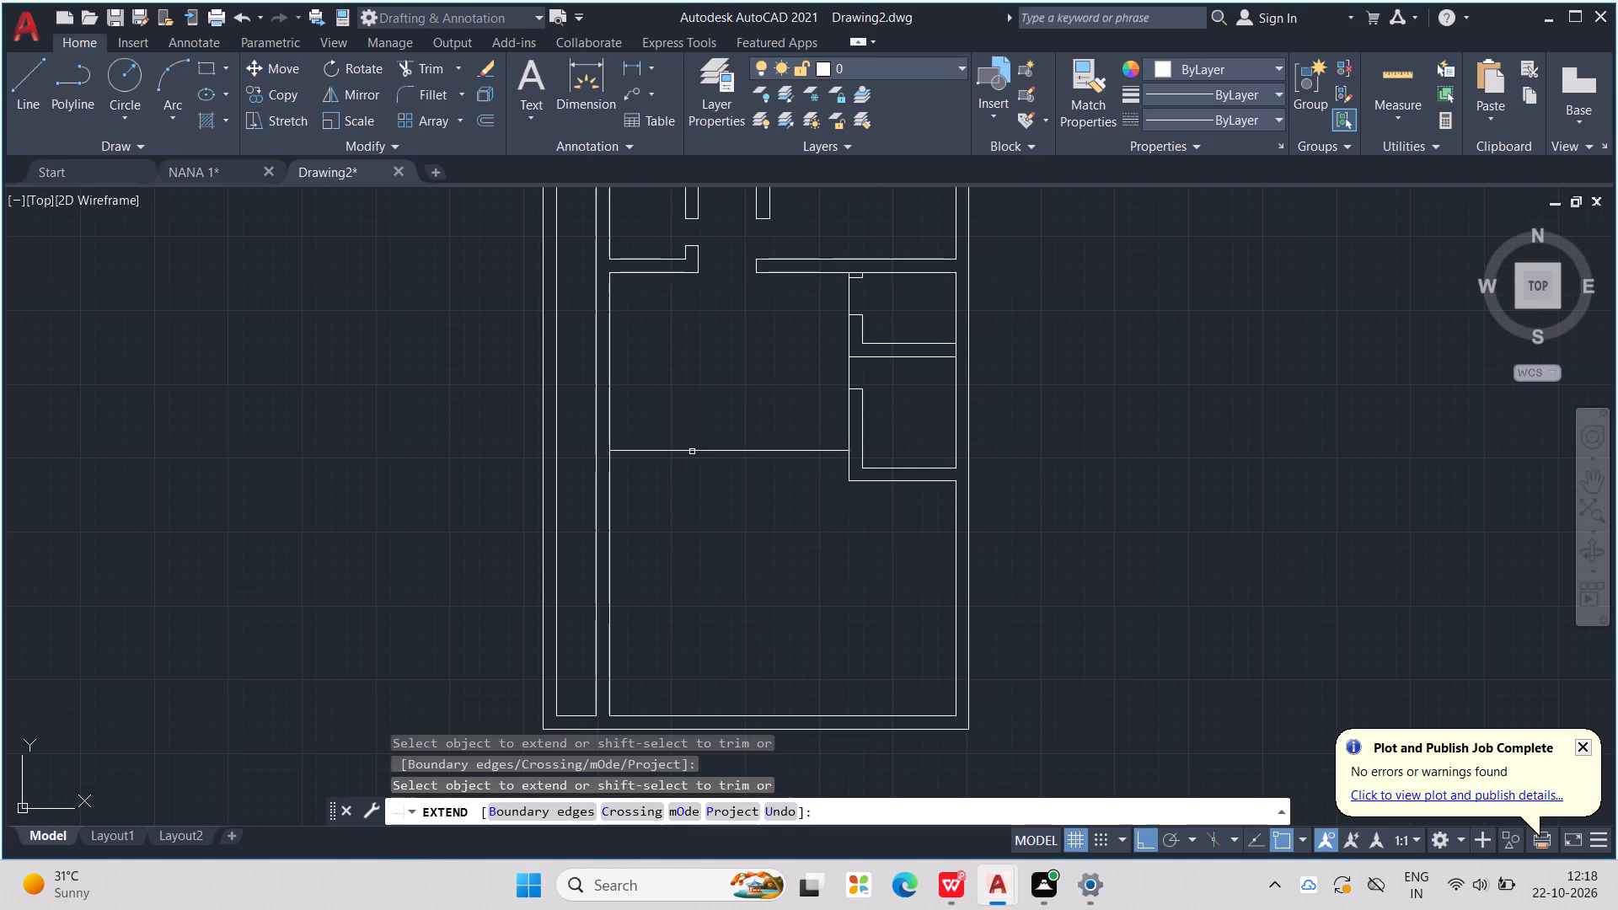
pyautogui.press('Escape')
pyautogui.press('Escape')
pyautogui.press('Escape')
pyautogui.press('Escape')
pyautogui.press('Escape')
pyautogui.press('Escape')
pyautogui.press('Escape')
pyautogui.press('Escape')
pyautogui.press('Escape')
pyautogui.press('Escape')
pyautogui.press('Escape')
pyautogui.press('Escape')
pyautogui.press('Escape')
pyautogui.press('Escape')
pyautogui.press('Escape')
pyautogui.press('Escape')
pyautogui.press('Escape')
pyautogui.press('Escape')
pyautogui.press('Escape')
pyautogui.press('Escape')
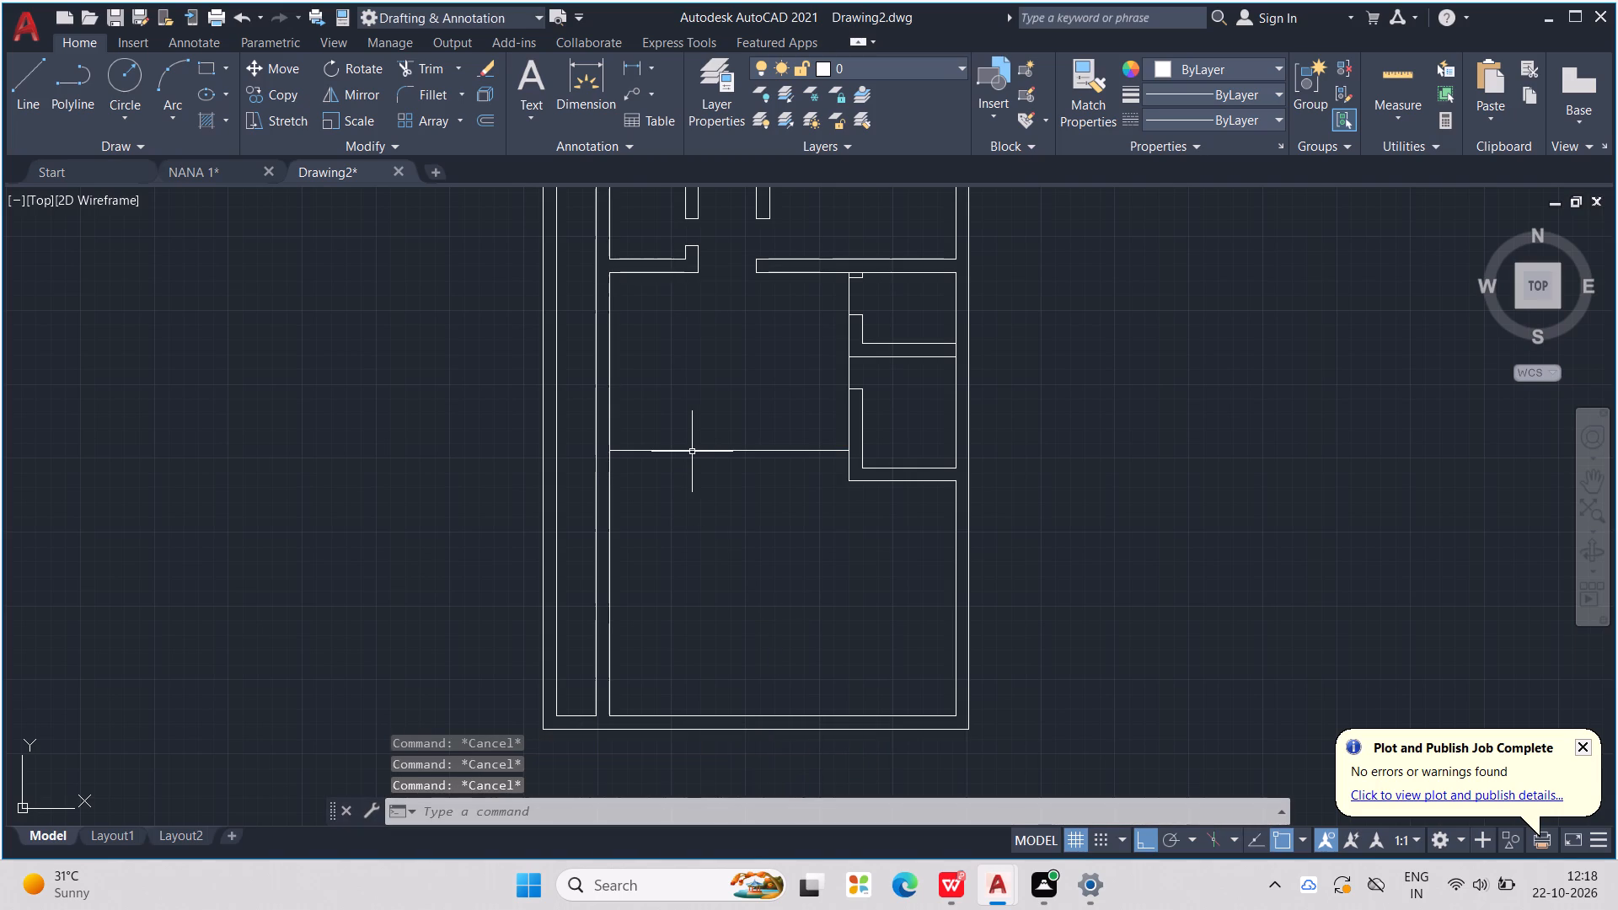
# Offset the extended horizontal line 9" downward to form the second face of the cross wall.
pyautogui.write('OFF')
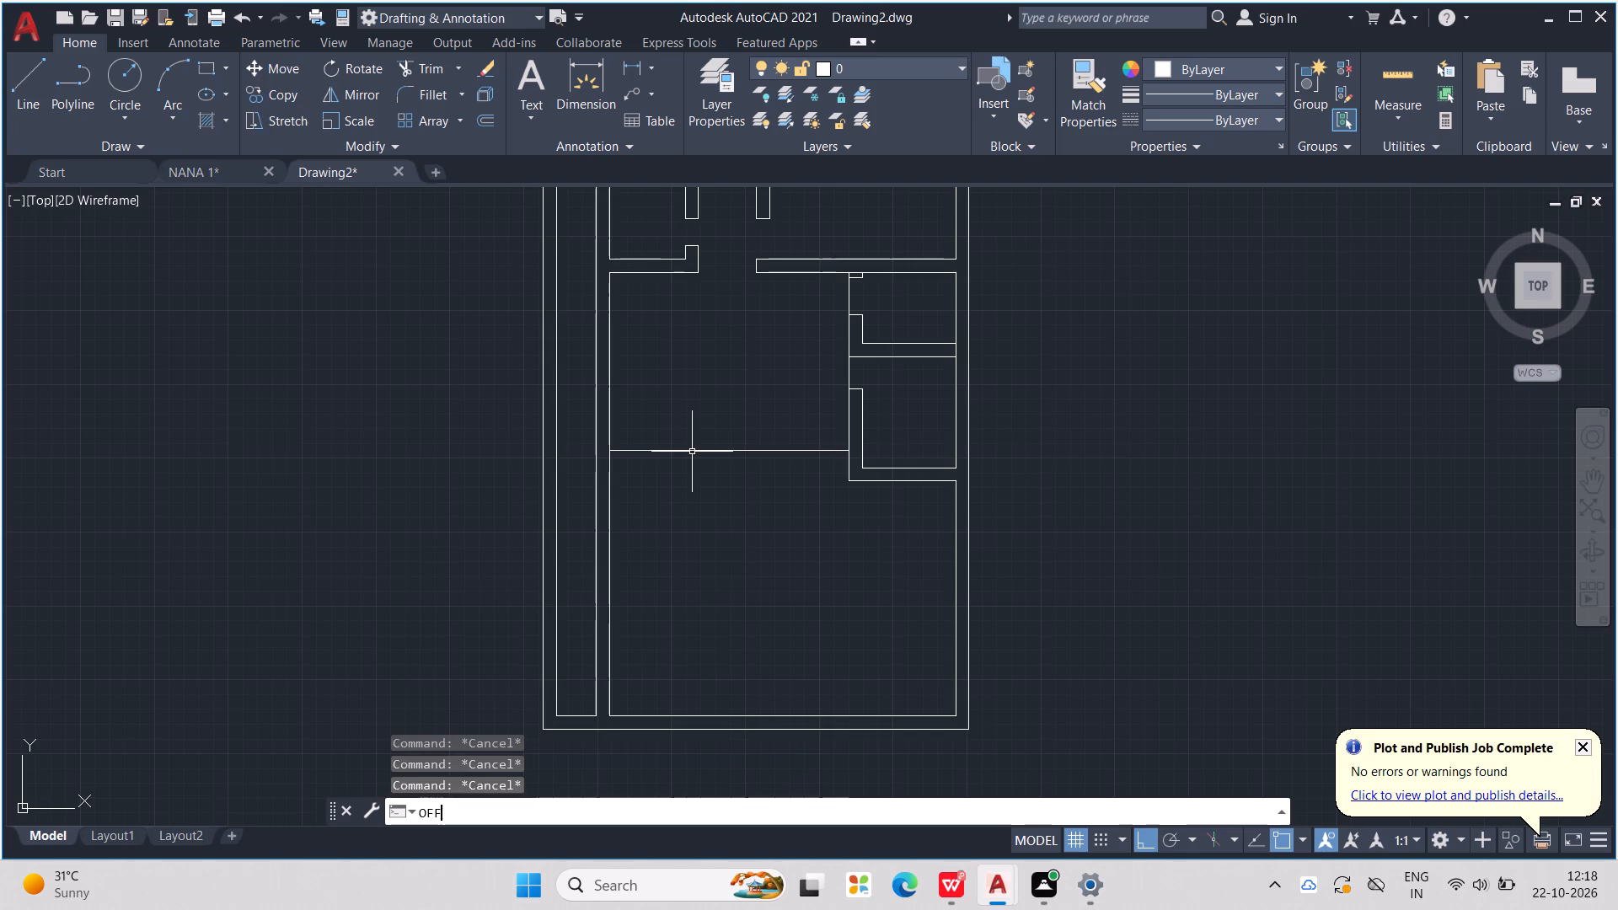
pyautogui.press('Return')
pyautogui.write('9"')
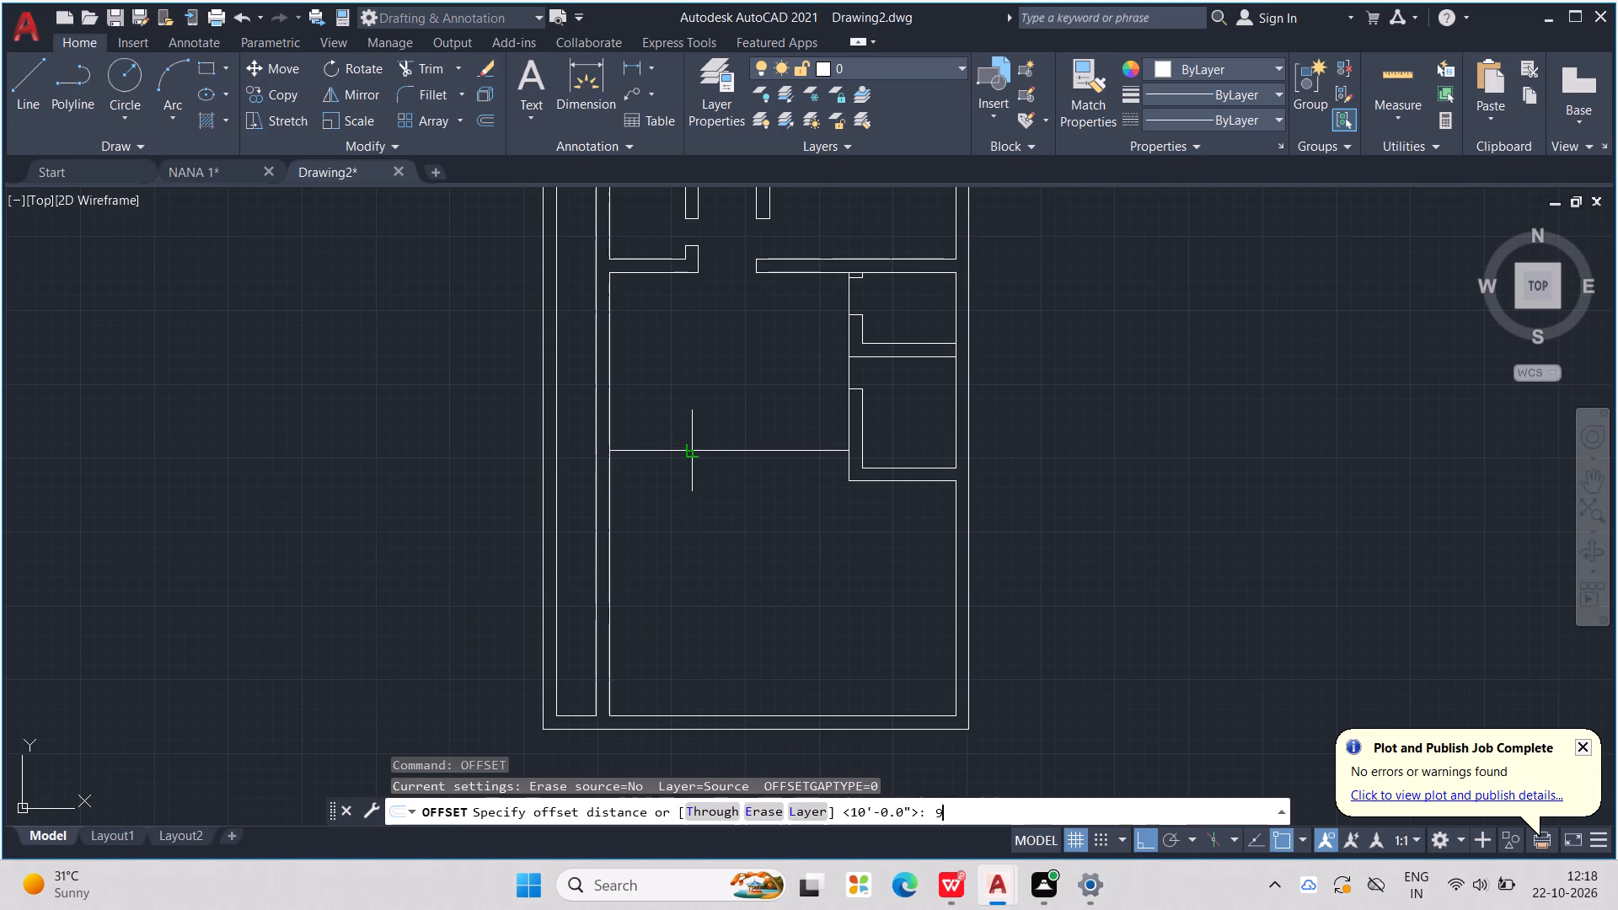
pyautogui.press('Return')
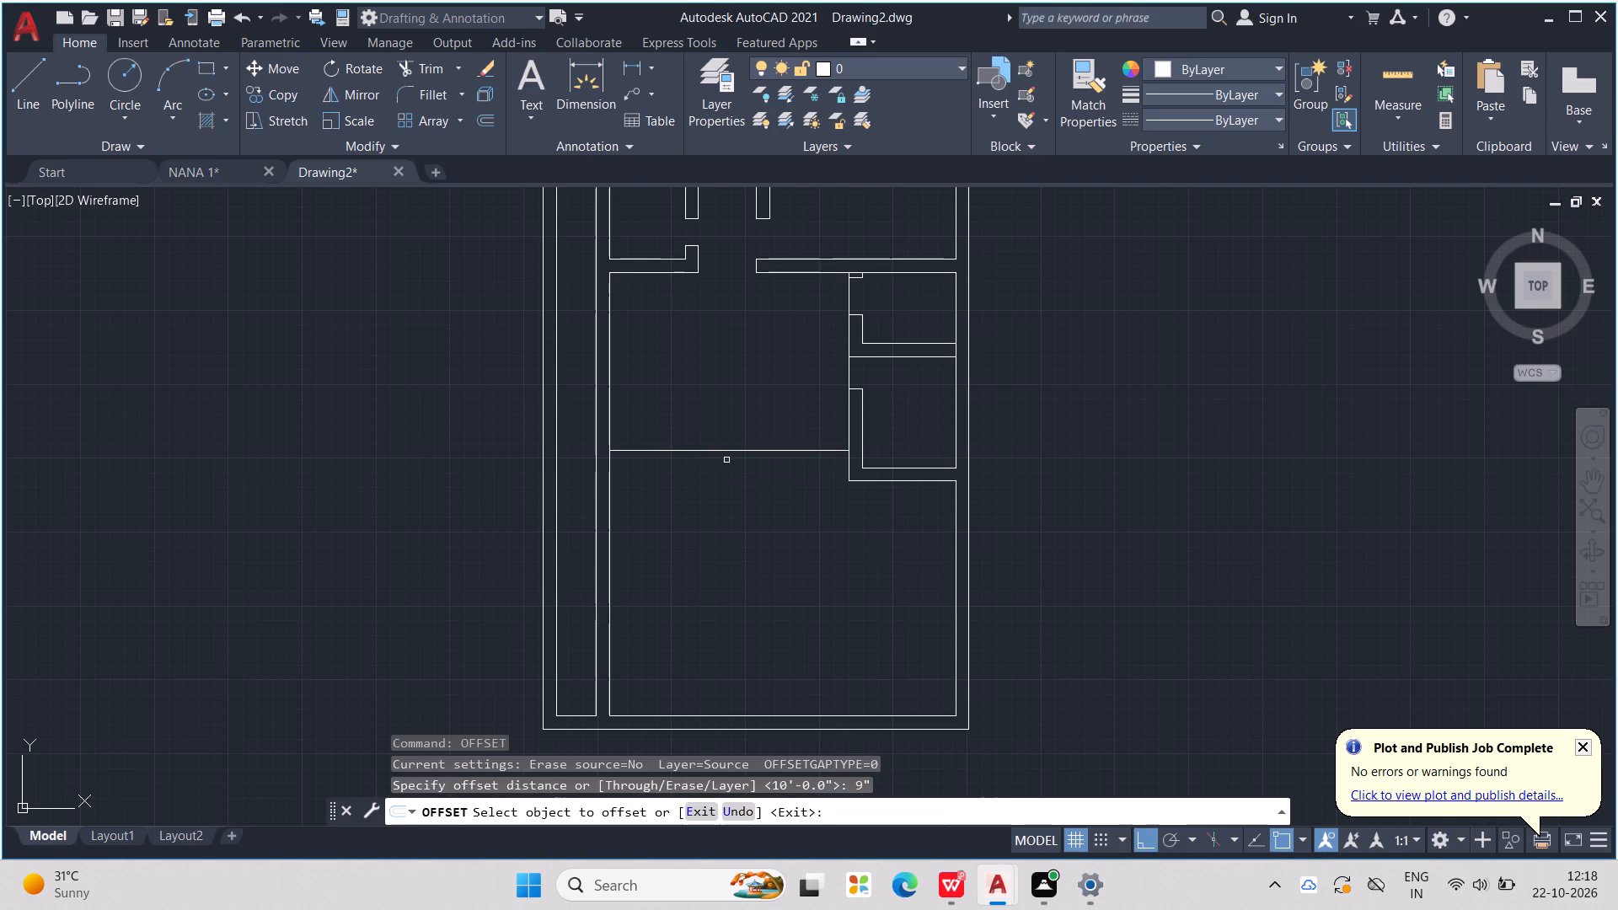
pyautogui.click(731, 450)
pyautogui.click(737, 504)
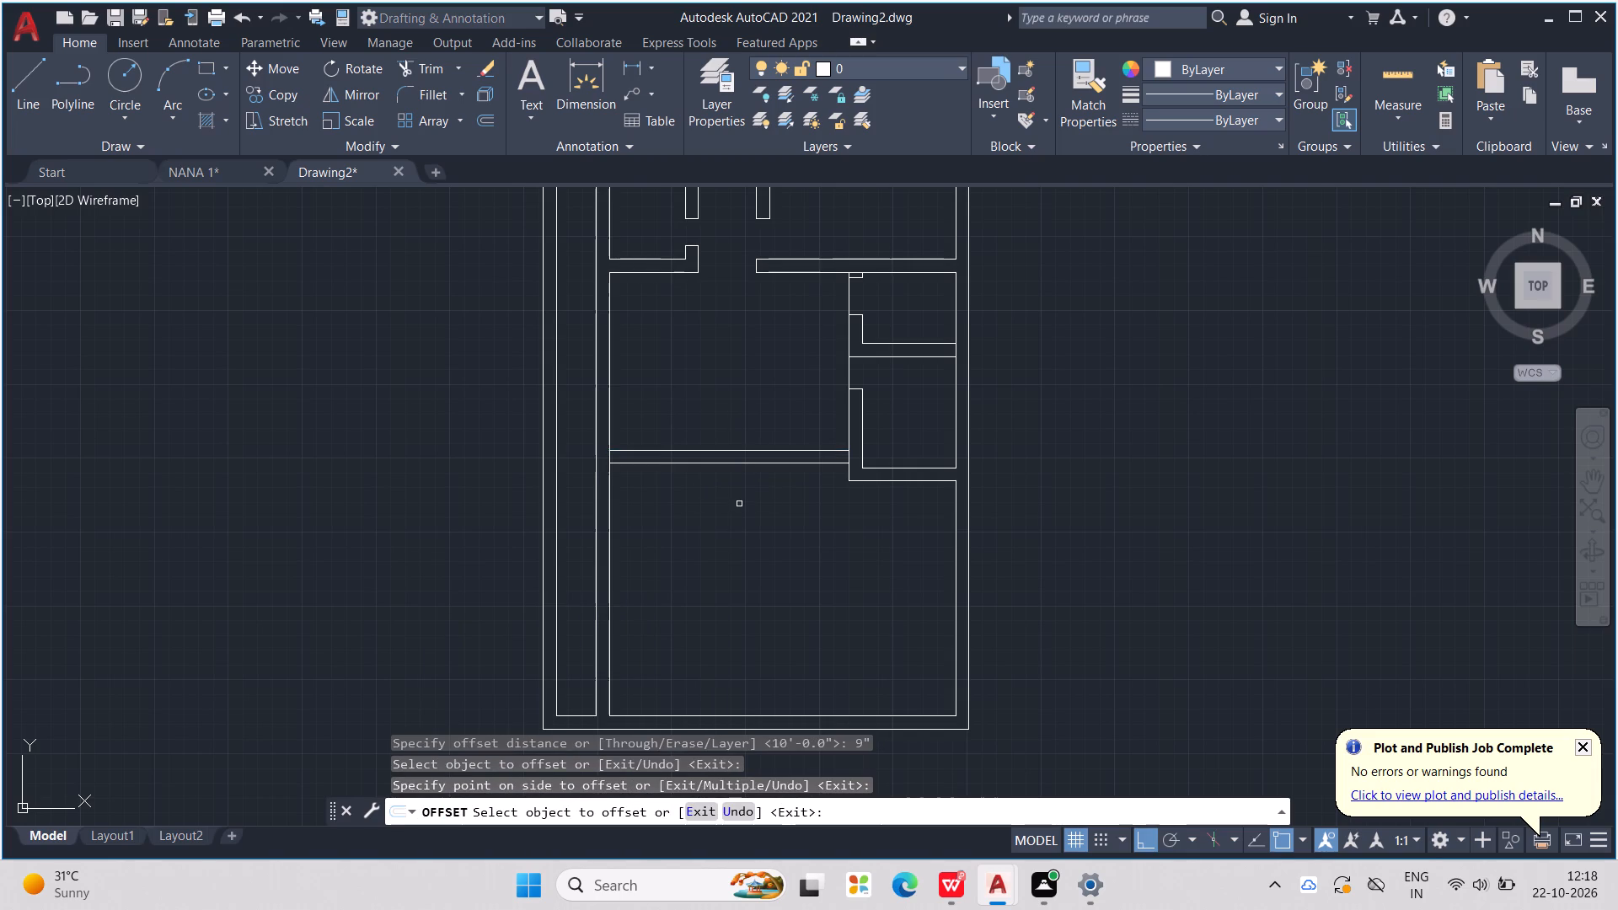
pyautogui.press('Escape')
pyautogui.press('Escape')
pyautogui.press('Escape')
pyautogui.press('Escape')
pyautogui.press('Escape')
pyautogui.press('Escape')
pyautogui.press('Escape')
pyautogui.press('Escape')
pyautogui.press('Escape')
pyautogui.press('Escape')
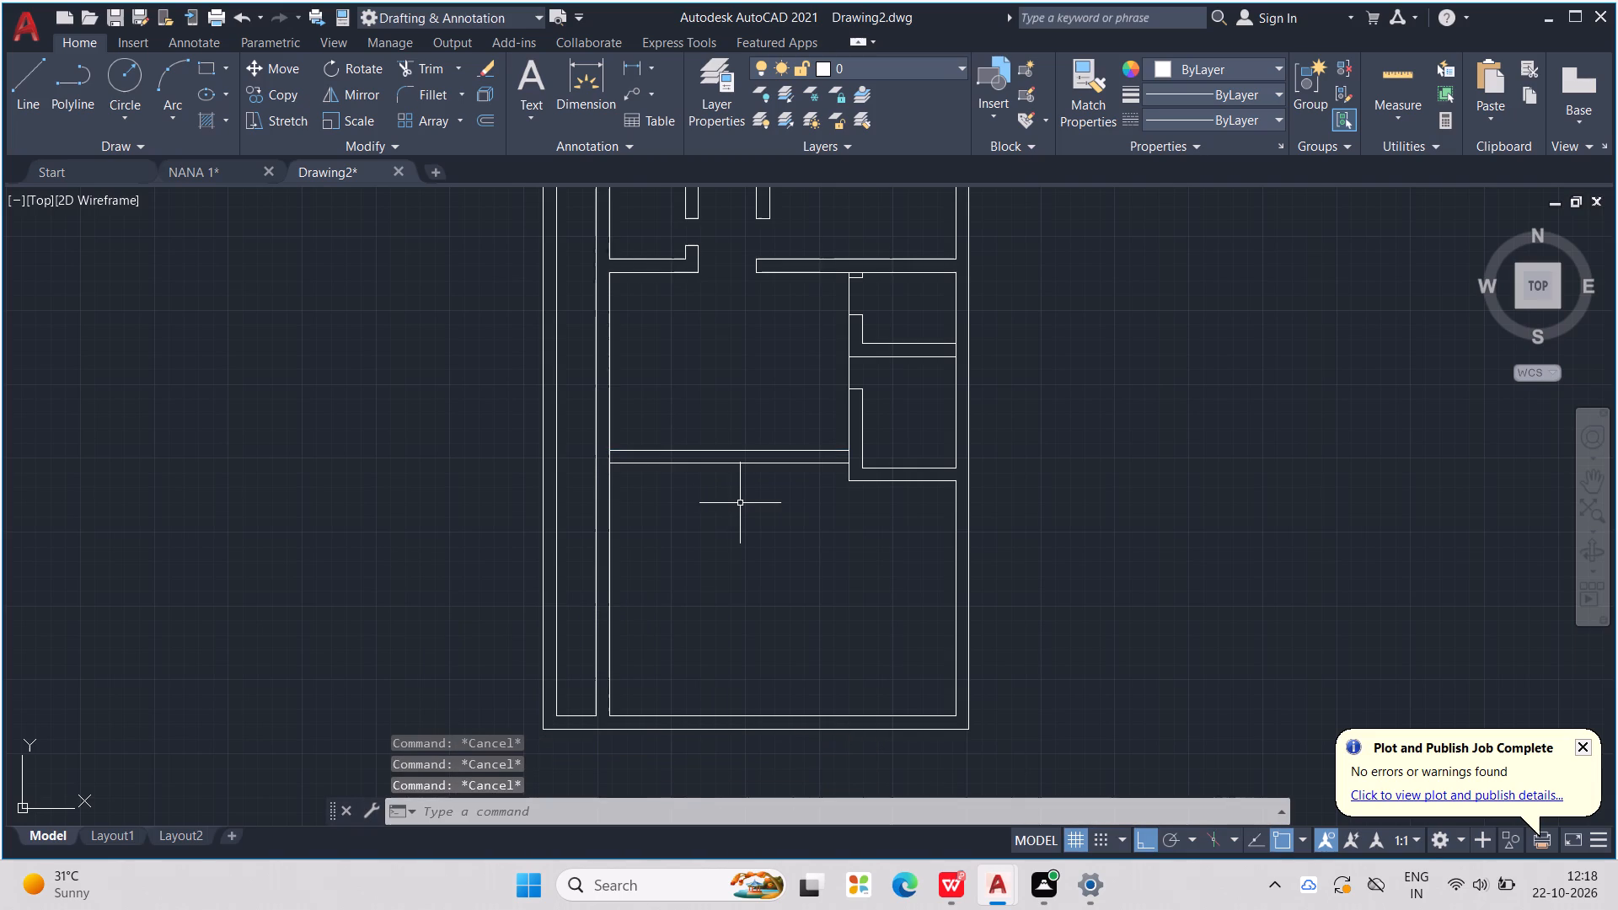
pyautogui.press('Escape')
pyautogui.press('Escape')
pyautogui.press('Escape')
pyautogui.press('Escape')
pyautogui.press('Escape')
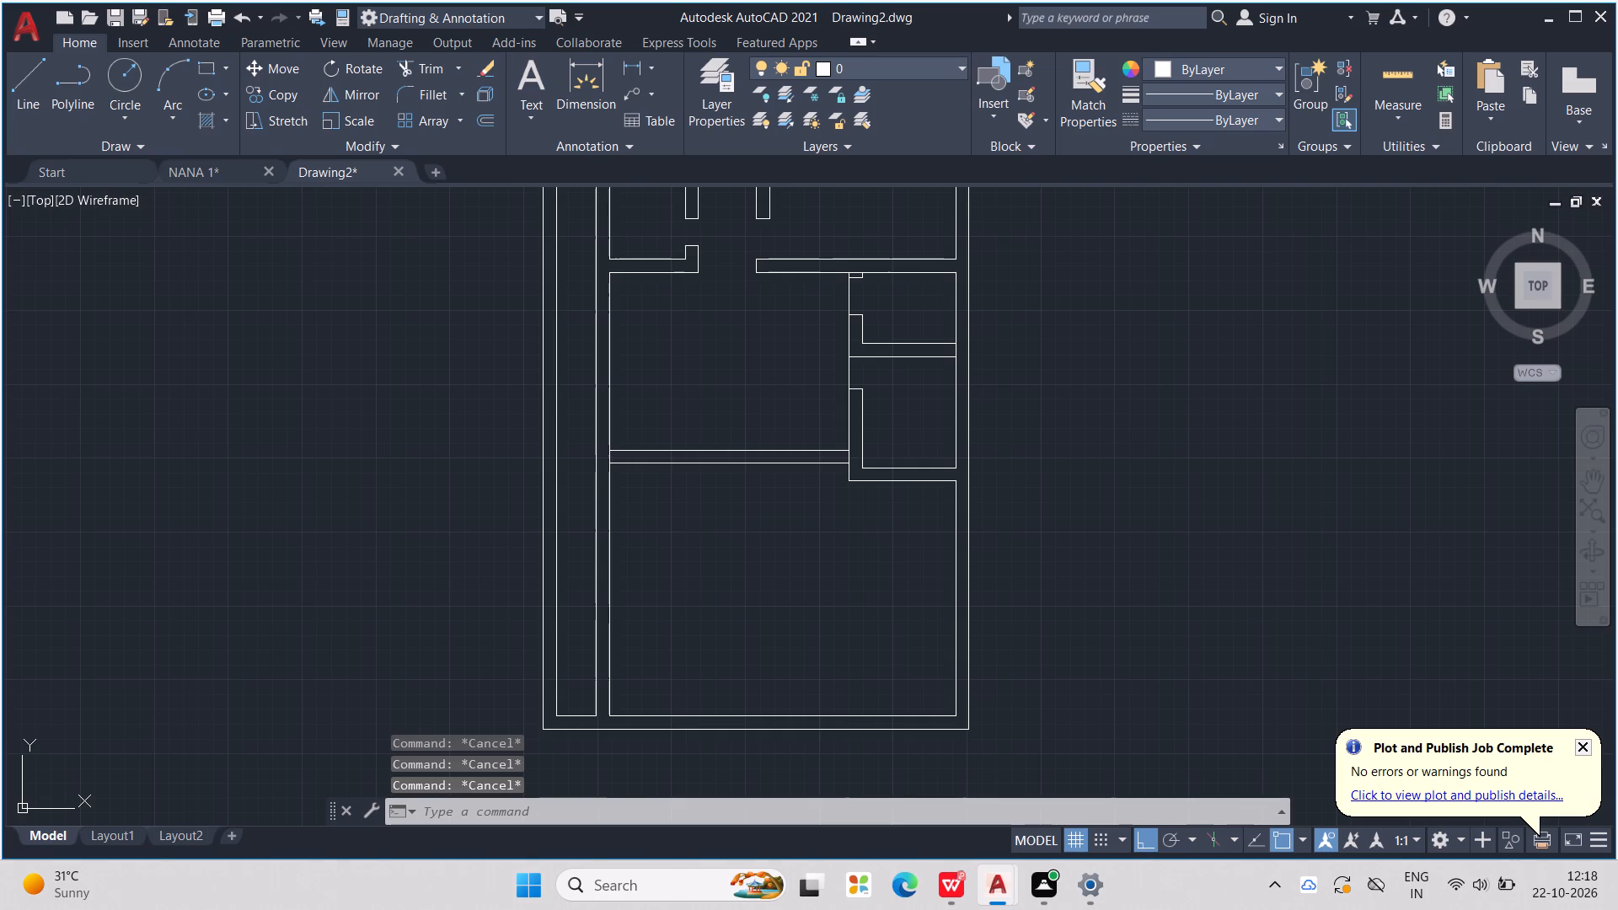
# Draw a short vertical line across the new cross wall, a little away from the vertical partition.
pyautogui.press('l')
pyautogui.press('Return')
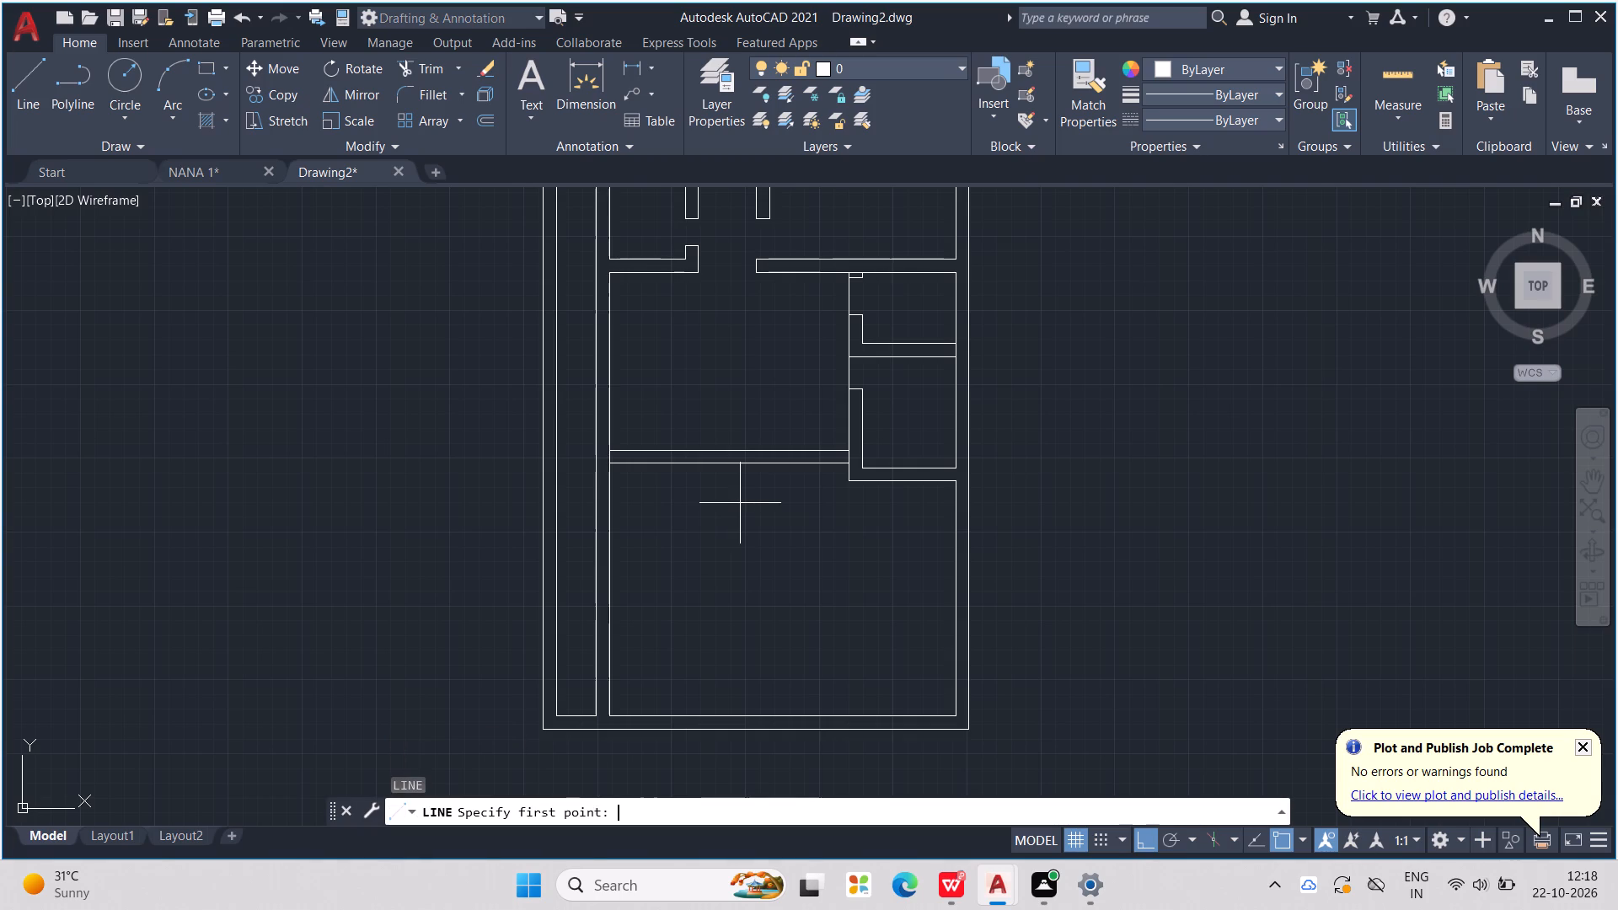
pyautogui.scroll(1, 844, 436)
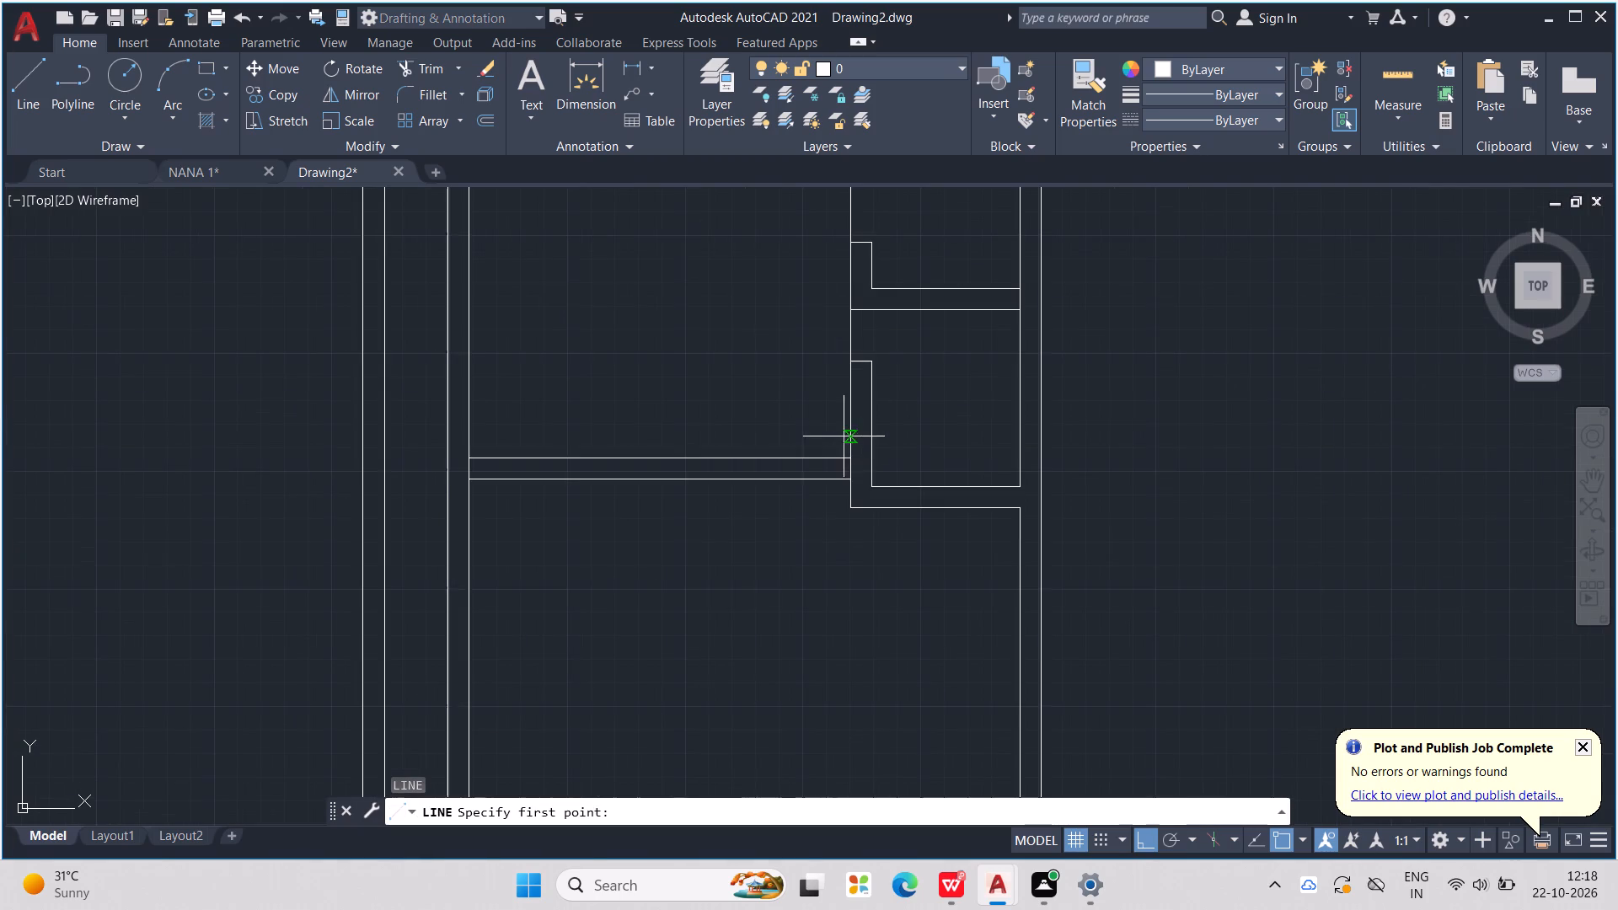
pyautogui.scroll(2, 799, 450)
pyautogui.click(751, 469)
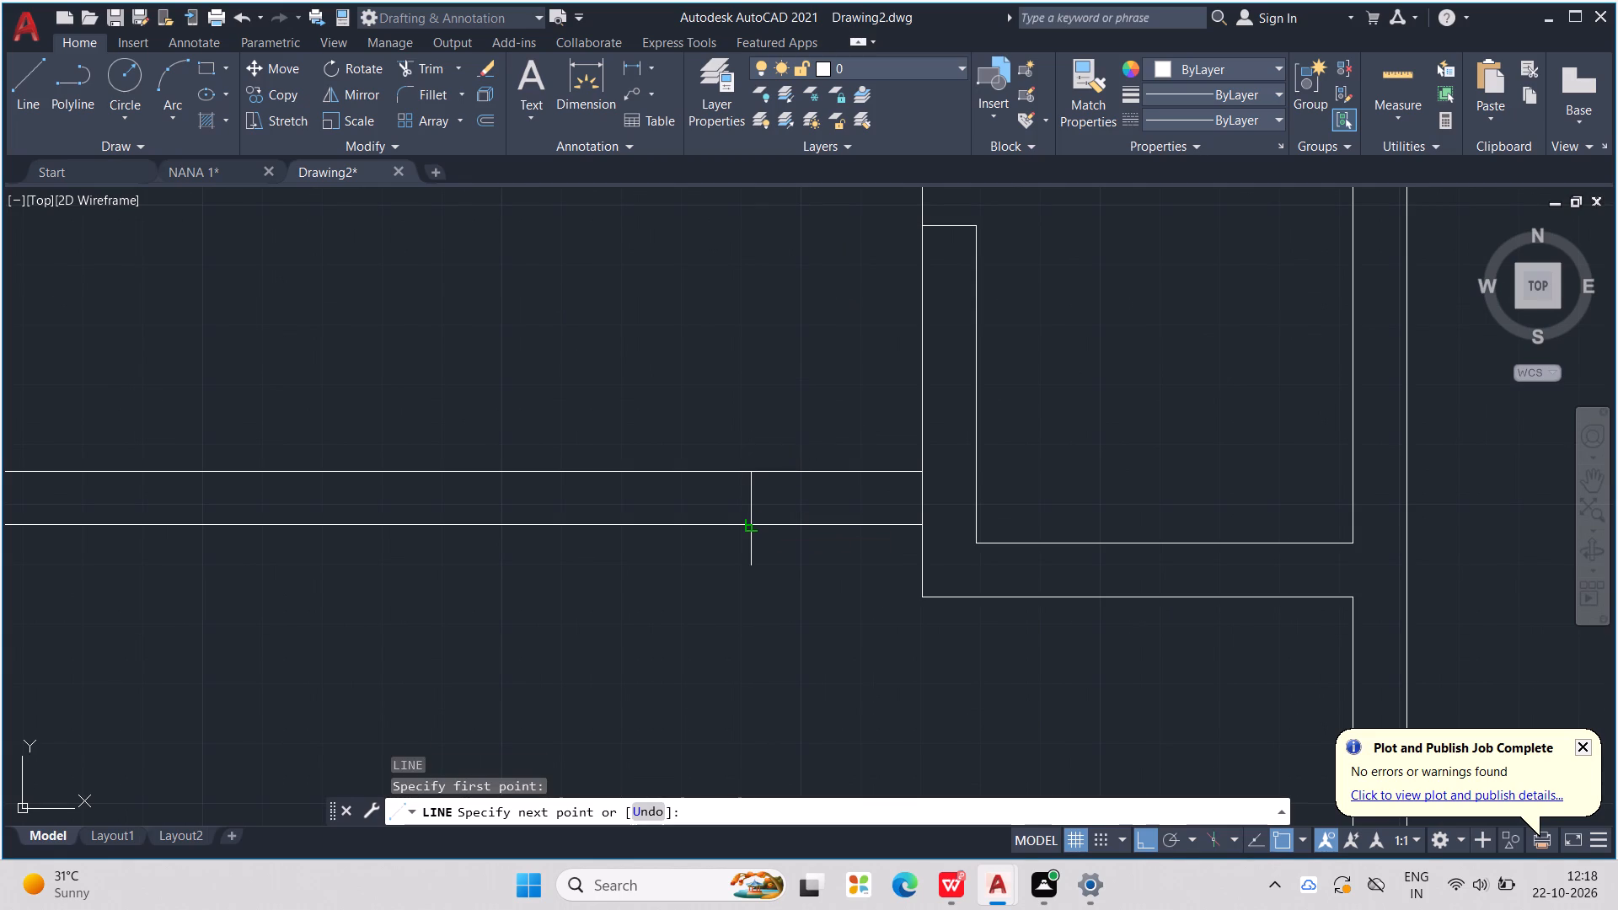
pyautogui.click(748, 527)
pyautogui.press('Escape')
pyautogui.press('Escape')
pyautogui.press('Escape')
pyautogui.press('Escape')
# Trim the cross wall's upper line between the short vertical line and the vertical partition.
pyautogui.write('TR')
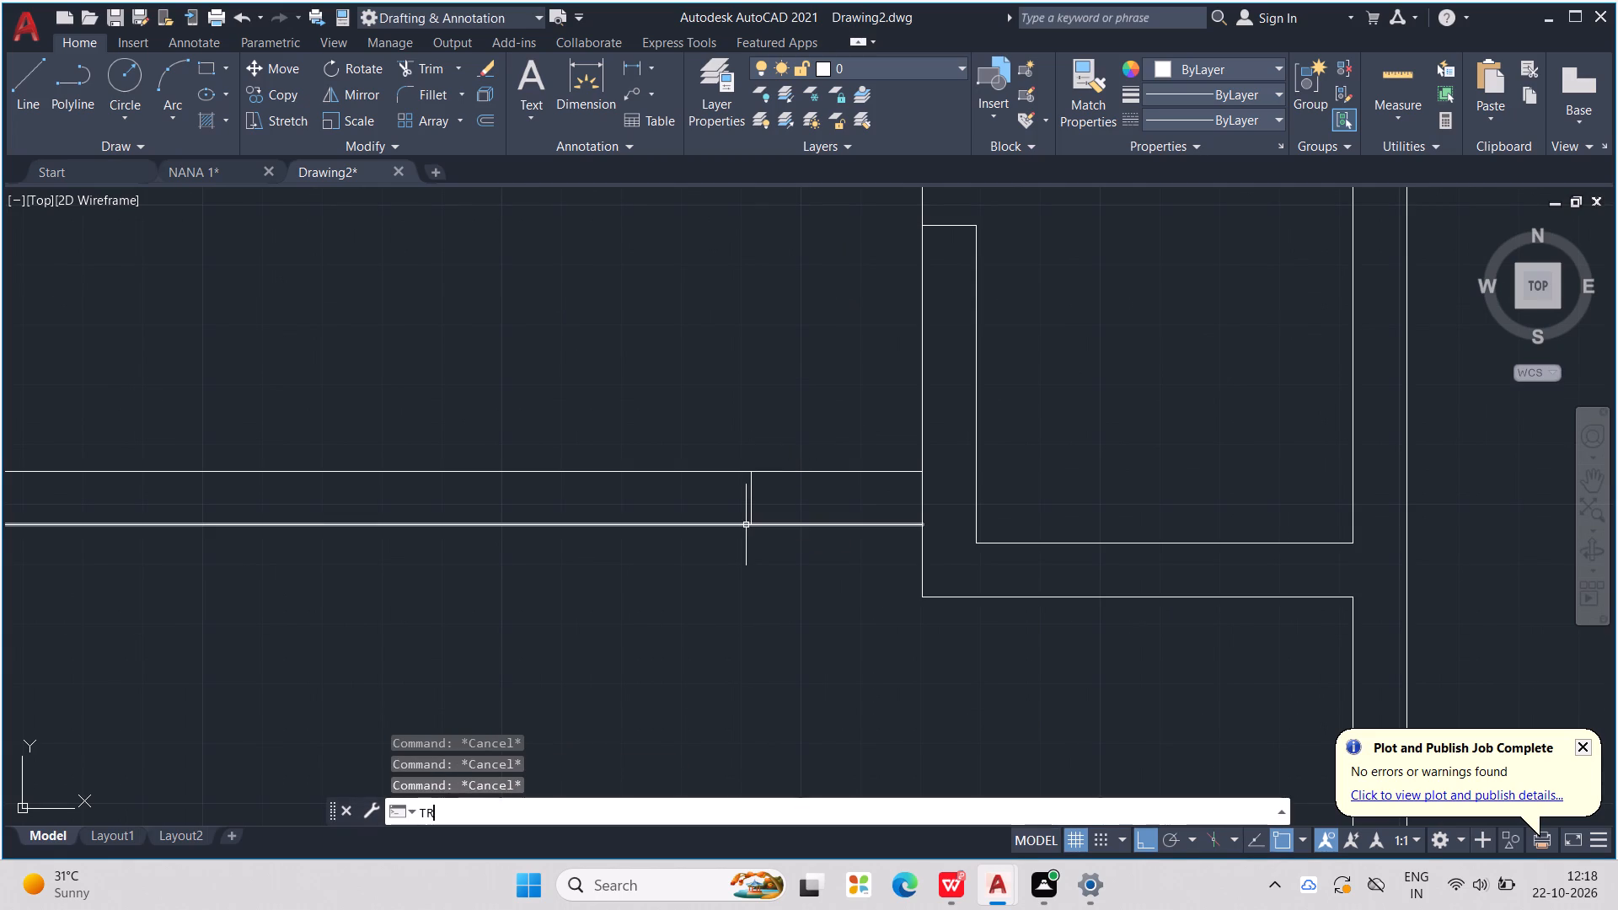
pyautogui.press('Return')
pyautogui.moveTo(774, 472); pyautogui.dragTo(783, 466)
pyautogui.scroll(-3, 785, 457)
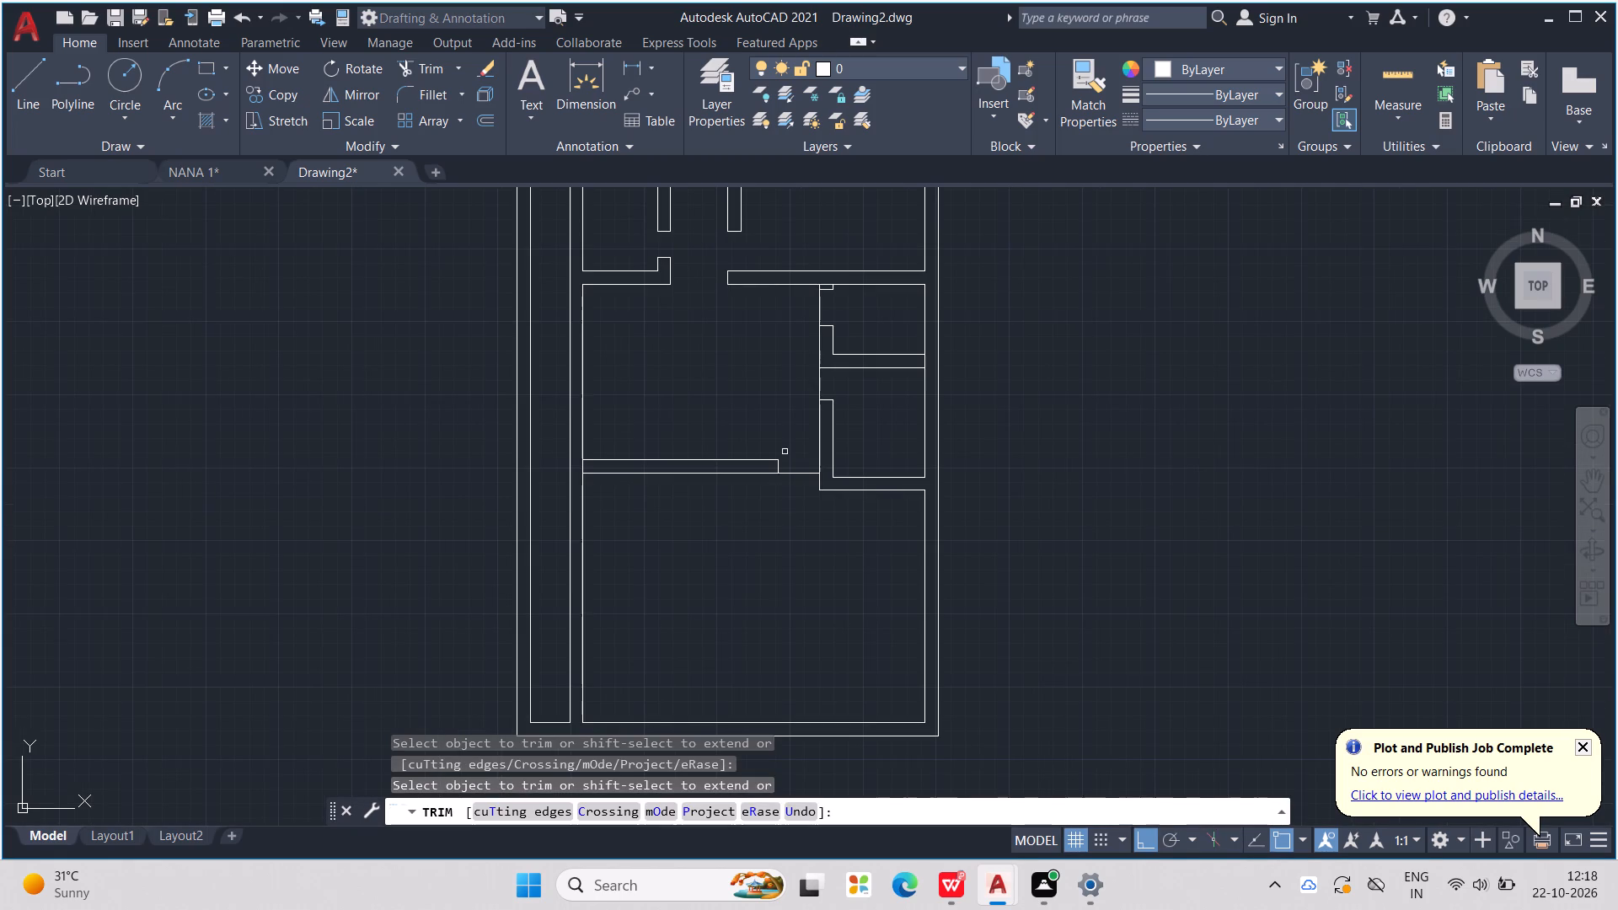
pyautogui.moveTo(769, 620); pyautogui.dragTo(783, 556, button='middle')
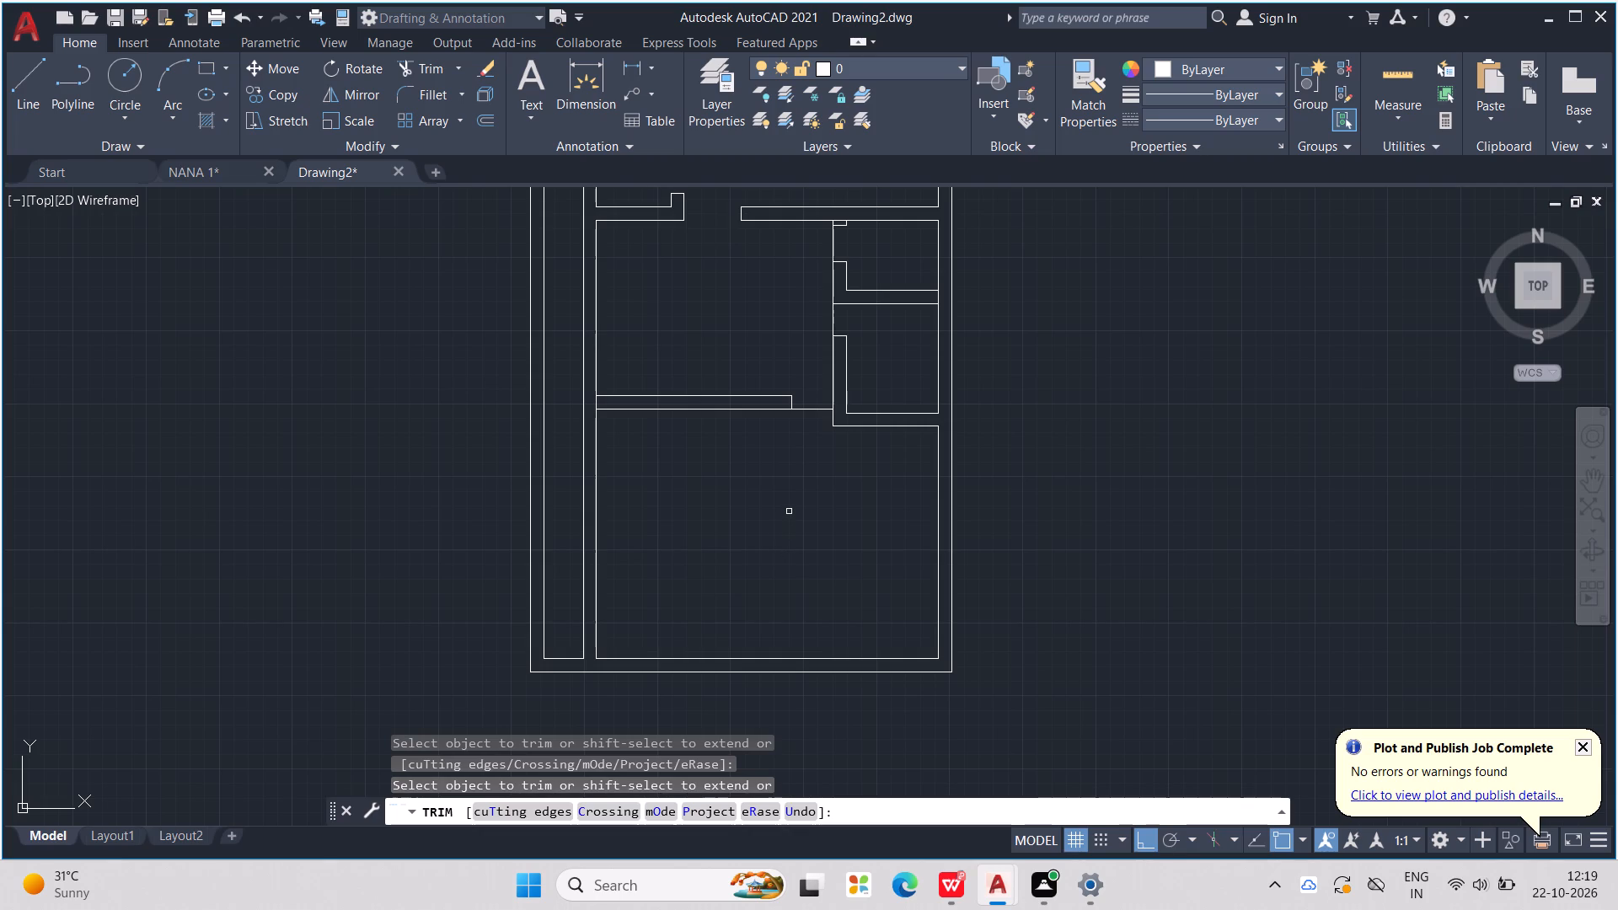
pyautogui.press('Escape')
pyautogui.press('Escape')
pyautogui.press('Escape')
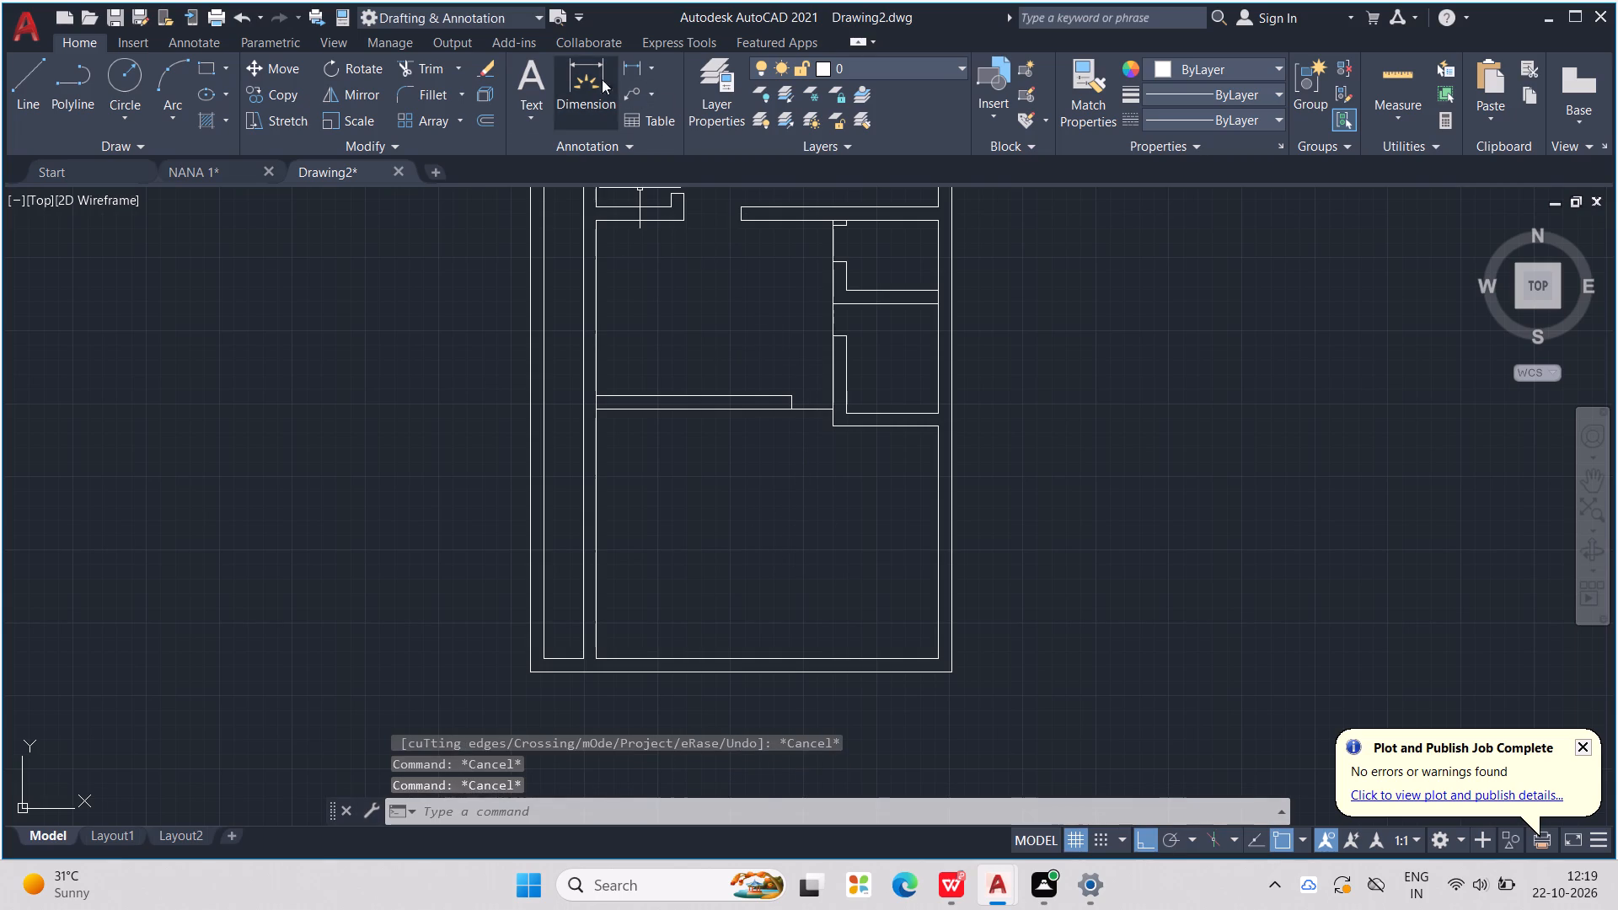
# Measure the lower room's inner outer-wall line from the small rooms' bottom corner down to the bottom wall.
pyautogui.click(585, 73)
pyautogui.click(937, 430)
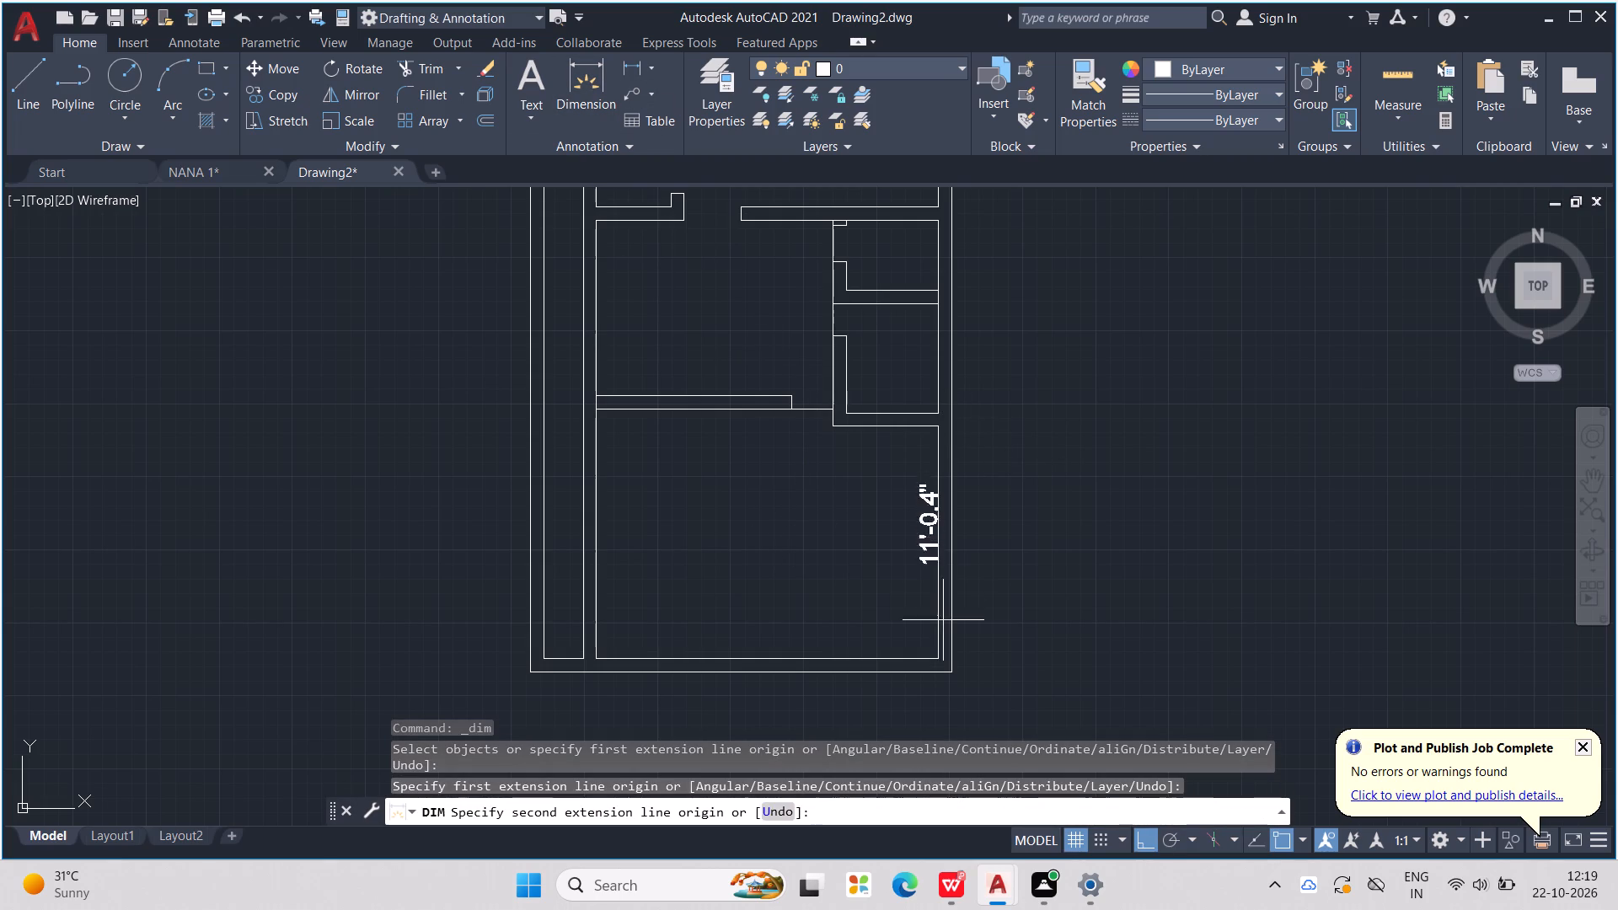
pyautogui.scroll(1, 942, 652)
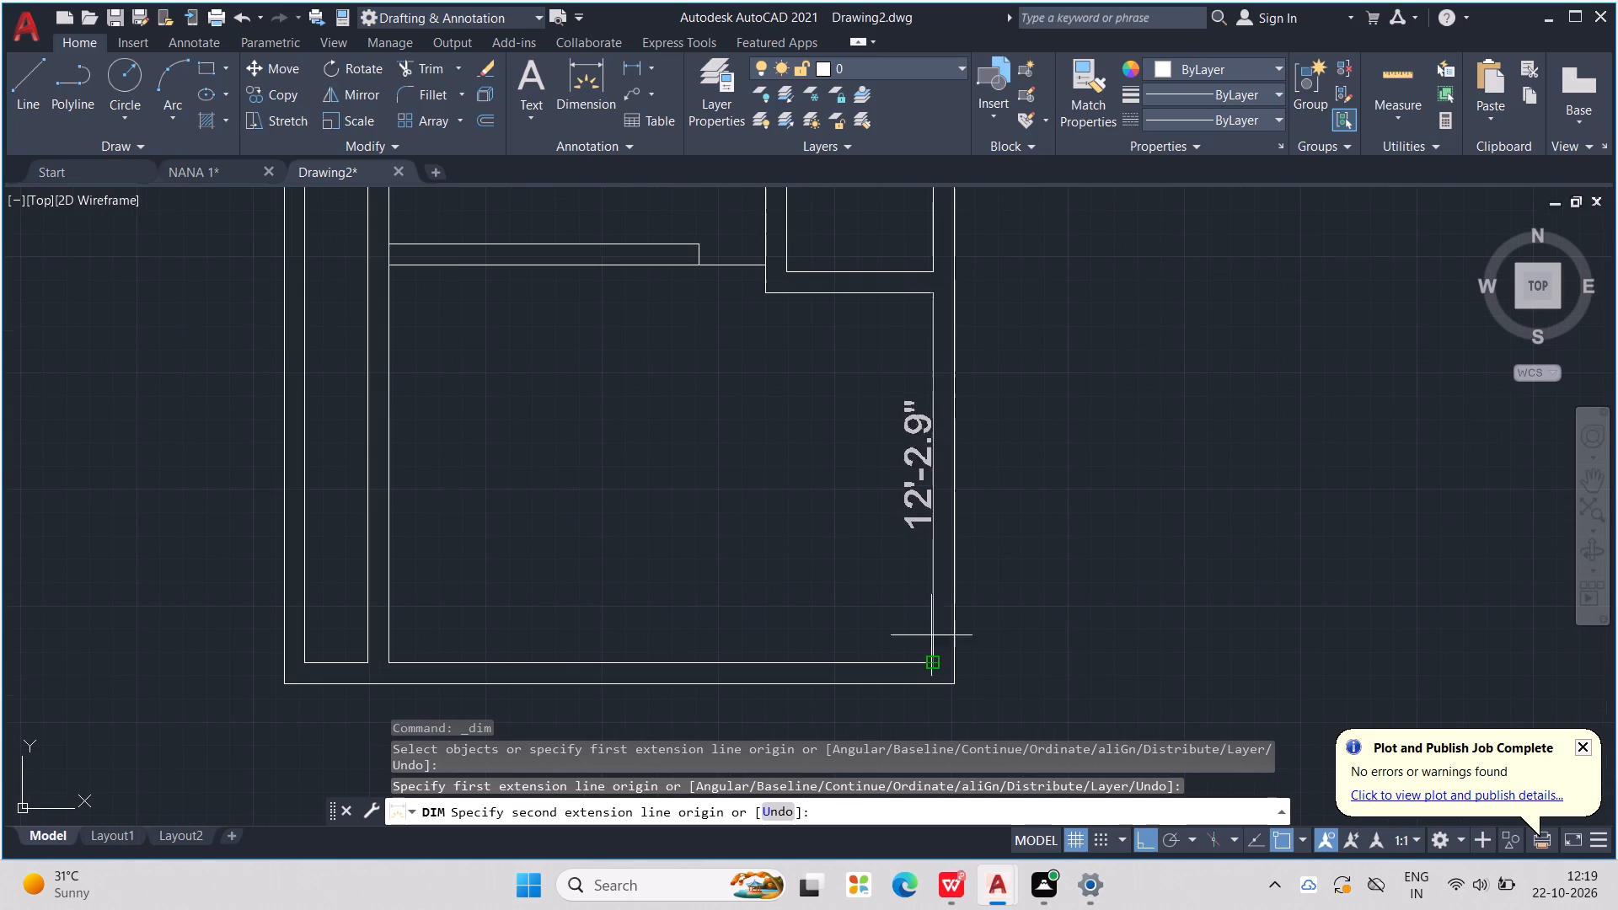
pyautogui.press('Escape')
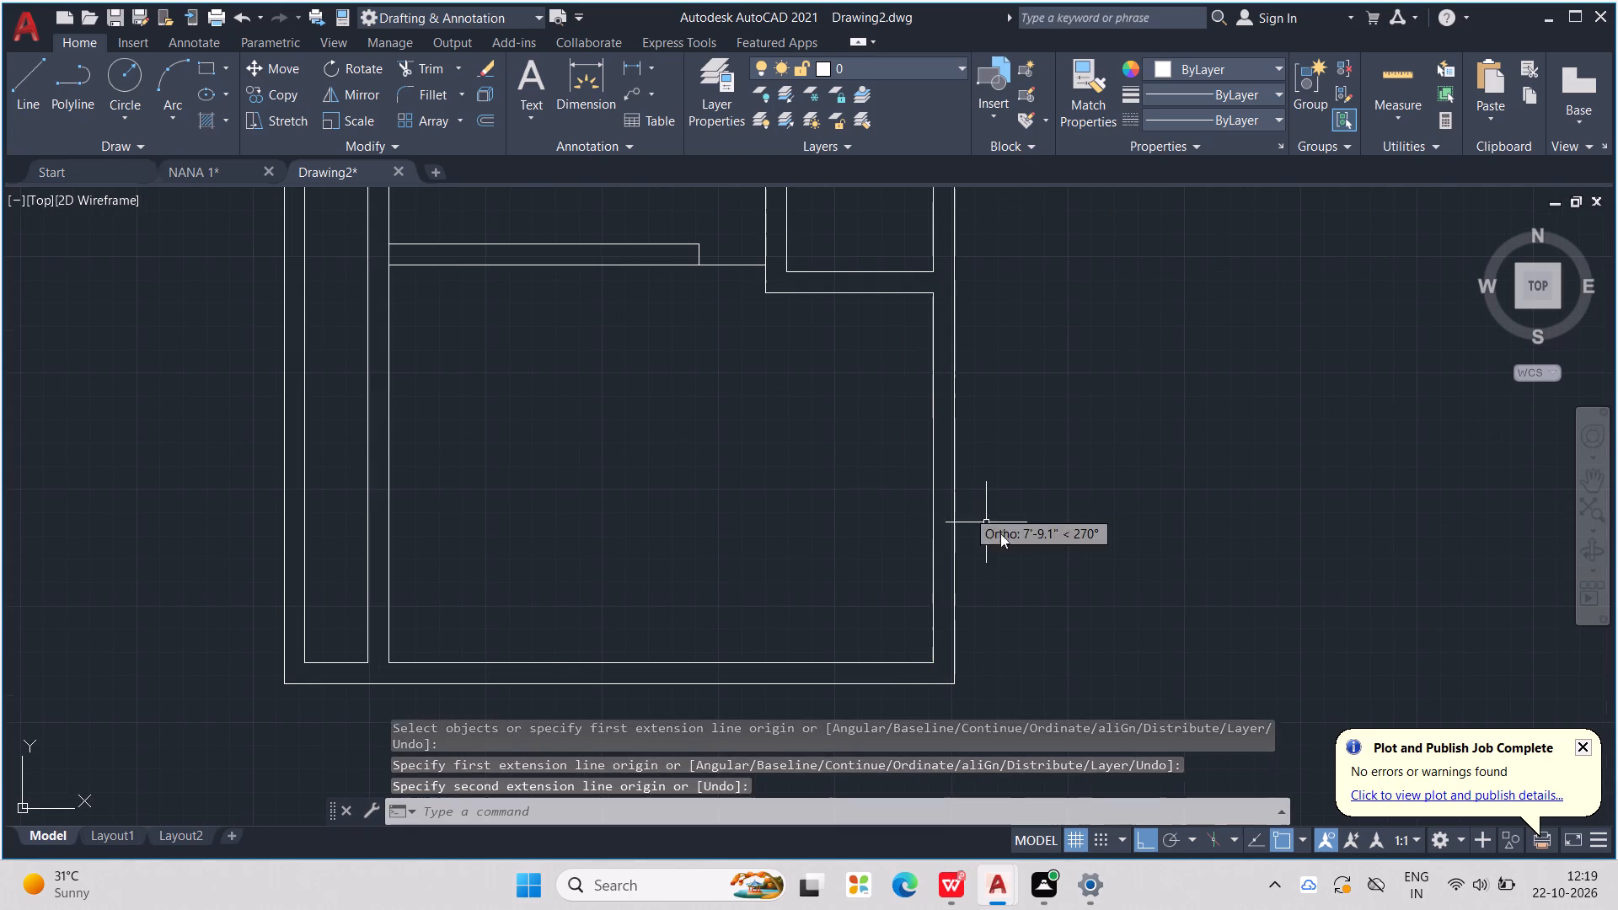
pyautogui.press('Escape')
pyautogui.press('Escape')
pyautogui.press('Escape')
pyautogui.press('Escape')
pyautogui.press('Escape')
pyautogui.press('Escape')
# Offset both the inner and outer lines of the east outer wall 9' into the lower room.
pyautogui.write('OFF')
pyautogui.press('Return')
pyautogui.write("9'")
pyautogui.press('Return')
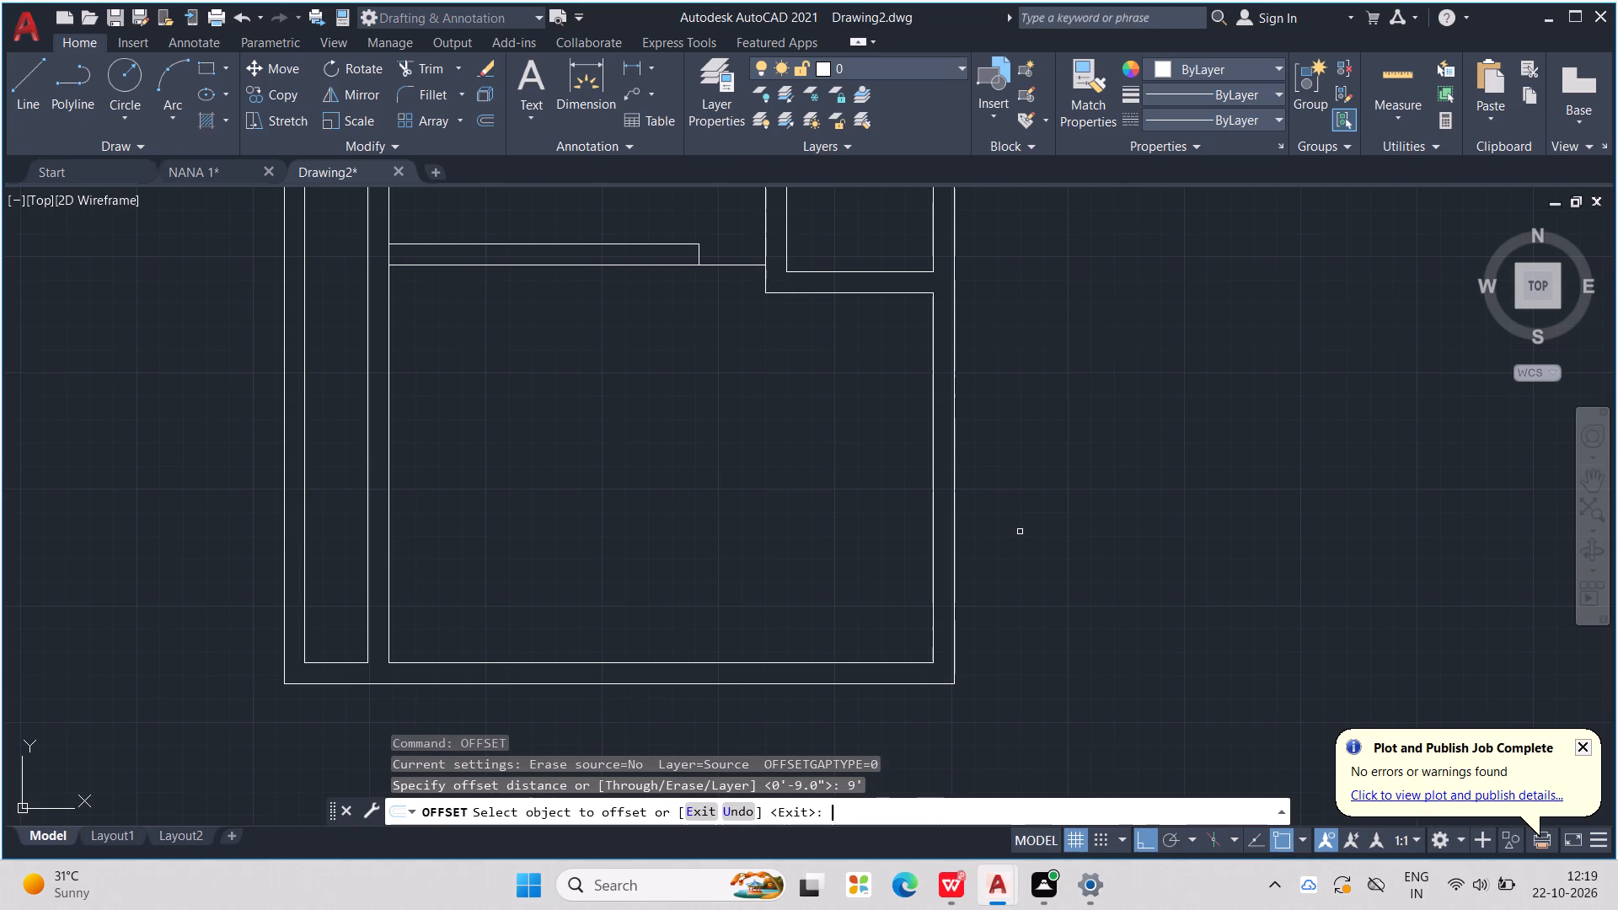
pyautogui.click(934, 478)
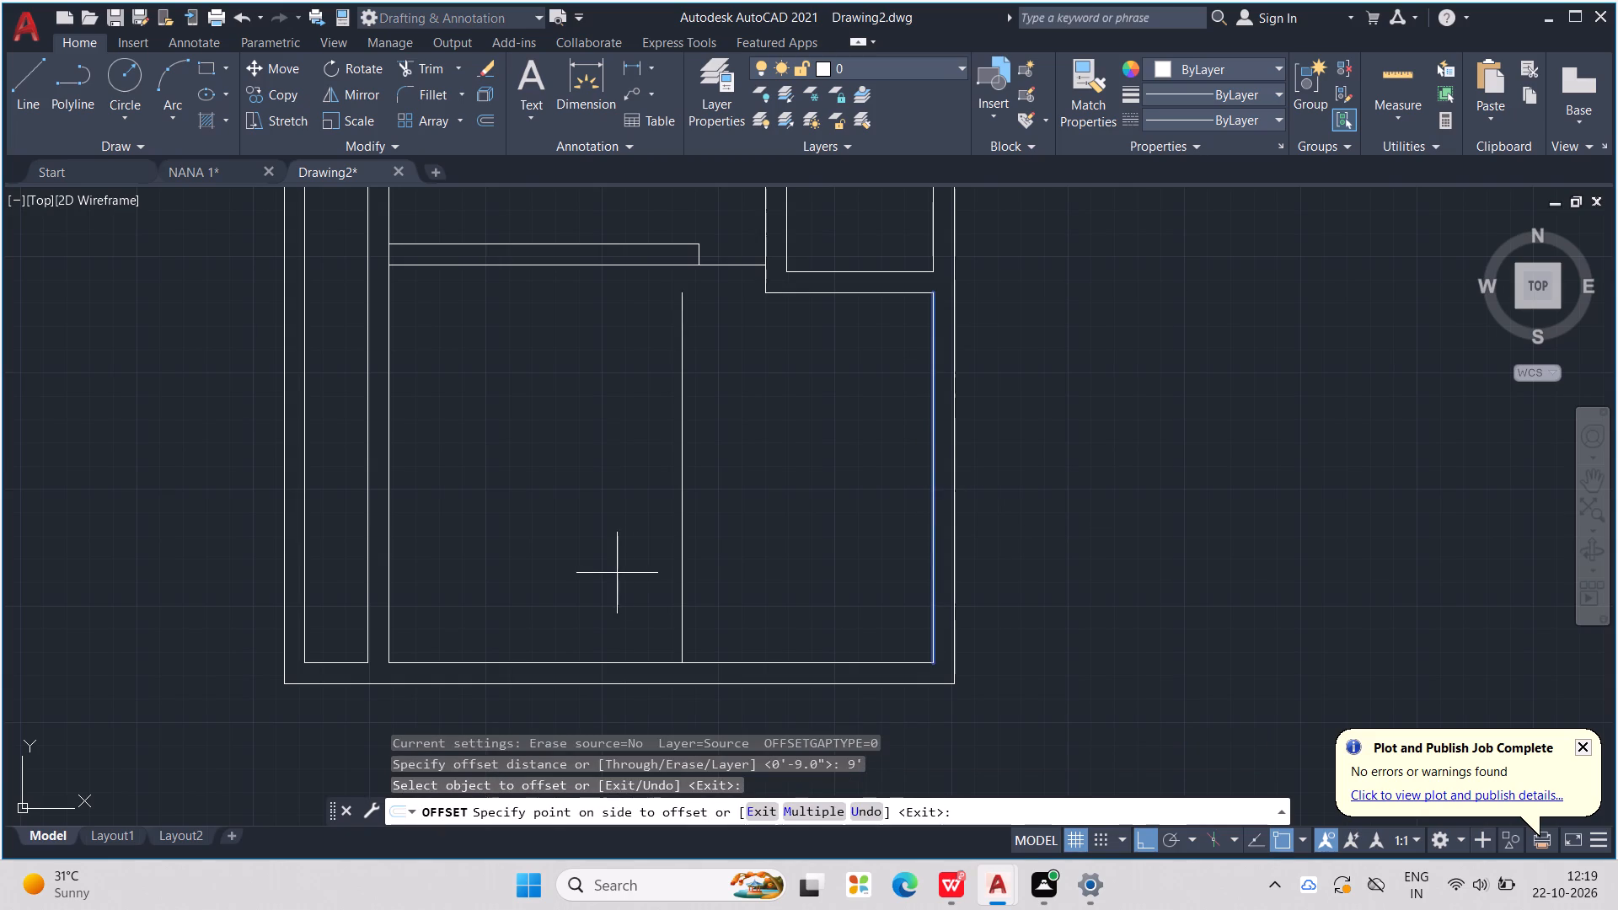
pyautogui.click(617, 573)
pyautogui.click(954, 468)
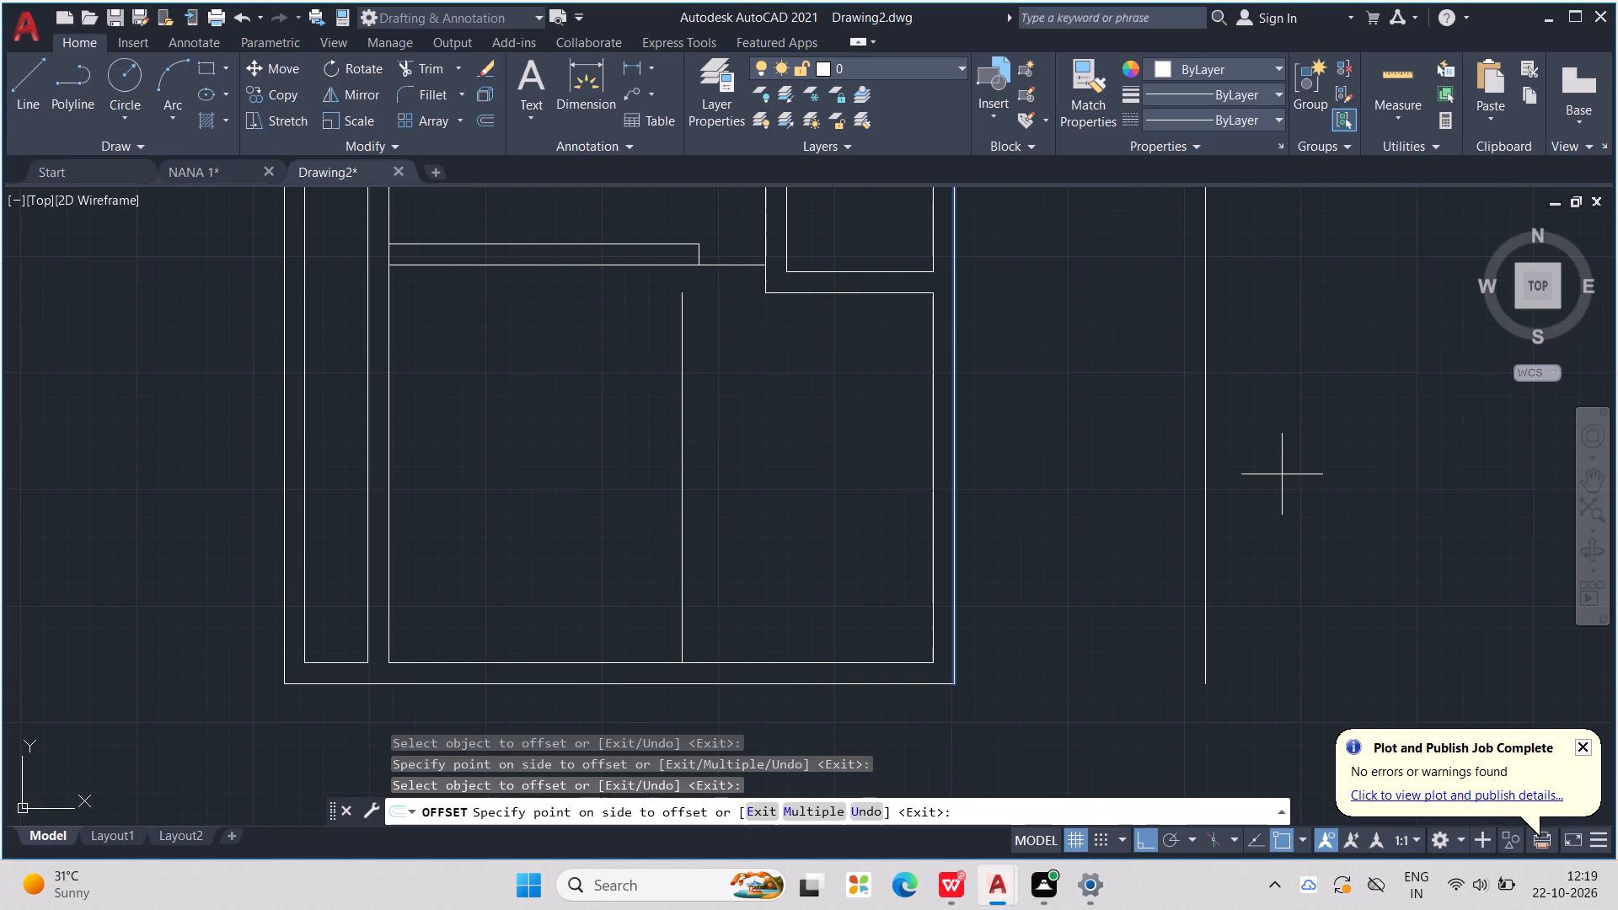
pyautogui.click(550, 641)
pyautogui.press('Escape')
pyautogui.press('Escape')
pyautogui.press('Escape')
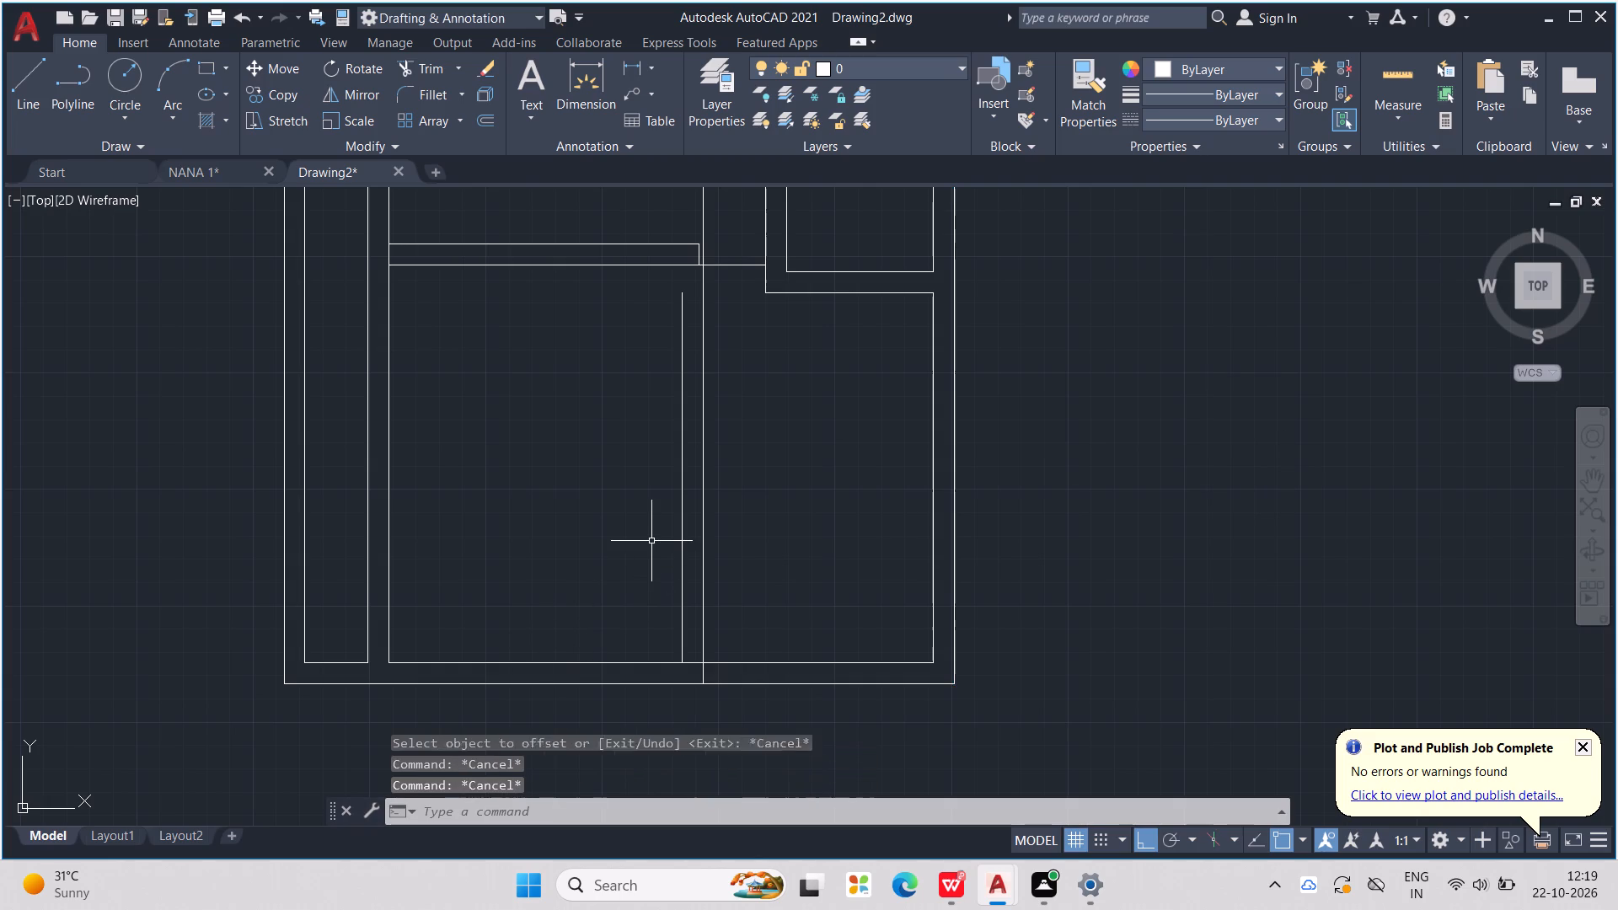
pyautogui.press('Escape')
# Trim the longer new vertical line where it runs above the cross wall.
pyautogui.write('TR')
pyautogui.press('Return')
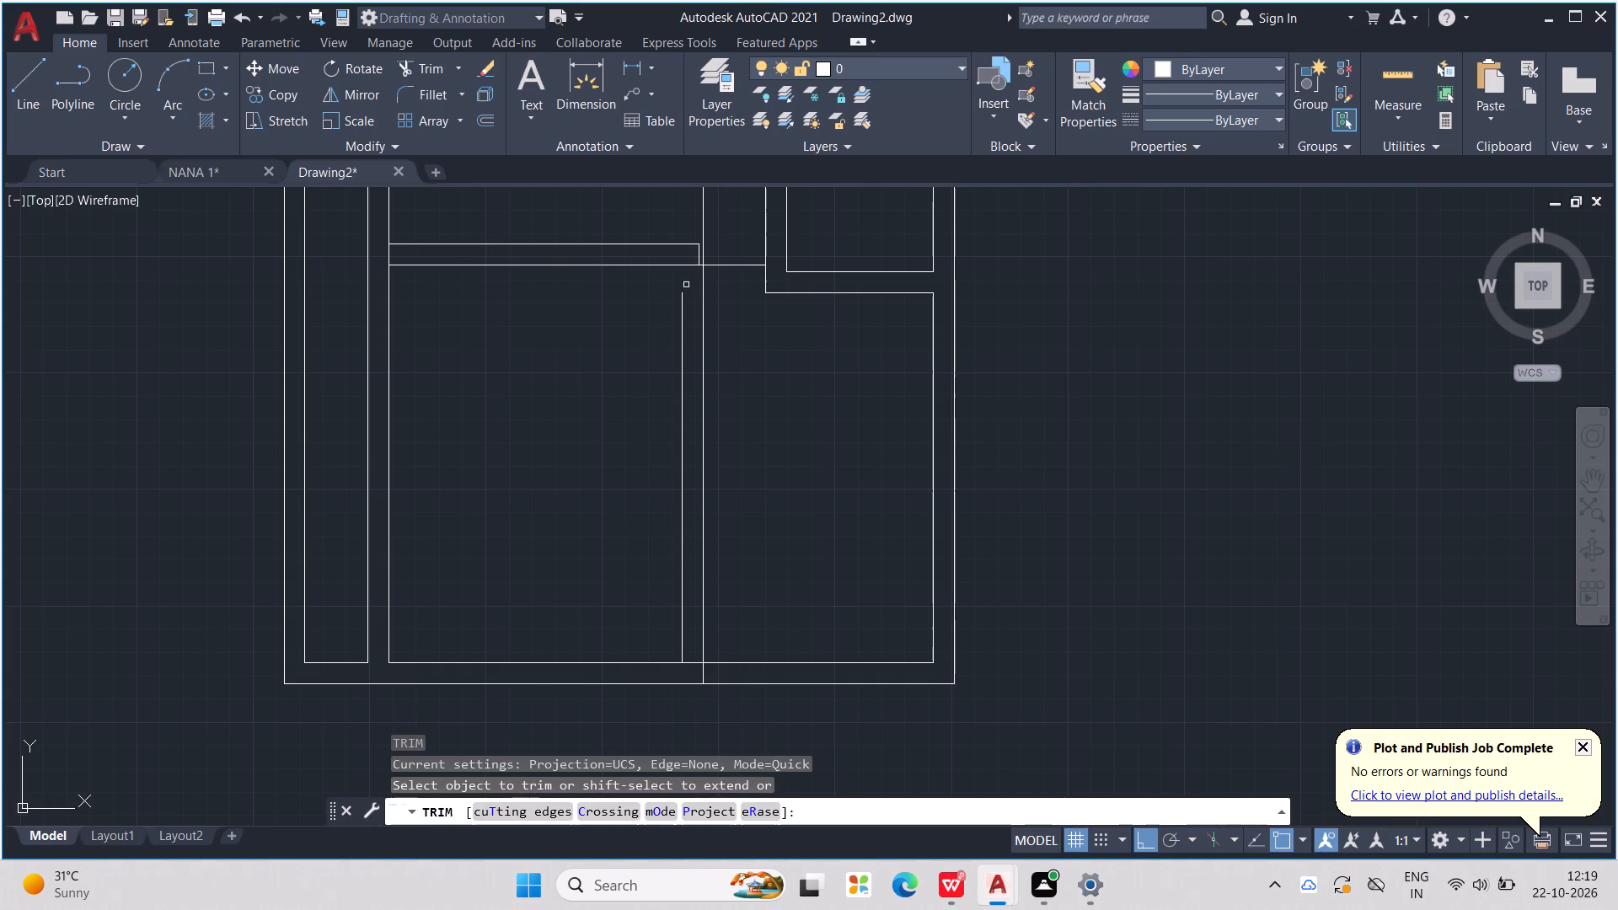
pyautogui.moveTo(724, 208); pyautogui.dragTo(689, 208)
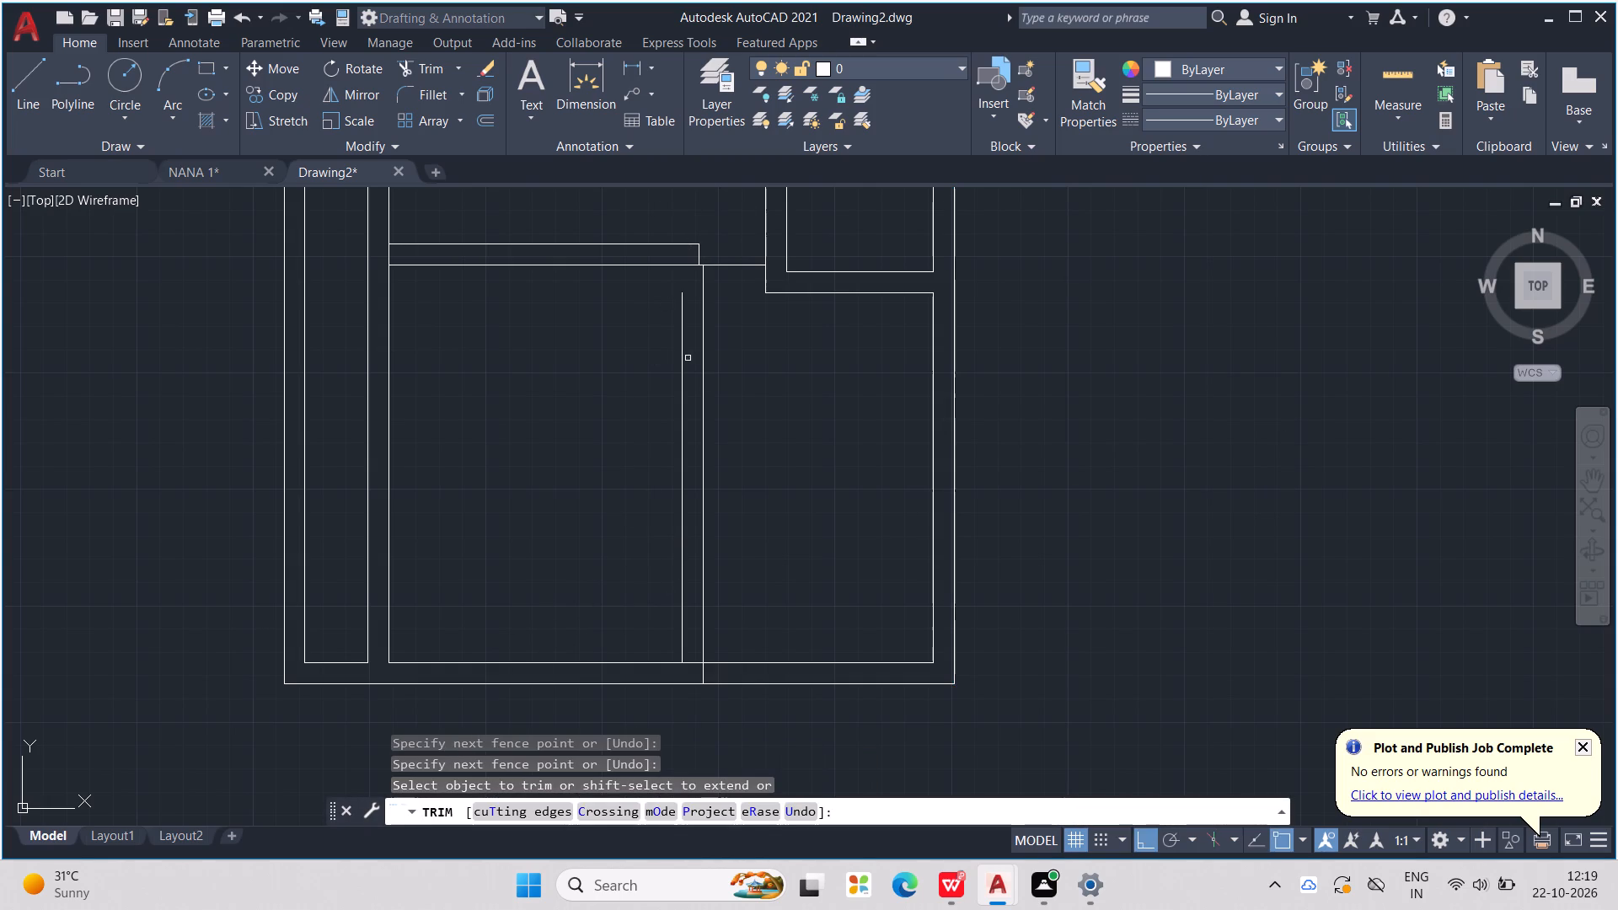
pyautogui.press('Escape')
pyautogui.press('Escape')
pyautogui.press('Escape')
pyautogui.press('Escape')
pyautogui.press('Escape')
pyautogui.press('Escape')
pyautogui.press('Escape')
pyautogui.press('Escape')
pyautogui.press('Escape')
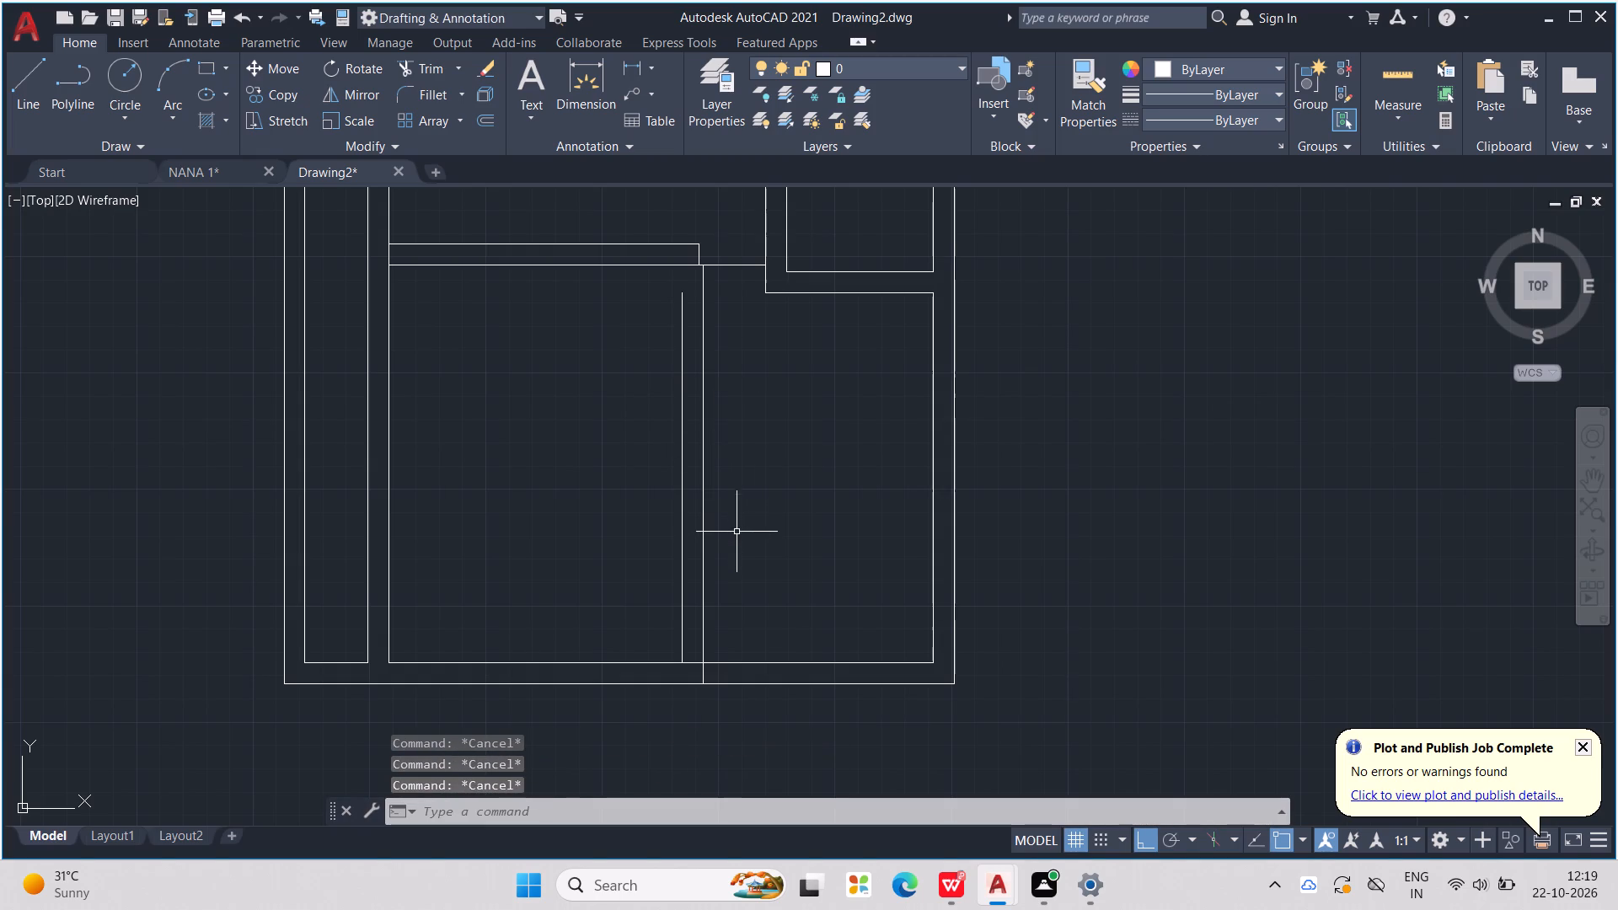
pyautogui.press('Escape')
pyautogui.press('Escape')
pyautogui.press('Escape')
pyautogui.press('Escape')
pyautogui.press('Escape')
pyautogui.press('Escape')
pyautogui.press('Escape')
pyautogui.press('Escape')
# Draw a horizontal line just below the cross wall, from the small-room partition's face westward past both new vertical lines.
pyautogui.press('l')
pyautogui.press('Return')
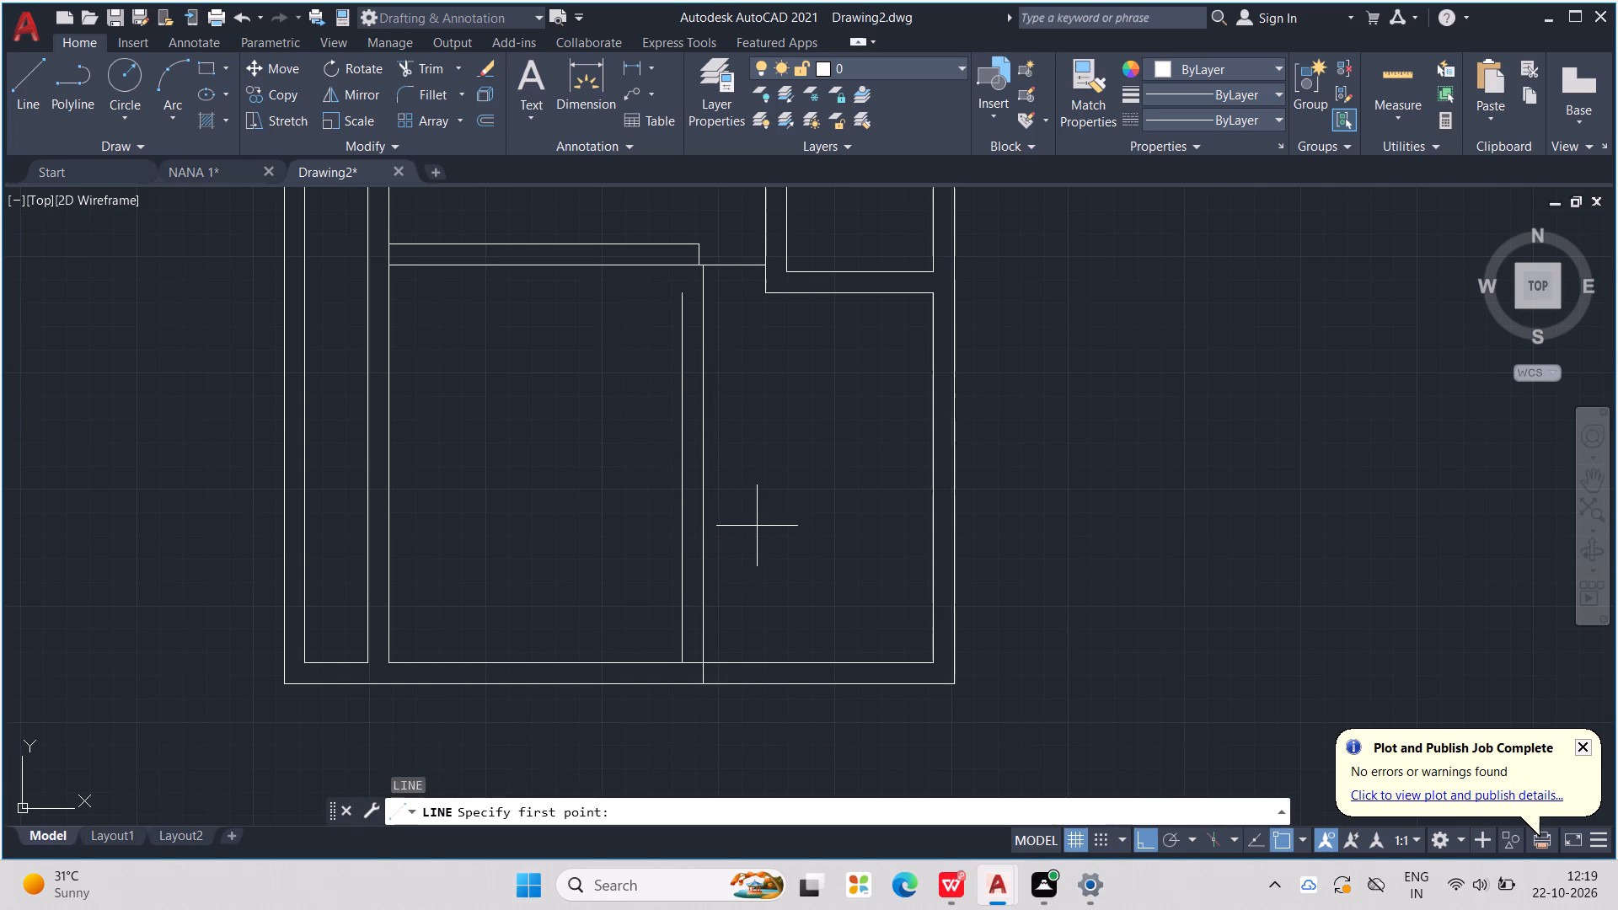
pyautogui.moveTo(782, 484); pyautogui.dragTo(824, 579, button='middle')
pyautogui.scroll(2, 790, 442)
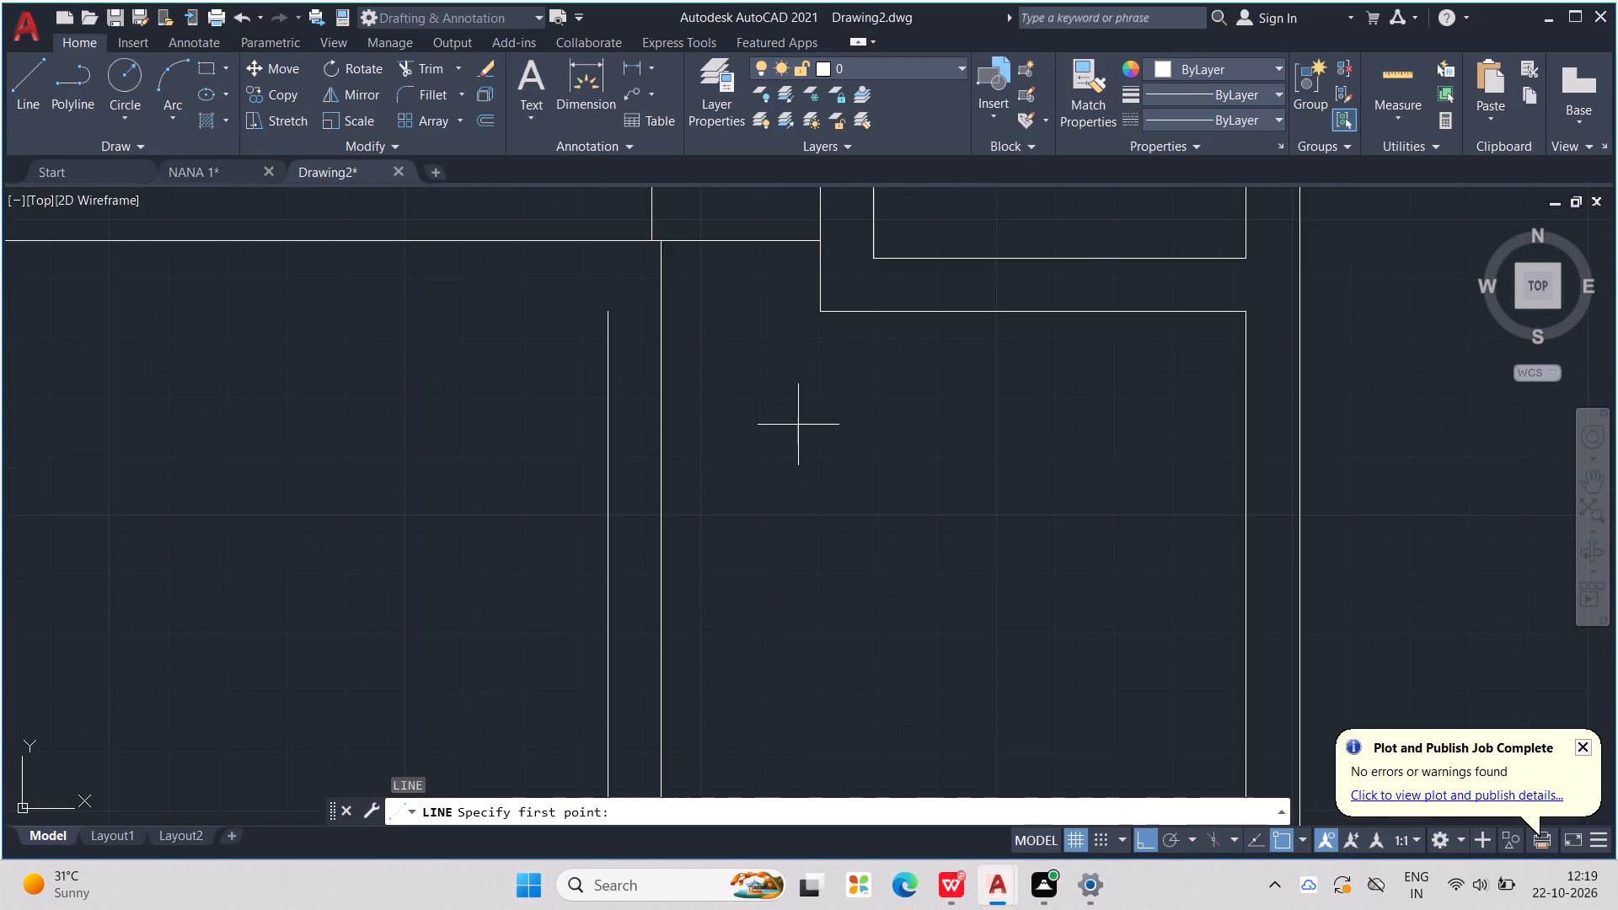
pyautogui.moveTo(802, 418); pyautogui.dragTo(840, 531, button='middle')
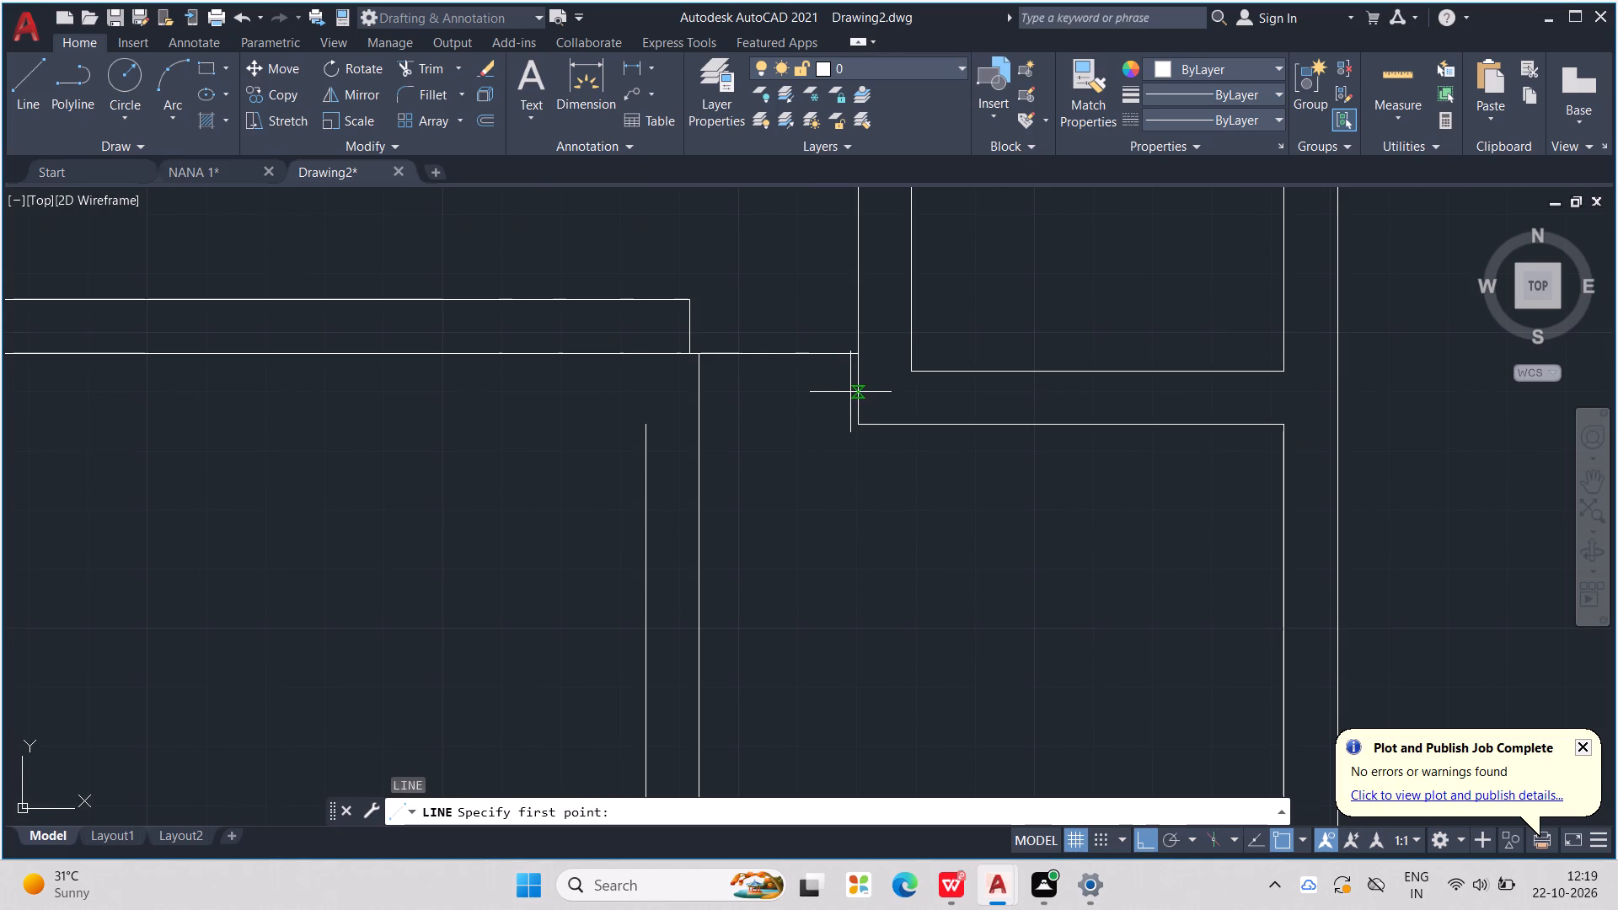
pyautogui.click(860, 383)
pyautogui.click(498, 432)
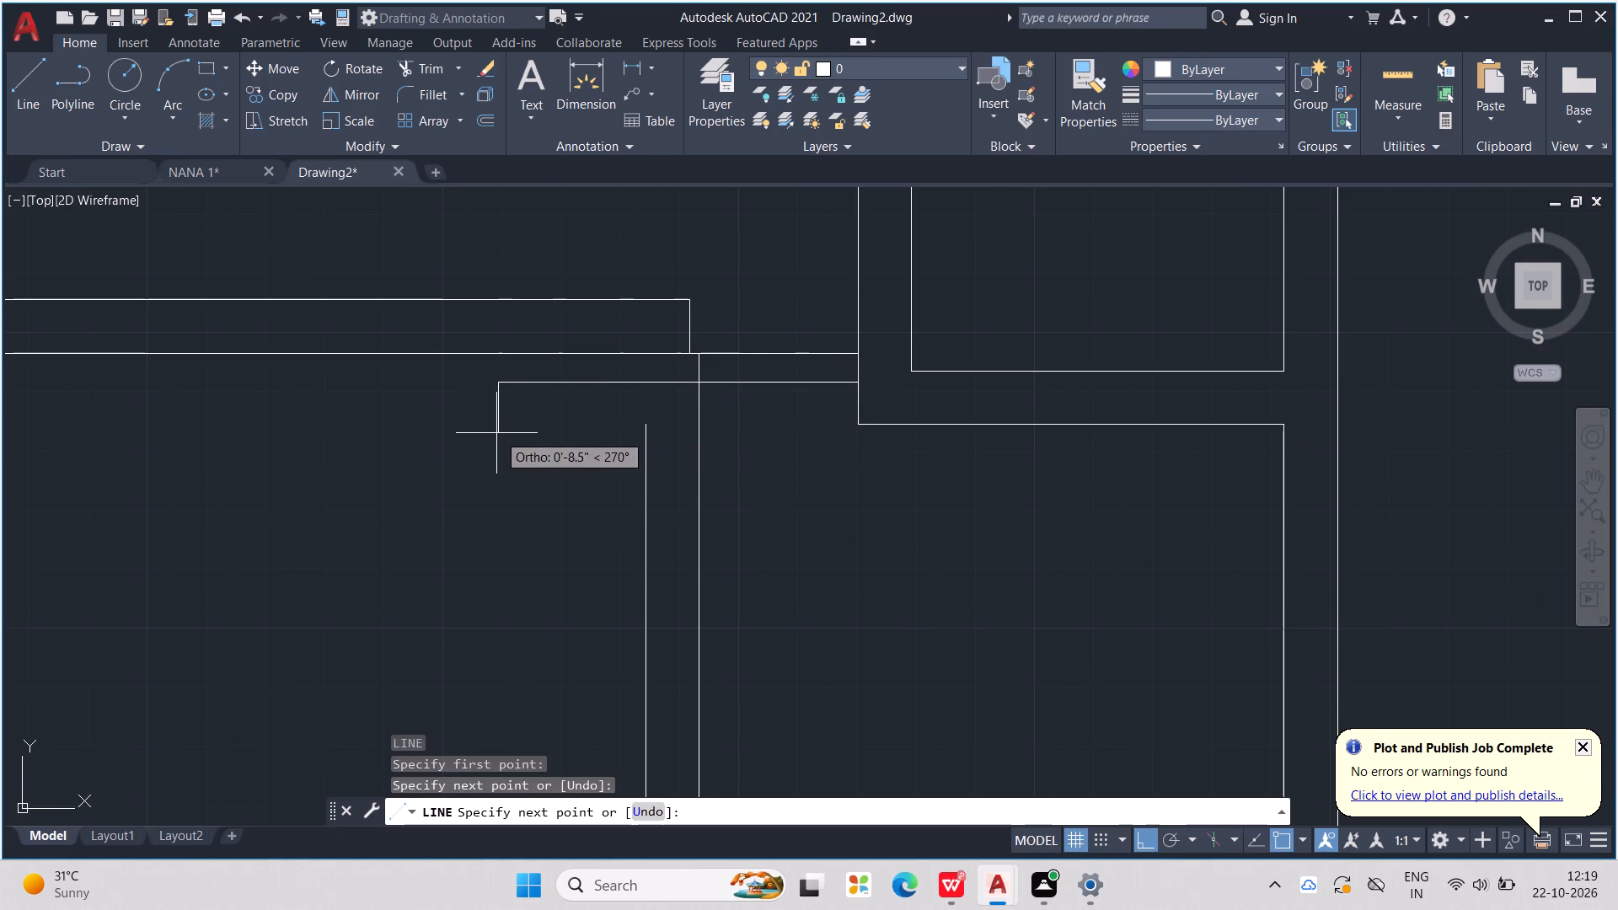
pyautogui.press('Escape')
pyautogui.press('Escape')
pyautogui.press('Escape')
# Offset the new horizontal line below the cross wall 4.5" downward.
pyautogui.write('OFF')
pyautogui.press('Return')
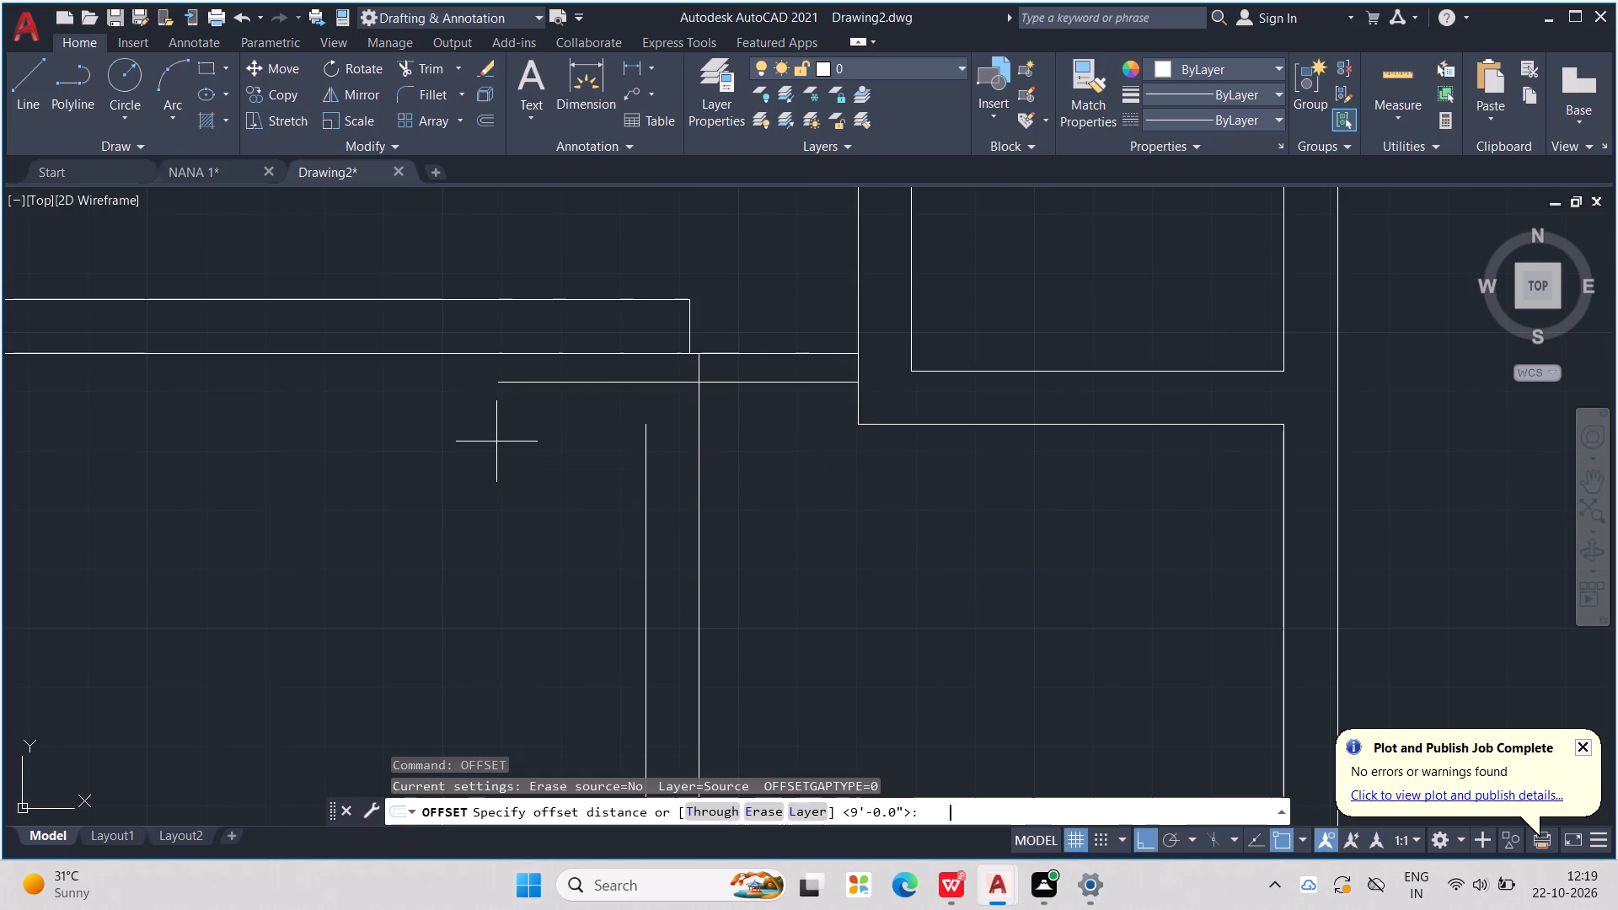
pyautogui.write('4.5"')
pyautogui.press('Return')
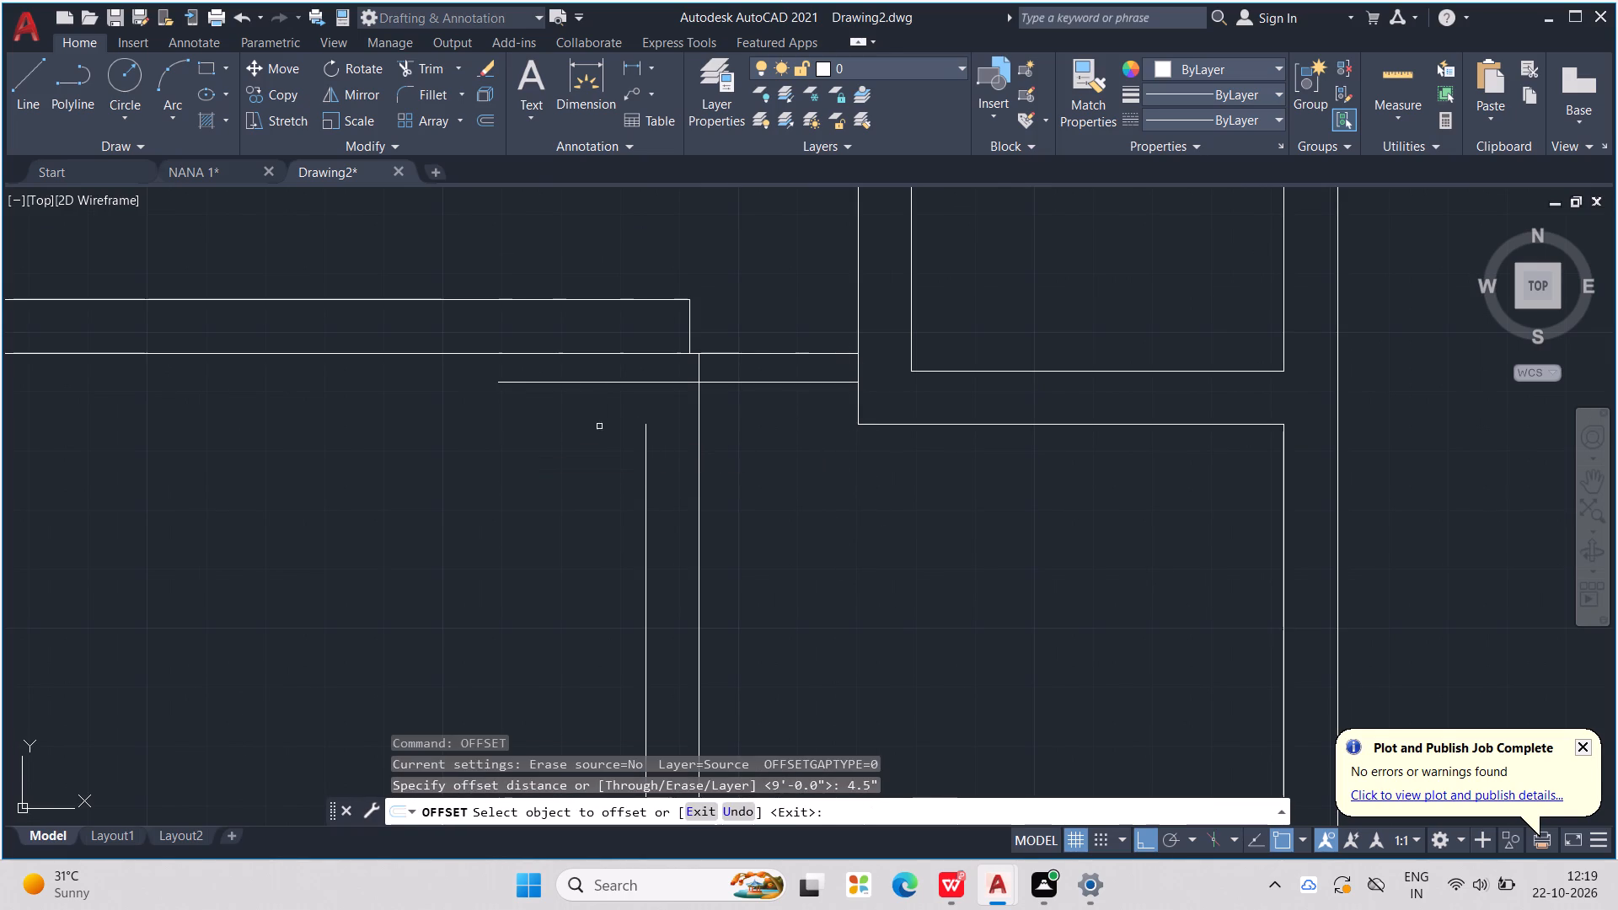
pyautogui.click(814, 383)
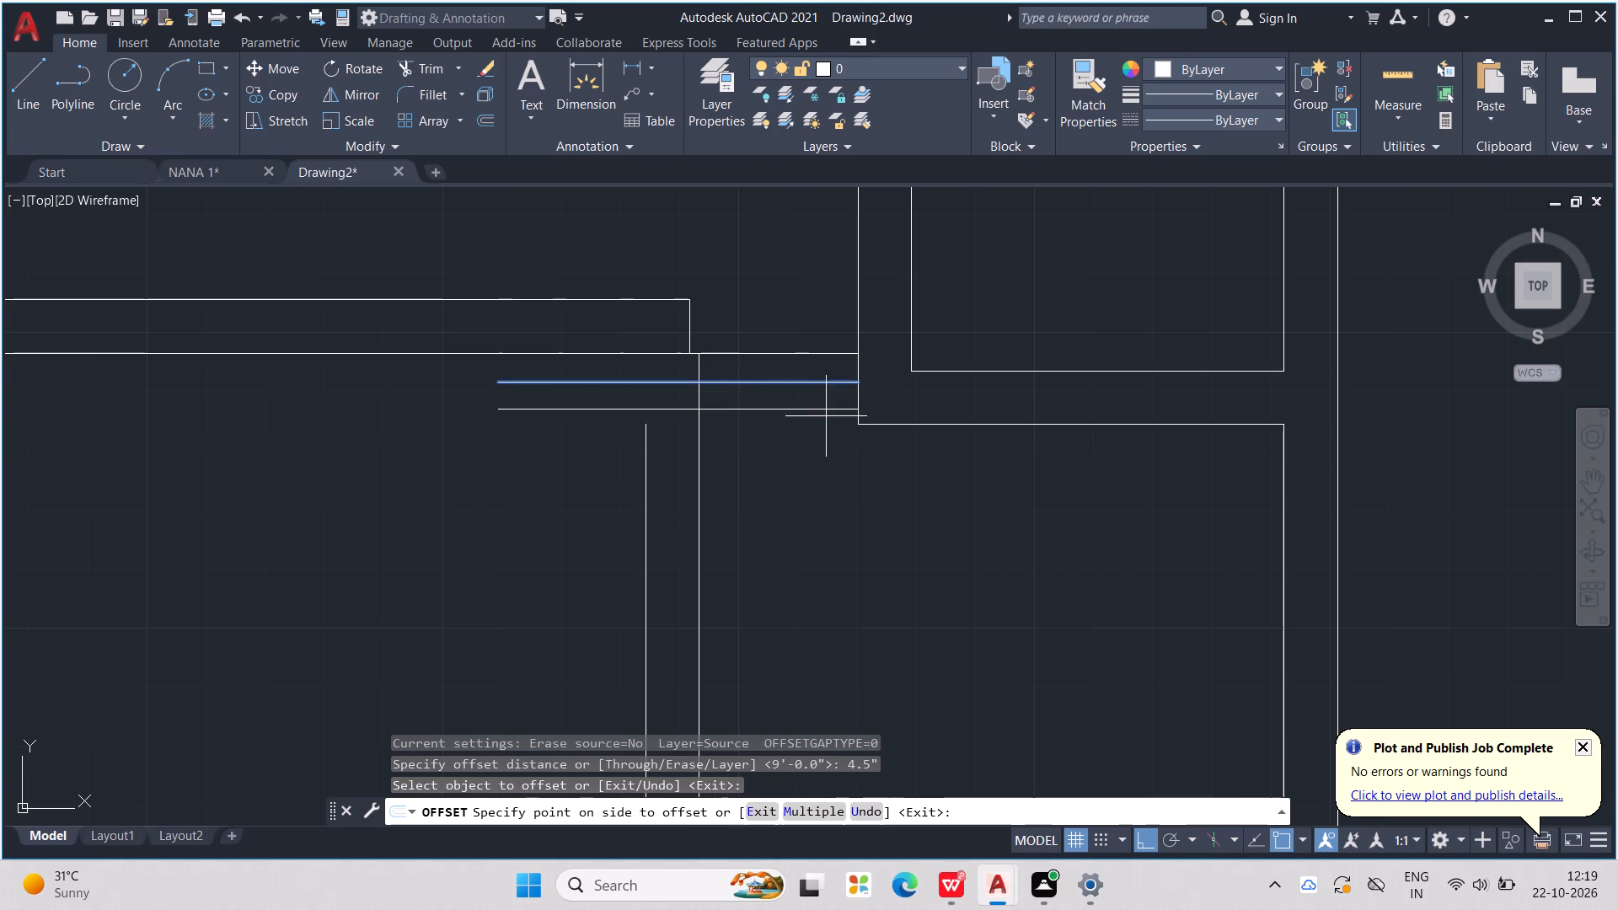
pyautogui.click(829, 427)
pyautogui.press('Escape')
pyautogui.press('Escape')
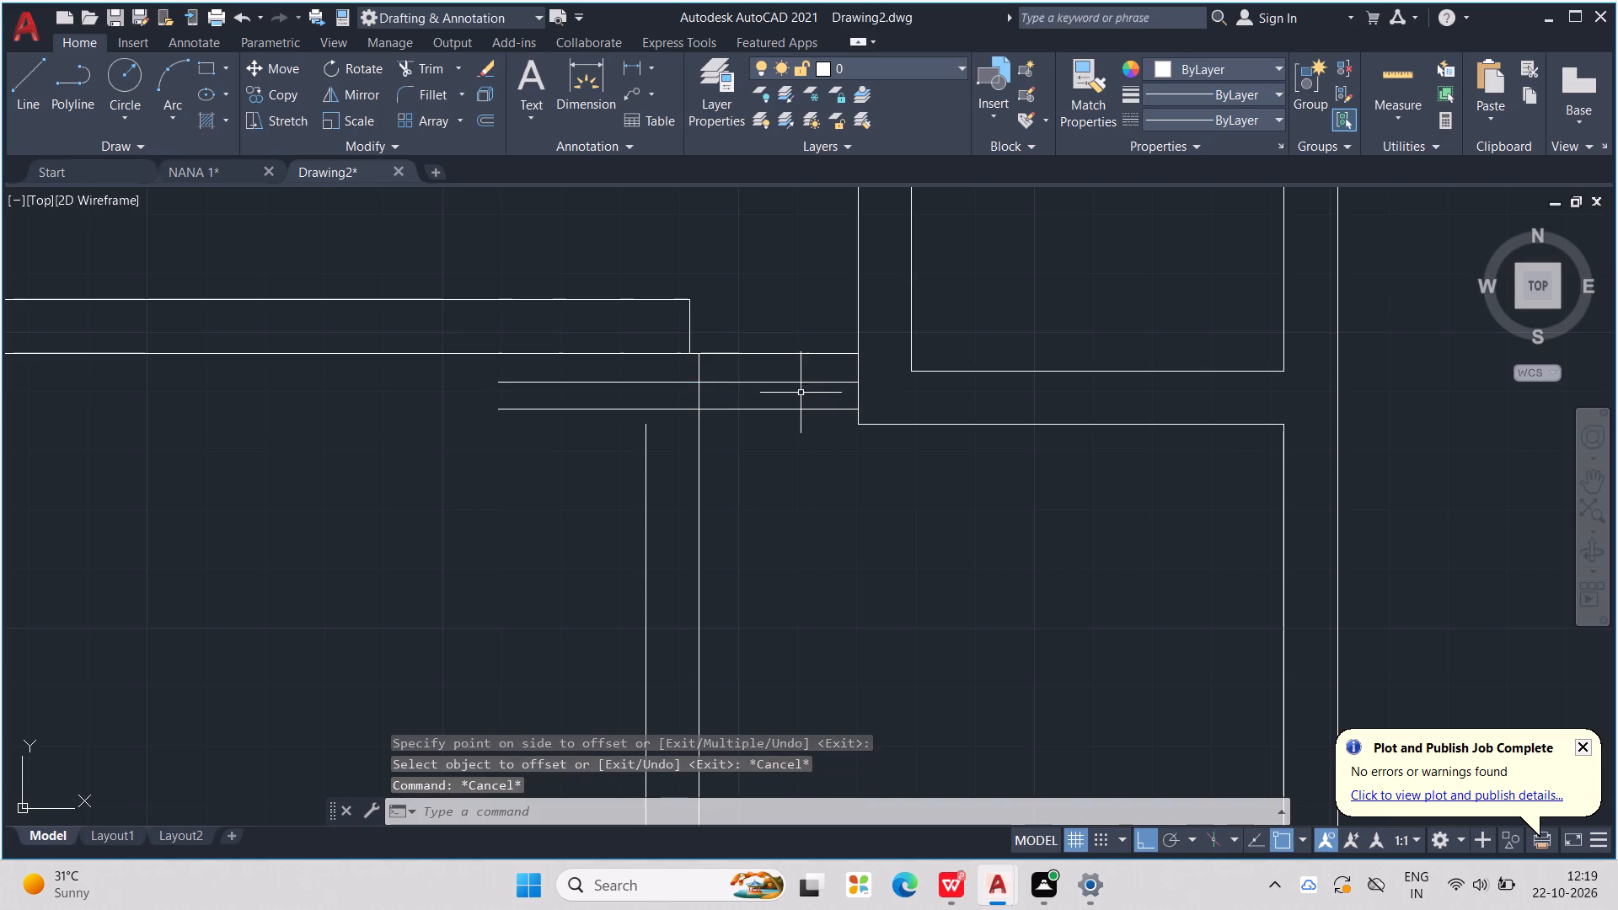
# Move the pair of 4.5" partition lines slightly farther down from the cross wall.
pyautogui.click(800, 384)
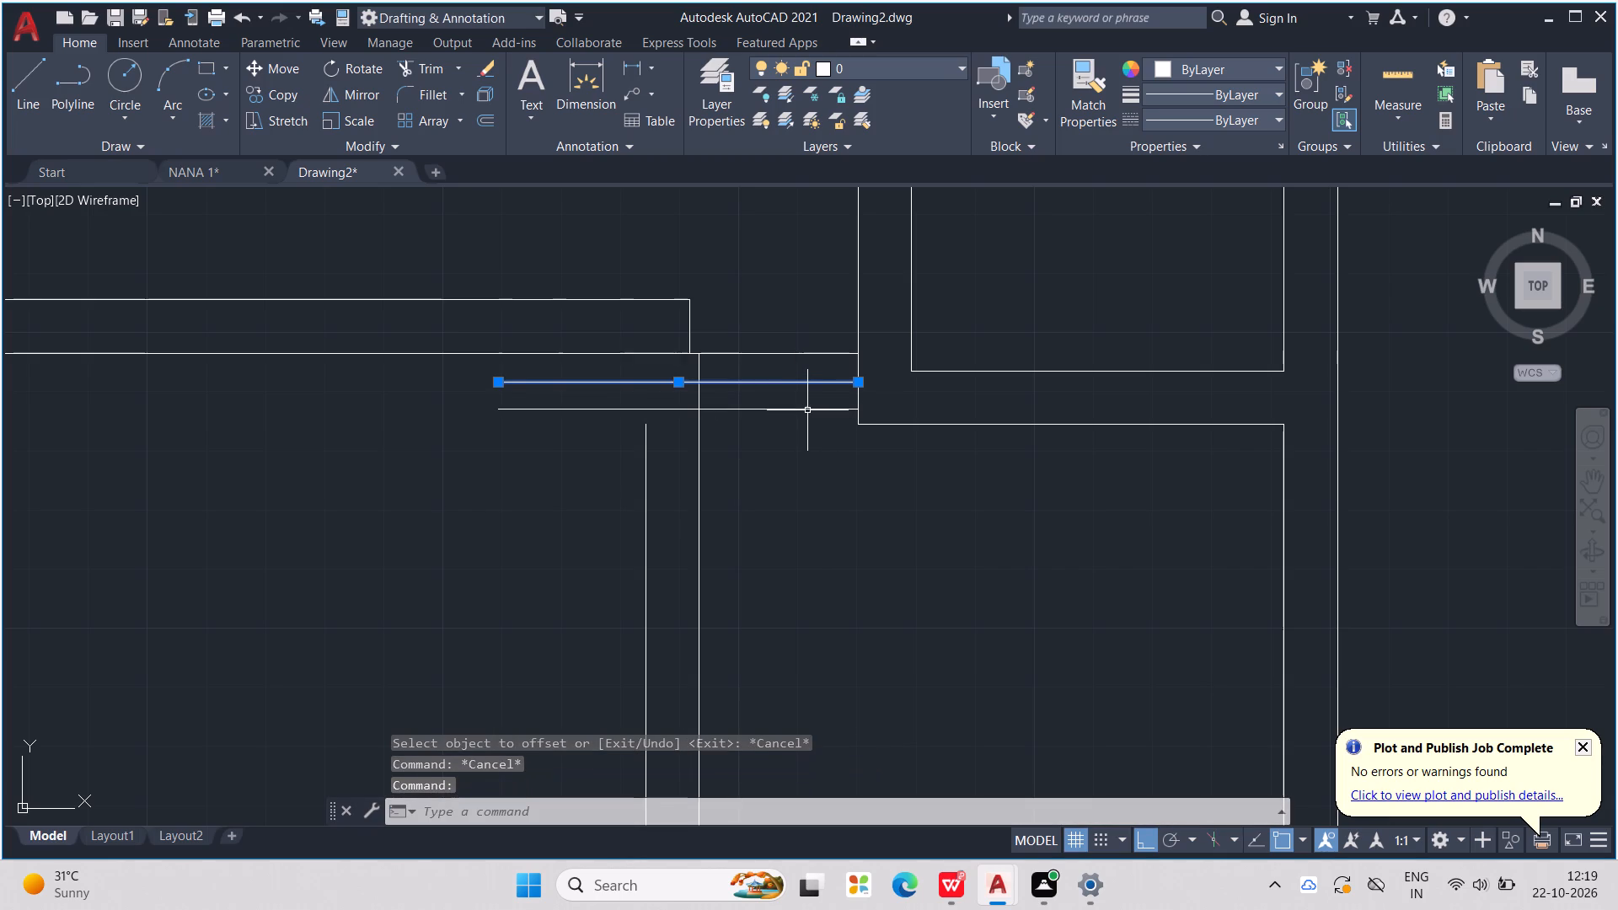
pyautogui.click(807, 410)
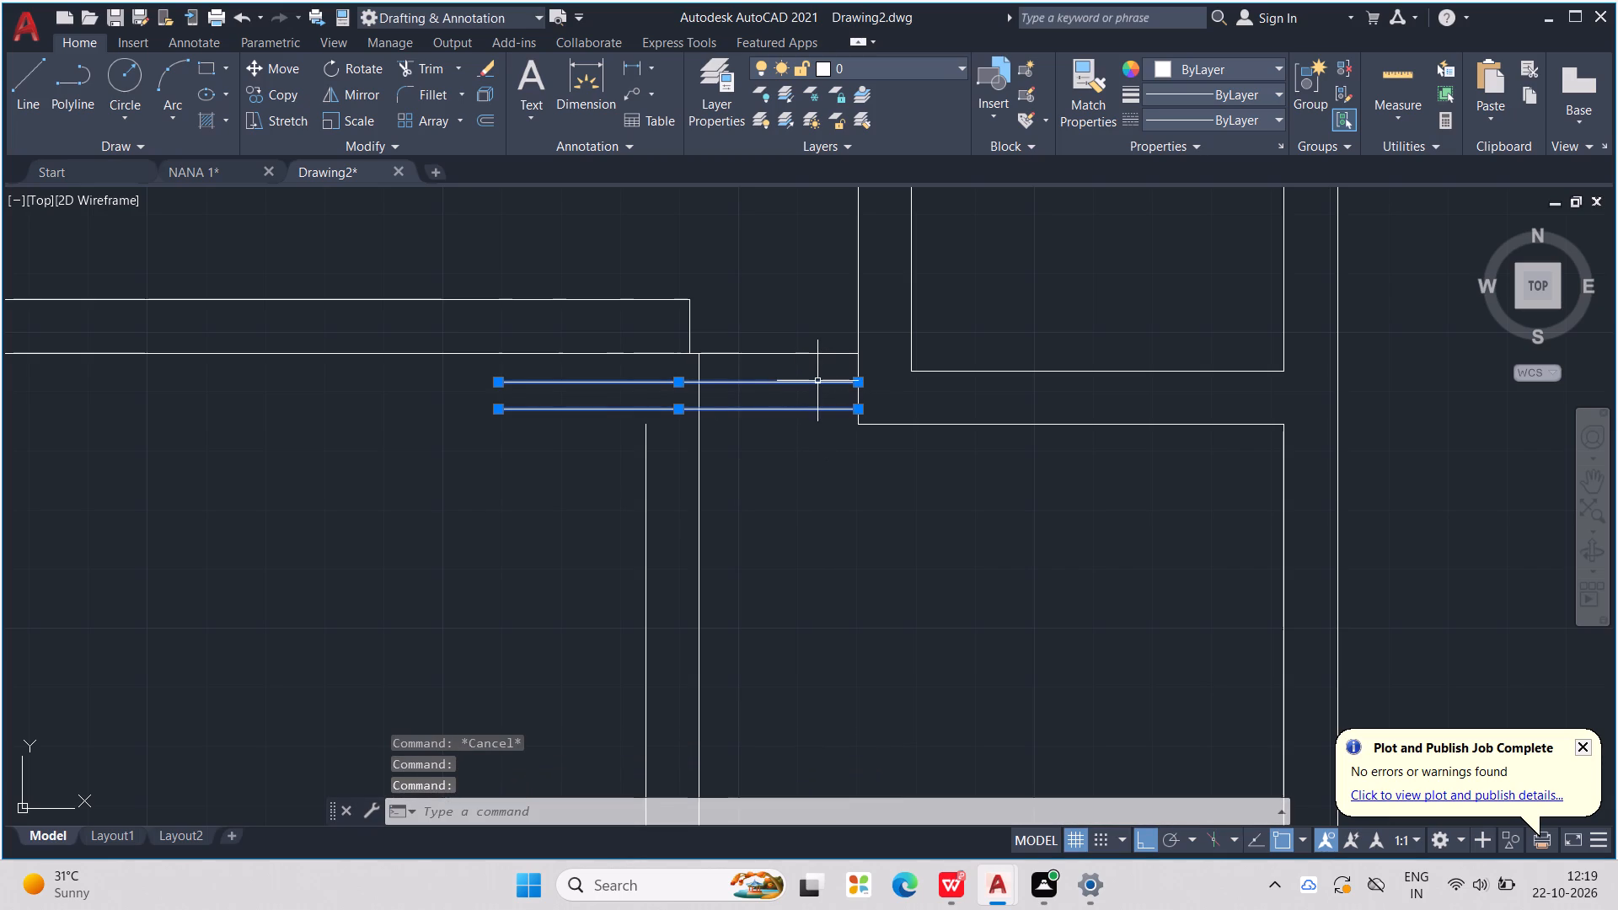
pyautogui.moveTo(817, 381); pyautogui.dragTo(816, 388)
pyautogui.press('Escape')
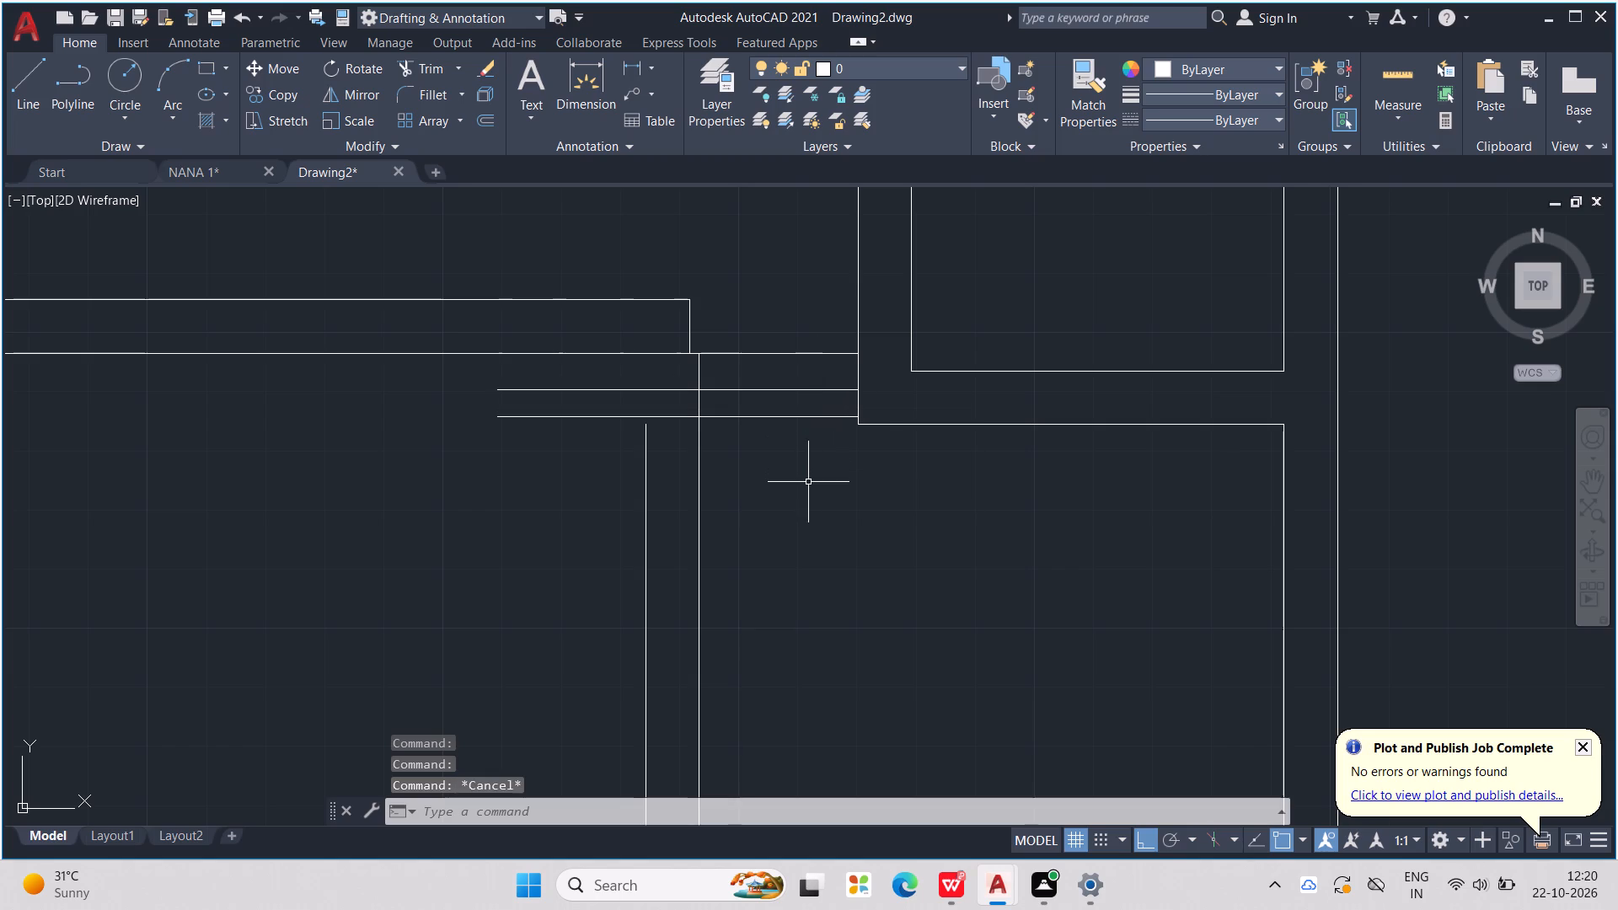
pyautogui.press('Escape')
pyautogui.press('Escape')
pyautogui.press('Escape')
pyautogui.press('Escape')
# Extend the shorter vertical wall line up to the lower line of the 4.5" partition.
pyautogui.press('e')
pyautogui.press('x')
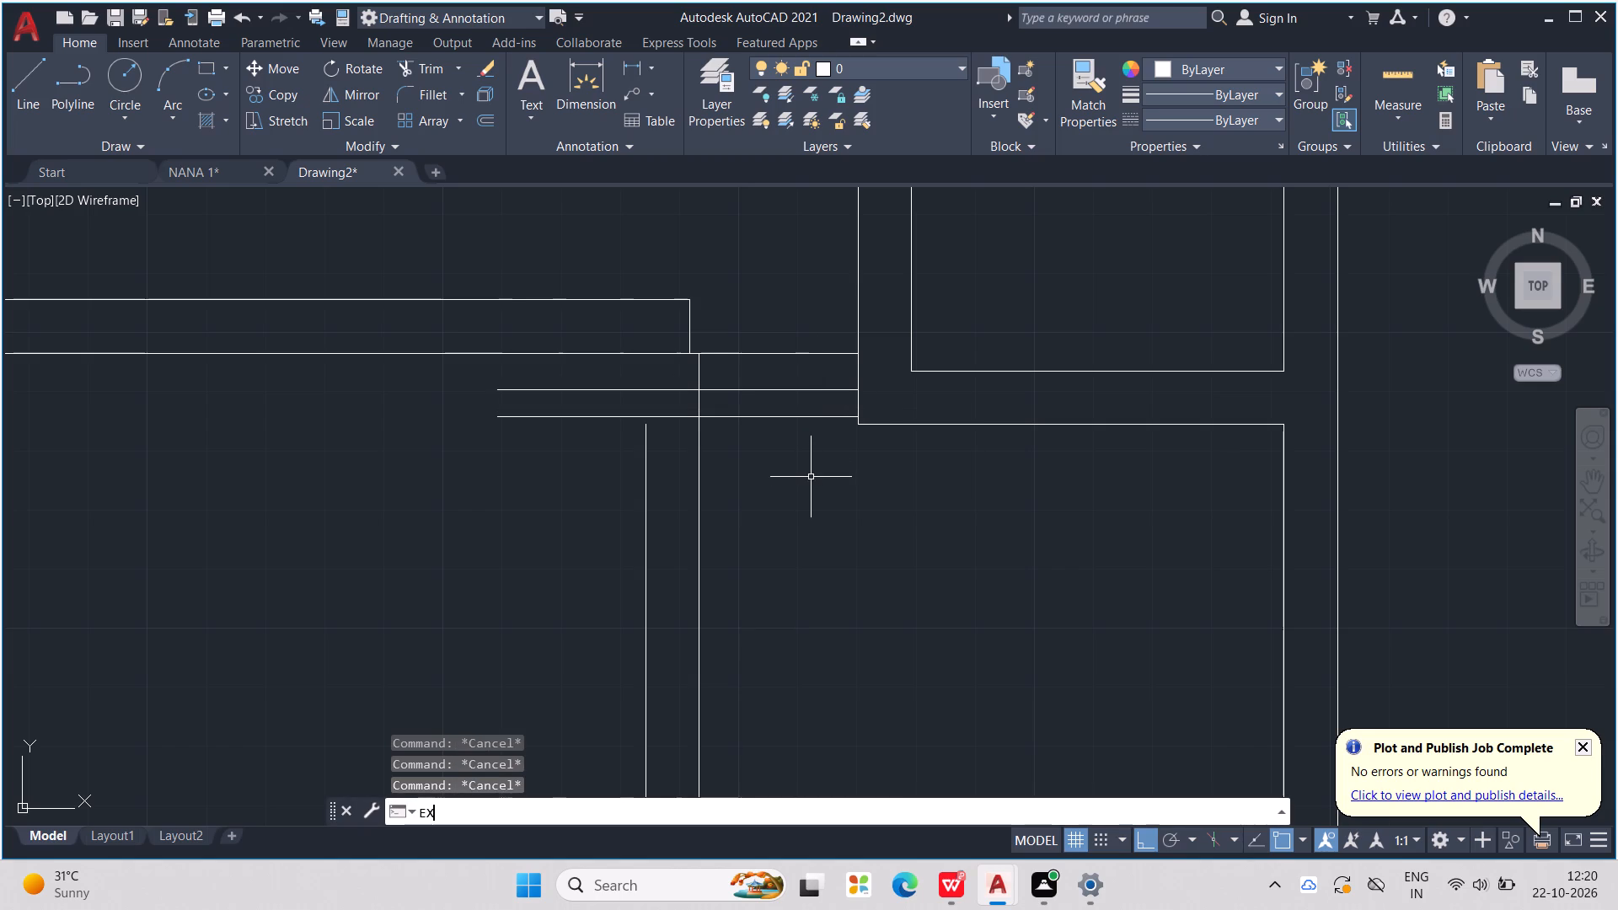
pyautogui.press('Return')
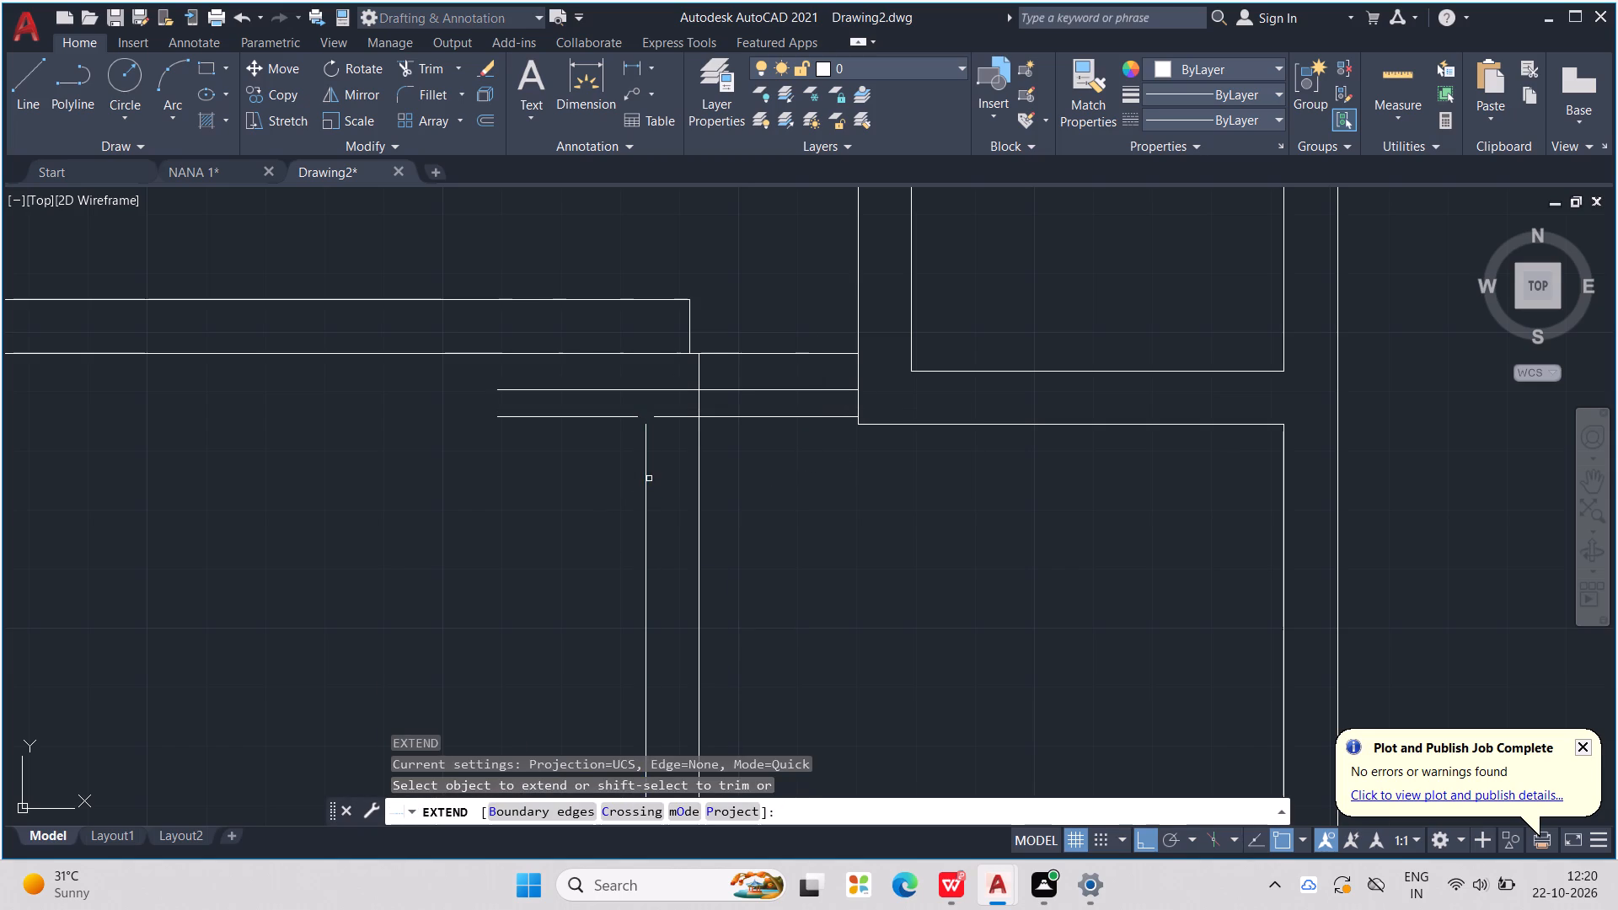
pyautogui.click(647, 472)
pyautogui.press('Escape')
pyautogui.press('Escape')
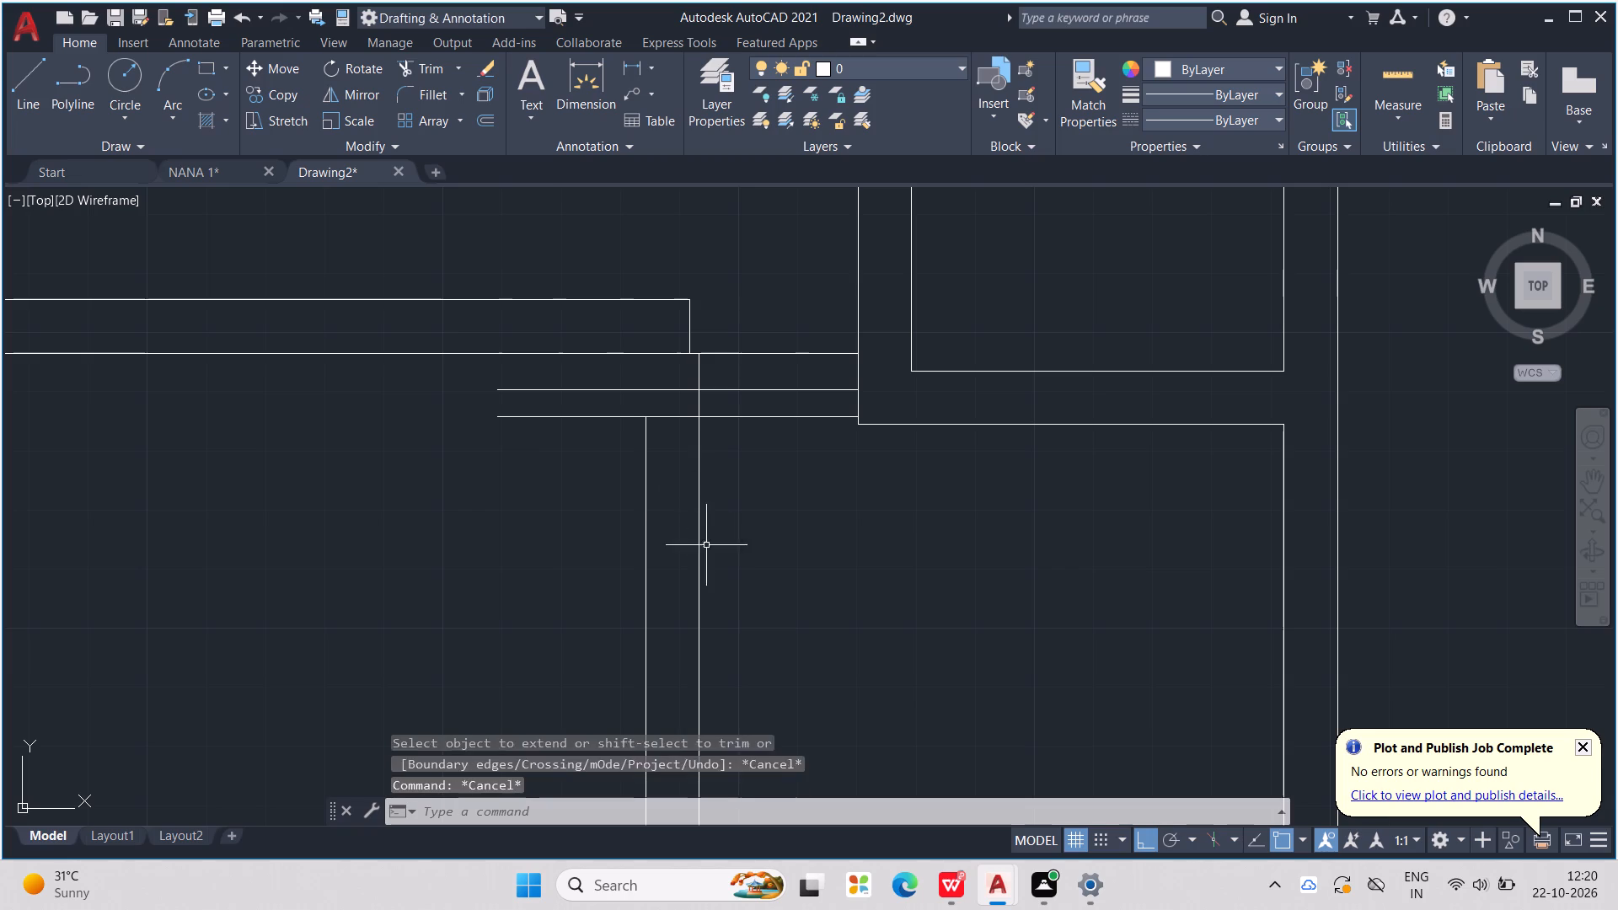
pyautogui.press('Escape')
pyautogui.press('Escape')
pyautogui.press('Escape')
pyautogui.press('Escape')
# Trim the west ends of both 4.5" partition lines back to the two vertical wall lines.
pyautogui.press('t')
pyautogui.press('r')
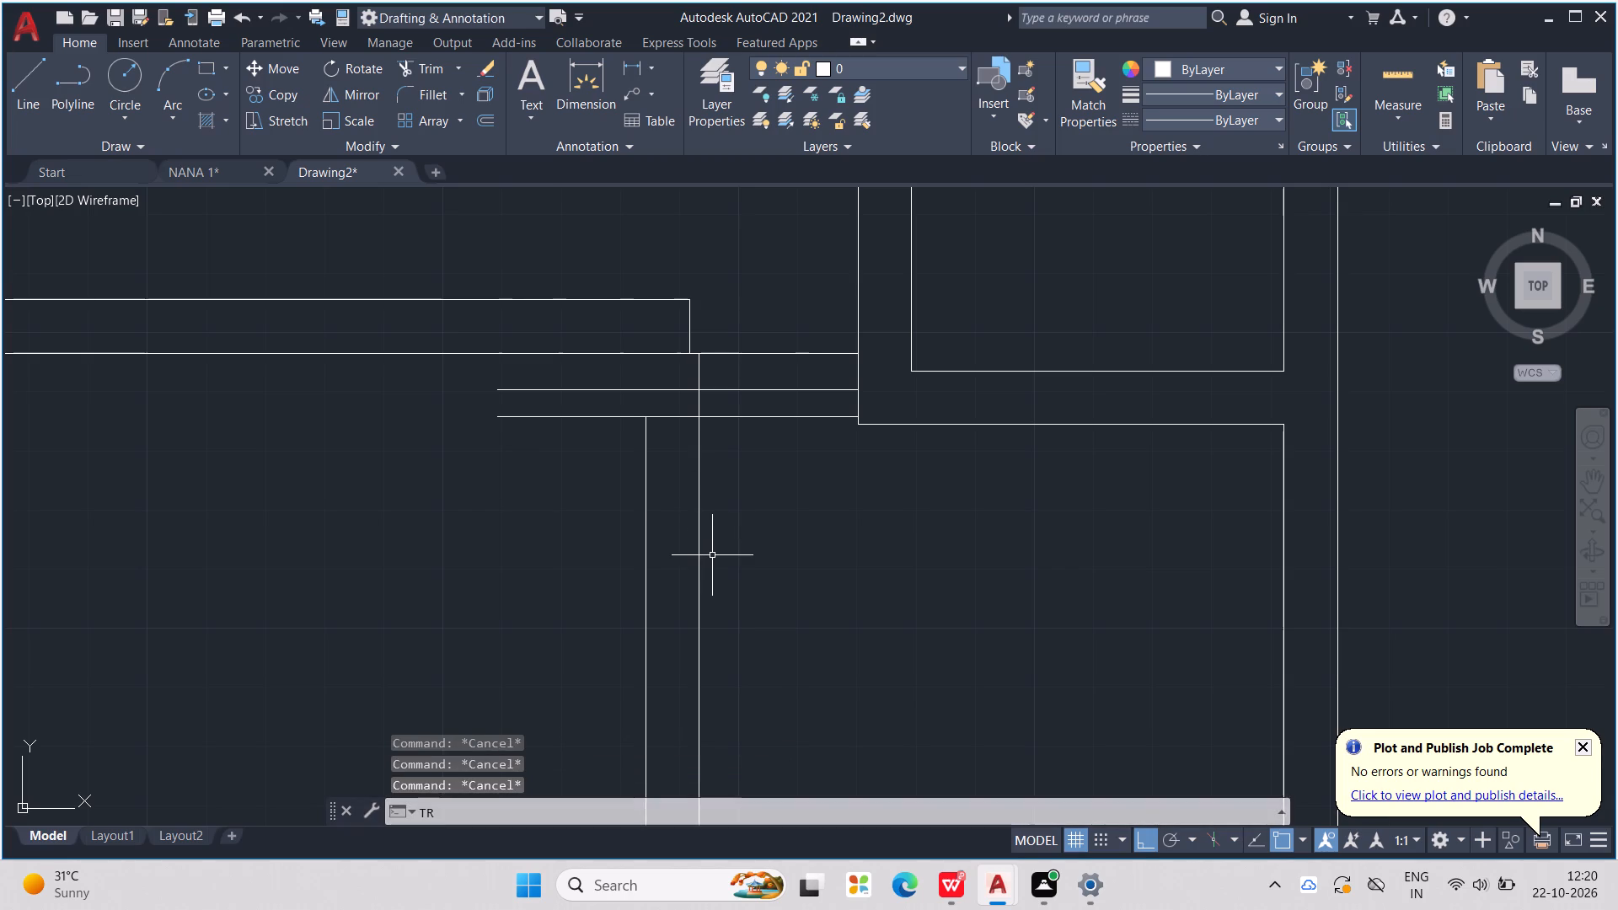
pyautogui.press('Return')
pyautogui.moveTo(606, 388); pyautogui.dragTo(605, 401)
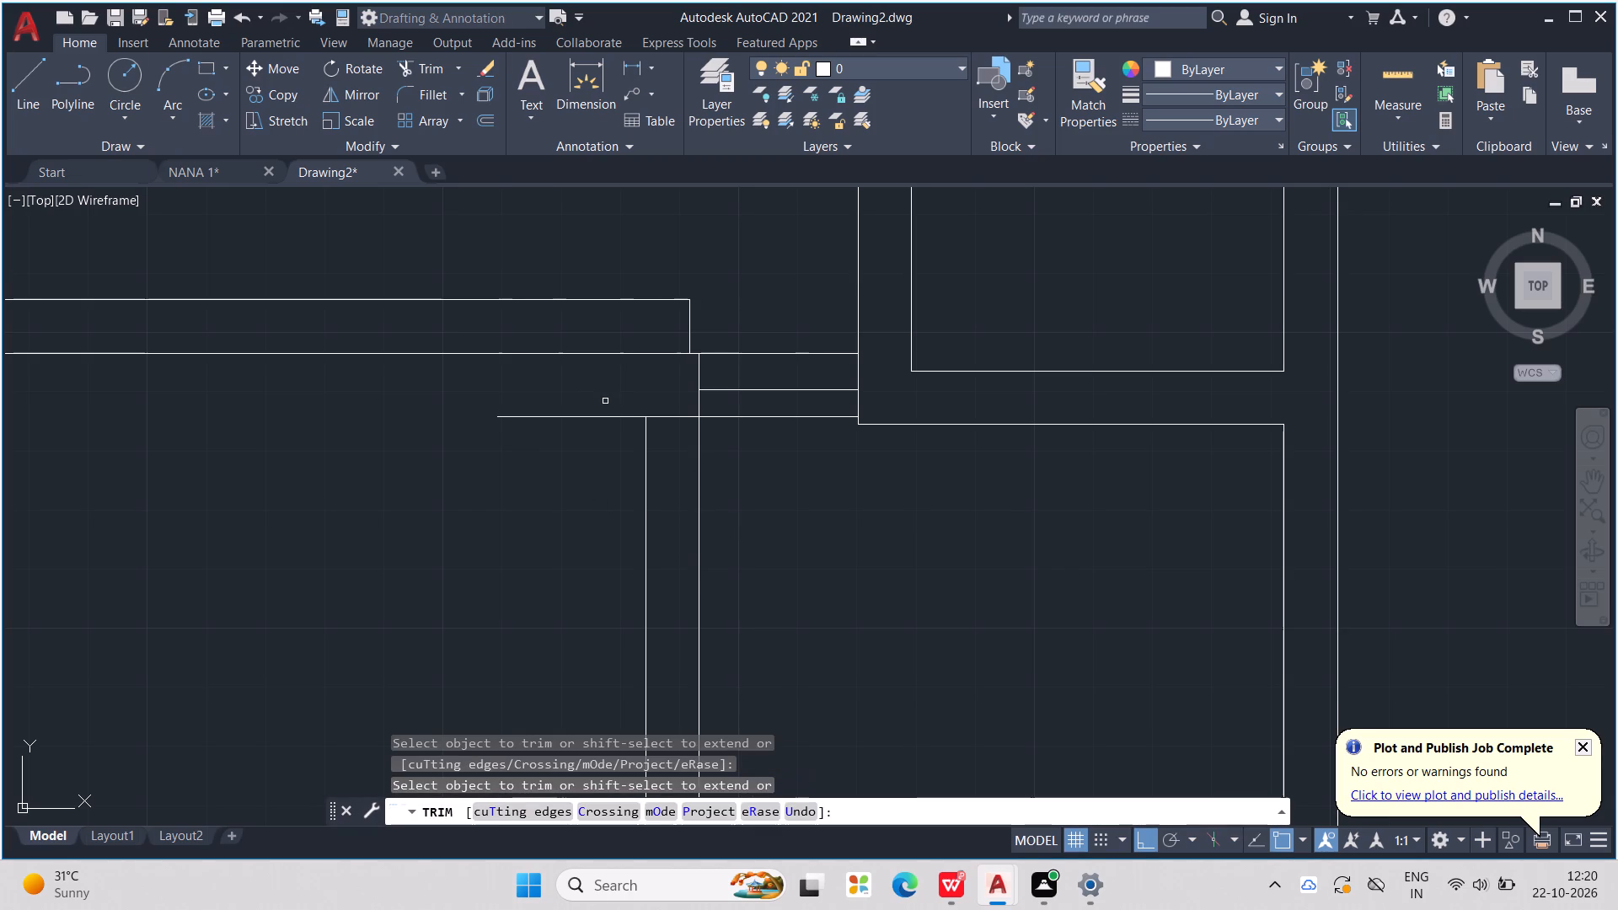
pyautogui.moveTo(606, 402); pyautogui.dragTo(614, 421)
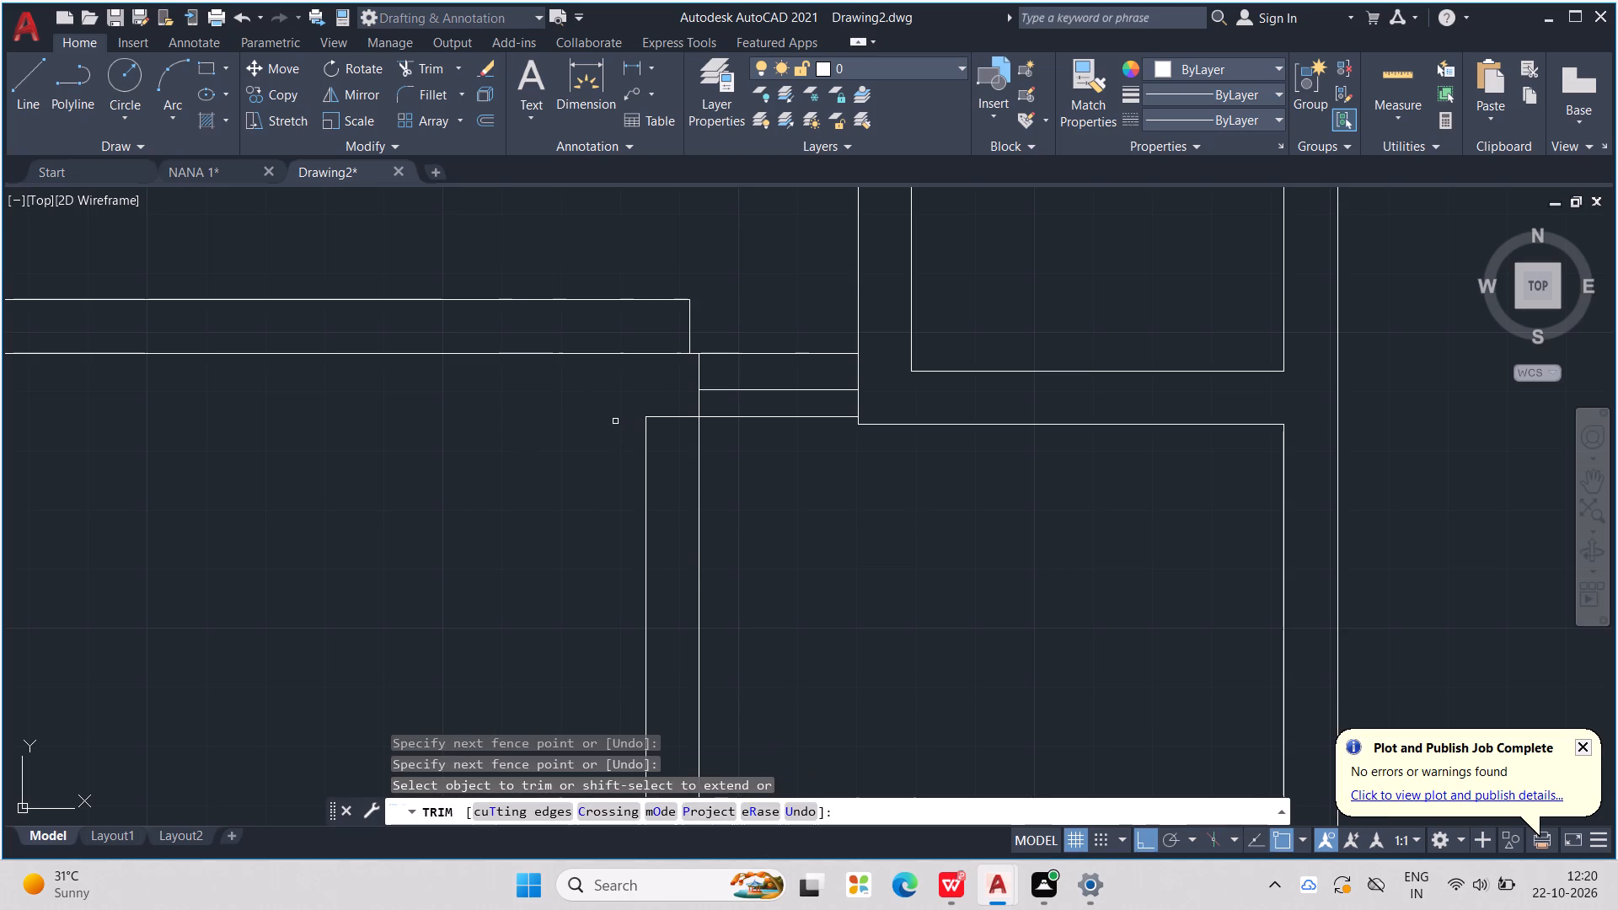
pyautogui.scroll(1, 678, 403)
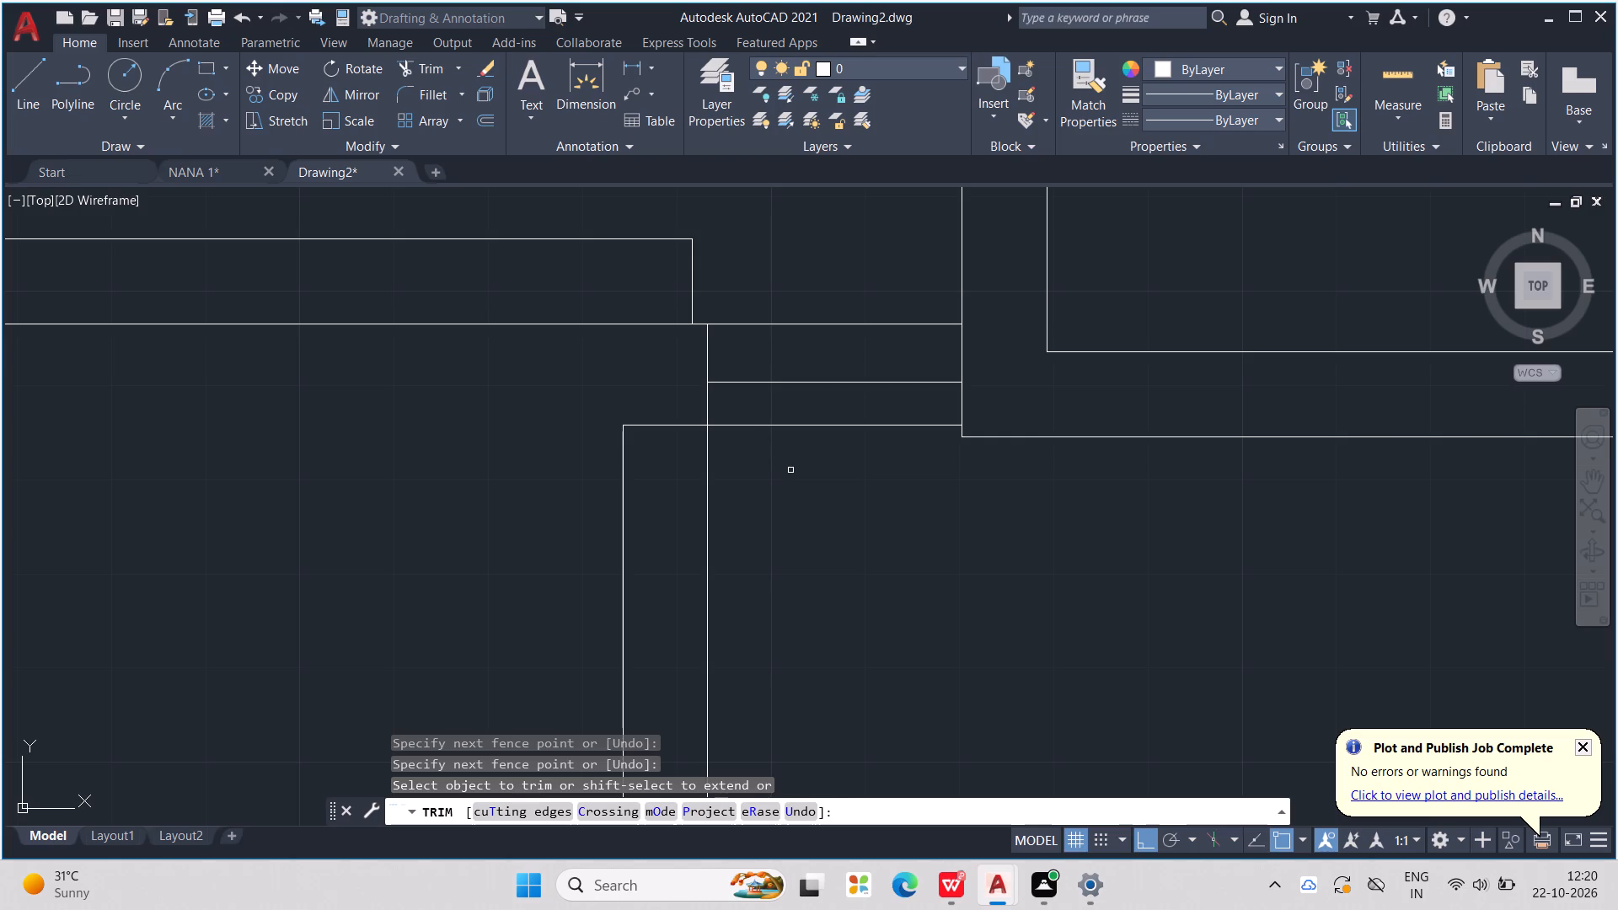
pyautogui.scroll(-3, 772, 473)
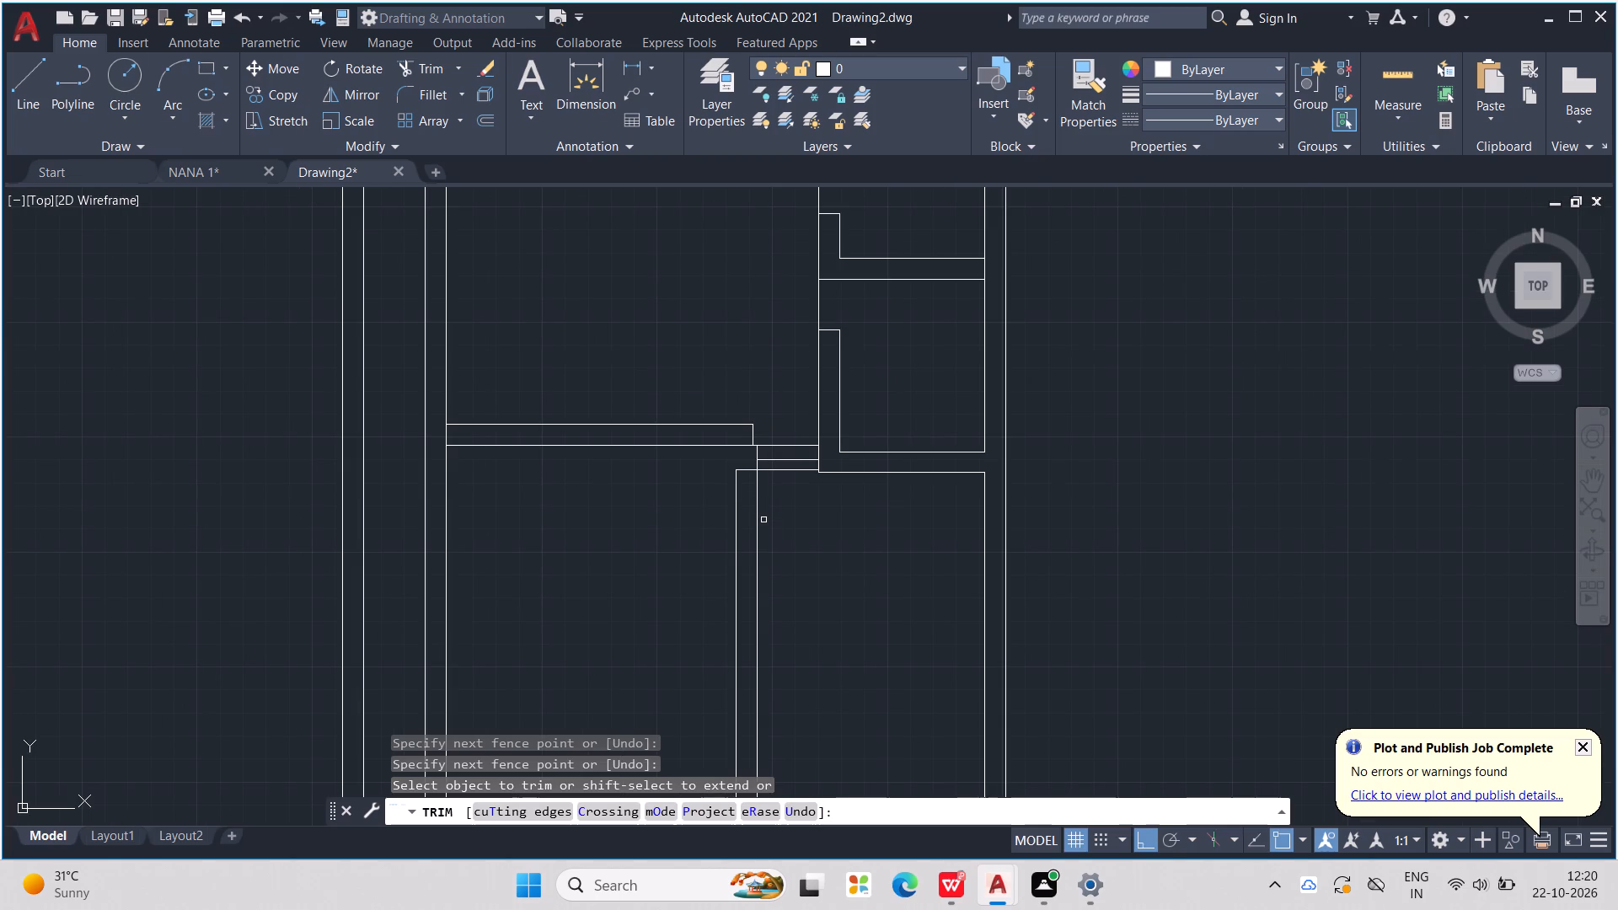
pyautogui.press('Escape')
pyautogui.press('Escape')
# Draw a short horizontal line across the vertical wall, just below the 4.5" partition, to cap the wall.
pyautogui.press('l')
pyautogui.press('Return')
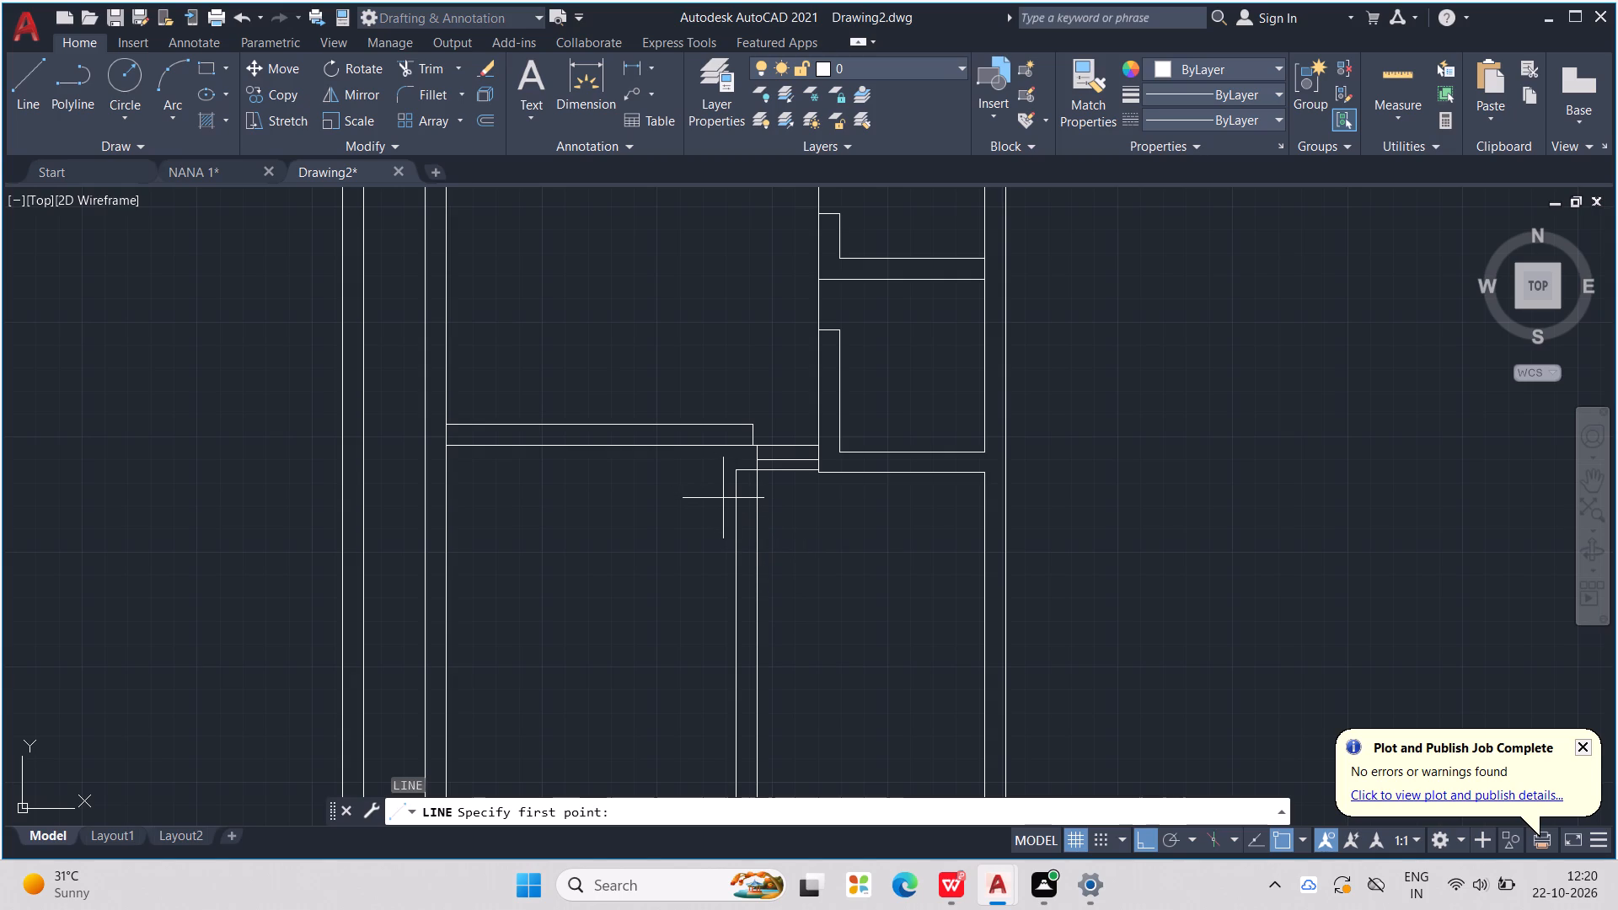
pyautogui.scroll(1, 723, 498)
pyautogui.click(745, 490)
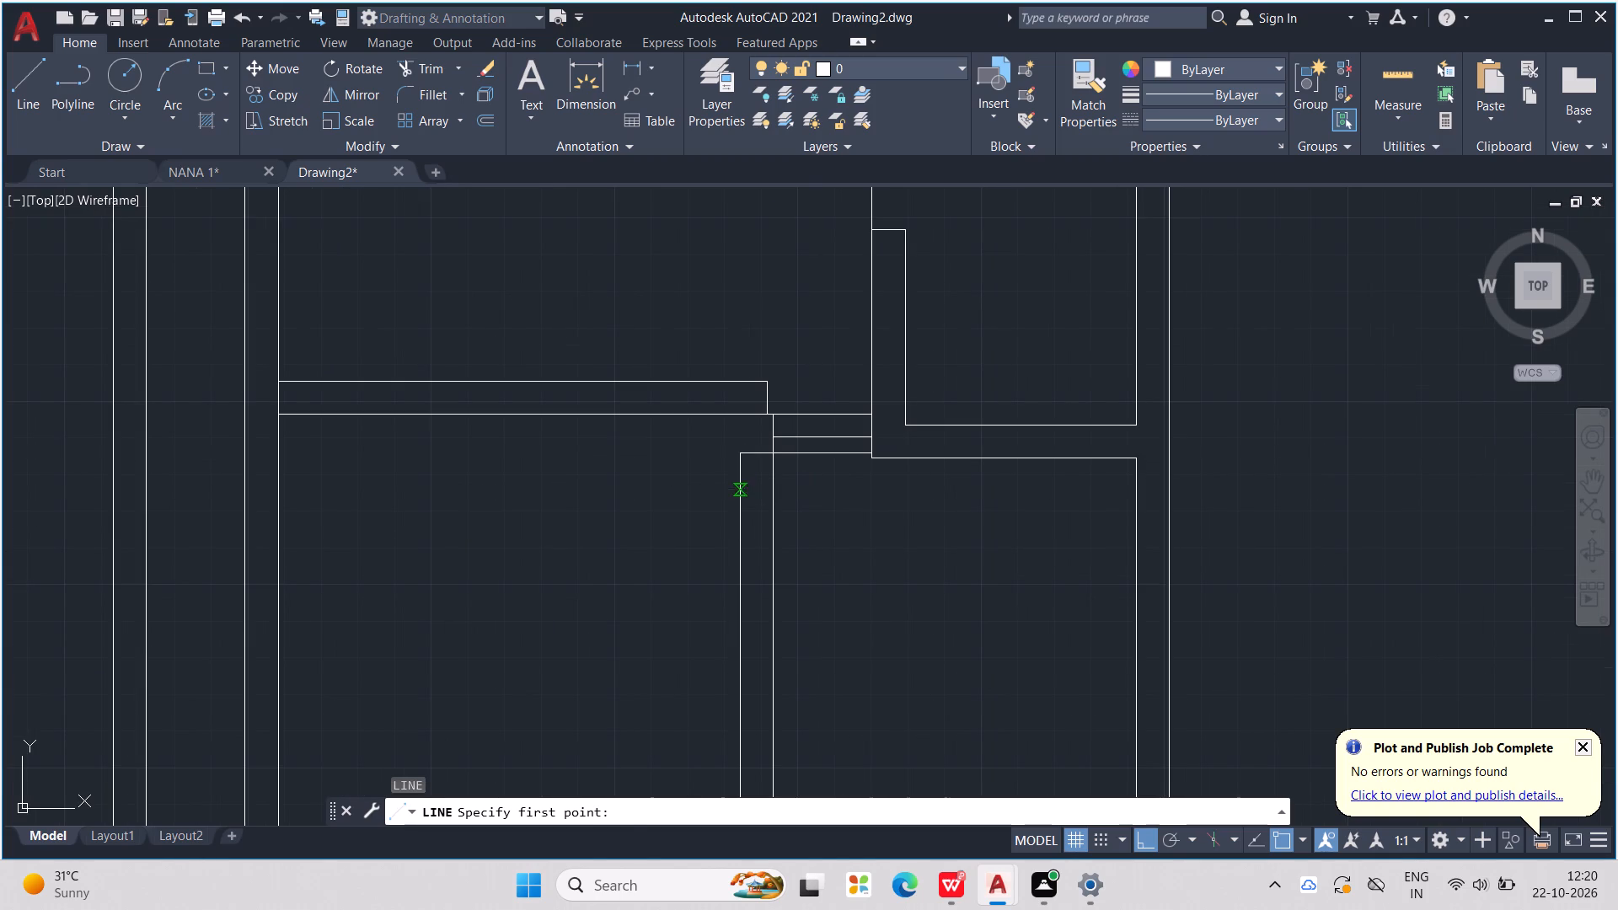
pyautogui.click(770, 485)
pyautogui.press('Escape')
pyautogui.press('Escape')
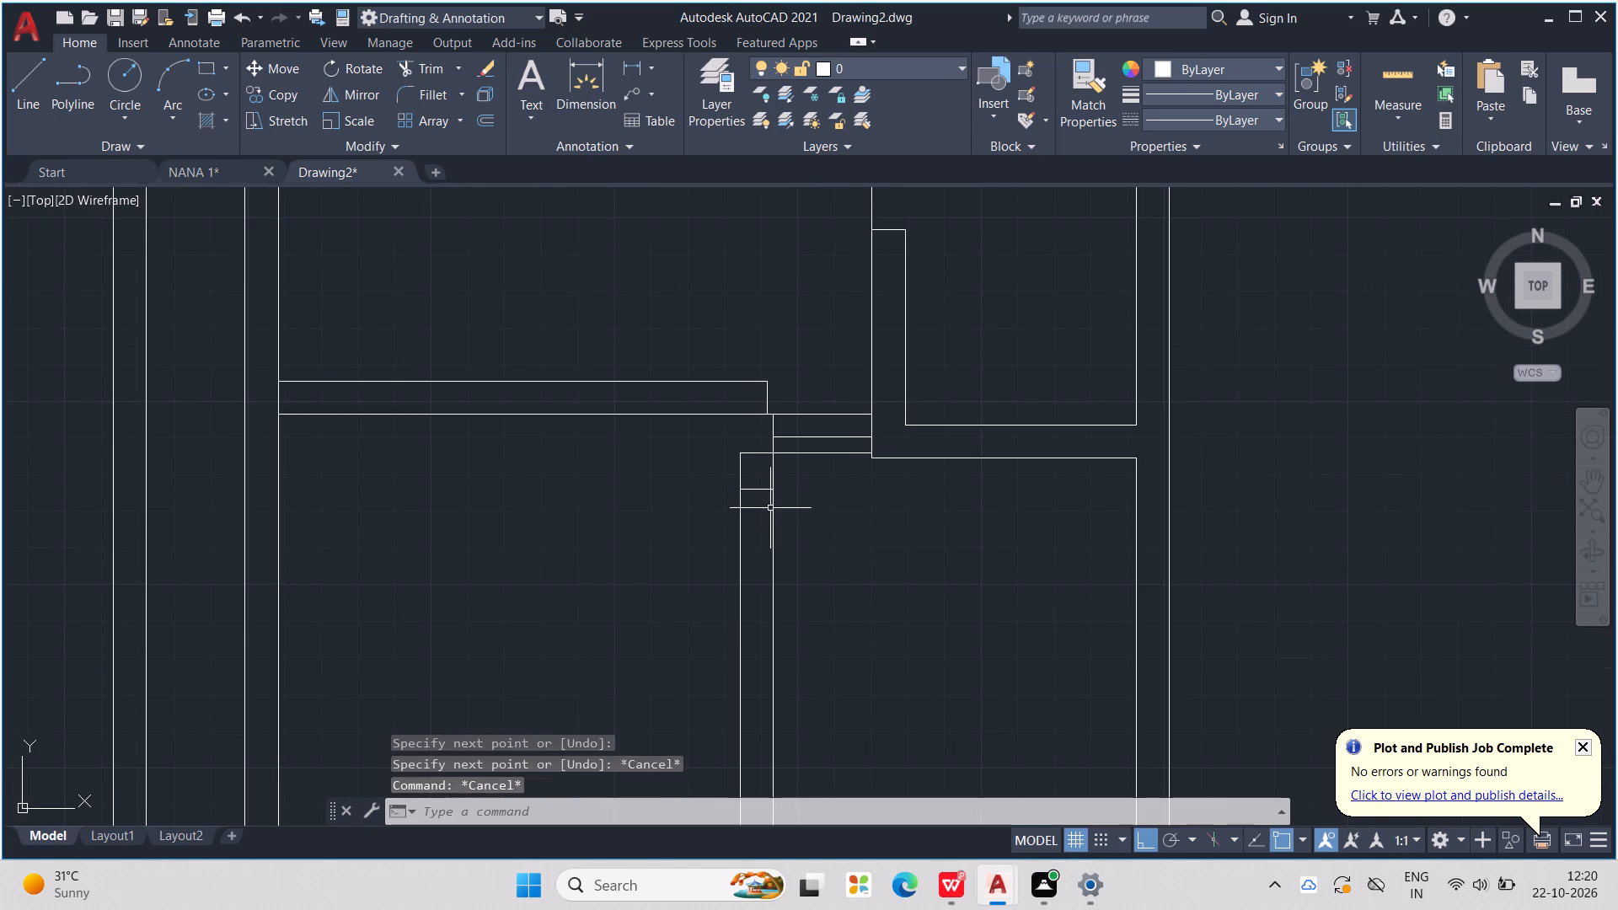
pyautogui.press('Escape')
pyautogui.press('Escape')
# Trim the wall lines above the new cap, the partition's overhang, and the short vertical piece between the partition and cross wall.
pyautogui.write('TR')
pyautogui.press('Return')
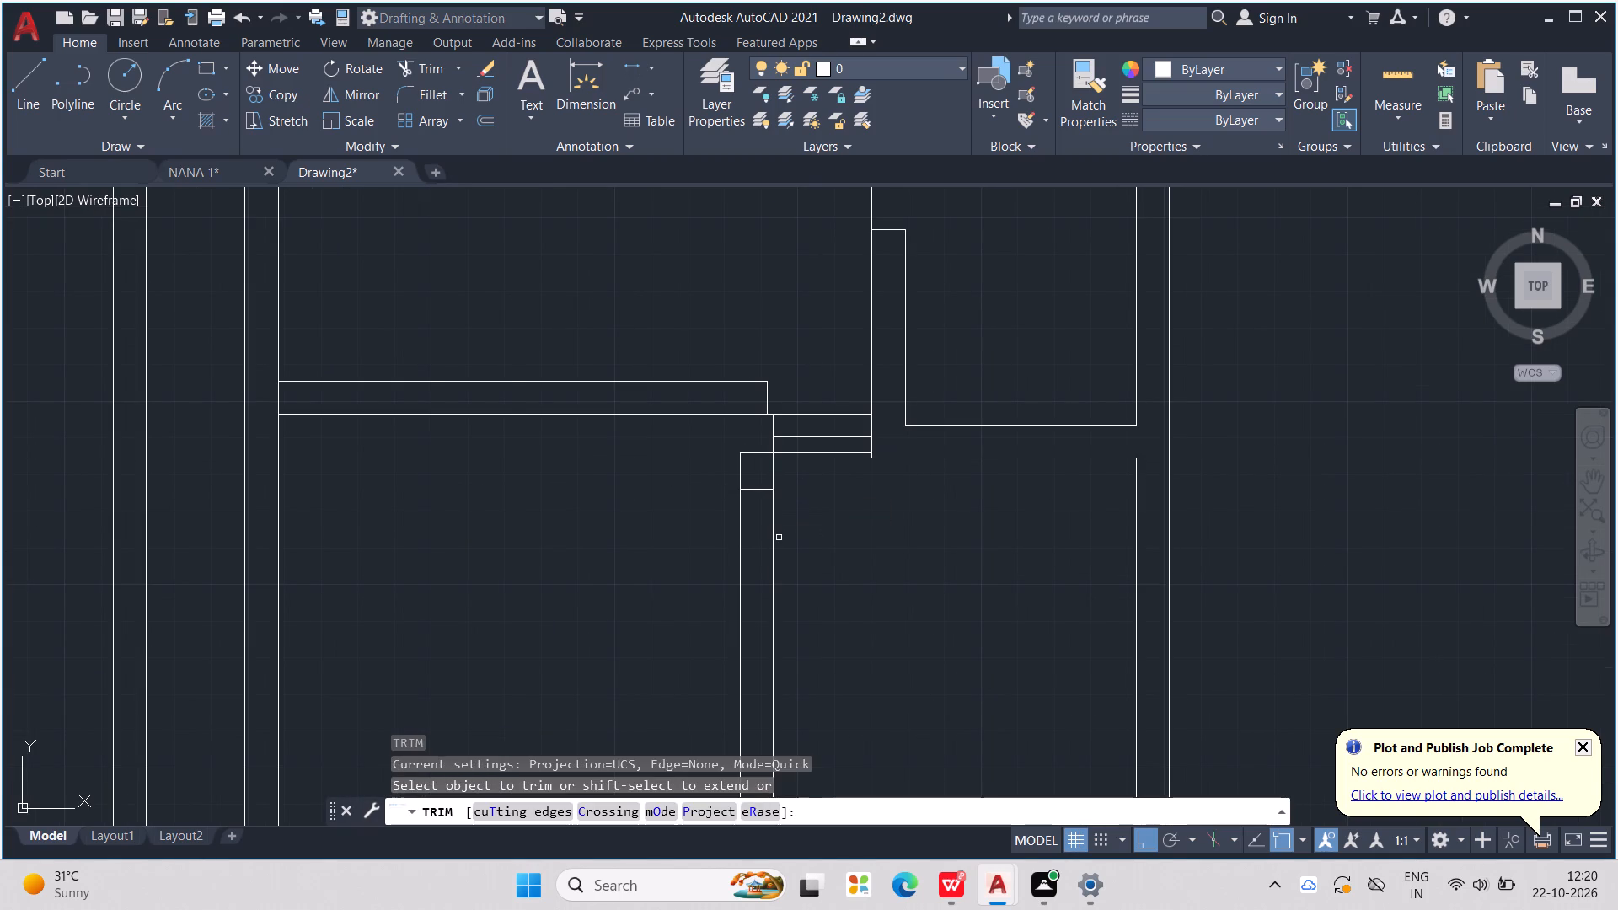
pyautogui.scroll(1, 777, 479)
pyautogui.moveTo(764, 476); pyautogui.dragTo(732, 472)
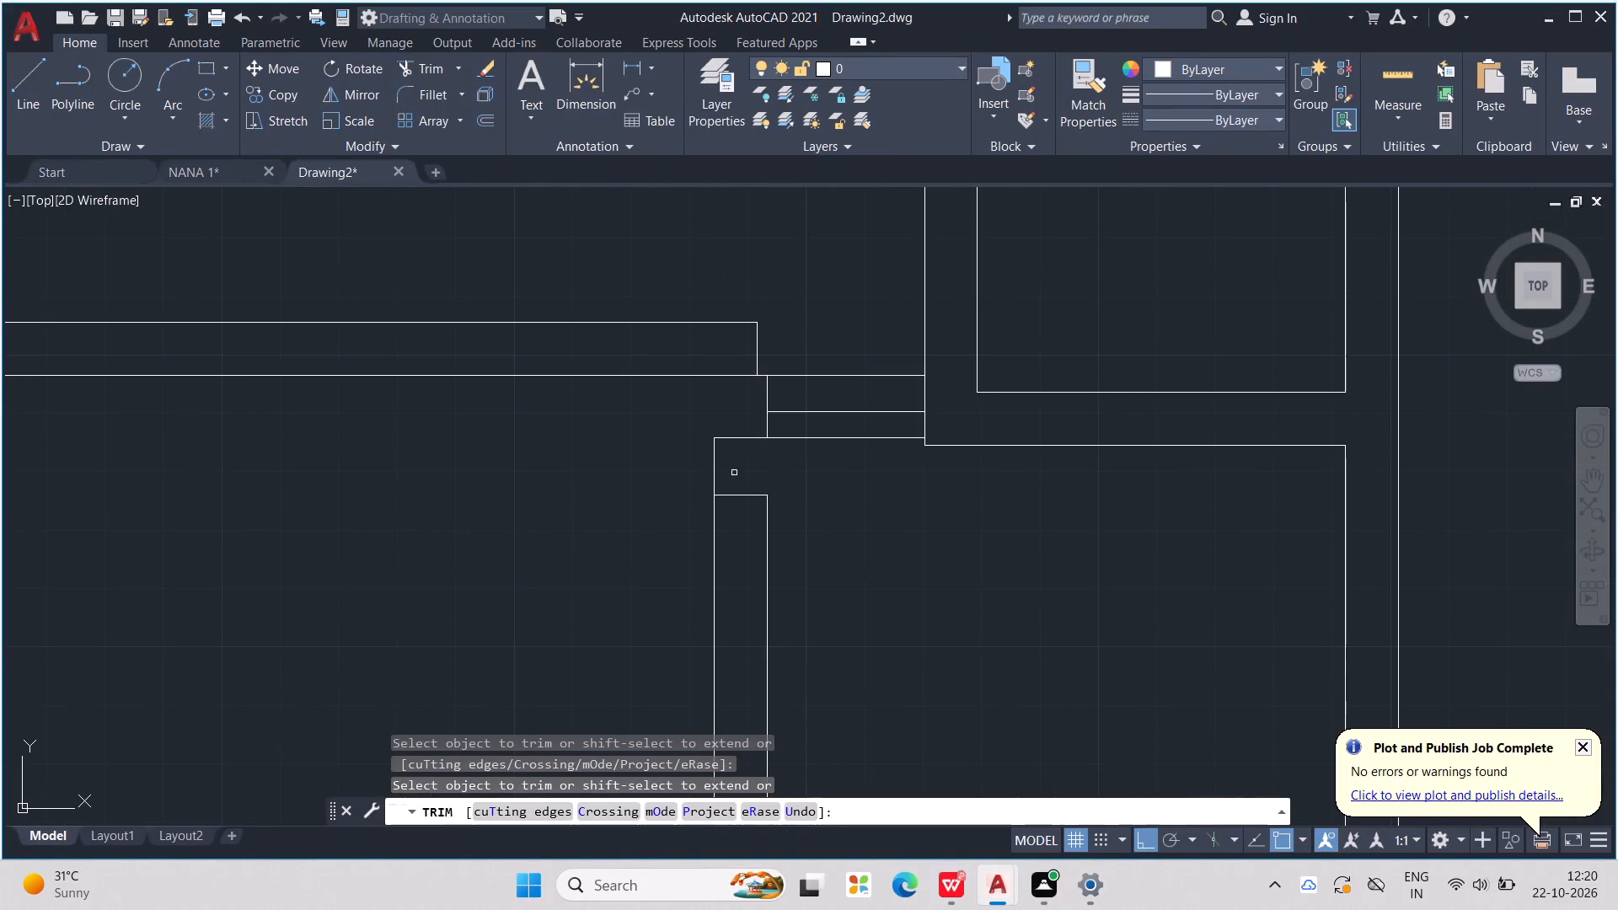
pyautogui.moveTo(732, 472); pyautogui.dragTo(722, 470)
pyautogui.click(713, 467)
pyautogui.moveTo(731, 442); pyautogui.dragTo(733, 435)
pyautogui.click(736, 433)
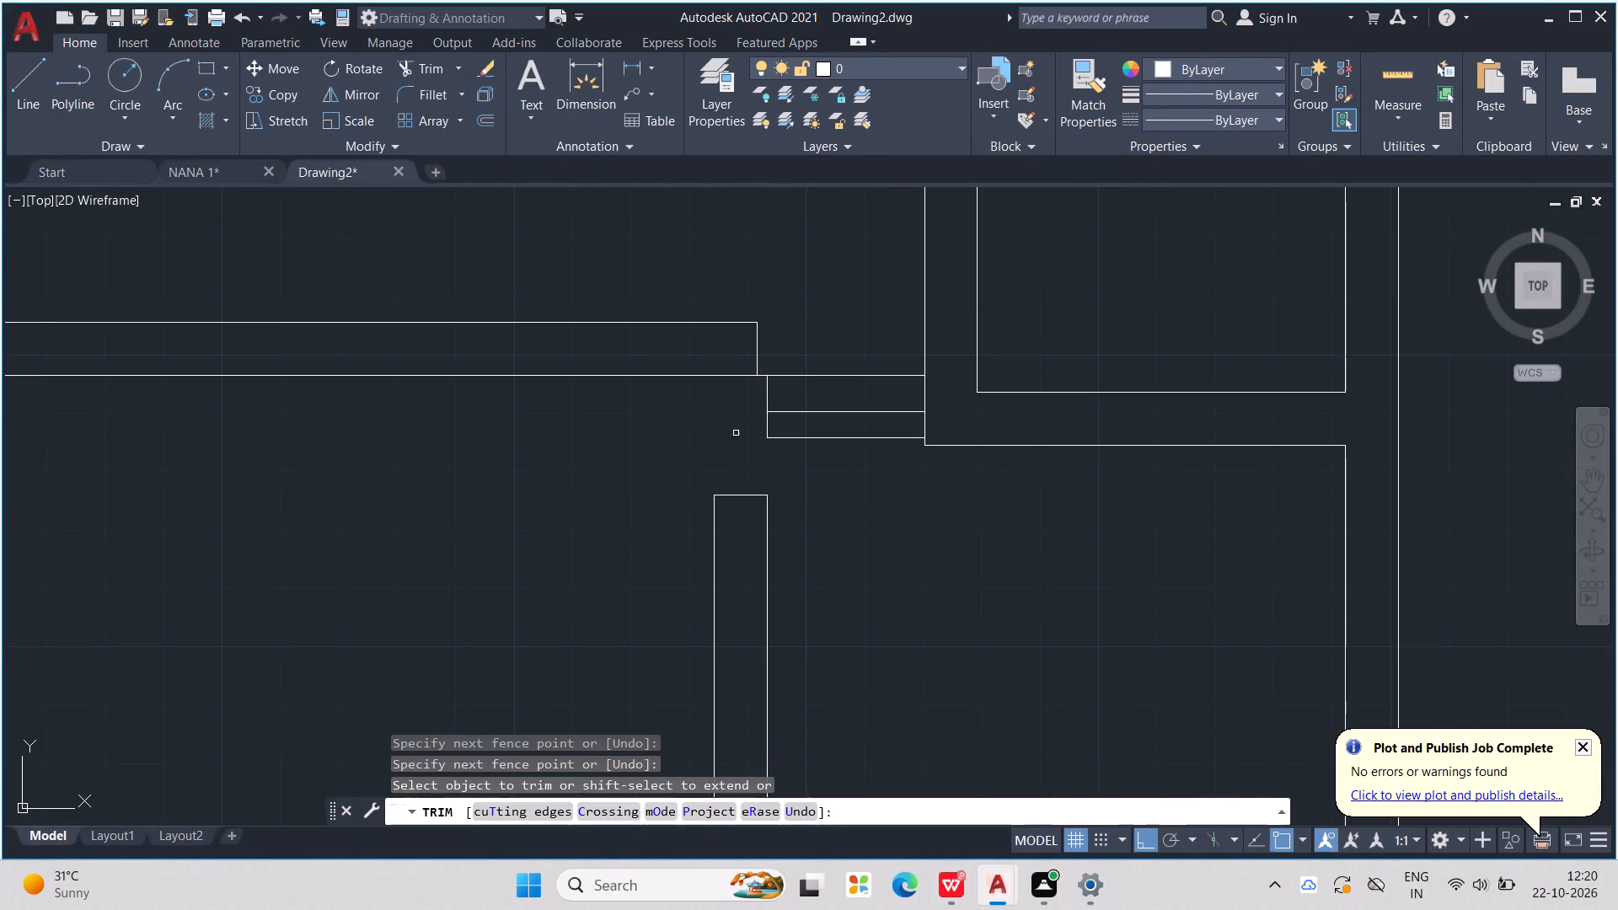
pyautogui.moveTo(770, 399); pyautogui.dragTo(753, 401)
pyautogui.press('Escape')
pyautogui.press('Escape')
pyautogui.press('Escape')
pyautogui.press('Escape')
pyautogui.press('Escape')
pyautogui.press('Escape')
pyautogui.press('Escape')
pyautogui.press('Escape')
pyautogui.press('Escape')
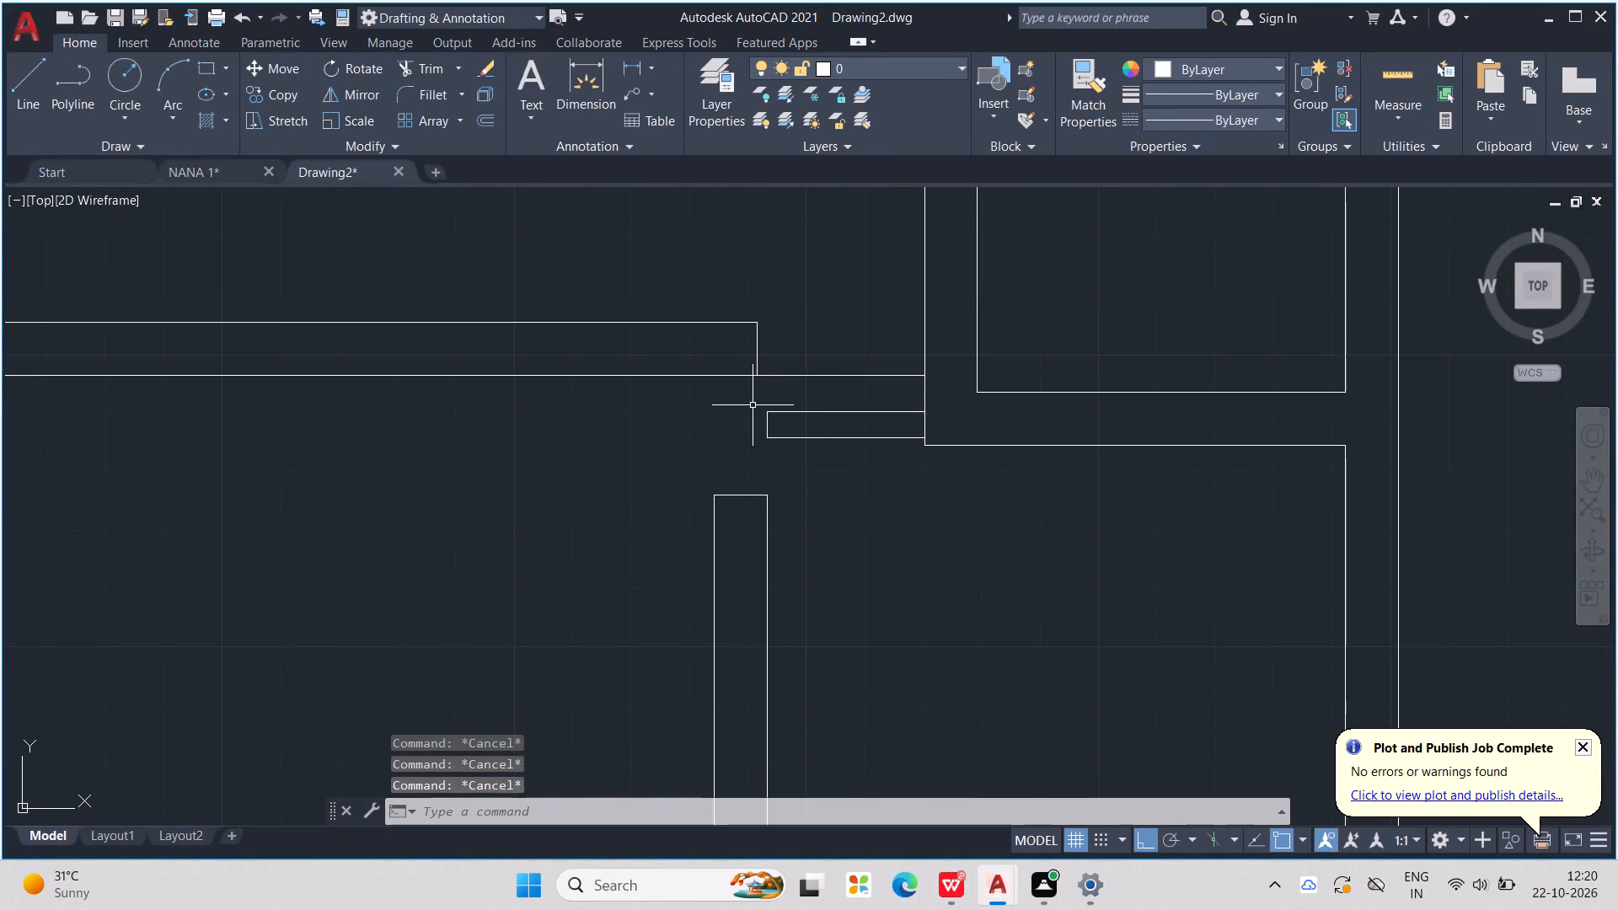
pyautogui.press('Escape')
pyautogui.press('Escape')
pyautogui.press('Escape')
pyautogui.press('Escape')
# Draw lines lengthening the 4.5" partition about 1'-6" westward past its end, with a closed end.
pyautogui.press('l')
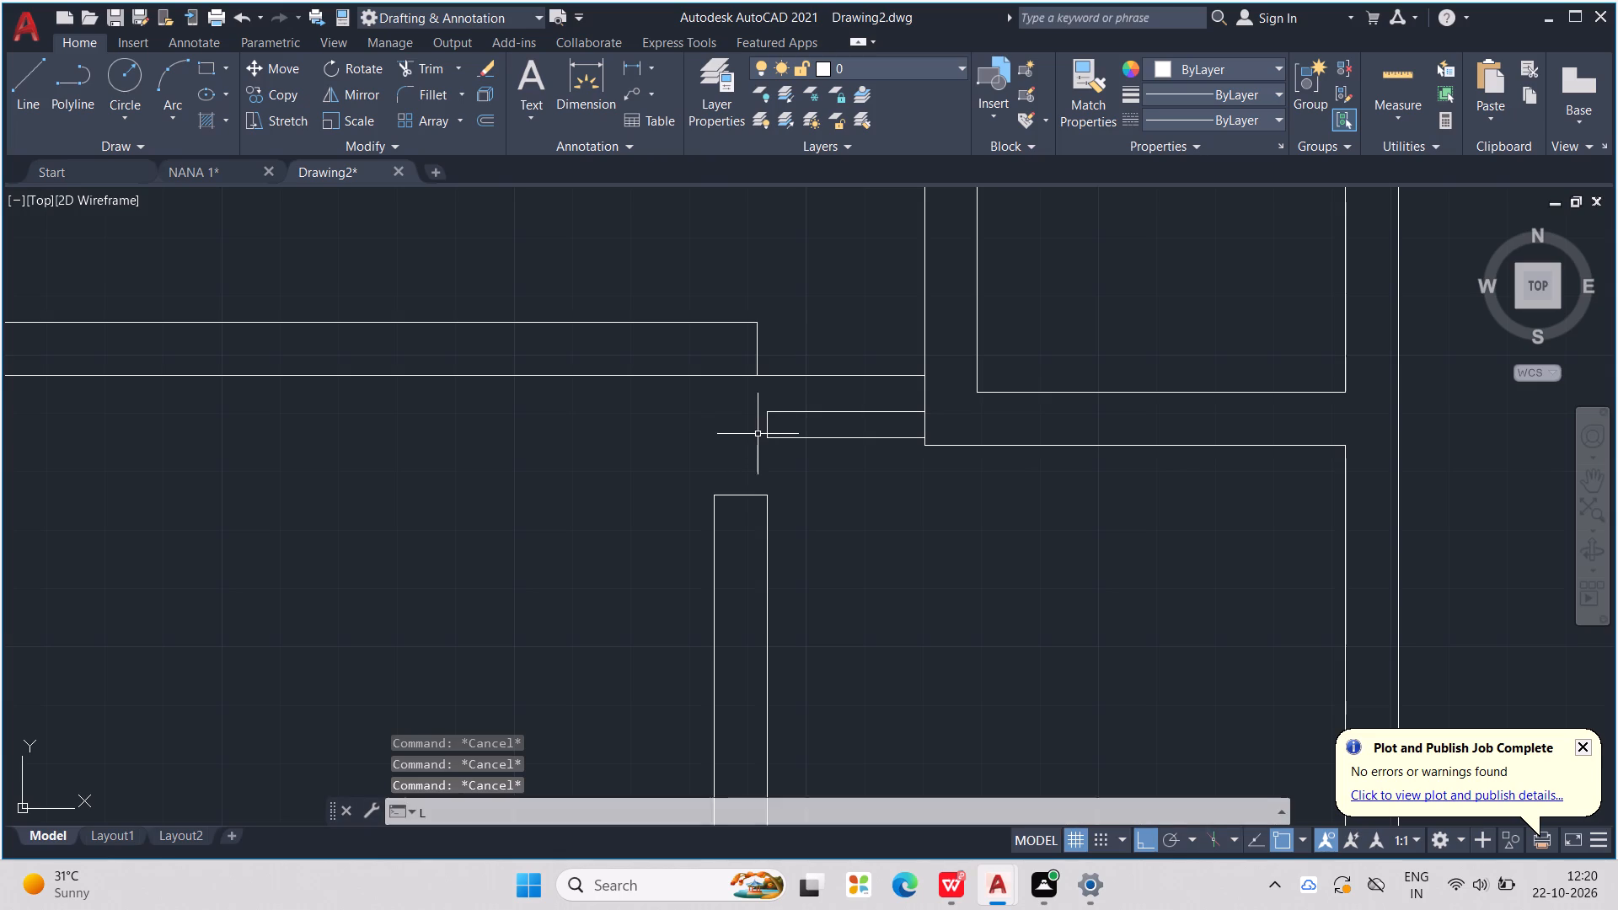
pyautogui.press('Return')
pyautogui.click(772, 409)
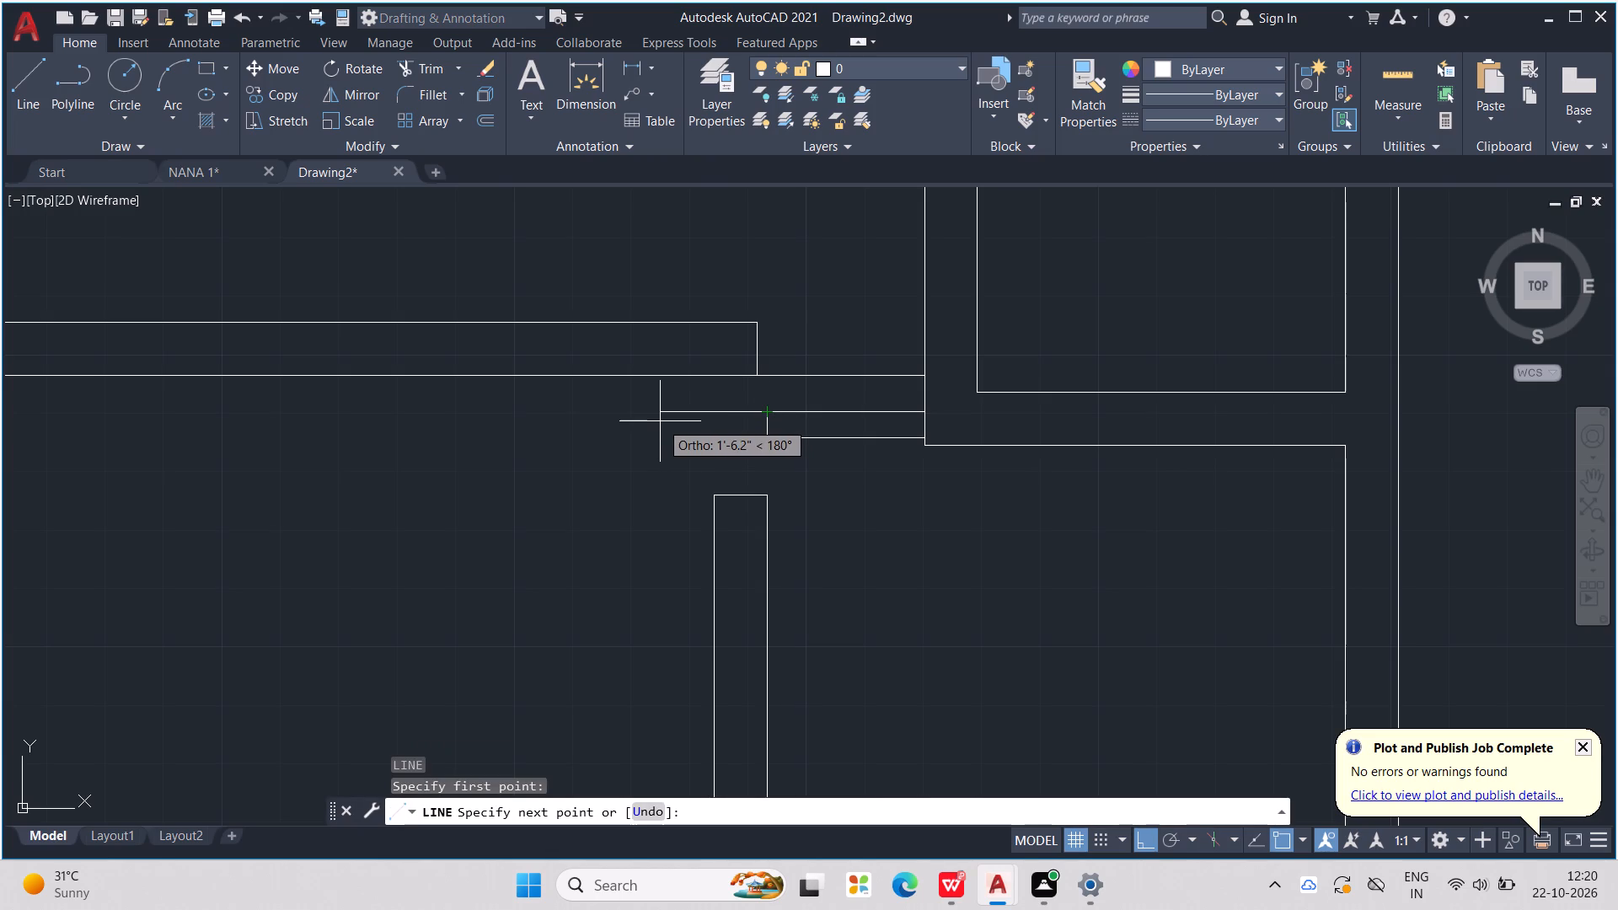
pyautogui.click(660, 421)
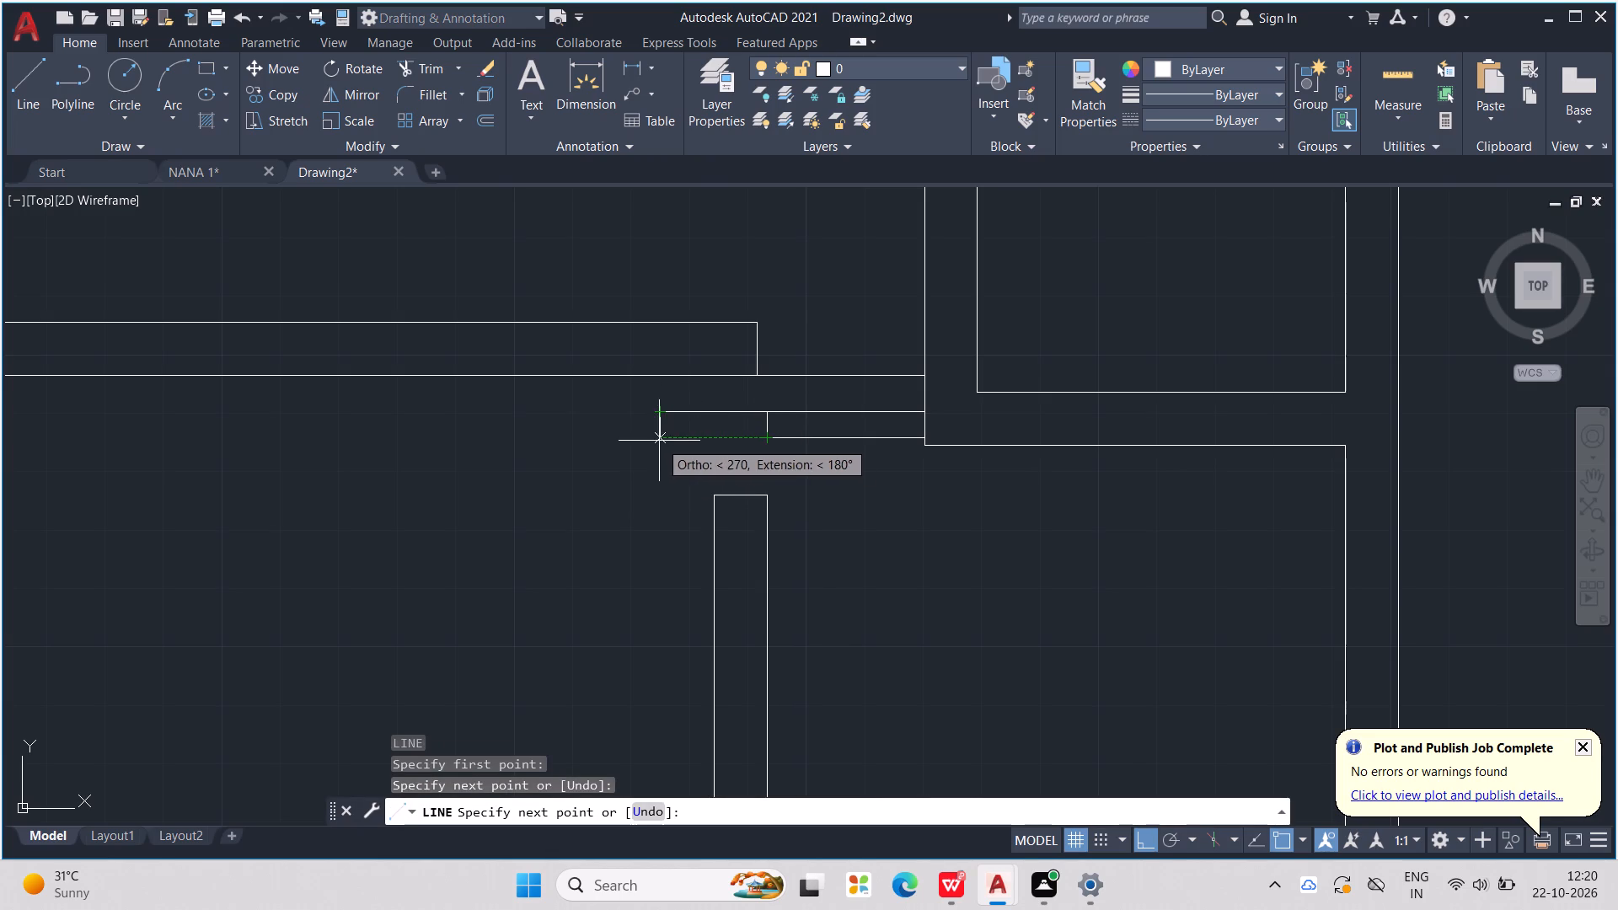
pyautogui.click(659, 441)
pyautogui.click(764, 438)
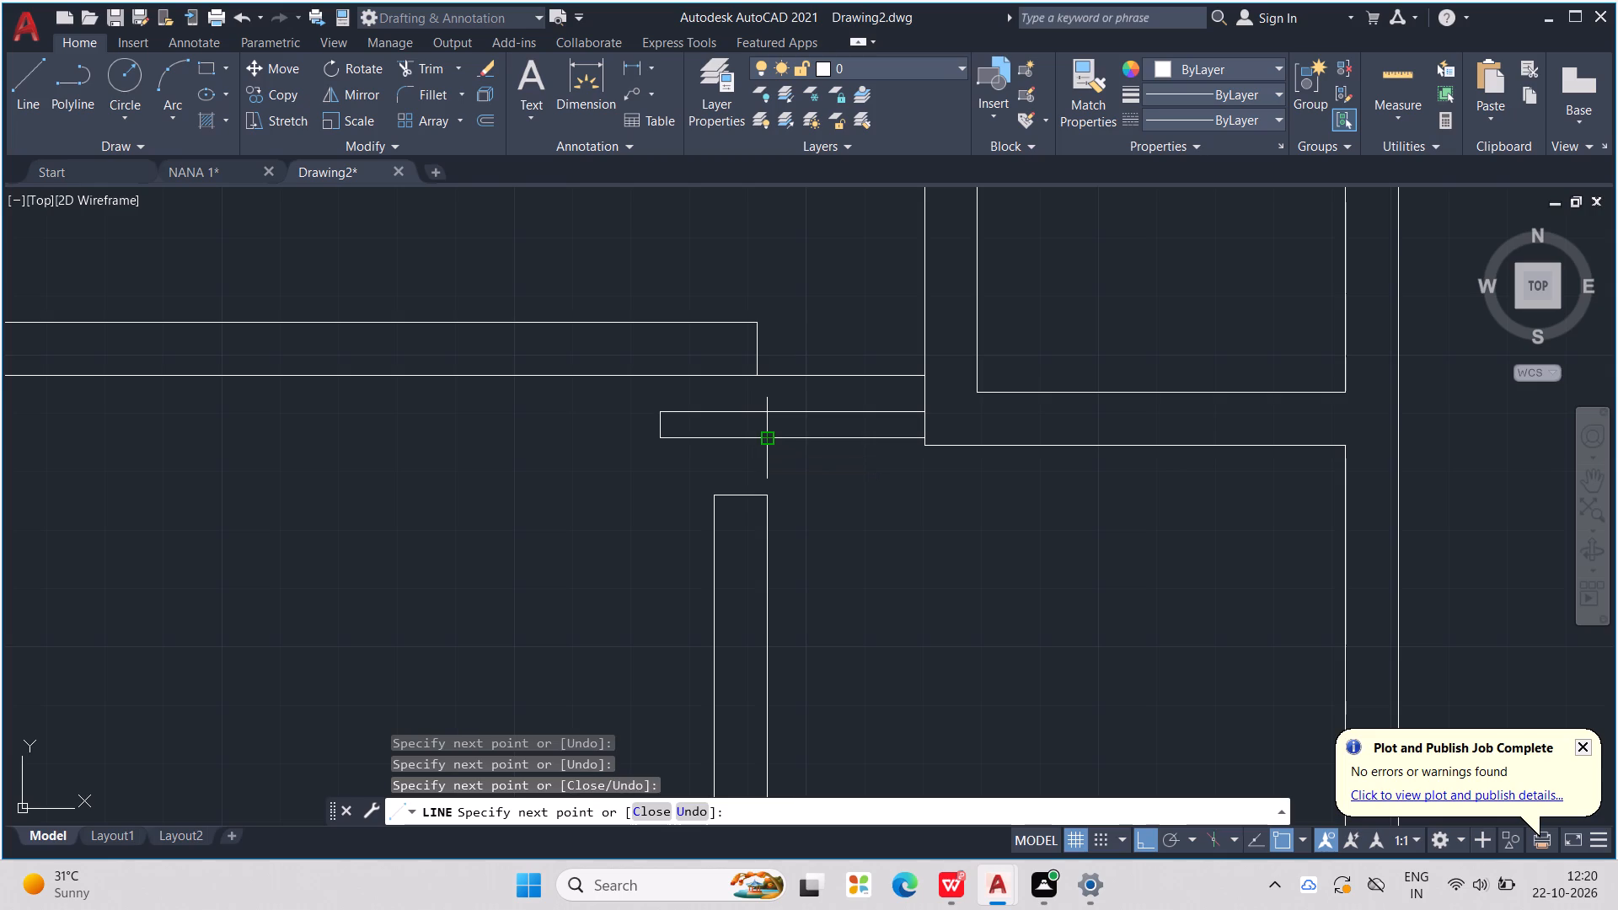
pyautogui.press('Escape')
pyautogui.press('Escape')
pyautogui.press('Escape')
pyautogui.press('Escape')
pyautogui.press('Escape')
pyautogui.press('Escape')
pyautogui.press('Escape')
pyautogui.press('Escape')
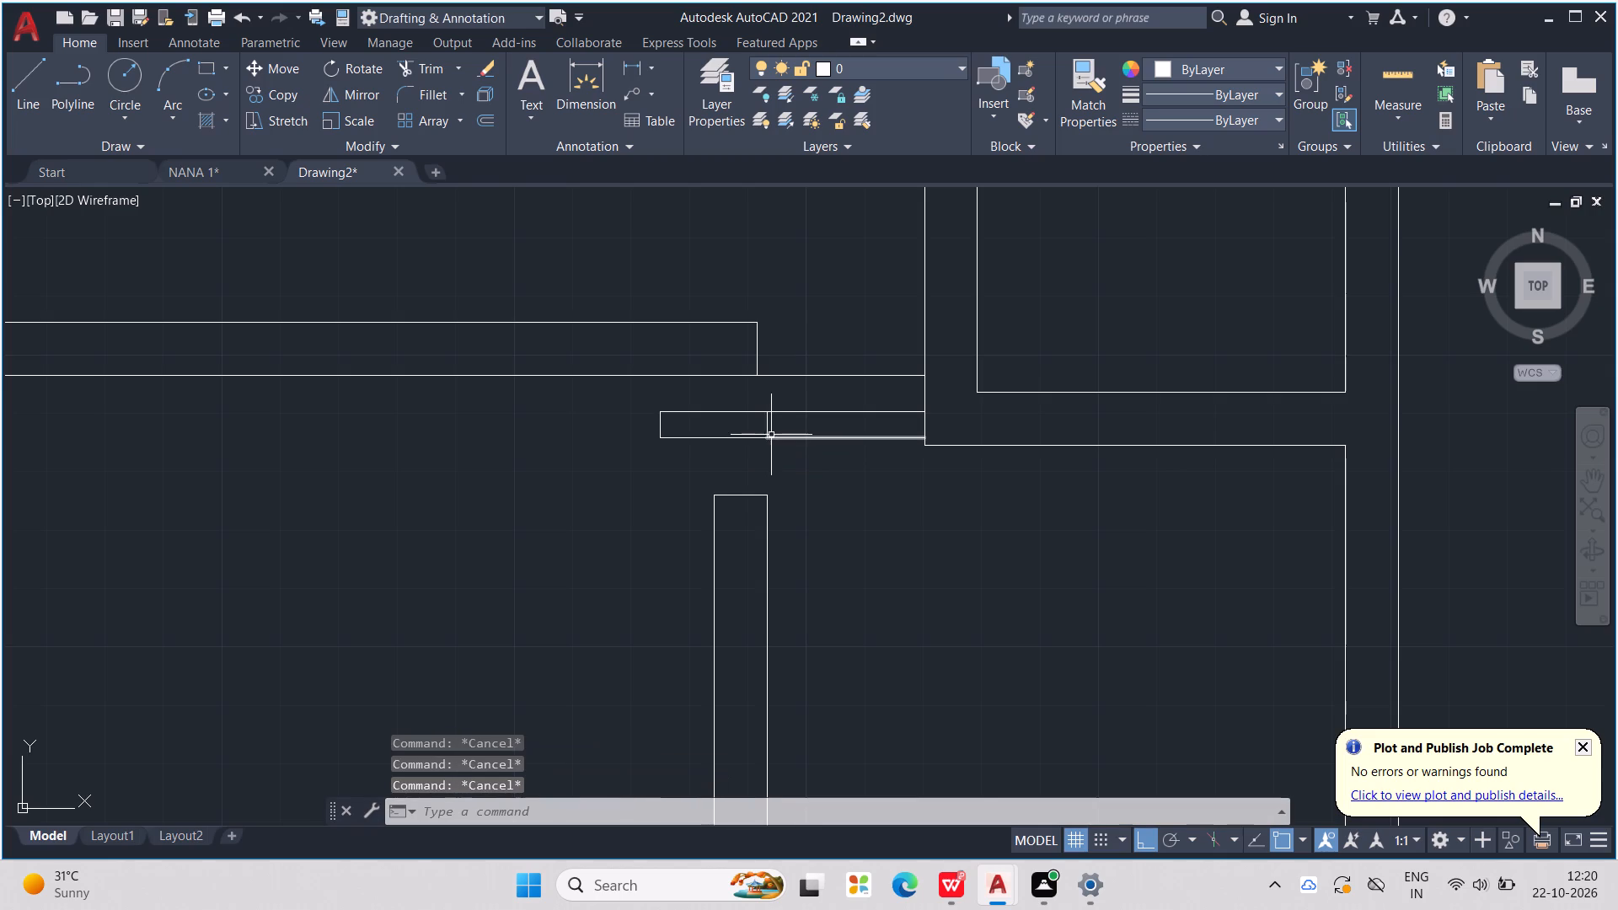
pyautogui.press('Escape')
pyautogui.press('Escape')
# Draw a vertical line from the cross wall's lower line, near its end, down through the partition to the capped vertical wall.
pyautogui.press('l')
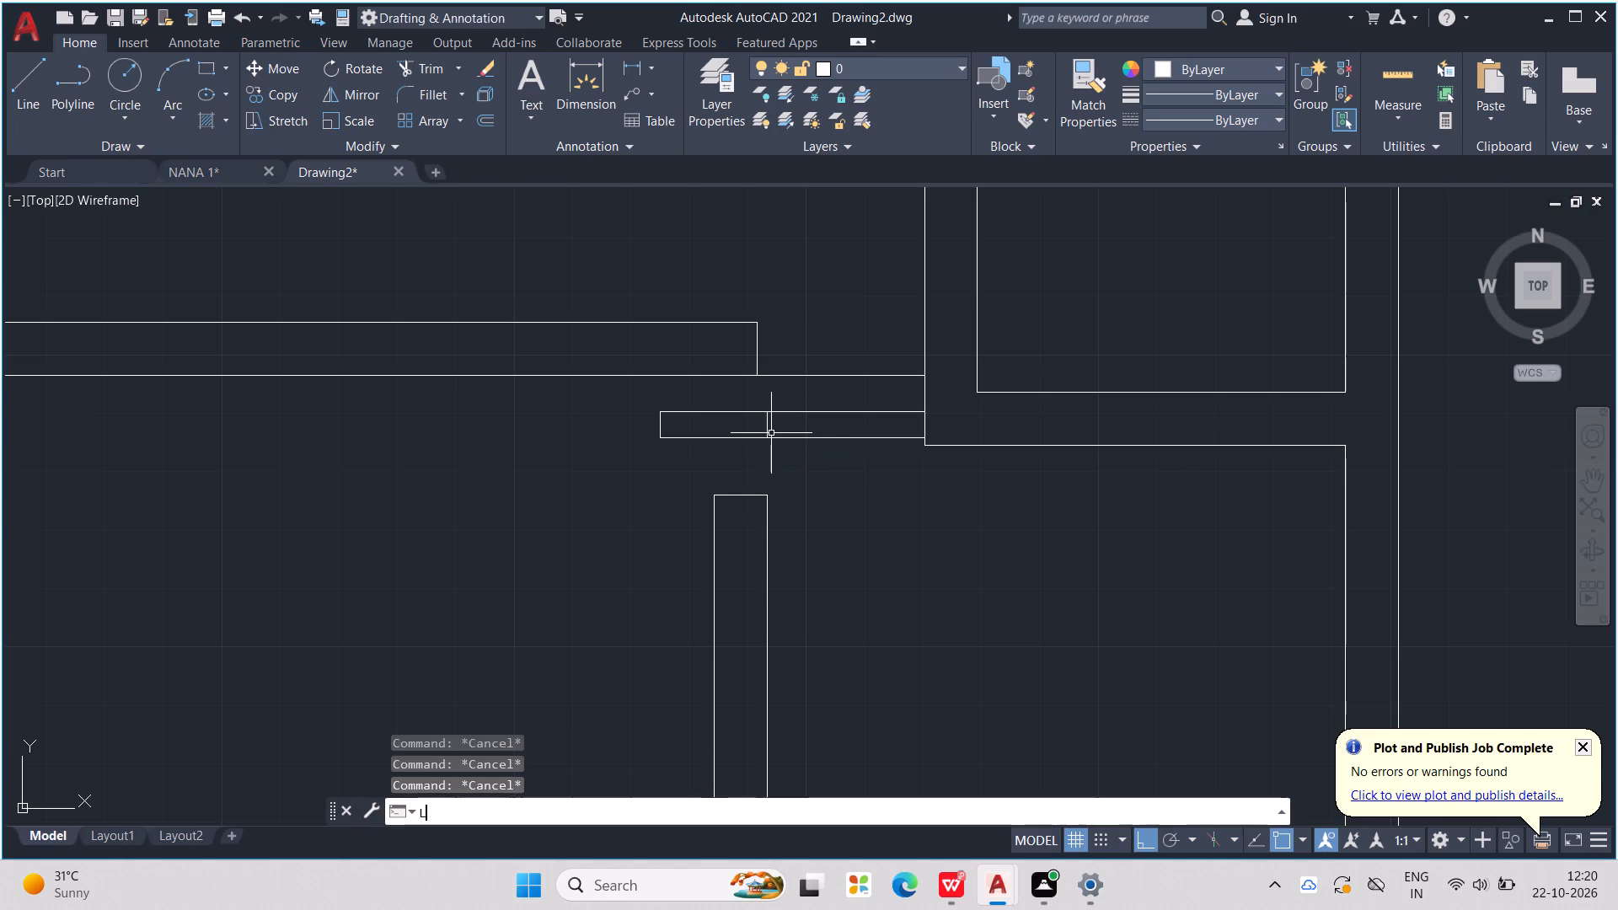
pyautogui.press('Return')
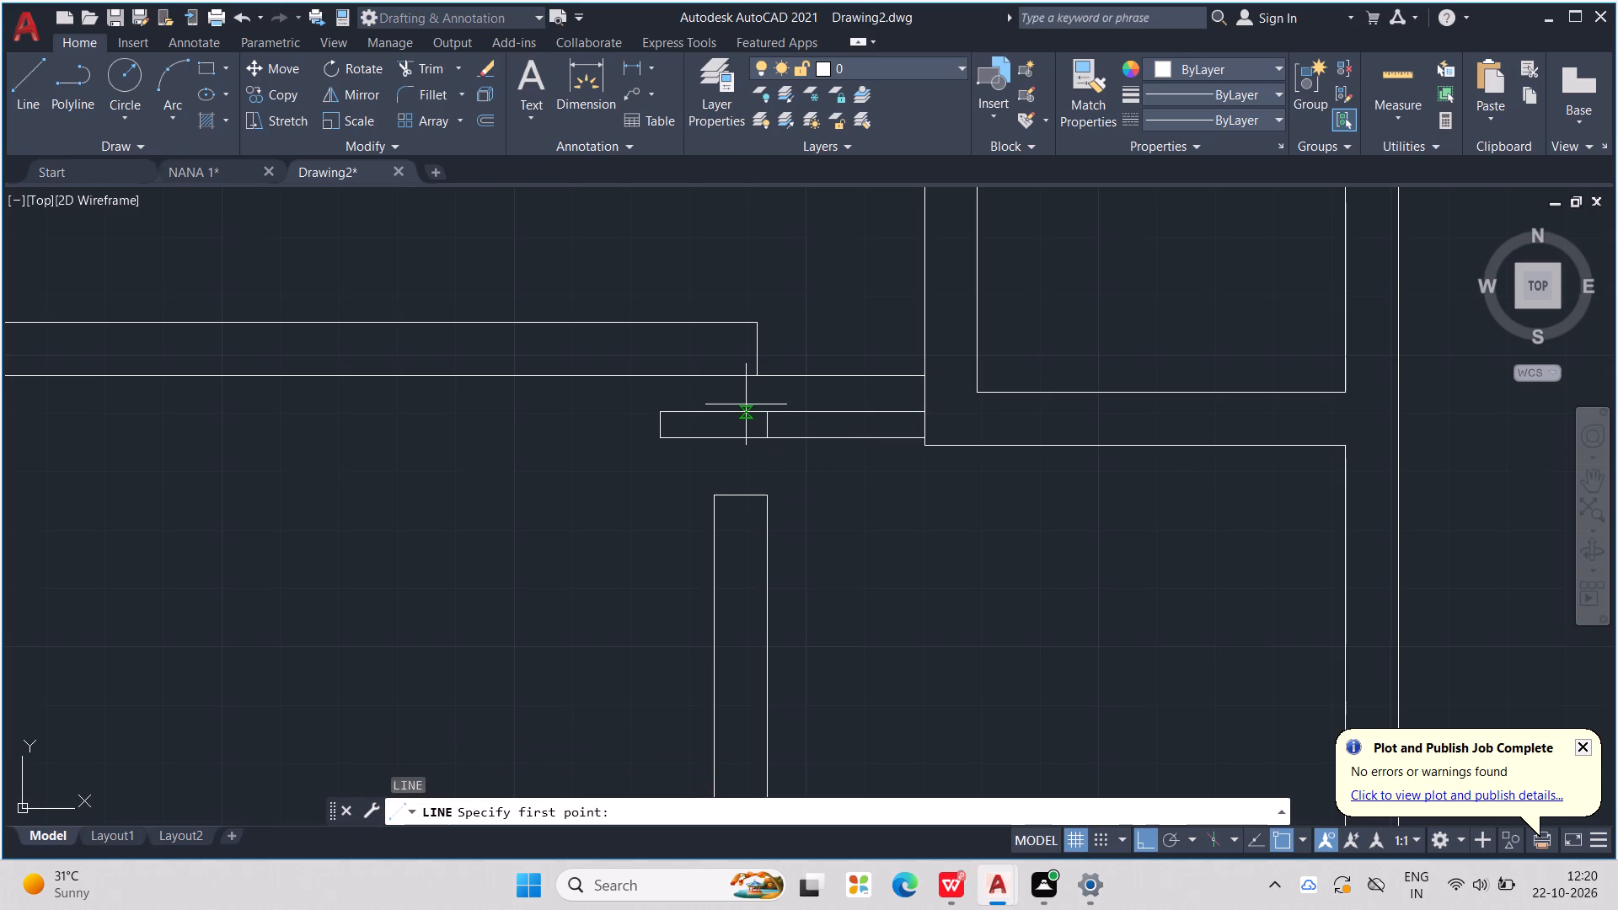
pyautogui.scroll(3, 758, 386)
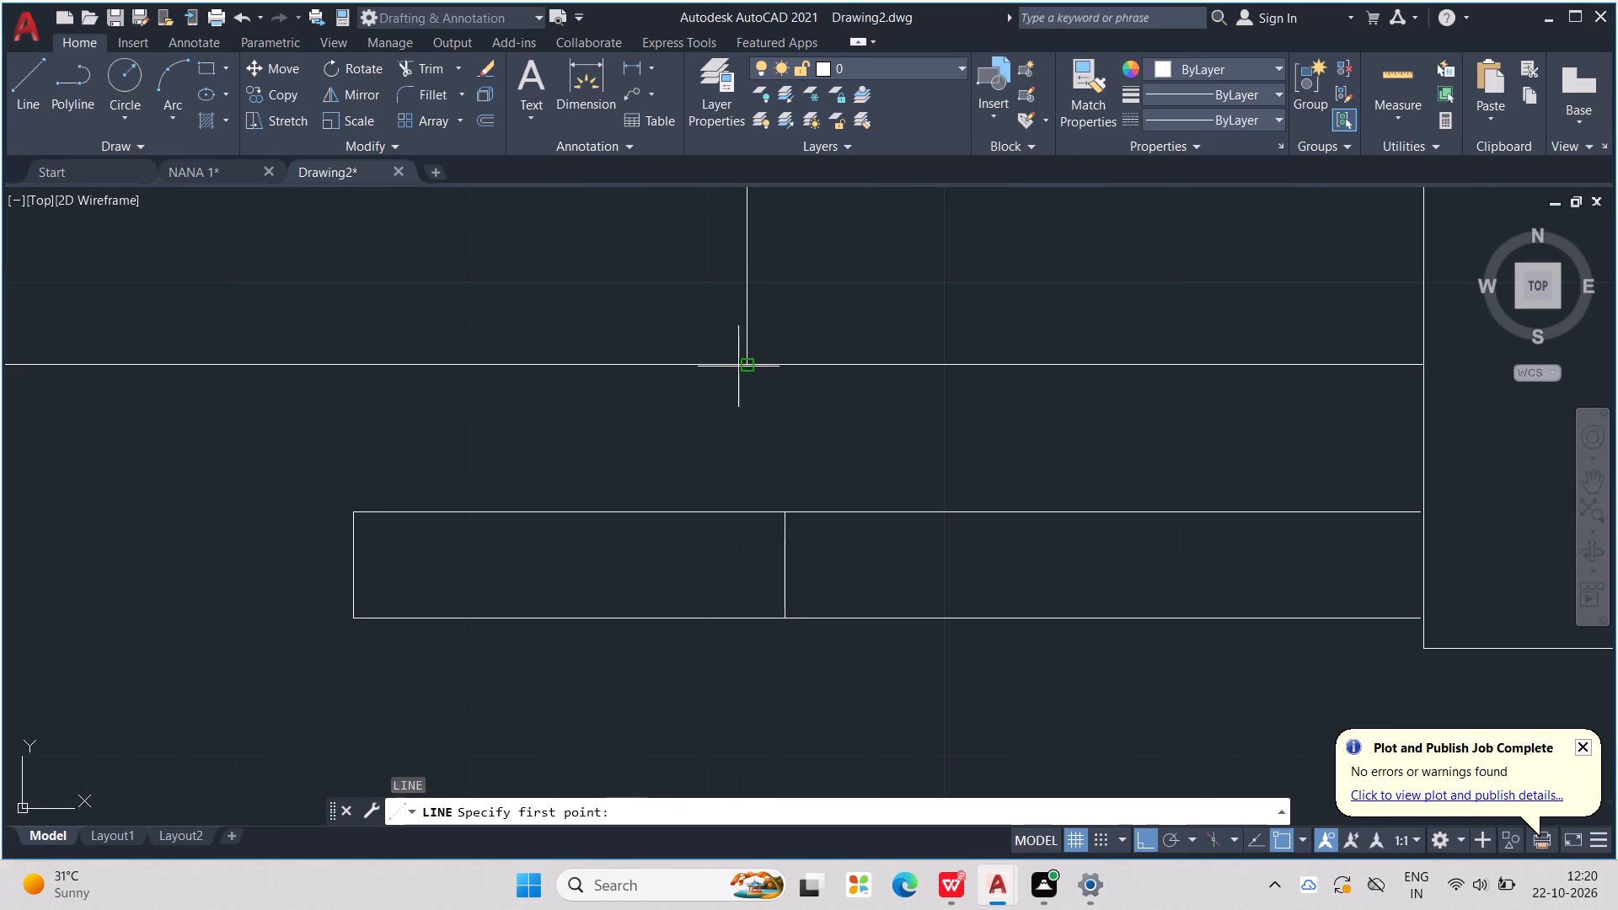
pyautogui.click(726, 367)
pyautogui.moveTo(732, 511); pyautogui.dragTo(730, 423, button='middle')
pyautogui.scroll(-2, 727, 419)
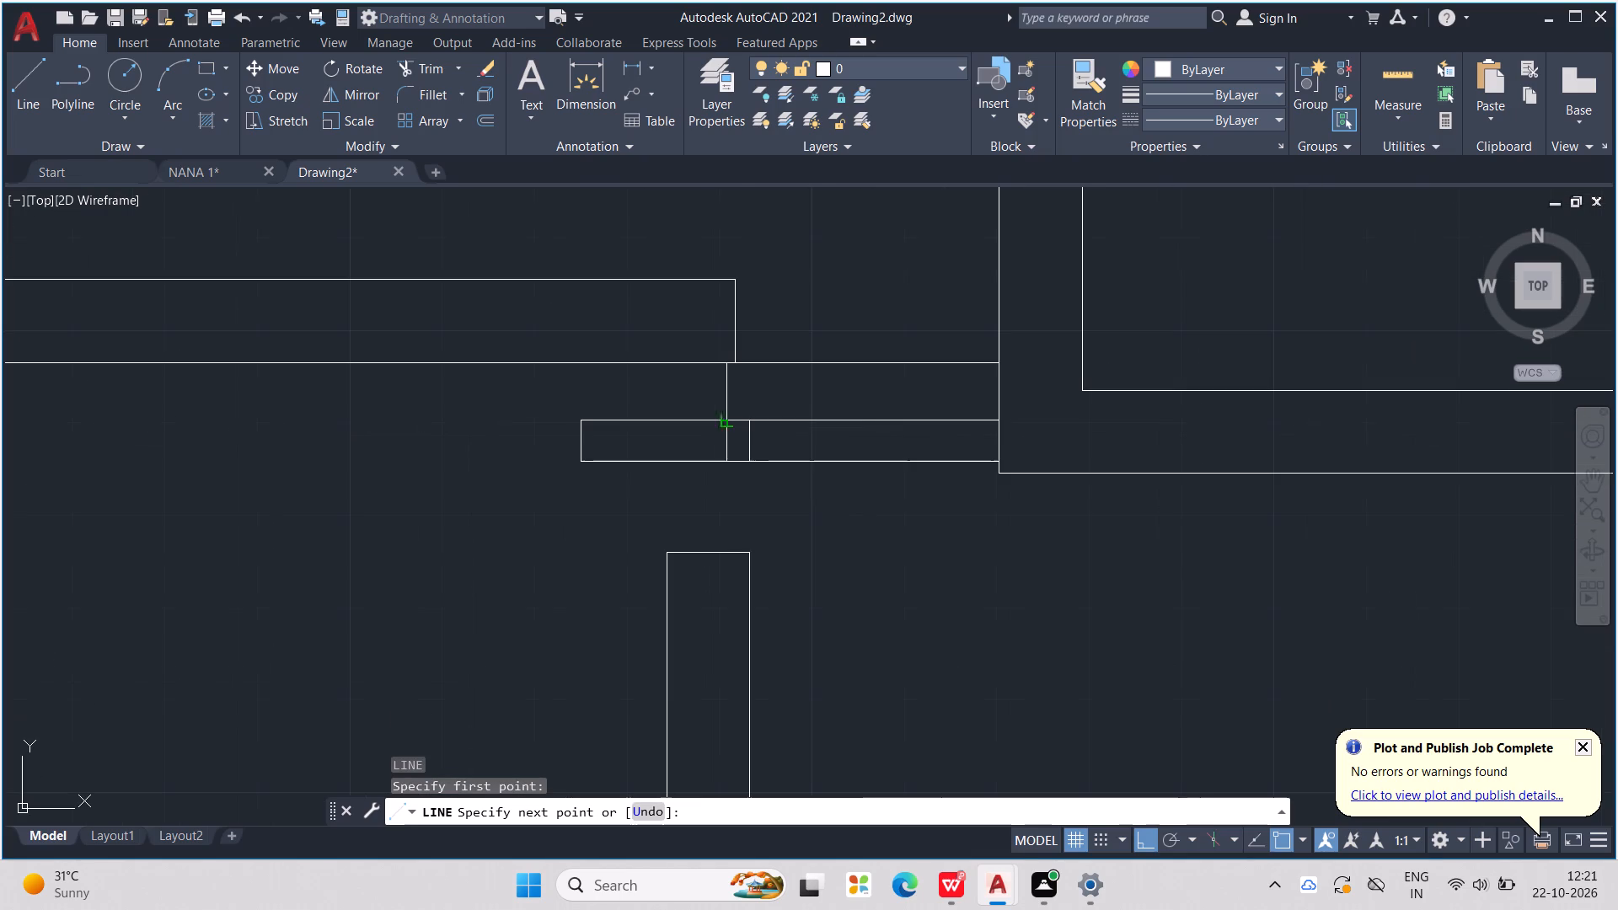
pyautogui.click(725, 552)
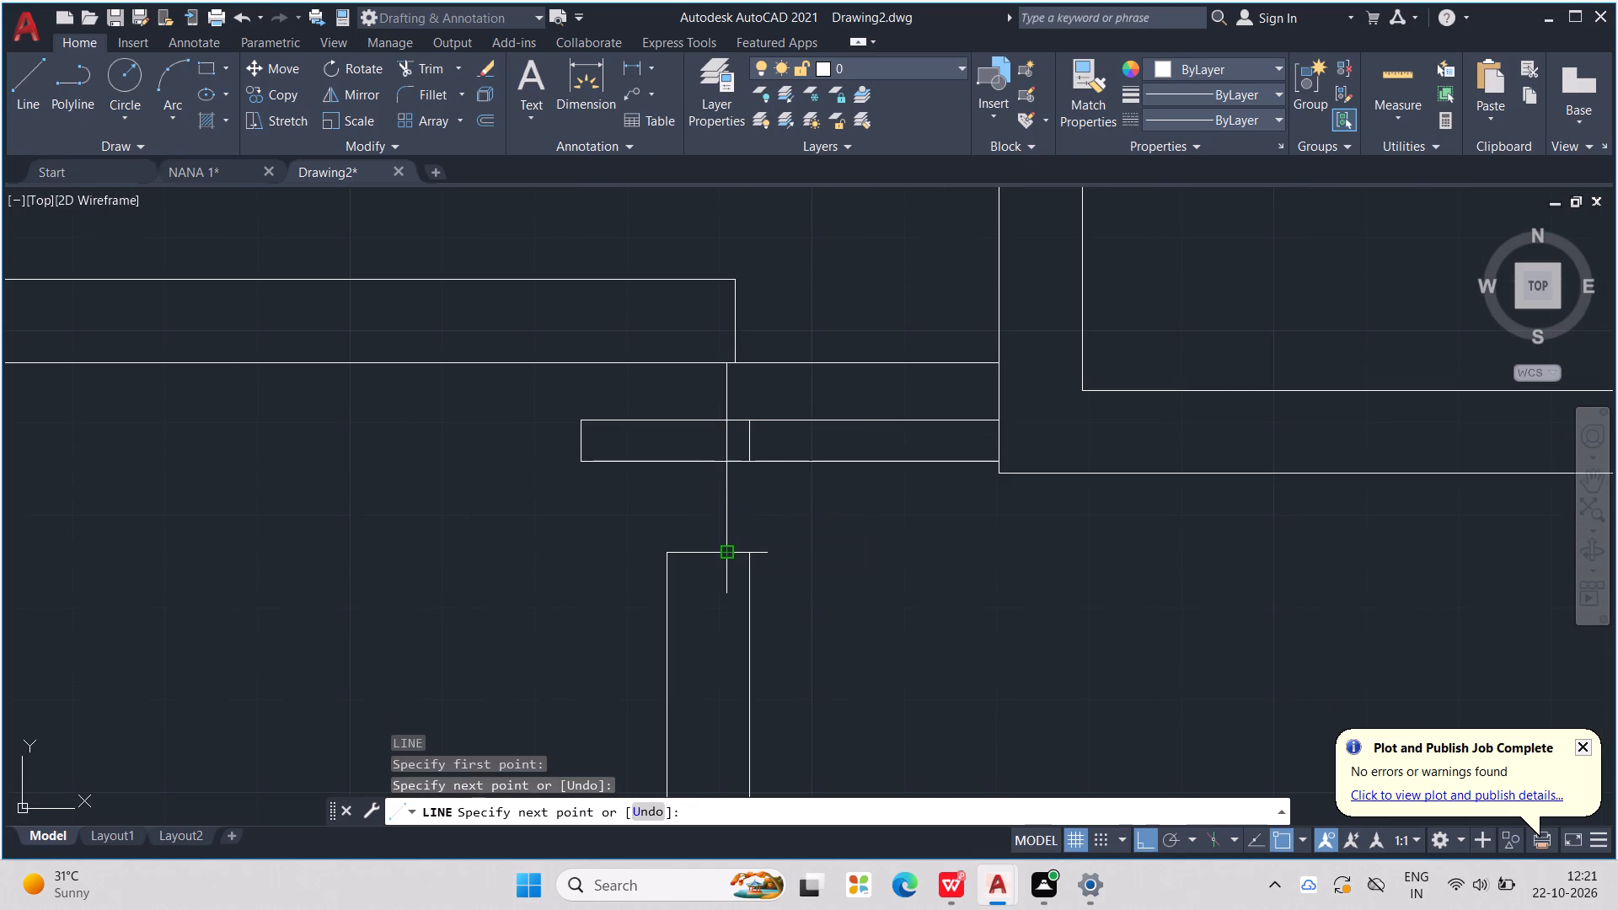
pyautogui.press('Escape')
pyautogui.press('Escape')
pyautogui.press('Escape')
pyautogui.press('Escape')
# Delete the former end line inside the lengthened 4.5" partition.
pyautogui.click(750, 442)
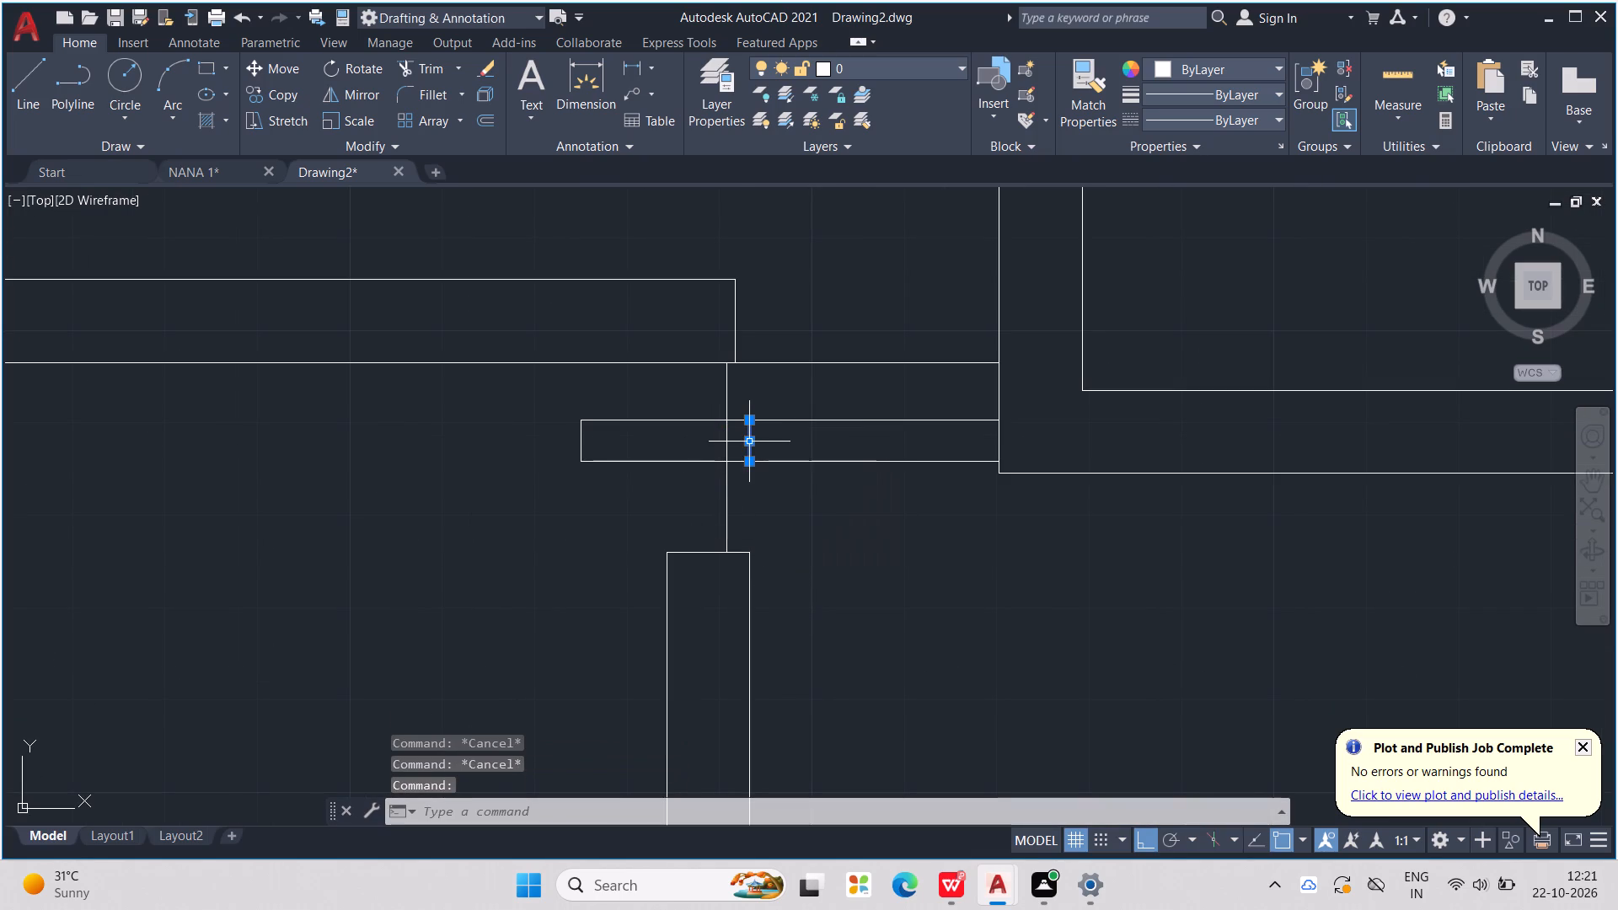
pyautogui.press('Delete')
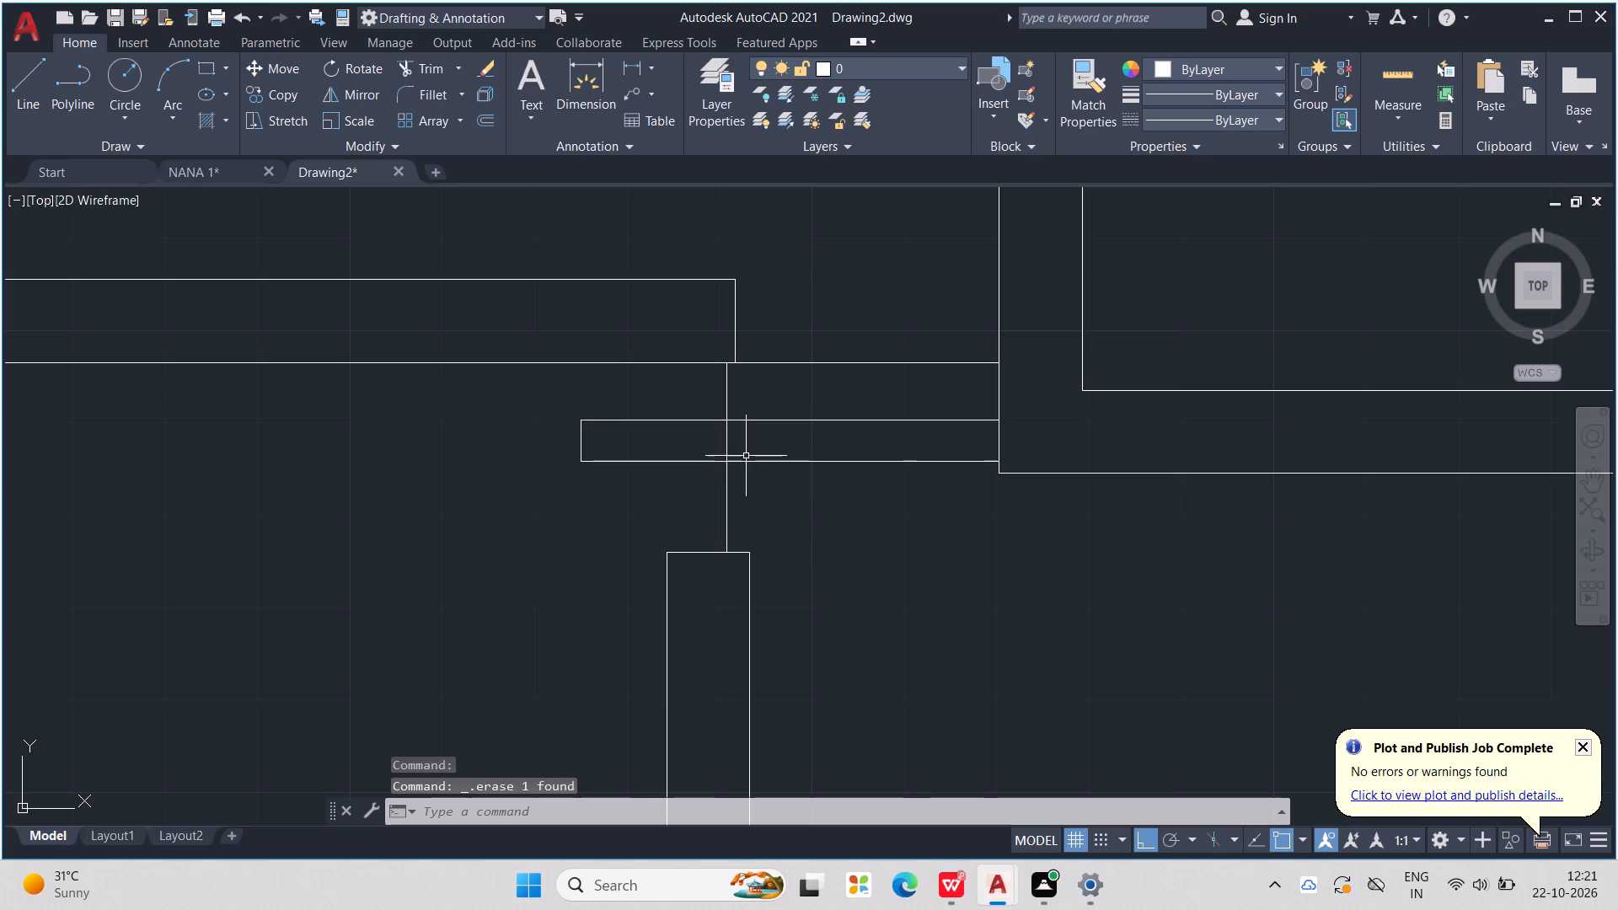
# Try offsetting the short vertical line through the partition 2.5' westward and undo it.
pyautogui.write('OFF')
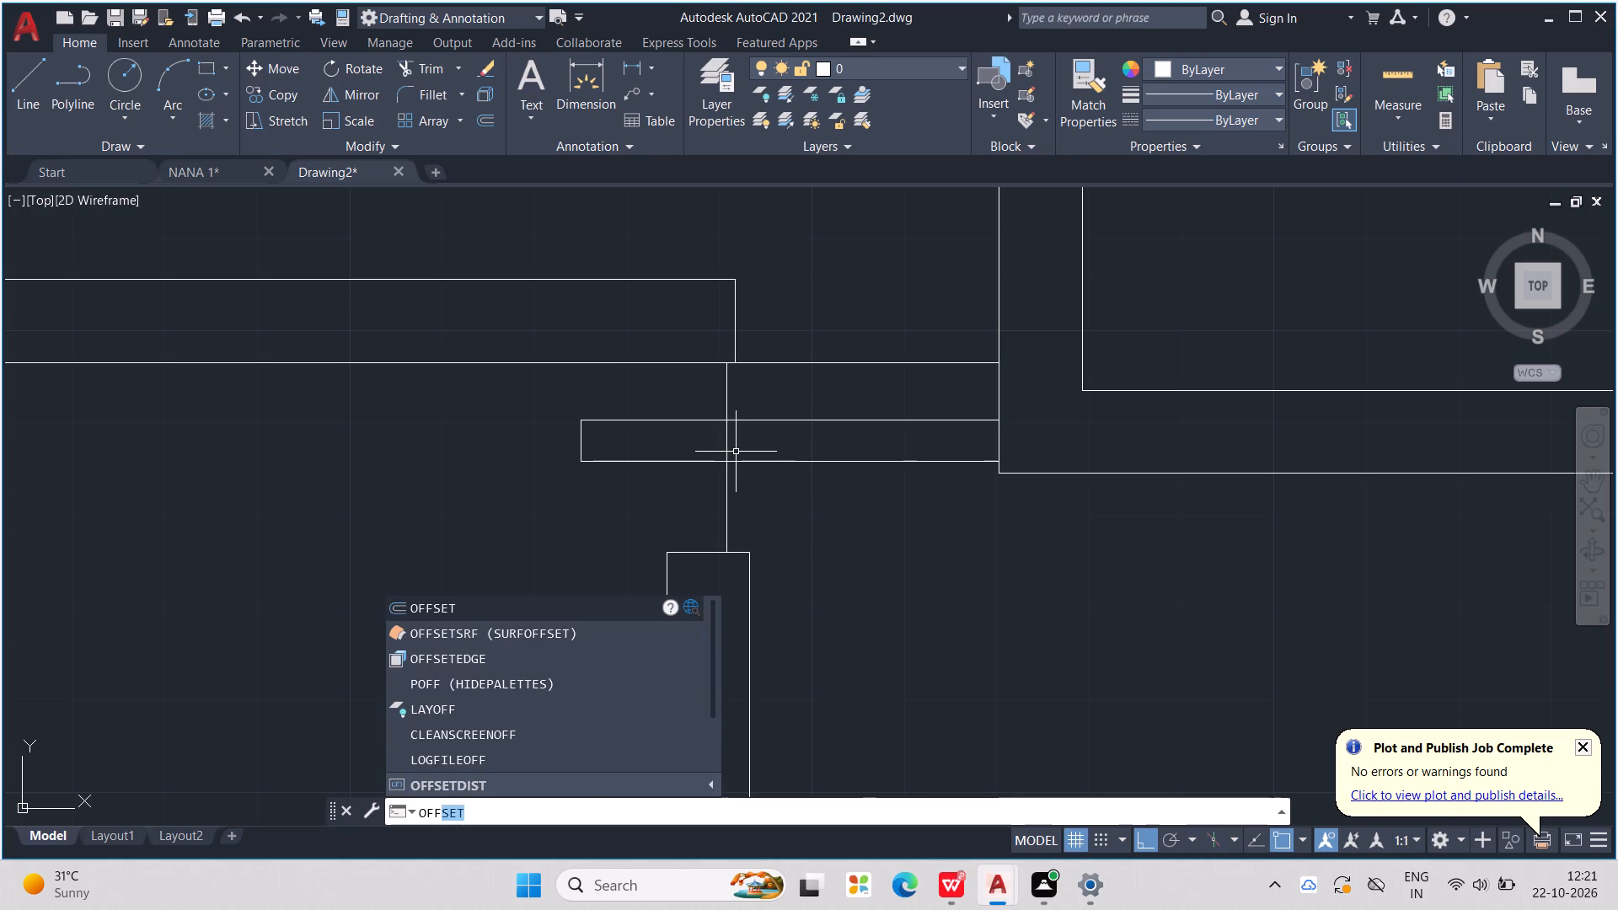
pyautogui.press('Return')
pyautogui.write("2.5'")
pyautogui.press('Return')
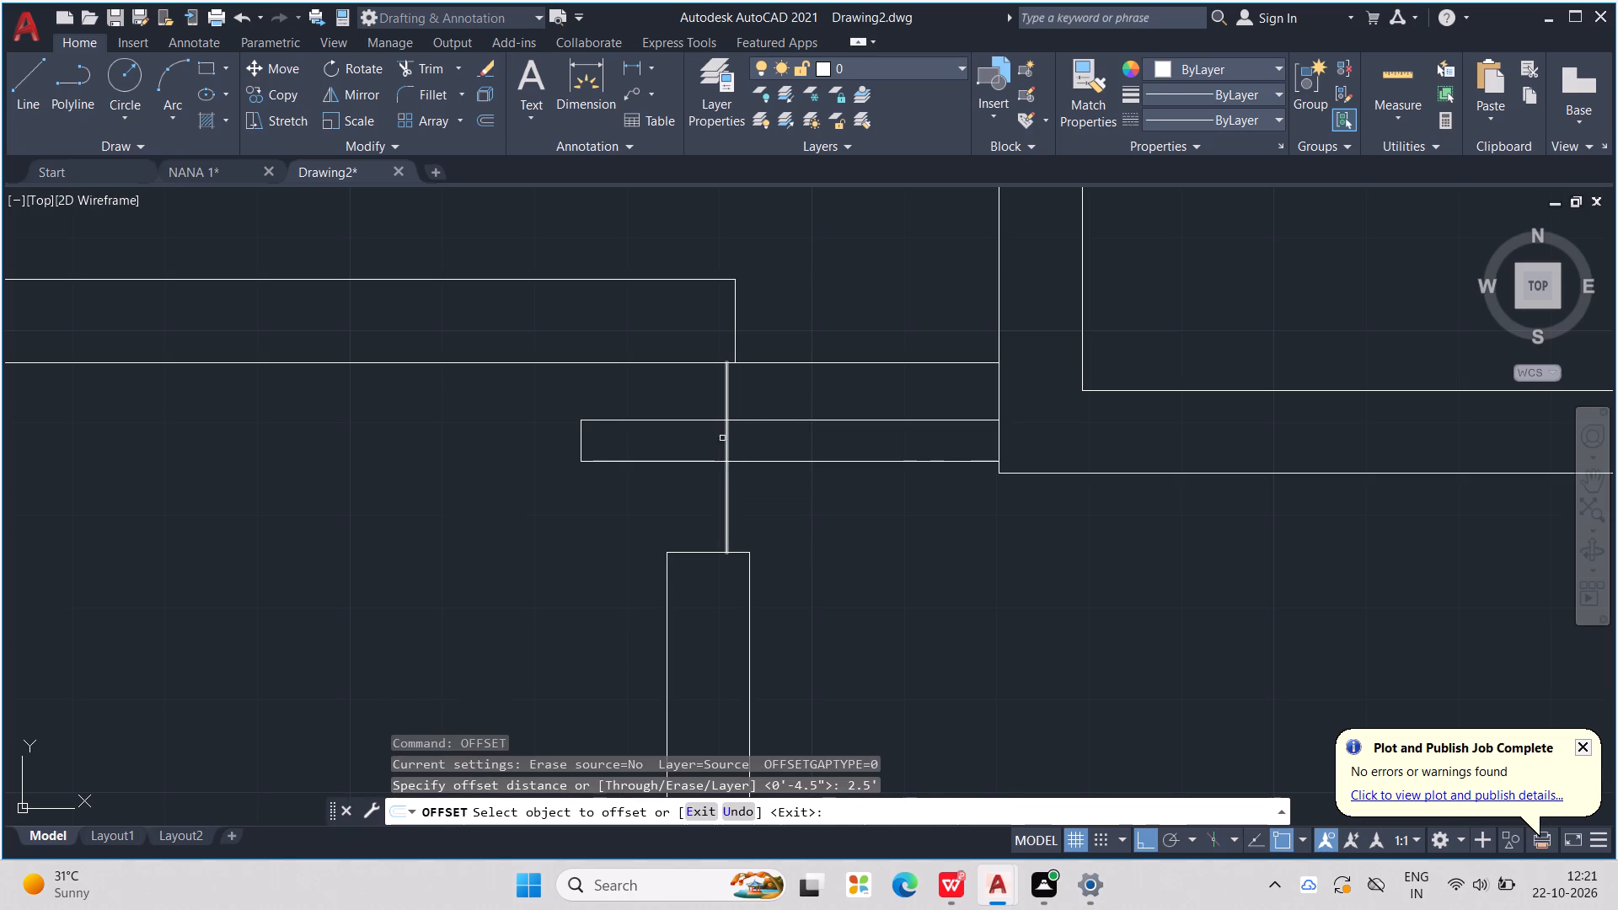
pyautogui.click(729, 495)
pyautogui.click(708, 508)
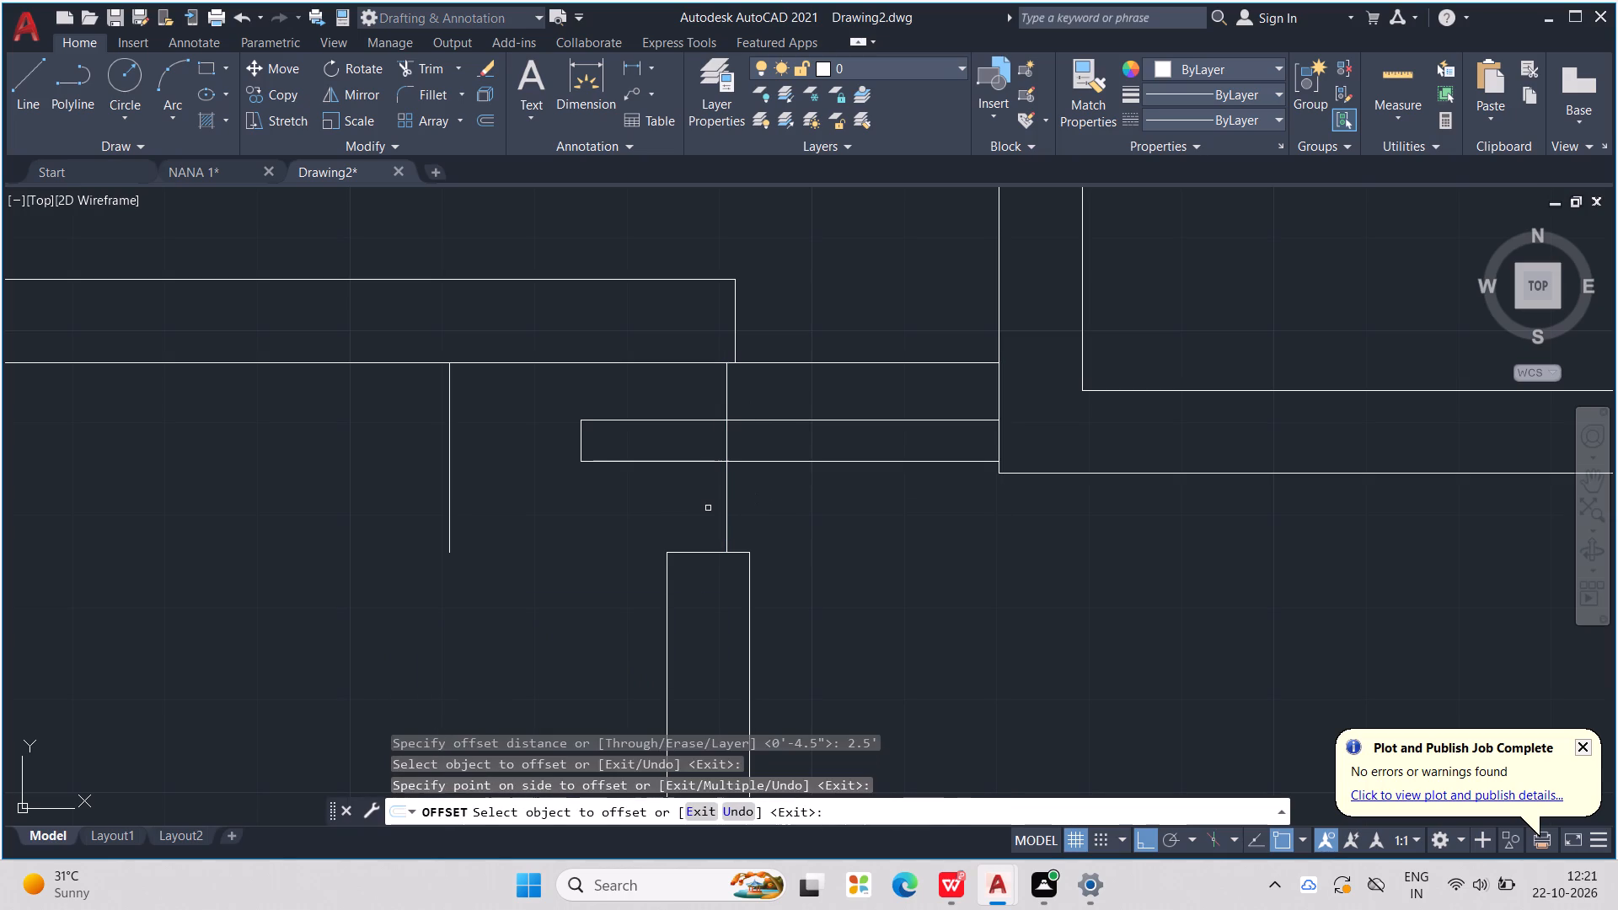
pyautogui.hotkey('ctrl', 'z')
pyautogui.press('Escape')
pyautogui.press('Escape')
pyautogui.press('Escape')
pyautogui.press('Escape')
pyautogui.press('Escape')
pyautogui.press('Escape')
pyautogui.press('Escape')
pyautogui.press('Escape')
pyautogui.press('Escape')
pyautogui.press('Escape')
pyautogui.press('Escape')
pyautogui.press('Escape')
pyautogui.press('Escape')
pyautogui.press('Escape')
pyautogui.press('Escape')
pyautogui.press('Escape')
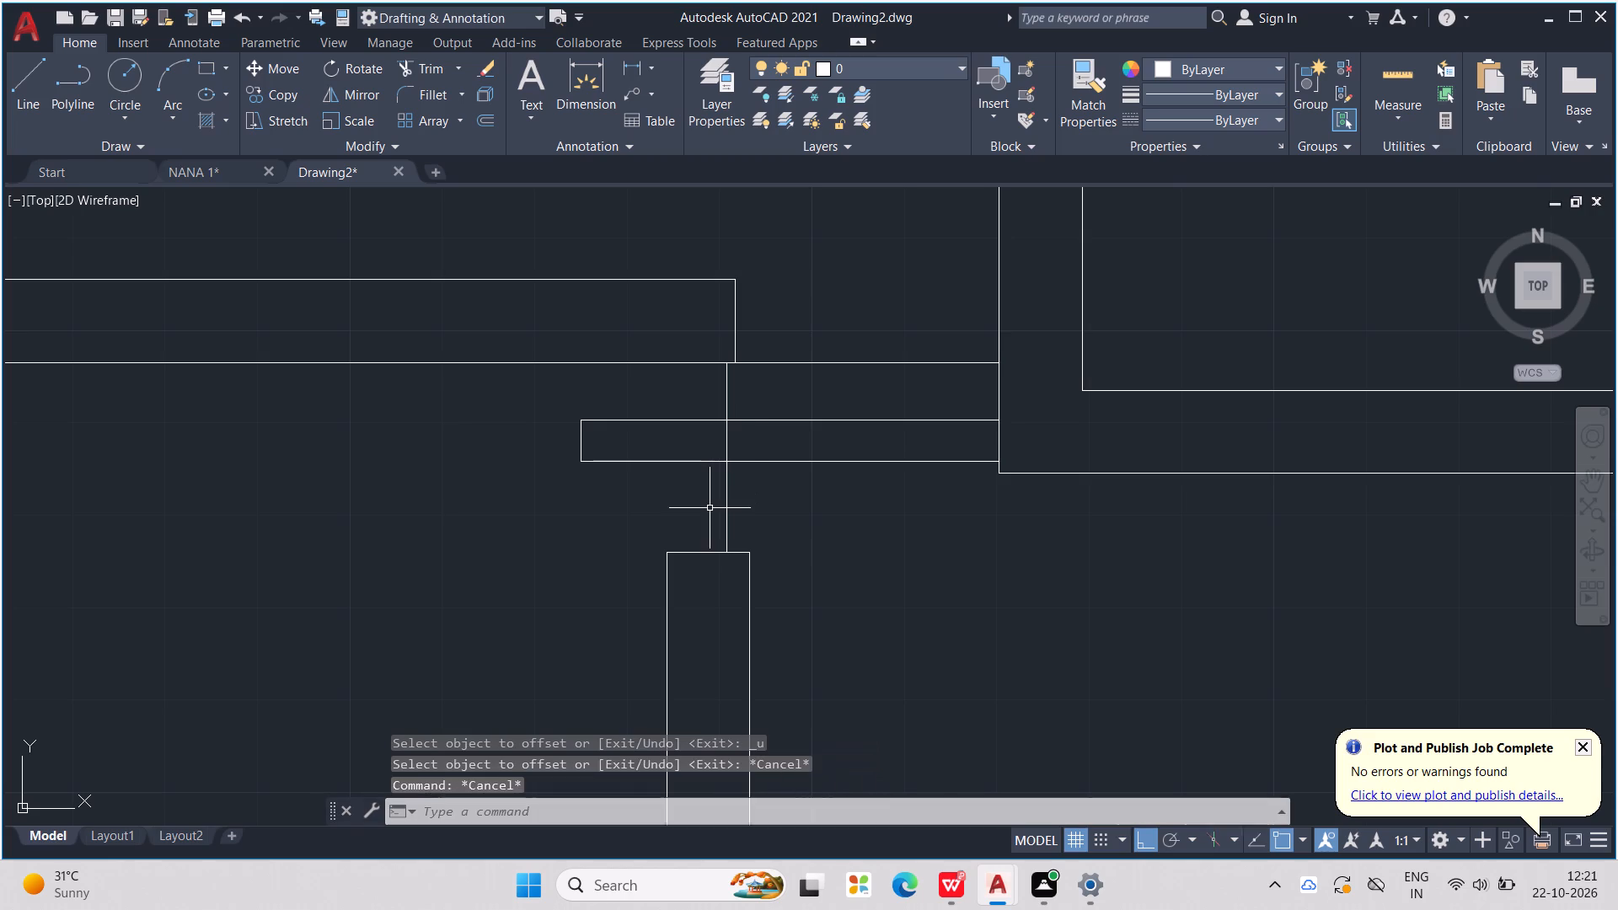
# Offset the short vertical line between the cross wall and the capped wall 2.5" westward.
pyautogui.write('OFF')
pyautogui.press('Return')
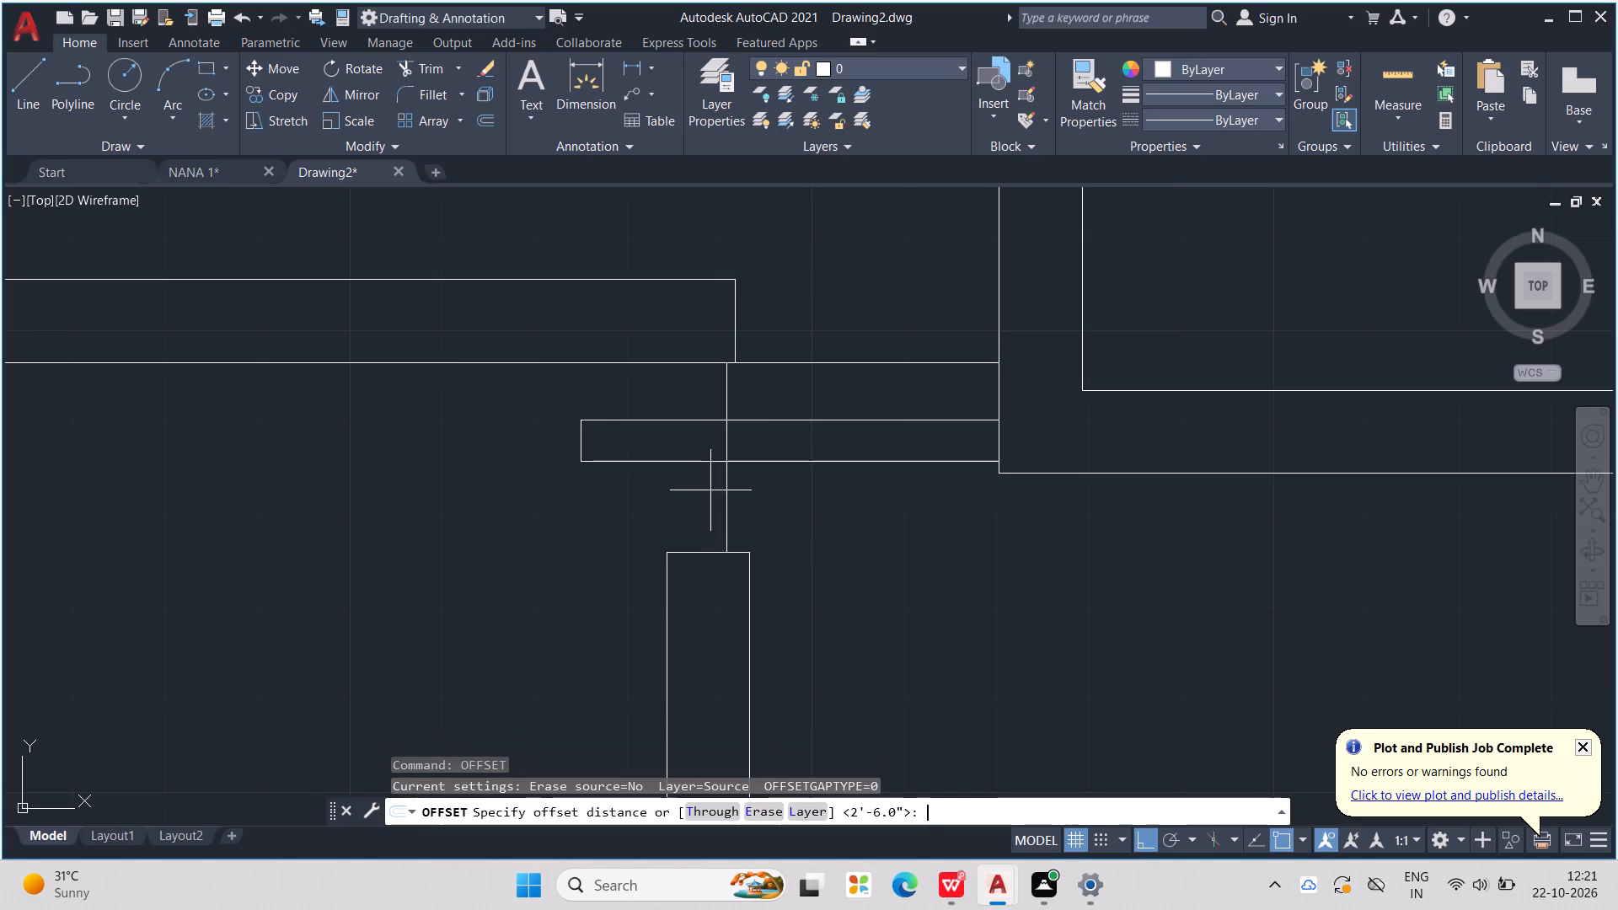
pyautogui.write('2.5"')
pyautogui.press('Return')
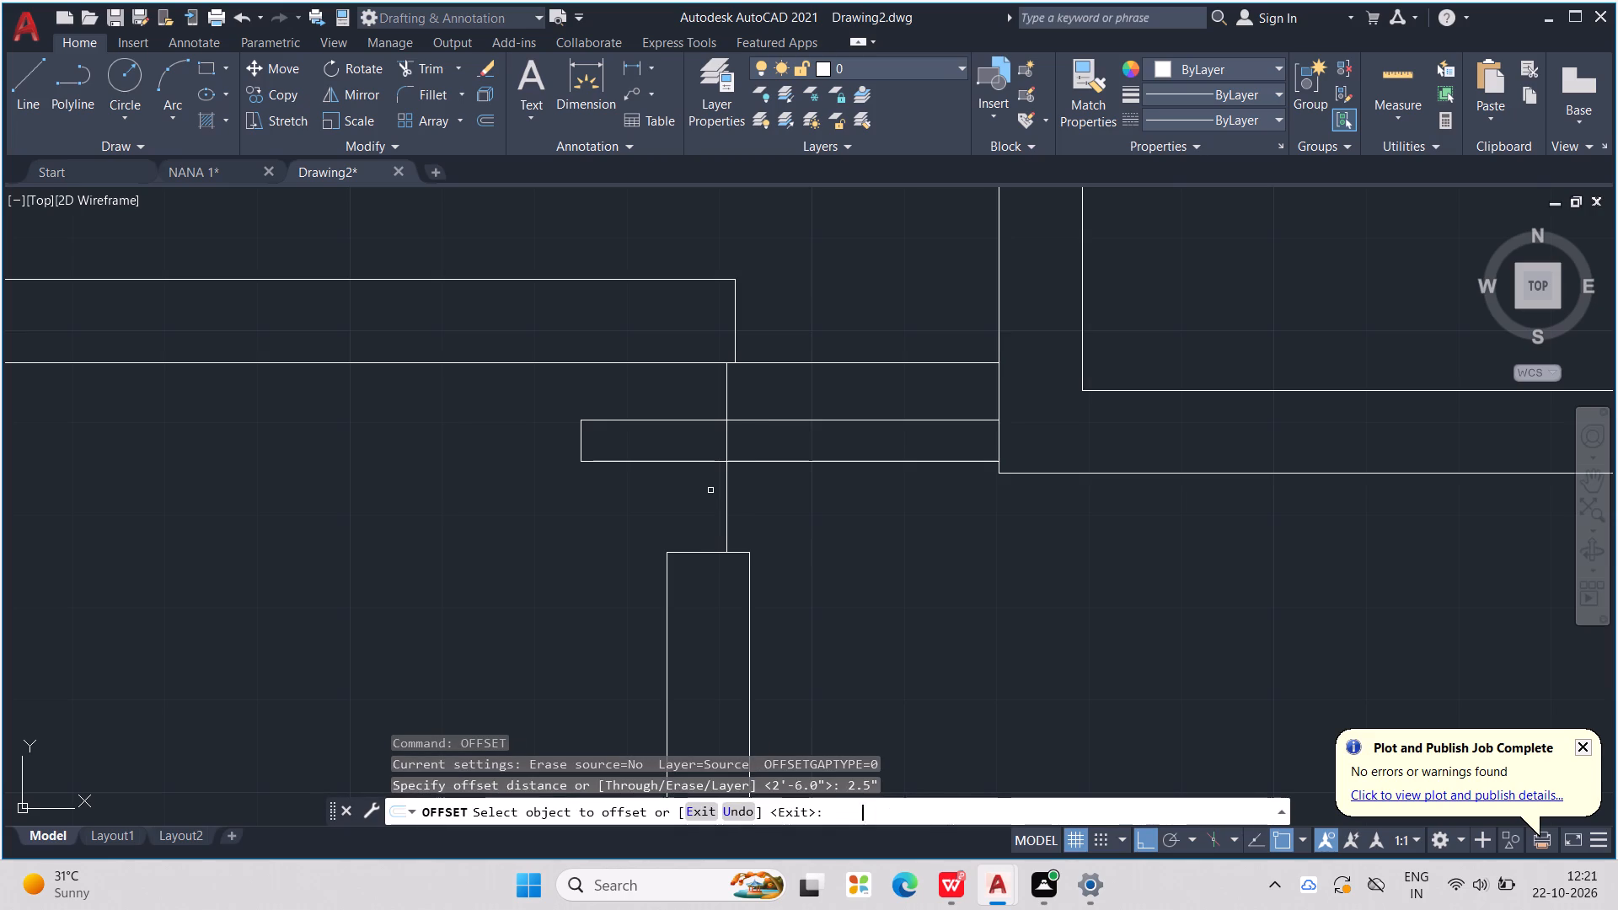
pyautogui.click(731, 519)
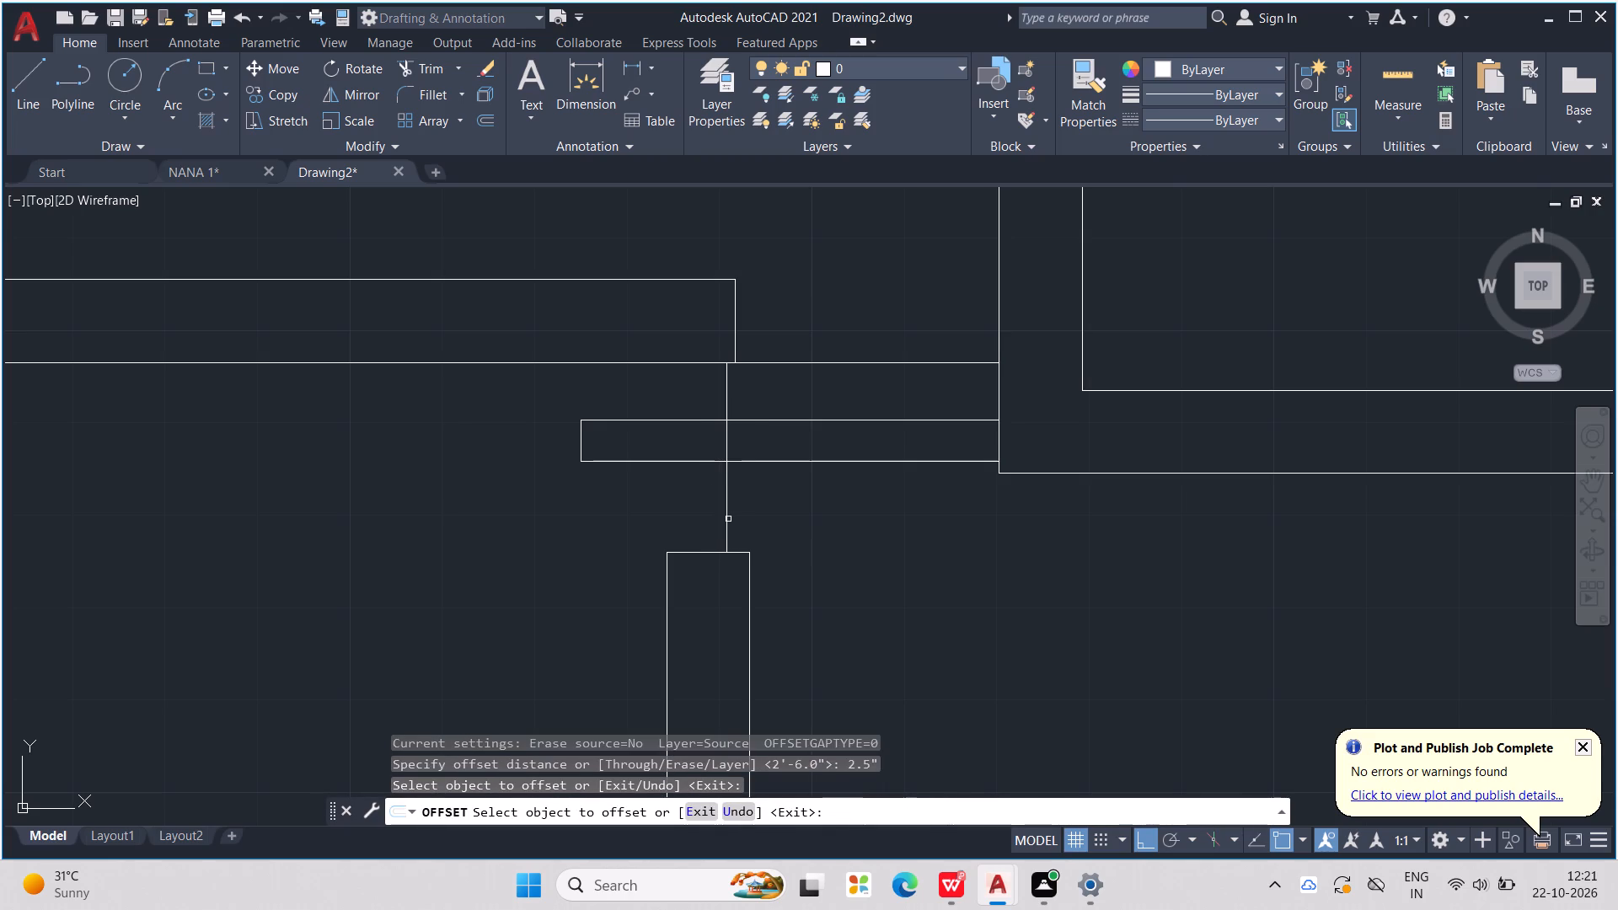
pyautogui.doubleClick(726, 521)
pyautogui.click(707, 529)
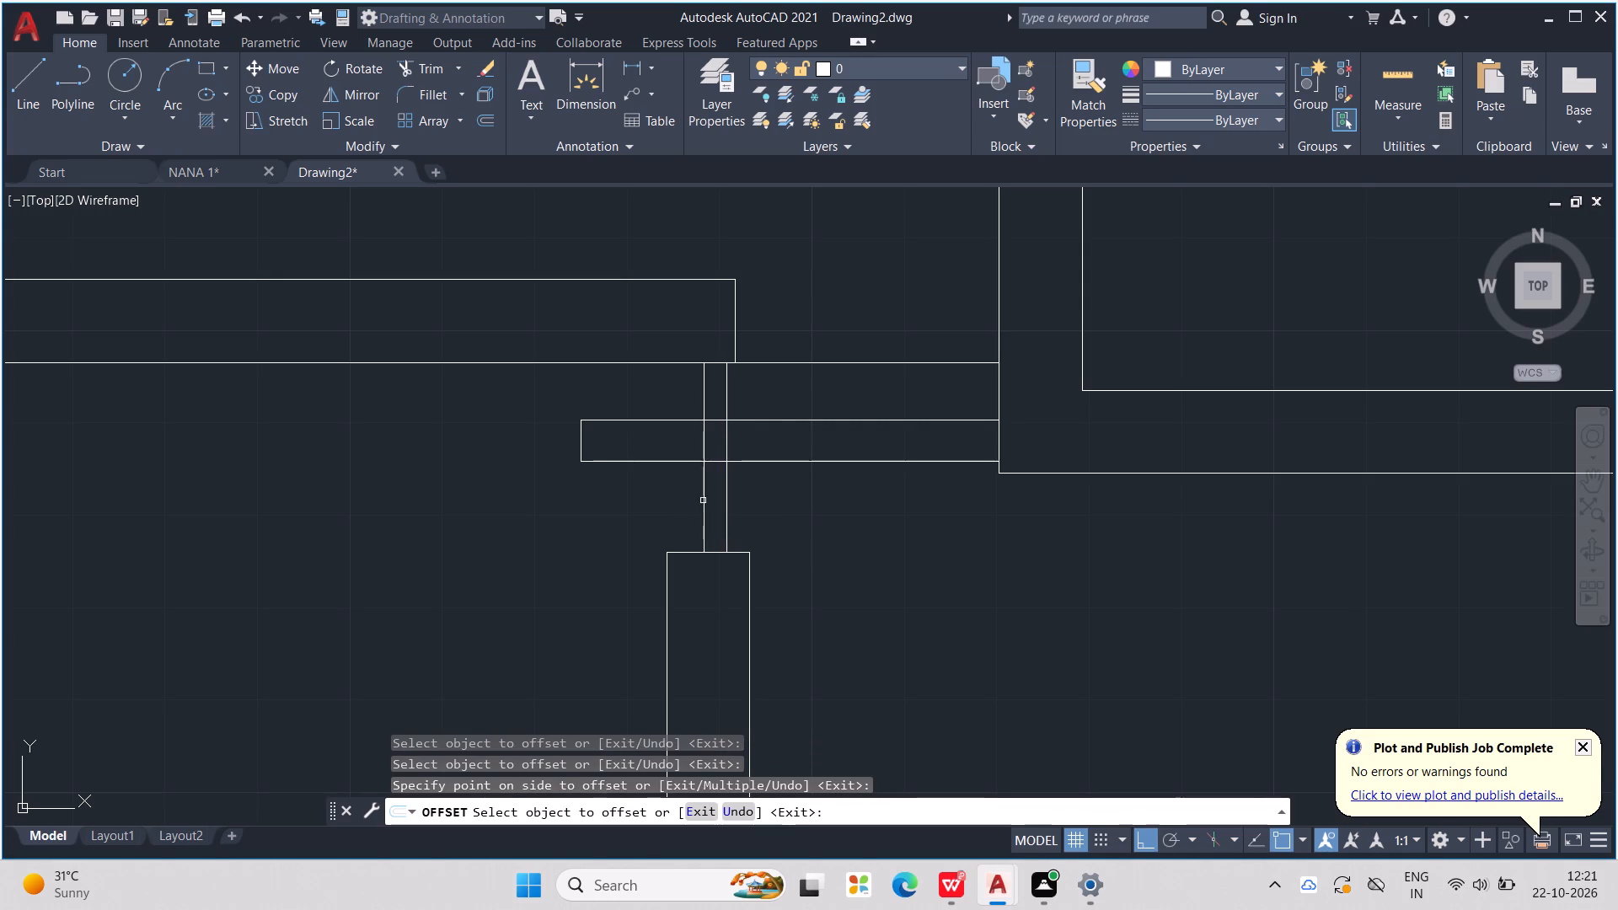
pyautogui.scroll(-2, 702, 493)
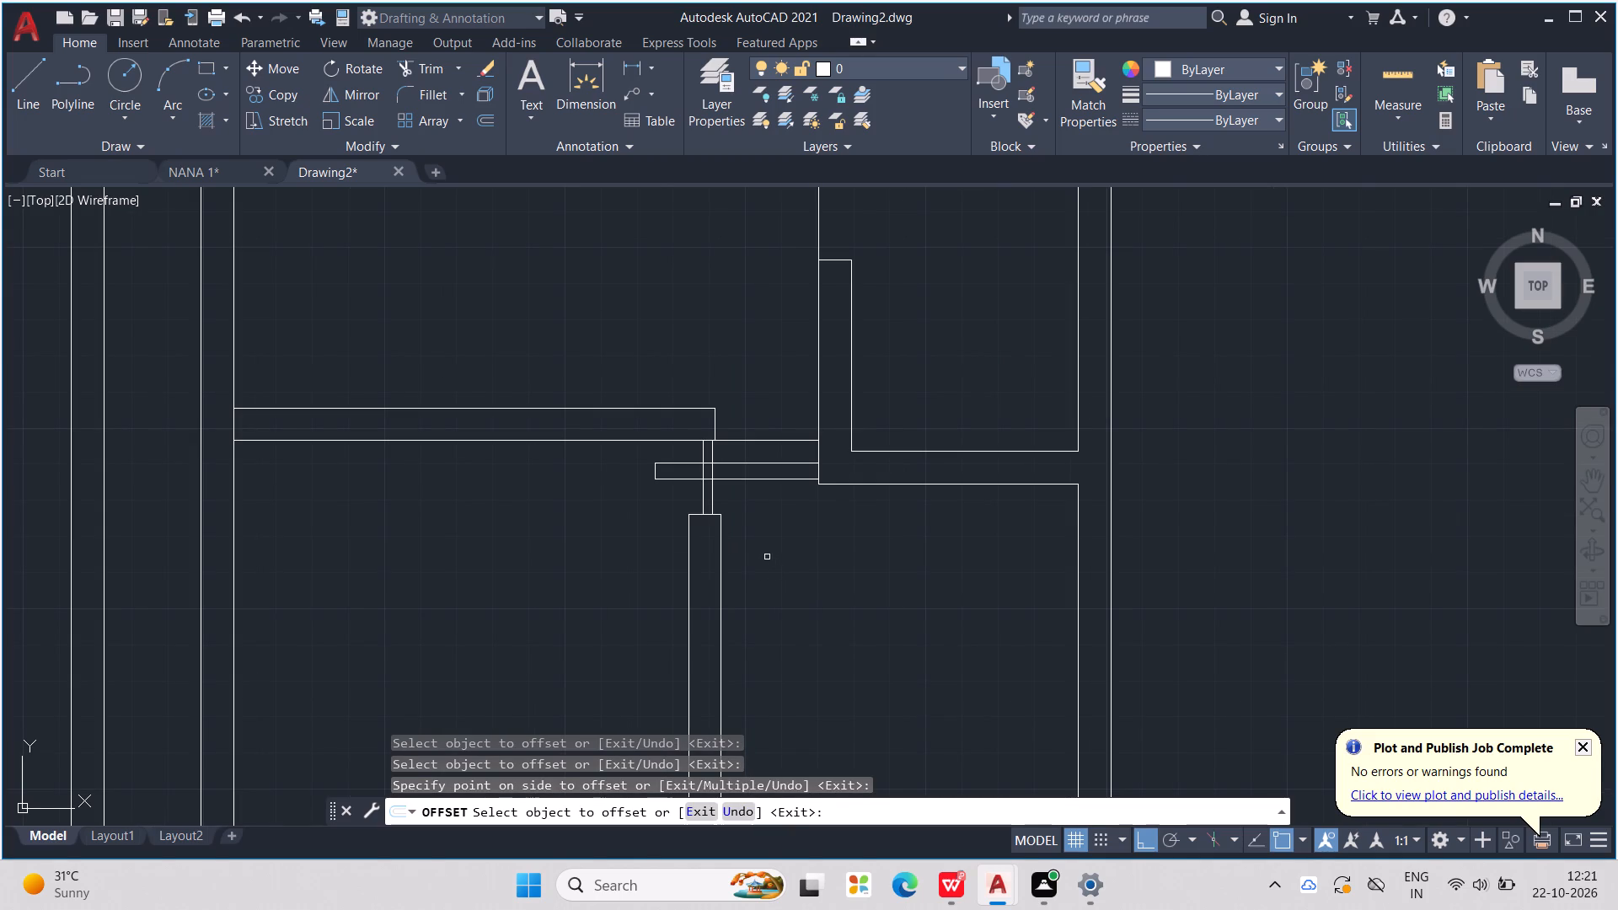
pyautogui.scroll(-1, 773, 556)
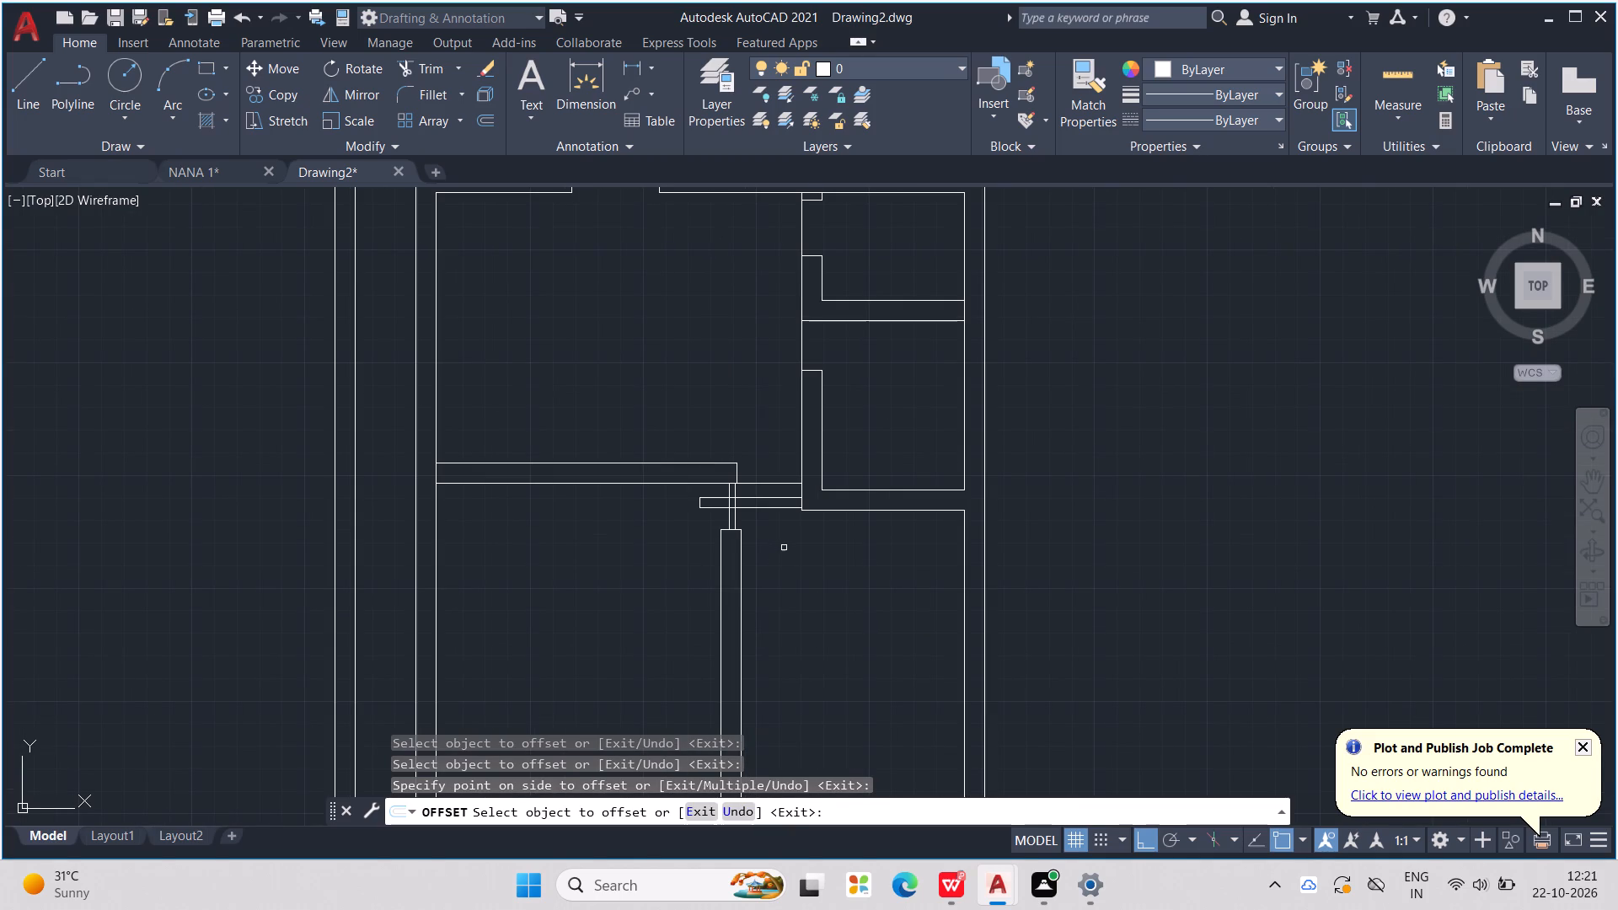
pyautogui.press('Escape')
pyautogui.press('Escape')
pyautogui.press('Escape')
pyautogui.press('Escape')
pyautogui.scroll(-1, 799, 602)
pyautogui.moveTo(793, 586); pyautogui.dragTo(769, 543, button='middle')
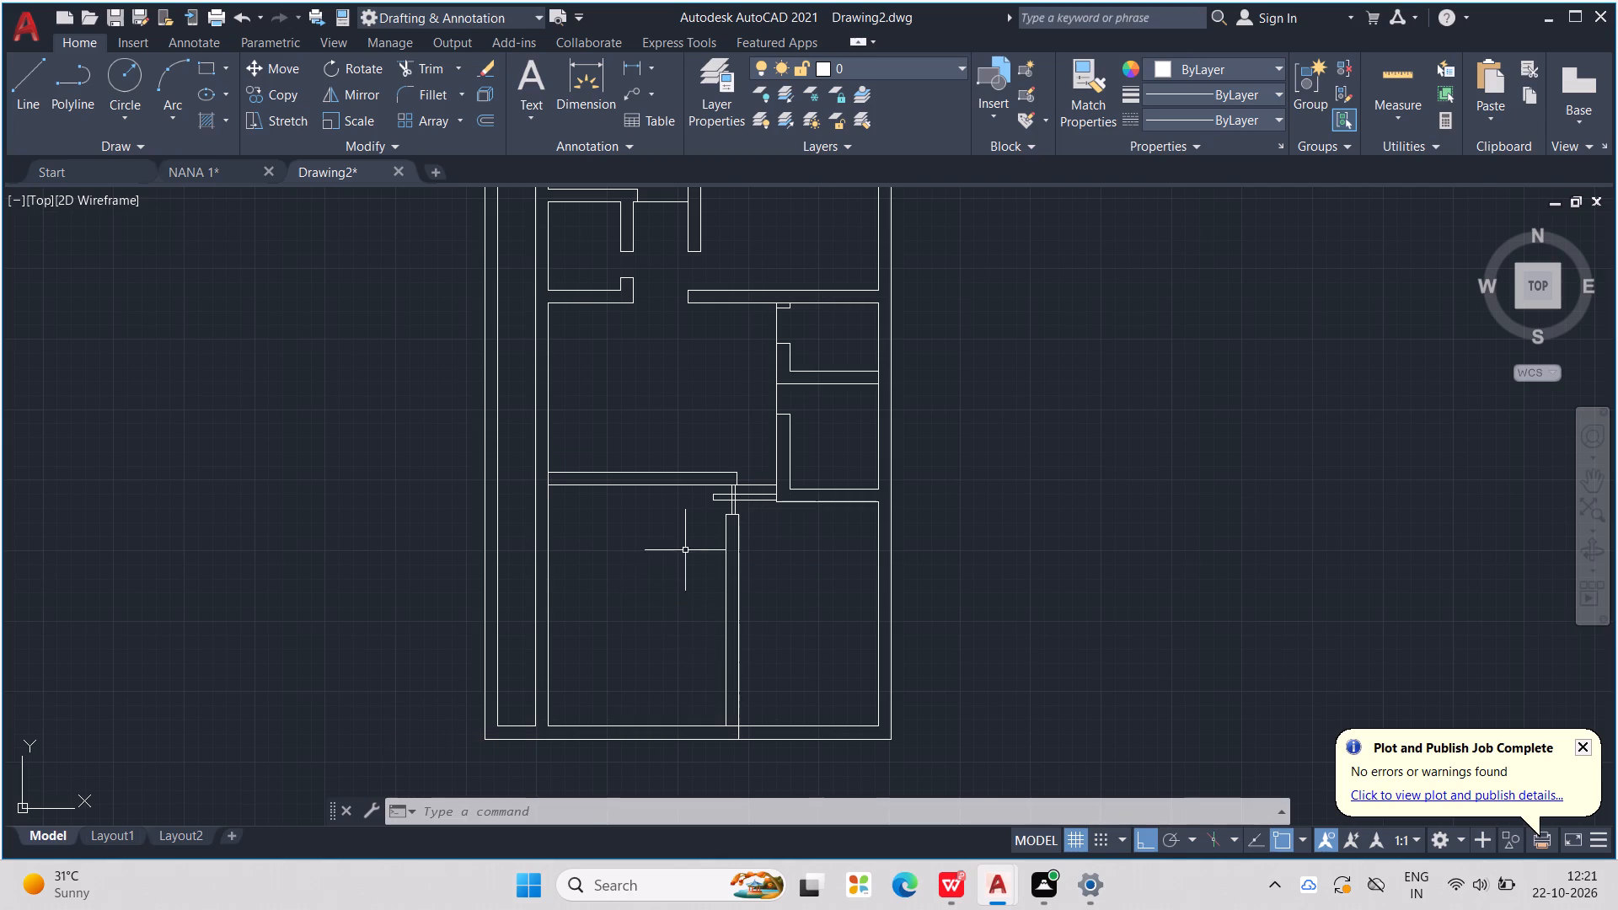
# Draw two short vertical lines across the 4.5" partition, one flush with the capped wall's west face and one just west of it.
pyautogui.scroll(2, 730, 503)
pyautogui.press('l')
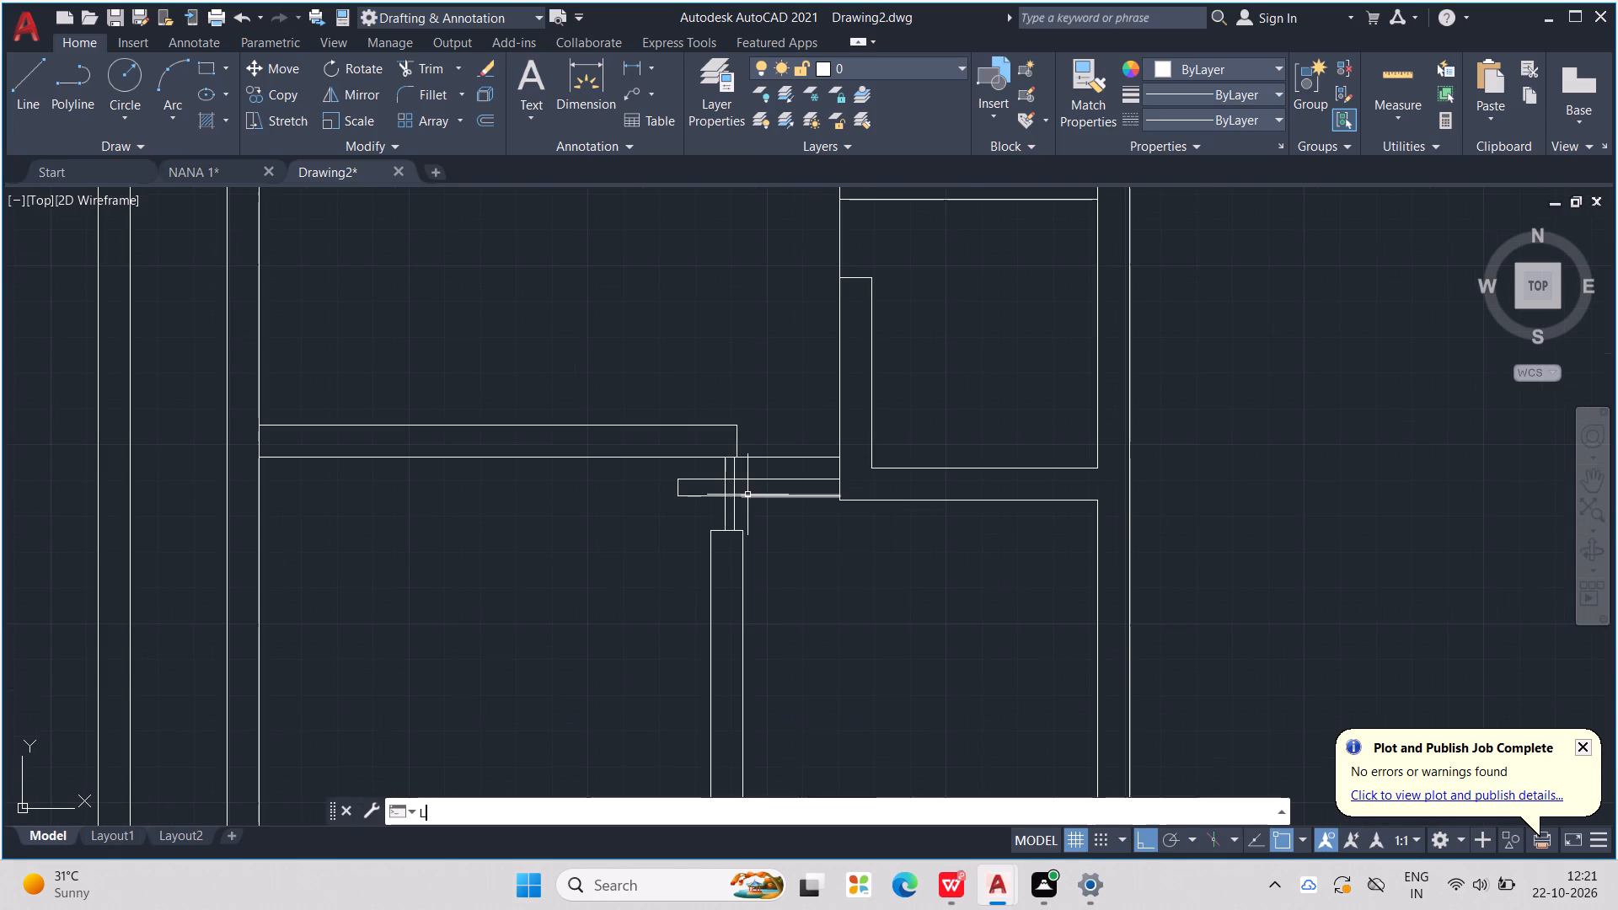
pyautogui.press('Return')
pyautogui.scroll(1, 759, 482)
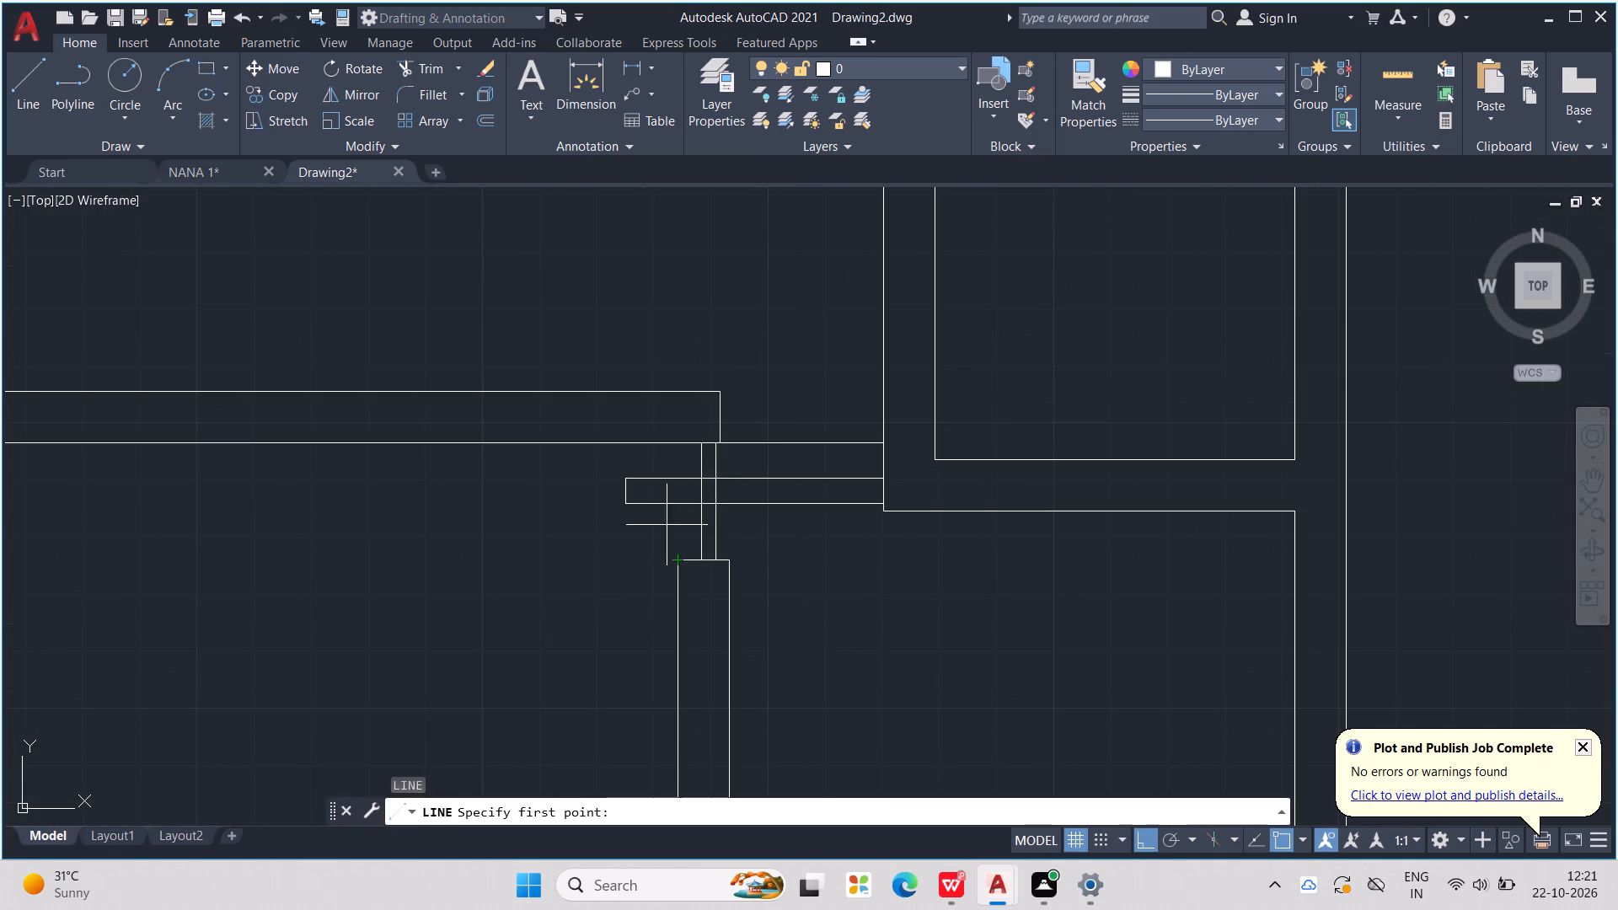
pyautogui.click(670, 504)
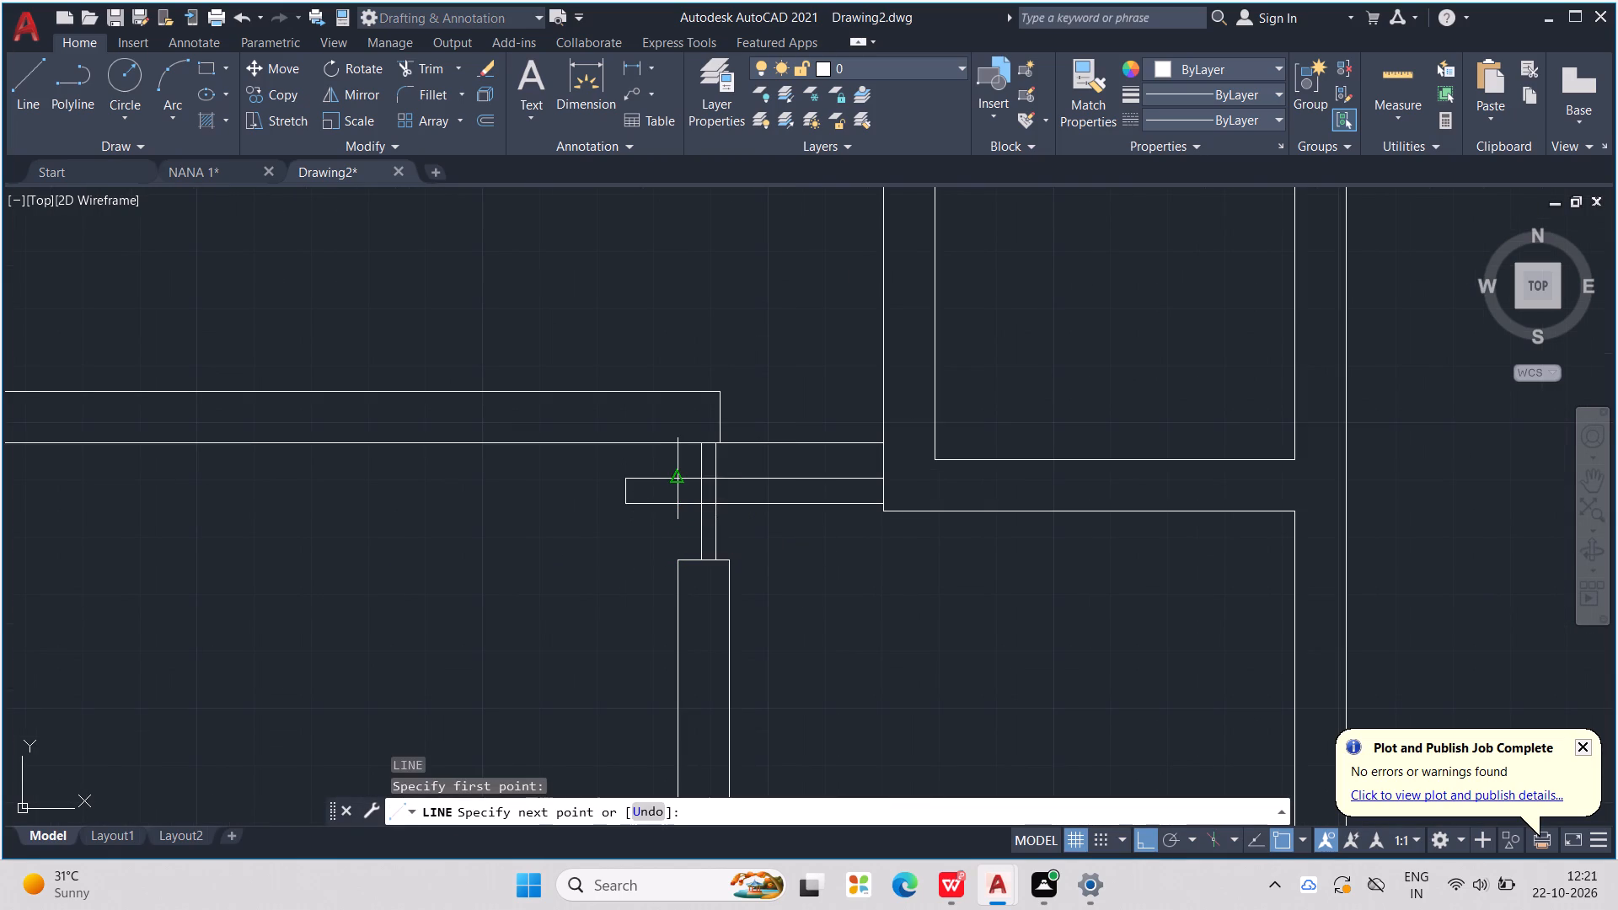
pyautogui.click(671, 474)
pyautogui.scroll(4, 670, 474)
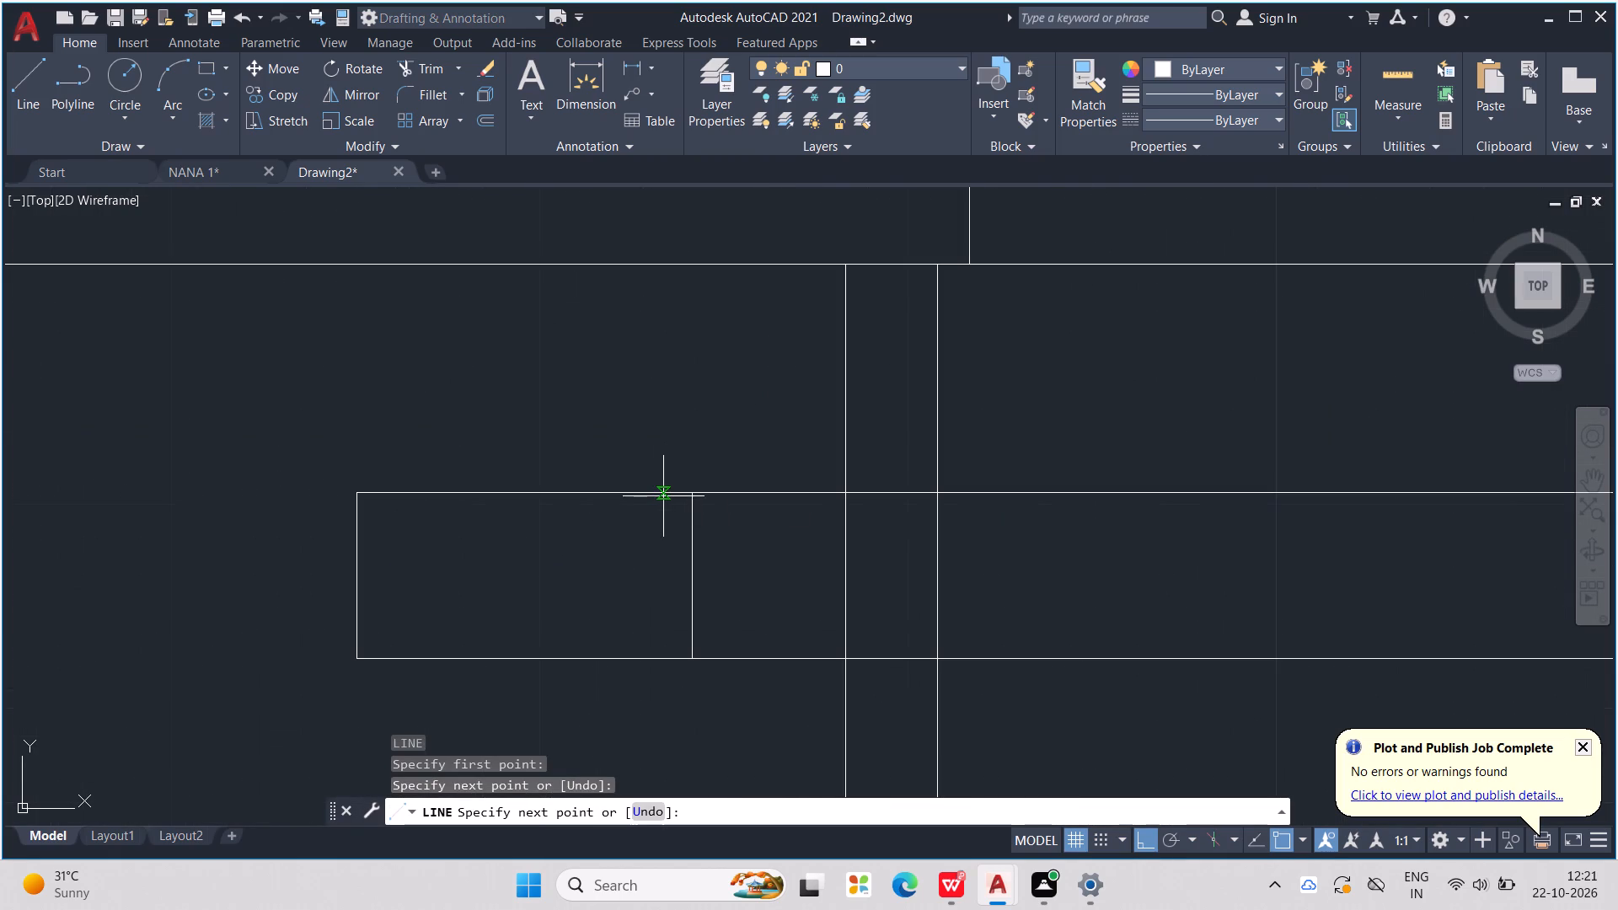
pyautogui.click(646, 494)
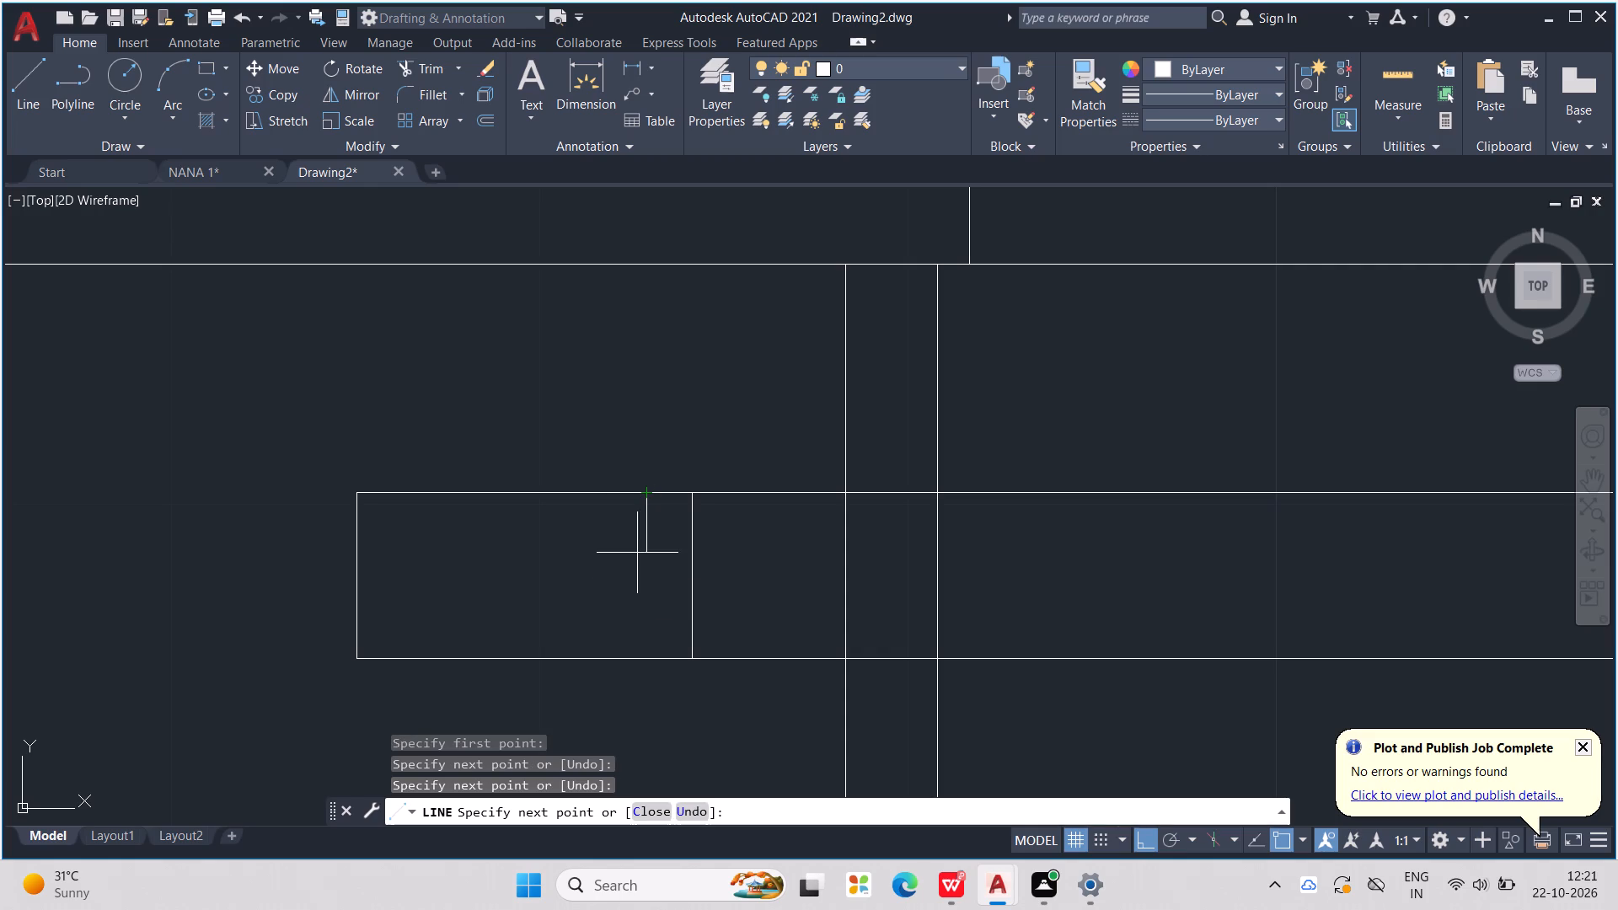
pyautogui.click(648, 665)
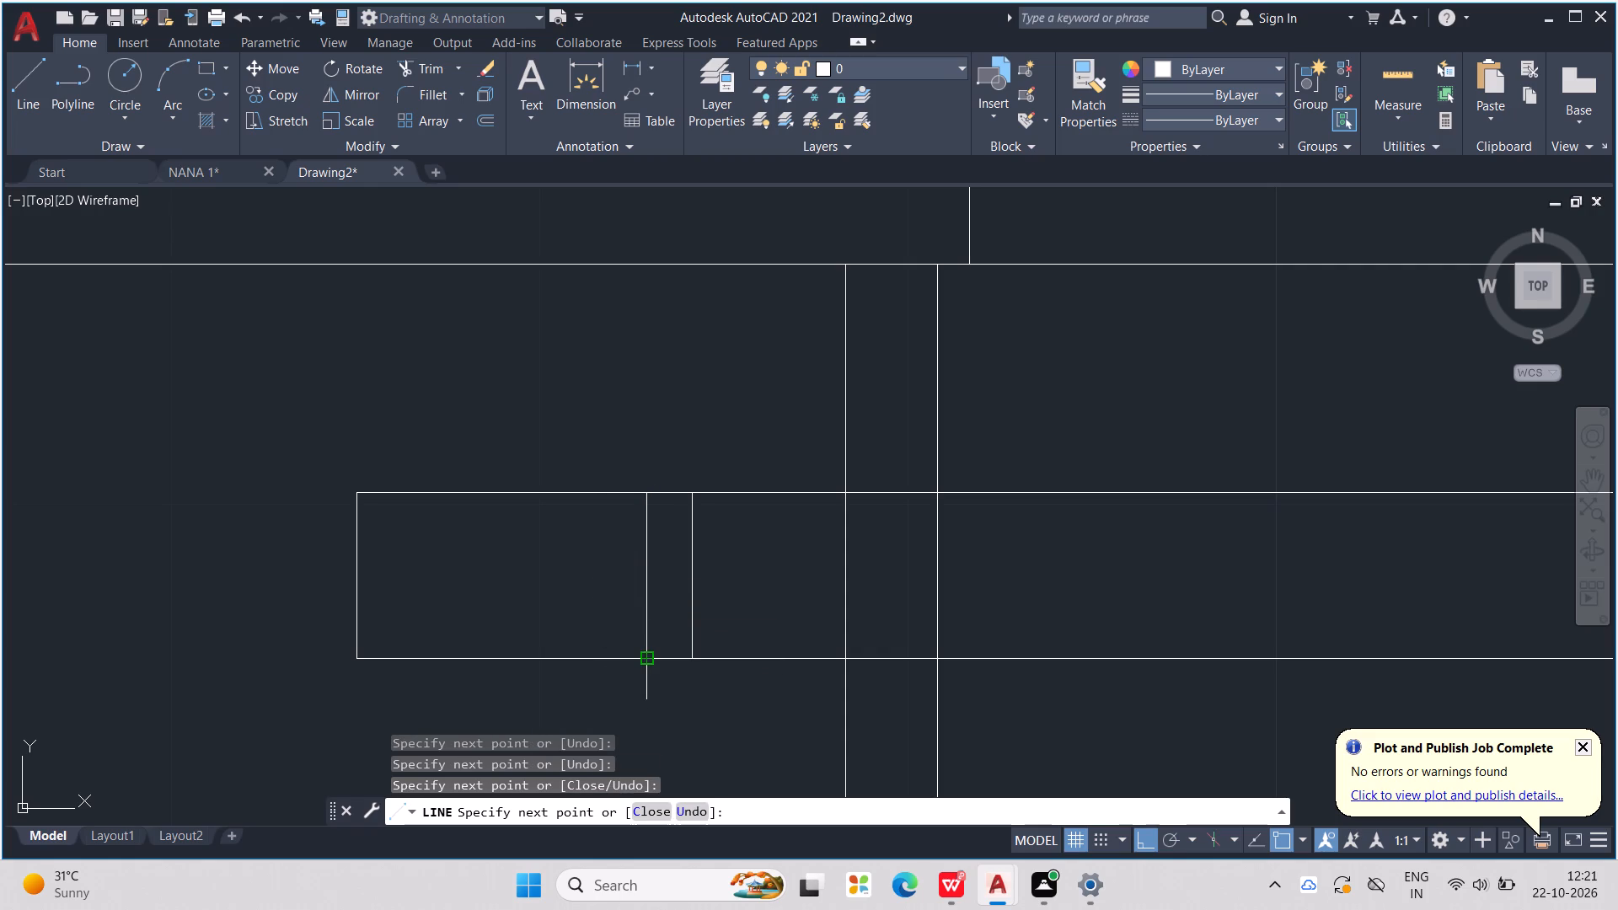
pyautogui.press('Escape')
pyautogui.press('Escape')
pyautogui.press('Escape')
# Trim the 4.5" partition's western end back to the outer short line and remove the inner short line.
pyautogui.press('t')
pyautogui.press('r')
pyautogui.press('Return')
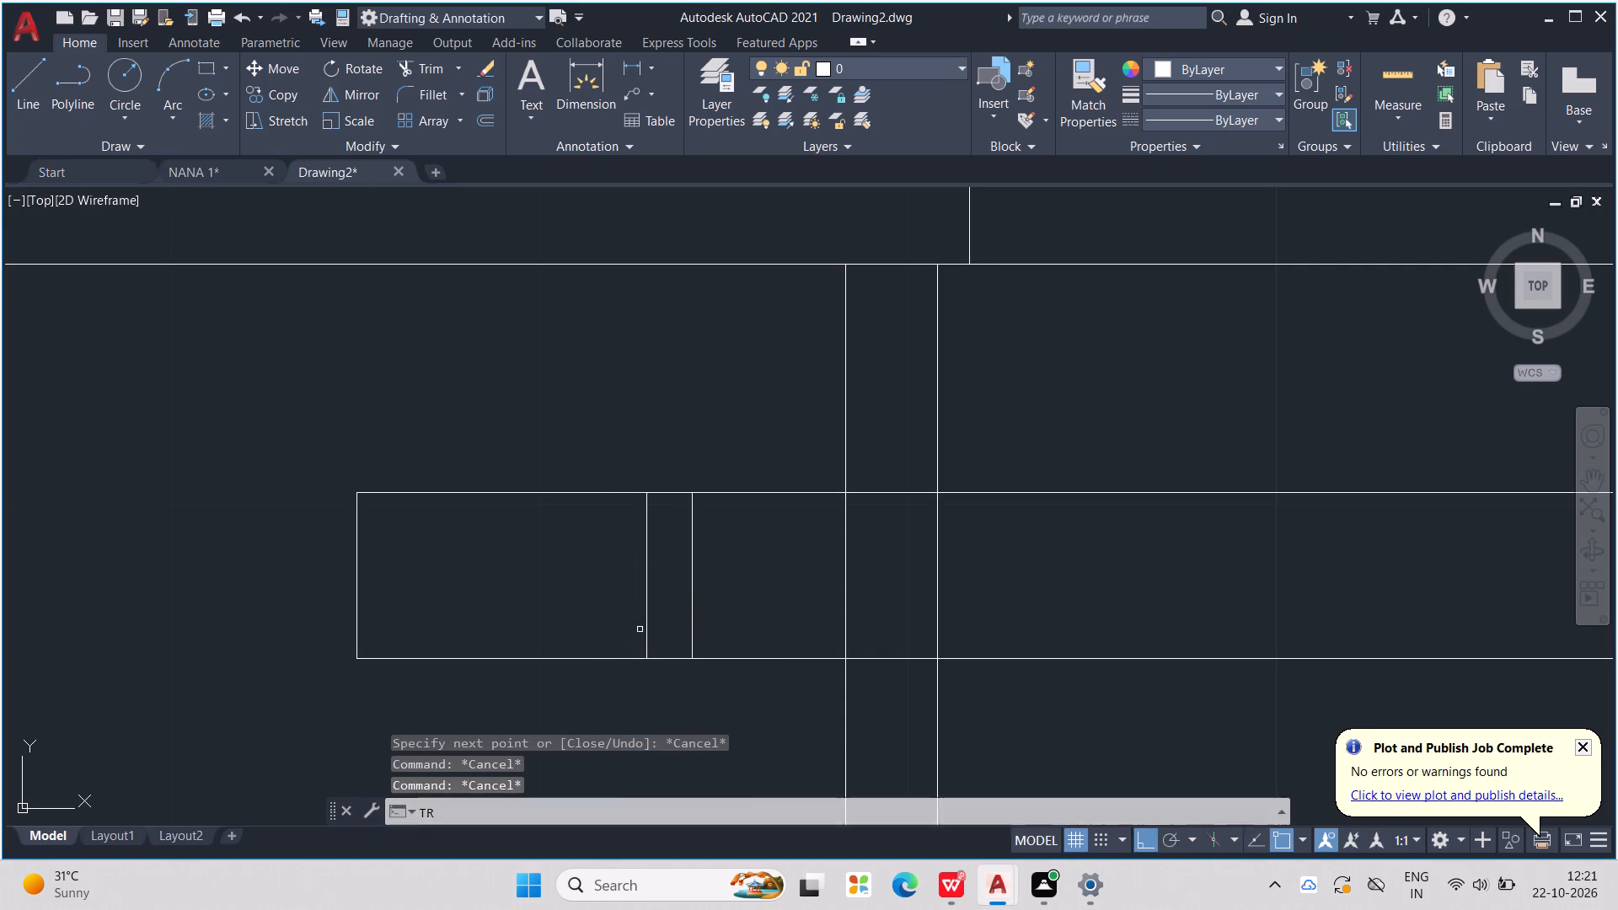
pyautogui.scroll(-2, 639, 570)
pyautogui.moveTo(606, 512); pyautogui.dragTo(553, 618)
pyautogui.moveTo(546, 583); pyautogui.dragTo(452, 581)
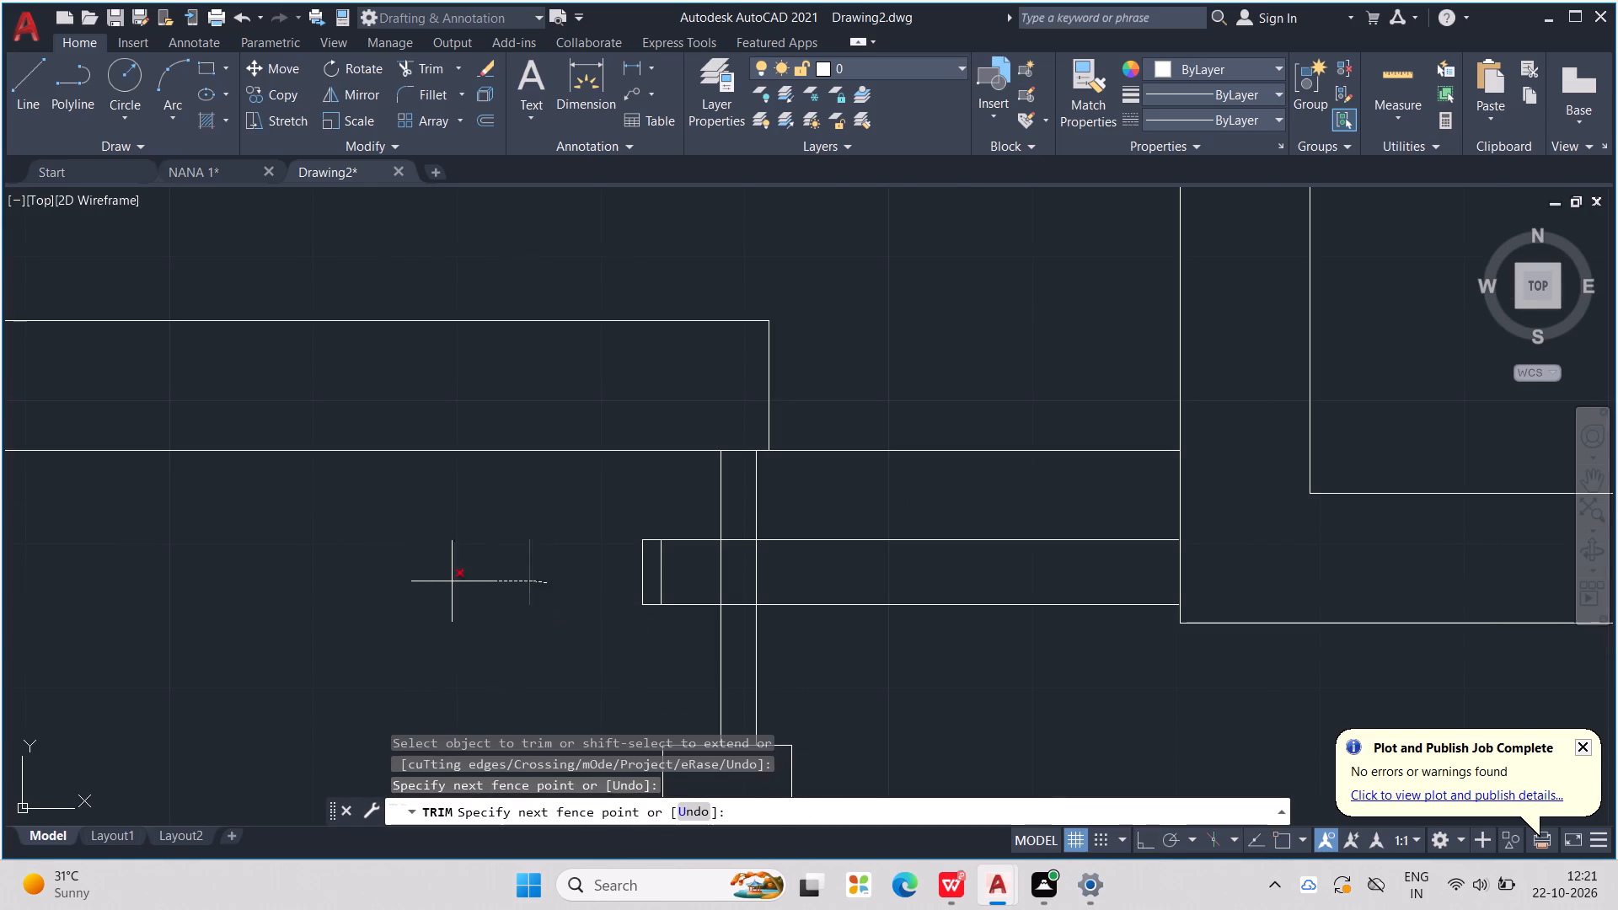
pyautogui.moveTo(452, 581); pyautogui.dragTo(451, 581)
pyautogui.scroll(1, 652, 590)
pyautogui.moveTo(671, 569); pyautogui.dragTo(657, 575)
pyautogui.scroll(-3, 662, 563)
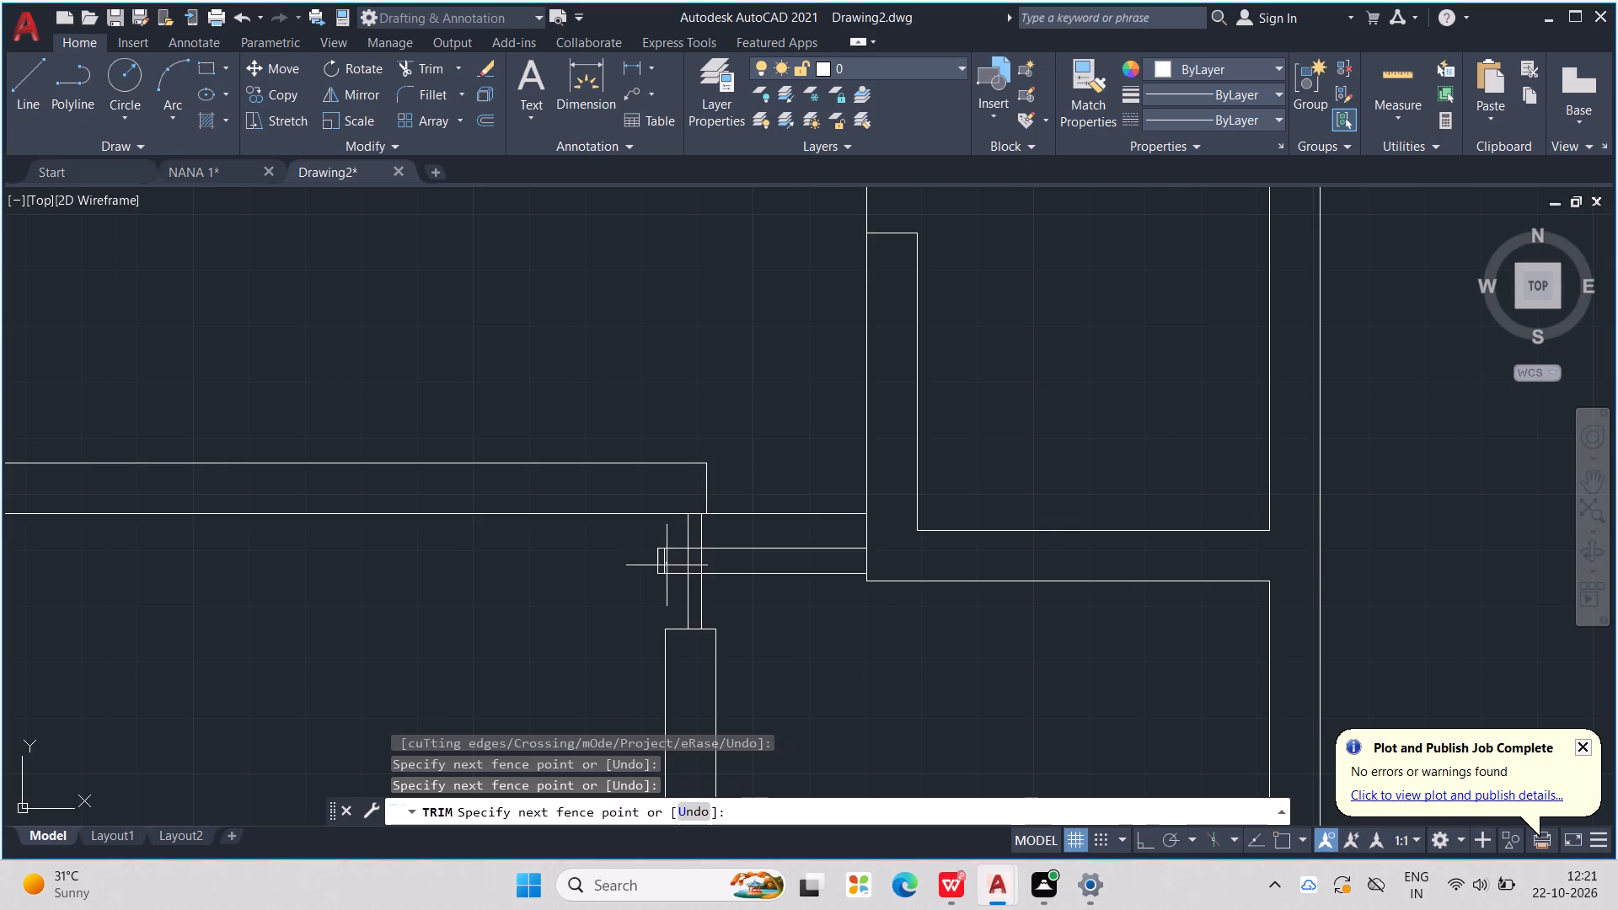
pyautogui.click(664, 566)
pyautogui.click(664, 564)
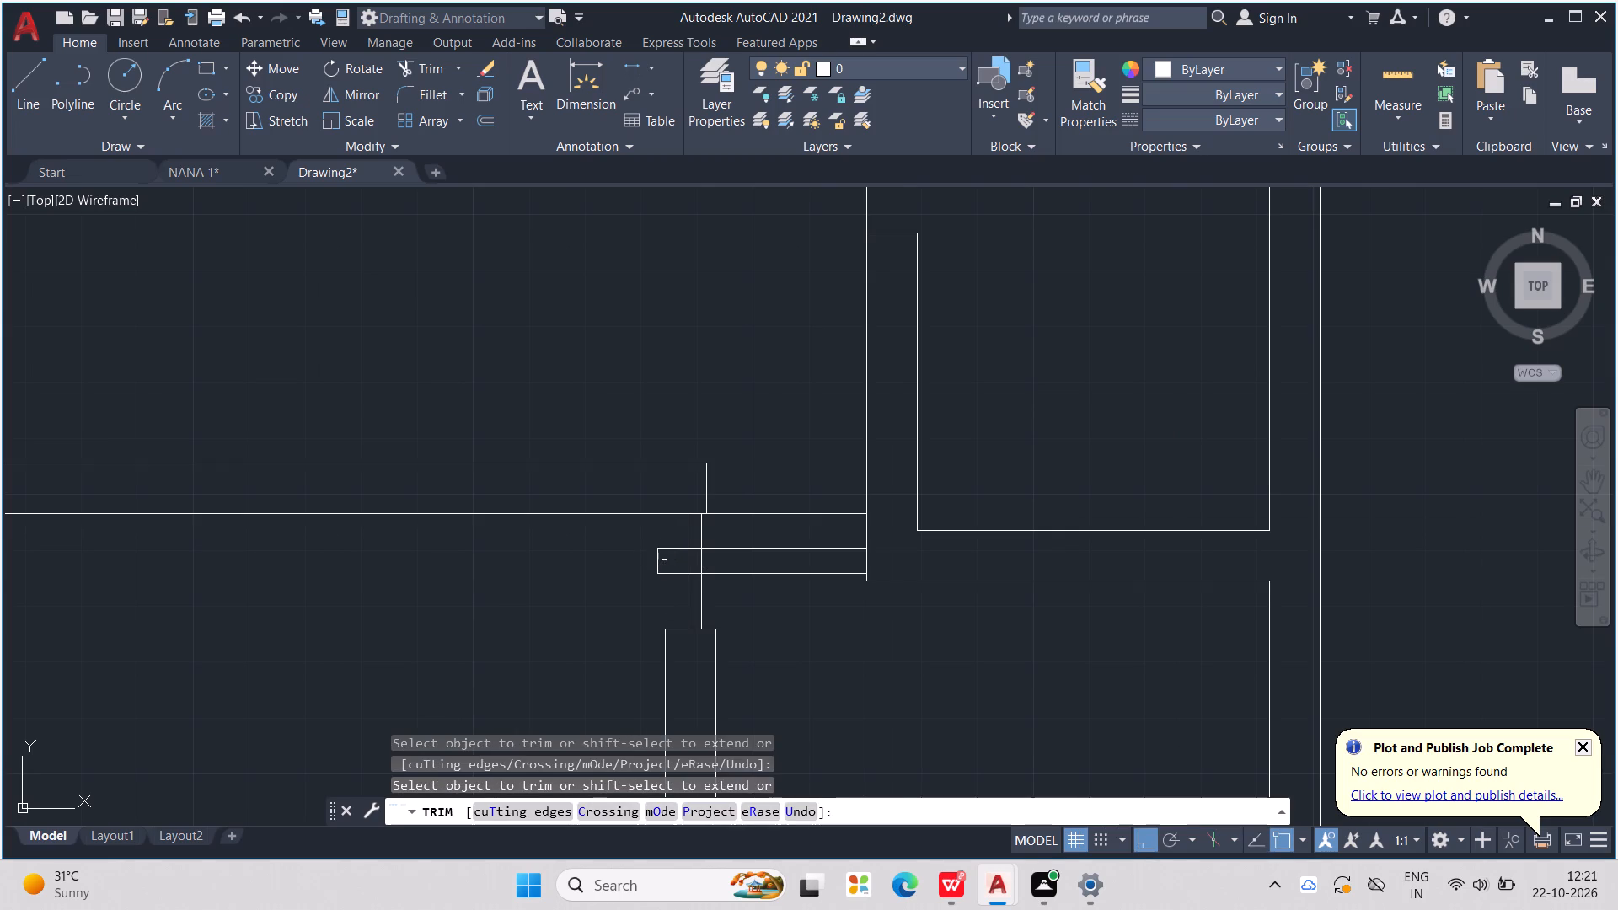
pyautogui.scroll(-2, 664, 562)
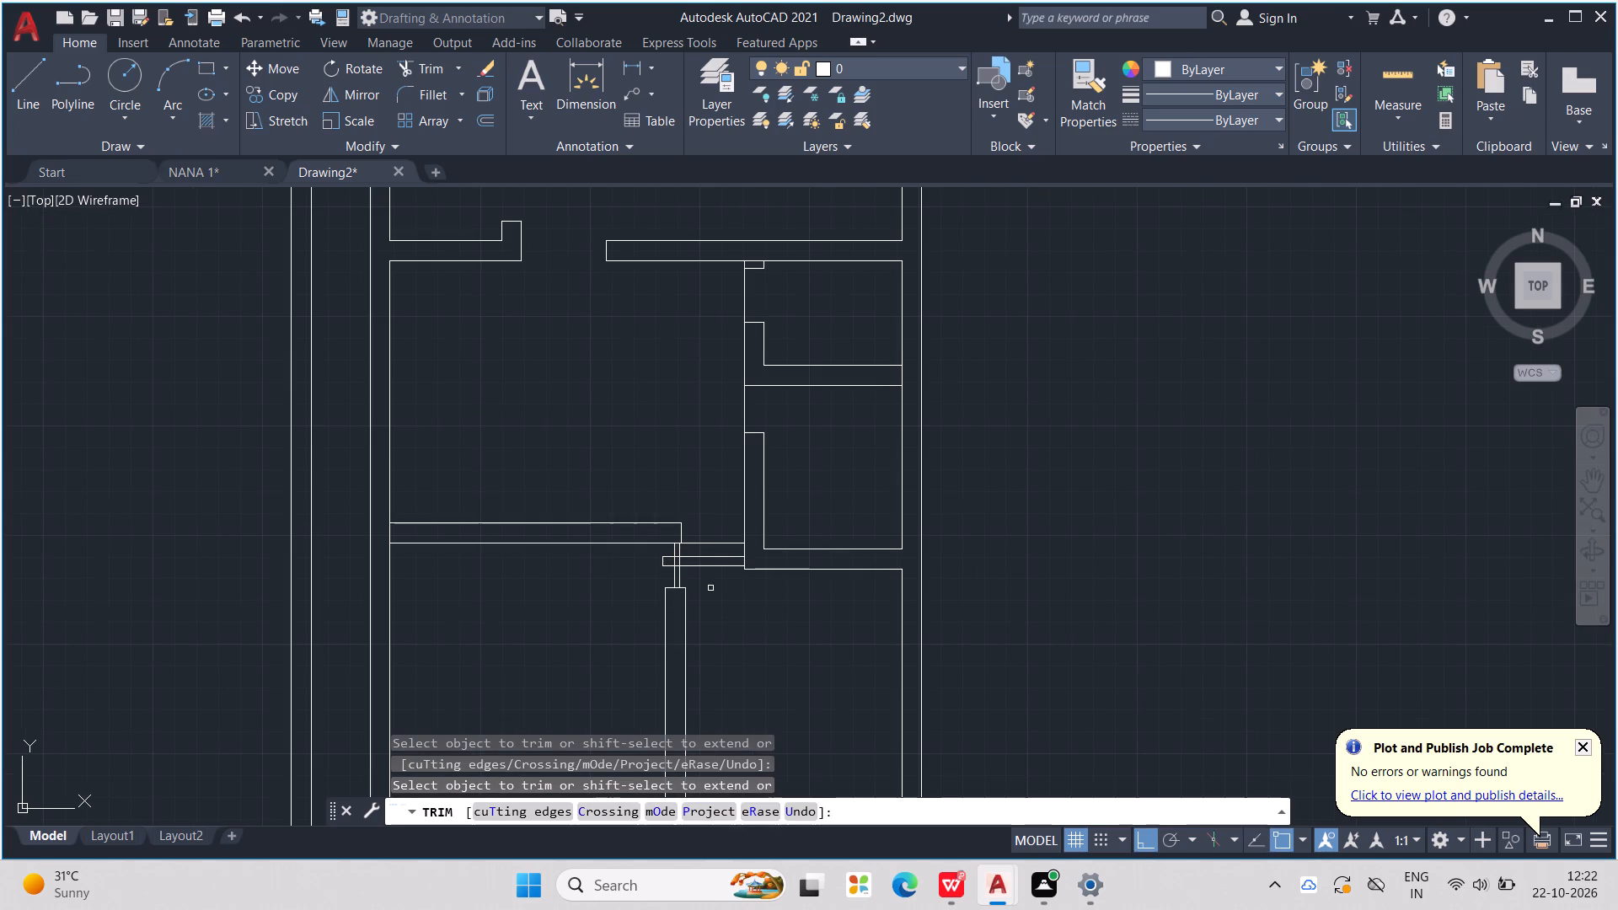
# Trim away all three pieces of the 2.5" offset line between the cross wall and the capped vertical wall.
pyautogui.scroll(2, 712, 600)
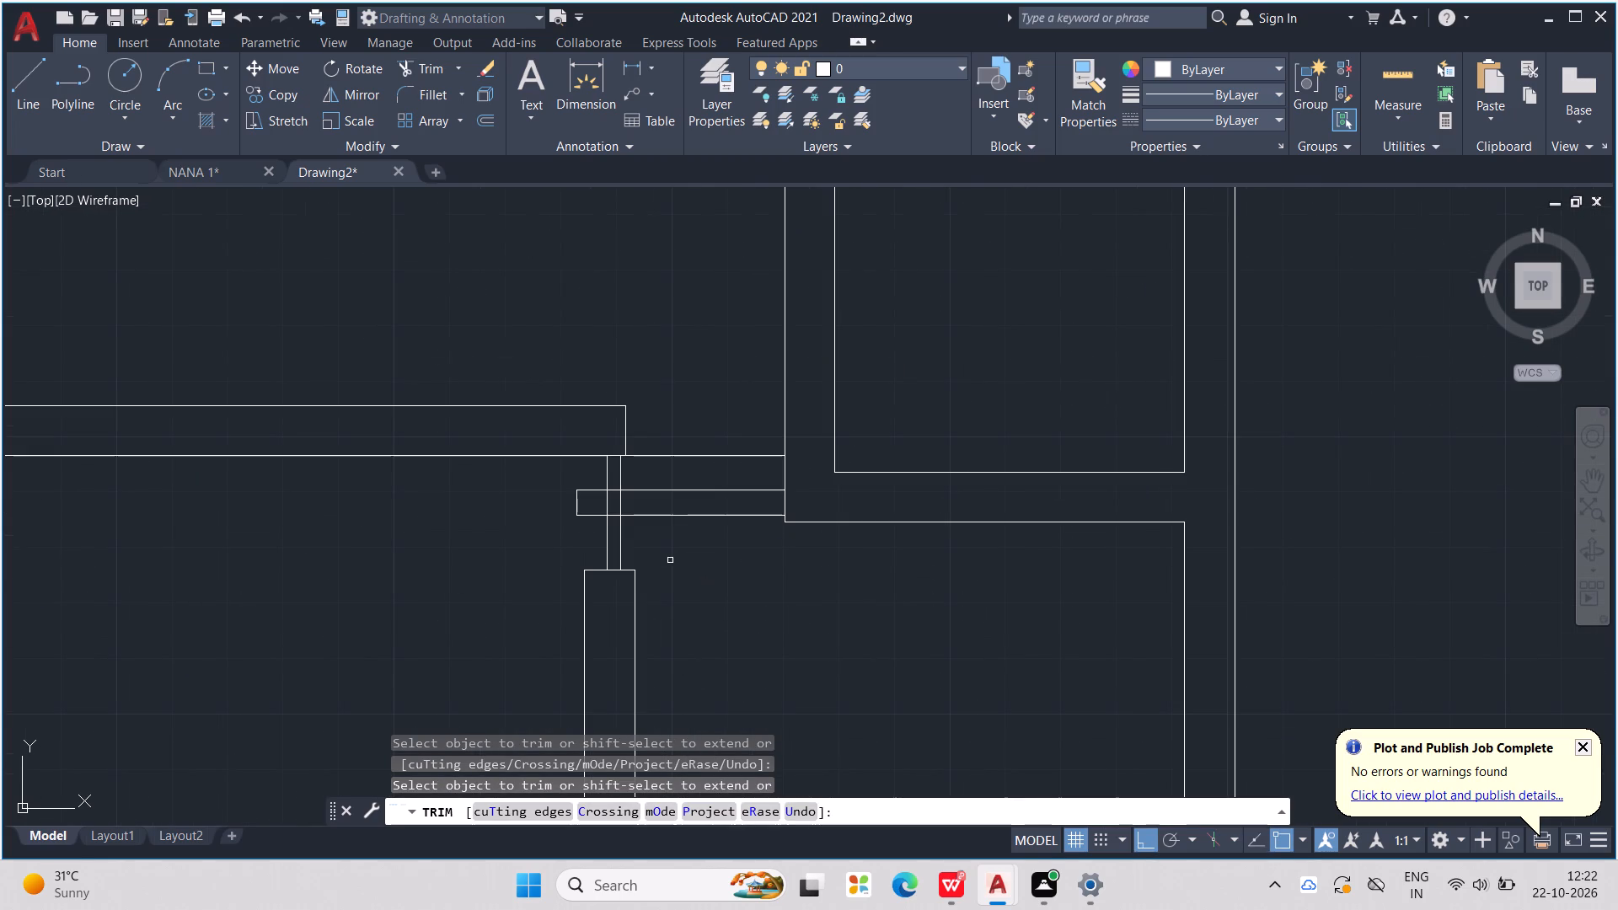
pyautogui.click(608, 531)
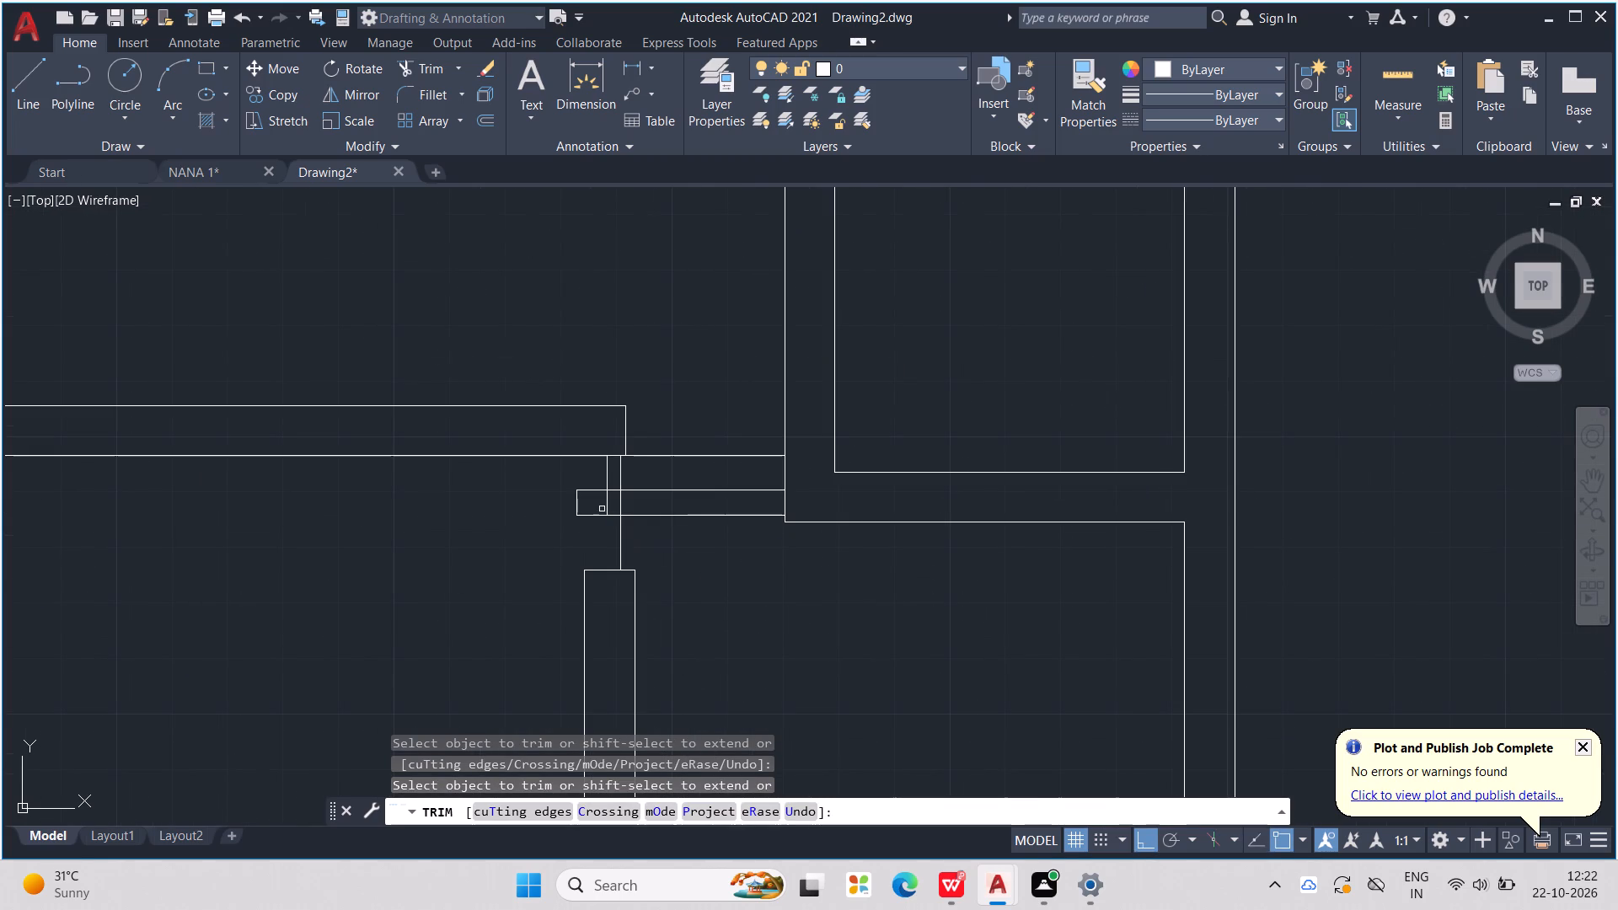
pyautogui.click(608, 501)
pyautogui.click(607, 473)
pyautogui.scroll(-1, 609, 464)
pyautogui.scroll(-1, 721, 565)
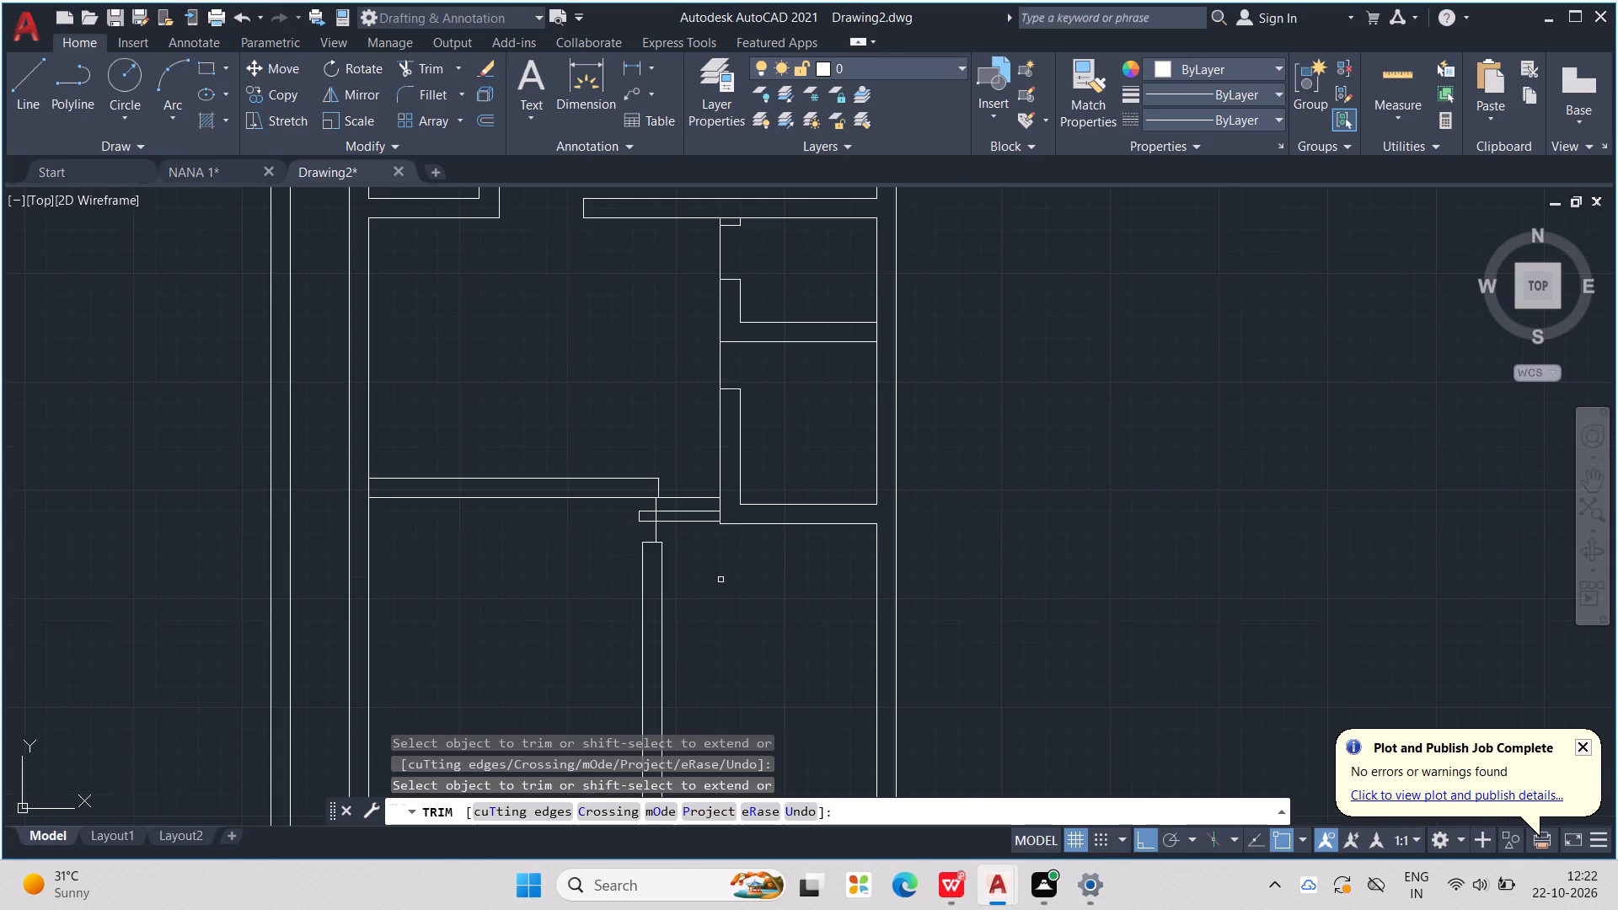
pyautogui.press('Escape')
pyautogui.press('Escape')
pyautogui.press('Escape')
# Draw a horizontal line across the southeast room from the capped wall's east face to the outer wall's inner face, near the room's south end.
pyautogui.moveTo(723, 619); pyautogui.dragTo(689, 507, button='middle')
pyautogui.press('Escape')
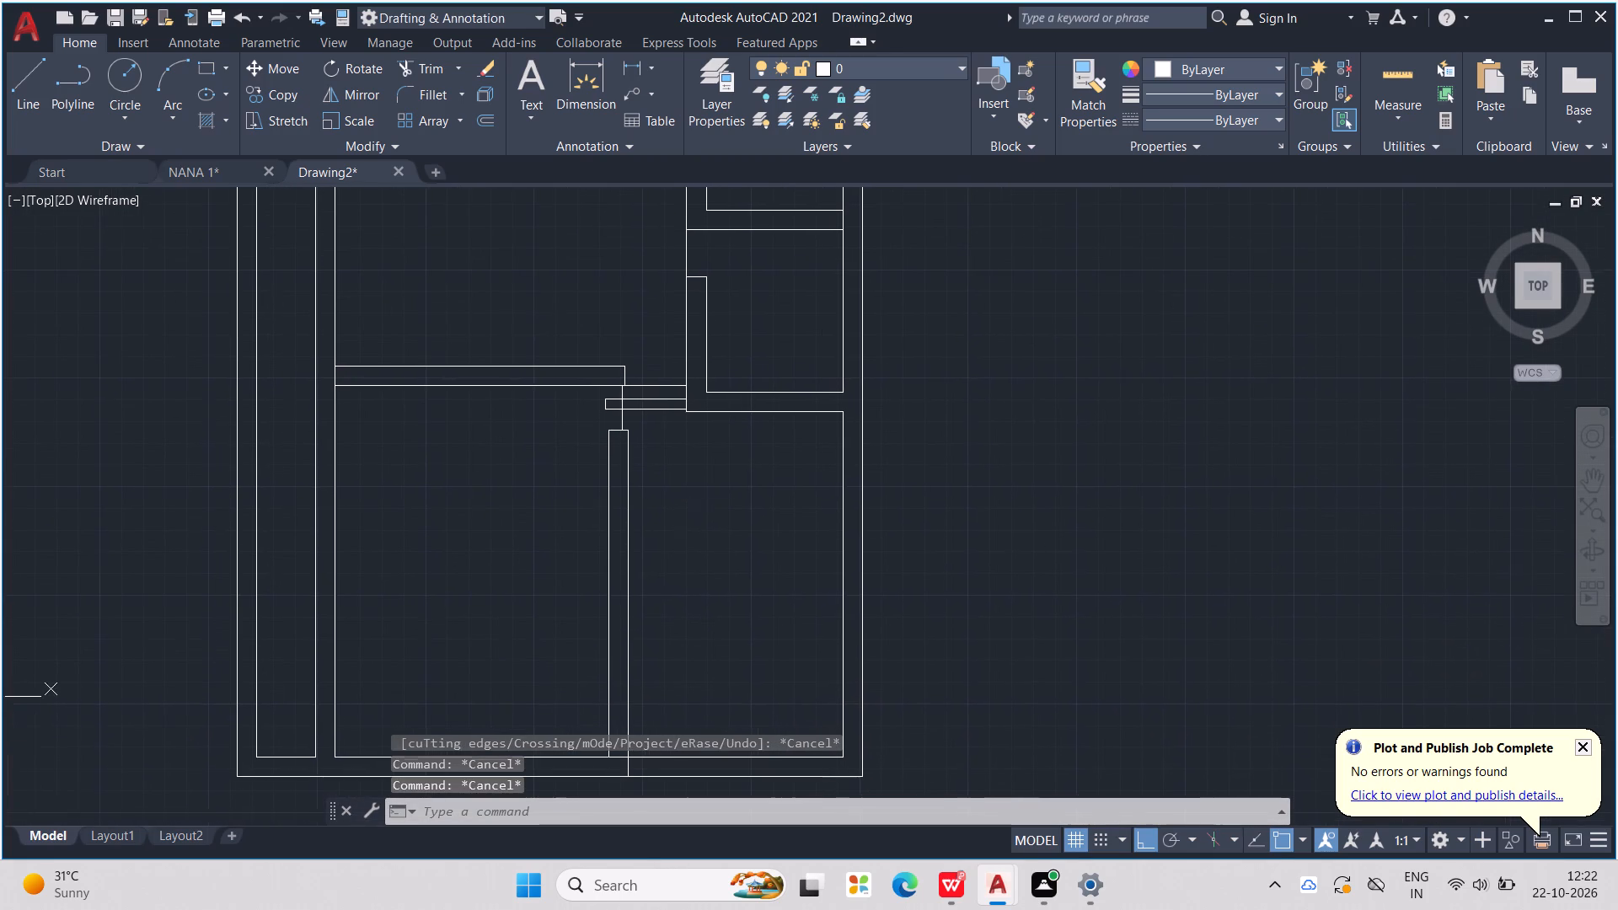
pyautogui.press('Escape')
pyautogui.press('Escape')
pyautogui.press('l')
pyautogui.press('Return')
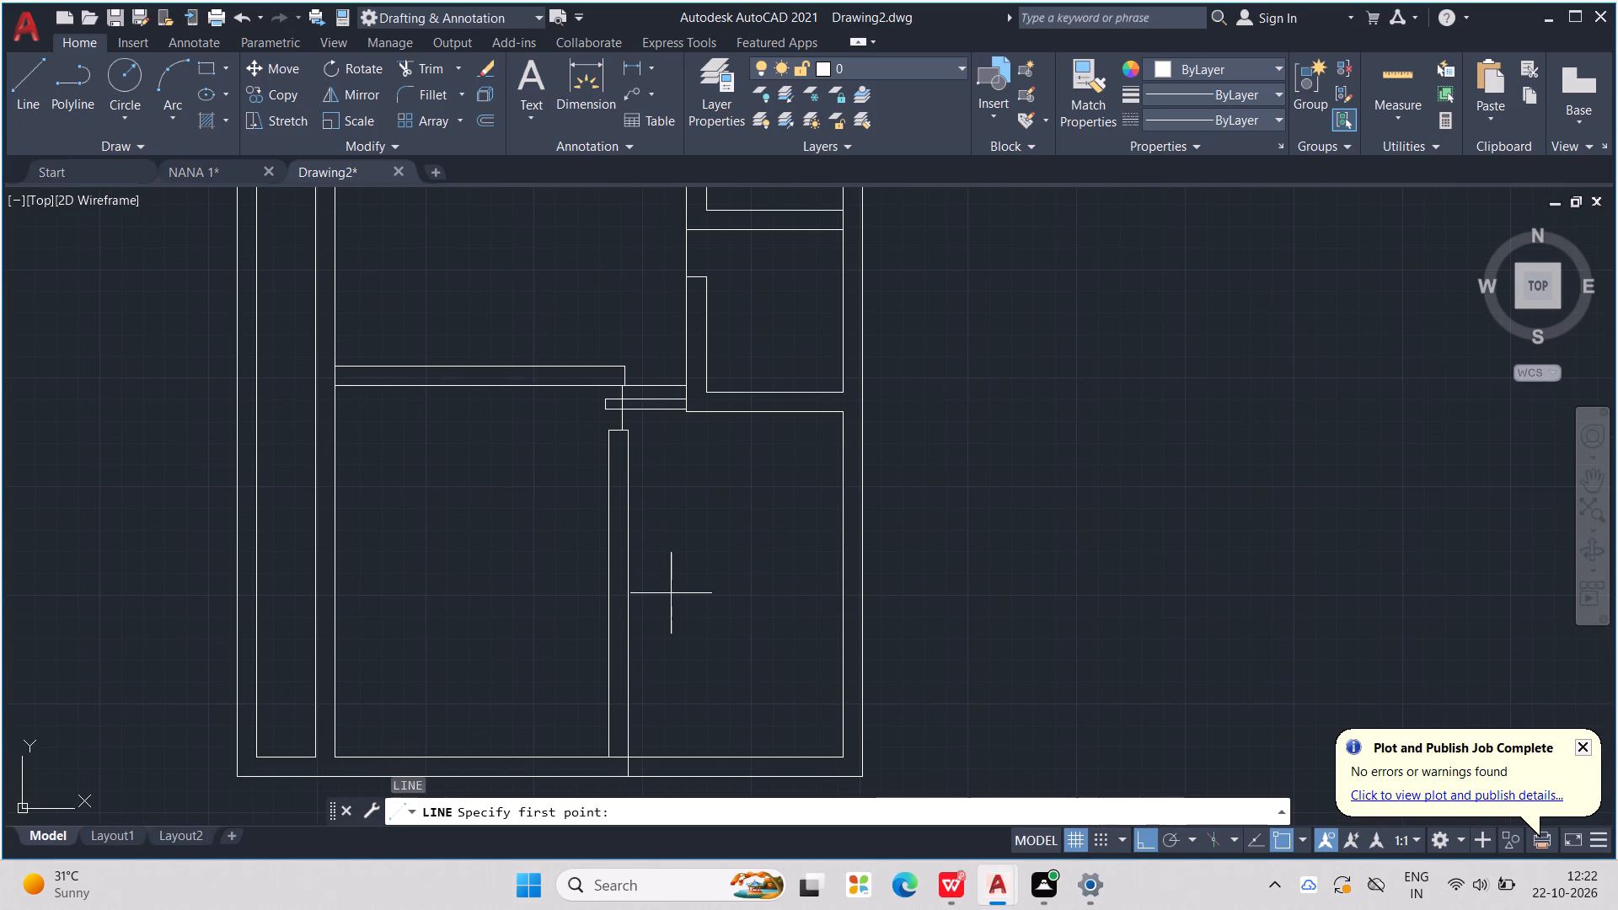
pyautogui.click(629, 688)
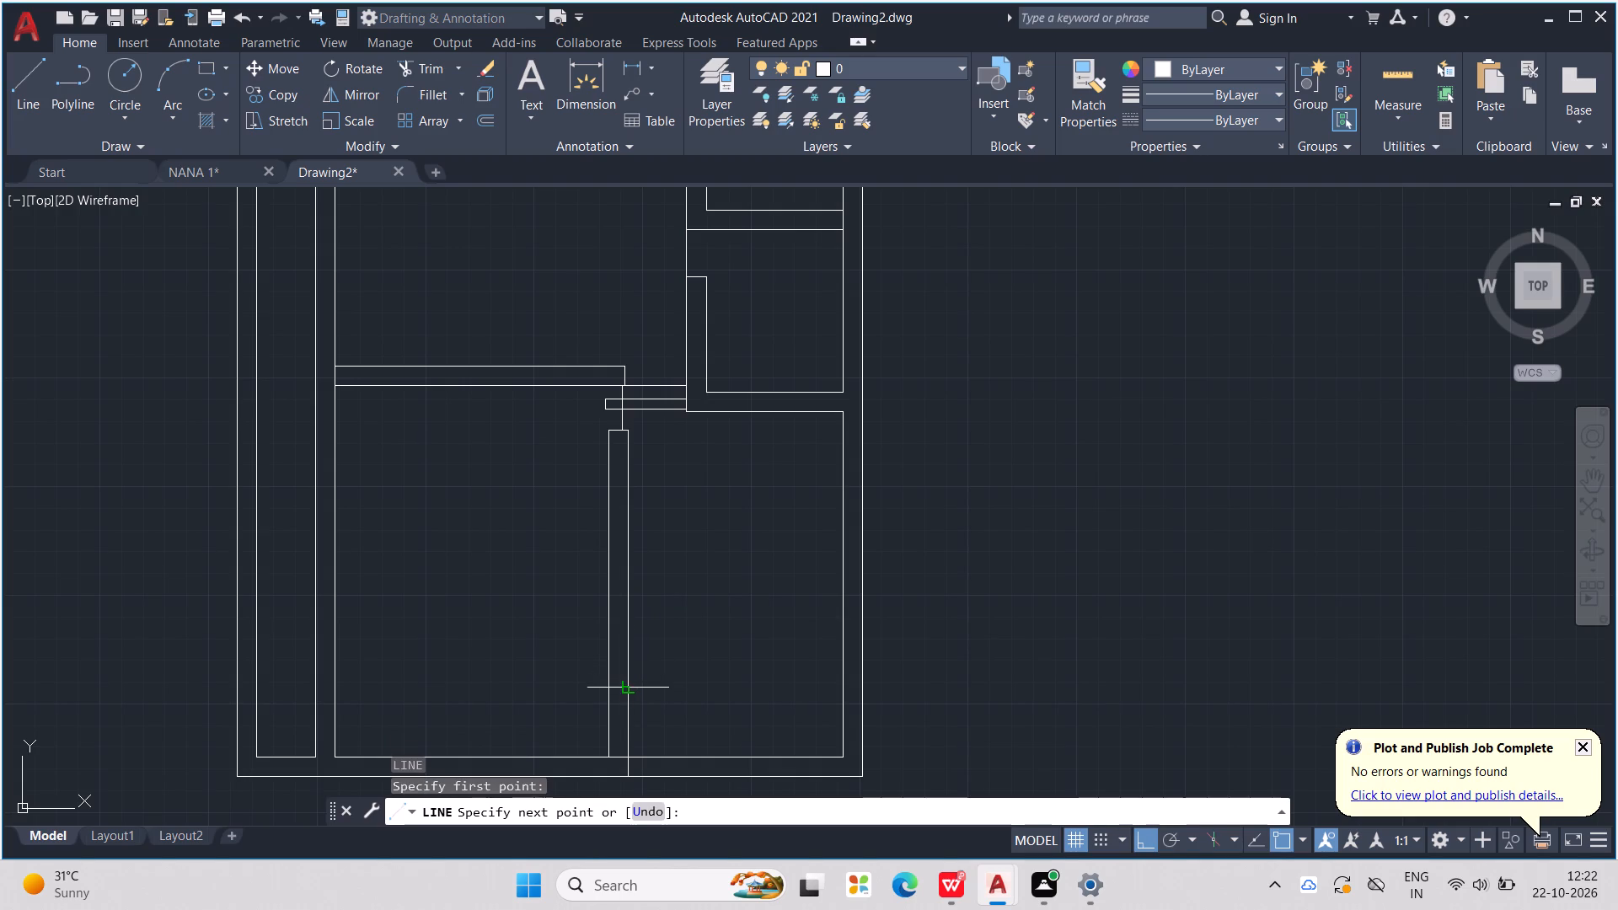
pyautogui.click(846, 690)
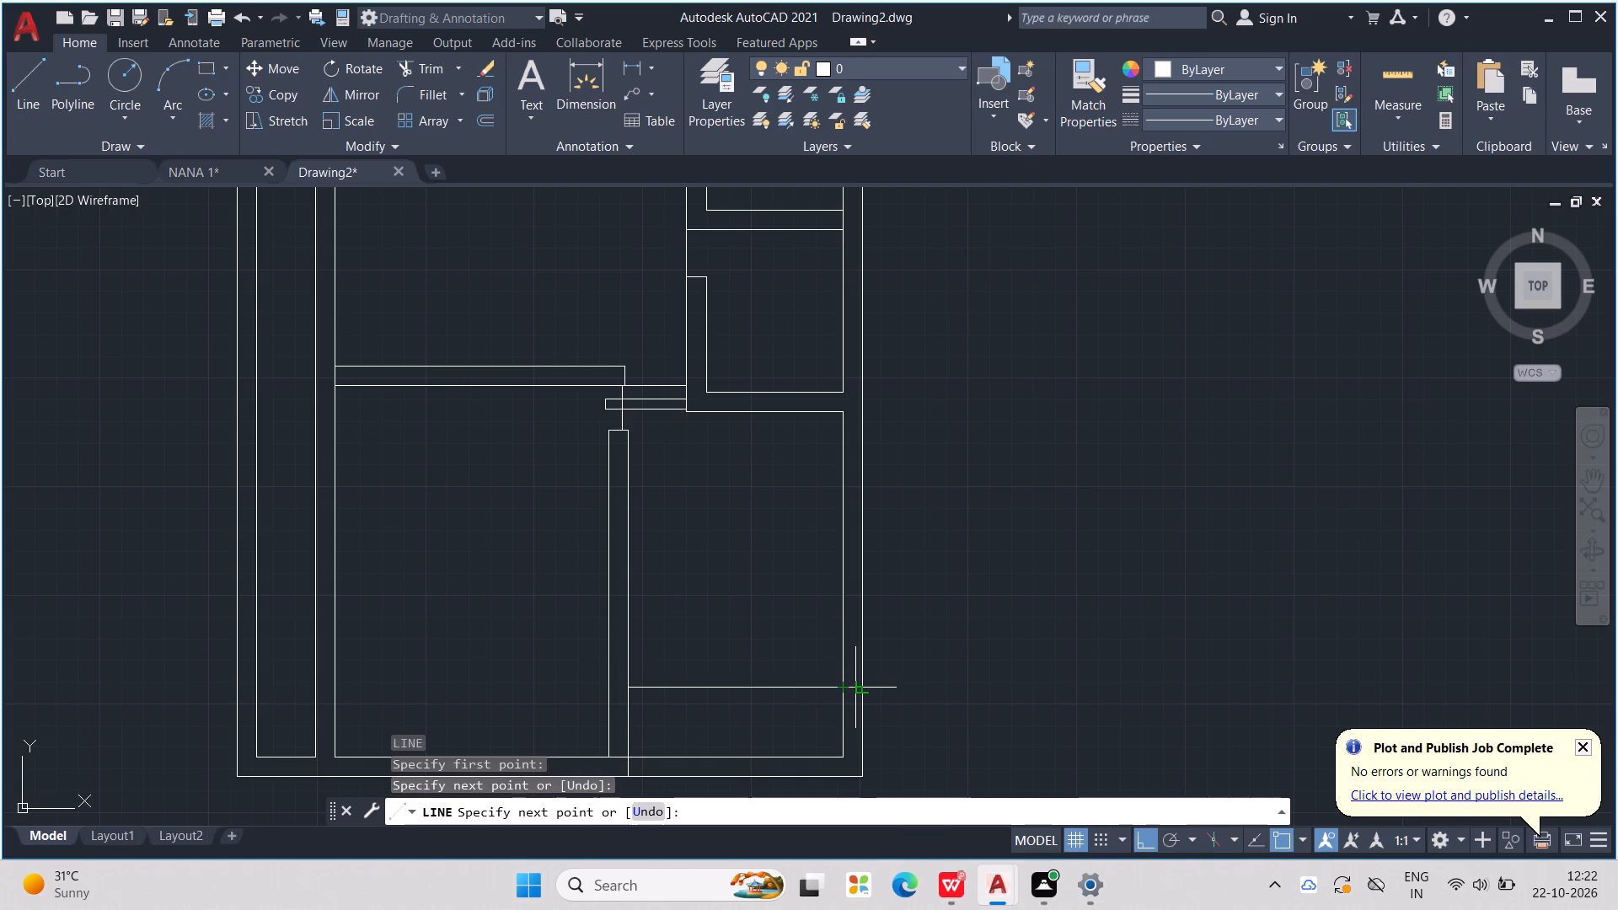
pyautogui.press('Escape')
pyautogui.press('Escape')
# Offset the southeast room's new horizontal line 9' northward.
pyautogui.write('OFF')
pyautogui.press('Return')
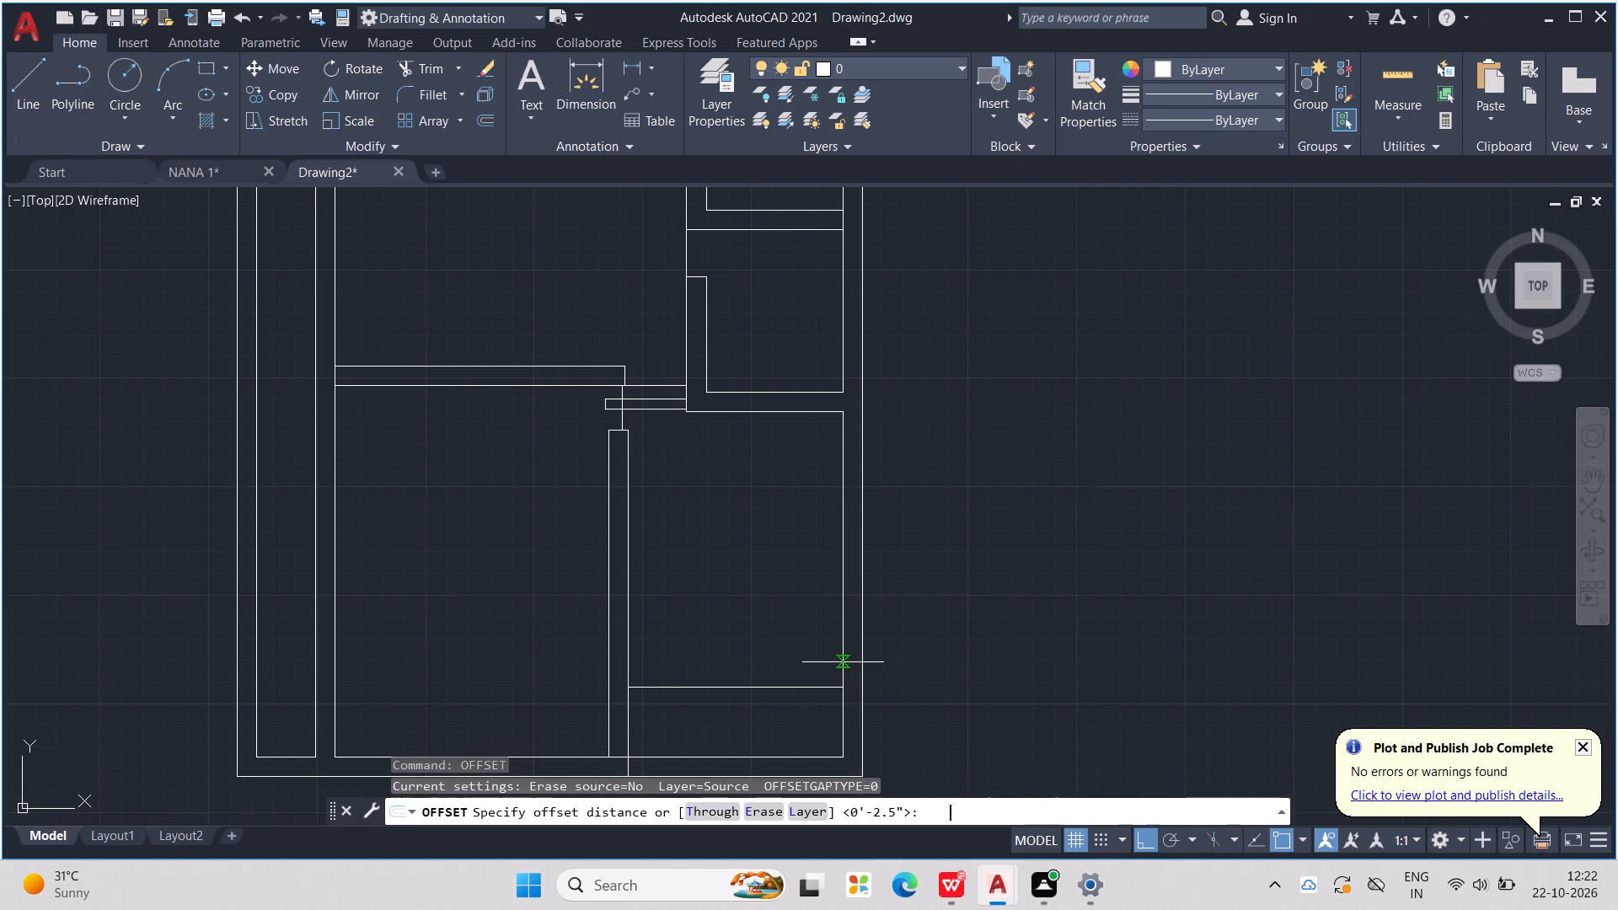
pyautogui.write("9'")
pyautogui.press('Return')
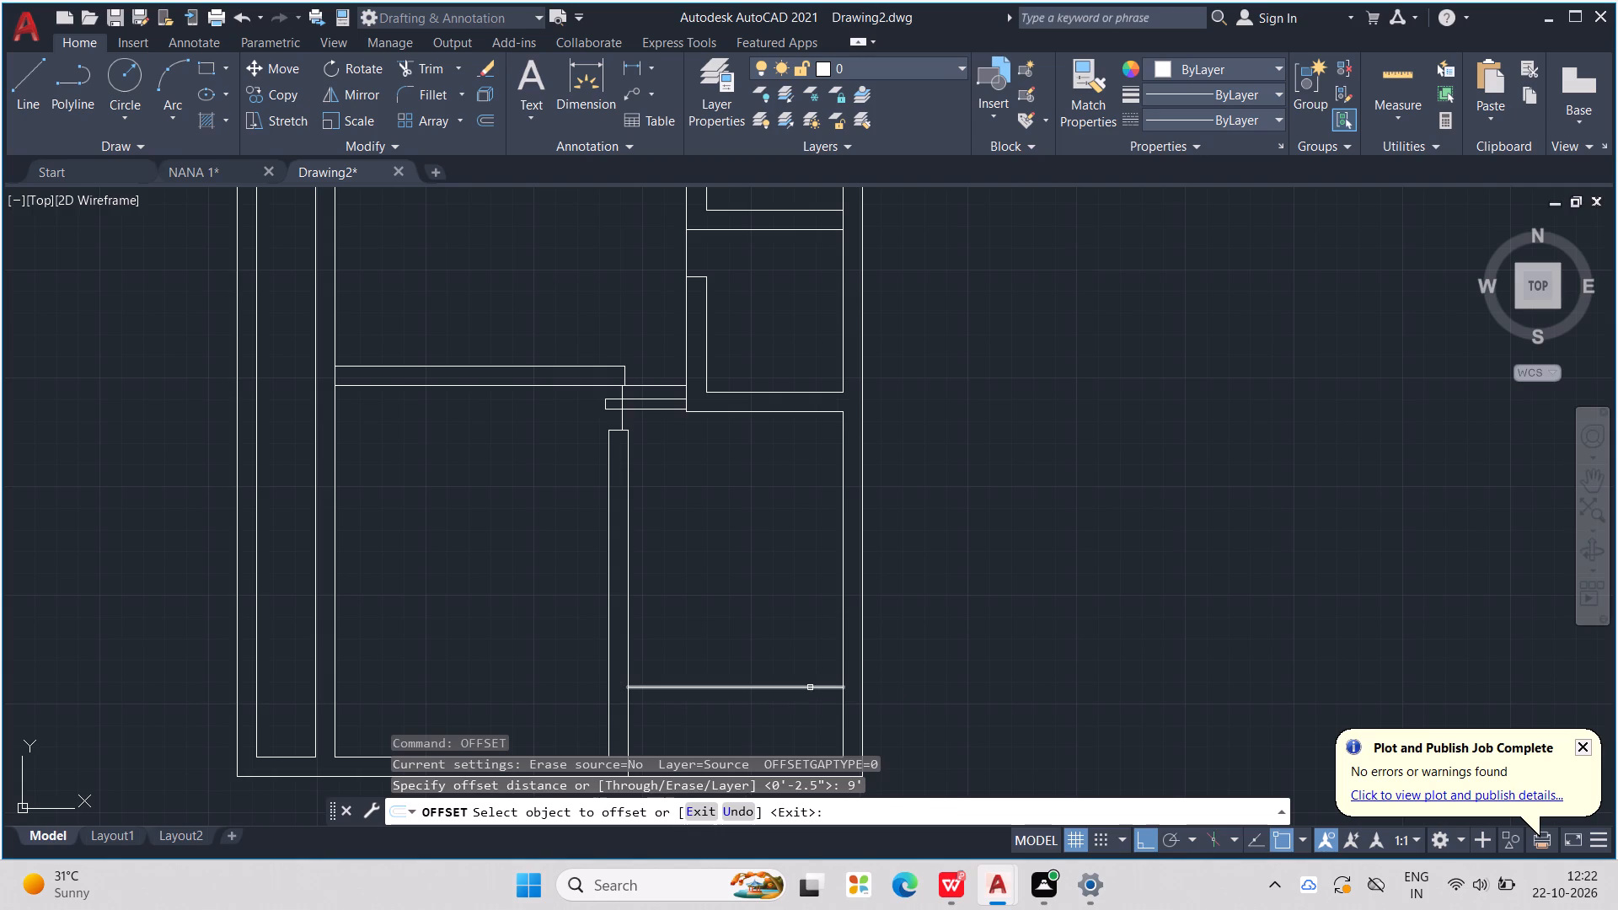
pyautogui.click(810, 688)
pyautogui.click(808, 646)
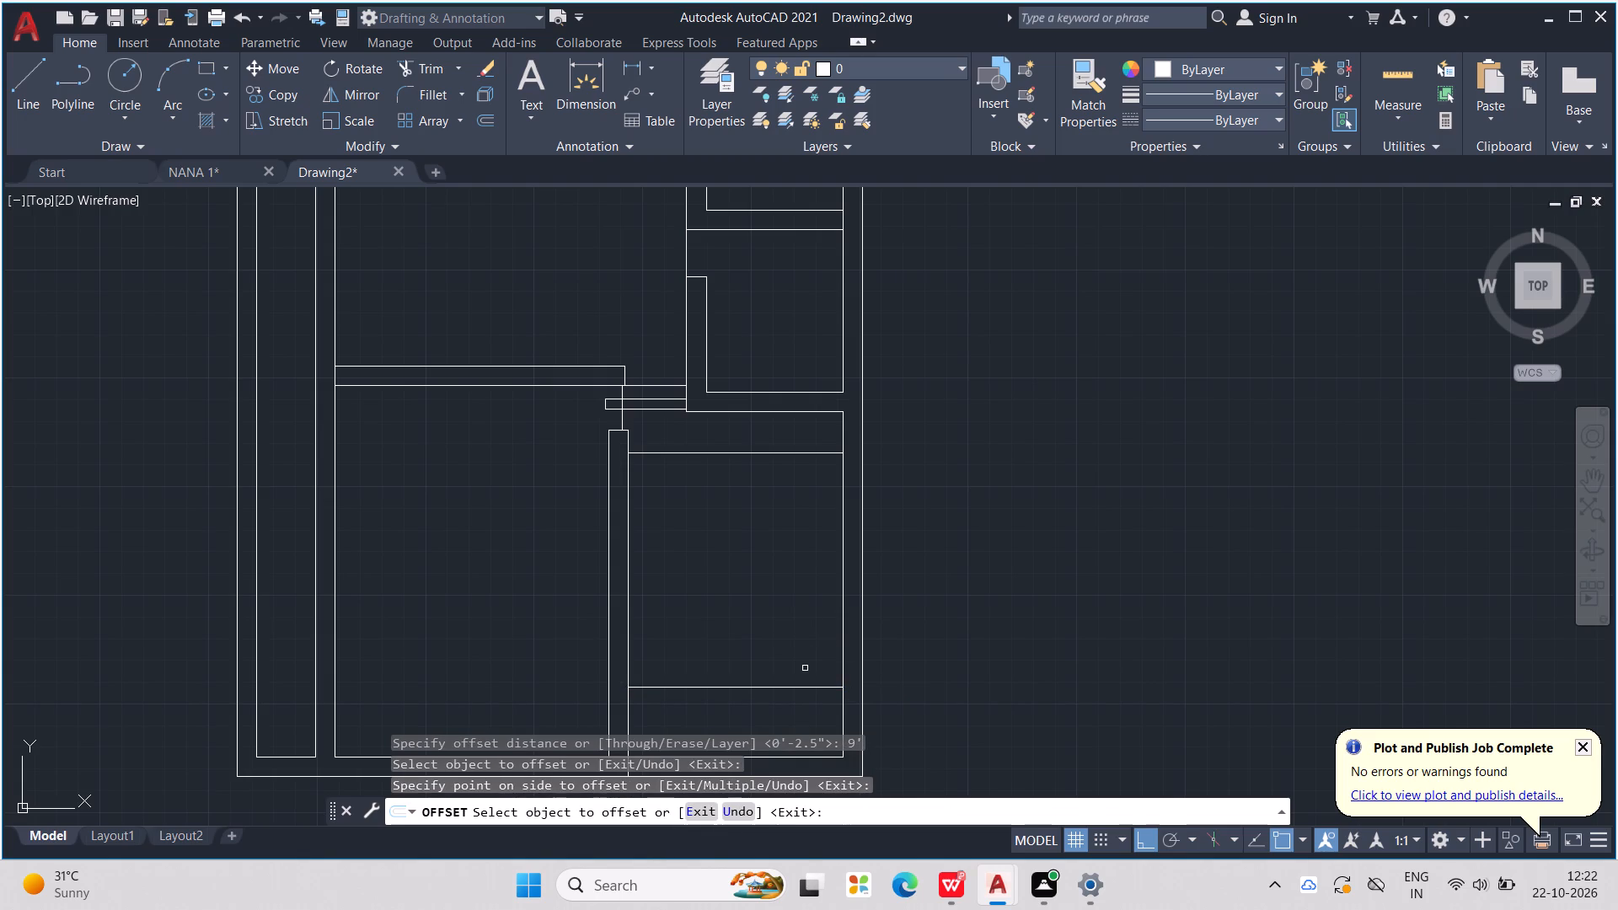
pyautogui.hotkey('ctrl', 'x')
pyautogui.press('Escape')
pyautogui.press('Escape')
pyautogui.press('Escape')
pyautogui.press('Escape')
pyautogui.press('Escape')
pyautogui.press('Escape')
pyautogui.press('Escape')
pyautogui.press('Escape')
pyautogui.press('Escape')
pyautogui.press('Escape')
pyautogui.press('Escape')
pyautogui.press('Escape')
pyautogui.press('Escape')
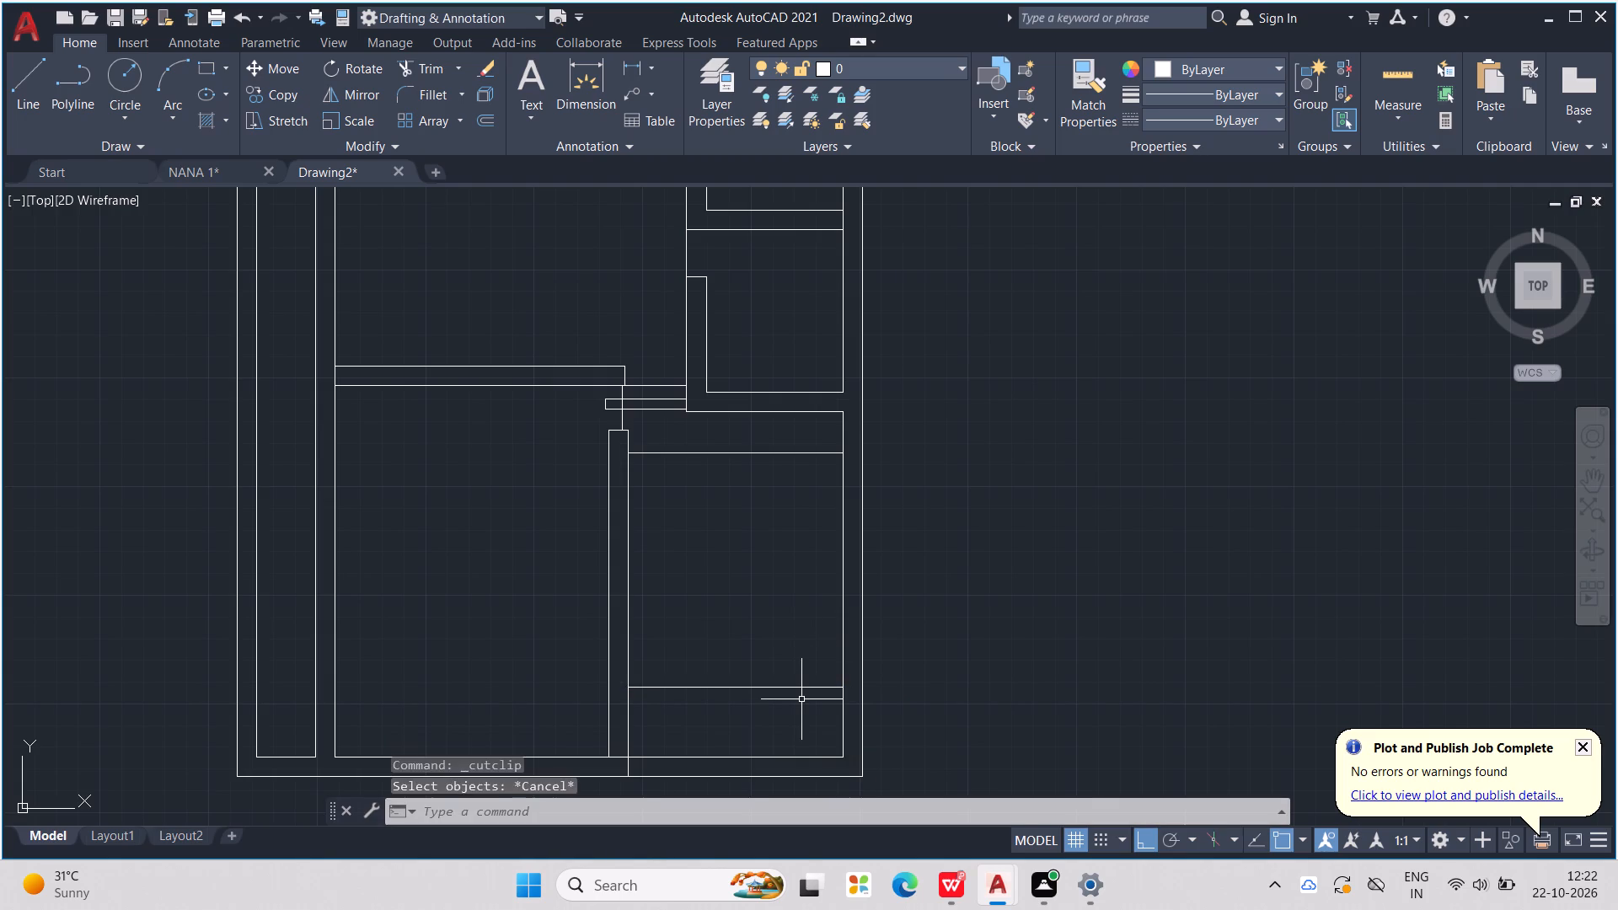
# Offset the southeast room's southern horizontal line northward repeatedly at 9" spacing, adding seven stair tread lines.
pyautogui.write('OFF')
pyautogui.press('Return')
pyautogui.write('9"')
pyautogui.press('Return')
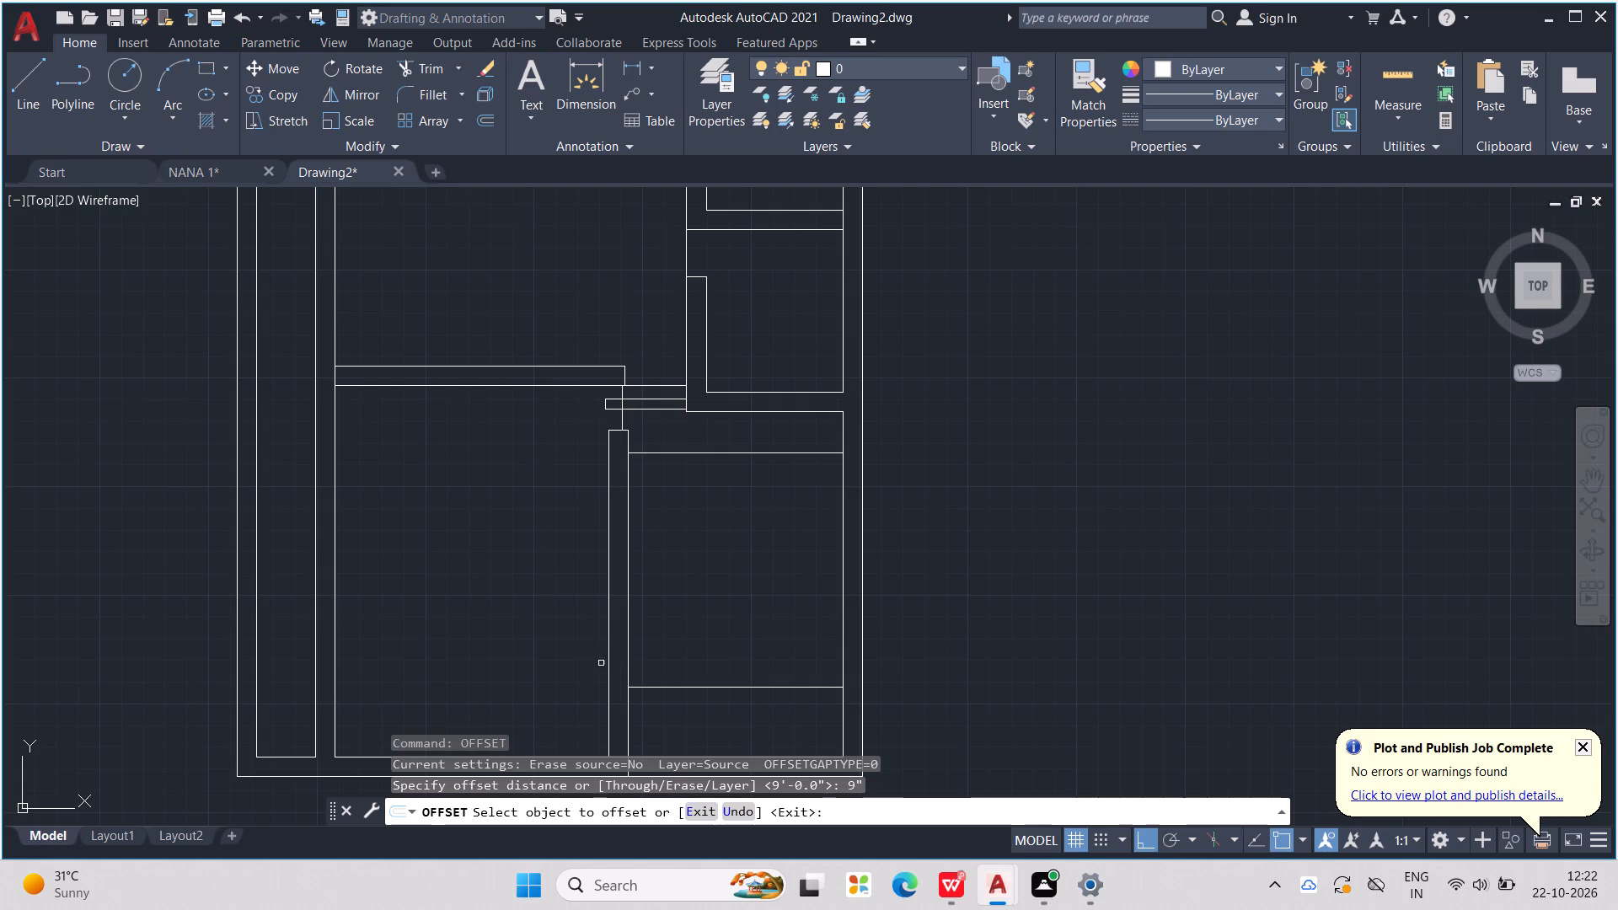
pyautogui.scroll(-1, 603, 673)
pyautogui.click(702, 680)
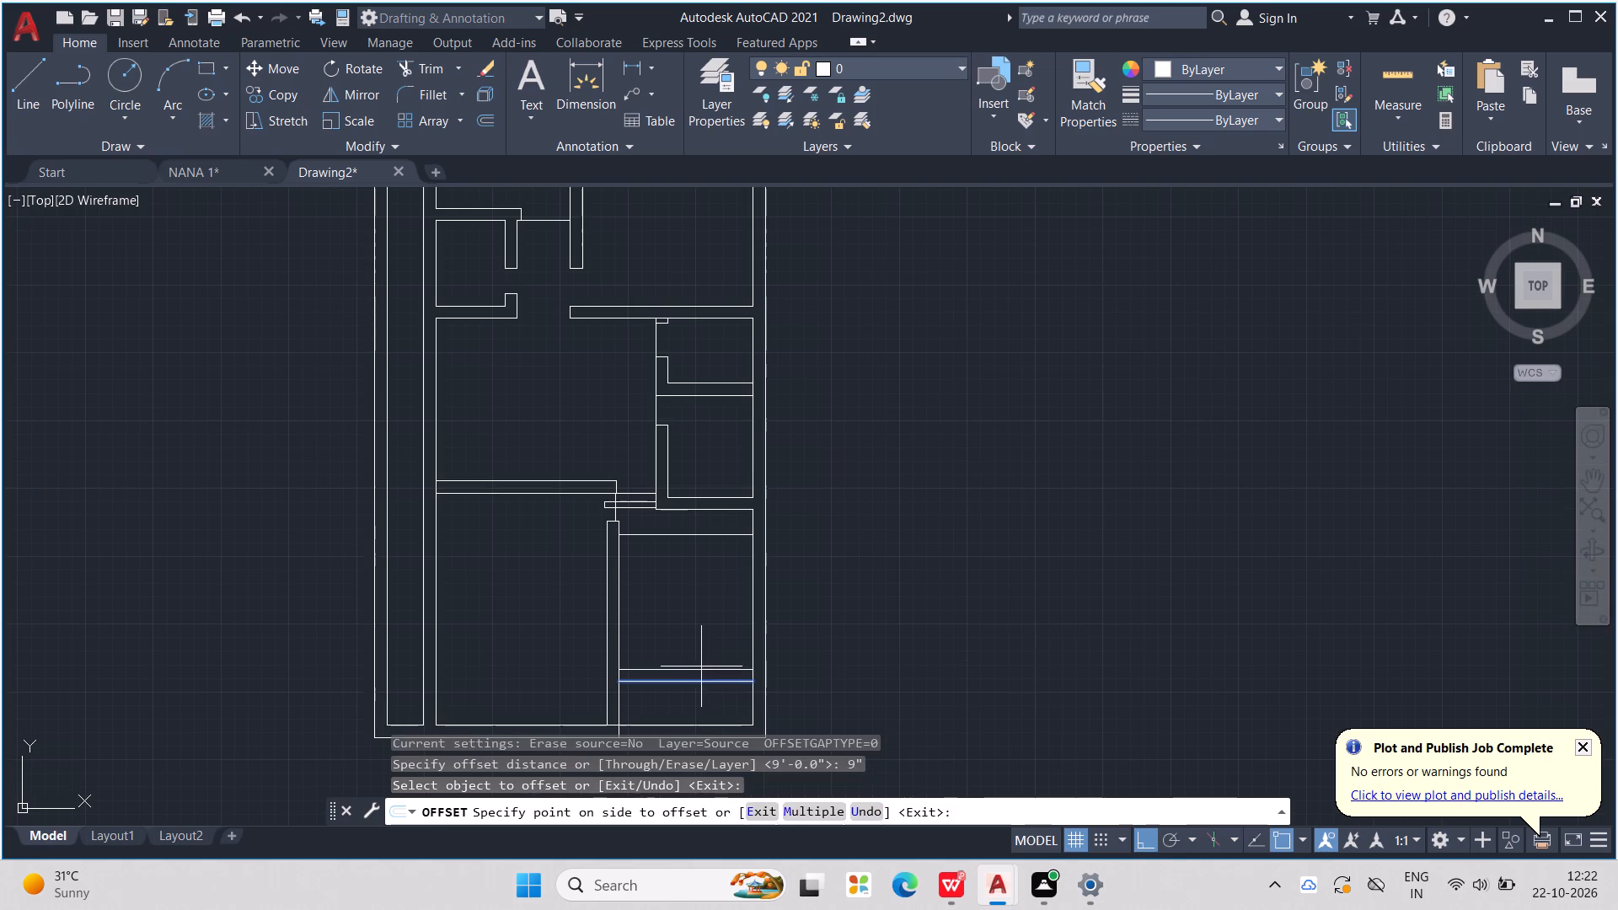
pyautogui.click(701, 665)
pyautogui.click(703, 668)
pyautogui.click(717, 640)
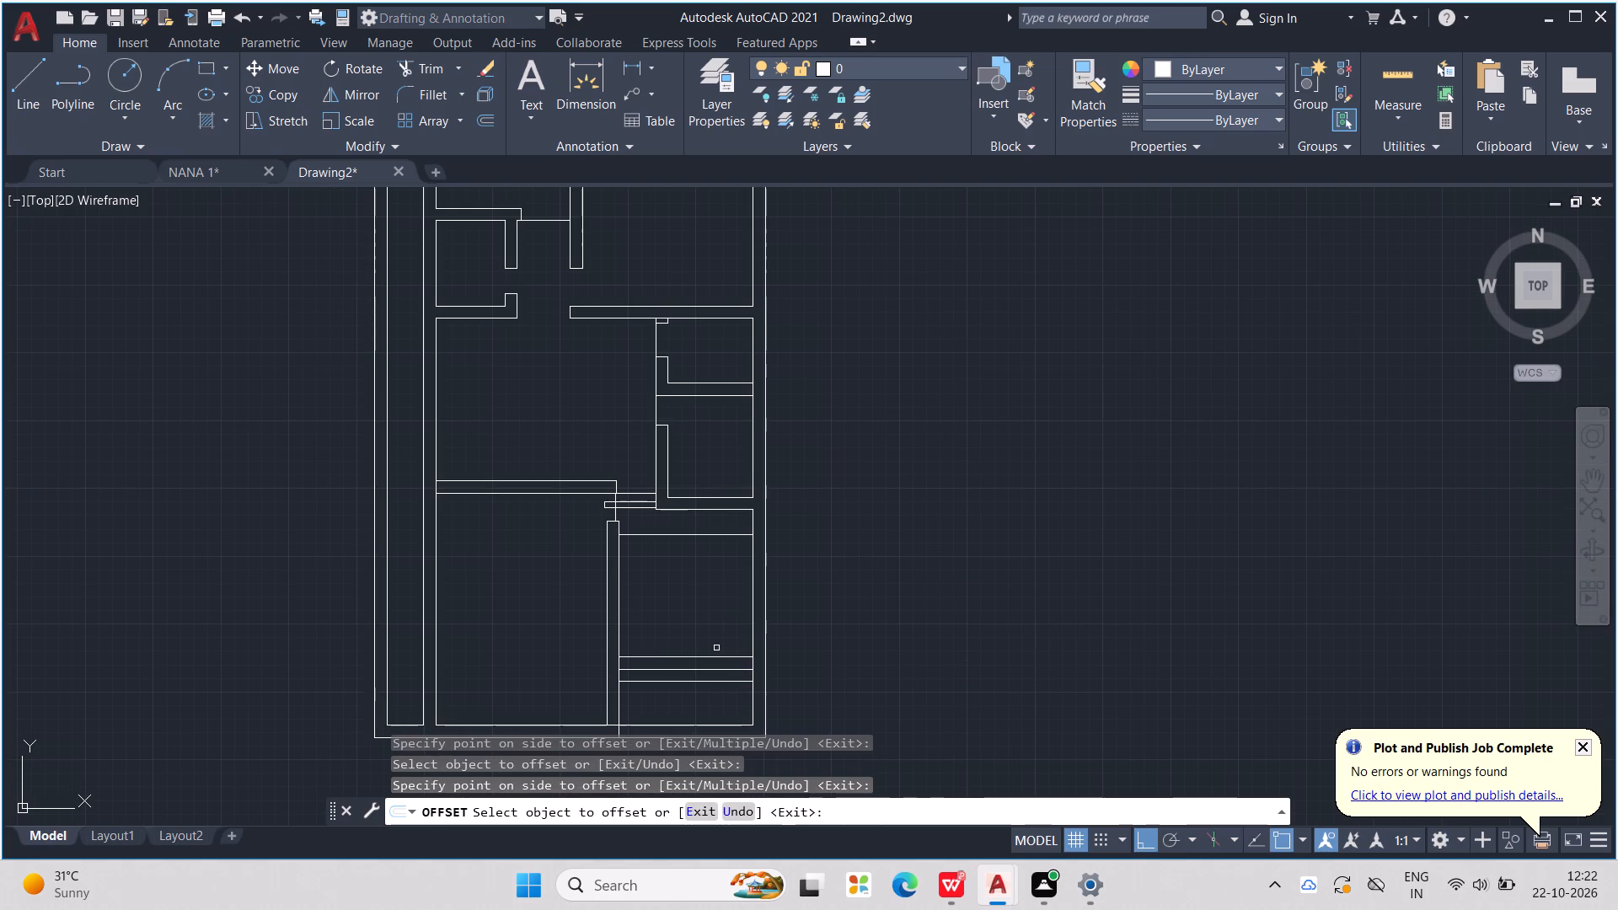
pyautogui.click(717, 654)
pyautogui.click(723, 658)
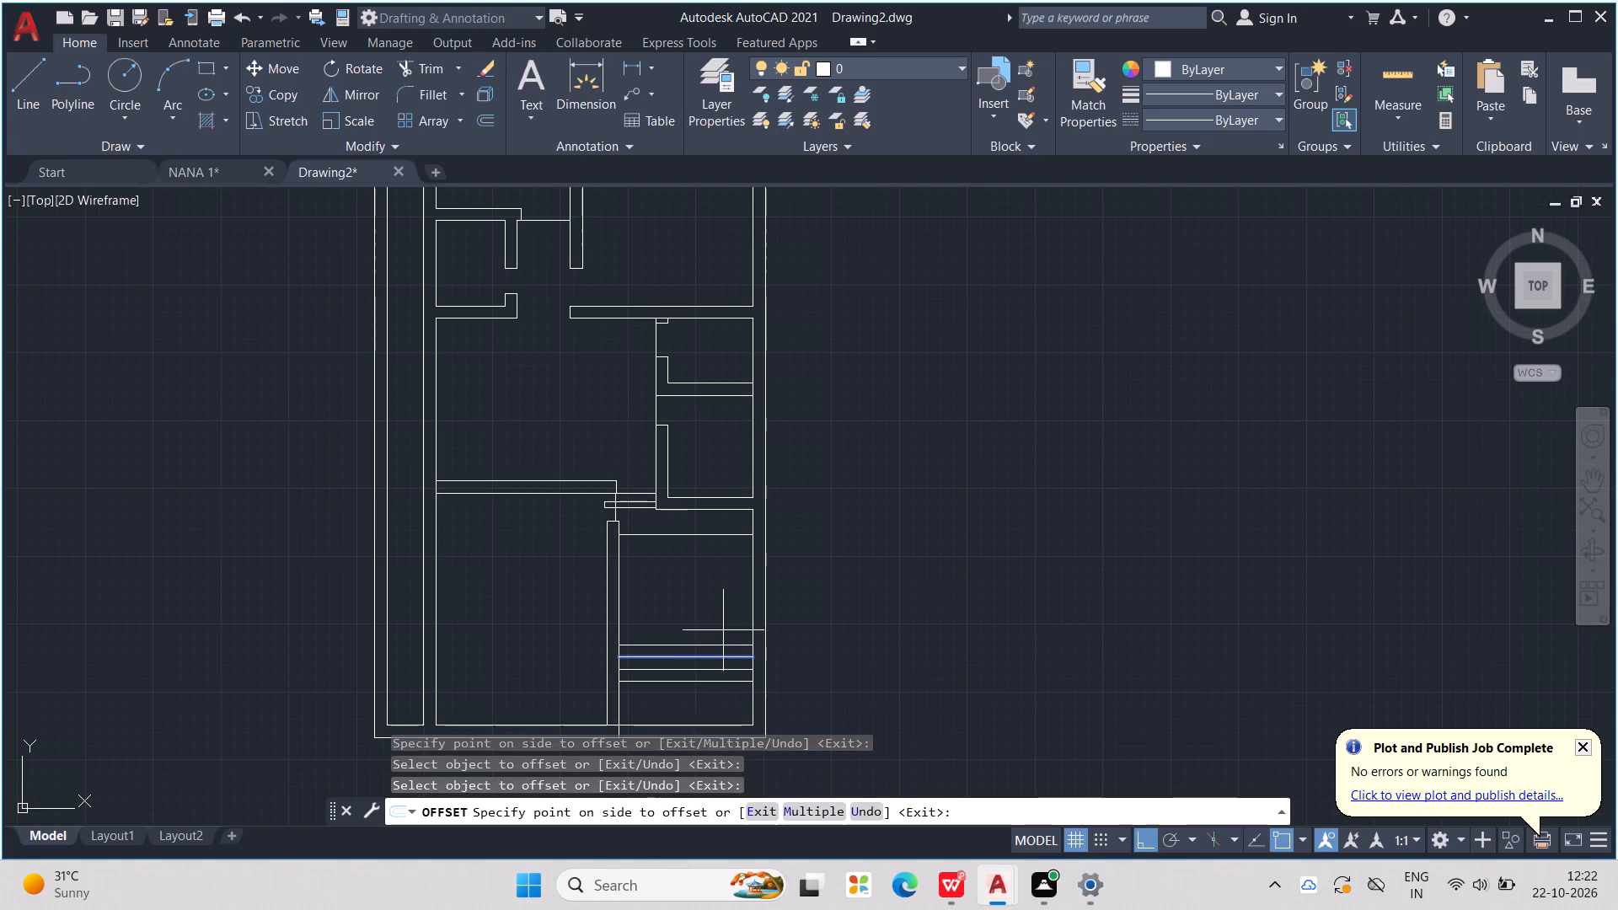
pyautogui.click(723, 630)
pyautogui.click(721, 648)
pyautogui.click(723, 626)
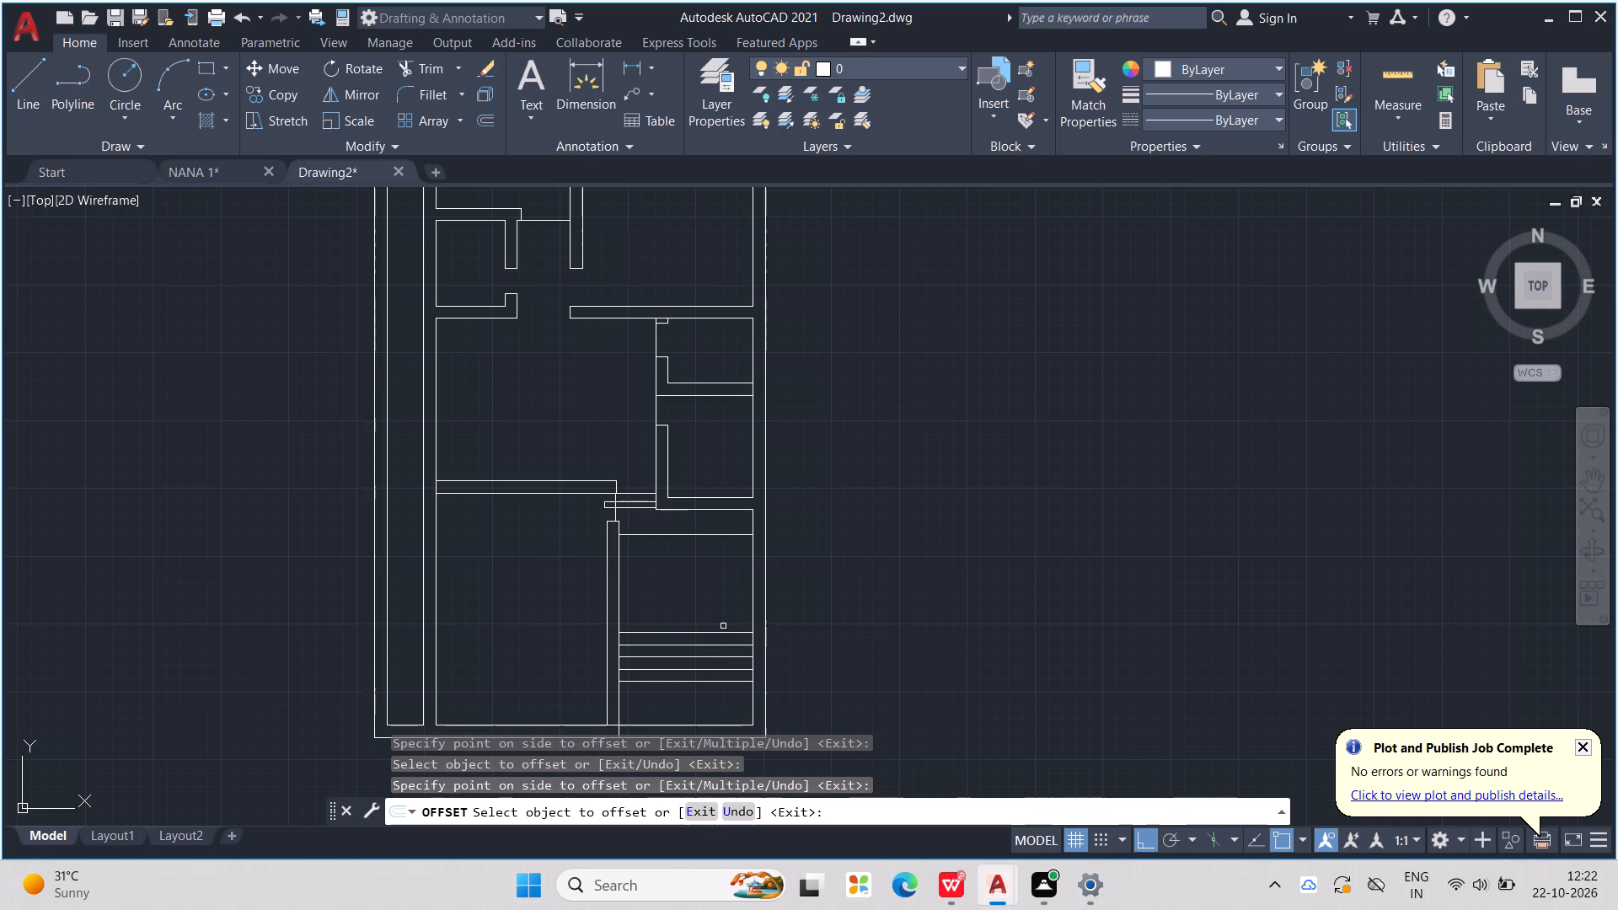
pyautogui.click(723, 633)
pyautogui.click(717, 603)
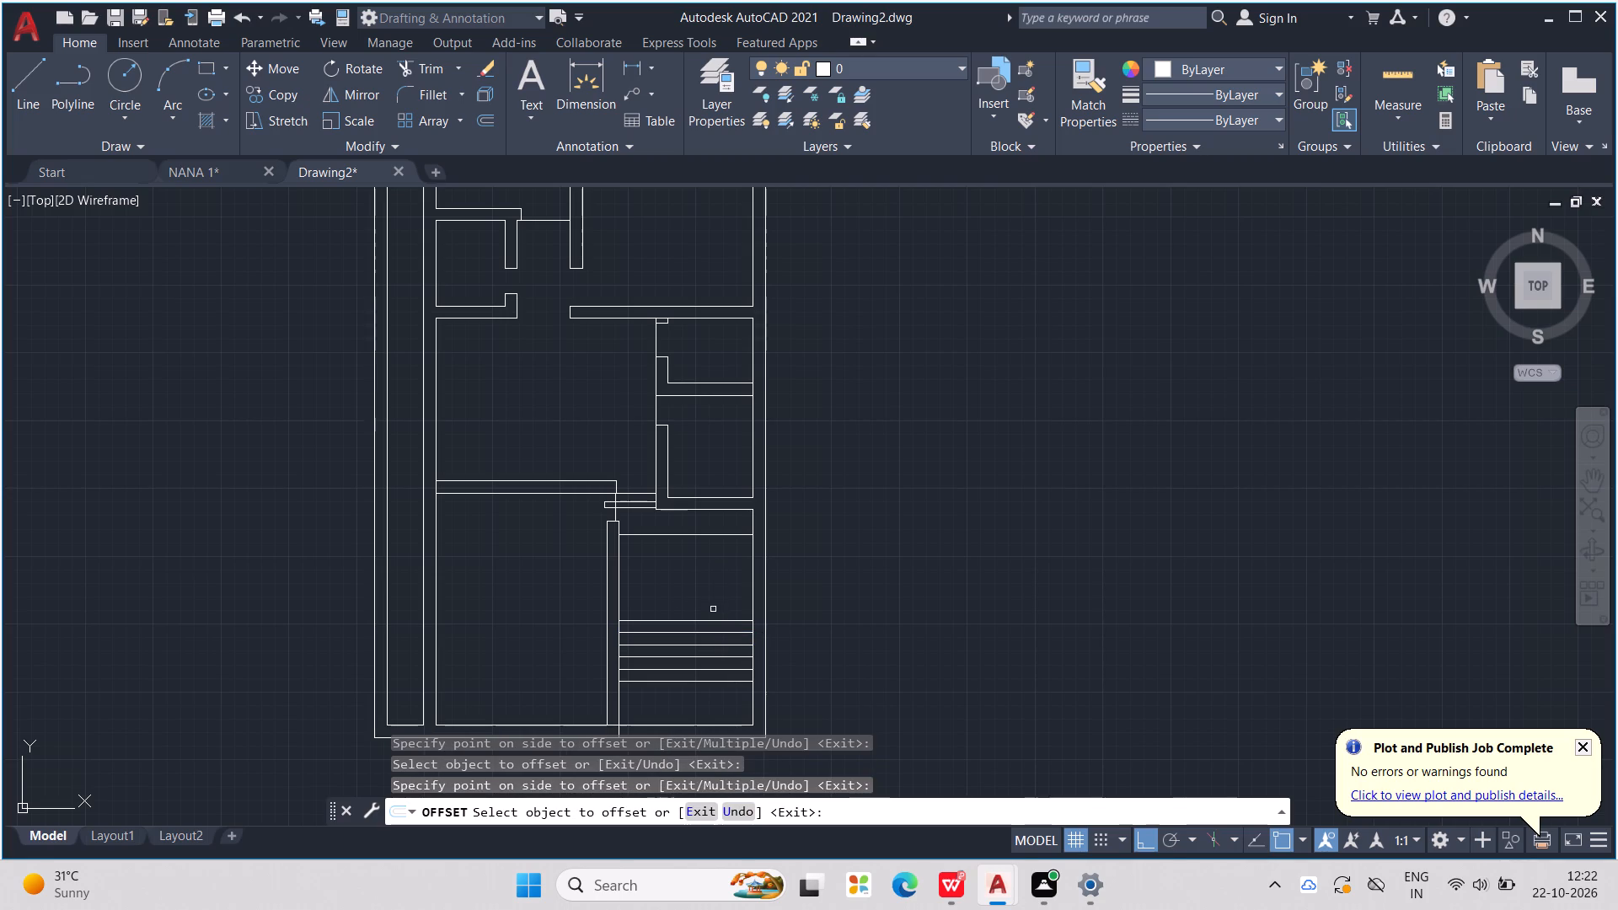
pyautogui.click(714, 623)
pyautogui.click(713, 591)
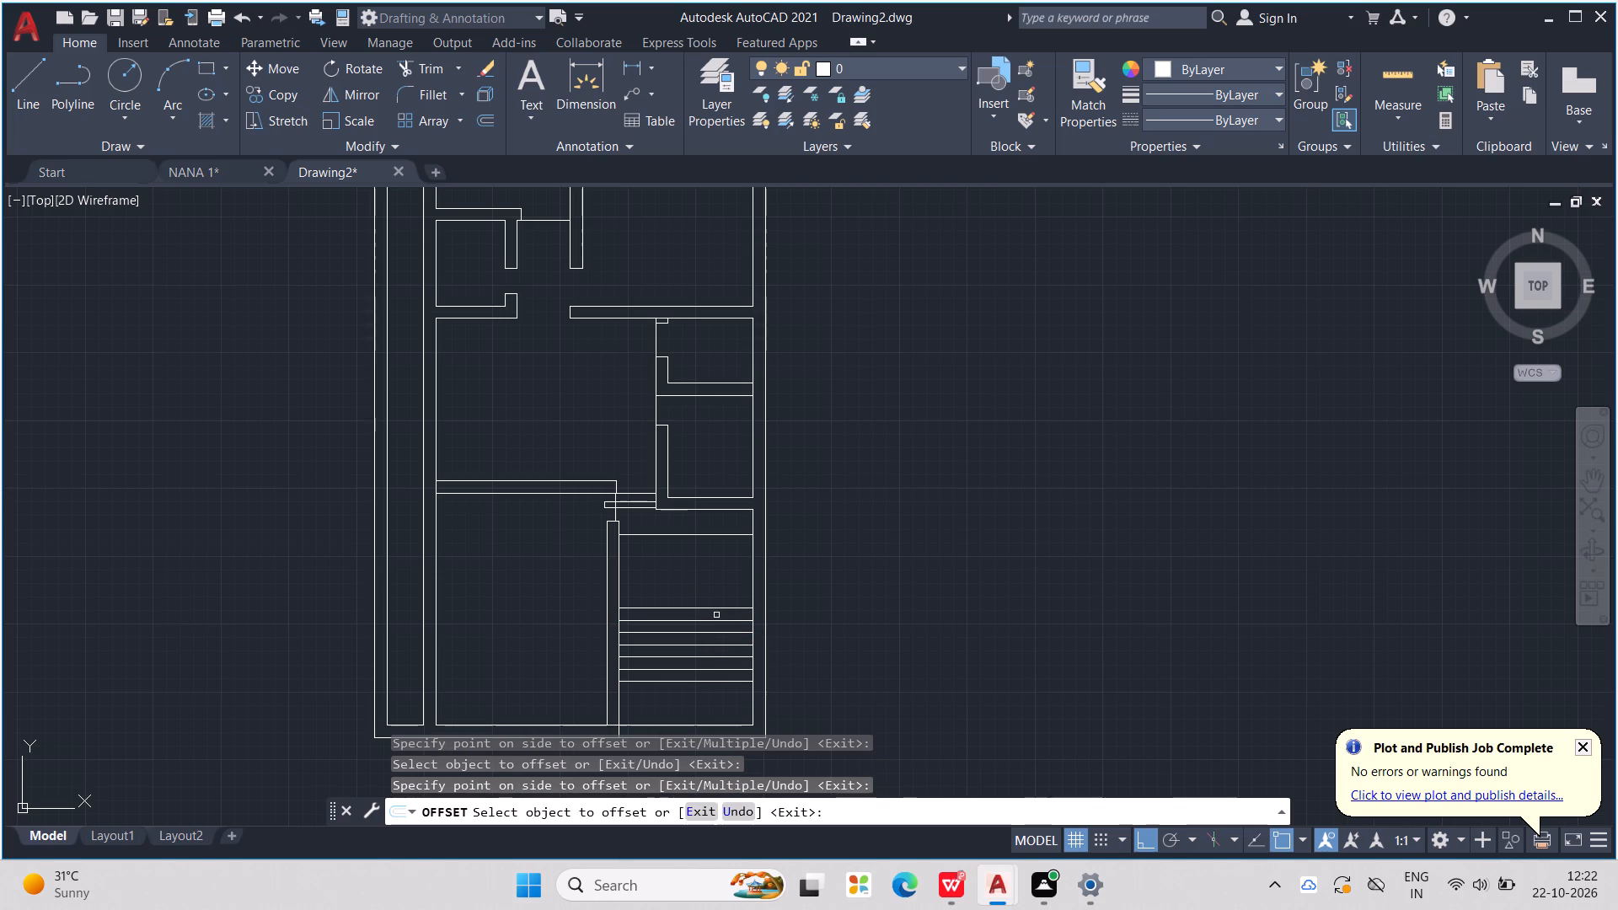
pyautogui.click(721, 608)
pyautogui.click(718, 575)
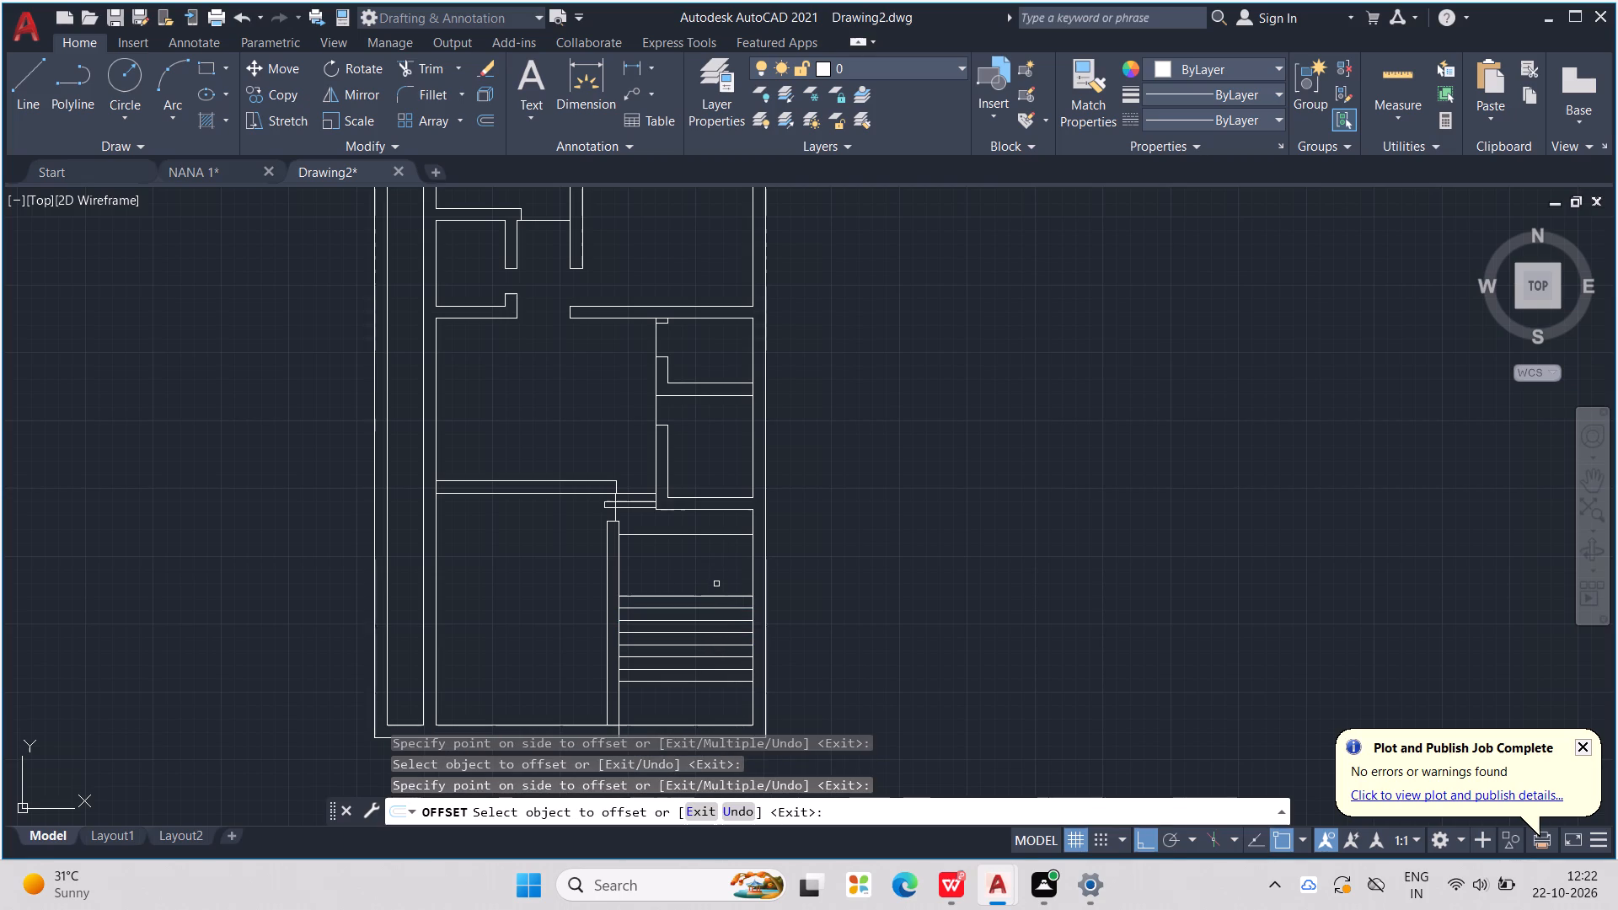
pyautogui.scroll(1, 715, 585)
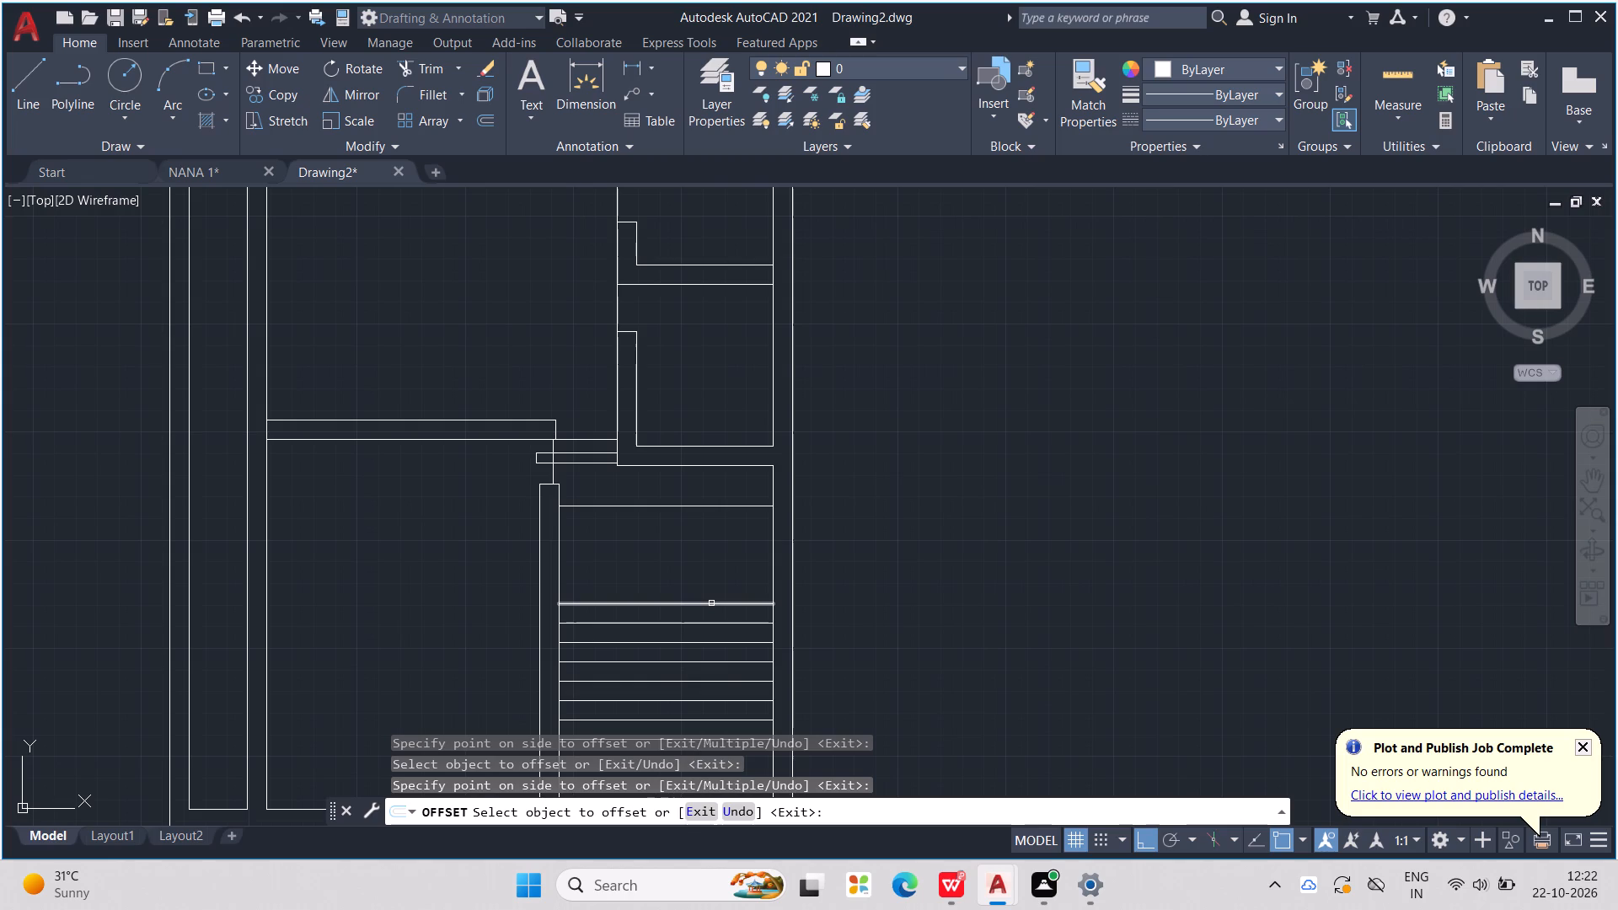
pyautogui.press('Escape')
pyautogui.press('Escape')
pyautogui.press('Escape')
pyautogui.press('Escape')
pyautogui.press('Escape')
pyautogui.press('Escape')
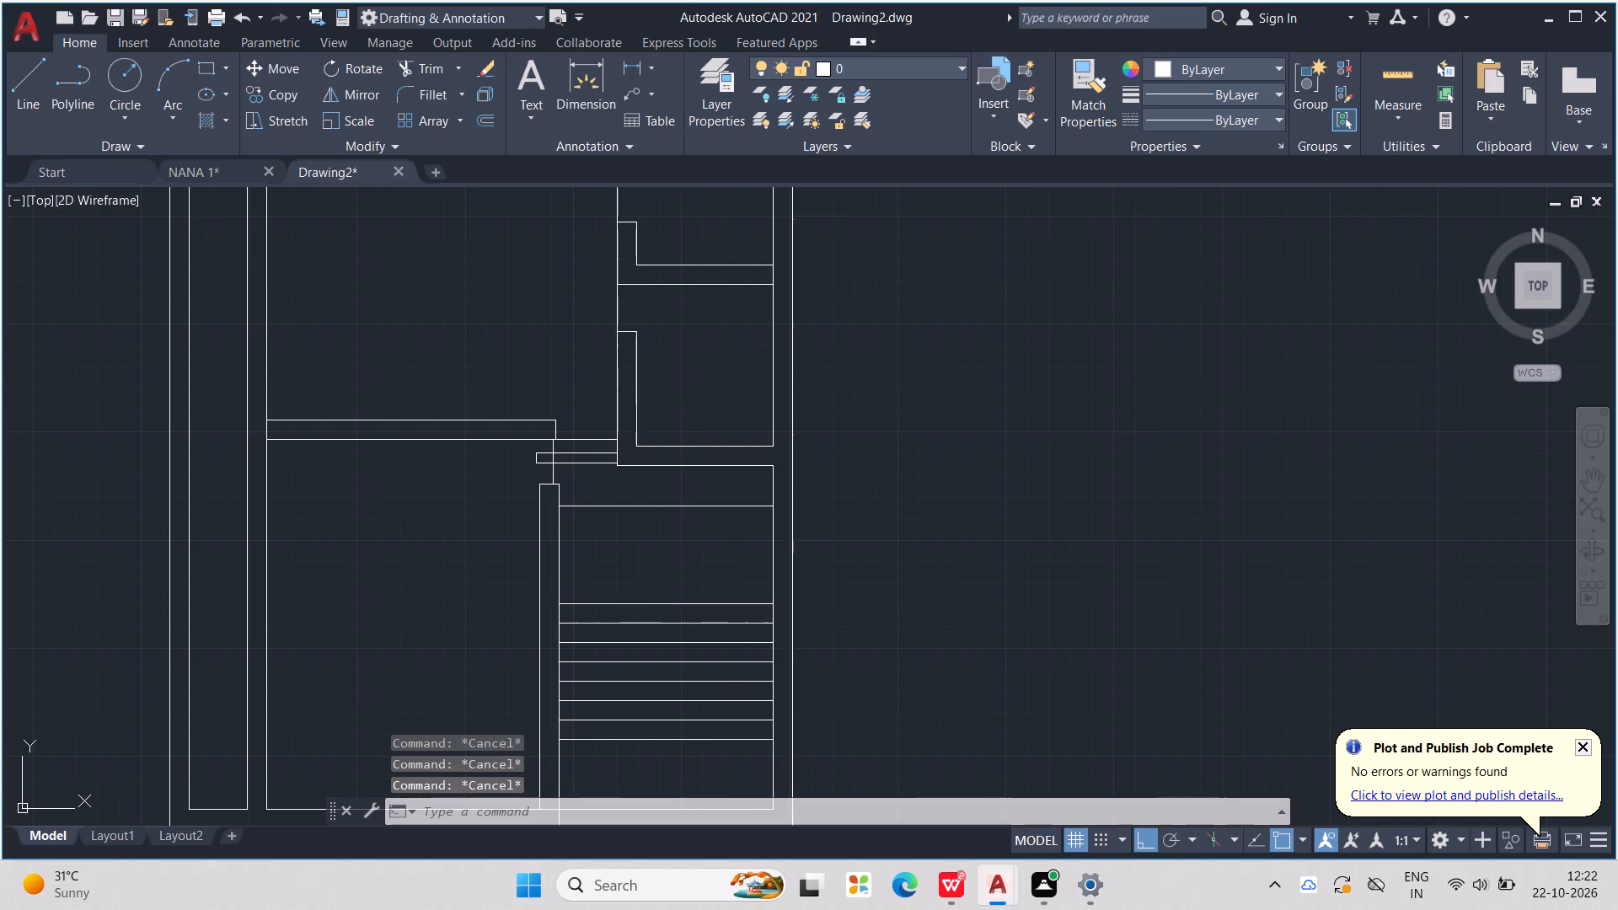
pyautogui.press('Escape')
pyautogui.press('Escape')
# Draw a narrow rectangle across the middle of the stair treads, from the northernmost tread line to the southernmost one.
pyautogui.click(212, 67)
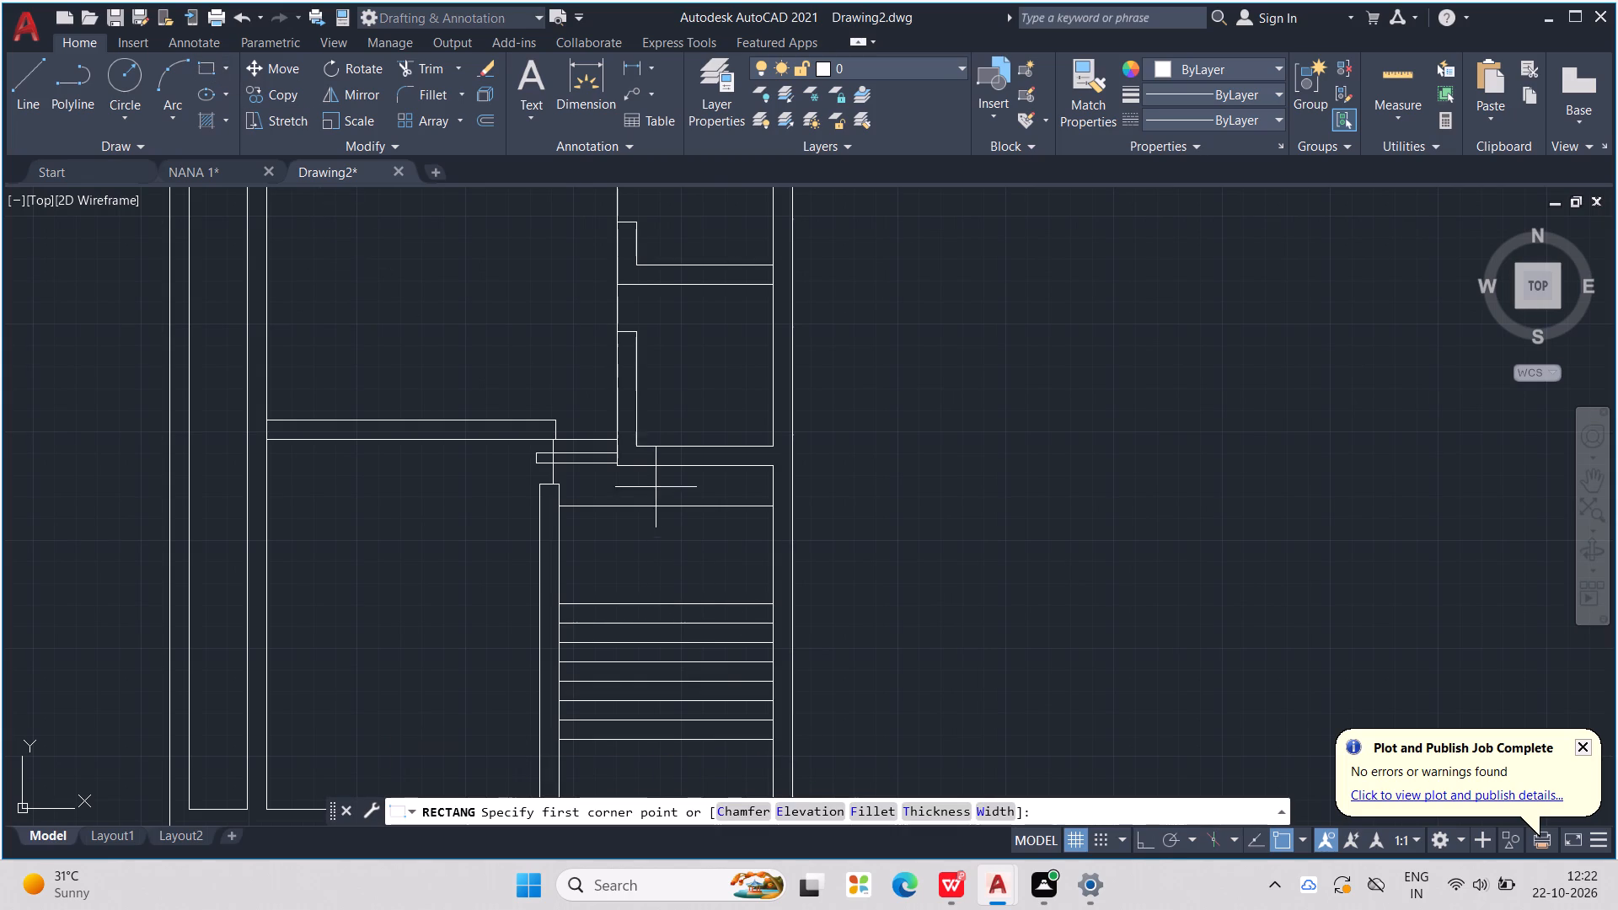
pyautogui.click(646, 604)
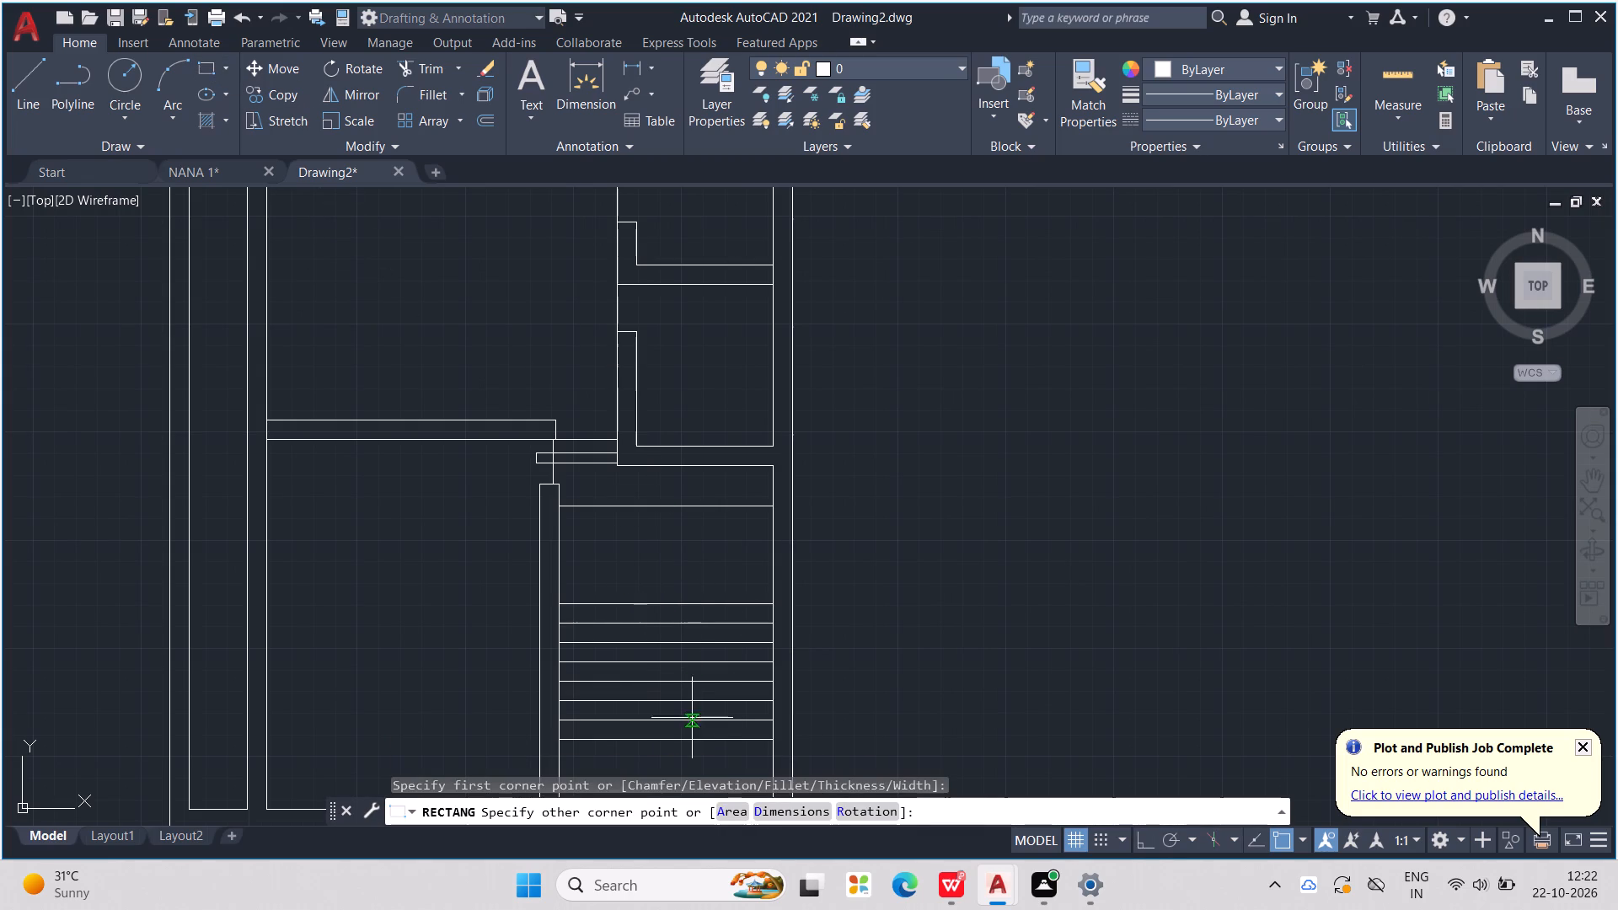
pyautogui.moveTo(690, 750); pyautogui.dragTo(692, 687, button='middle')
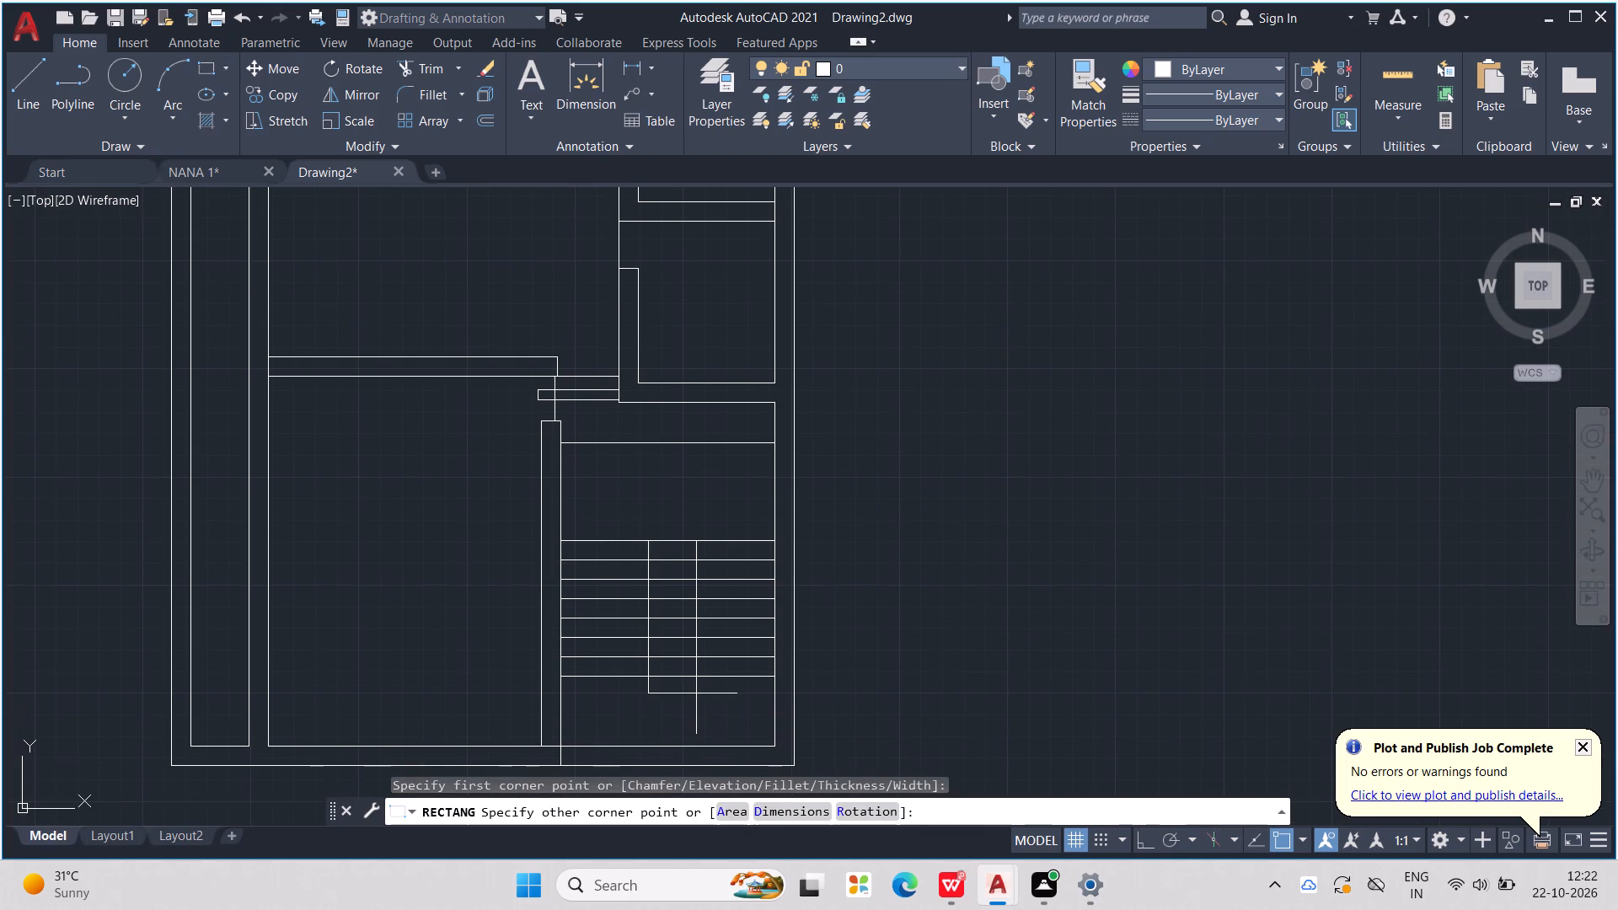
pyautogui.moveTo(696, 678); pyautogui.dragTo(674, 625, button='middle')
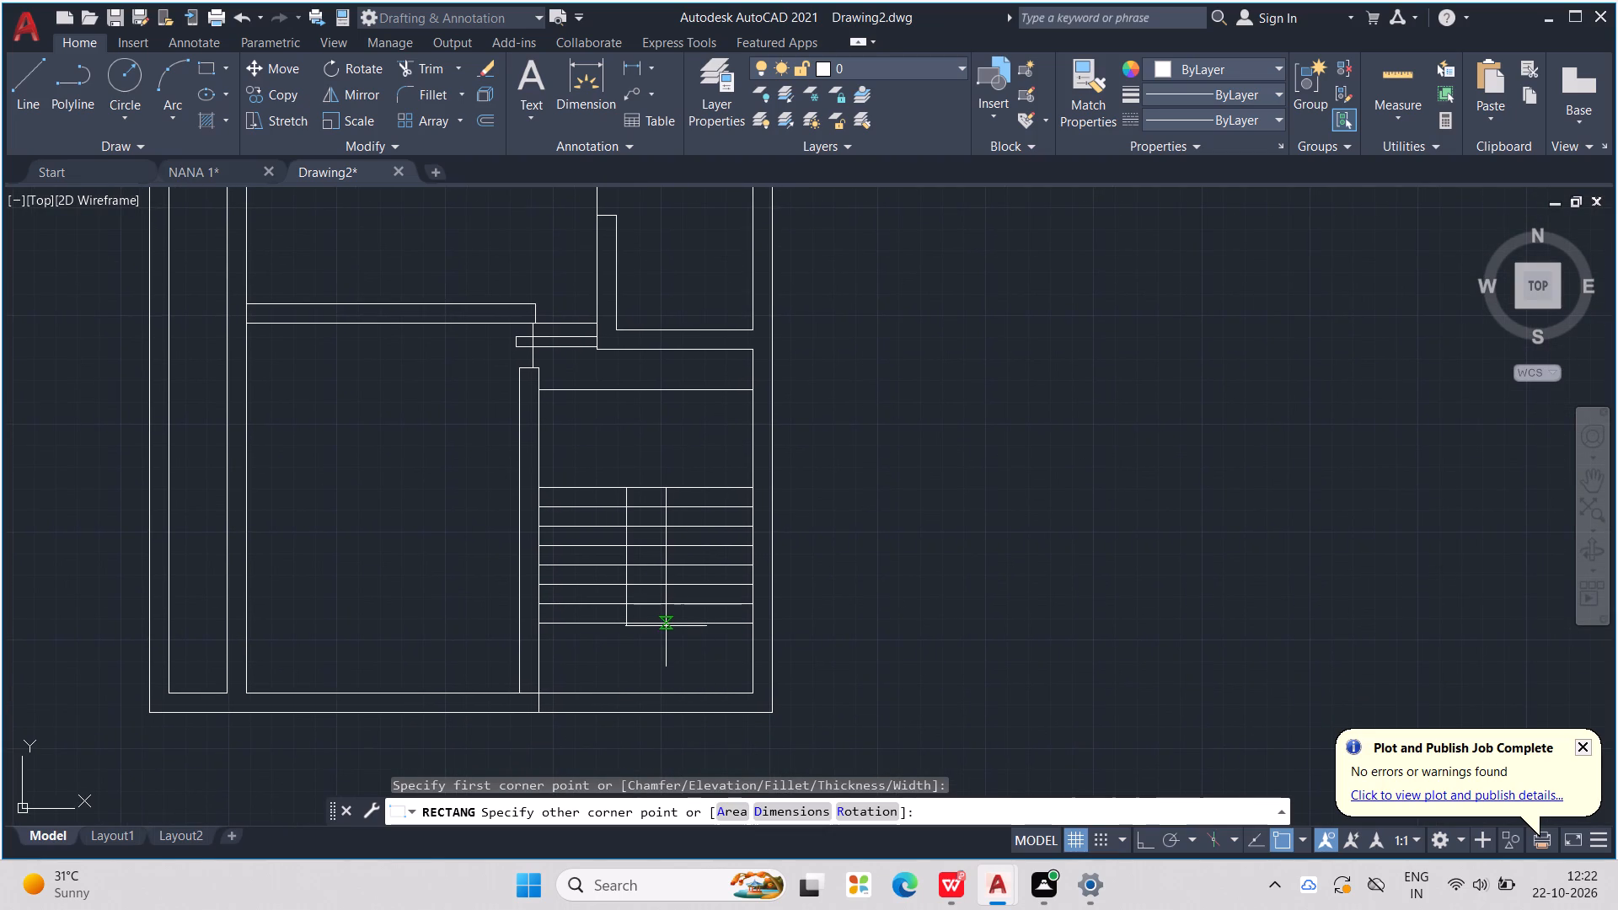
pyautogui.scroll(1, 666, 625)
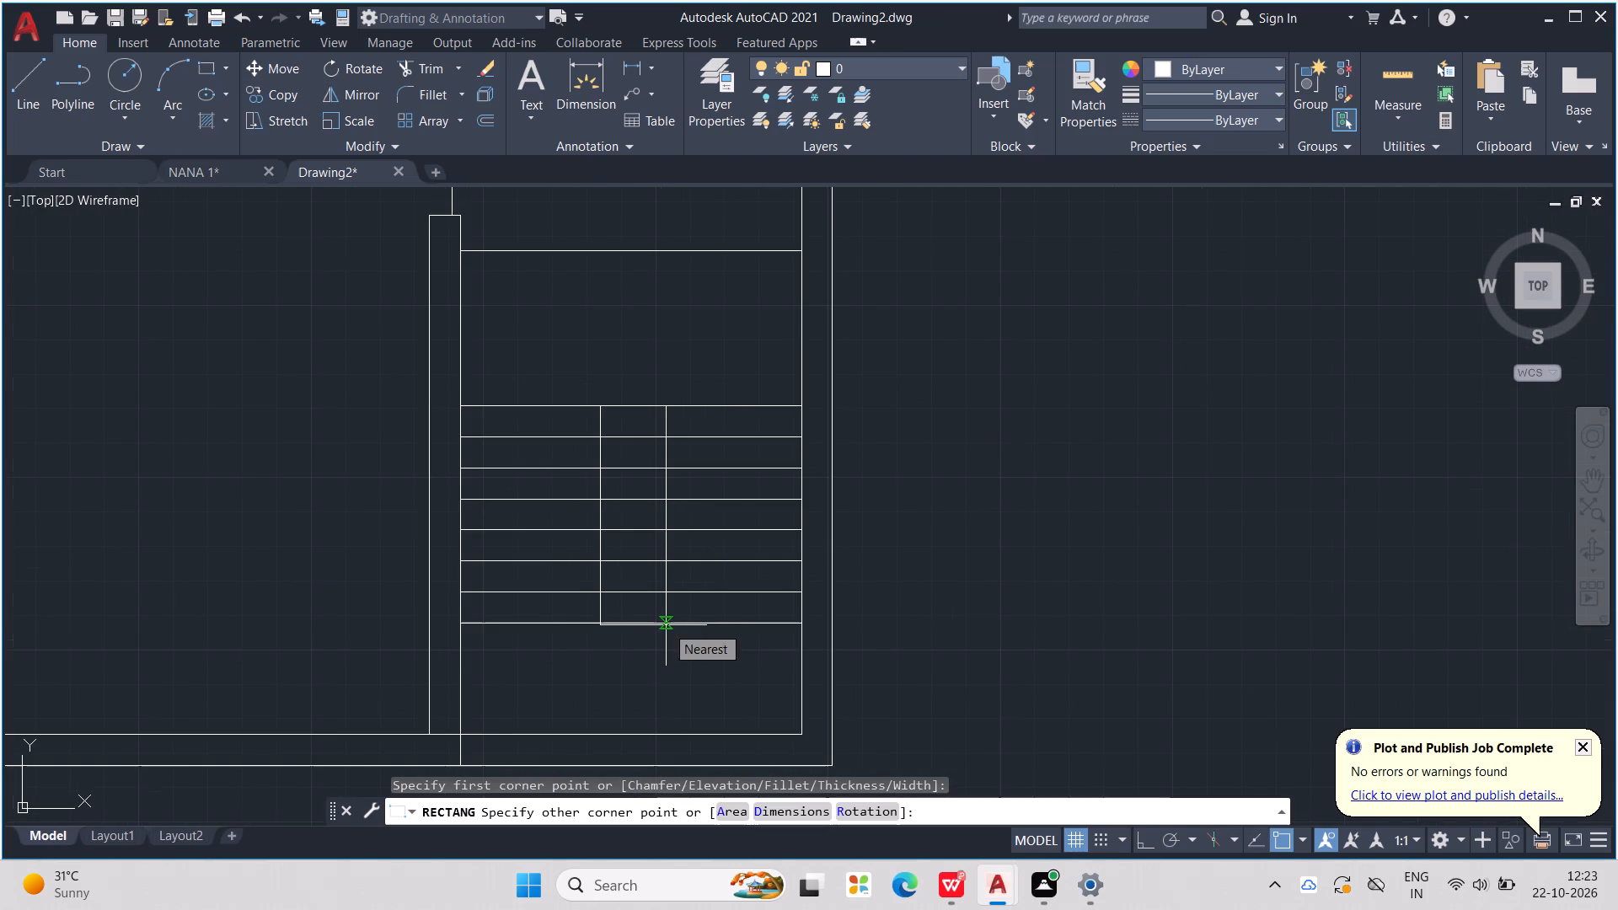
pyautogui.click(666, 623)
pyautogui.press('Escape')
pyautogui.press('Escape')
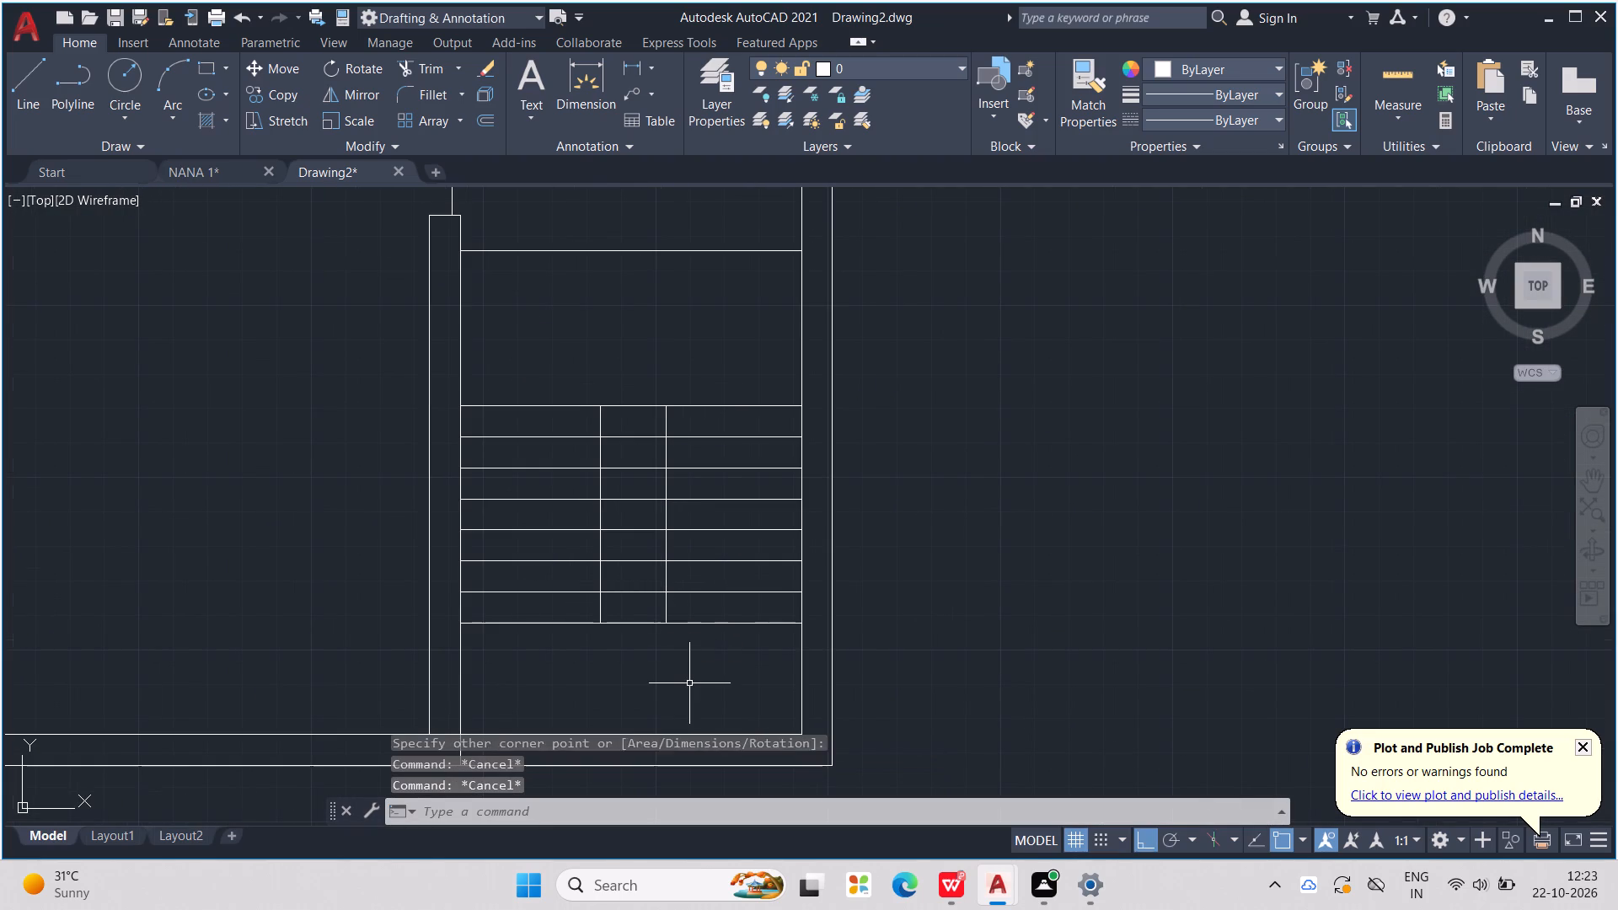
pyautogui.press('Escape')
pyautogui.press('Escape')
pyautogui.press('Escape')
pyautogui.press('Escape')
# Trim away the tread line pieces inside the narrow central rectangle, leaving two separate stair flights.
pyautogui.press('t')
pyautogui.press('r')
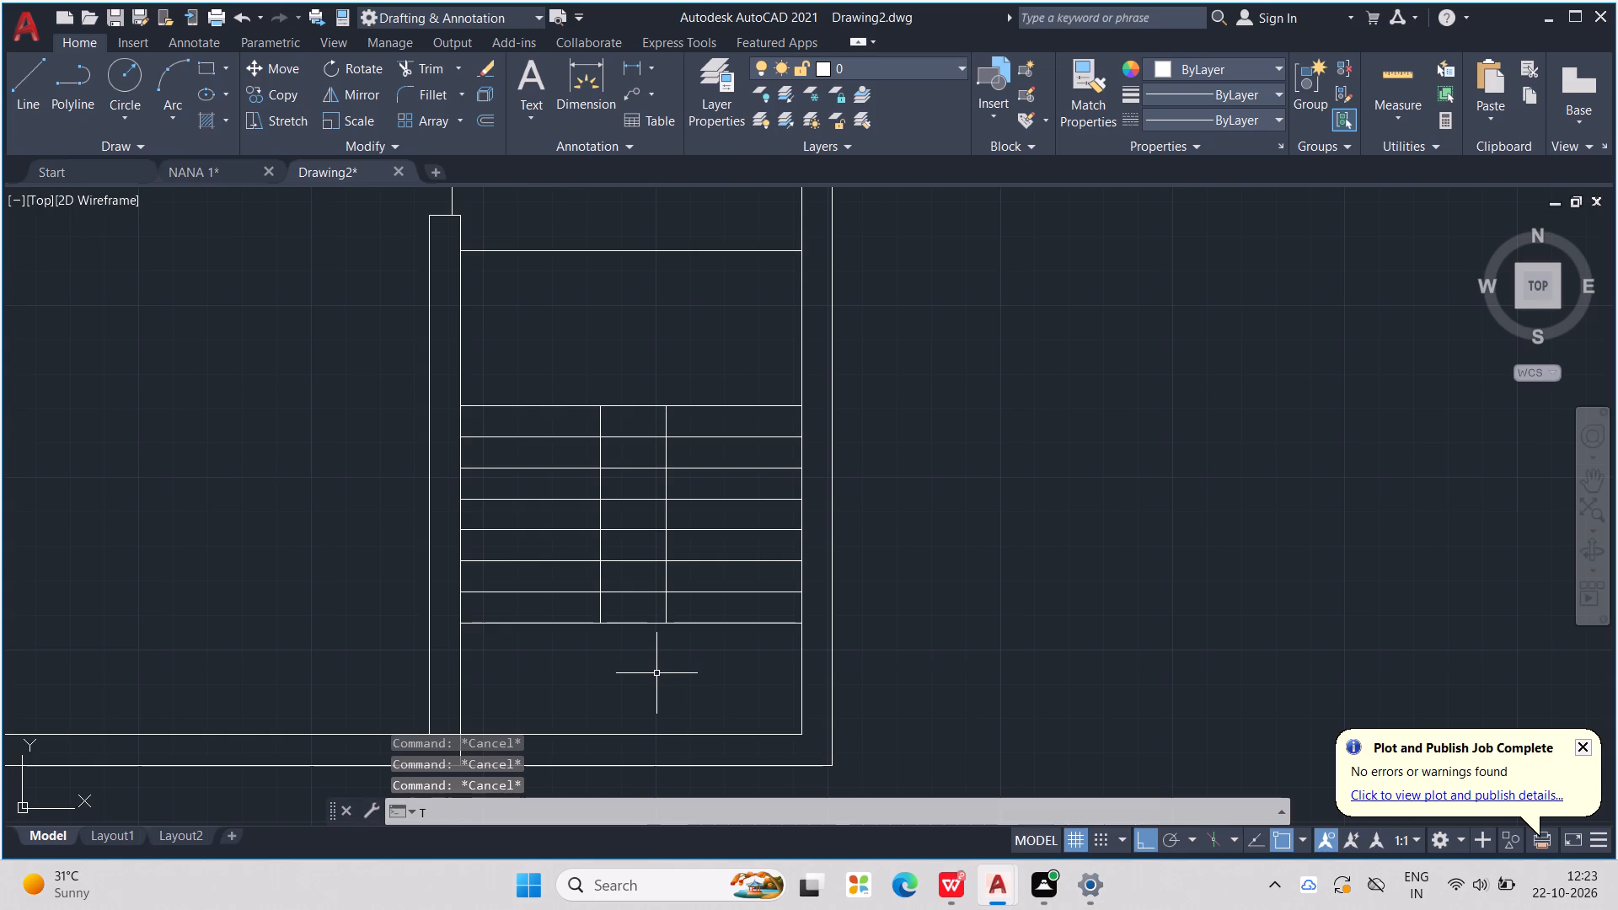
pyautogui.press('Return')
pyautogui.moveTo(636, 423); pyautogui.dragTo(635, 436)
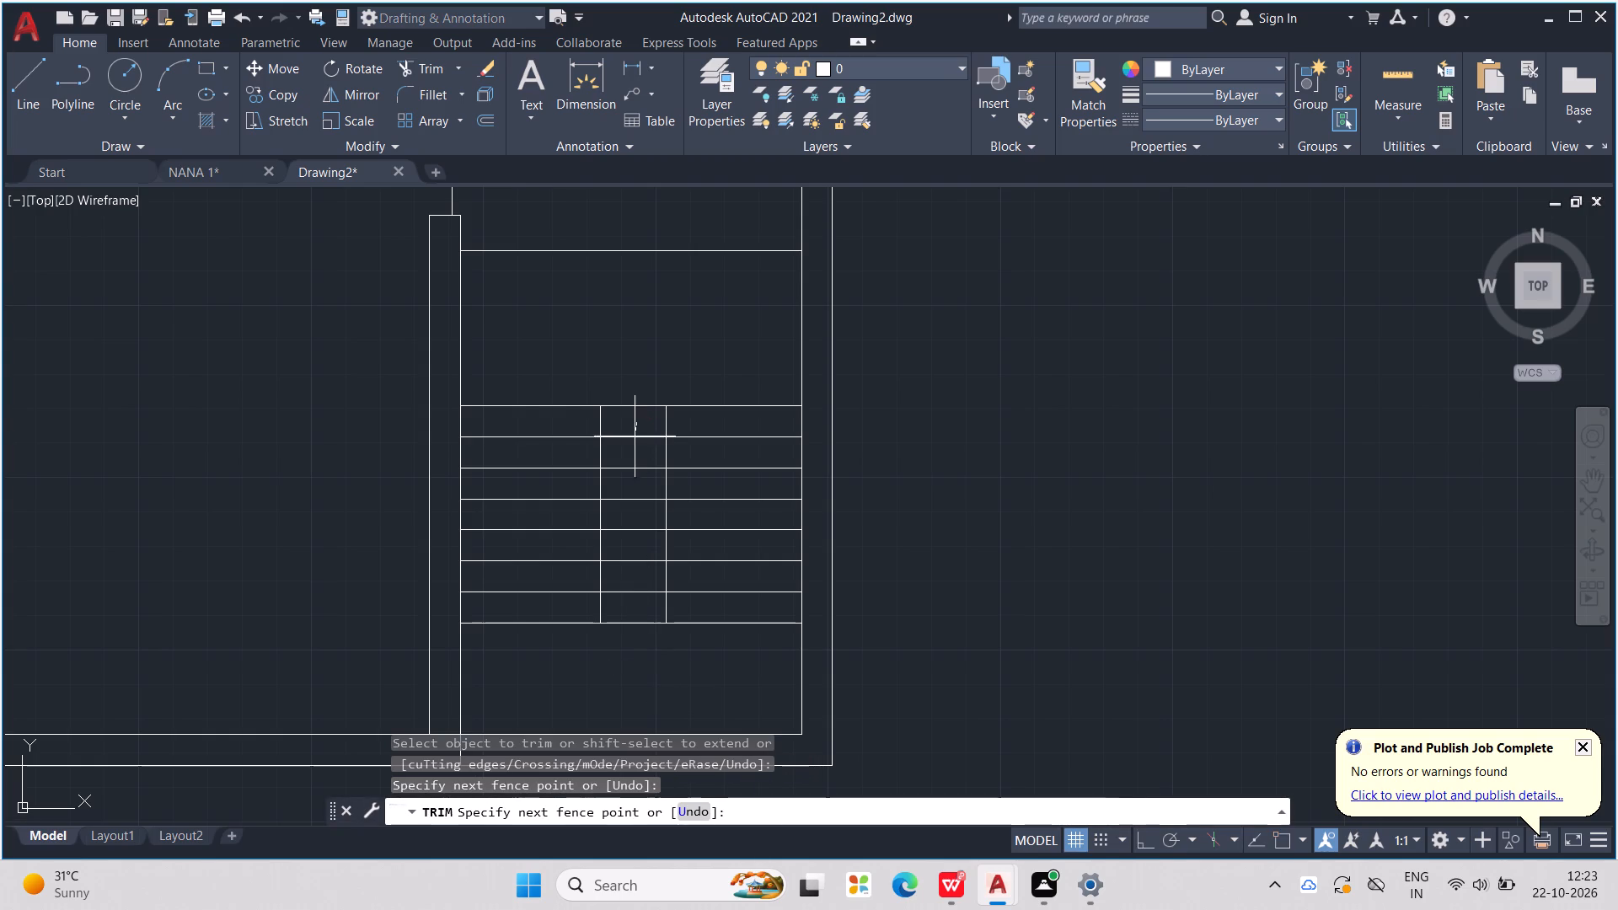
pyautogui.moveTo(635, 436); pyautogui.dragTo(632, 592)
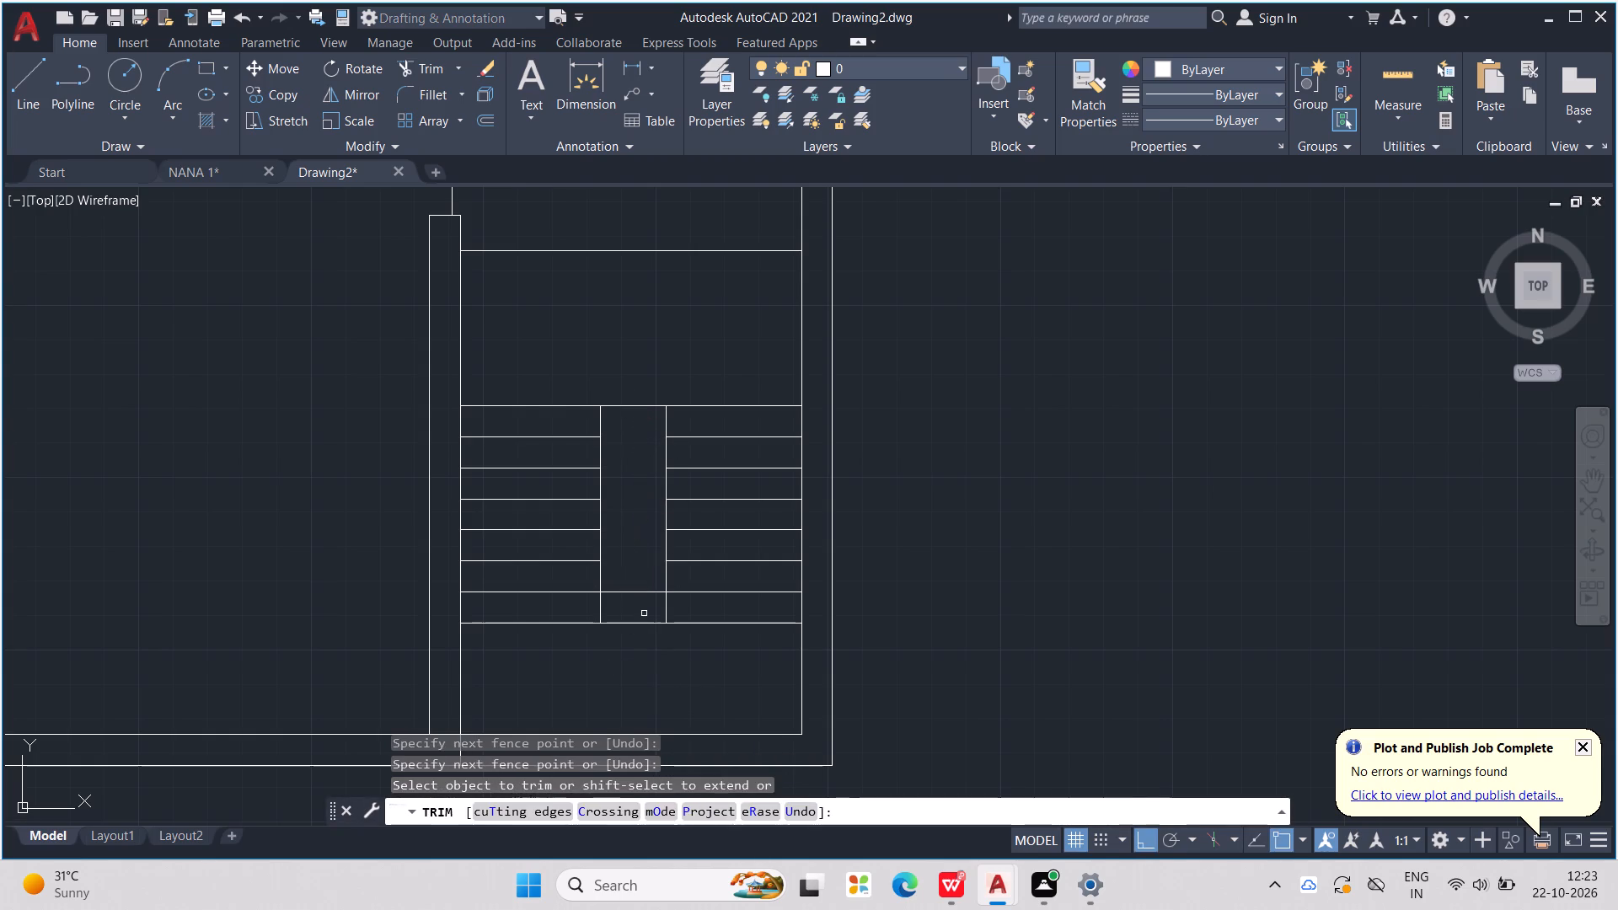
pyautogui.moveTo(627, 599); pyautogui.dragTo(619, 583)
pyautogui.press('Escape')
pyautogui.press('Escape')
pyautogui.press('Escape')
pyautogui.press('Escape')
pyautogui.press('Escape')
pyautogui.press('Escape')
pyautogui.press('Escape')
pyautogui.press('Escape')
pyautogui.press('Escape')
pyautogui.press('Escape')
pyautogui.press('Escape')
pyautogui.press('Escape')
pyautogui.press('Escape')
pyautogui.press('Escape')
pyautogui.press('Escape')
pyautogui.press('Escape')
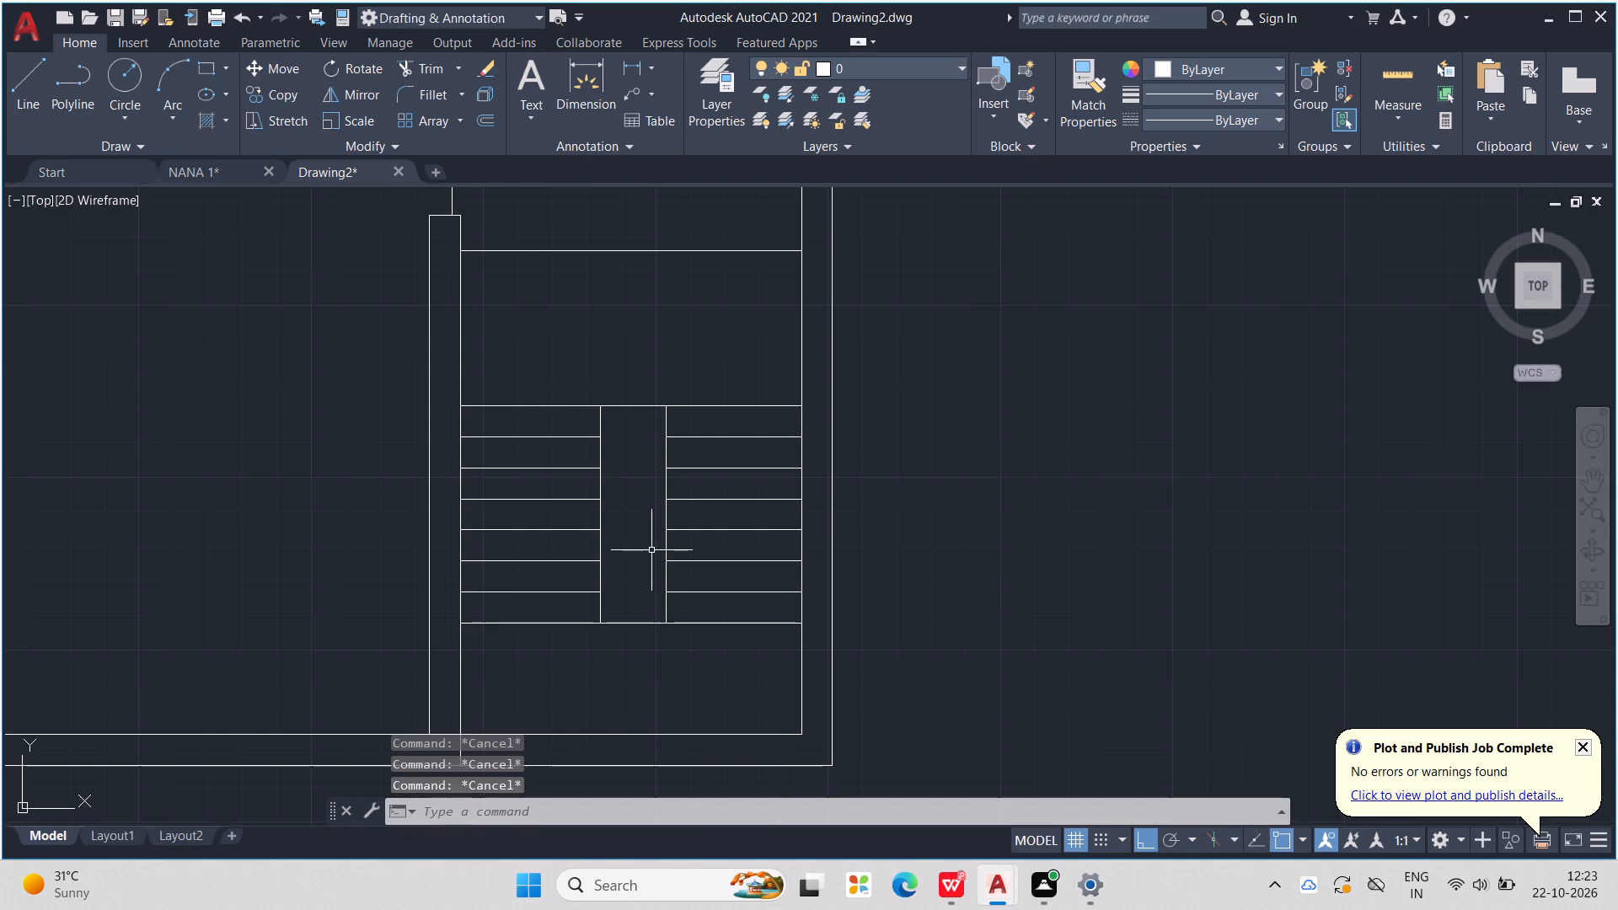
# Offset the rectangle between the stair flights 2" inward.
pyautogui.write('OFF')
pyautogui.press('Return')
pyautogui.write('2"')
pyautogui.press('Return')
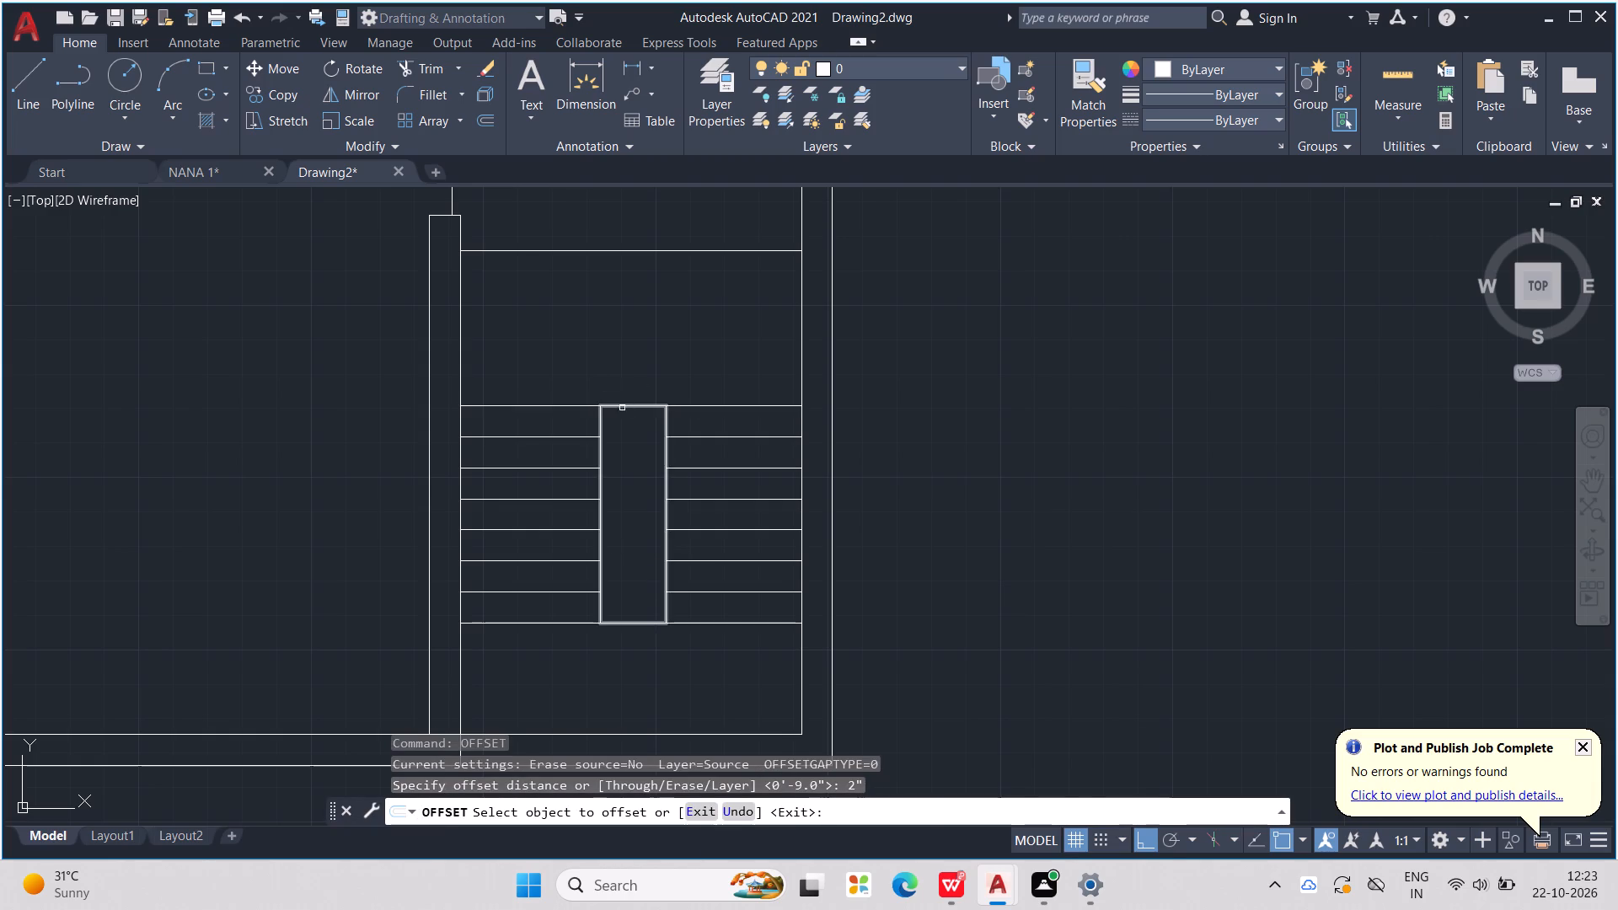
pyautogui.click(632, 408)
pyautogui.click(630, 439)
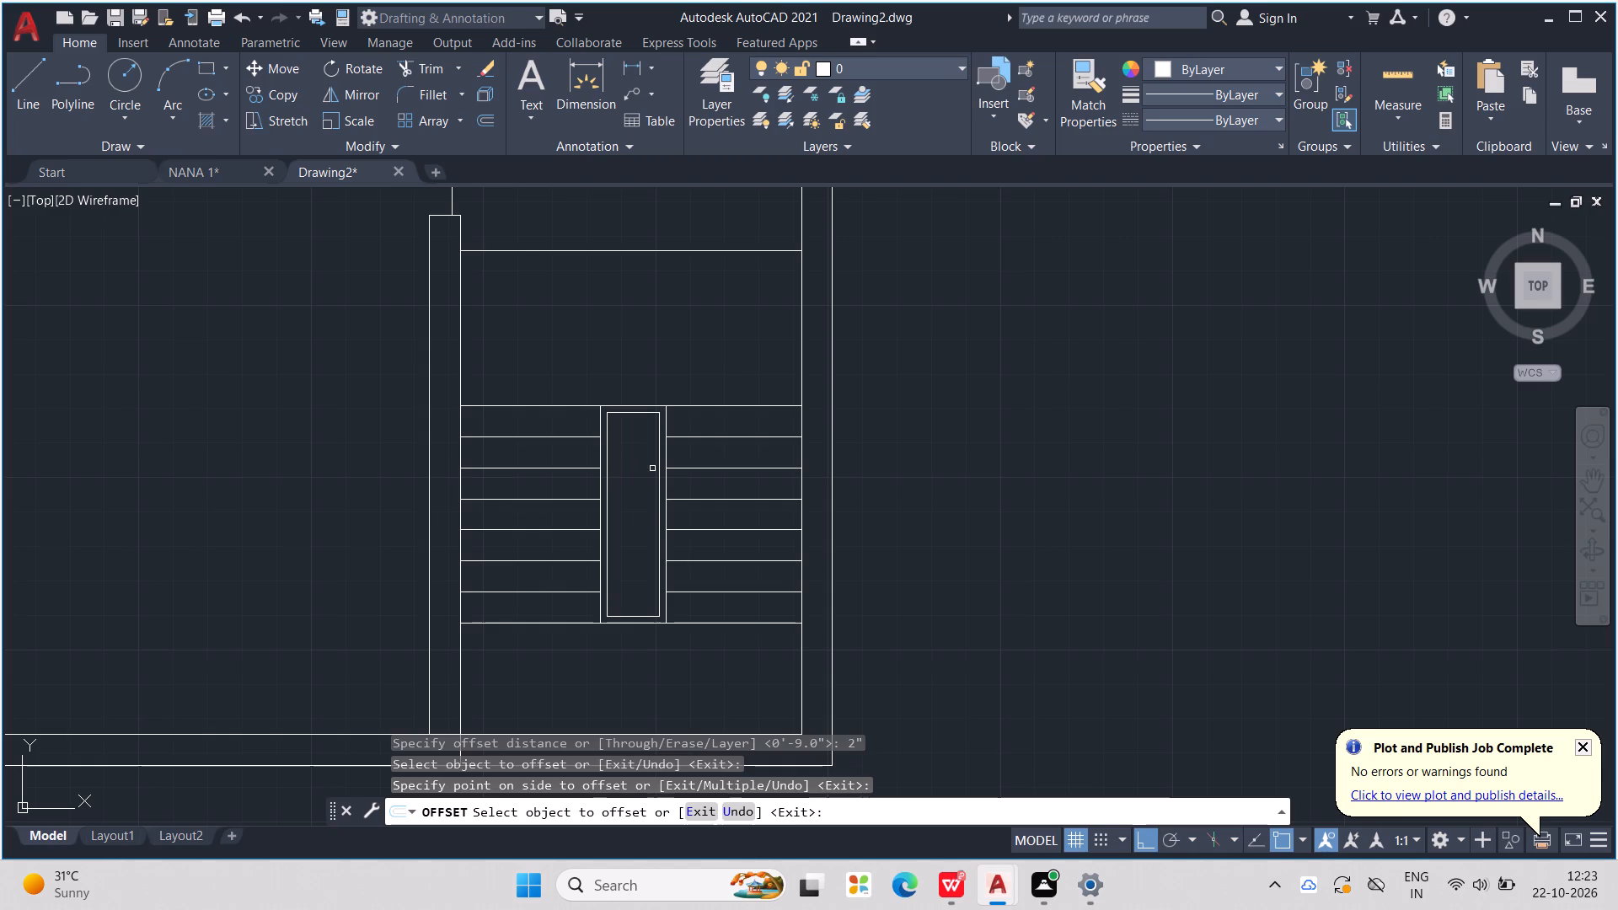
pyautogui.press('Escape')
pyautogui.scroll(-2, 659, 497)
pyautogui.press('Escape')
pyautogui.press('Escape')
pyautogui.press('Escape')
pyautogui.press('Escape')
pyautogui.press('Escape')
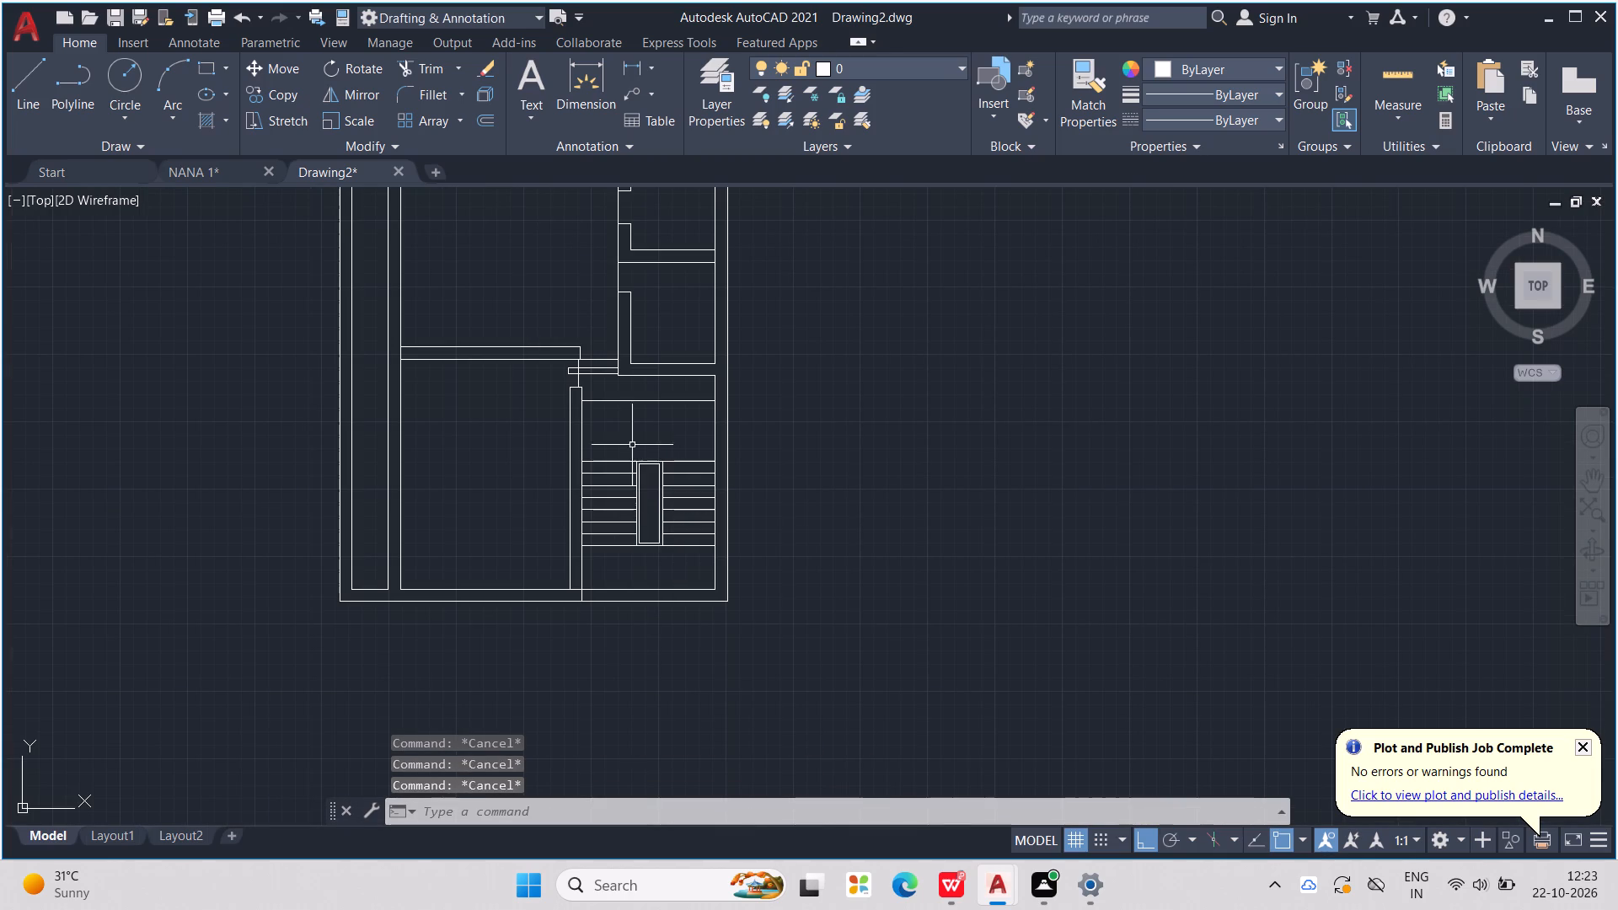
pyautogui.press('Escape')
pyautogui.press('Escape')
pyautogui.press('Escape')
pyautogui.press('Escape')
pyautogui.press('Escape')
# Draw connected lines from the short vertical line at the 4.5" partition to the stair room's southeast, northeast and southwest inner corners, forming crossing diagonals.
pyautogui.press('l')
pyautogui.press('Return')
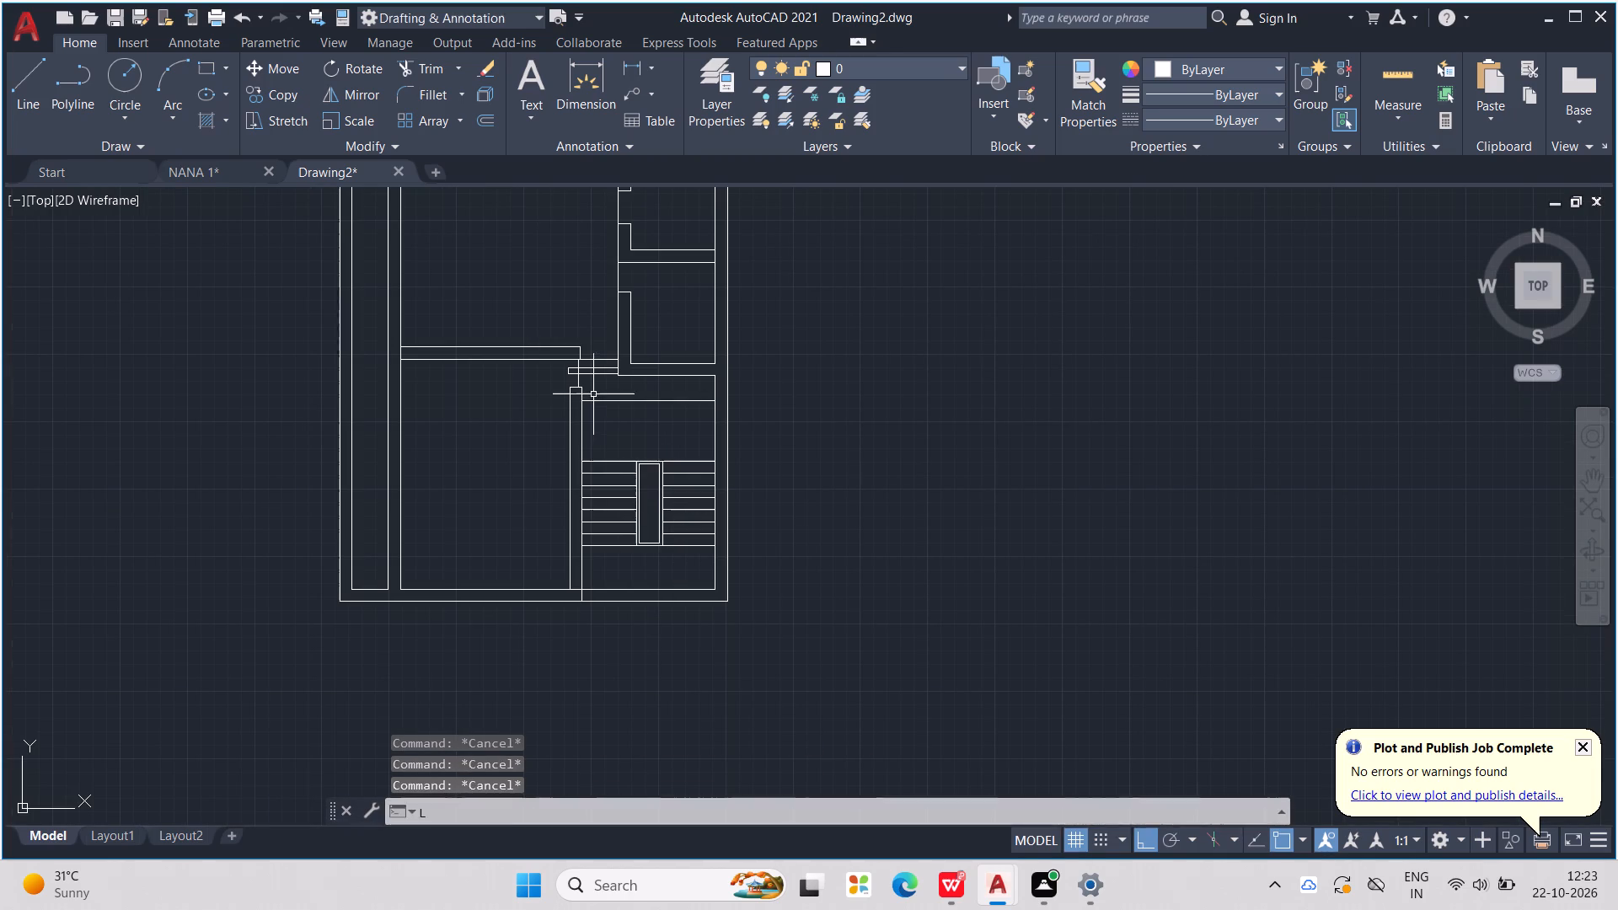
pyautogui.scroll(1, 597, 380)
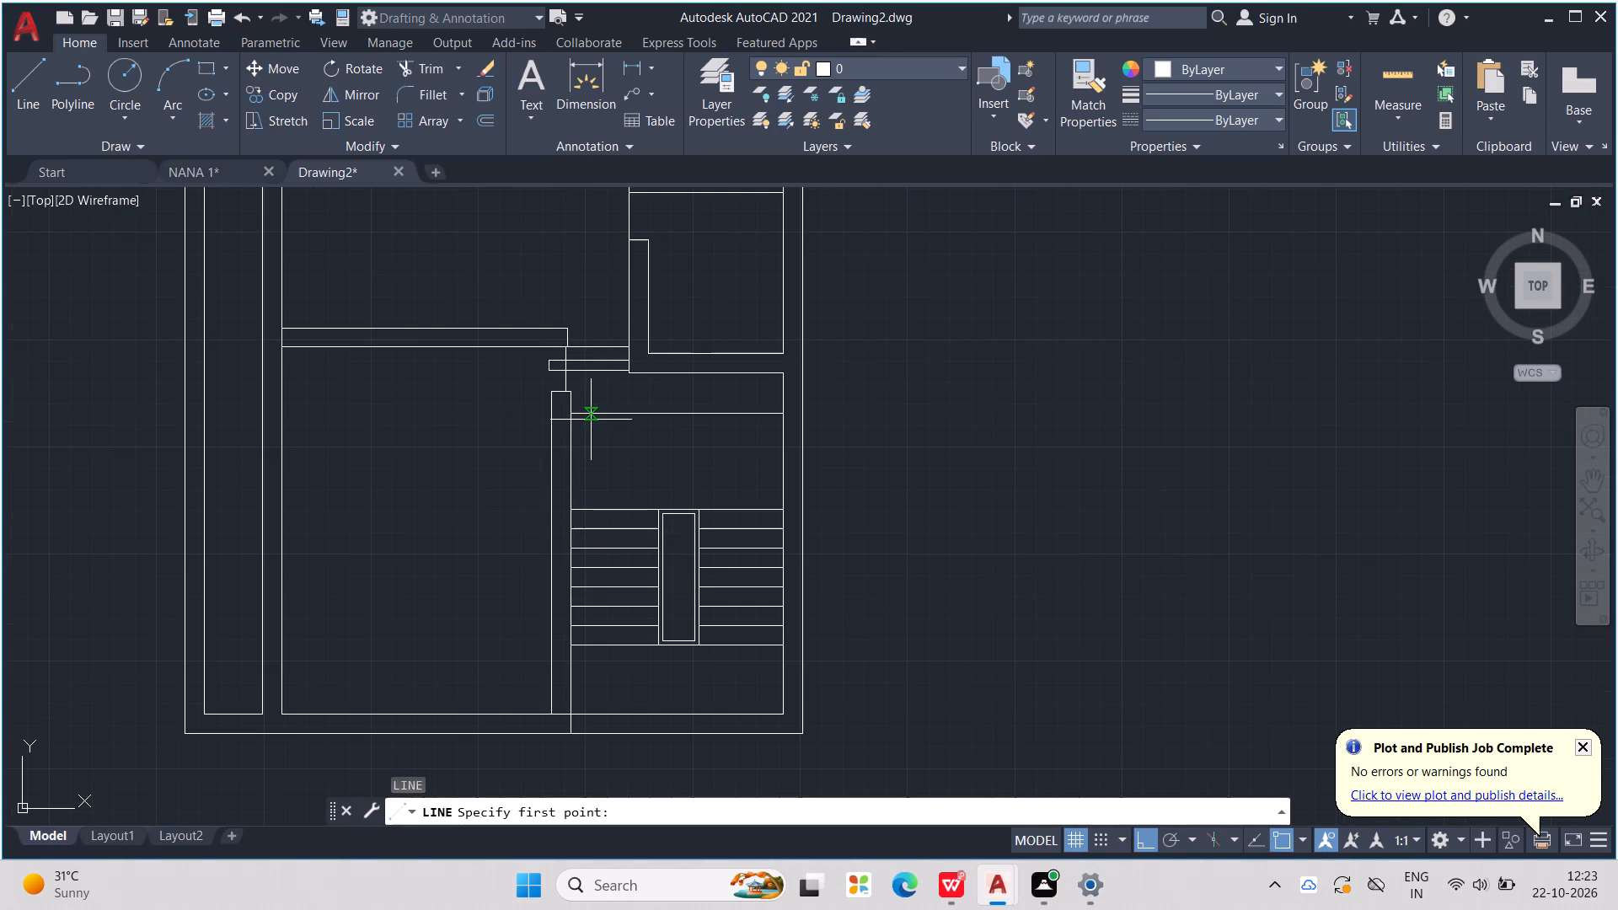
pyautogui.scroll(1, 591, 419)
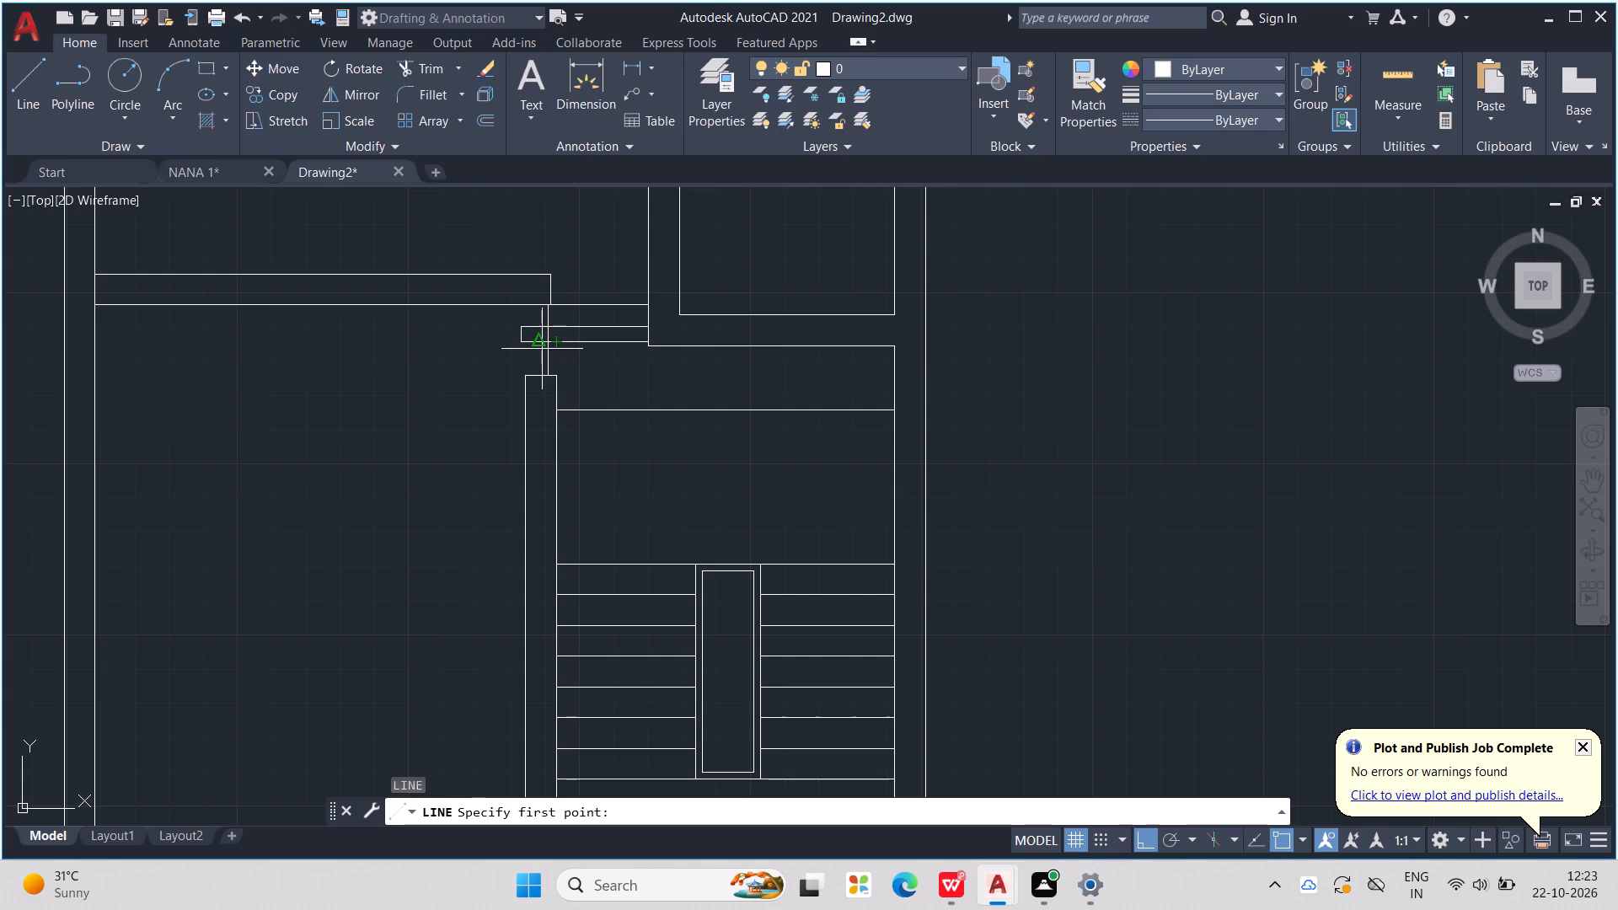
pyautogui.scroll(2, 549, 346)
pyautogui.click(545, 336)
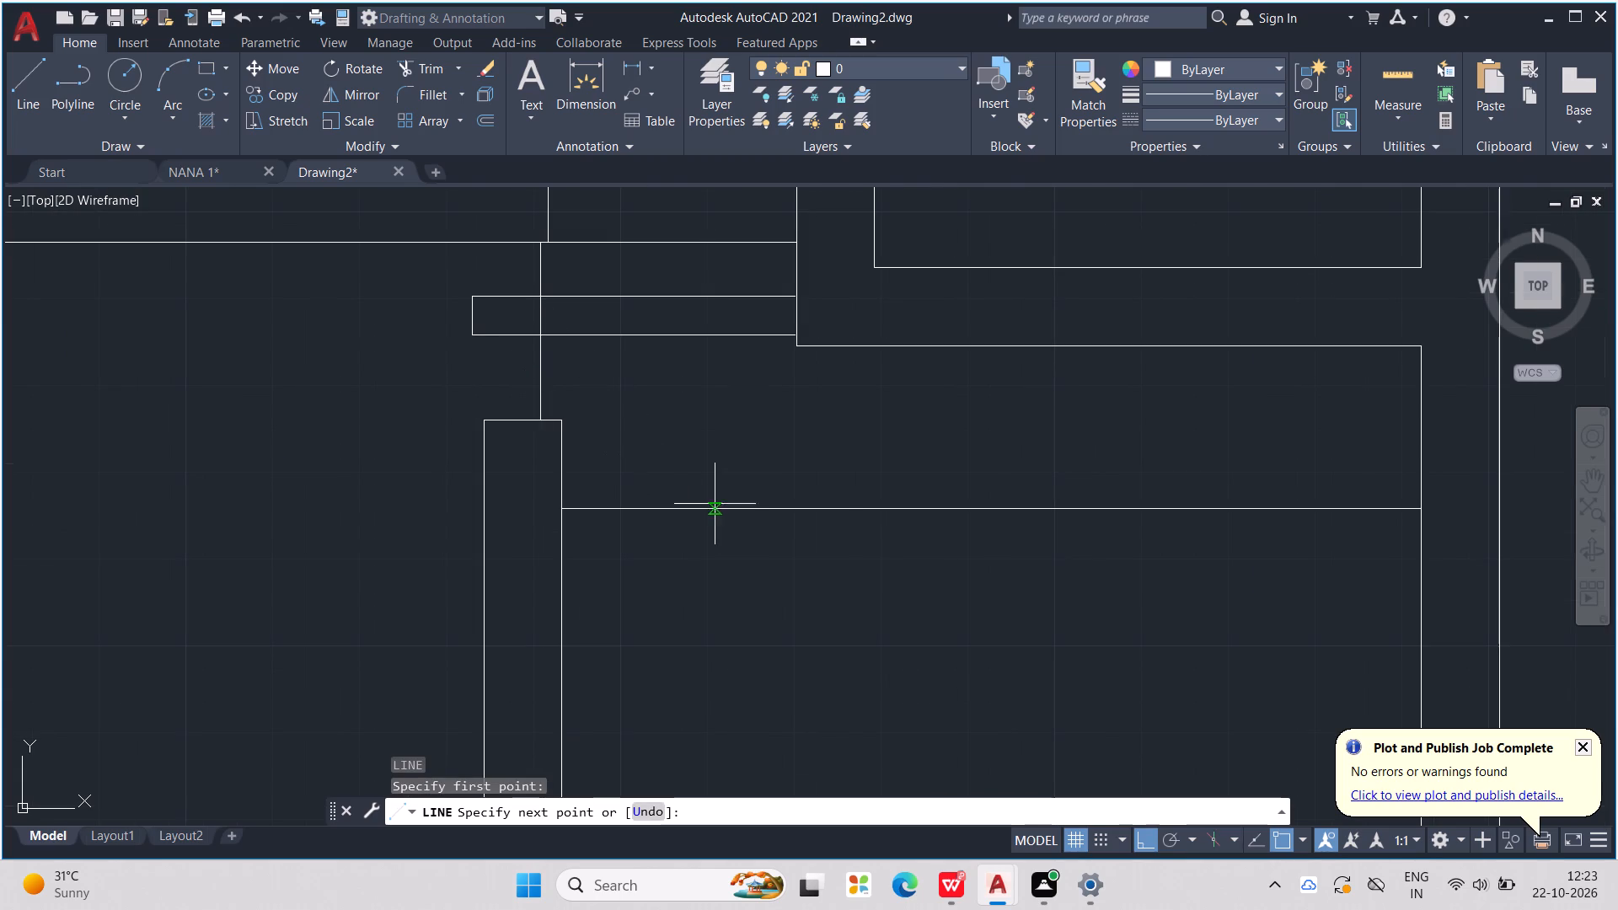
pyautogui.scroll(-3, 722, 490)
pyautogui.moveTo(812, 554); pyautogui.dragTo(764, 462, button='middle')
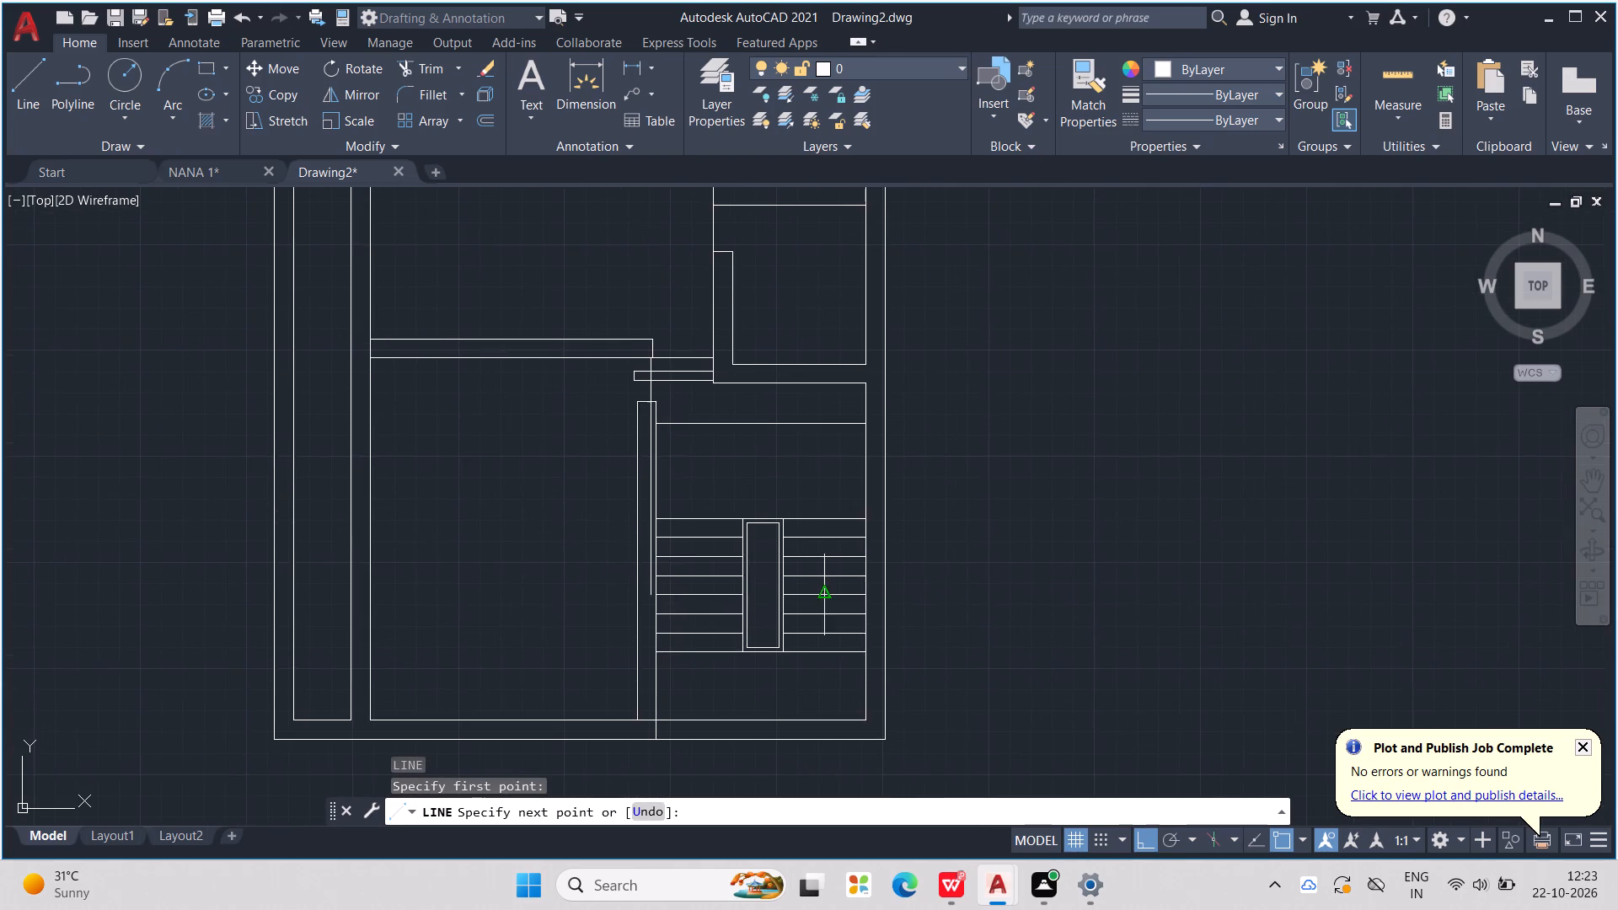
pyautogui.click(869, 715)
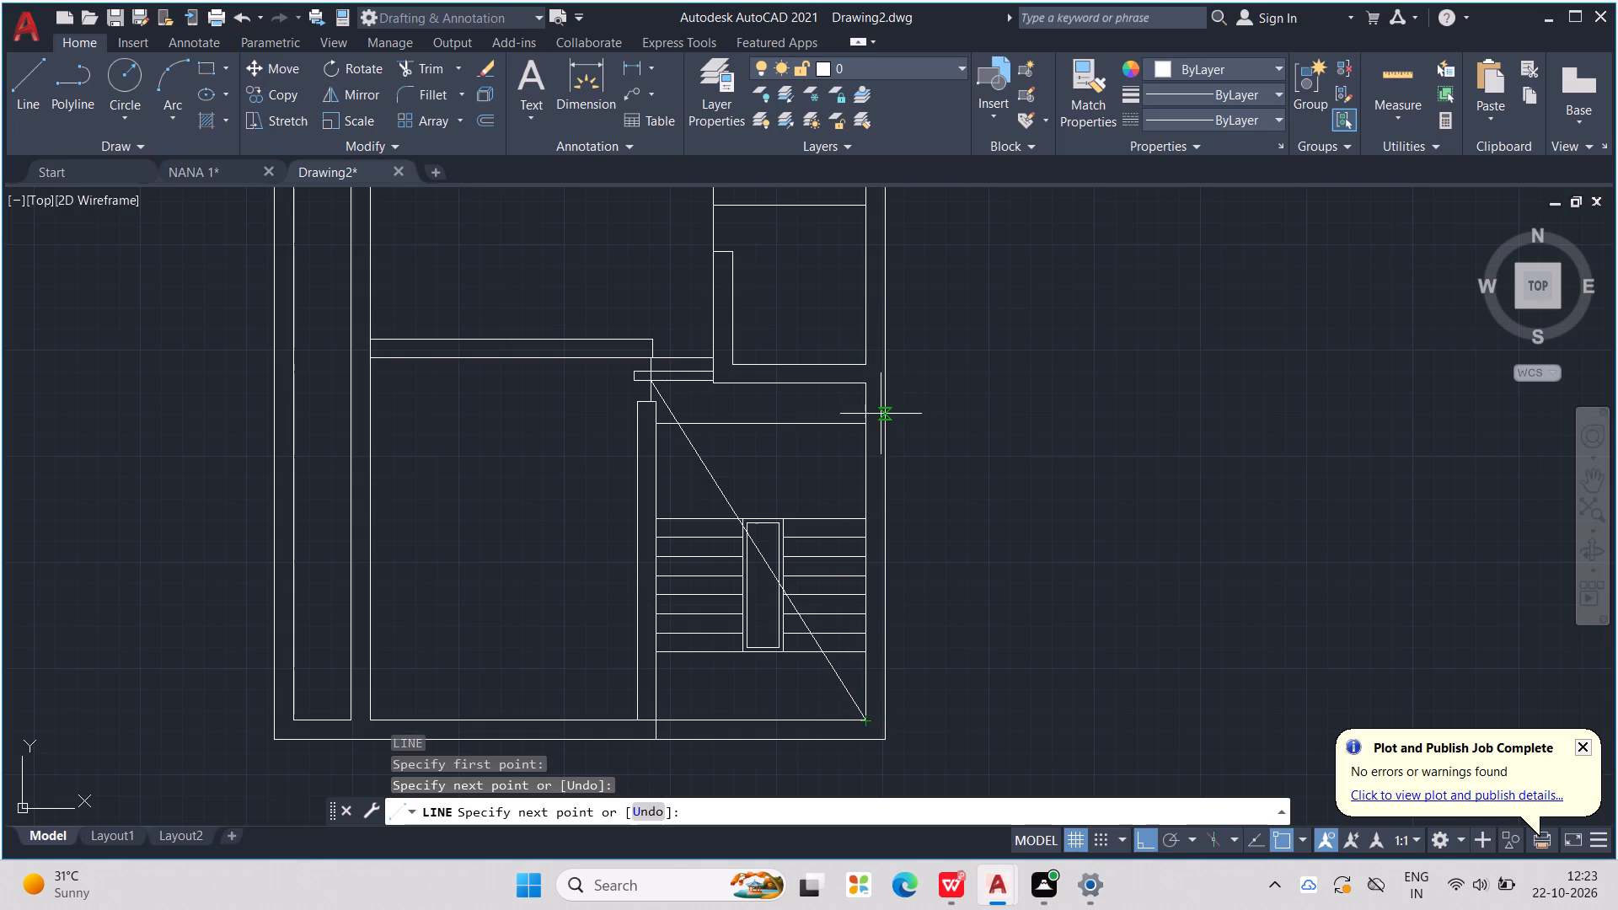
pyautogui.scroll(3, 865, 383)
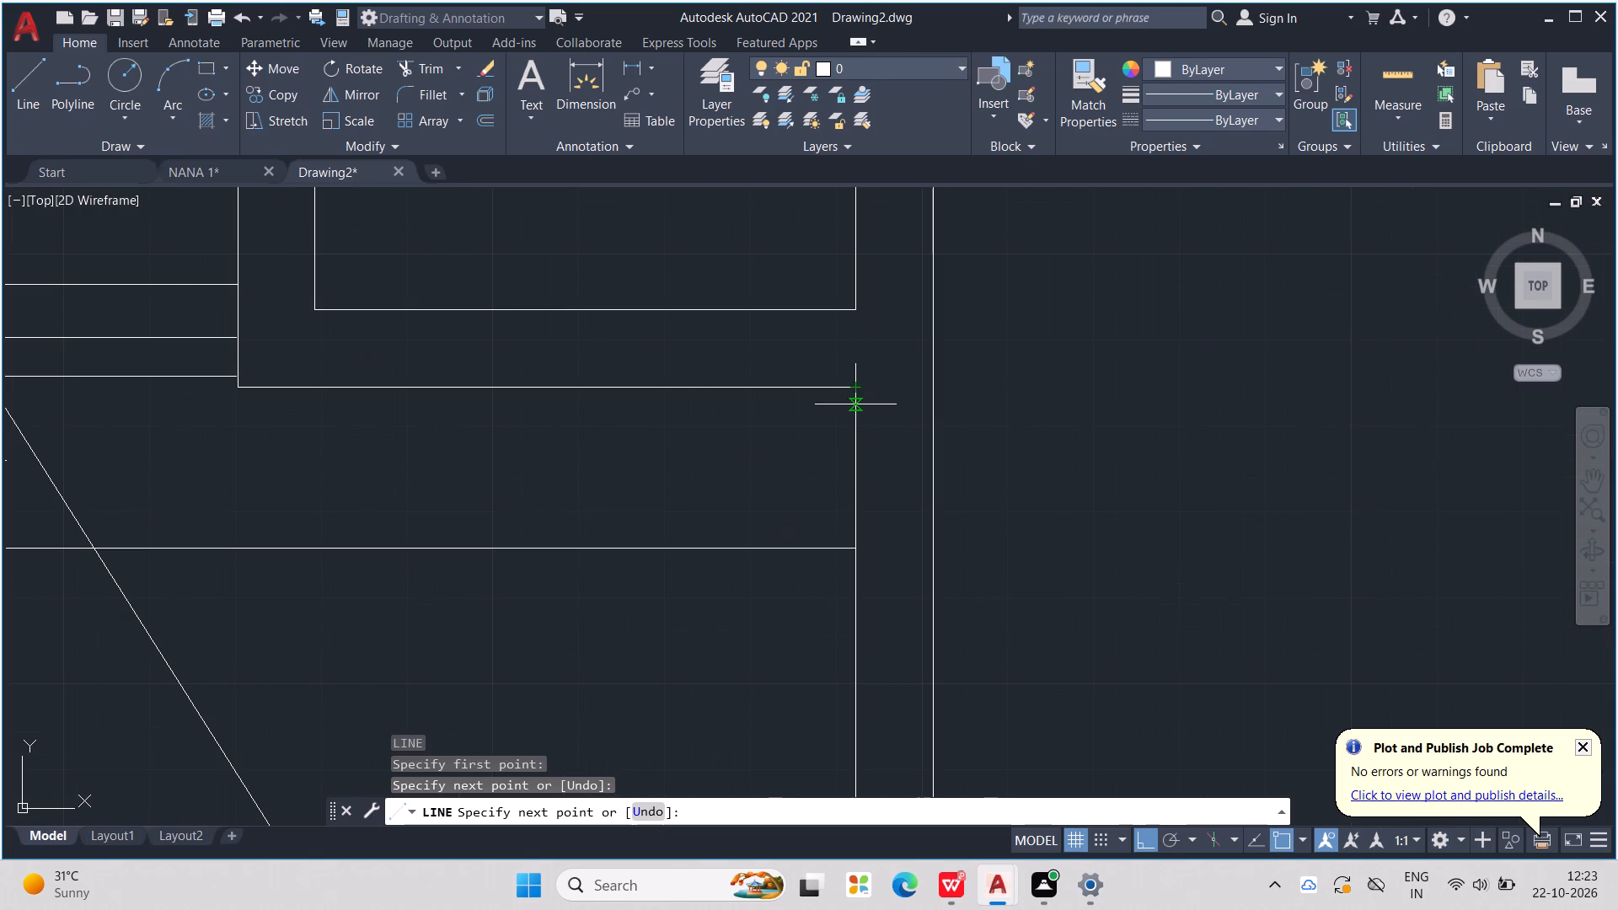
pyautogui.click(850, 389)
pyautogui.moveTo(757, 496); pyautogui.dragTo(971, 361, button='middle')
pyautogui.scroll(-3, 971, 361)
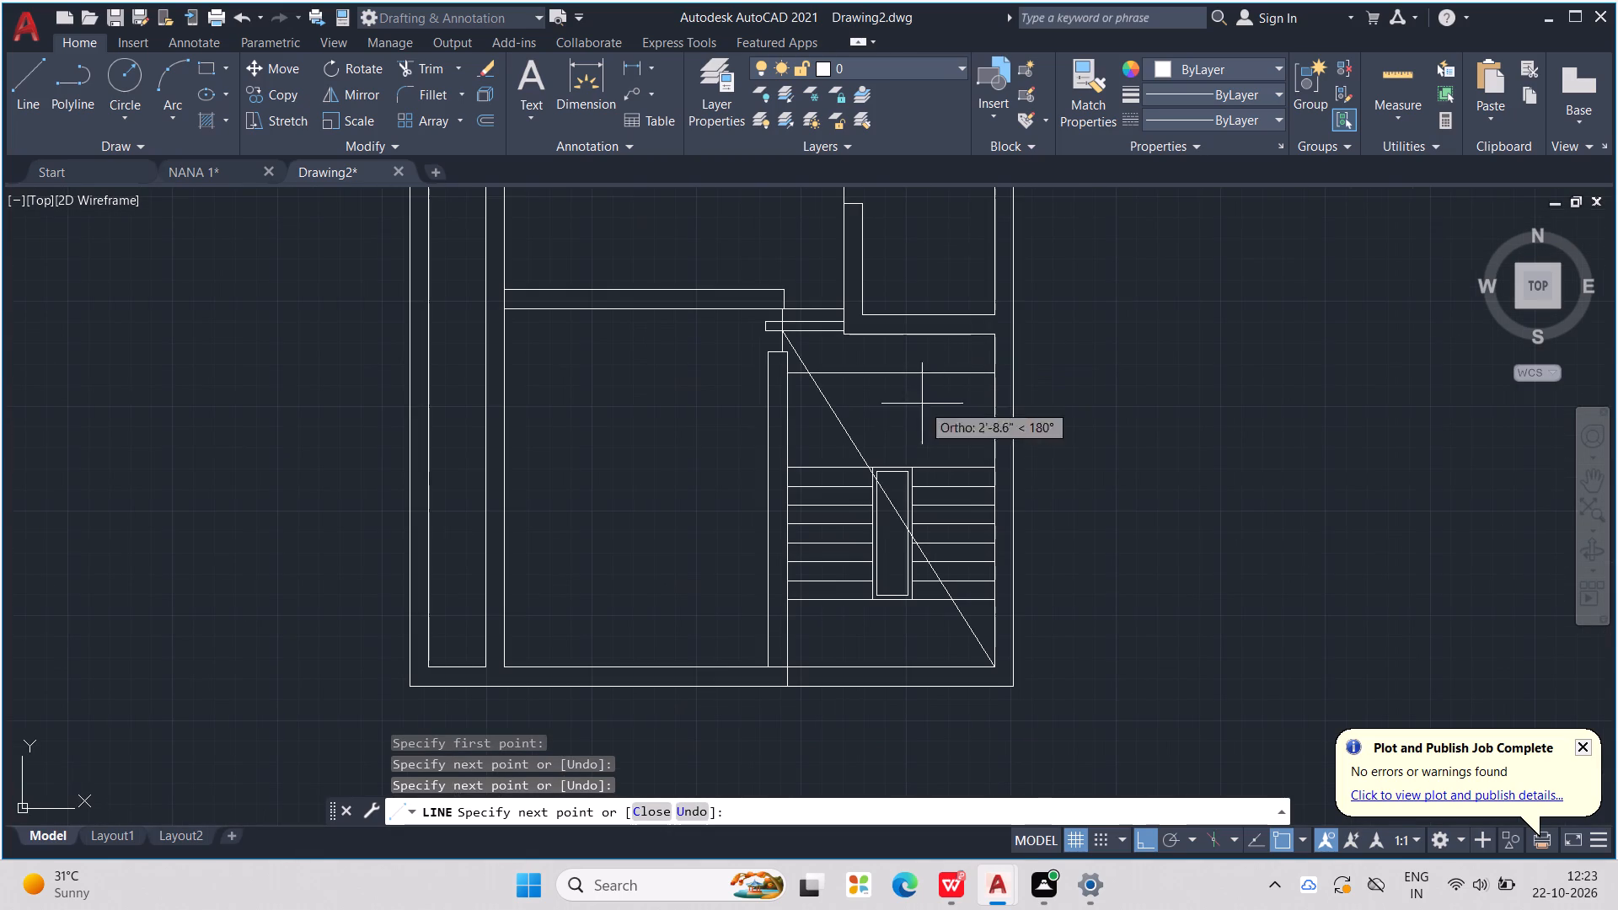
pyautogui.scroll(2, 811, 633)
pyautogui.moveTo(791, 664); pyautogui.dragTo(806, 509, button='middle')
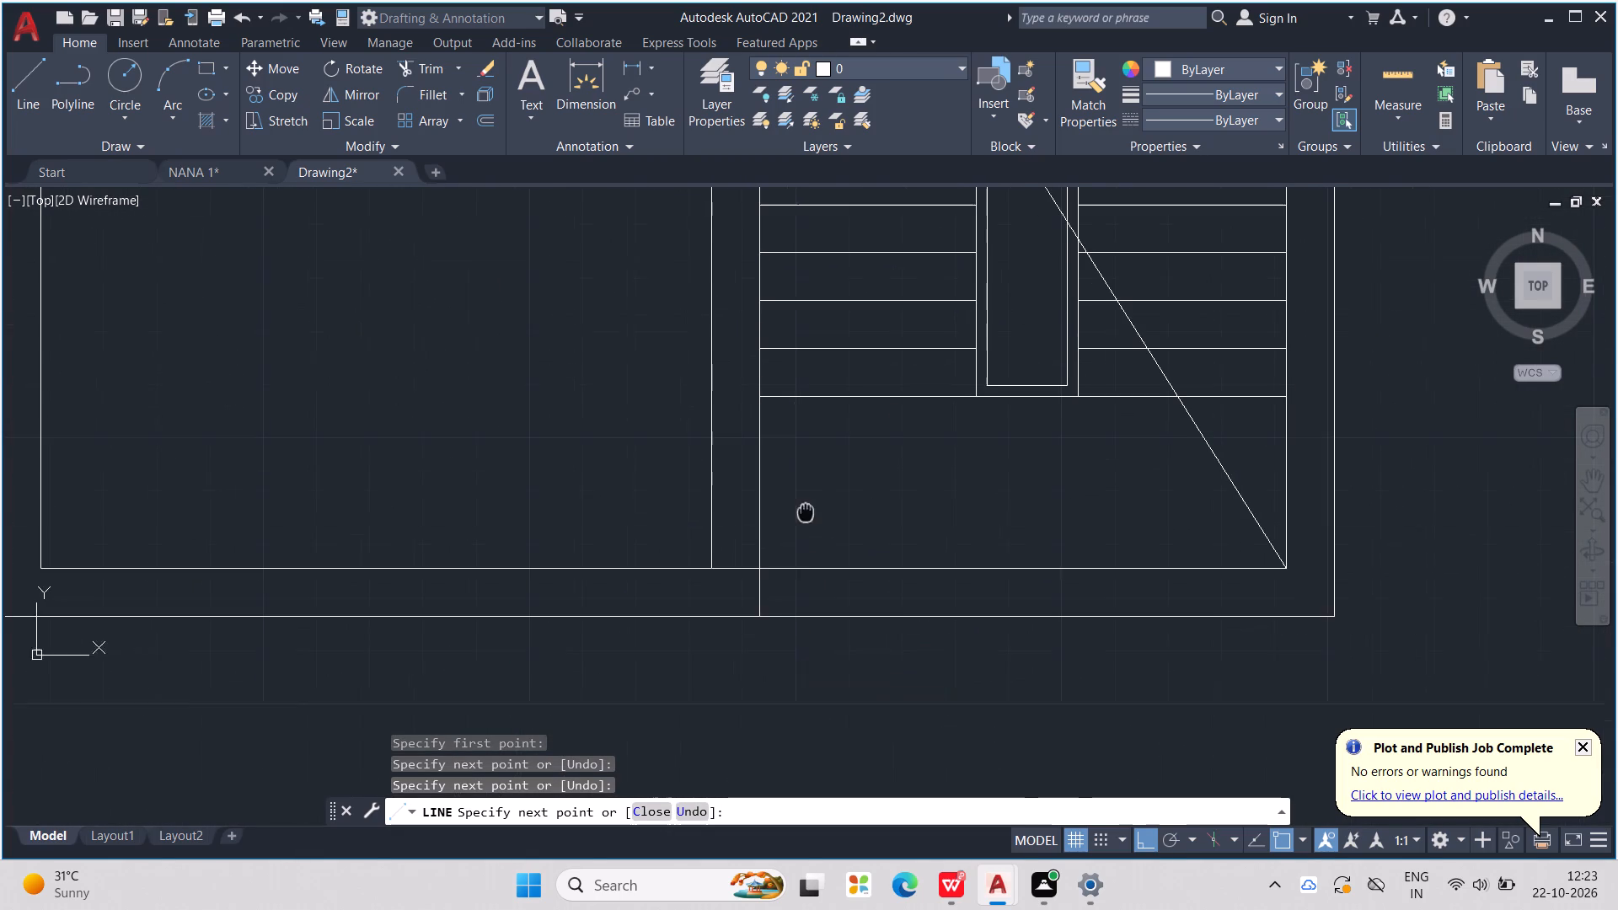
pyautogui.moveTo(806, 509); pyautogui.dragTo(806, 503, button='middle')
pyautogui.click(759, 556)
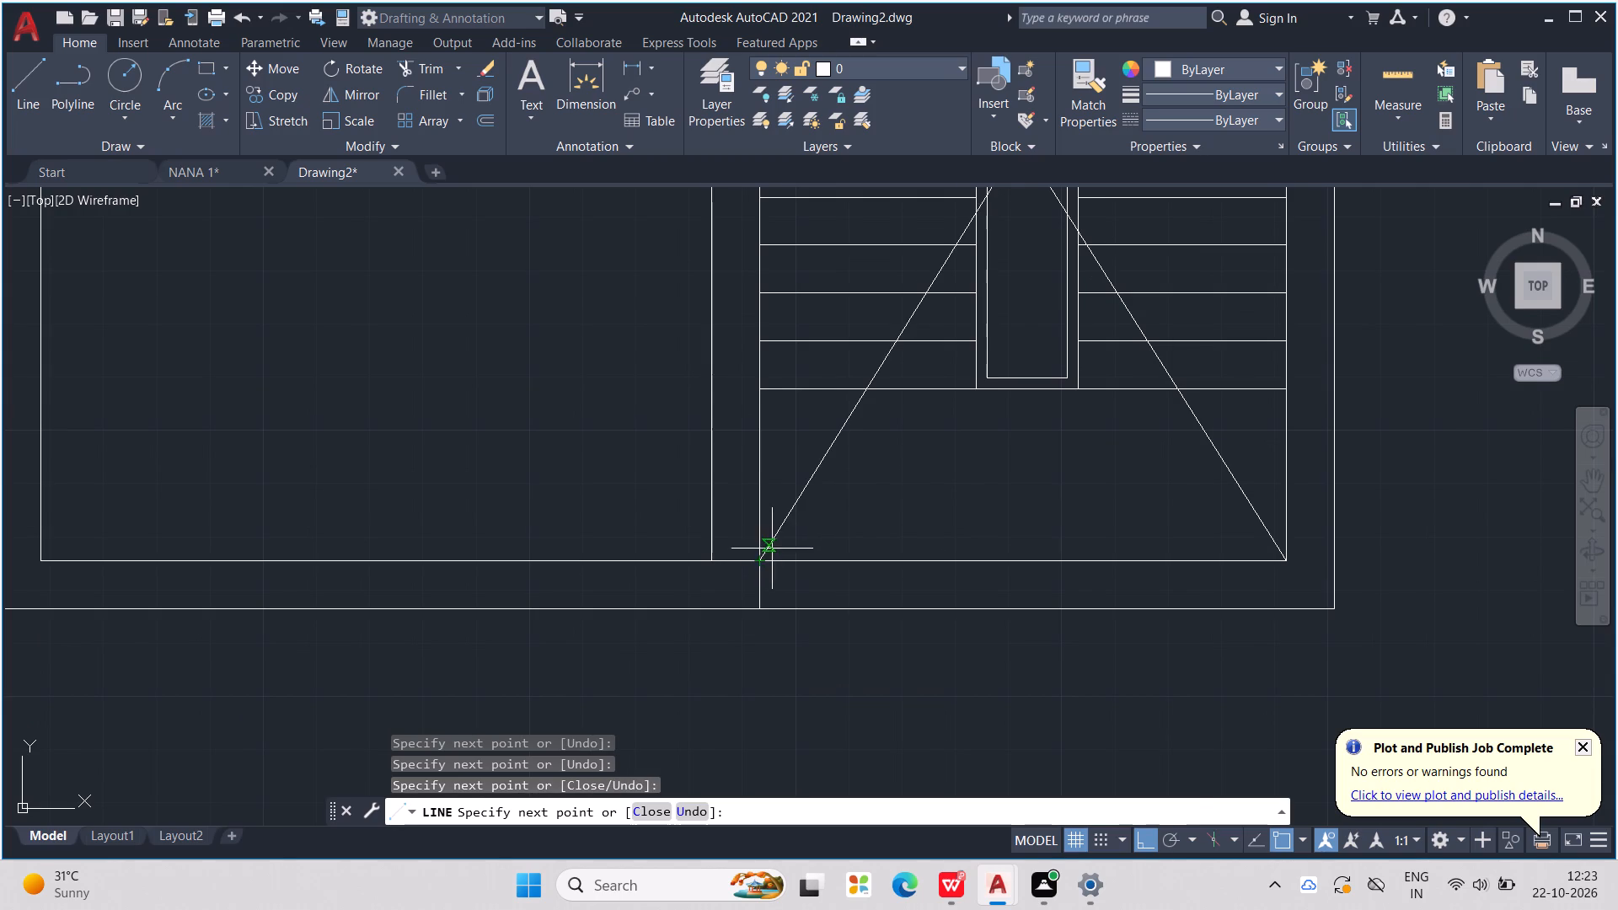
pyautogui.scroll(-2, 774, 546)
pyautogui.press('Escape')
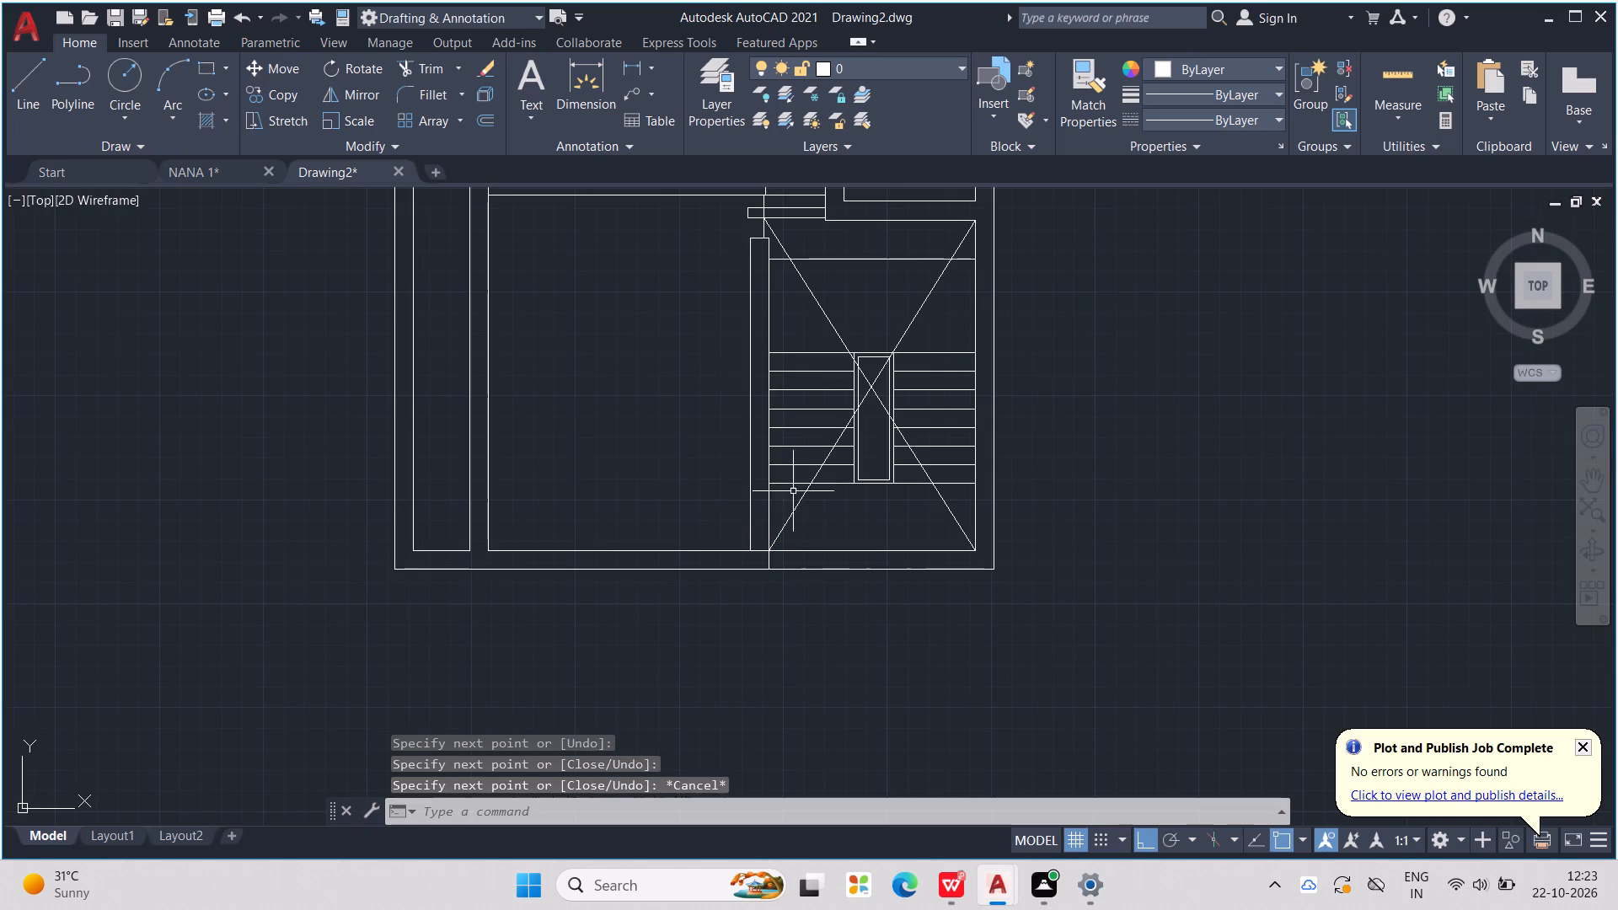
# Move all the stair treads and the double central rectangle north by one tread spacing.
pyautogui.press('Escape')
pyautogui.press('Escape')
pyautogui.press('Escape')
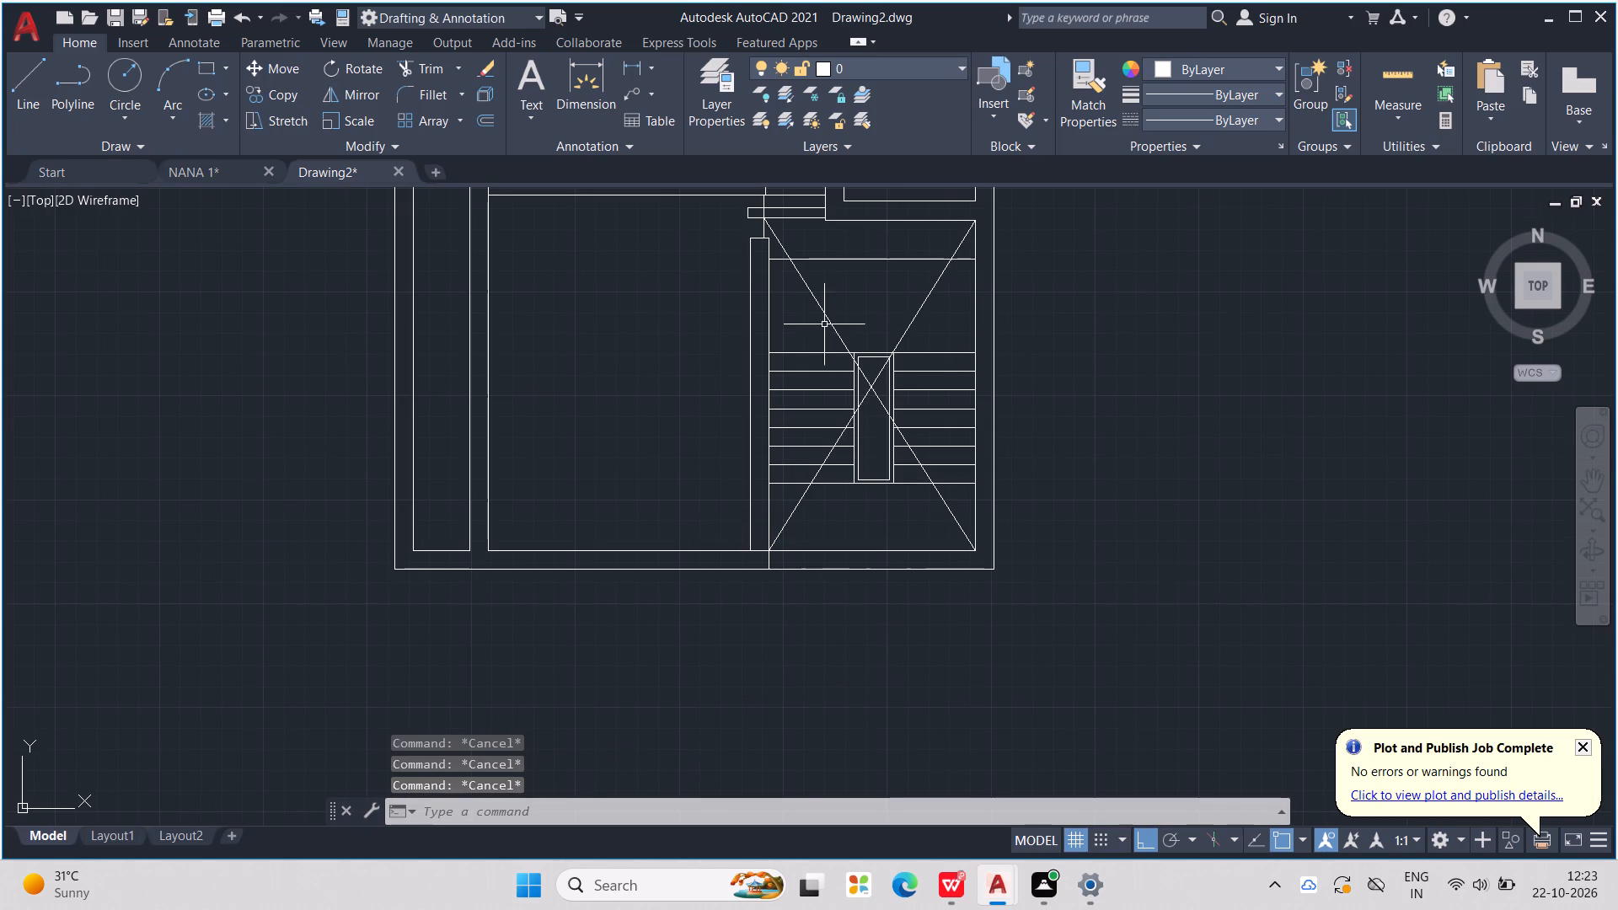
pyautogui.moveTo(819, 318); pyautogui.dragTo(682, 493)
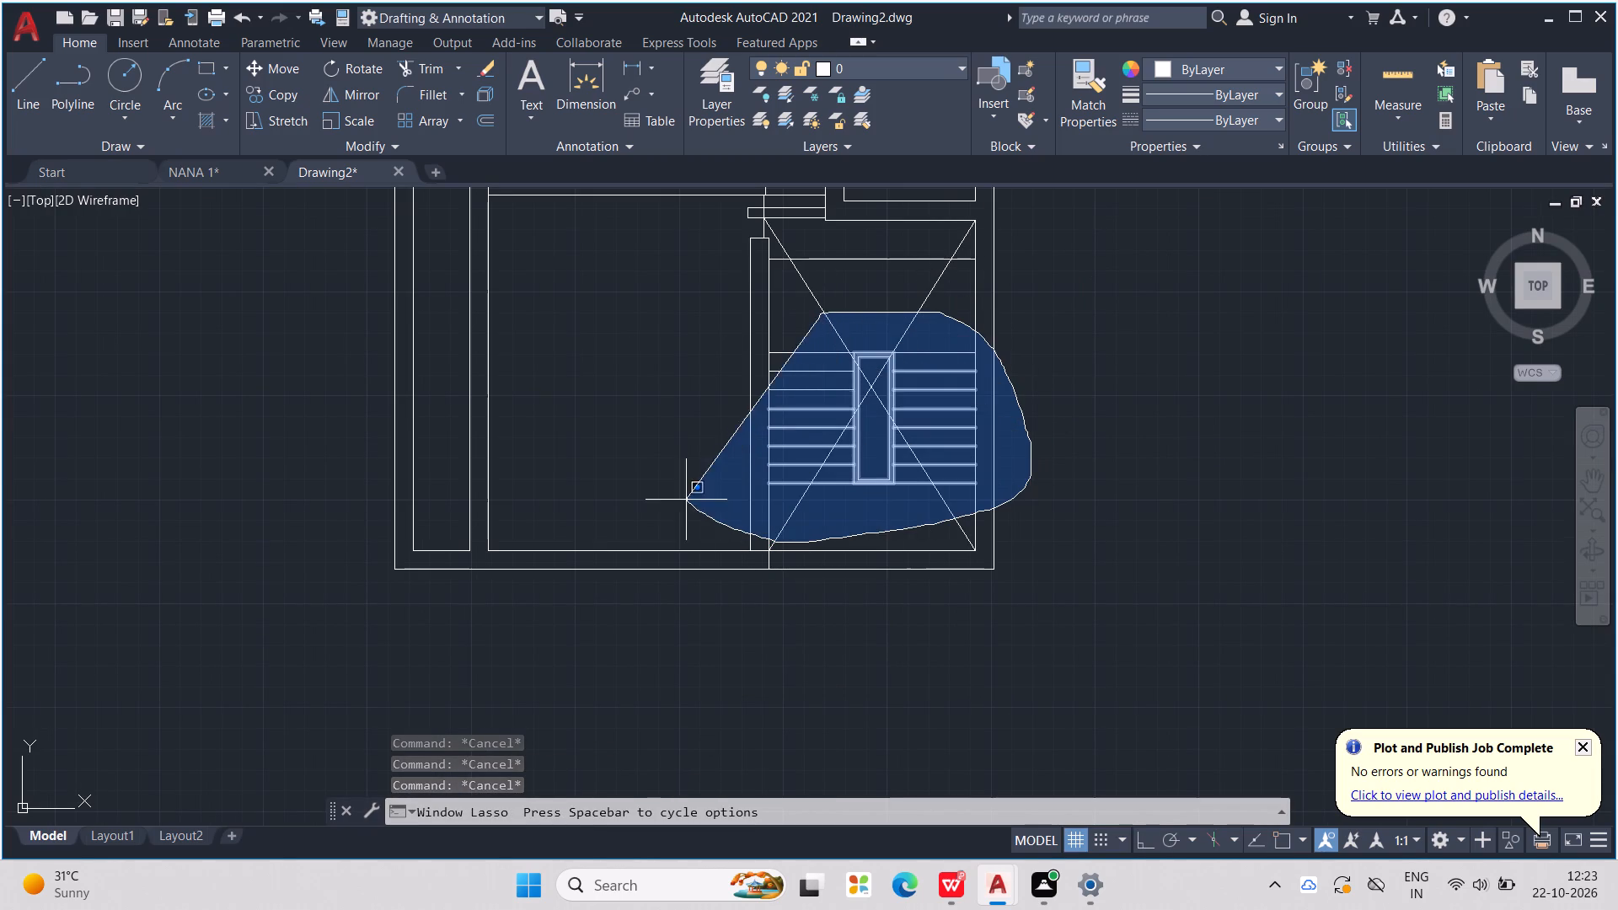
pyautogui.moveTo(682, 493); pyautogui.dragTo(643, 404)
pyautogui.write('MOV')
pyautogui.press('Return')
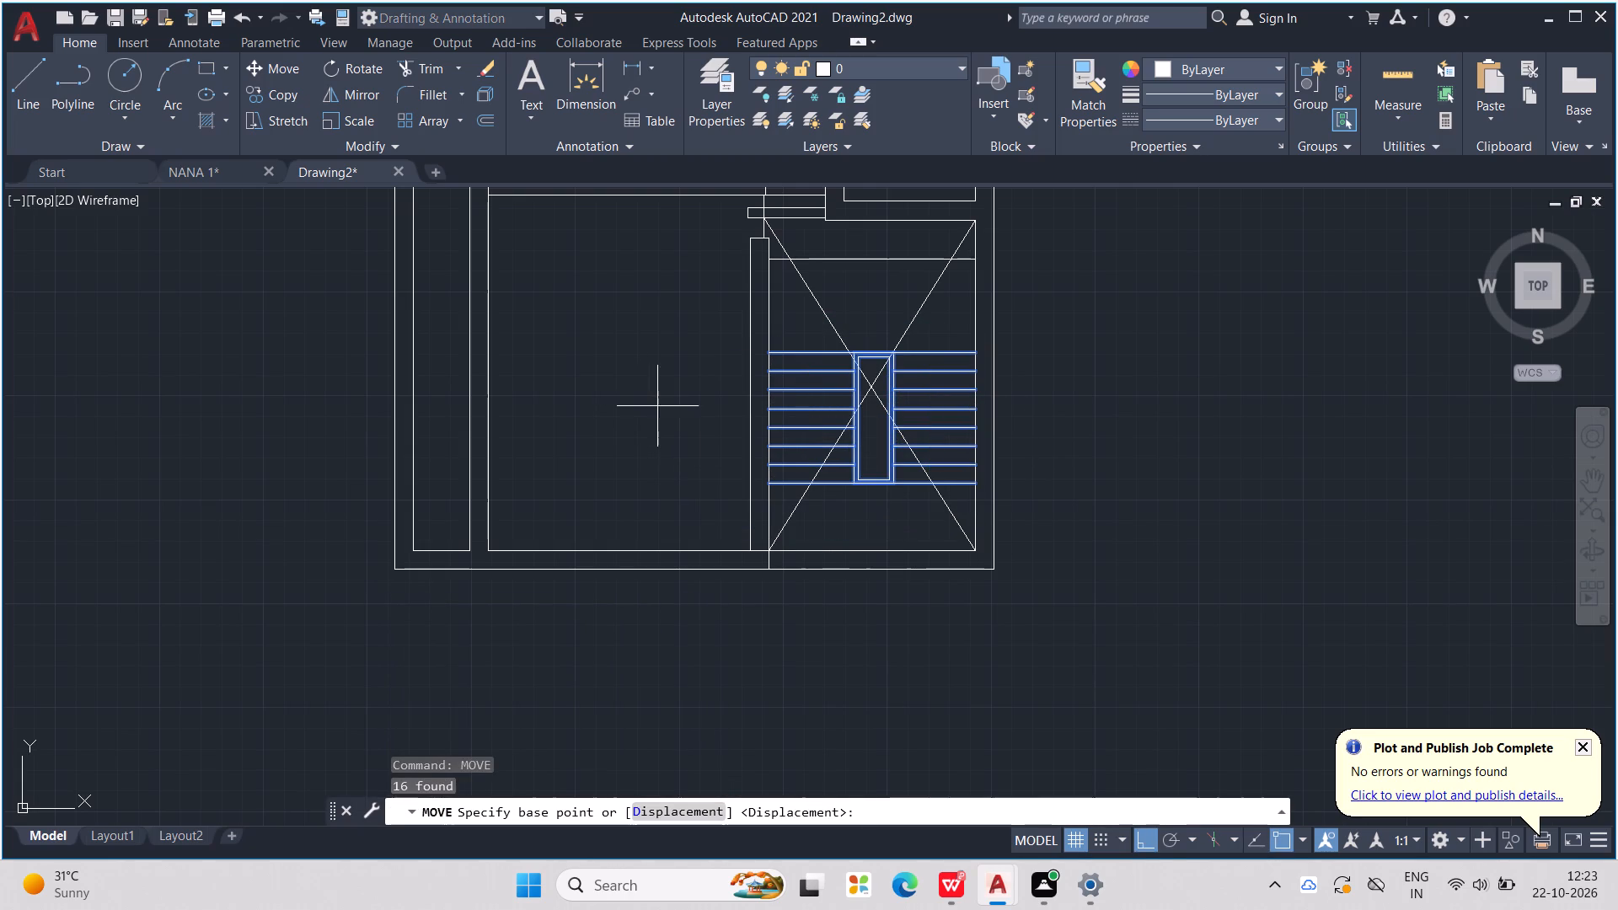
pyautogui.moveTo(763, 479); pyautogui.dragTo(764, 452)
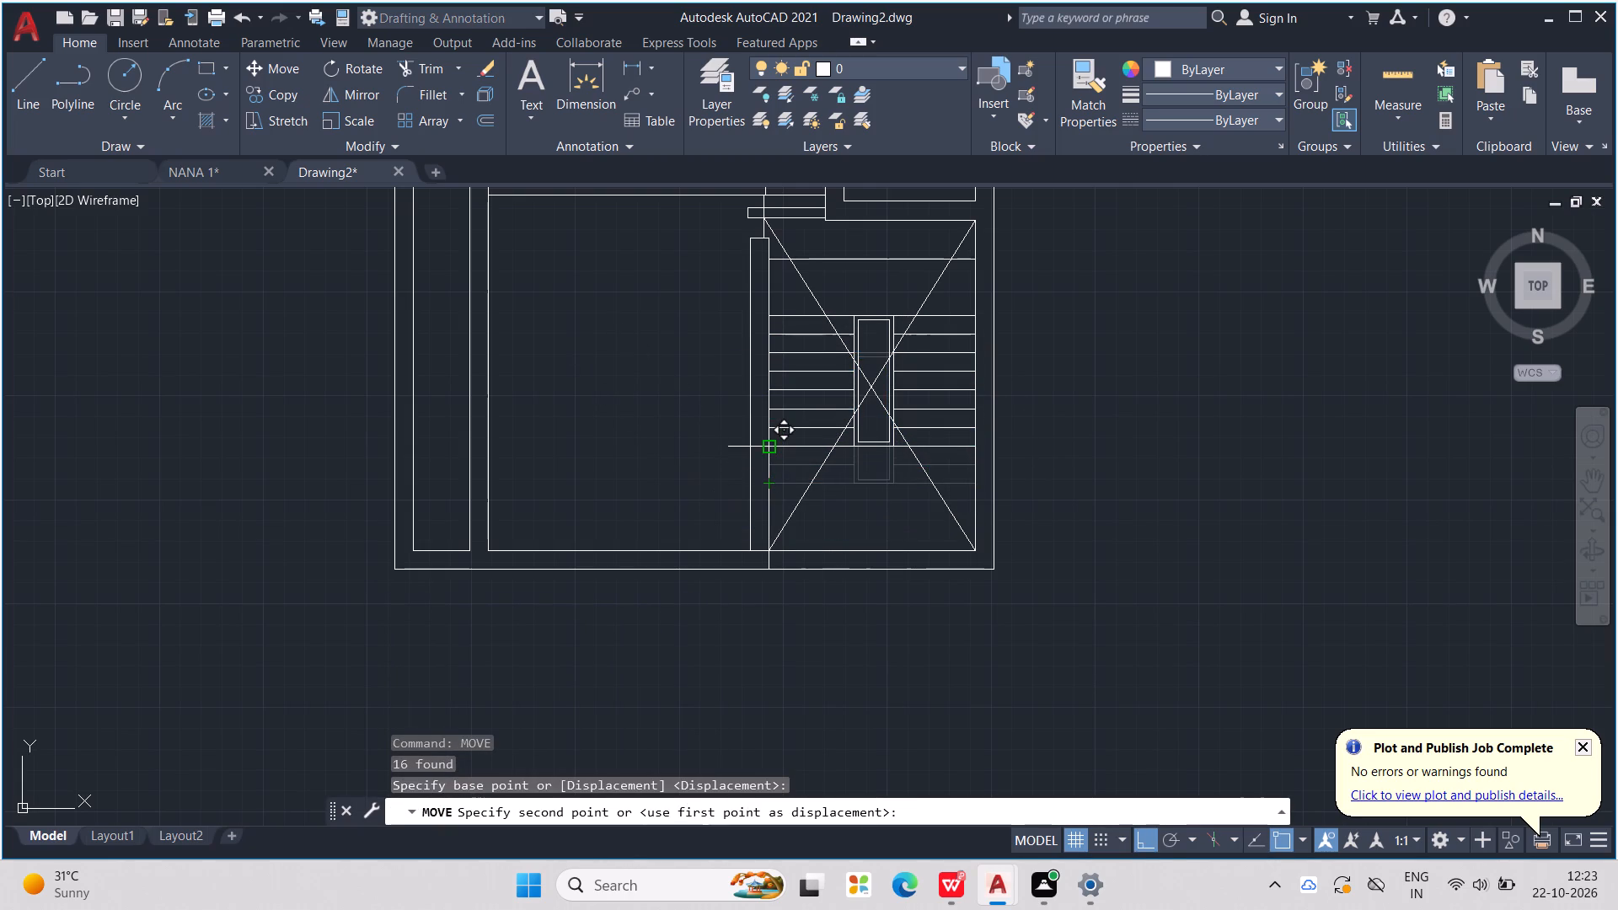
pyautogui.moveTo(764, 452); pyautogui.dragTo(764, 458)
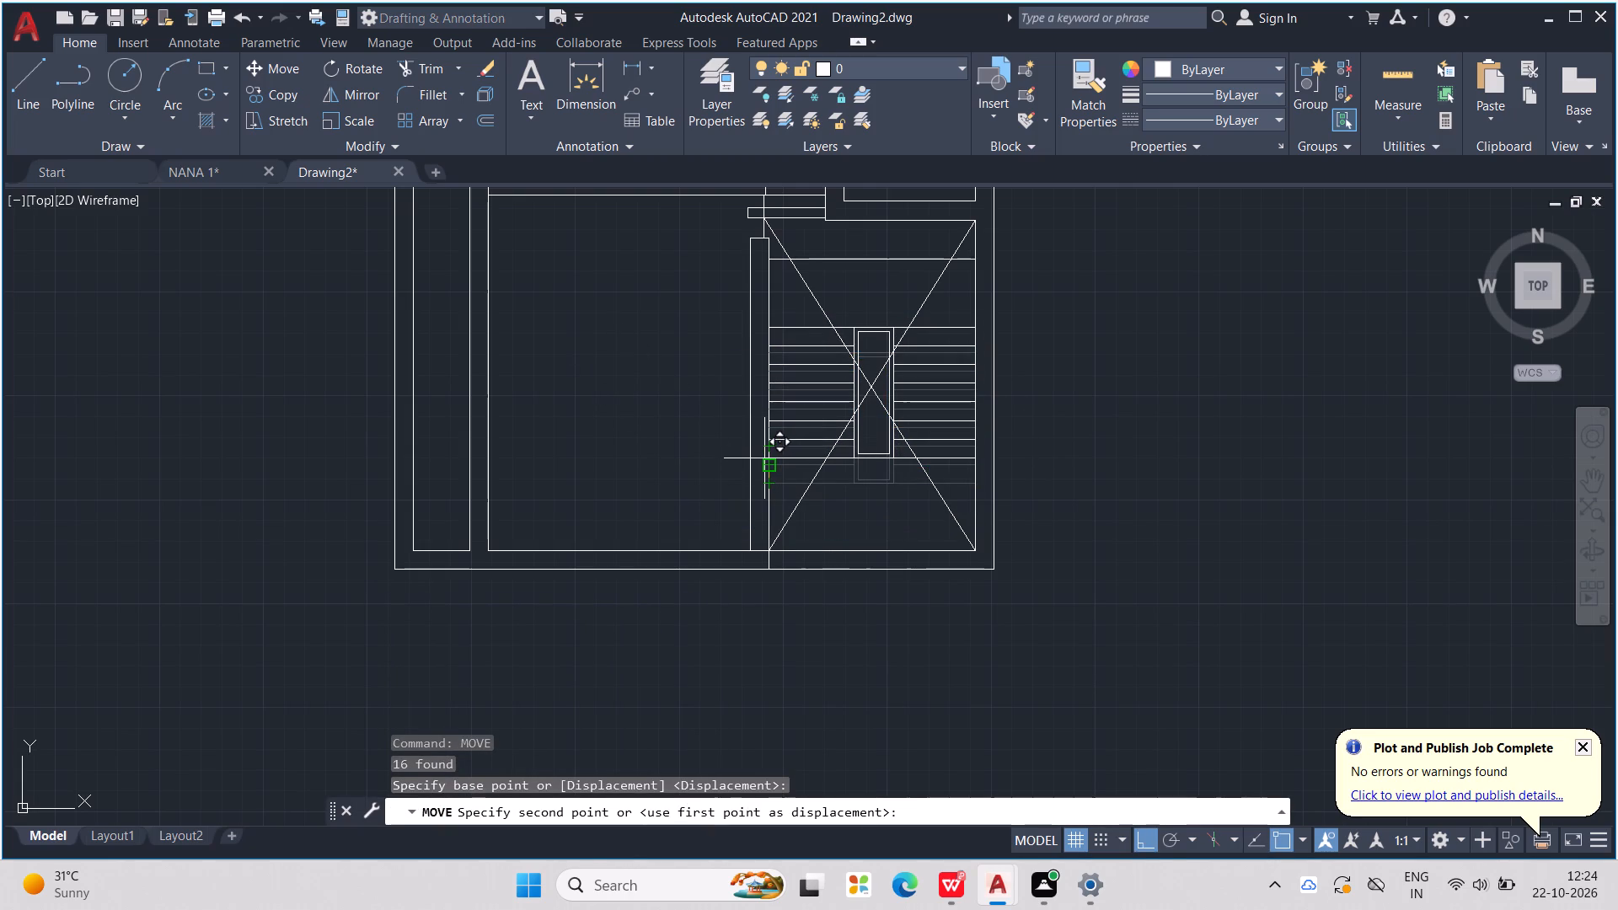
pyautogui.click(764, 458)
# Move the stair treads and the central rectangles one more tread spacing north.
pyautogui.moveTo(686, 354); pyautogui.dragTo(780, 309)
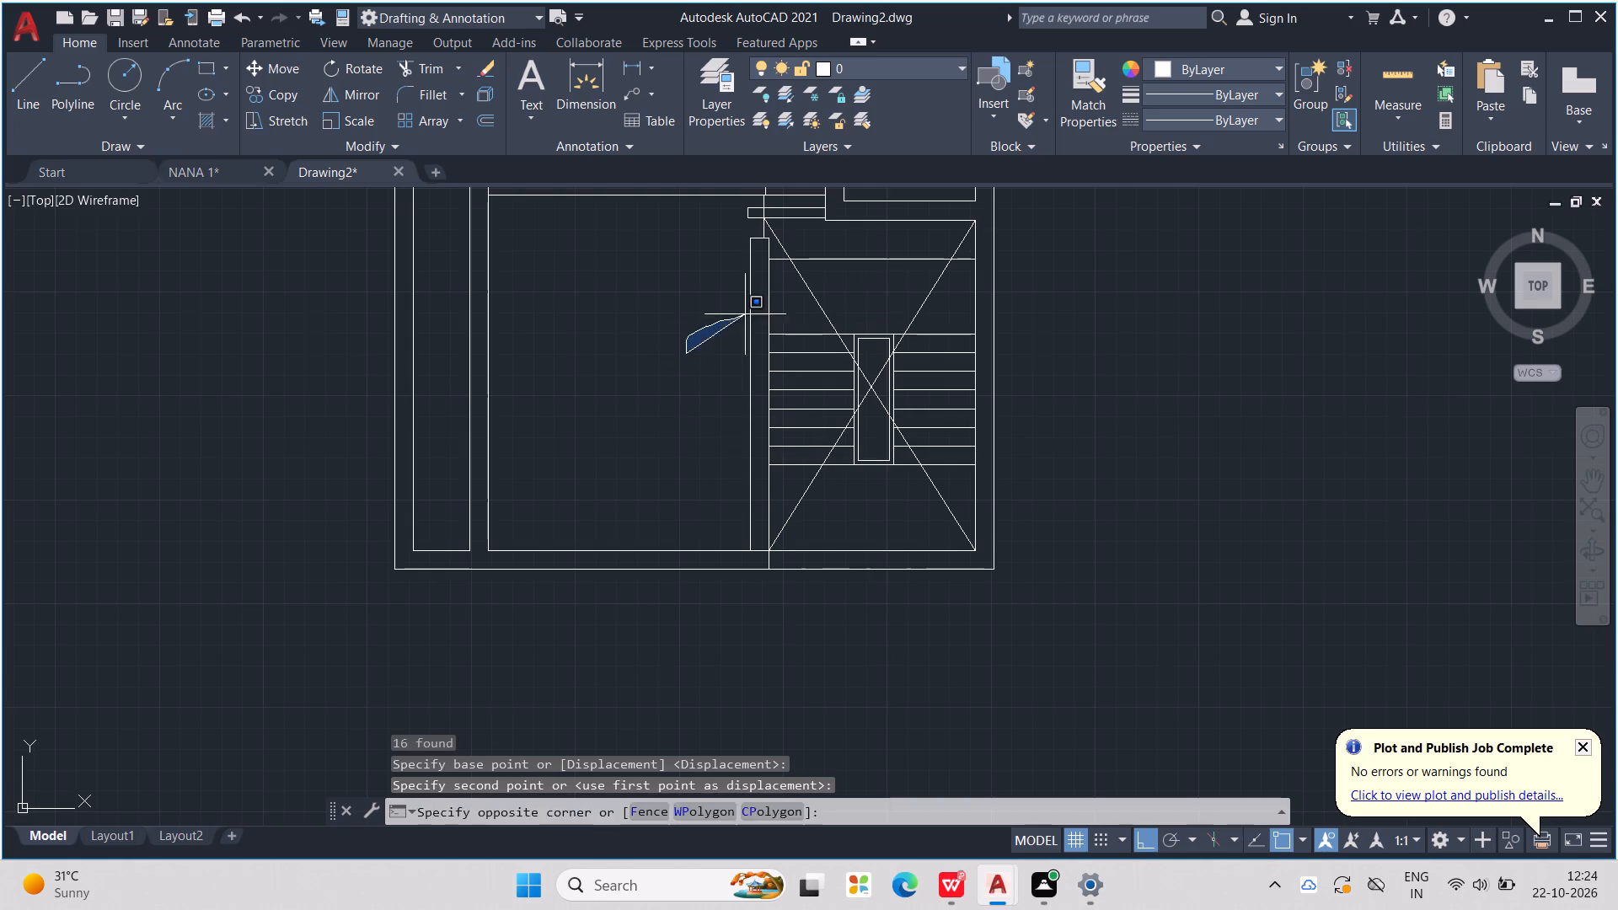
pyautogui.moveTo(780, 309); pyautogui.dragTo(742, 553)
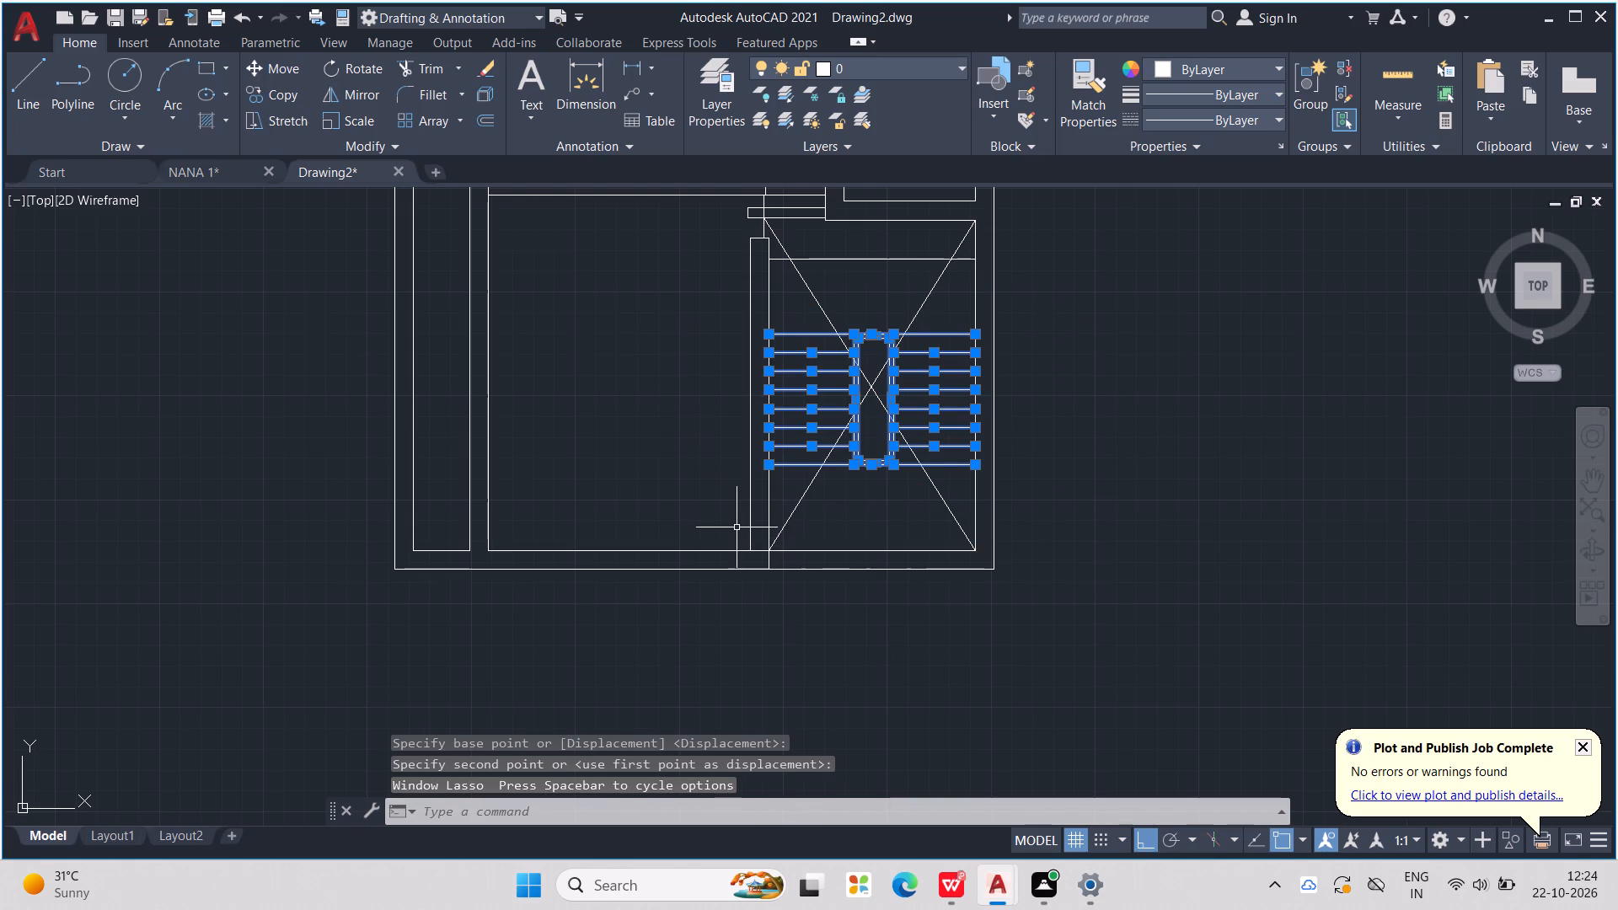
pyautogui.press('m')
pyautogui.press('o')
pyautogui.press('v')
pyautogui.press('e')
pyautogui.press('Return')
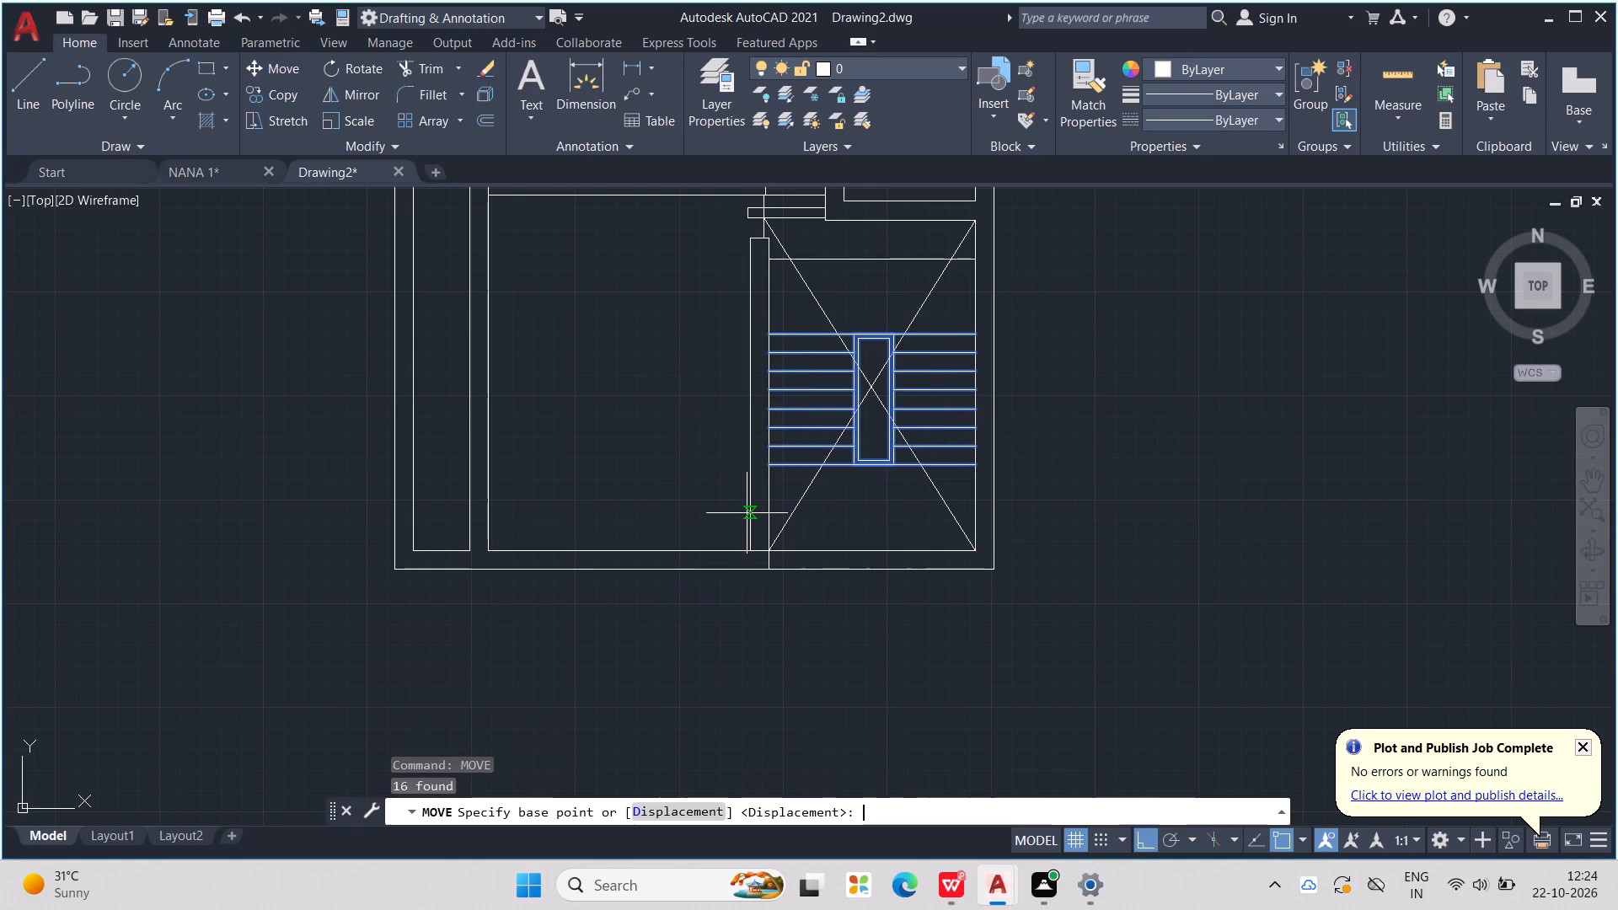
pyautogui.moveTo(769, 470); pyautogui.dragTo(769, 454)
pyautogui.click(769, 454)
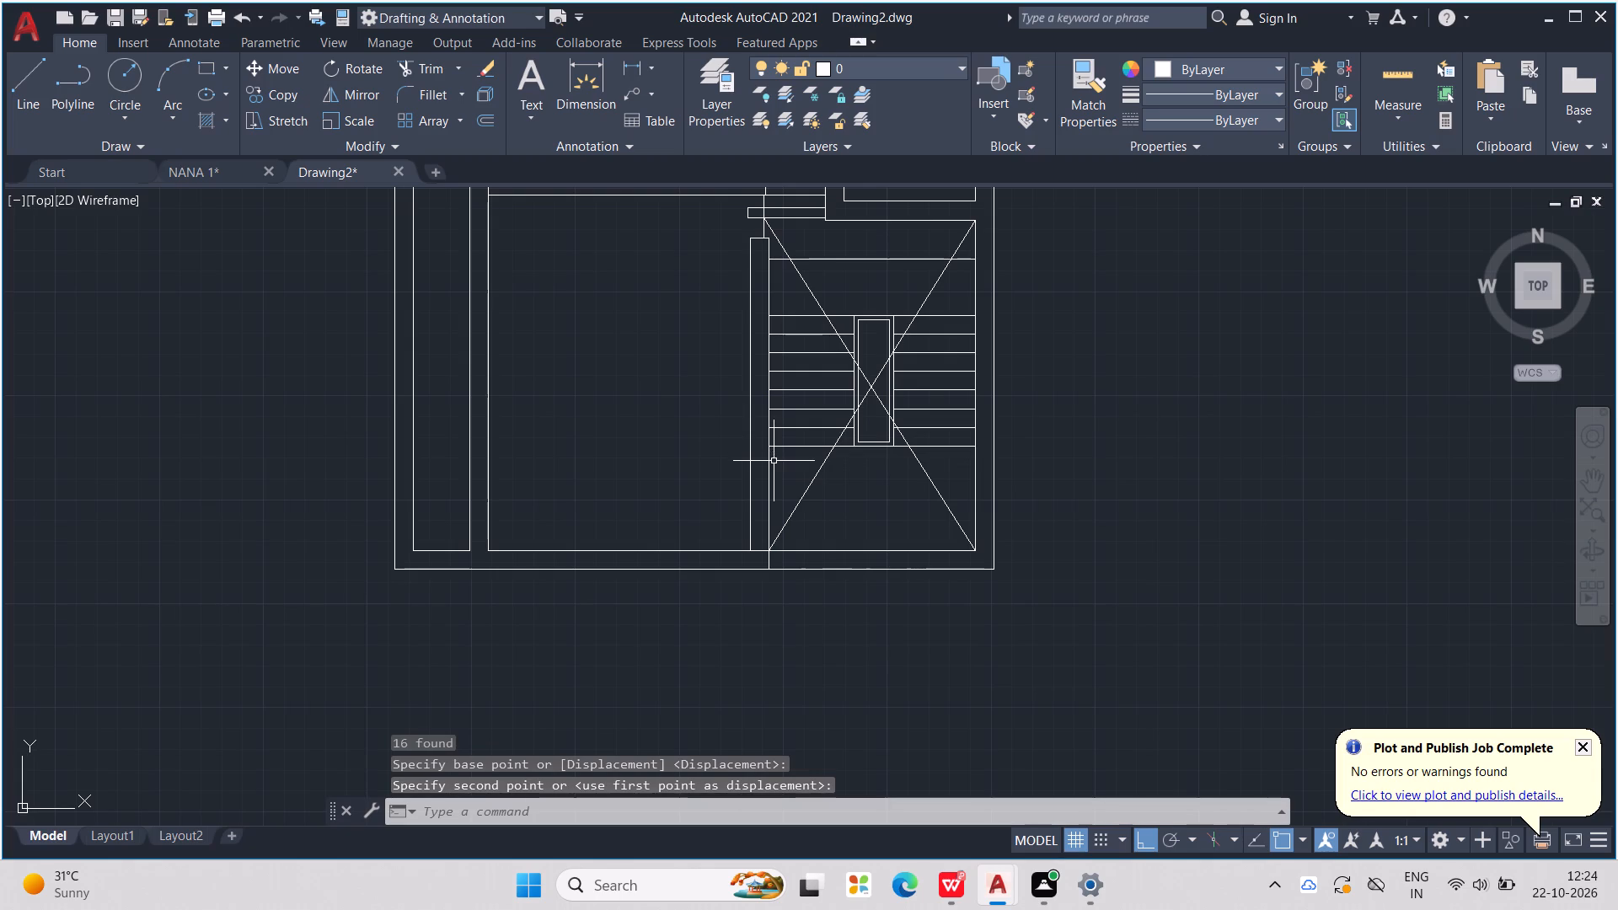
pyautogui.press('Escape')
pyautogui.press('Escape')
pyautogui.press('Escape')
pyautogui.press('Escape')
pyautogui.press('Escape')
pyautogui.press('Escape')
pyautogui.press('Escape')
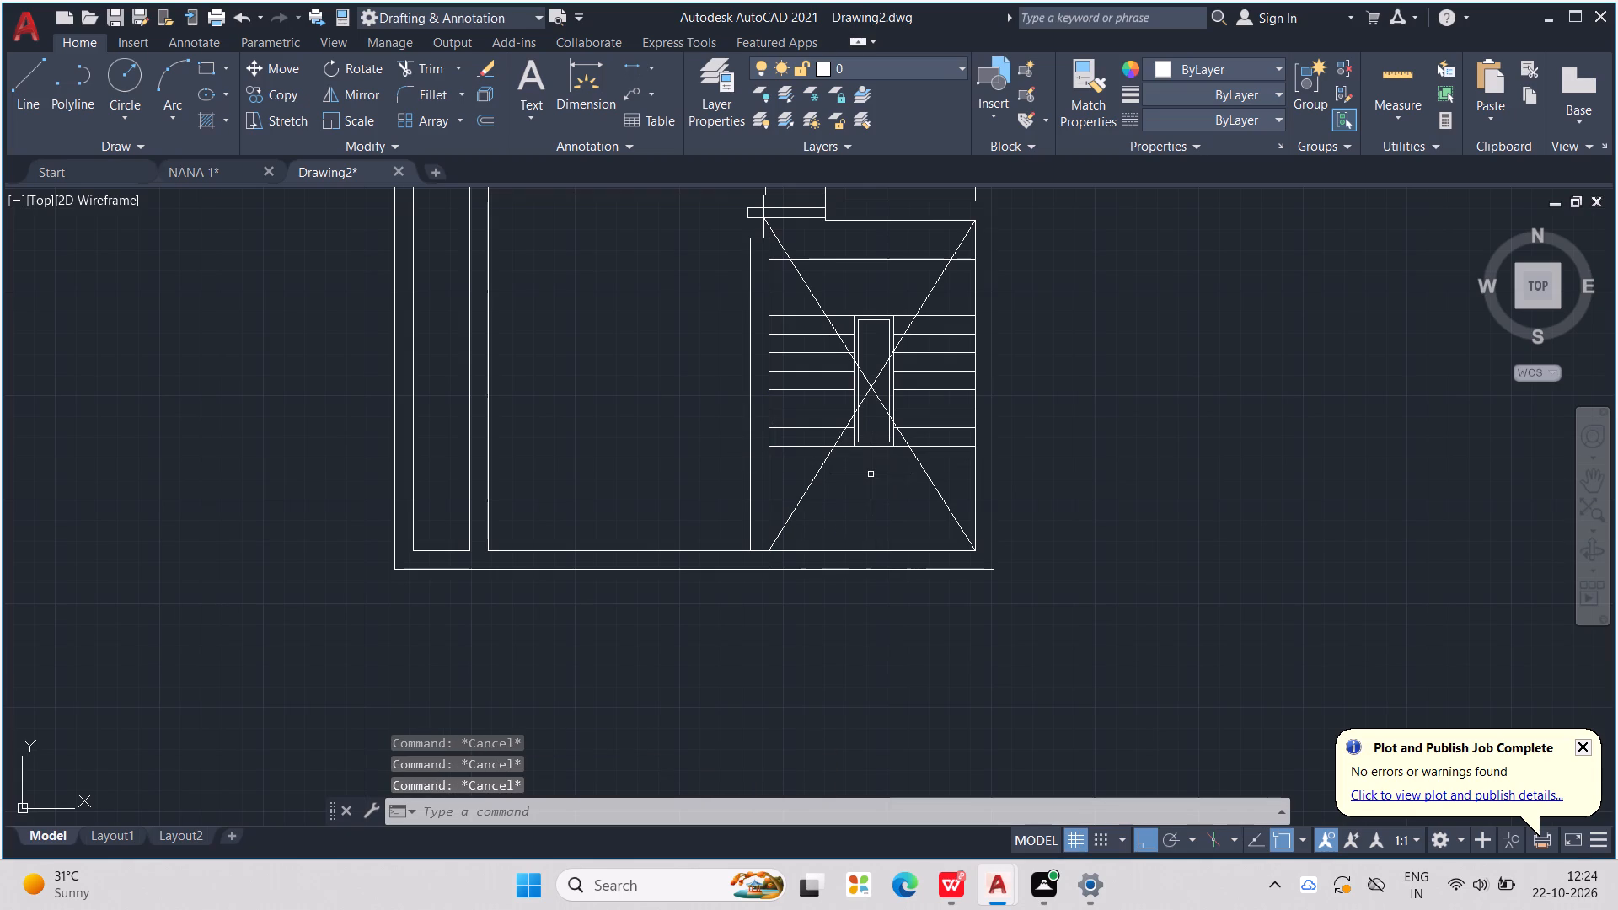
pyautogui.press('Escape')
pyautogui.press('Escape')
pyautogui.press('Escape')
pyautogui.press('Escape')
pyautogui.press('Escape')
pyautogui.press('Escape')
pyautogui.press('Escape')
pyautogui.press('Escape')
# Offset both crossing stair diagonals 2", one toward the southwest and the other toward the southeast.
pyautogui.write('OFF')
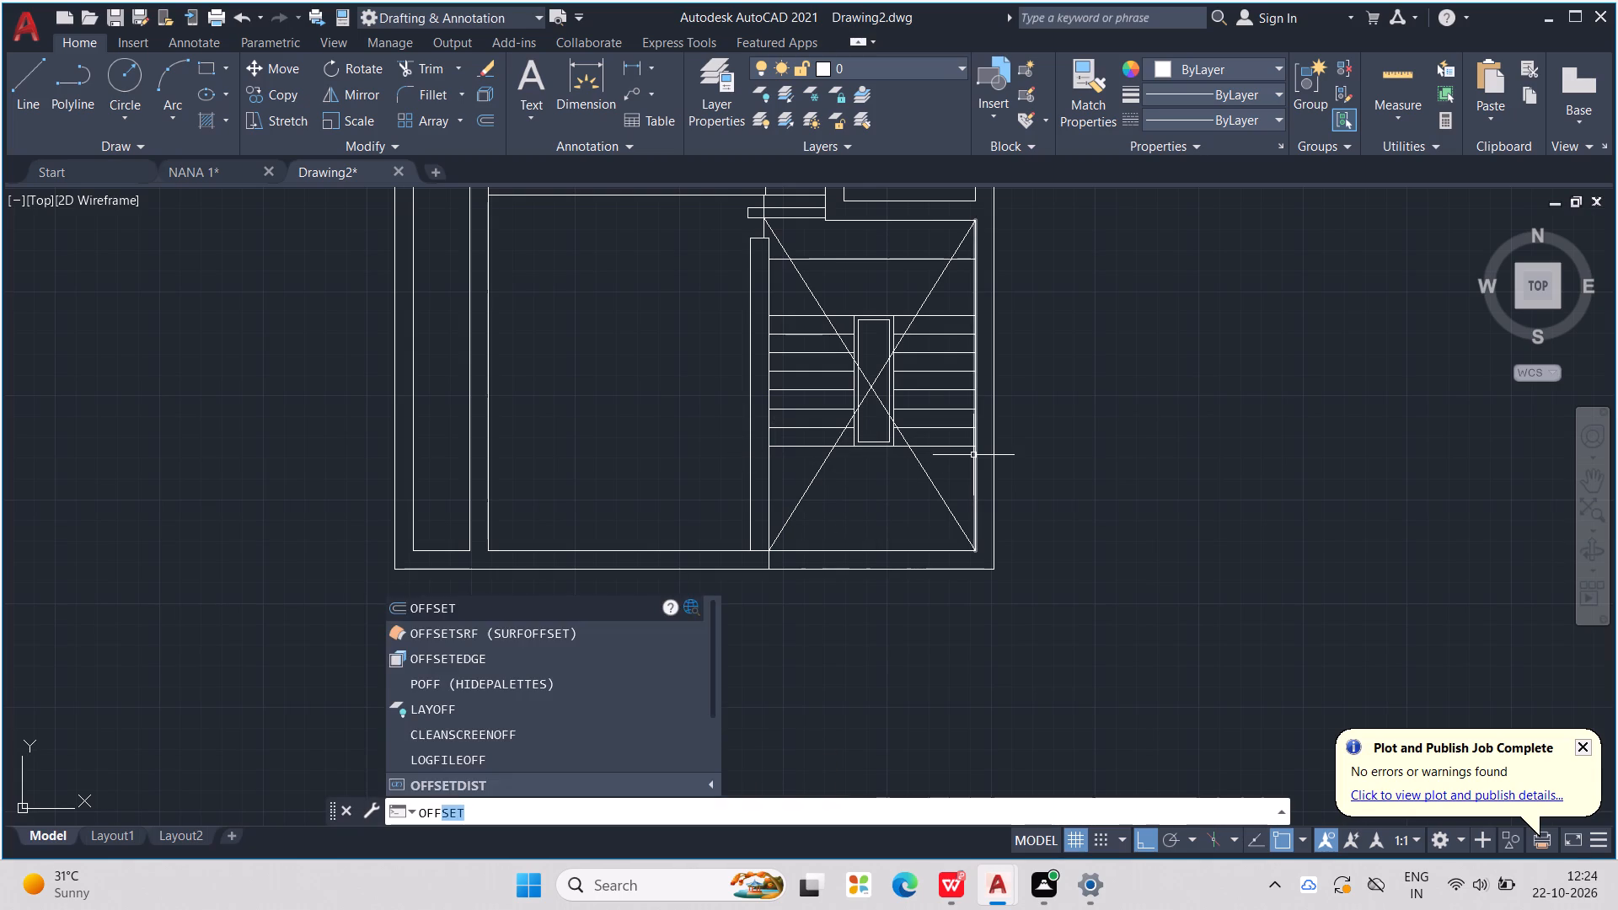
pyautogui.press('Return')
pyautogui.write('2"')
pyautogui.press('Return')
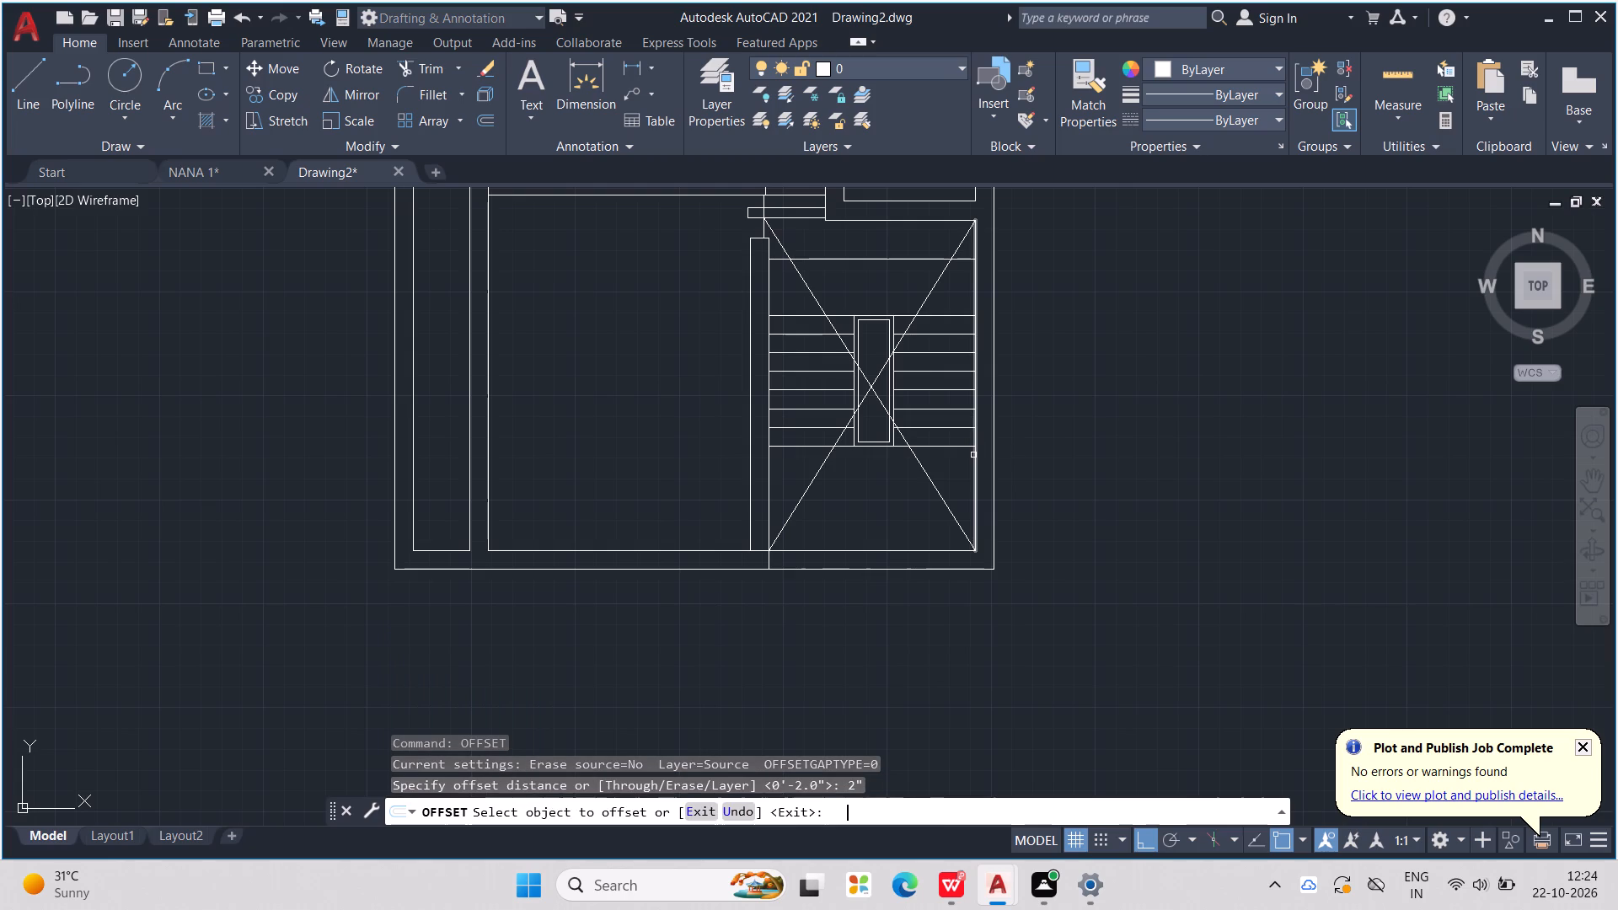
pyautogui.click(929, 480)
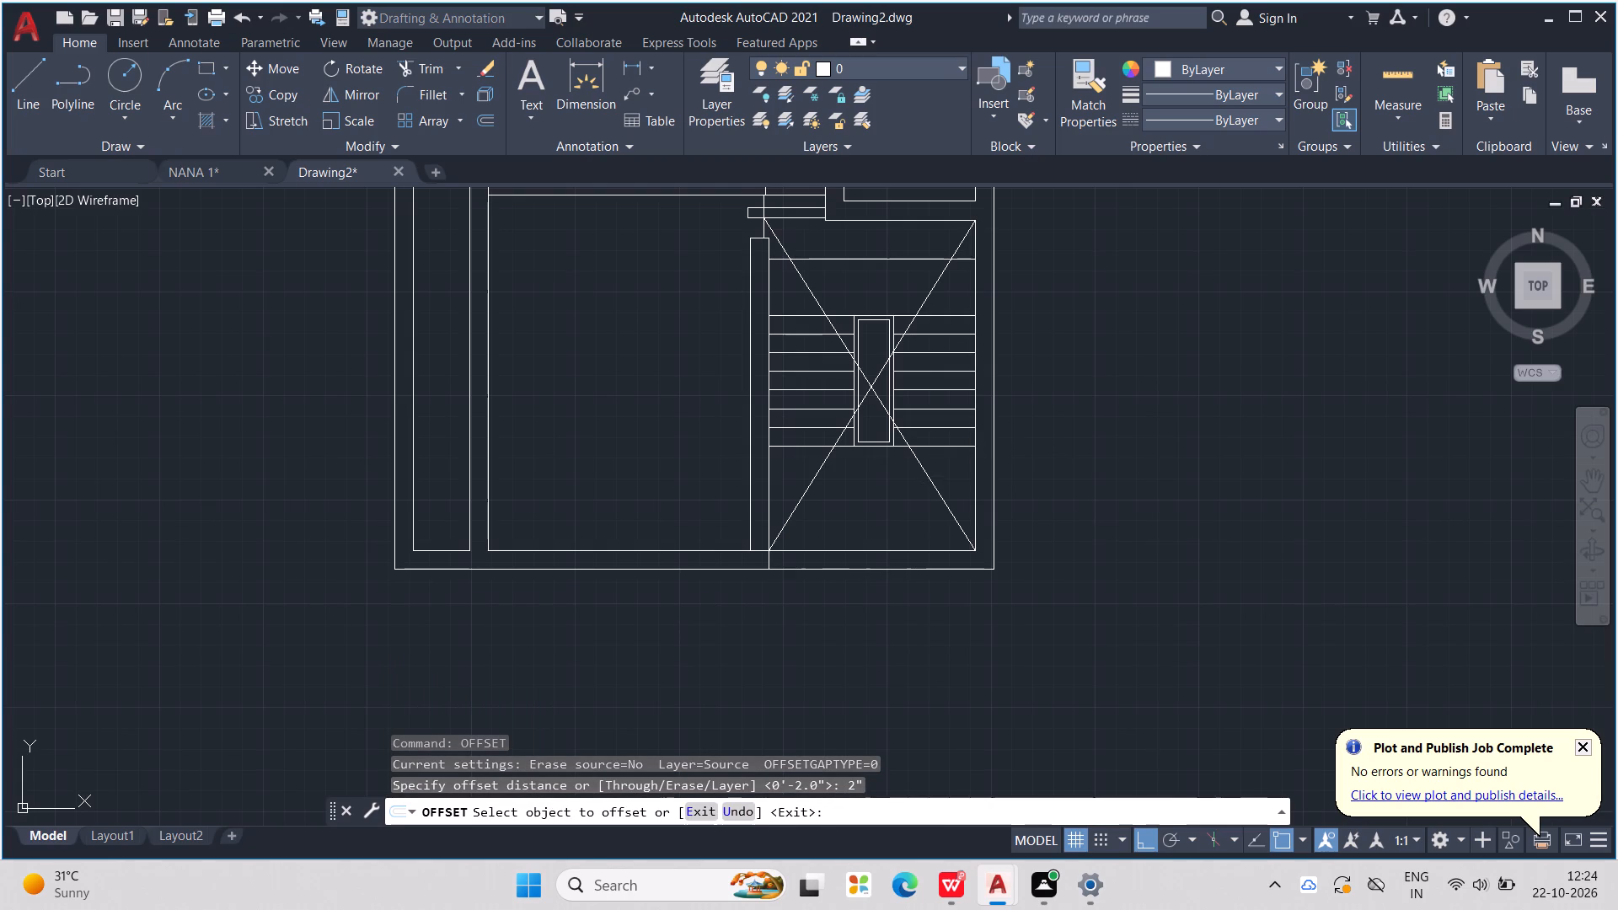
pyautogui.click(921, 499)
pyautogui.click(816, 470)
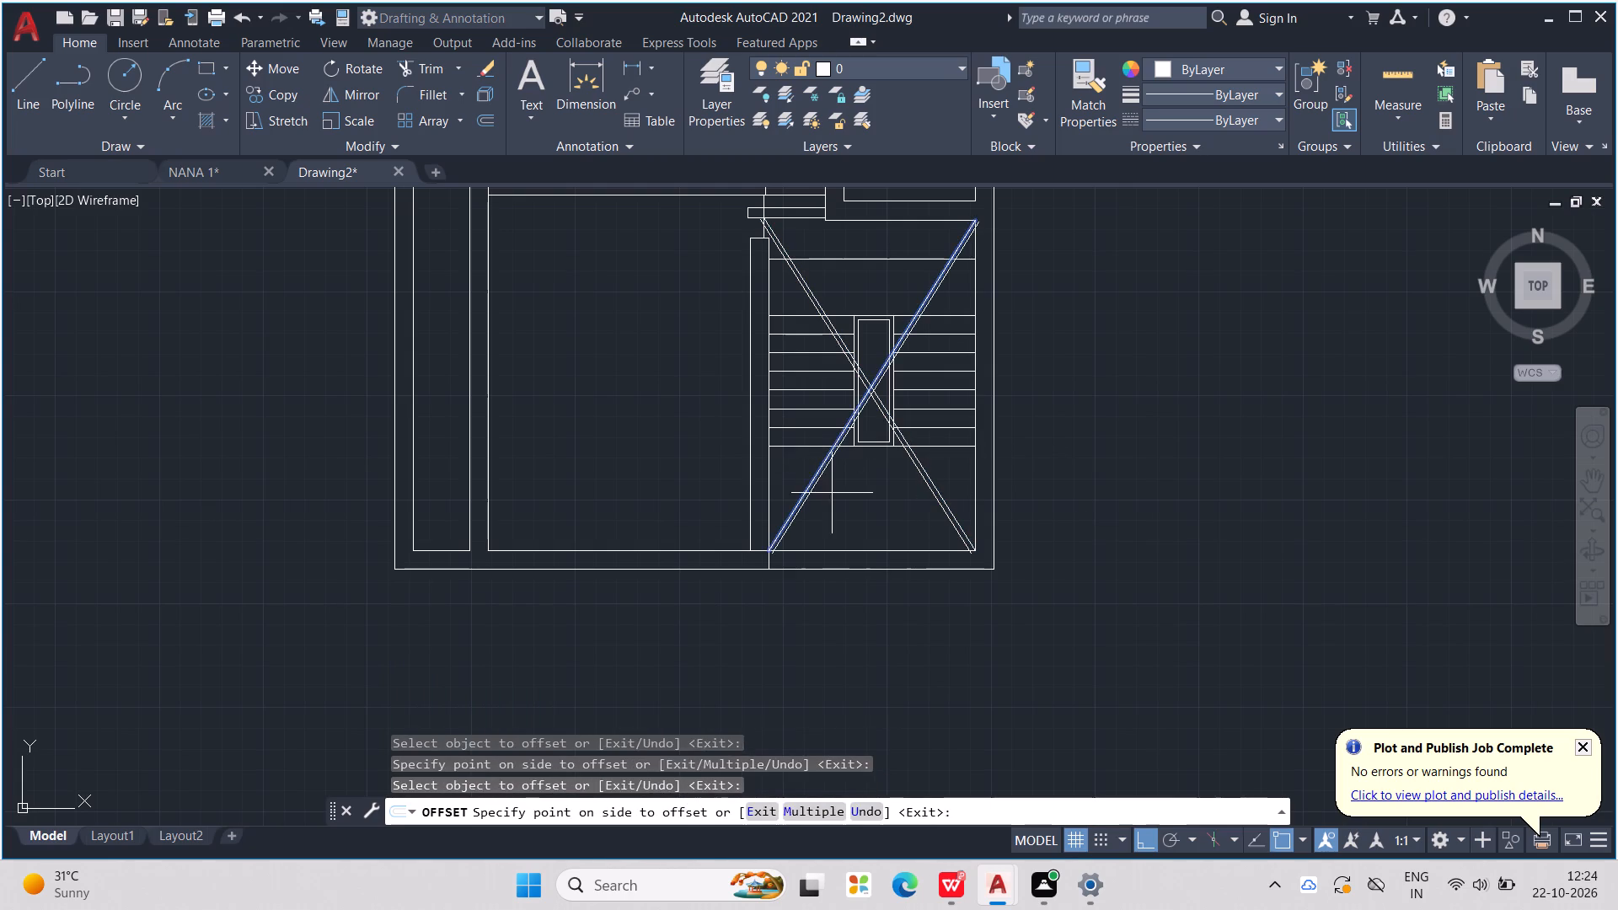
pyautogui.click(833, 493)
pyautogui.press('Escape')
pyautogui.press('Escape')
pyautogui.press('Escape')
pyautogui.press('Escape')
pyautogui.press('Escape')
pyautogui.press('Escape')
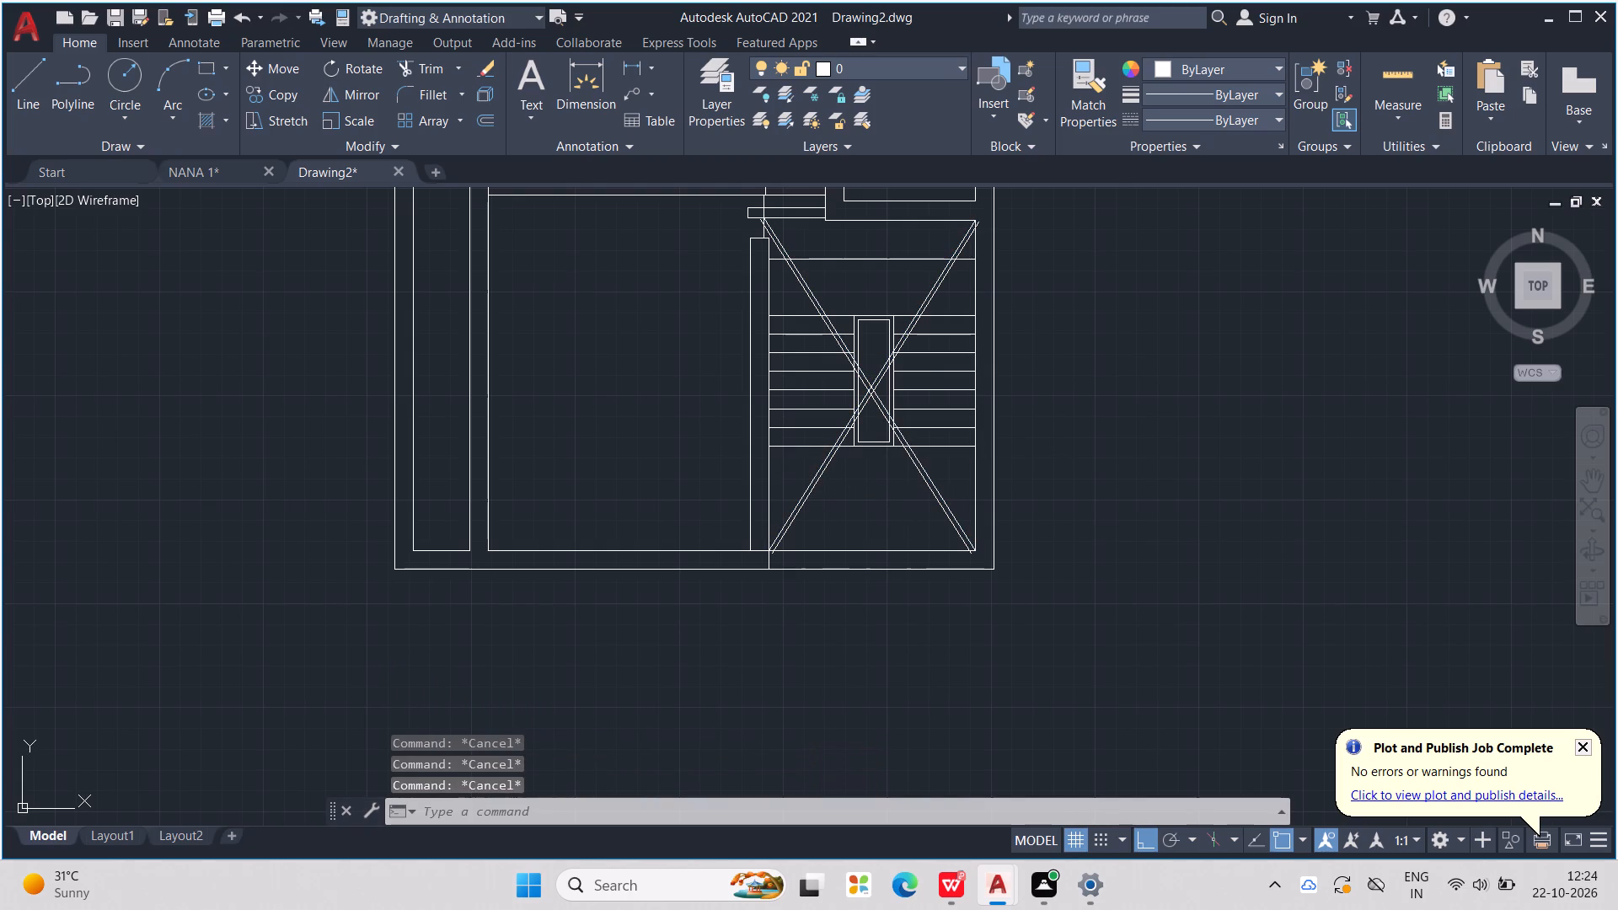
pyautogui.press('Escape')
pyautogui.scroll(1, 790, 543)
pyautogui.press('Escape')
pyautogui.press('Escape')
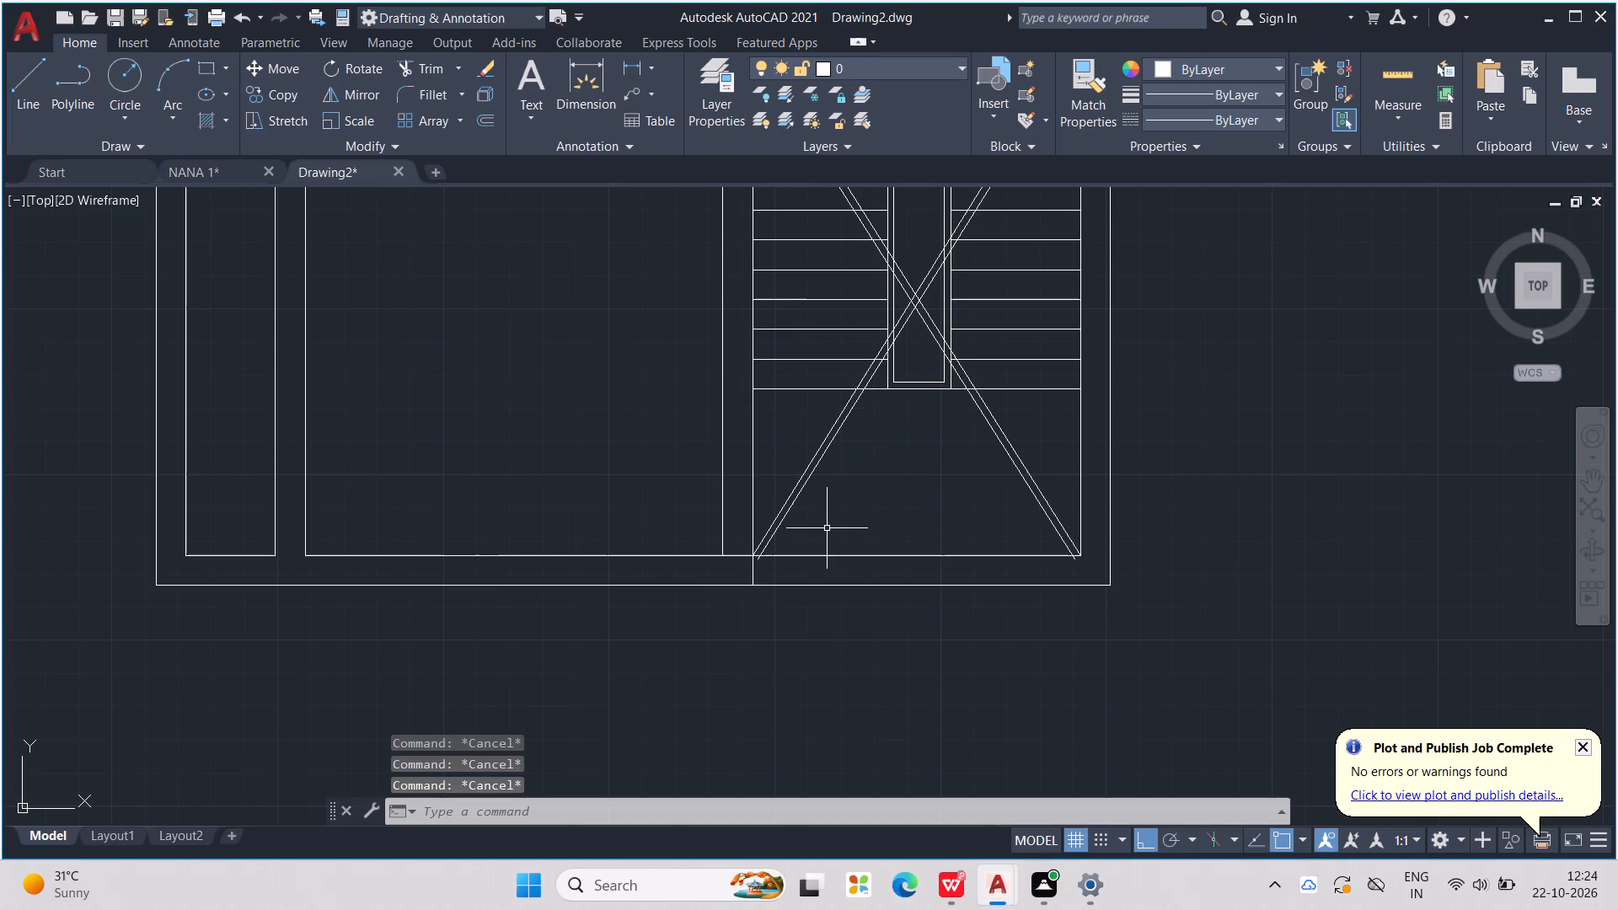
# Trim the overhanging ends of the offset diagonals at the stair room's three inner corners and at the short northwest vertical line.
pyautogui.press('t')
pyautogui.press('r')
pyautogui.press('Return')
pyautogui.scroll(3, 763, 567)
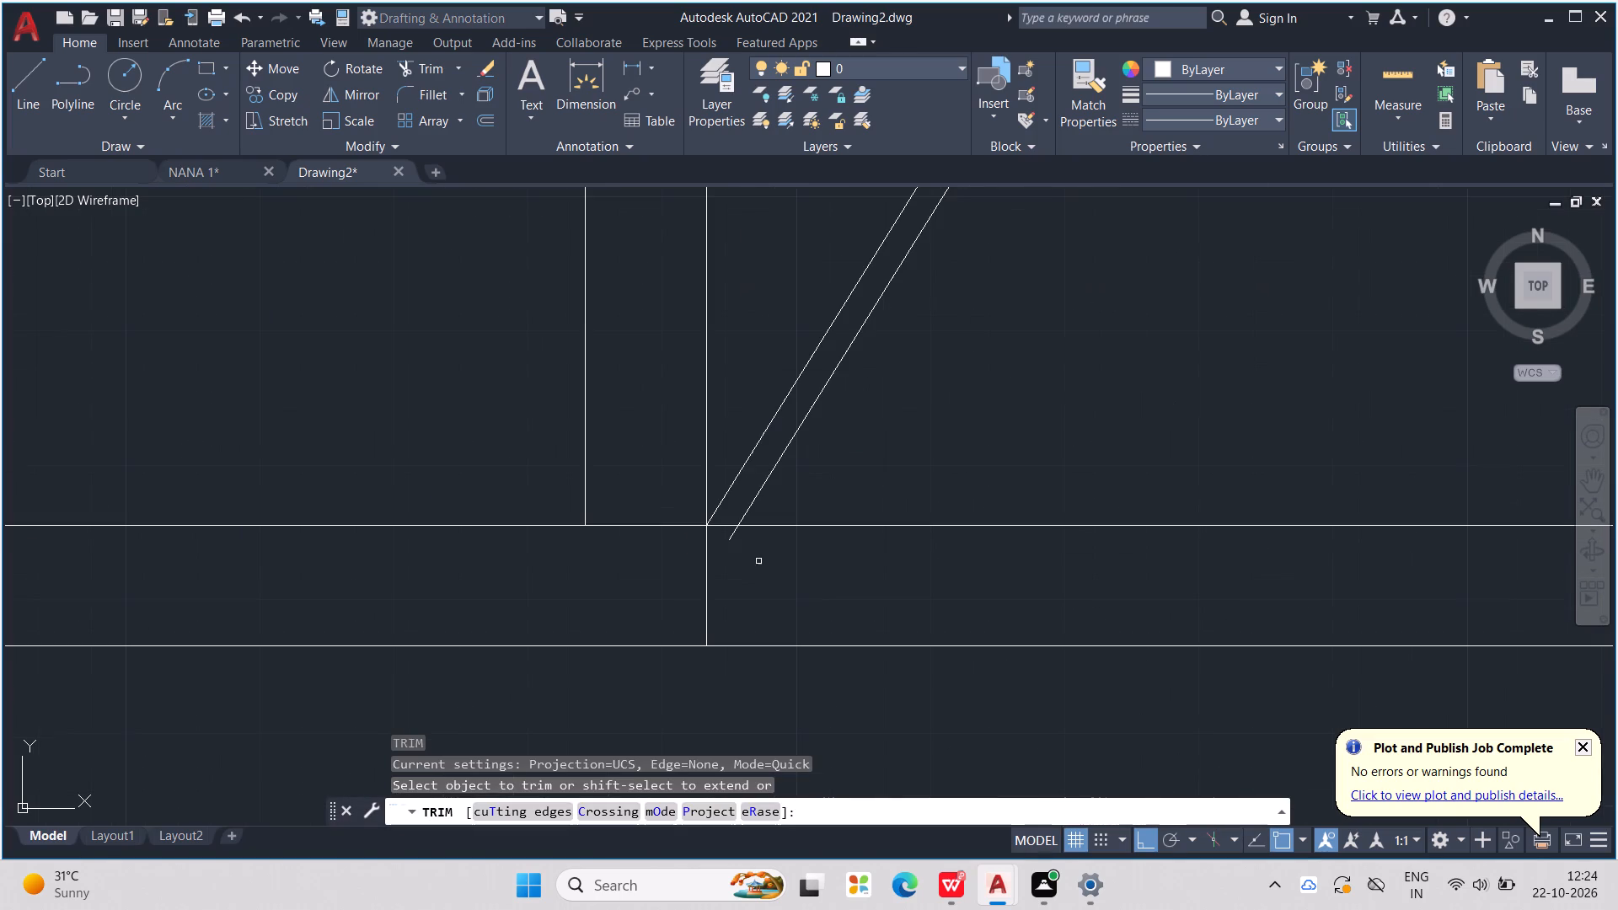
pyautogui.click(731, 539)
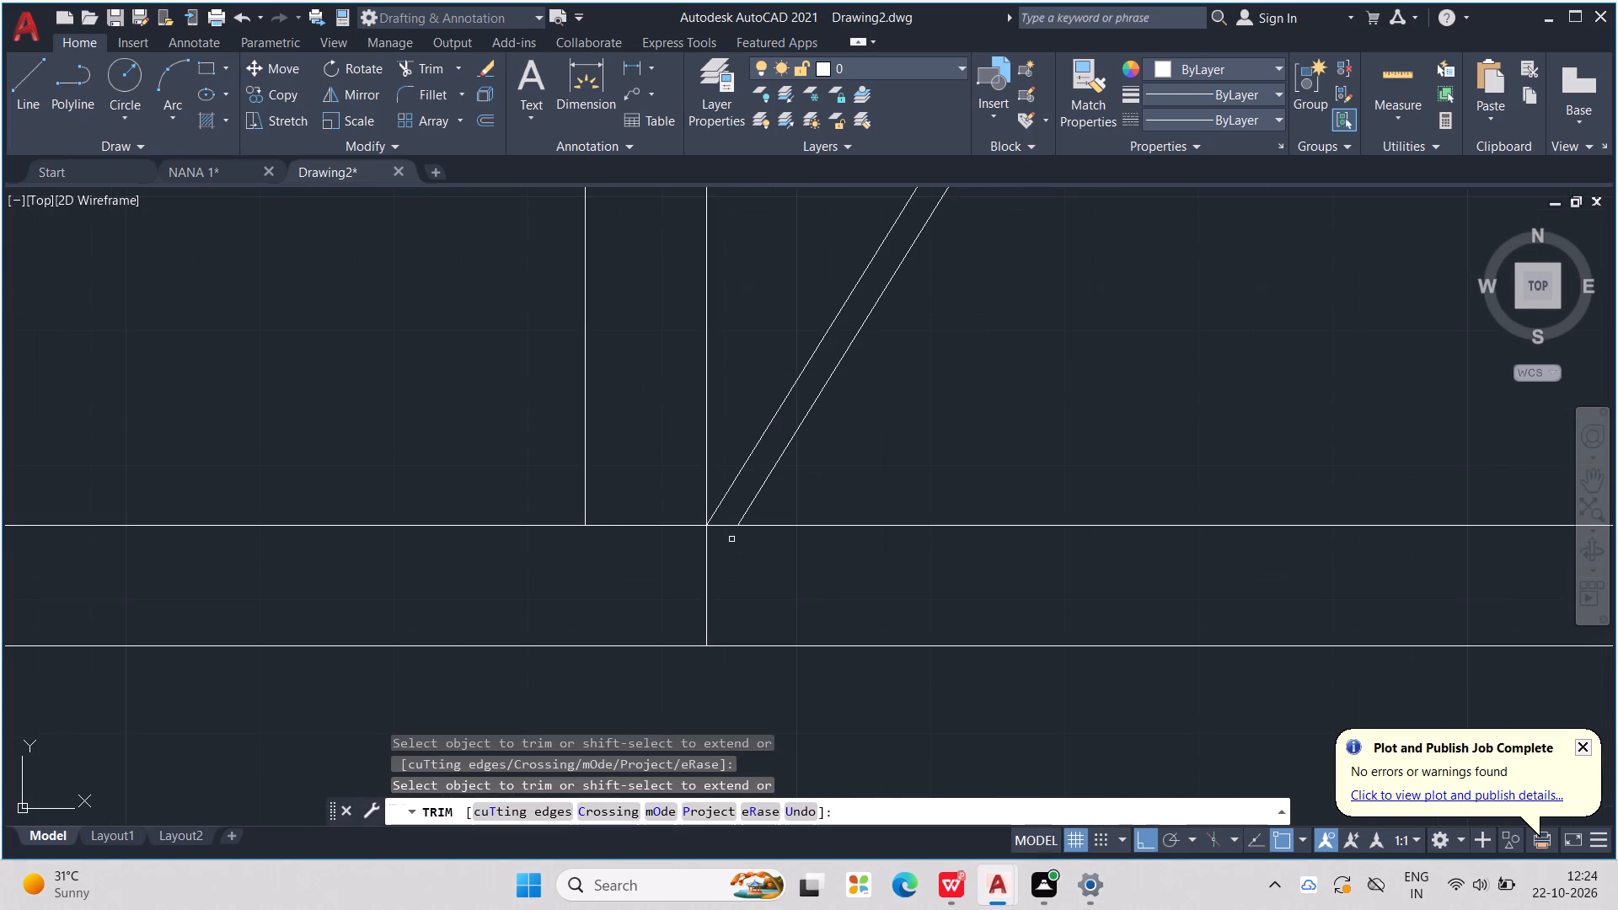
pyautogui.scroll(-3, 745, 522)
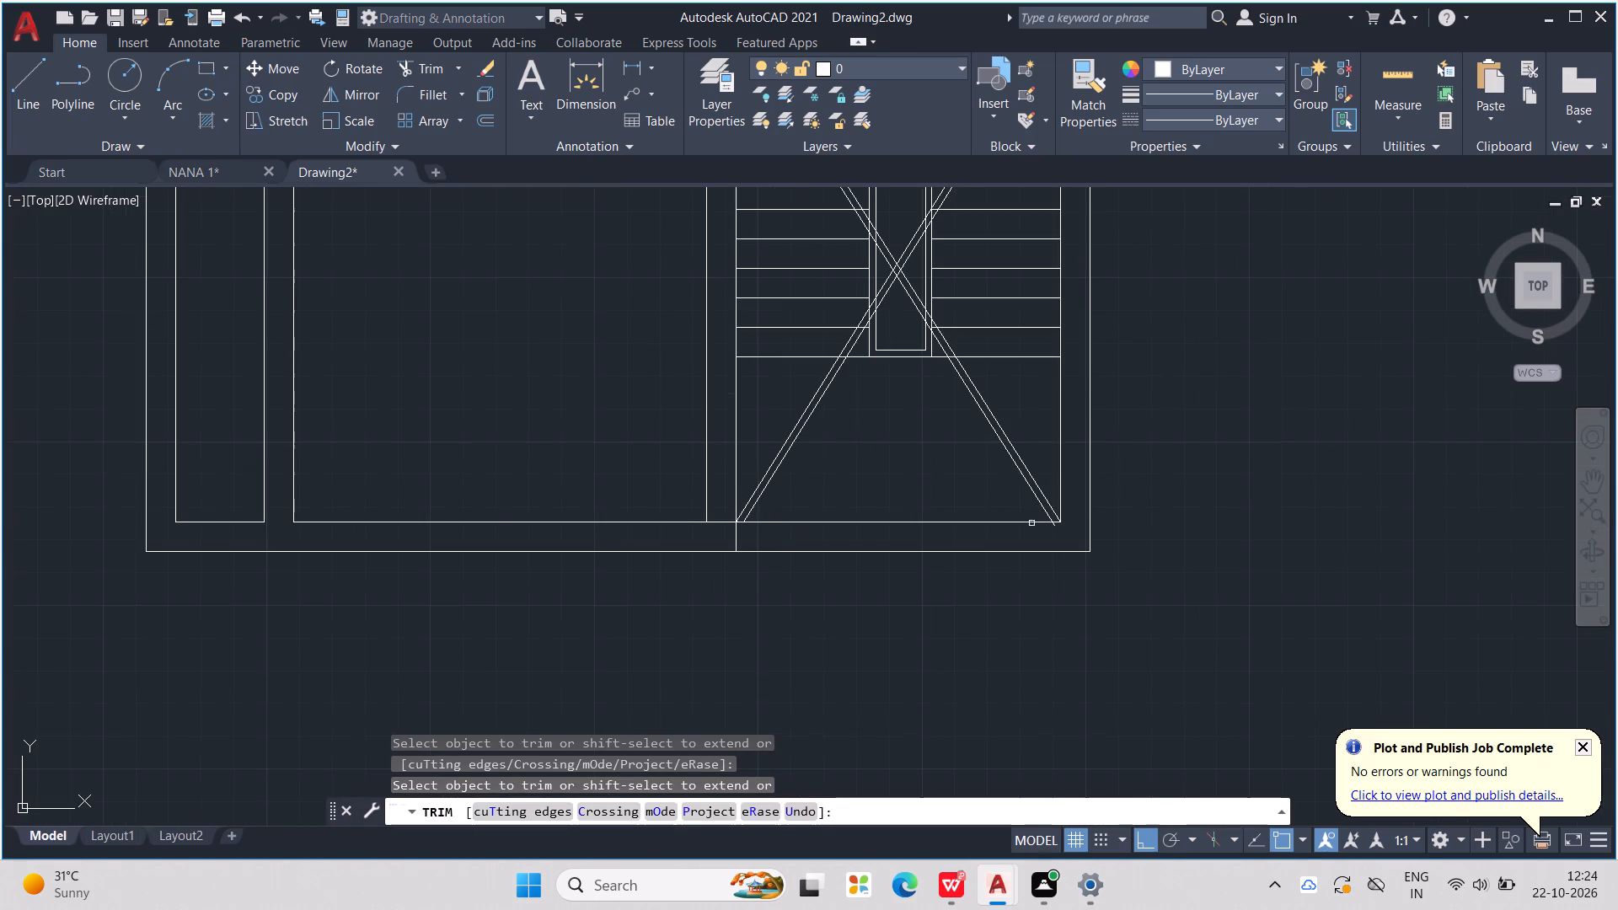
pyautogui.scroll(3, 1039, 533)
pyautogui.click(1063, 509)
pyautogui.scroll(-6, 1063, 509)
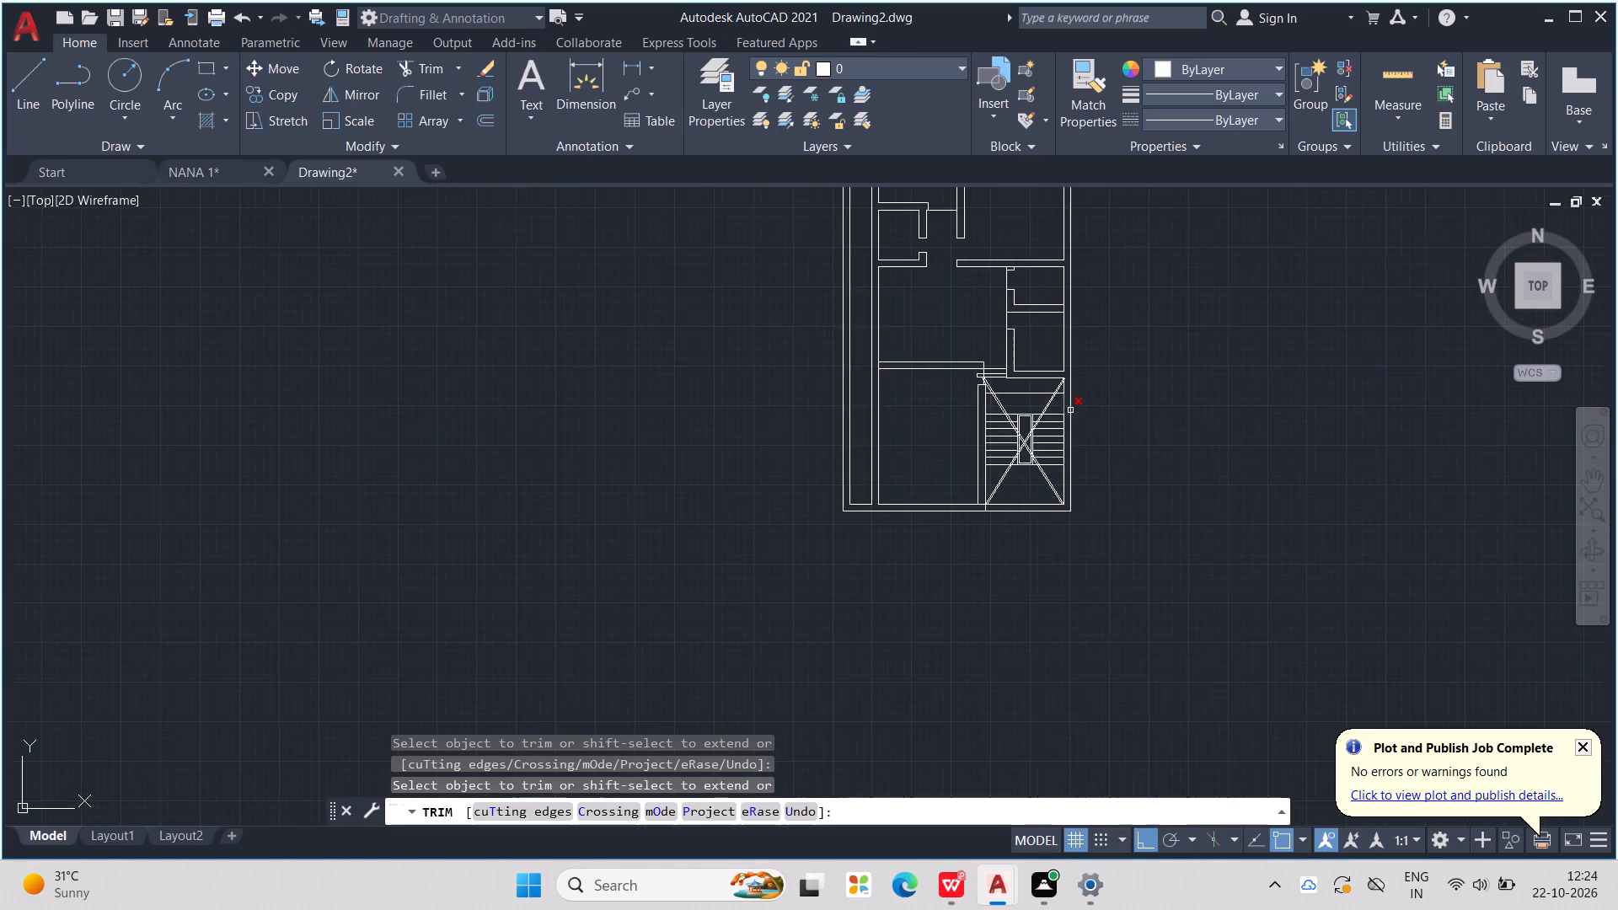
pyautogui.scroll(5, 1075, 396)
pyautogui.scroll(2, 987, 335)
pyautogui.click(972, 299)
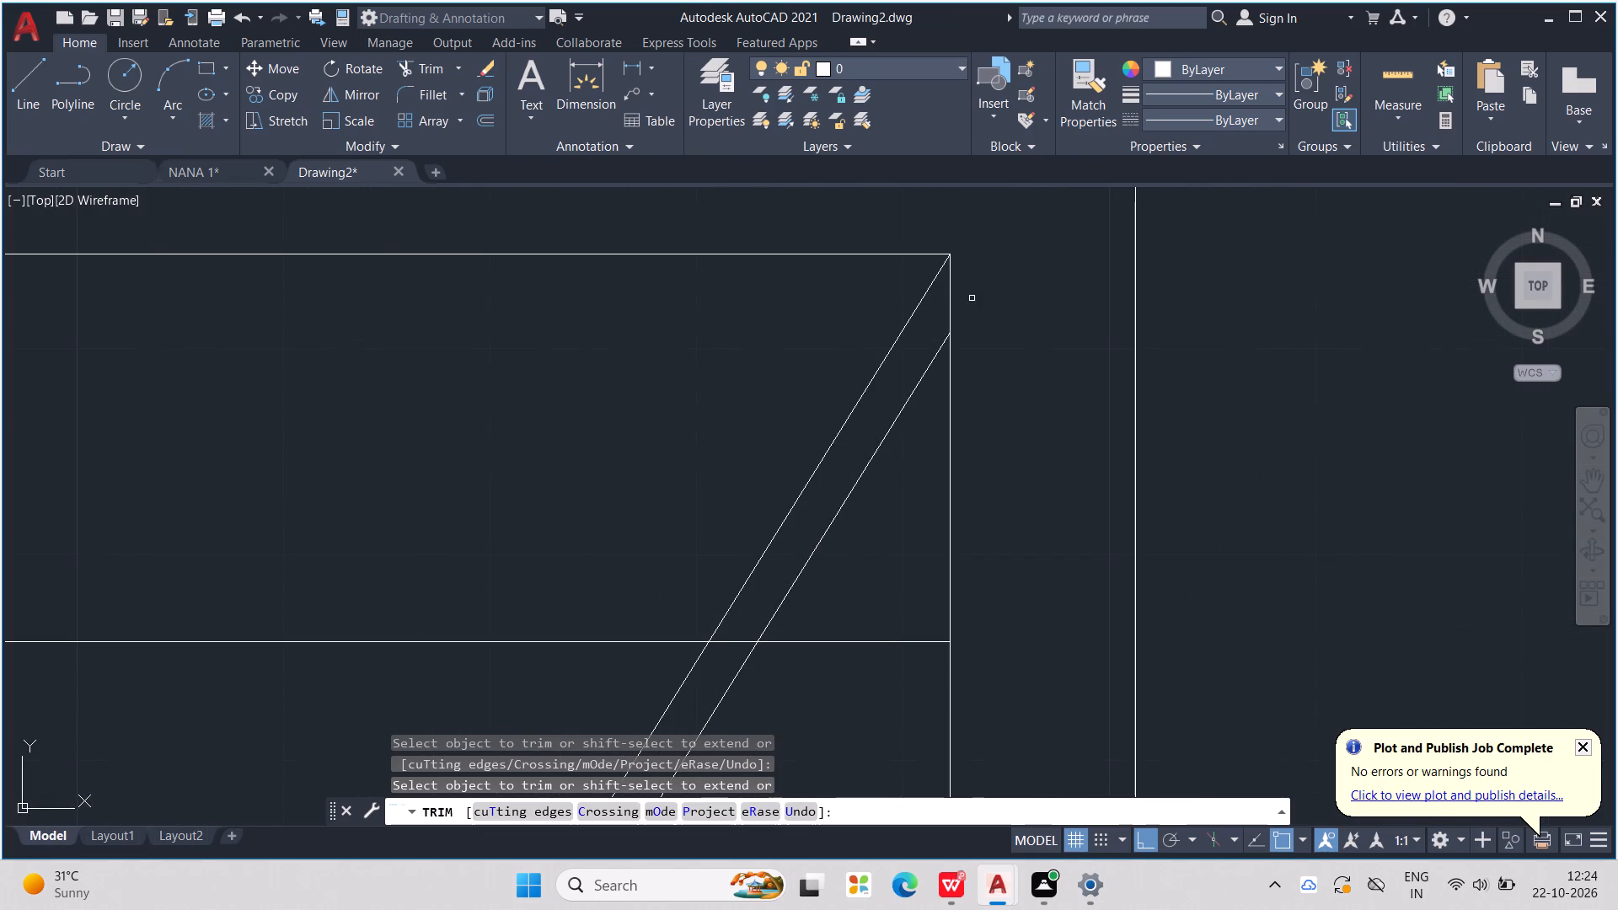
pyautogui.scroll(-6, 972, 297)
pyautogui.scroll(5, 851, 329)
pyautogui.moveTo(850, 309); pyautogui.dragTo(913, 455, button='middle')
pyautogui.scroll(-1, 850, 309)
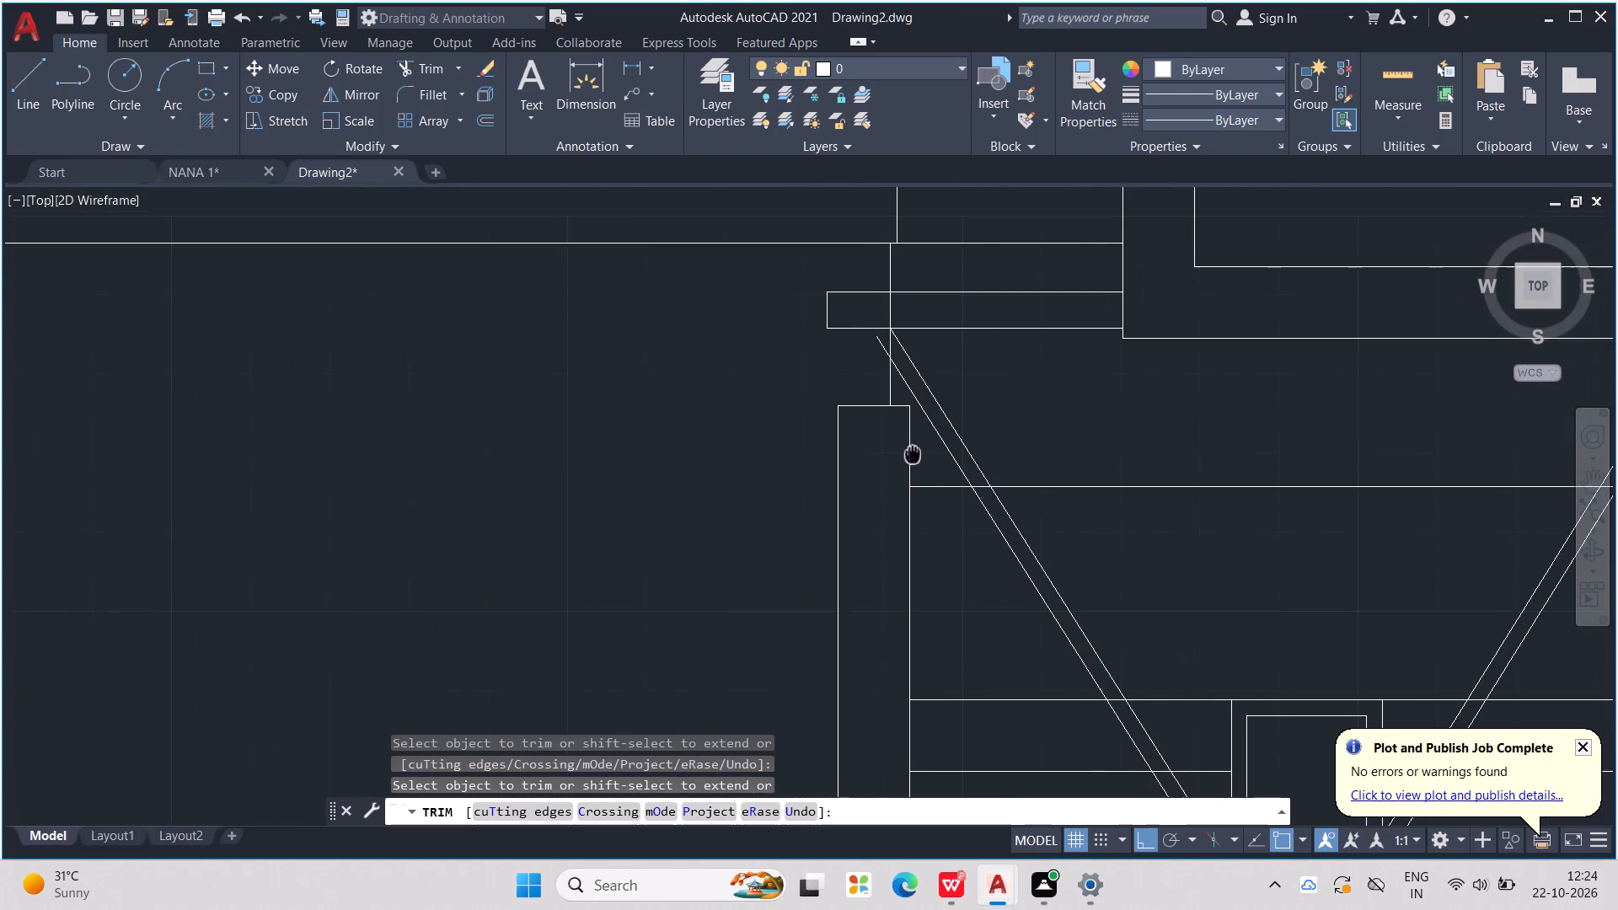
pyautogui.moveTo(913, 455); pyautogui.dragTo(913, 457, button='middle')
pyautogui.click(884, 350)
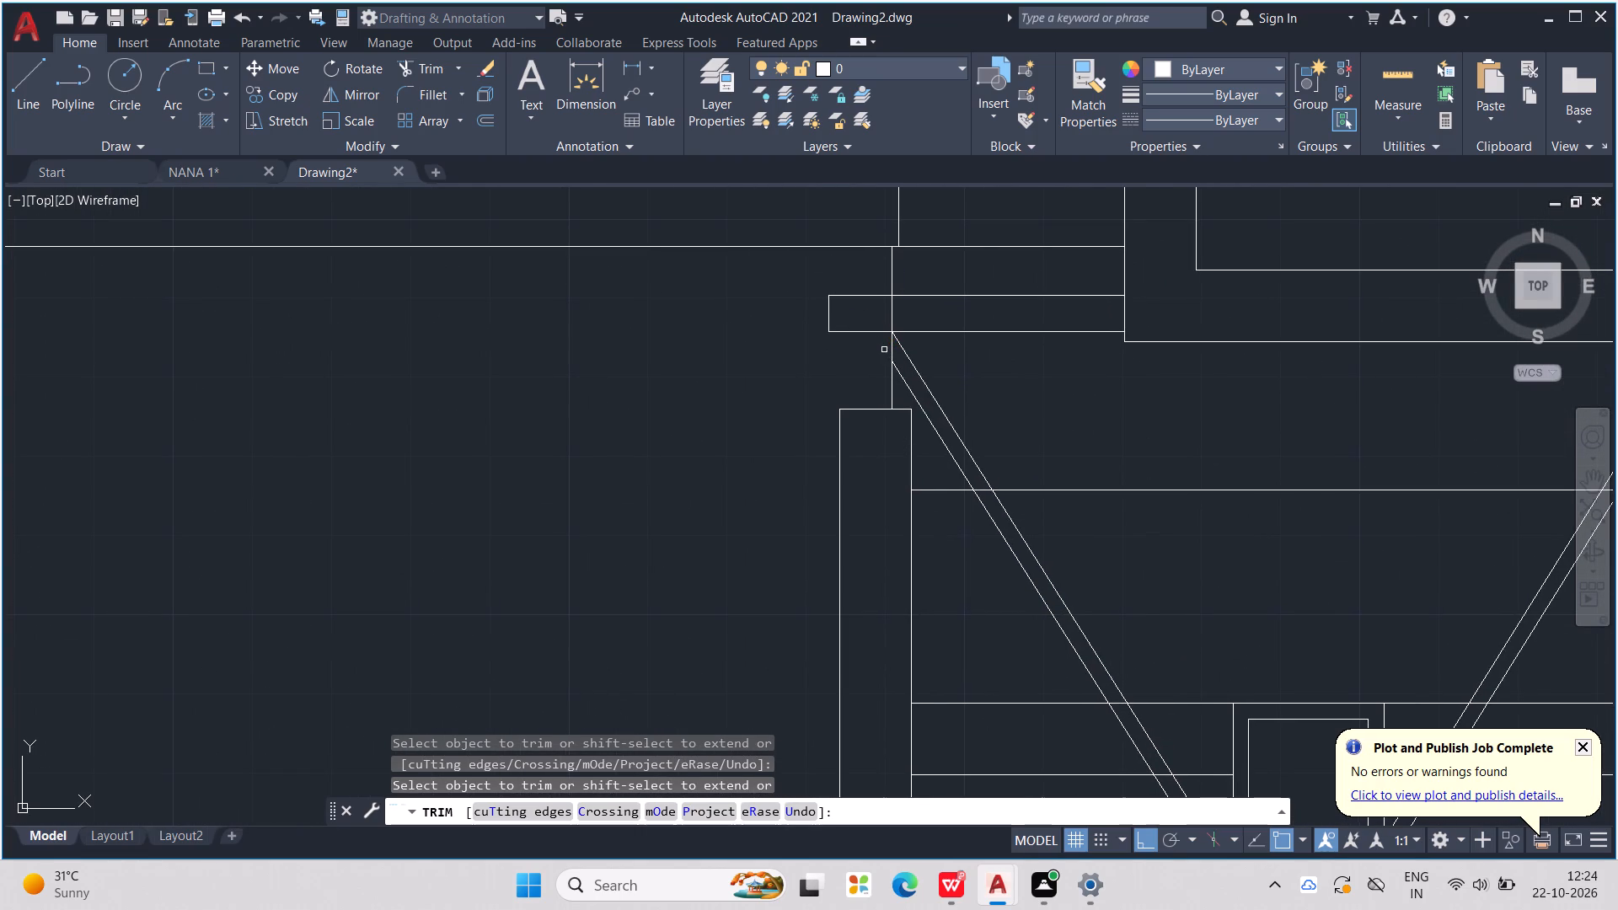
pyautogui.press('Escape')
pyautogui.press('Escape')
pyautogui.press('Escape')
pyautogui.press('Escape')
# Hatch the 2" strip between the diagonals with a SOLID pattern in colour 0,0,0, from its northwest end to the crossing.
pyautogui.write('HATCH')
pyautogui.press('Return')
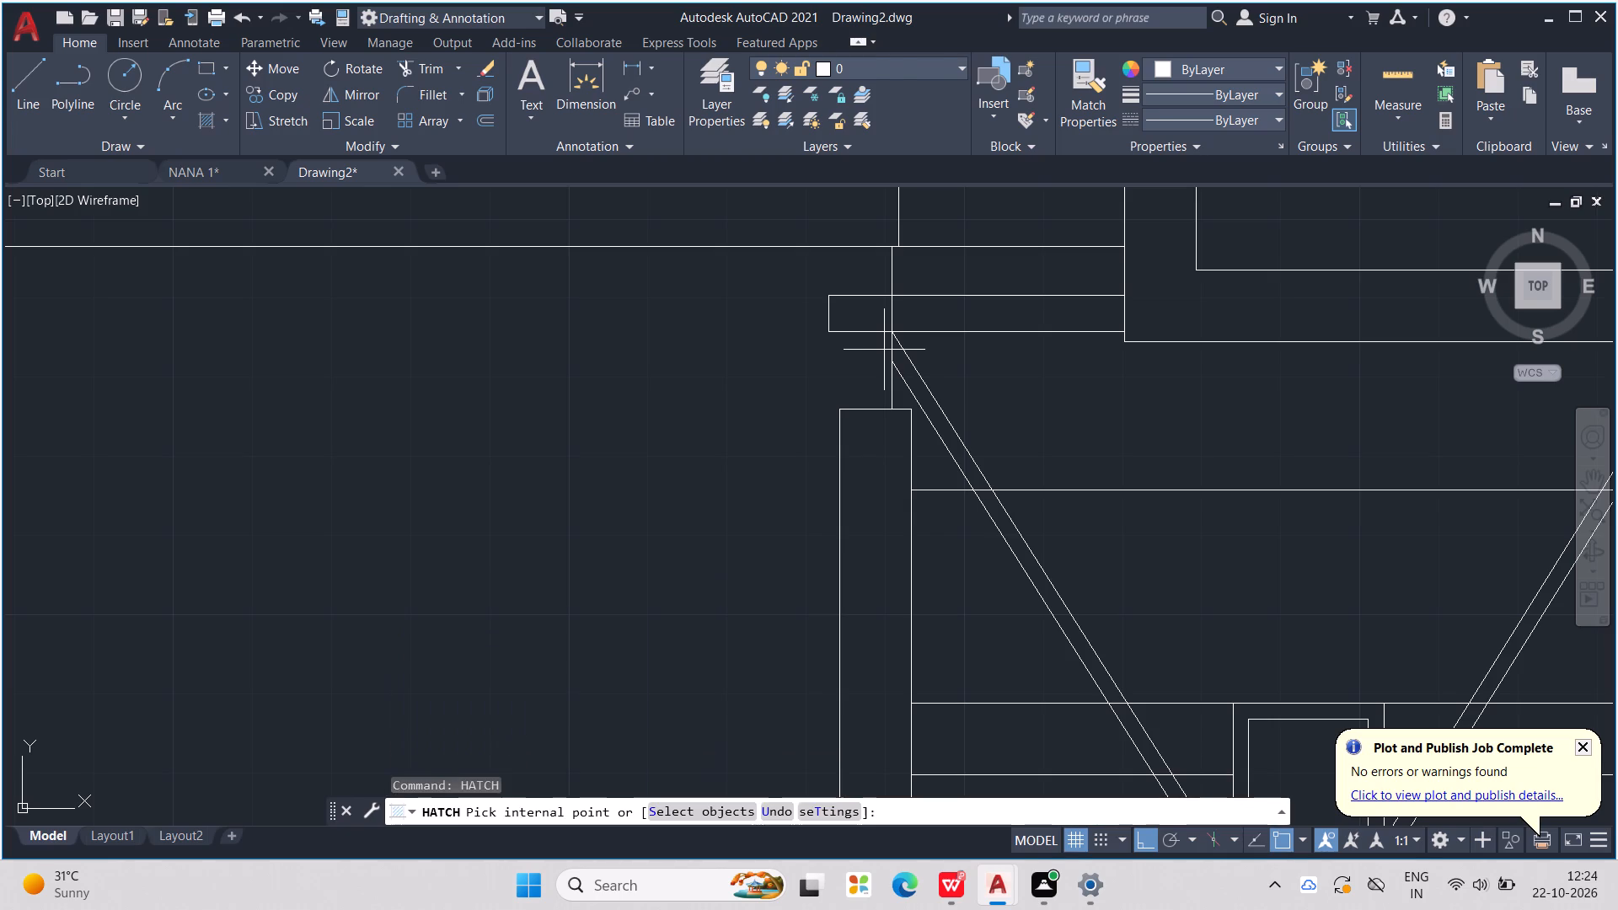
pyautogui.click(189, 94)
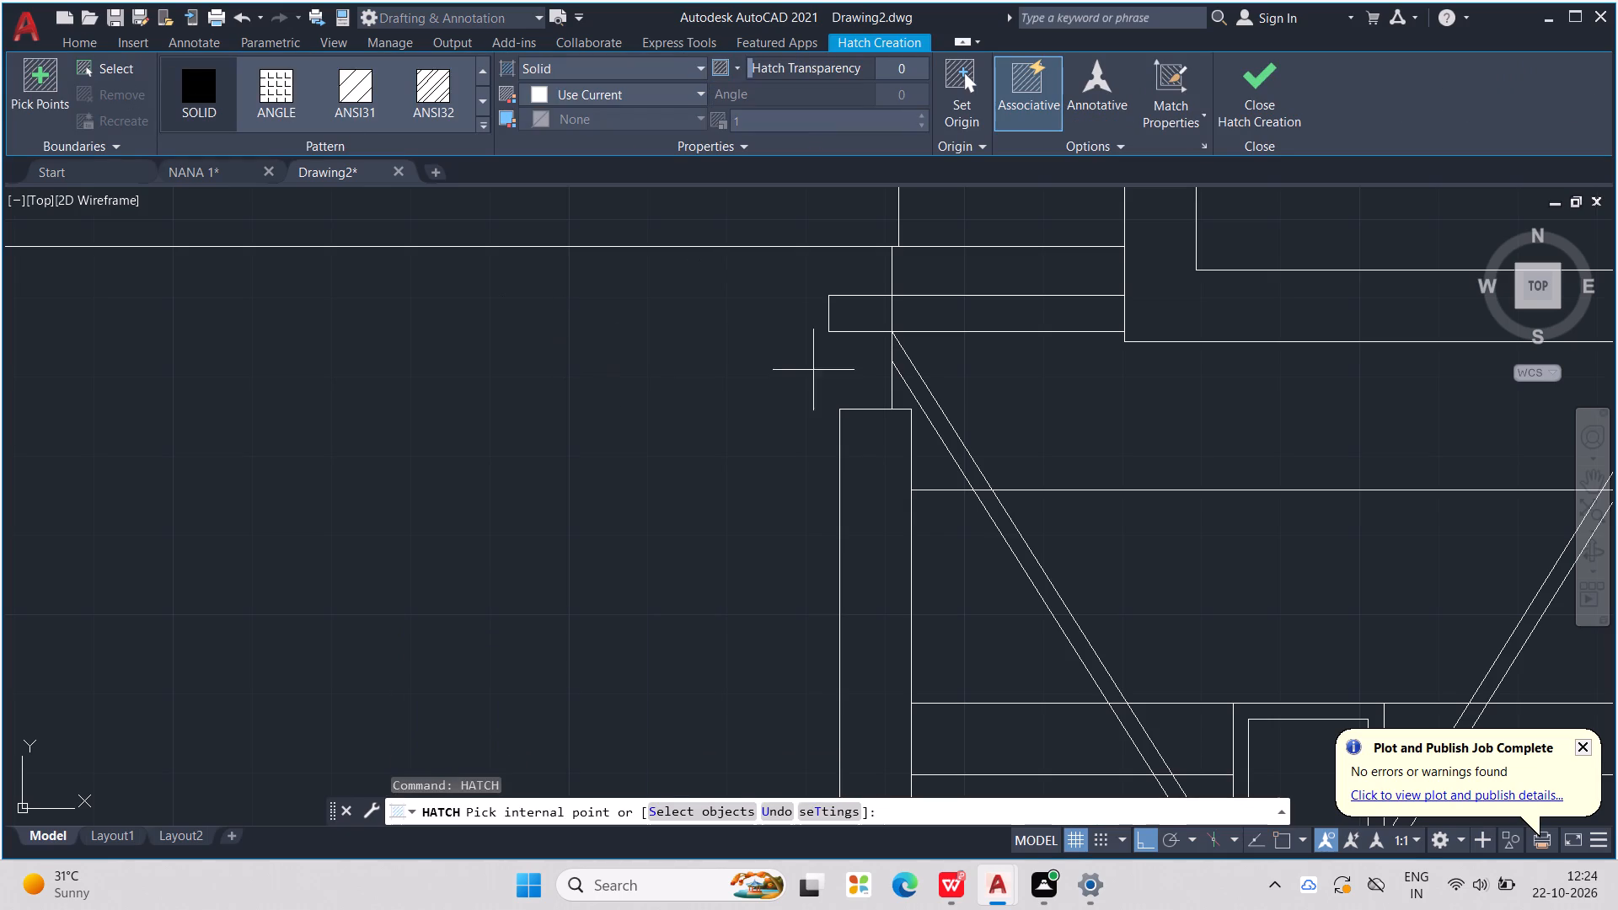
pyautogui.click(665, 93)
pyautogui.click(532, 196)
pyautogui.click(919, 398)
pyautogui.click(993, 511)
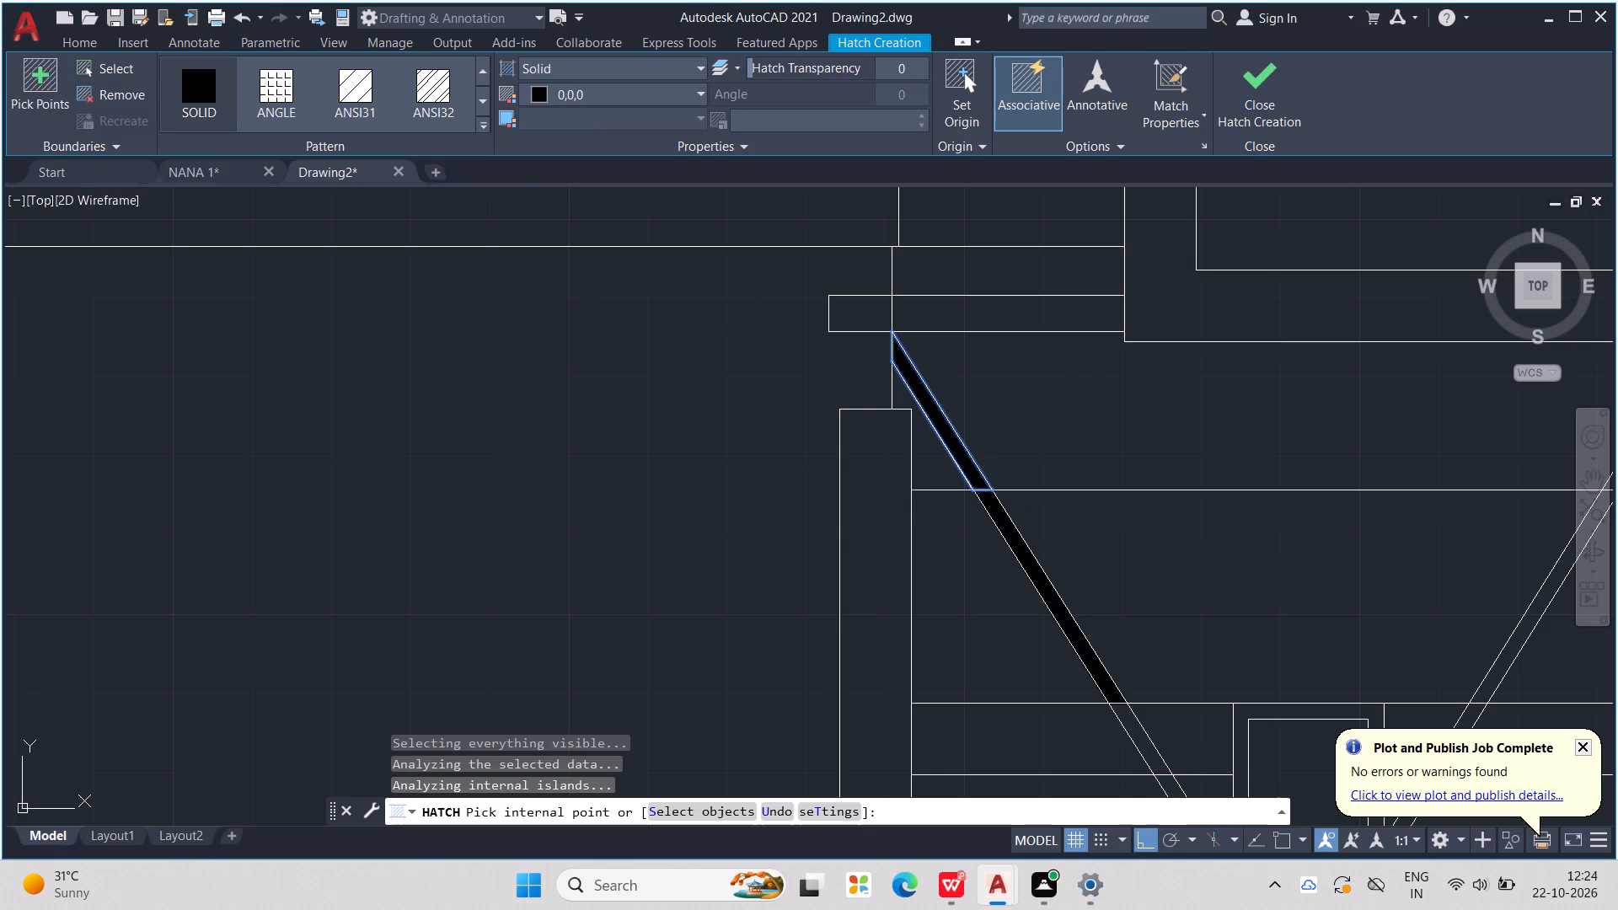
pyautogui.moveTo(1011, 490); pyautogui.dragTo(923, 379, button='middle')
pyautogui.scroll(-1, 1011, 490)
pyautogui.scroll(-2, 913, 368)
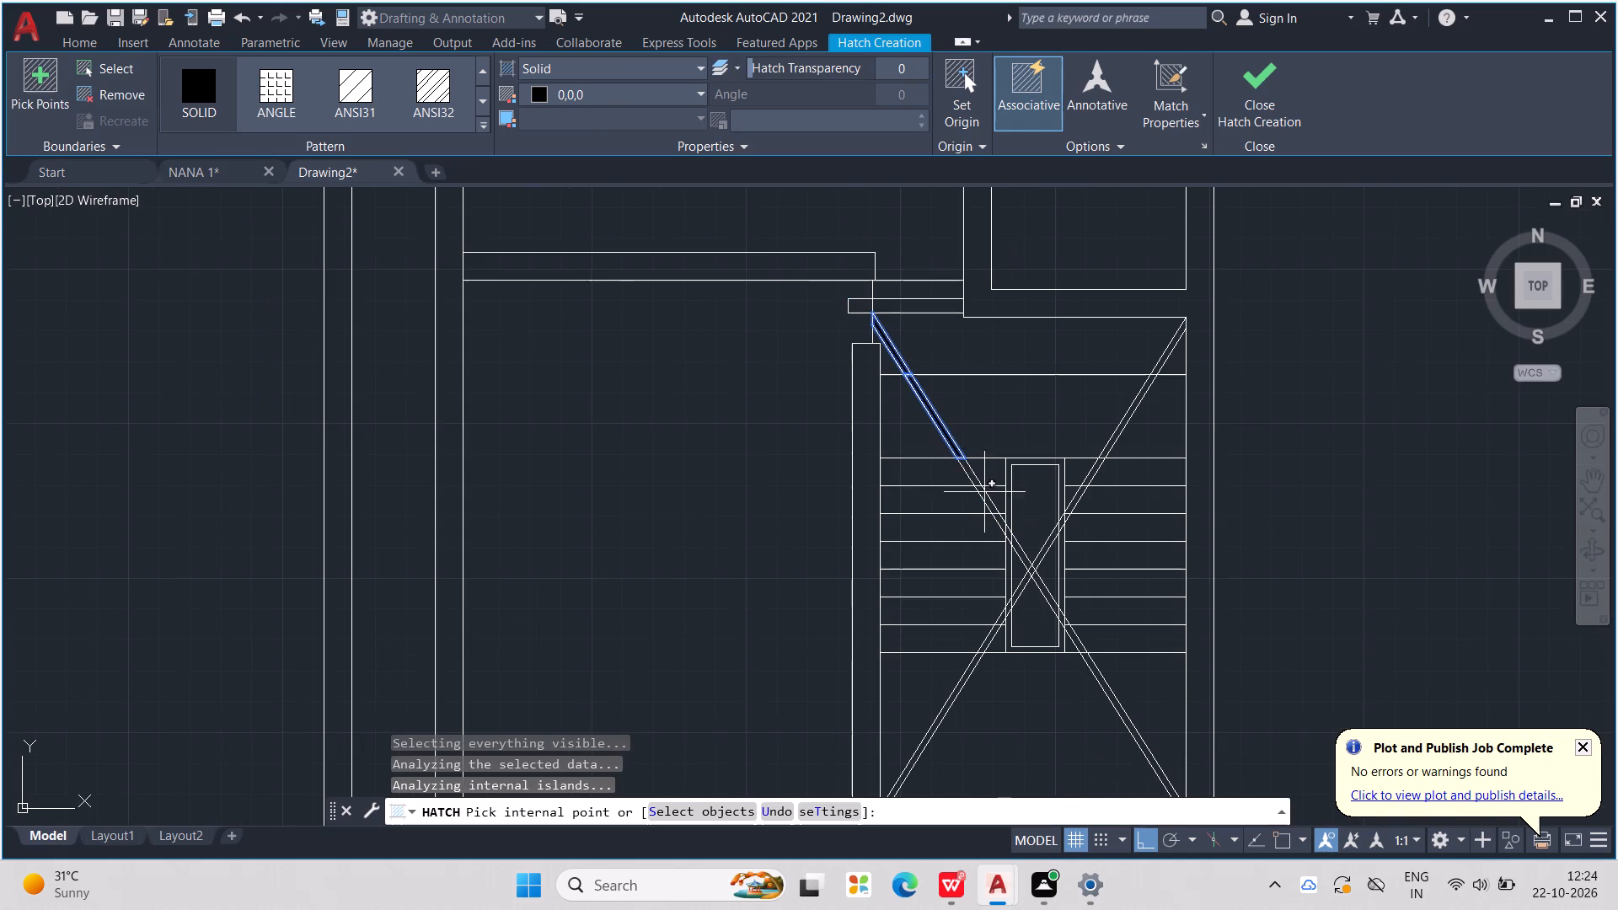
pyautogui.scroll(2, 984, 500)
pyautogui.click(956, 451)
pyautogui.click(985, 500)
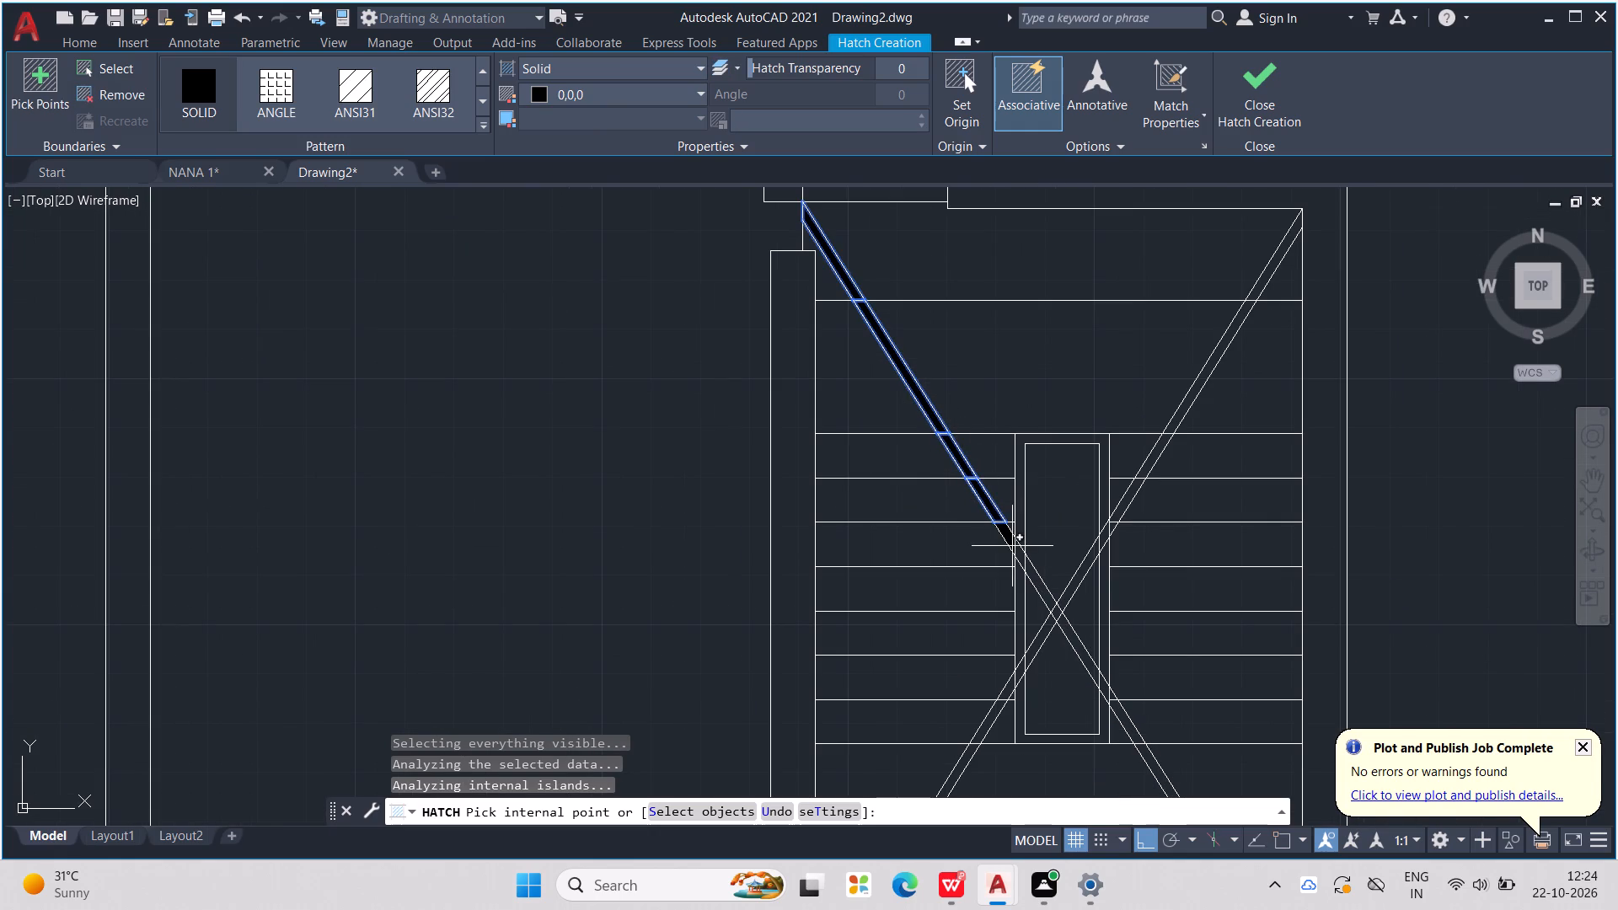
pyautogui.click(1012, 546)
pyautogui.scroll(4, 1036, 591)
pyautogui.click(913, 421)
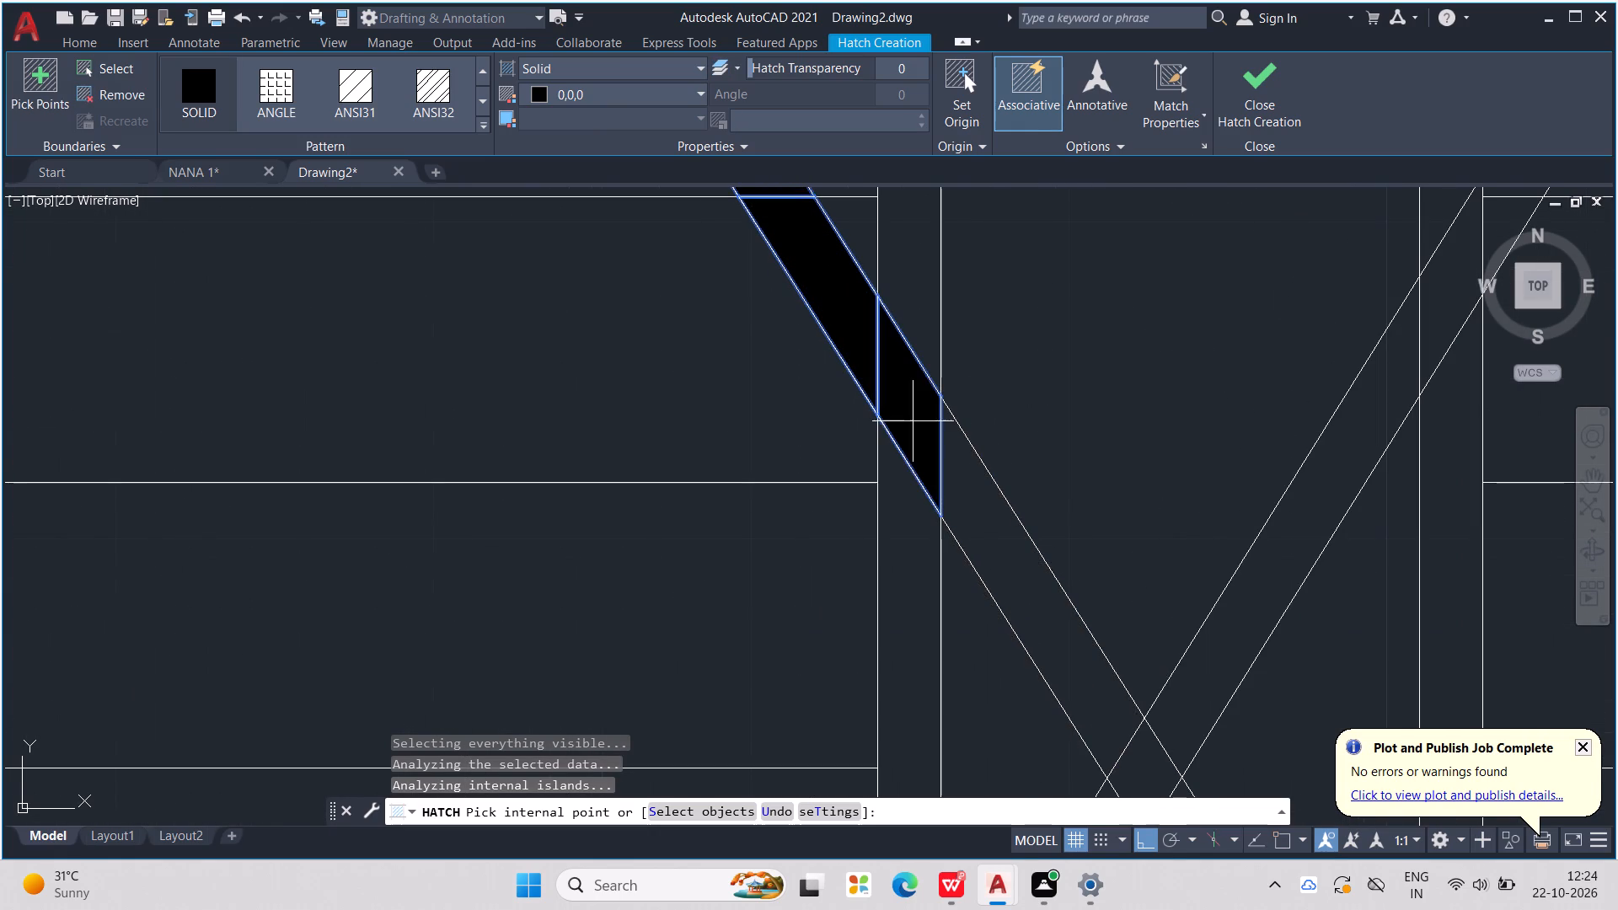
pyautogui.click(986, 523)
pyautogui.scroll(-3, 989, 521)
pyautogui.scroll(2, 1022, 584)
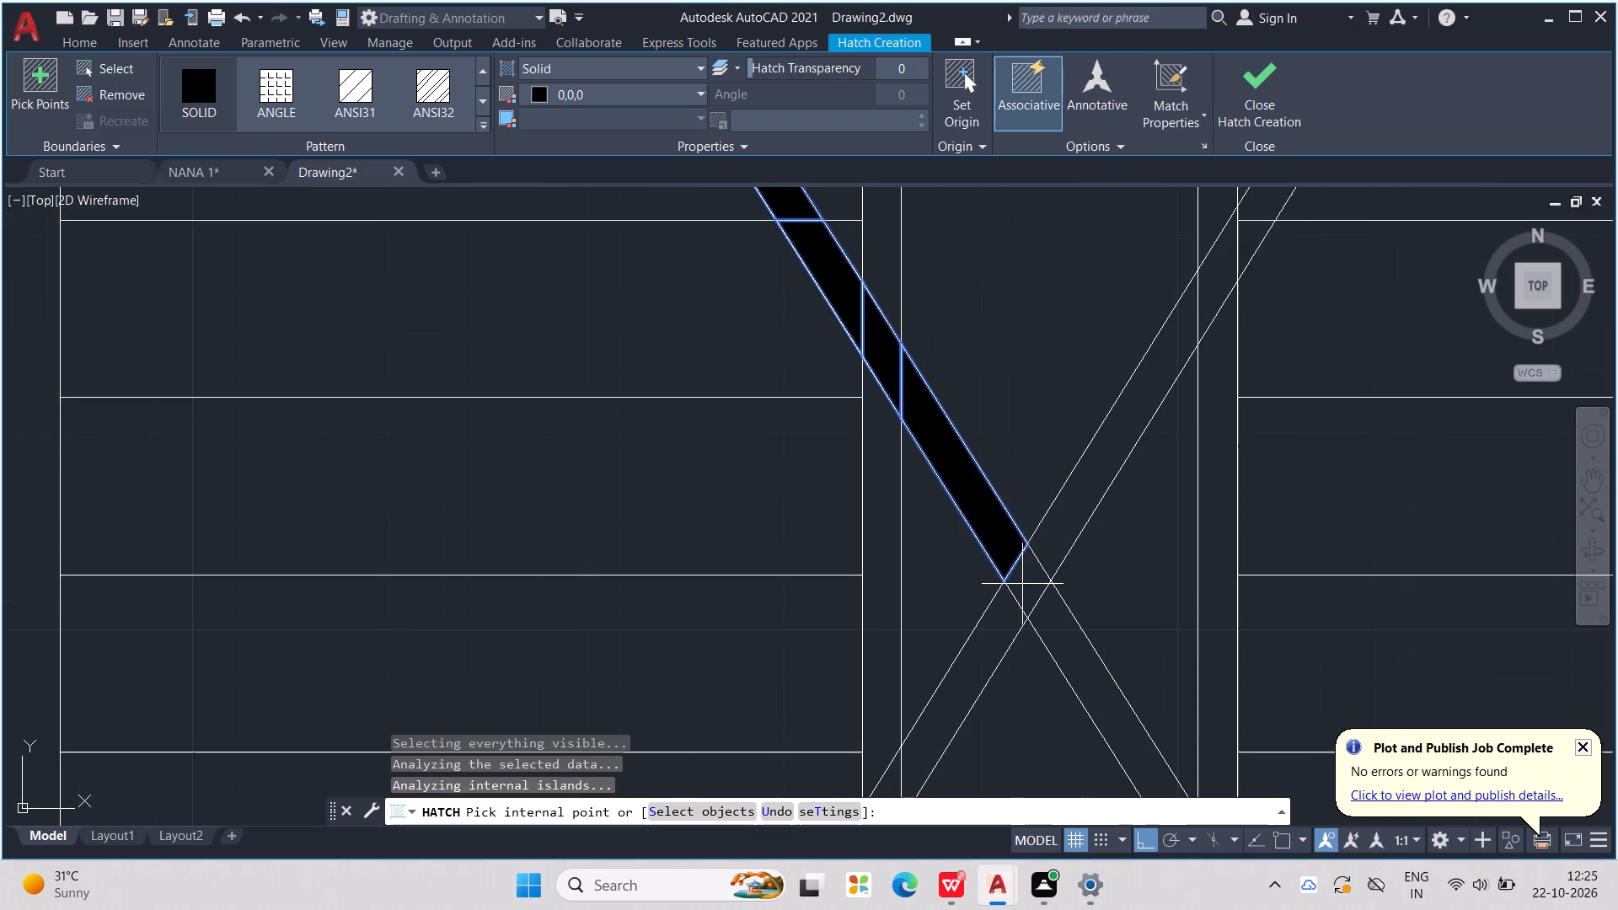
# Extend the SOLID hatch to the diagonals' crossing and the adjoining strips inside the inner central rectangle, undoing the last pick.
pyautogui.click(1022, 584)
pyautogui.click(1080, 529)
pyautogui.click(999, 642)
pyautogui.moveTo(1032, 624); pyautogui.dragTo(948, 409, button='middle')
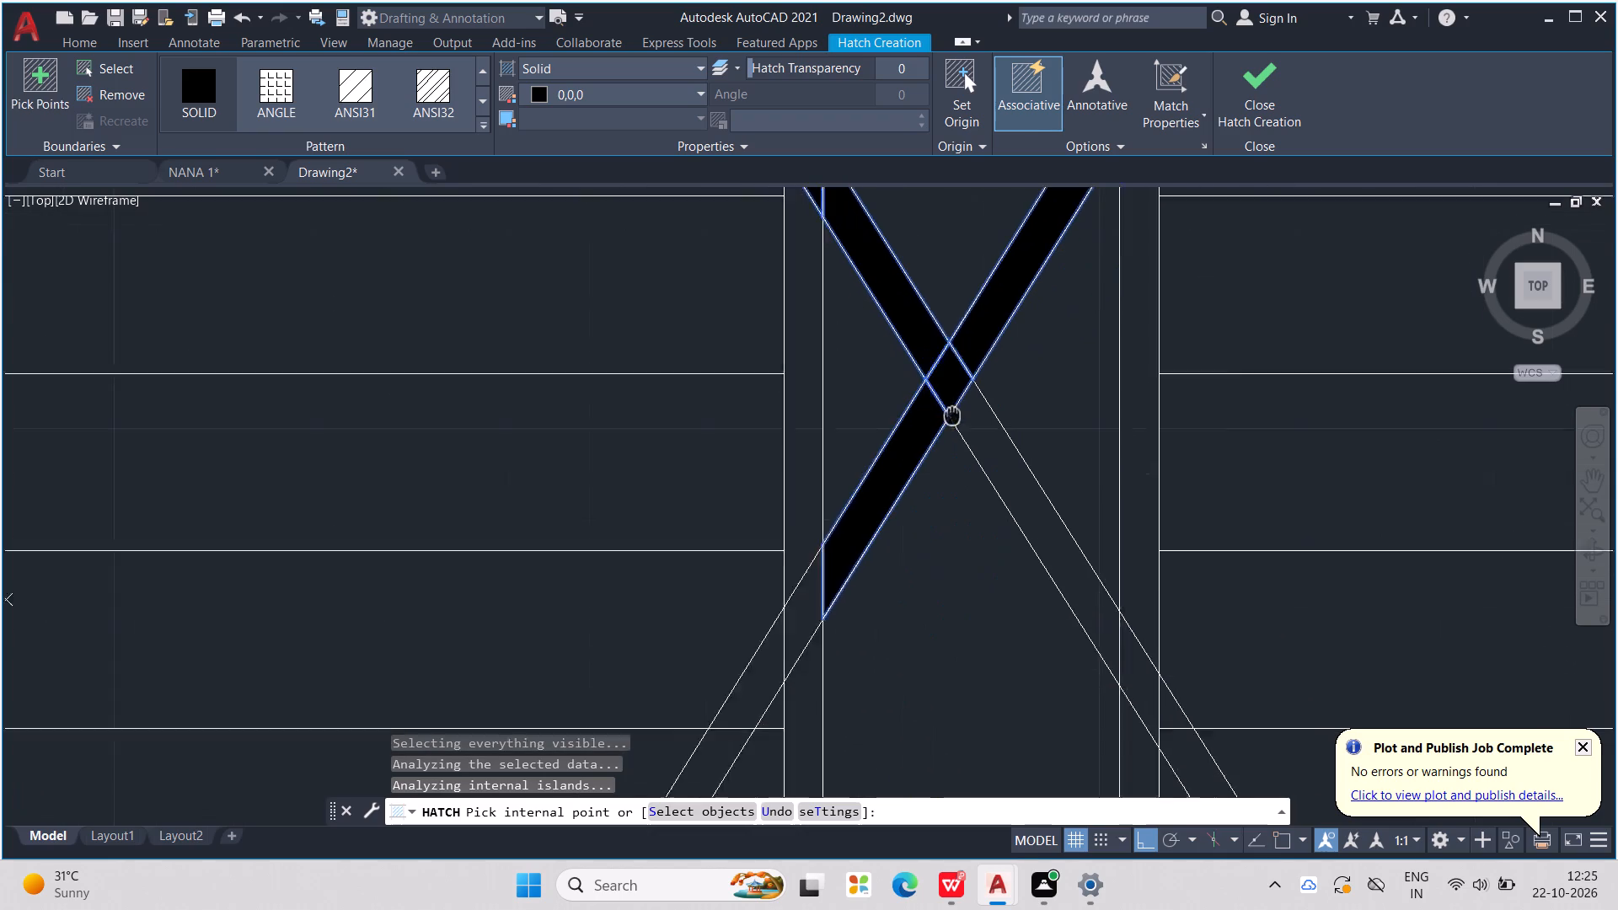
pyautogui.moveTo(948, 409); pyautogui.dragTo(914, 358, button='middle')
pyautogui.click(951, 383)
pyautogui.scroll(-1, 971, 409)
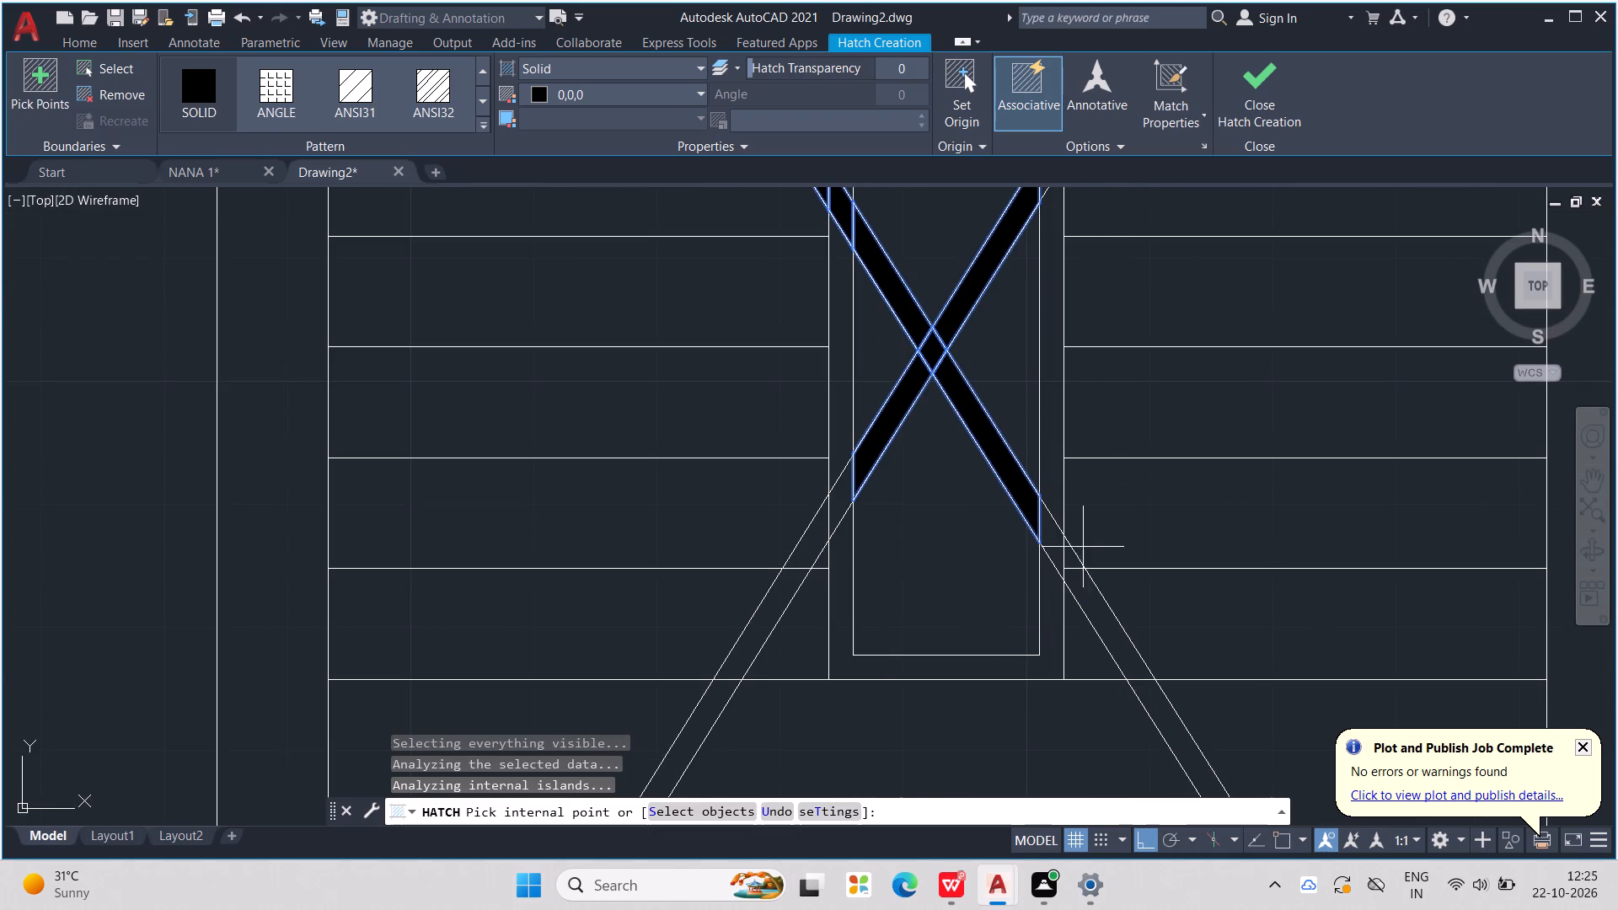
pyautogui.click(1036, 540)
pyautogui.hotkey('ctrl', 'z')
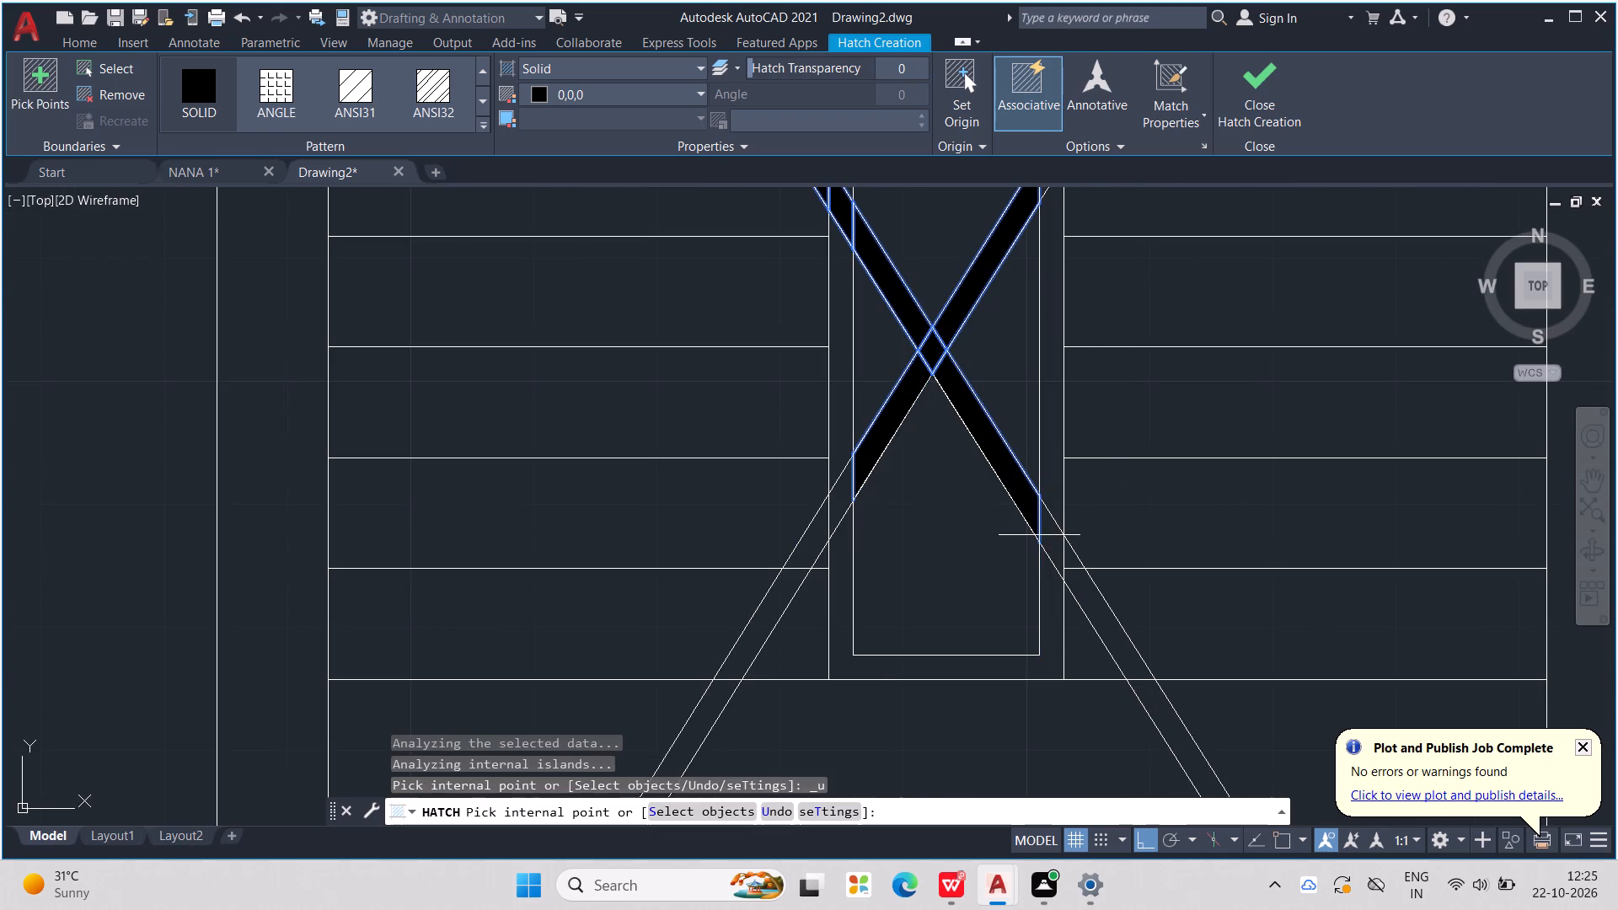
# Hatch the southeast diagonal strip from the inner central rectangle to the stair room's southeast corner.
pyautogui.click(1052, 535)
pyautogui.moveTo(1107, 574); pyautogui.dragTo(1031, 464, button='middle')
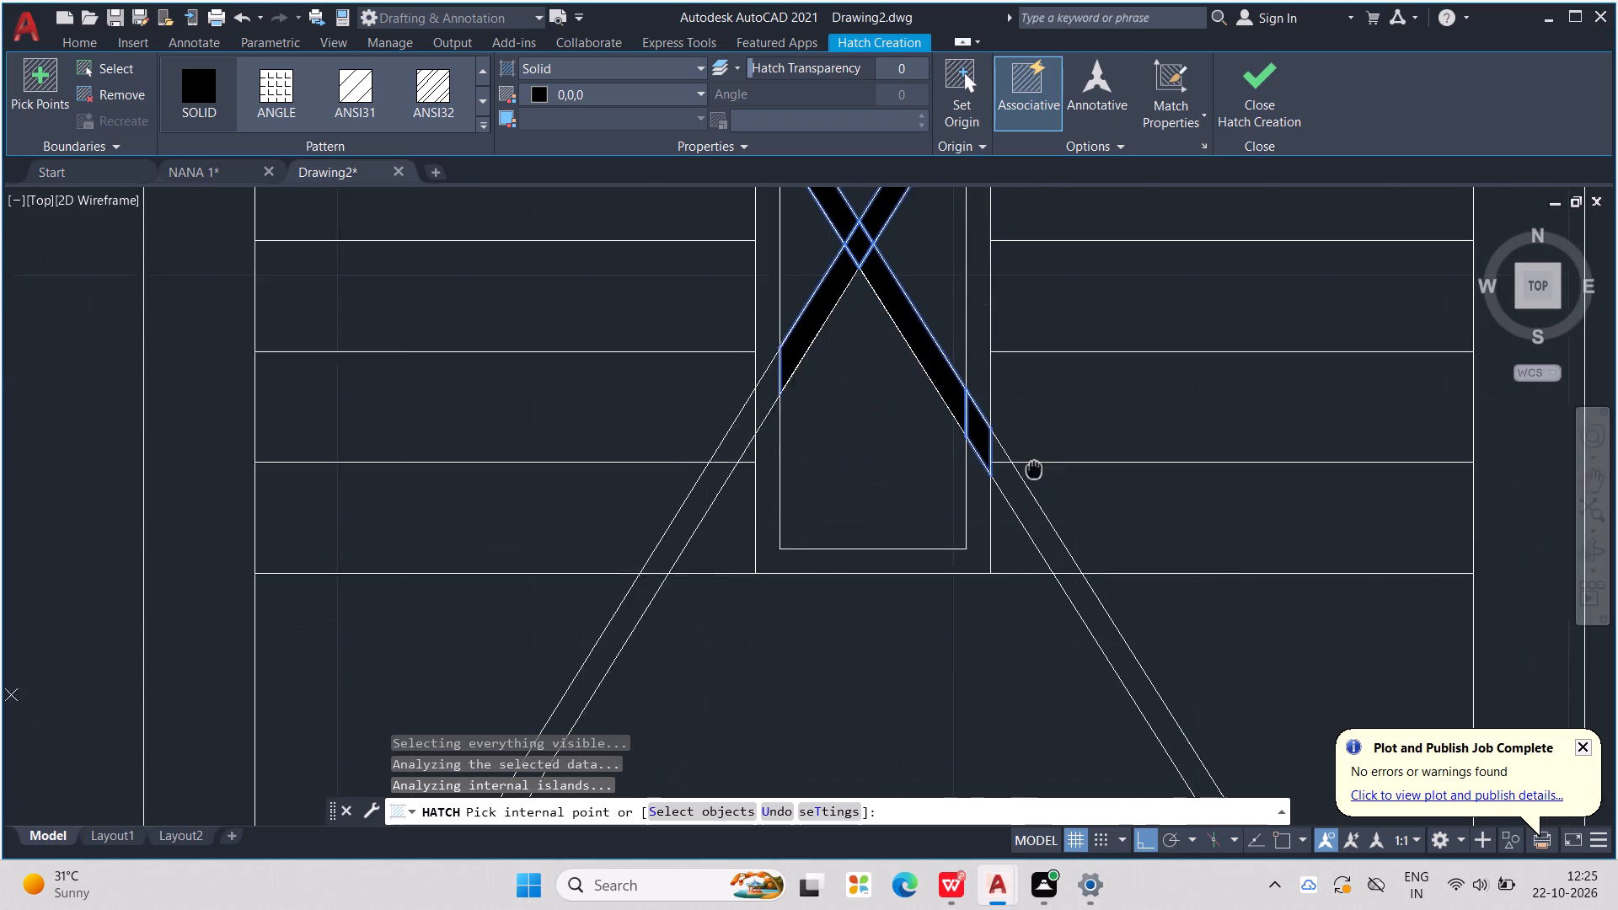
pyautogui.moveTo(1031, 464); pyautogui.dragTo(1022, 450, button='middle')
pyautogui.click(1014, 484)
pyautogui.scroll(2, 993, 441)
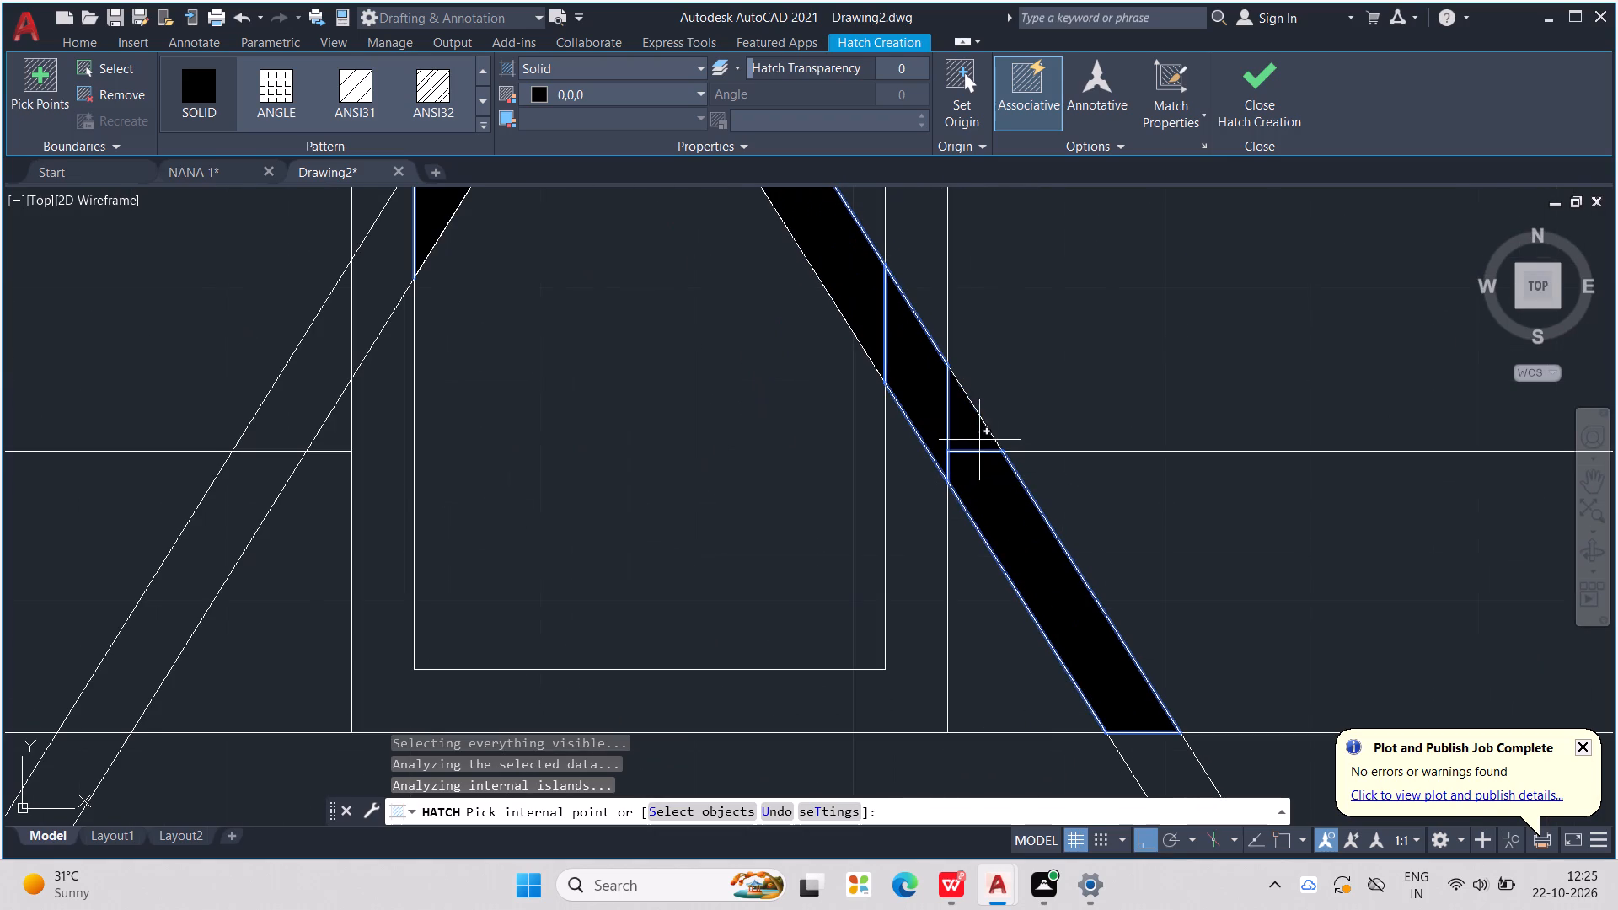
pyautogui.click(972, 436)
pyautogui.scroll(-3, 972, 434)
pyautogui.click(1096, 651)
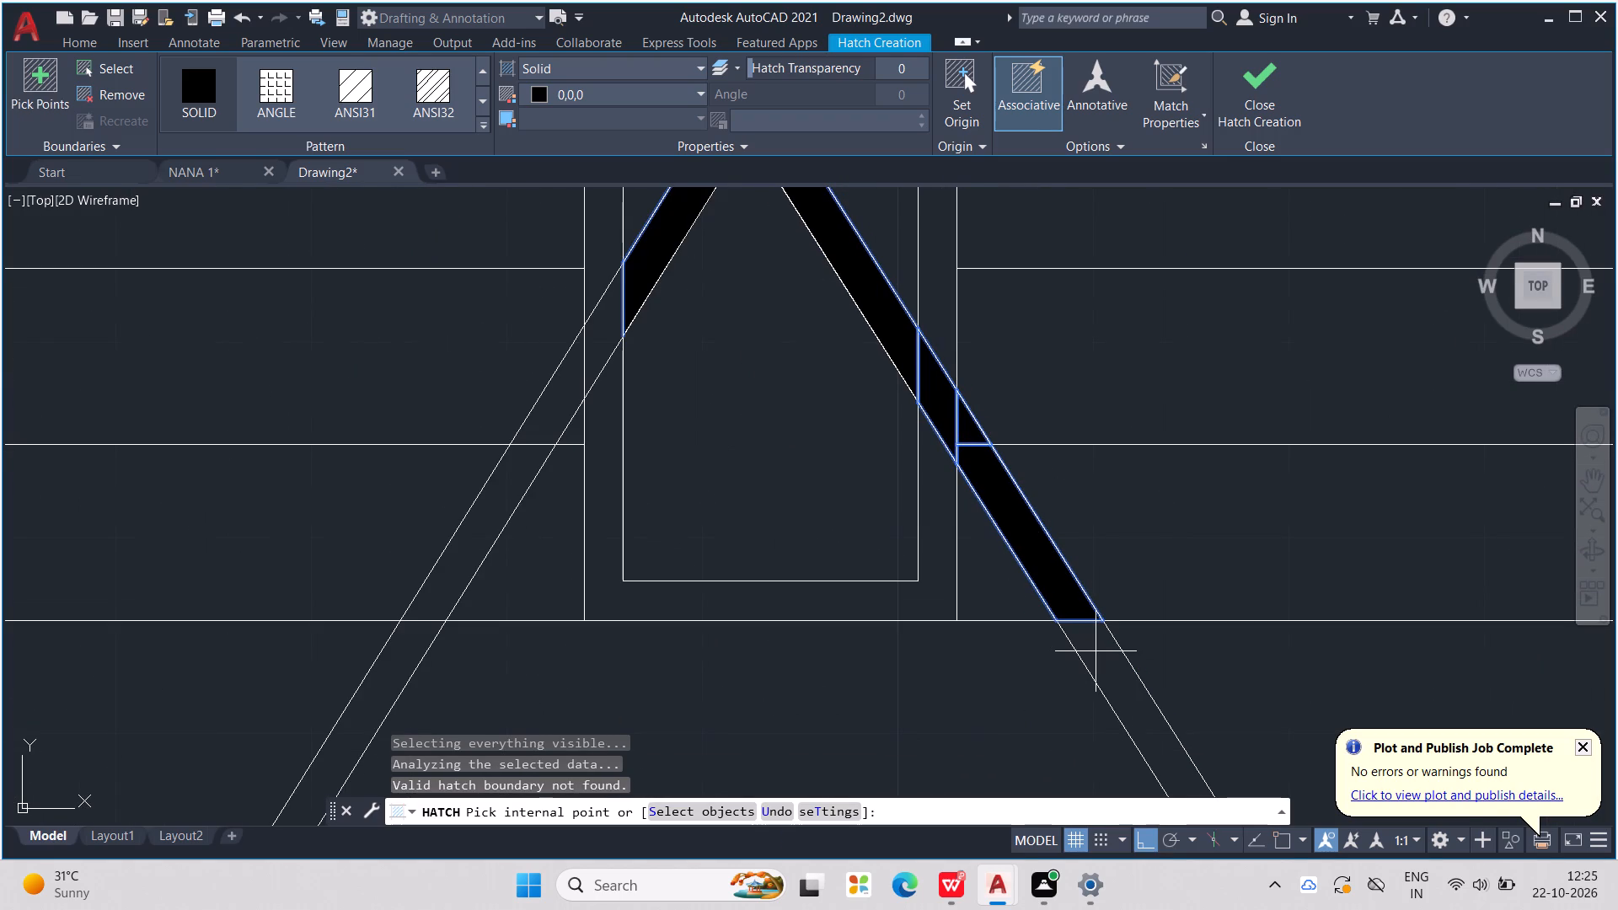
pyautogui.moveTo(1103, 634); pyautogui.dragTo(990, 450, button='middle')
pyautogui.click(1010, 512)
pyautogui.scroll(-4, 1010, 513)
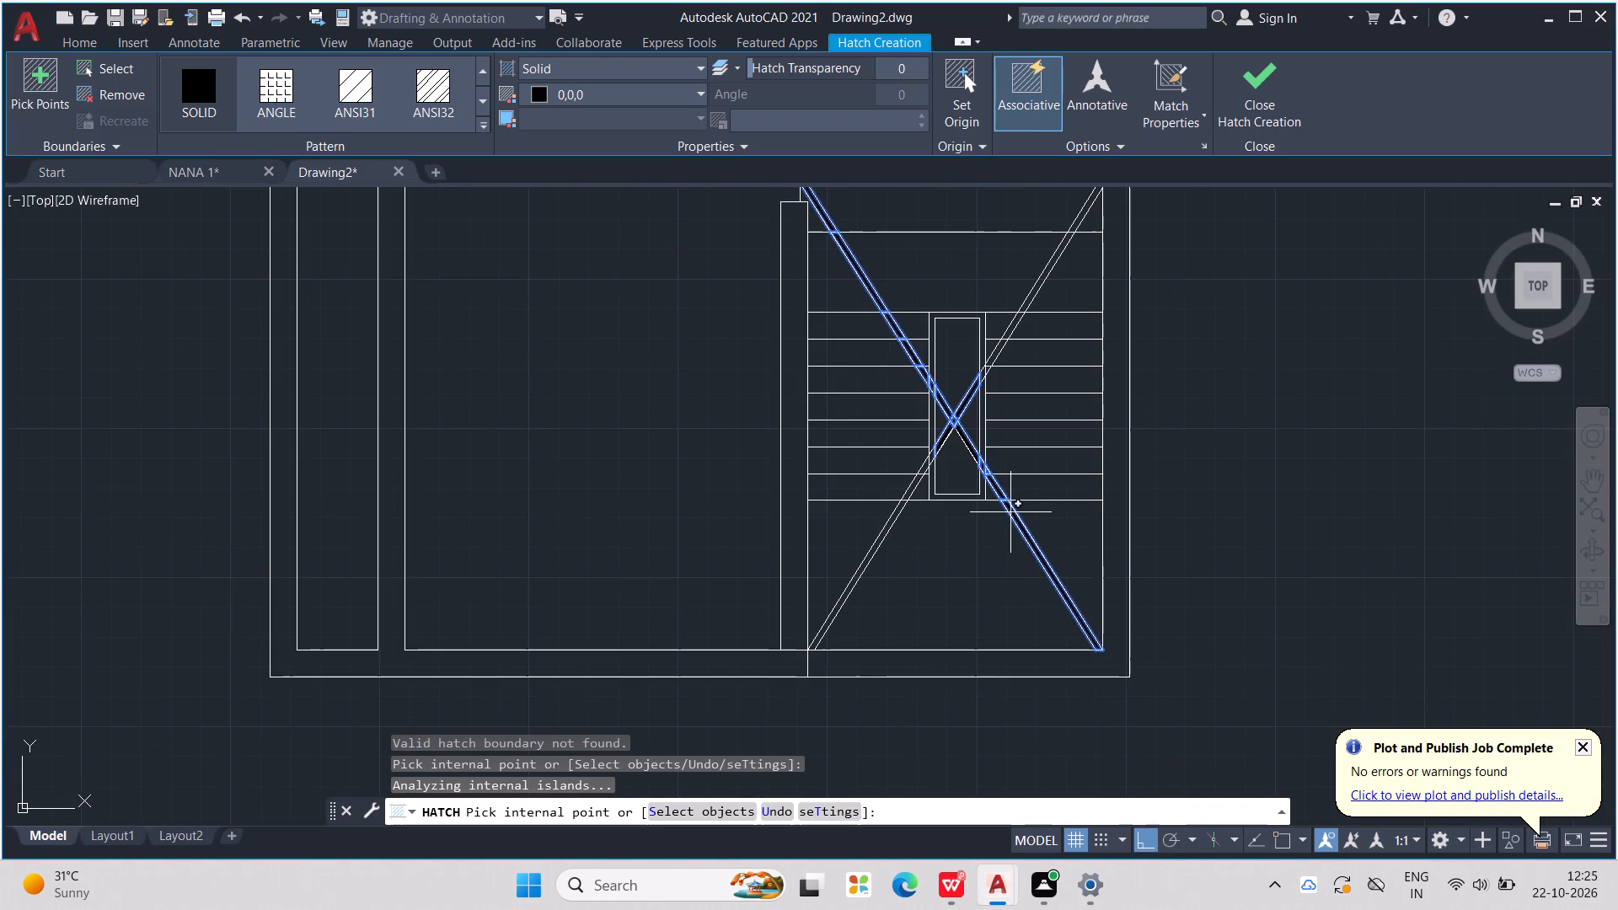
# Hatch the remaining southwest and northeast diagonal strips out to the stair room's corners, including the short cells beside the central rectangles.
pyautogui.scroll(2, 881, 552)
pyautogui.click(864, 543)
pyautogui.scroll(-3, 864, 543)
pyautogui.scroll(2, 957, 409)
pyautogui.click(977, 323)
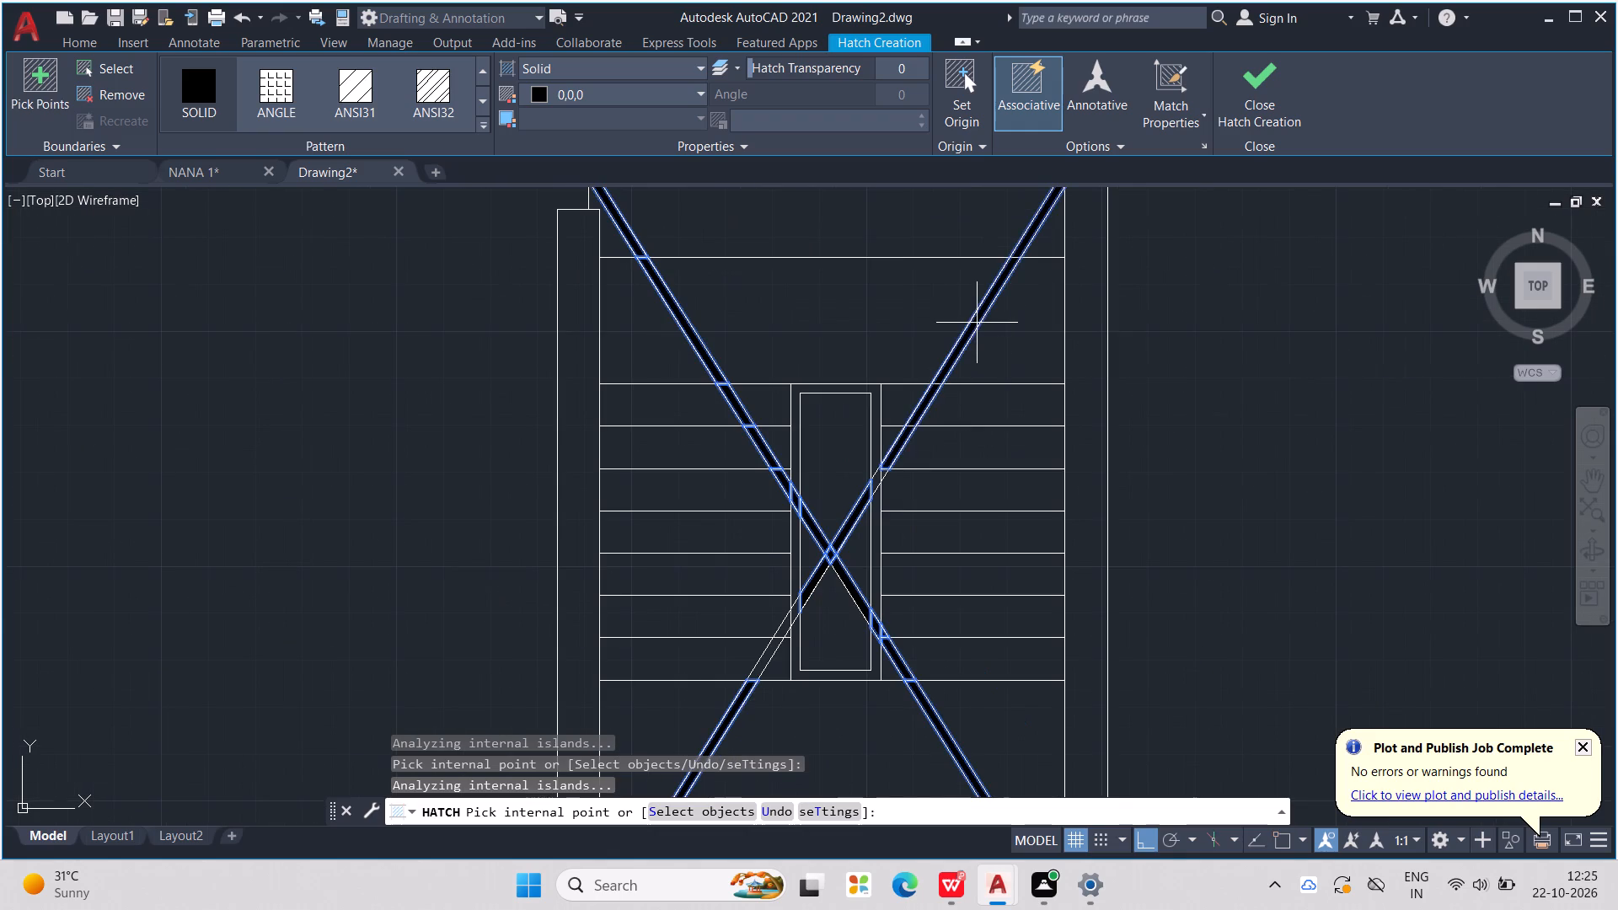
pyautogui.scroll(3, 869, 462)
pyautogui.click(894, 523)
pyautogui.click(916, 511)
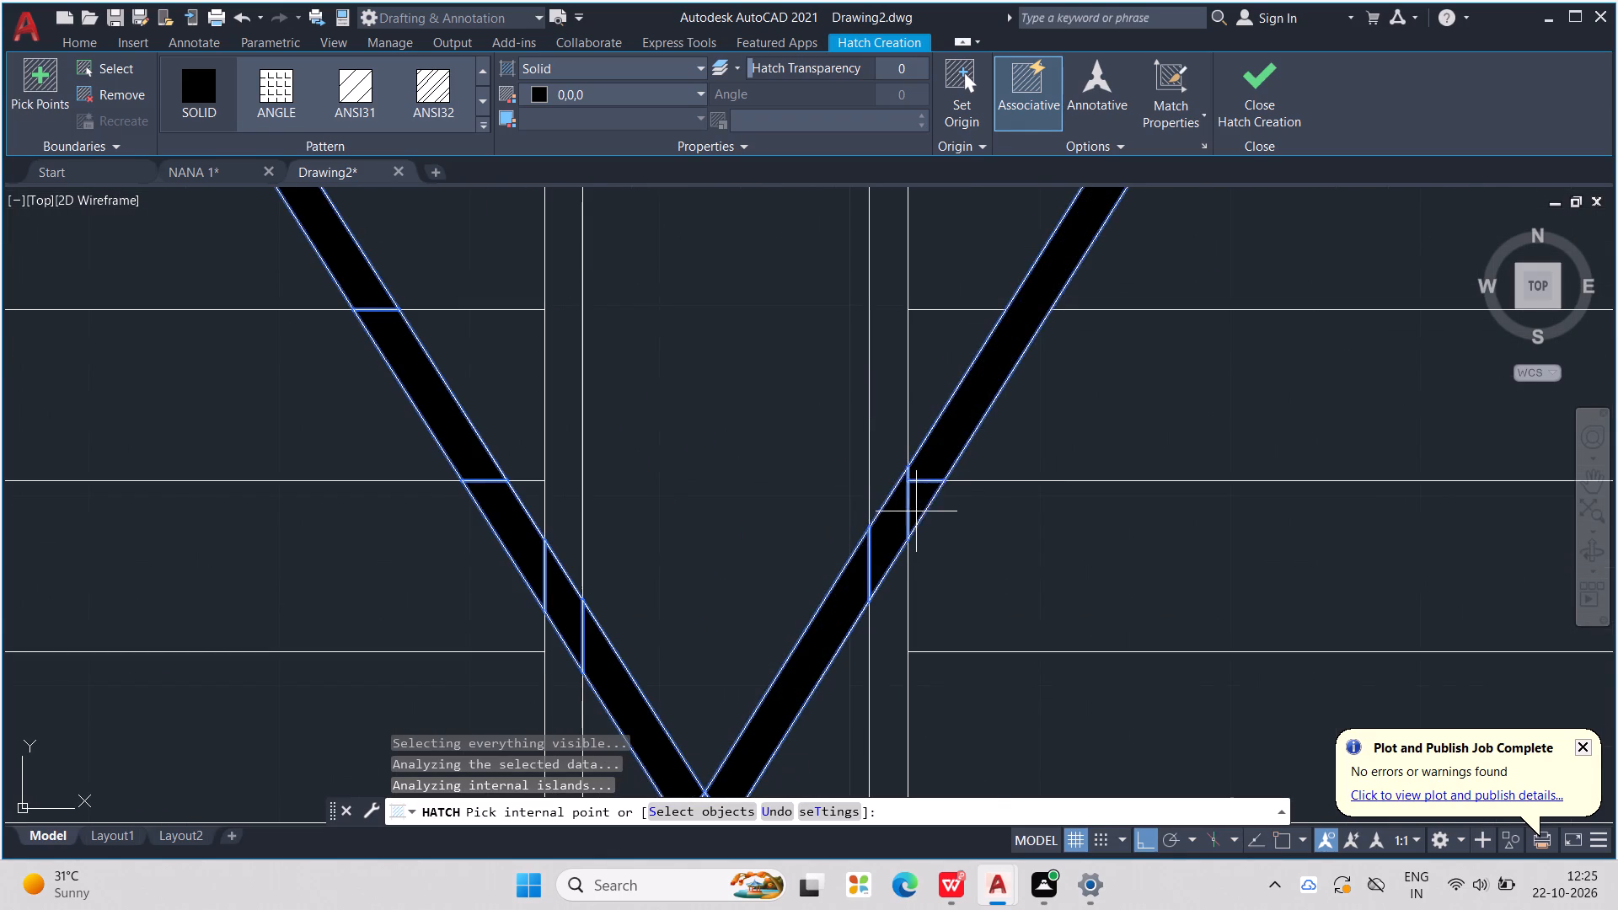
pyautogui.scroll(-3, 916, 506)
pyautogui.click(801, 688)
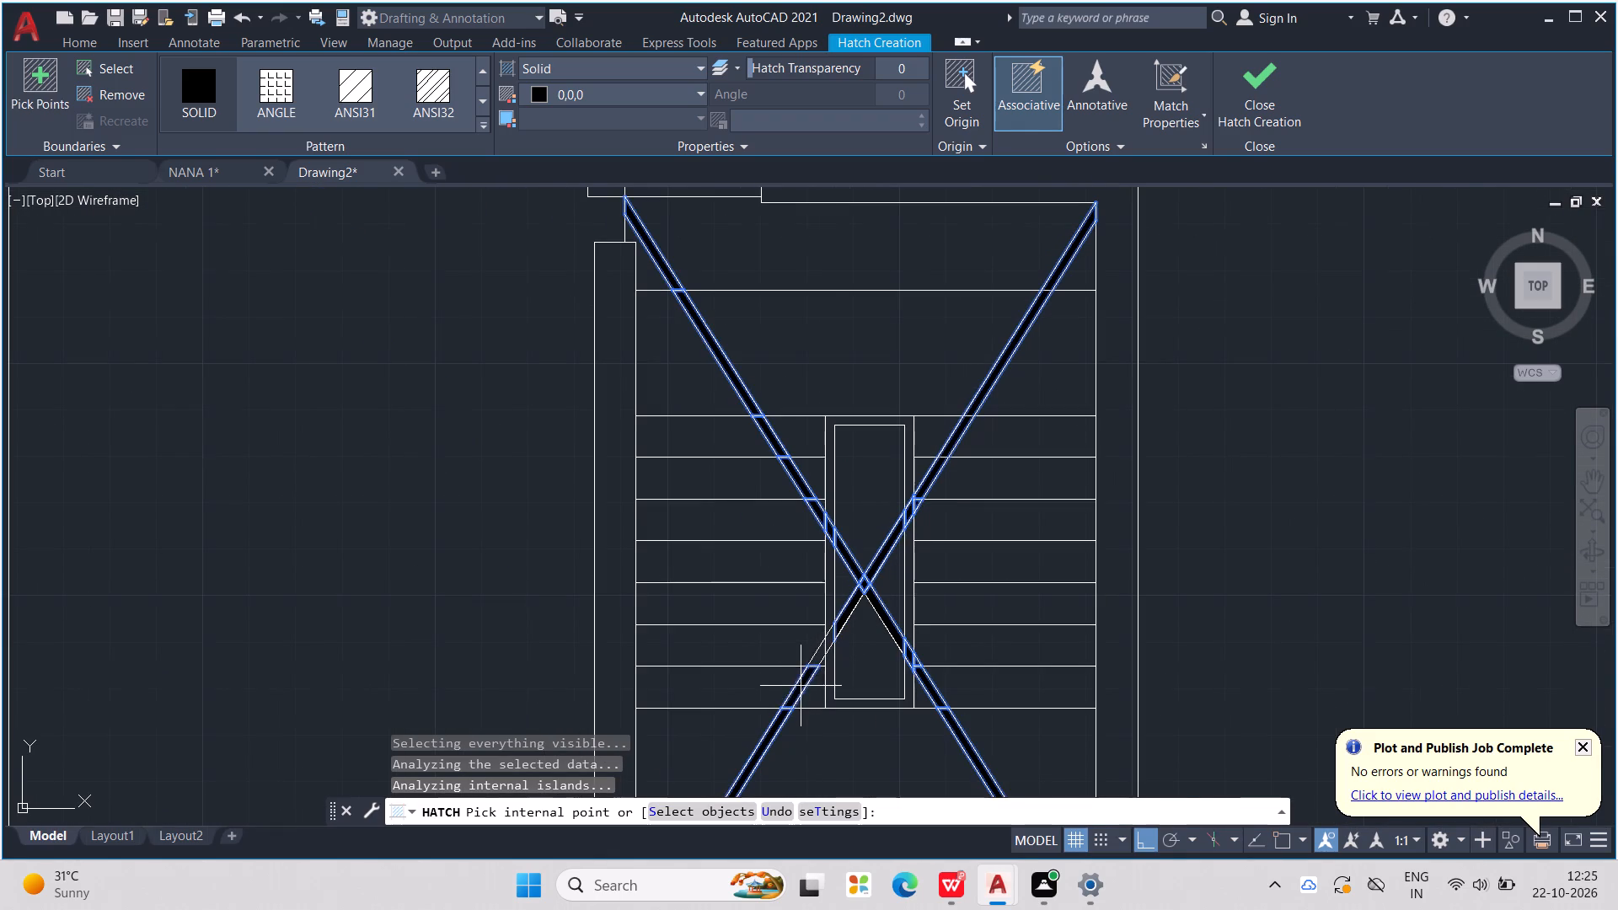
pyautogui.scroll(3, 806, 670)
pyautogui.click(820, 645)
pyautogui.click(882, 567)
pyautogui.scroll(-3, 883, 554)
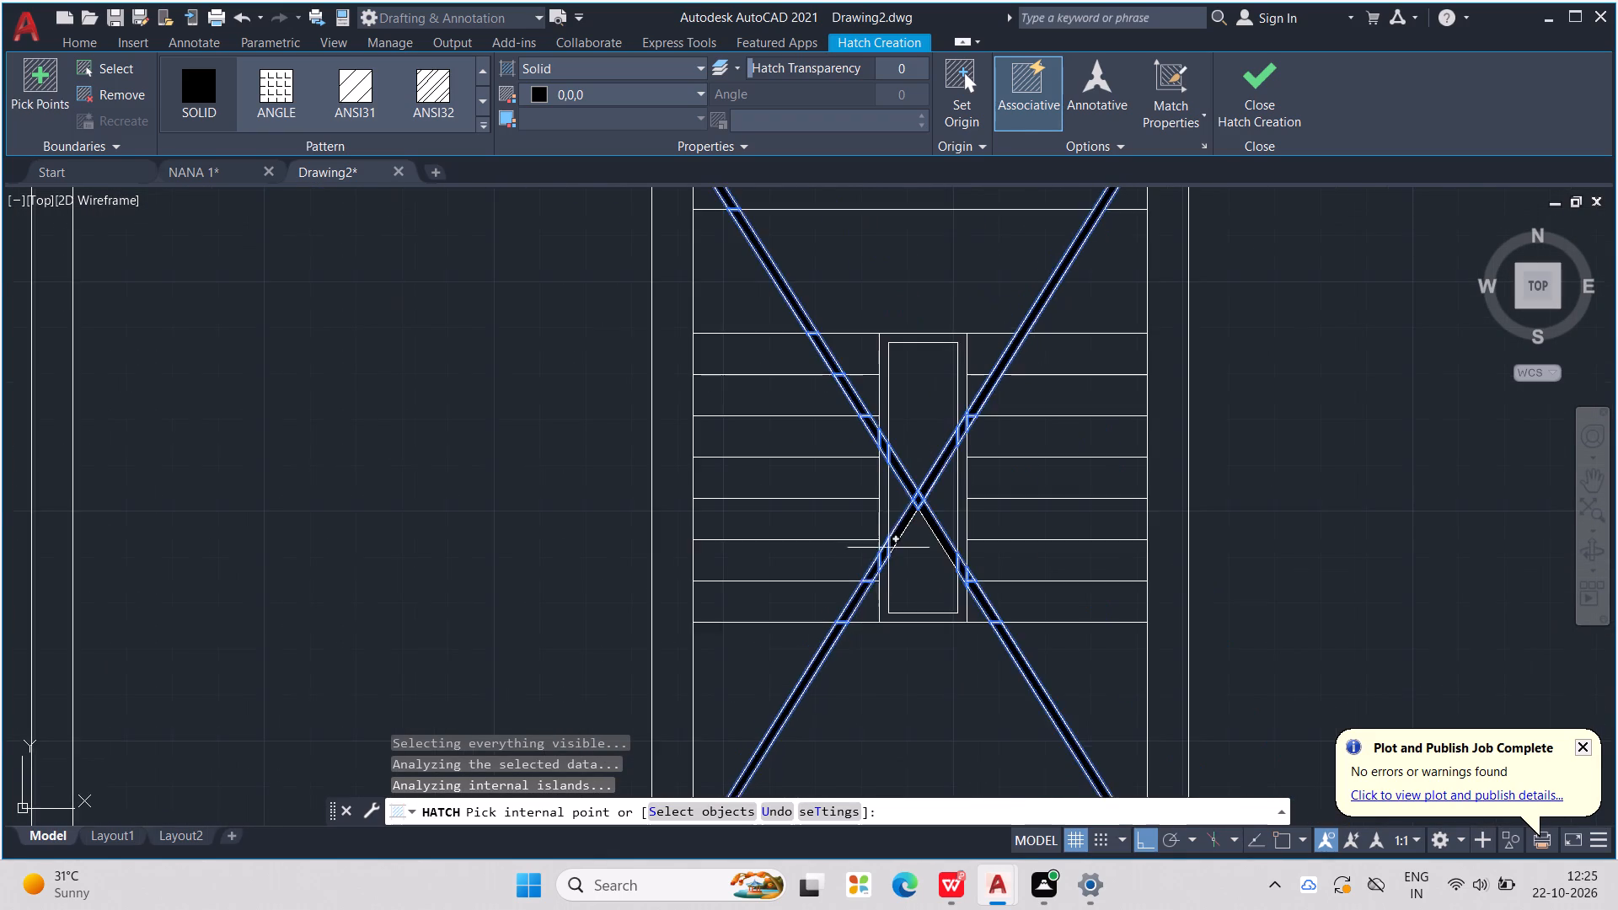
# Add the outer walls with their connected partitions and the horizontal partition north of the southwest room to the solid hatch.
pyautogui.scroll(-3, 898, 535)
pyautogui.scroll(2, 995, 449)
pyautogui.click(912, 431)
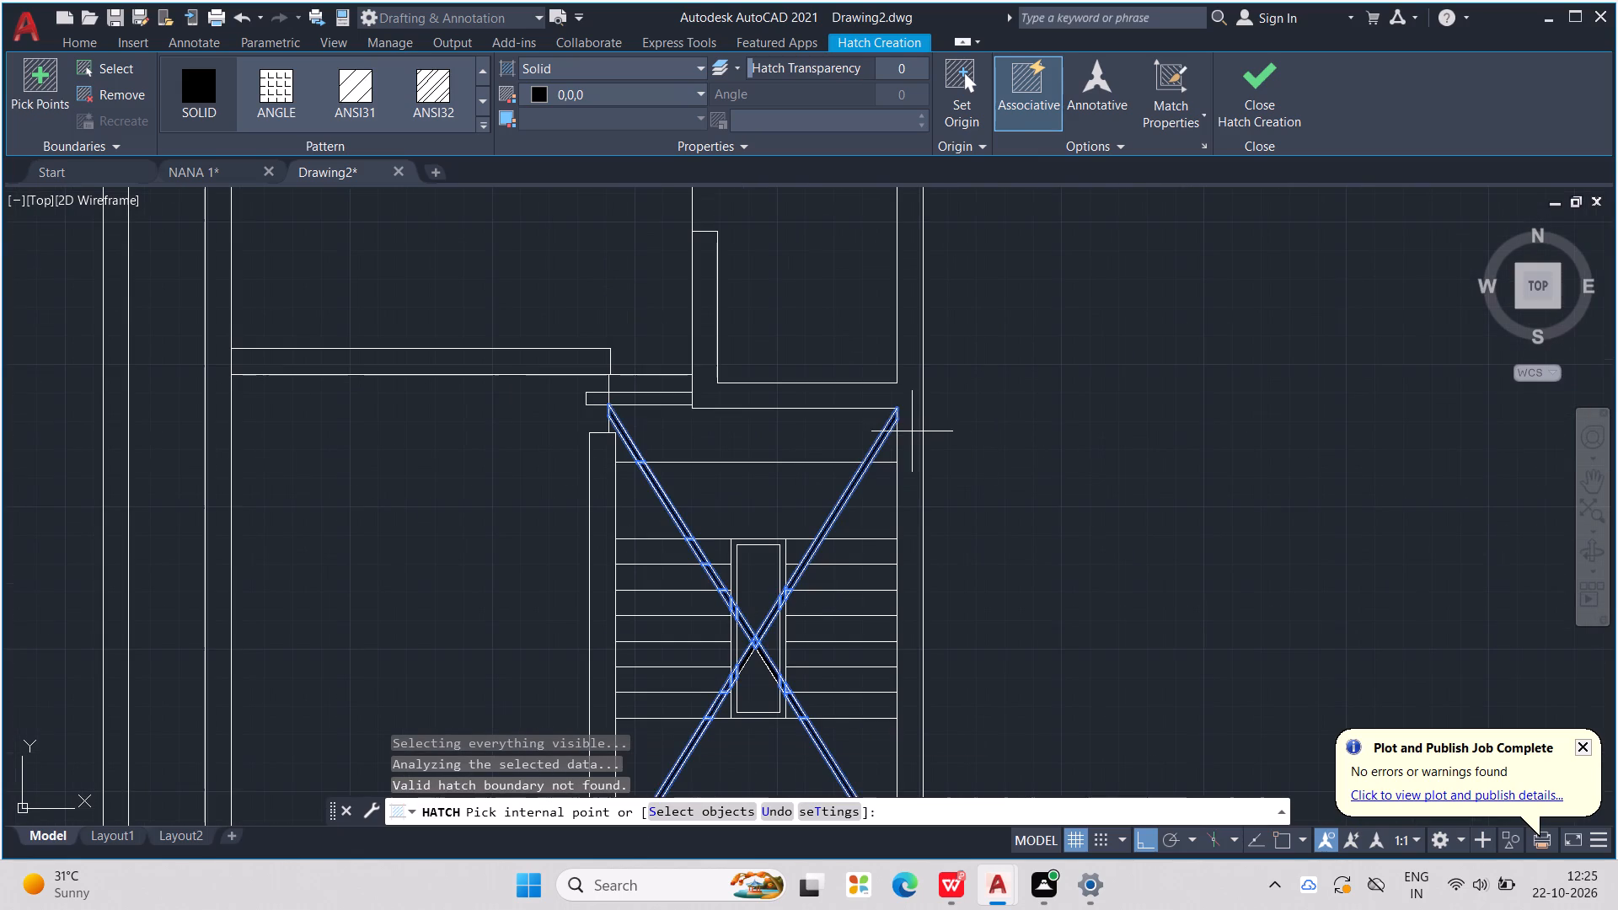
pyautogui.scroll(-2, 911, 427)
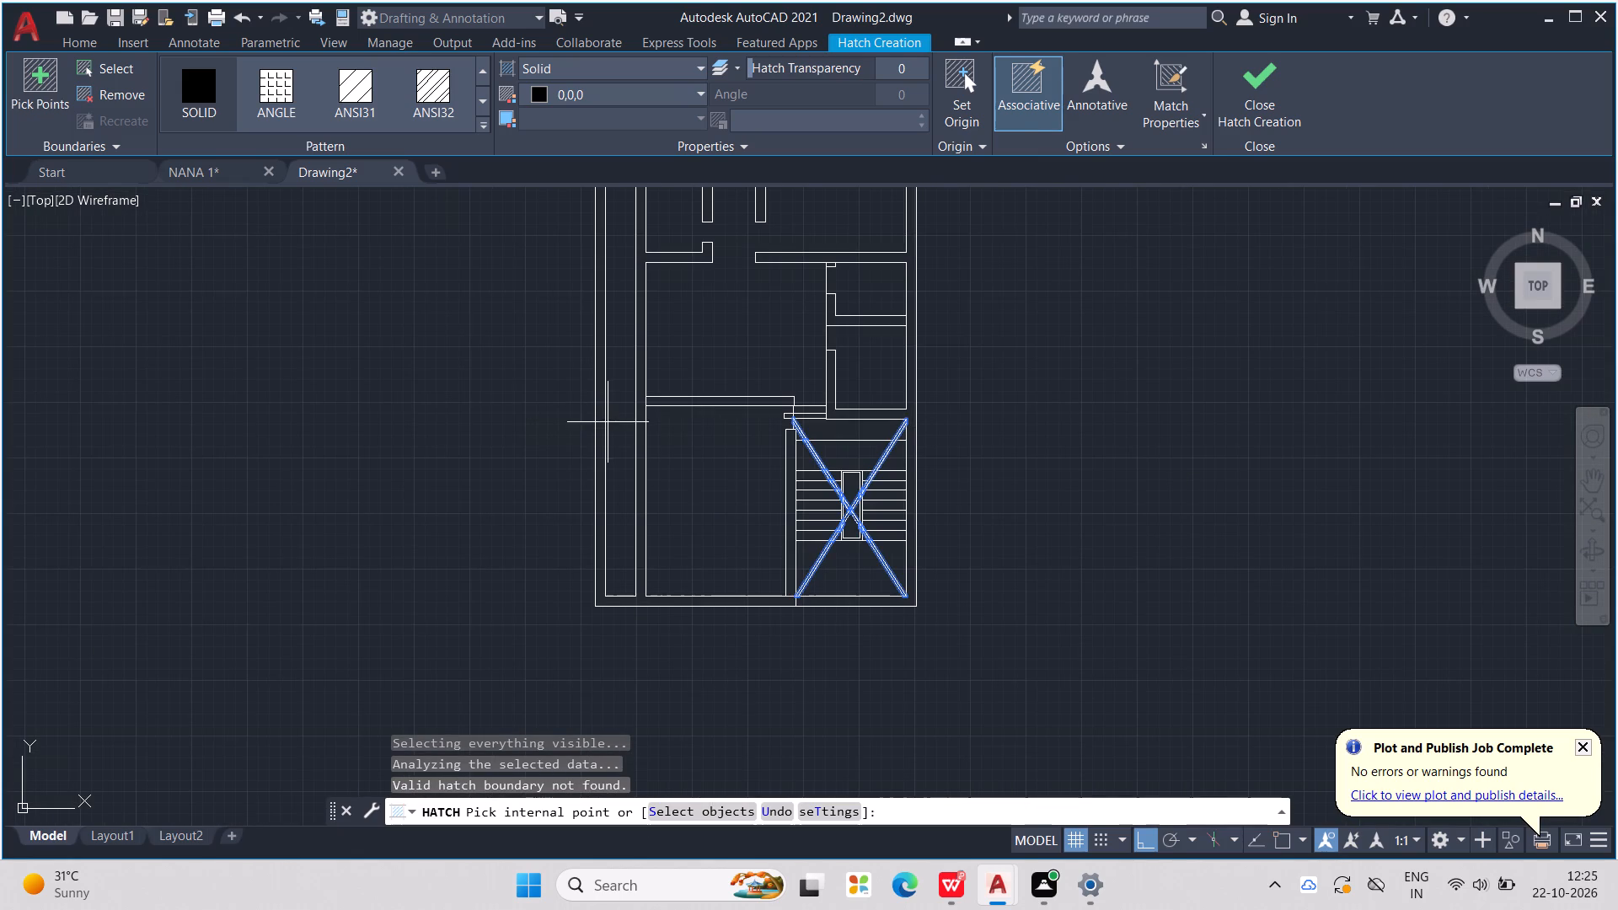
pyautogui.click(601, 426)
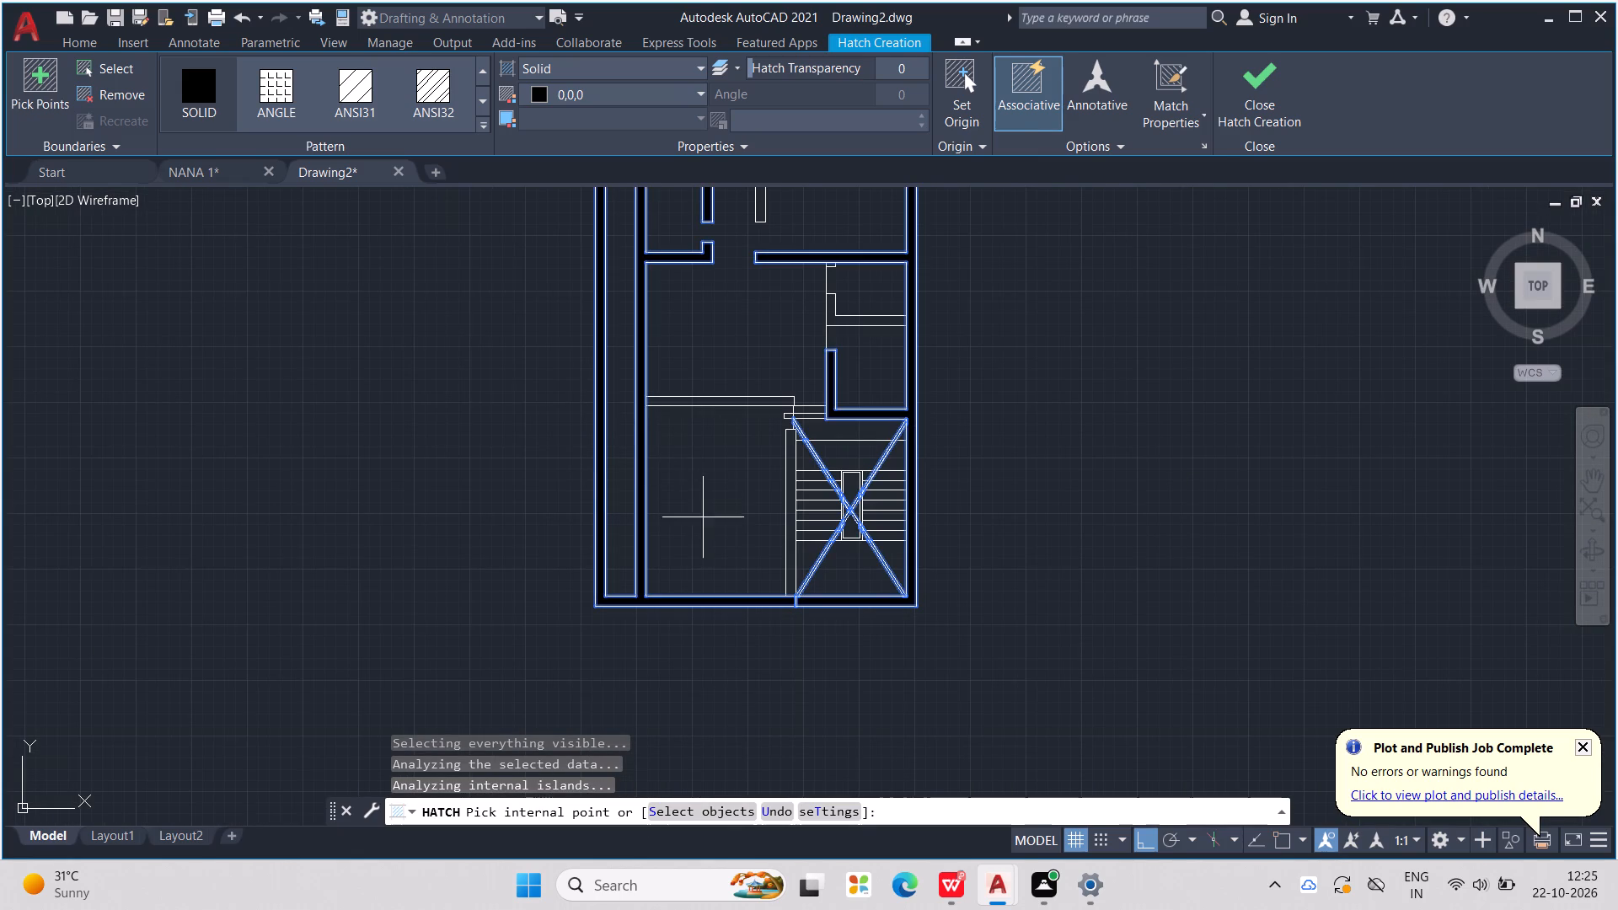
pyautogui.scroll(2, 759, 409)
pyautogui.click(759, 384)
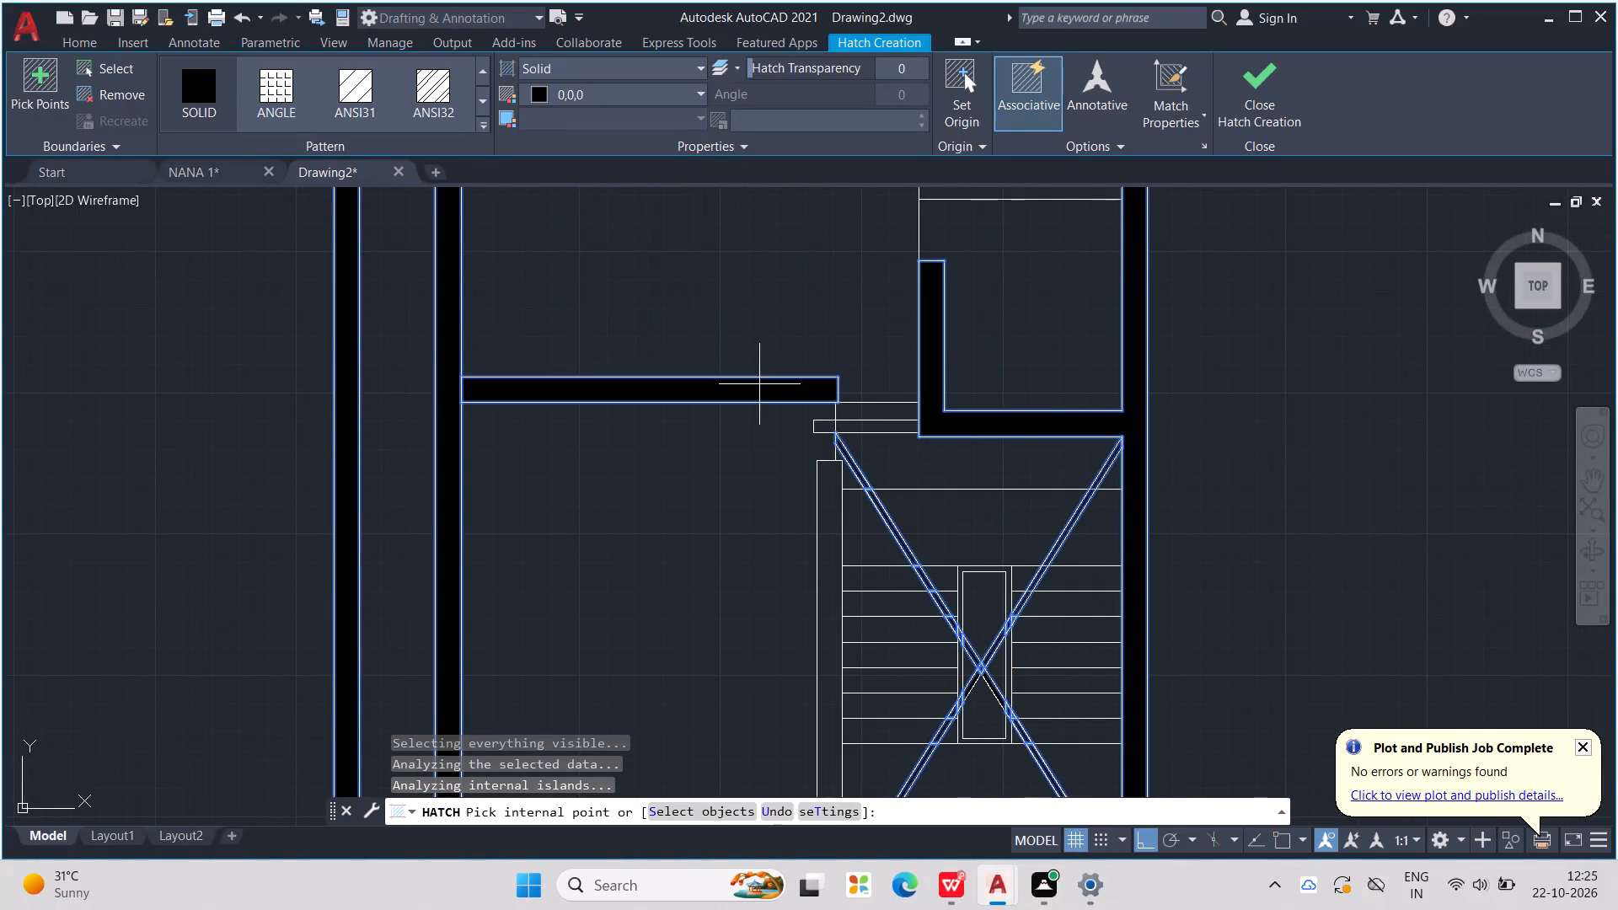
# Hatch the long central vertical partition and the short vertical partition east of it in the northern rooms.
pyautogui.moveTo(758, 384); pyautogui.dragTo(726, 506, button='middle')
pyautogui.scroll(-3, 726, 506)
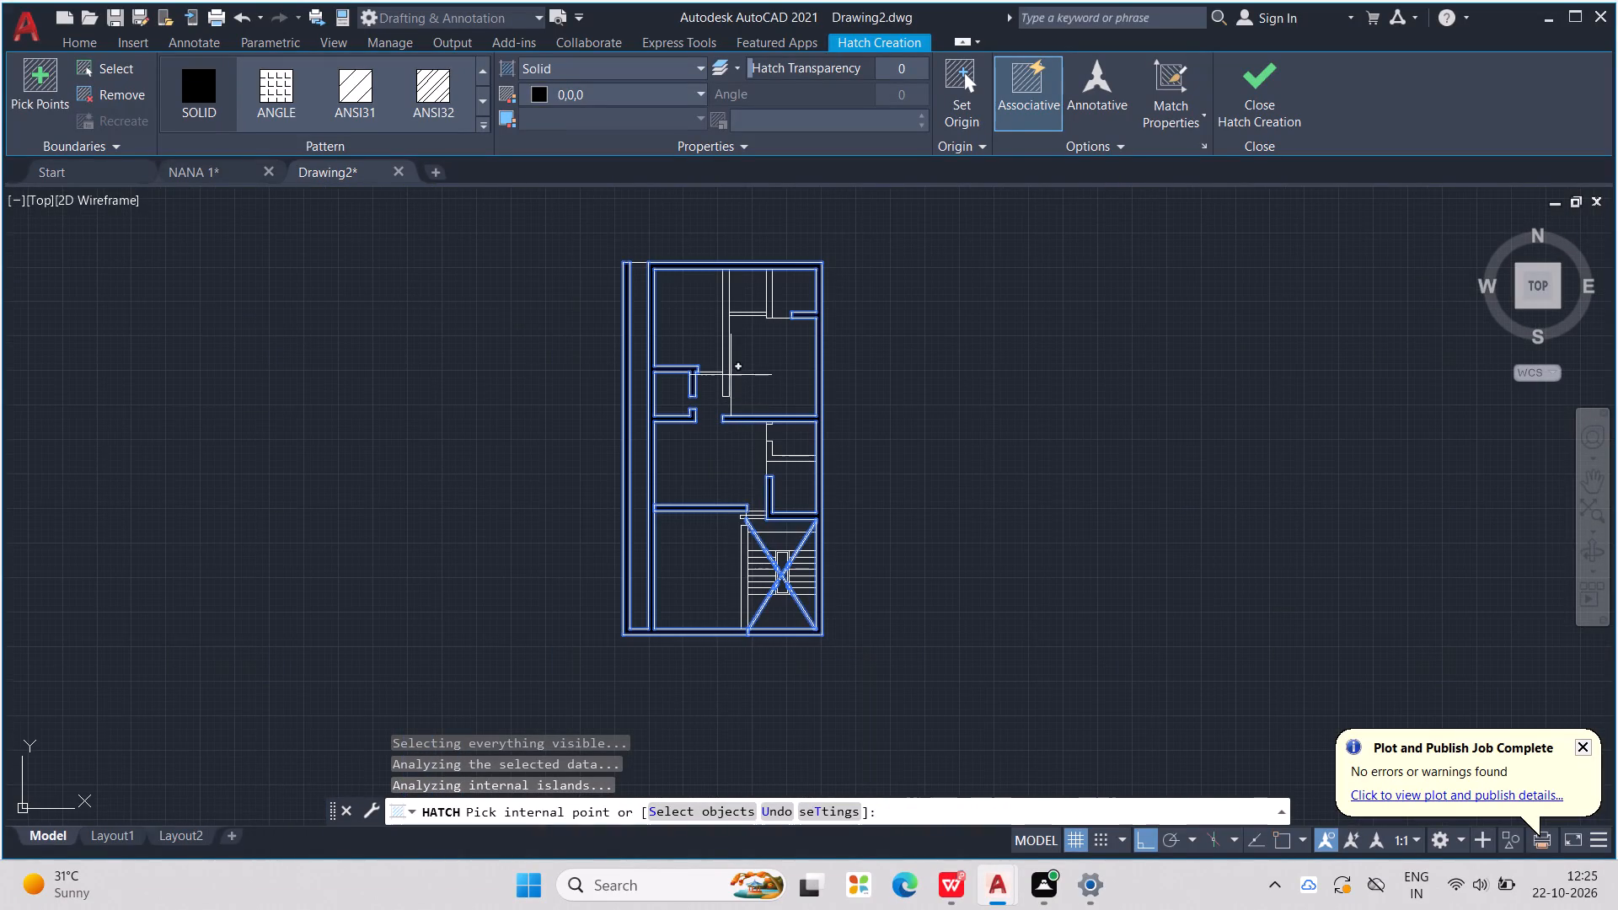
pyautogui.click(726, 326)
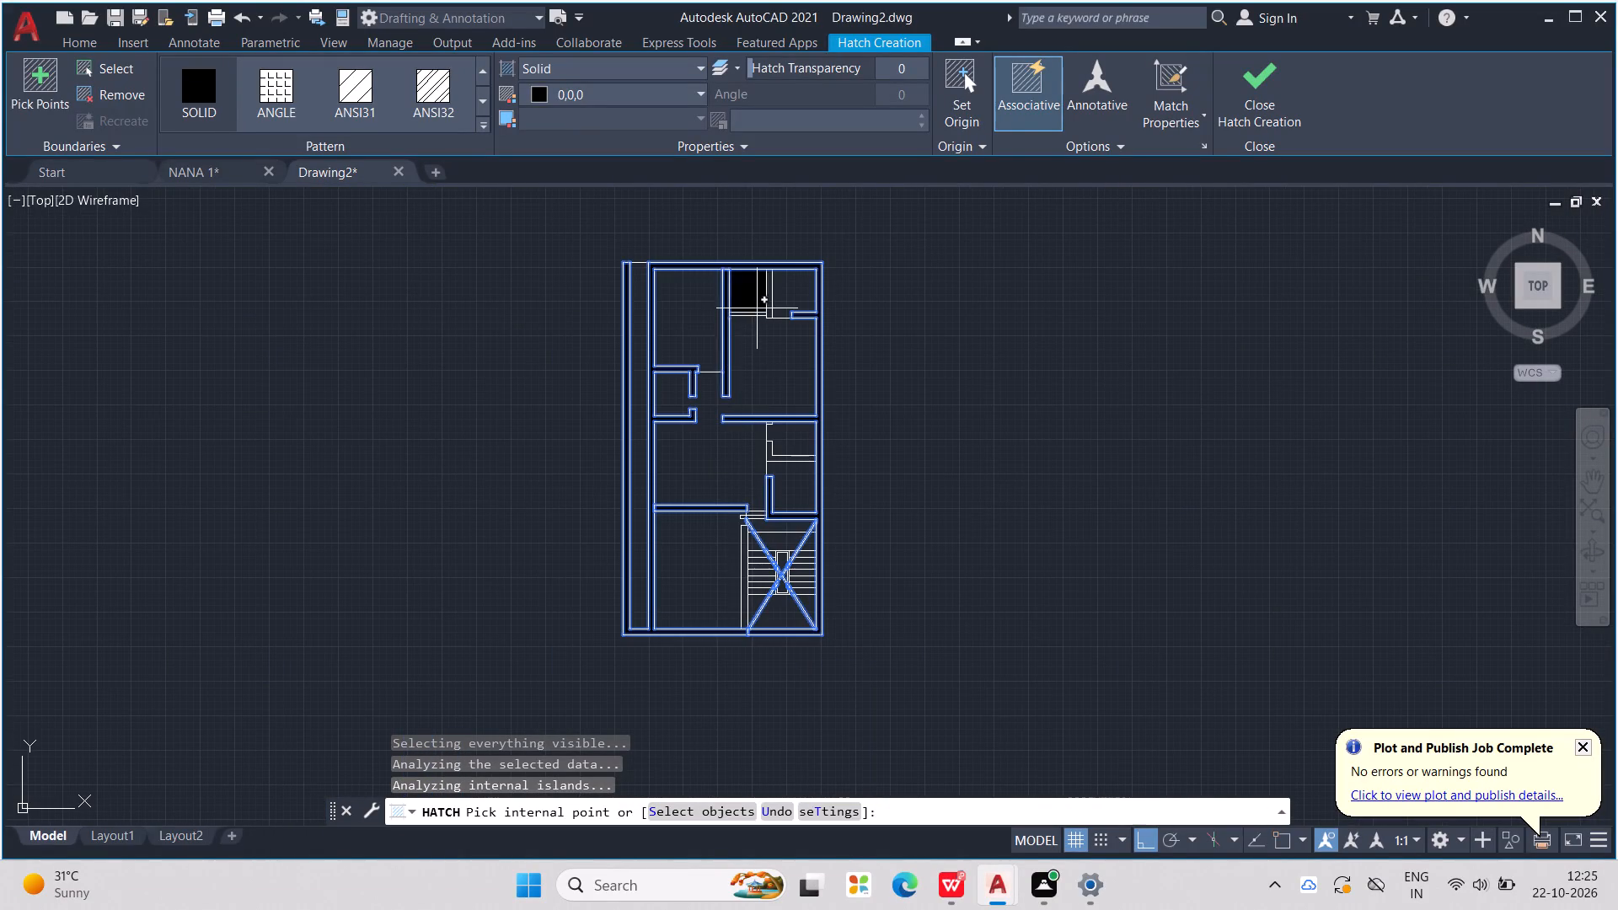
pyautogui.scroll(2, 757, 308)
pyautogui.click(779, 295)
pyautogui.scroll(1, 780, 294)
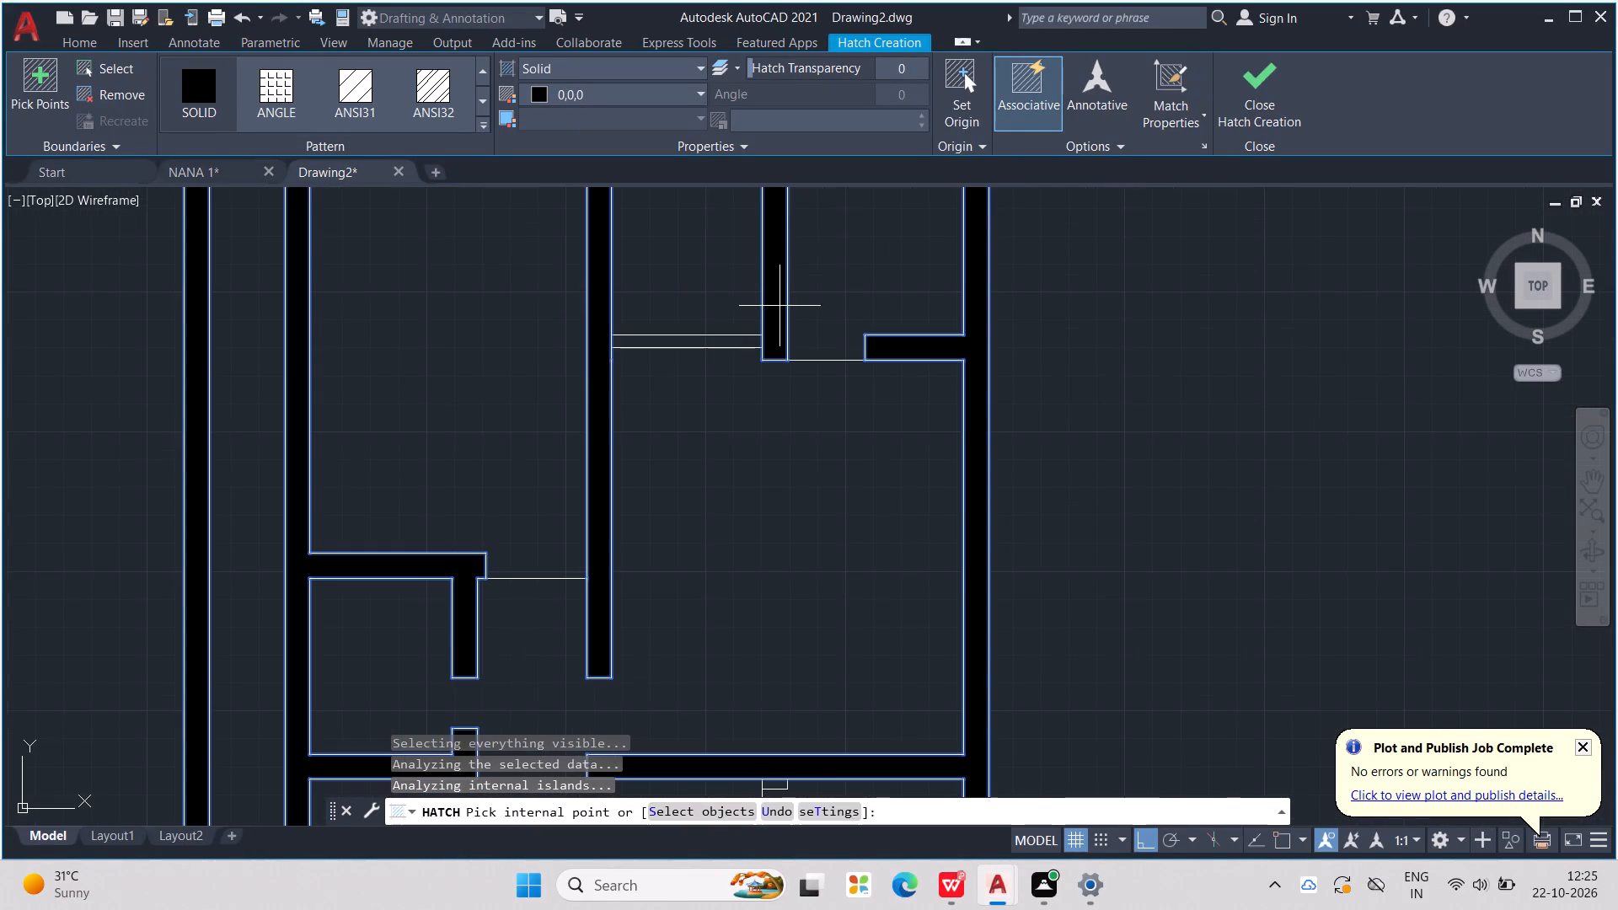
# Hatch the thin horizontal bar at the stair room's northwest corner and the stair room's west wall, then finish hatching.
pyautogui.scroll(-4, 781, 308)
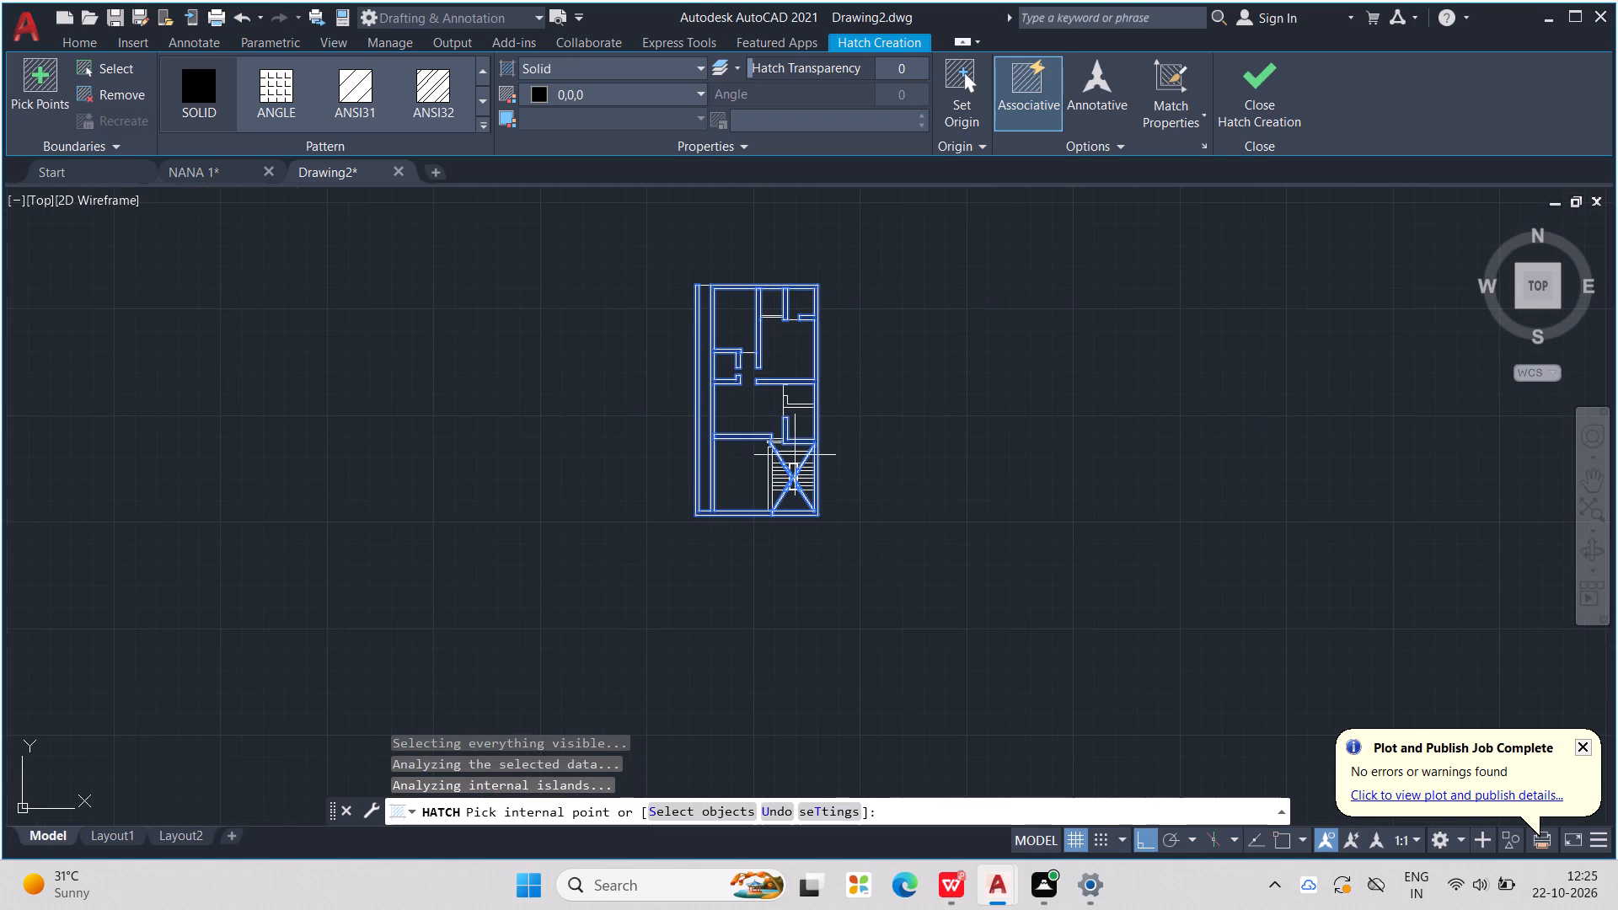
pyautogui.scroll(4, 784, 464)
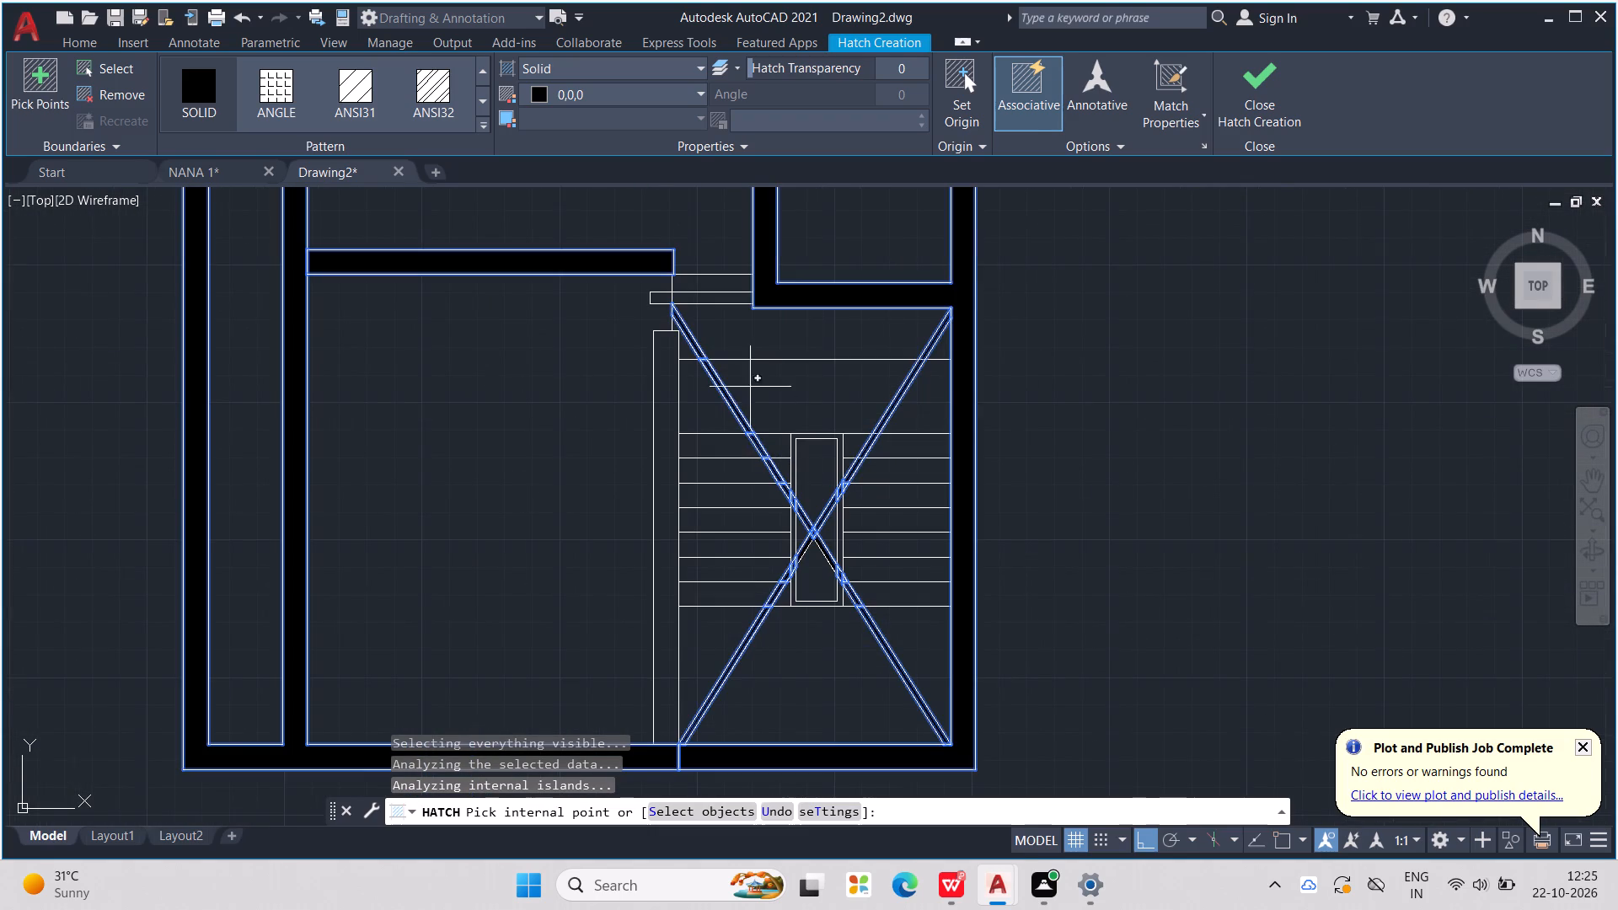
pyautogui.click(705, 300)
pyautogui.scroll(2, 705, 299)
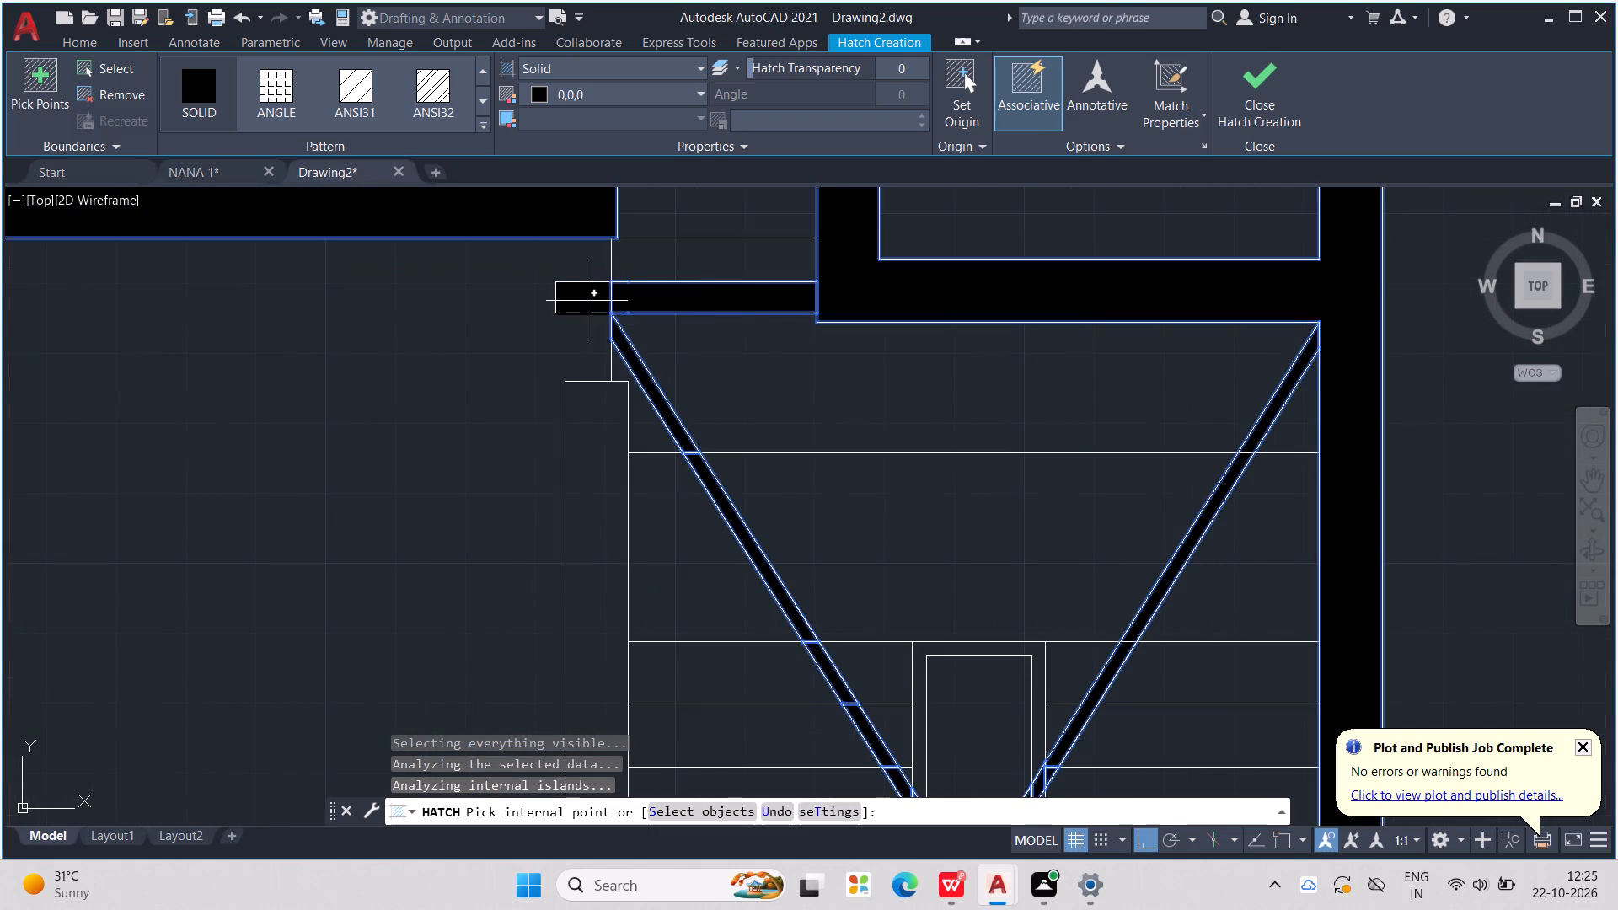
pyautogui.click(590, 300)
pyautogui.click(584, 455)
pyautogui.scroll(-2, 587, 454)
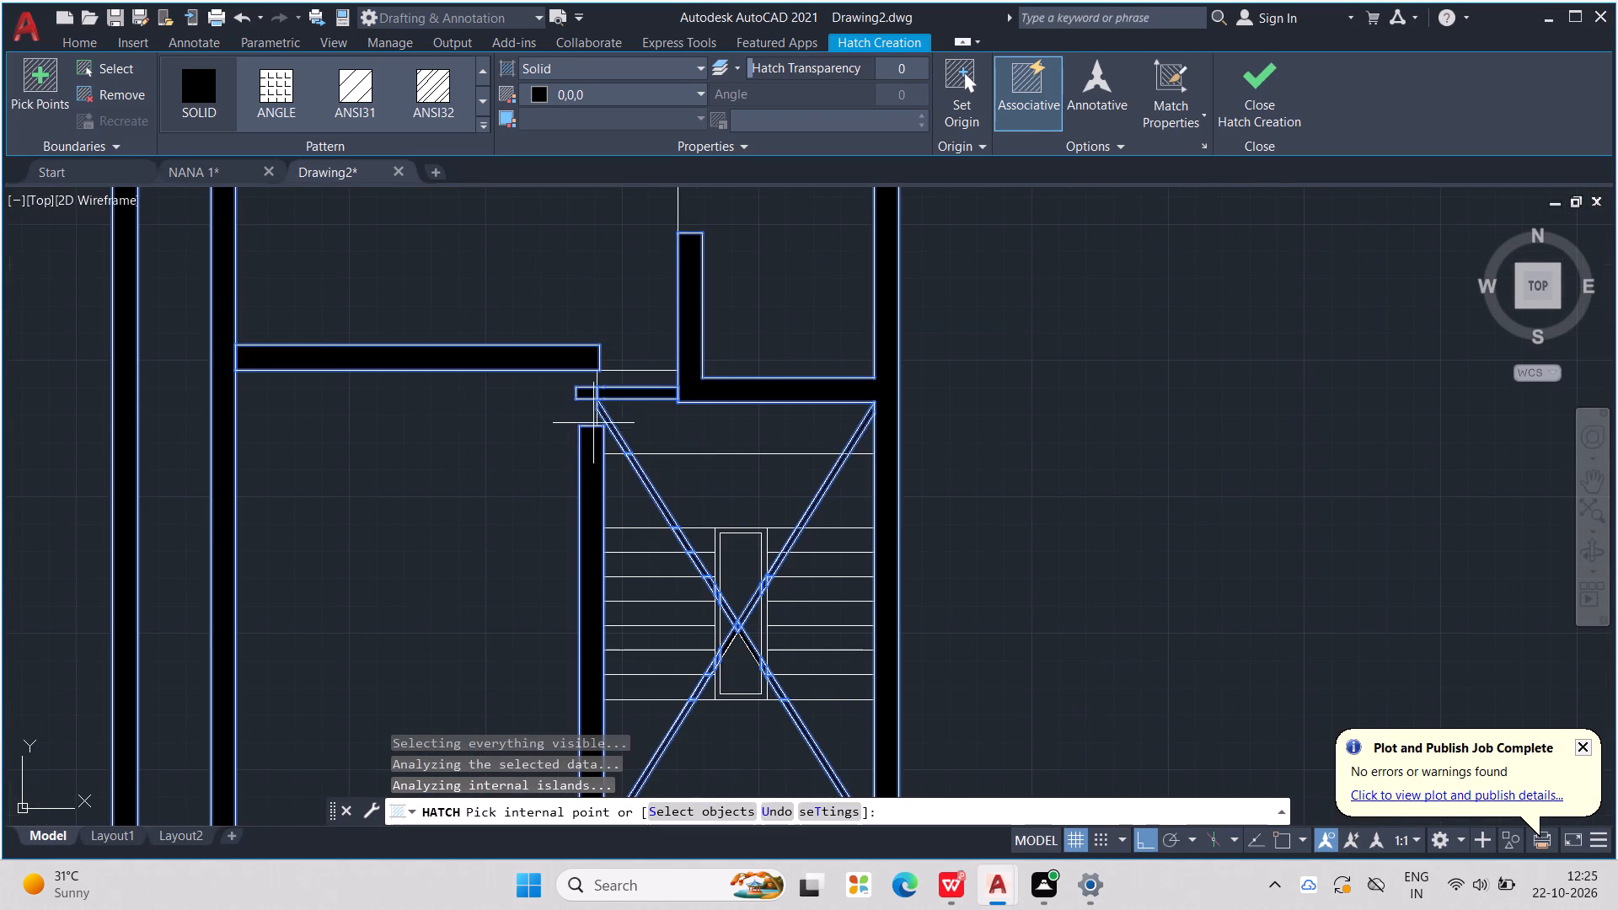
pyautogui.scroll(-3, 749, 409)
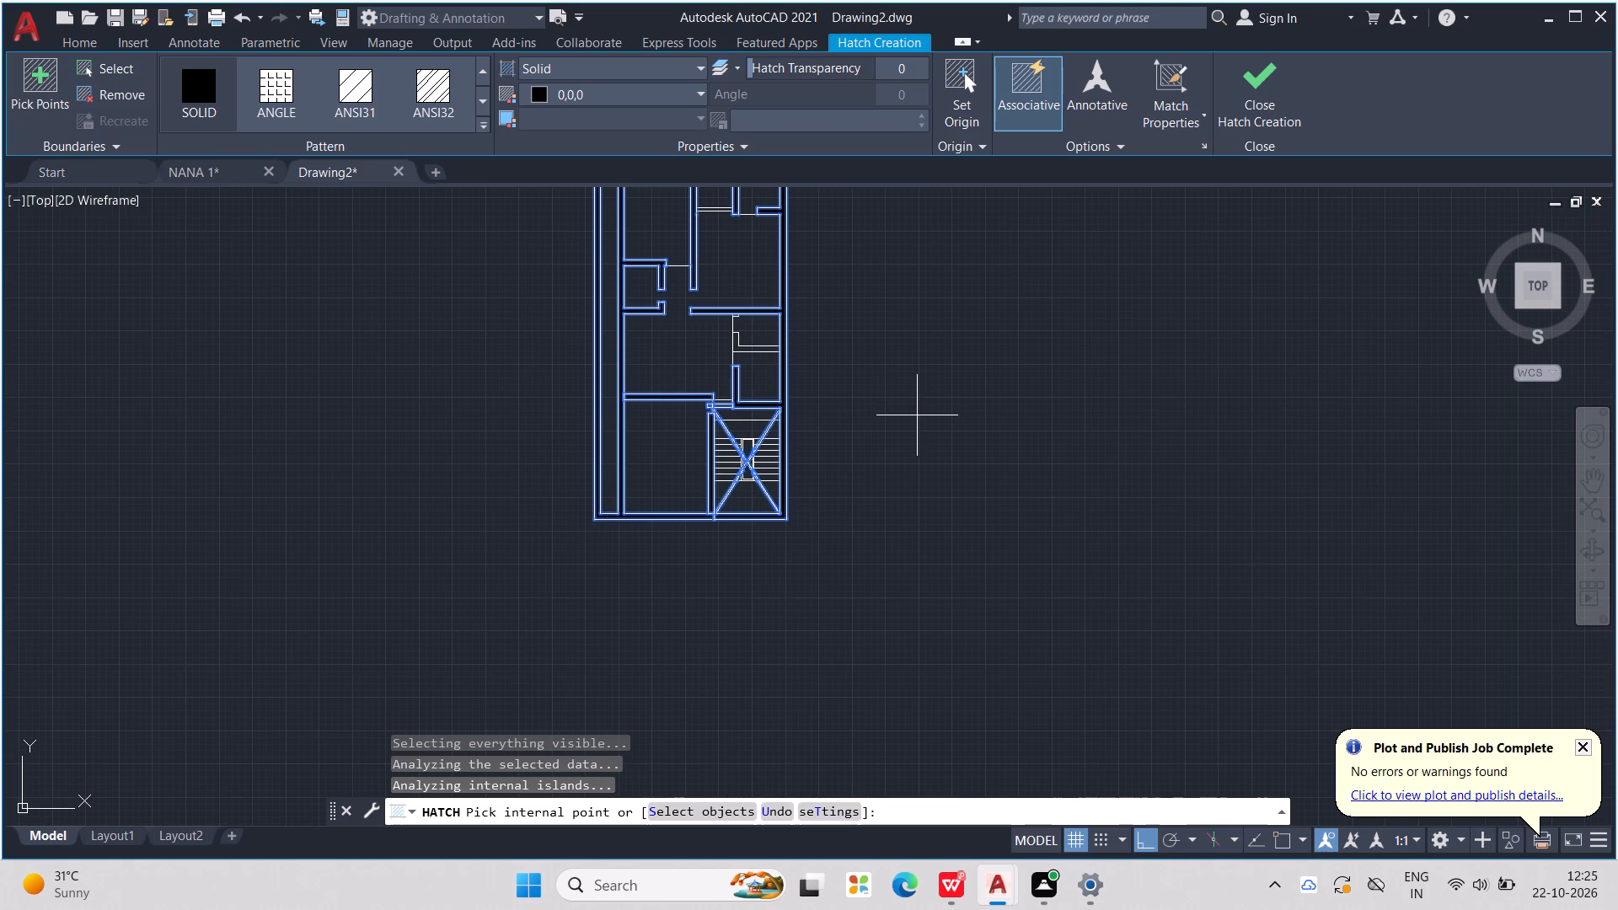
pyautogui.press('Escape')
# Draw three connected lines outlining an opening in the southwest room's south wall: across the wall, along its outer face and back across.
pyautogui.moveTo(915, 415); pyautogui.dragTo(899, 479, button='middle')
pyautogui.scroll(-1, 915, 415)
pyautogui.scroll(1, 898, 481)
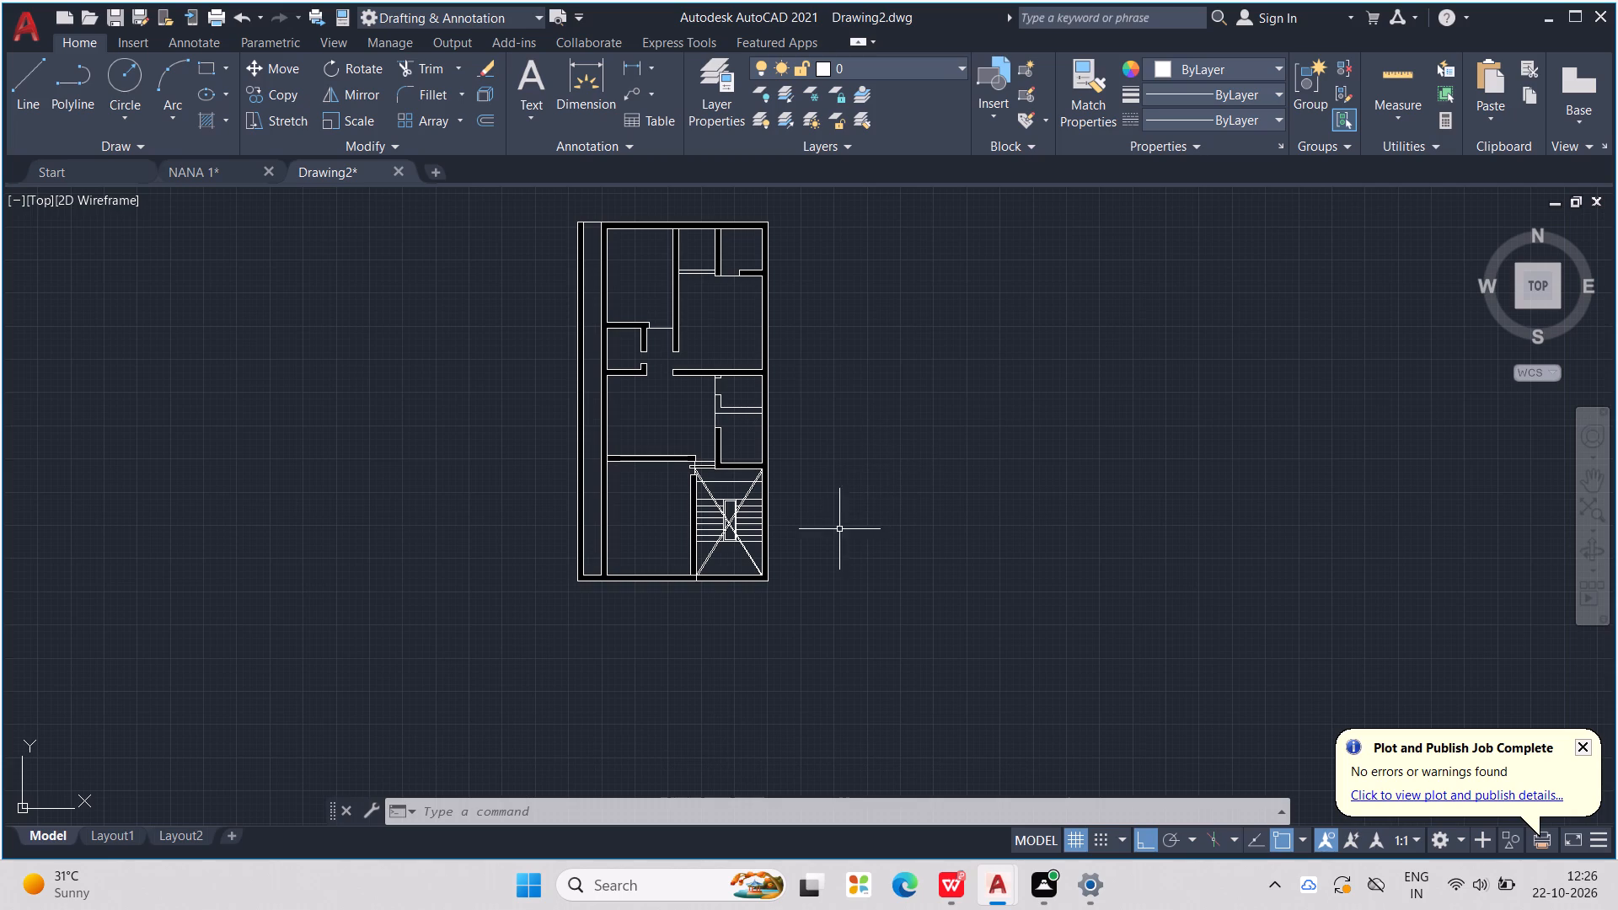
pyautogui.scroll(2, 682, 559)
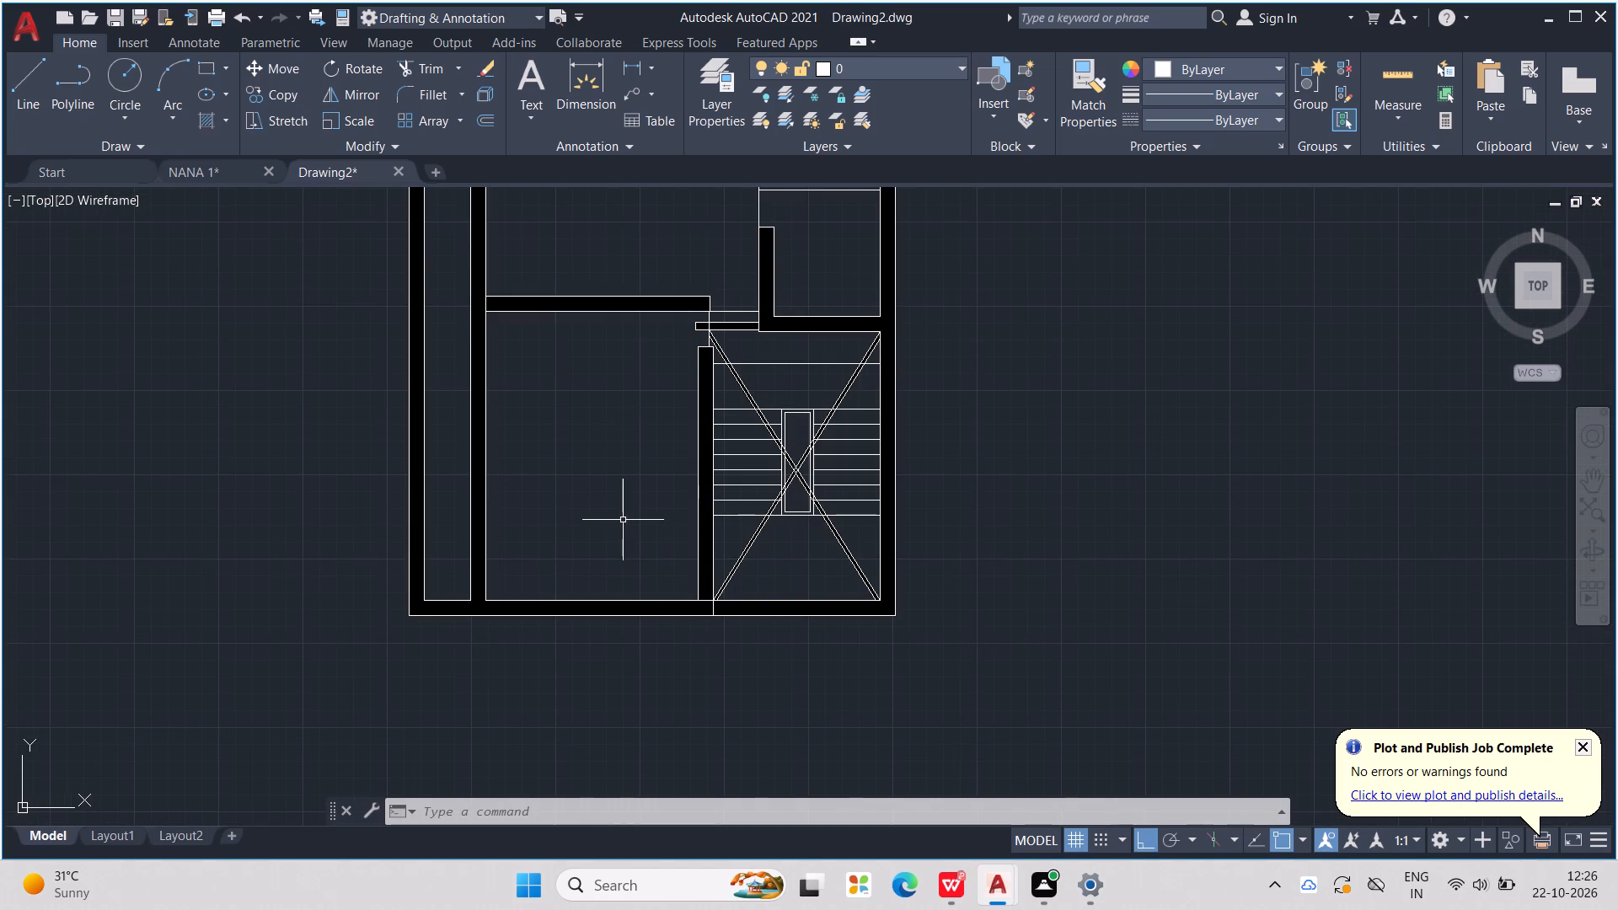
pyautogui.press('l')
pyautogui.press('Return')
pyautogui.scroll(1, 633, 533)
pyautogui.moveTo(533, 622); pyautogui.dragTo(678, 584, button='middle')
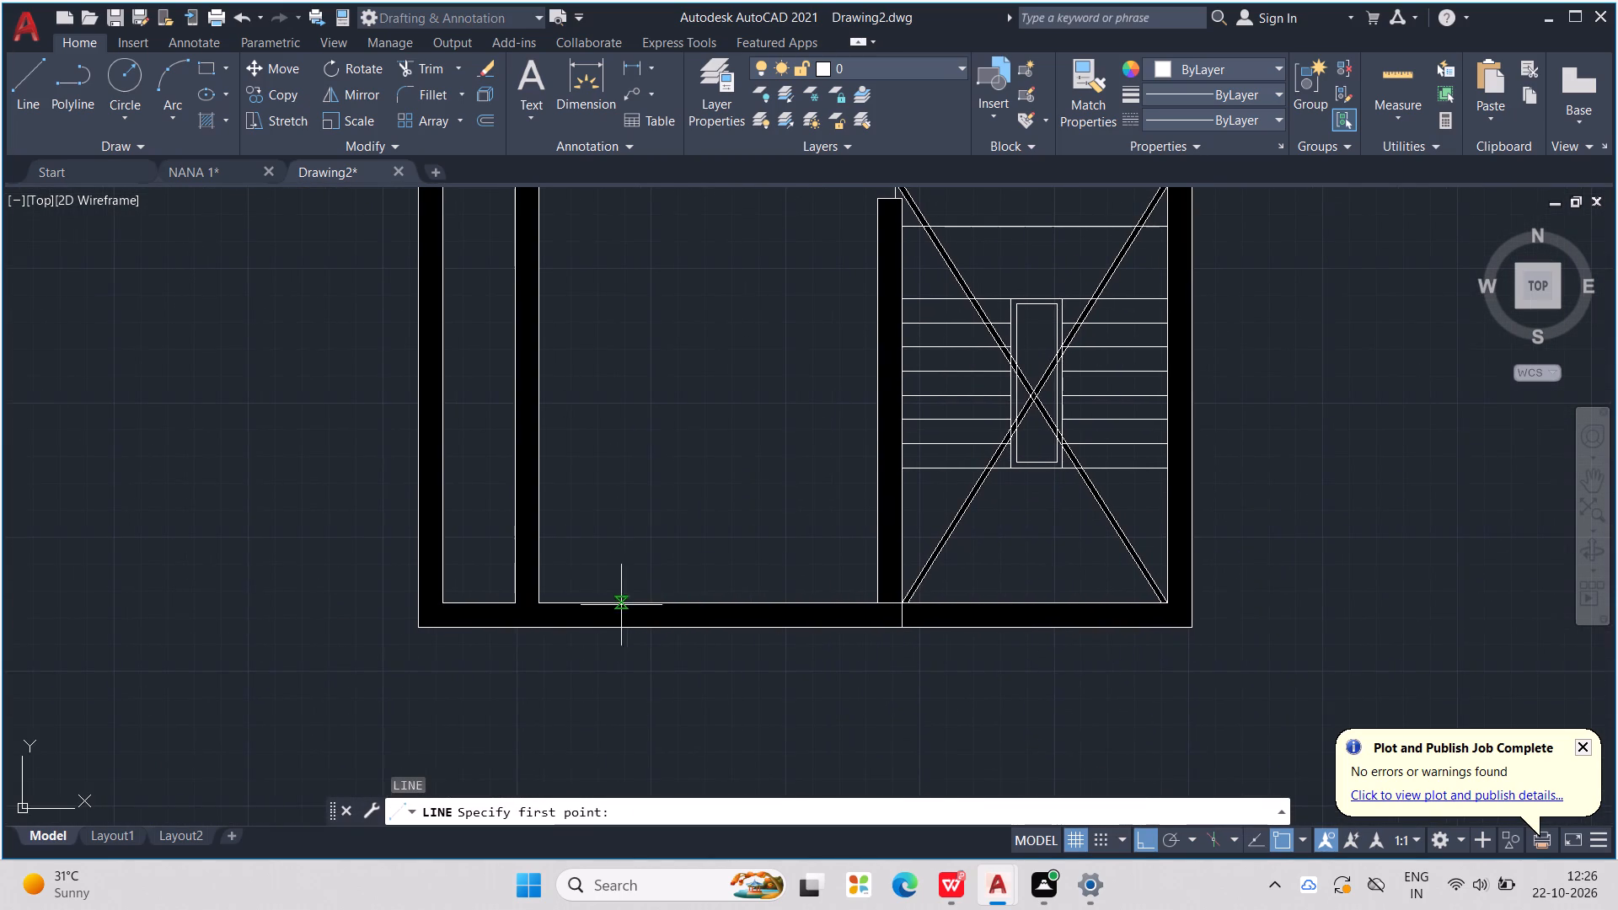
pyautogui.click(606, 604)
pyautogui.click(612, 634)
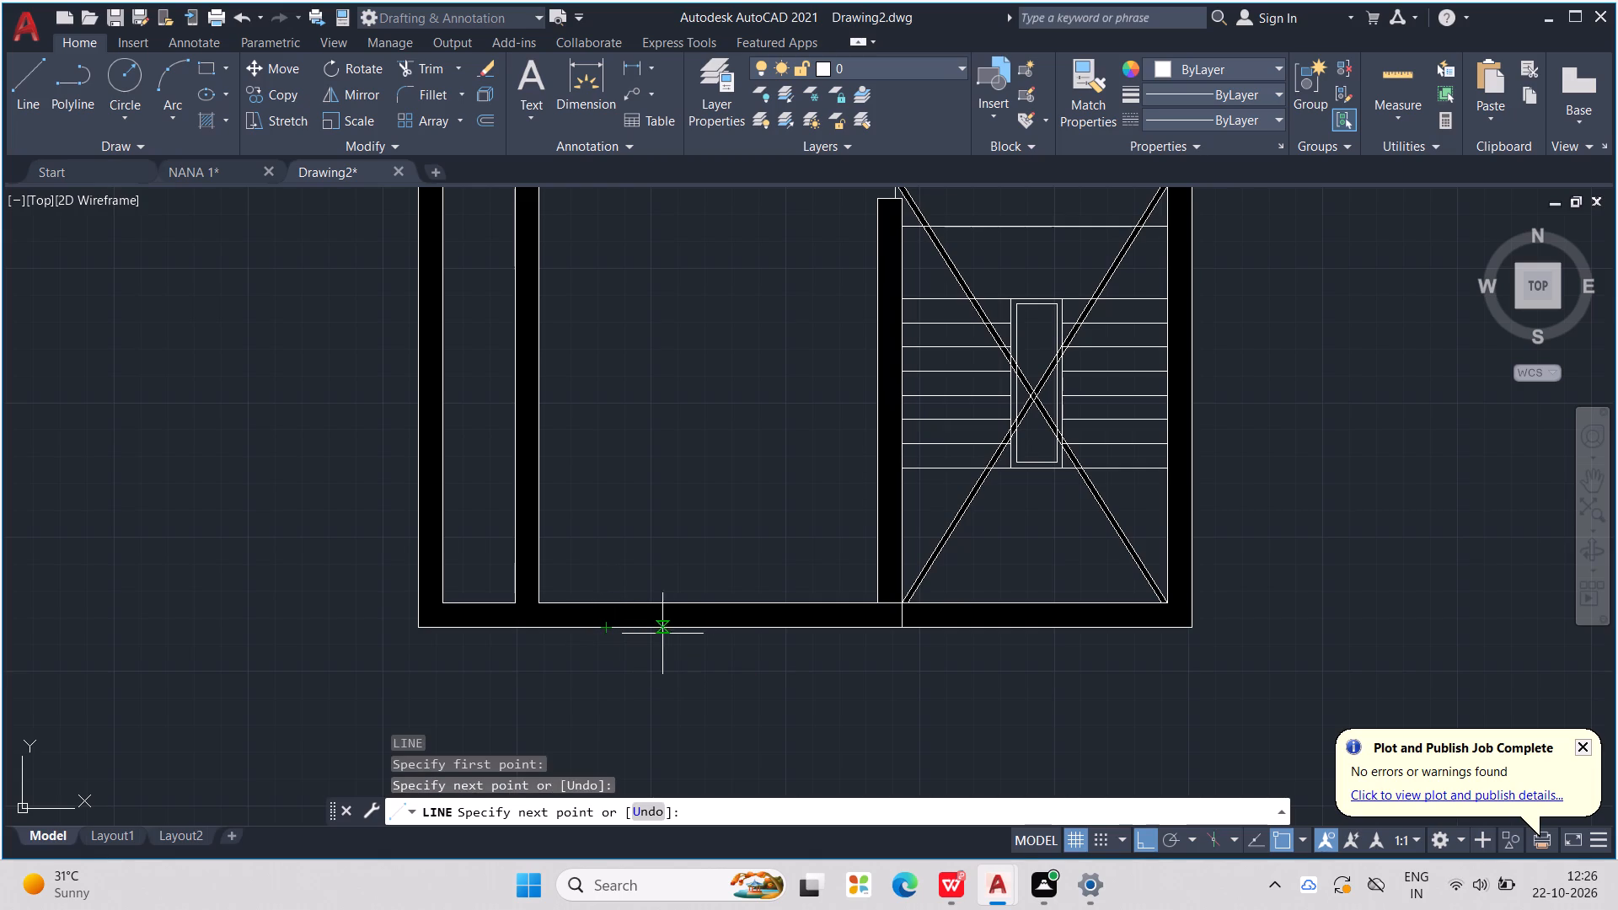
pyautogui.click(715, 629)
pyautogui.click(725, 600)
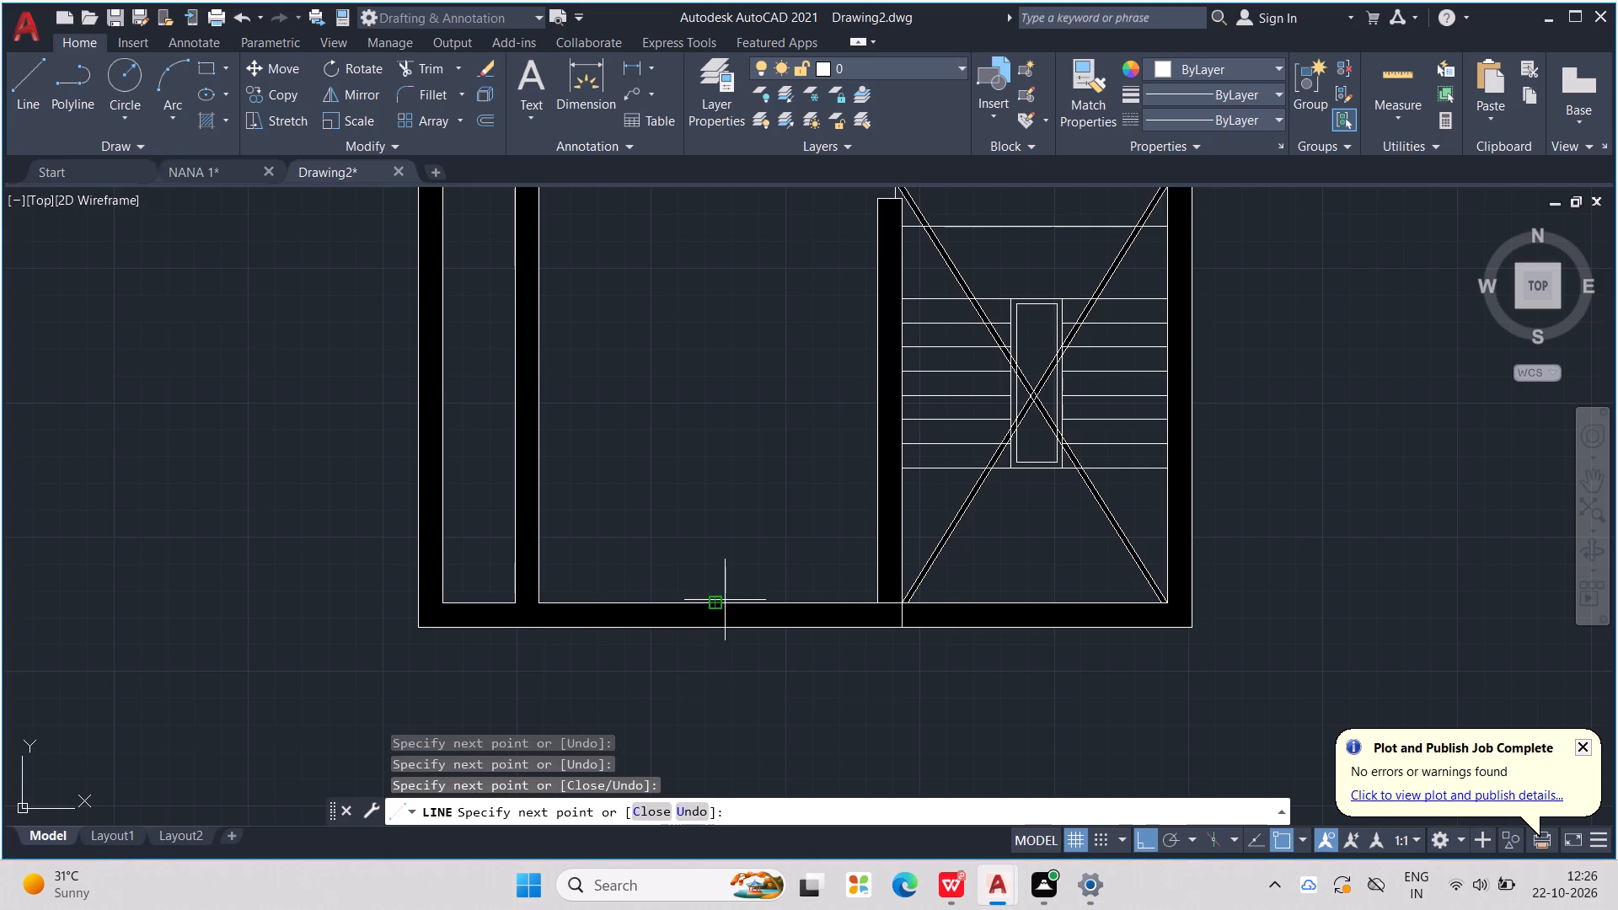
pyautogui.press('Escape')
pyautogui.press('Escape')
pyautogui.press('Escape')
# Trim the south wall's inner and outer face lines between the two cross lines of the opening.
pyautogui.press('t')
pyautogui.press('r')
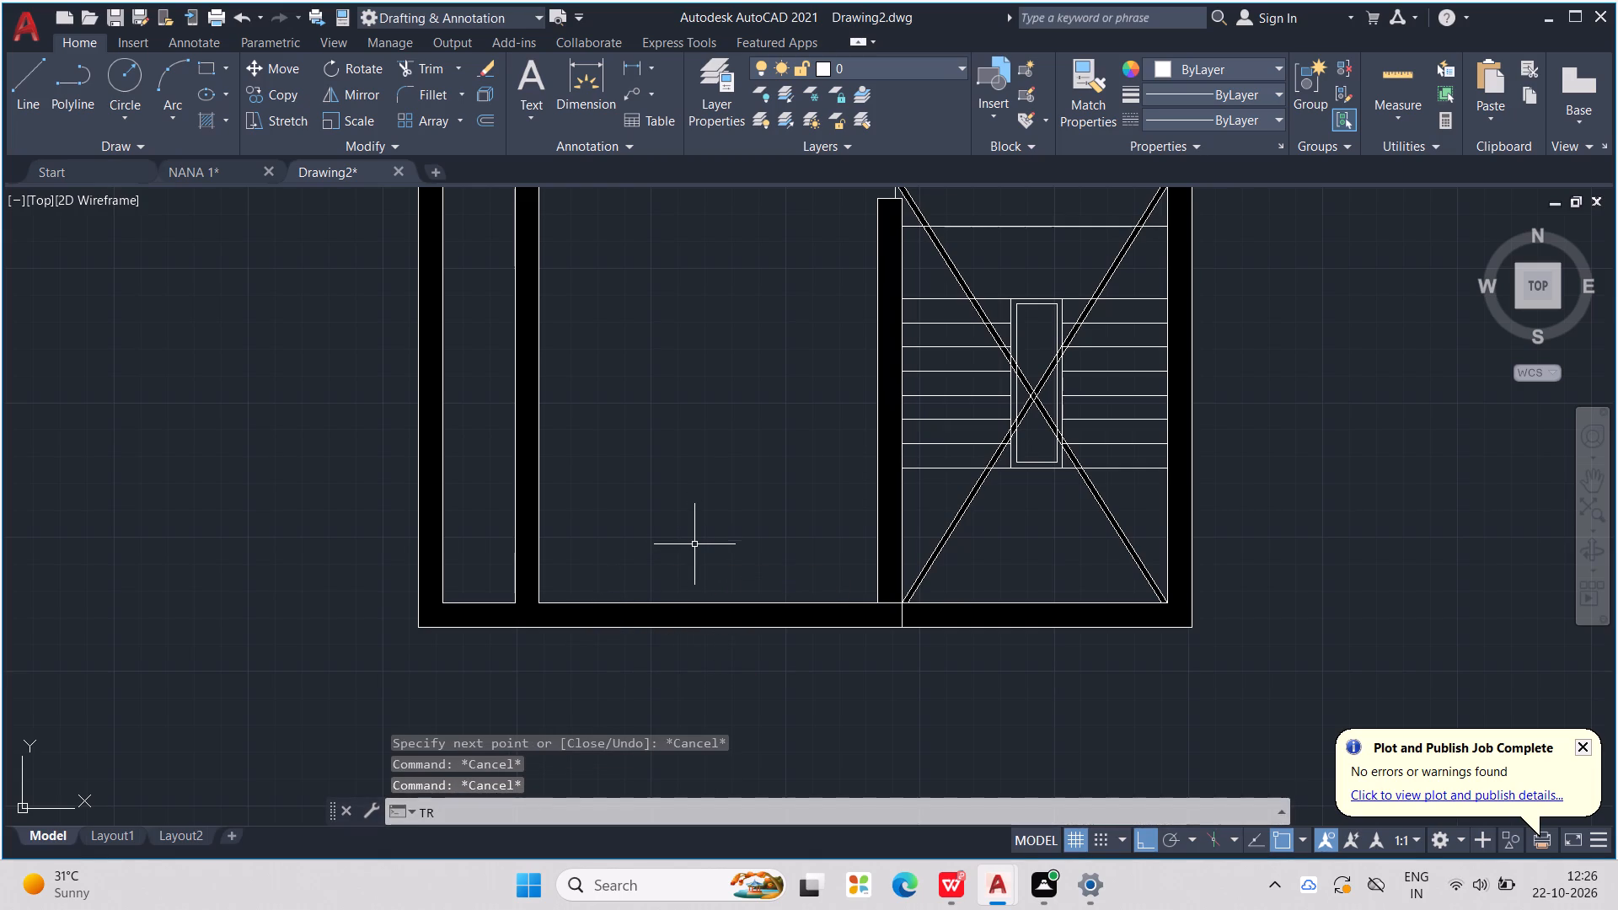
pyautogui.press('Return')
pyautogui.moveTo(618, 543); pyautogui.dragTo(640, 599)
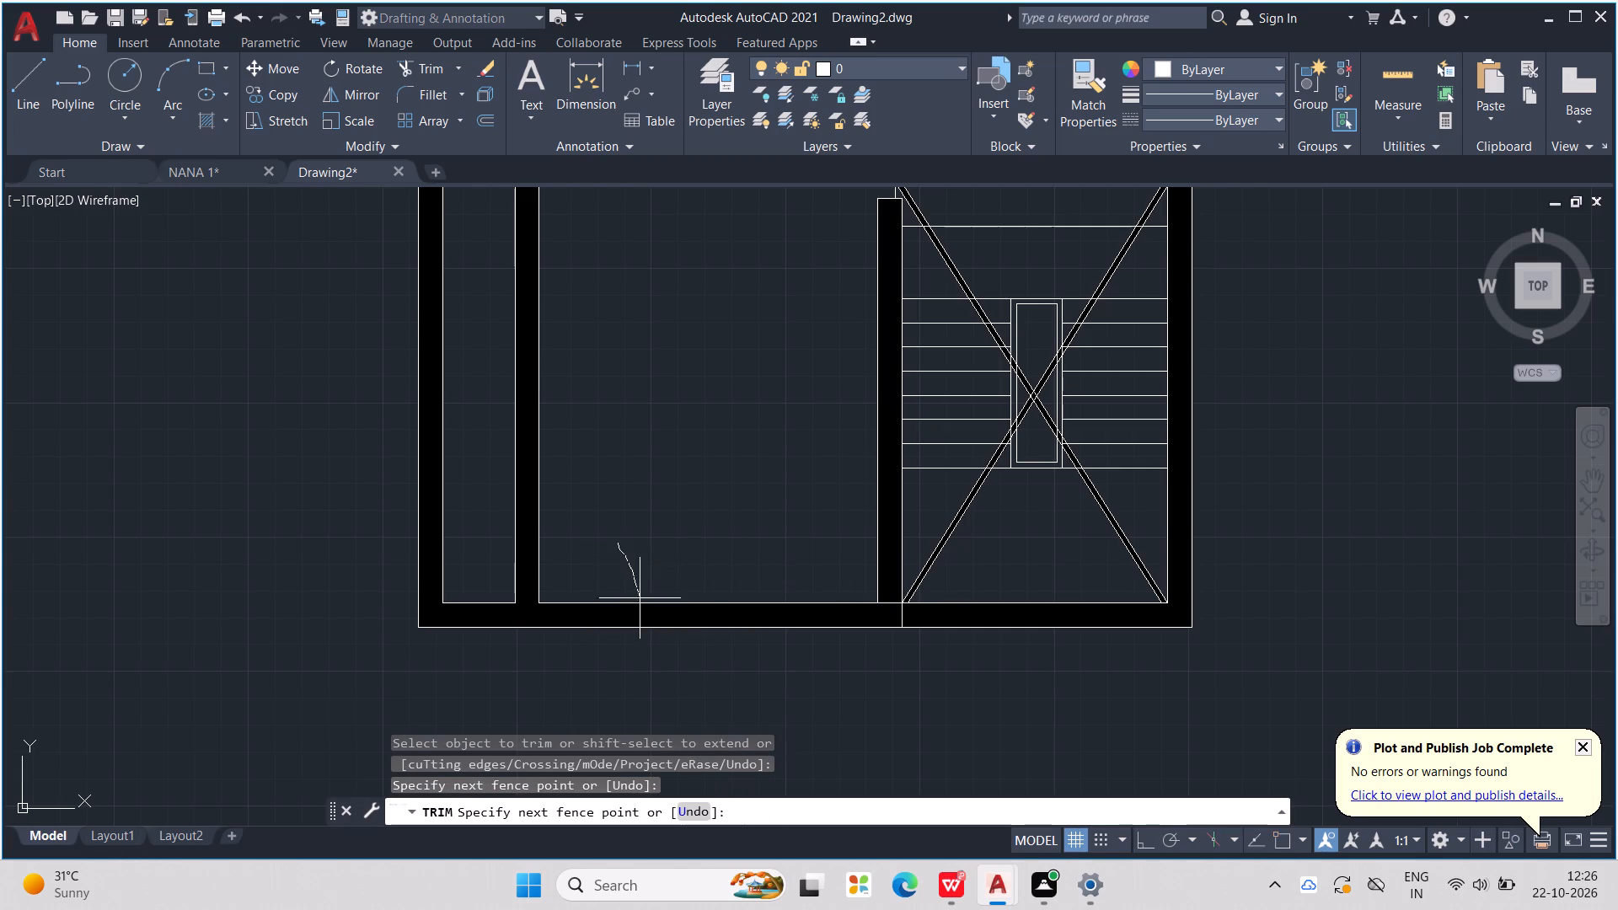
pyautogui.moveTo(640, 599); pyautogui.dragTo(650, 646)
pyautogui.scroll(2, 656, 640)
pyautogui.moveTo(654, 630); pyautogui.dragTo(654, 554)
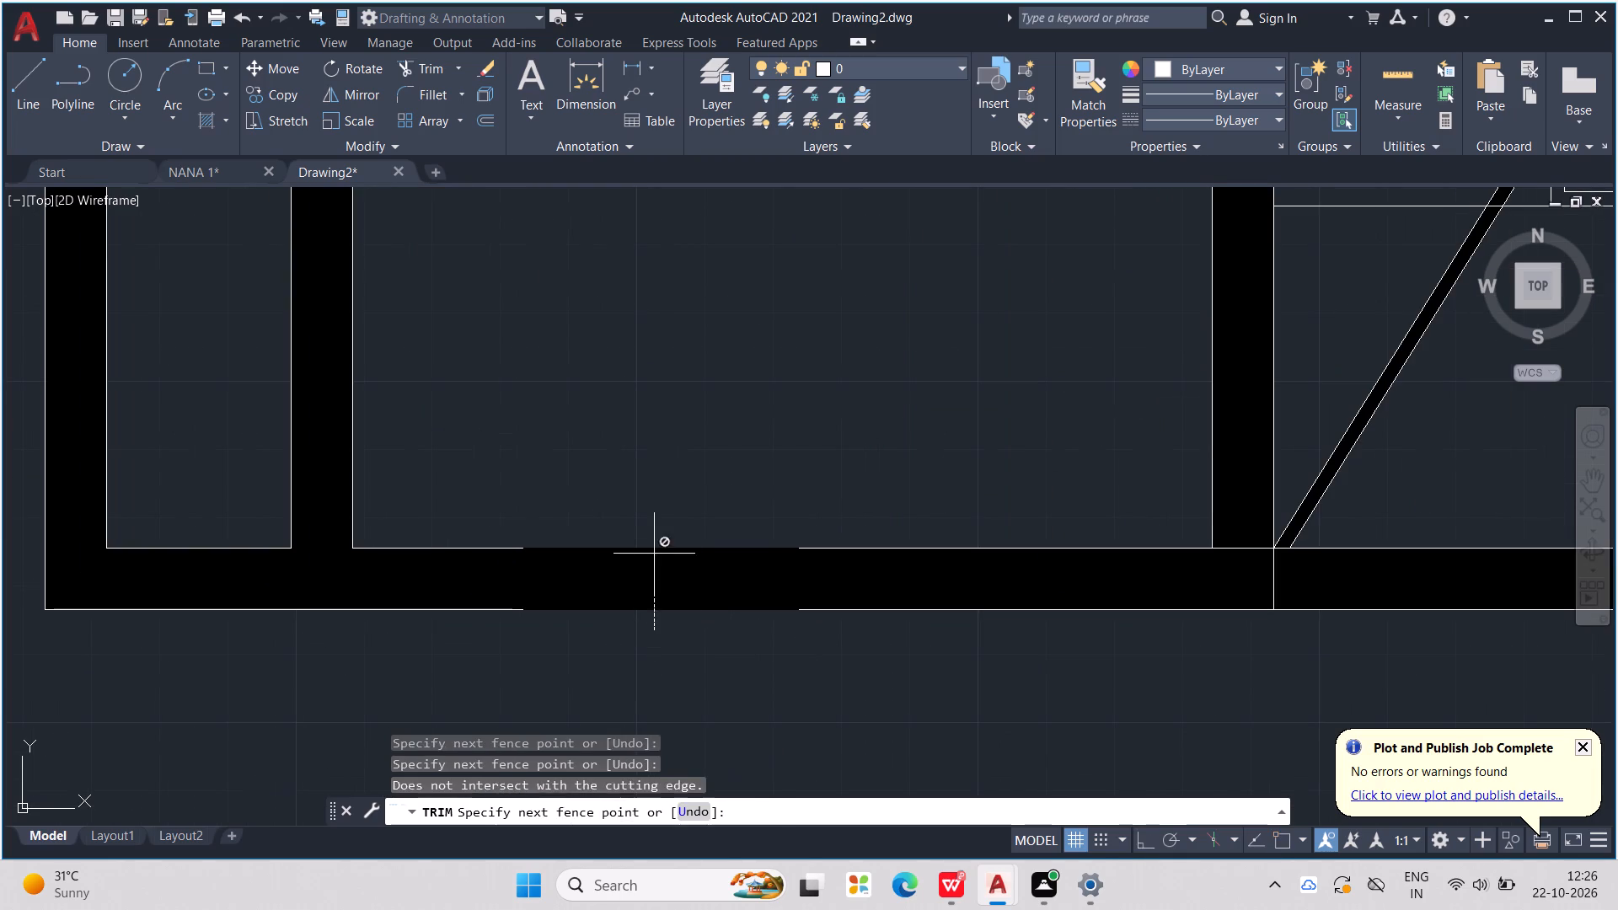
pyautogui.moveTo(654, 554); pyautogui.dragTo(654, 546)
pyautogui.press('Escape')
pyautogui.press('Escape')
# Draw a line across the south wall at the opening's east end, from the inner face to the outer face.
pyautogui.press('l')
pyautogui.press('Return')
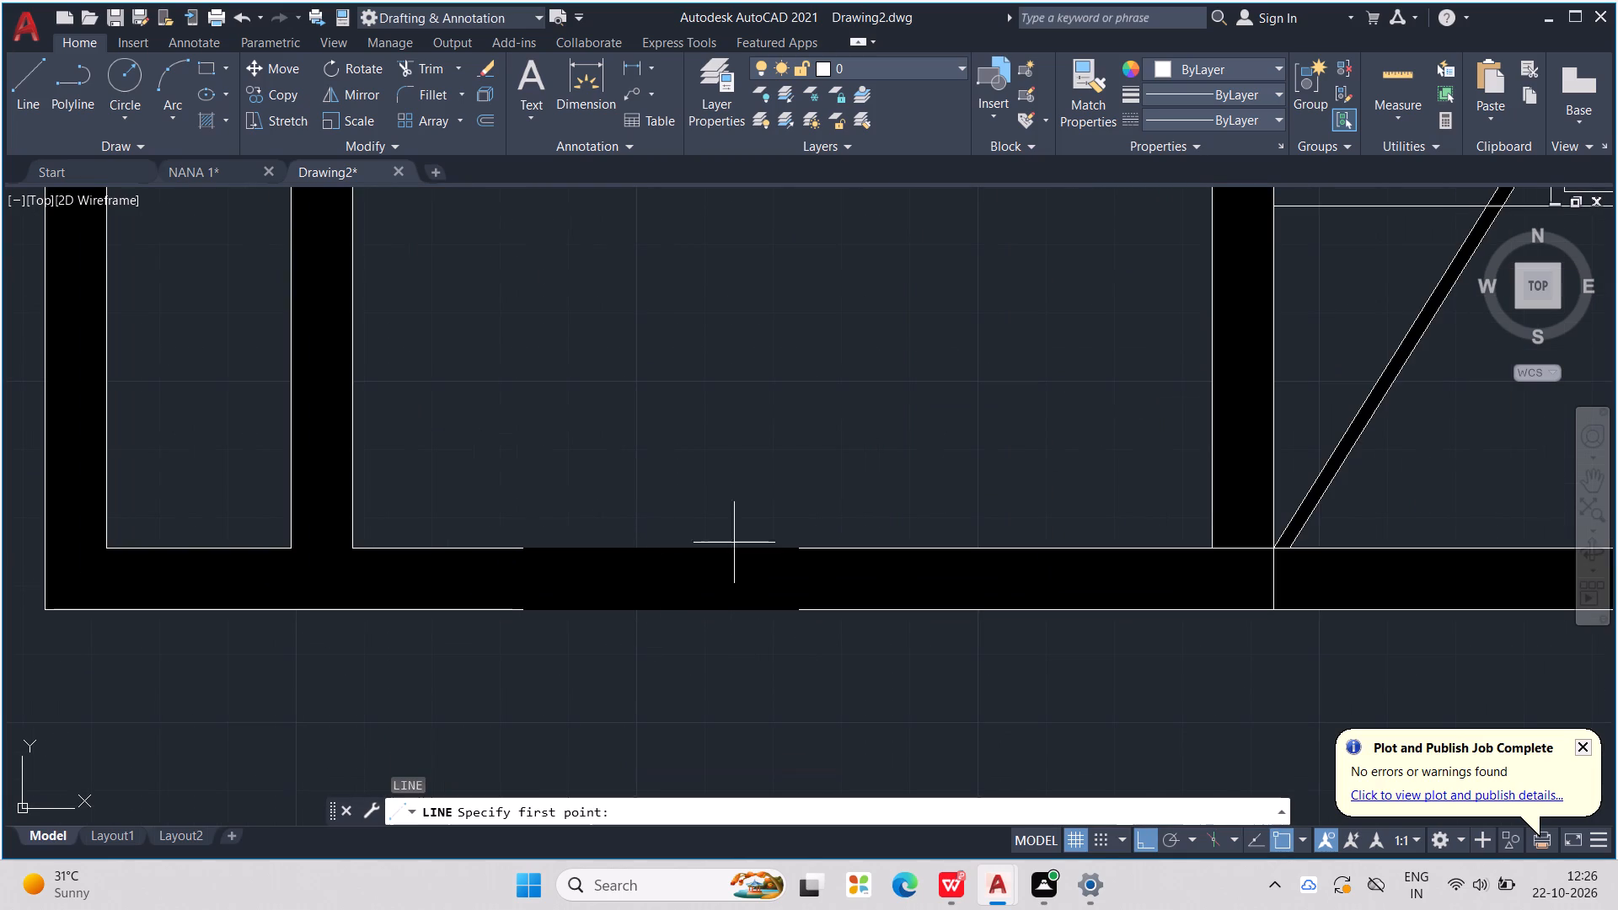
pyautogui.click(794, 551)
pyautogui.click(791, 605)
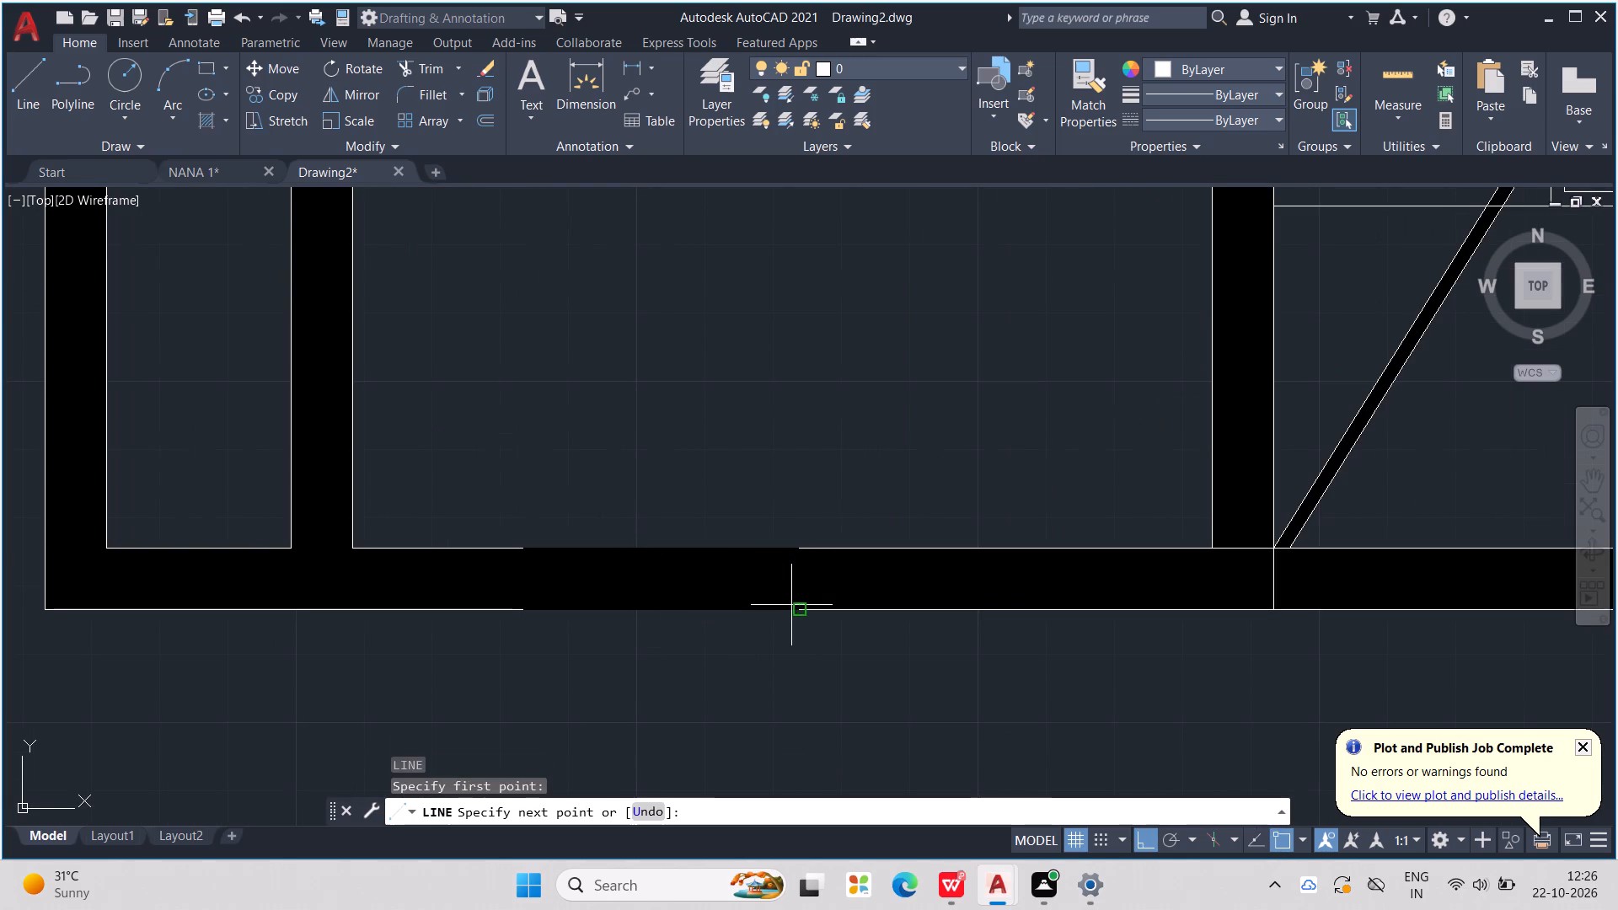
pyautogui.press('Escape')
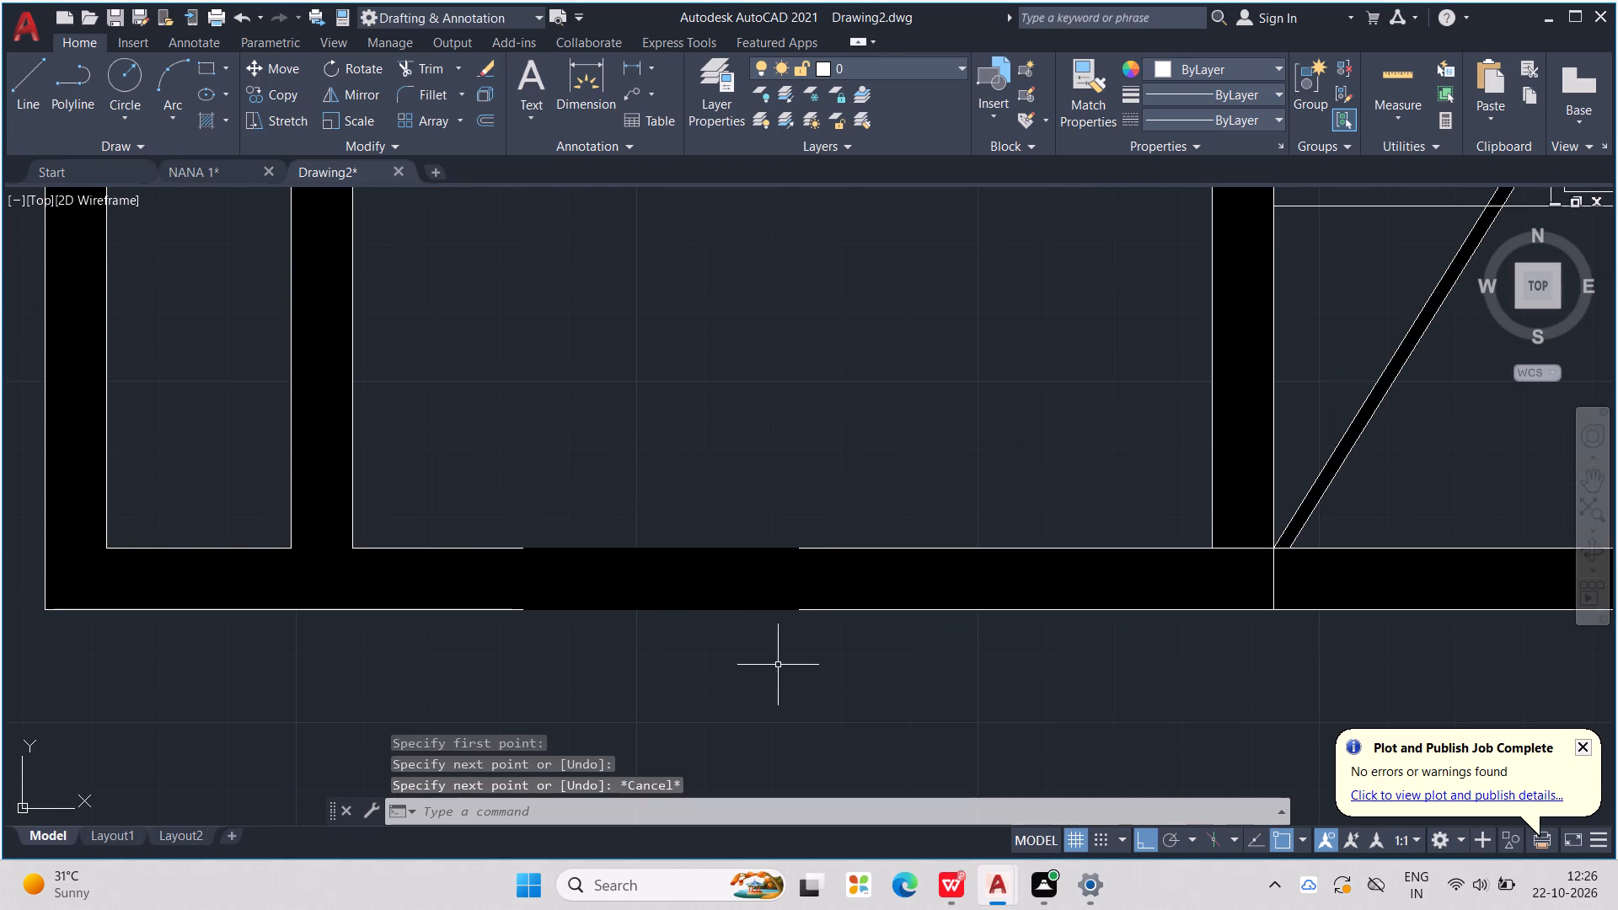
pyautogui.press('Escape')
pyautogui.press('Escape')
pyautogui.press('Escape')
pyautogui.scroll(-3, 571, 553)
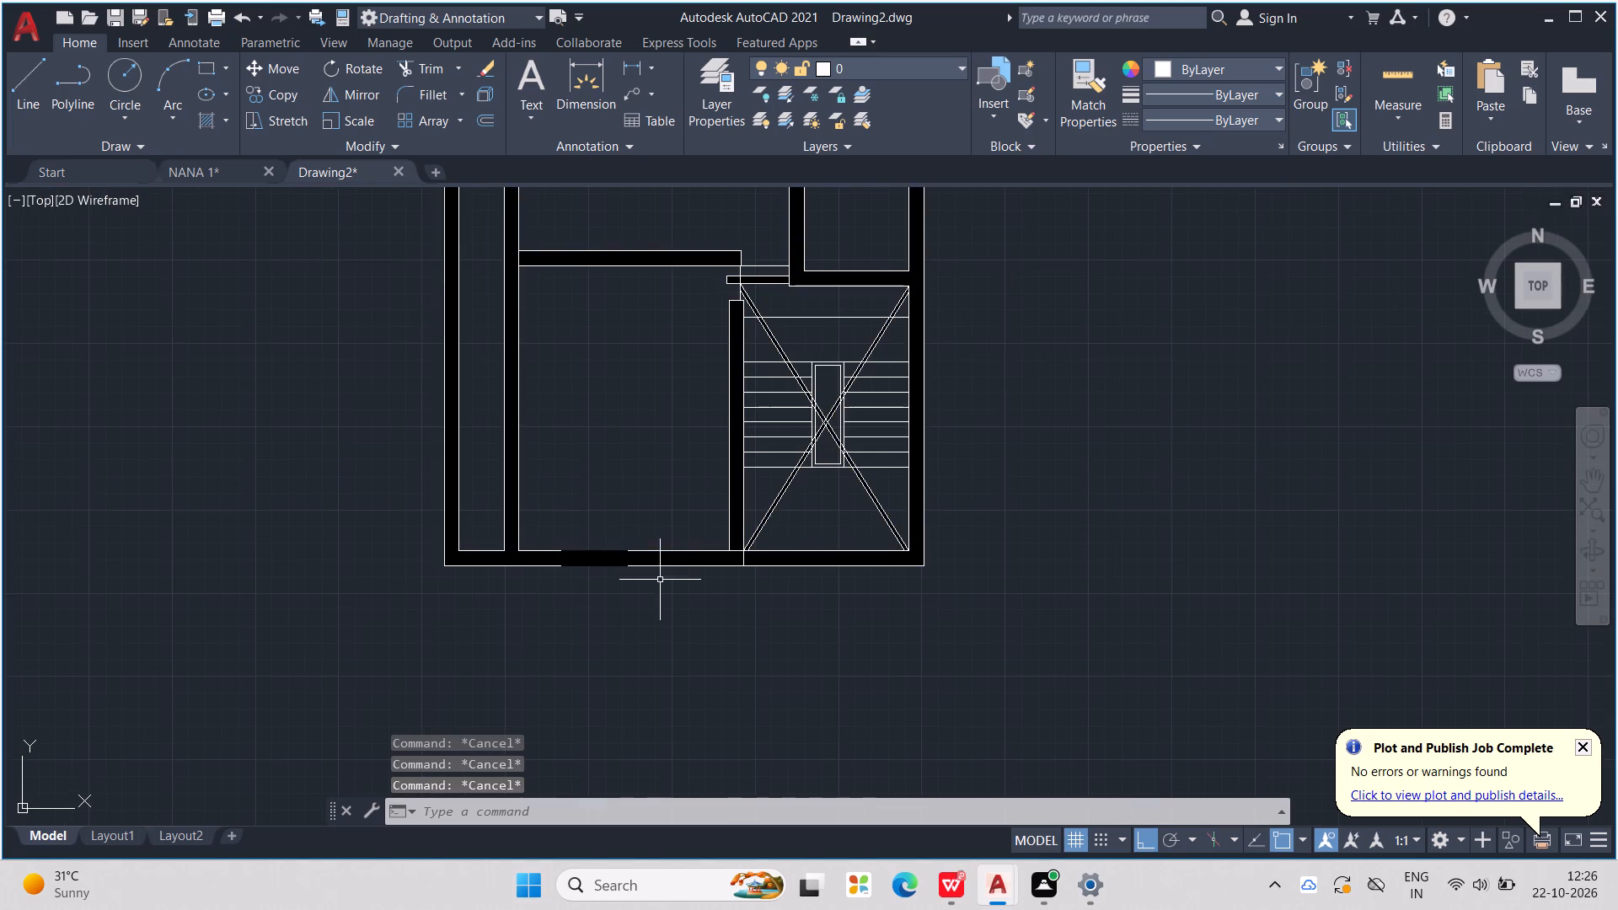
# Undo the opening's east cross line and the trimming of the southwest room's south wall faces.
pyautogui.hotkey('ctrl', 'z')
pyautogui.hotkey('ctrl', 'z')
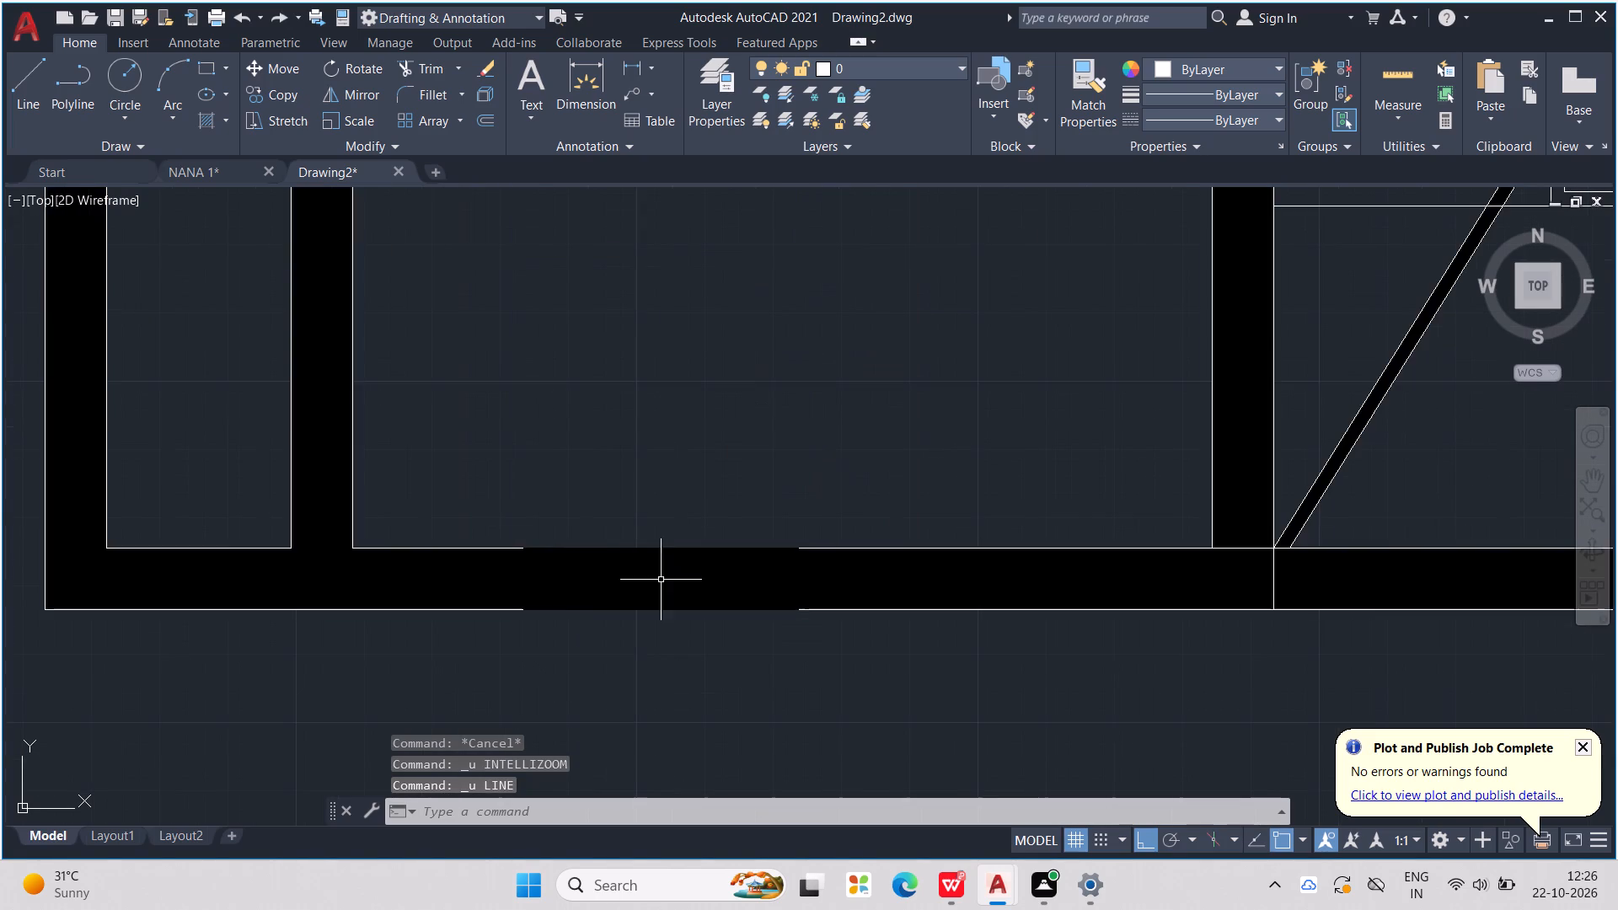
pyautogui.hotkey('ctrl', 'z')
pyautogui.scroll(-3, 663, 572)
pyautogui.scroll(1, 687, 607)
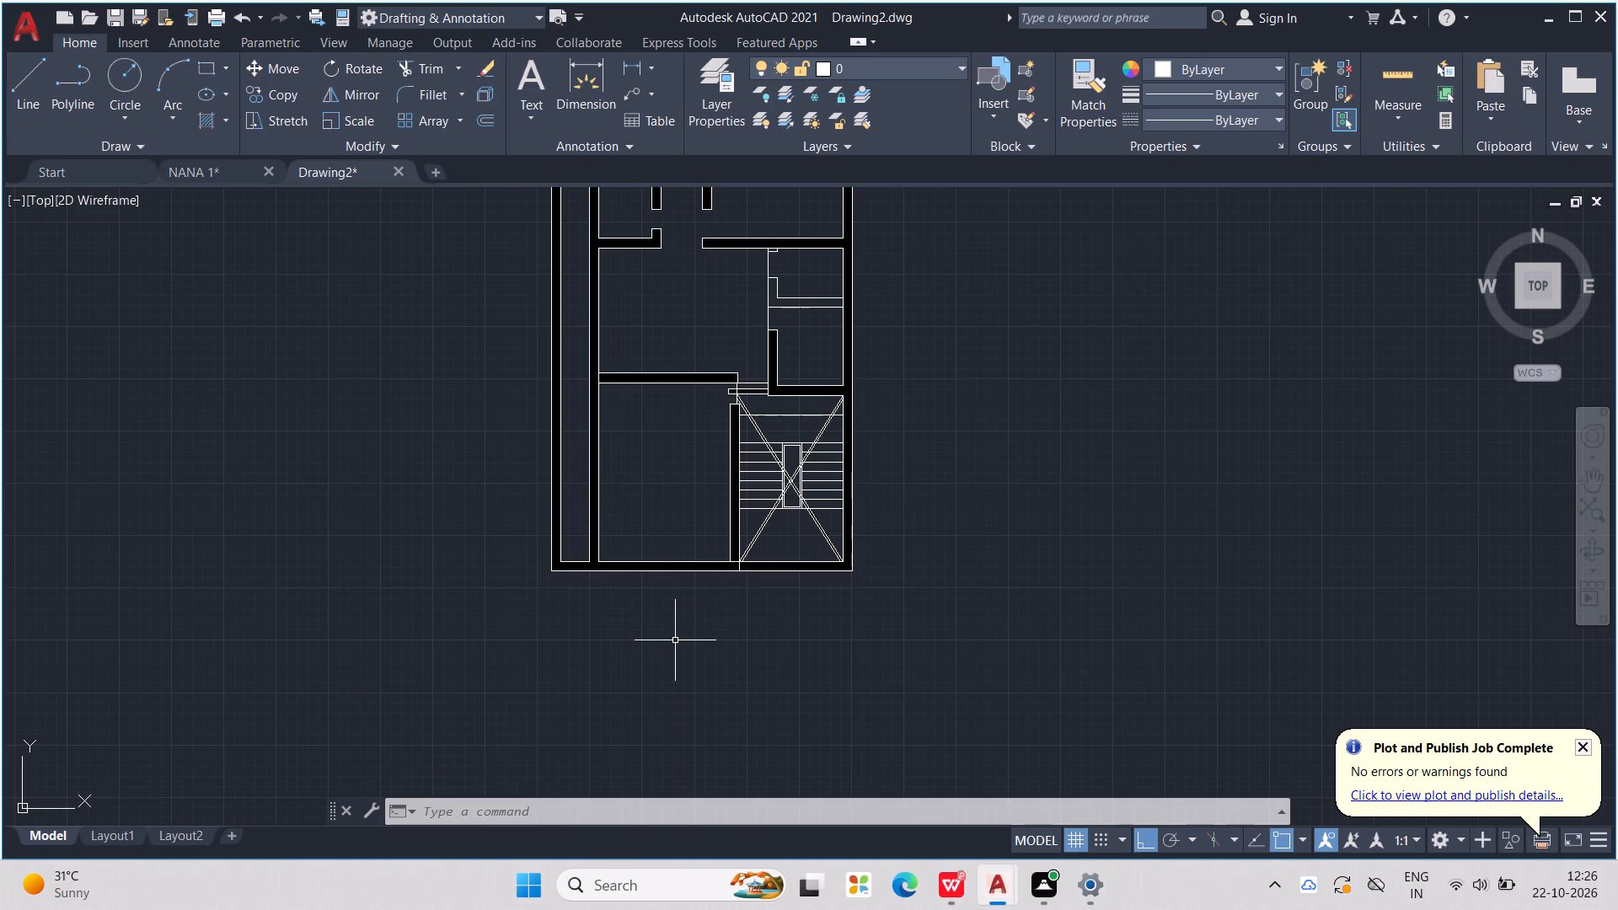
# Open the Blocks collection of House Designer.dwg in DesignCenter.
pyautogui.hotkey('ctrl', '2')
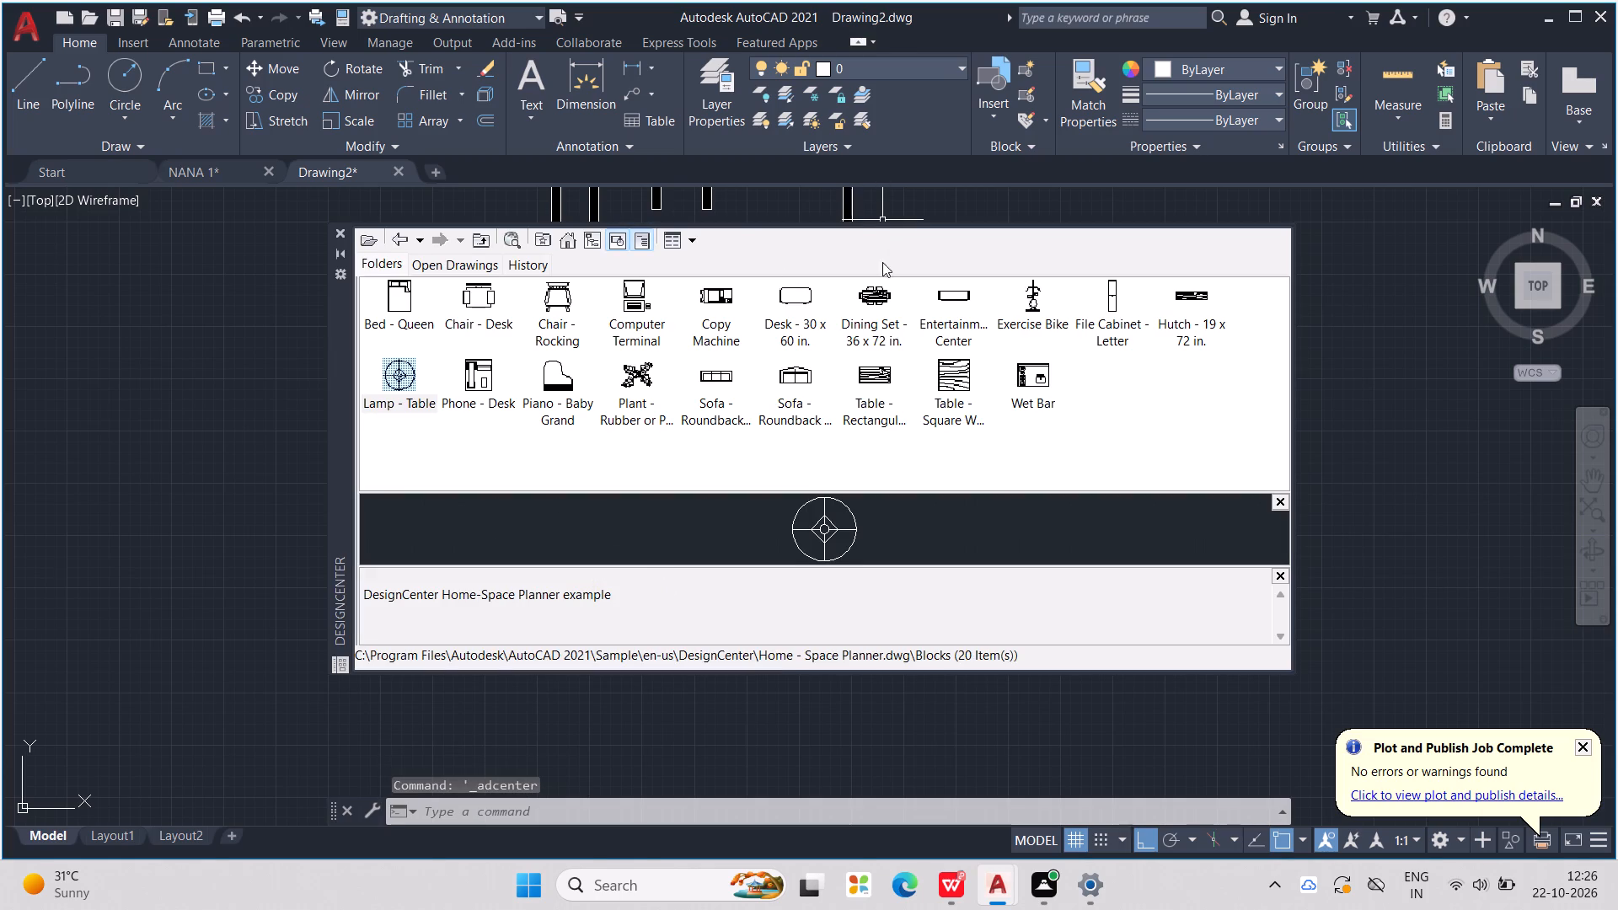
pyautogui.click(408, 237)
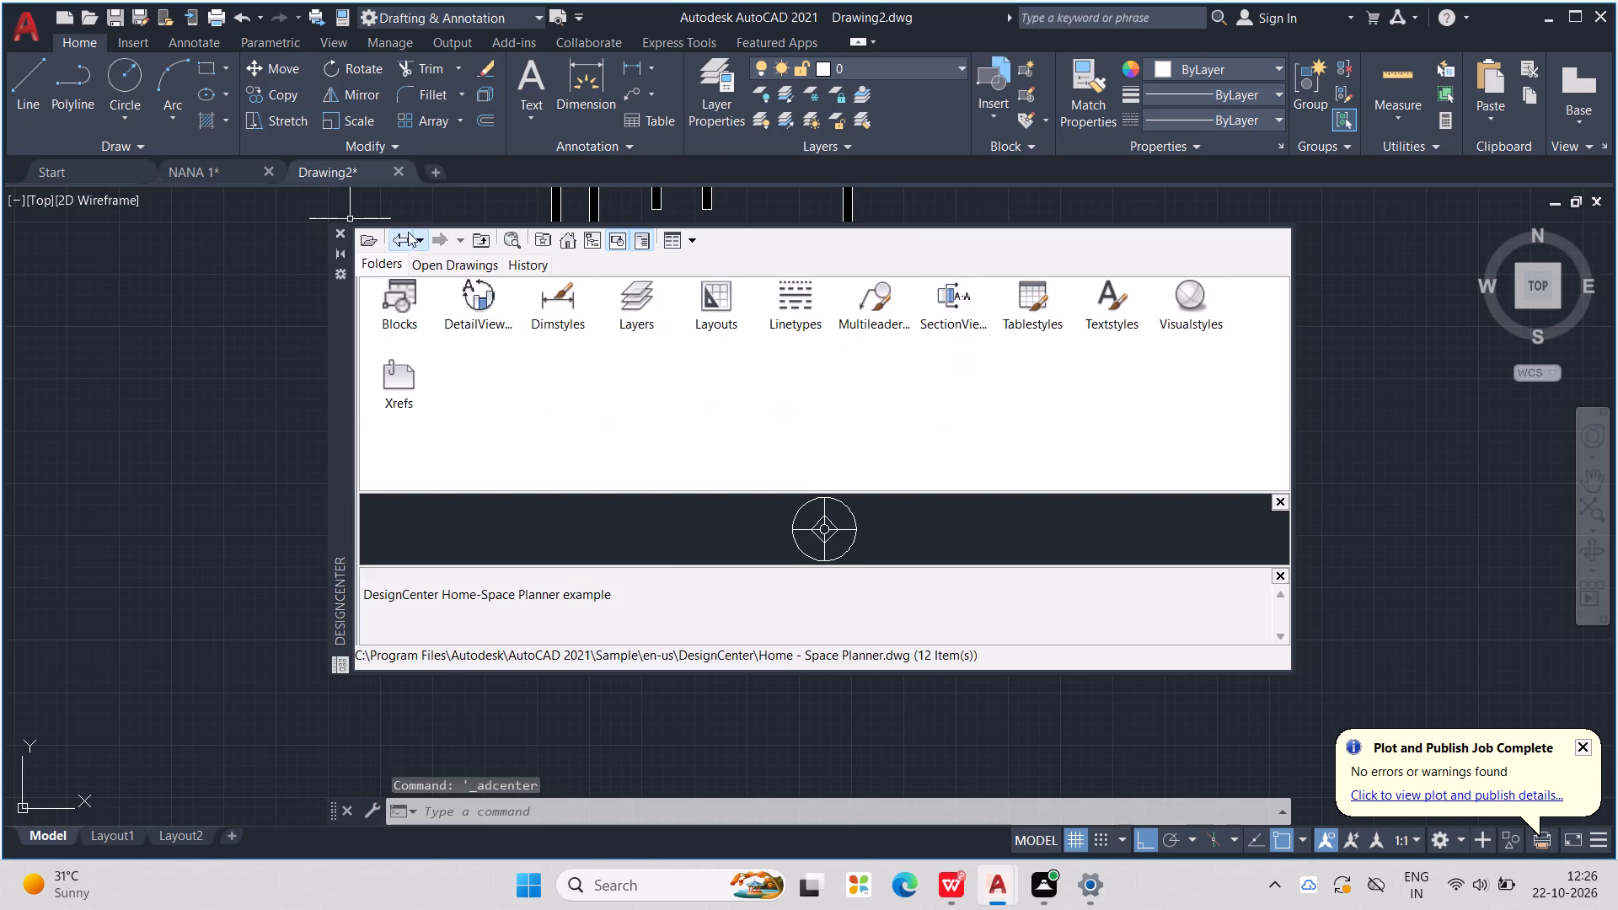
pyautogui.click(408, 232)
pyautogui.tripleClick(1049, 302)
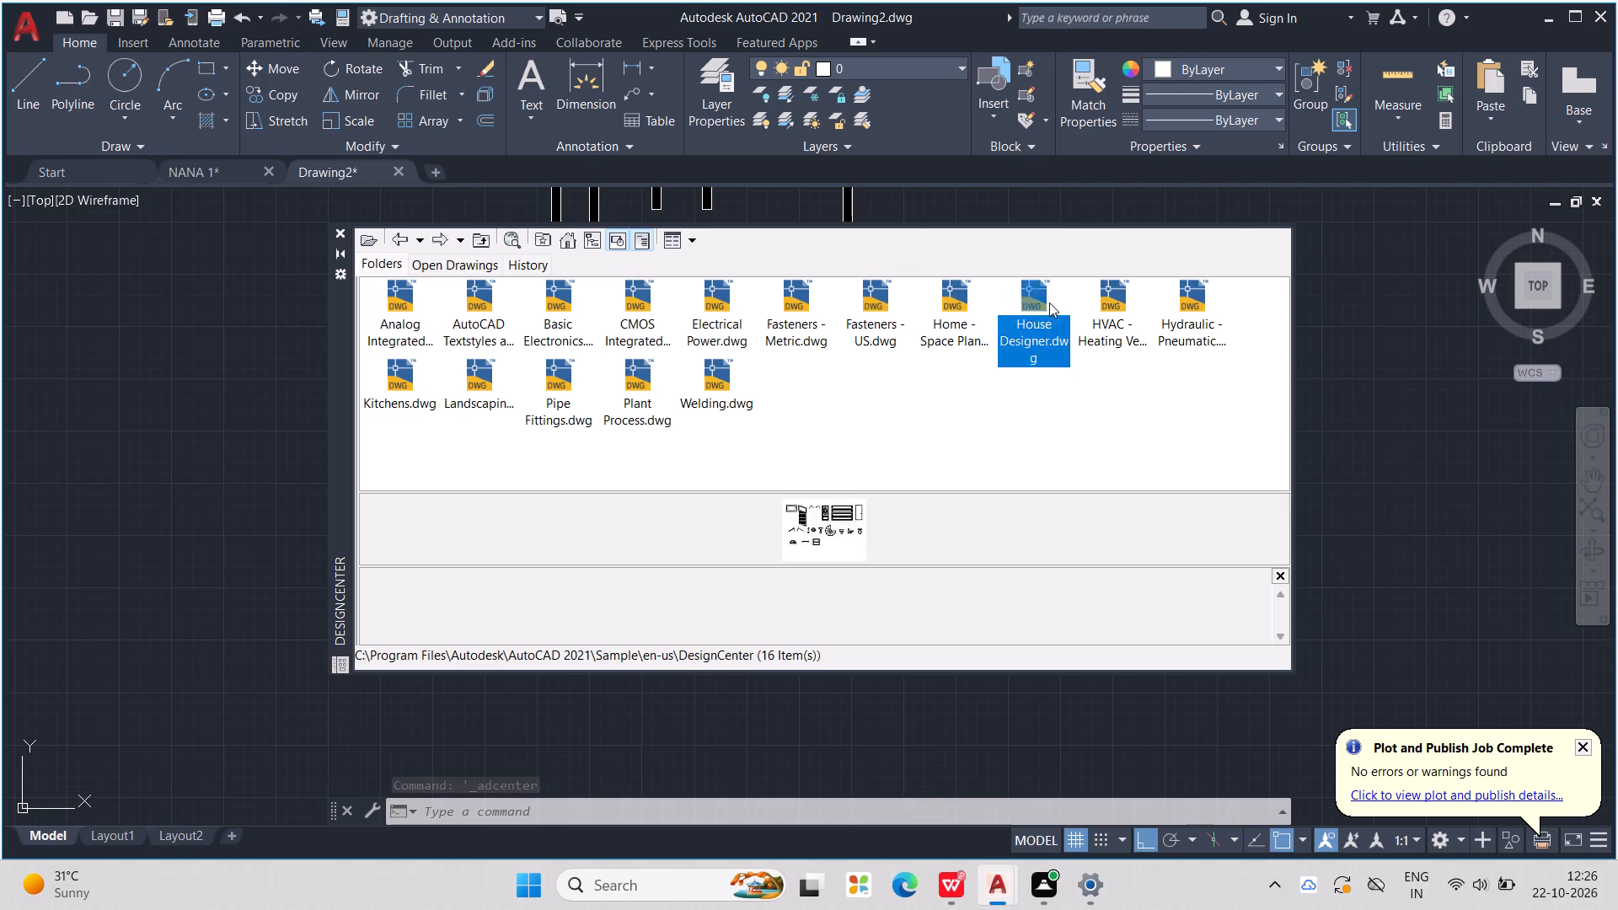
pyautogui.doubleClick(421, 291)
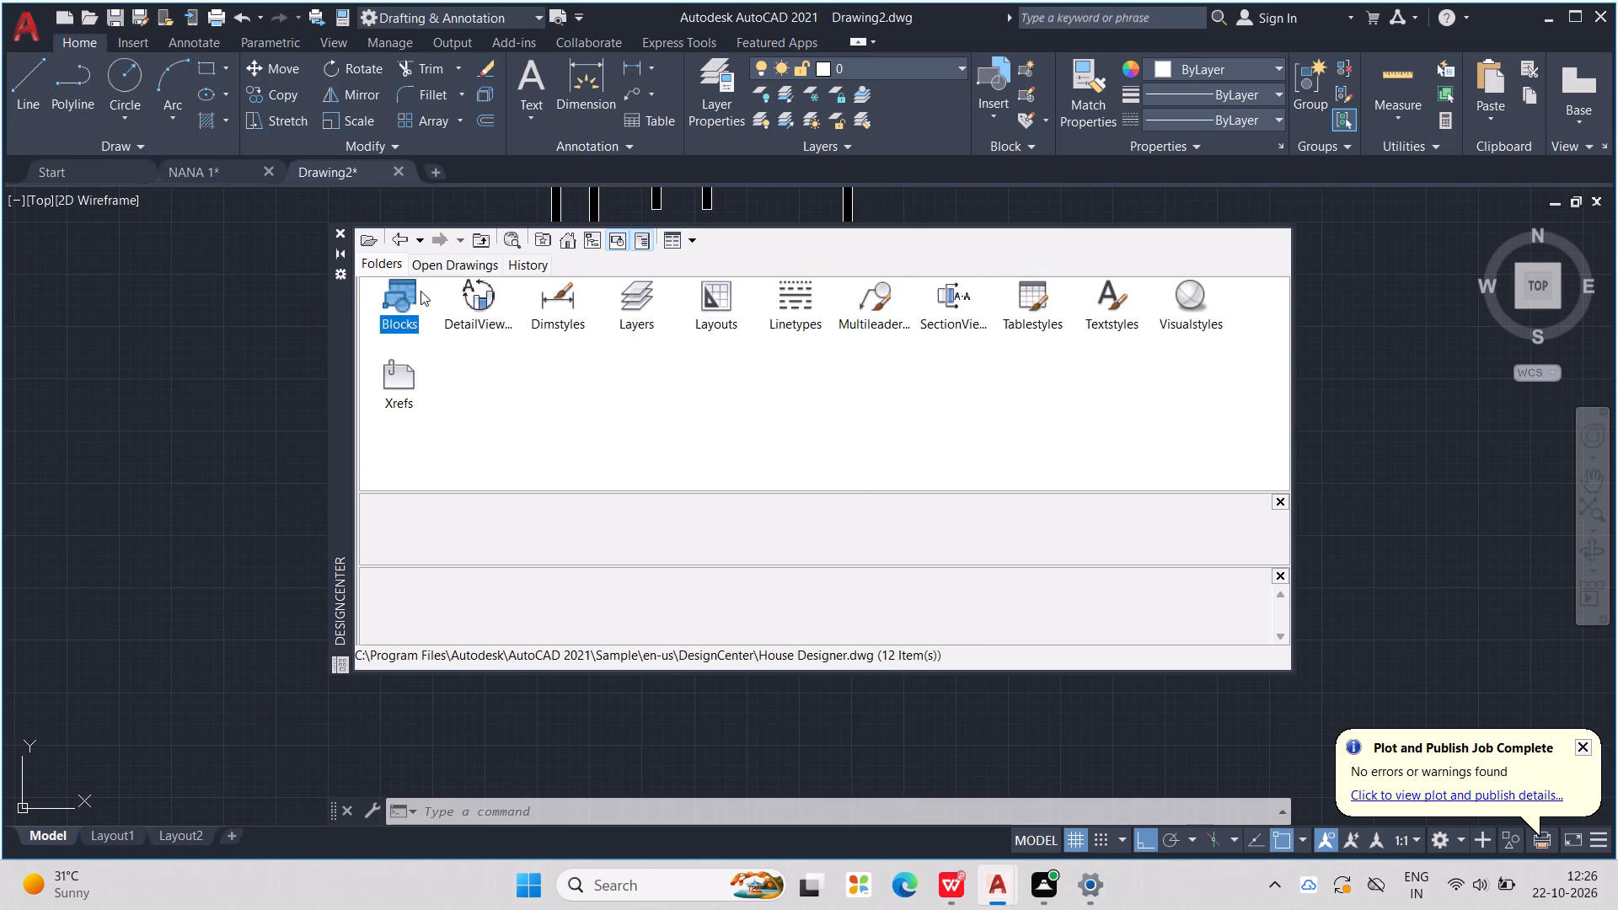
# Insert the Window - Wood Frame 36 in. Wide plan block at X scale 1.5 and Y scale 11.5 in empty space east of the plan.
pyautogui.doubleClick(968, 398)
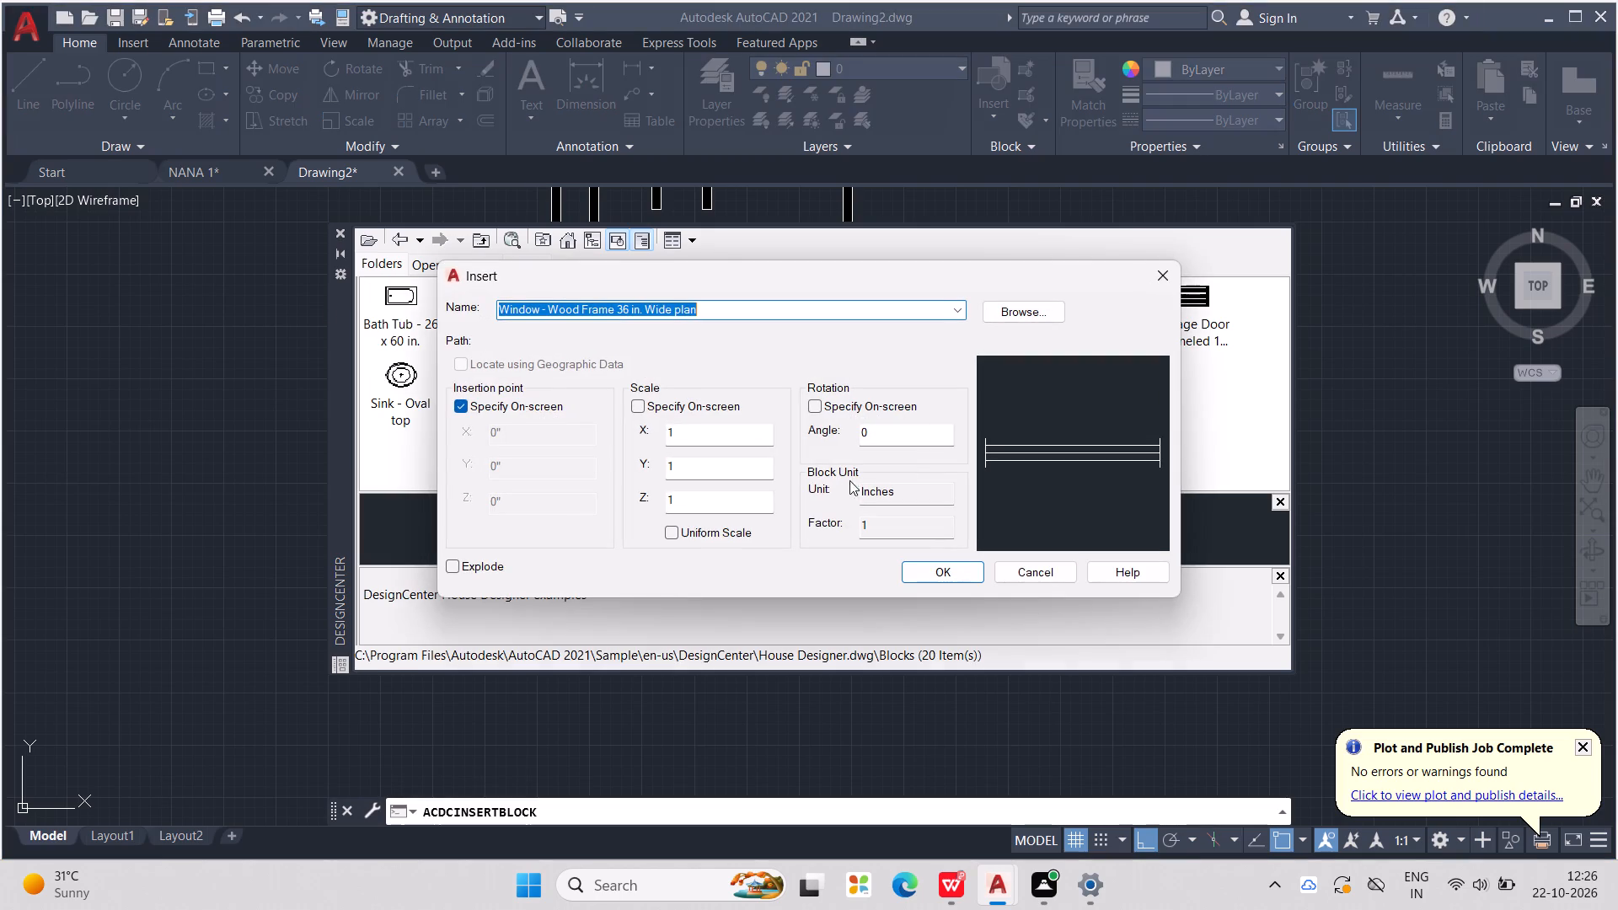
pyautogui.click(739, 442)
pyautogui.press('0')
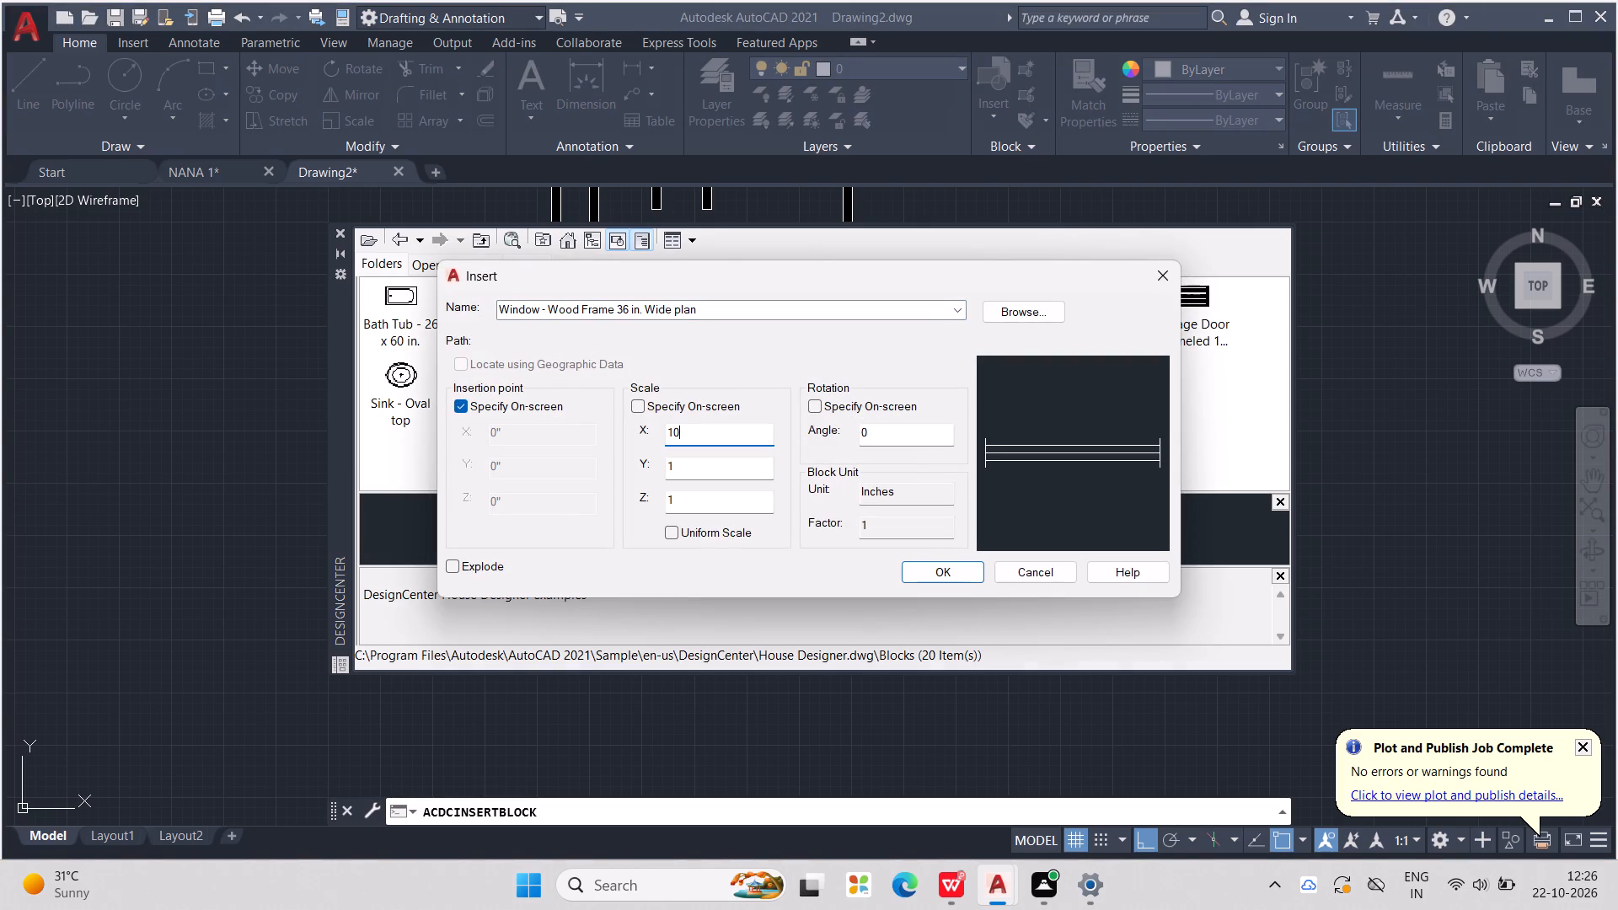
pyautogui.press('BackSpace')
pyautogui.write('.5')
pyautogui.click(721, 480)
pyautogui.click(727, 478)
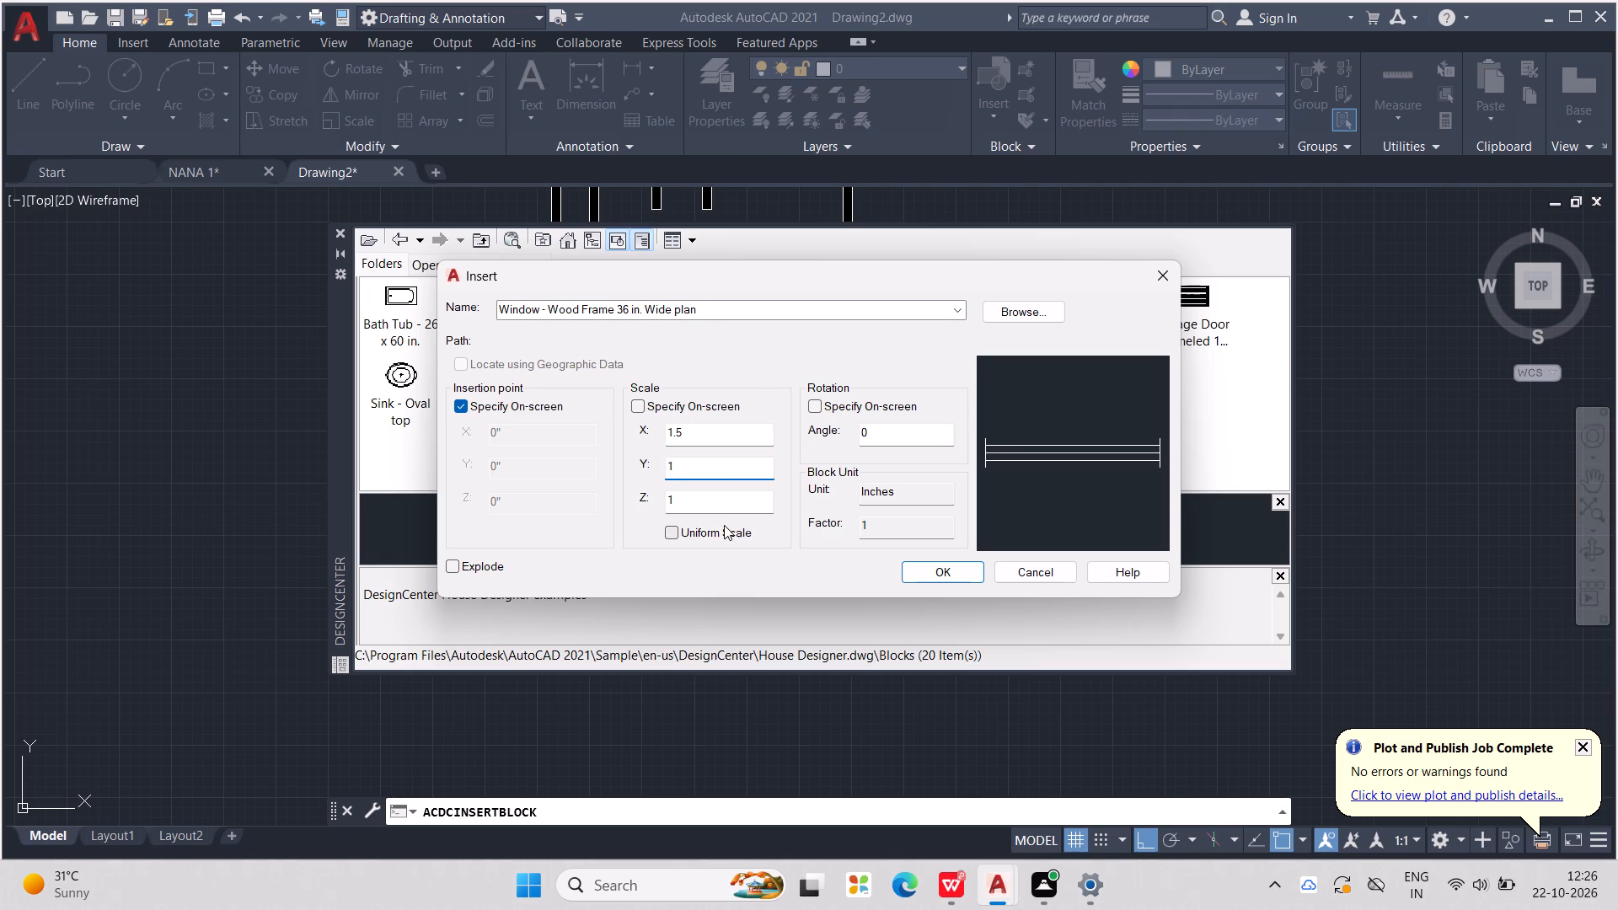
pyautogui.write('1.5')
pyautogui.press('Return')
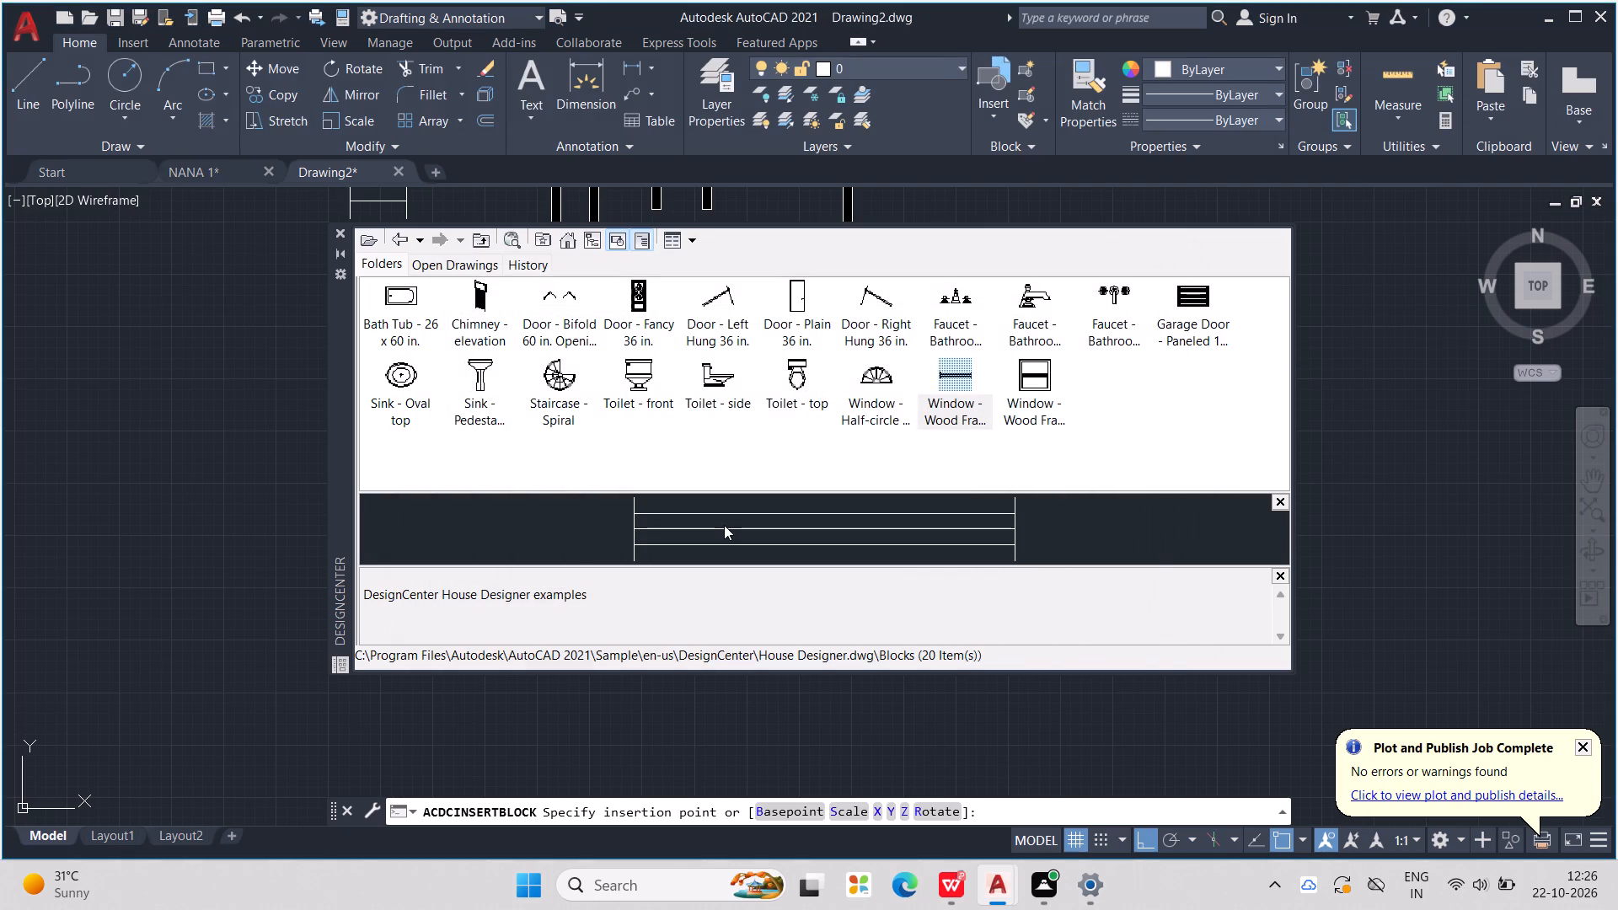
pyautogui.doubleClick(973, 374)
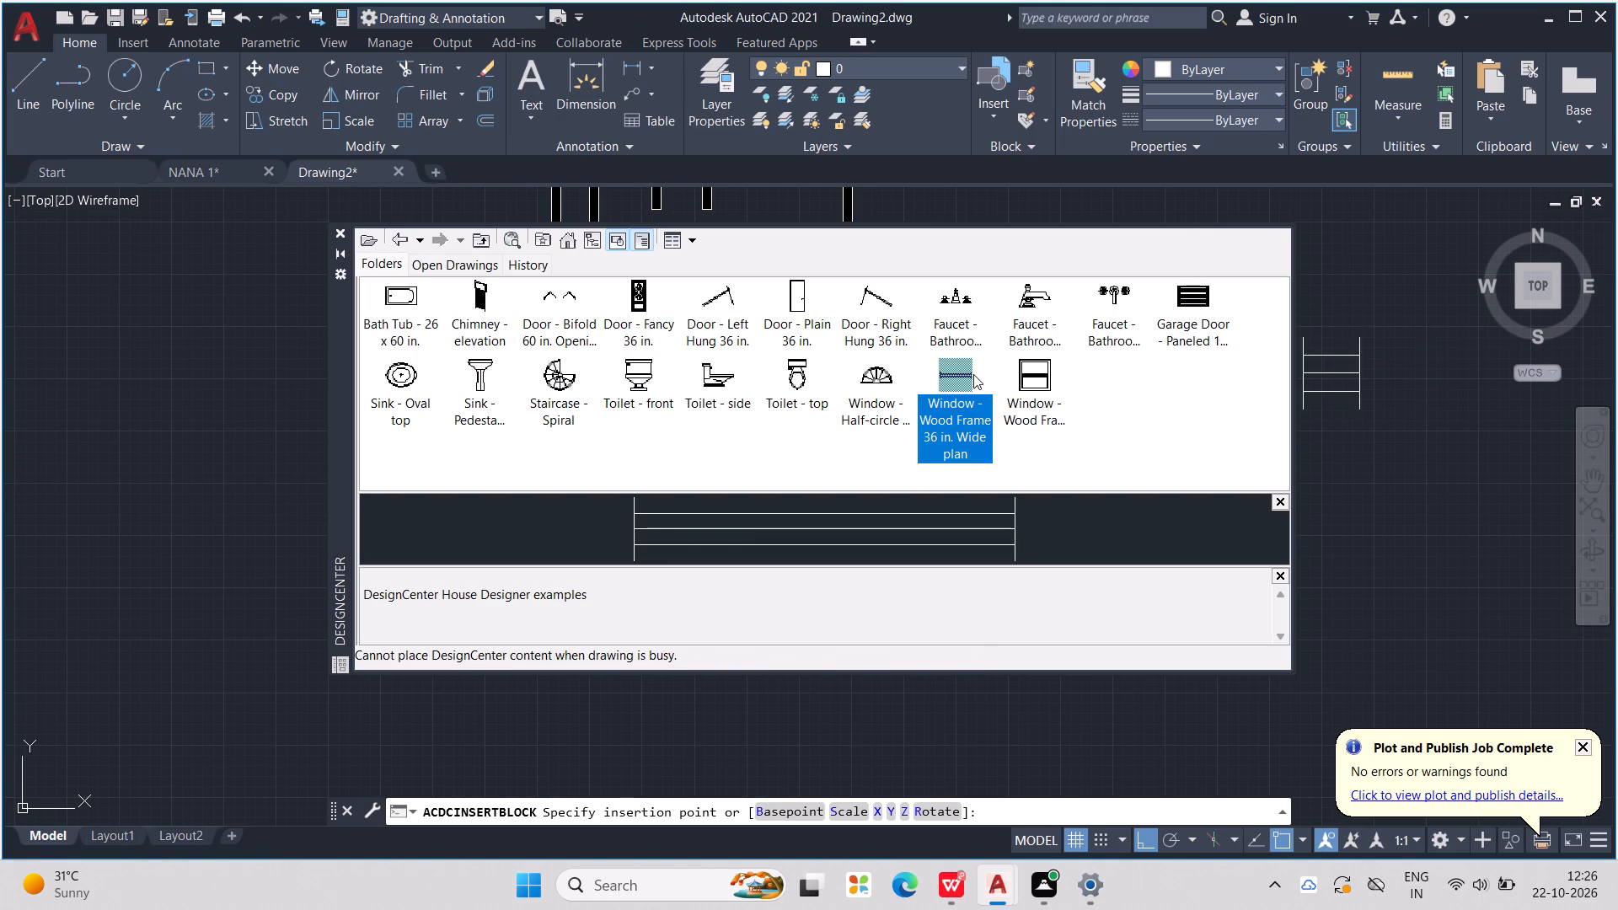
pyautogui.doubleClick(969, 374)
pyautogui.doubleClick(962, 374)
pyautogui.doubleClick(954, 405)
pyautogui.click(1350, 331)
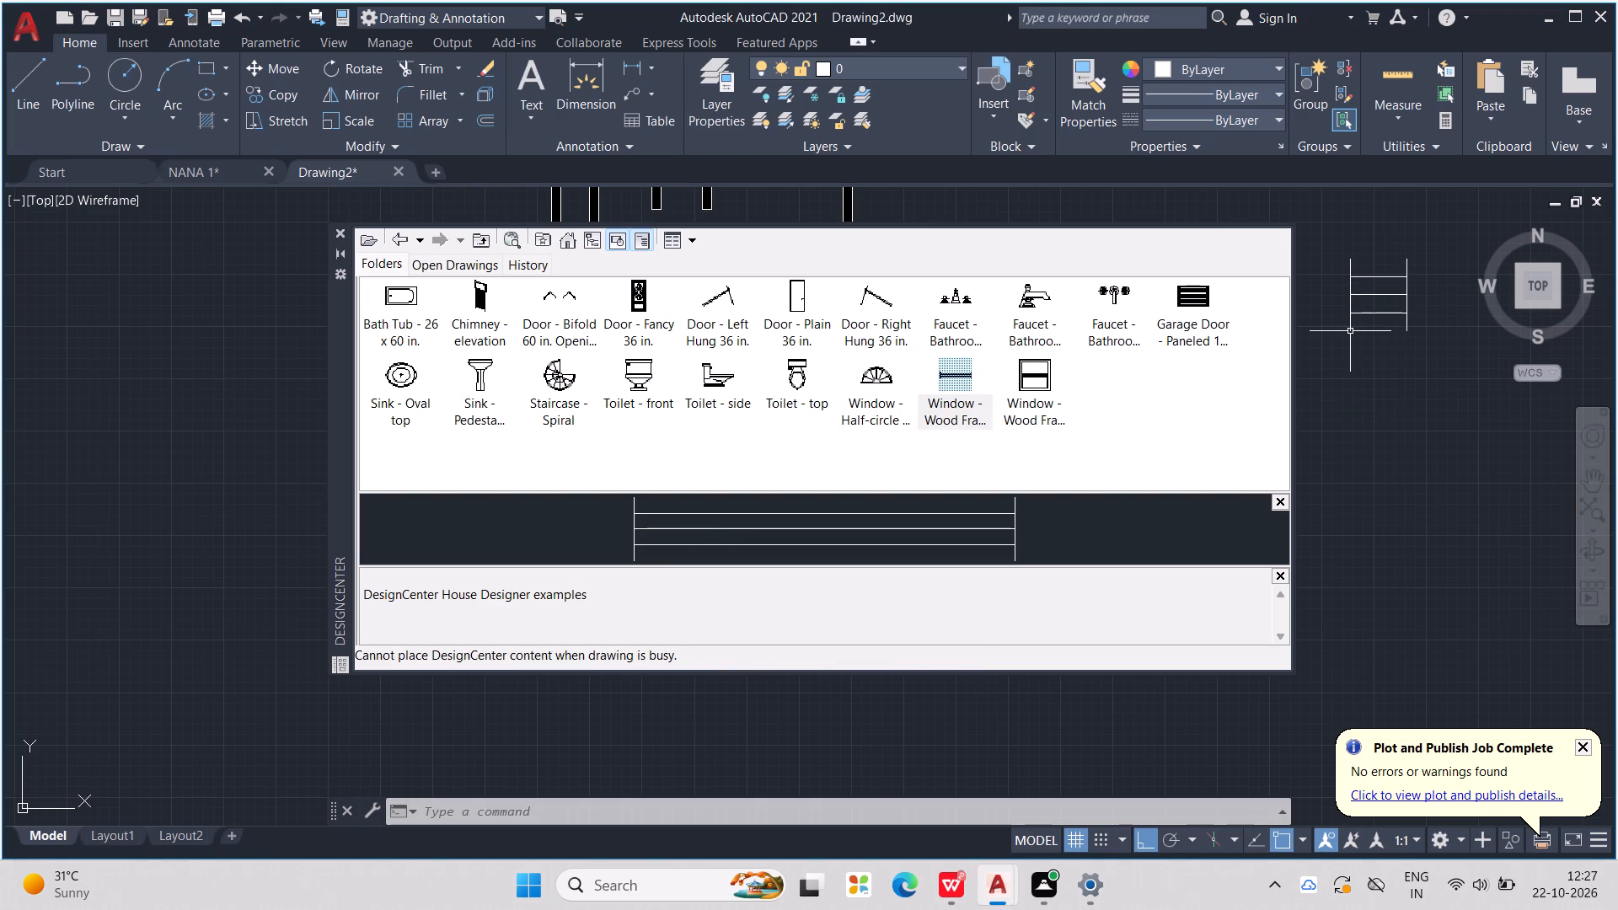
# Insert the same 36 in. window block at X and Y scale 1.5 at the west end of the southwest room's north wall.
pyautogui.tripleClick(950, 386)
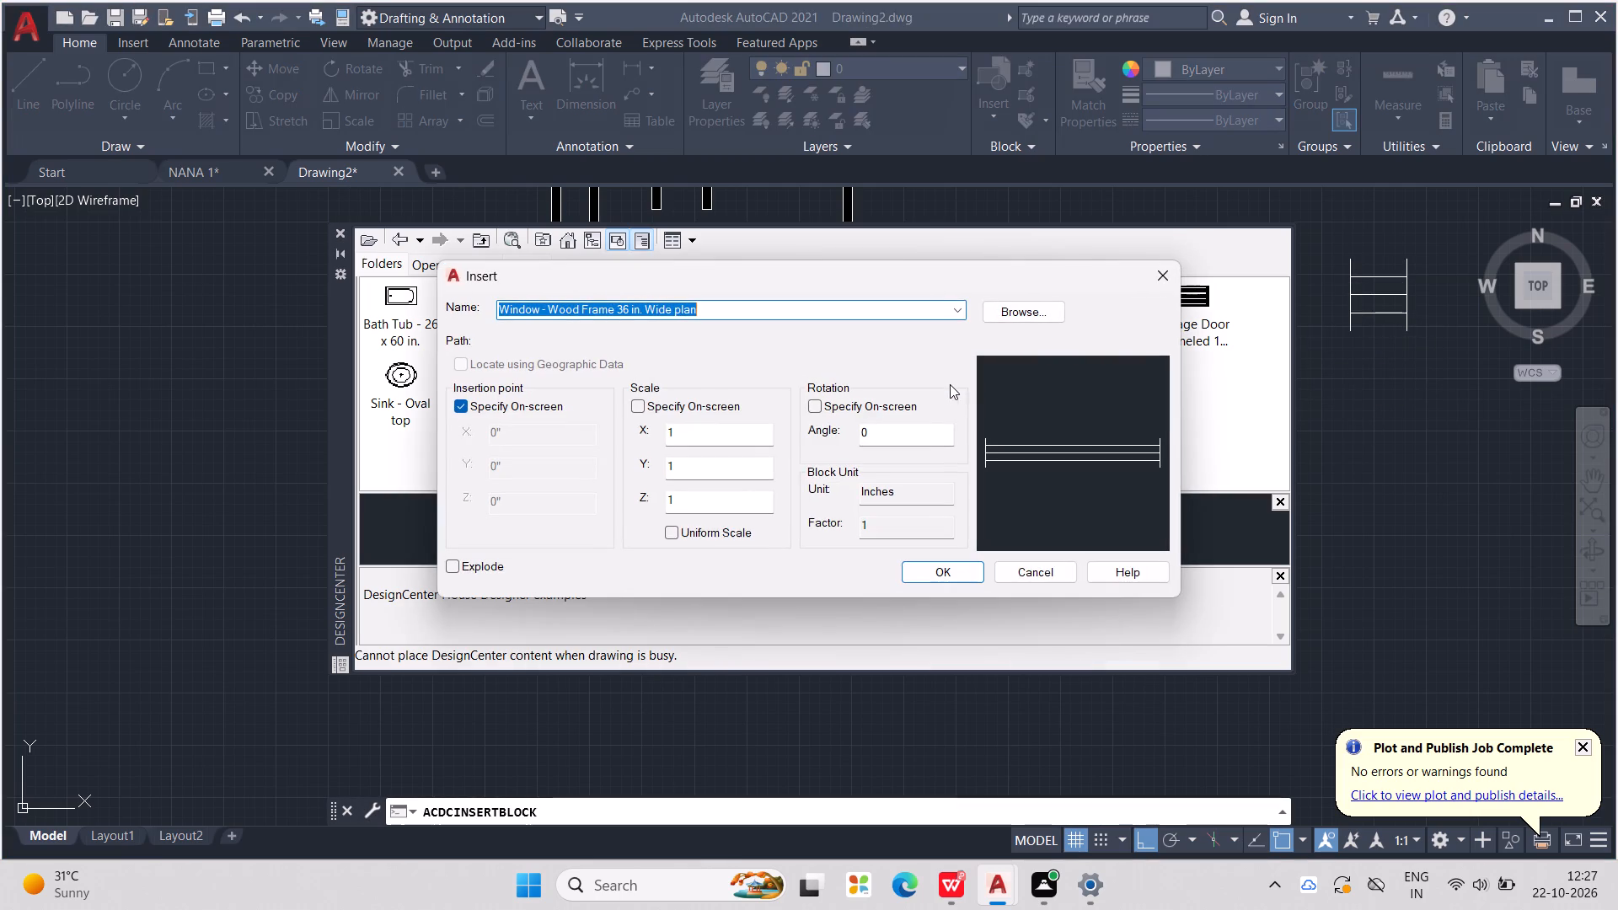
pyautogui.click(695, 434)
pyautogui.write('.5')
pyautogui.click(716, 481)
pyautogui.click(714, 473)
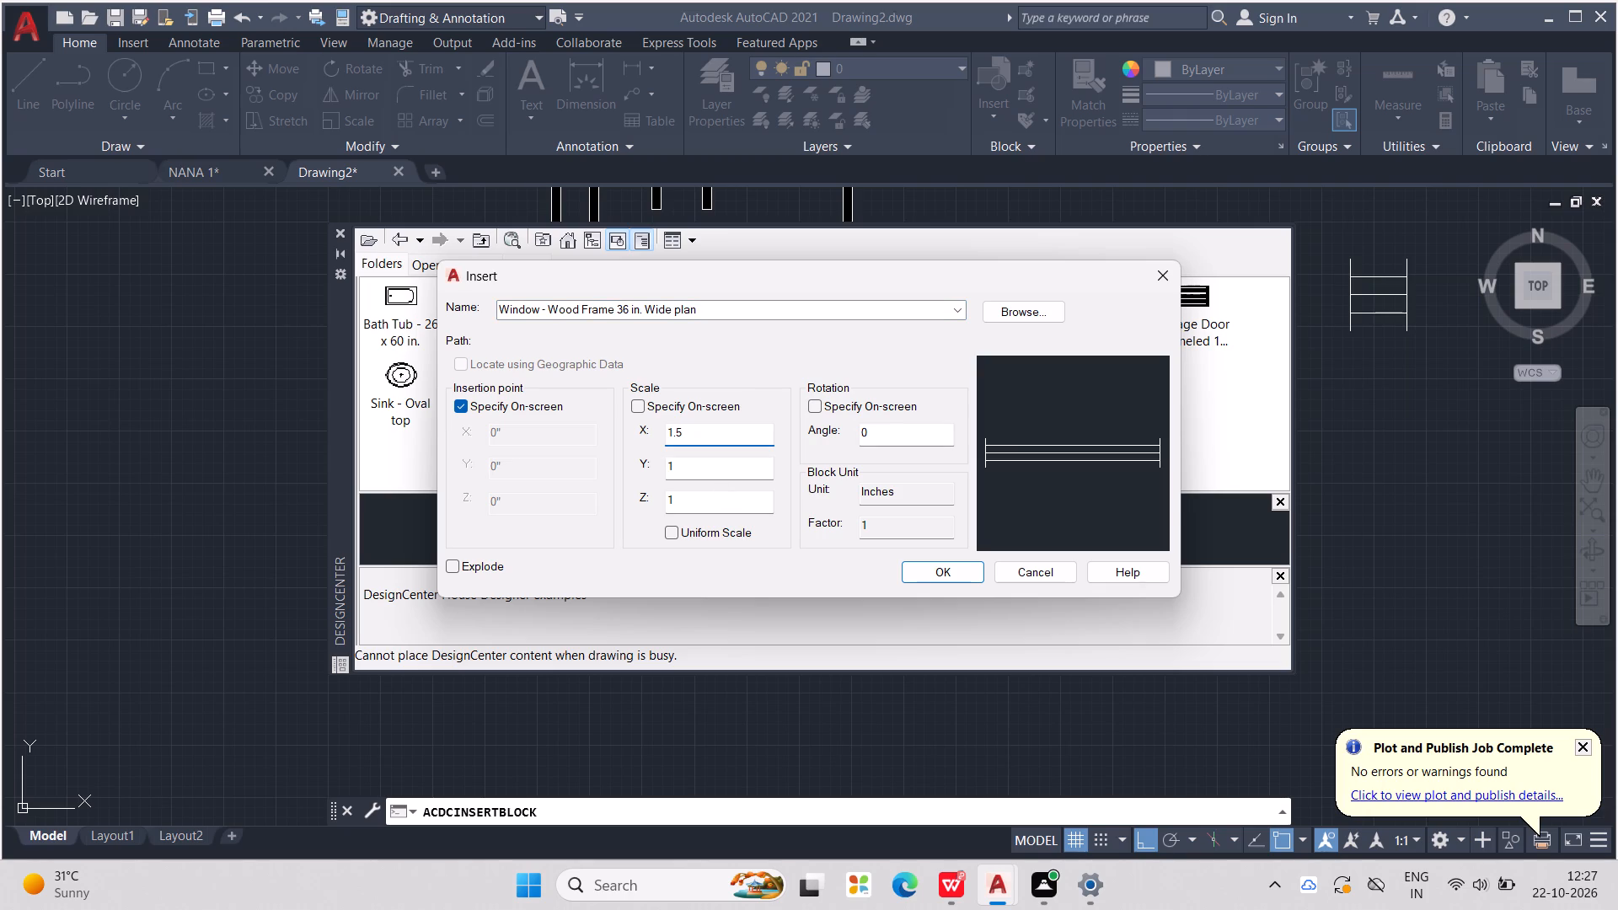
pyautogui.write('.5')
pyautogui.click(944, 565)
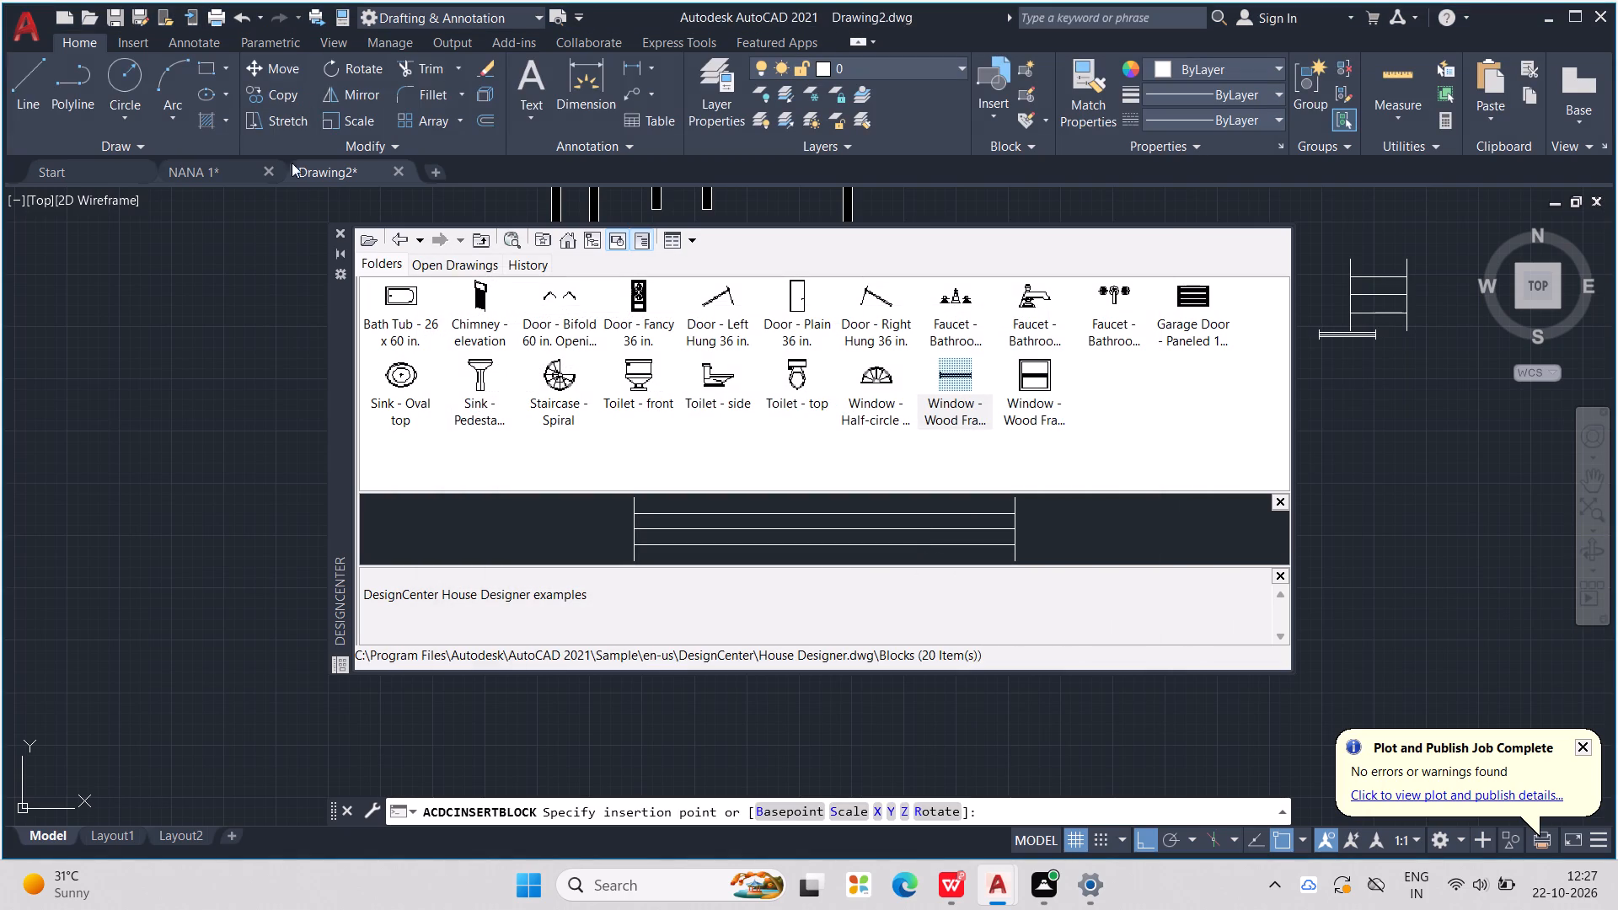
pyautogui.click(337, 232)
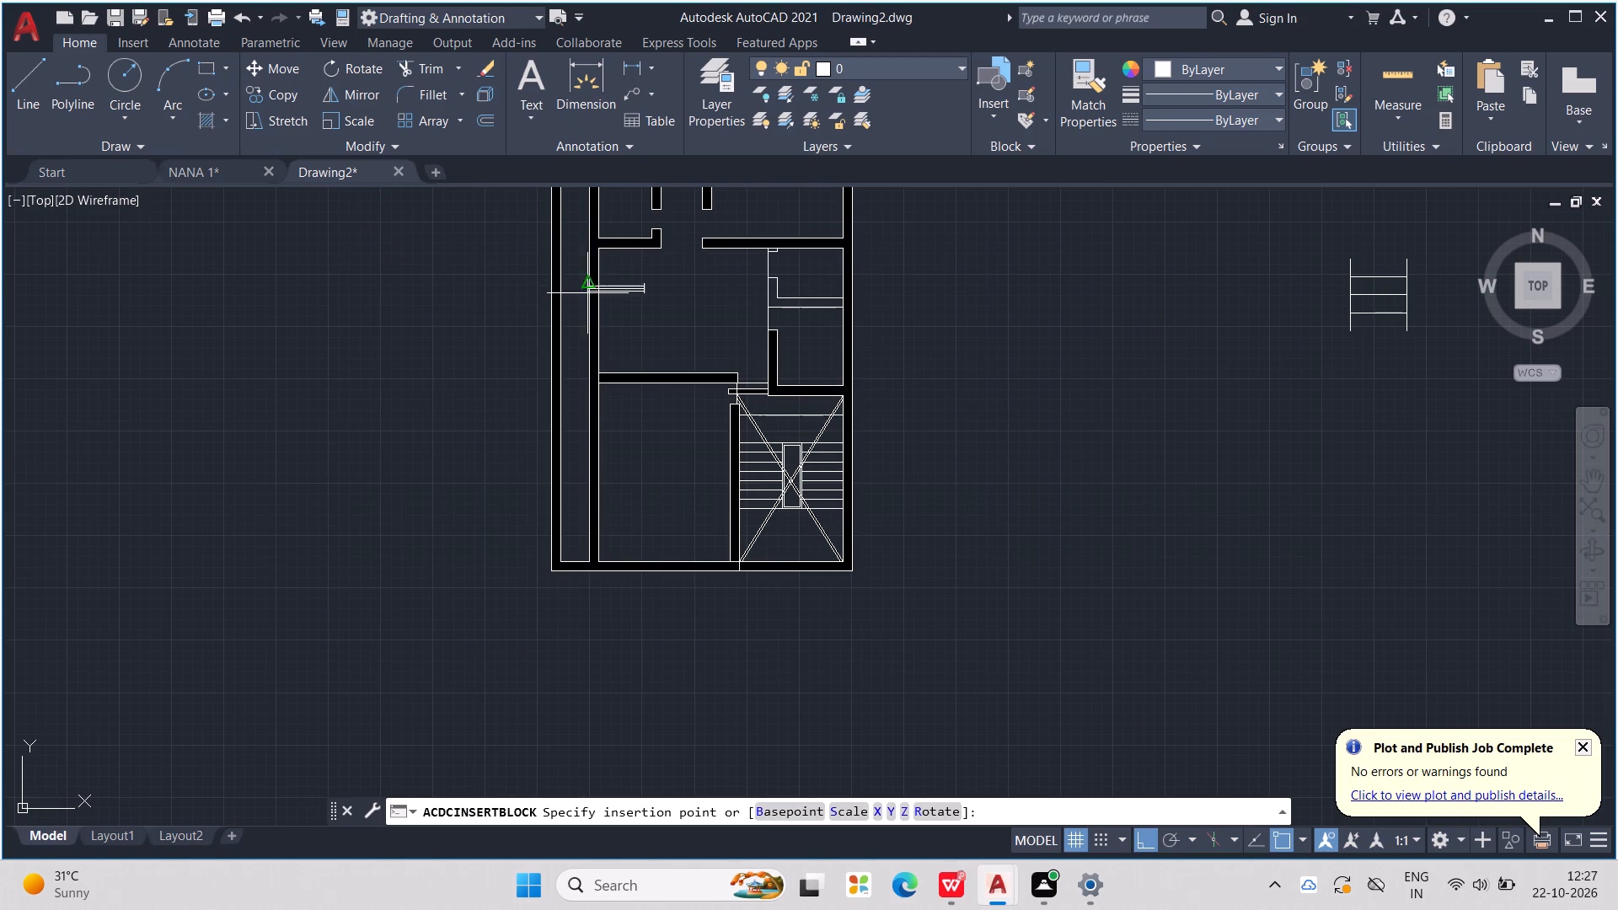
pyautogui.scroll(2, 650, 377)
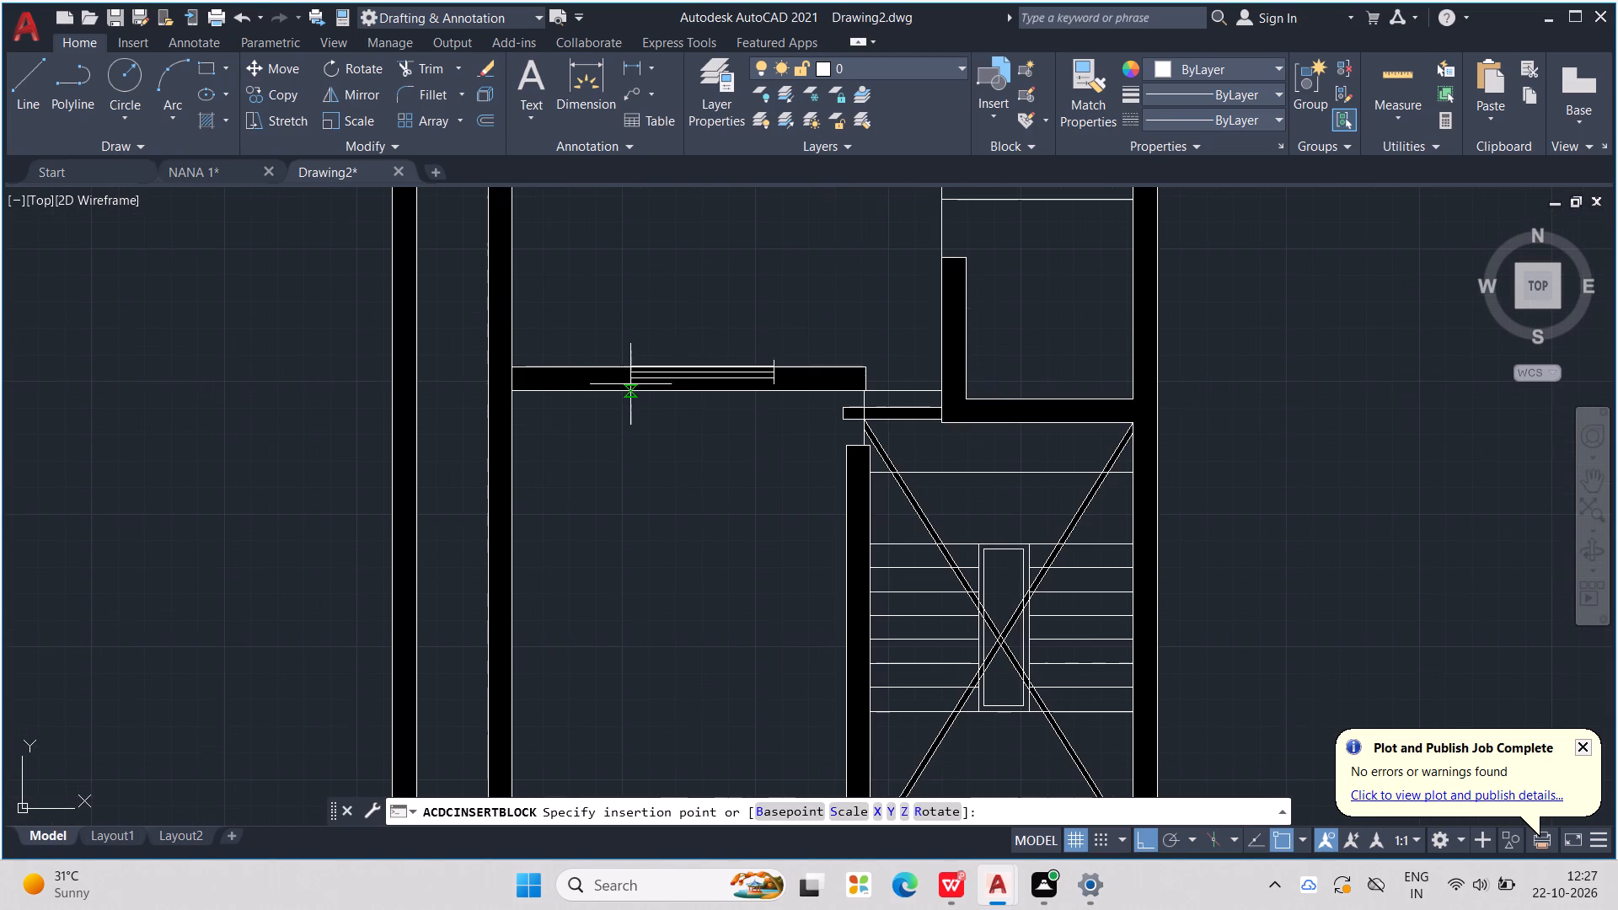
pyautogui.click(512, 389)
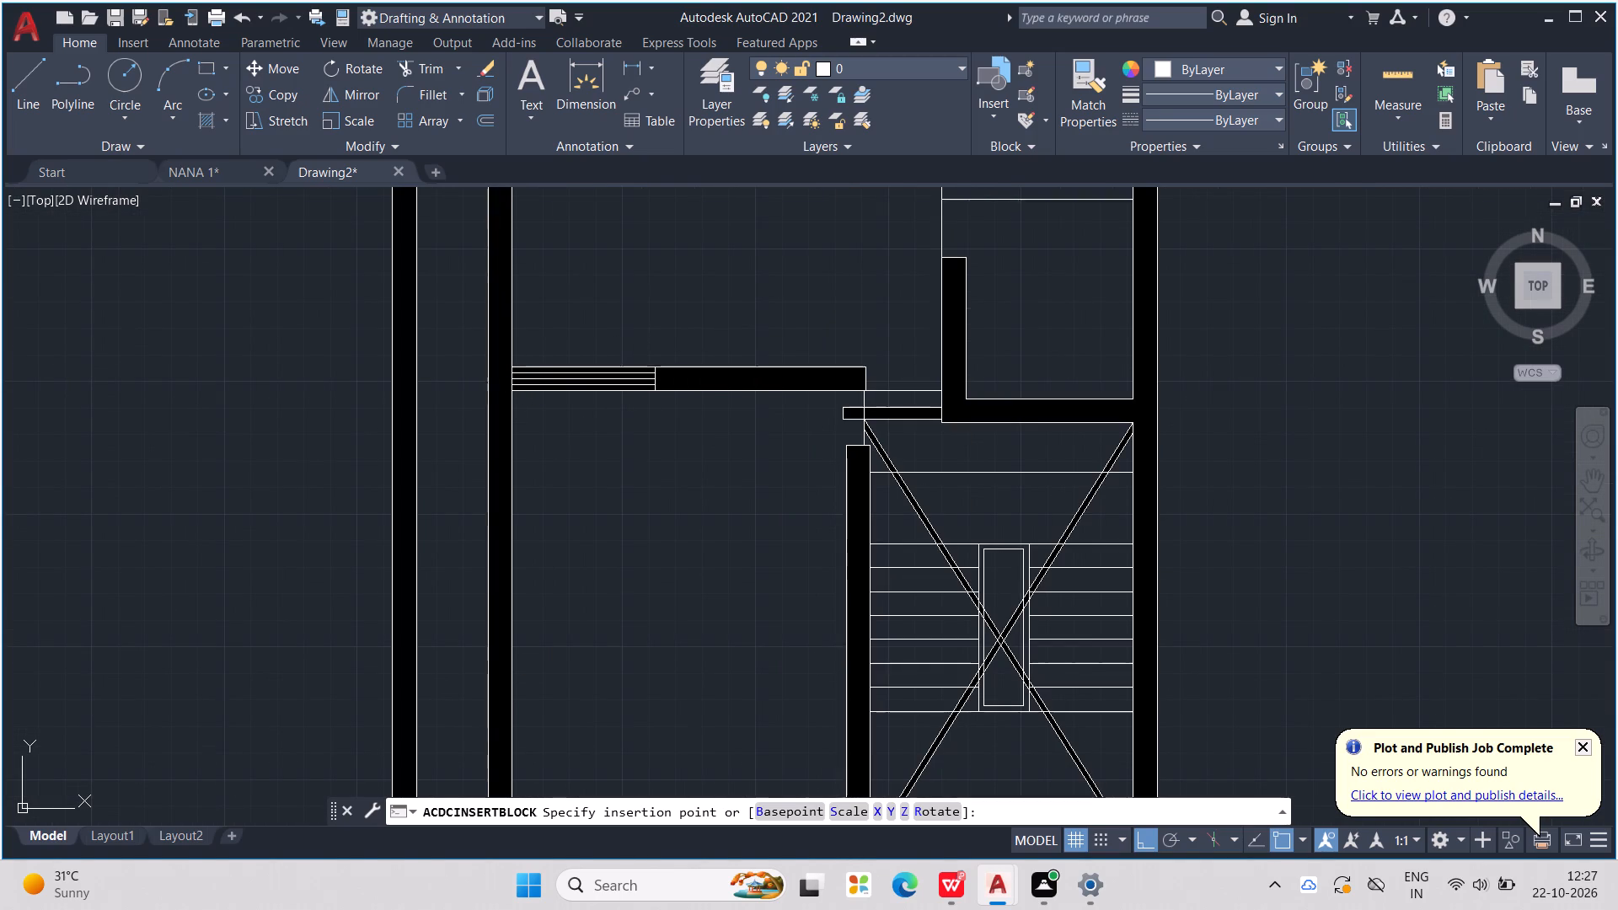
# Copy the inserted window to the clipboard and paste it into the northwest room's north wall.
pyautogui.scroll(-2, 751, 461)
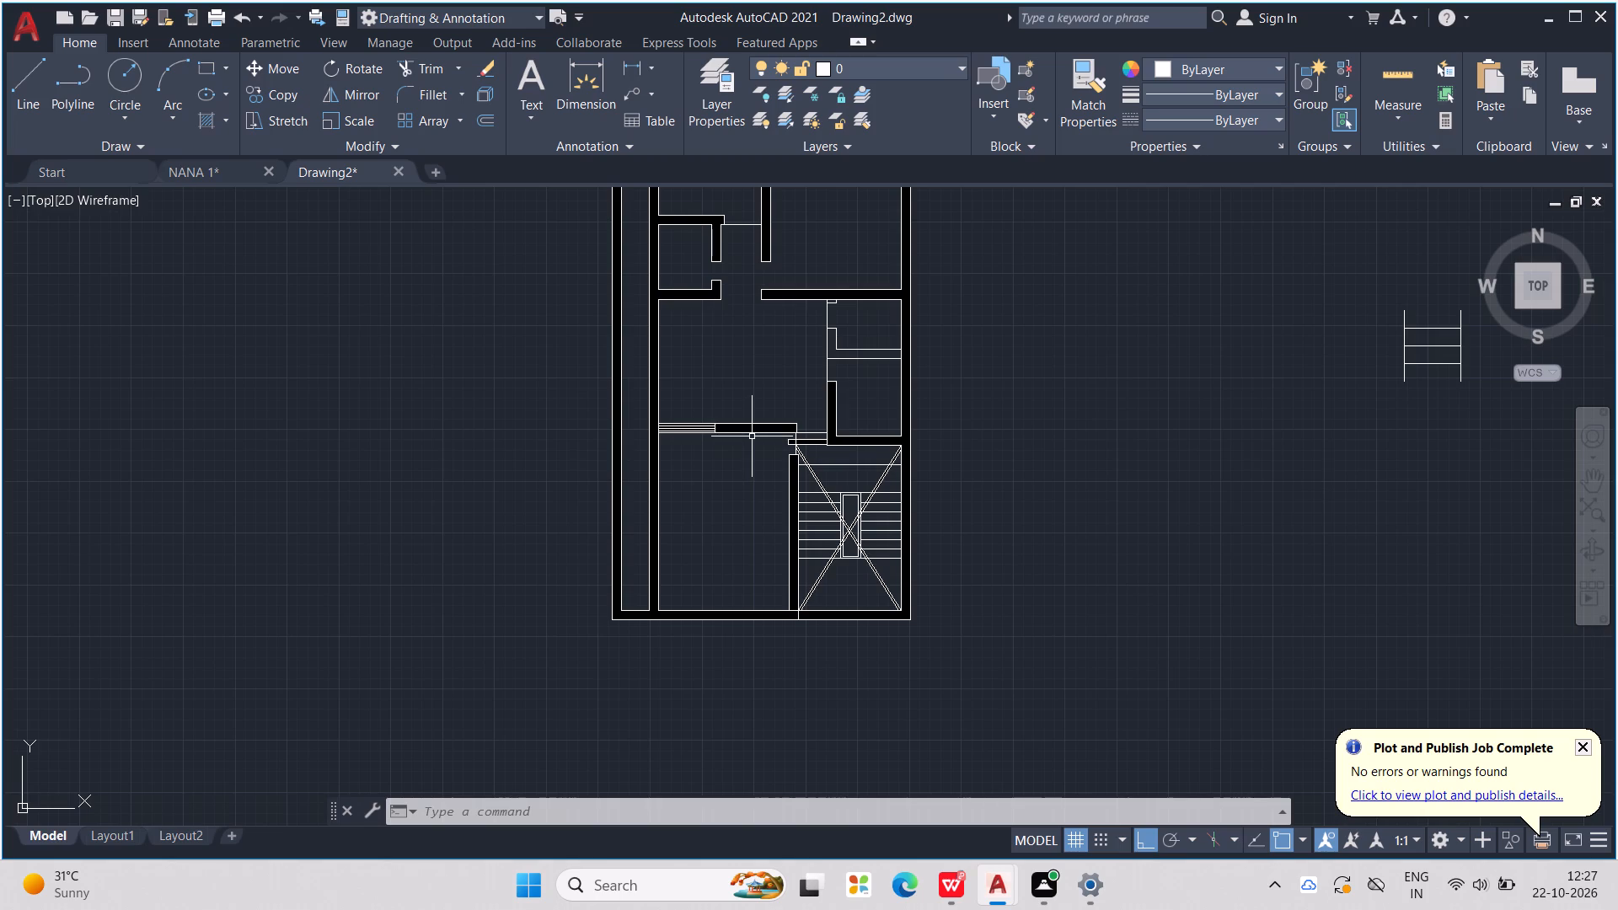
pyautogui.click(697, 428)
pyautogui.hotkey('ctrl', 'c')
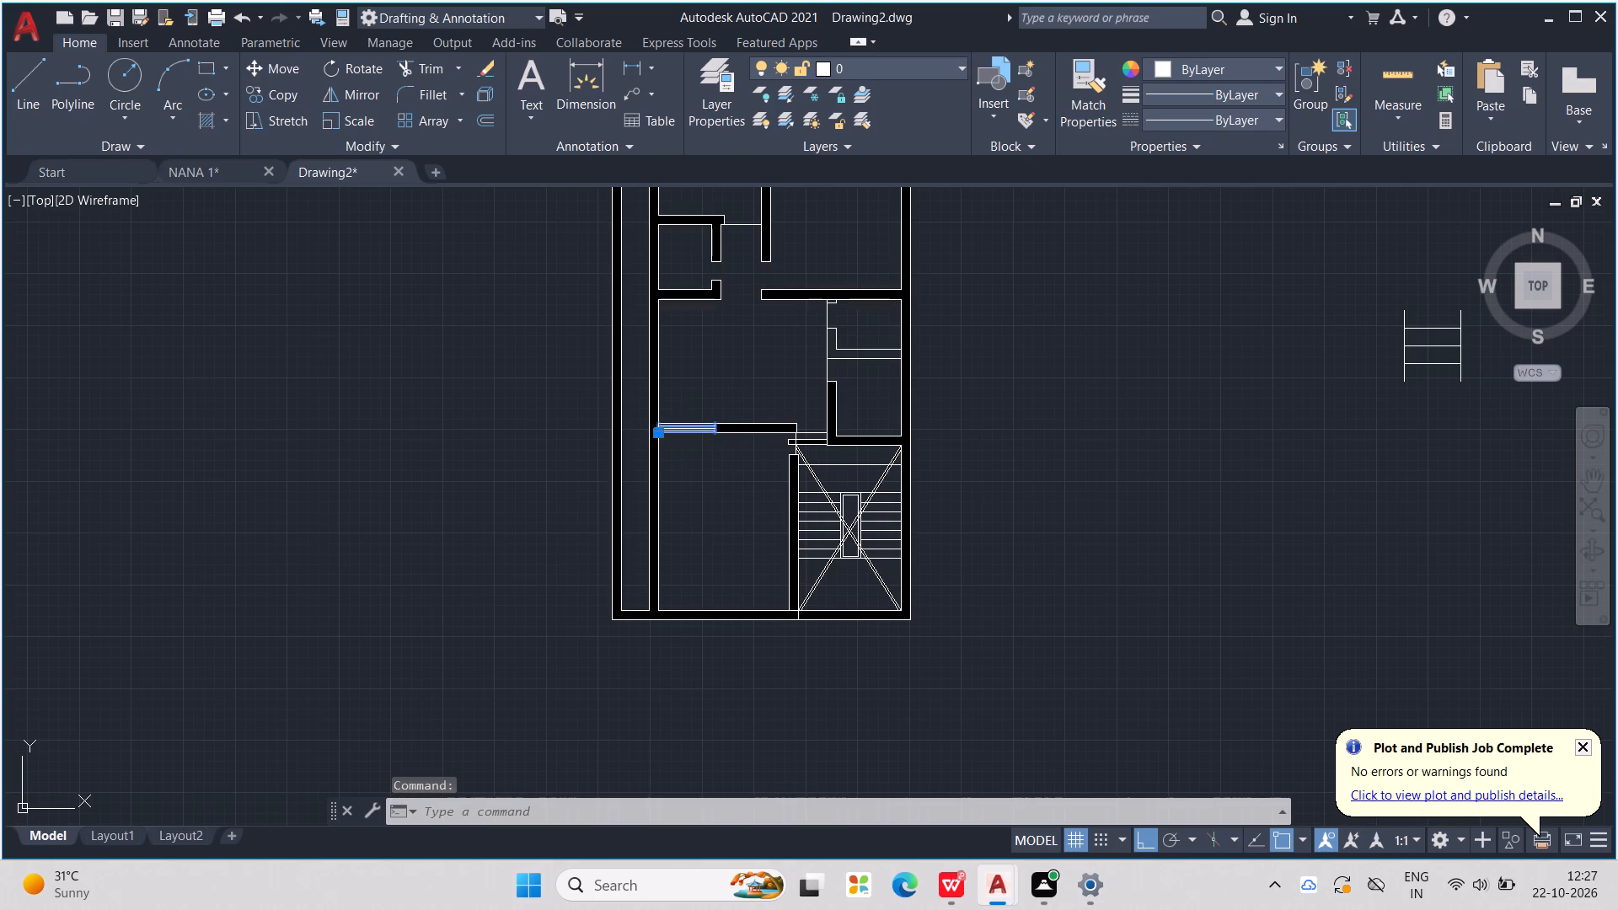
pyautogui.hotkey('ctrl', 'v')
pyautogui.moveTo(714, 606); pyautogui.dragTo(710, 588, button='middle')
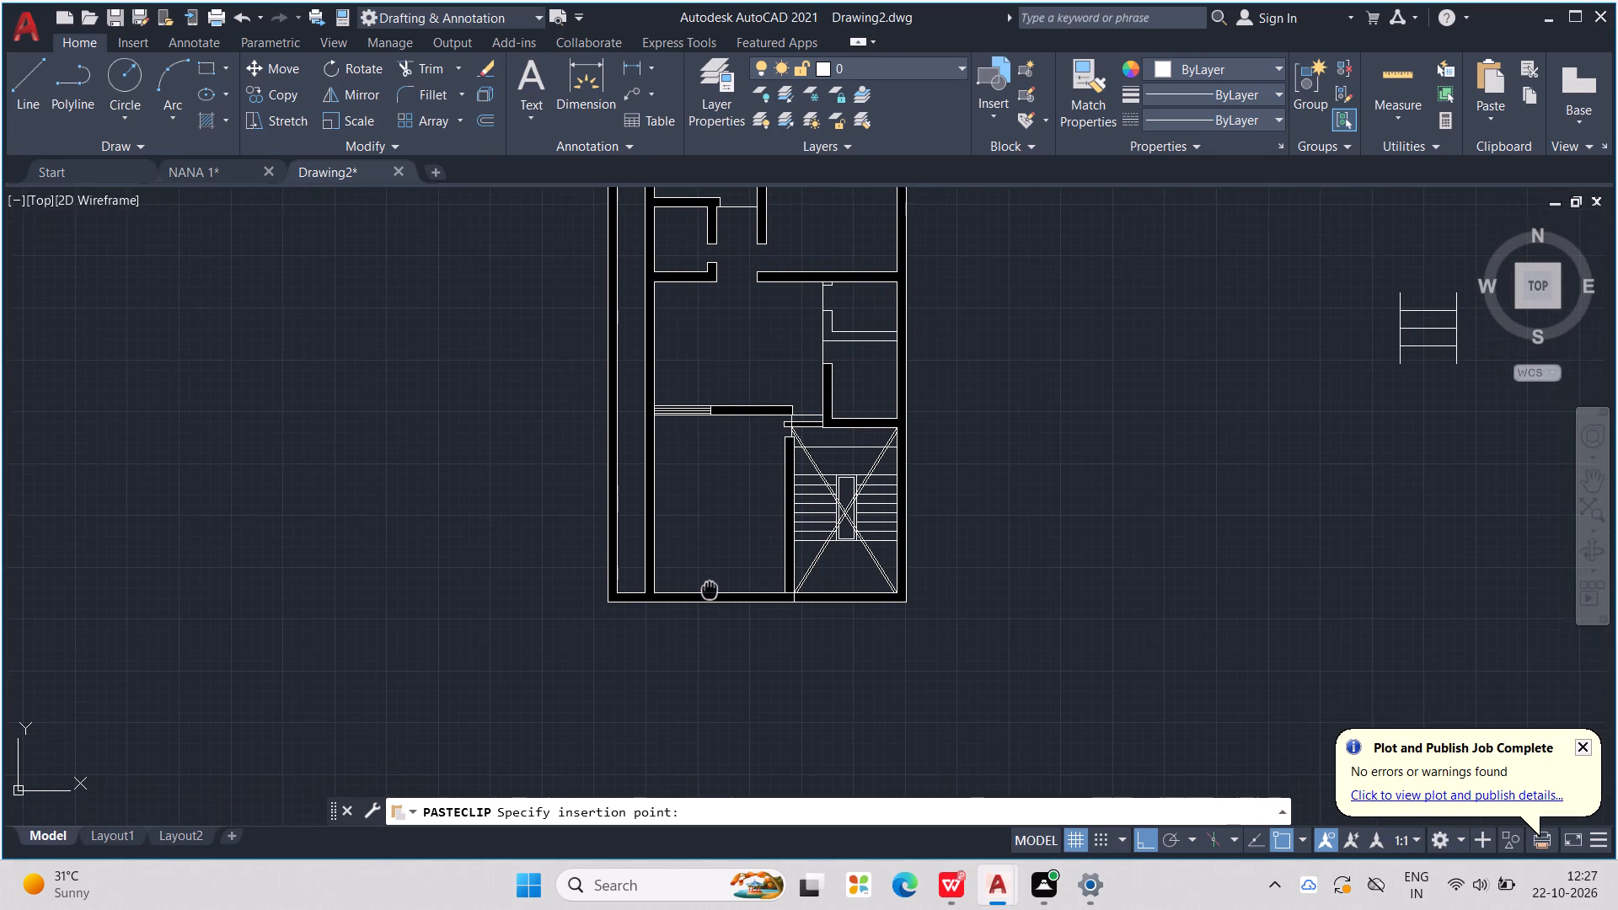
pyautogui.moveTo(710, 588); pyautogui.dragTo(718, 594, button='middle')
pyautogui.scroll(-2, 745, 526)
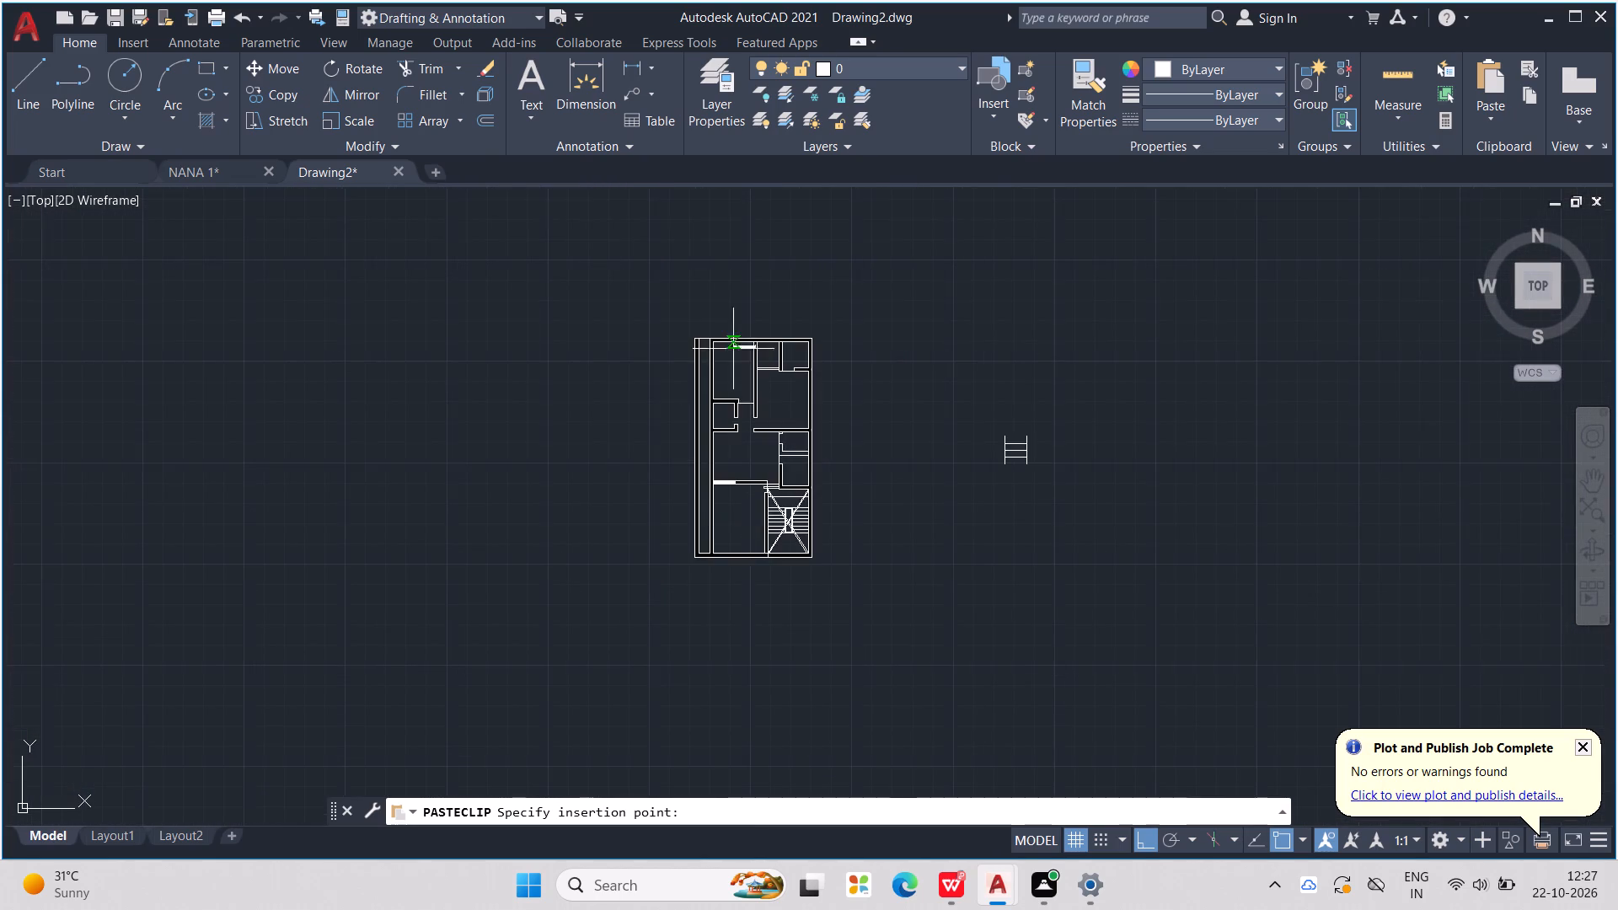
pyautogui.scroll(4, 733, 325)
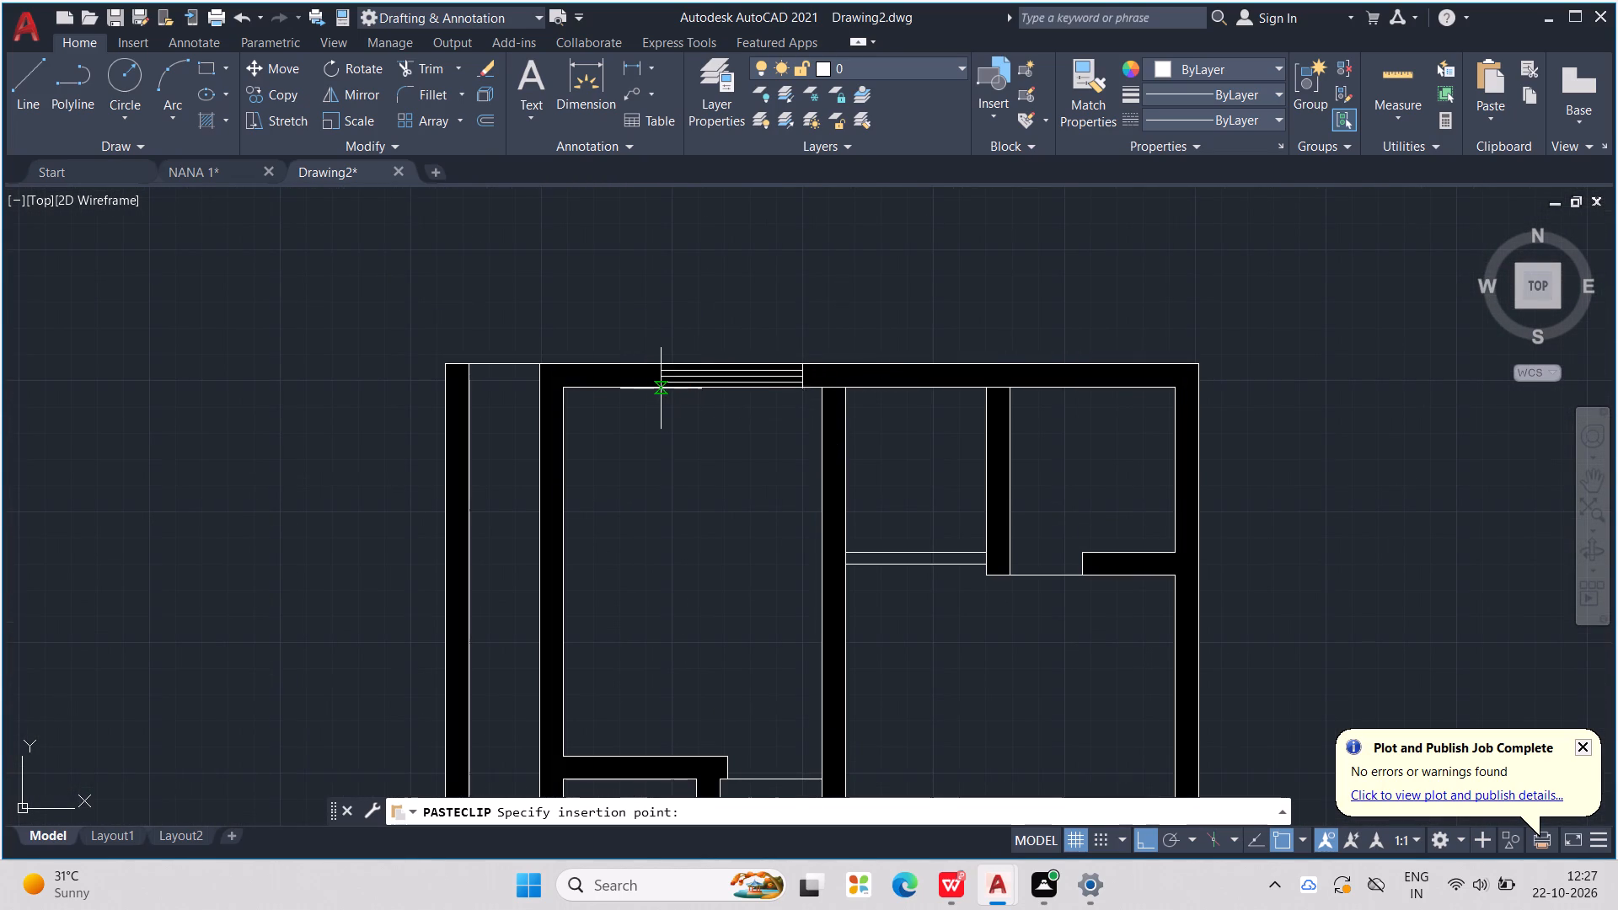
pyautogui.click(637, 388)
# Copy the north wall's window and paste it in the empty space east of the plan.
pyautogui.click(693, 374)
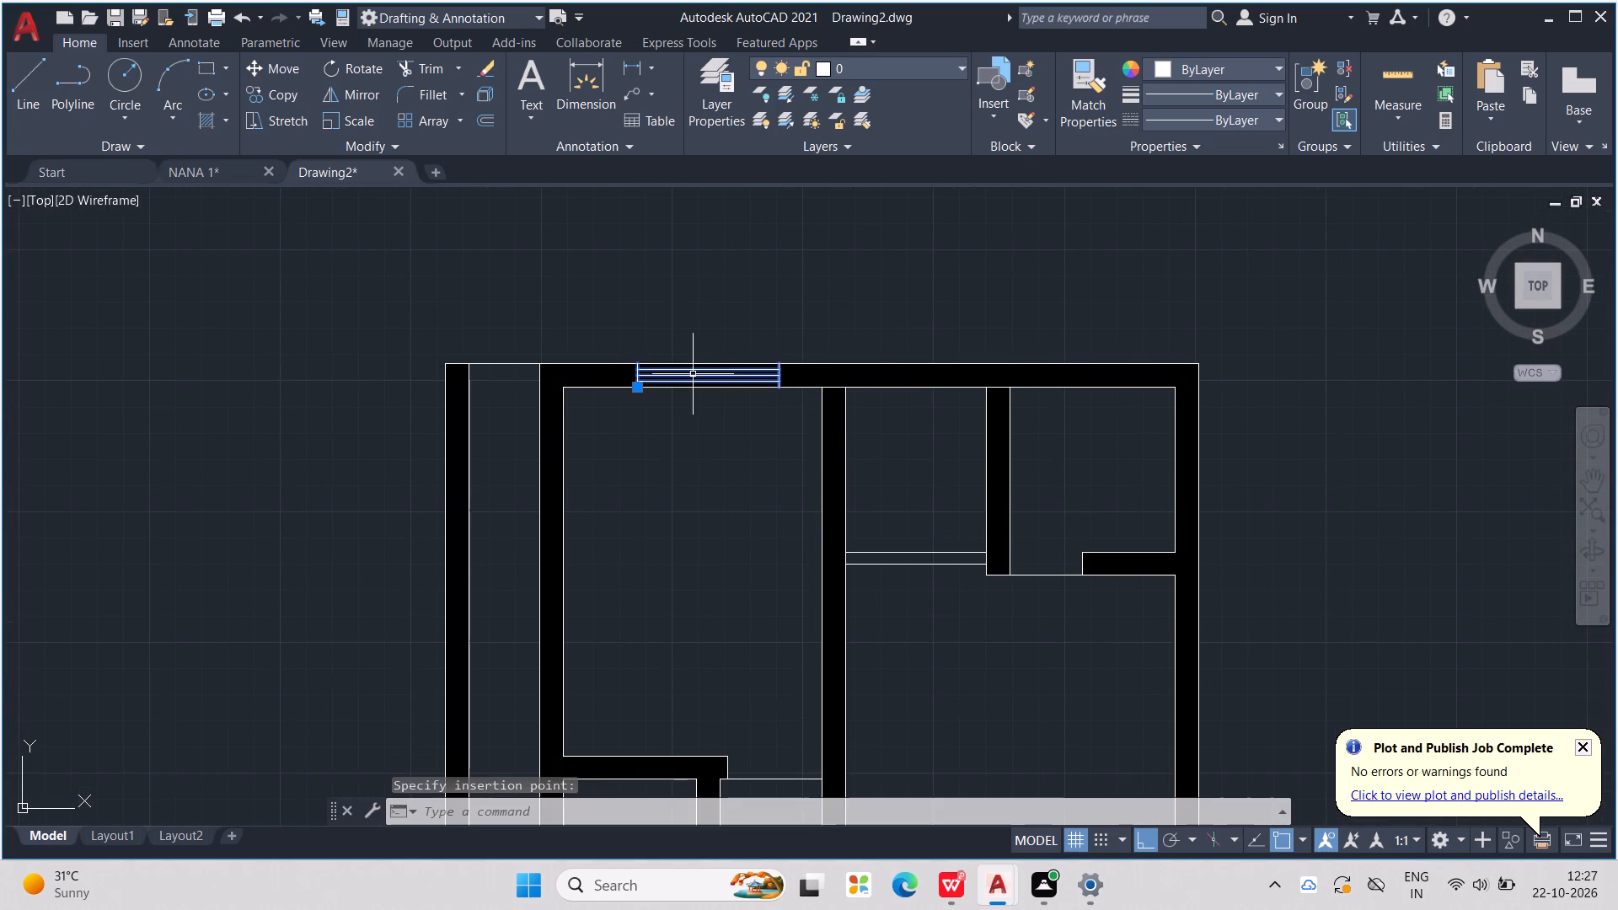
pyautogui.hotkey('ctrl', 'c')
pyautogui.hotkey('ctrl', 'v')
pyautogui.moveTo(790, 402); pyautogui.dragTo(780, 402, button='middle')
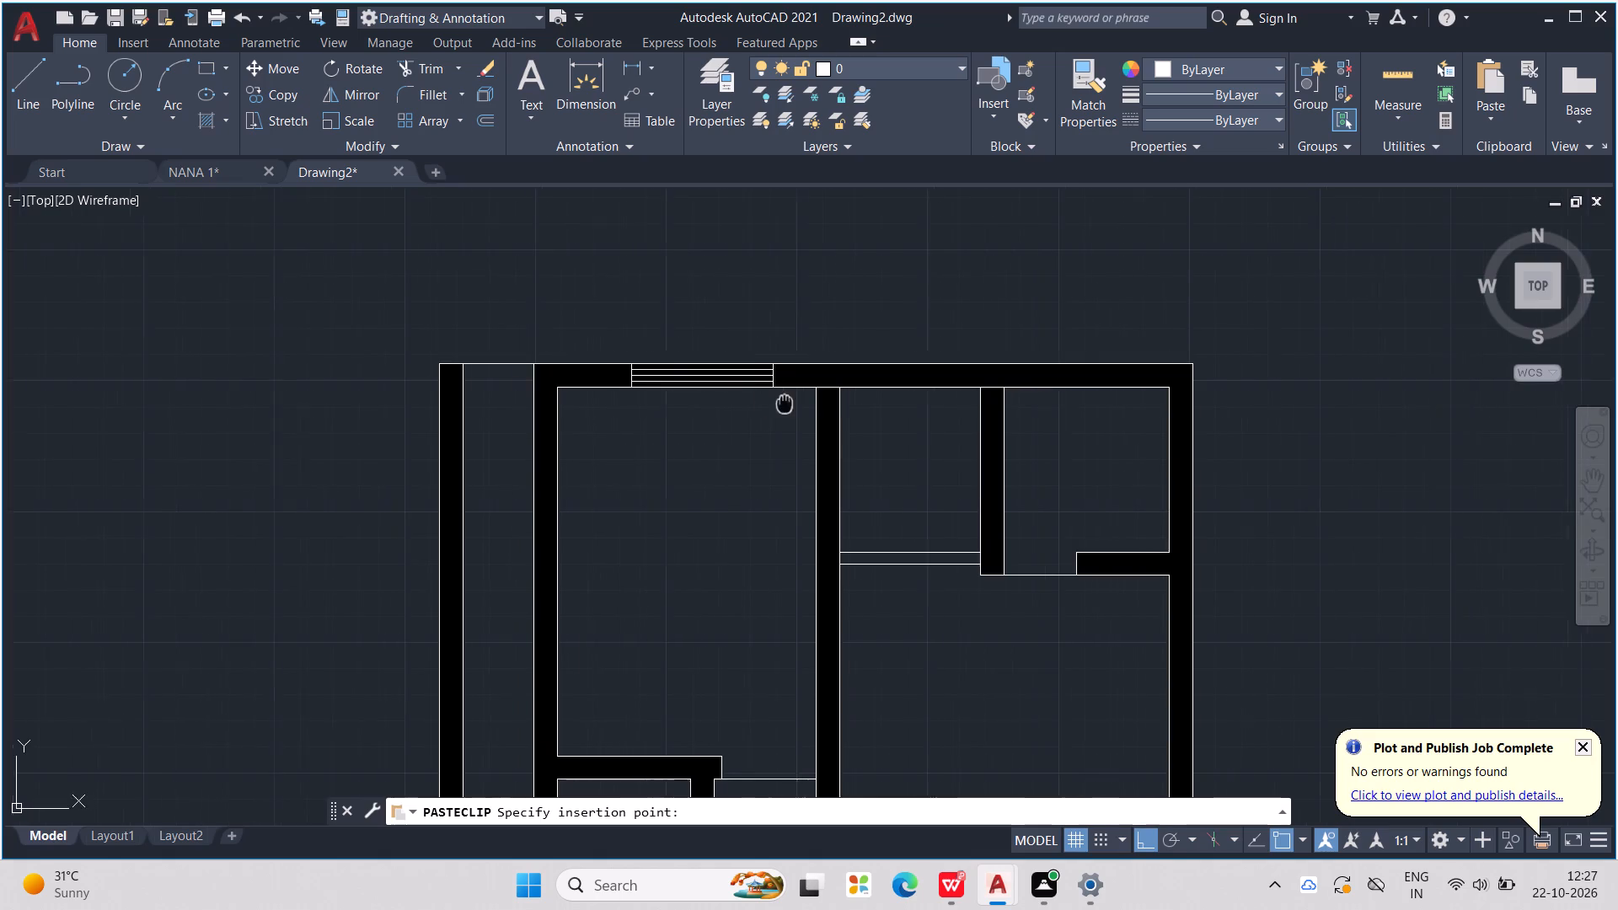
pyautogui.moveTo(780, 402); pyautogui.dragTo(651, 370, button='middle')
pyautogui.scroll(-1, 719, 408)
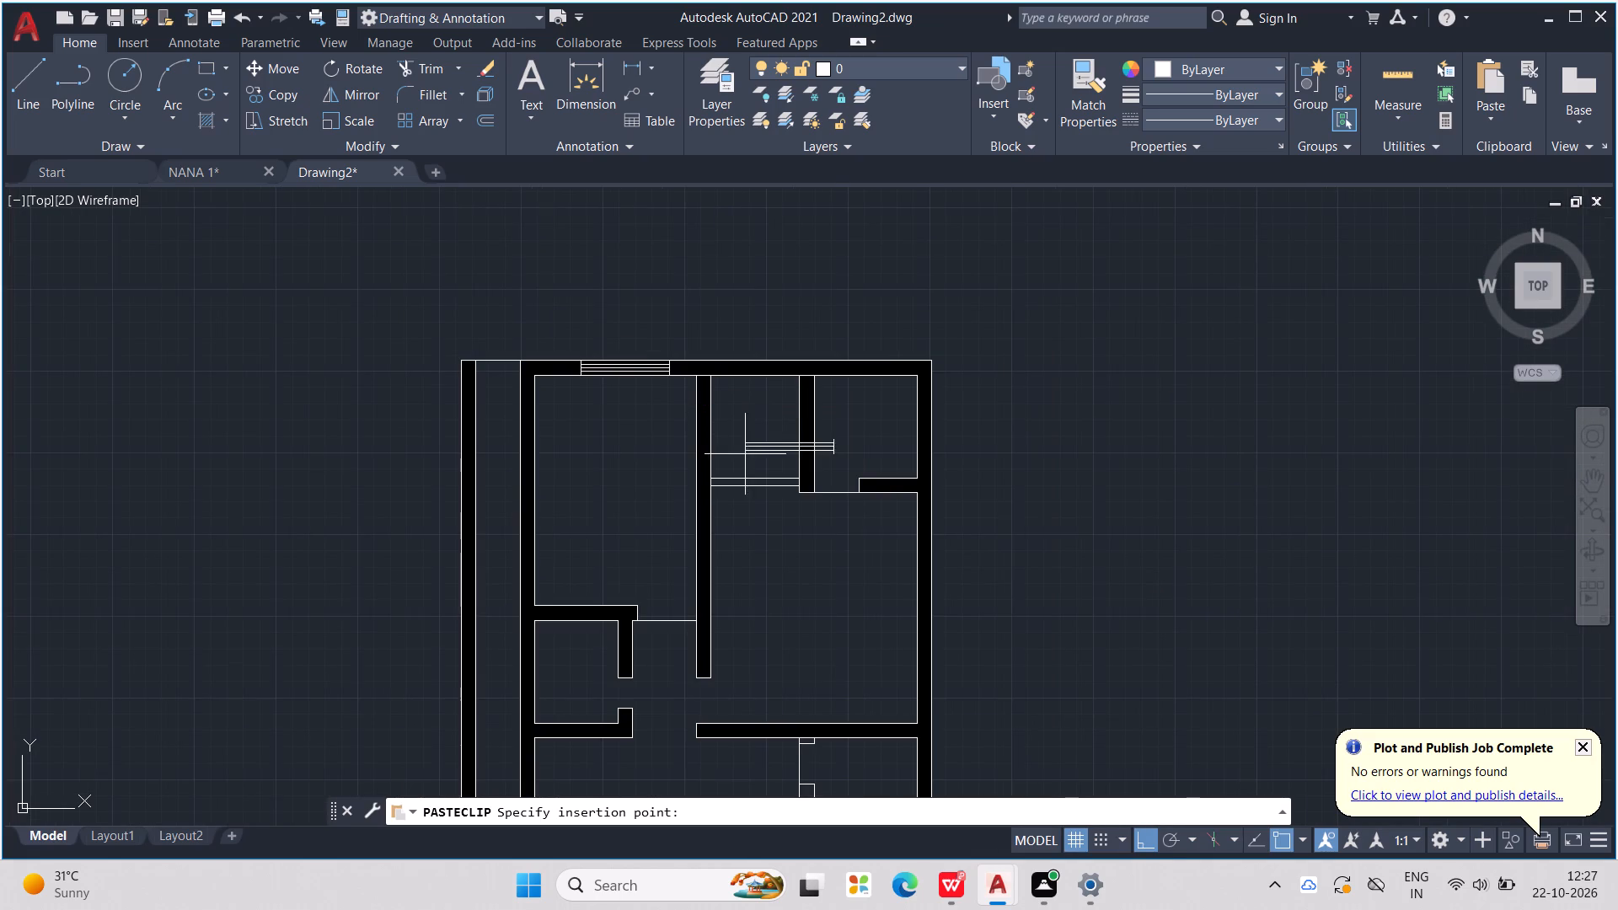
pyautogui.moveTo(802, 582); pyautogui.dragTo(739, 300, button='middle')
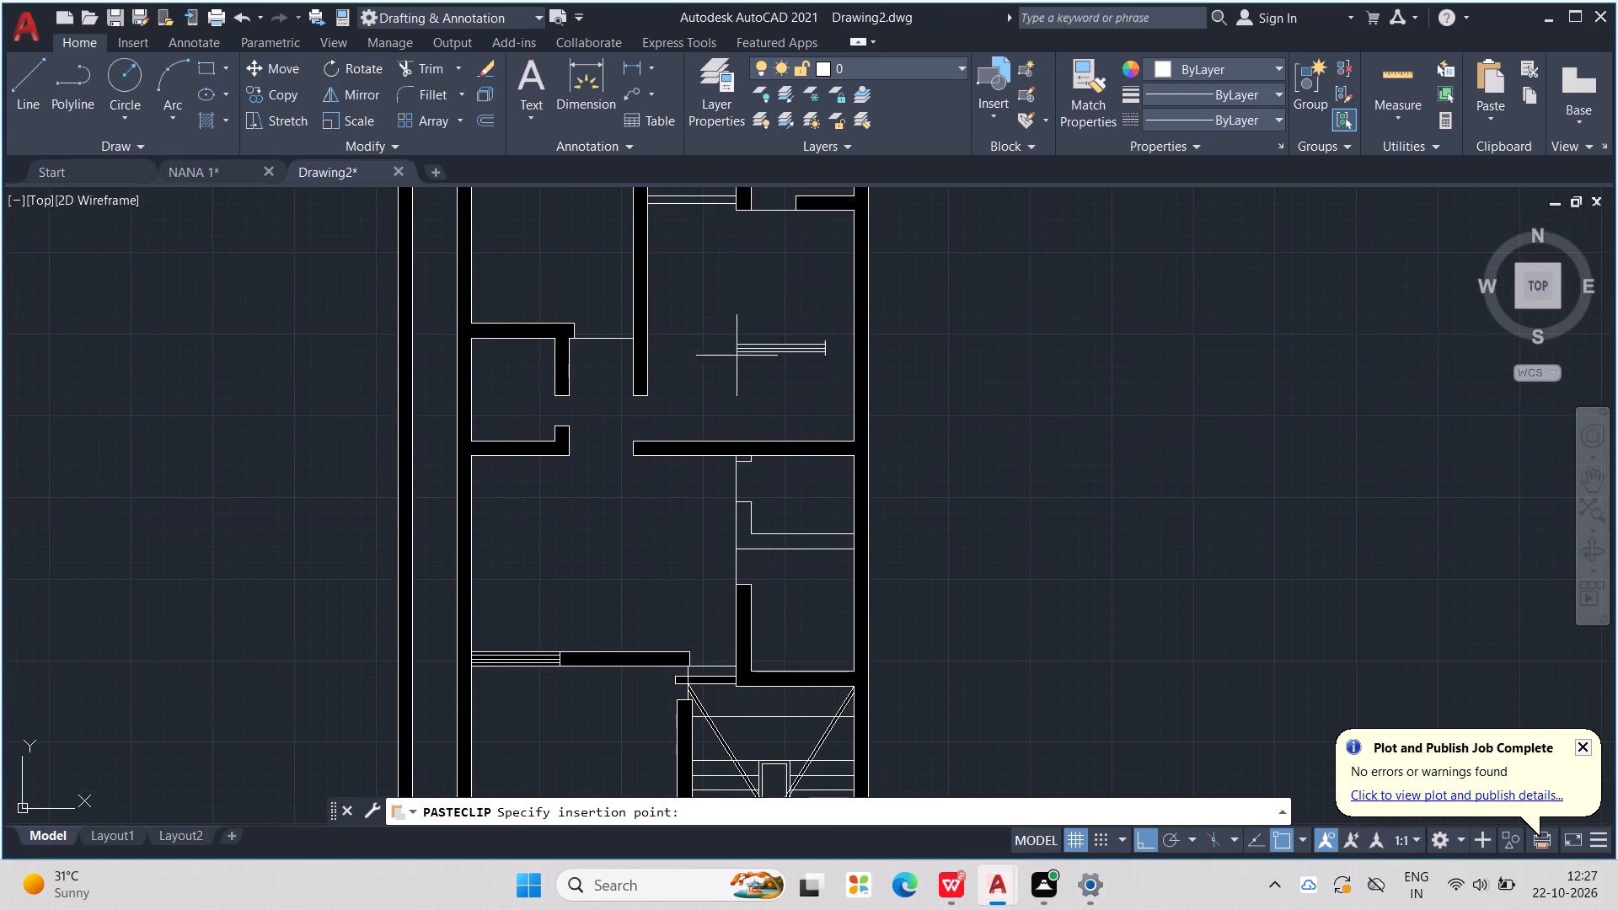
pyautogui.moveTo(766, 661); pyautogui.dragTo(746, 577, button='middle')
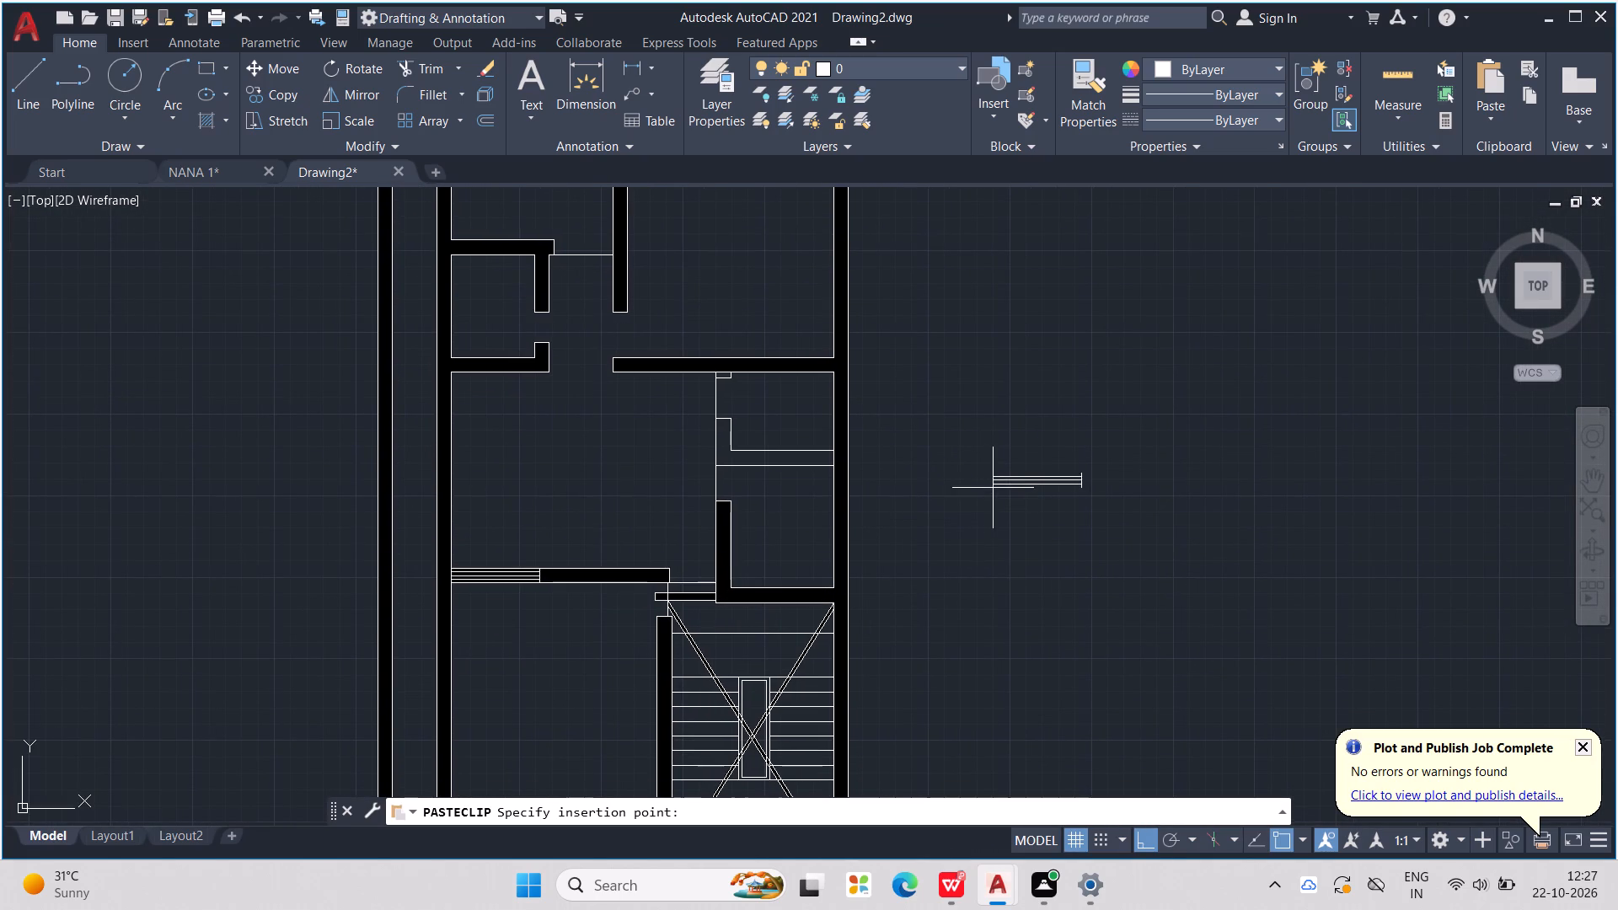
pyautogui.click(1005, 443)
# Rotate the pasted window east of the plan about its middle so that it stands vertical.
pyautogui.click(1040, 438)
pyautogui.press('r')
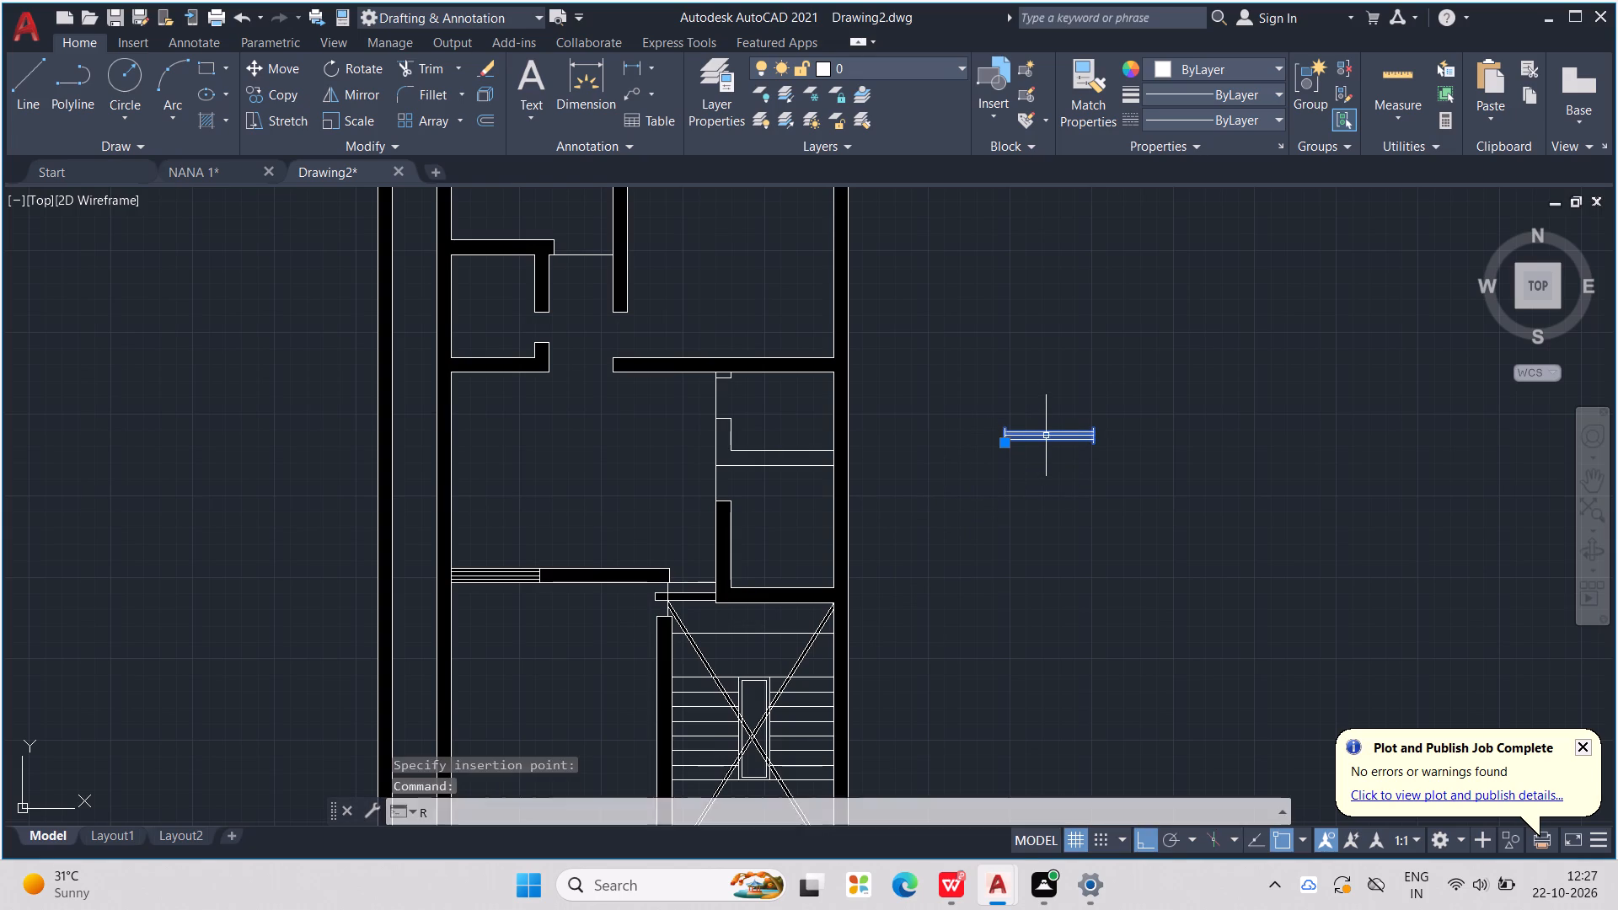
pyautogui.press('o')
pyautogui.press('Return')
pyautogui.click(1042, 431)
pyautogui.click(1021, 309)
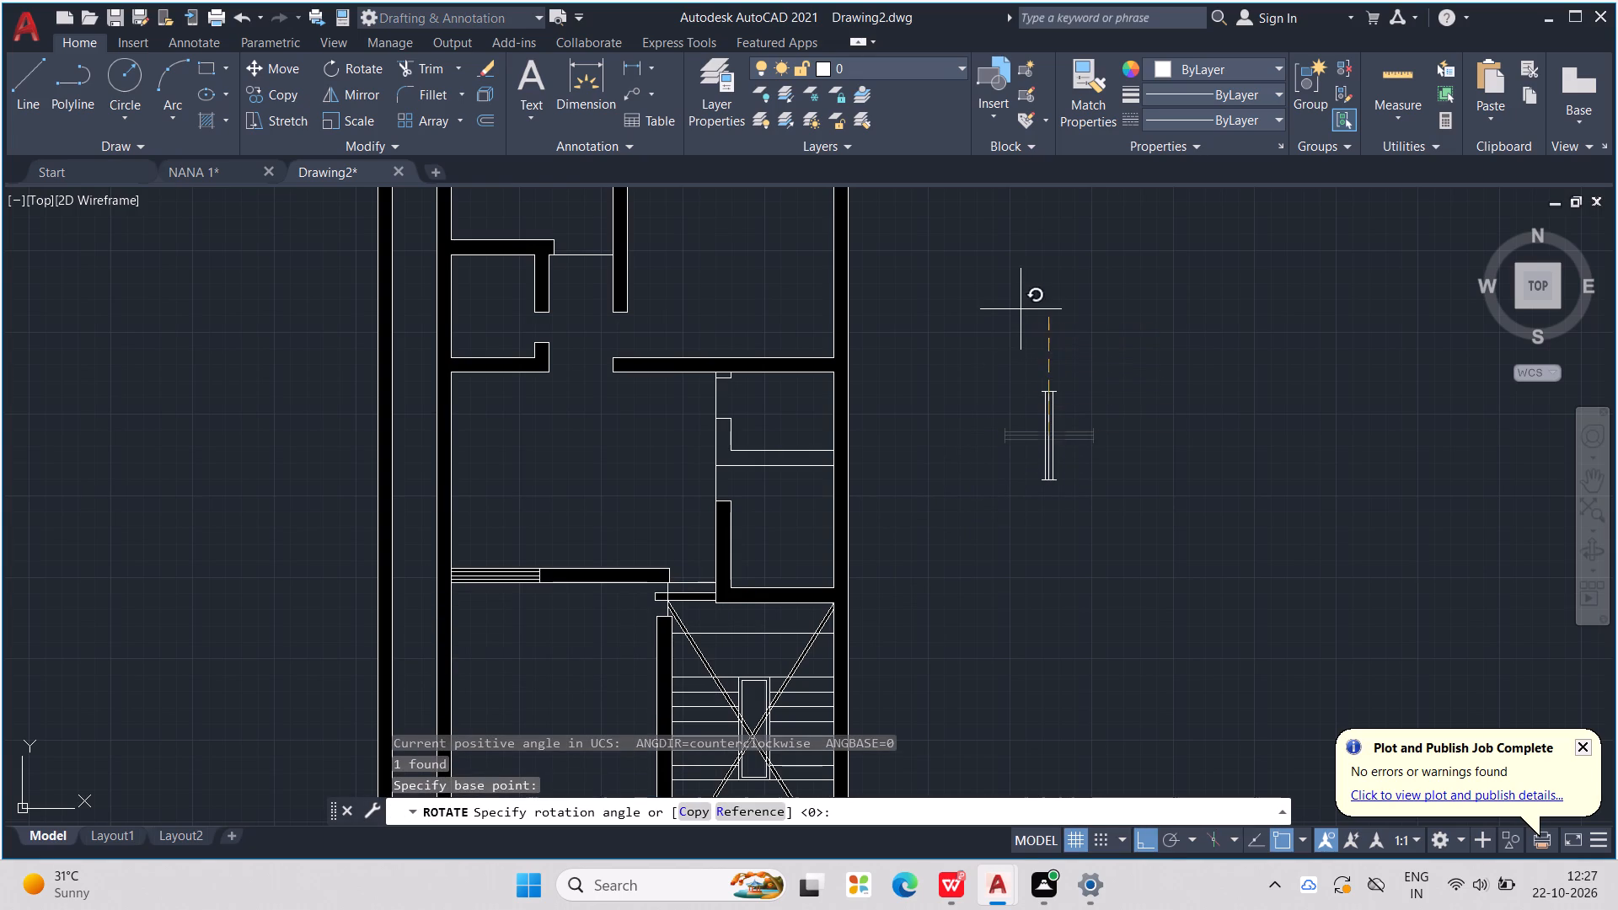
# Cut the vertical window standing east of the plan to the clipboard.
pyautogui.click(1048, 409)
pyautogui.hotkey('ctrl', 'x')
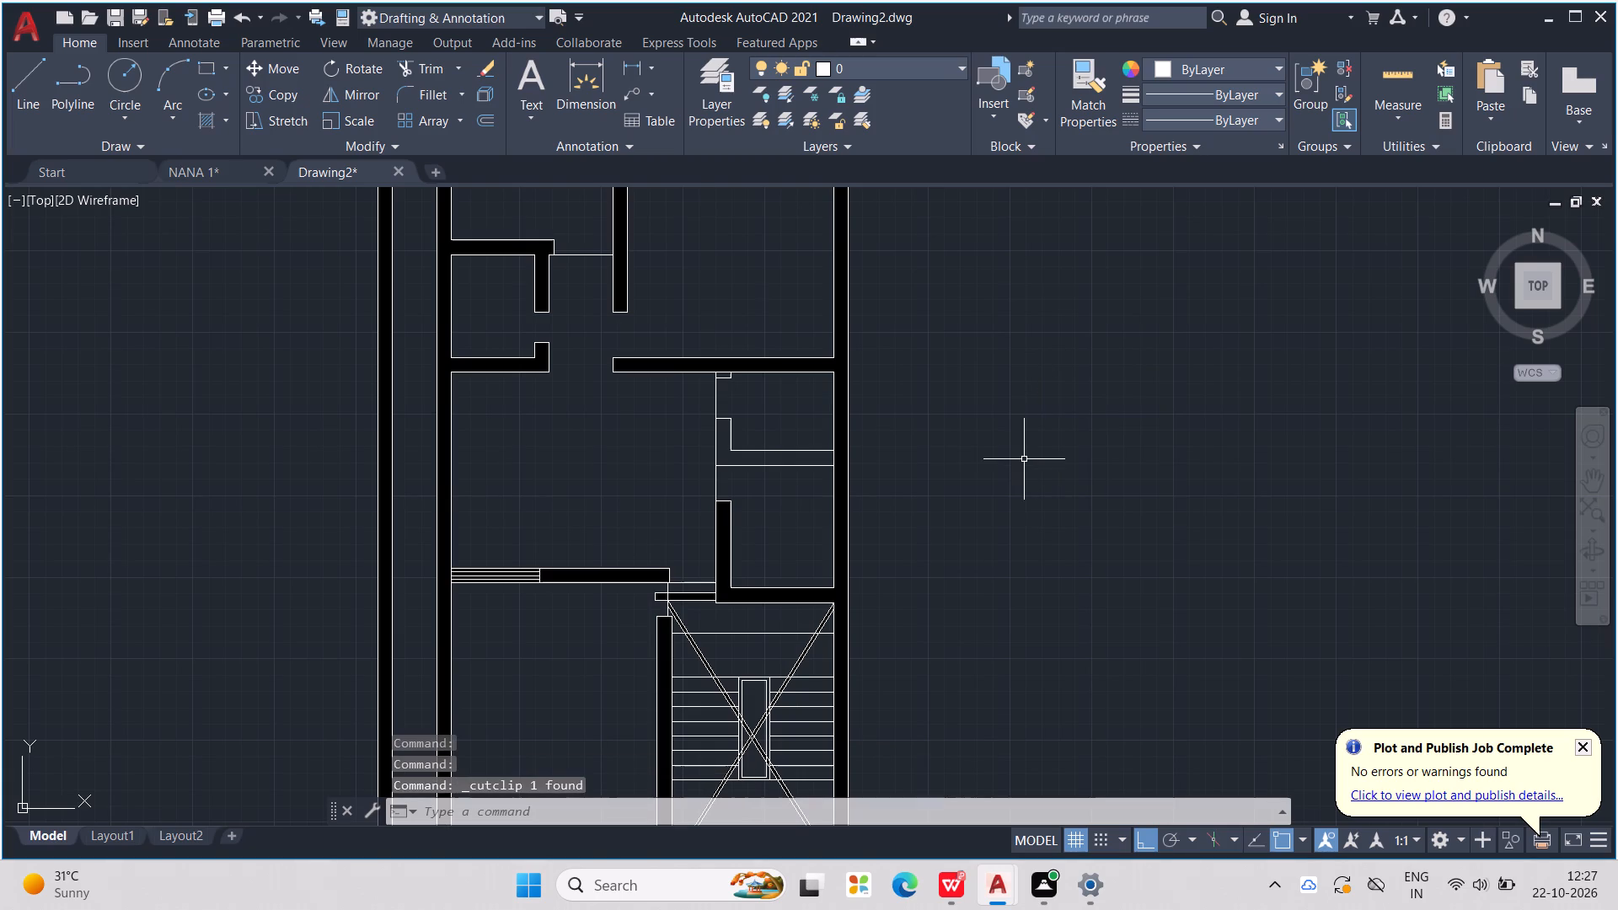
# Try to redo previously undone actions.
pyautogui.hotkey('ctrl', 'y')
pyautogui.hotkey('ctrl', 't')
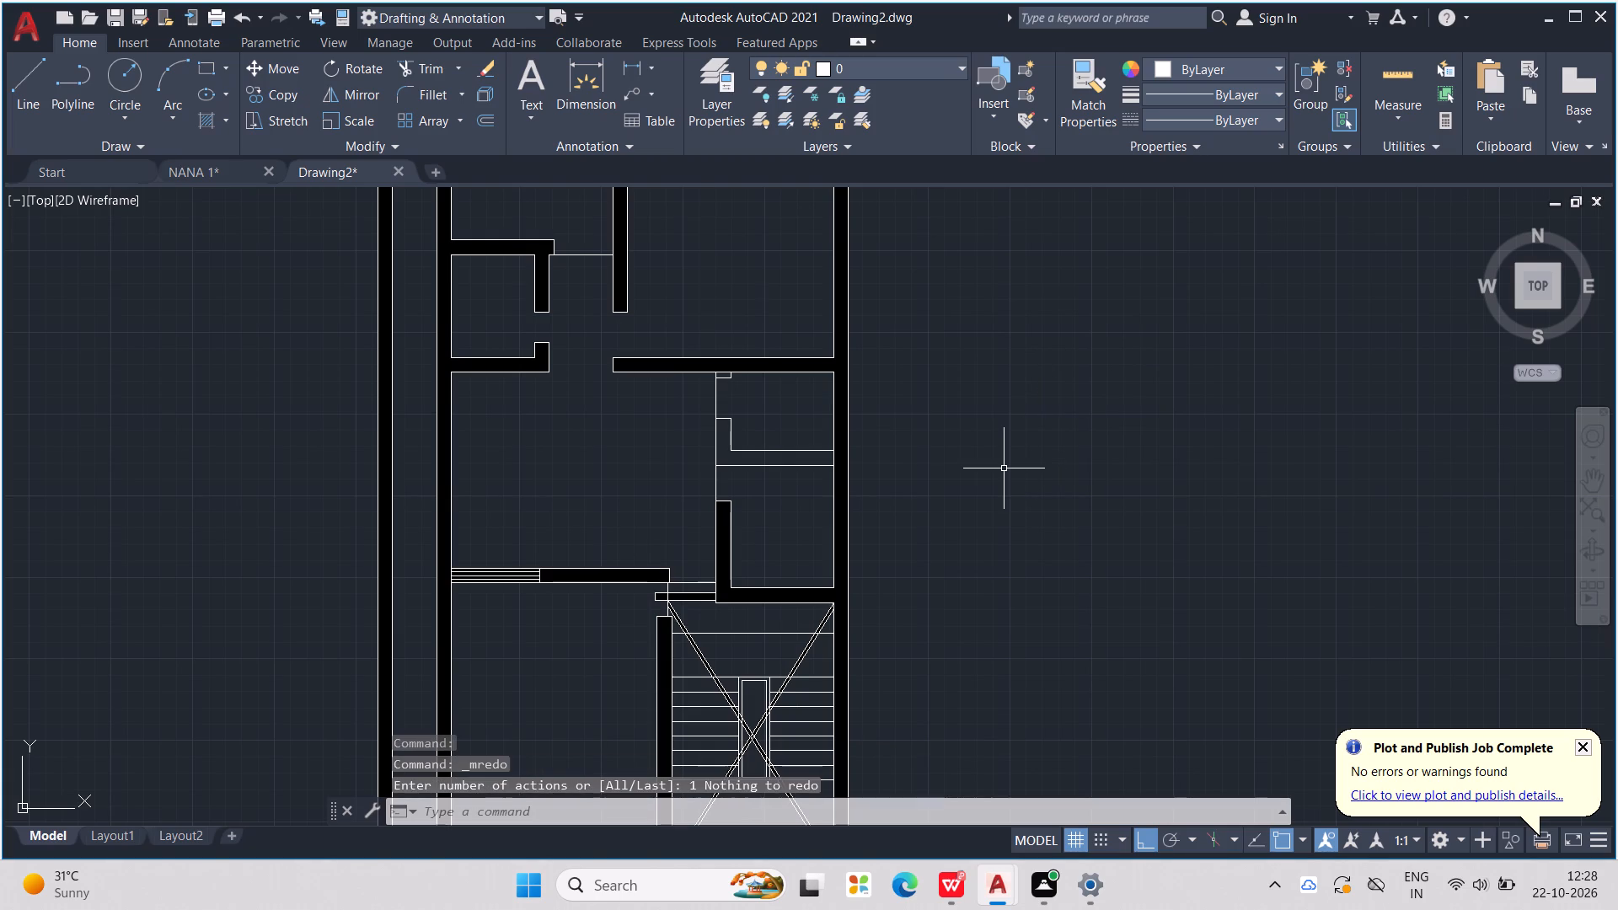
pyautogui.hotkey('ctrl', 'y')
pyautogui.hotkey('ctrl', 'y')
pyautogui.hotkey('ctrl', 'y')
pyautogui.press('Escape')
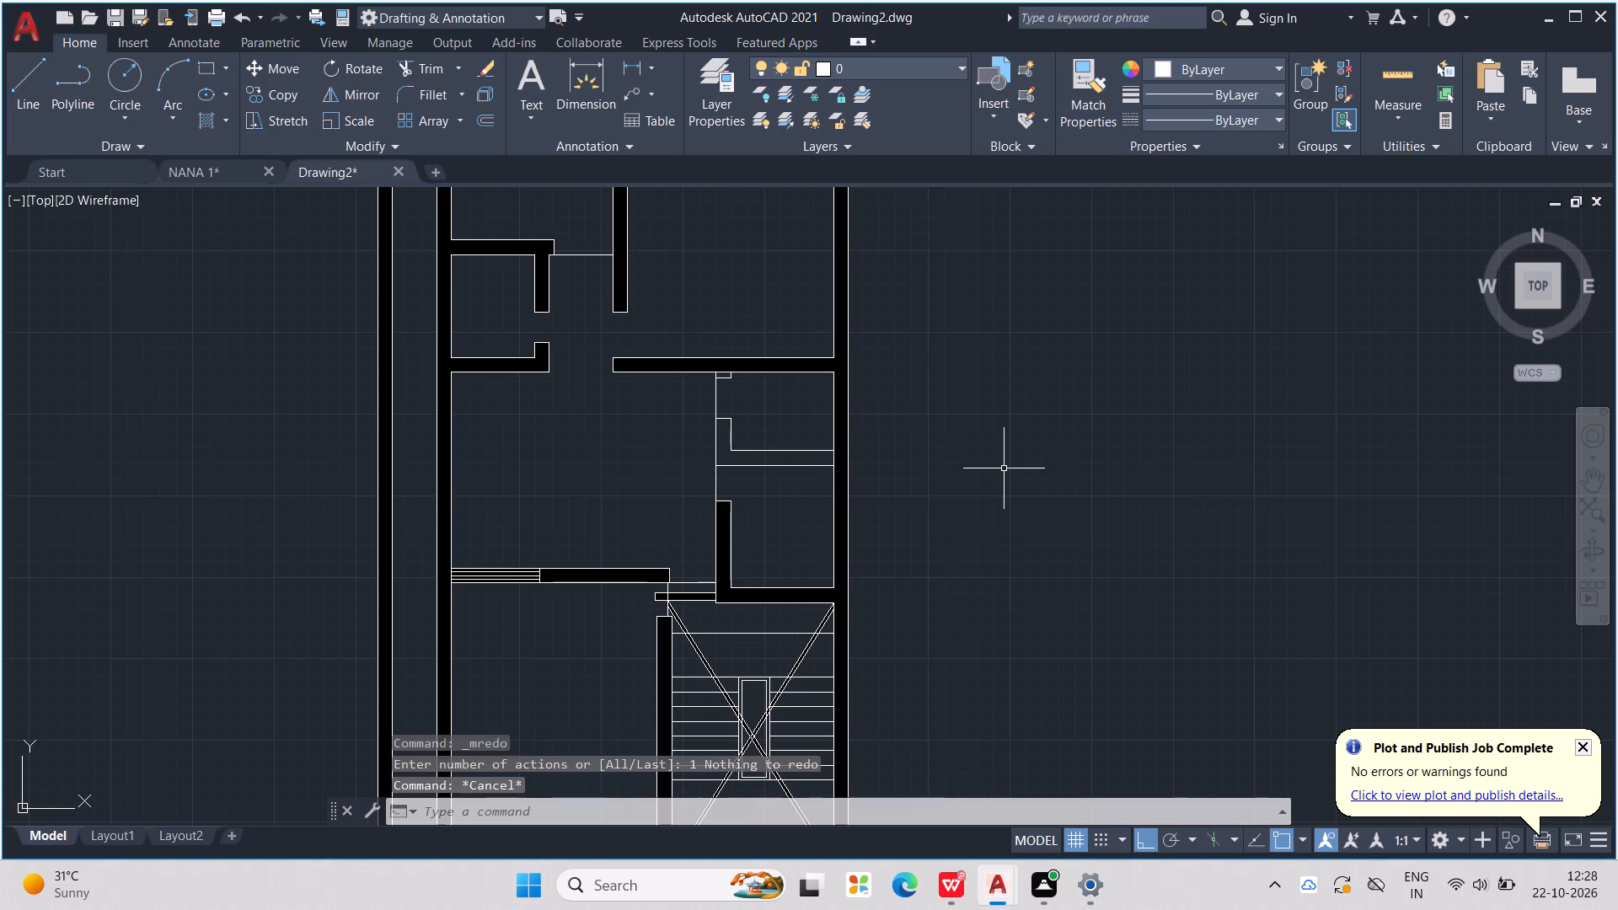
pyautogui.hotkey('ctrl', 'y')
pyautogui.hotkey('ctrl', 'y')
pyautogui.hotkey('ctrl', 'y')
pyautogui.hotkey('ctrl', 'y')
# Copy the window in the southwest room's north wall and paste it in the empty space east of the plan.
pyautogui.scroll(-2, 1003, 469)
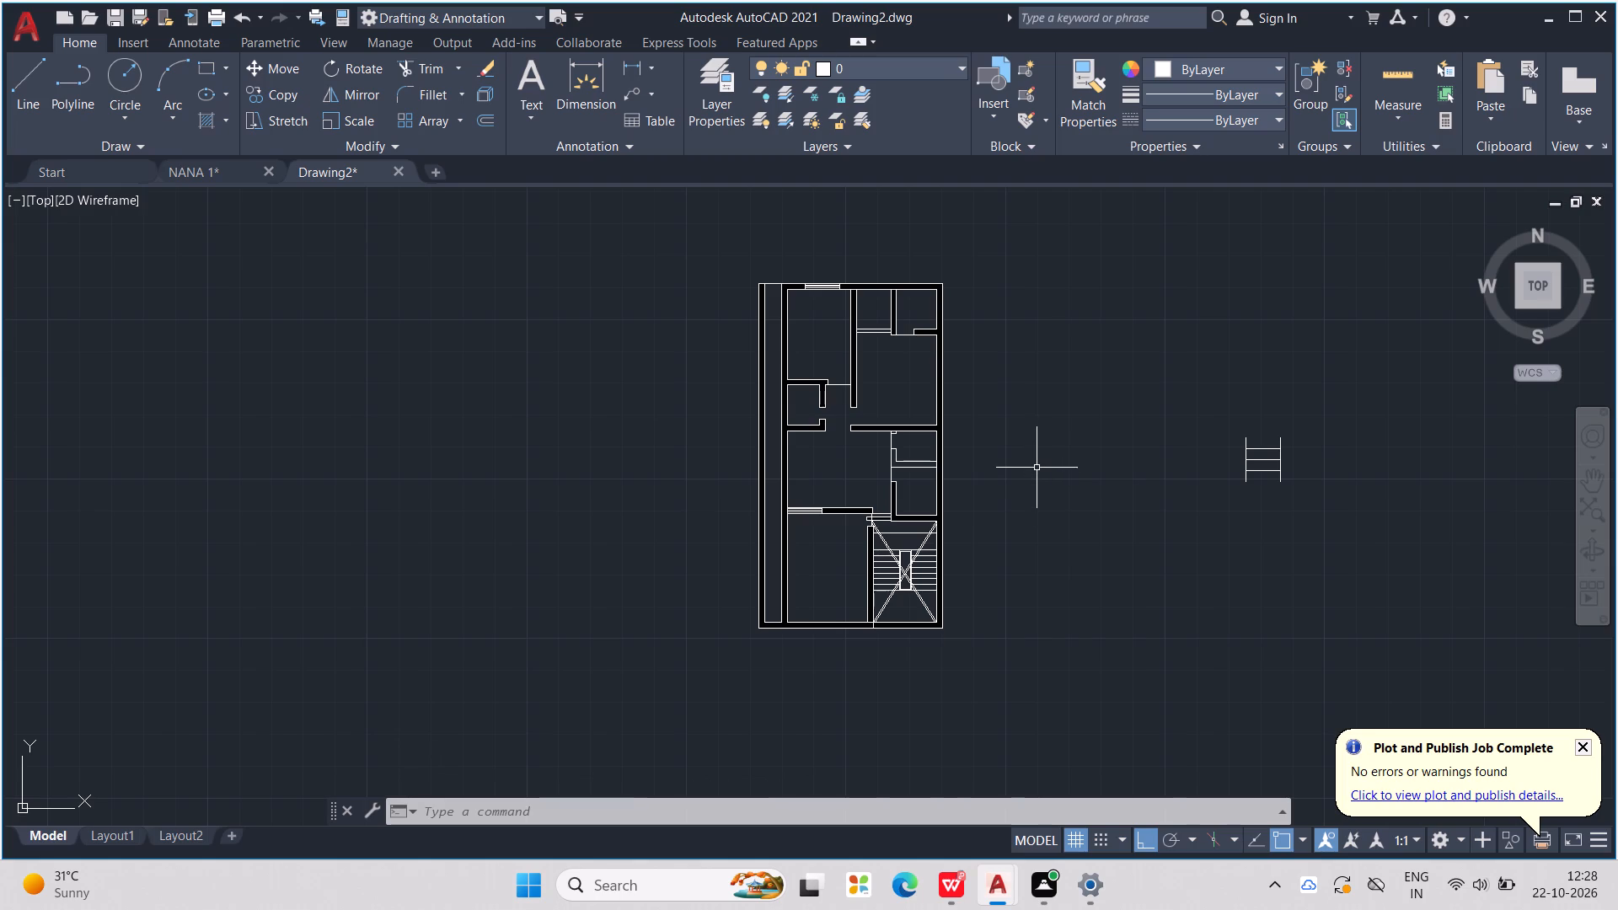
pyautogui.scroll(2, 838, 517)
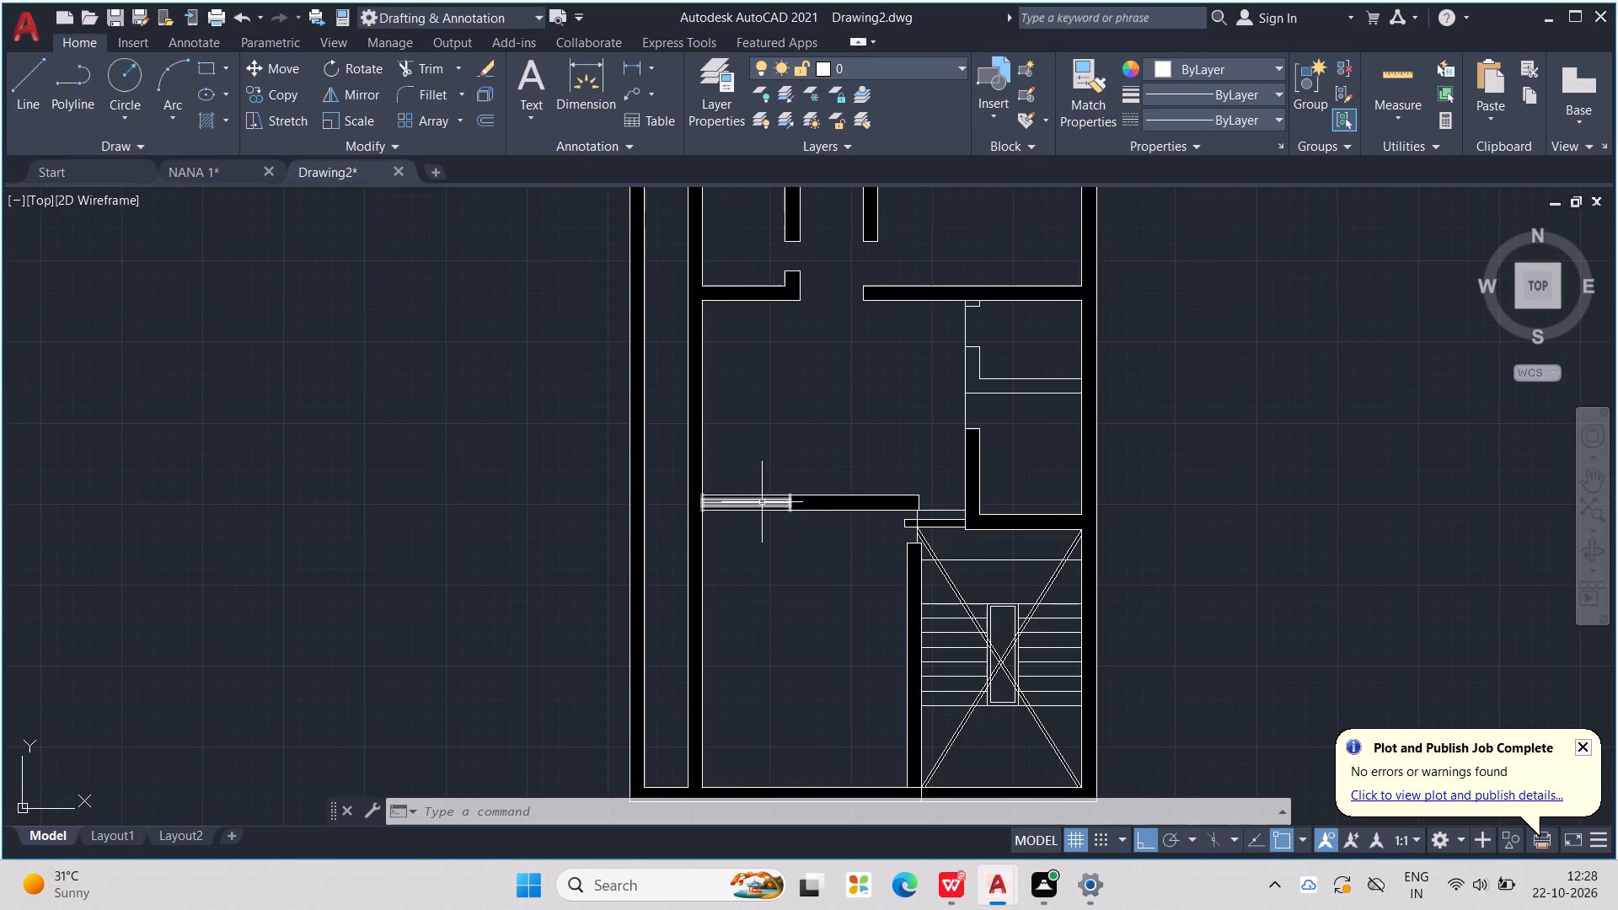
pyautogui.click(762, 502)
pyautogui.hotkey('ctrl', 'c')
pyautogui.hotkey('ctrl', 'v')
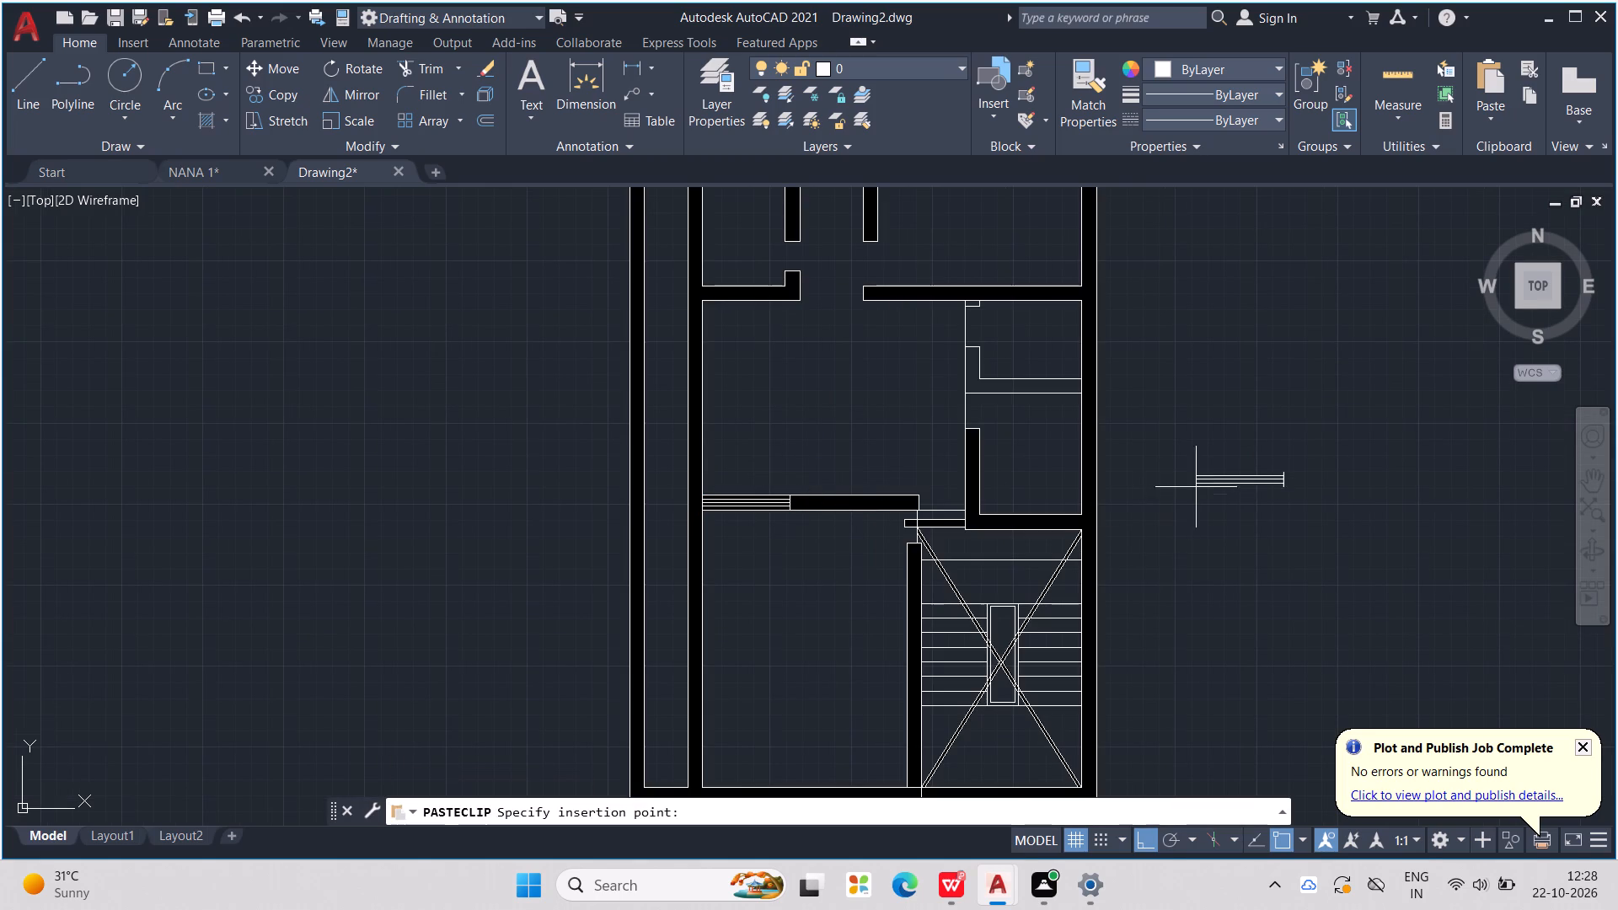
pyautogui.click(1200, 484)
# Rotate the pasted window east of the plan so that it stands vertical.
pyautogui.click(1210, 481)
pyautogui.press('r')
pyautogui.press('o')
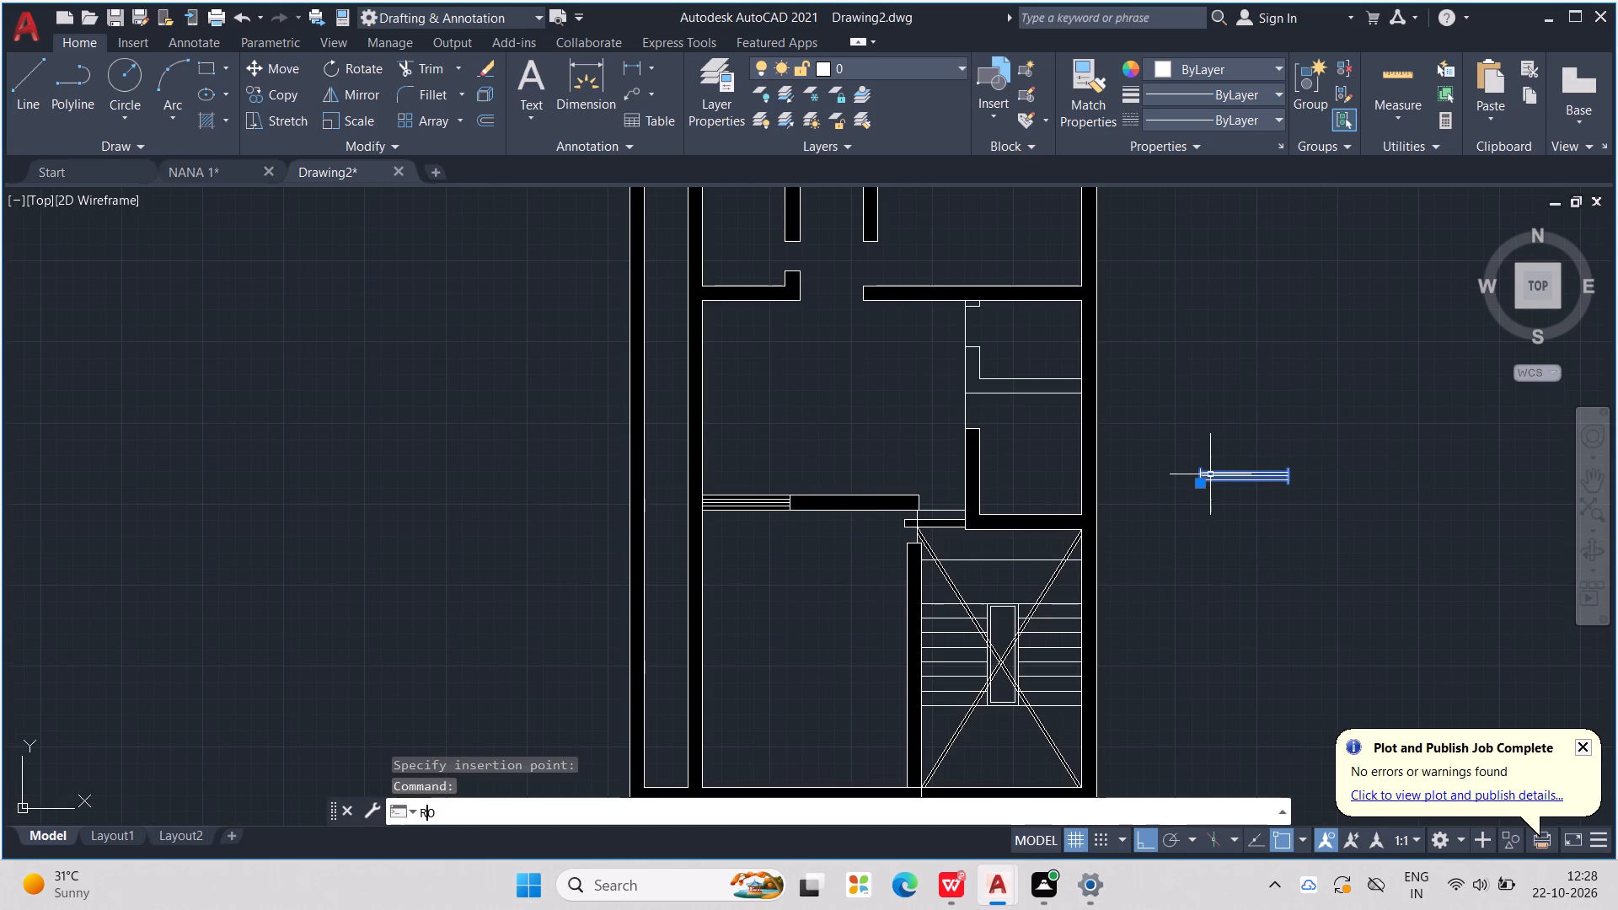
pyautogui.press('Return')
pyautogui.click(1212, 474)
pyautogui.click(1220, 343)
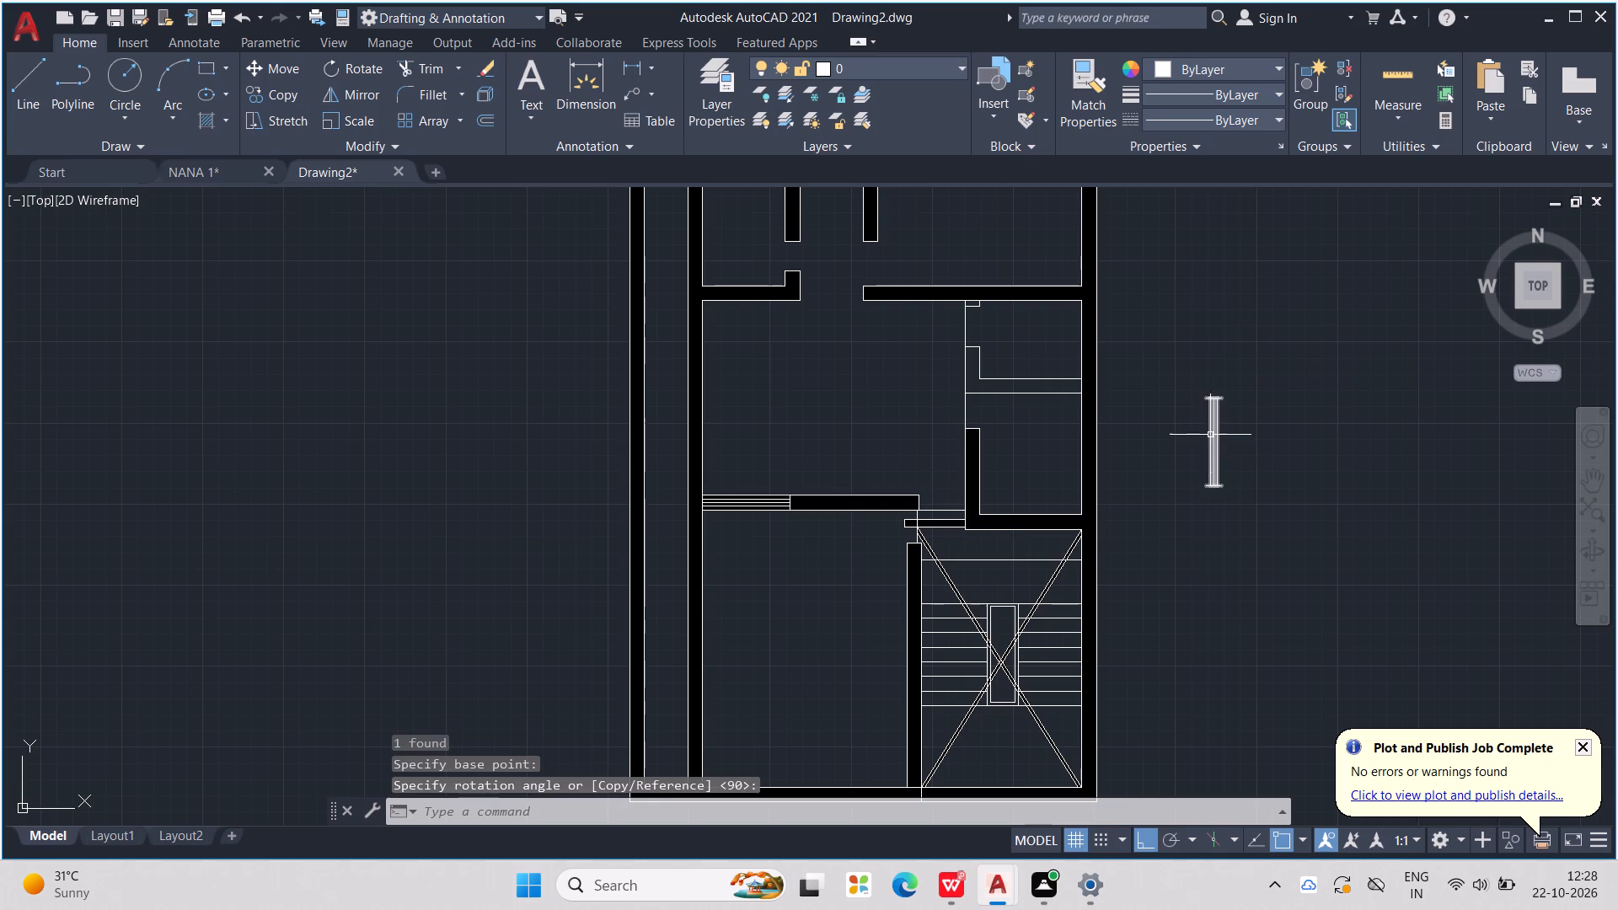
# Copy the vertical window and paste it into the southwest room's west wall, near the wall's south end.
pyautogui.click(1211, 432)
pyautogui.hotkey('ctrl', 'c')
pyautogui.hotkey('ctrl', 'v')
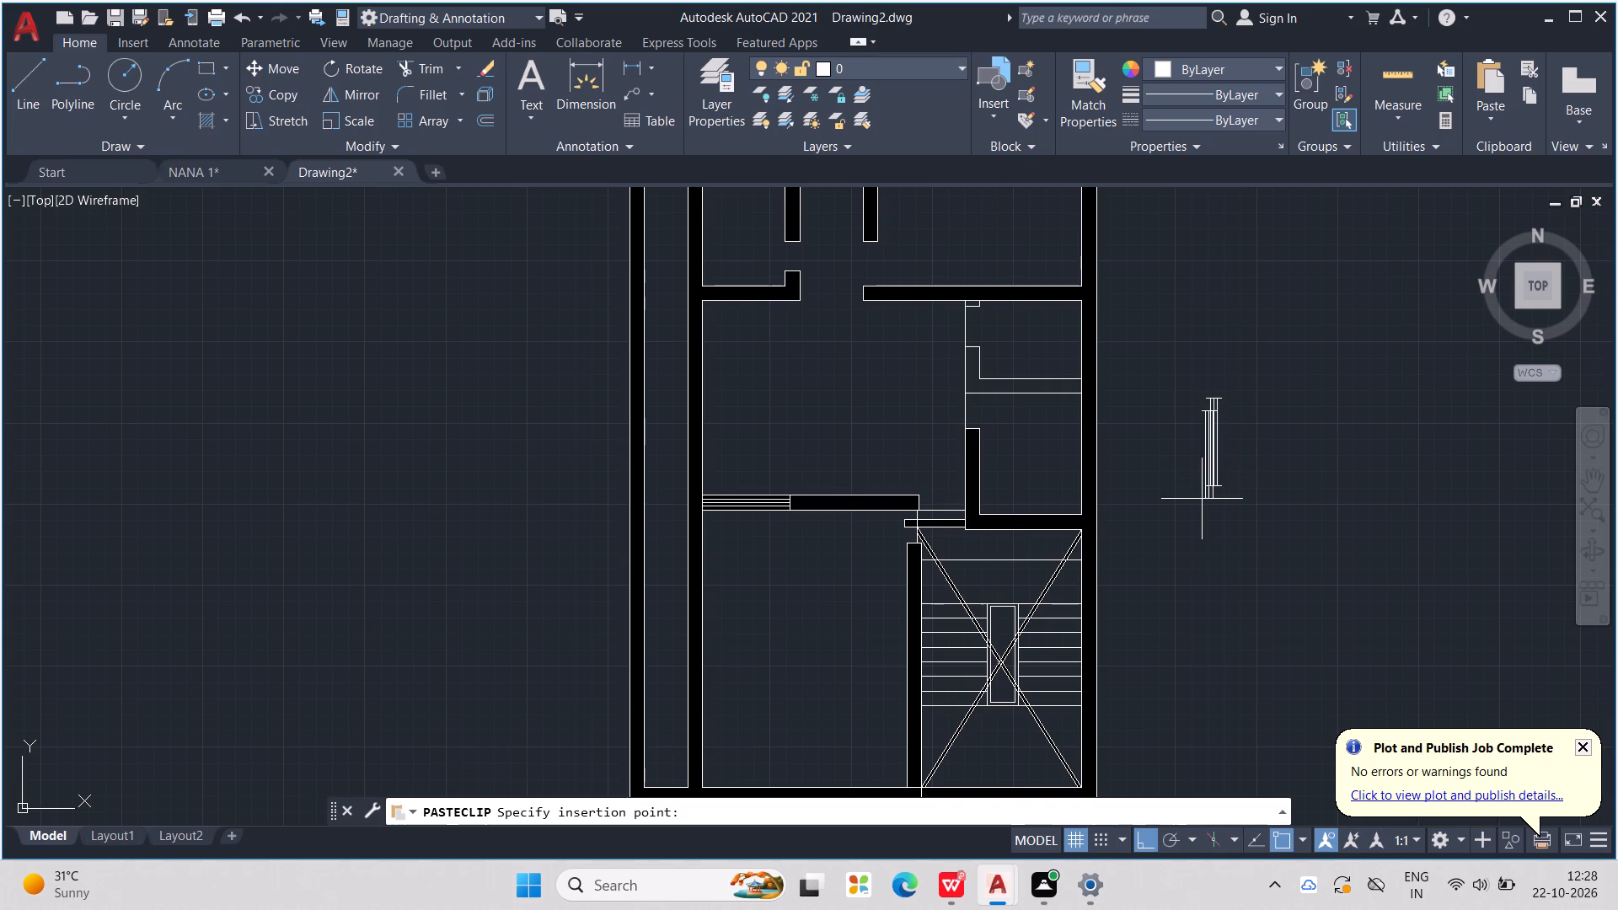
pyautogui.moveTo(1201, 499); pyautogui.dragTo(1155, 522, button='middle')
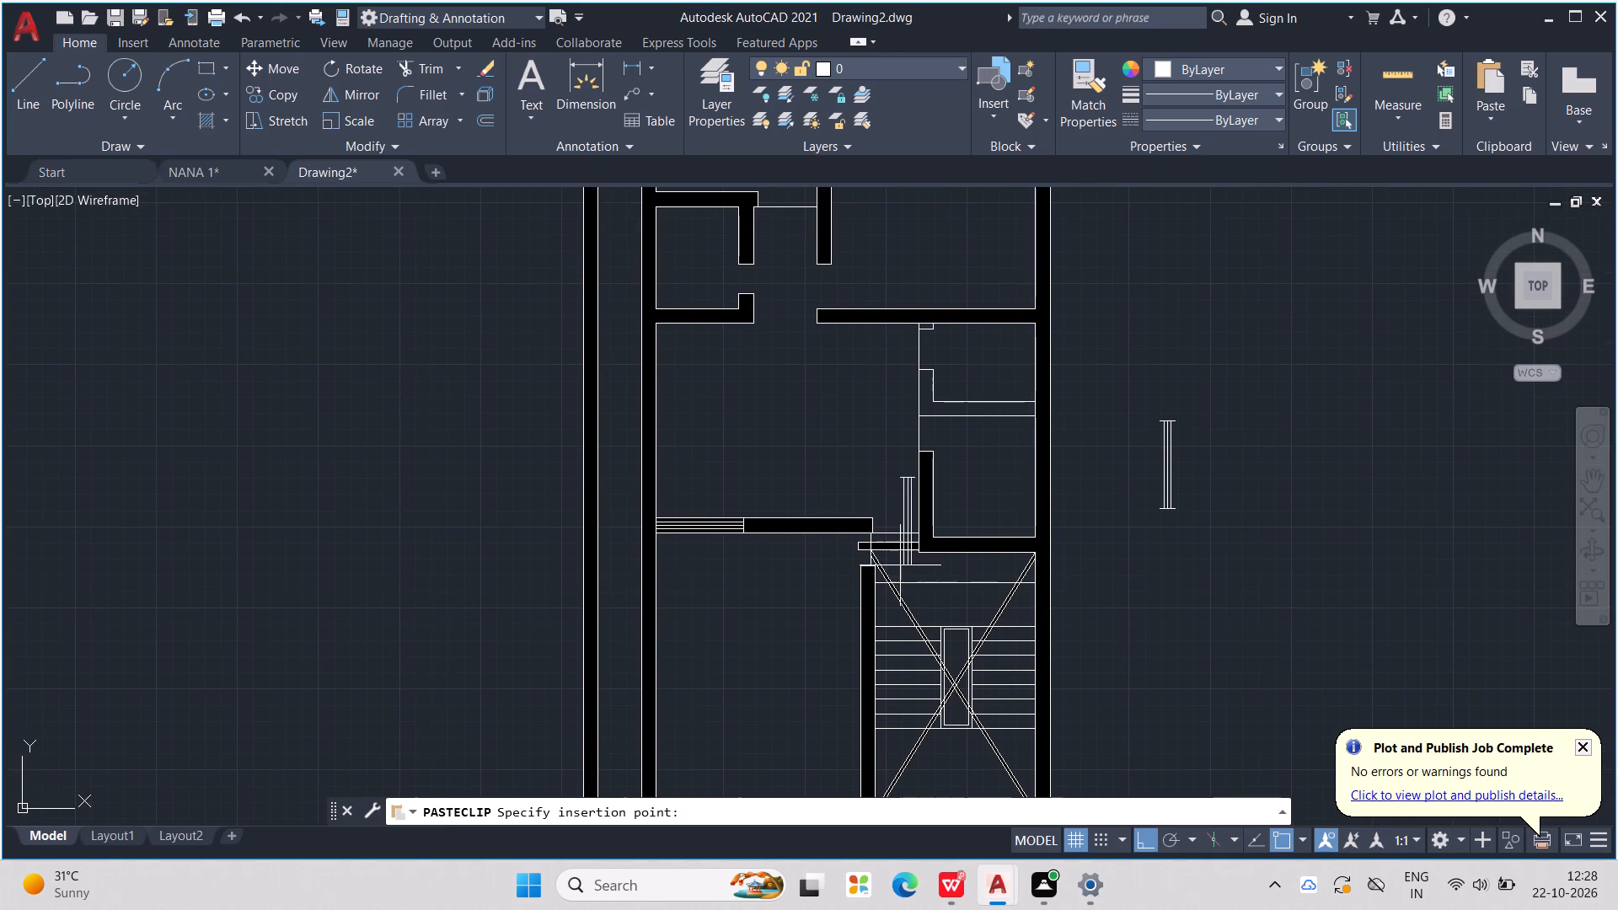
pyautogui.moveTo(829, 614); pyautogui.dragTo(918, 505, button='middle')
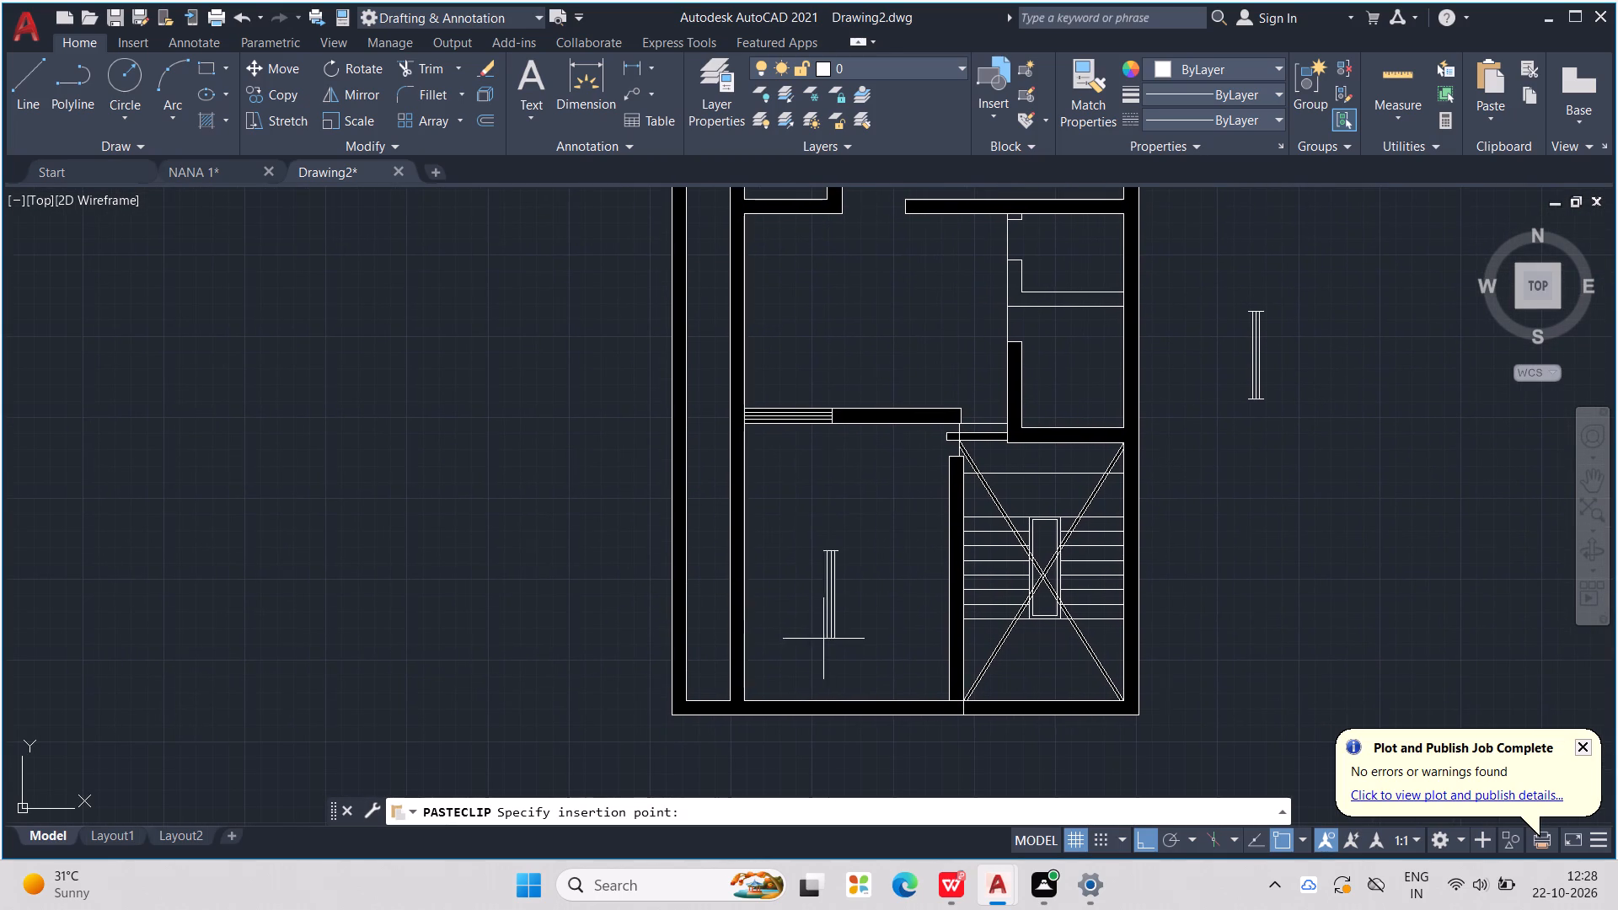
pyautogui.scroll(2, 726, 670)
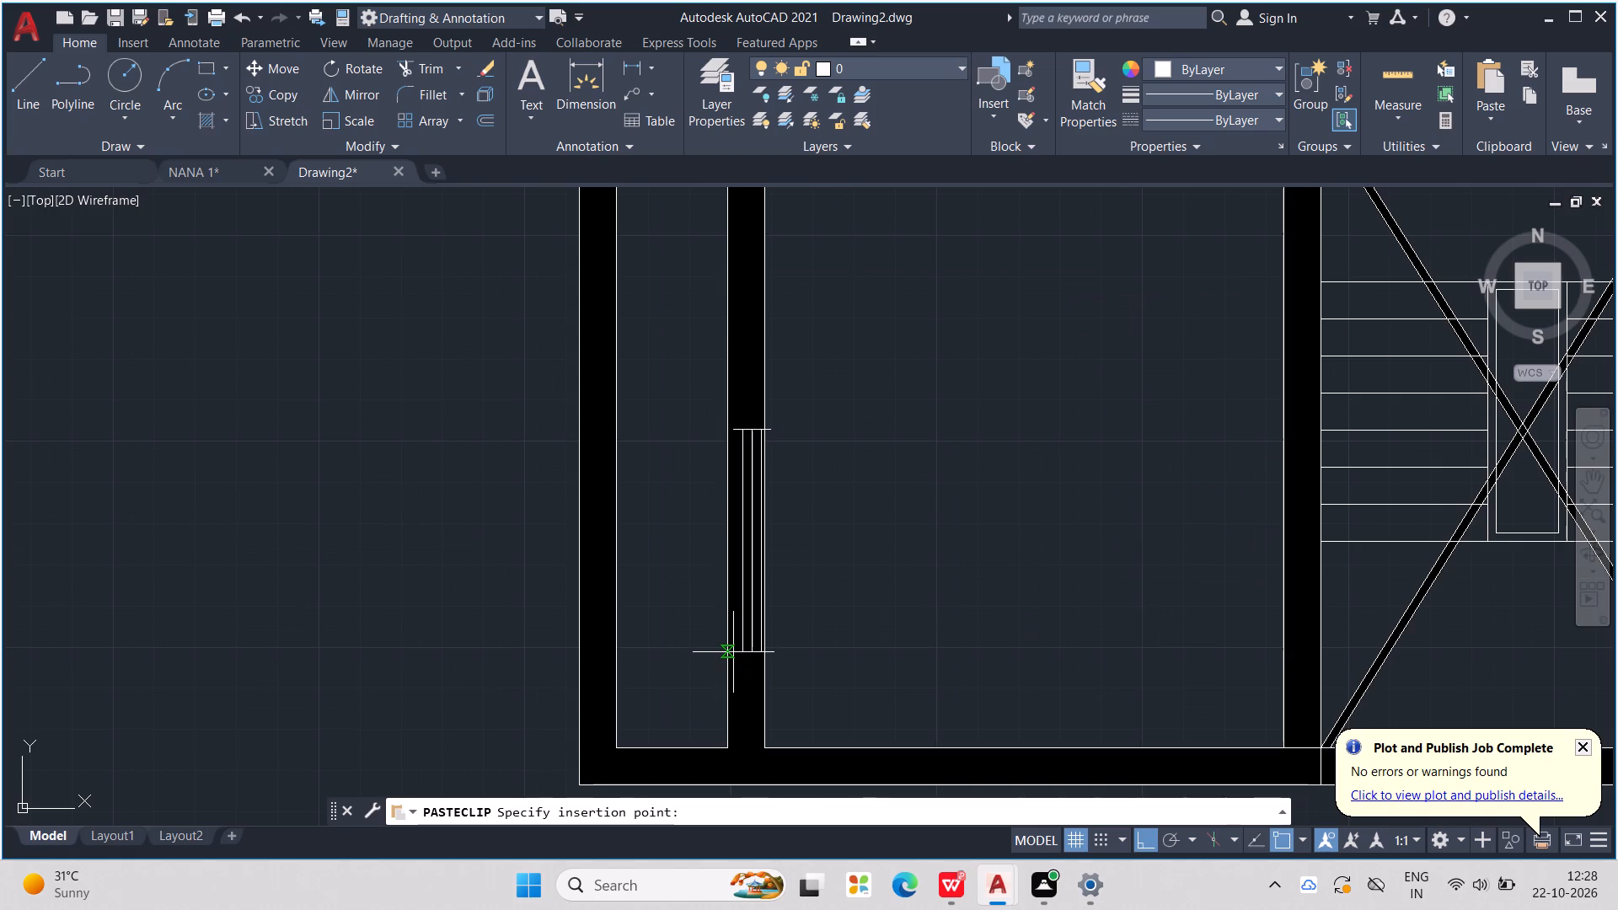
pyautogui.click(728, 658)
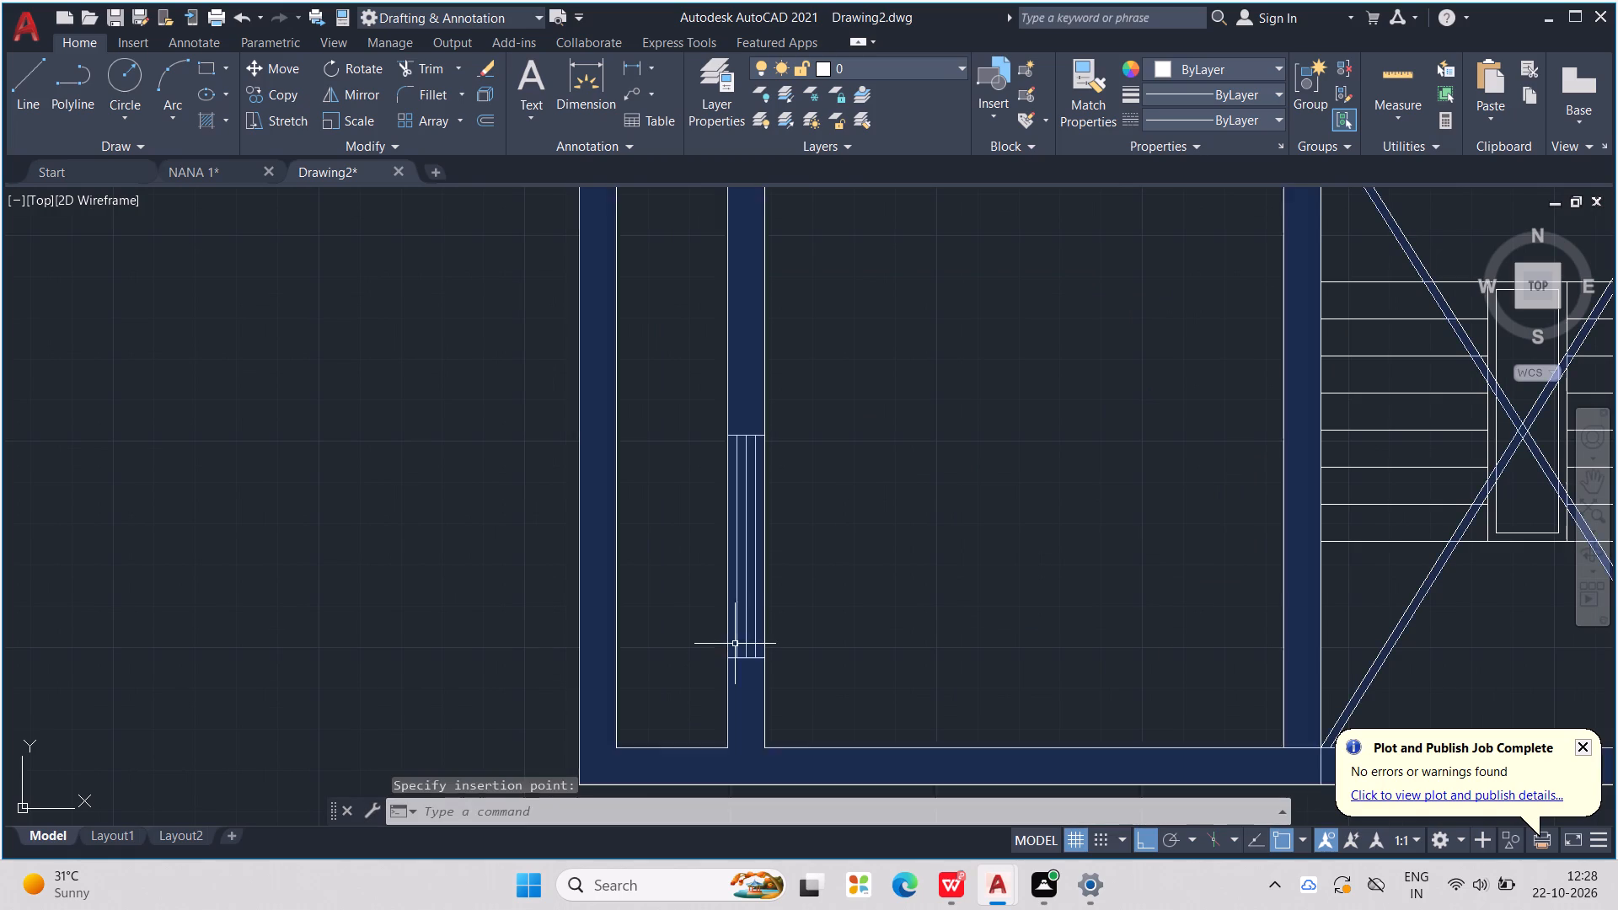
# Paste the vertical window into the west wall of the middle room, north of the southwest room.
pyautogui.click(737, 639)
pyautogui.hotkey('ctrl', 'v')
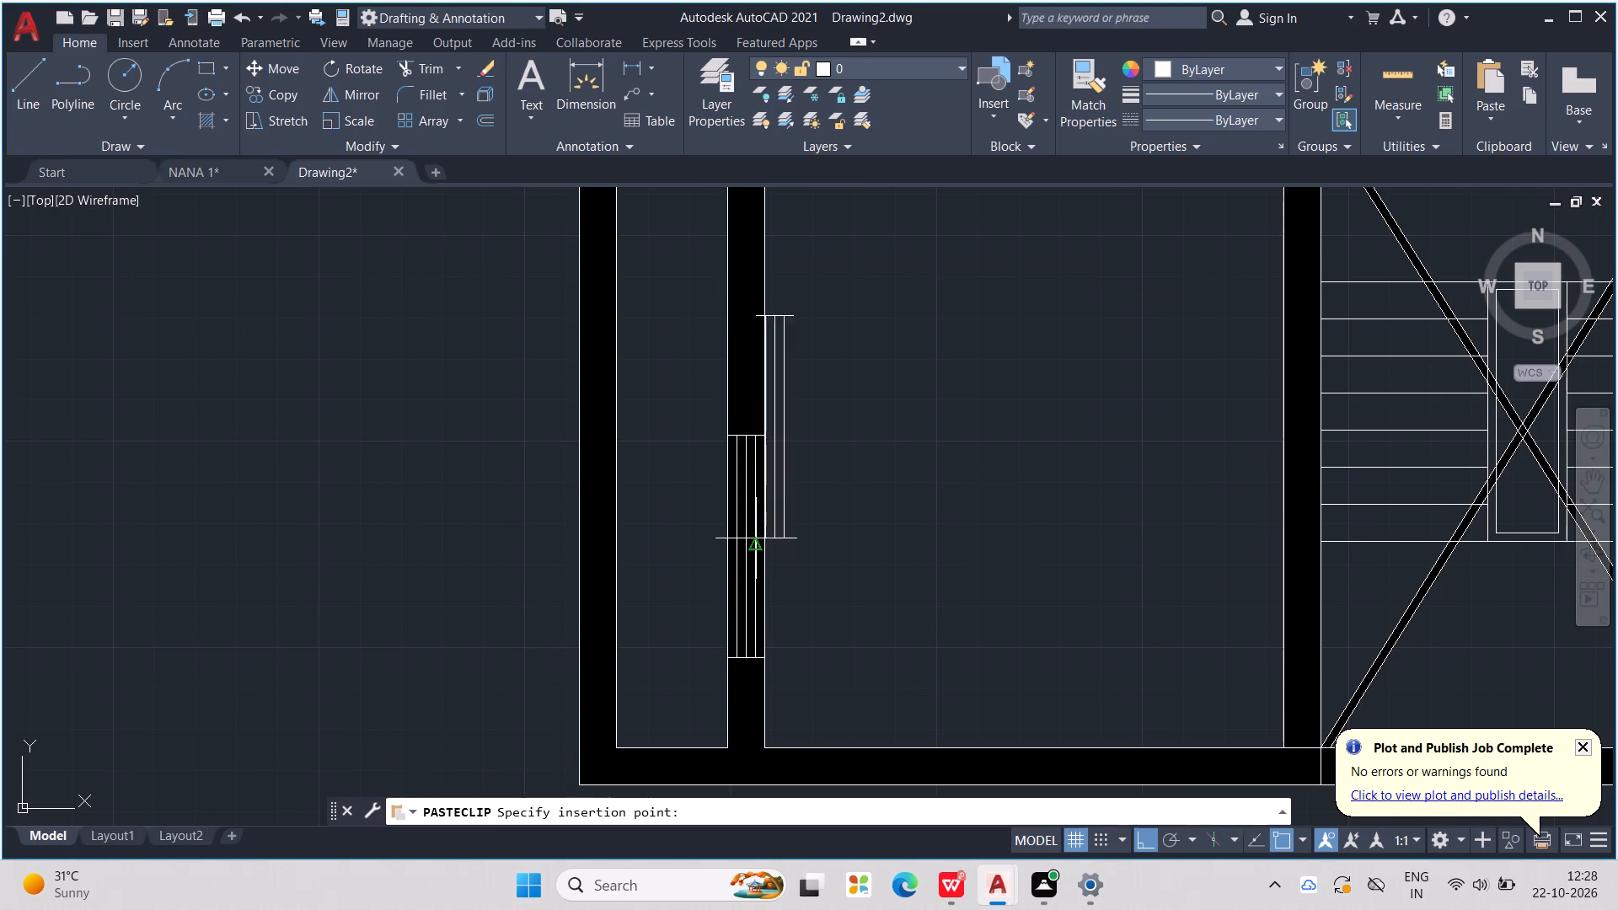
pyautogui.moveTo(752, 500); pyautogui.dragTo(745, 624, button='middle')
pyautogui.scroll(-1, 743, 556)
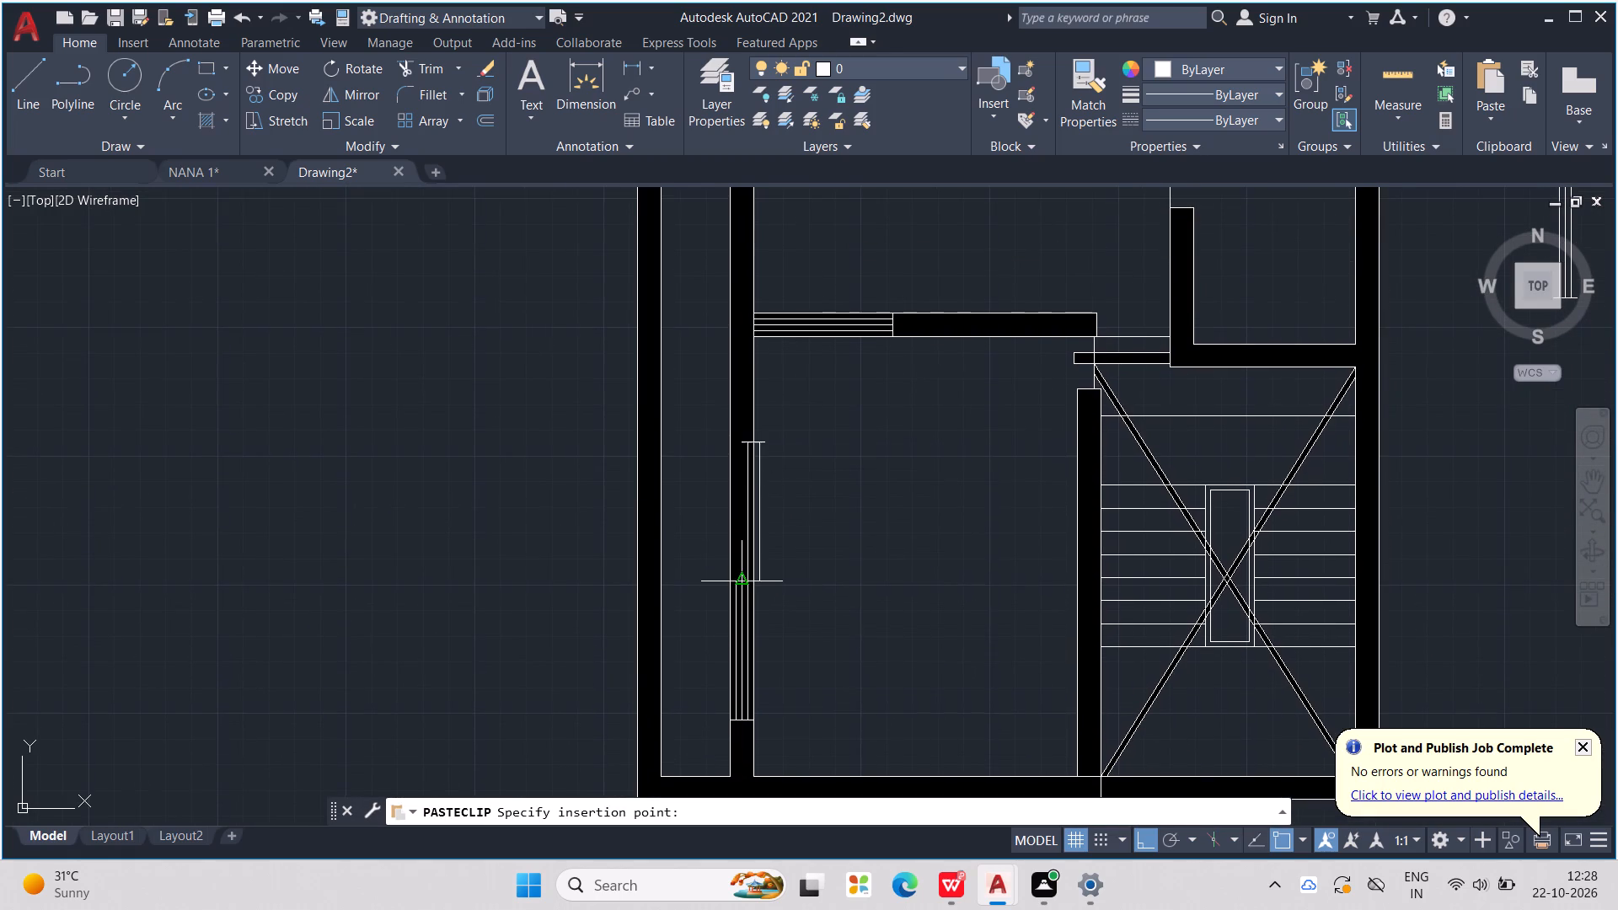
pyautogui.scroll(-1, 754, 497)
pyautogui.moveTo(754, 497); pyautogui.dragTo(758, 643, button='middle')
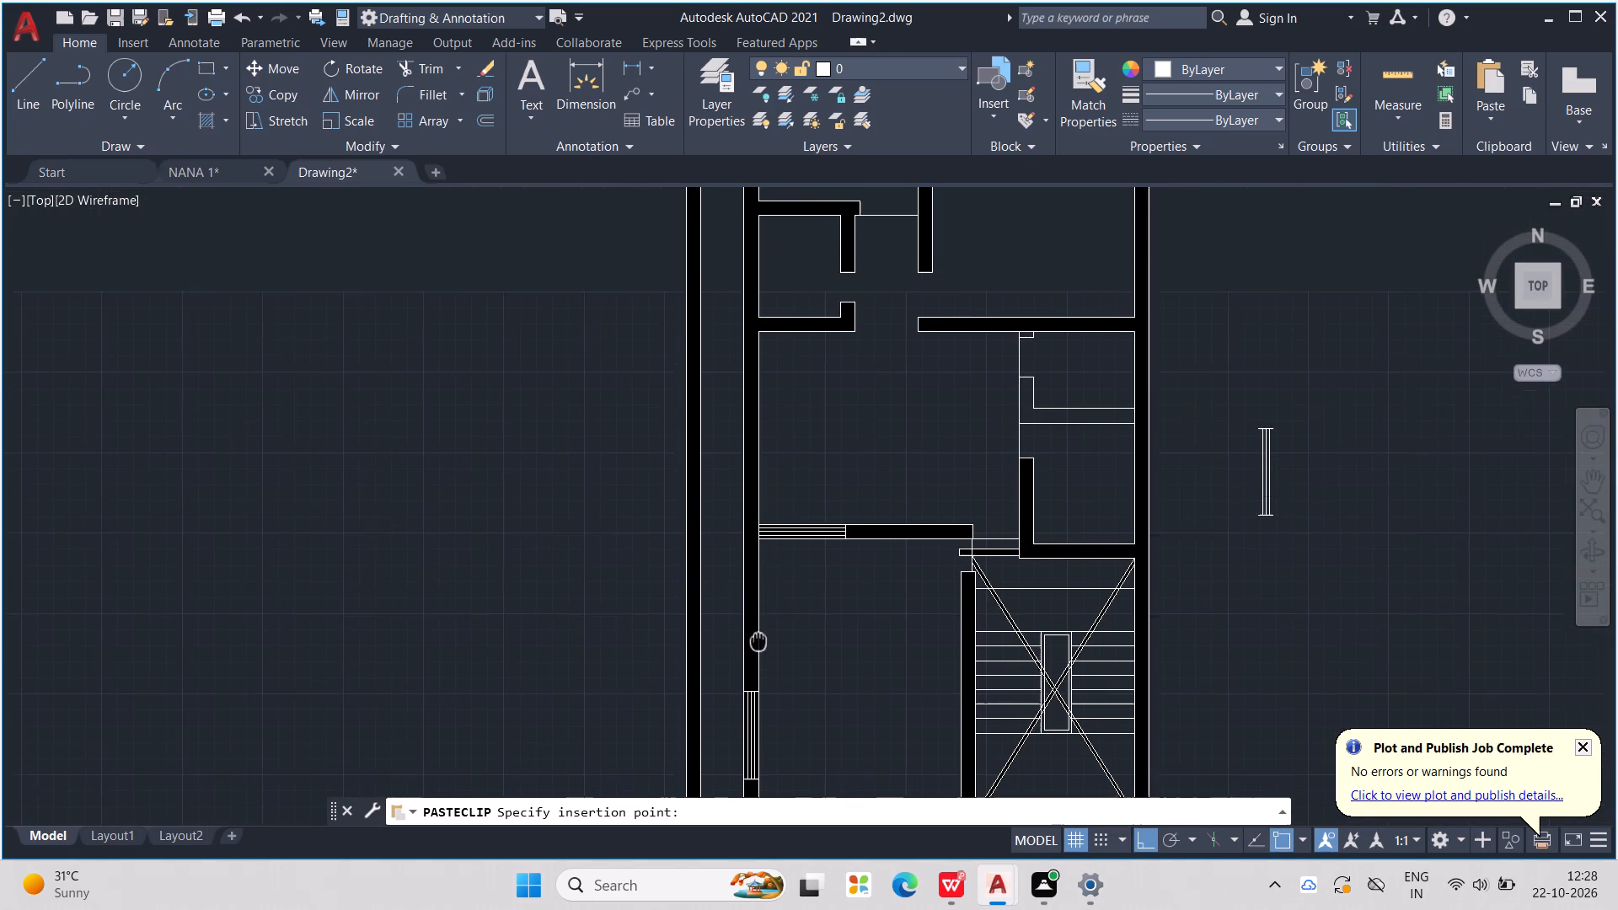
pyautogui.moveTo(758, 643); pyautogui.dragTo(761, 644, button='middle')
pyautogui.click(751, 483)
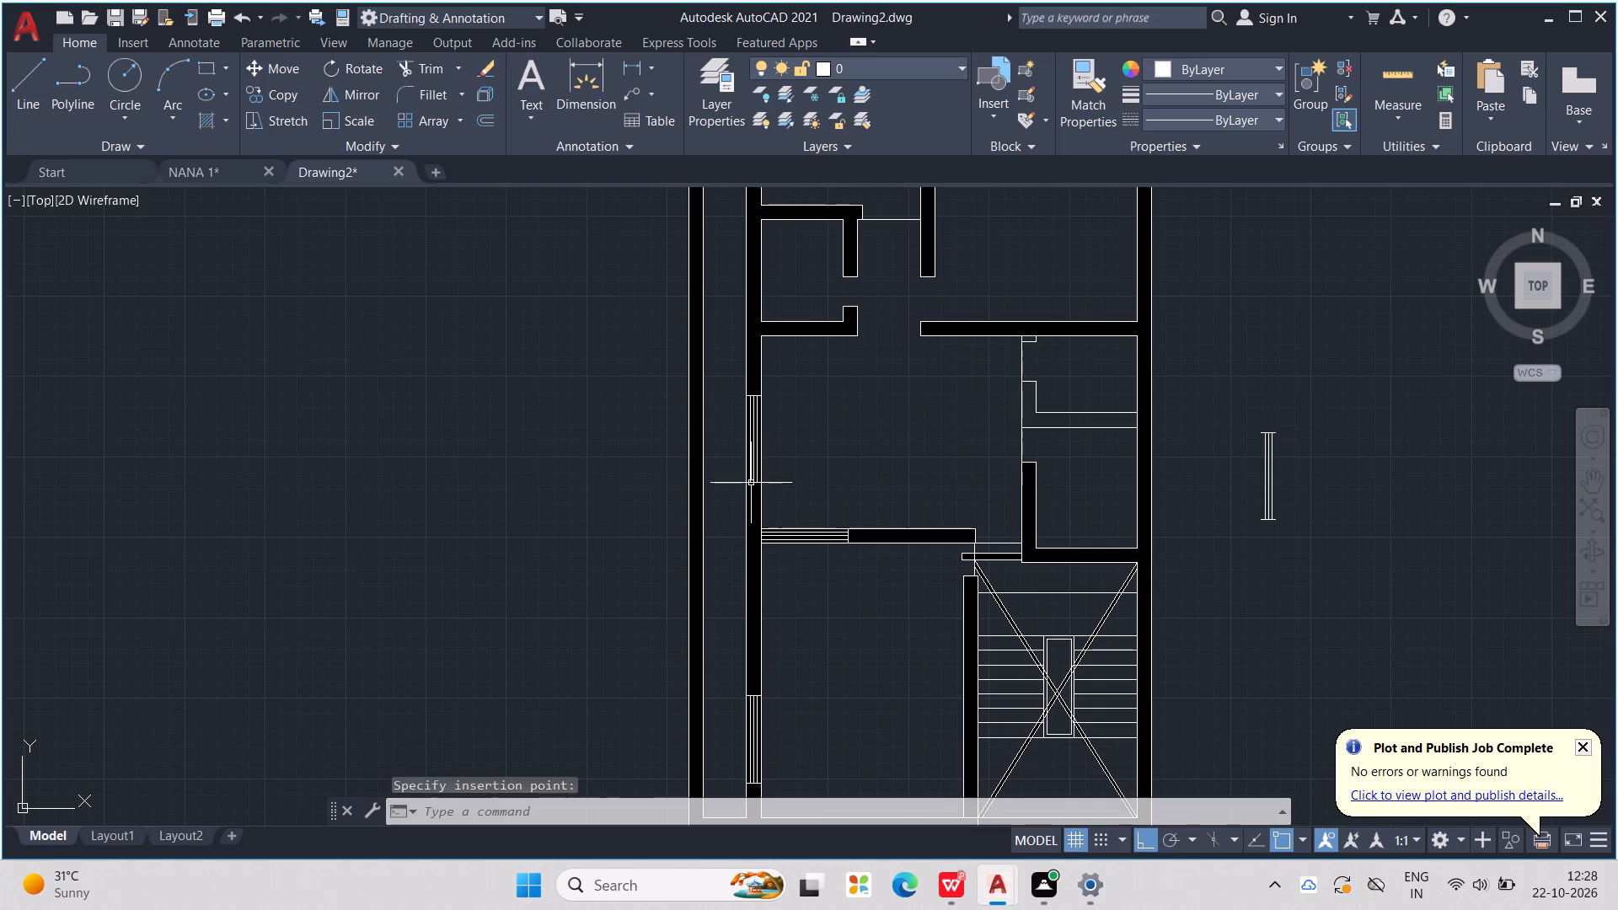
# Paste the vertical window into the northwest room's west wall.
pyautogui.moveTo(800, 478); pyautogui.dragTo(756, 746, button='middle')
pyautogui.hotkey('ctrl', 'v')
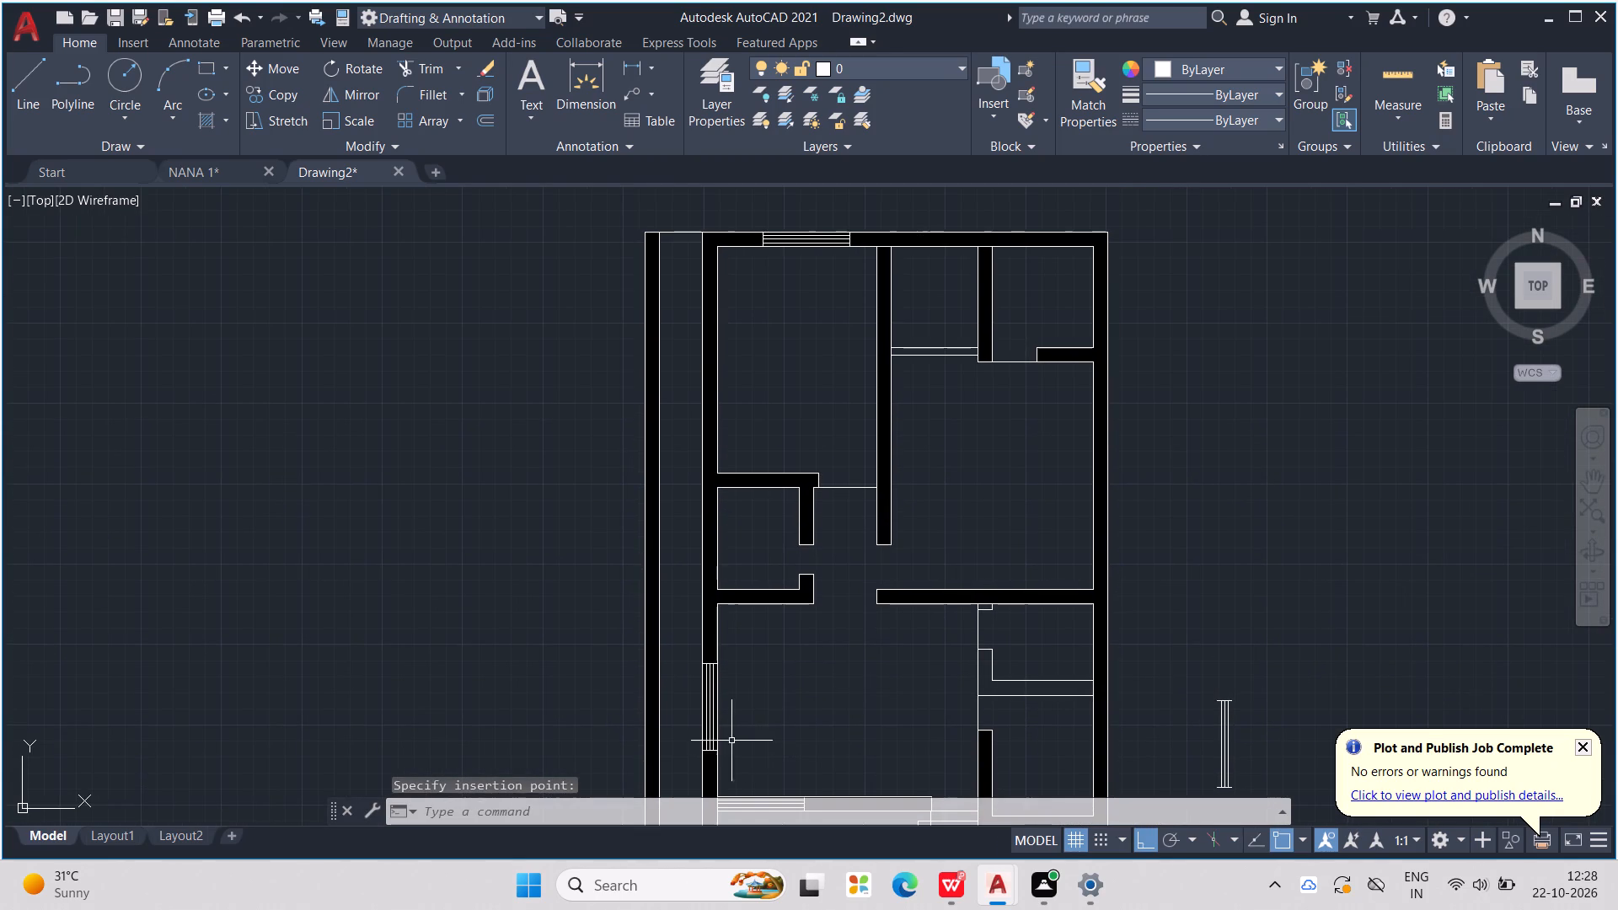
pyautogui.click(703, 403)
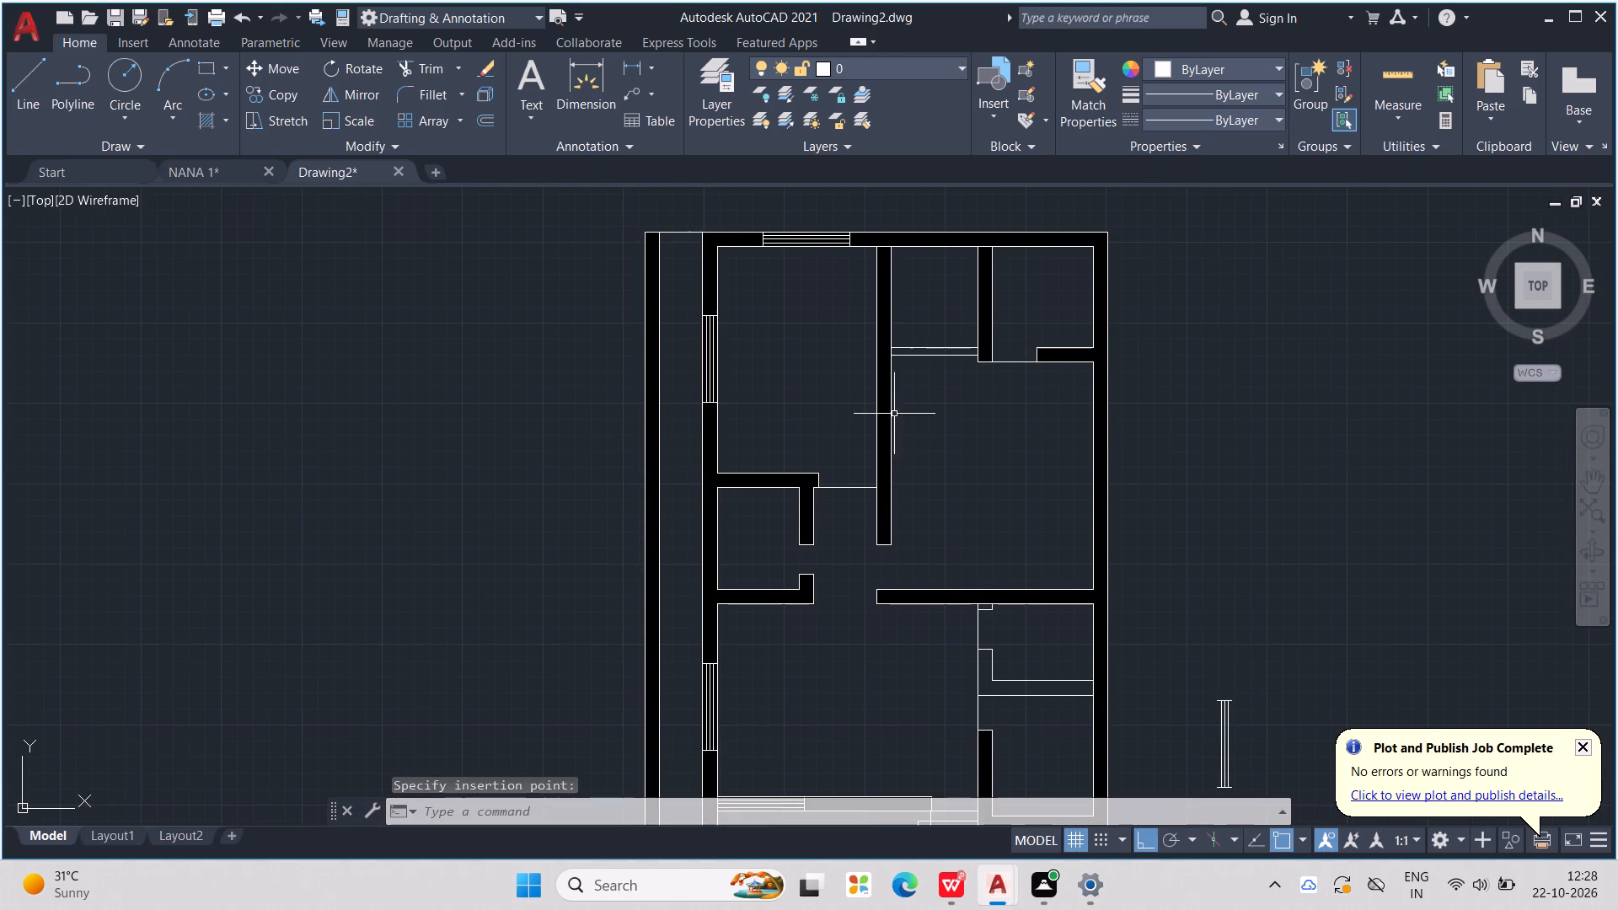
# Paste another vertical window in the empty space east of the plan's northeast corner.
pyautogui.hotkey('ctrl', 'v')
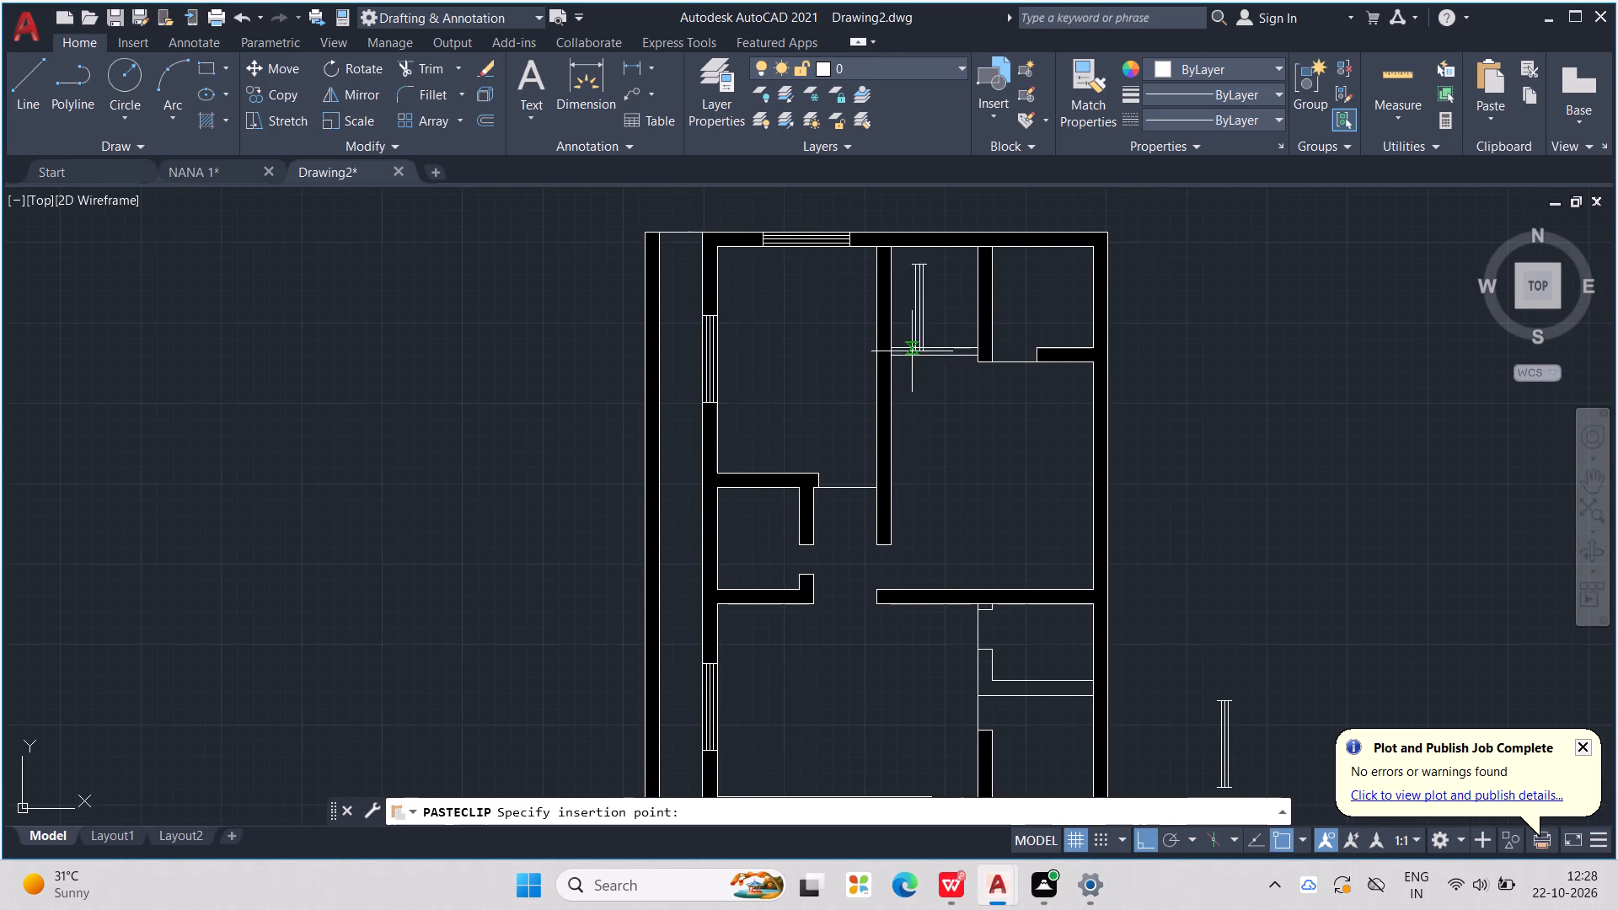
pyautogui.scroll(2, 878, 342)
pyautogui.moveTo(877, 351); pyautogui.dragTo(761, 581, button='middle')
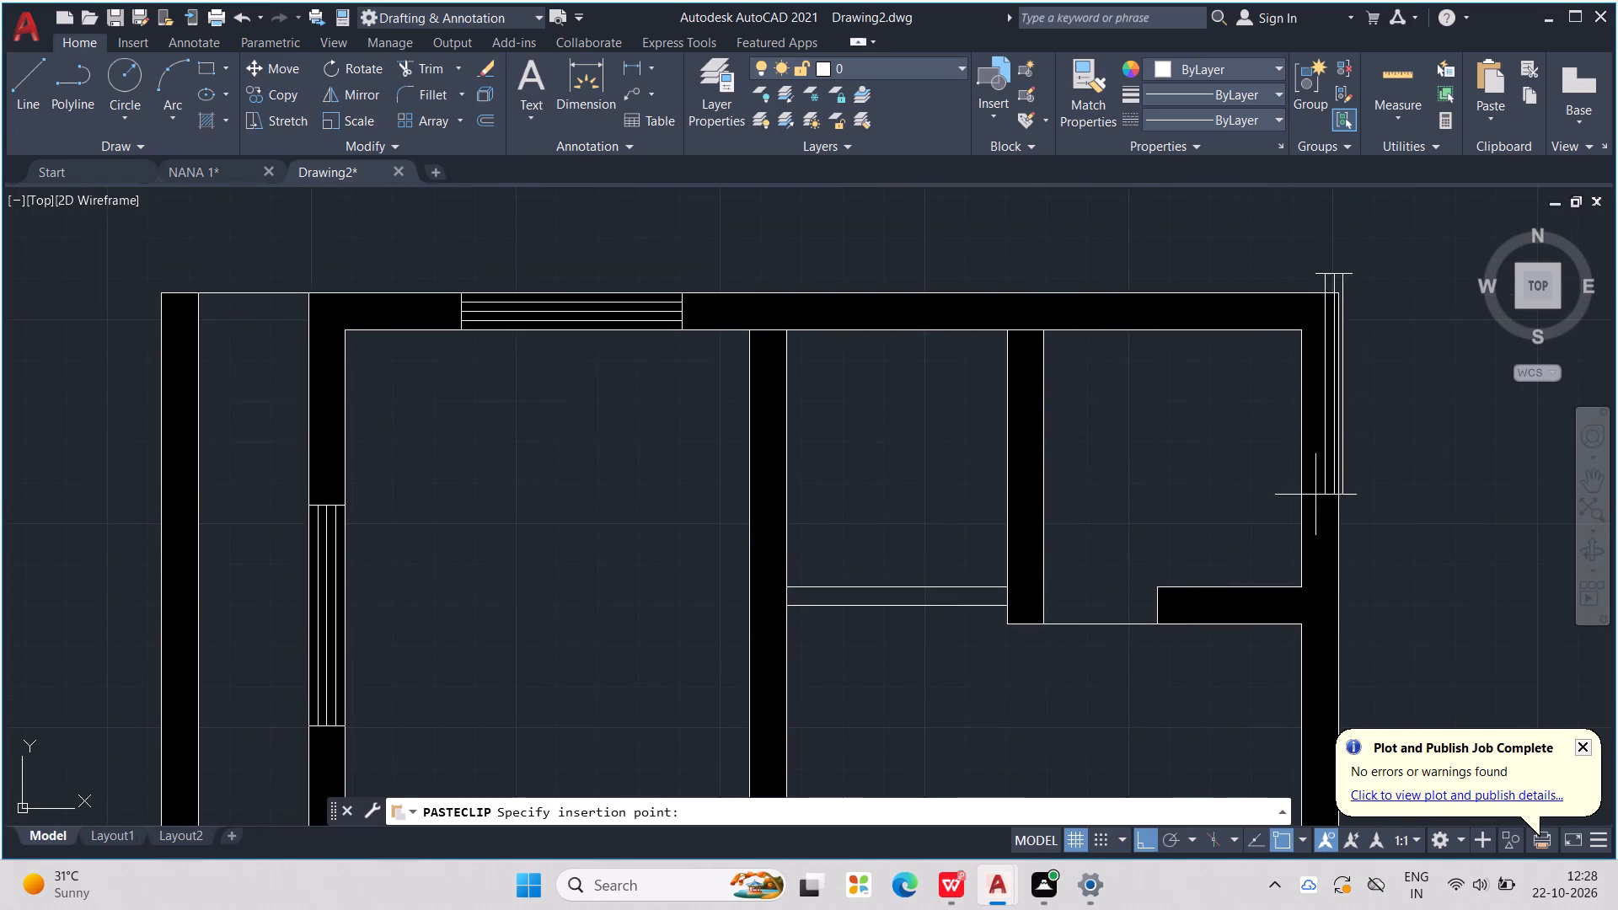
pyautogui.moveTo(1326, 500); pyautogui.dragTo(1133, 468, button='middle')
pyautogui.scroll(-1, 1133, 468)
pyautogui.click(1289, 468)
# Set the X scale of the window beside the plan's northeast corner to 1.
pyautogui.click(1306, 426)
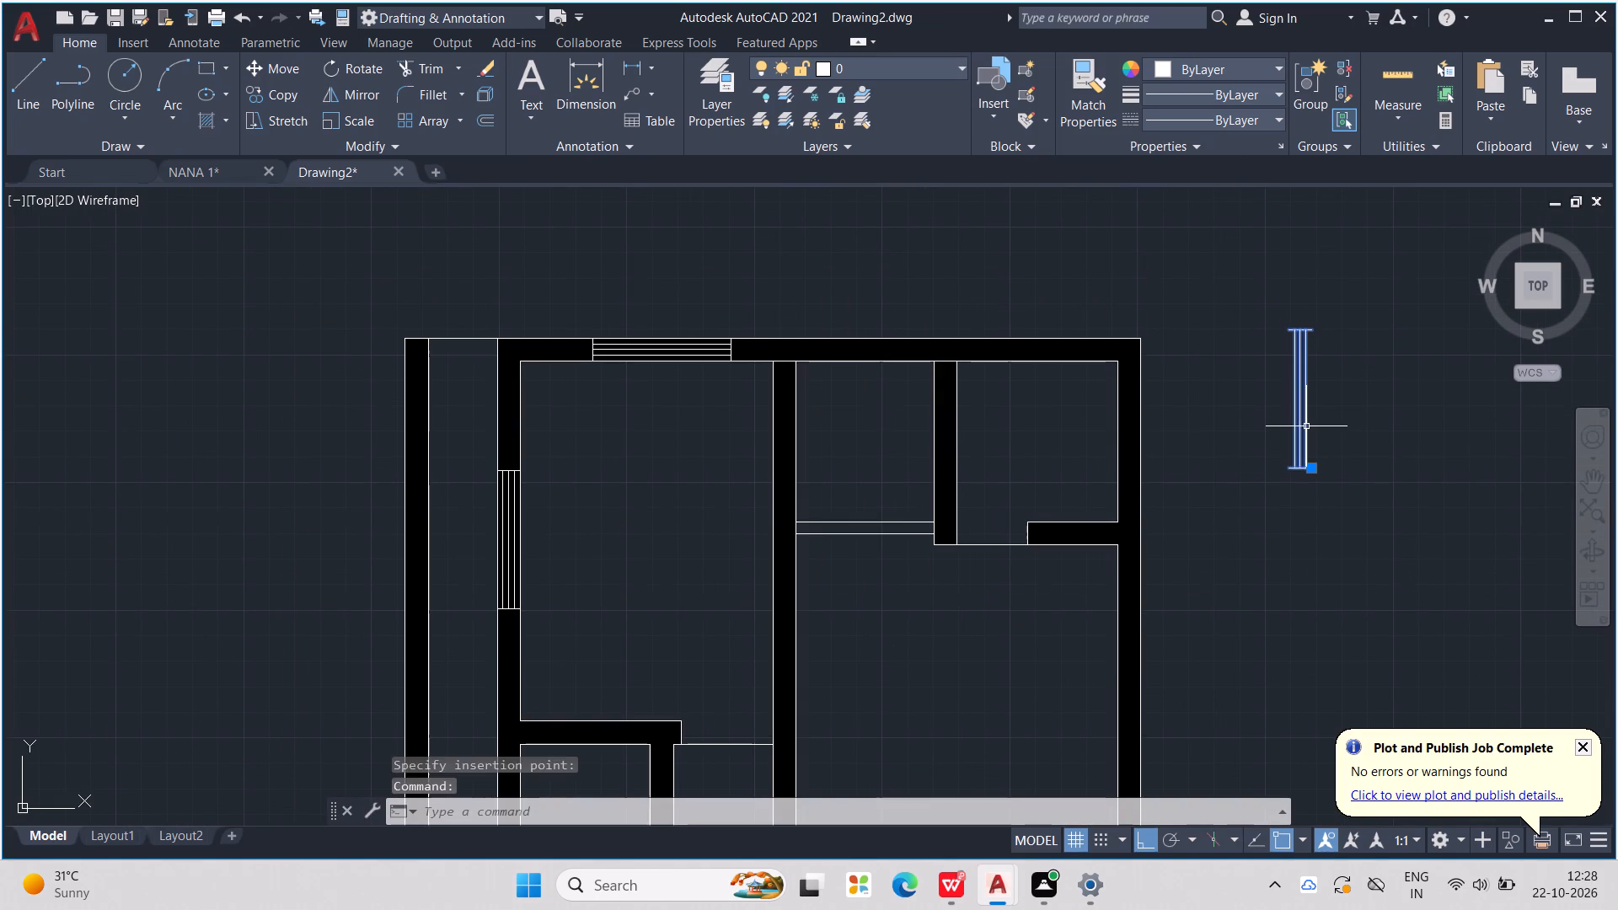
pyautogui.rightClick(1306, 426)
pyautogui.click(1390, 814)
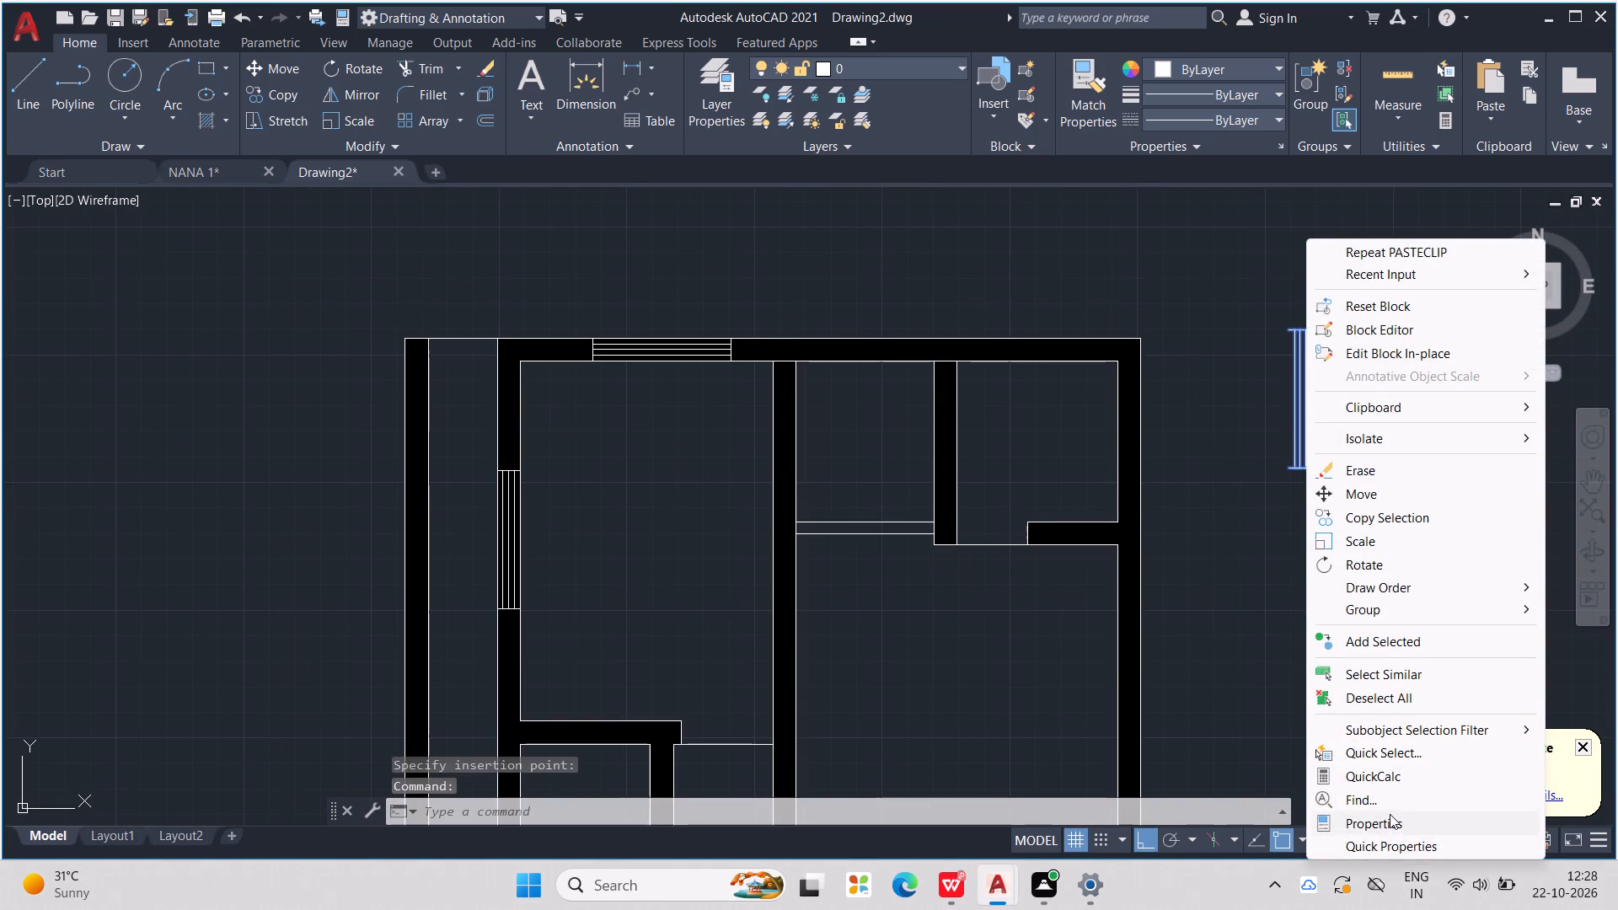
pyautogui.click(154, 436)
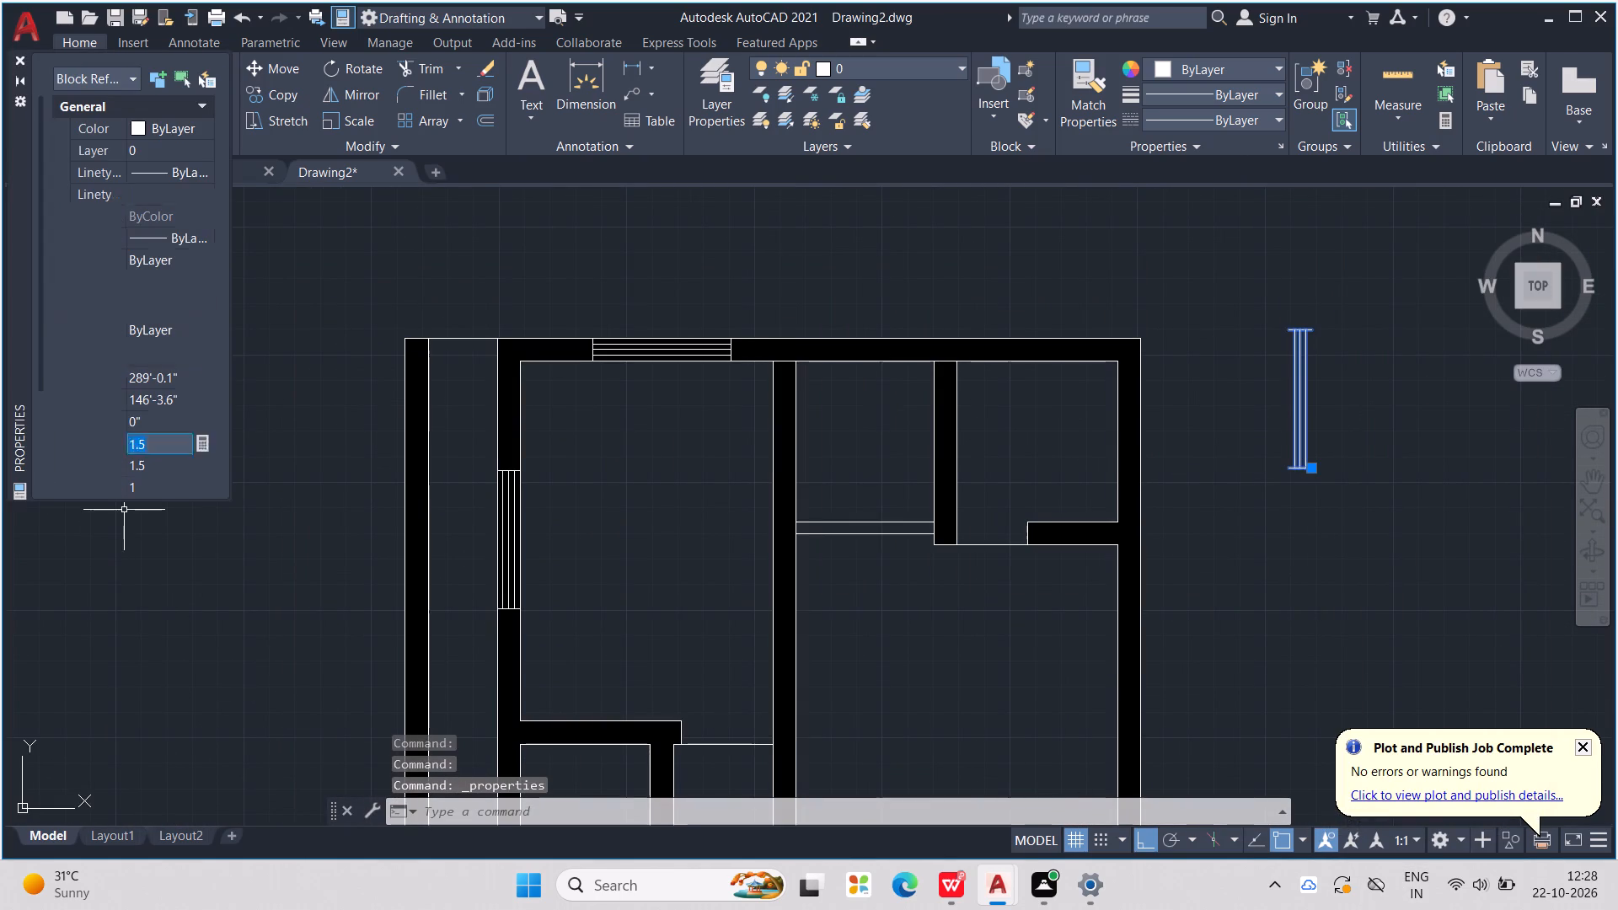
pyautogui.press('1')
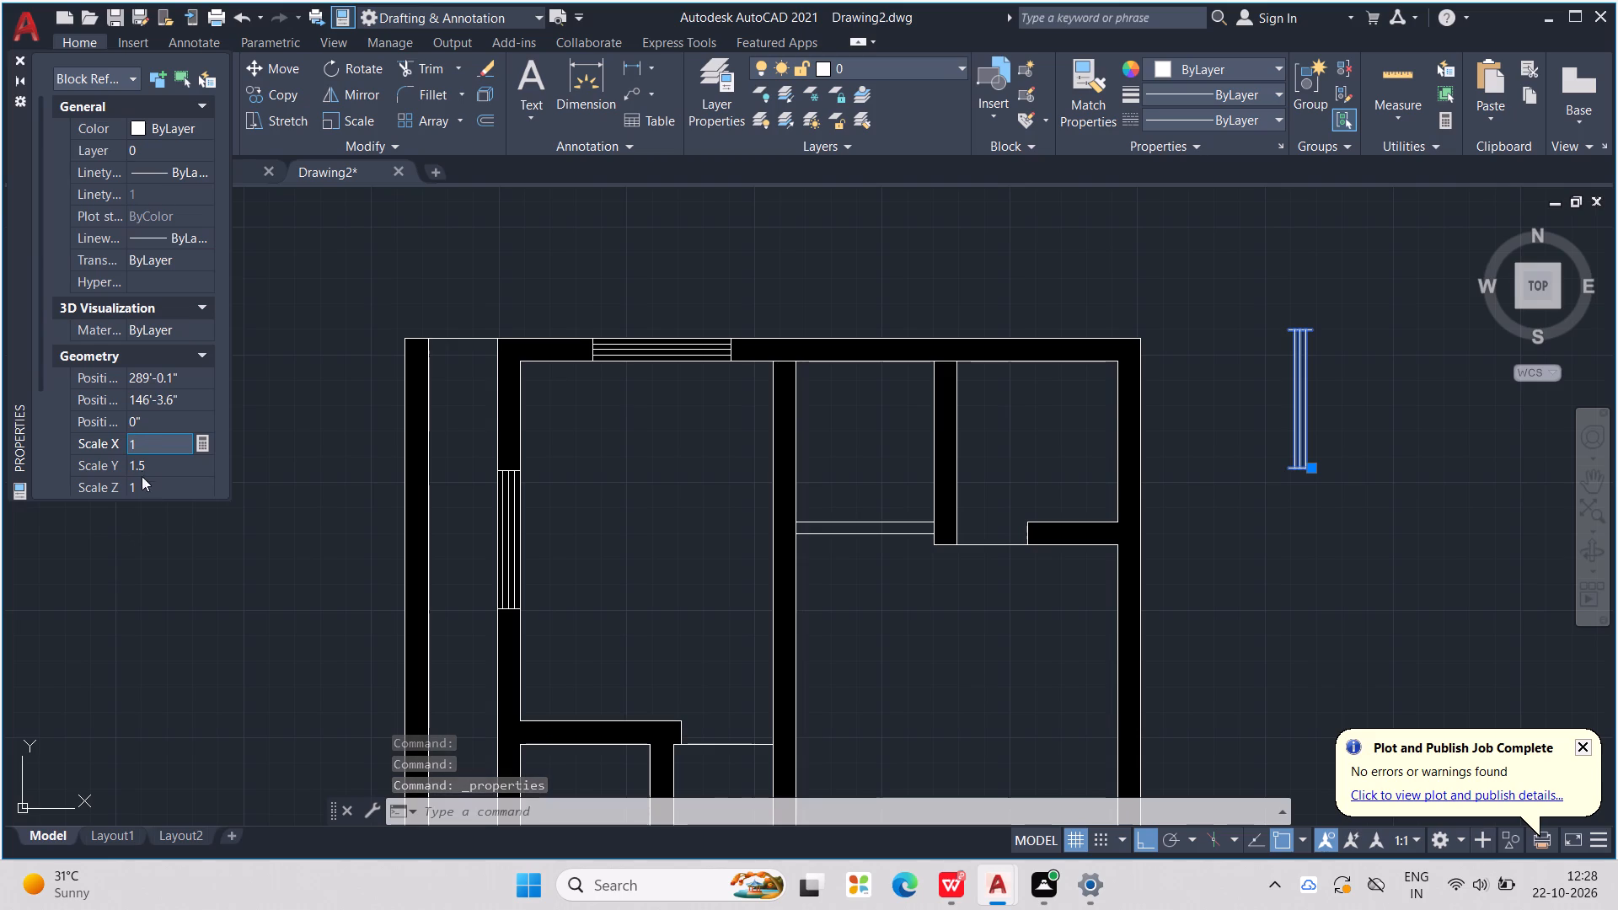
pyautogui.click(148, 494)
pyautogui.press('Escape')
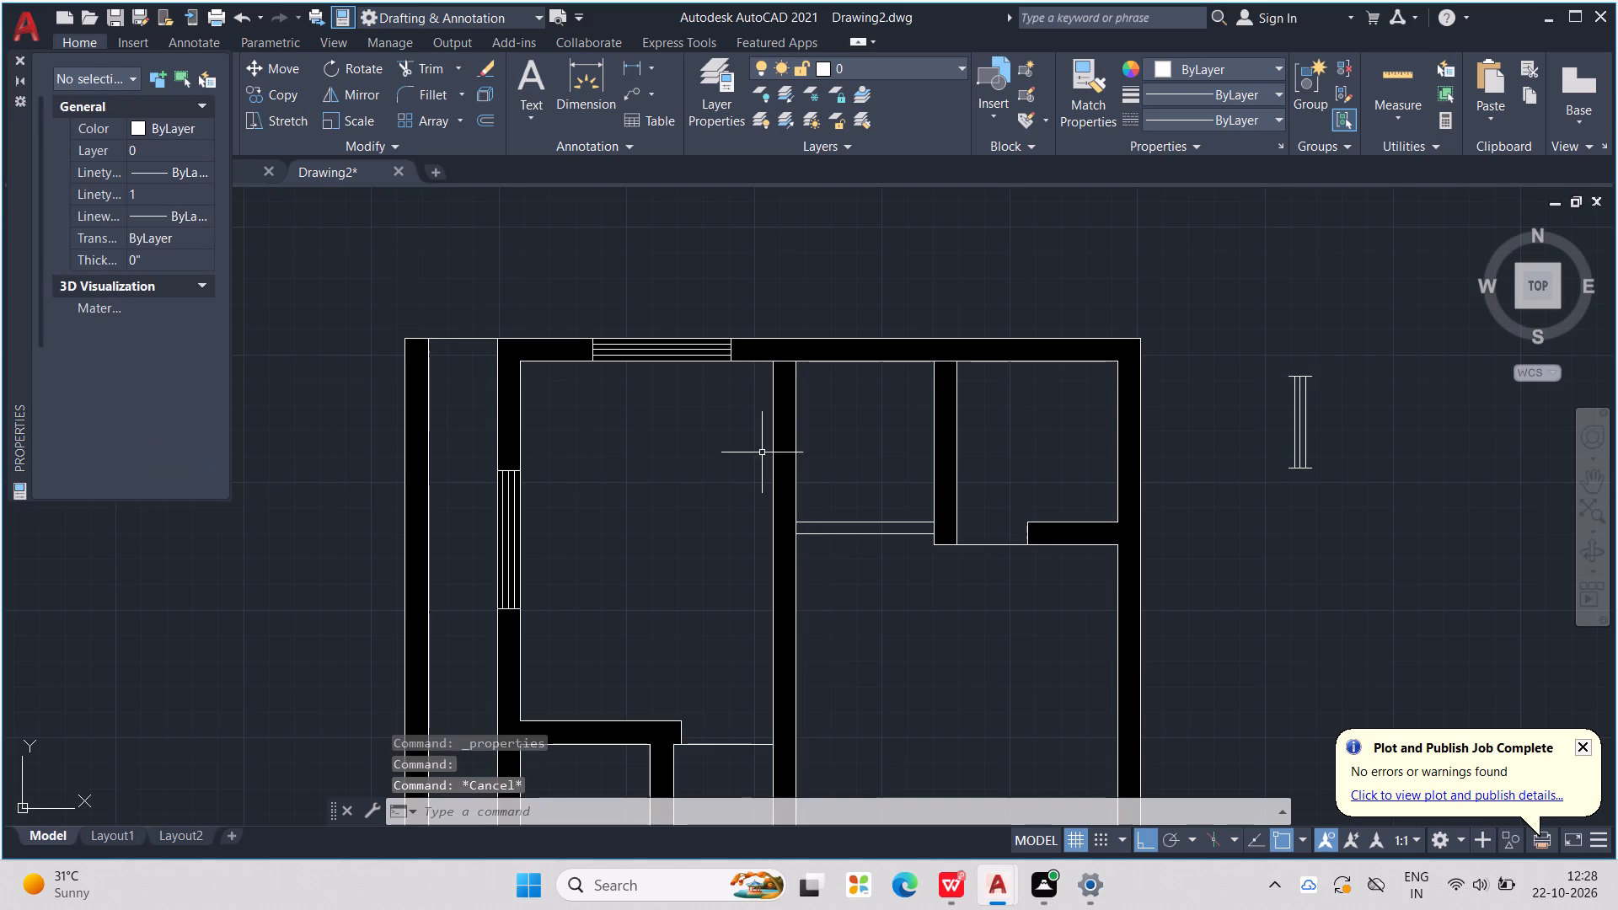
# Copy the shortened window and paste it into the wall between the northwest room and the small room east of it.
pyautogui.click(1299, 425)
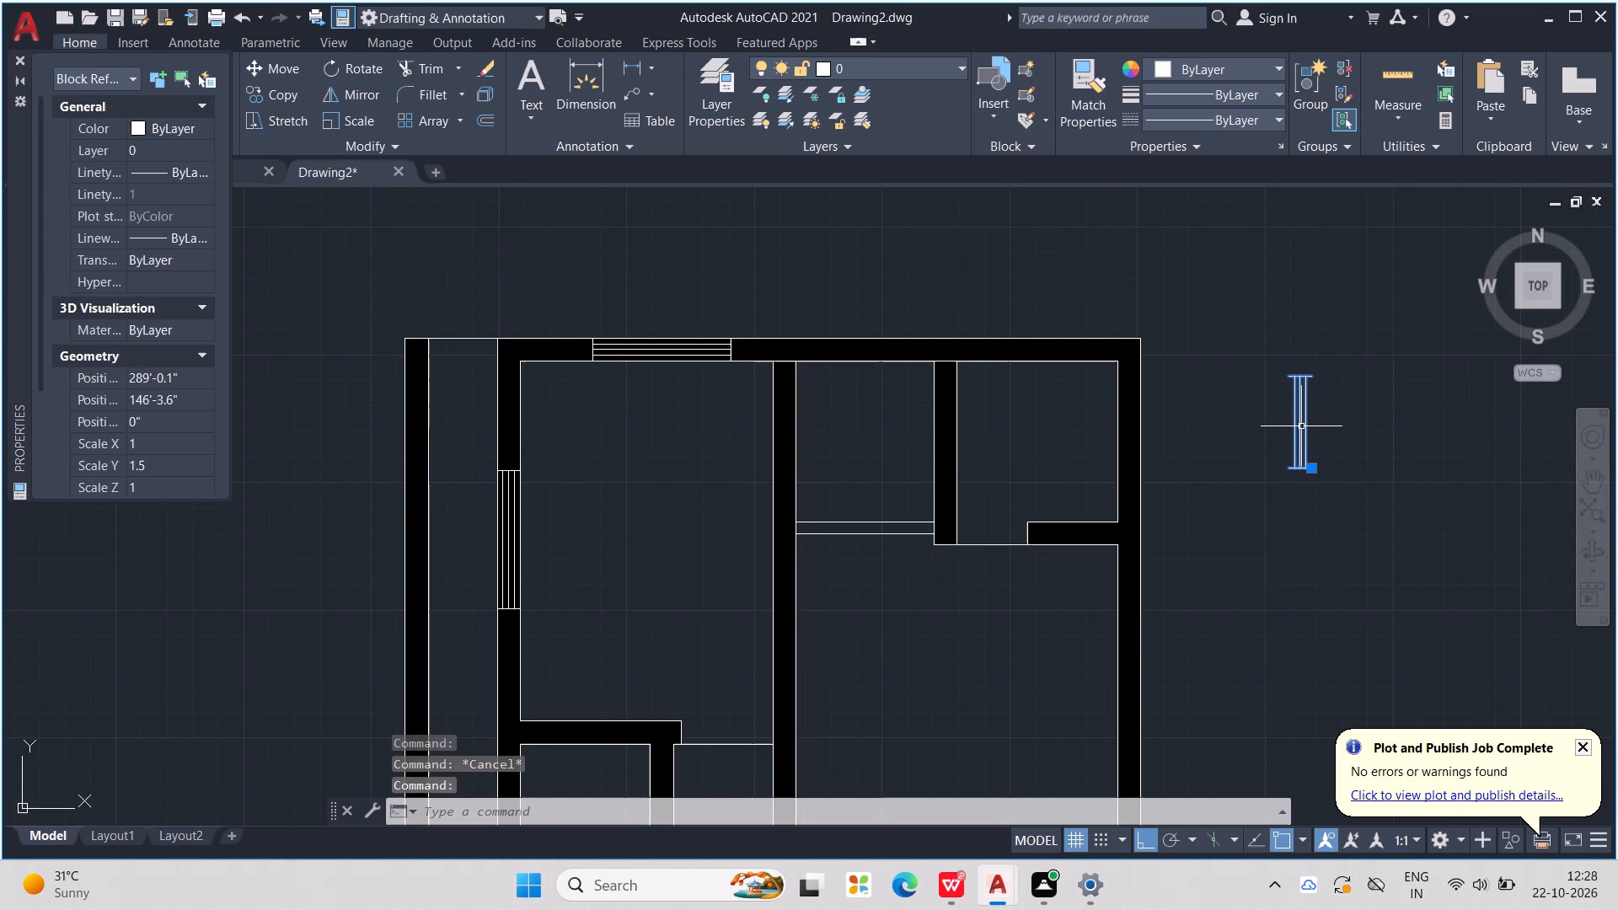
pyautogui.hotkey('ctrl', 'c')
pyautogui.hotkey('ctrl', 'v')
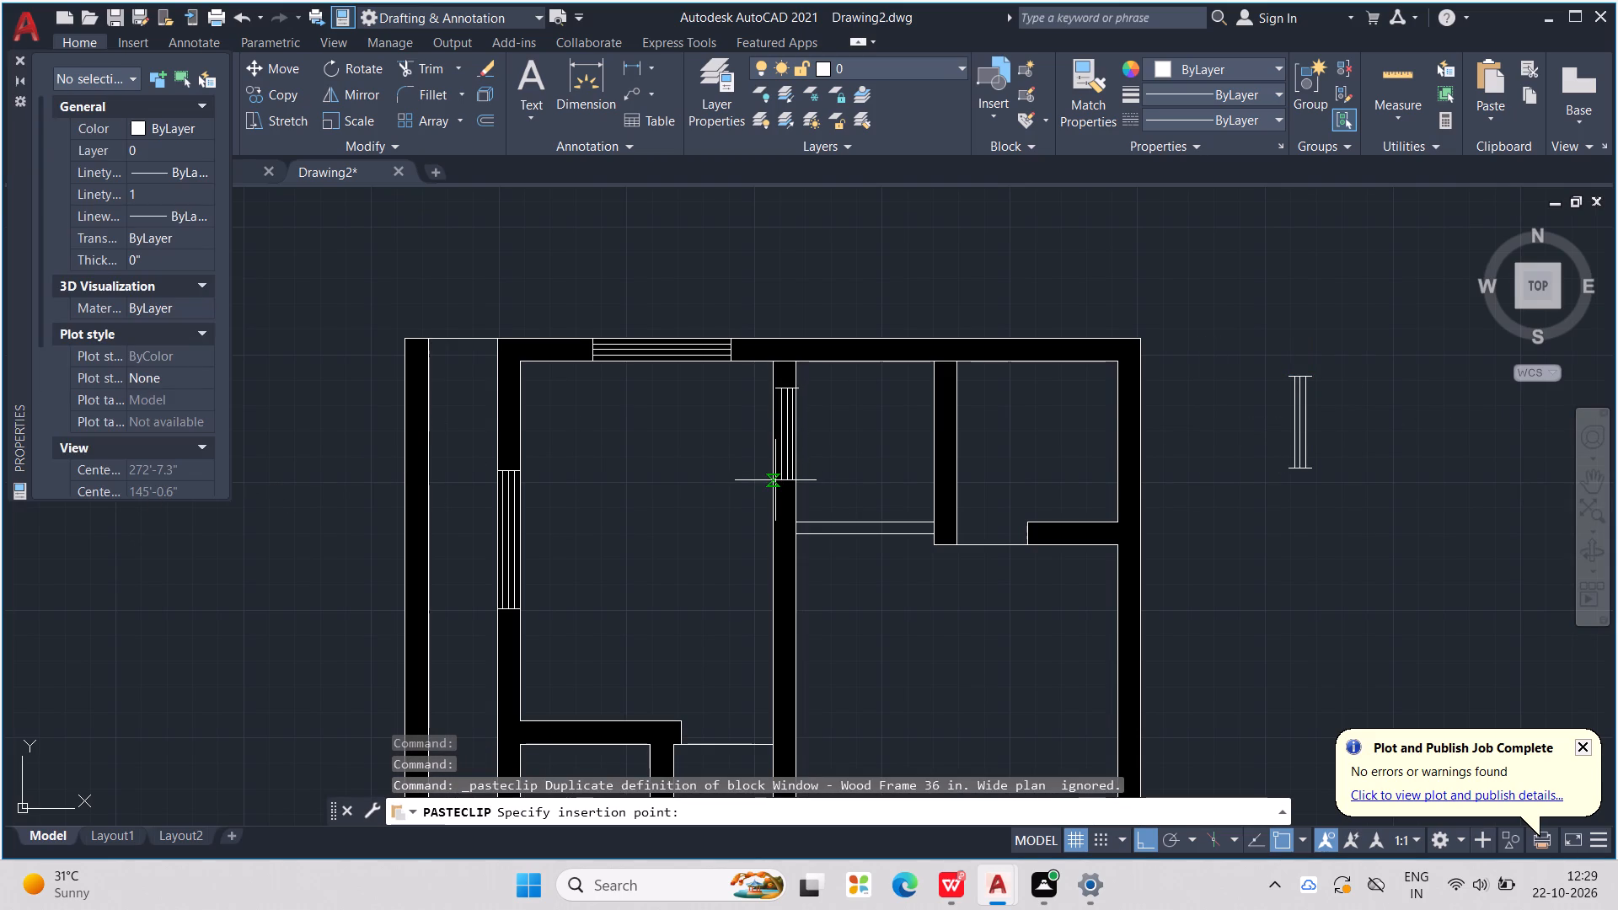
pyautogui.click(775, 480)
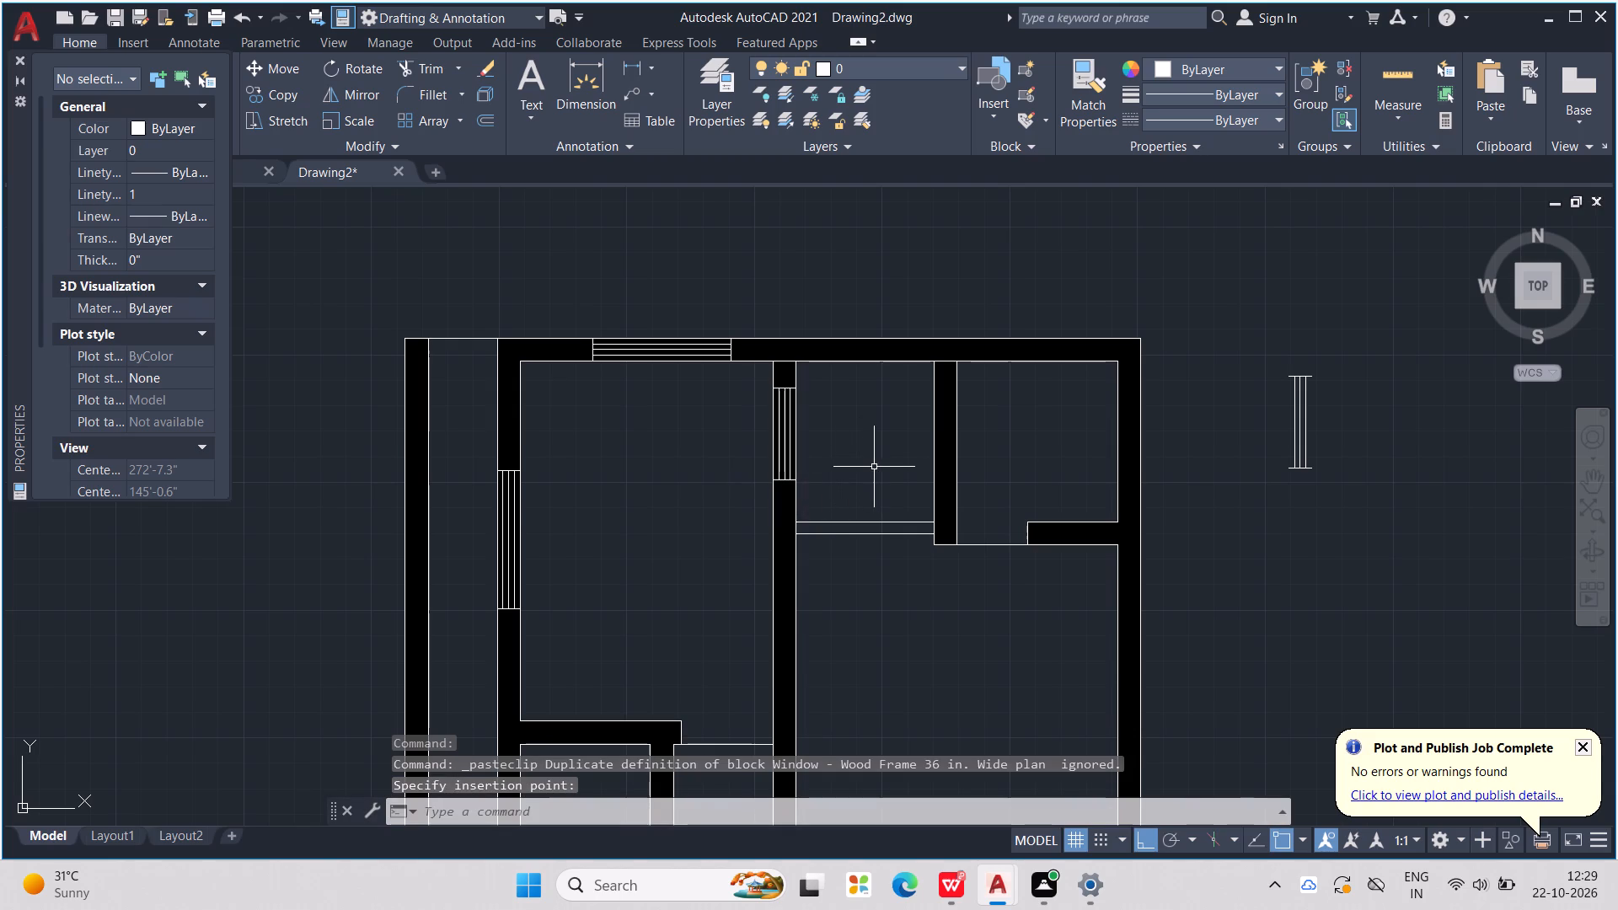
# Set the X scale of the shortened window beside the plan's northeast corner to 0.5.
pyautogui.moveTo(885, 463); pyautogui.dragTo(972, 409, button='middle')
pyautogui.scroll(-2, 989, 370)
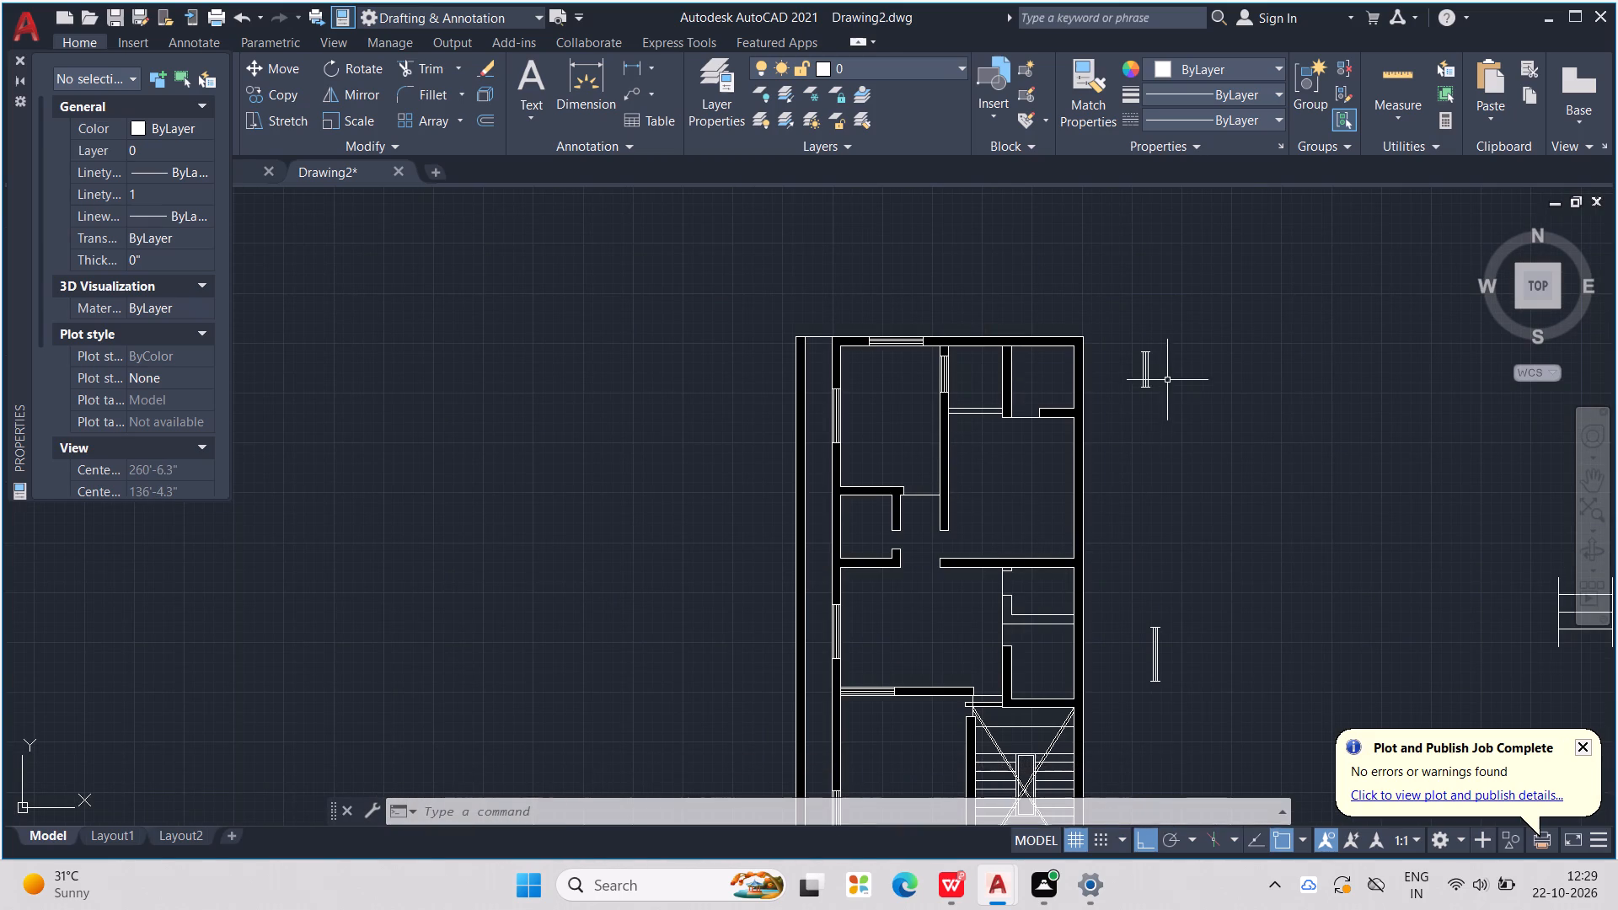
pyautogui.click(1143, 372)
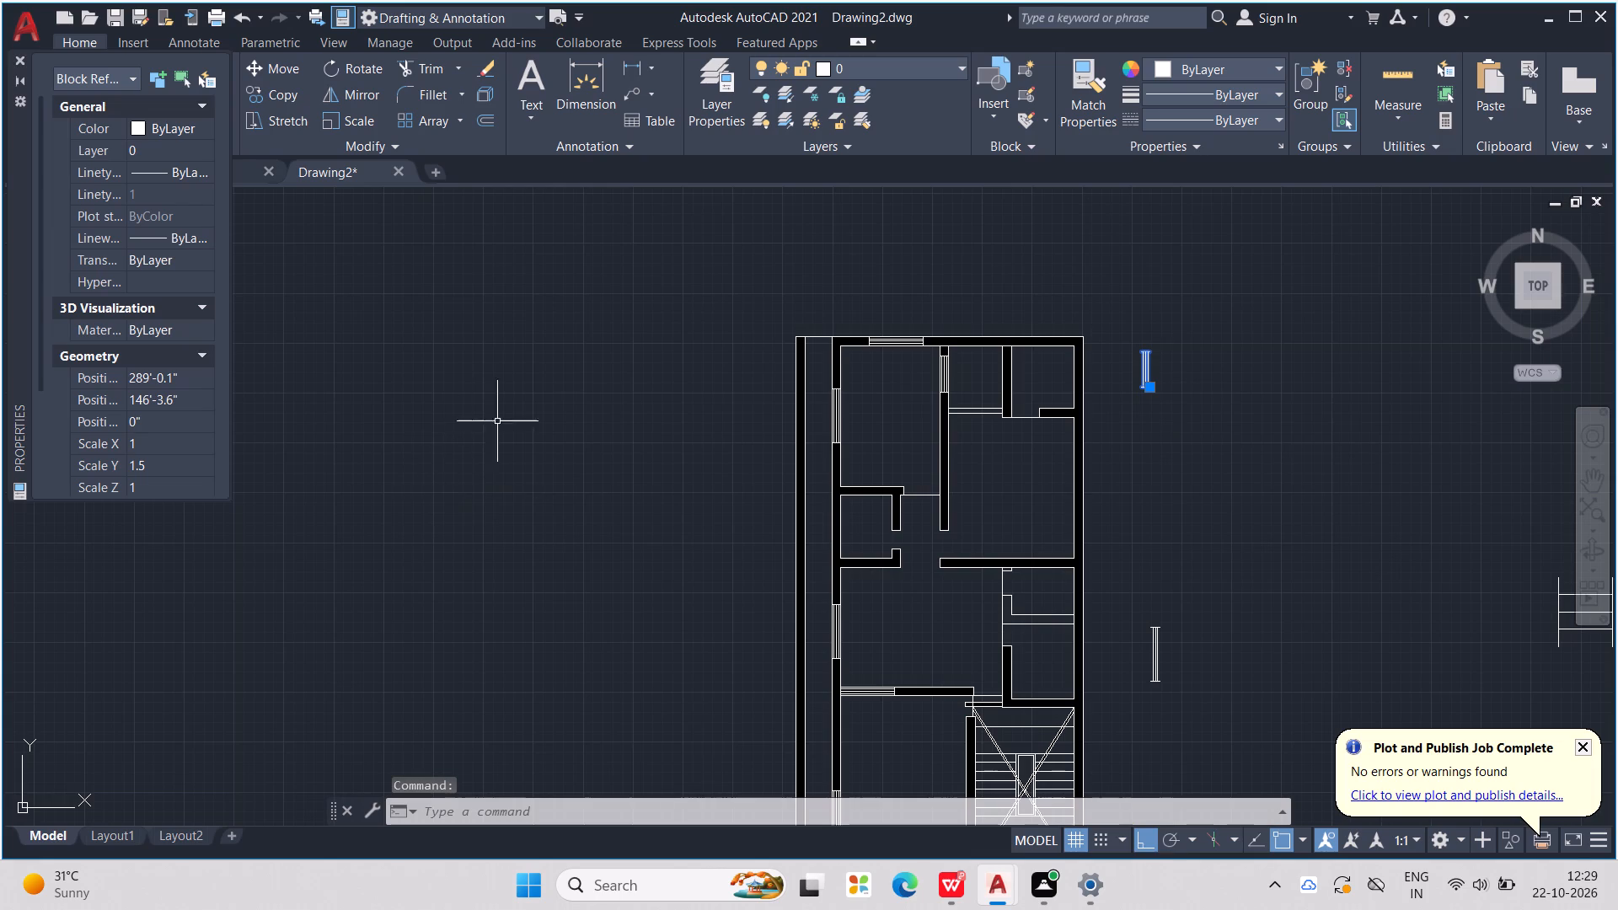
pyautogui.click(189, 440)
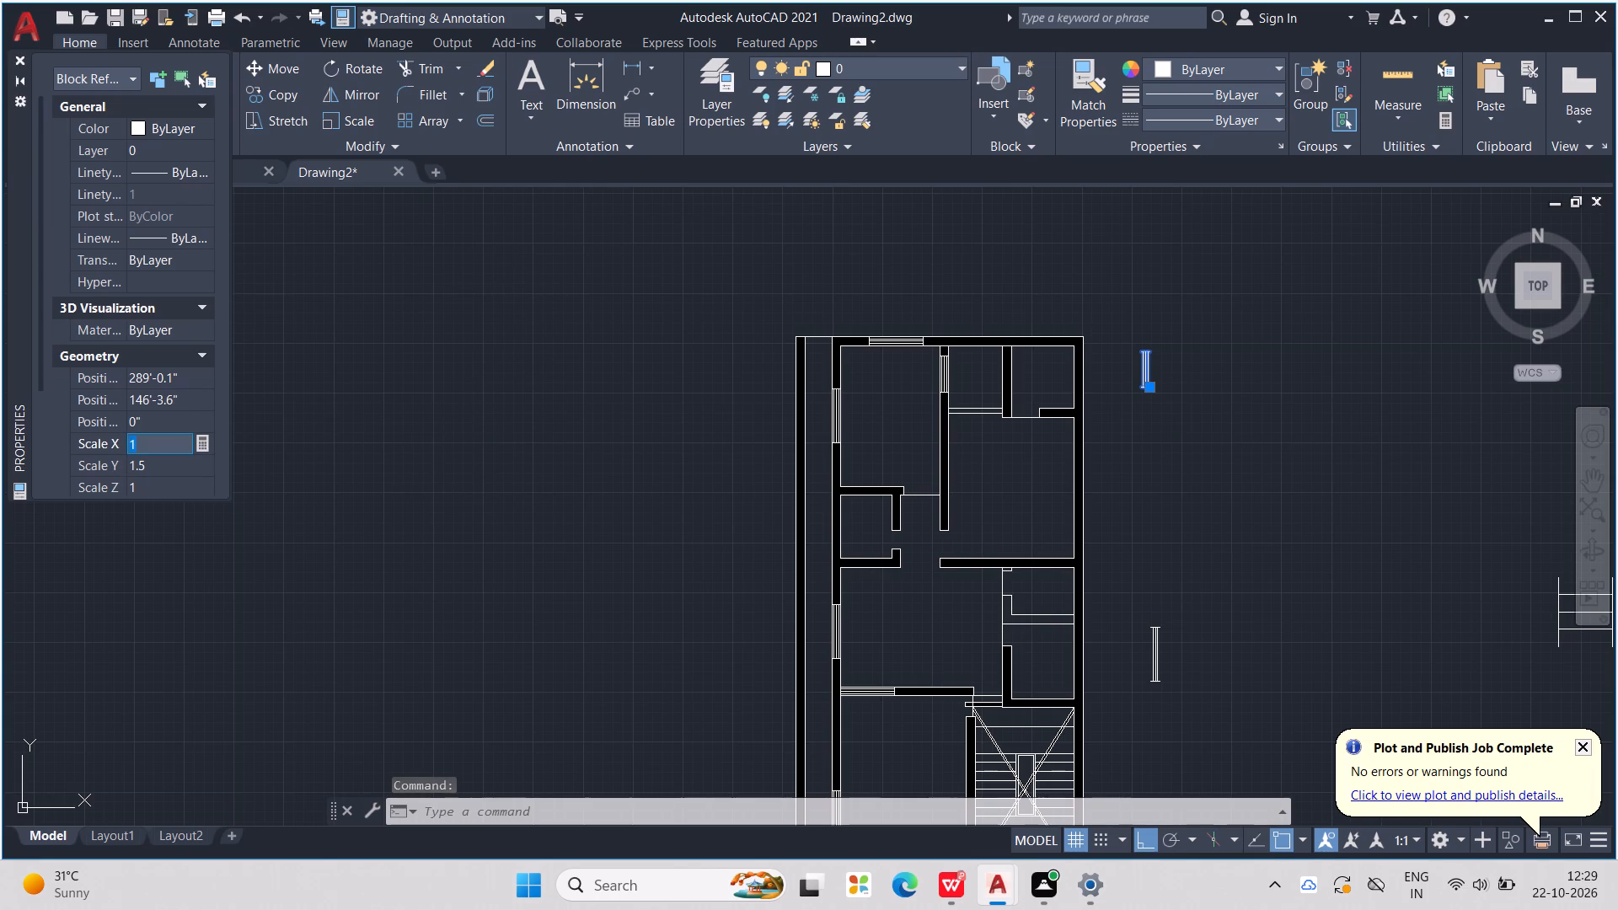
pyautogui.write('0.5')
pyautogui.click(266, 447)
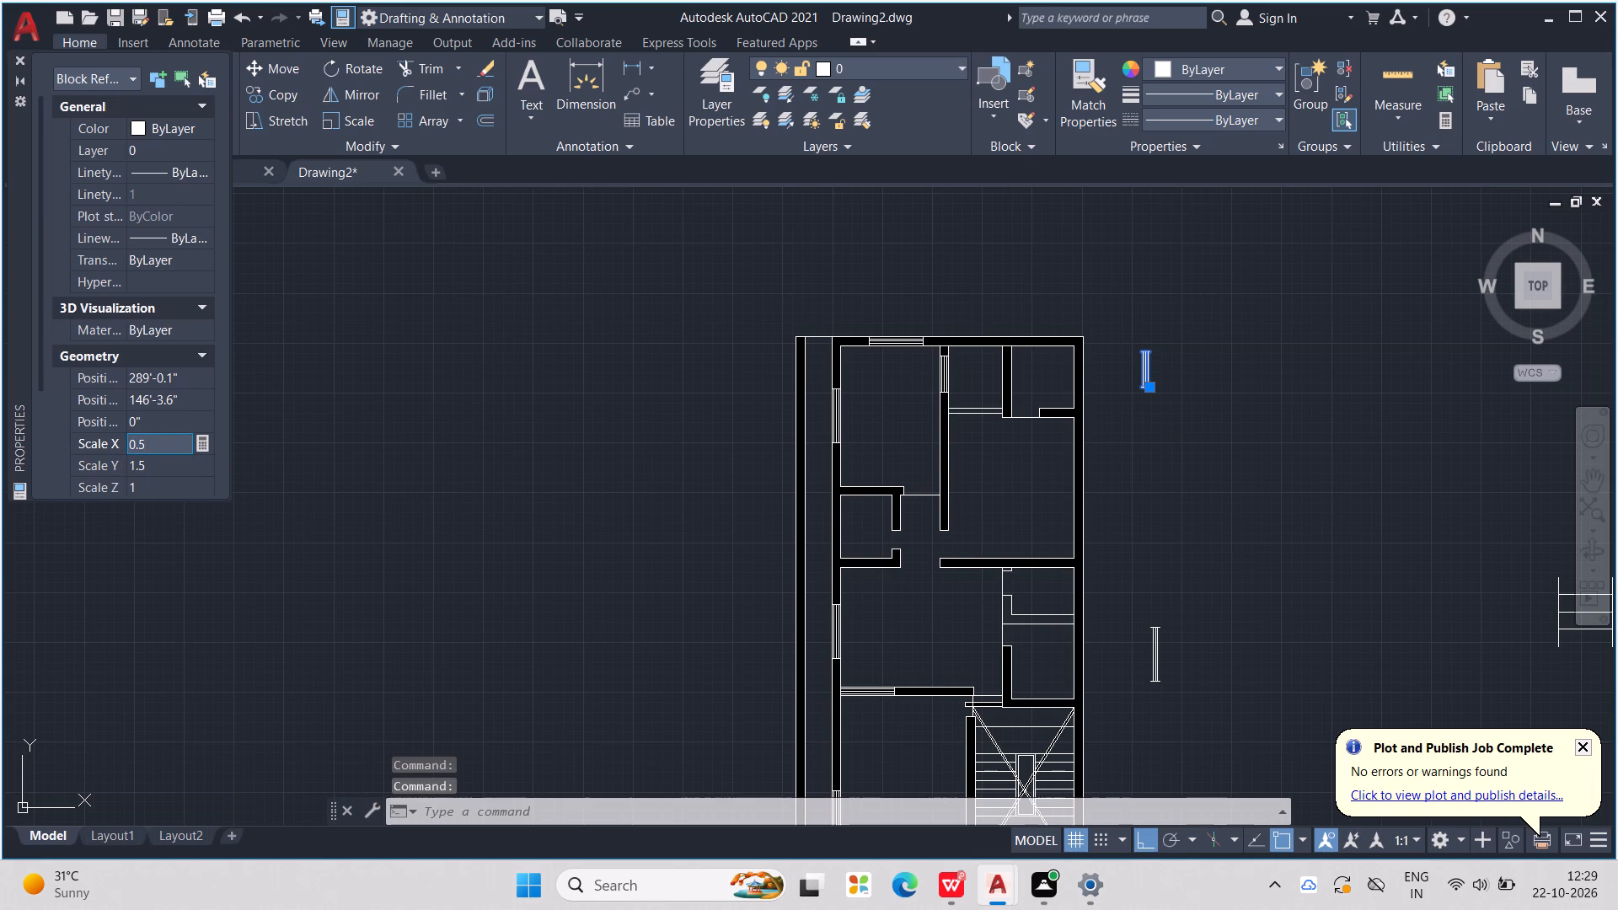
# Copy the shortened window beside the plan and paste it into the west wall of the small room south of the northwest room.
pyautogui.hotkey('ctrl', 'c')
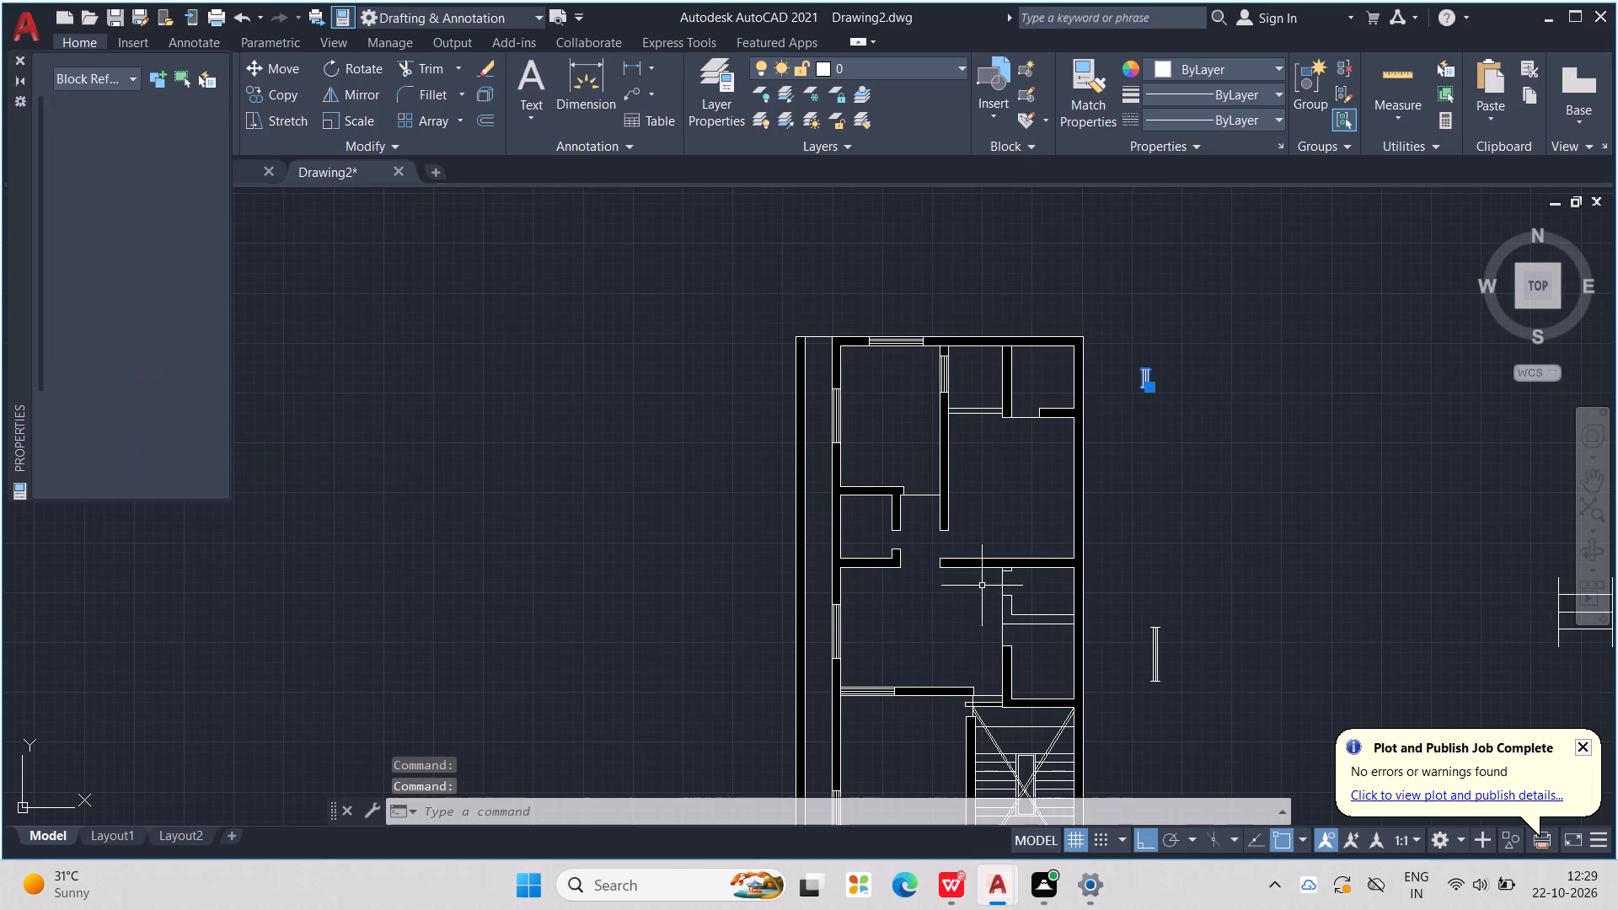
pyautogui.hotkey('ctrl', 'v')
pyautogui.scroll(2, 809, 577)
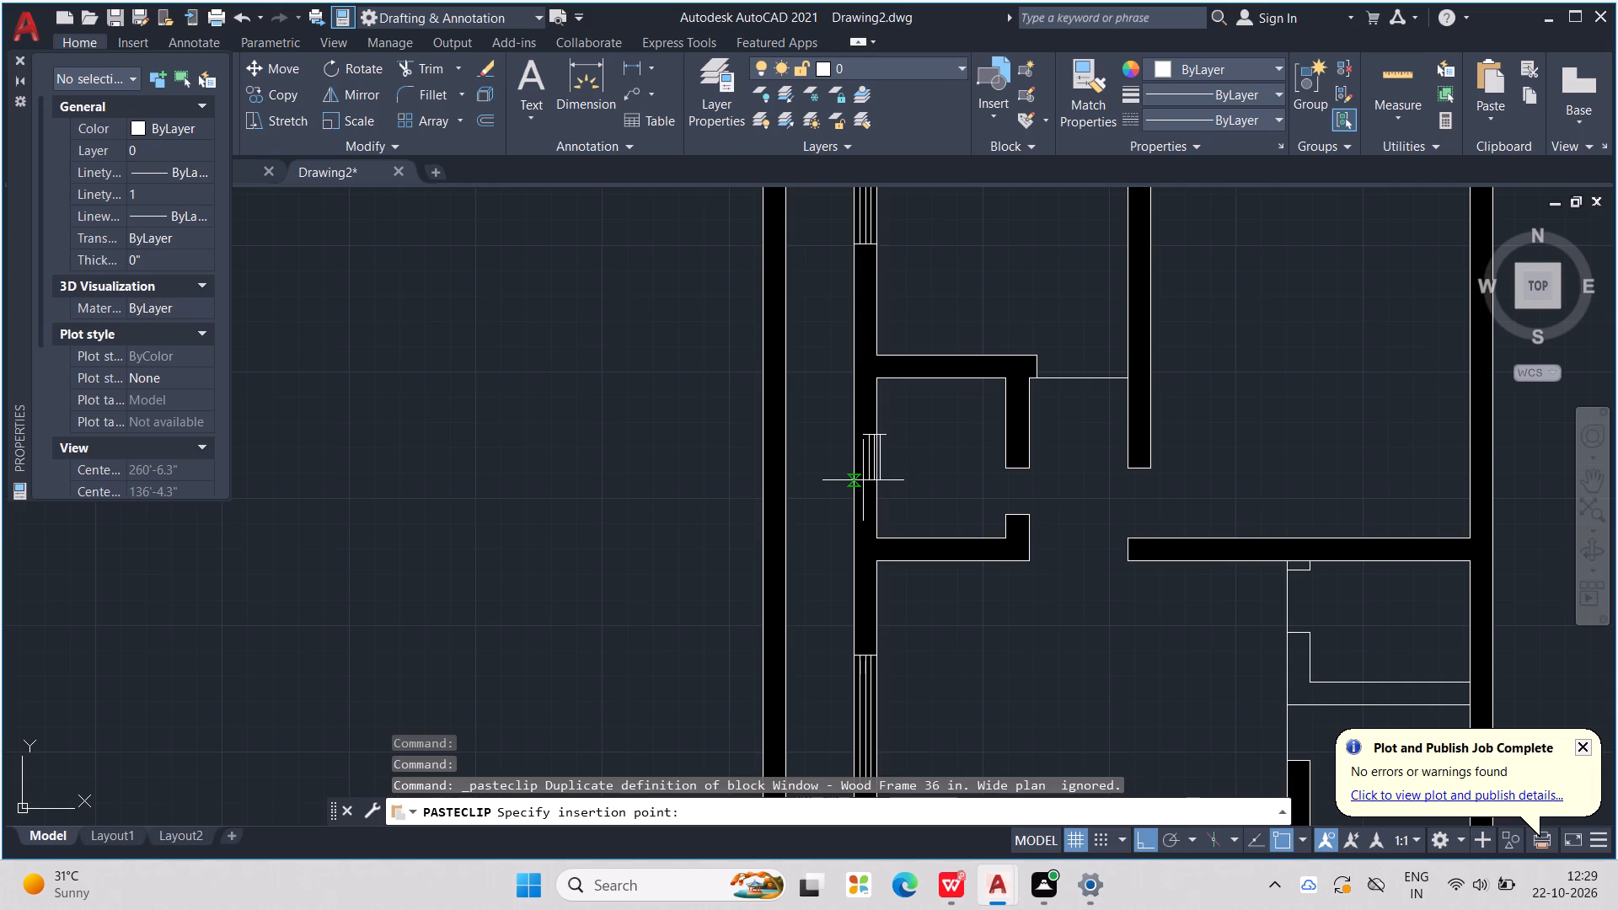
pyautogui.click(855, 481)
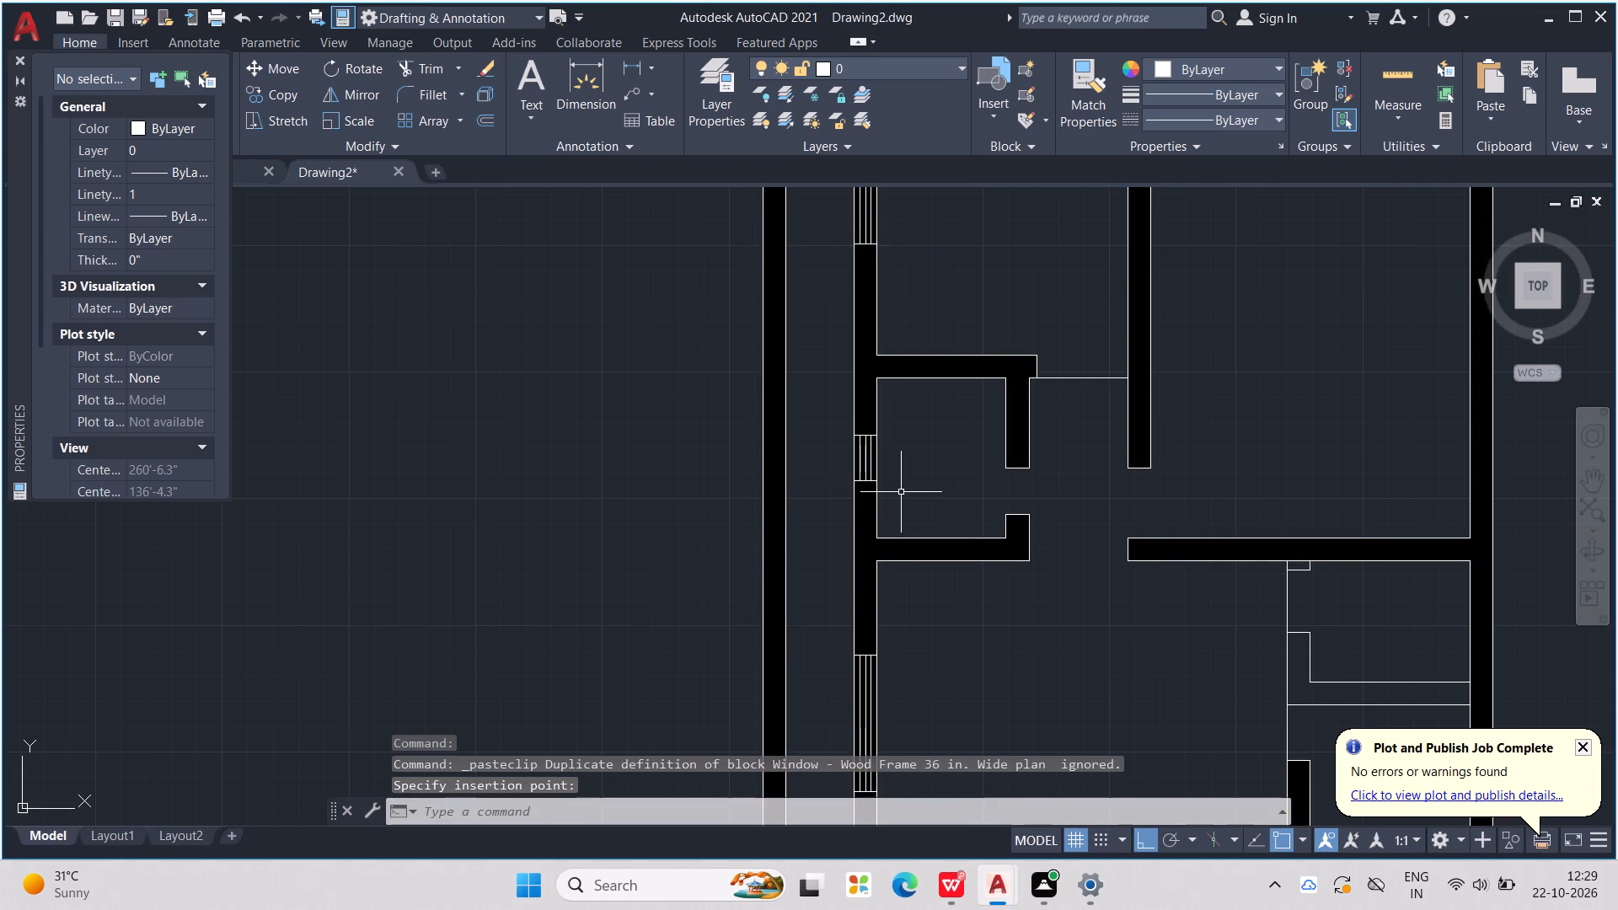
# Copy the entire floor plan and paste the duplicate just west of the original, level with it.
pyautogui.scroll(-3, 913, 484)
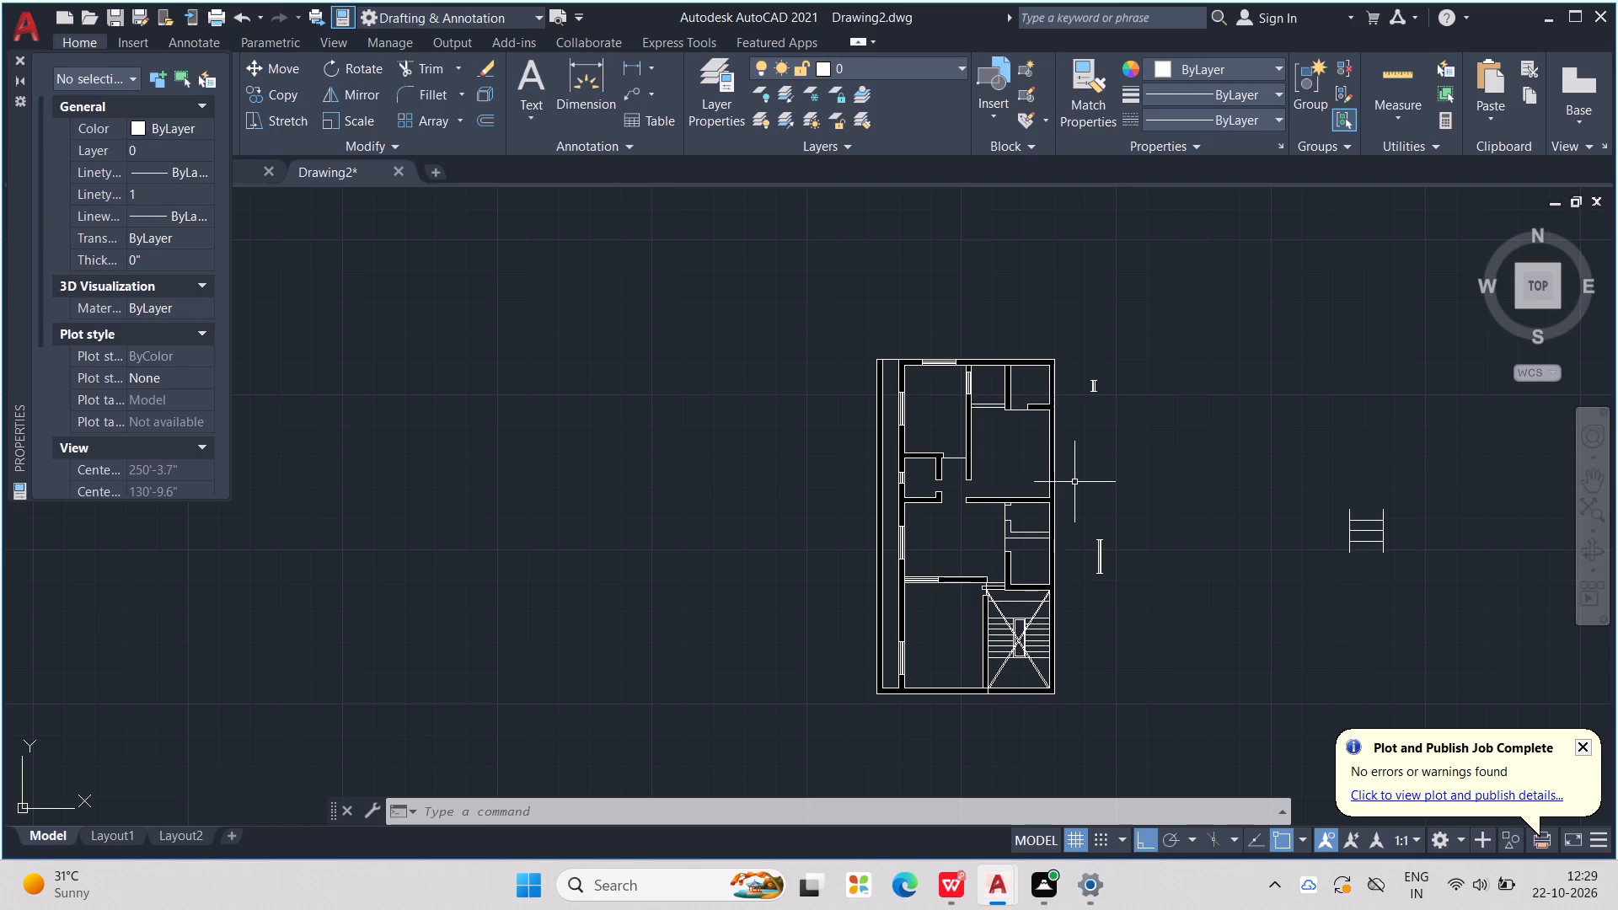
pyautogui.moveTo(827, 359); pyautogui.dragTo(1045, 345)
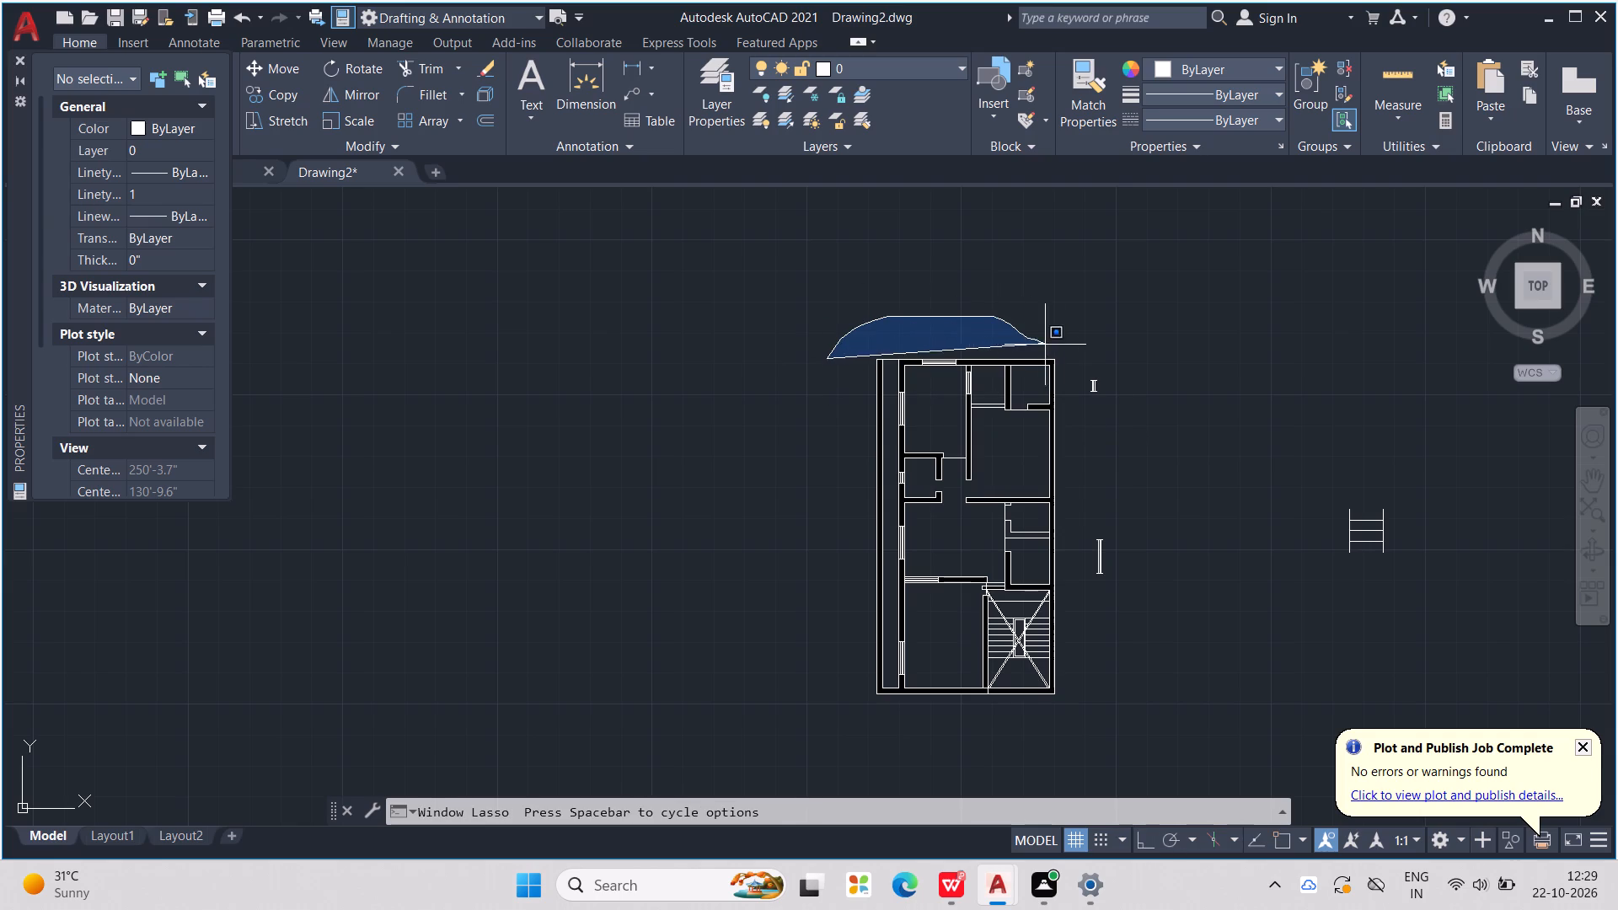
pyautogui.moveTo(1045, 345); pyautogui.dragTo(865, 741)
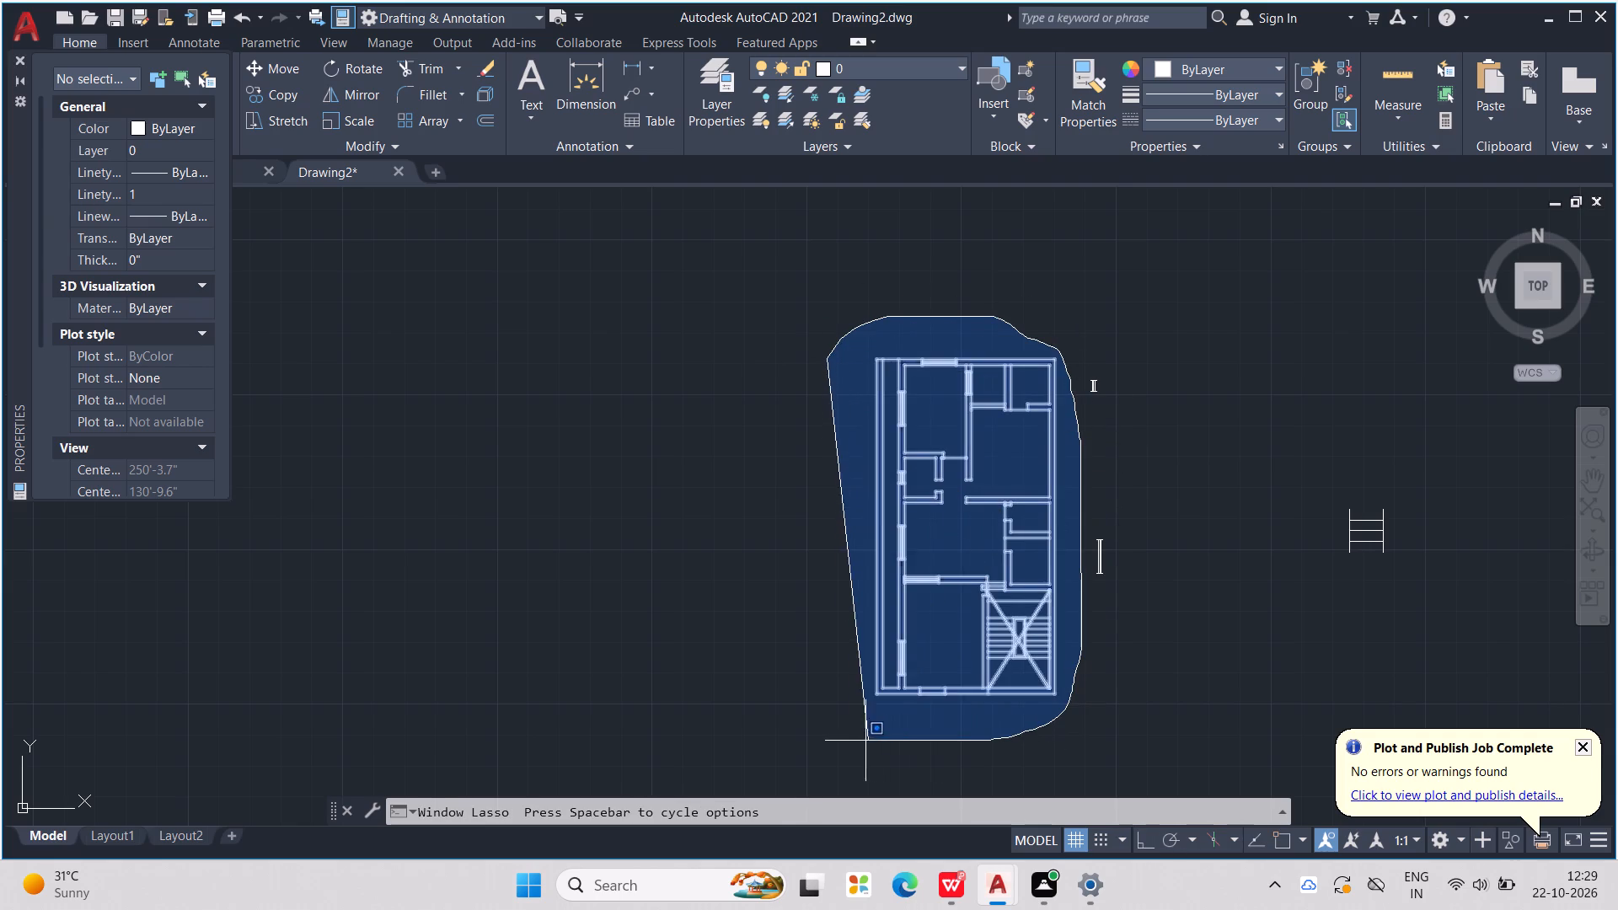
pyautogui.moveTo(865, 741); pyautogui.dragTo(849, 739)
pyautogui.hotkey('ctrl', 'c')
pyautogui.hotkey('ctrl', 'v')
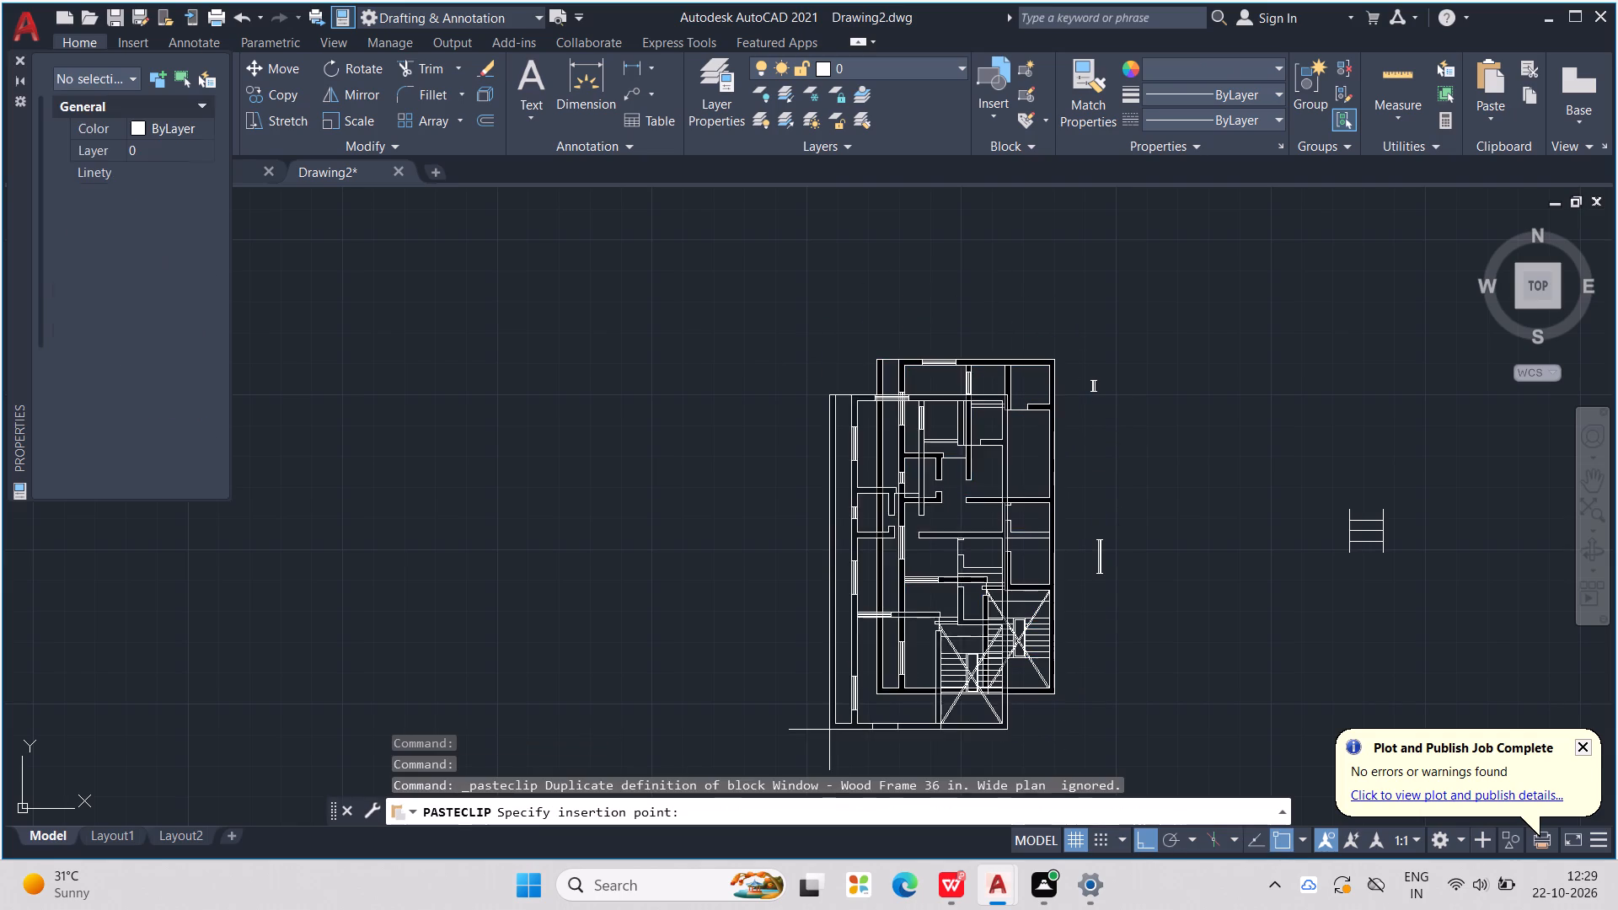
pyautogui.moveTo(605, 688); pyautogui.dragTo(768, 706, button='middle')
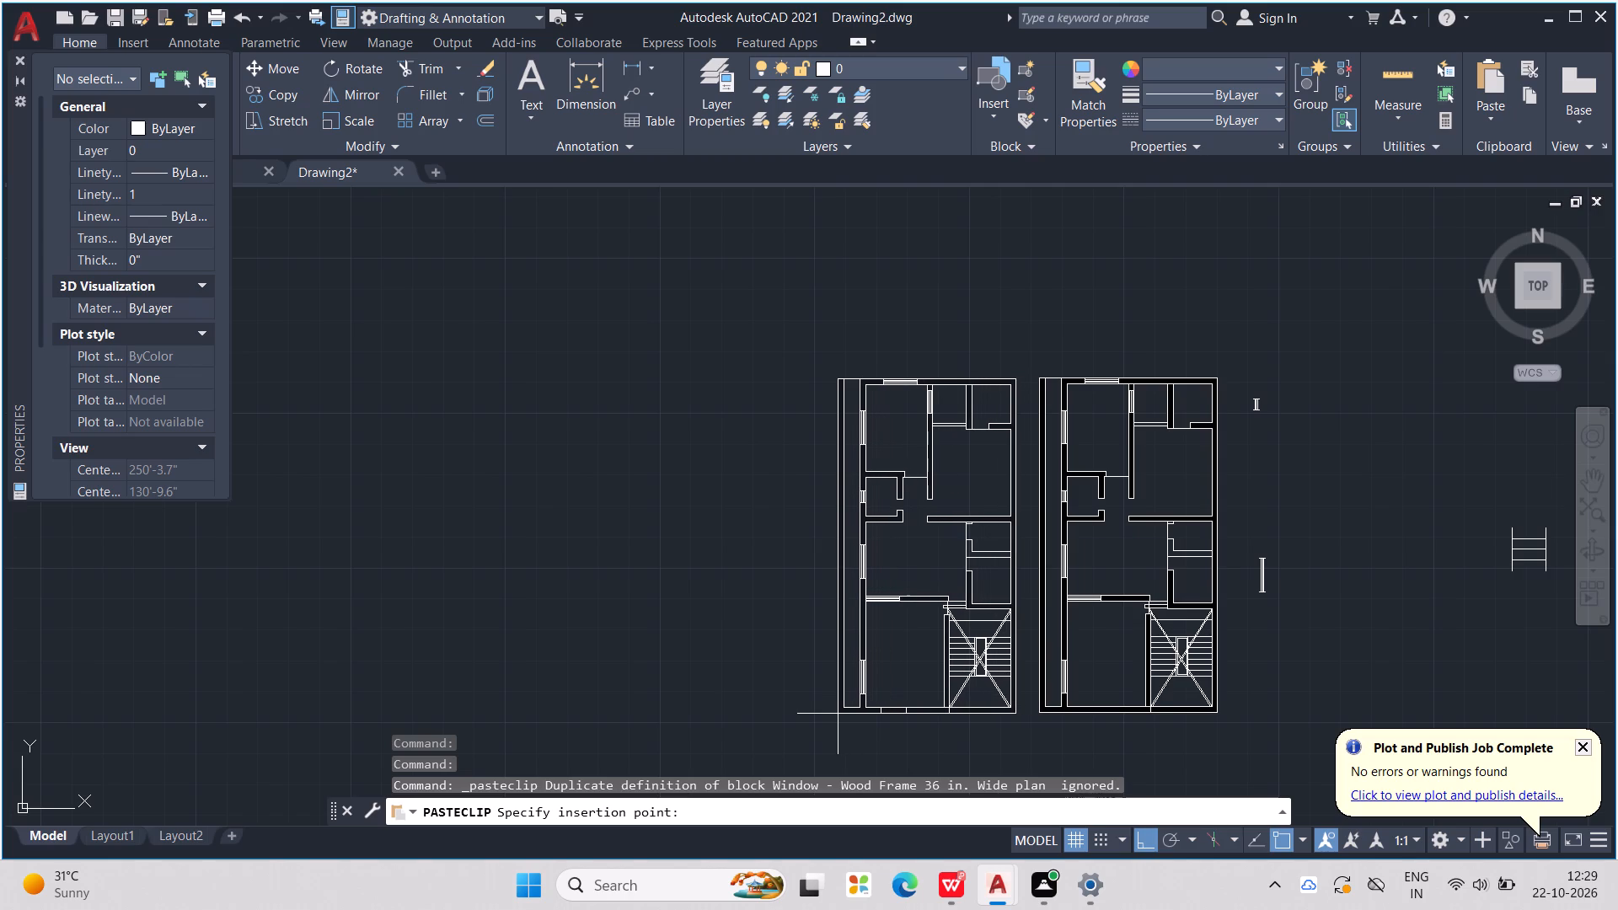
pyautogui.click(837, 714)
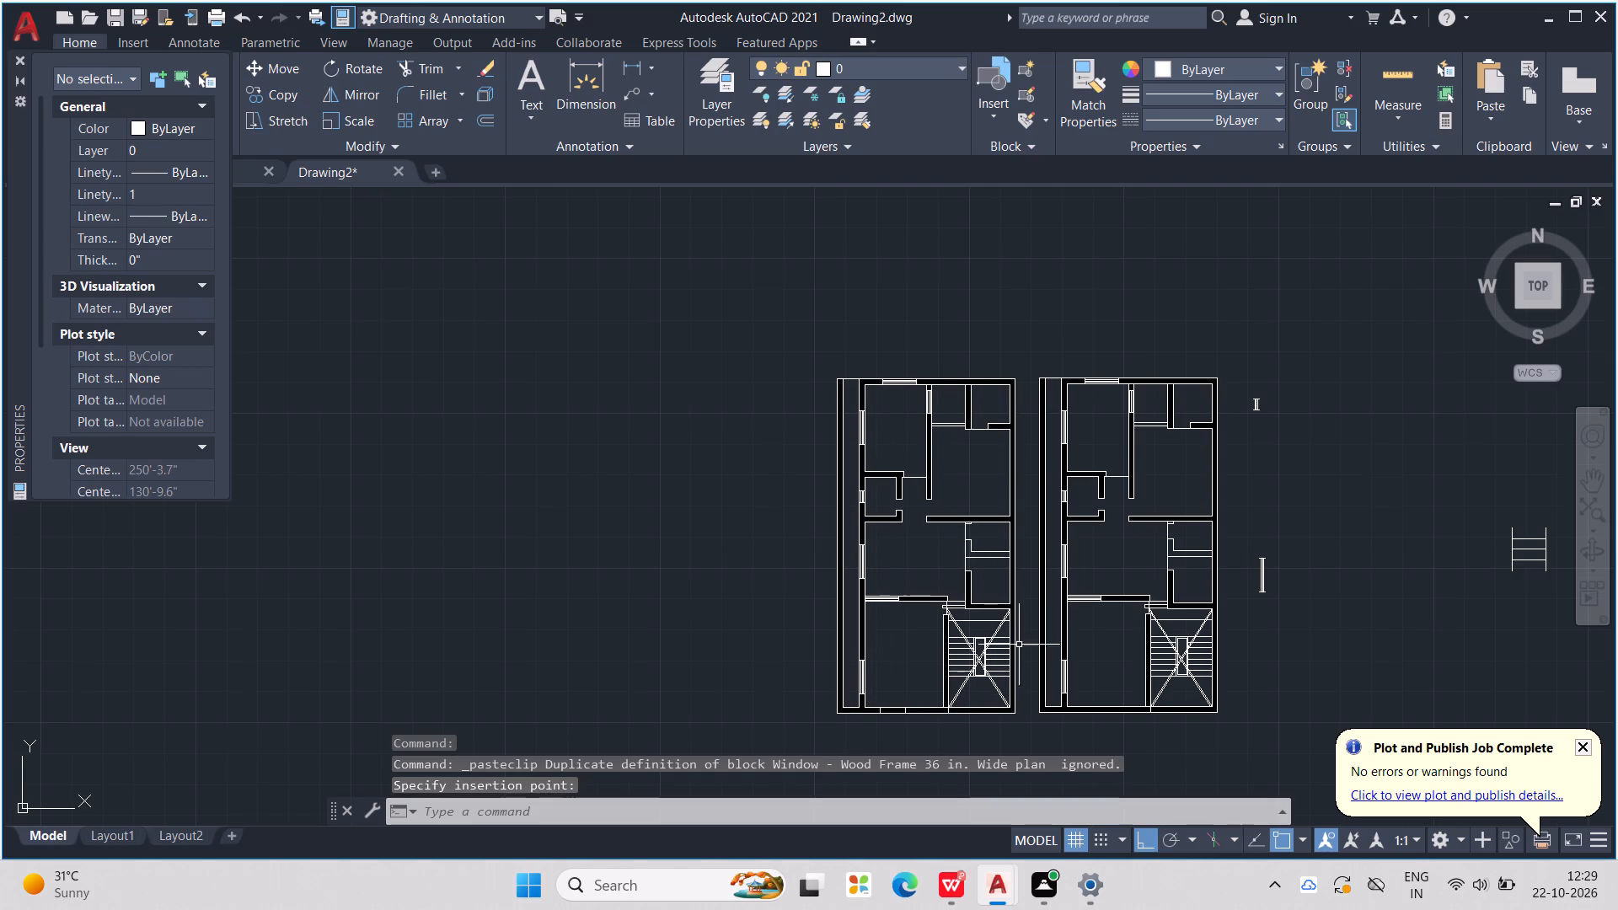
# Delete the three leftover blocks in the empty space east of the original plan.
pyautogui.moveTo(1242, 397); pyautogui.dragTo(1558, 597)
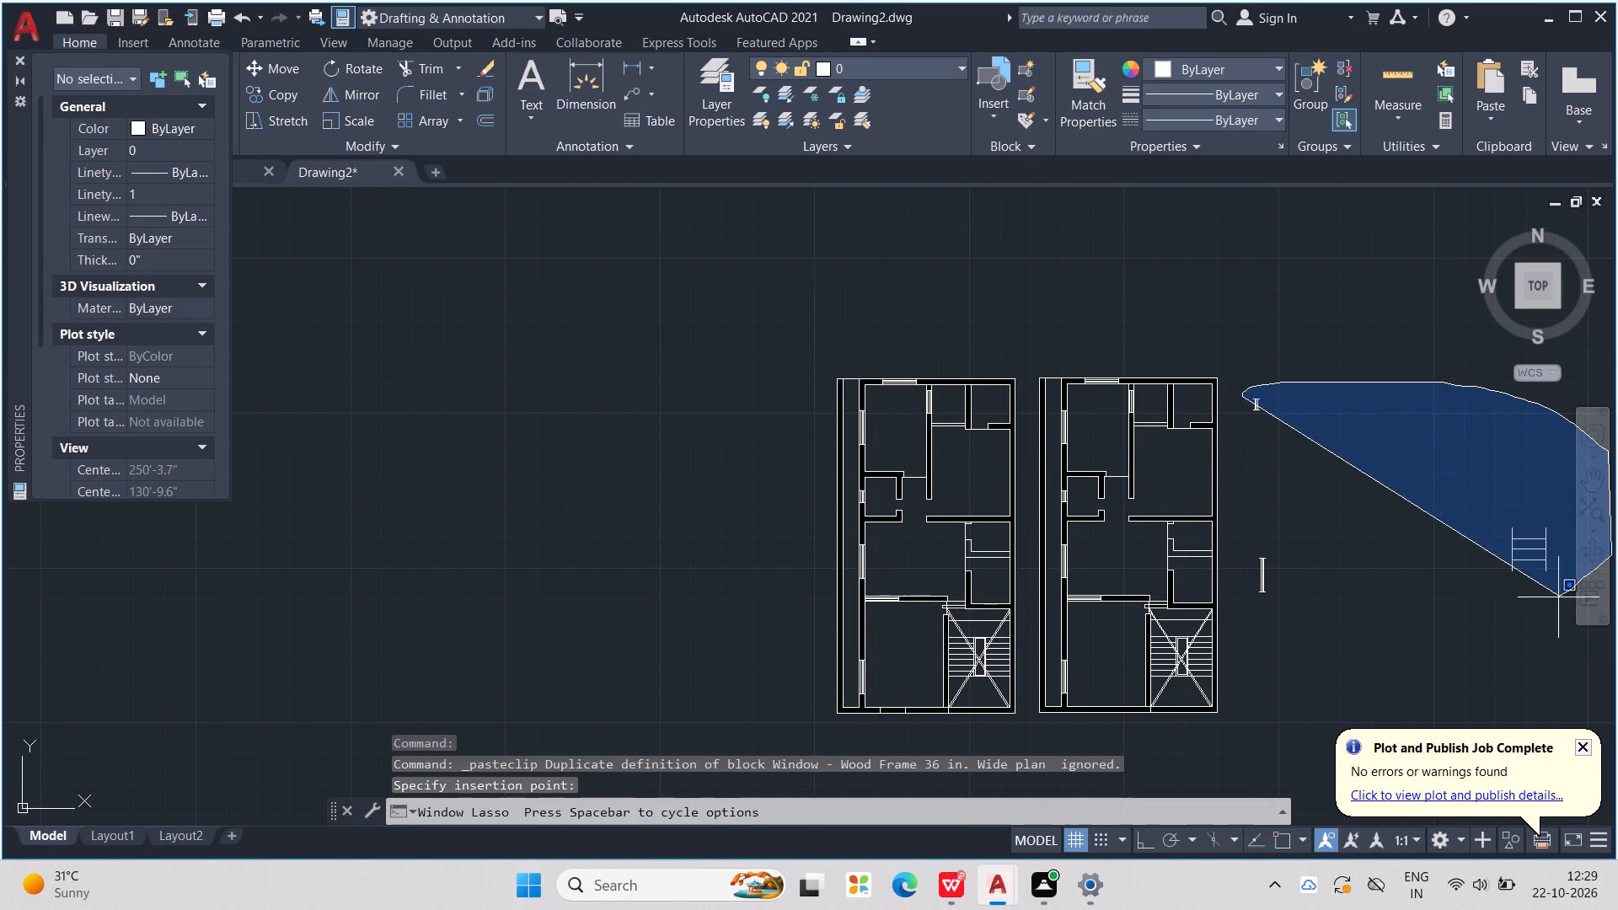
pyautogui.moveTo(1558, 597); pyautogui.dragTo(1257, 675)
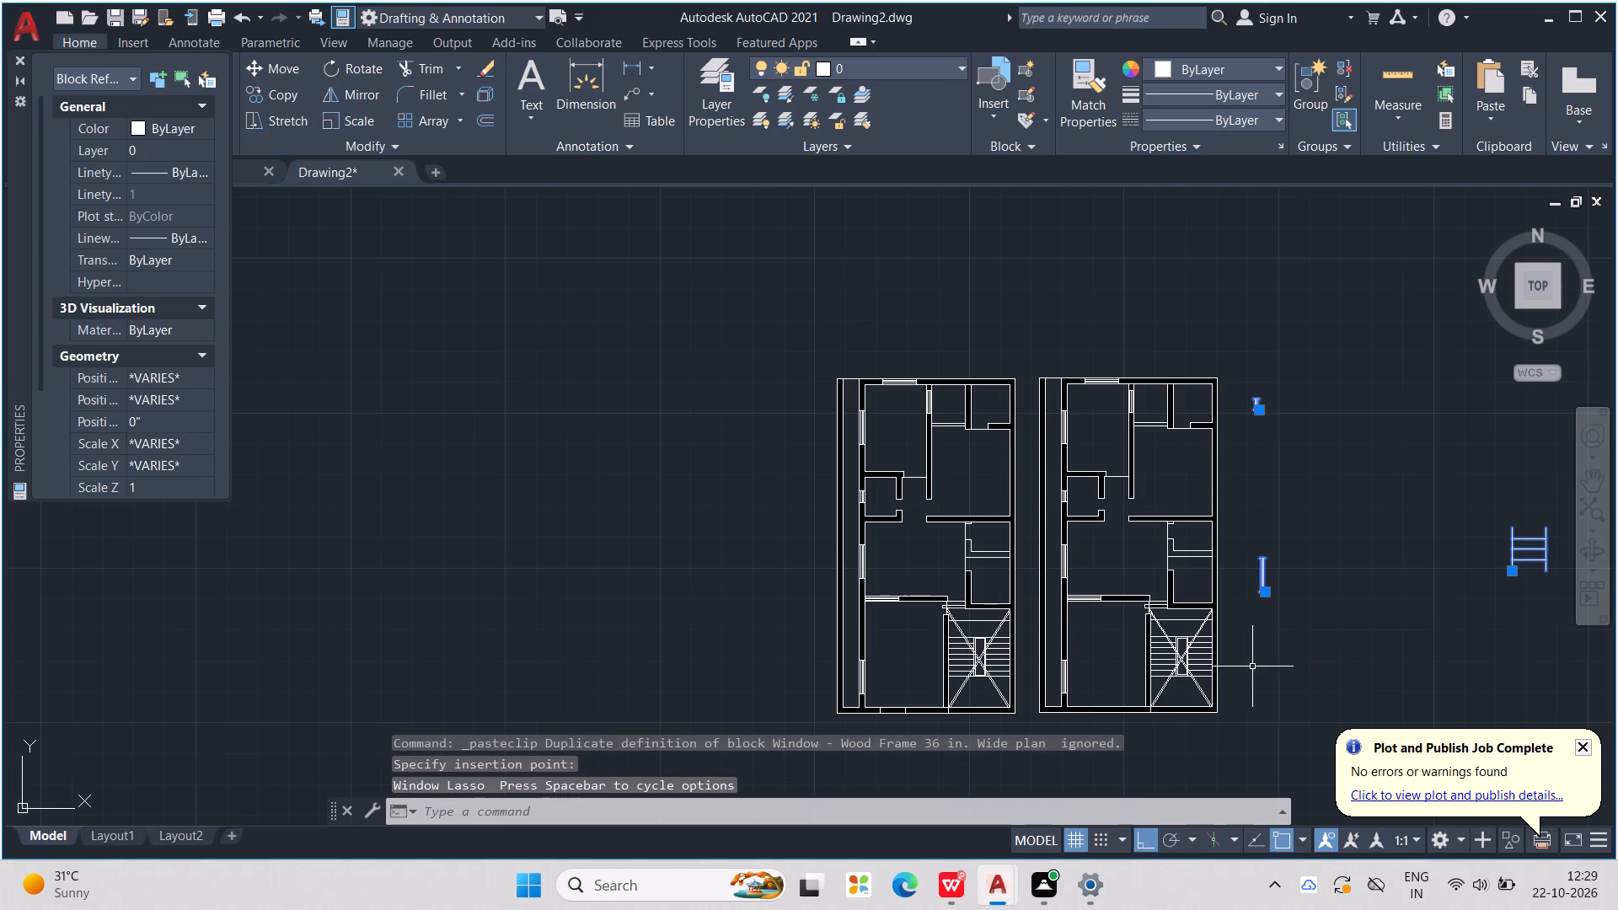
pyautogui.press('Delete')
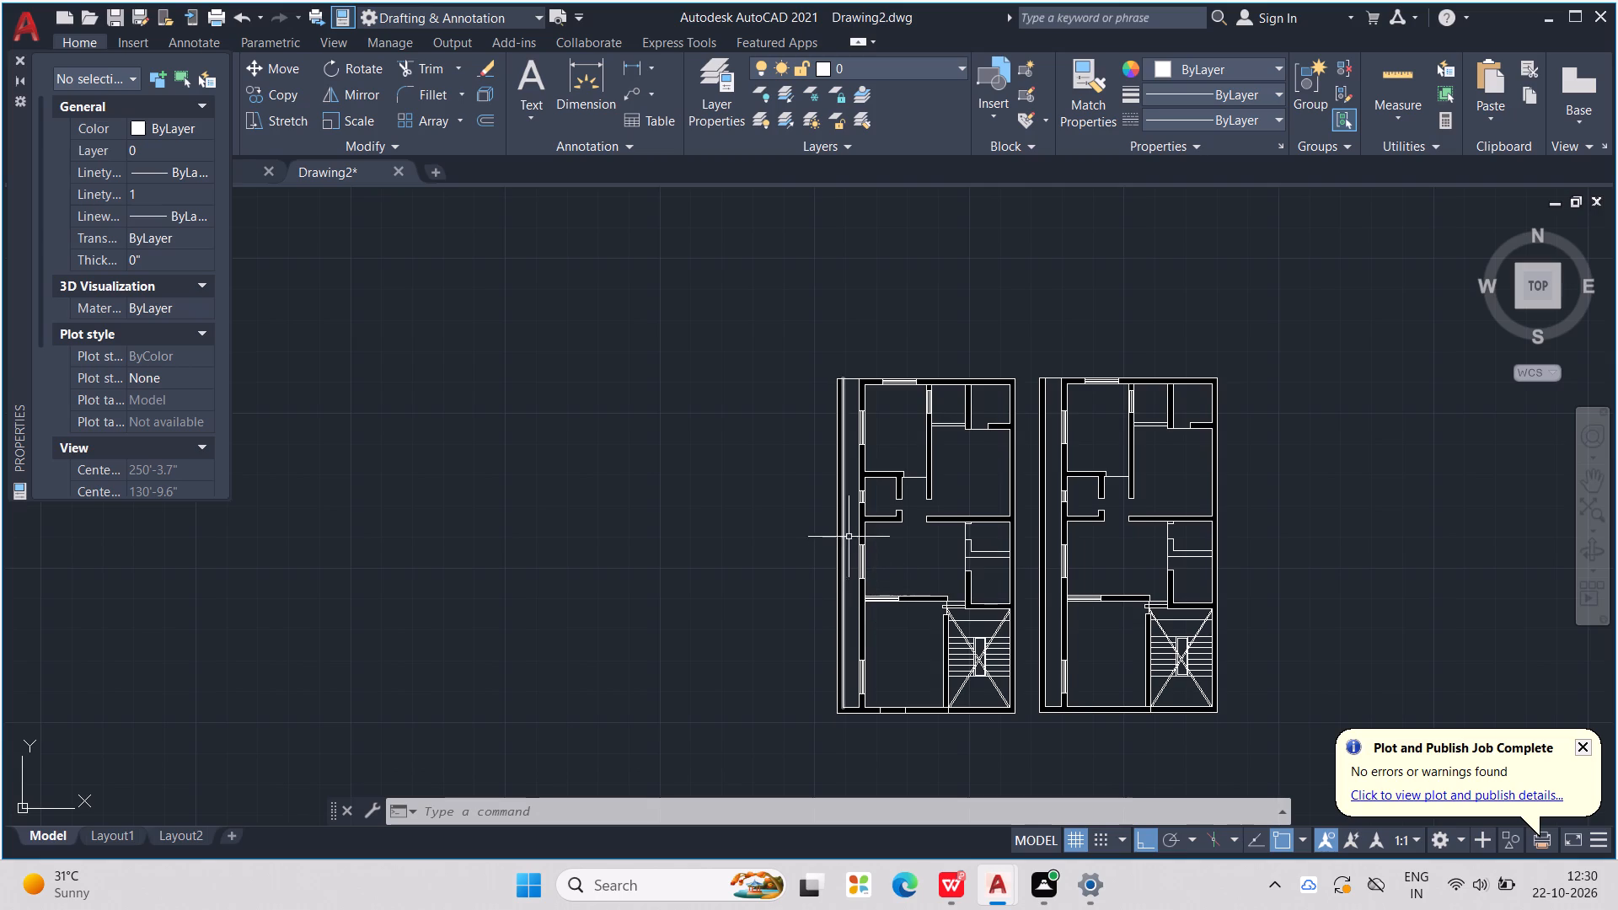
# Add a 9" high multiline text label reading ROOM with 9'6"X12'6" below it in the eastern plan's northwest room.
pyautogui.scroll(1, 1048, 390)
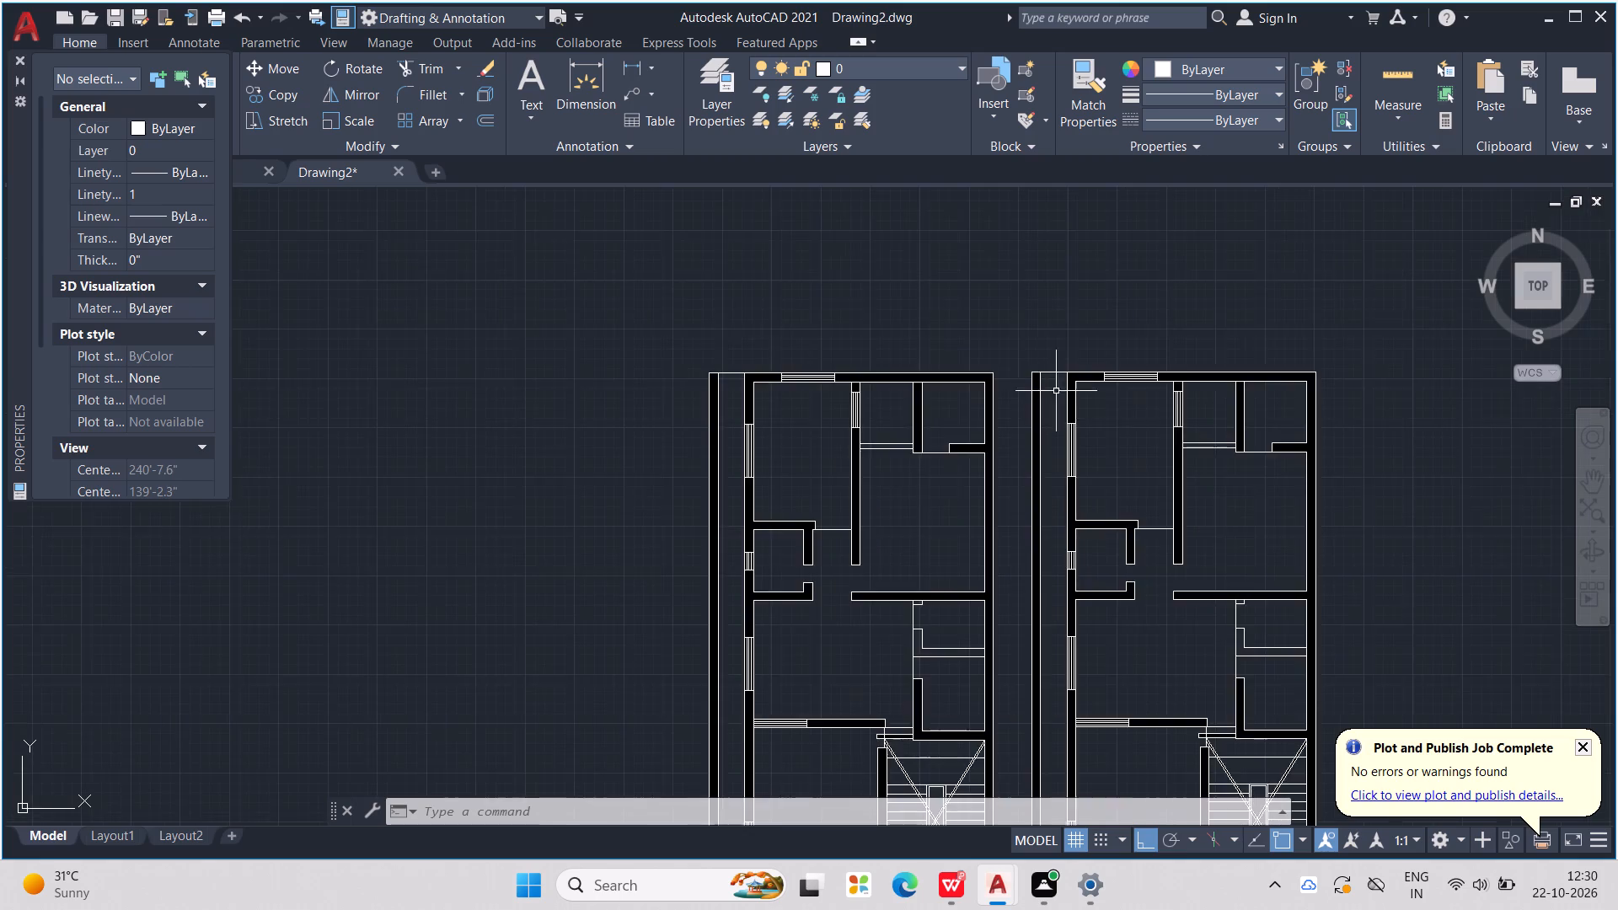
pyautogui.scroll(1, 1067, 395)
pyautogui.moveTo(1117, 436); pyautogui.dragTo(1031, 436, button='middle')
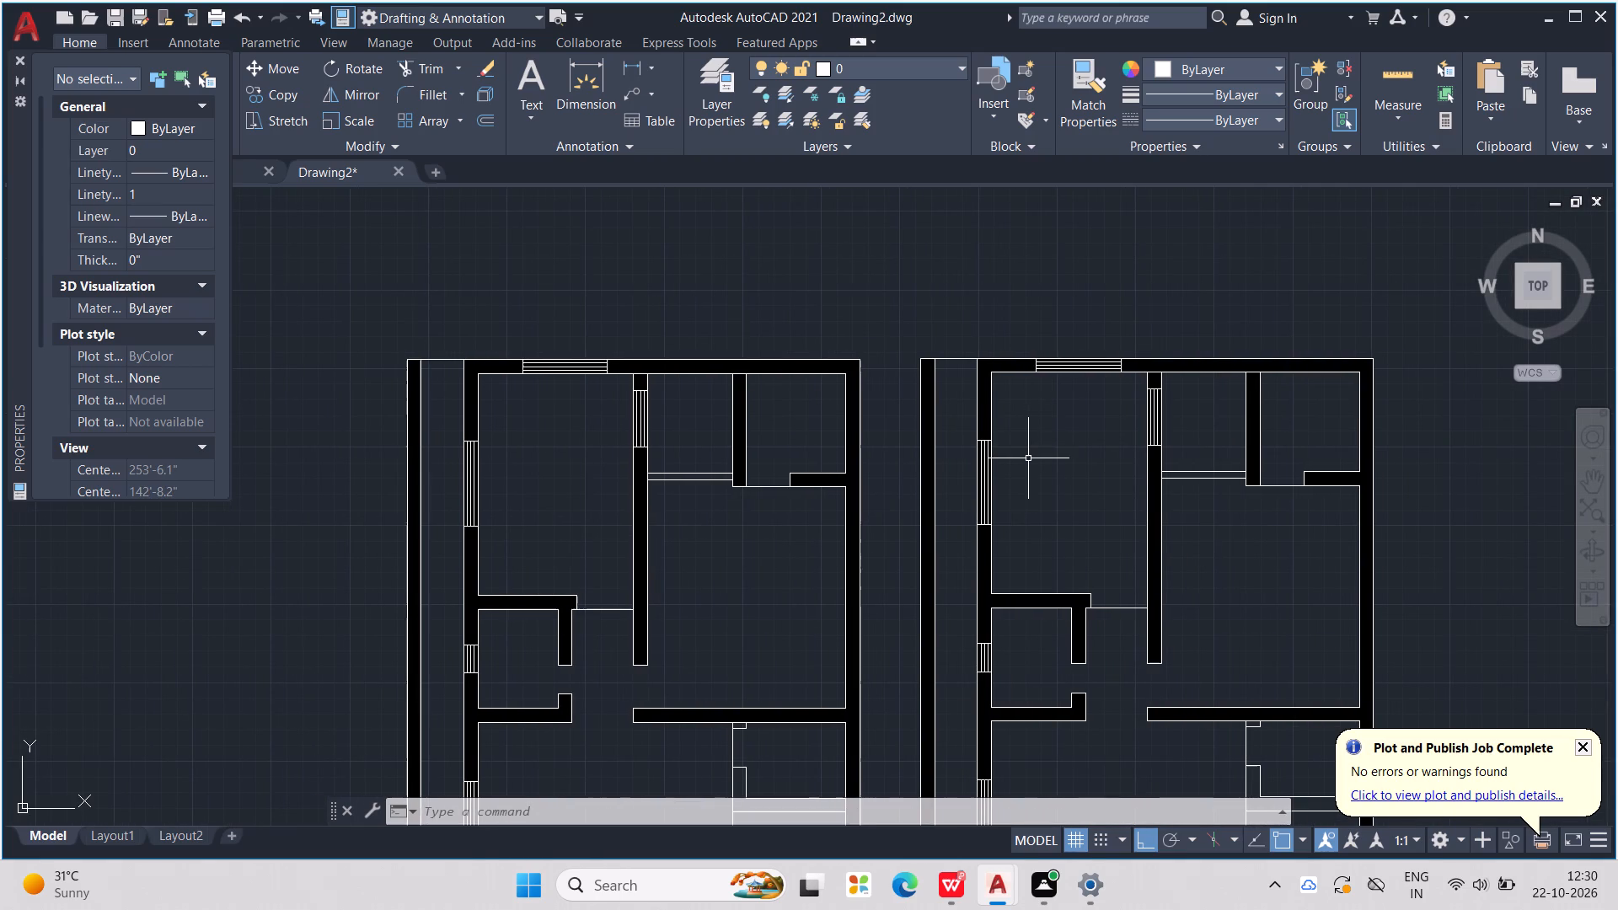
pyautogui.press('t')
pyautogui.press('Return')
pyautogui.click(1048, 412)
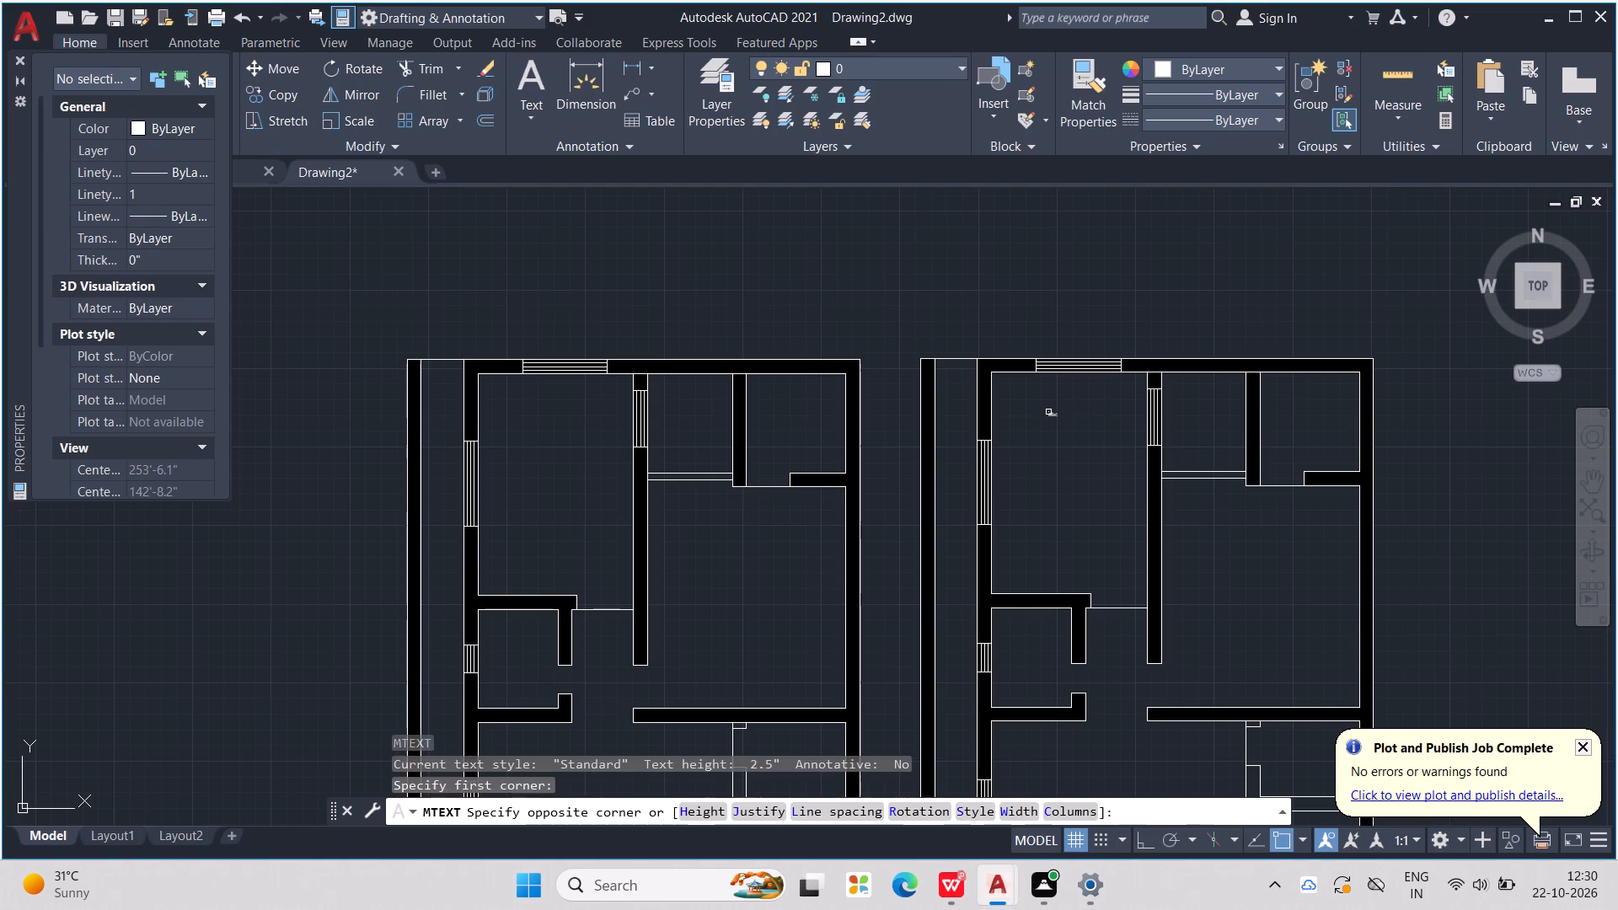
pyautogui.doubleClick(1046, 412)
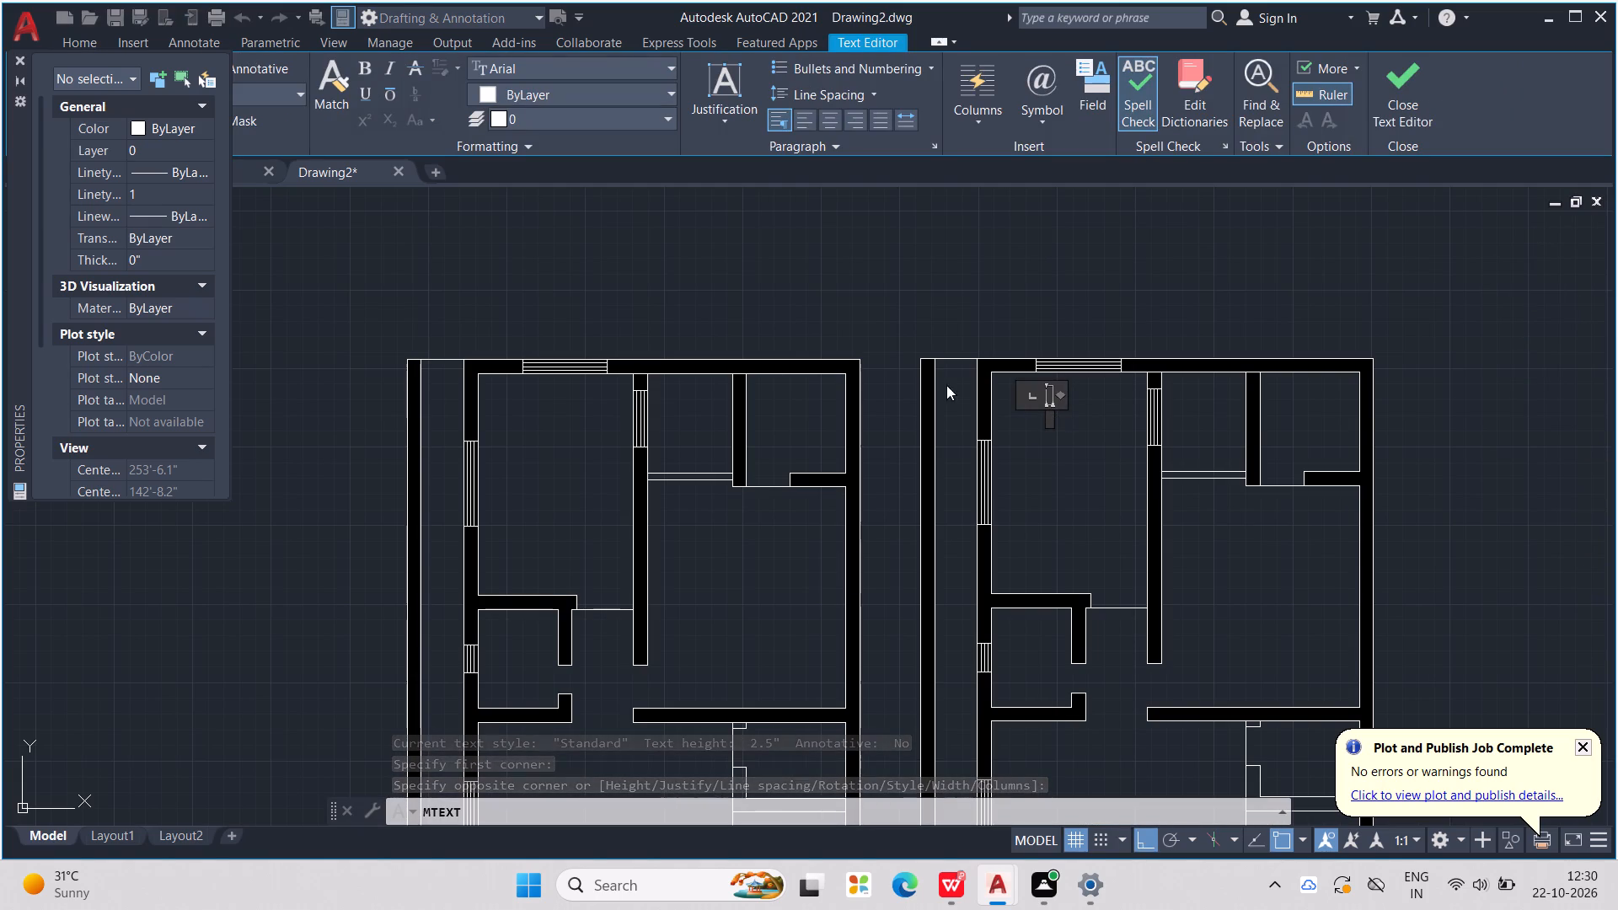
pyautogui.click(18, 58)
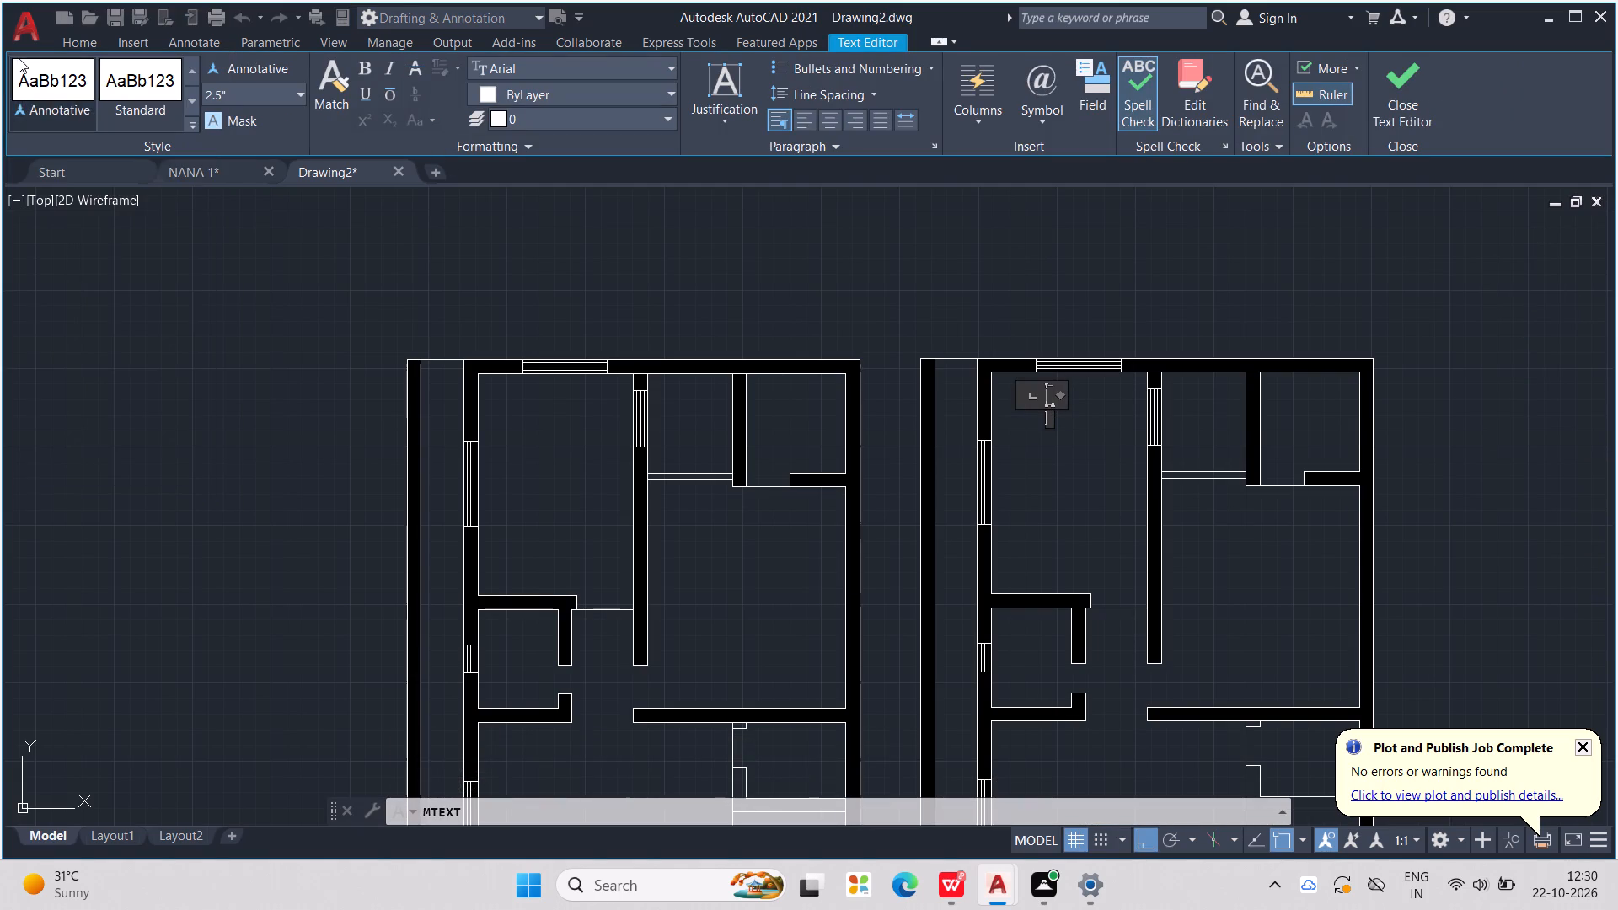
pyautogui.click(306, 92)
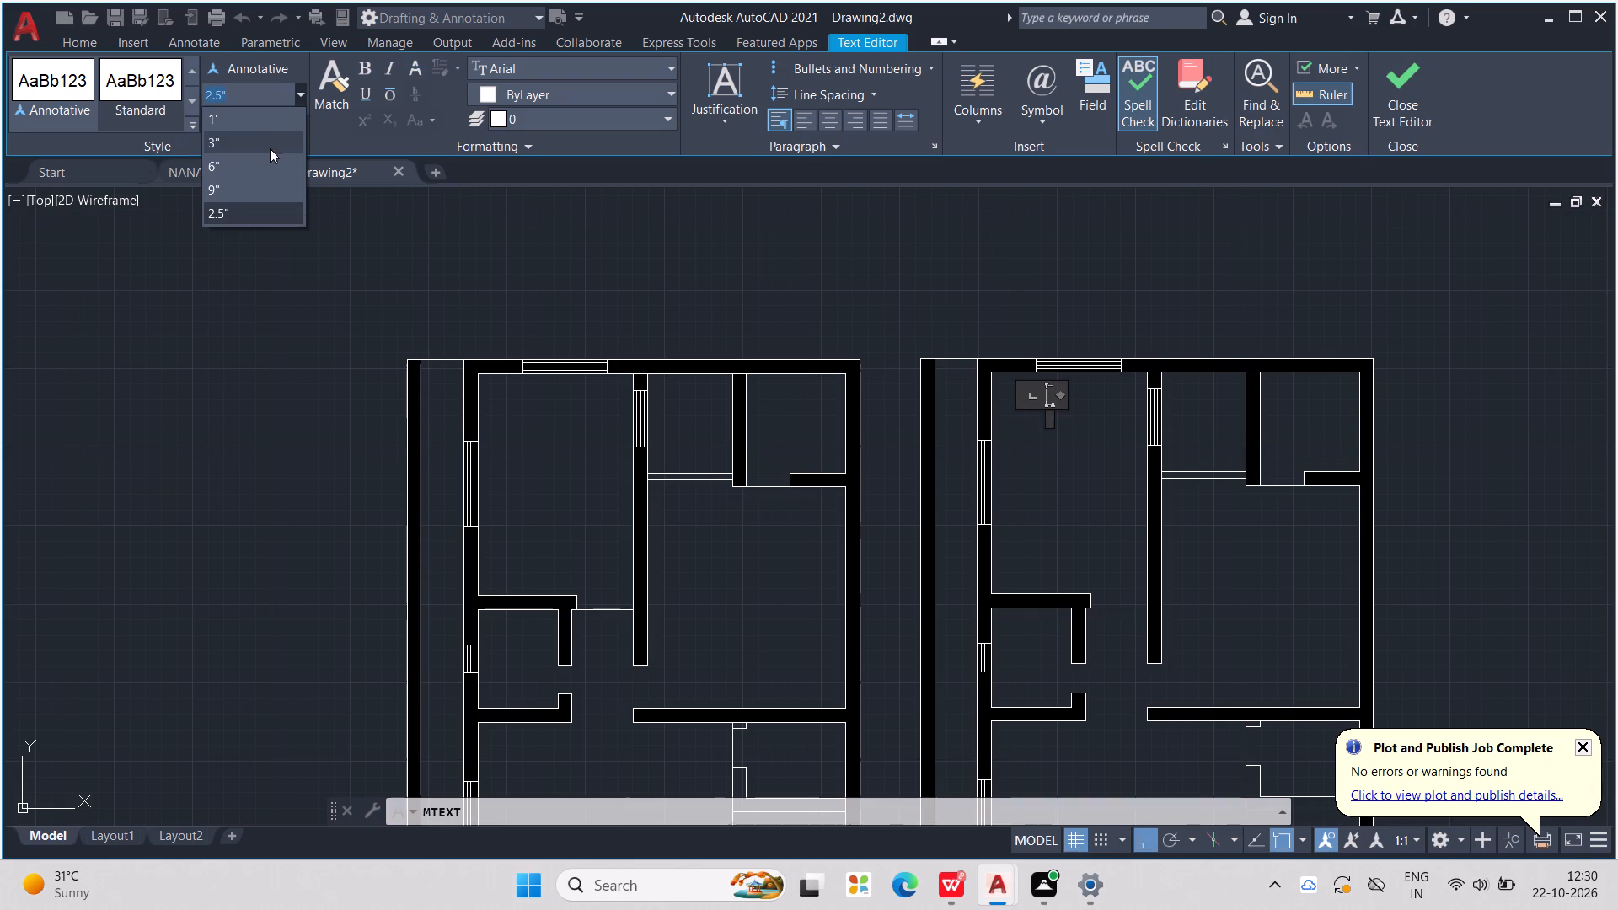
pyautogui.click(258, 183)
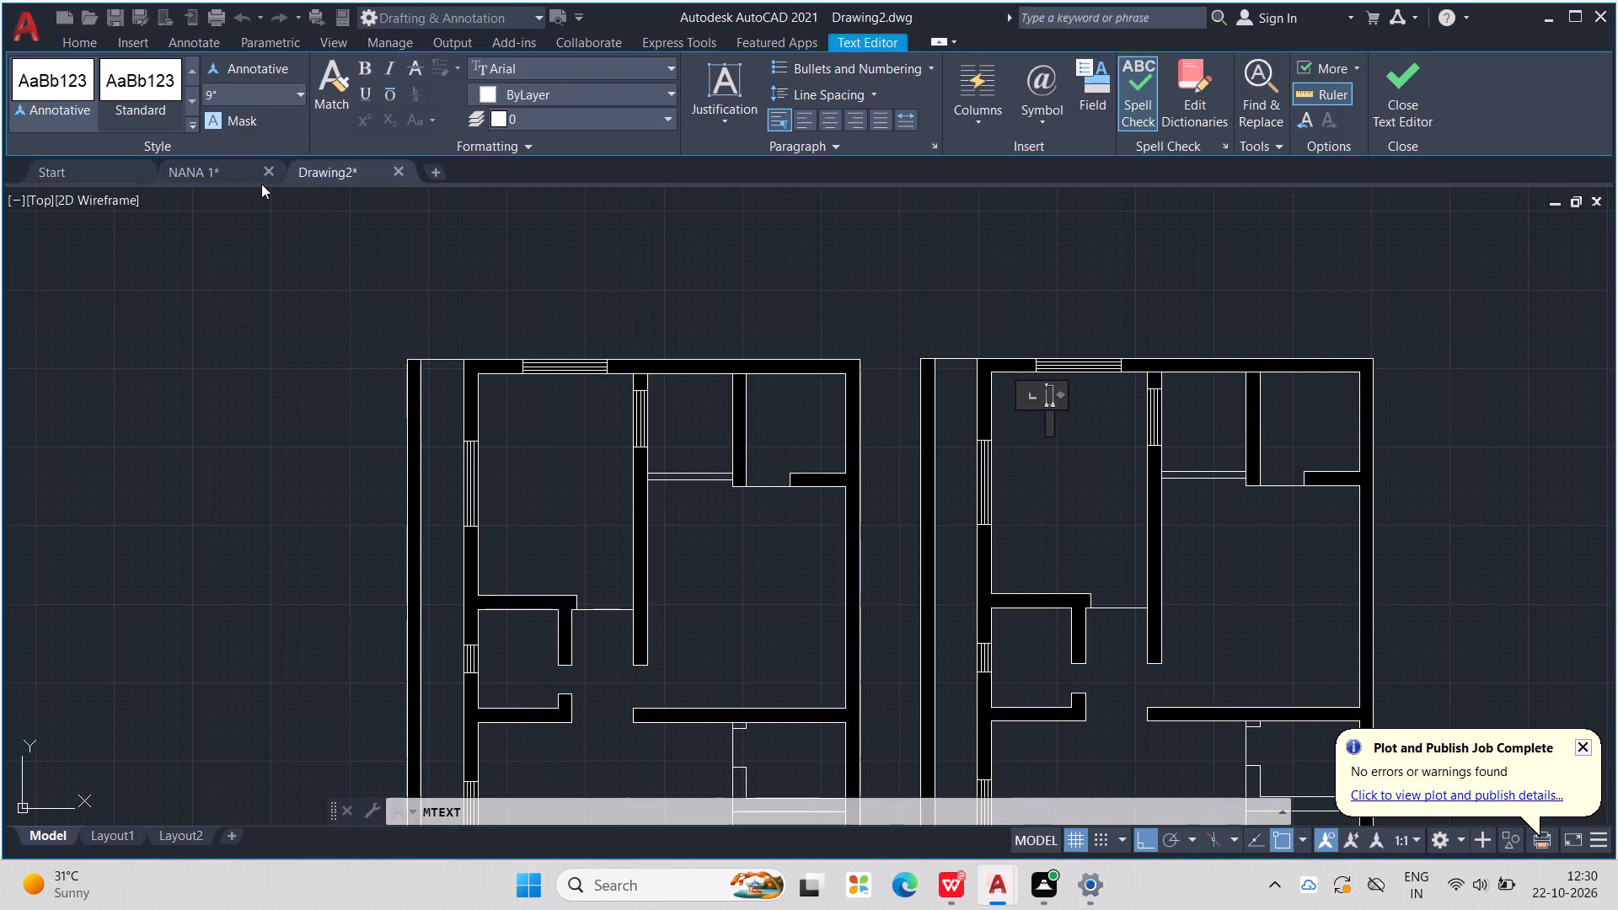
pyautogui.write('ROOM')
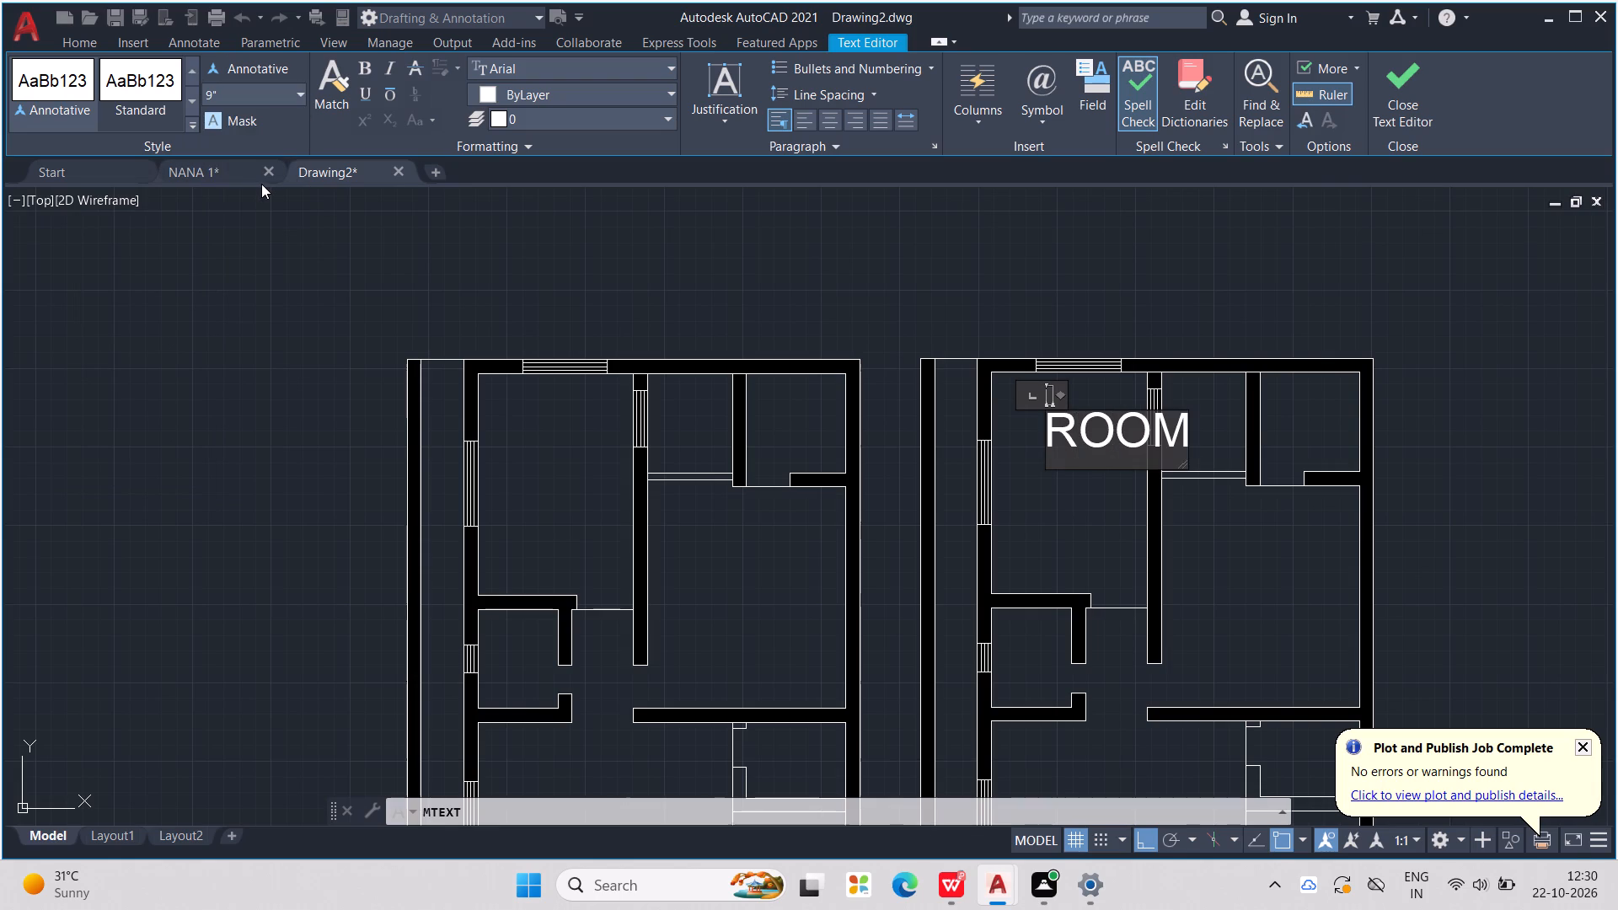
pyautogui.press('Return')
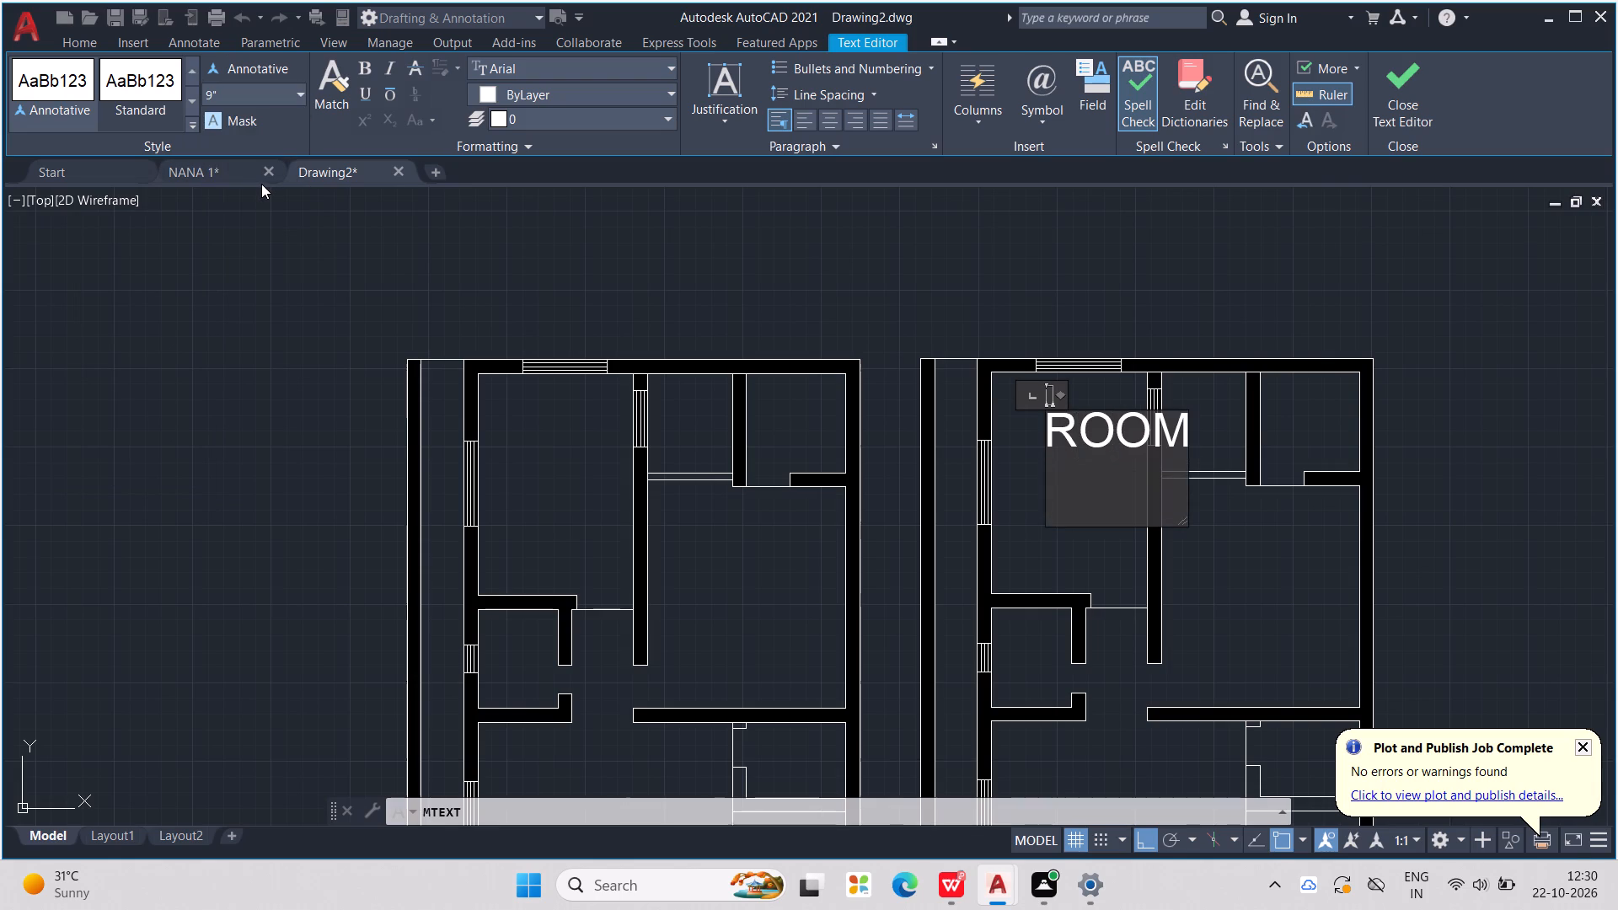
pyautogui.write("9'6'")
pyautogui.press('BackSpace')
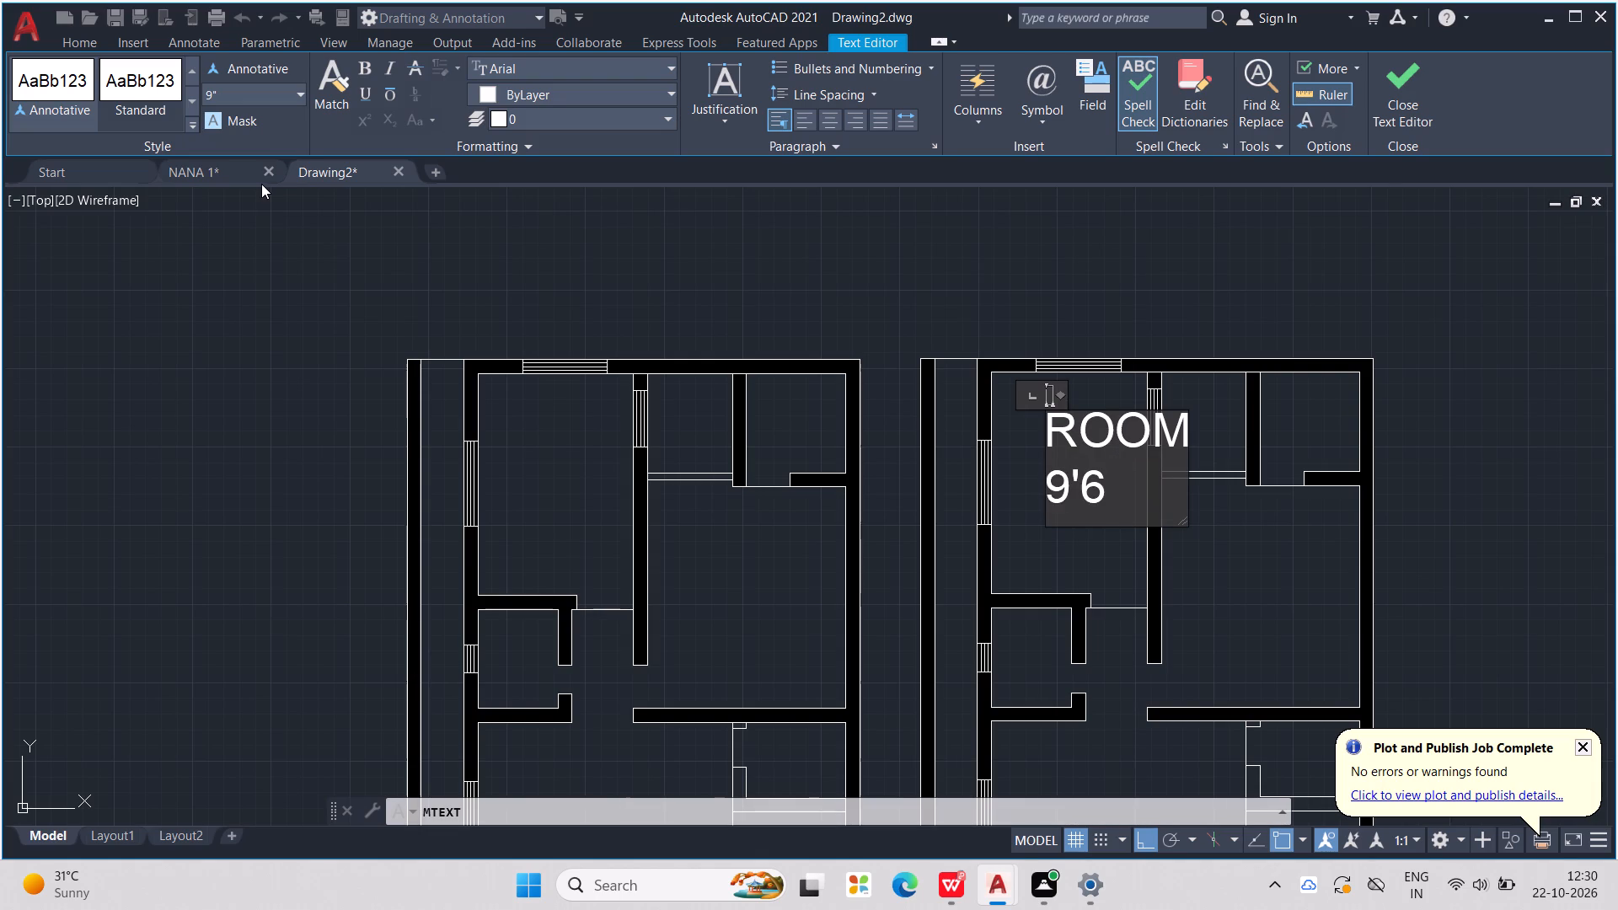
pyautogui.hotkey('shift', '"')
pyautogui.press('x')
pyautogui.write('12\'6"')
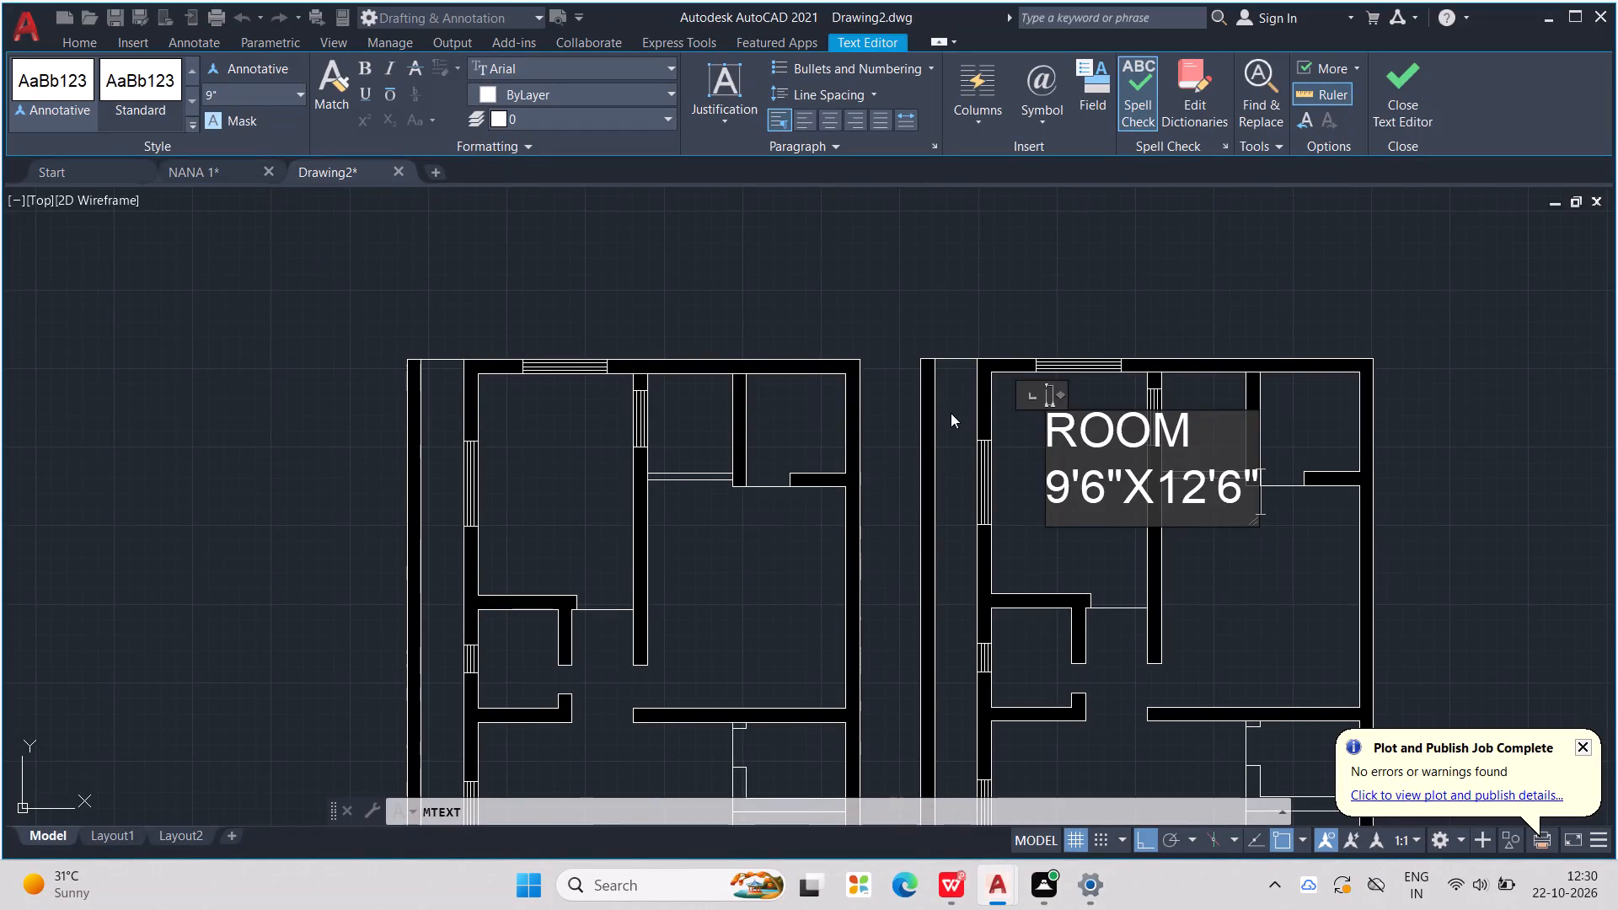
pyautogui.click(964, 306)
# Move the ROOM label southwest so it sits inside the northwest room, clear of the walls.
pyautogui.click(1091, 449)
pyautogui.moveTo(1100, 431); pyautogui.dragTo(1058, 420)
pyautogui.moveTo(1094, 447); pyautogui.dragTo(1064, 438)
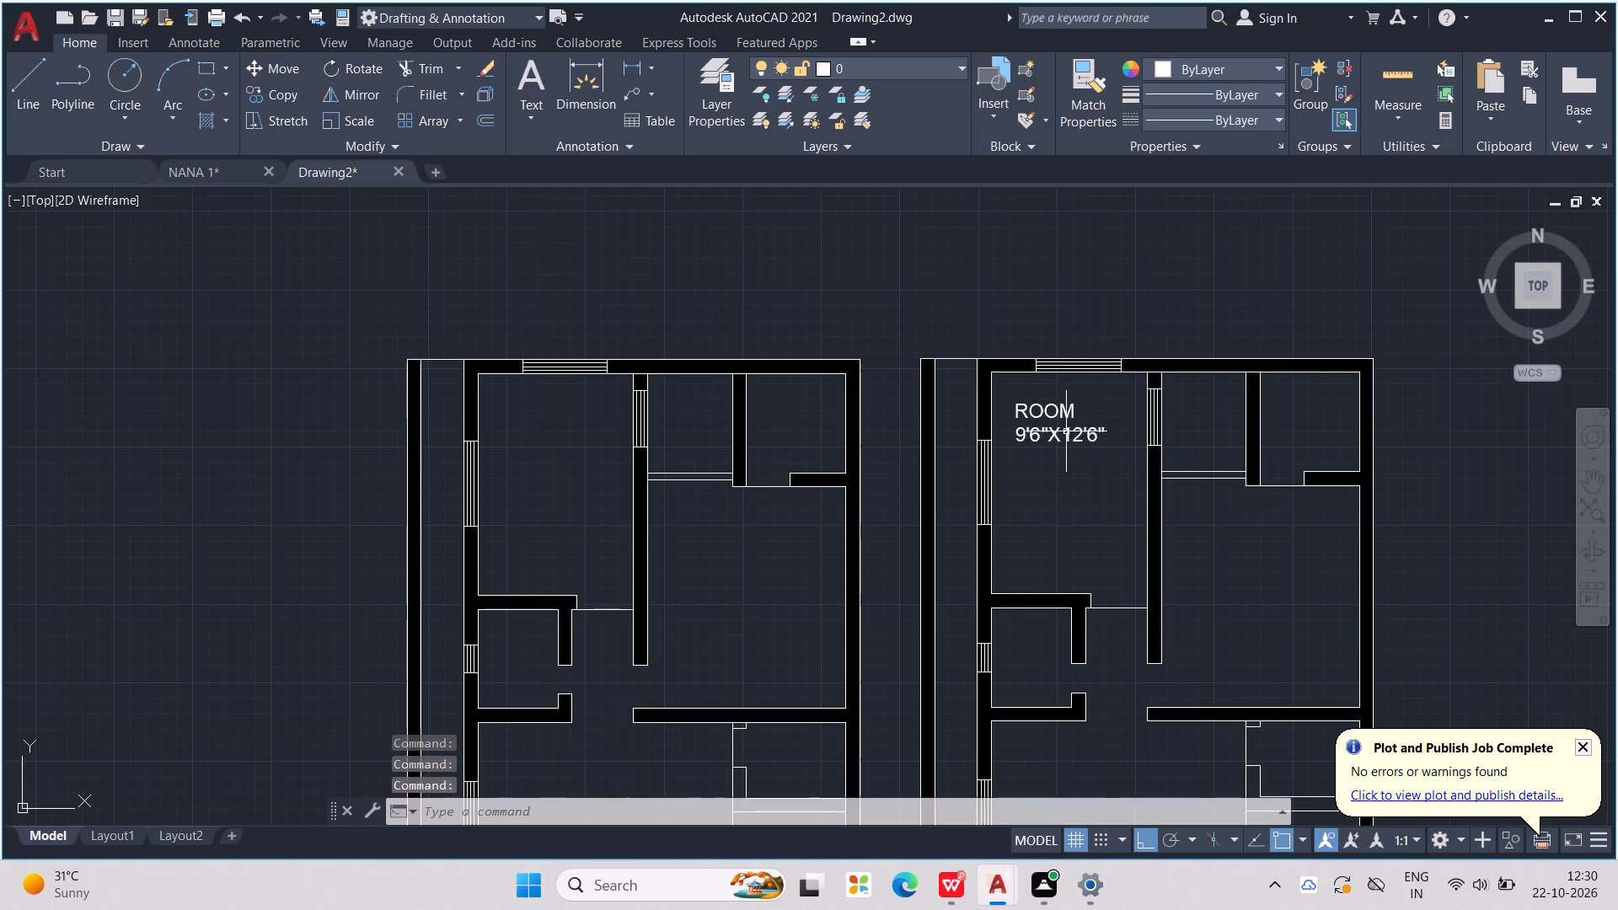
pyautogui.moveTo(1054, 413); pyautogui.dragTo(1069, 431)
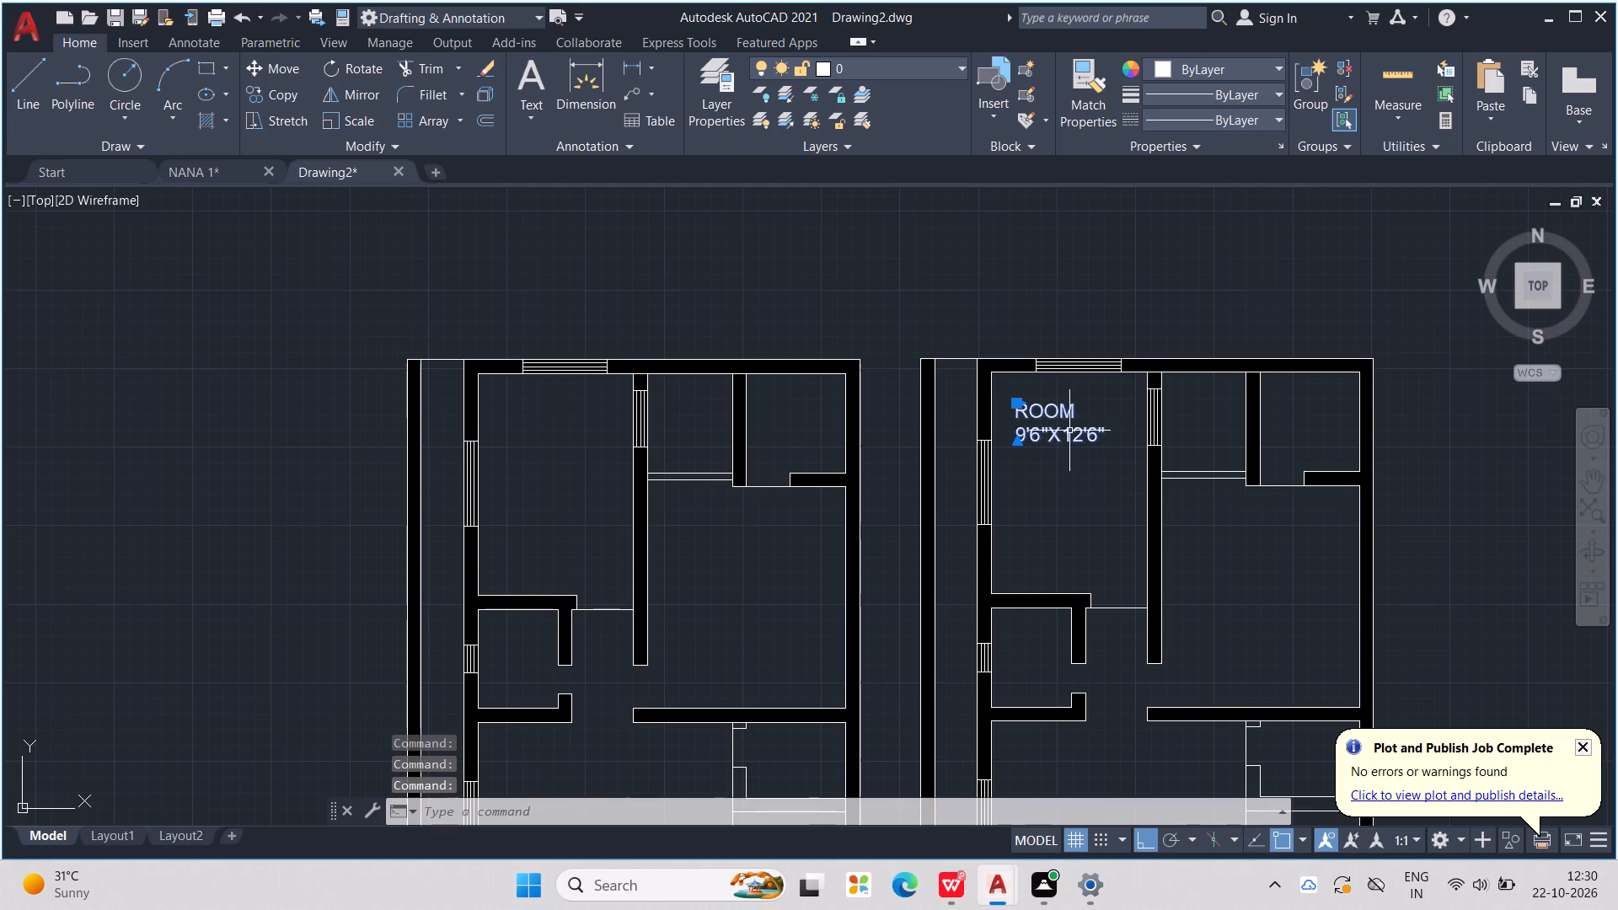
pyautogui.moveTo(1069, 431); pyautogui.dragTo(1069, 428)
pyautogui.moveTo(1052, 409); pyautogui.dragTo(1064, 413)
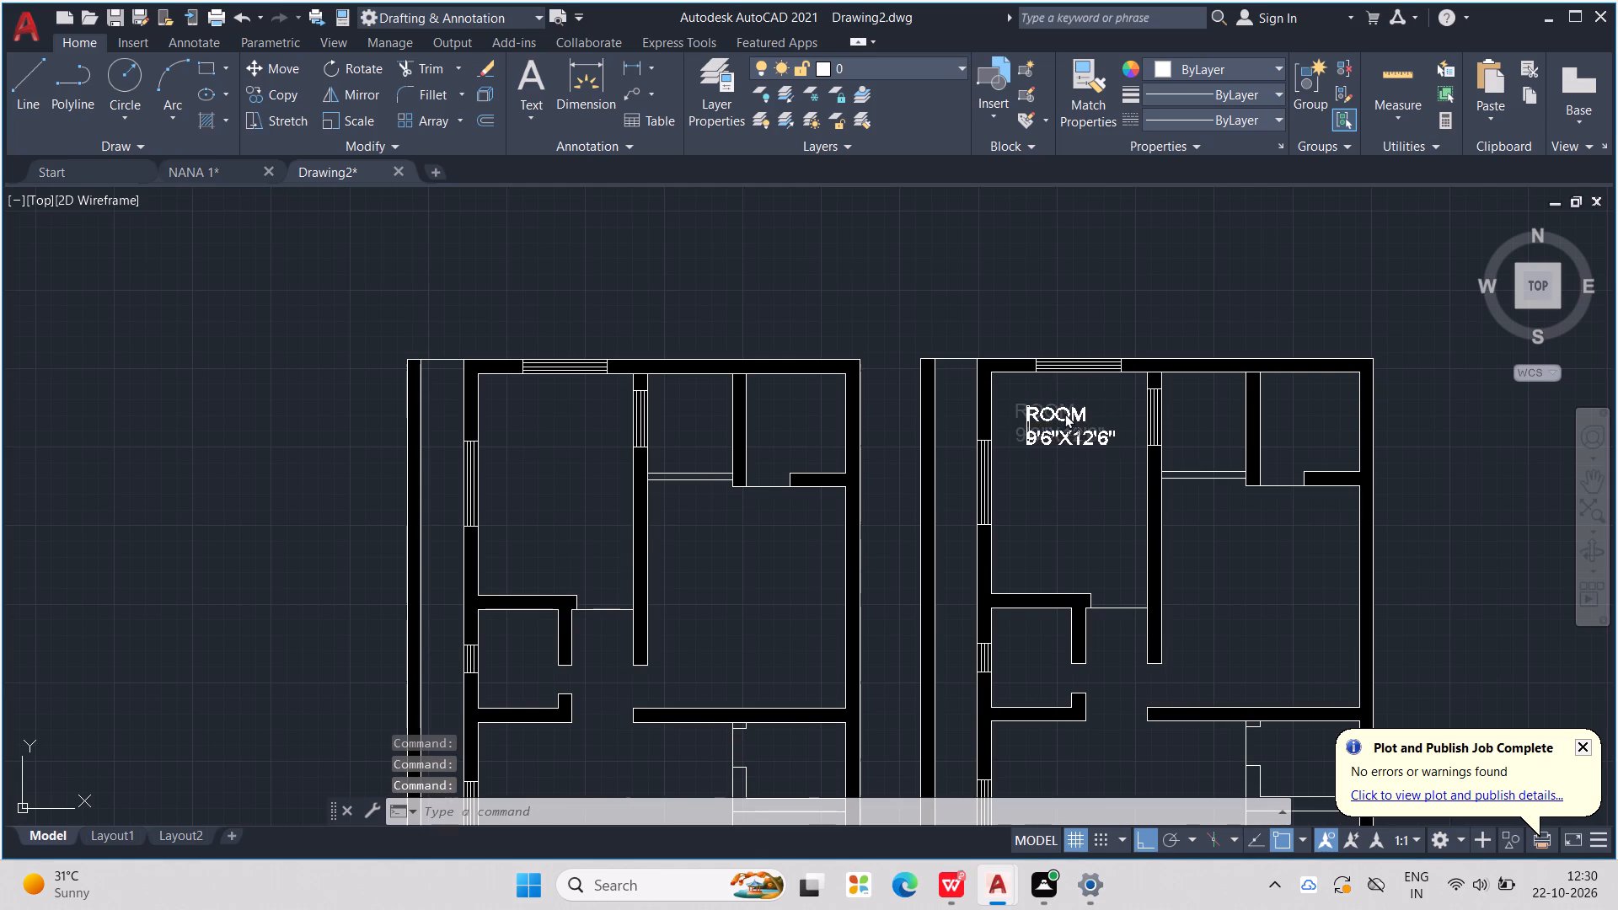
pyautogui.moveTo(1064, 413); pyautogui.dragTo(1056, 437)
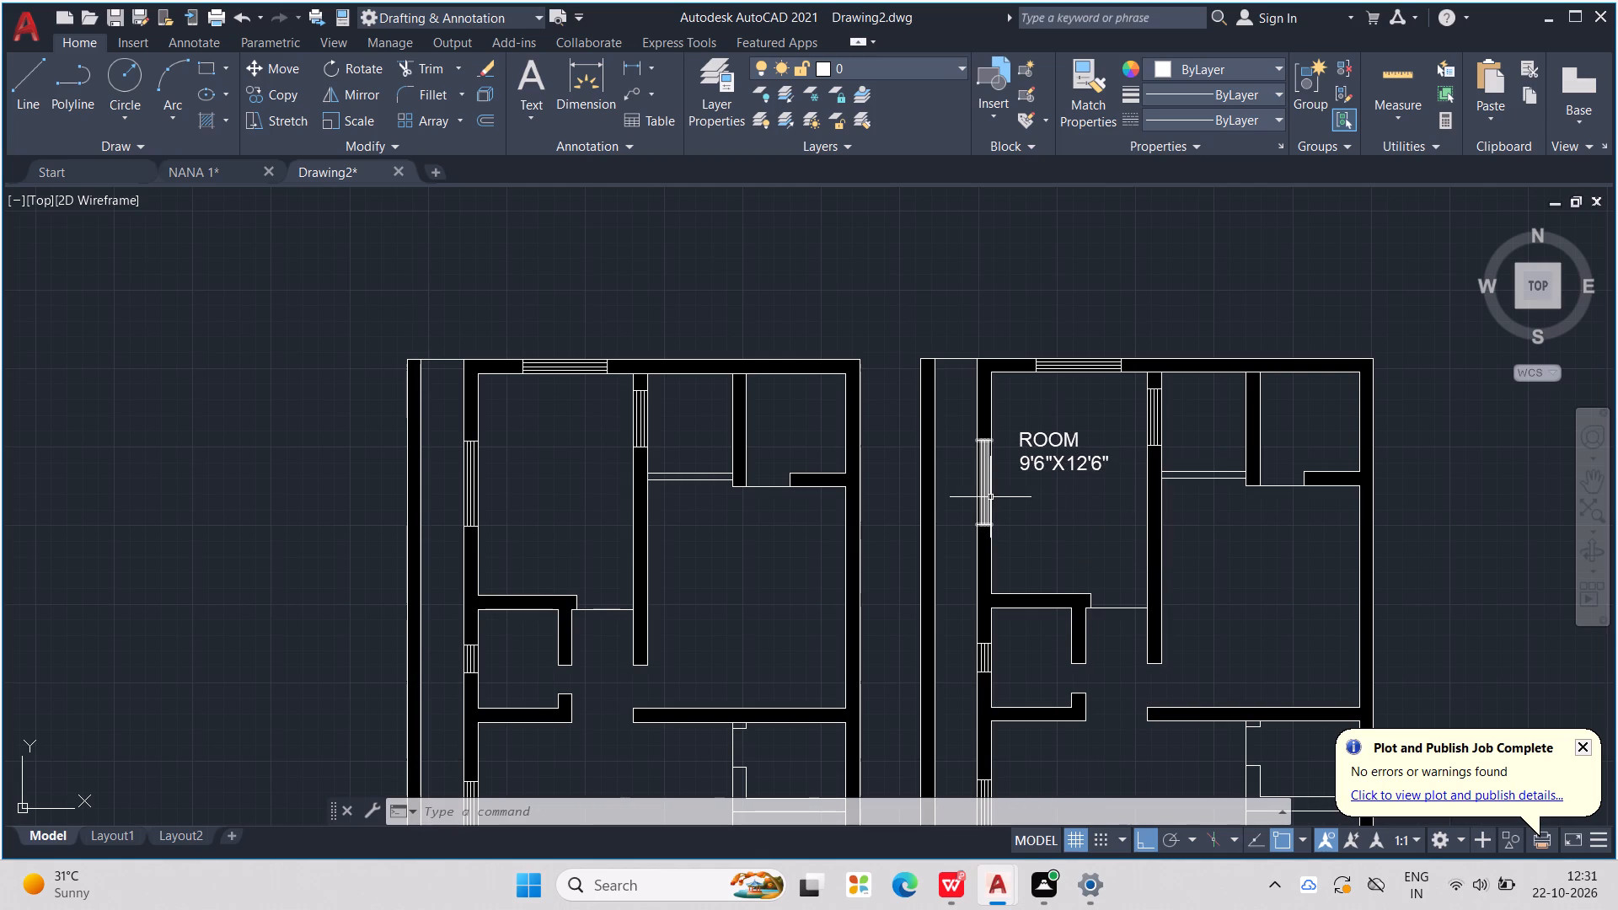
# Copy the ROOM label into the eastern plan's small northeast room and shift it to fit between the walls.
pyautogui.click(1037, 464)
pyautogui.hotkey('ctrl', 'c')
pyautogui.hotkey('ctrl', 'v')
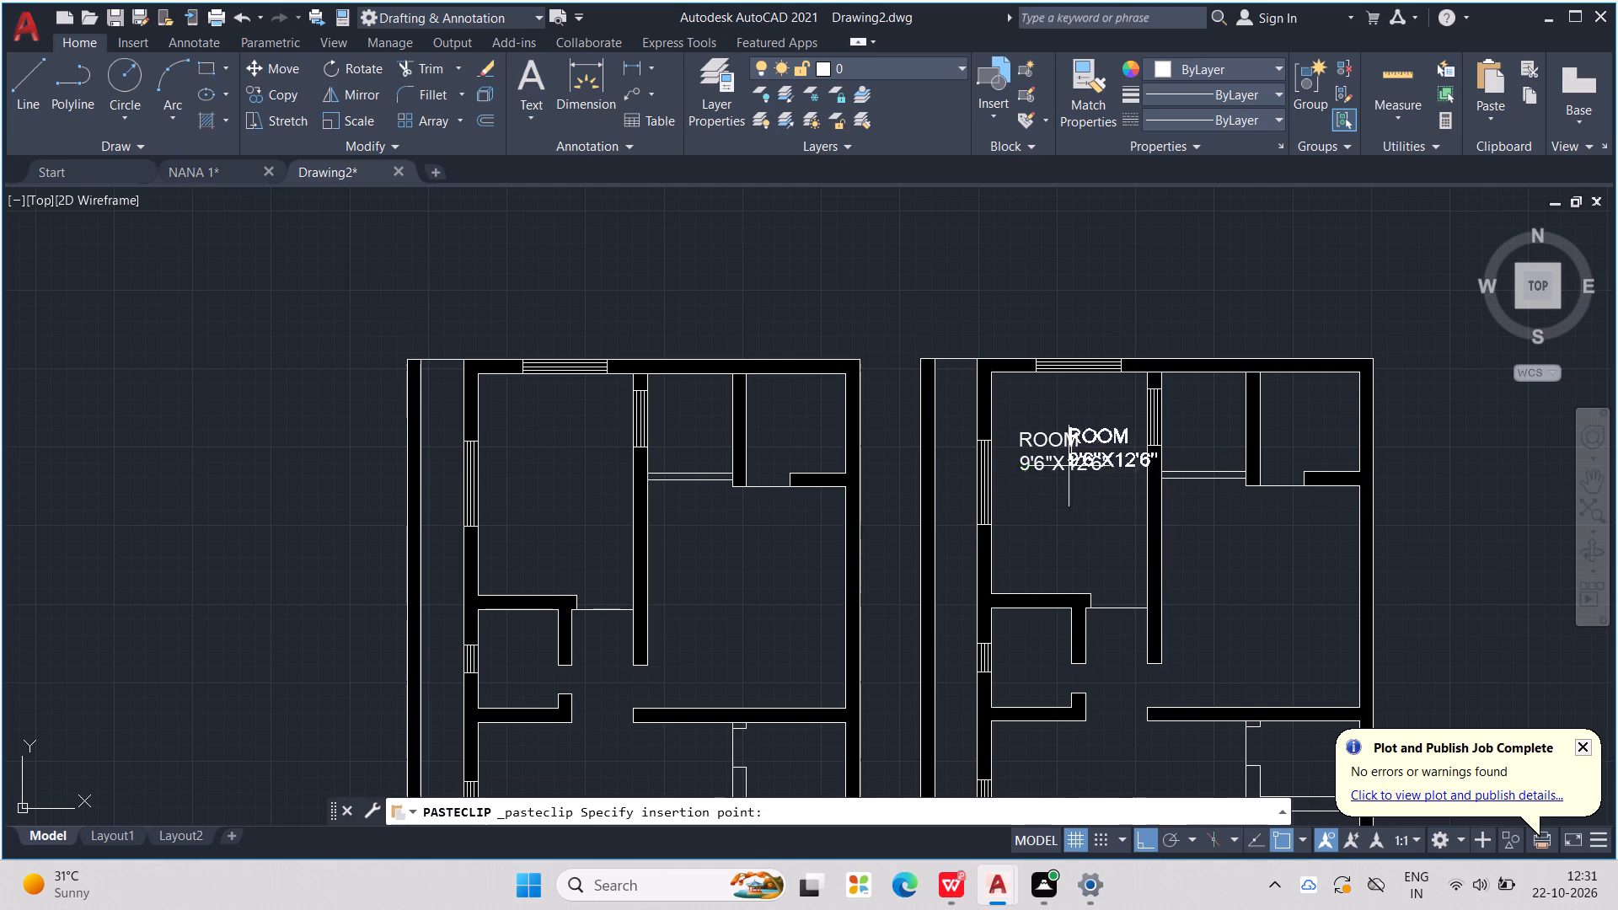
pyautogui.moveTo(1170, 430); pyautogui.dragTo(990, 458, button='middle')
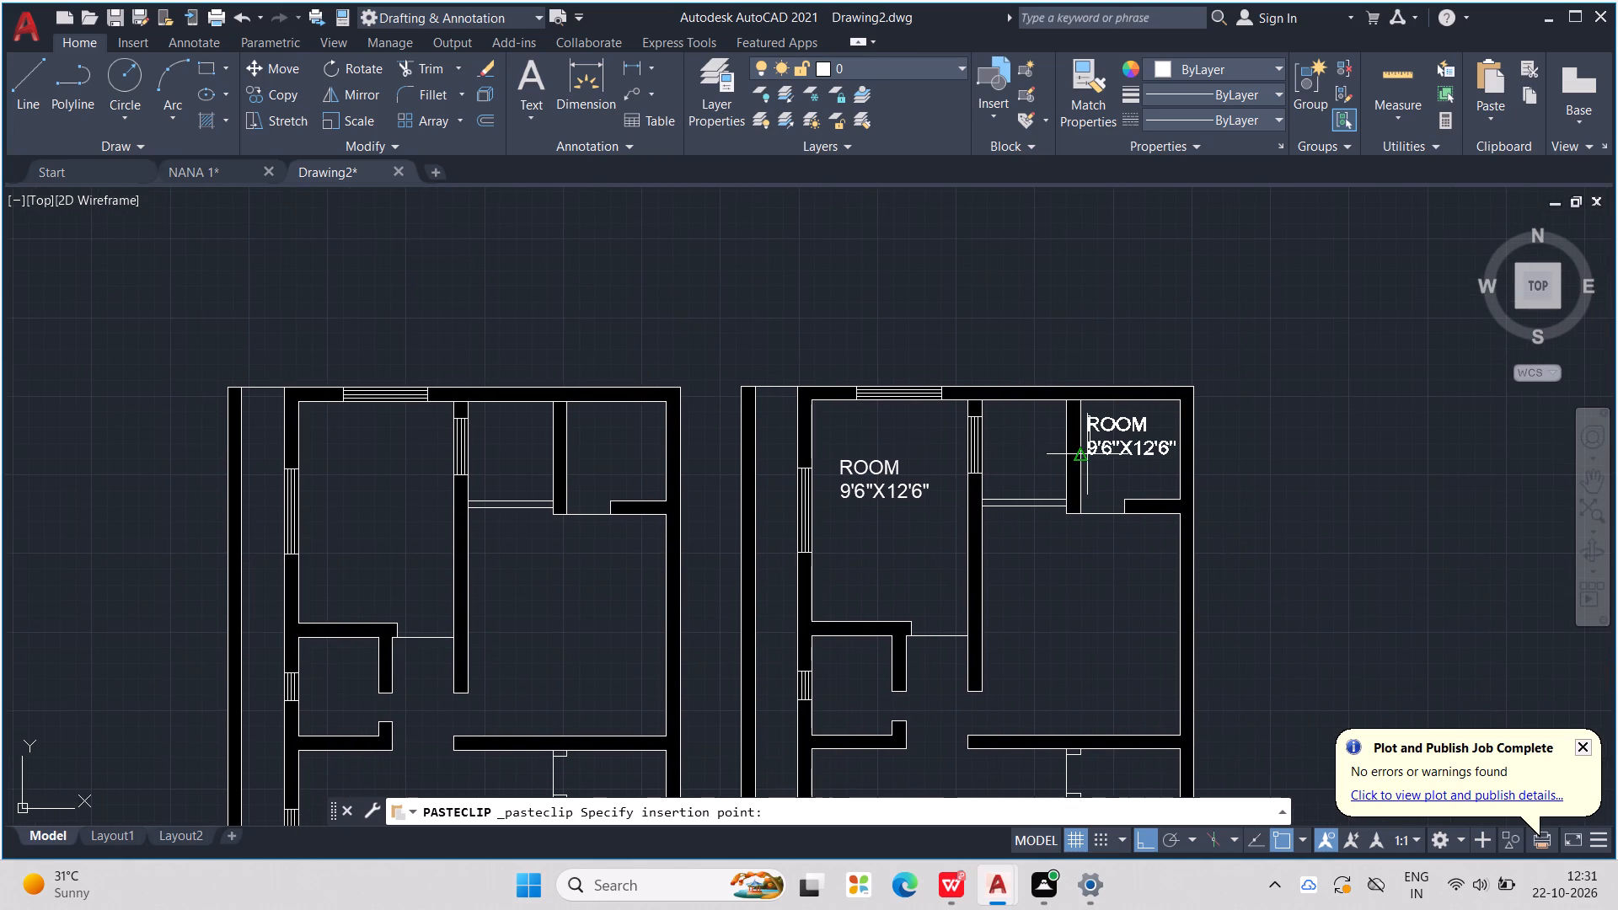
pyautogui.click(1087, 454)
pyautogui.click(1140, 454)
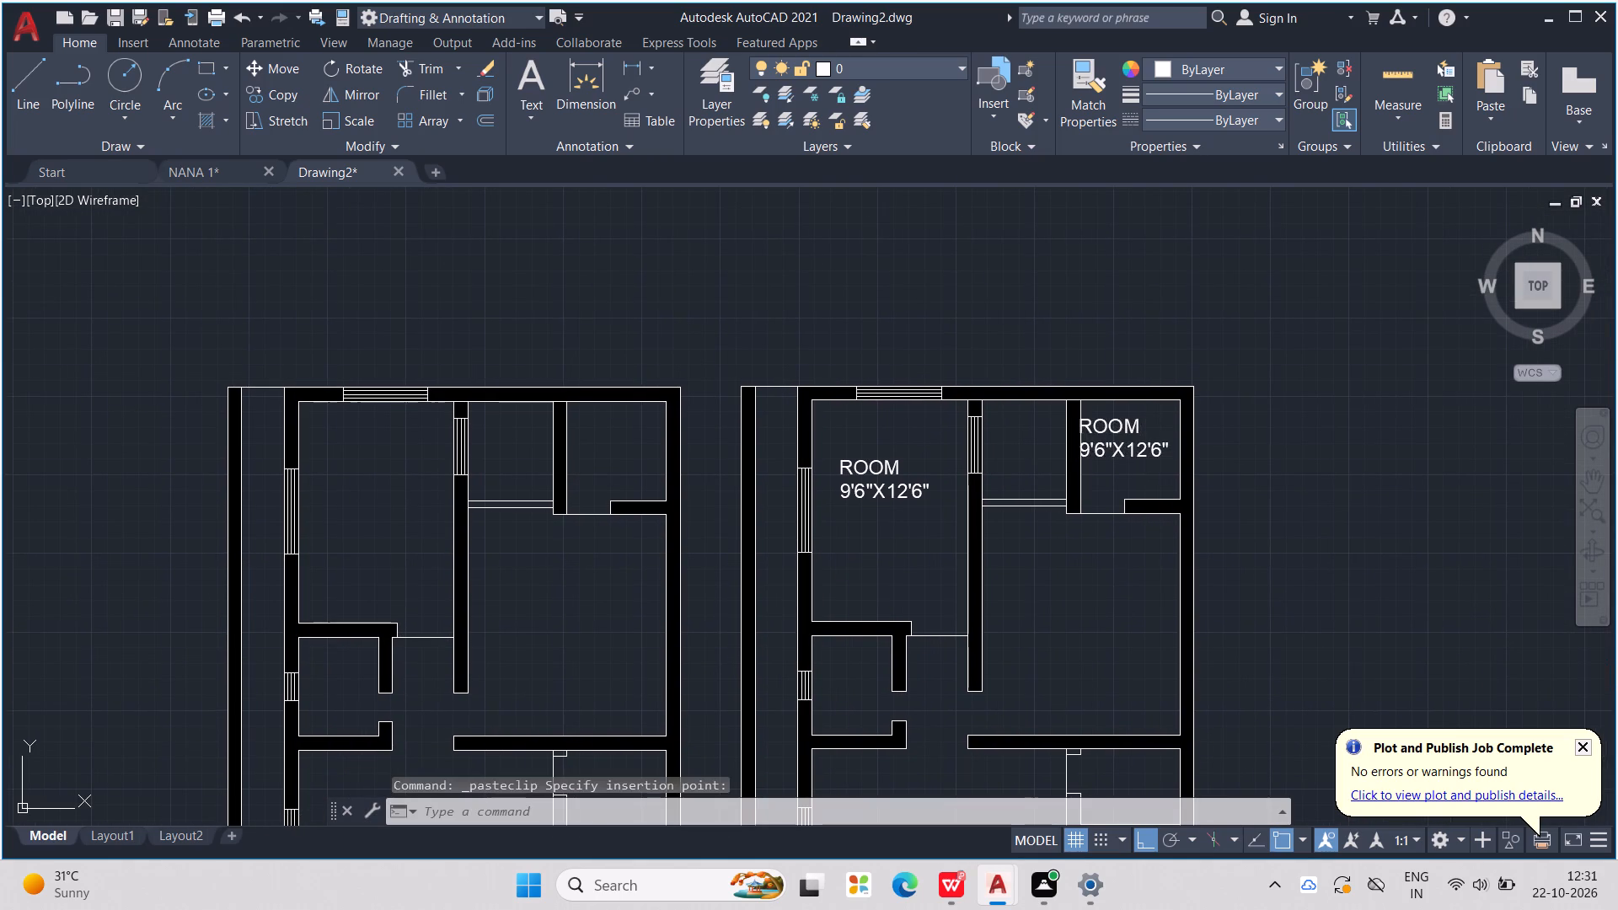
pyautogui.scroll(2, 1140, 454)
pyautogui.moveTo(1099, 448); pyautogui.dragTo(1125, 441)
pyautogui.moveTo(1015, 454); pyautogui.dragTo(1052, 442)
pyautogui.moveTo(986, 444); pyautogui.dragTo(1010, 432)
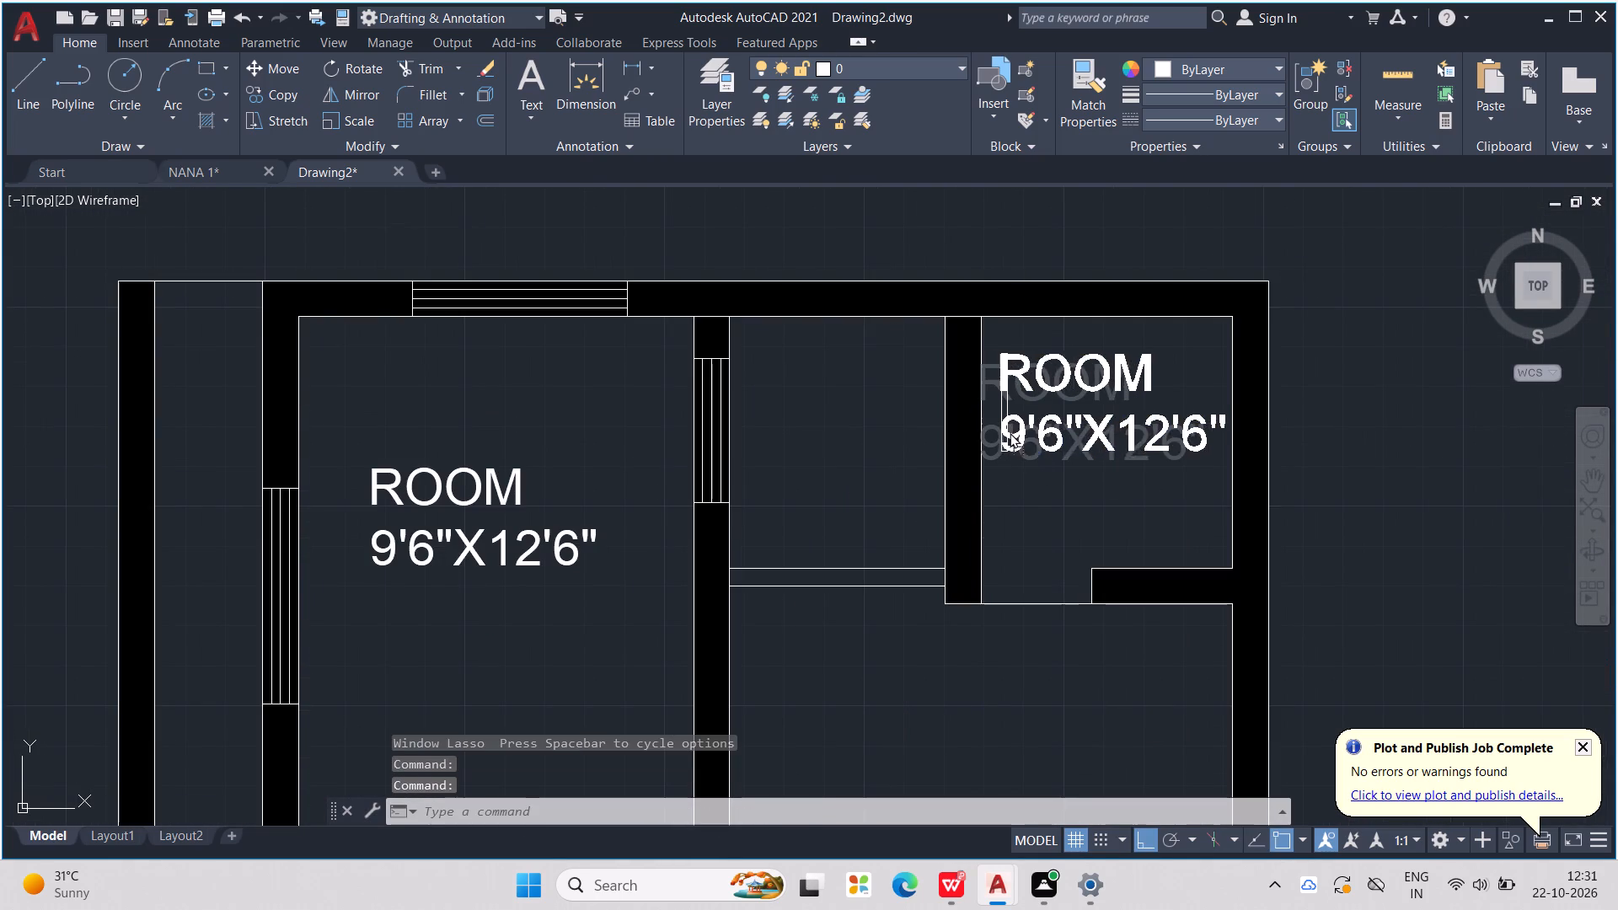
pyautogui.moveTo(1010, 432); pyautogui.dragTo(1010, 442)
# Replace the word ROOM with BATH in the label copied into the eastern plan's small northeast room.
pyautogui.doubleClick(1055, 441)
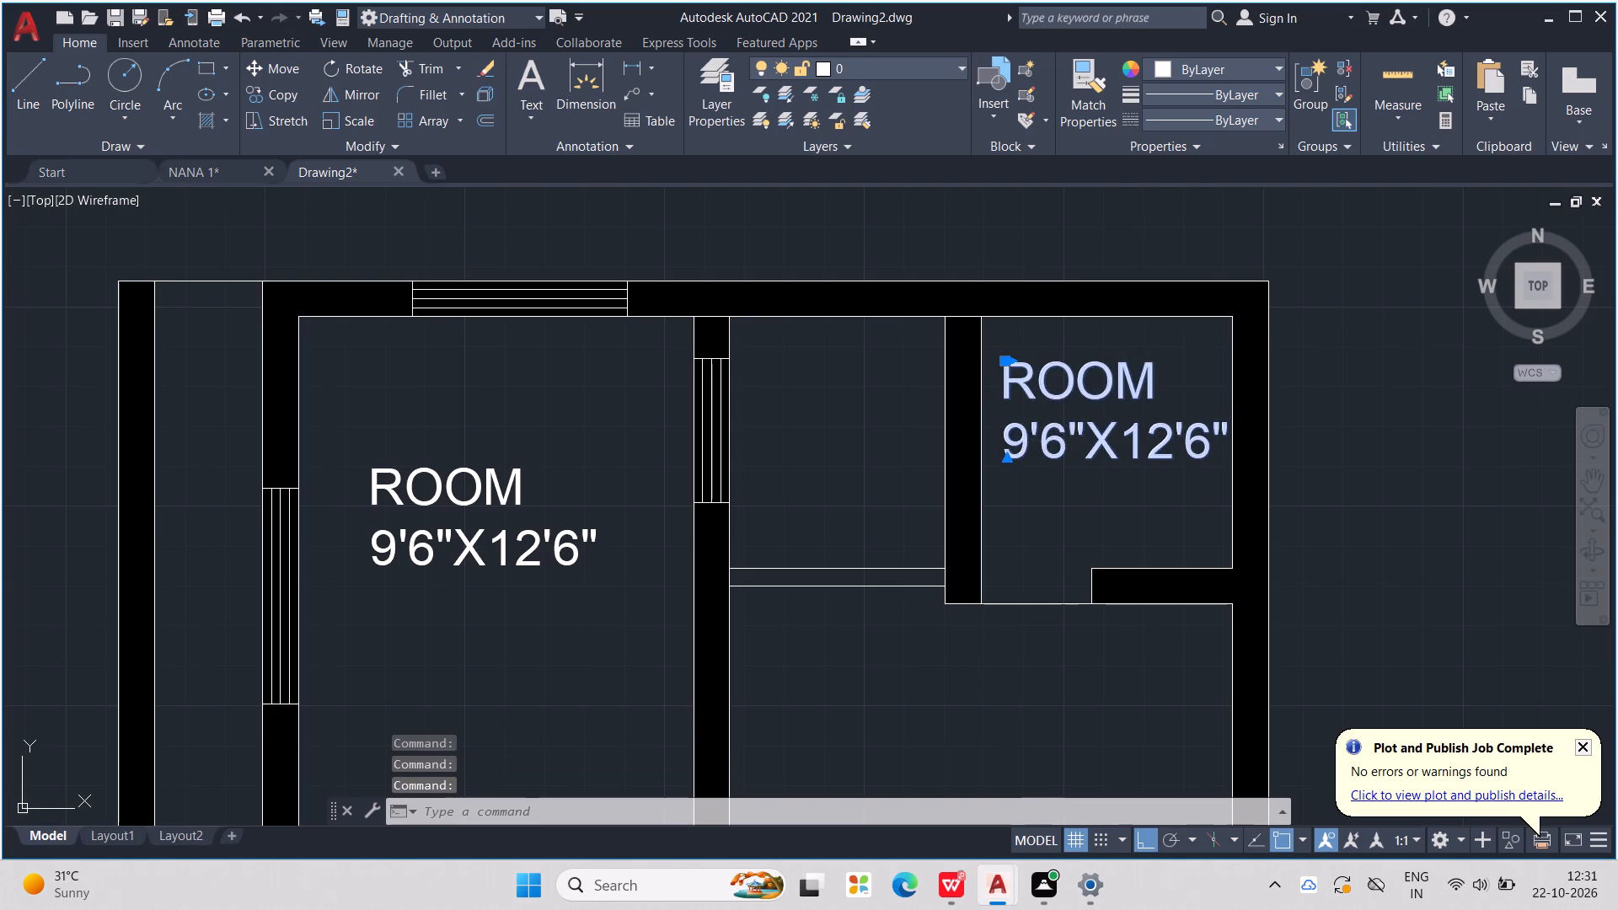
pyautogui.scroll(2, 1098, 431)
pyautogui.moveTo(1242, 305); pyautogui.dragTo(782, 373)
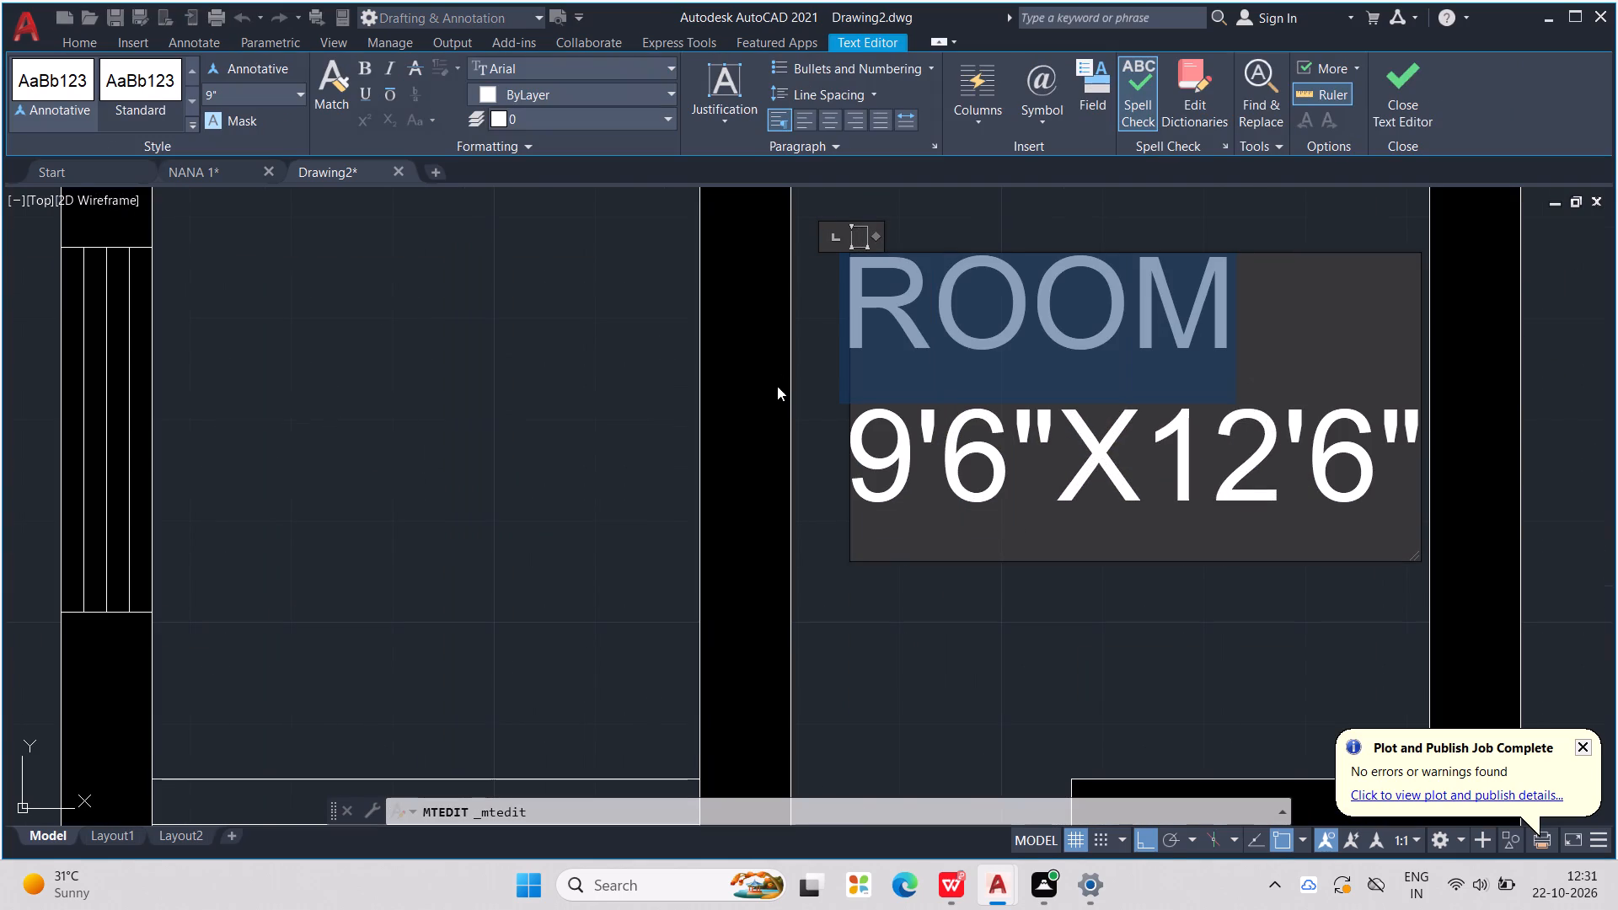
pyautogui.write('BATH')
pyautogui.press('Return')
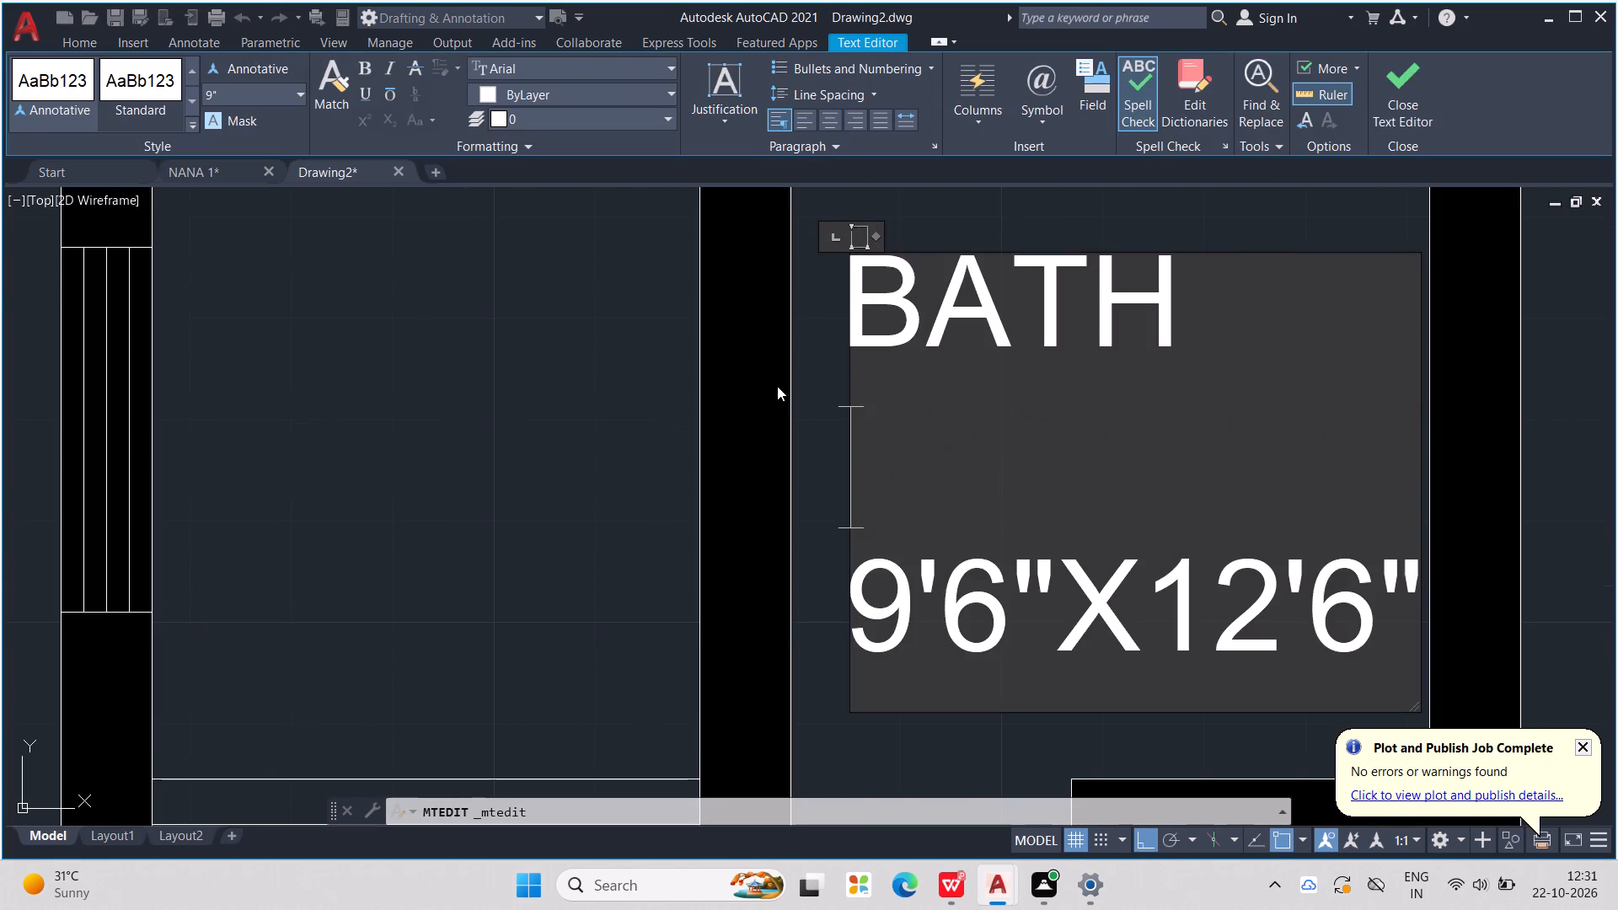
pyautogui.press('BackSpace')
# Change the first dimension in the BATH label's size line to 5'0".
pyautogui.press('Down')
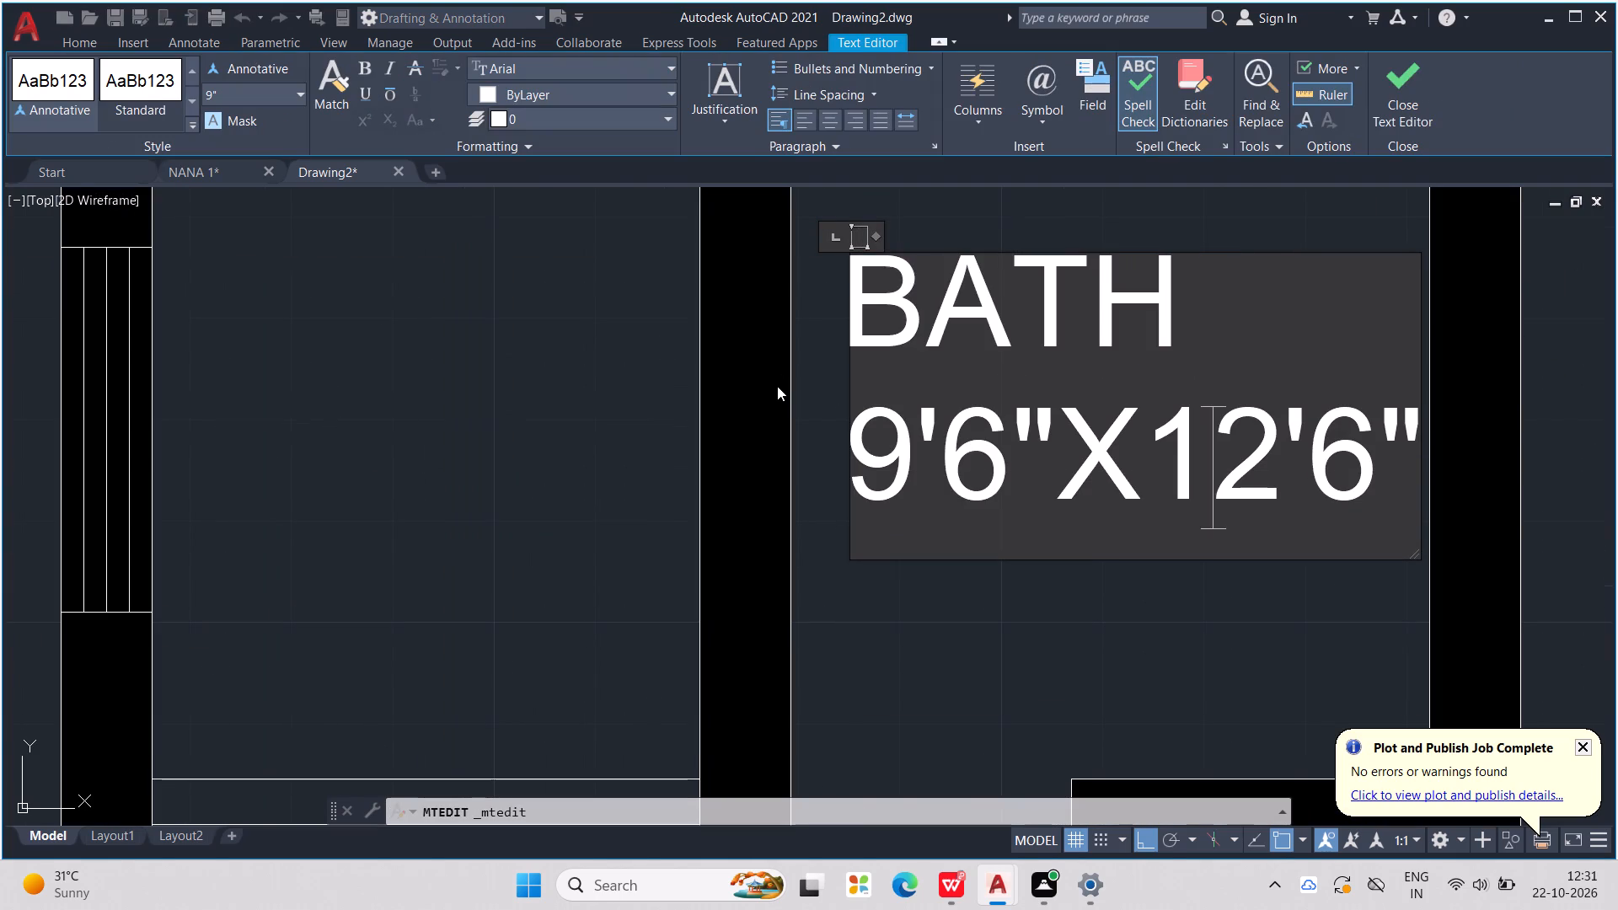
pyautogui.press('Left')
pyautogui.press('Left')
pyautogui.press('Left')
pyautogui.press('Left')
pyautogui.press('Left')
pyautogui.press('BackSpace')
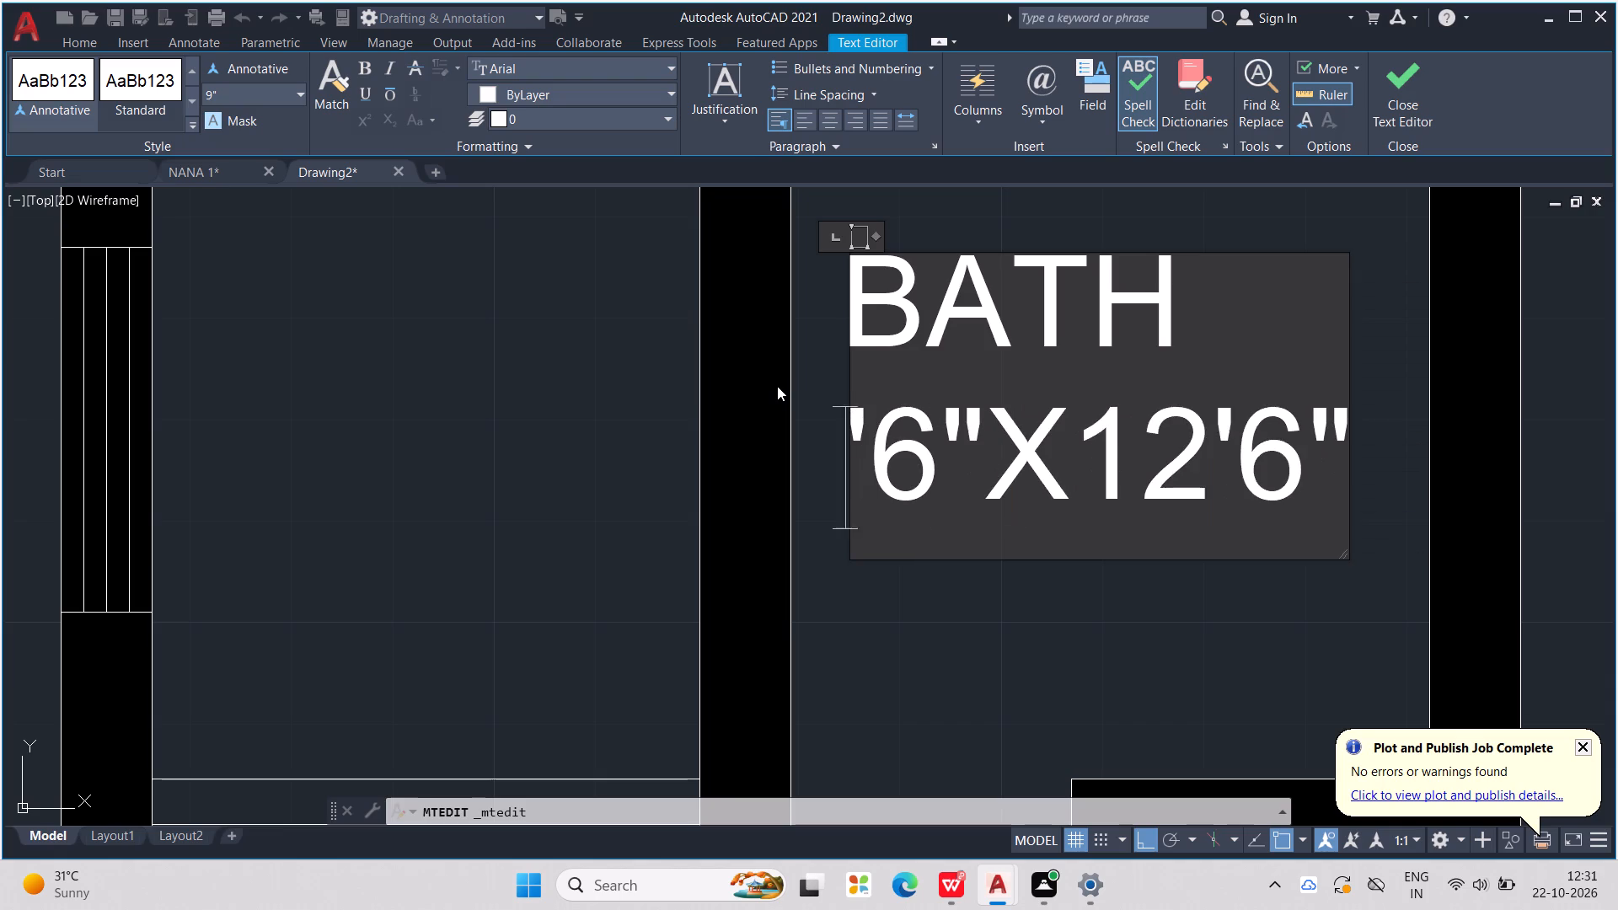
pyautogui.press('5')
pyautogui.press('Right')
pyautogui.press('Right')
pyautogui.press('BackSpace')
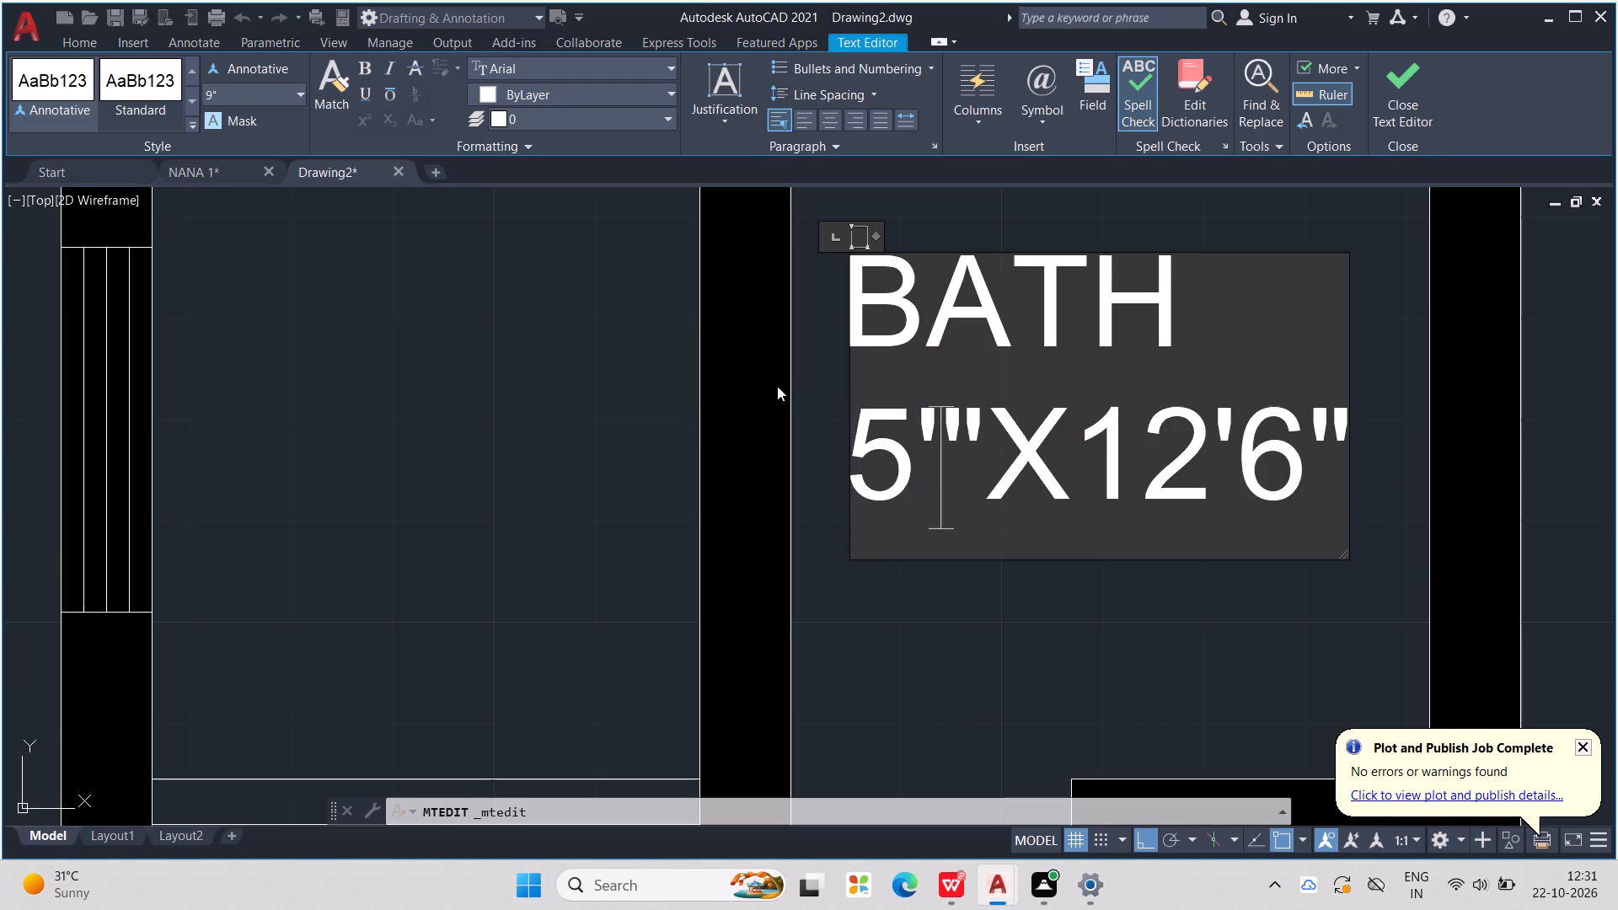
pyautogui.press('0')
# Change the second dimension in the BATH label's size line to 6'0".
pyautogui.press('Right')
pyautogui.press('Right')
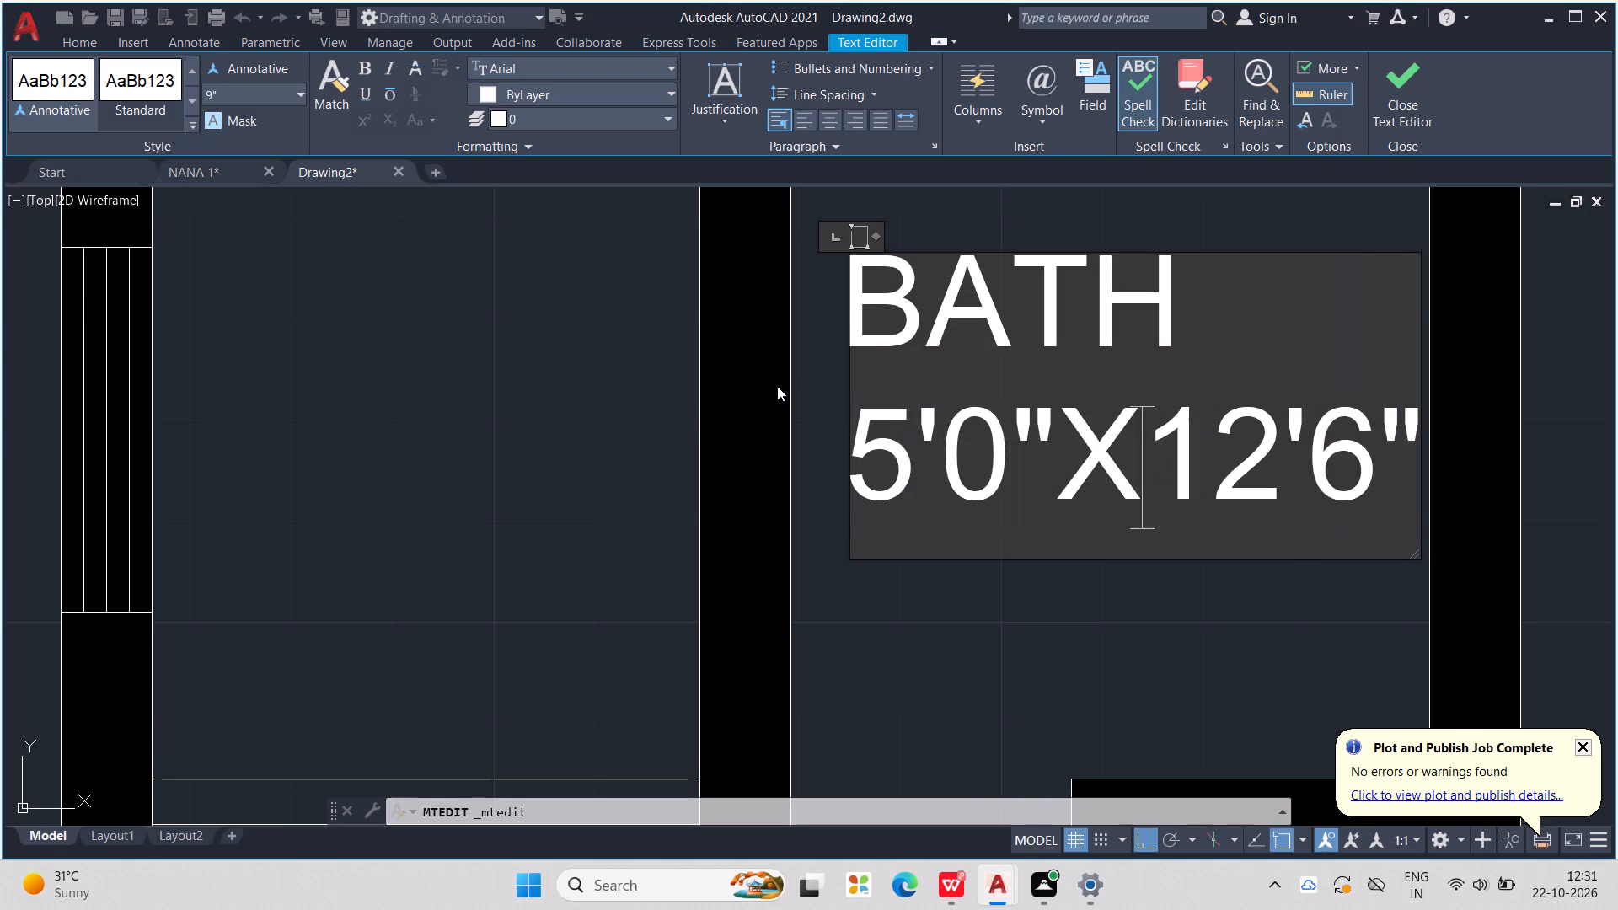
pyautogui.press('Right')
pyautogui.press('Right')
pyautogui.press('BackSpace')
pyautogui.press('BackSpace')
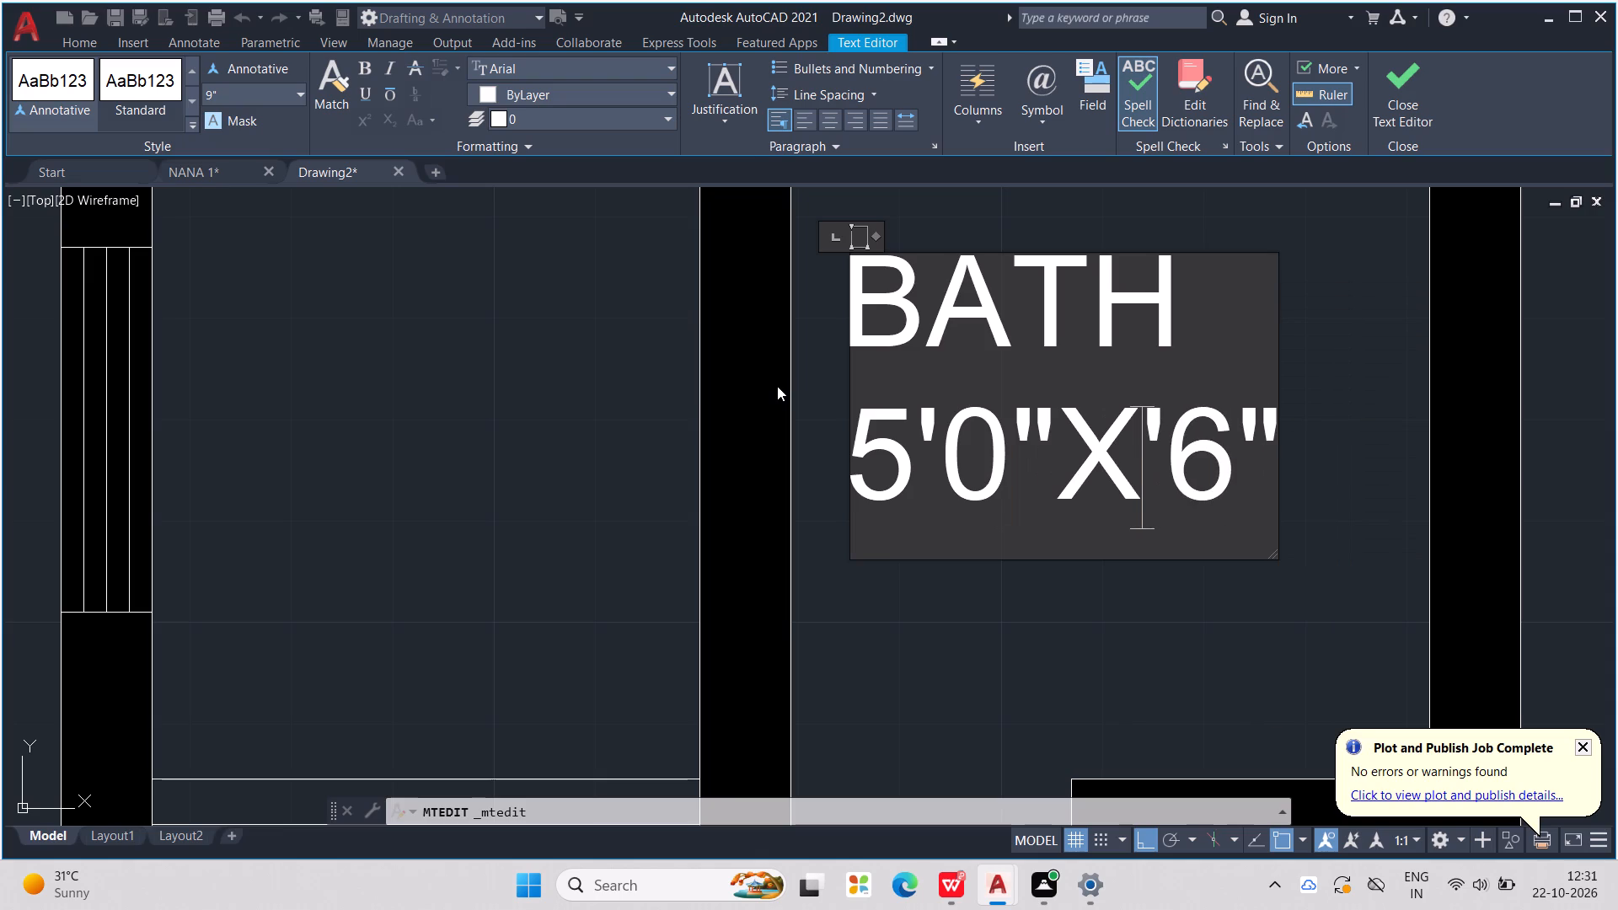
pyautogui.press('6')
pyautogui.press('Right')
pyautogui.press('Right')
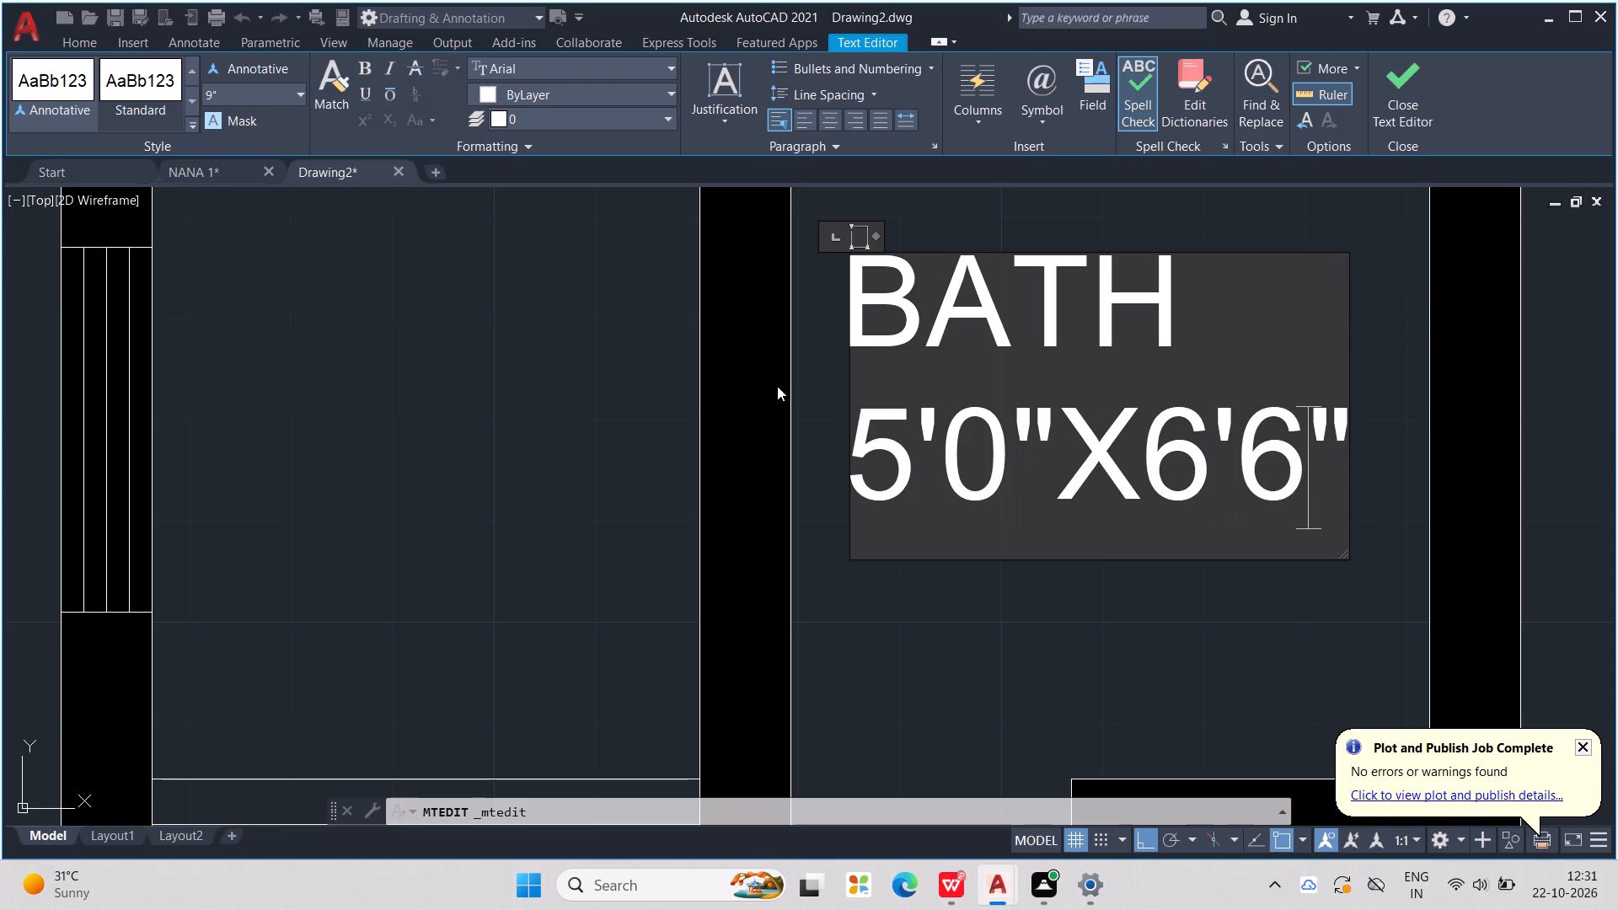
pyautogui.press('BackSpace')
pyautogui.press('0')
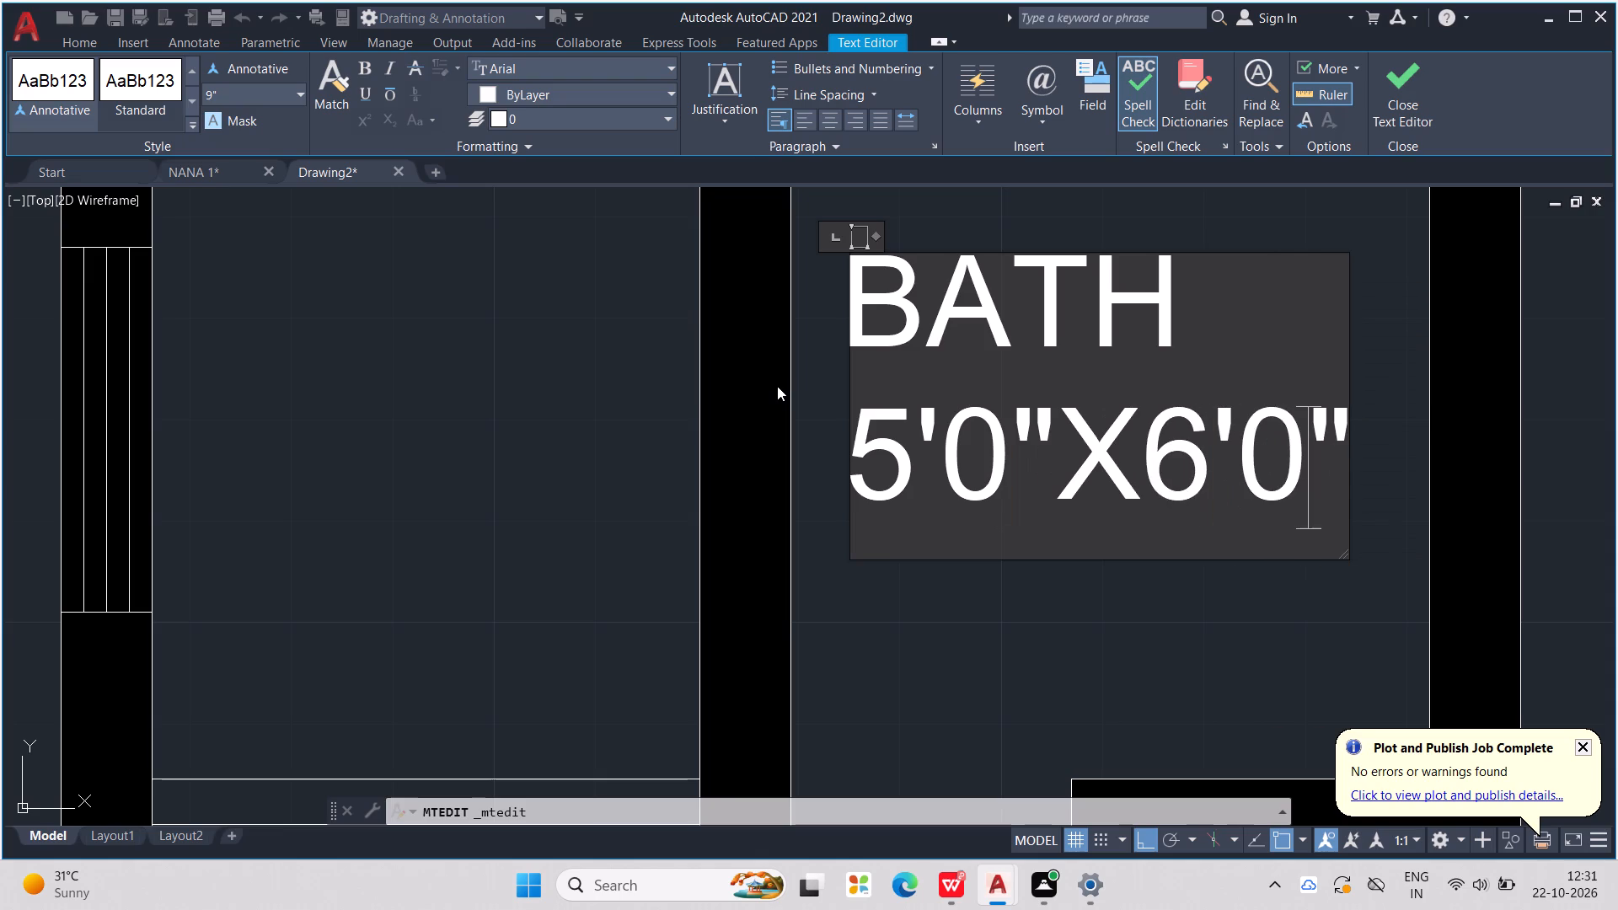
# Split the BATH label's size over three lines reading 5'0", X and 6'0", and finish editing.
pyautogui.press('Down')
pyautogui.press('Left')
pyautogui.press('Left')
pyautogui.press('Left')
pyautogui.press('Left')
pyautogui.press('Return')
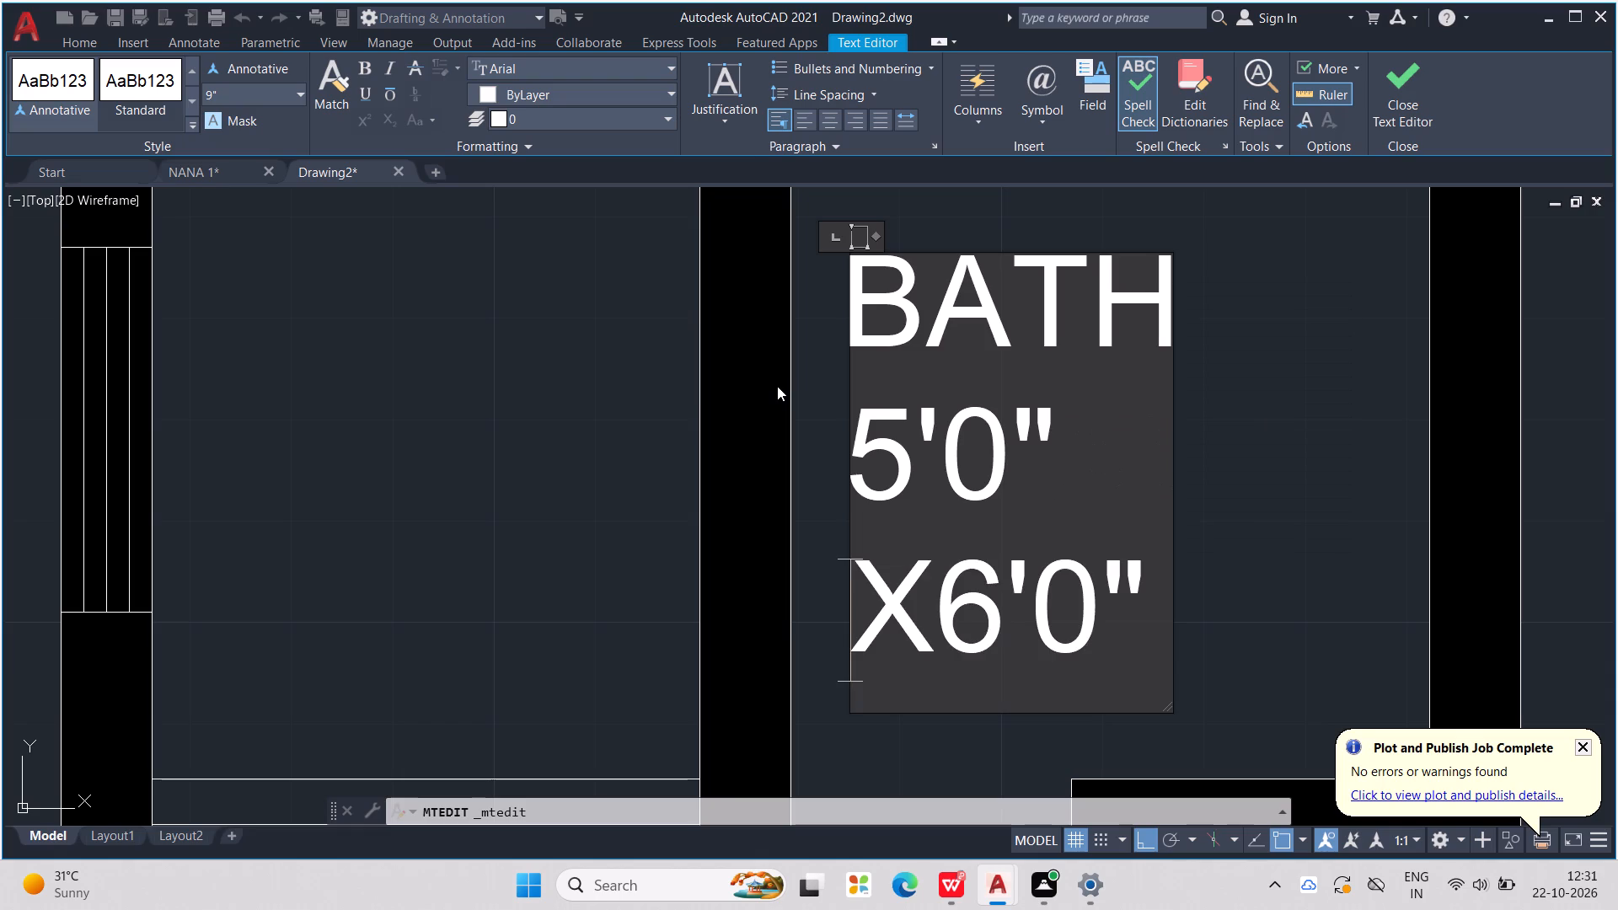
pyautogui.press('Right')
pyautogui.press('Return')
pyautogui.click(1228, 433)
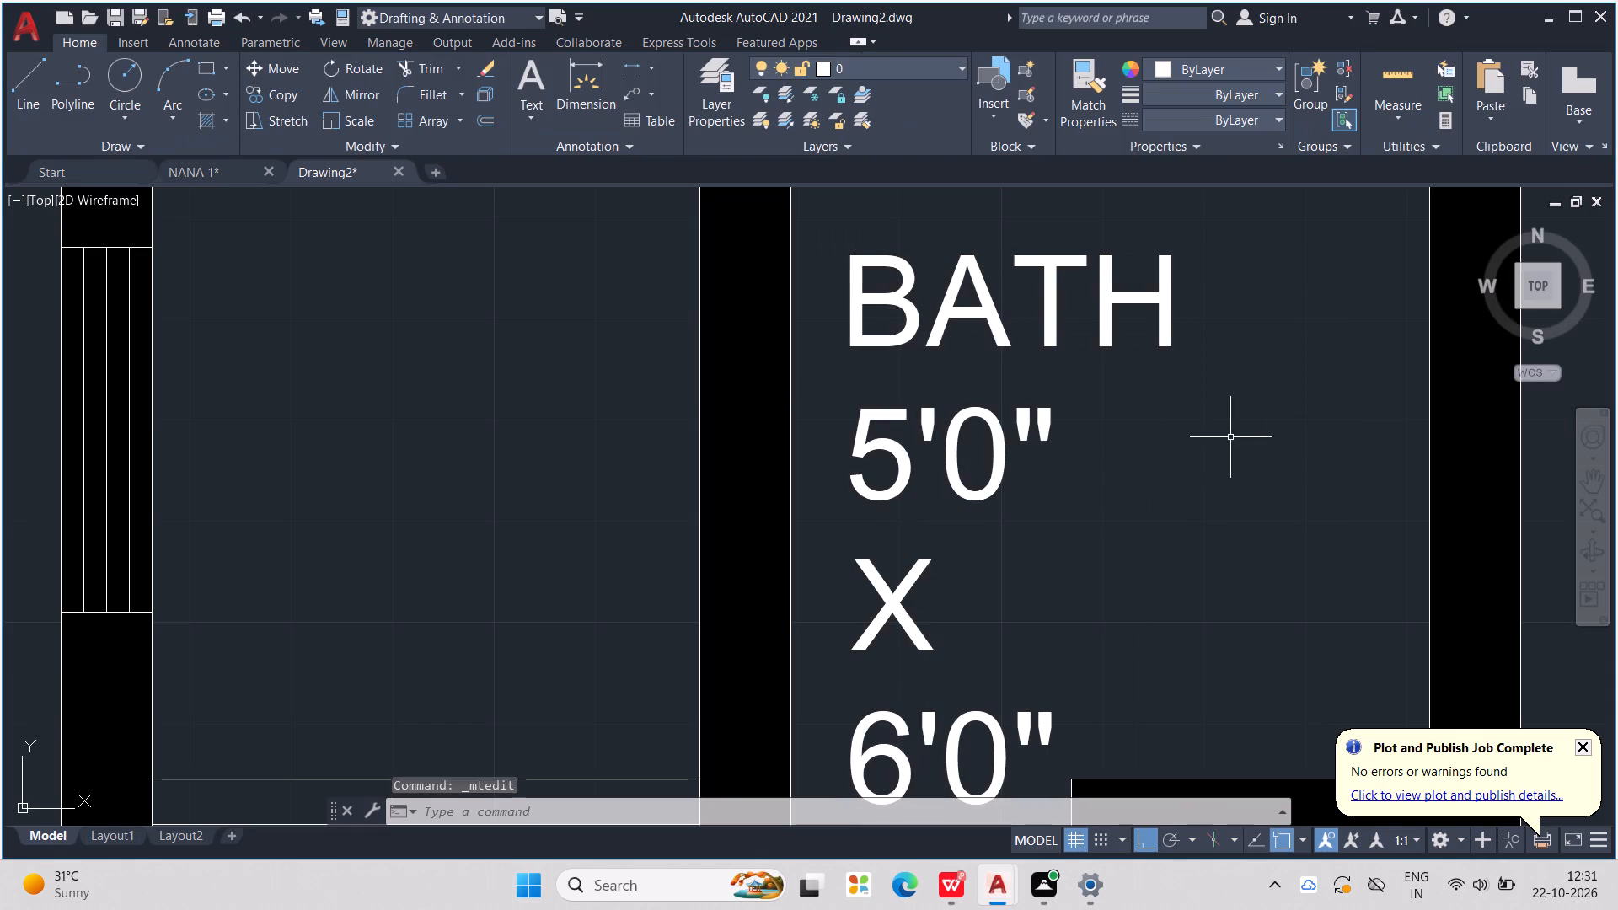
# Move the BATH label slightly east so it sits more centrally between the bathroom walls.
pyautogui.scroll(-3, 1071, 466)
pyautogui.scroll(2, 1033, 468)
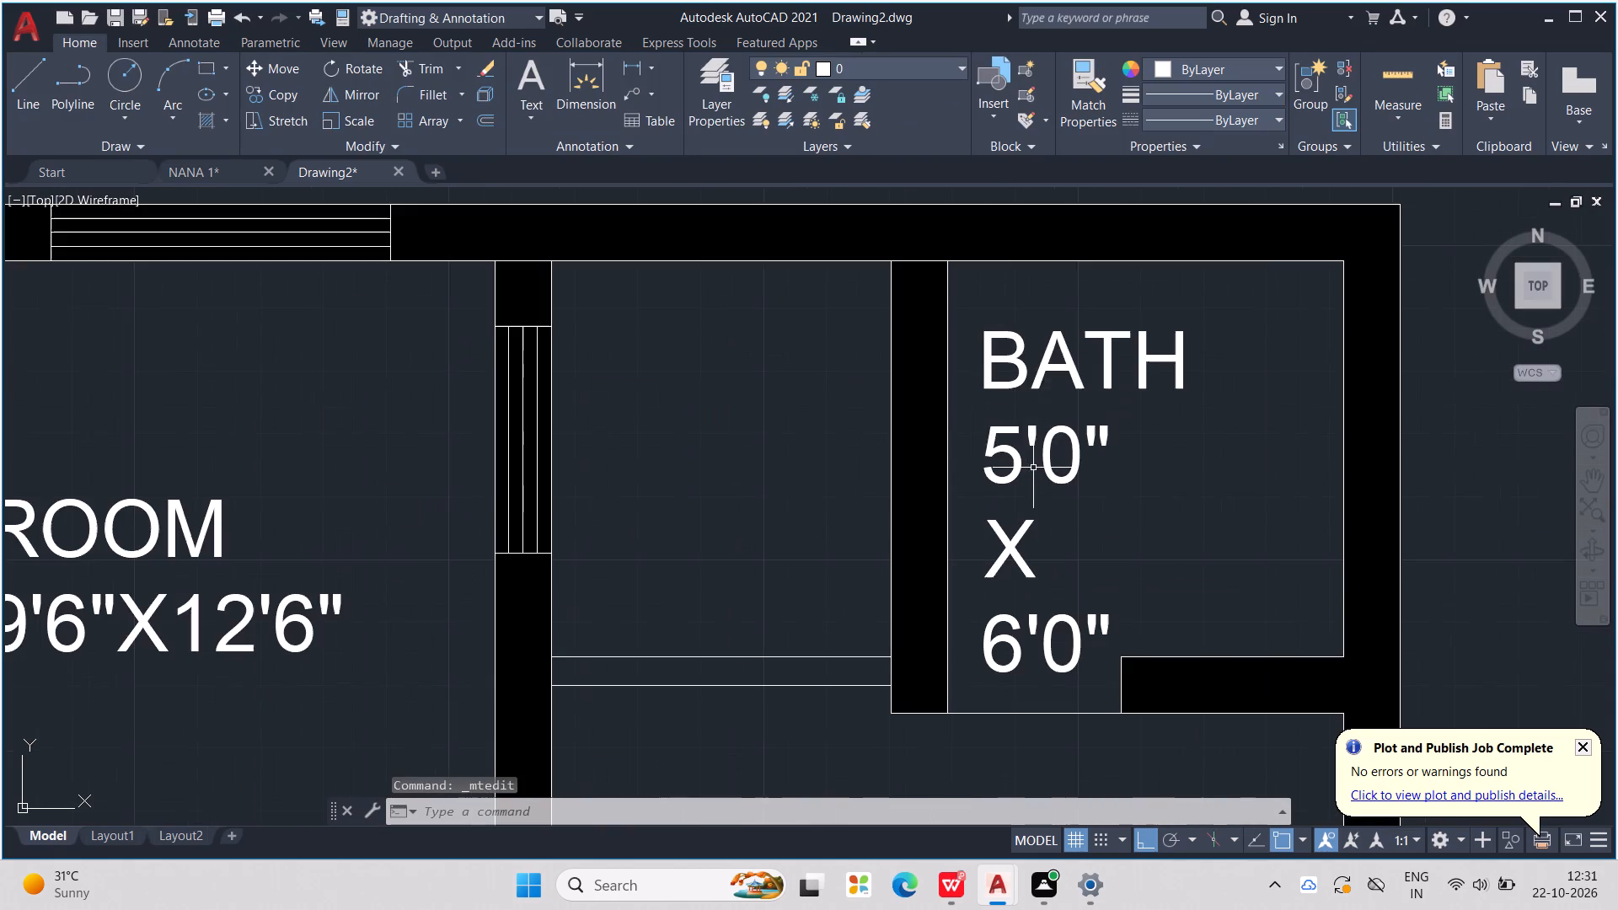
pyautogui.click(1052, 456)
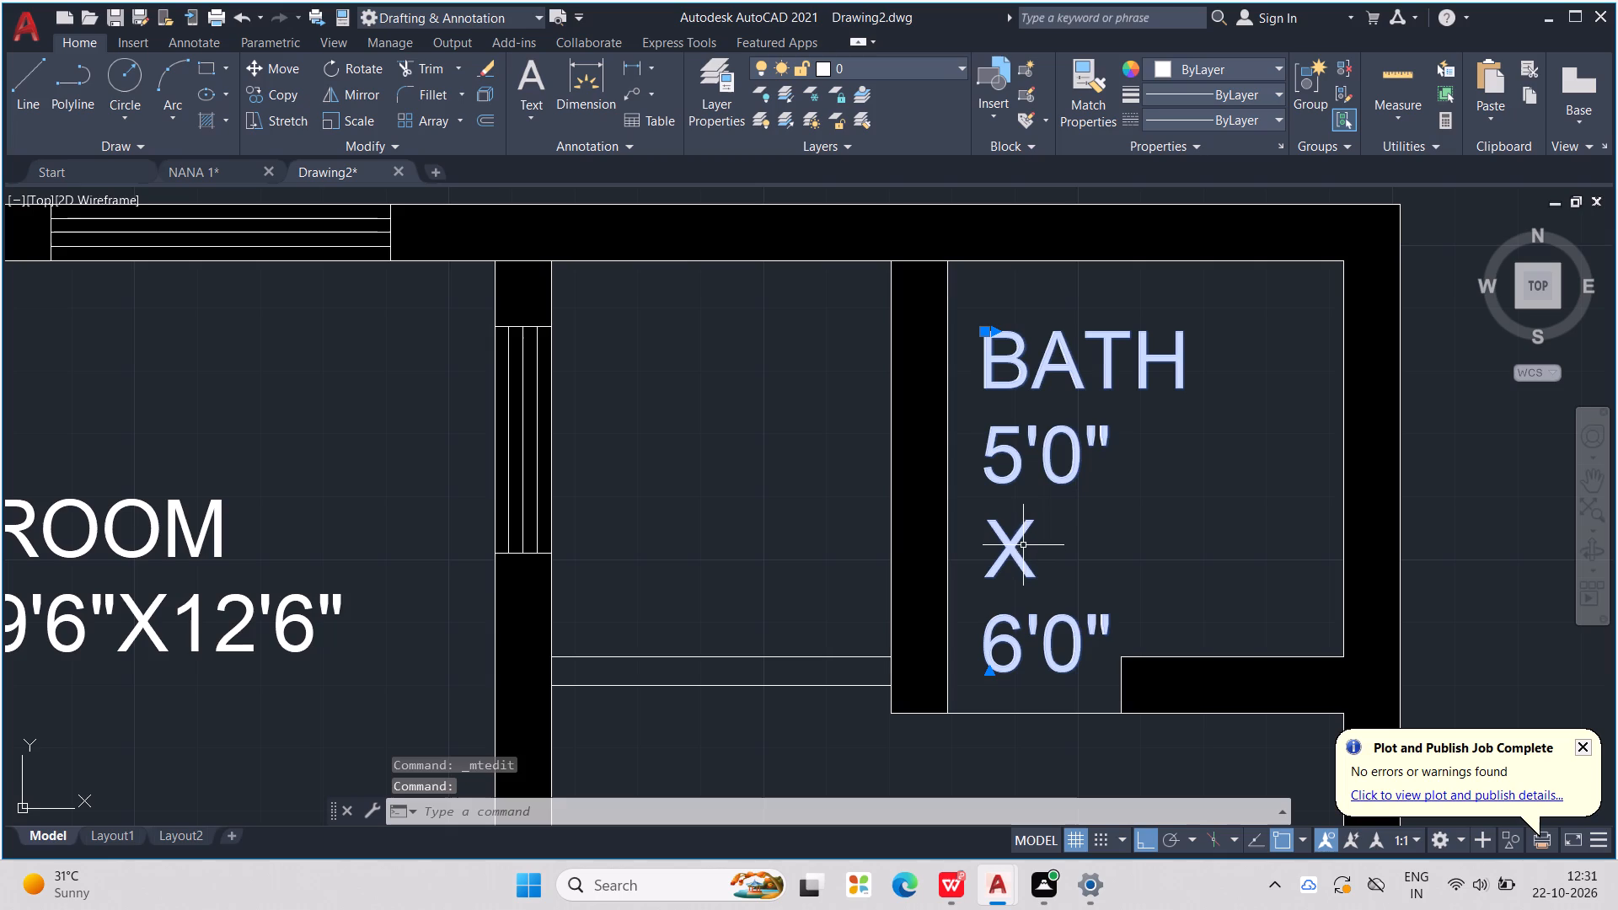
pyautogui.moveTo(1020, 552); pyautogui.dragTo(1099, 532)
# Add a 6" high multiline text label reading OPEN TO SKY in the space between the northwest room and the bath.
pyautogui.scroll(-2, 1098, 493)
pyautogui.click(978, 447)
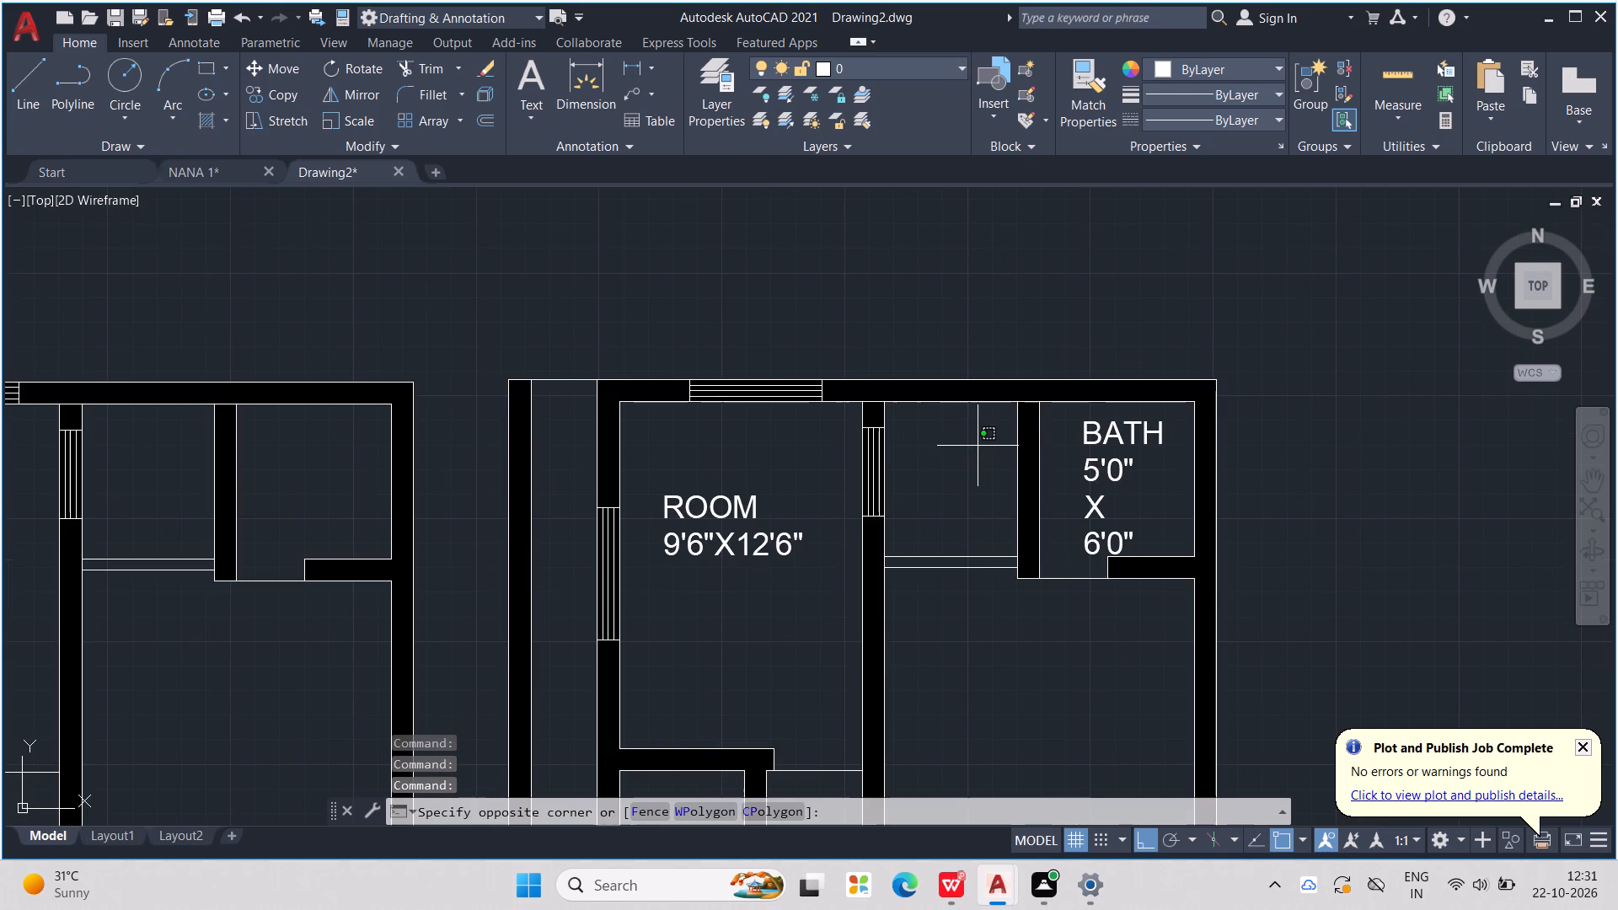
pyautogui.press('t')
pyautogui.press('Return')
pyautogui.scroll(2, 977, 458)
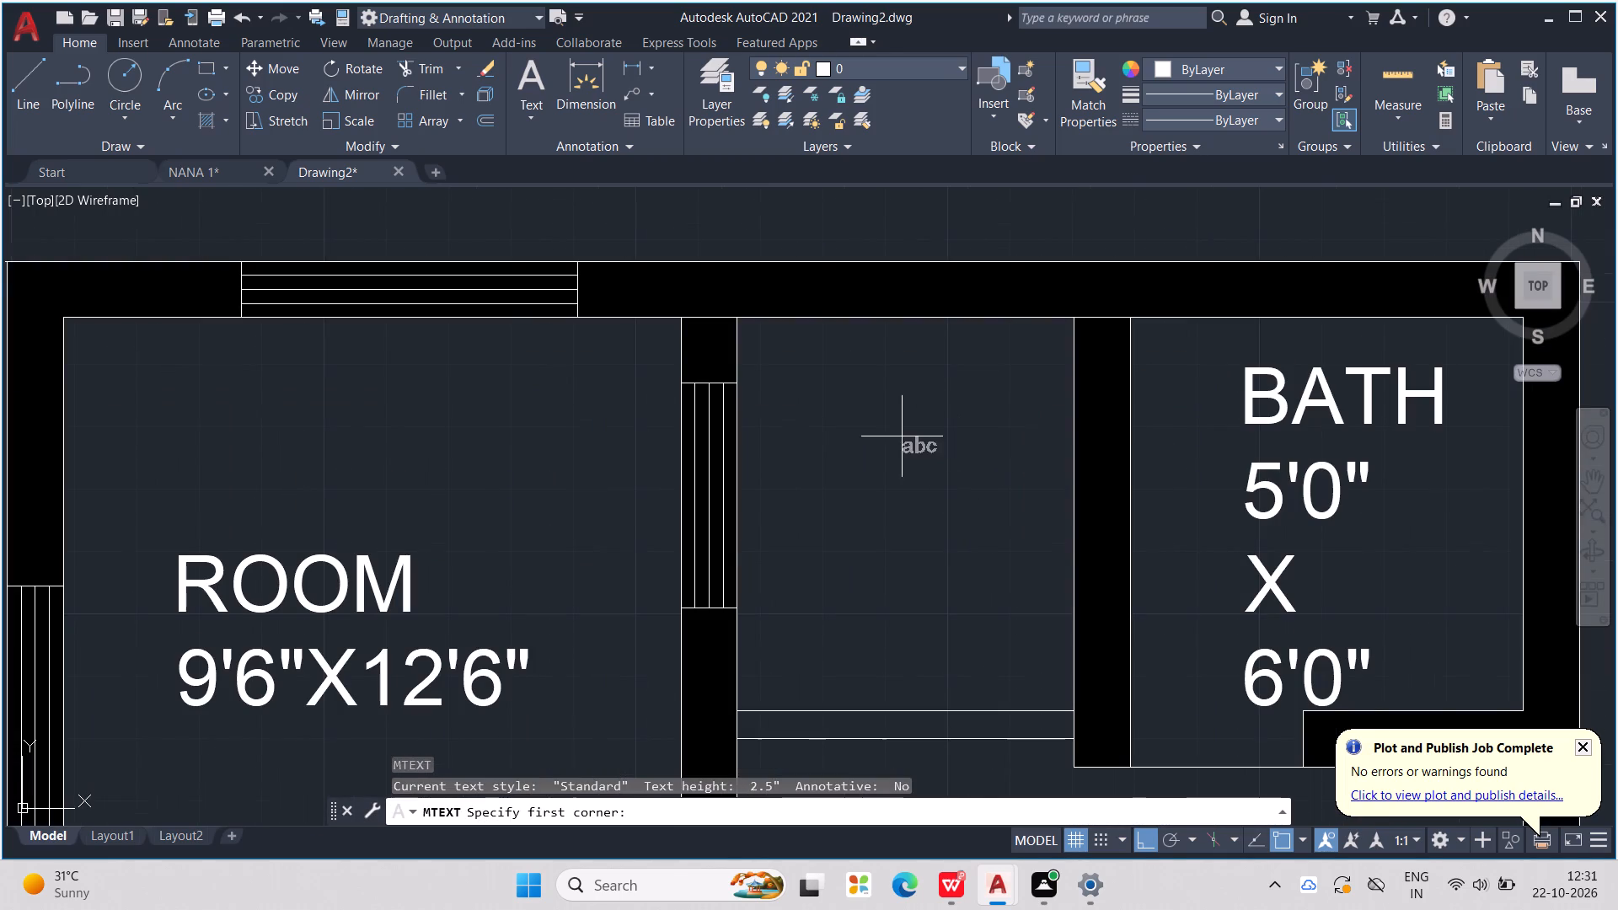
pyautogui.doubleClick(860, 432)
pyautogui.doubleClick(860, 432)
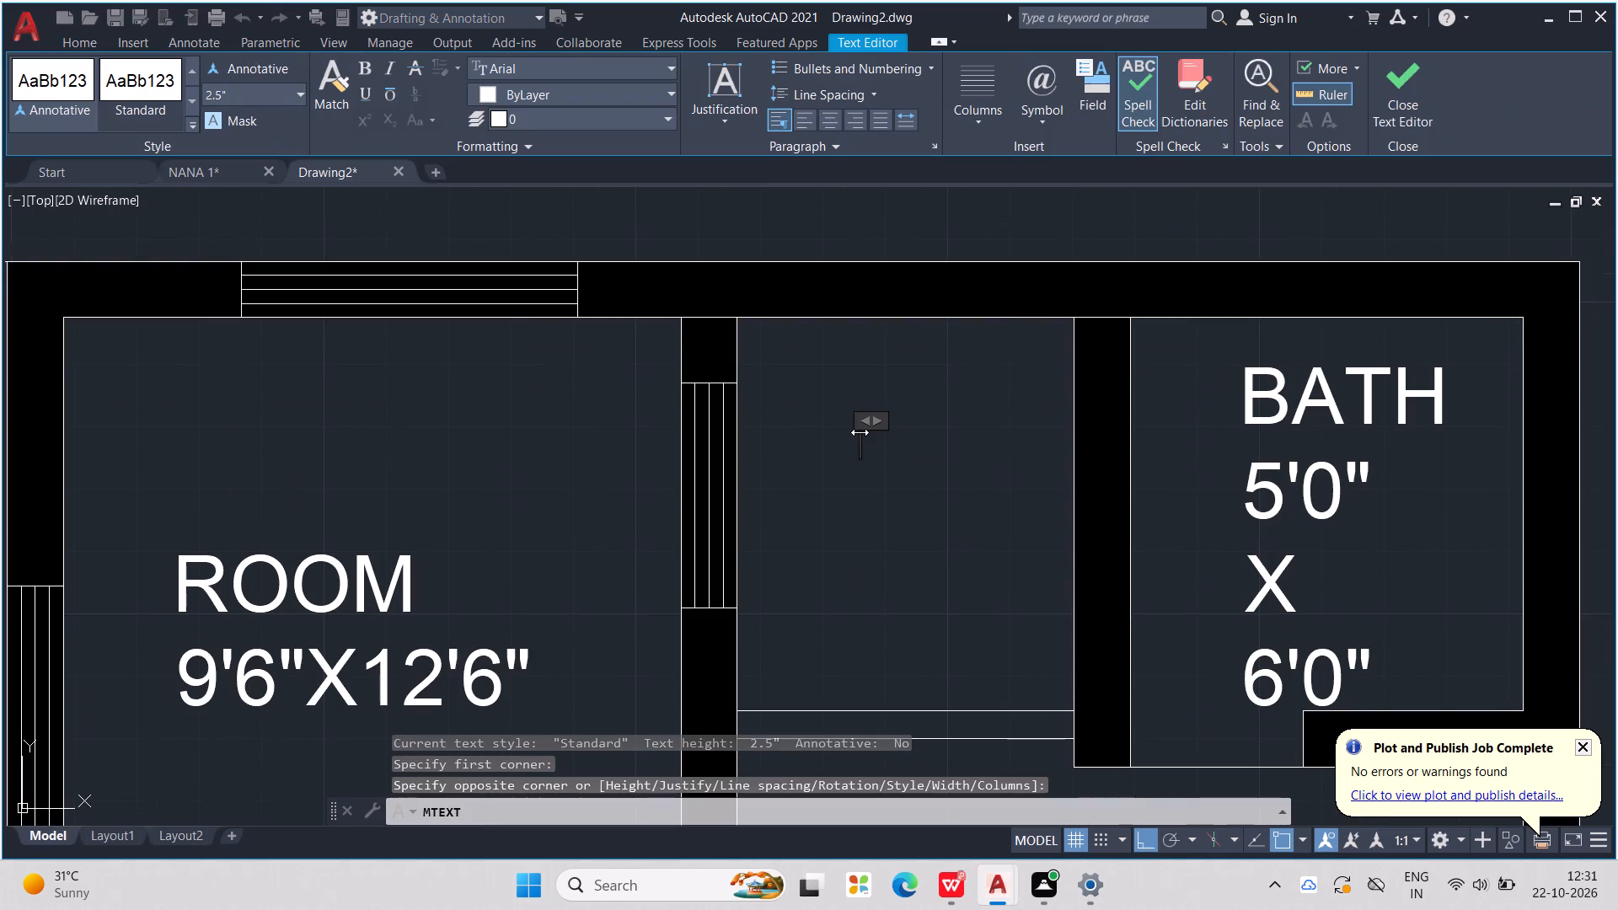
pyautogui.click(300, 98)
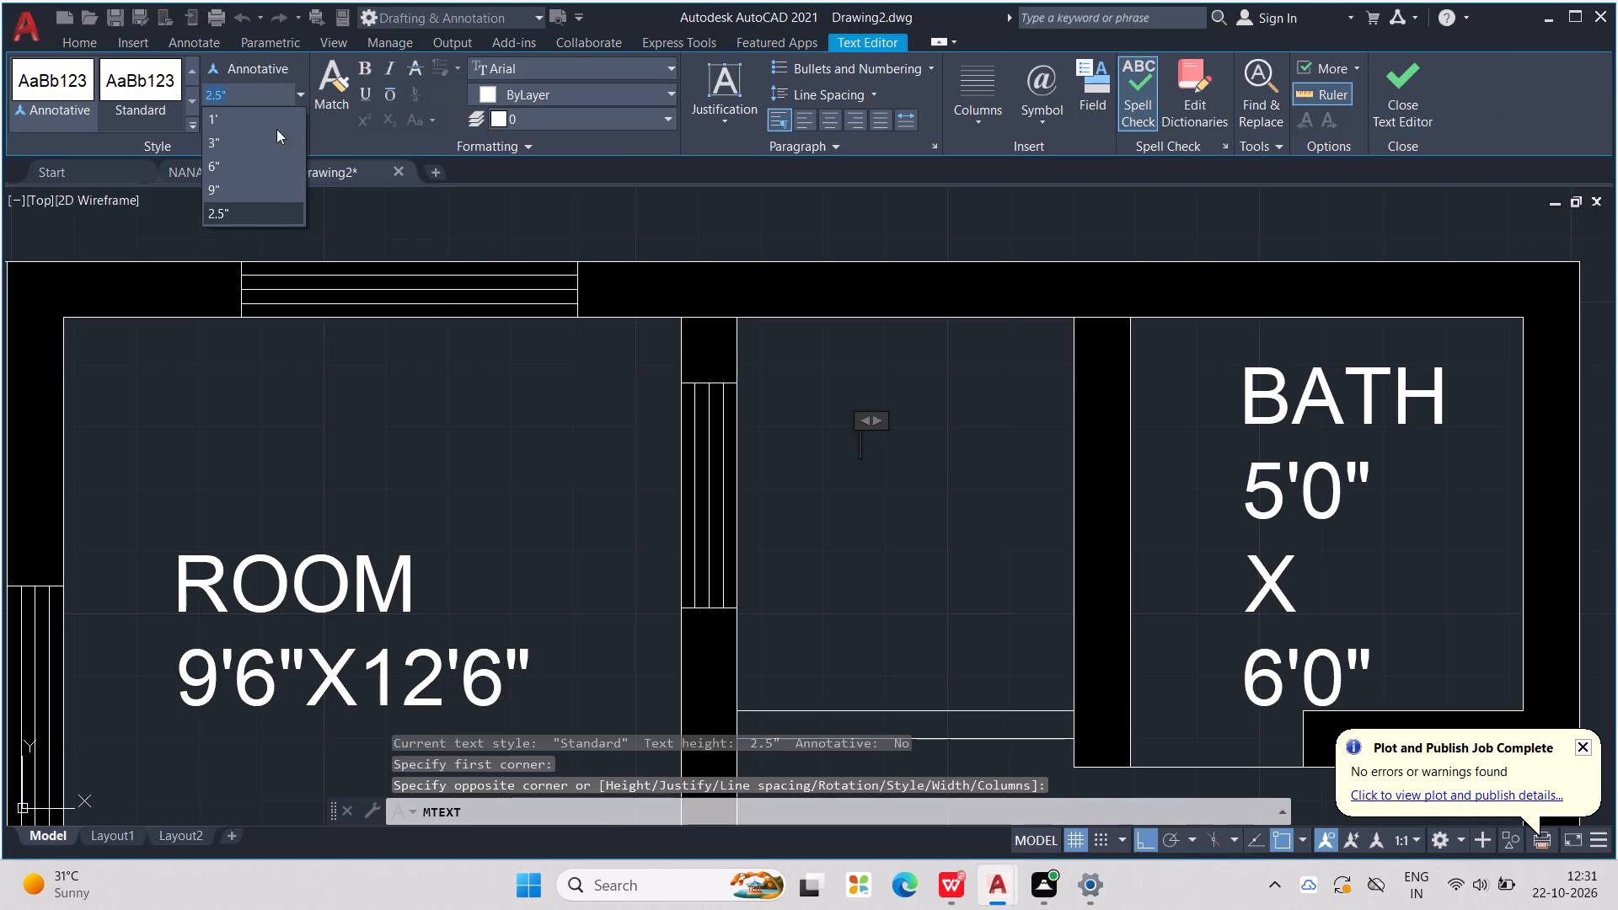
pyautogui.click(254, 163)
pyautogui.write('OPEM')
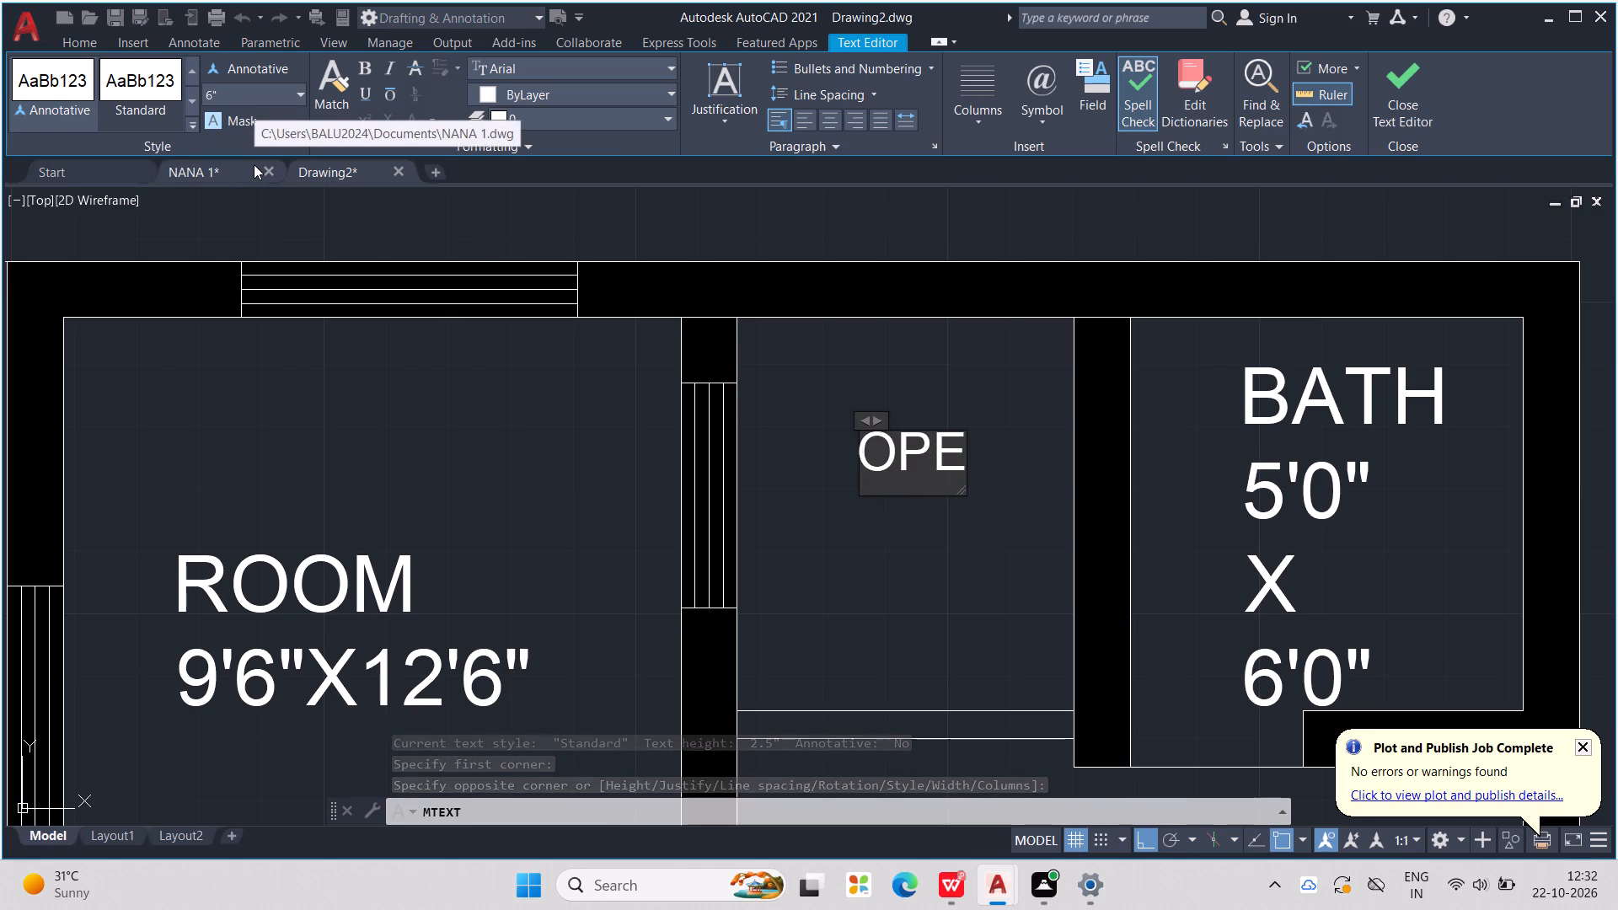
pyautogui.press('space')
pyautogui.press('BackSpace')
pyautogui.press('BackSpace')
pyautogui.write('N')
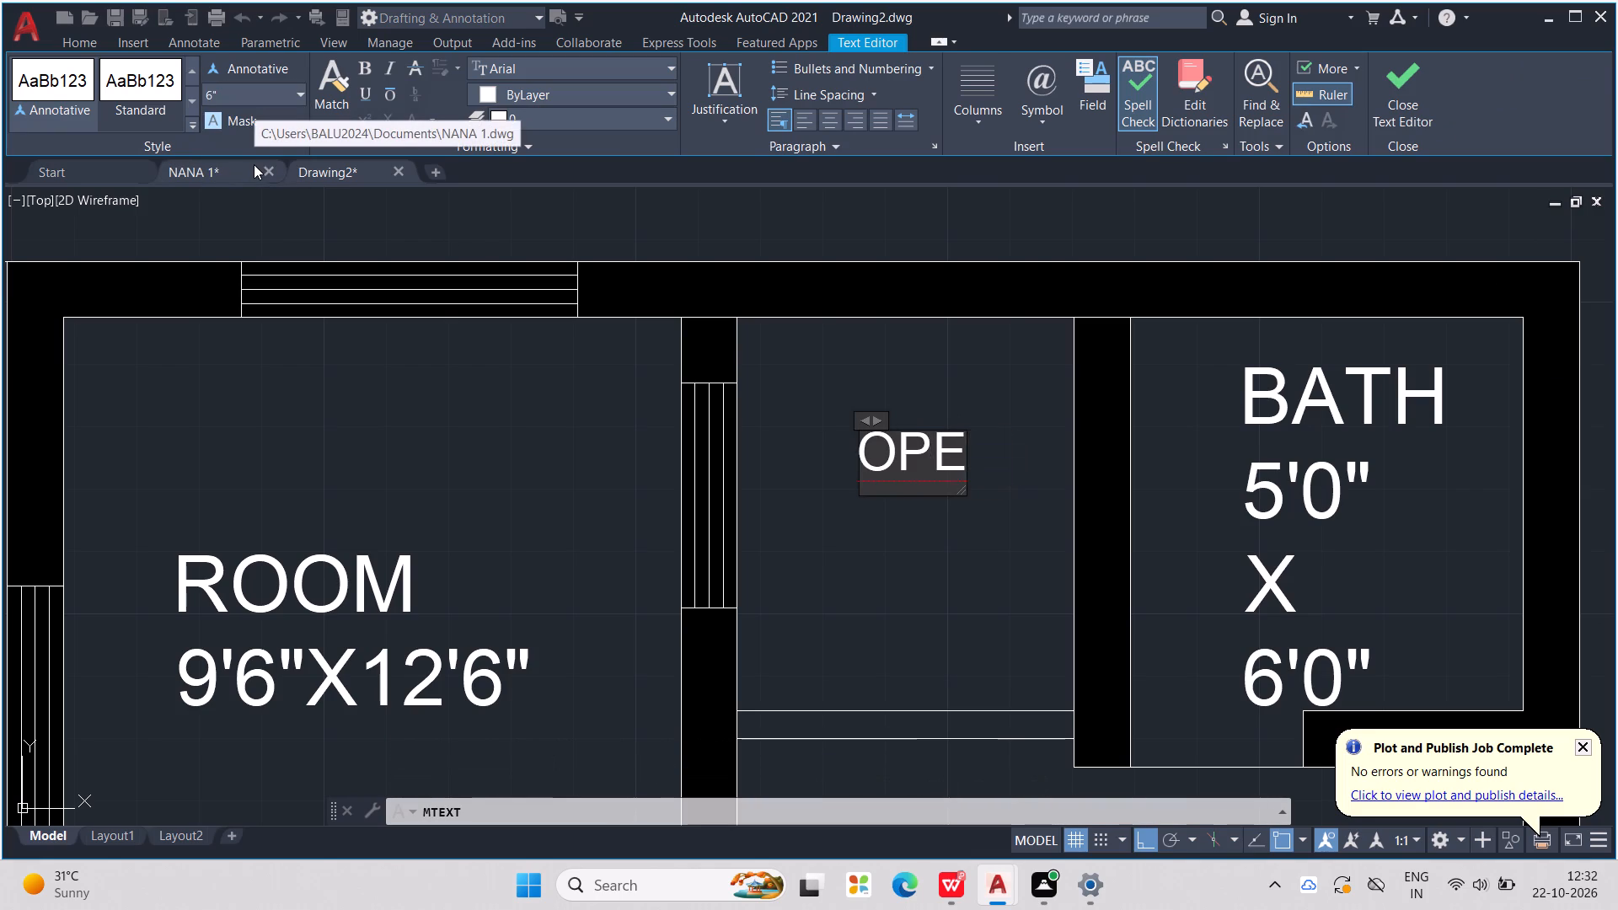
pyautogui.press('space')
pyautogui.write('TO')
pyautogui.press('space')
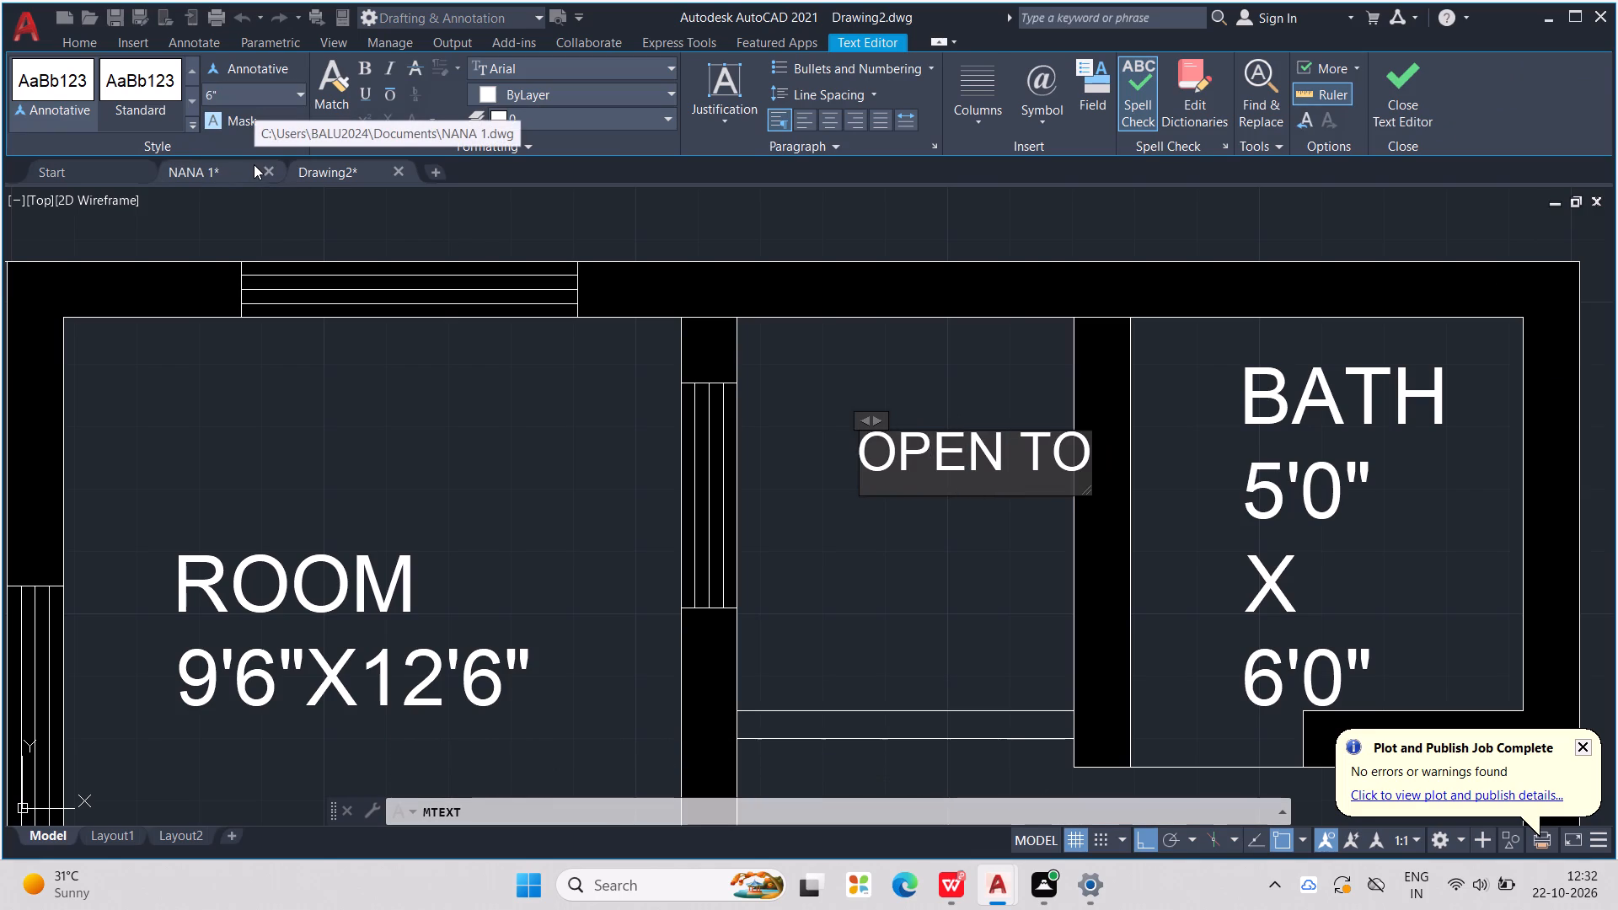
pyautogui.write('SKY')
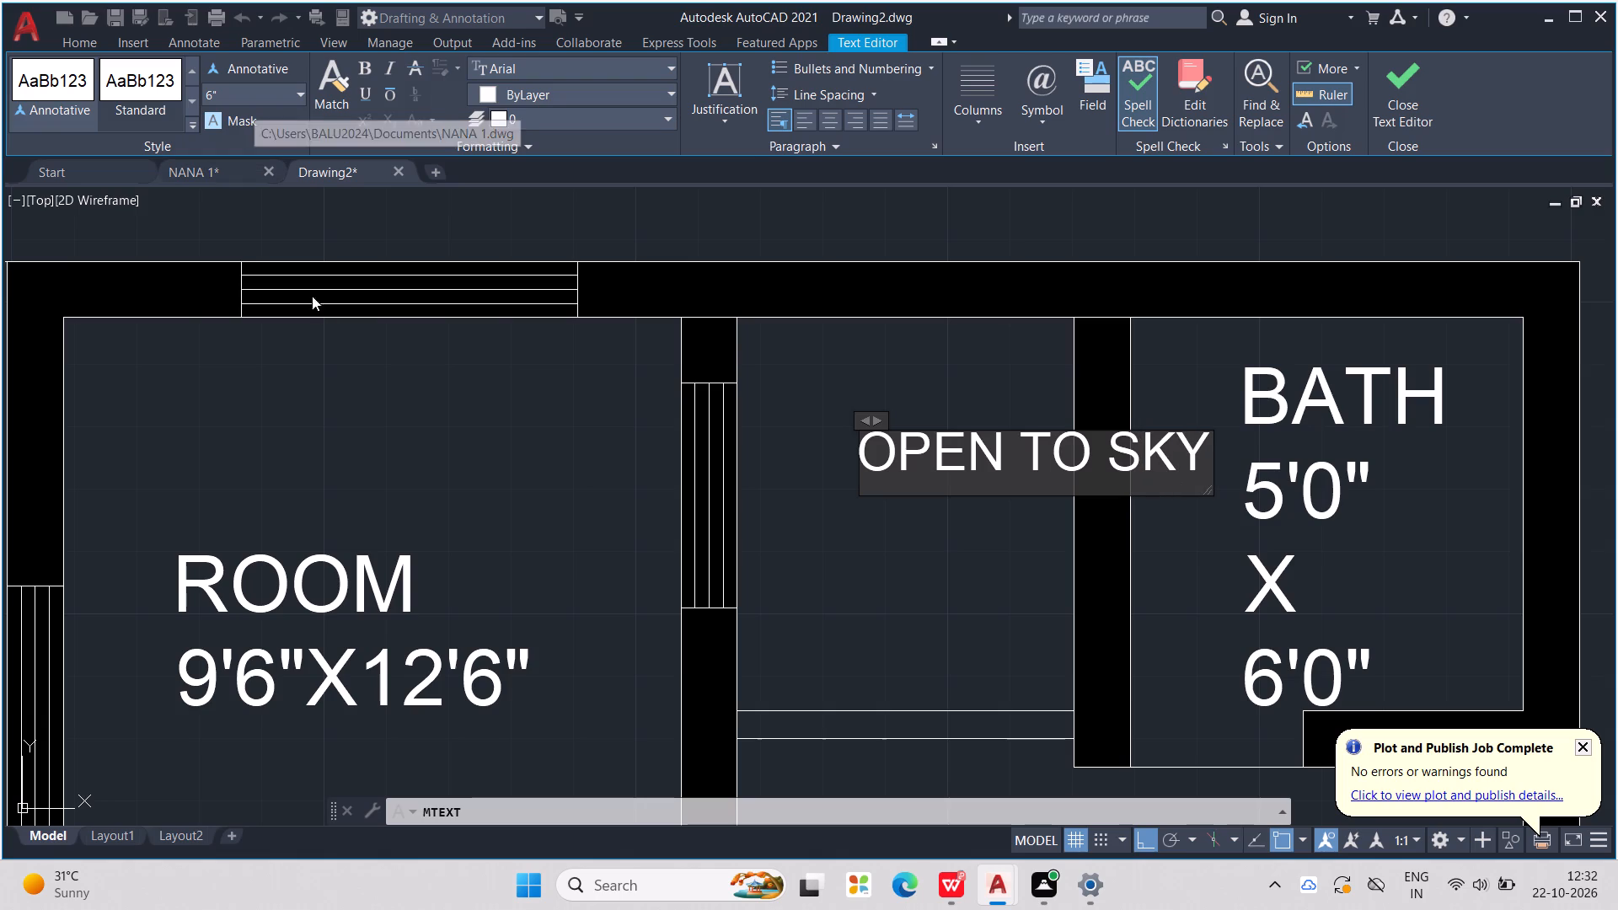
pyautogui.click(853, 522)
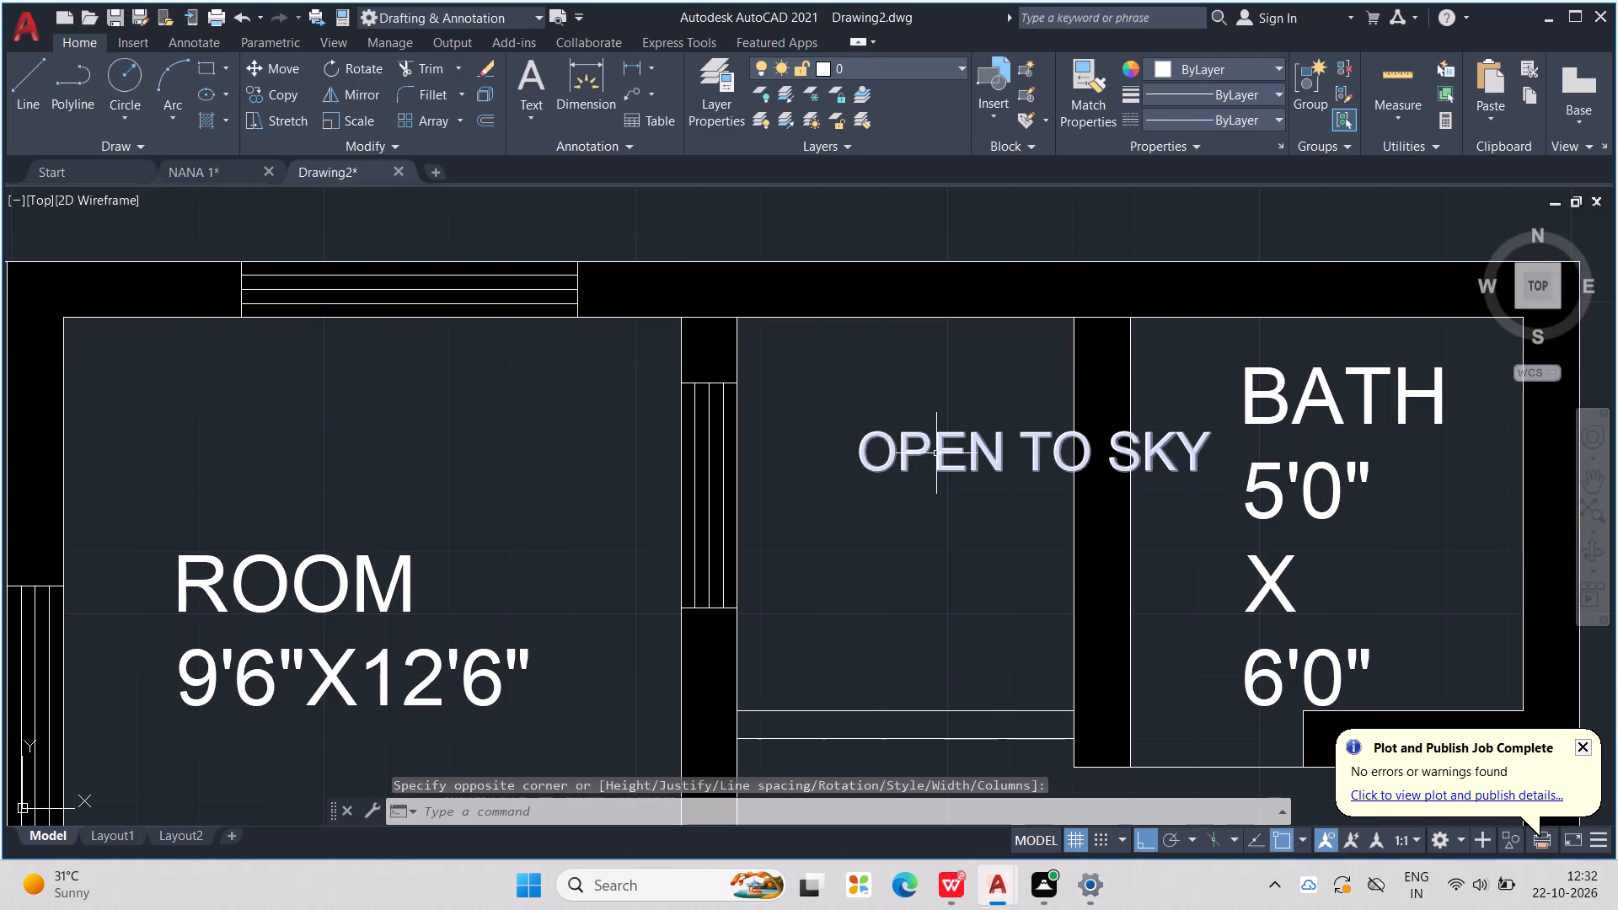
# Break the OPEN TO SKY label into three lines, one word per line, so it fits between the walls.
pyautogui.doubleClick(928, 449)
pyautogui.click(1023, 435)
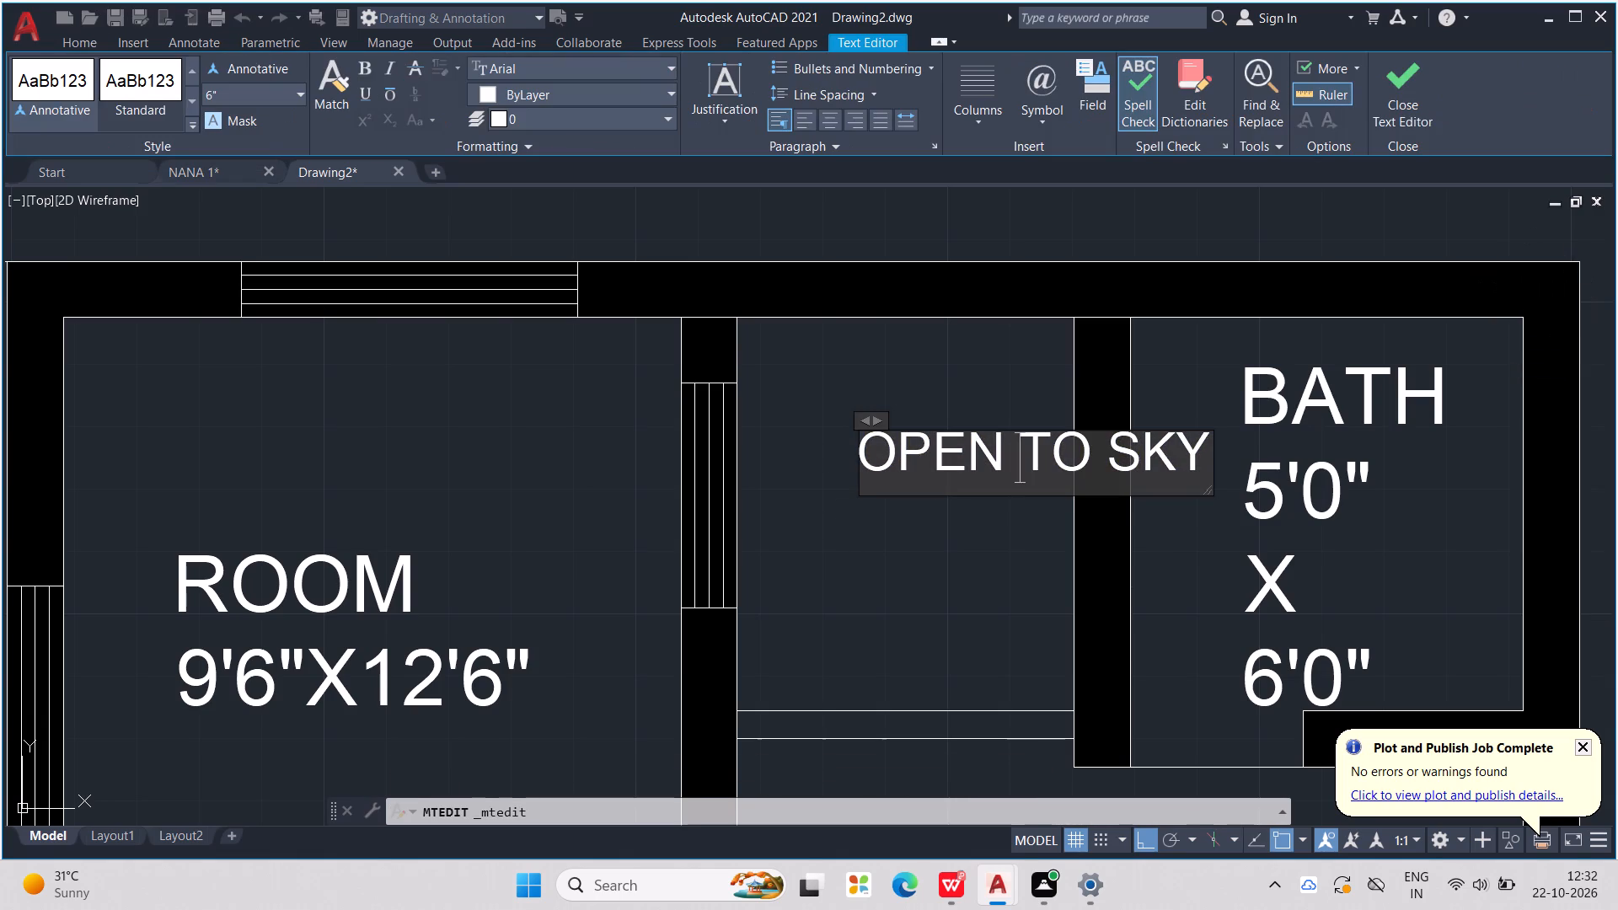
pyautogui.press('Return')
pyautogui.click(945, 511)
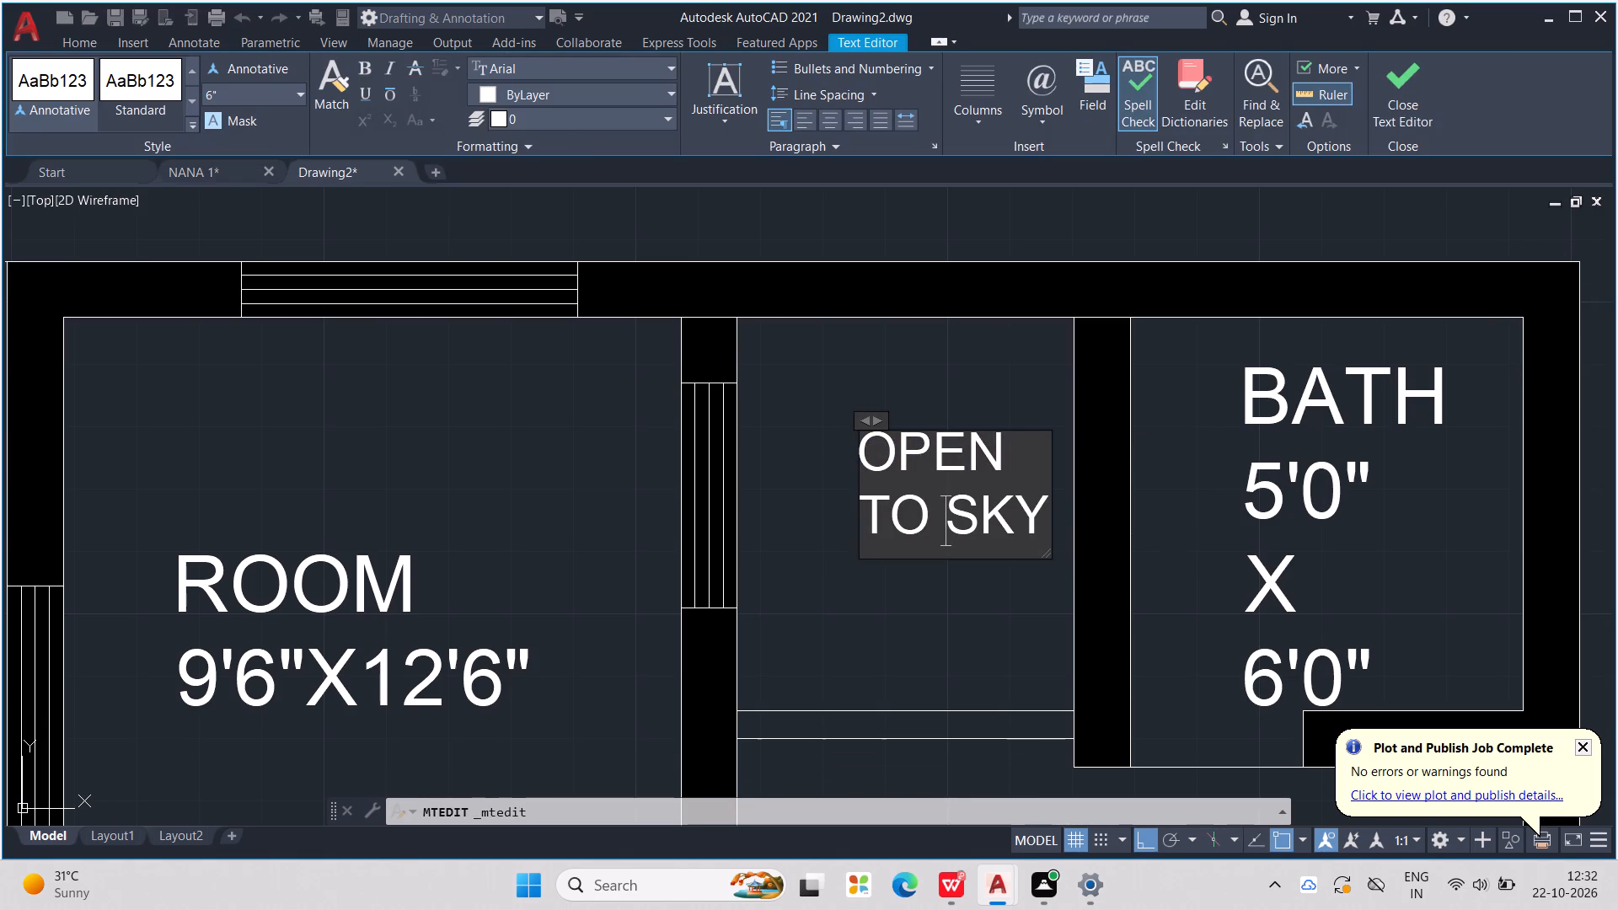
pyautogui.press('Return')
pyautogui.click(803, 542)
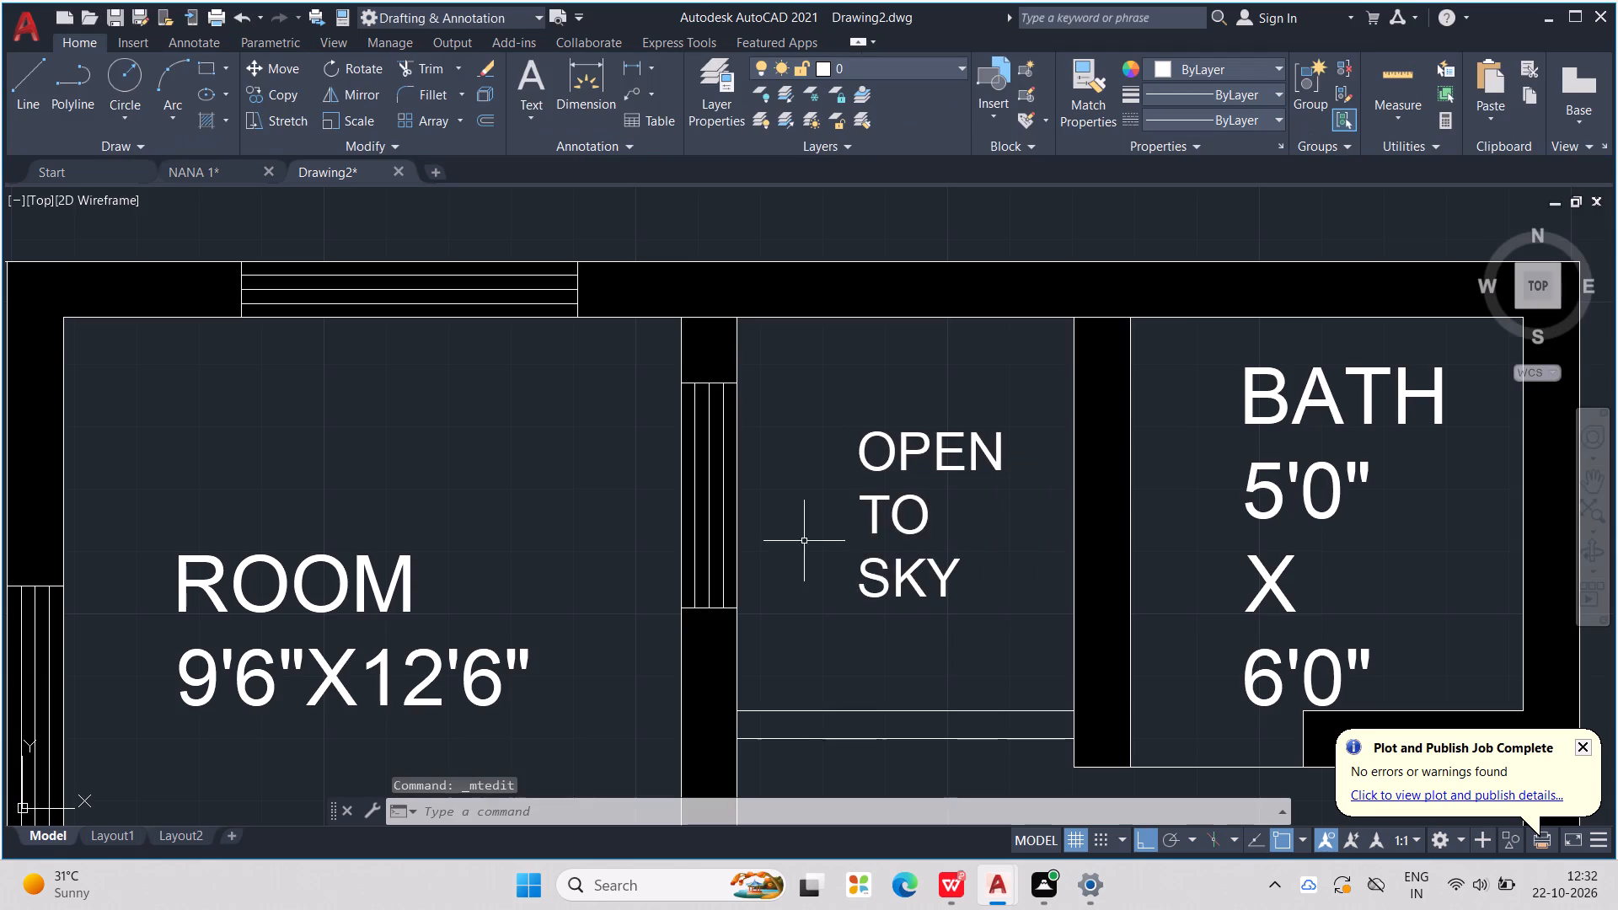
# Copy the northwest room's ROOM 9'6"X12'6" label into the large room south of the open-to-sky space and bath.
pyautogui.scroll(-1, 988, 521)
pyautogui.moveTo(991, 520); pyautogui.dragTo(832, 288, button='middle')
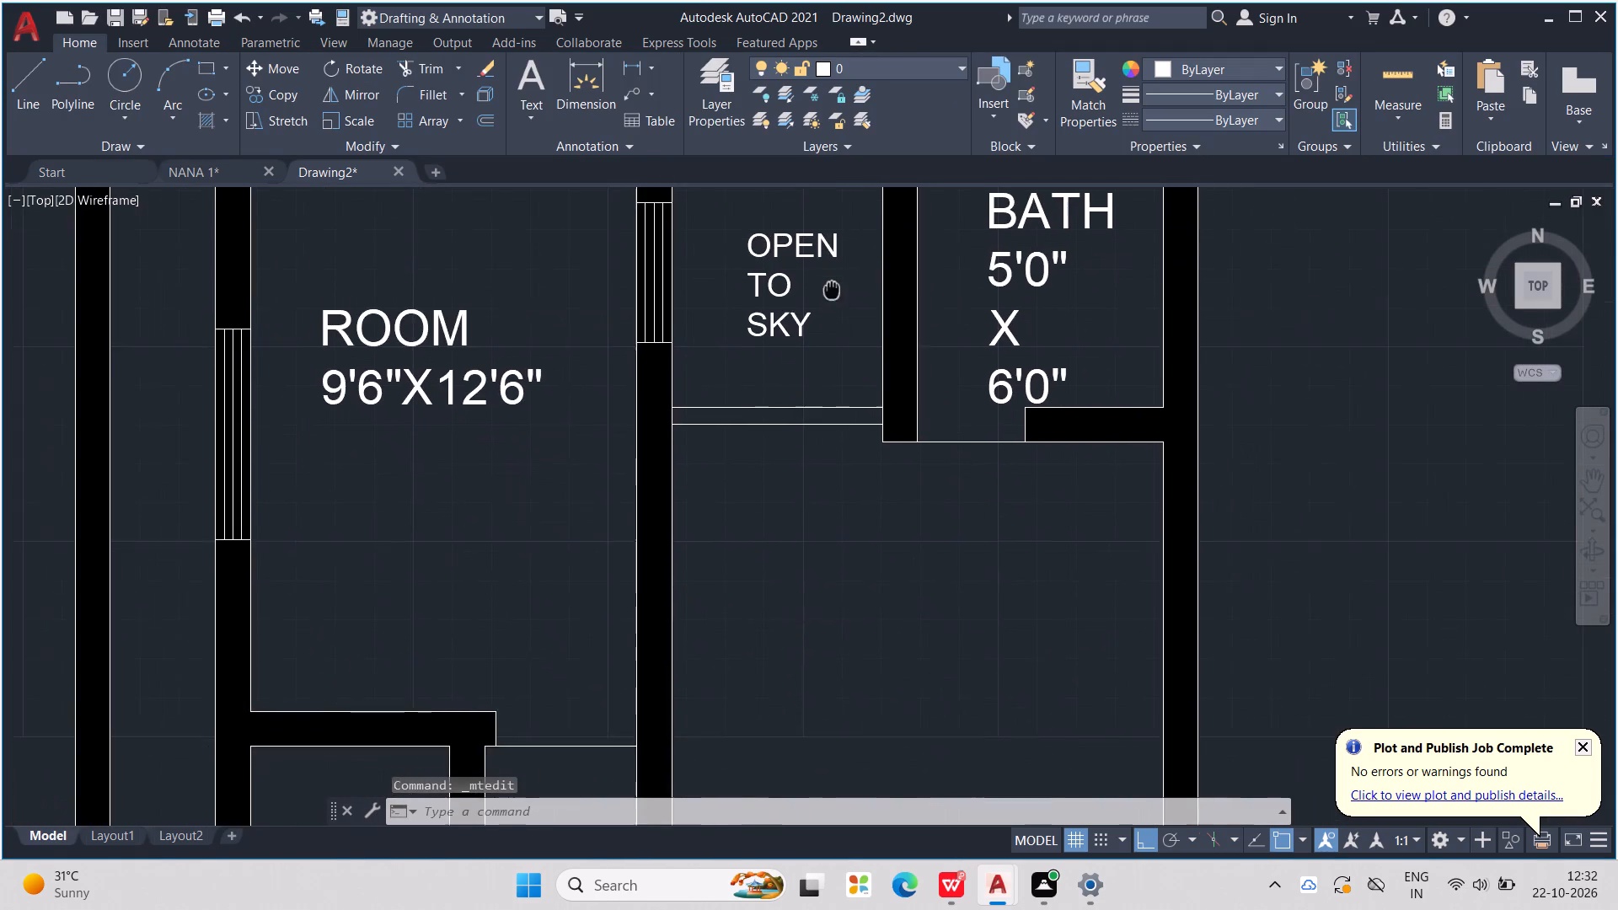
pyautogui.moveTo(832, 288); pyautogui.dragTo(841, 326, button='middle')
pyautogui.moveTo(642, 361); pyautogui.dragTo(860, 375, button='middle')
pyautogui.click(721, 433)
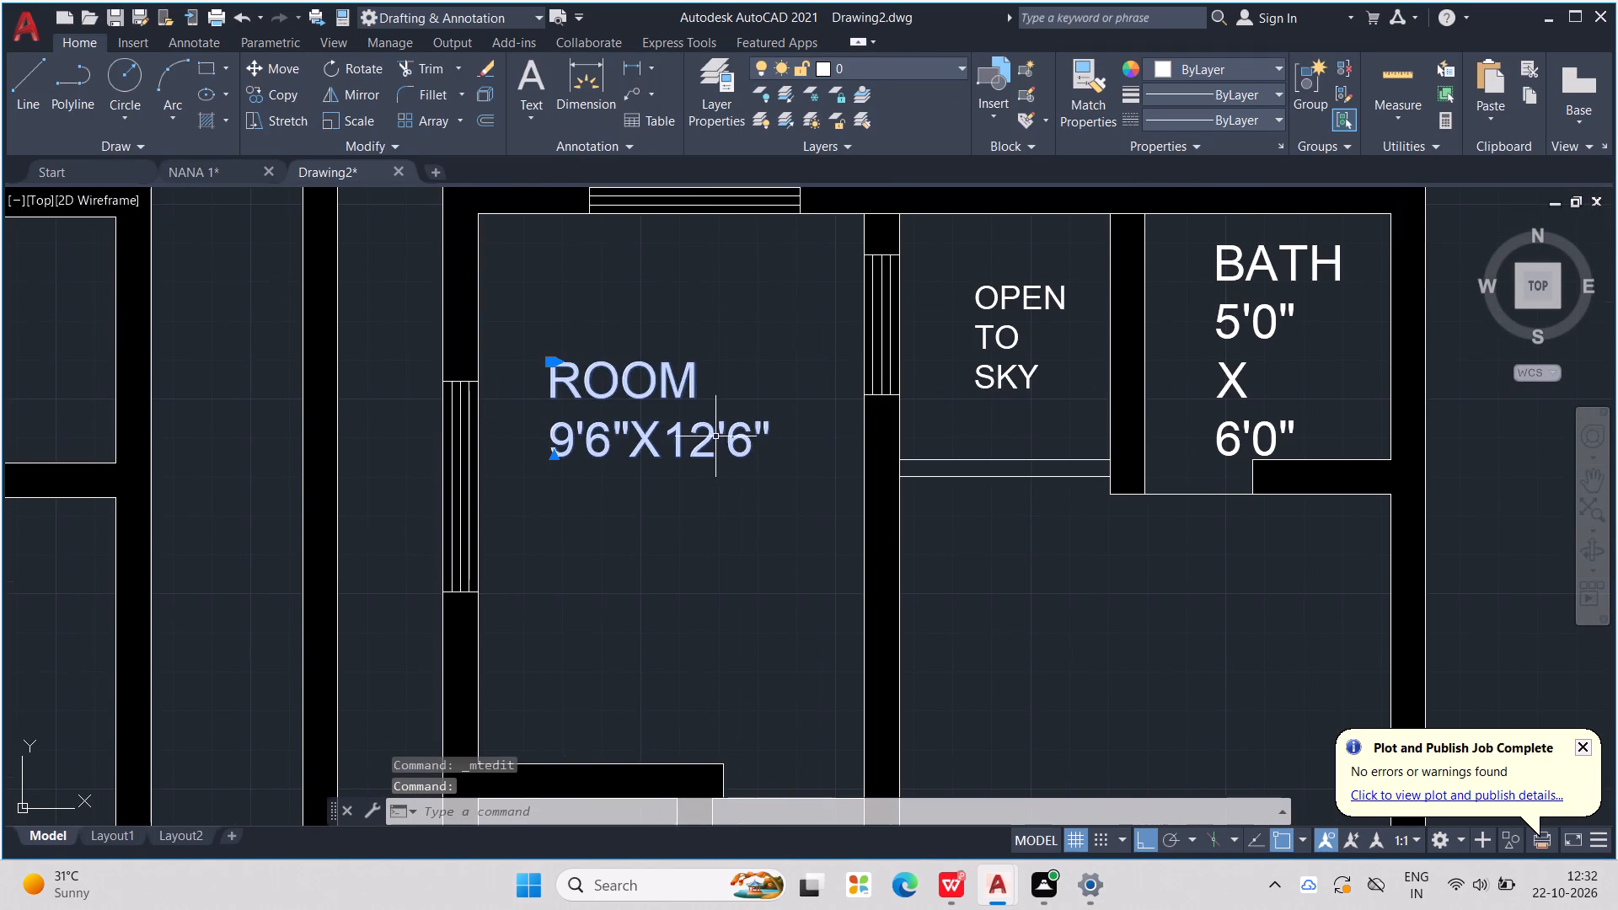
pyautogui.click(714, 438)
pyautogui.click(699, 439)
pyautogui.click(701, 427)
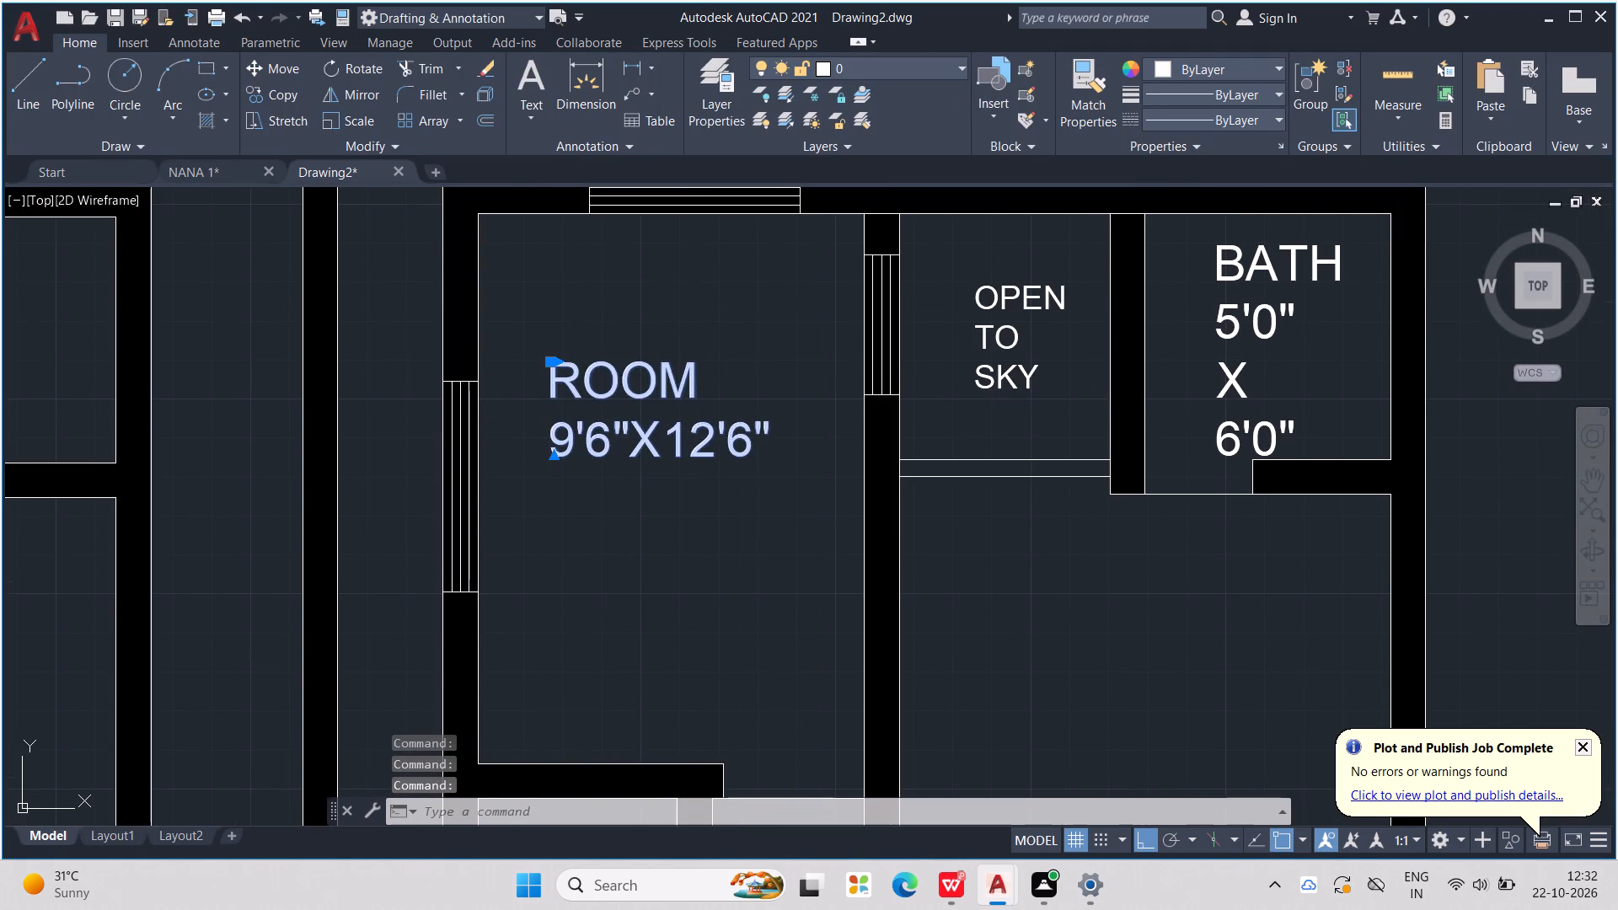
pyautogui.scroll(-2, 713, 425)
pyautogui.moveTo(723, 425); pyautogui.dragTo(831, 446, button='middle')
pyautogui.hotkey('ctrl', 'c')
pyautogui.hotkey('ctrl', 'v')
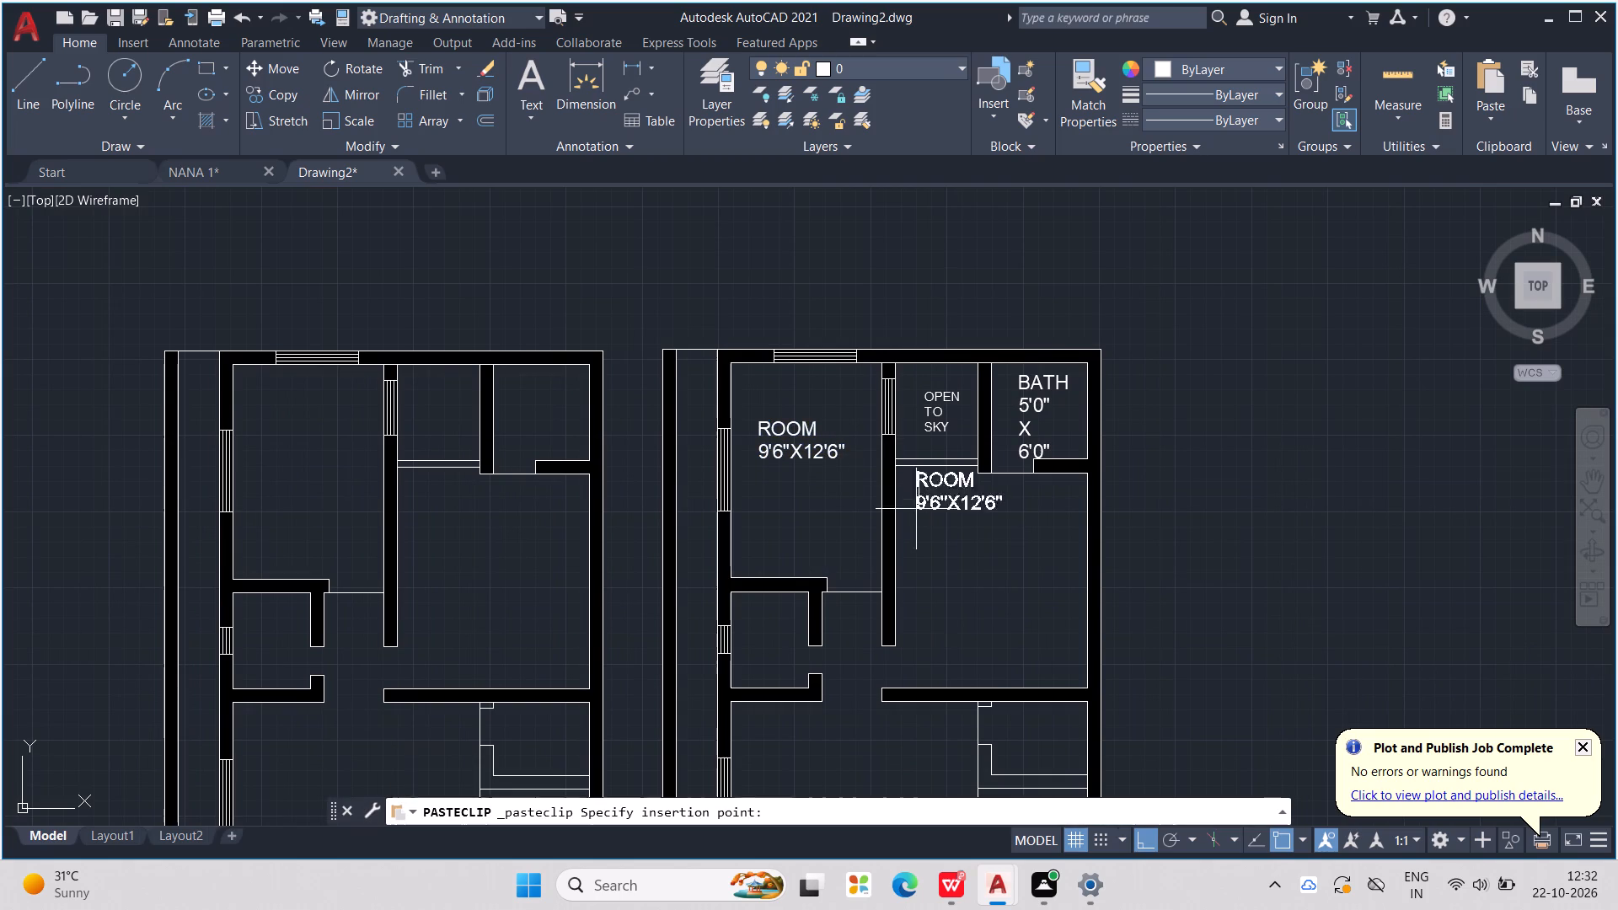
pyautogui.scroll(1, 972, 597)
pyautogui.click(938, 565)
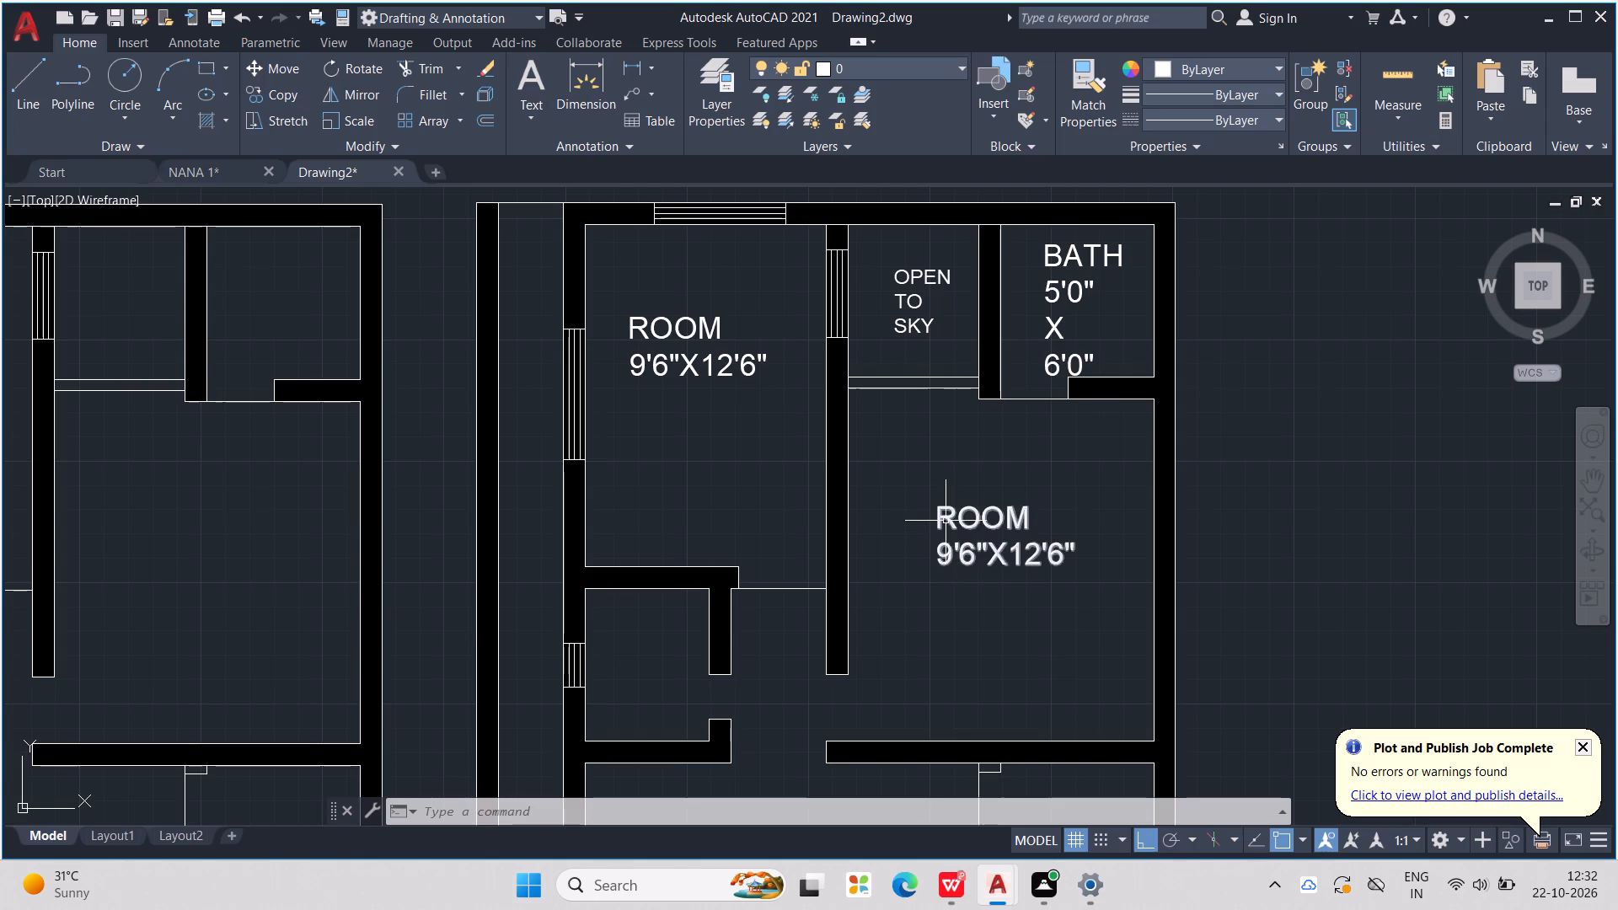
# Change the first dimension in the large eastern room's copied label to 10'0".
pyautogui.scroll(1, 1040, 554)
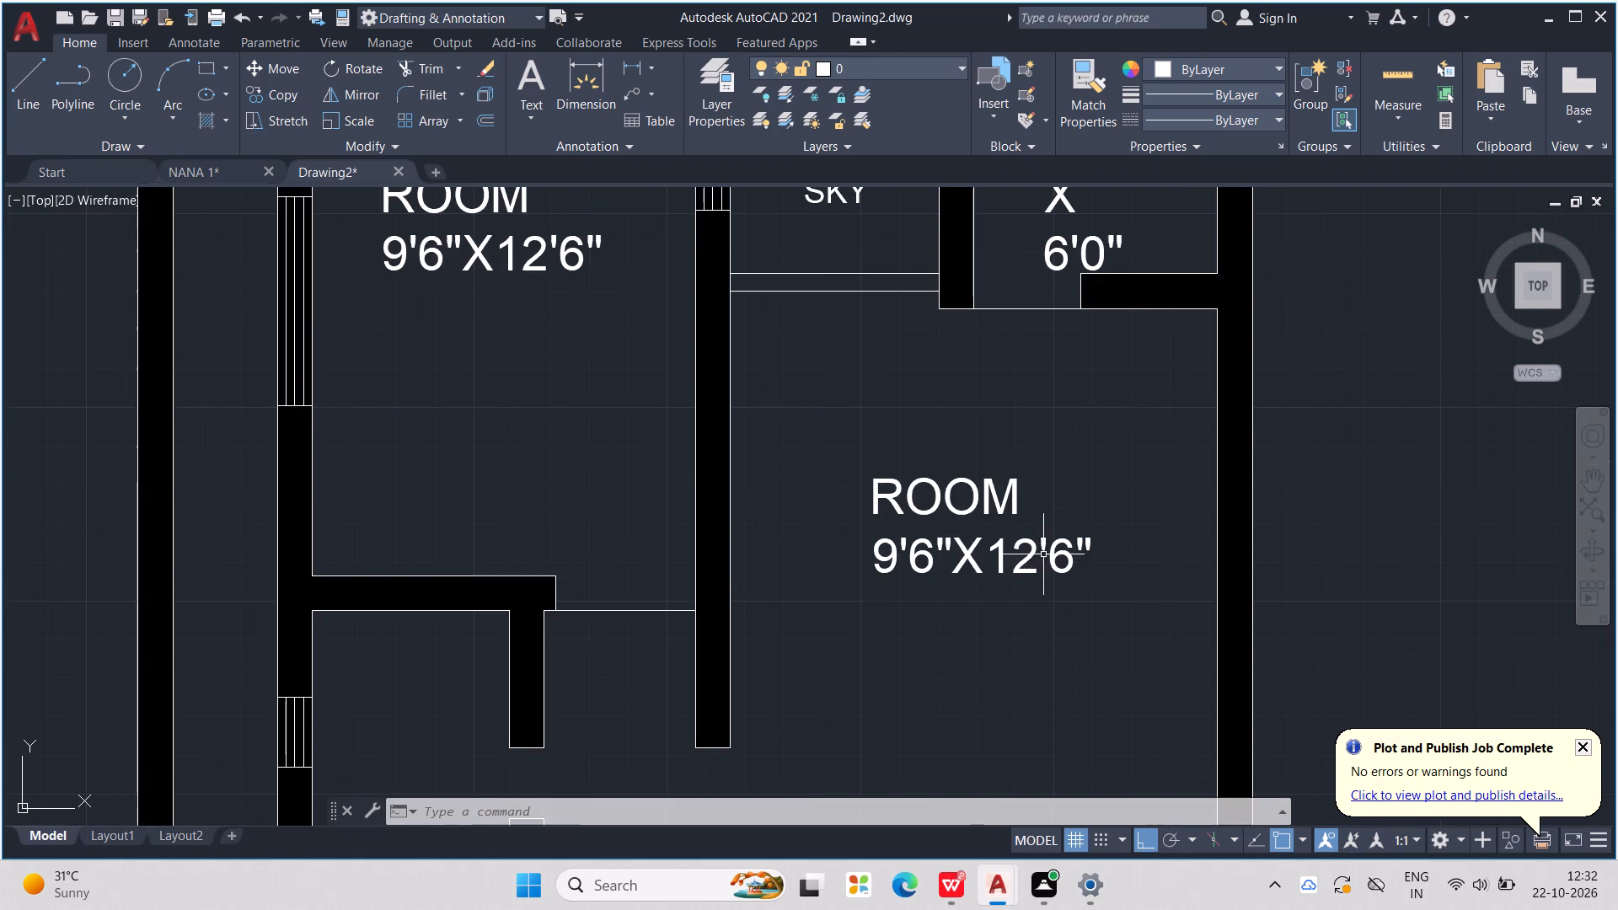
pyautogui.doubleClick(986, 567)
pyautogui.scroll(2, 954, 586)
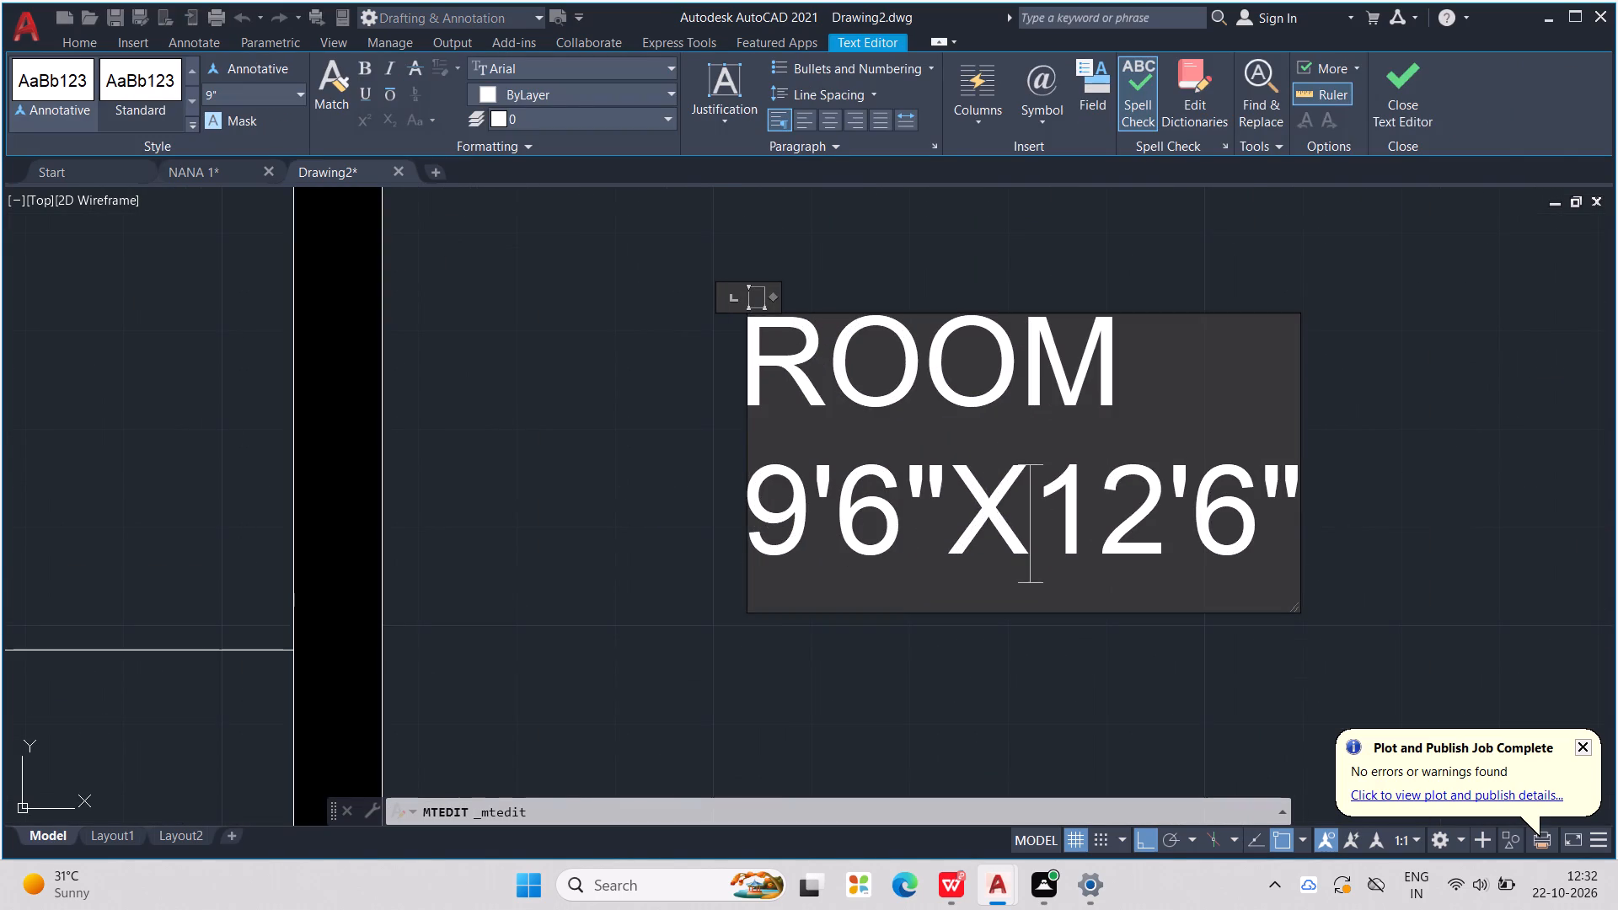
pyautogui.click(816, 531)
pyautogui.press('BackSpace')
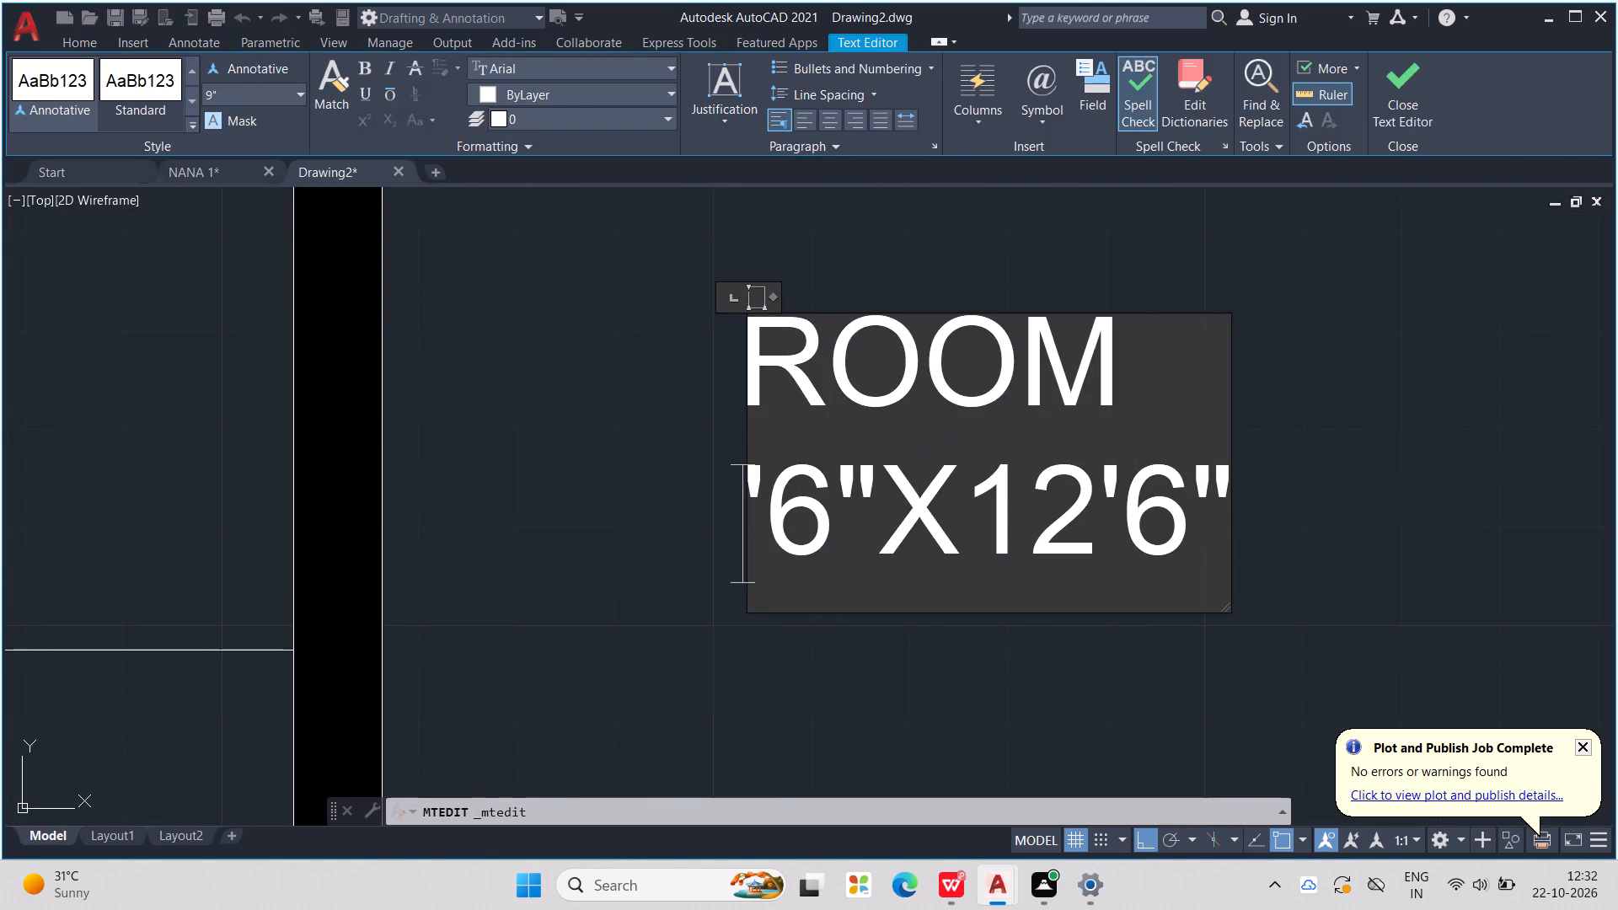
pyautogui.write('10')
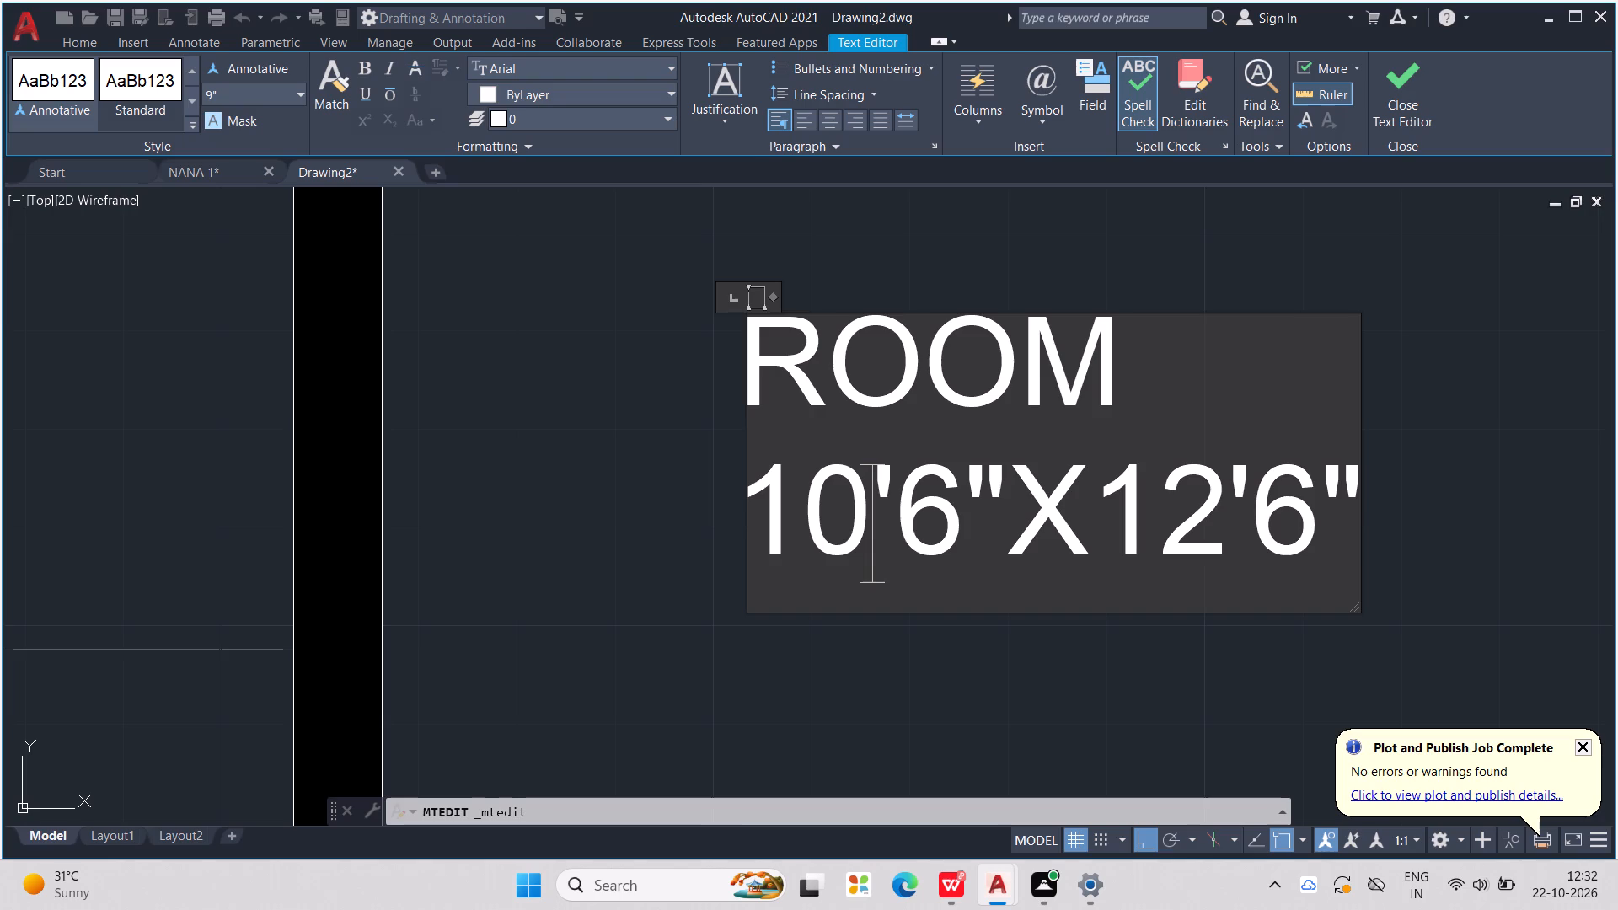
pyautogui.press('Right')
pyautogui.press('Right')
pyautogui.press('BackSpace')
pyautogui.press('0')
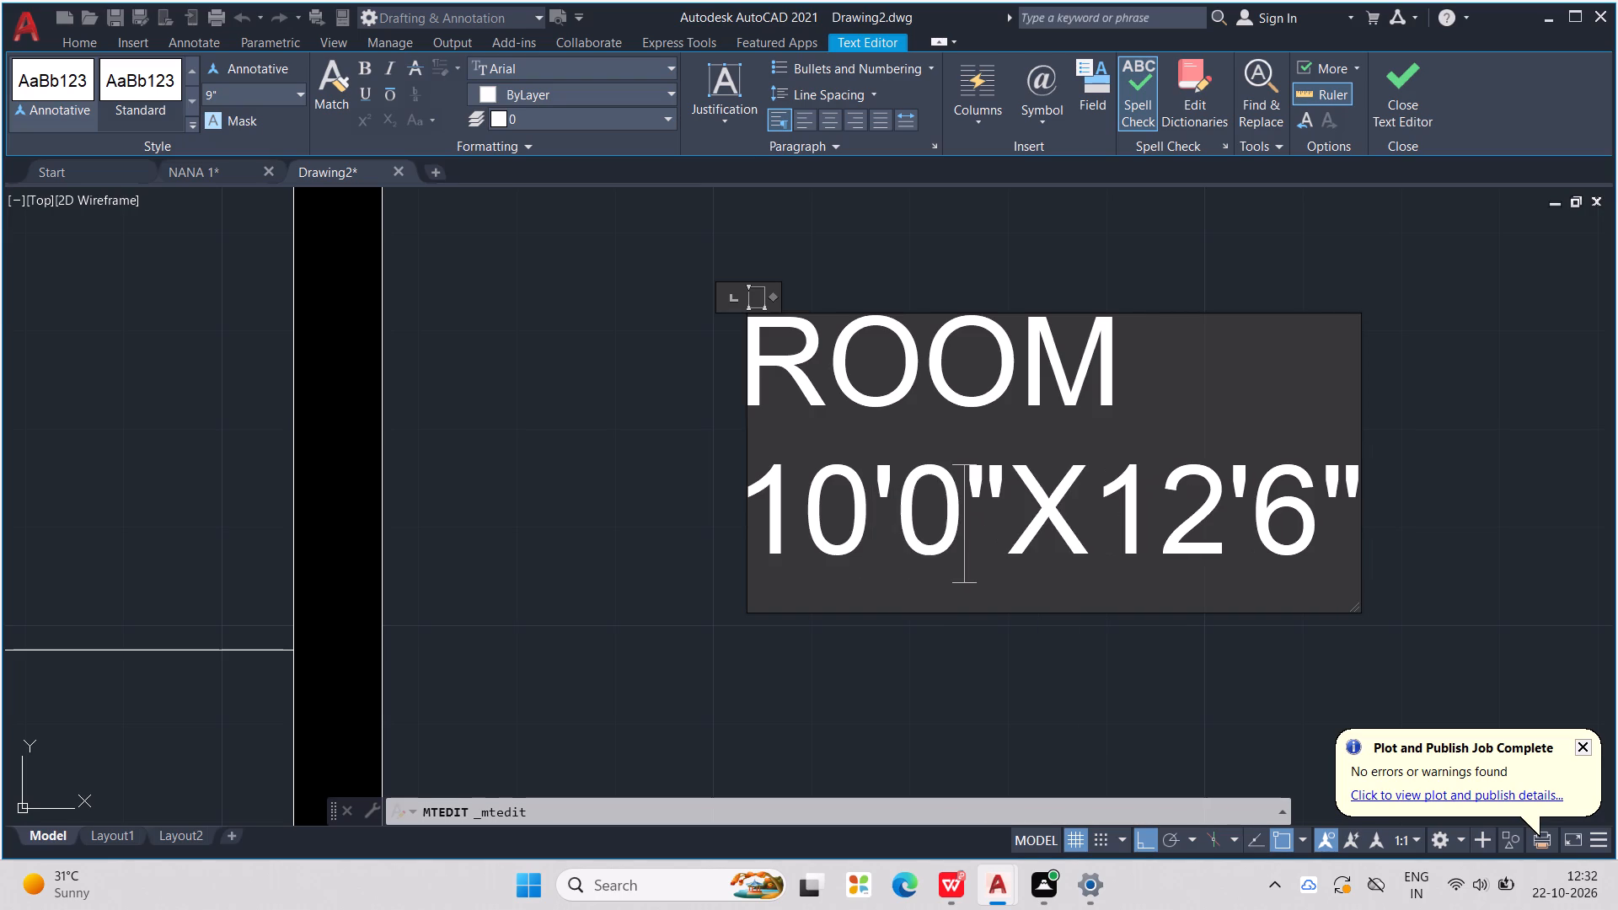
# Finish editing the ROOM 10'0"X12'6" label, keeping its text.
pyautogui.press('Right')
pyautogui.press('Right')
pyautogui.scroll(-2, 875, 634)
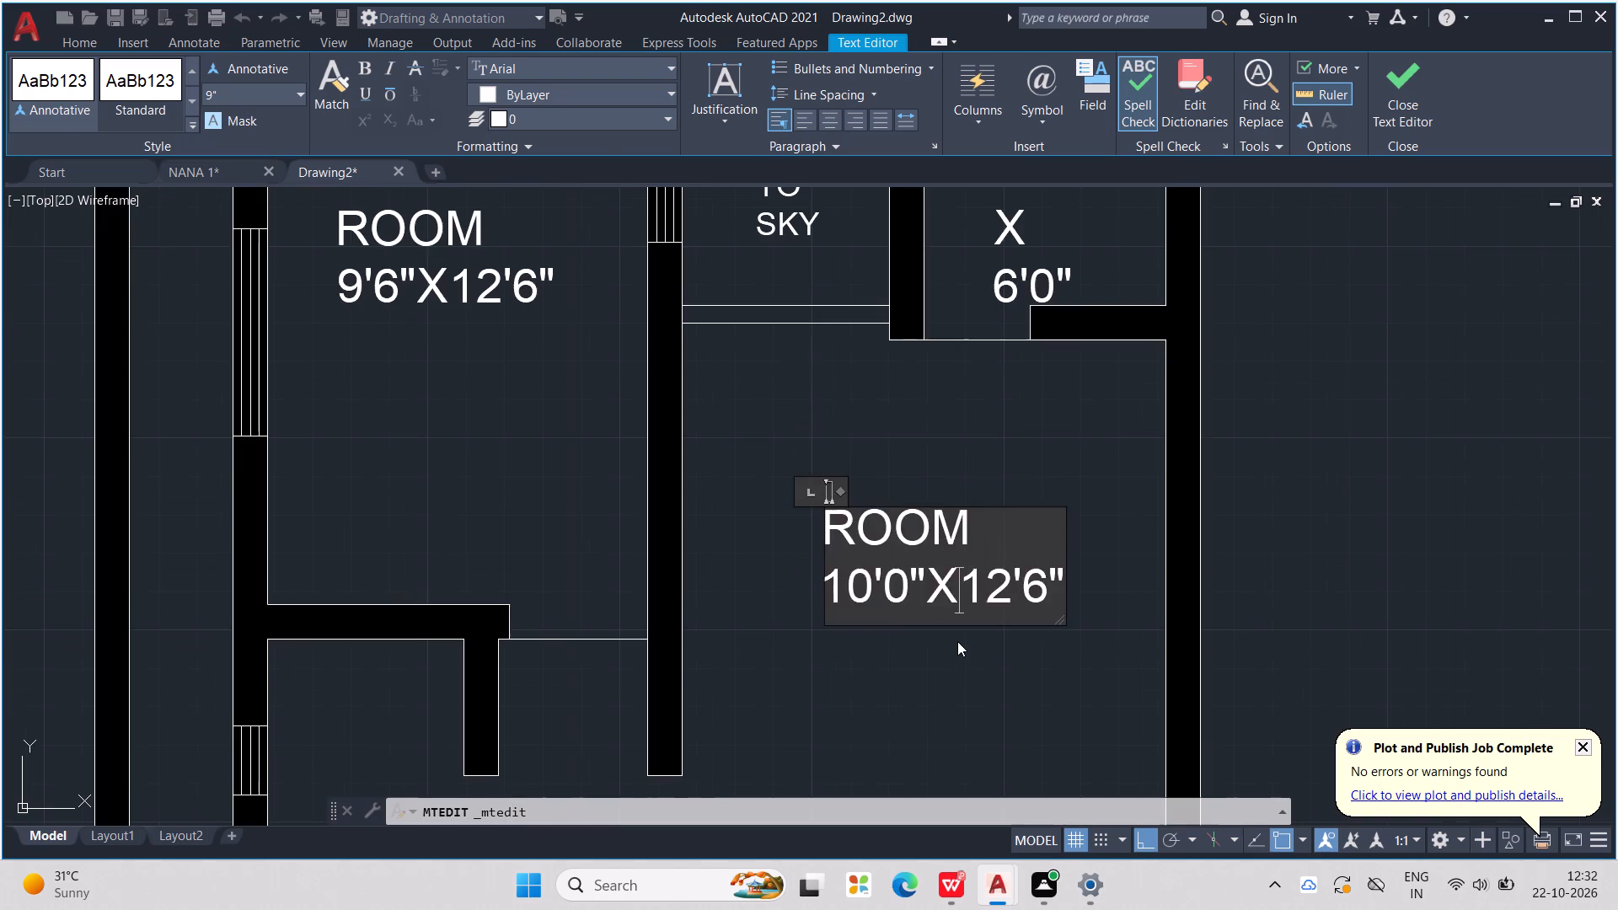
pyautogui.click(957, 657)
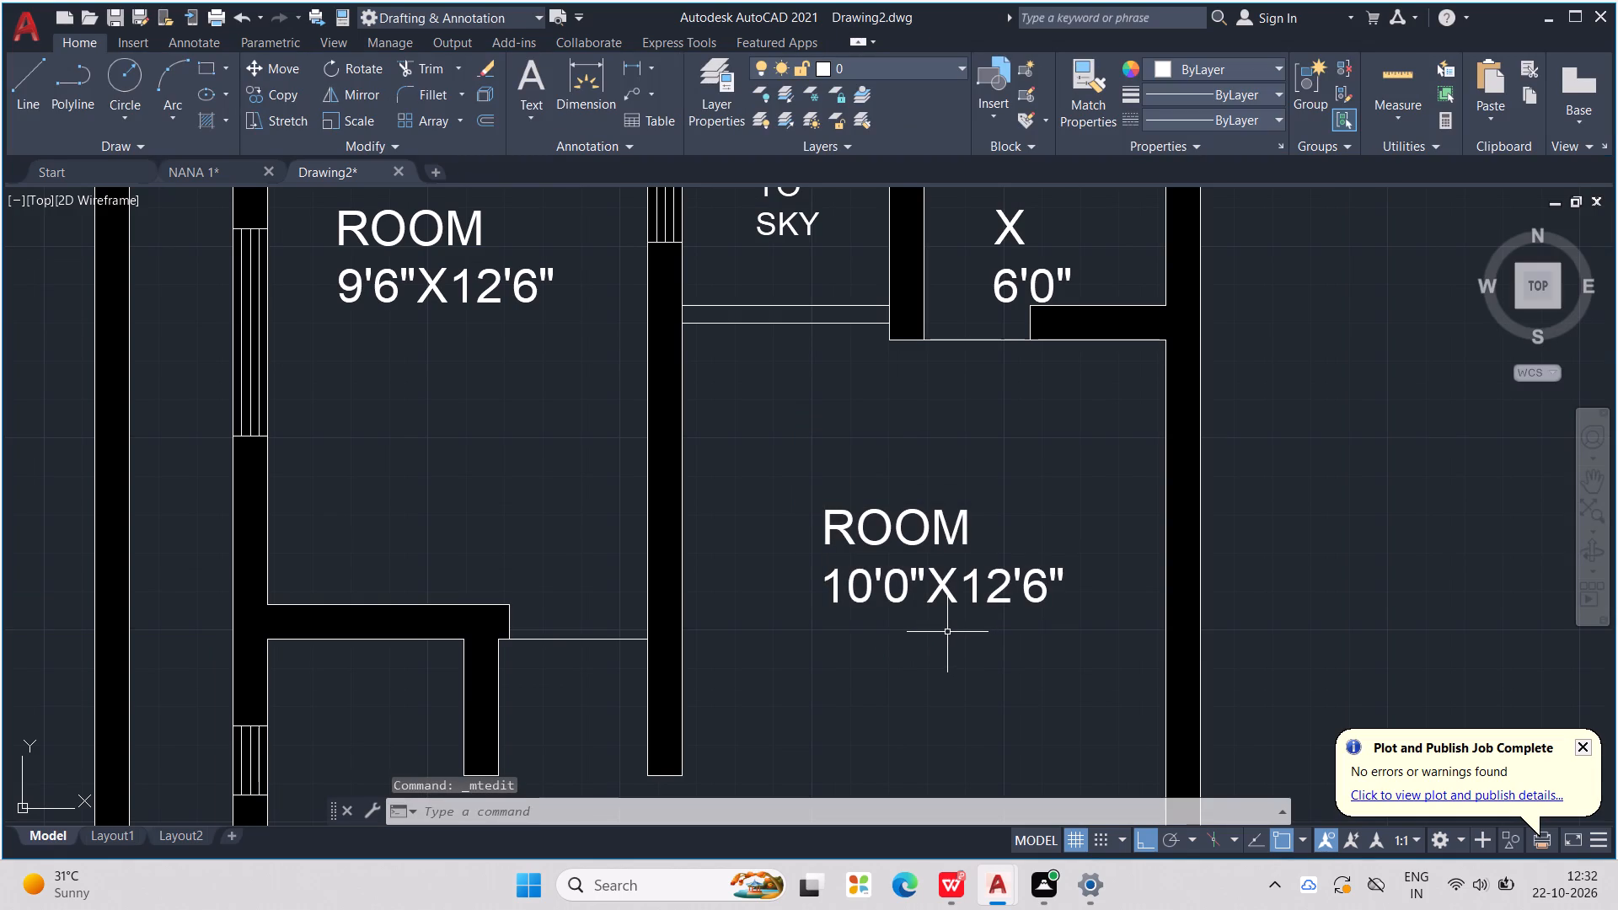
# Copy the BATH 5'0" X 6'0" label into the small room below the 9'6"X12'6" room.
pyautogui.moveTo(1026, 468); pyautogui.dragTo(1069, 551, button='middle')
pyautogui.scroll(-1, 1069, 536)
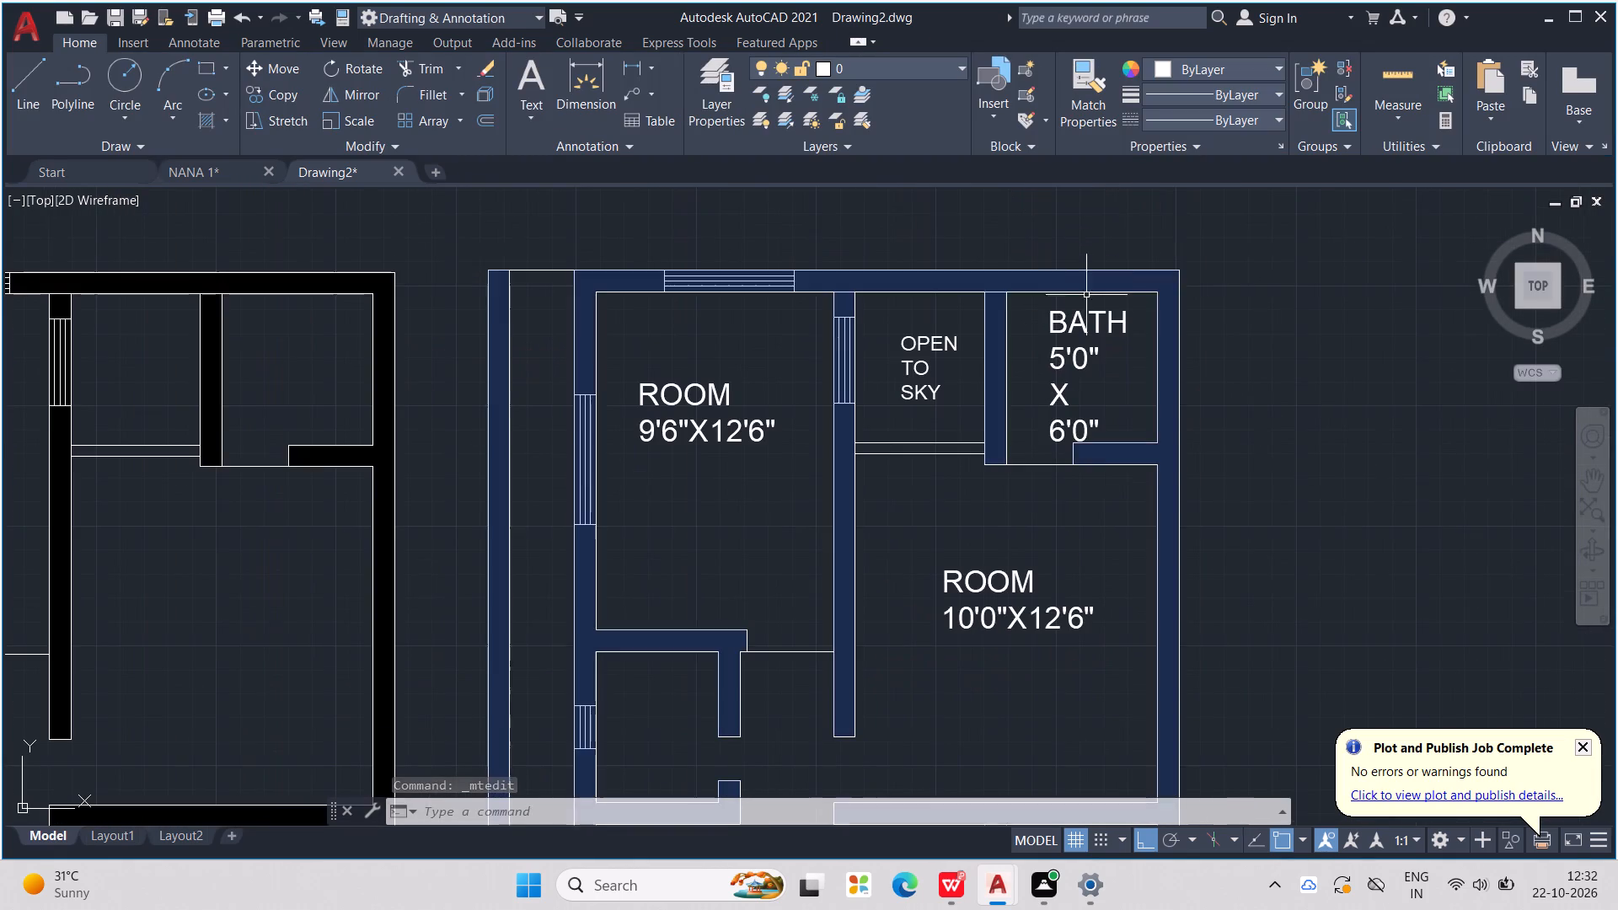
pyautogui.click(1094, 318)
pyautogui.hotkey('ctrl', 'c')
pyautogui.hotkey('ctrl', 'v')
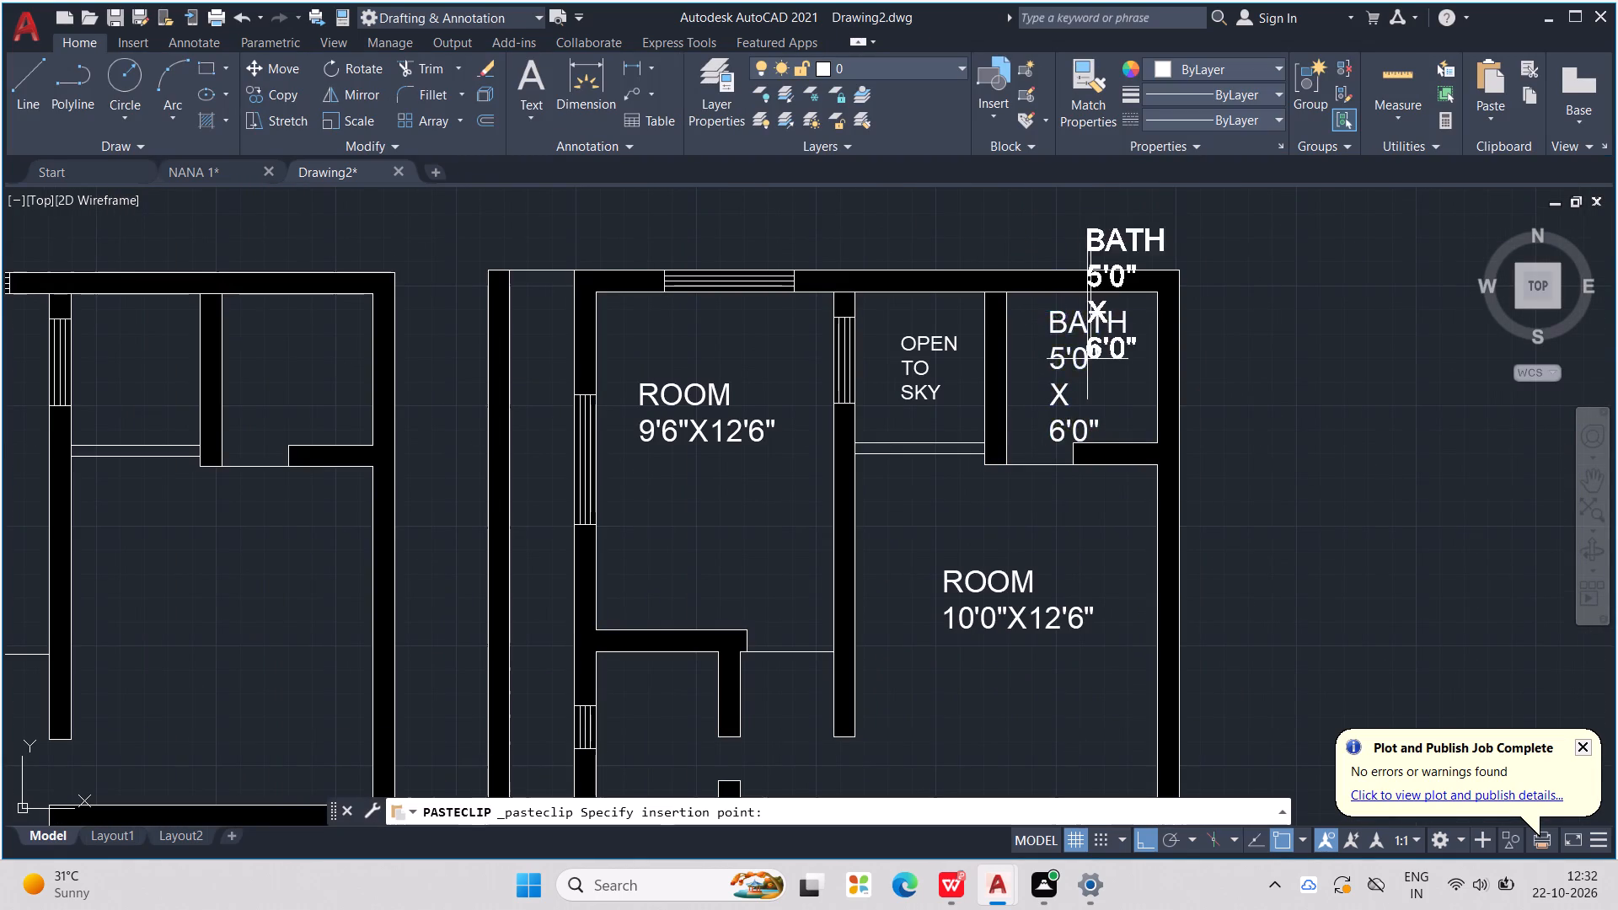
pyautogui.moveTo(972, 559); pyautogui.dragTo(1173, 396, button='middle')
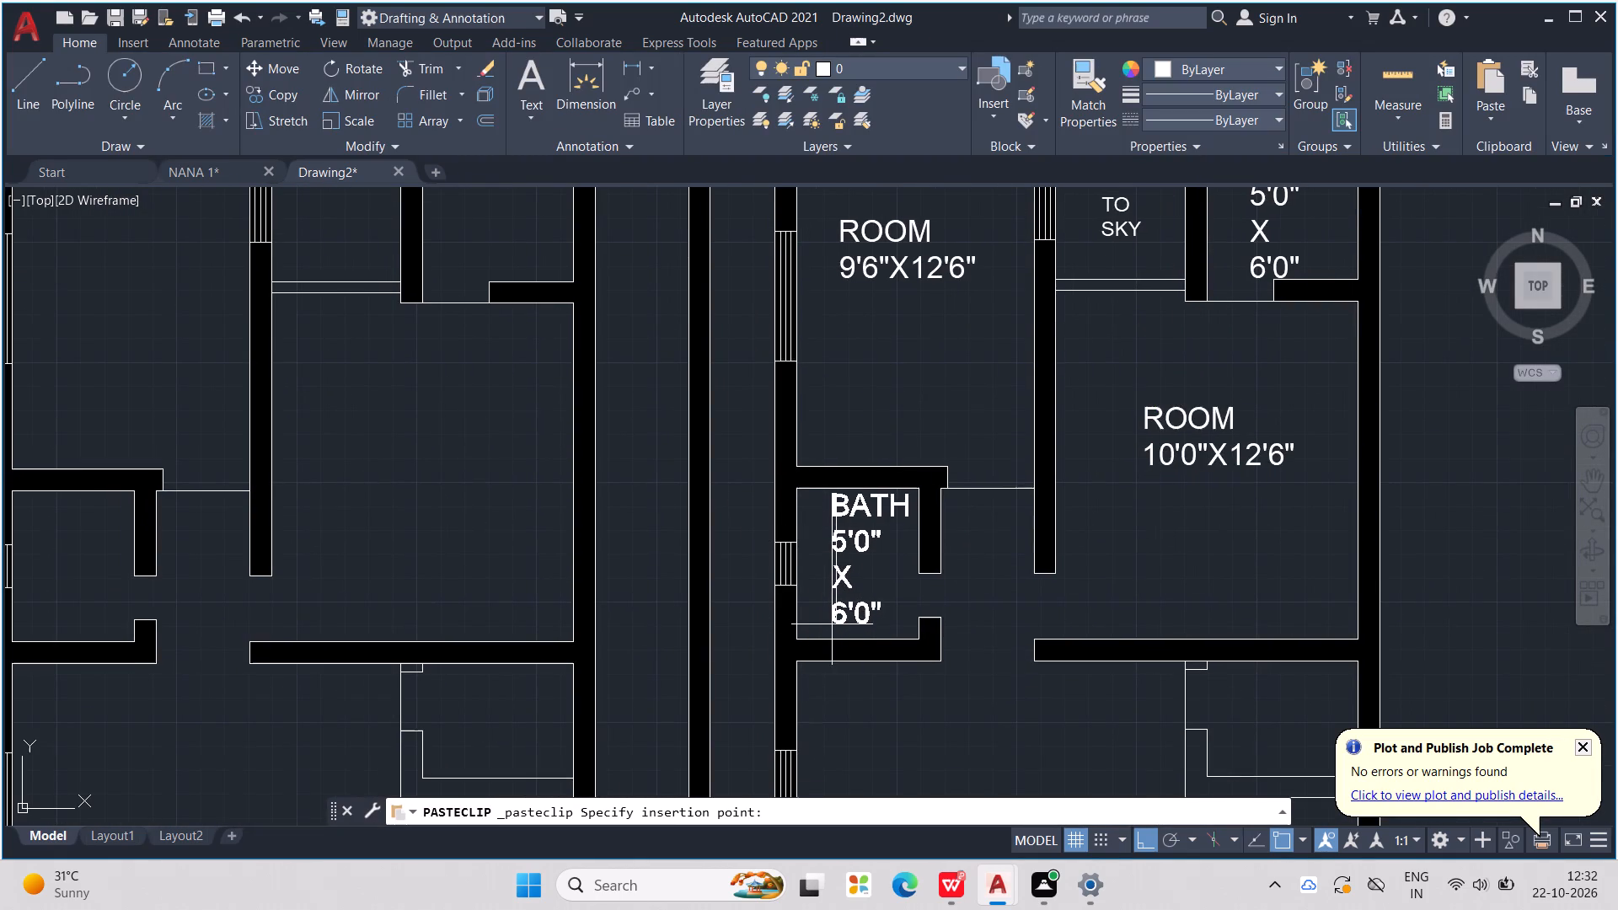
pyautogui.click(831, 628)
# Paste another copy of the BATH label into the small upper room above the staircase, beside the outer wall.
pyautogui.moveTo(933, 605); pyautogui.dragTo(914, 579, button='middle')
pyautogui.scroll(-3, 914, 579)
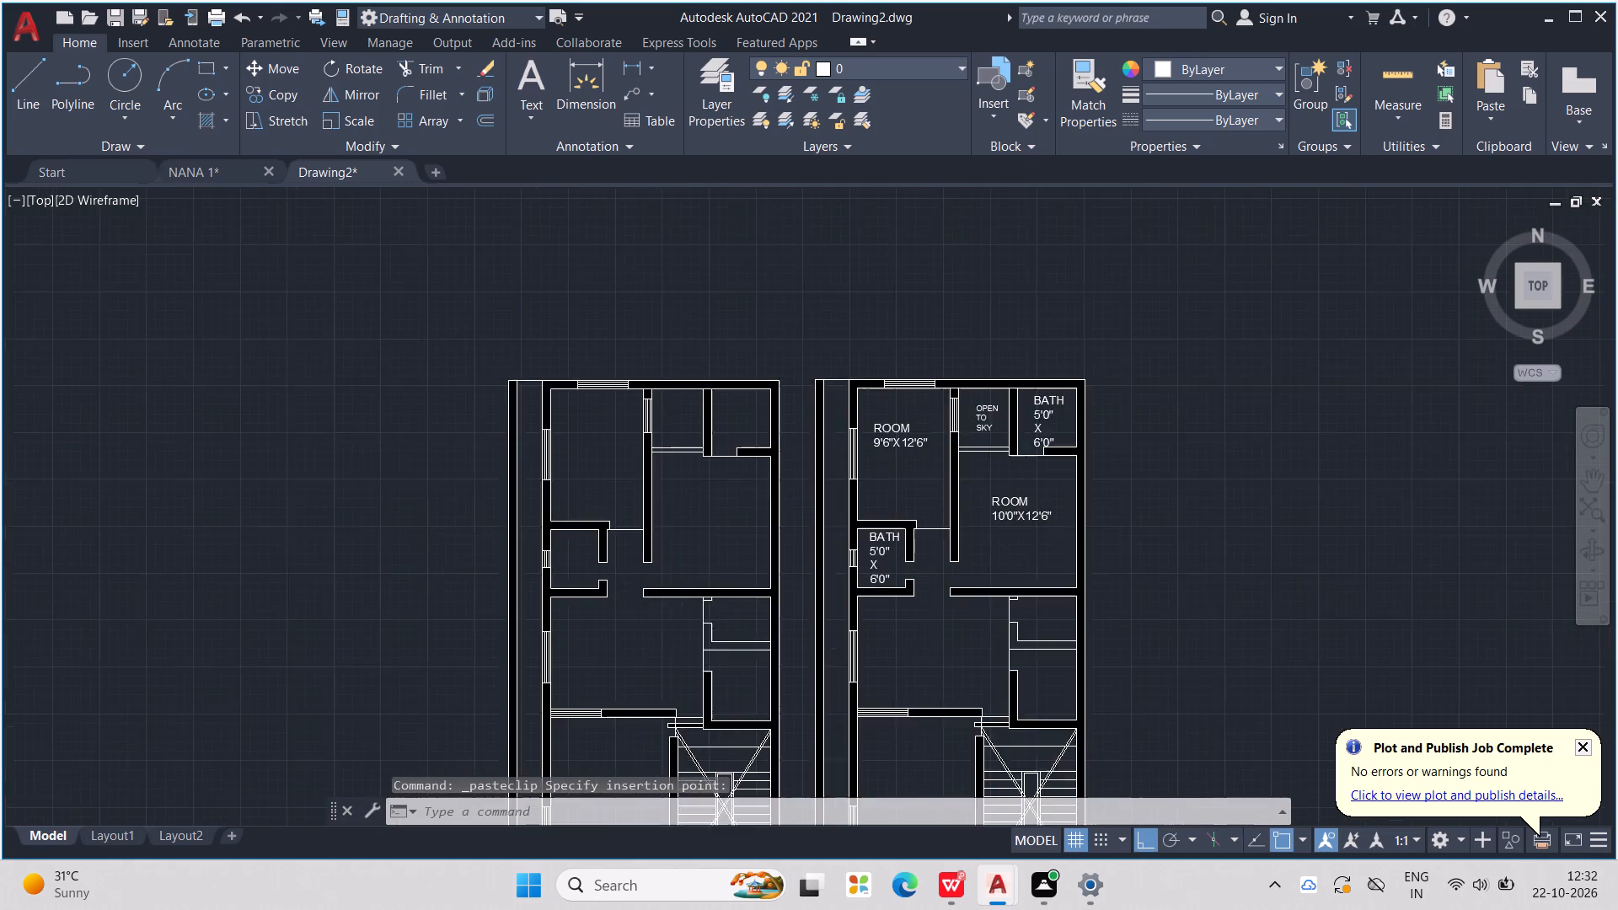
pyautogui.click(899, 485)
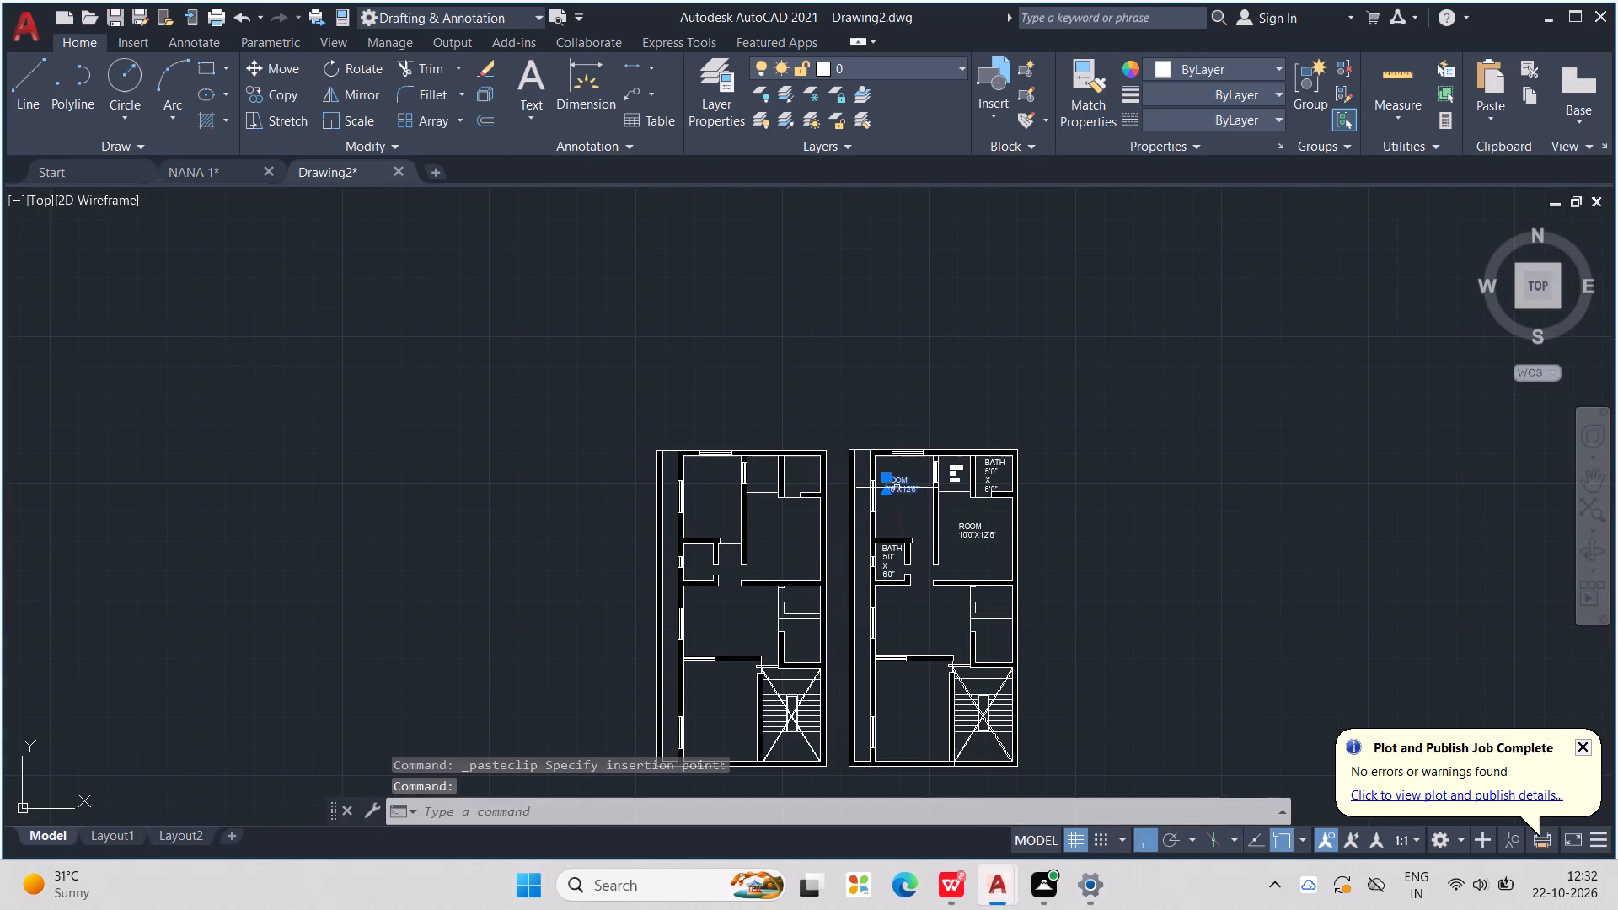
pyautogui.hotkey('ctrl', 'v')
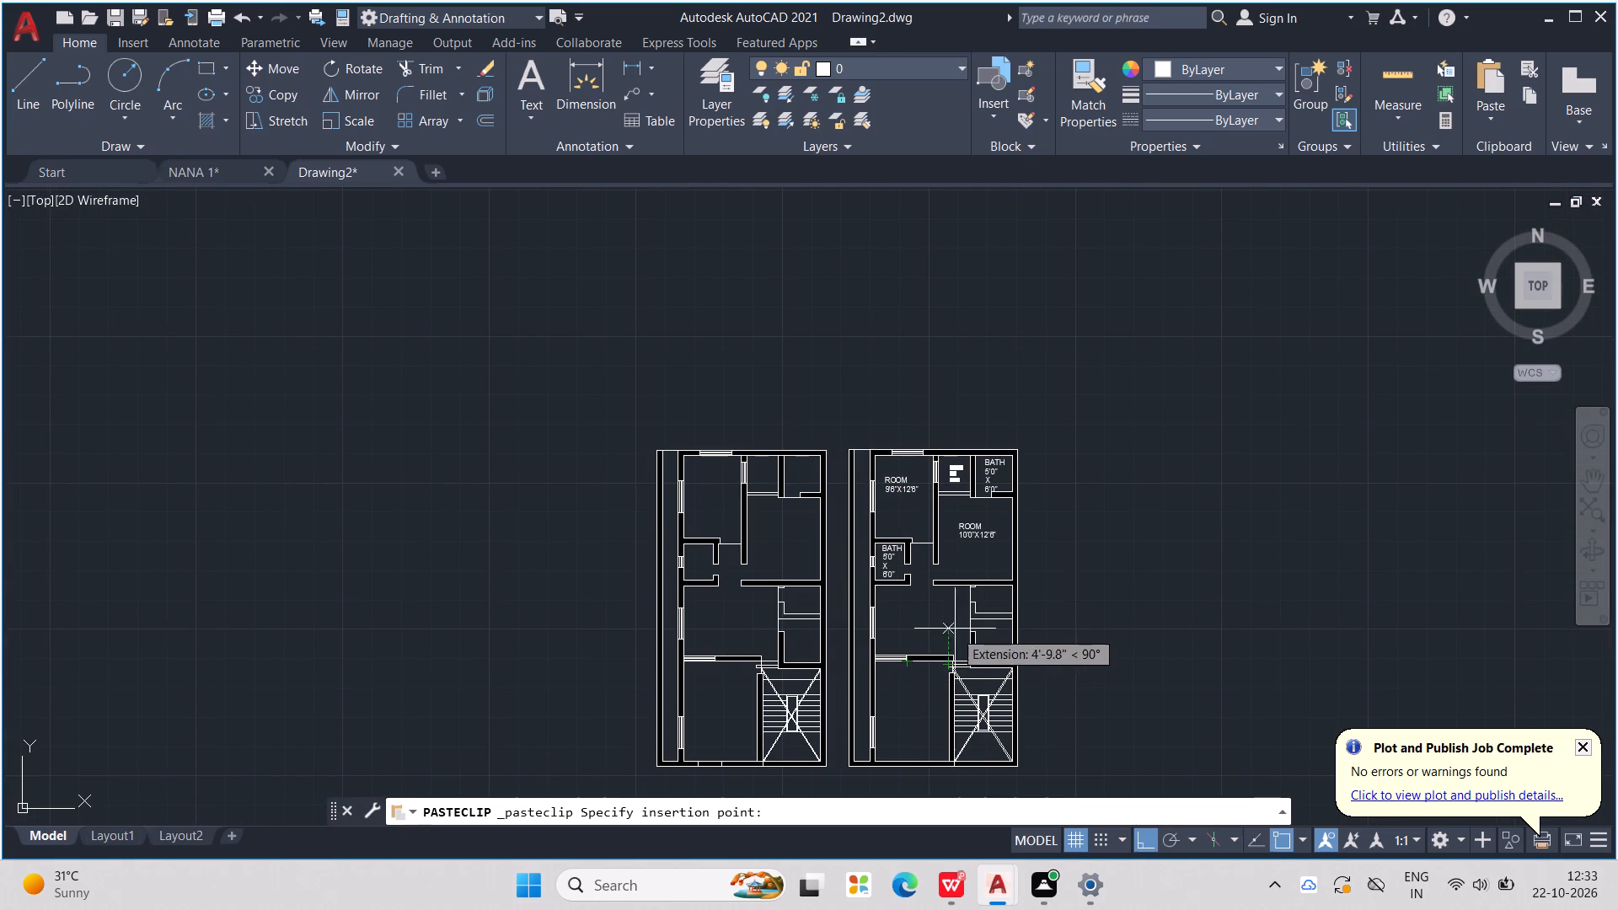
pyautogui.scroll(4, 974, 620)
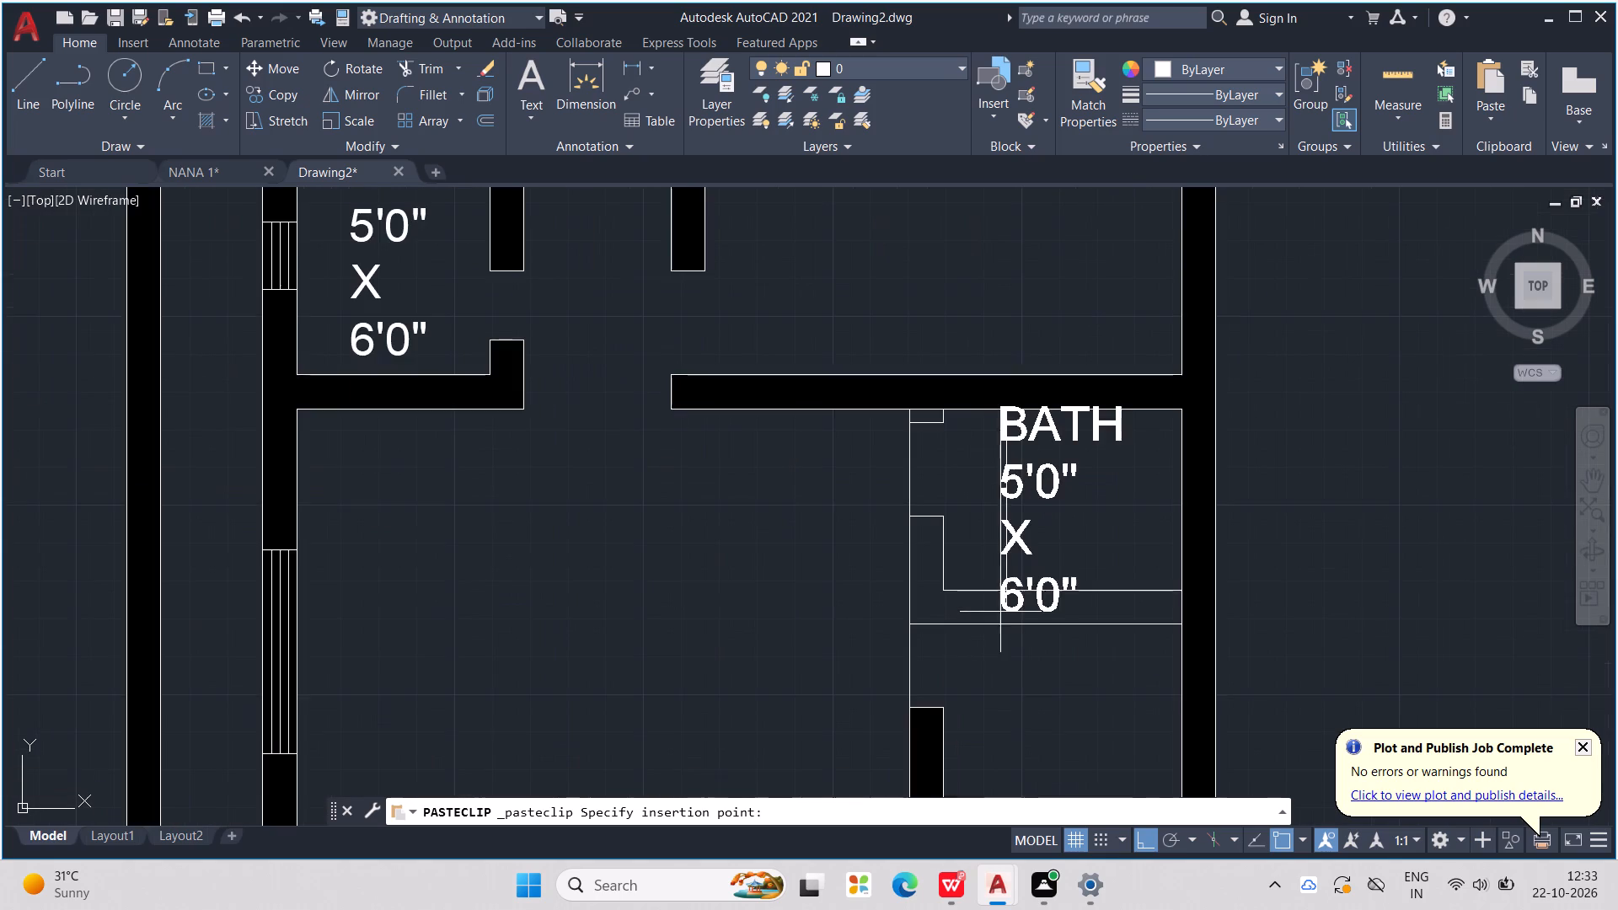
pyautogui.click(1010, 621)
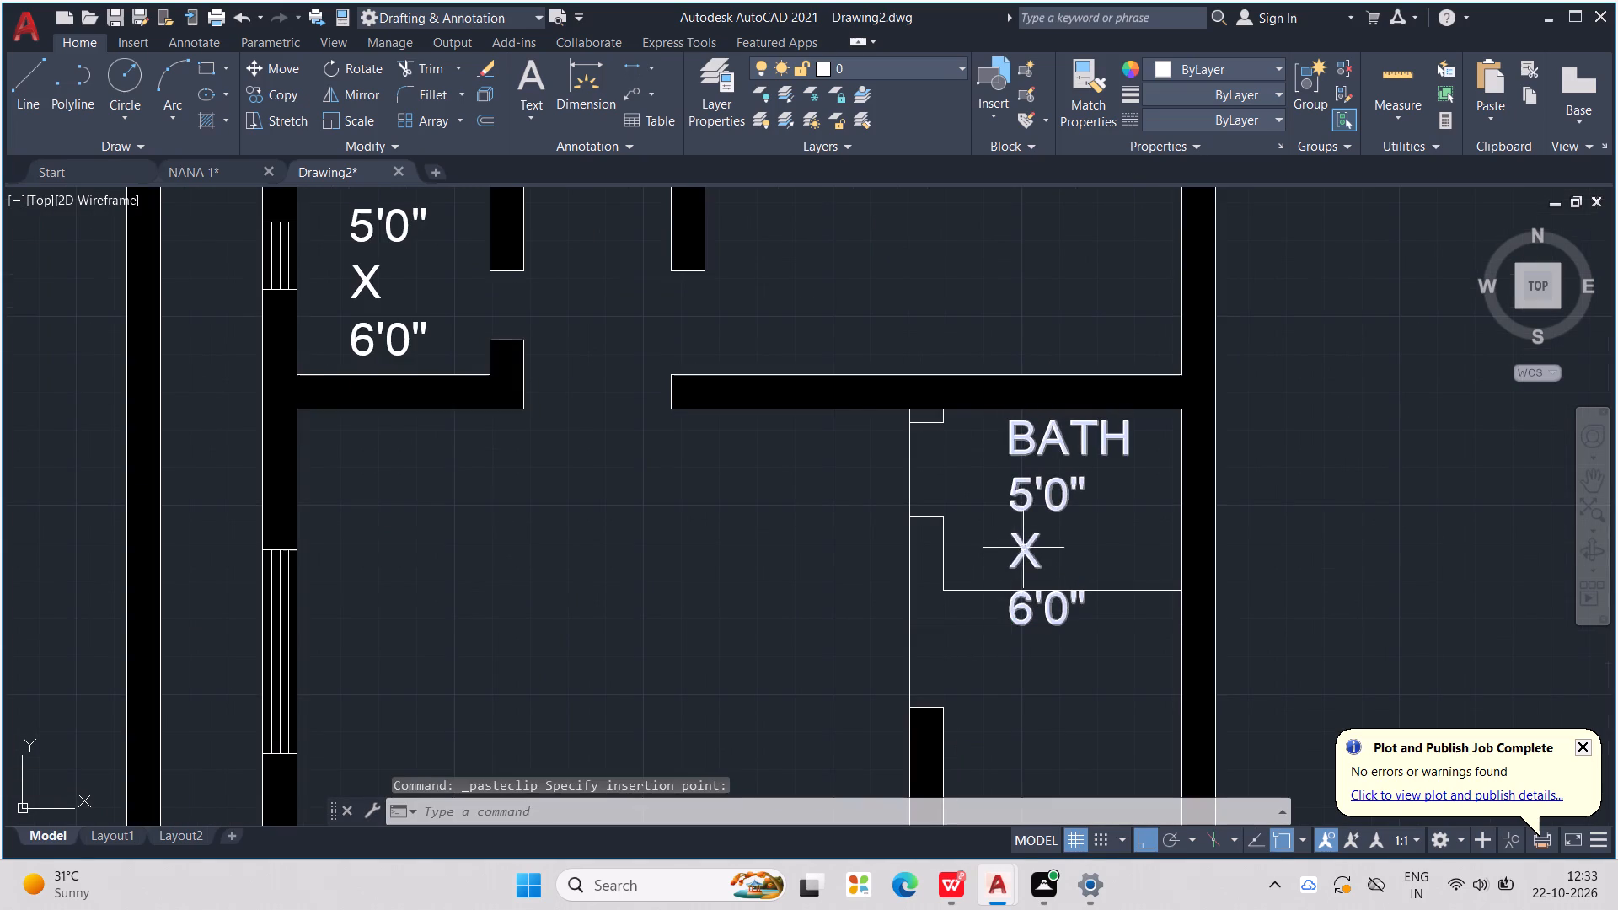
# Edit the newly pasted BATH label to read 6'0"X 4'0", with the X on the first dimension's line.
pyautogui.doubleClick(1023, 548)
pyautogui.scroll(2, 1023, 547)
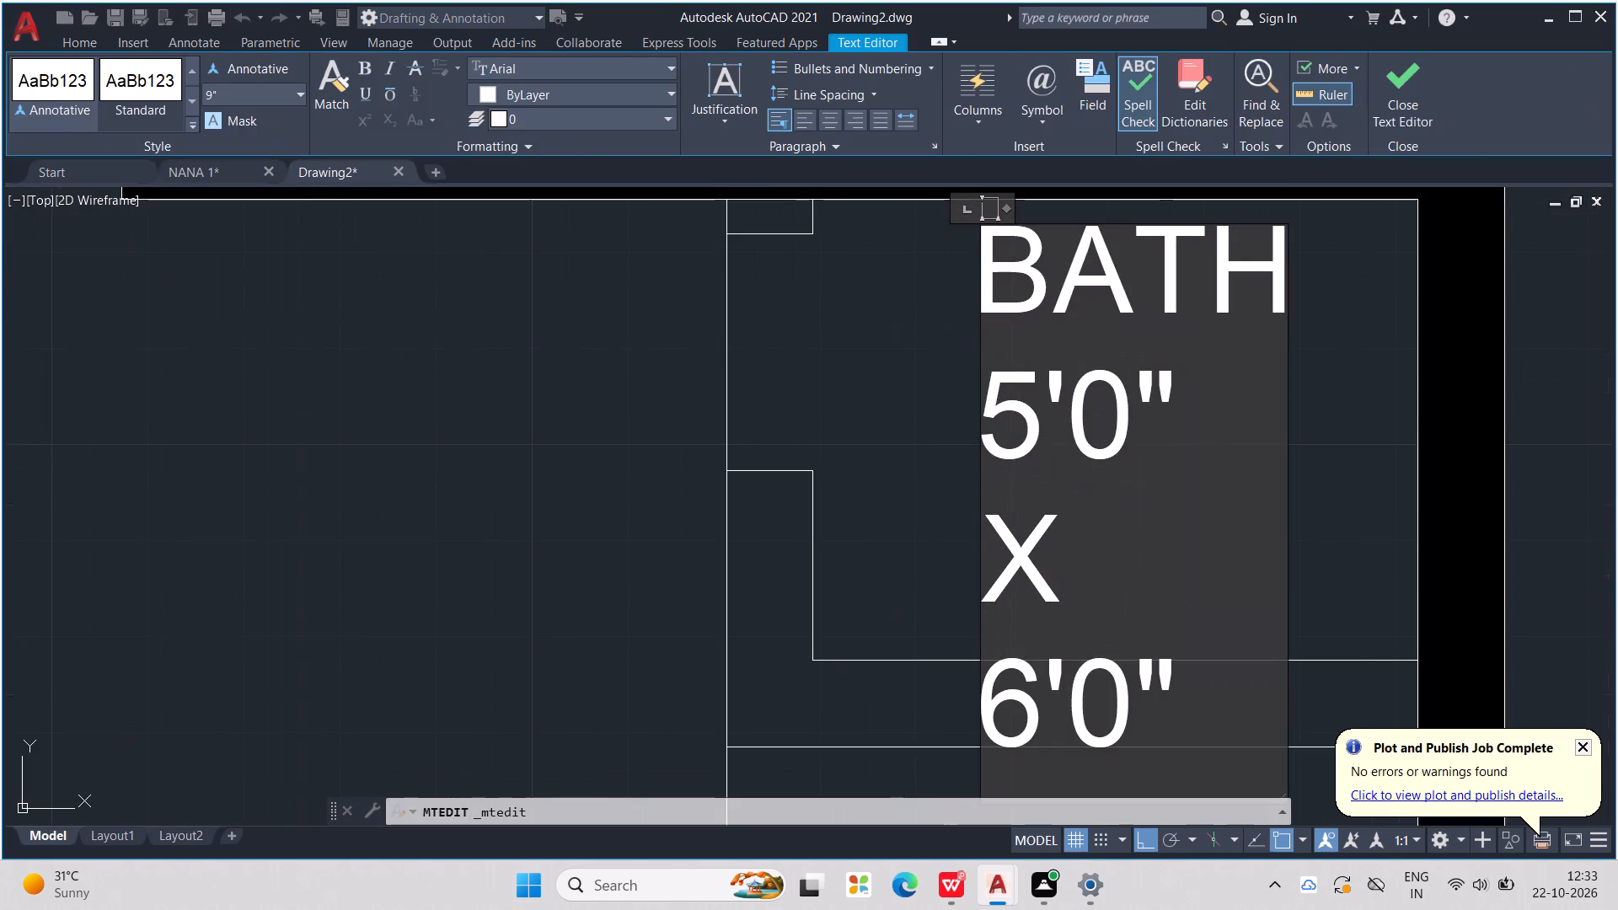
pyautogui.press('BackSpace')
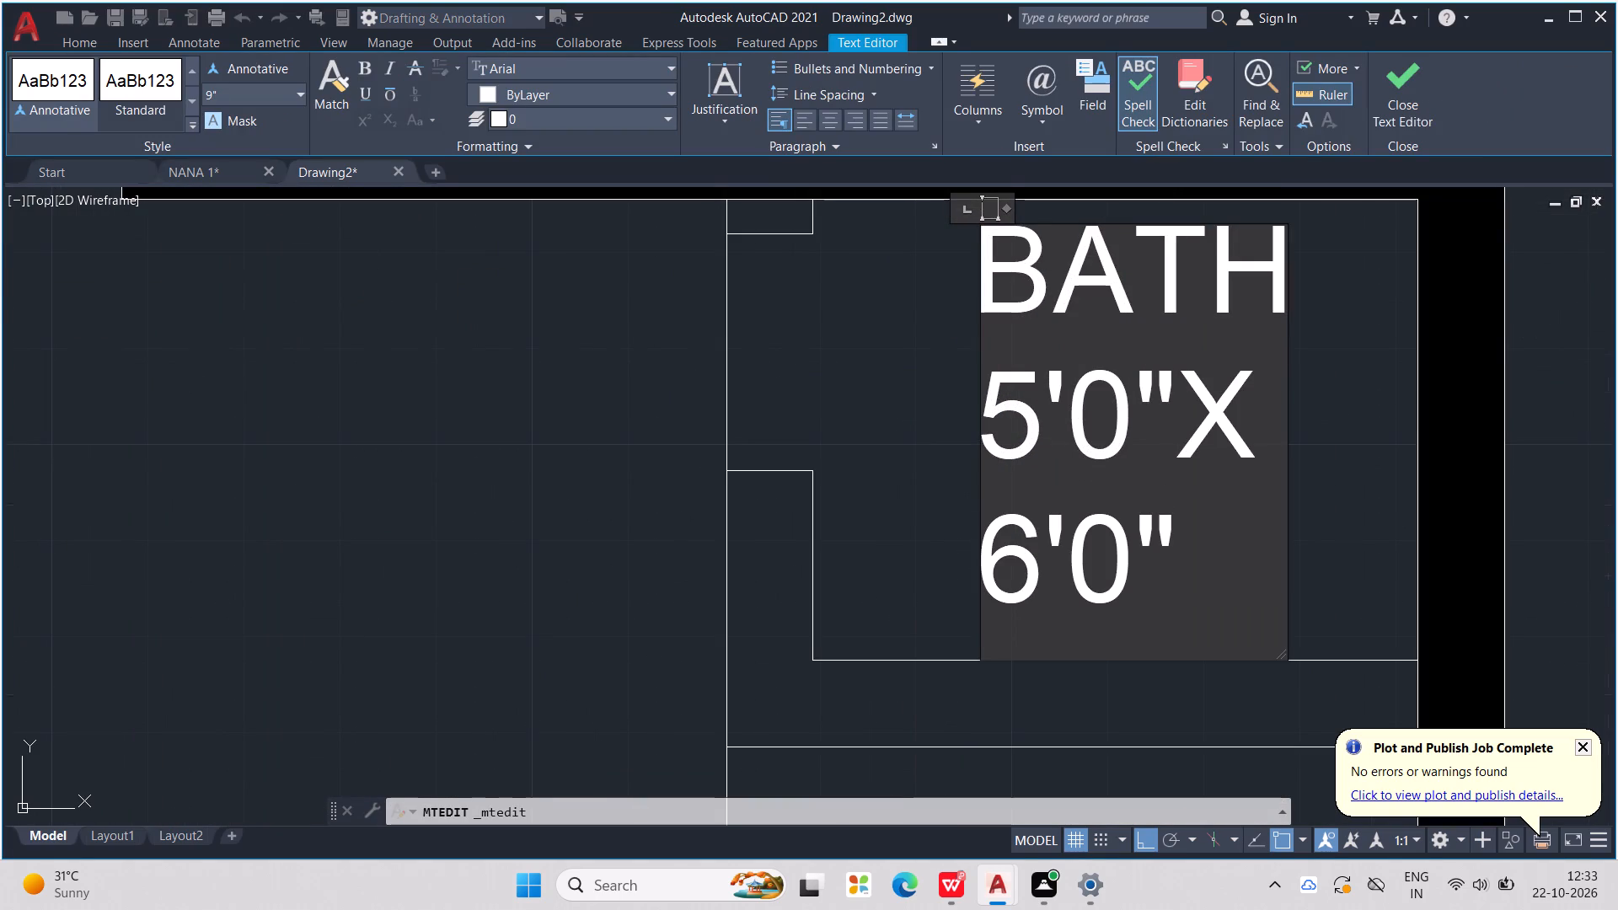
pyautogui.press('Left')
pyautogui.press('Left')
pyautogui.press('Left')
pyautogui.press('BackSpace')
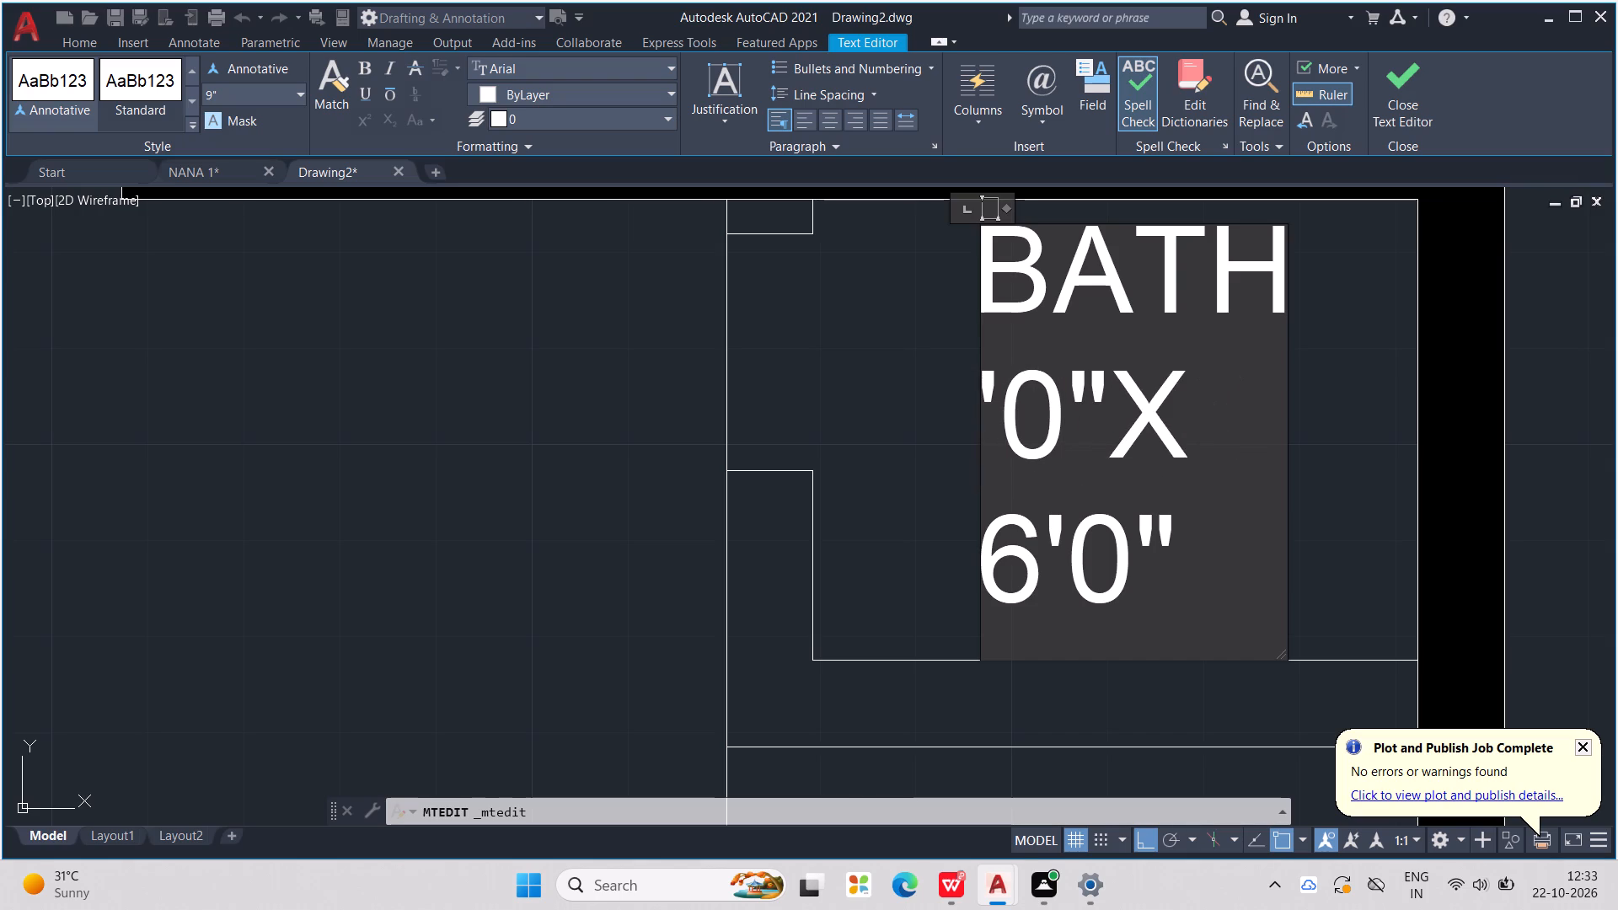
pyautogui.press('6')
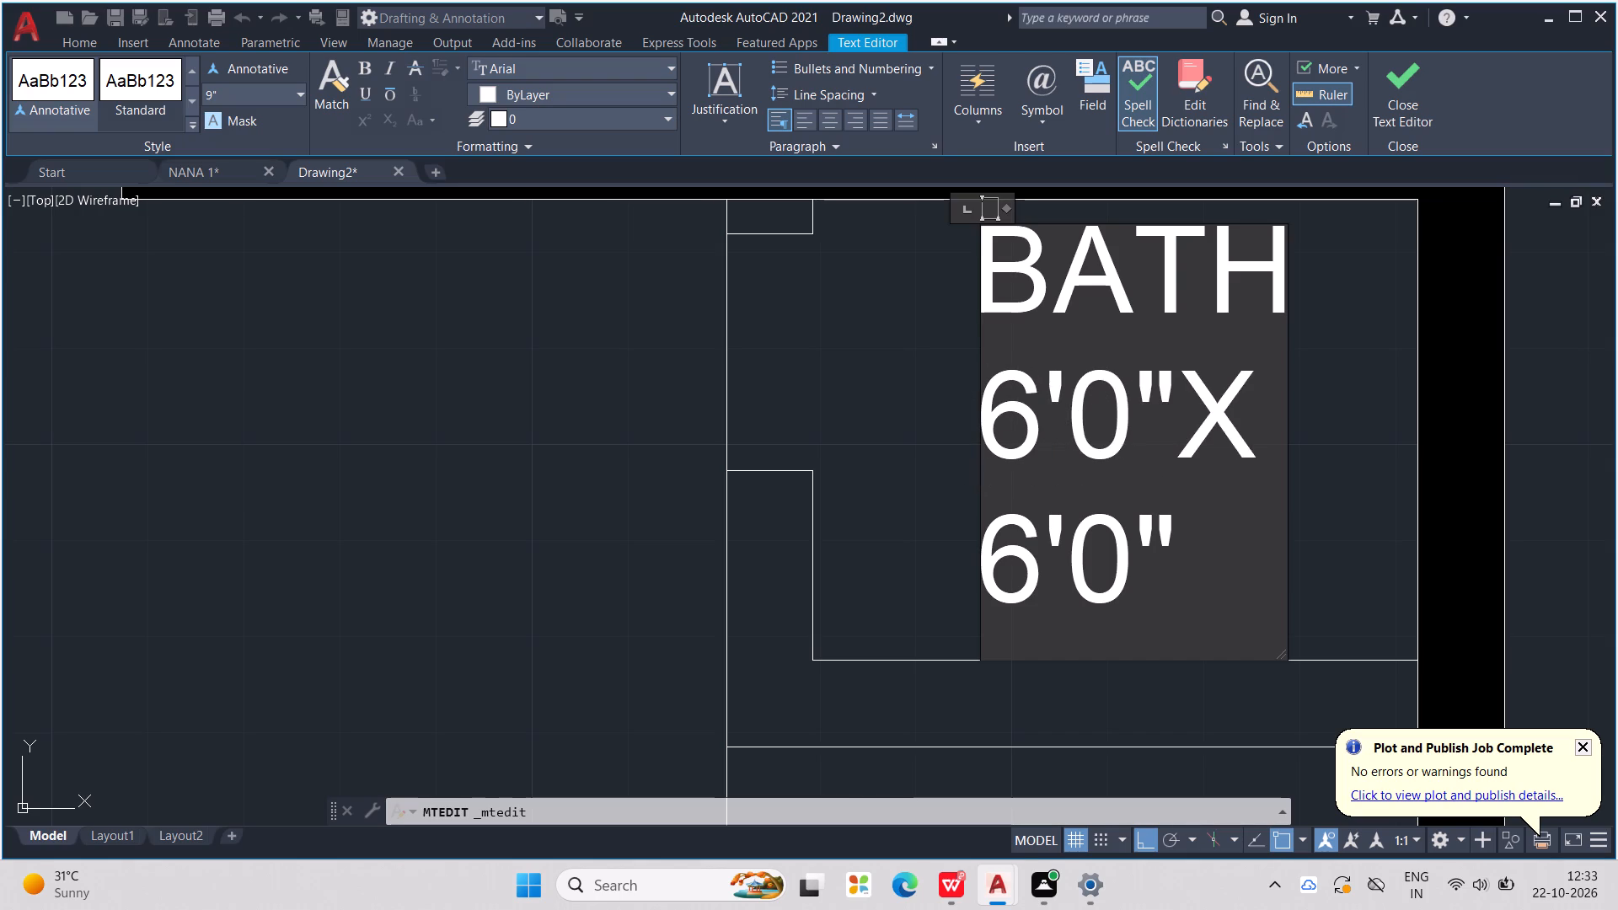
pyautogui.press('Down')
pyautogui.press('Left')
pyautogui.press('Right')
pyautogui.press('BackSpace')
pyautogui.press('4')
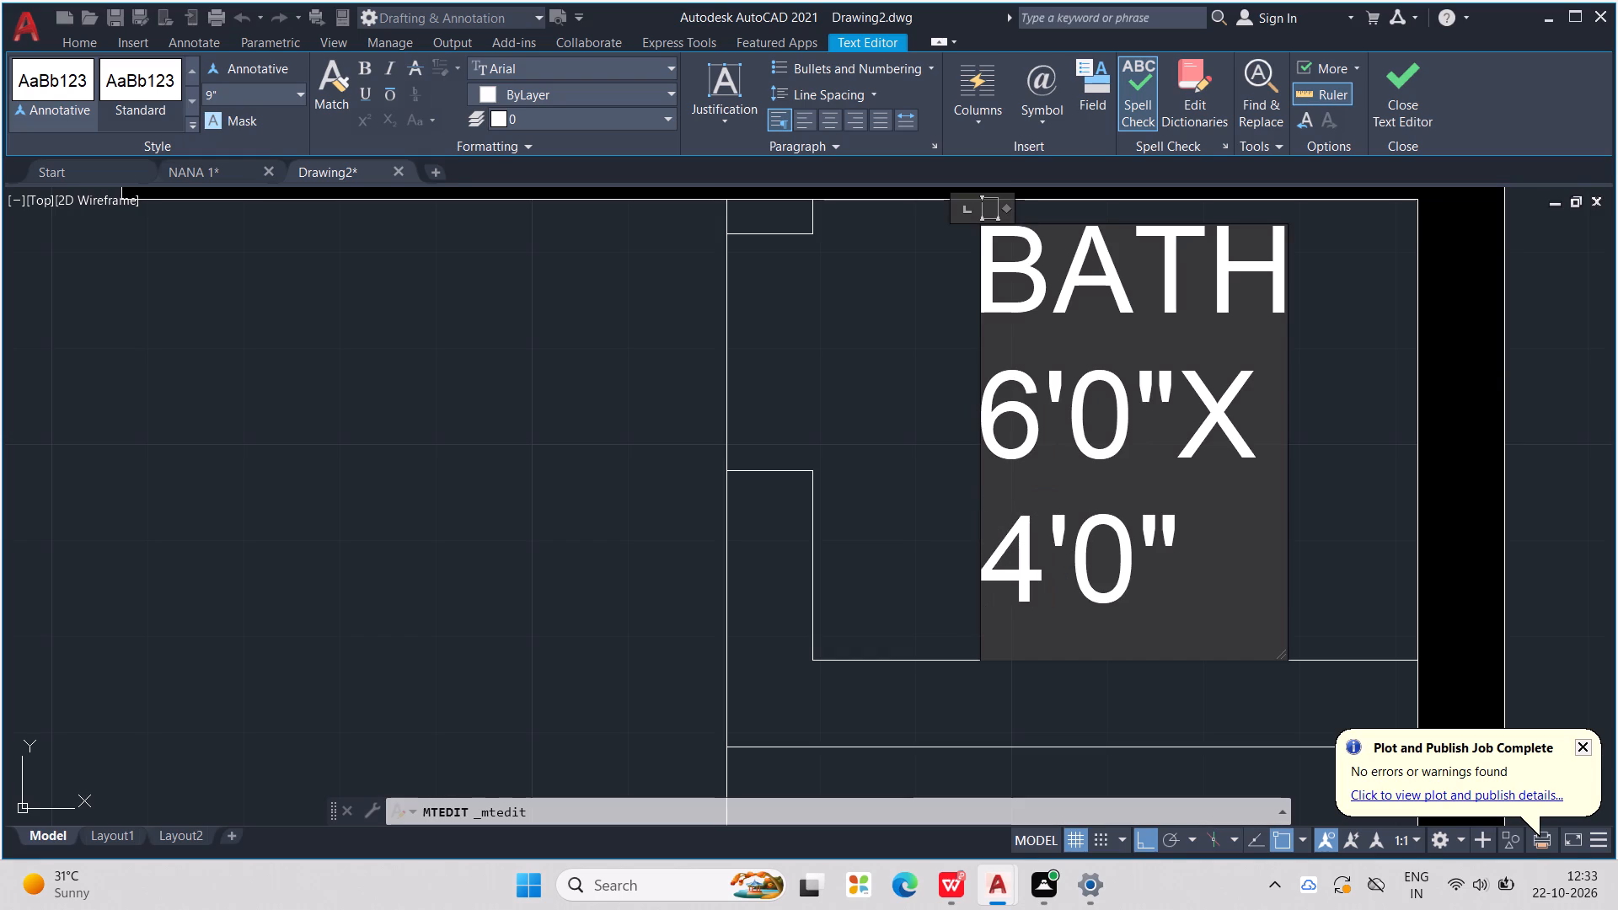
pyautogui.click(955, 506)
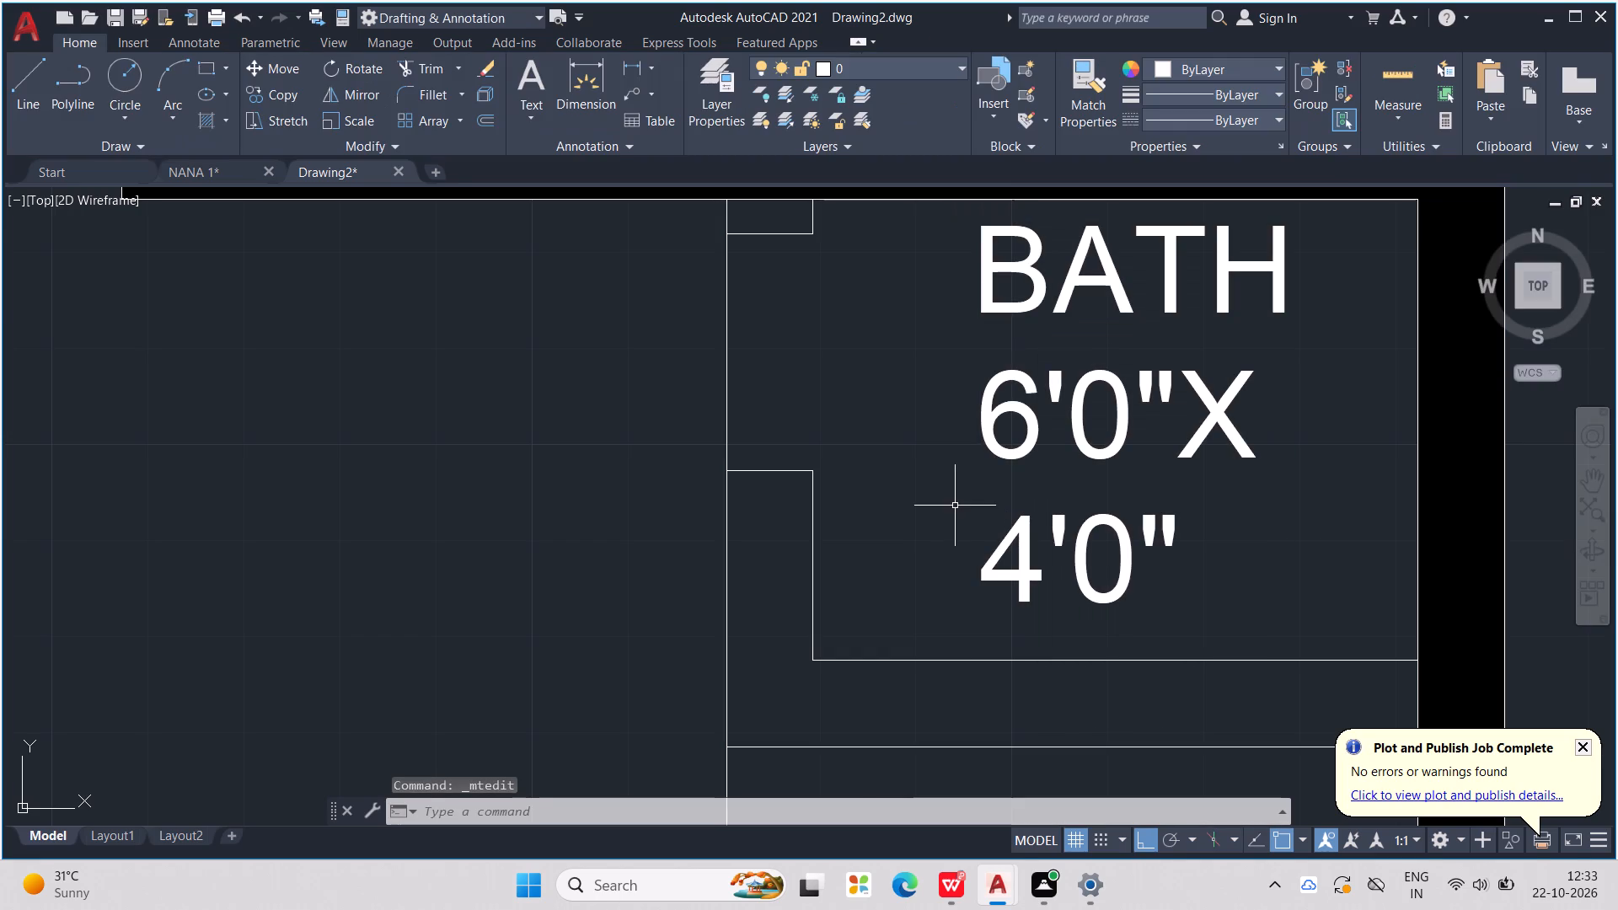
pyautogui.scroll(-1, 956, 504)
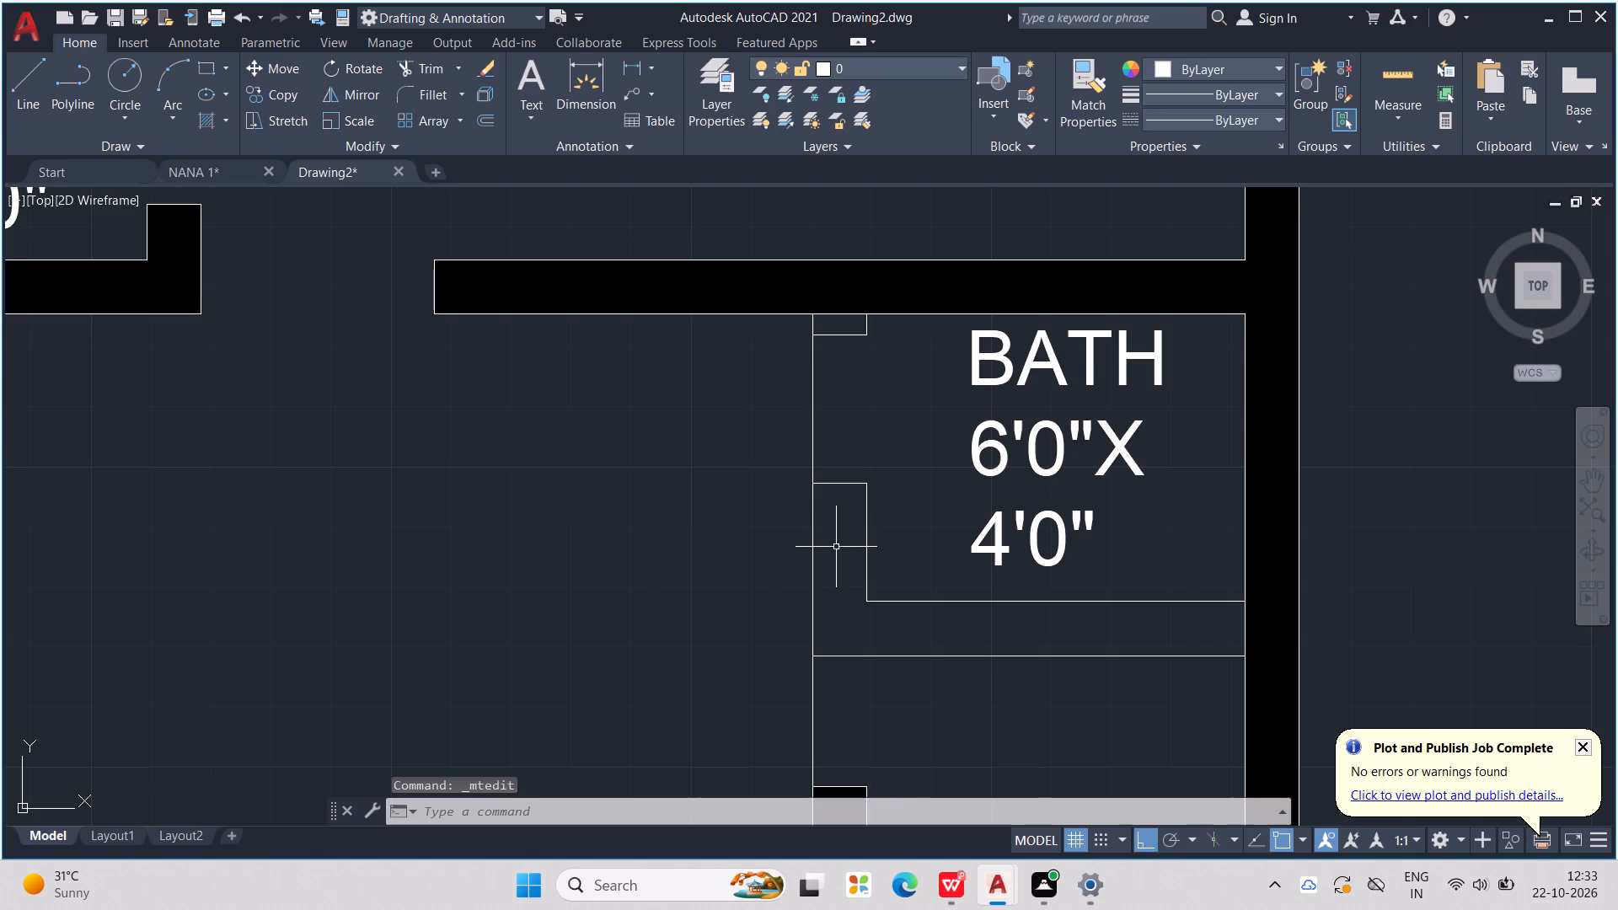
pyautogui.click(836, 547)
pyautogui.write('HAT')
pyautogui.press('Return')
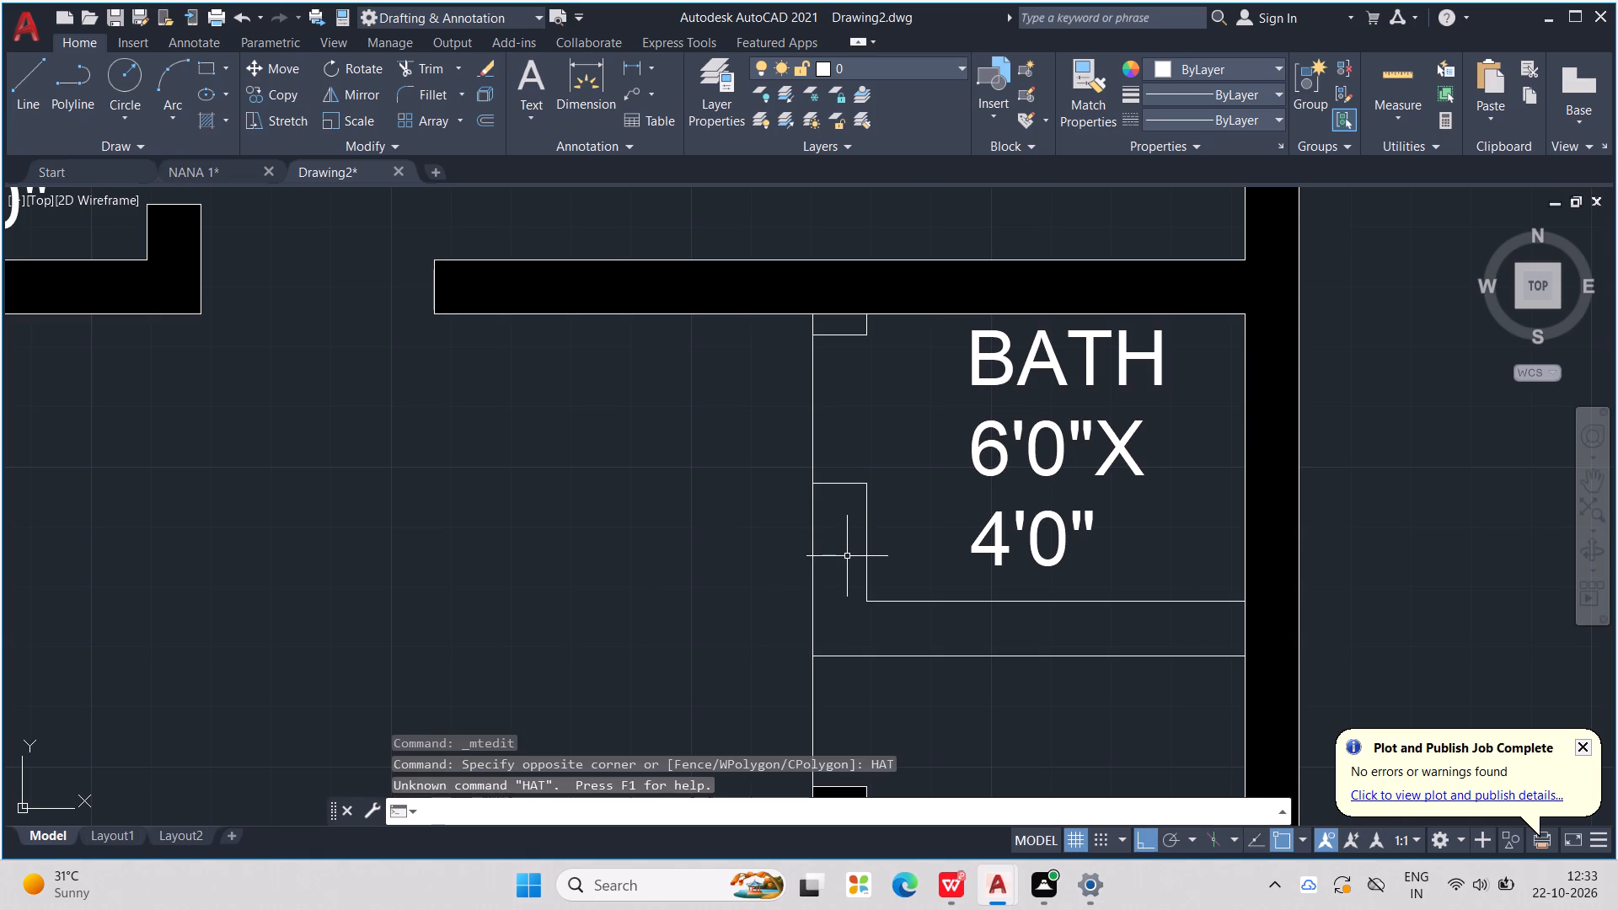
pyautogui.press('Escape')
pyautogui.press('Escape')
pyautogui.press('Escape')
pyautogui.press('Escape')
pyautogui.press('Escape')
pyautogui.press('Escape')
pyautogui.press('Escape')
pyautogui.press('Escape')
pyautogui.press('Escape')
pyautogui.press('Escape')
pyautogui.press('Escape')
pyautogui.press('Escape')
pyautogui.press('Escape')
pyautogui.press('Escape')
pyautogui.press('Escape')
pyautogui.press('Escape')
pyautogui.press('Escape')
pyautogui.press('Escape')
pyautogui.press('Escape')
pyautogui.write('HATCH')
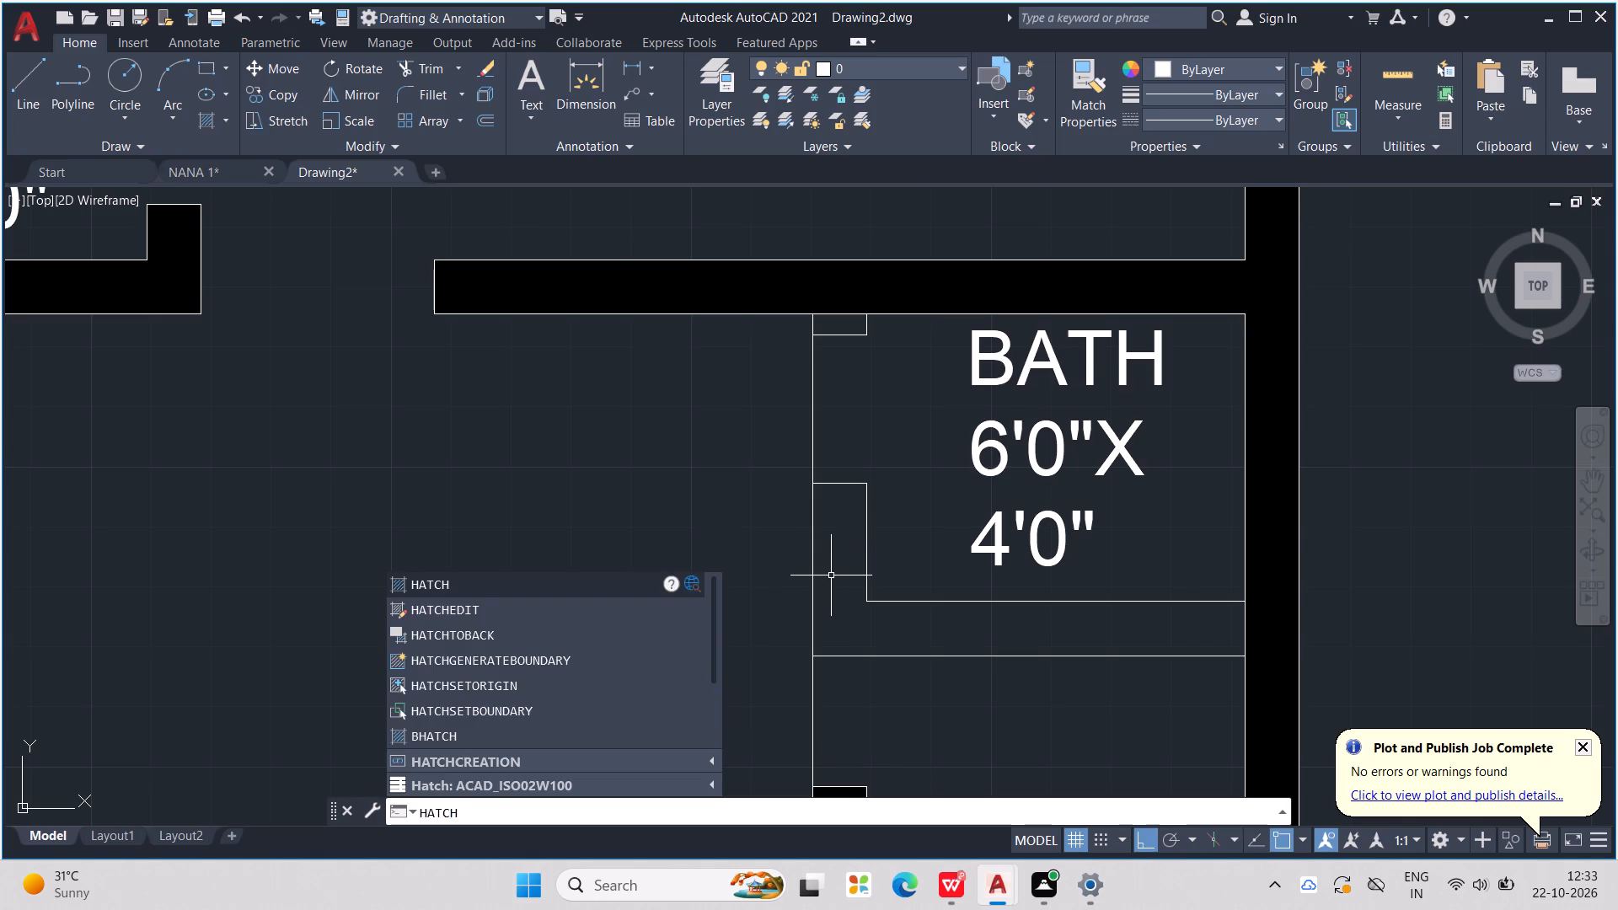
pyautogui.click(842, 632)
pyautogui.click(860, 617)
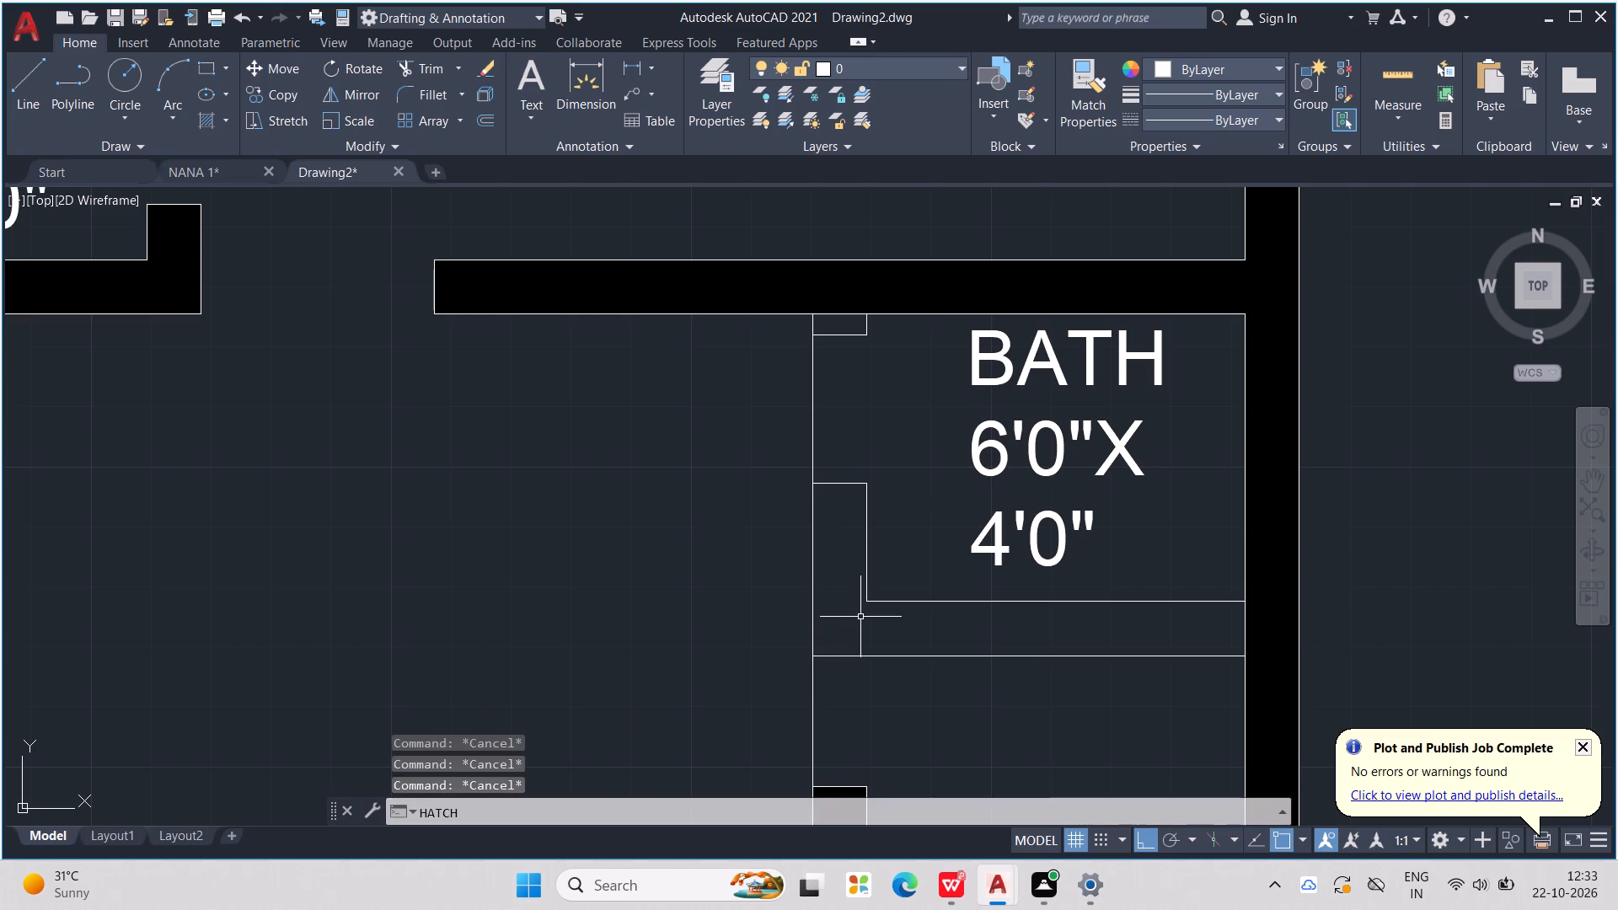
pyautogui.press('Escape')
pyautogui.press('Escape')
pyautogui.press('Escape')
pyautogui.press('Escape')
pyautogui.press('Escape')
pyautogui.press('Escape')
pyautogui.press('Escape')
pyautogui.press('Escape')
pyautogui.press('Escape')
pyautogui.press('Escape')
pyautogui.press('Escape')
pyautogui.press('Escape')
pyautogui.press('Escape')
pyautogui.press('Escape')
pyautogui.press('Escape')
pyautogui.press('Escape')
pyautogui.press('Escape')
# Hatch the small wall stub and the L-shaped wall of the 6'0"X4'0" bath with the SOLID pattern in colour 0,0,0.
pyautogui.write('HATCH')
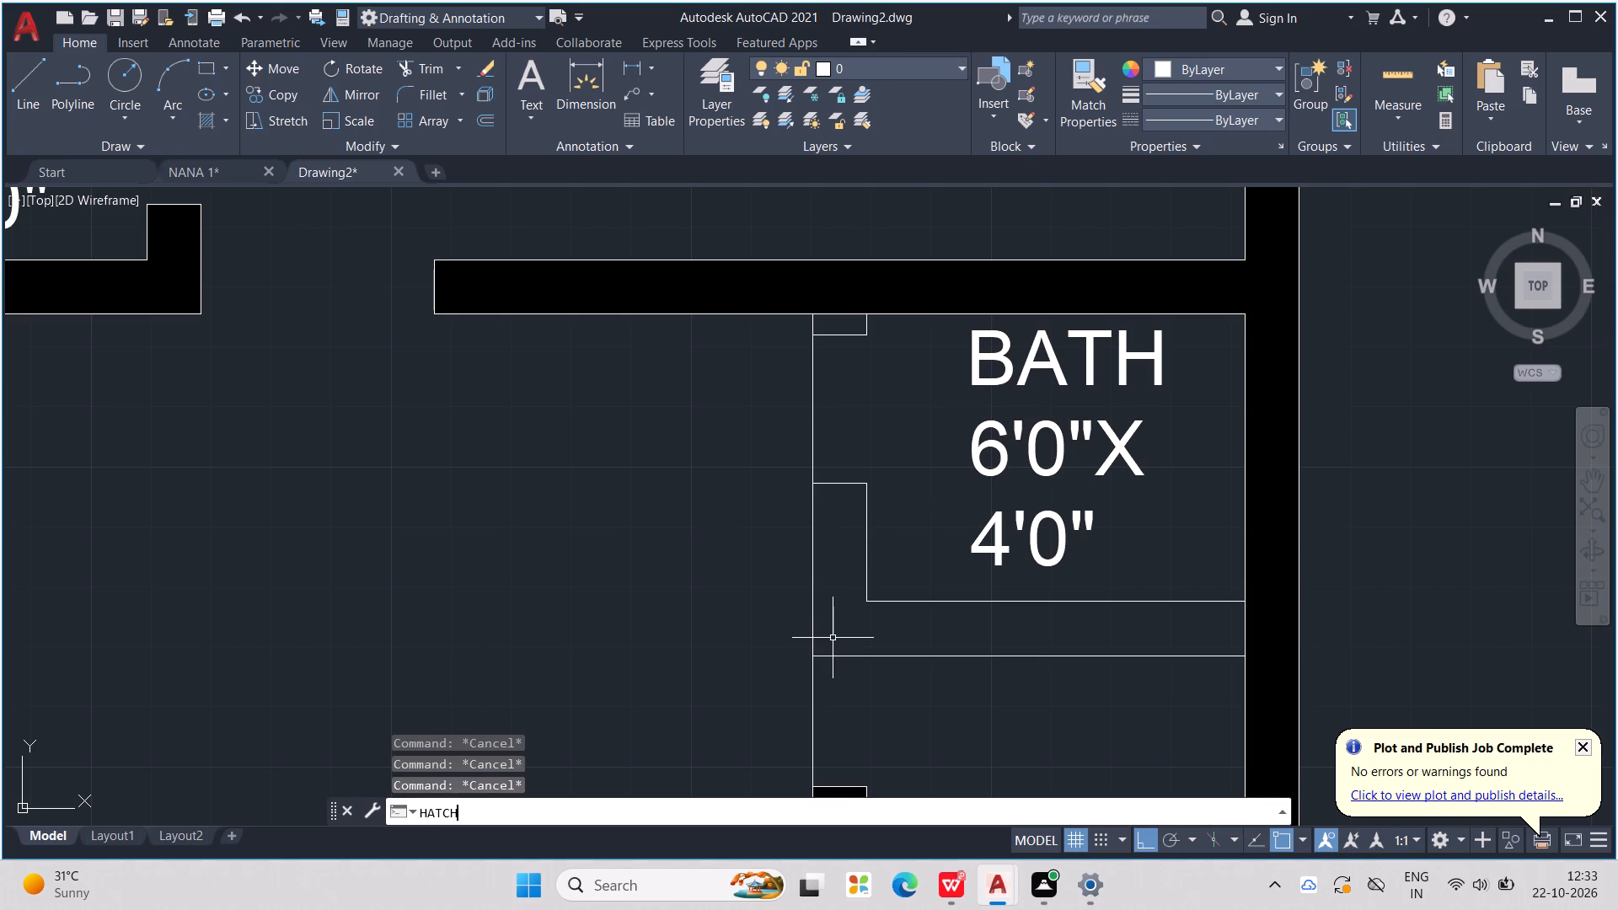
pyautogui.press('Return')
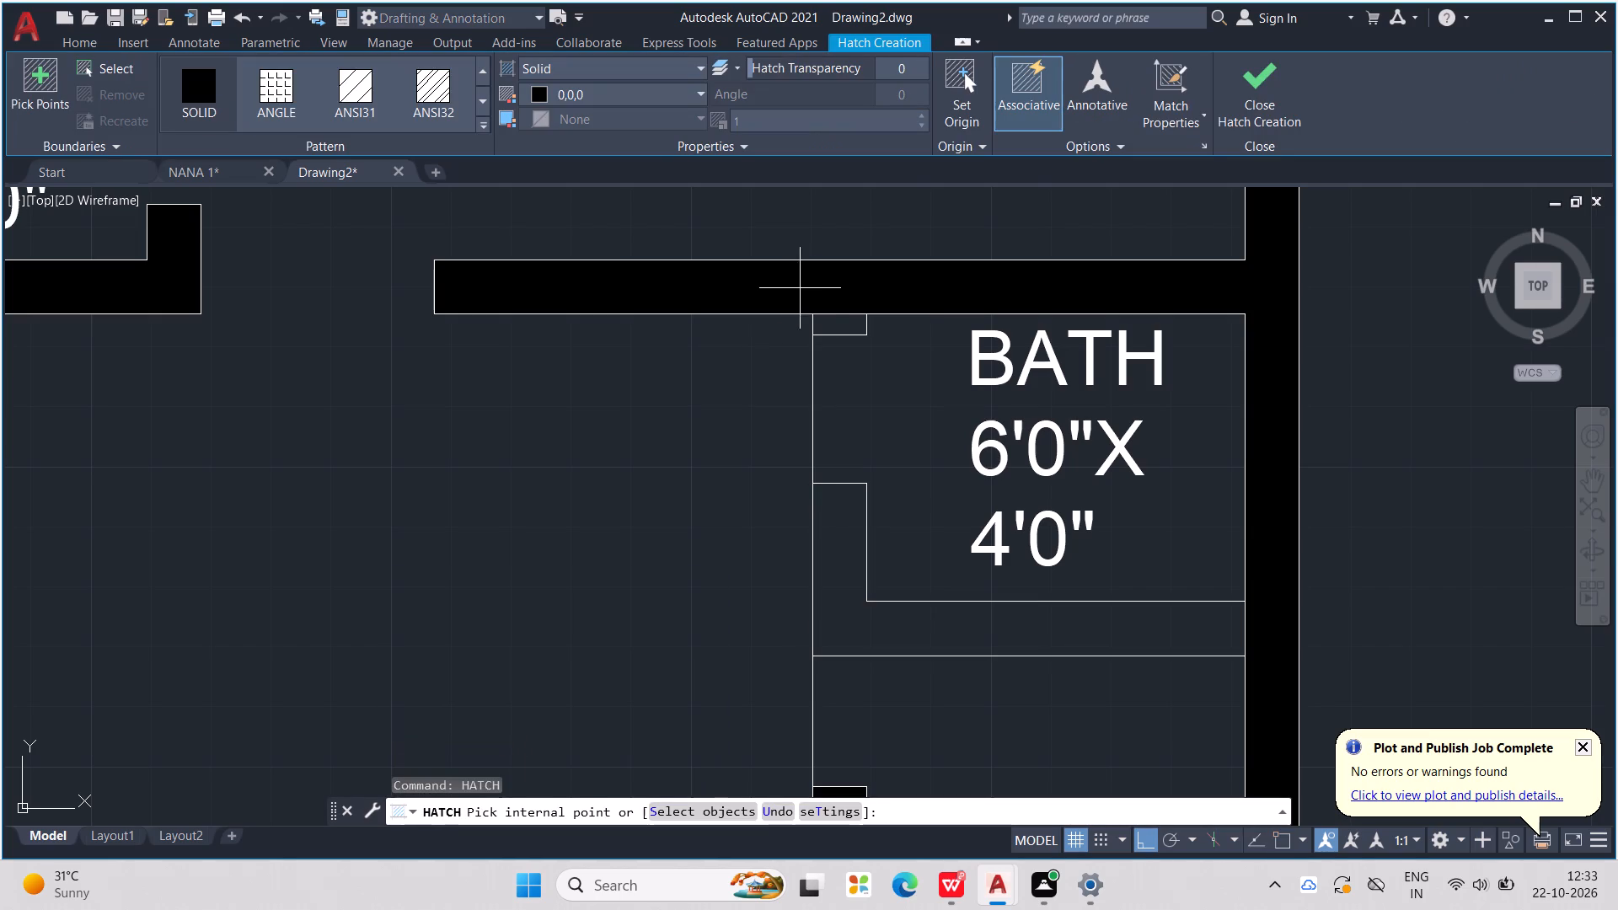
pyautogui.click(839, 321)
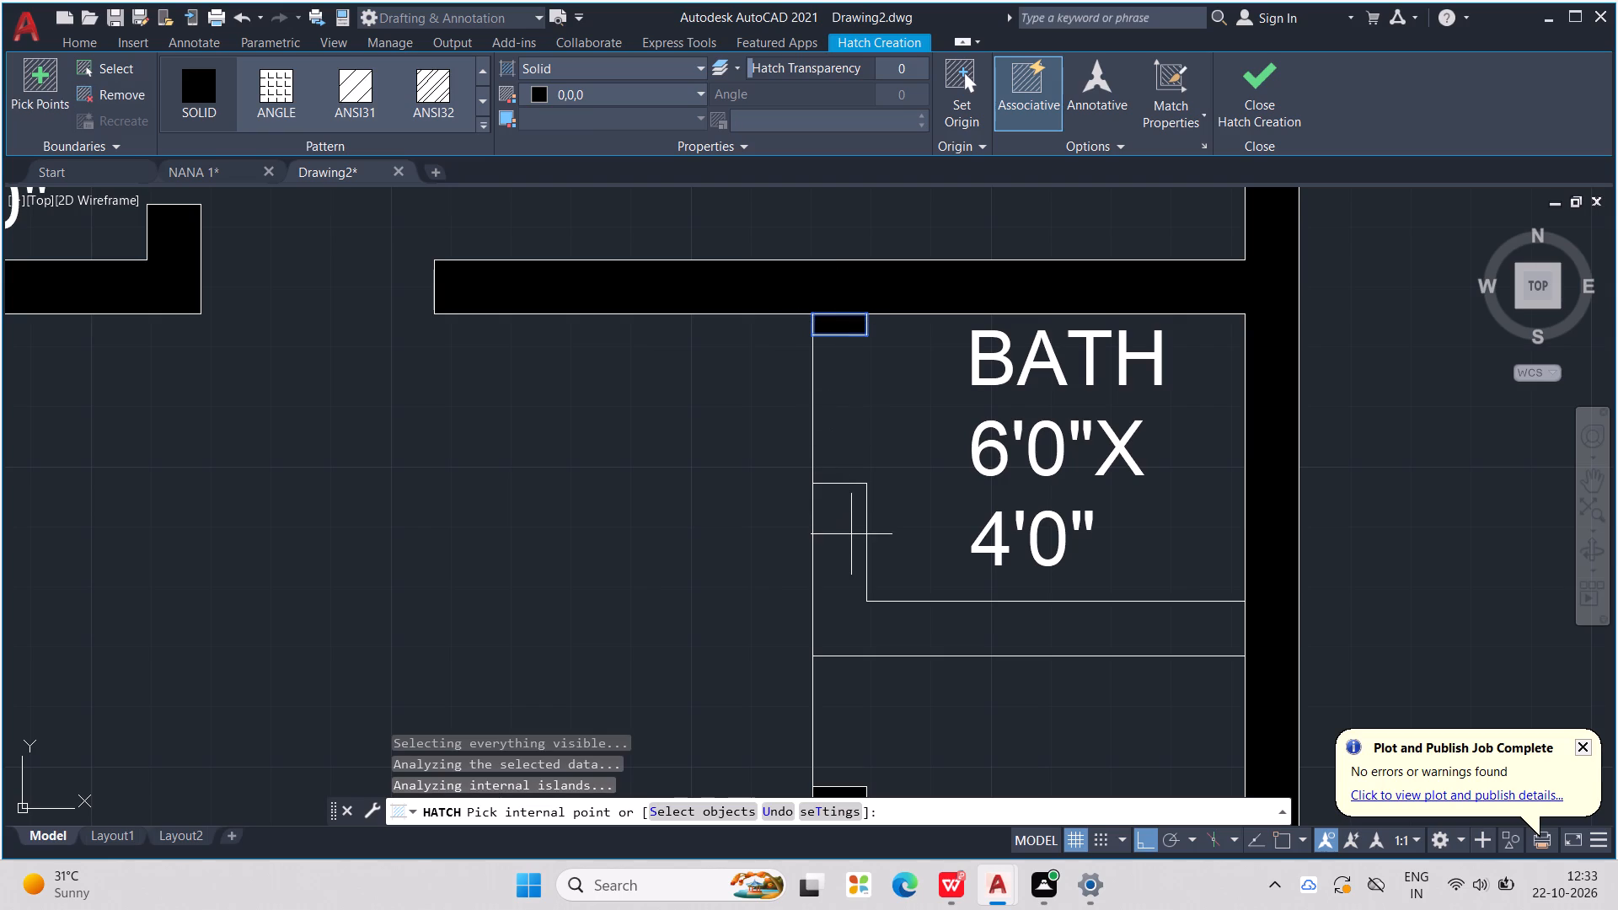
pyautogui.click(850, 534)
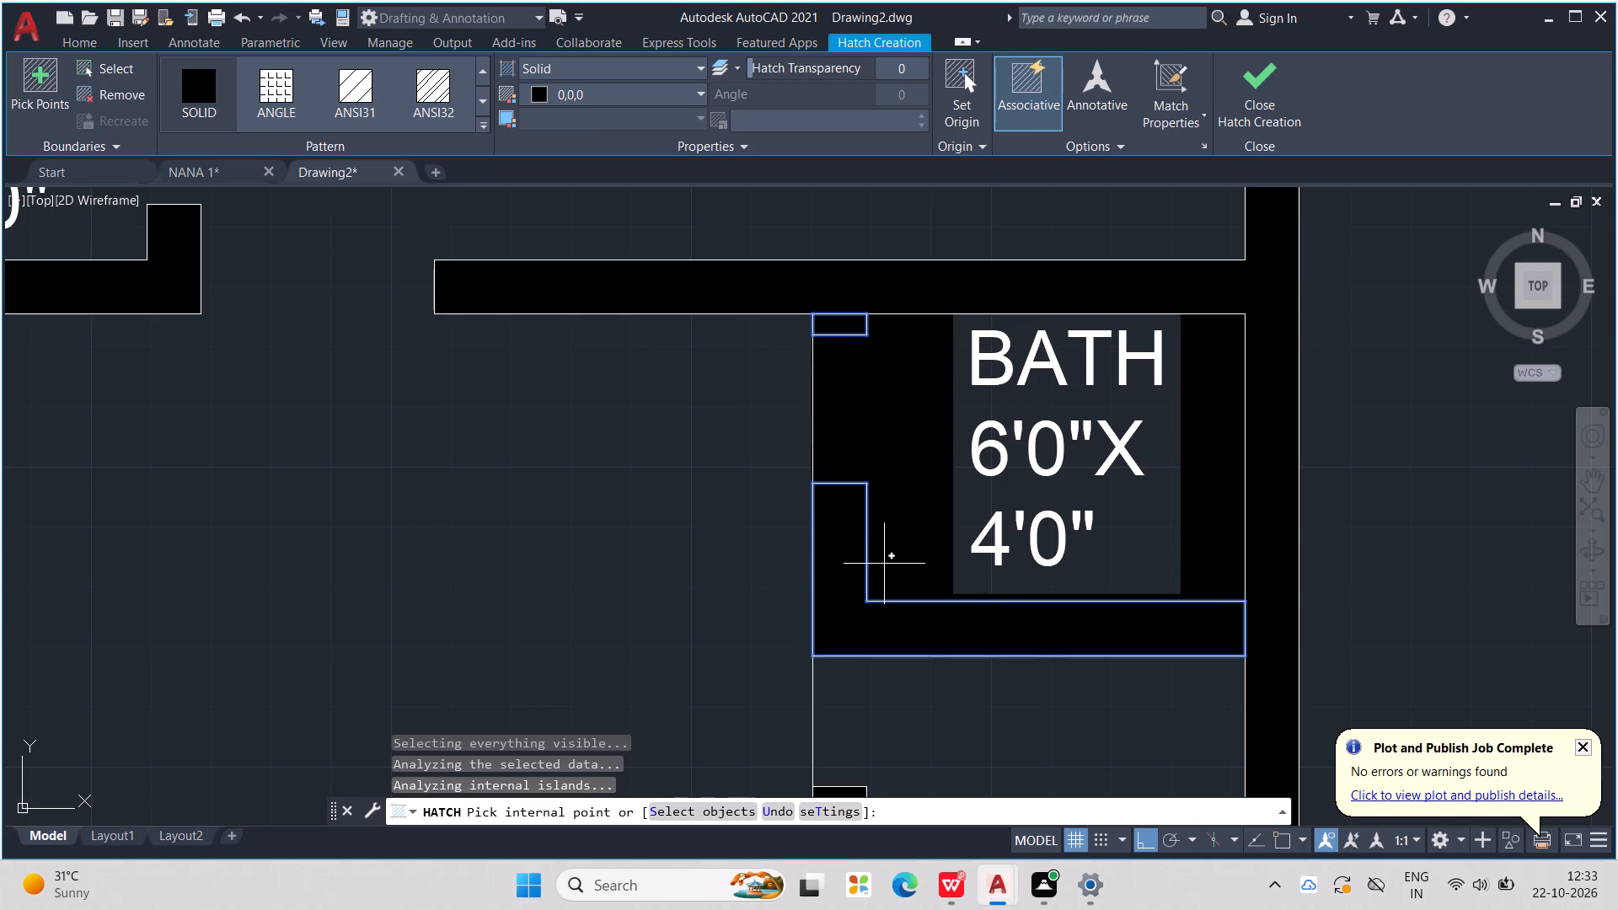
pyautogui.press('Escape')
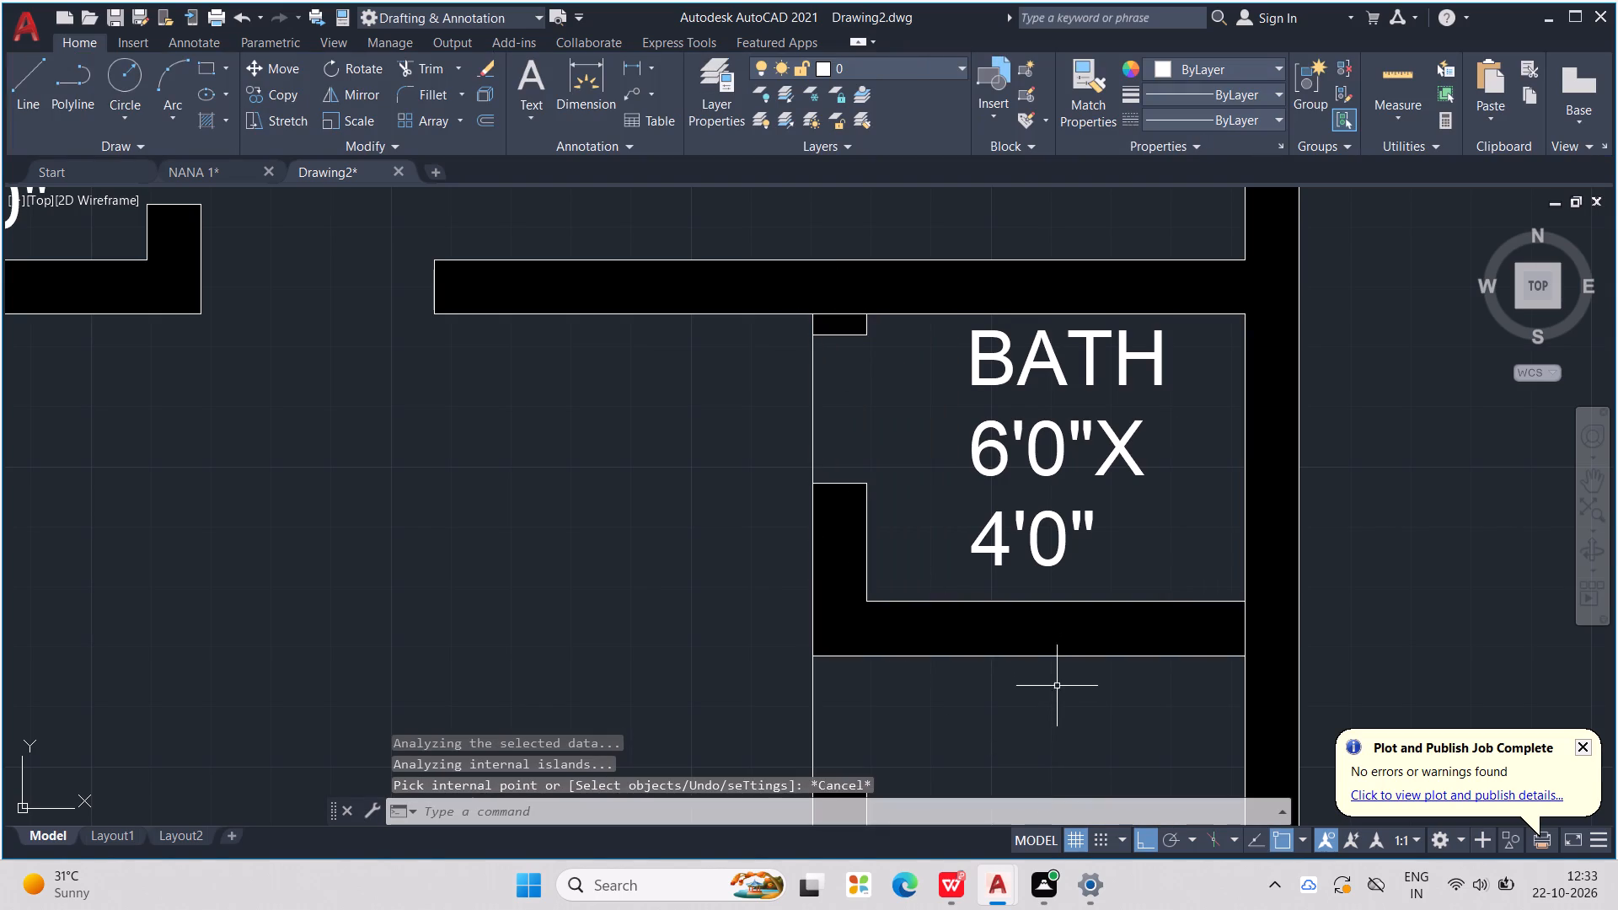
# Paste another copy of the BATH 5'0" X 6'0" label into the room directly below the 6'0"X4'0" bath.
pyautogui.moveTo(1049, 673); pyautogui.dragTo(1018, 634, button='middle')
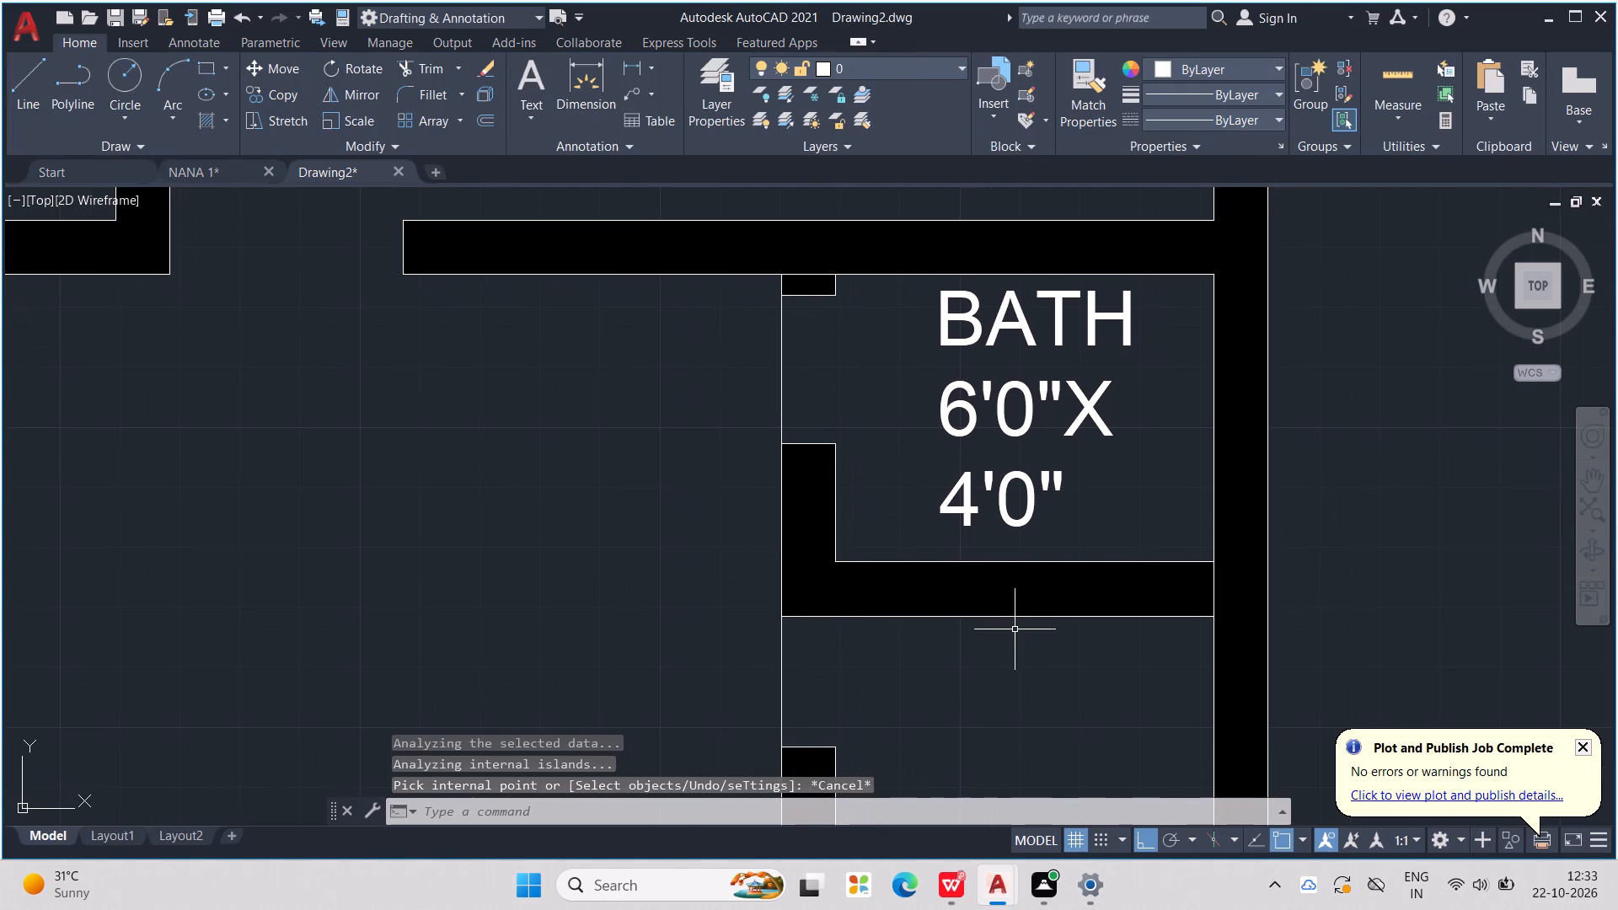
pyautogui.scroll(-1, 1015, 629)
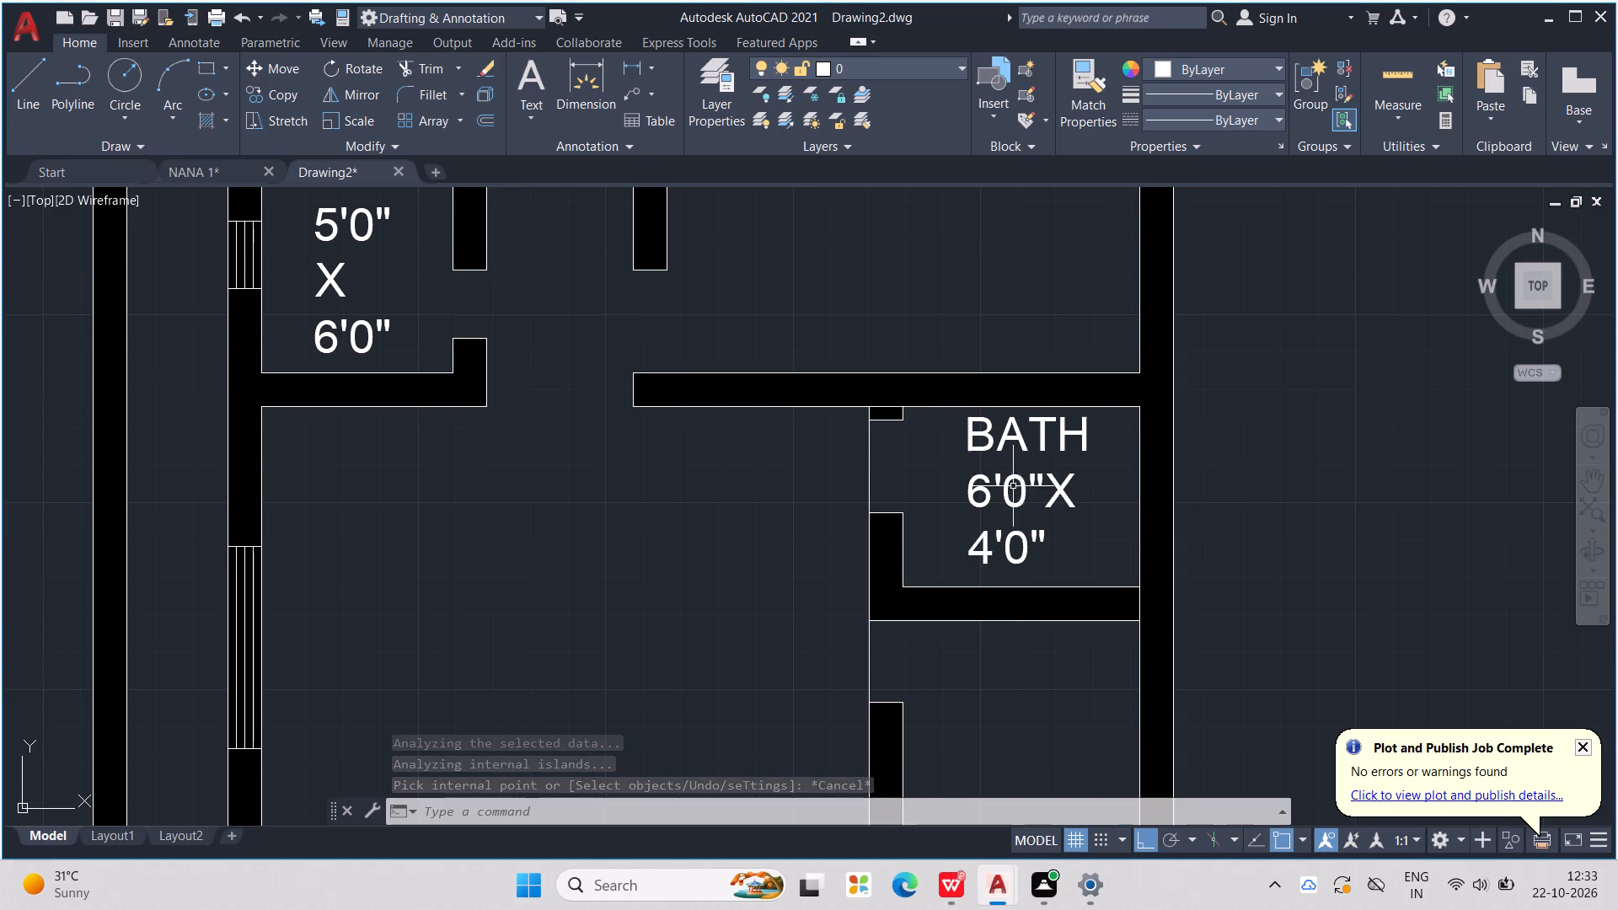
pyautogui.click(1006, 482)
pyautogui.hotkey('ctrl', 'v')
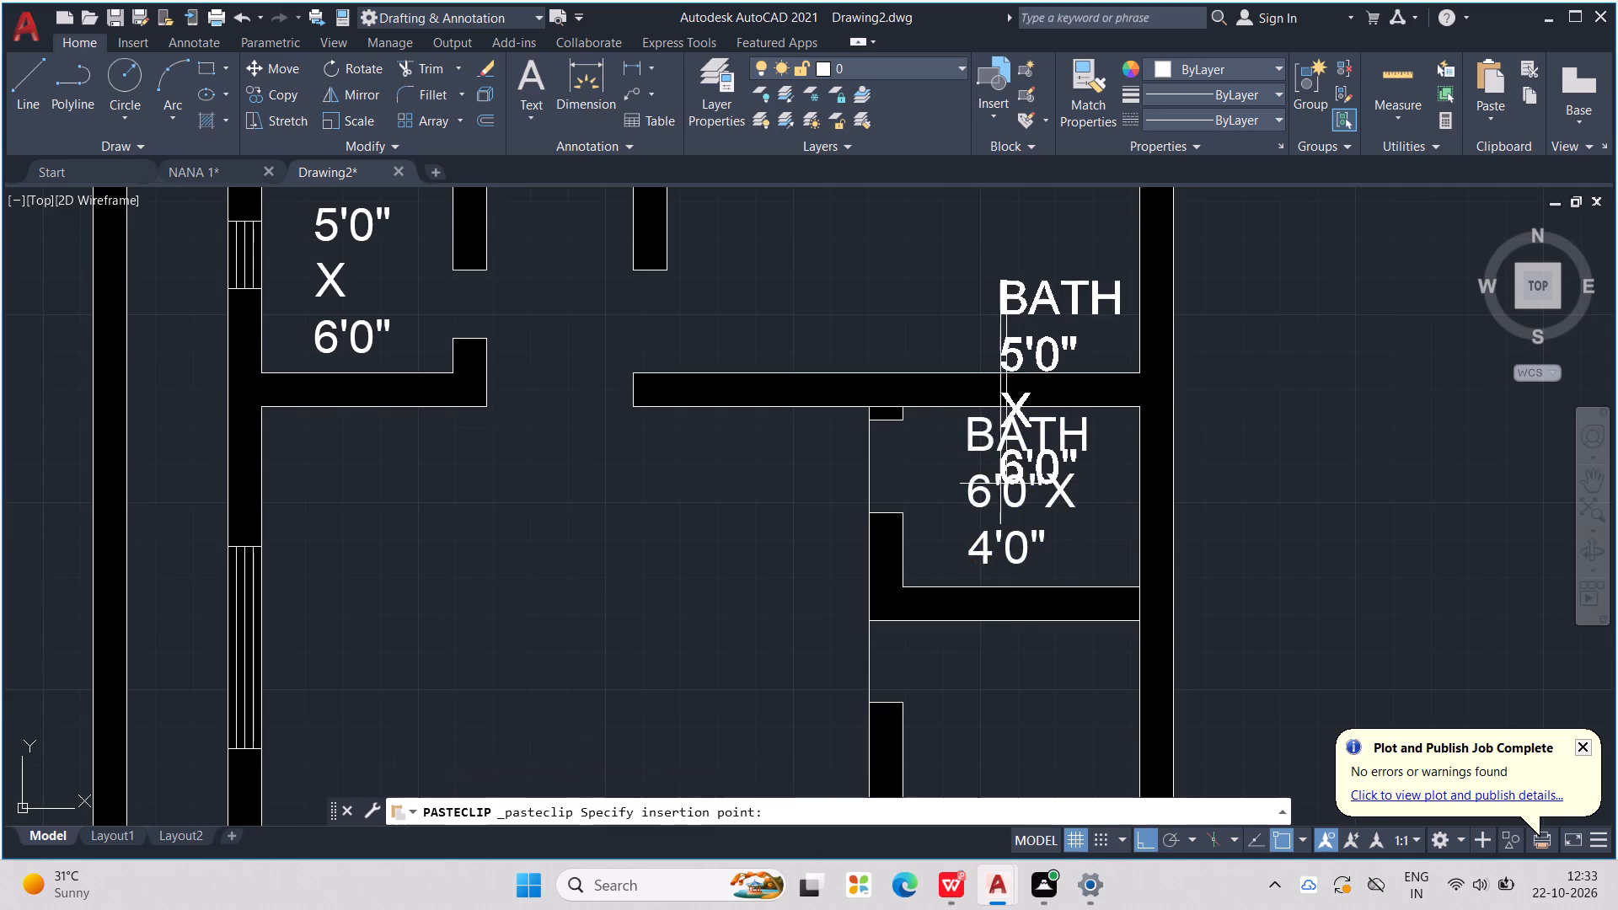
pyautogui.hotkey('ctrl', 'v')
pyautogui.moveTo(958, 663); pyautogui.dragTo(917, 592, button='middle')
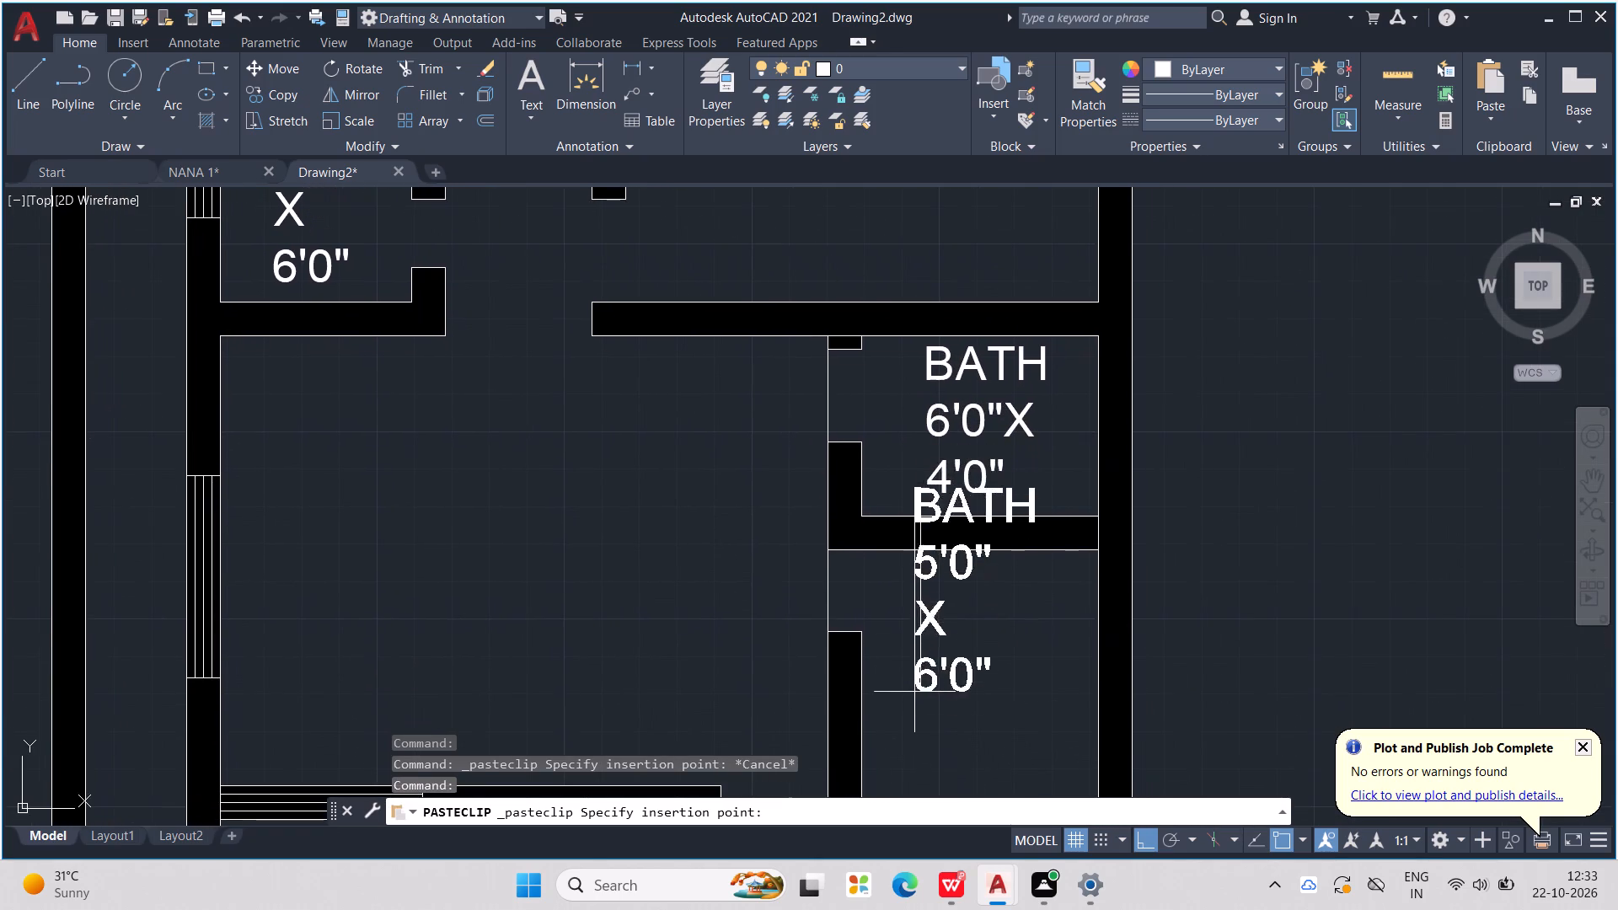
pyautogui.scroll(-2, 922, 727)
pyautogui.moveTo(924, 724); pyautogui.dragTo(902, 642, button='middle')
pyautogui.scroll(1, 900, 666)
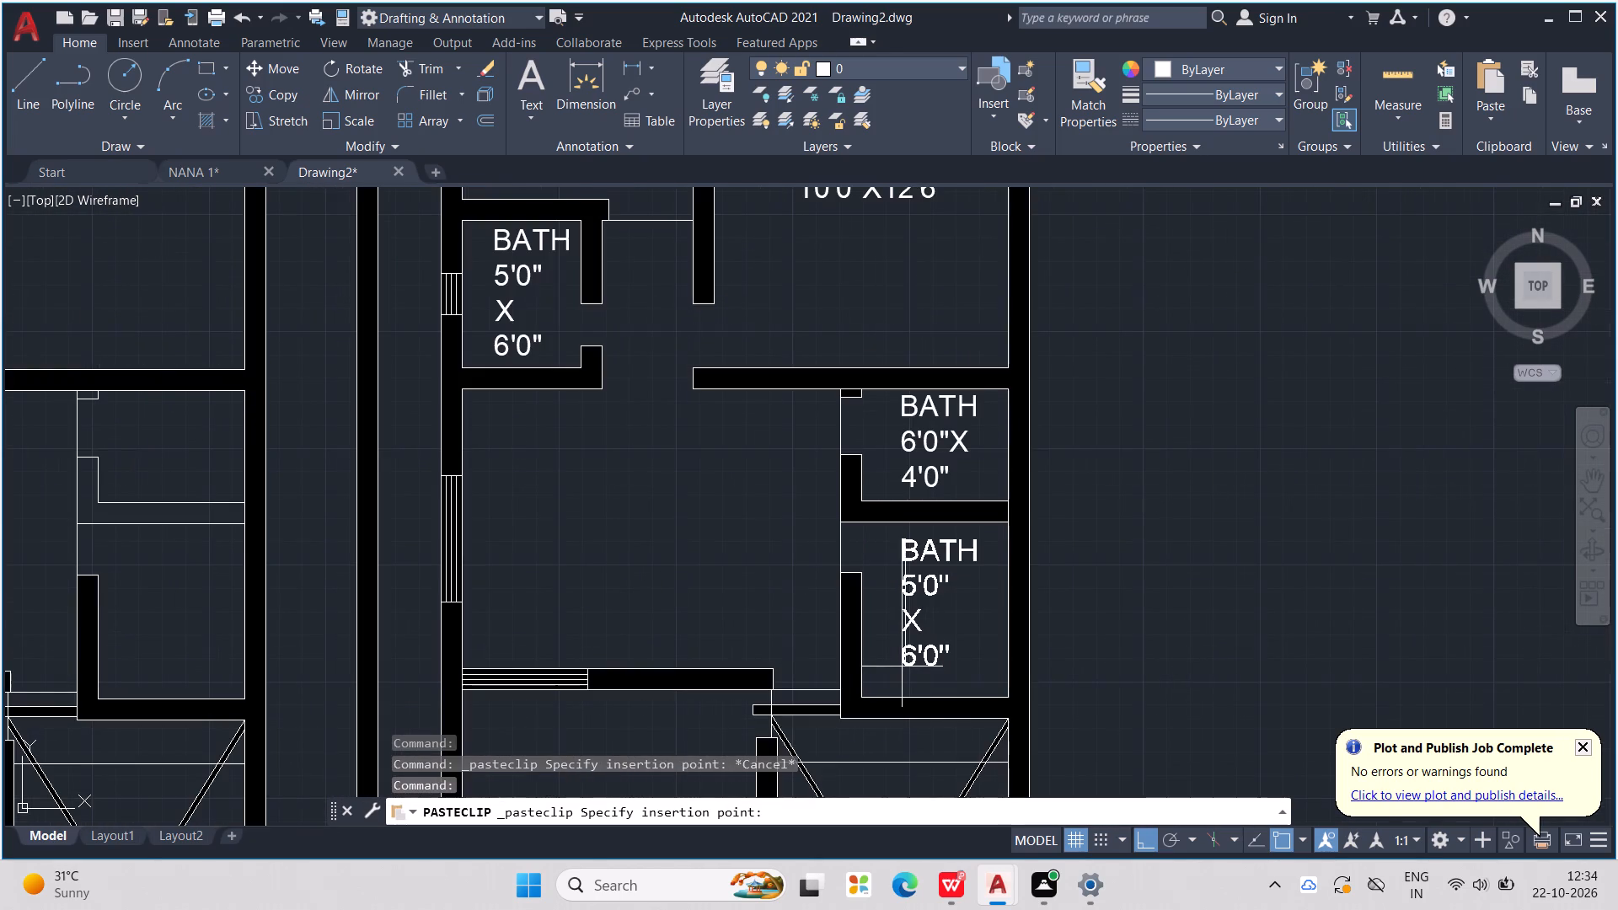
pyautogui.click(902, 670)
# Replace the word BATH with KITCHEN in the label pasted in the room below the 6'0"X4'0" bath.
pyautogui.doubleClick(925, 552)
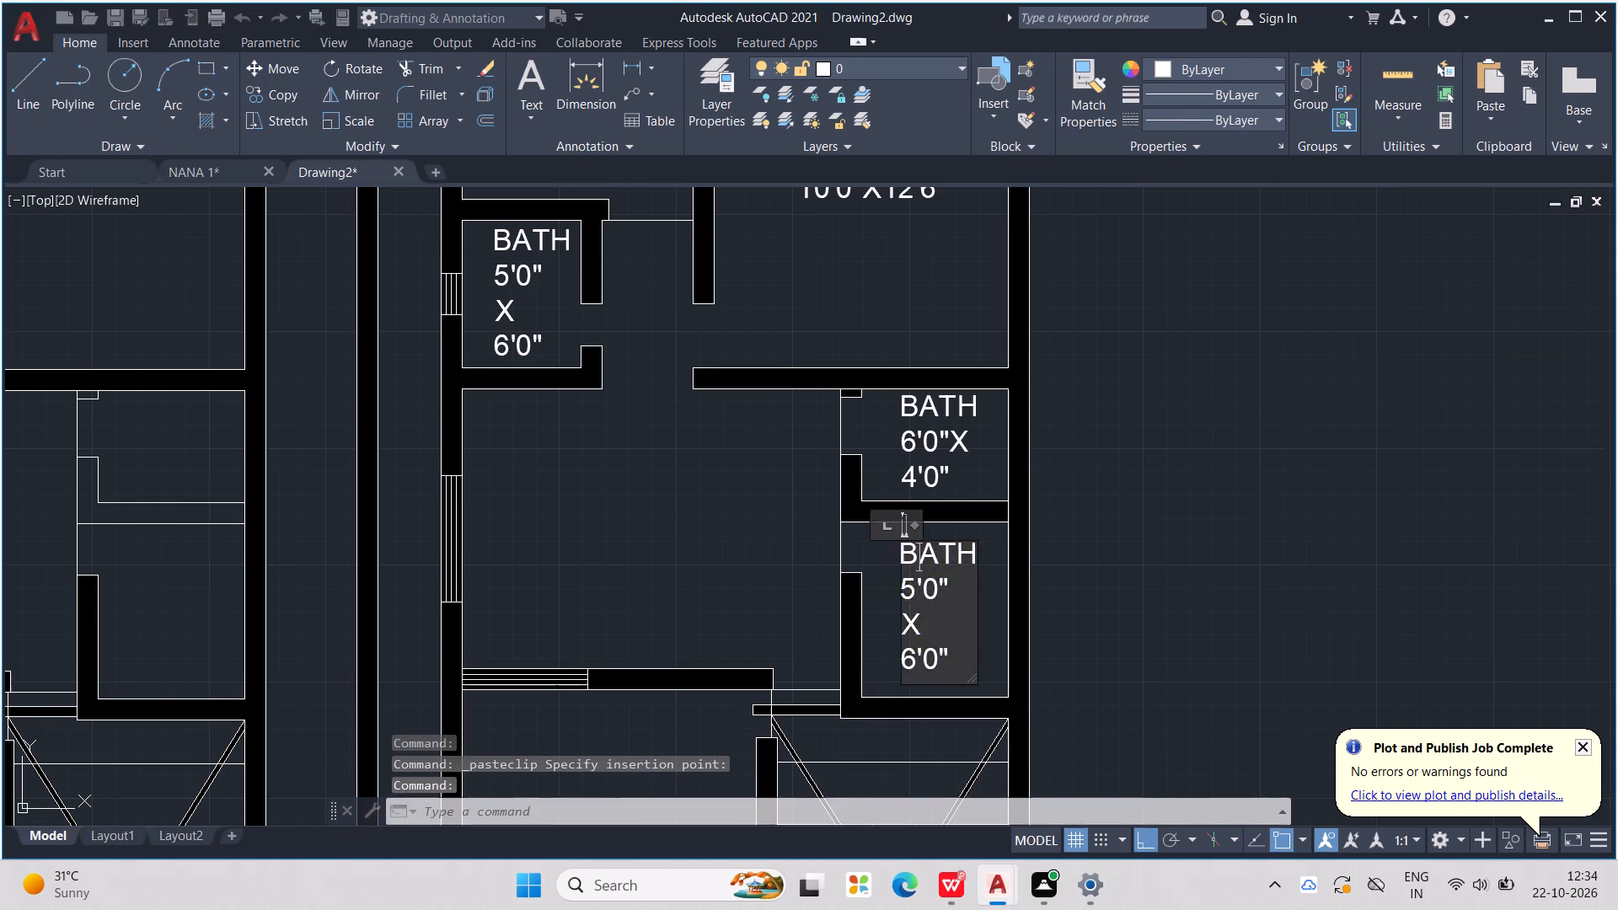
pyautogui.scroll(3, 930, 558)
pyautogui.click(1067, 539)
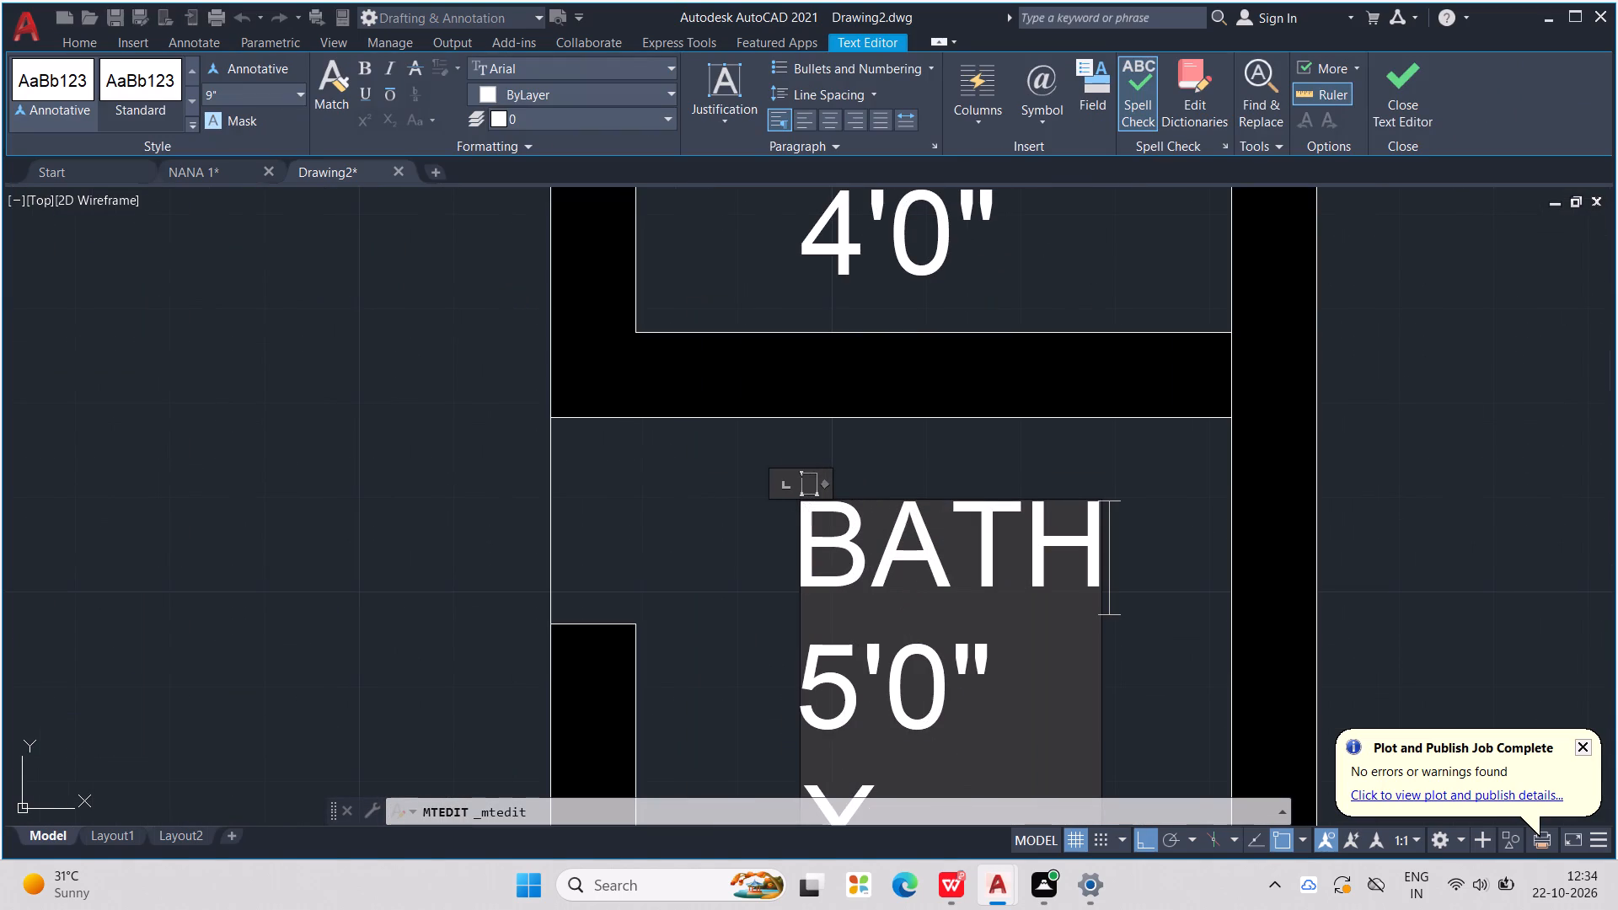
pyautogui.press('BackSpace')
pyautogui.press('BackSpace')
pyautogui.press('BackSpace')
pyautogui.press('BackSpace')
pyautogui.press('BackSpace')
pyautogui.press('BackSpace')
pyautogui.press('BackSpace')
pyautogui.press('BackSpace')
pyautogui.press('BackSpace')
pyautogui.press('BackSpace')
pyautogui.press('BackSpace')
pyautogui.press('BackSpace')
pyautogui.press('BackSpace')
pyautogui.press('BackSpace')
pyautogui.press('BackSpace')
pyautogui.press('BackSpace')
pyautogui.press('BackSpace')
pyautogui.press('BackSpace')
pyautogui.press('BackSpace')
pyautogui.write('KITCGEN')
pyautogui.press('BackSpace')
pyautogui.press('BackSpace')
pyautogui.press('BackSpace')
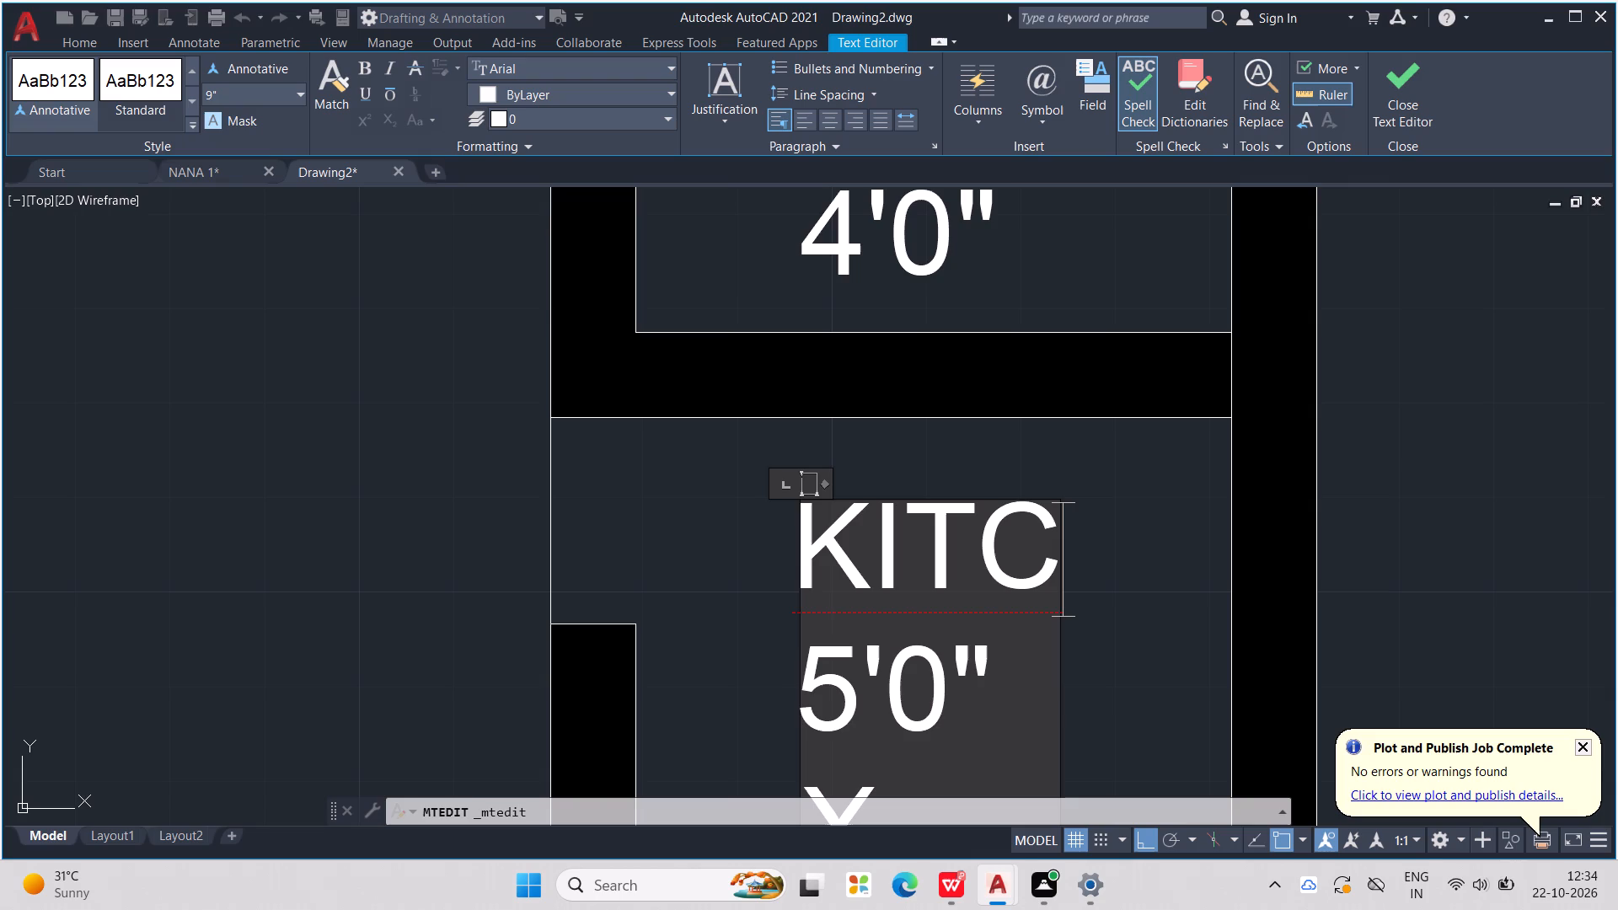
pyautogui.write('HEN')
# Change the KITCHEN label's dimensions to 6'0"X 7'0", with the X on the first dimension's line.
pyautogui.press('Down')
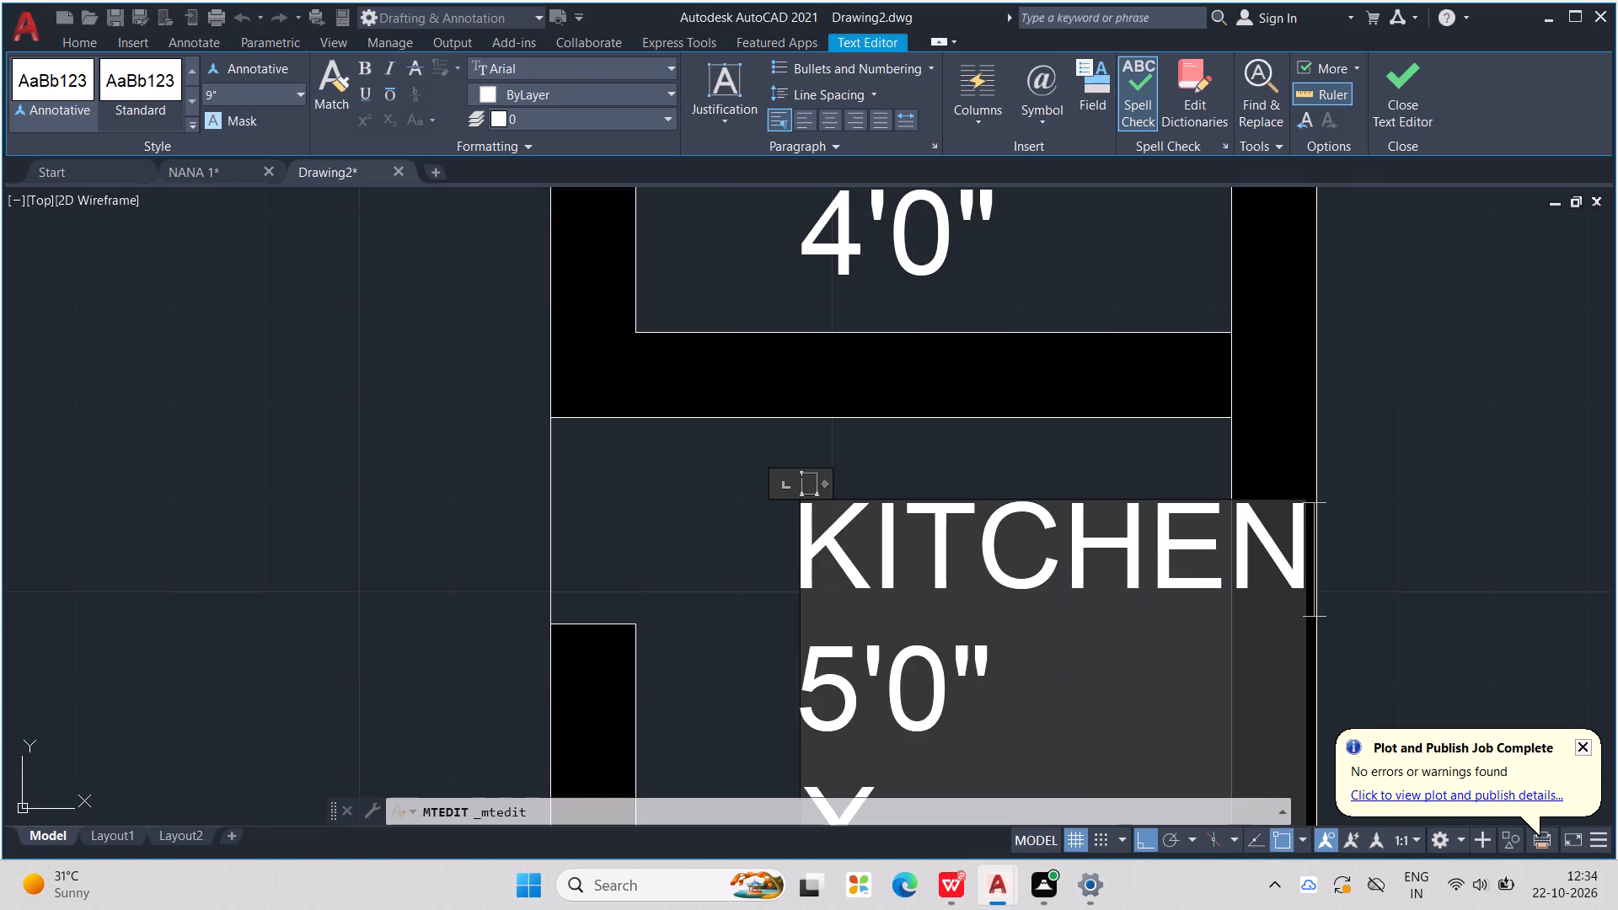
pyautogui.press('Left')
pyautogui.press('Left')
pyautogui.press('Left')
pyautogui.press('BackSpace')
pyautogui.press('6')
pyautogui.press('Right')
pyautogui.press('Right')
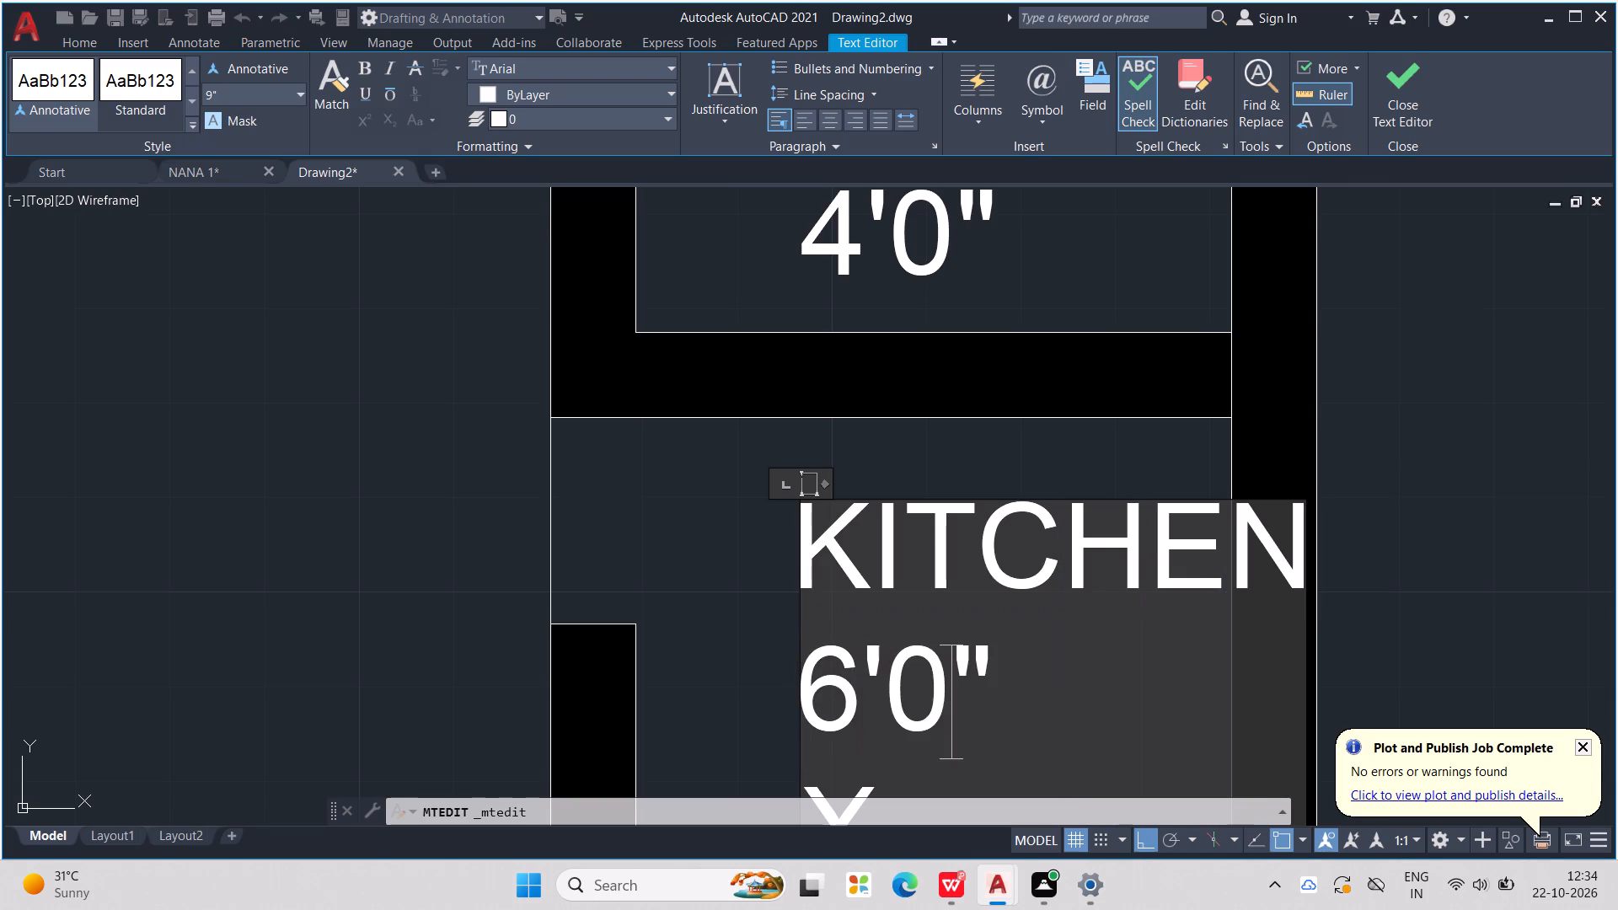
pyautogui.press('Down')
pyautogui.press('Down')
pyautogui.press('Down')
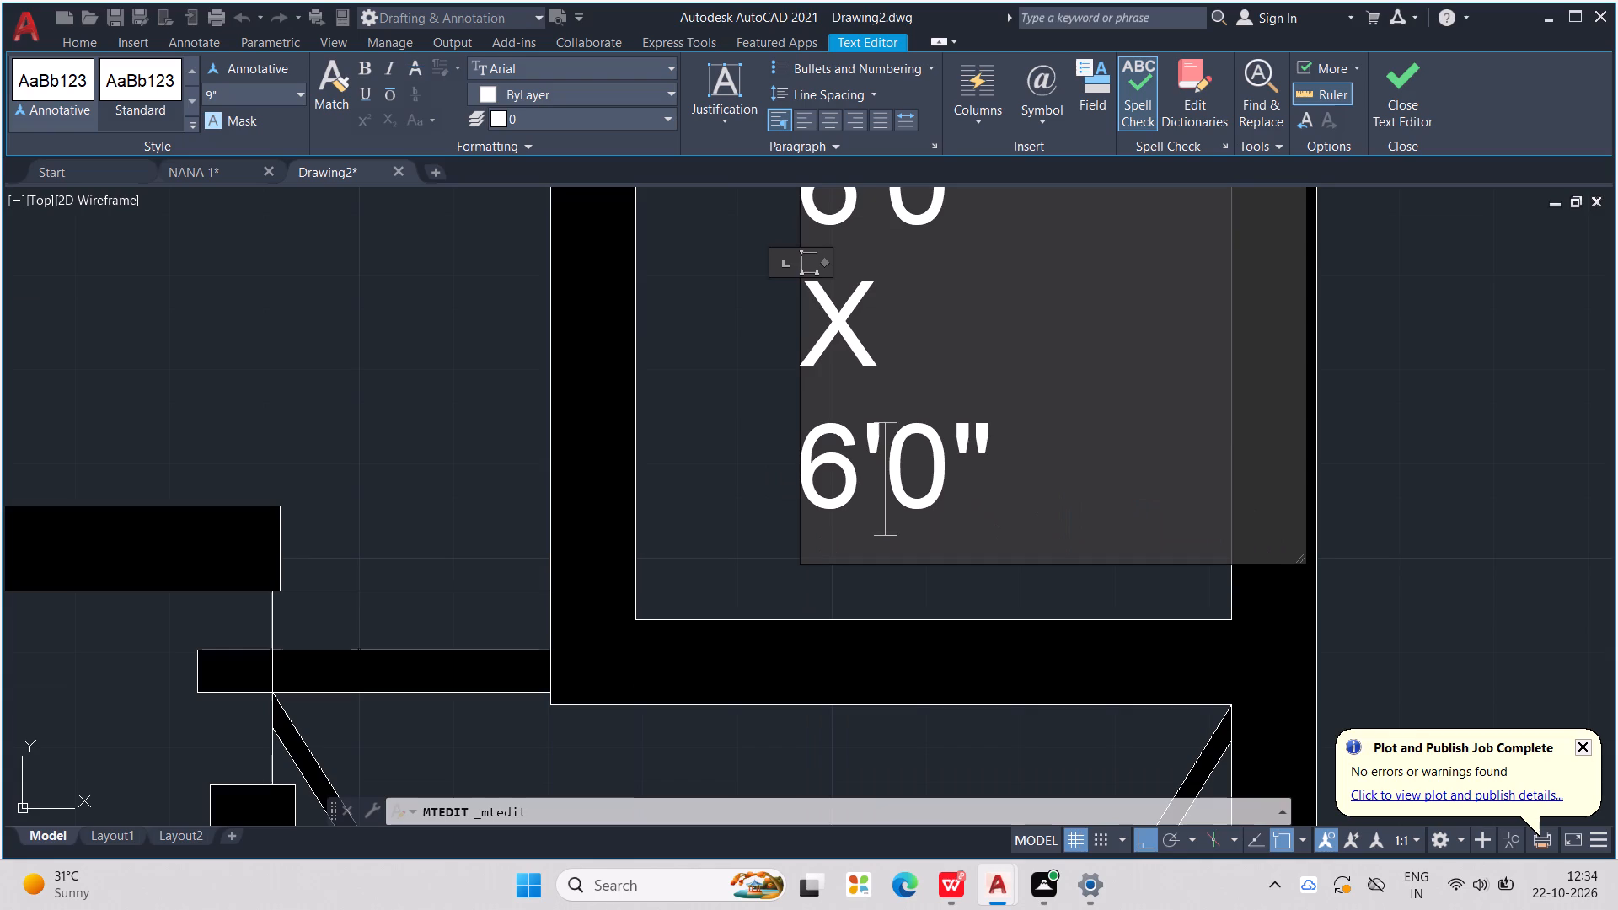
pyautogui.press('Left')
pyautogui.press('7')
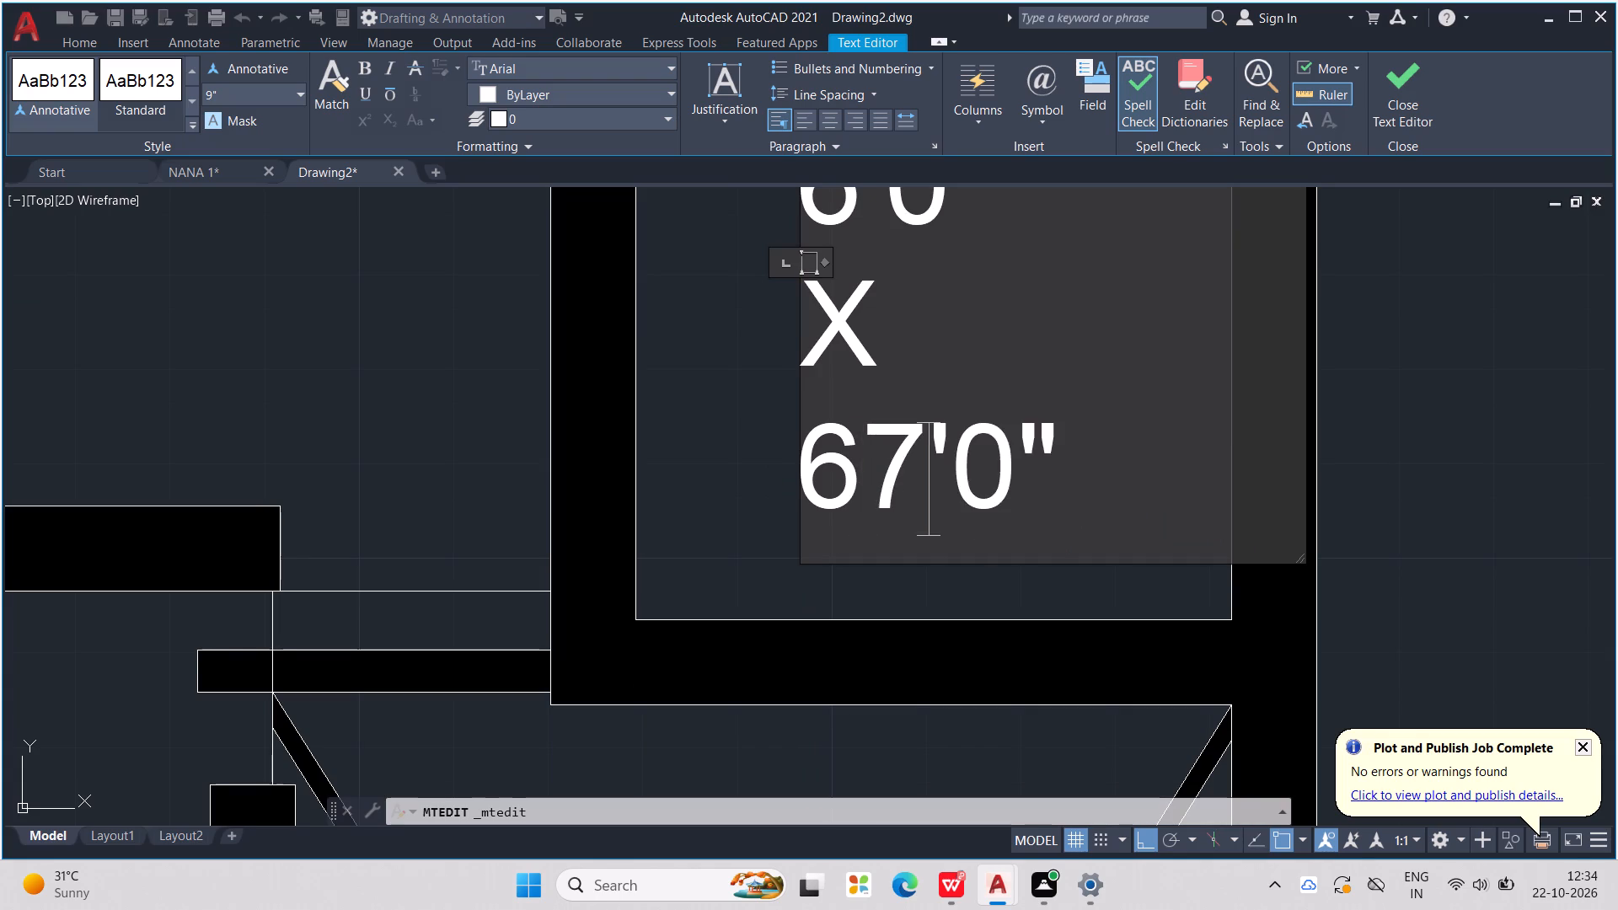
pyautogui.press('BackSpace')
pyautogui.press('BackSpace')
pyautogui.press('7')
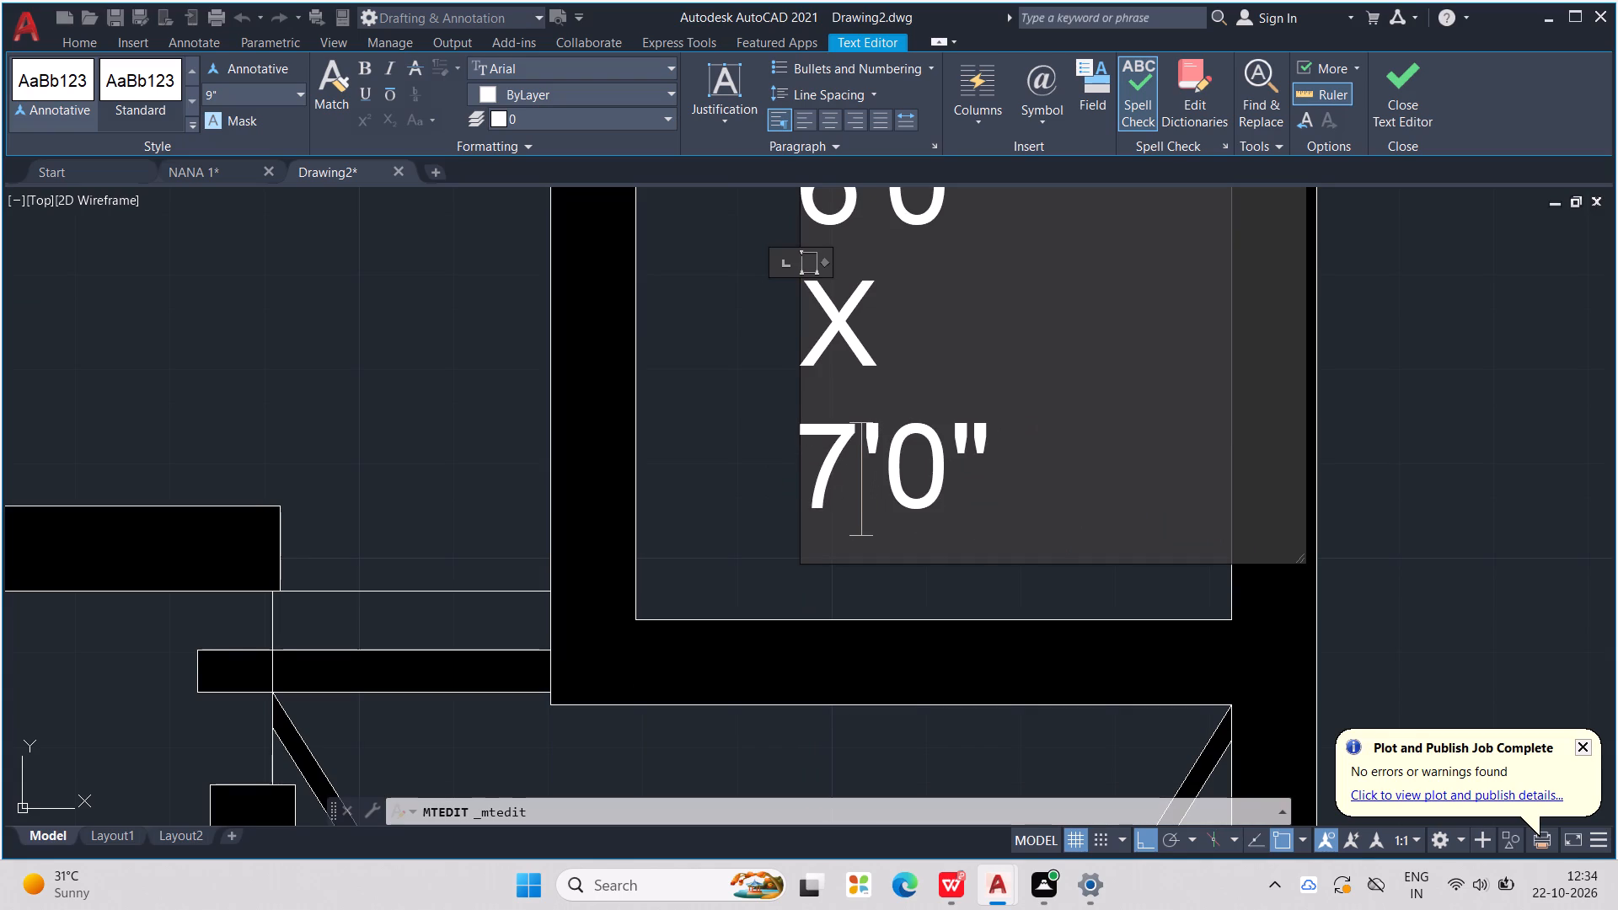
pyautogui.click(808, 331)
pyautogui.press('BackSpace')
pyautogui.moveTo(865, 536); pyautogui.dragTo(874, 545, button='middle')
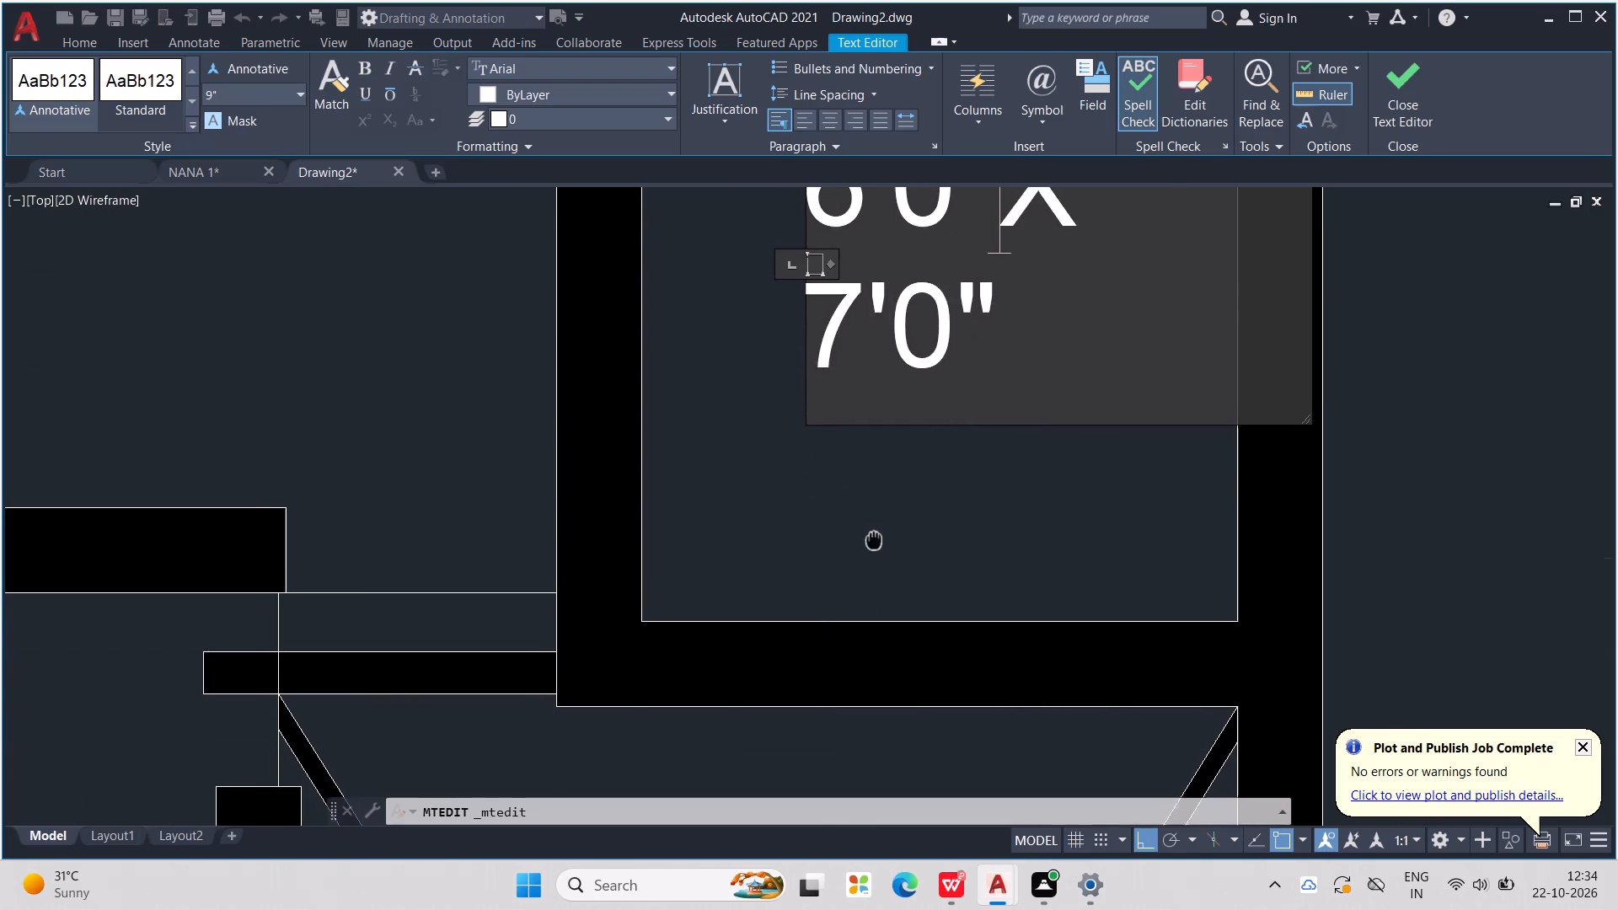
pyautogui.moveTo(874, 545); pyautogui.dragTo(818, 688, button='middle')
pyautogui.click(742, 484)
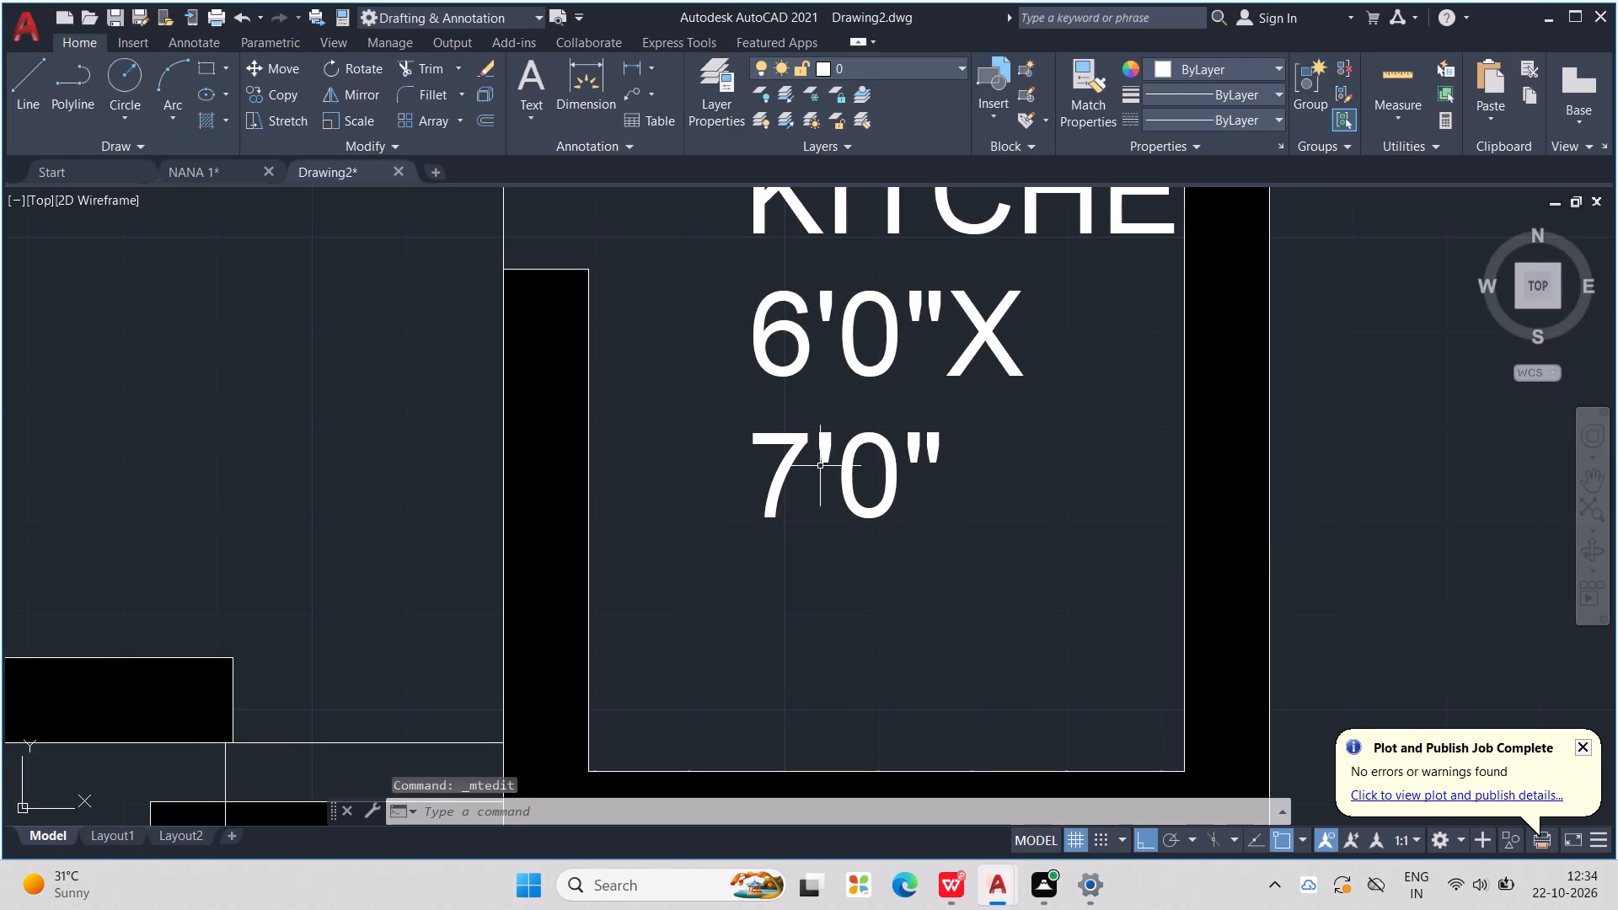
# Move the KITCHEN label away from the outer wall so that its text fits inside the room.
pyautogui.moveTo(824, 466); pyautogui.dragTo(812, 583, button='middle')
pyautogui.scroll(-2, 906, 511)
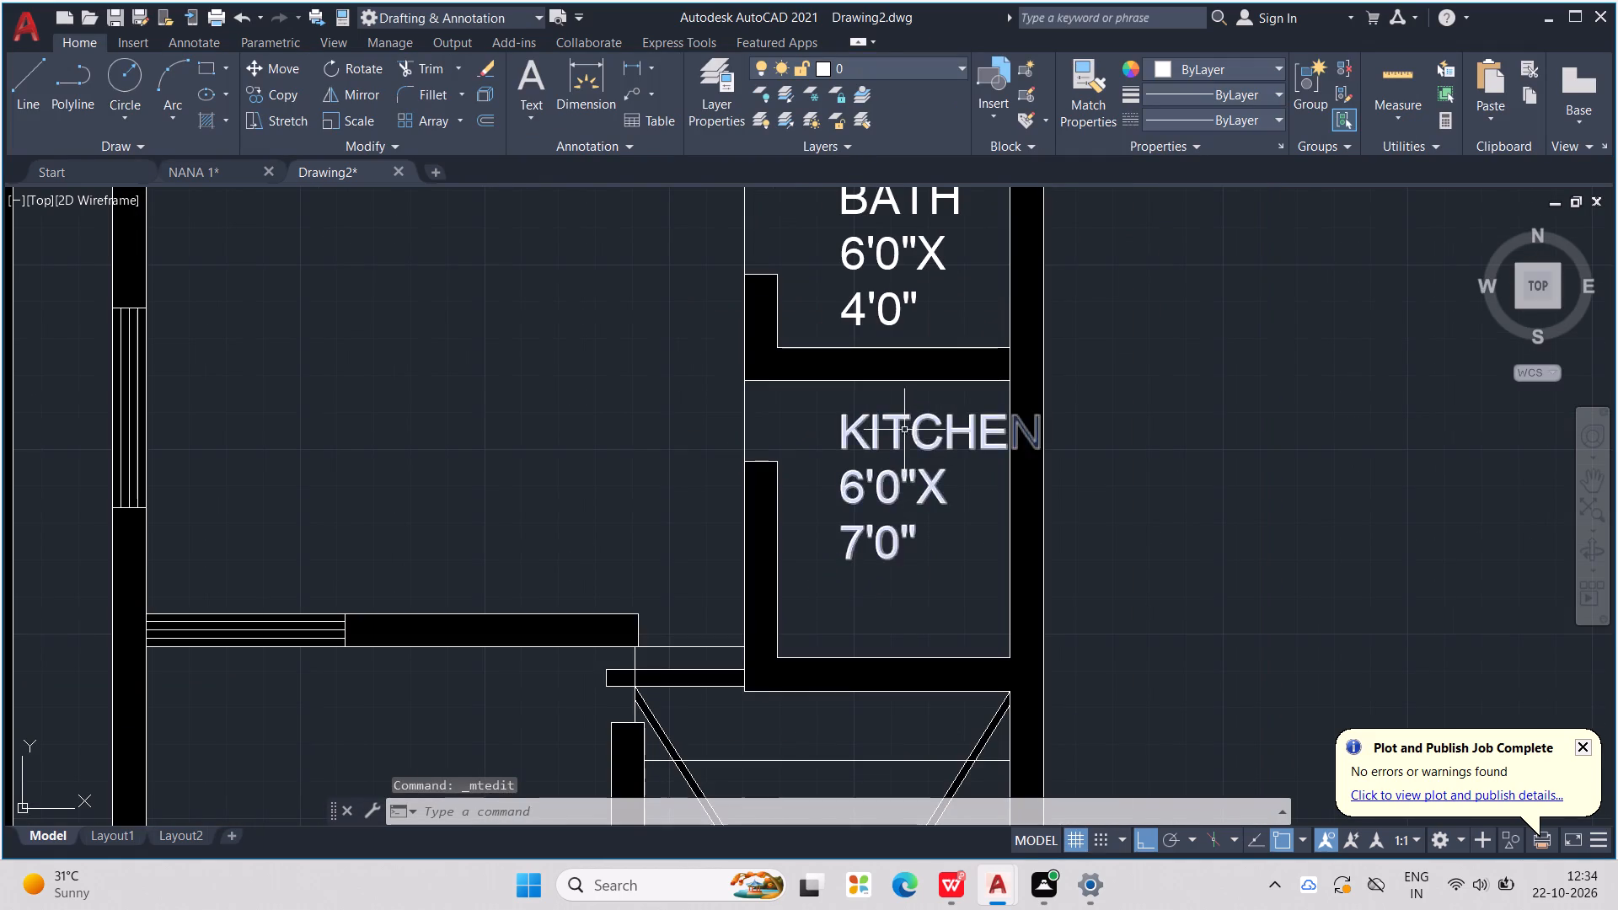
pyautogui.click(900, 427)
pyautogui.moveTo(958, 442); pyautogui.dragTo(929, 447)
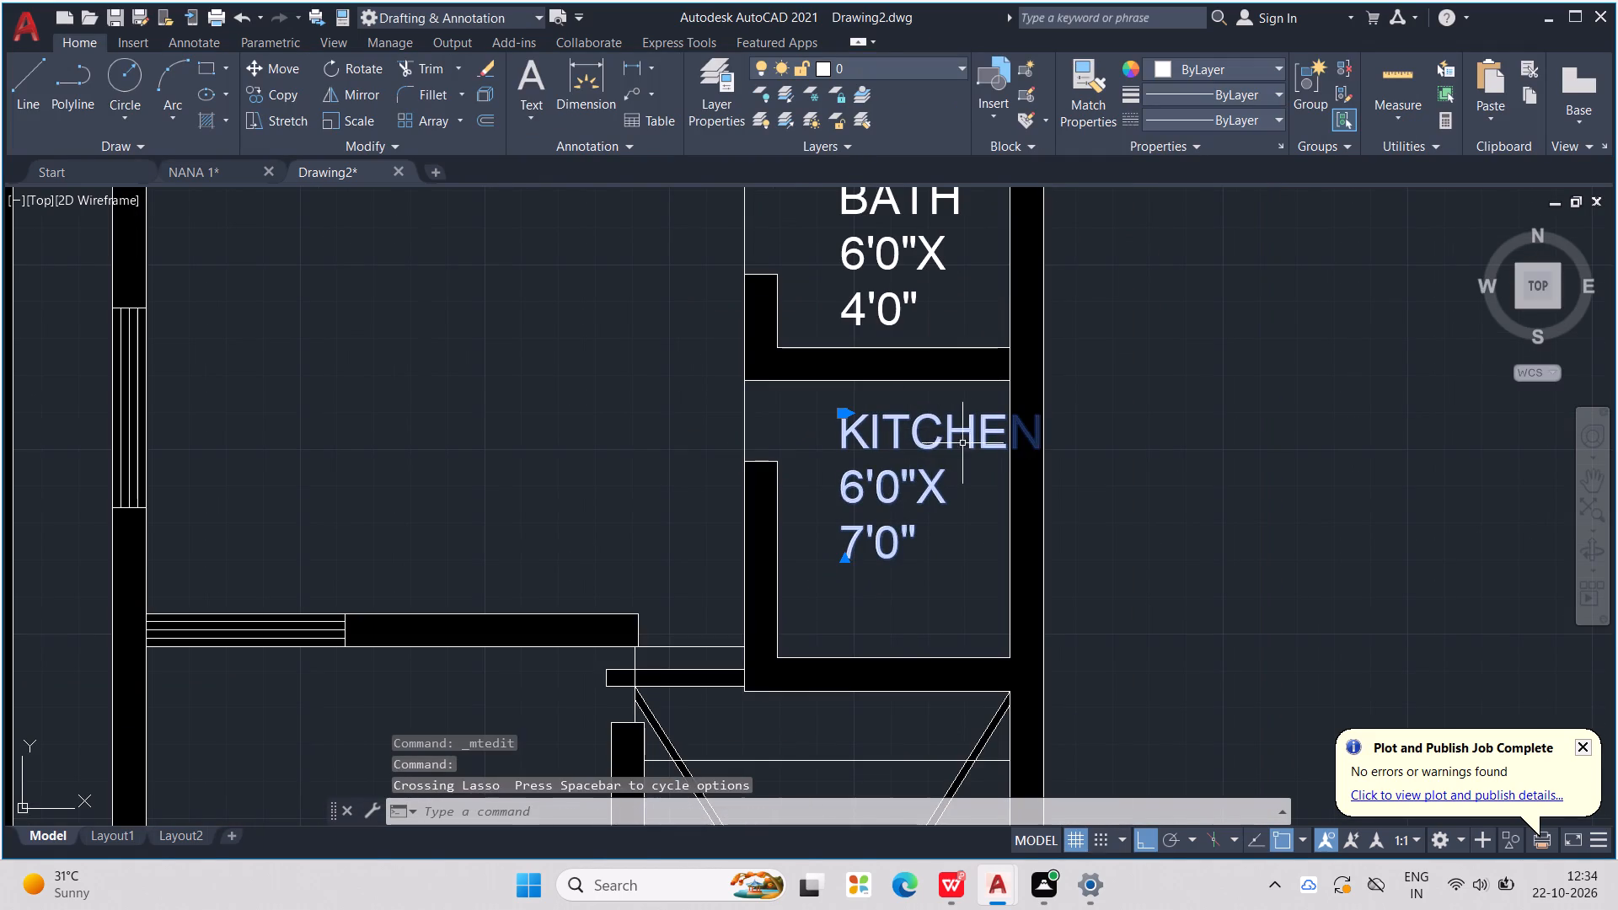
pyautogui.moveTo(978, 439); pyautogui.dragTo(924, 436)
# Join the KITCHEN label's two dimension lines into a single line reading 6'0"X7'0".
pyautogui.doubleClick(827, 496)
pyautogui.scroll(2, 816, 536)
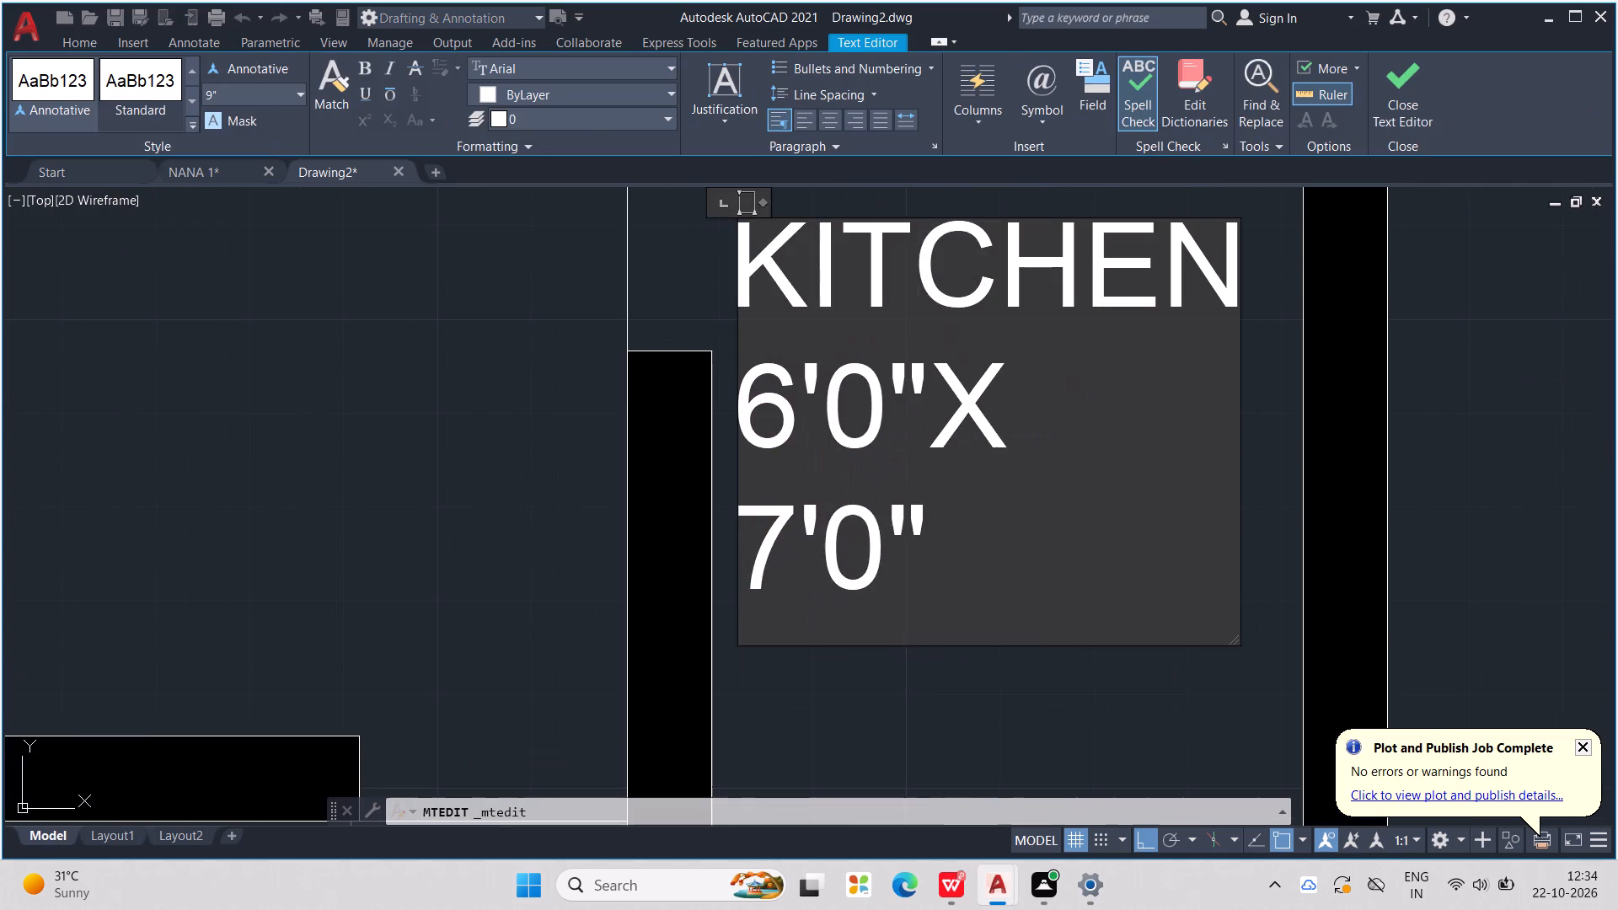
pyautogui.click(738, 549)
pyautogui.press('BackSpace')
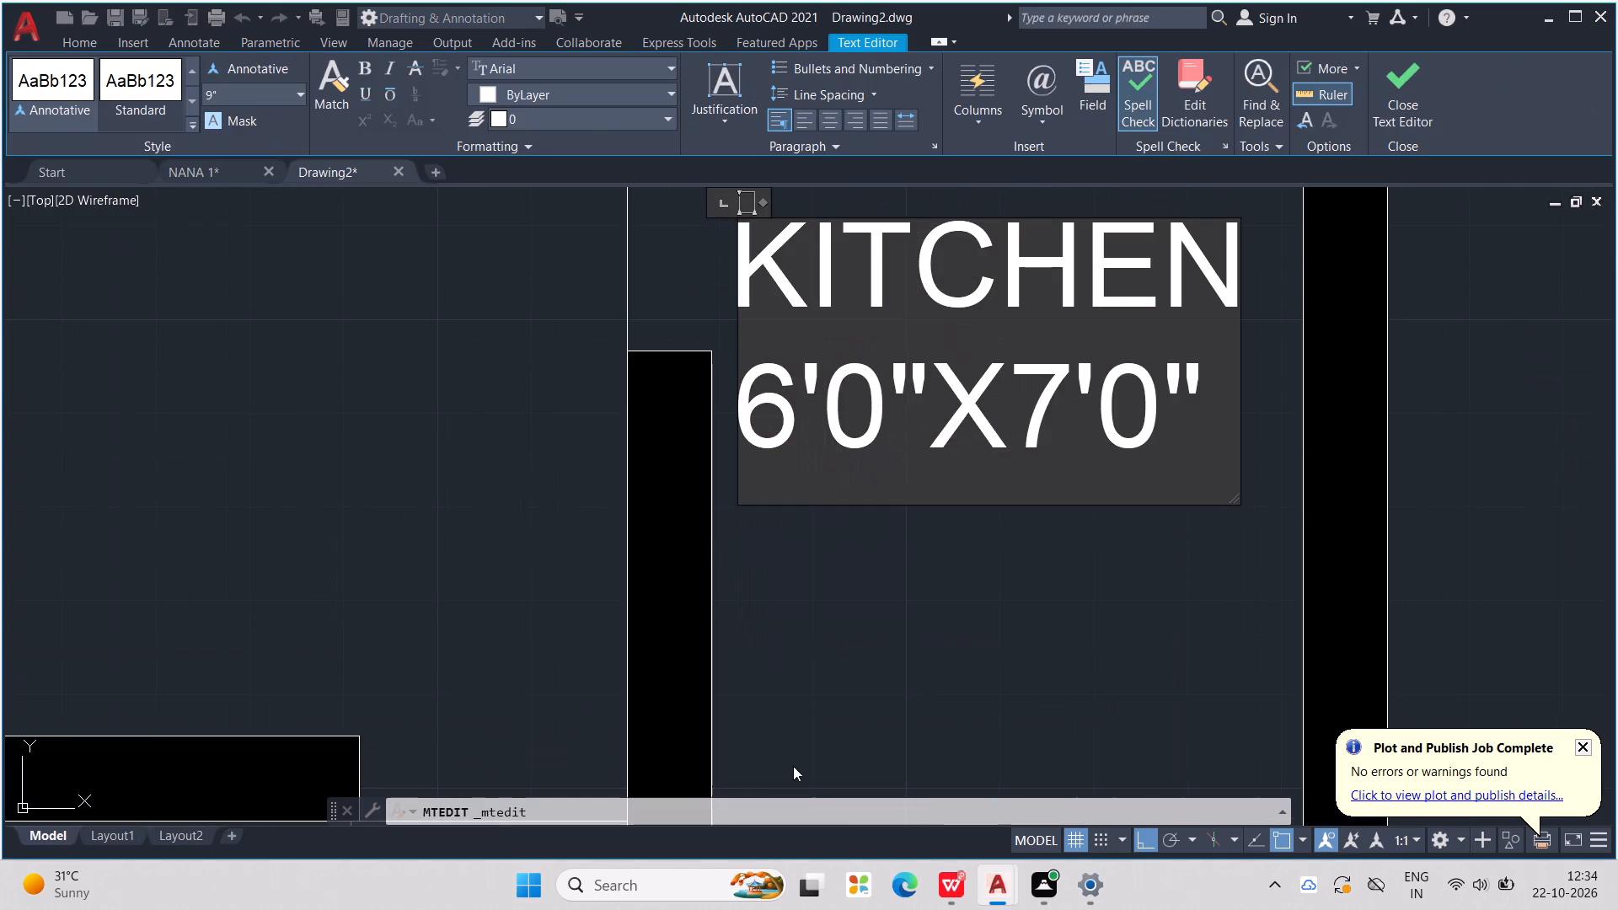
pyautogui.click(795, 766)
# Move the KITCHEN 6'0"X7'0" label down towards the middle of the kitchen.
pyautogui.scroll(-2, 1015, 628)
pyautogui.click(1024, 549)
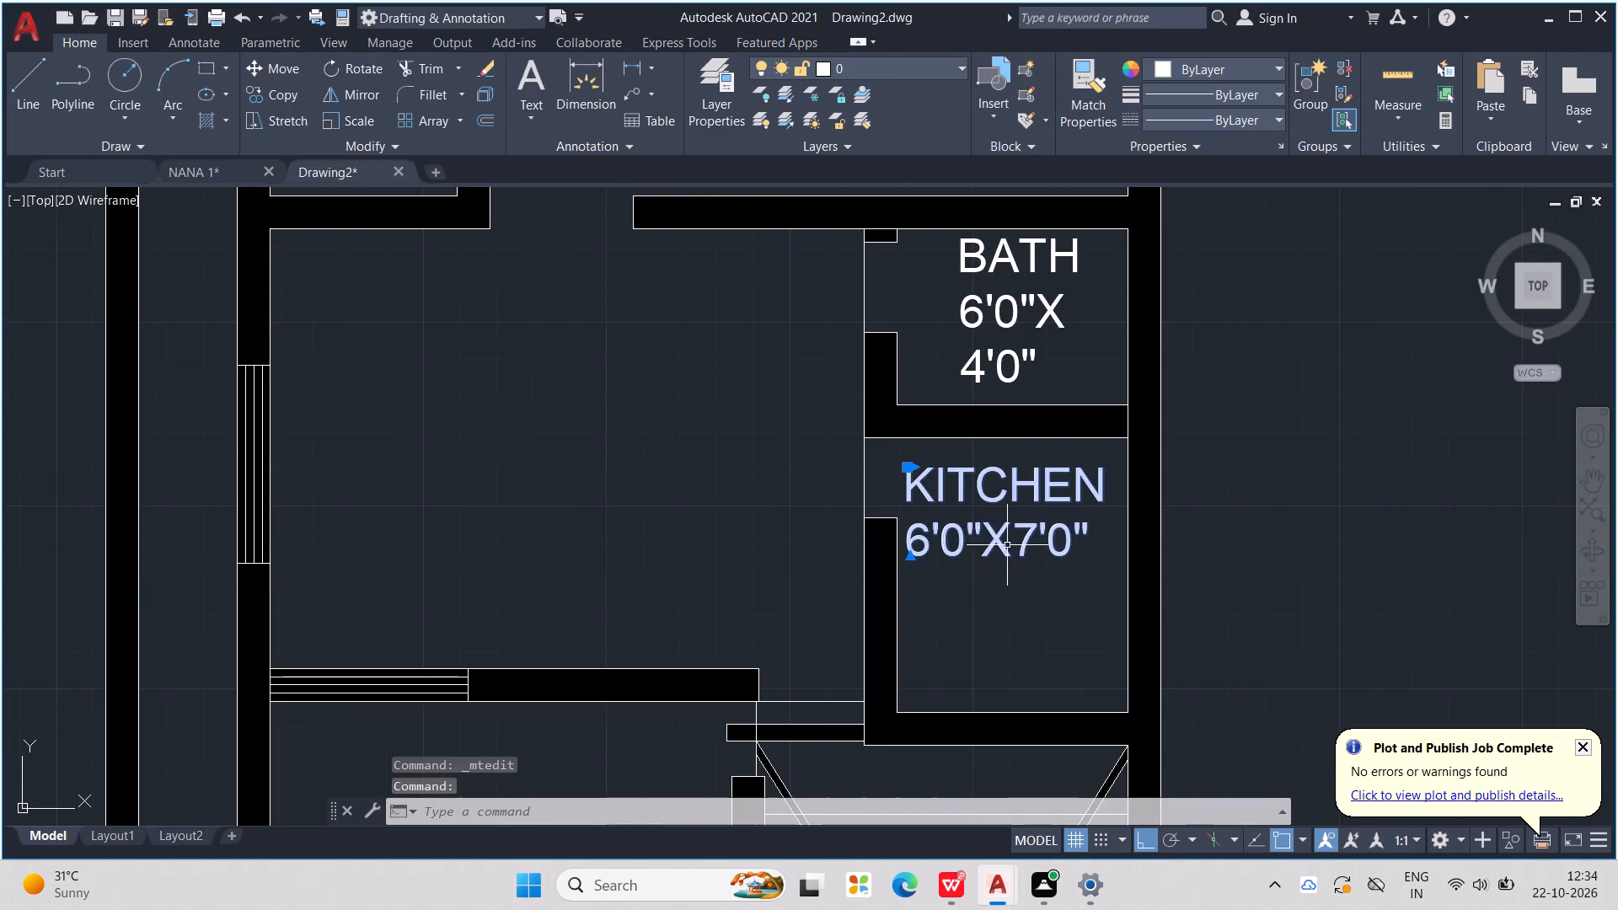
pyautogui.moveTo(983, 512); pyautogui.dragTo(997, 523)
pyautogui.moveTo(956, 473); pyautogui.dragTo(968, 522)
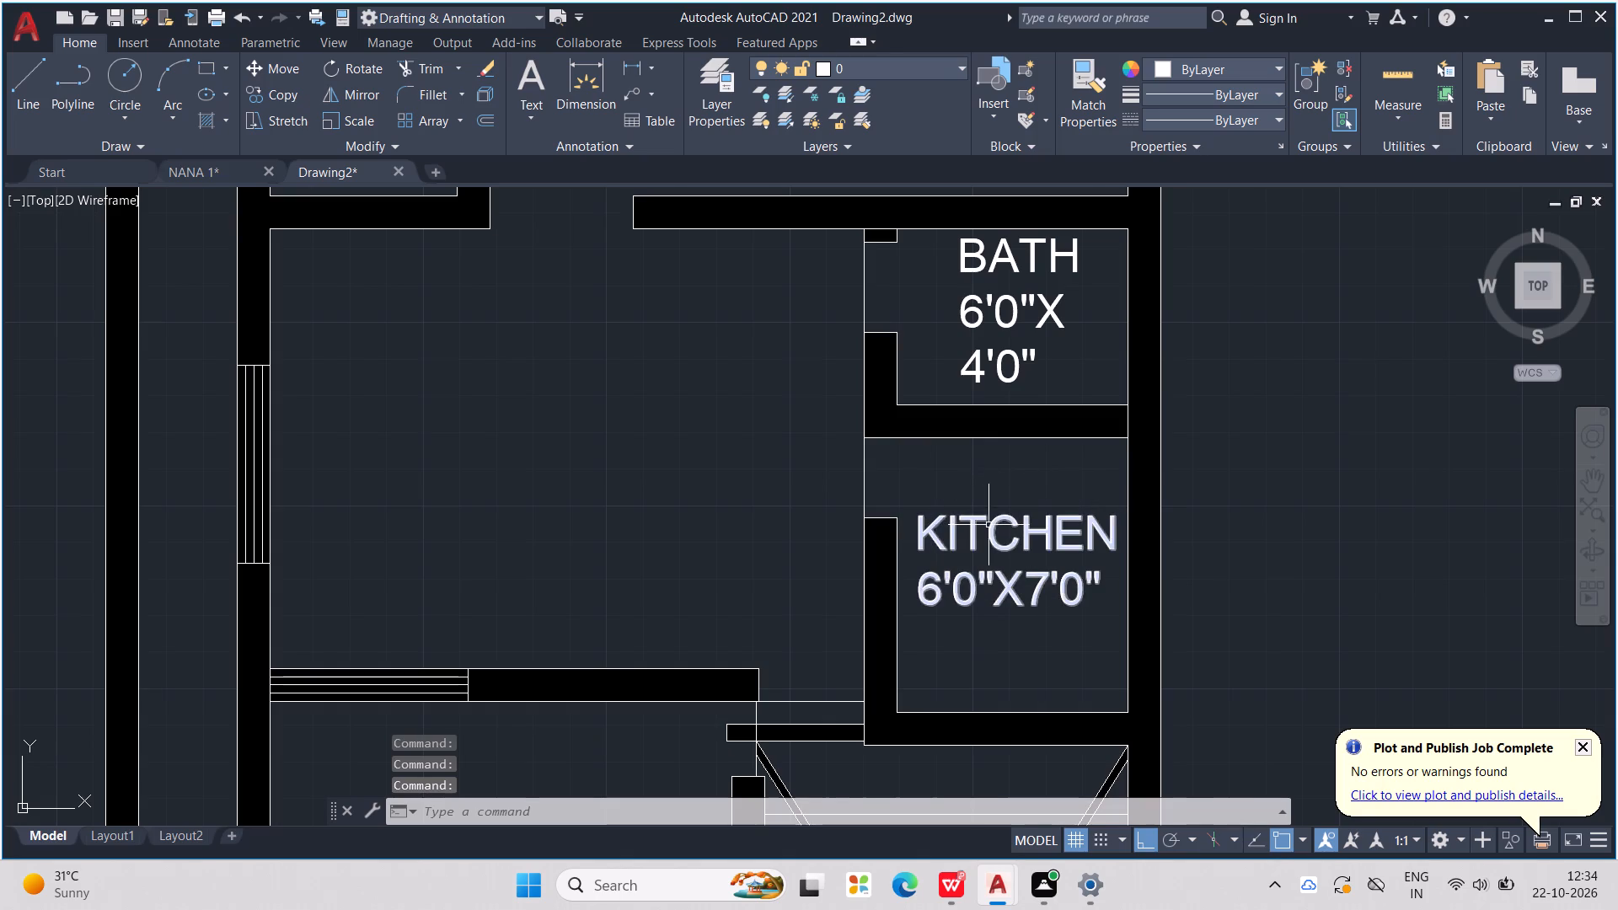
# Copy the KITCHEN 6'0"X7'0" label and paste it at the top of the staircase directly below the kitchen.
pyautogui.scroll(-1, 992, 525)
pyautogui.moveTo(1057, 633); pyautogui.dragTo(1044, 547, button='middle')
pyautogui.click(969, 484)
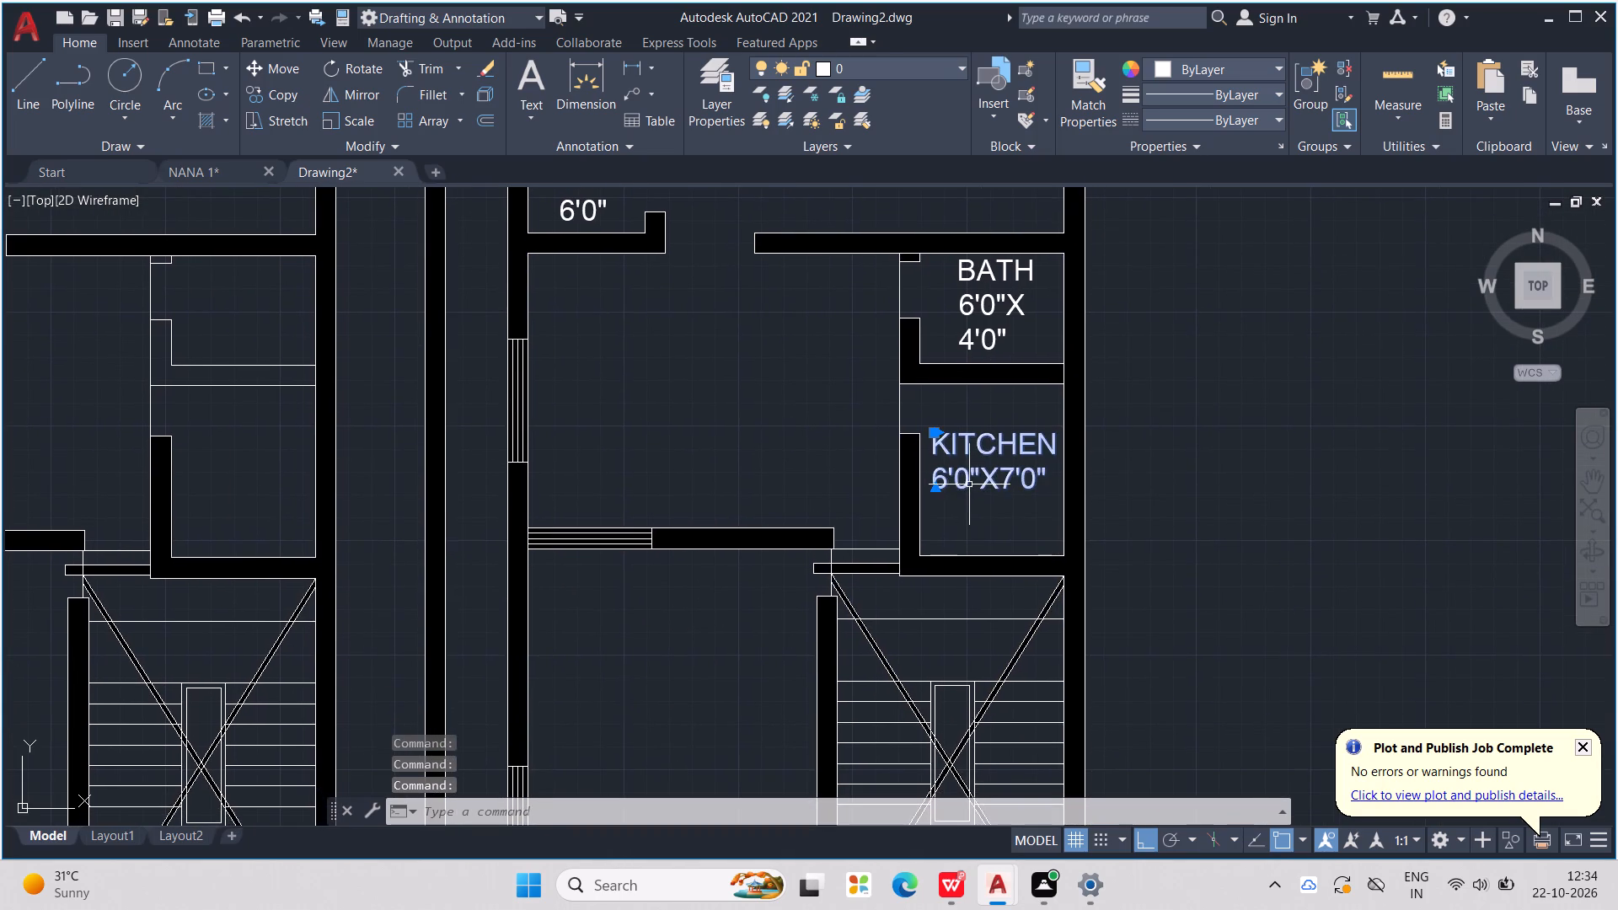
pyautogui.hotkey('ctrl', 'c')
pyautogui.hotkey('ctrl', 'v')
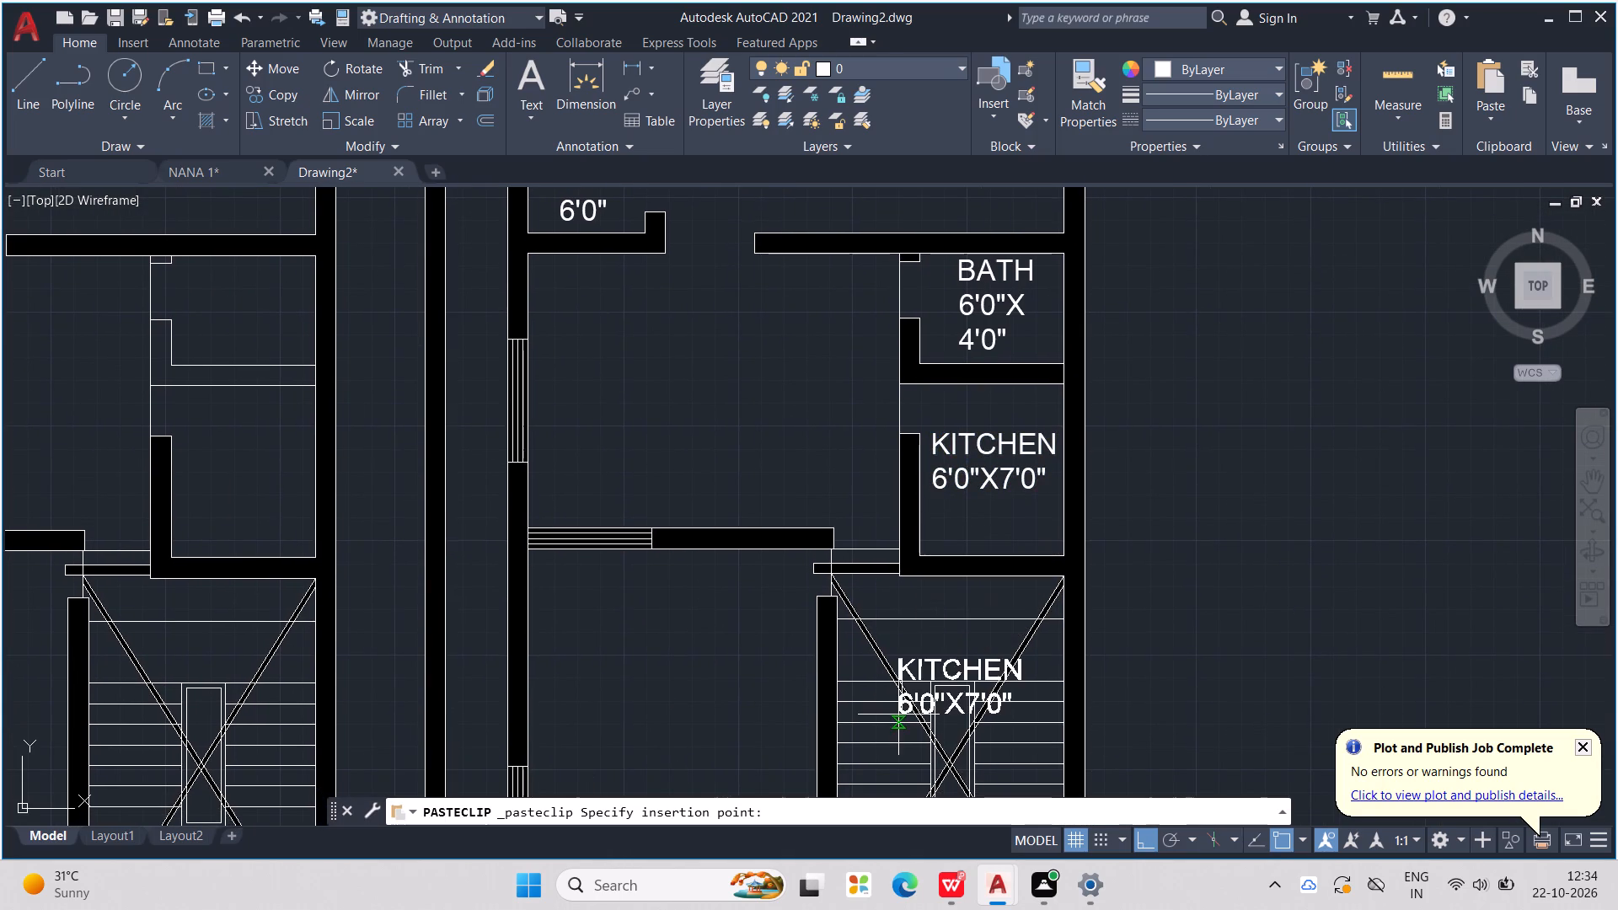
pyautogui.scroll(1, 897, 712)
pyautogui.scroll(2, 865, 632)
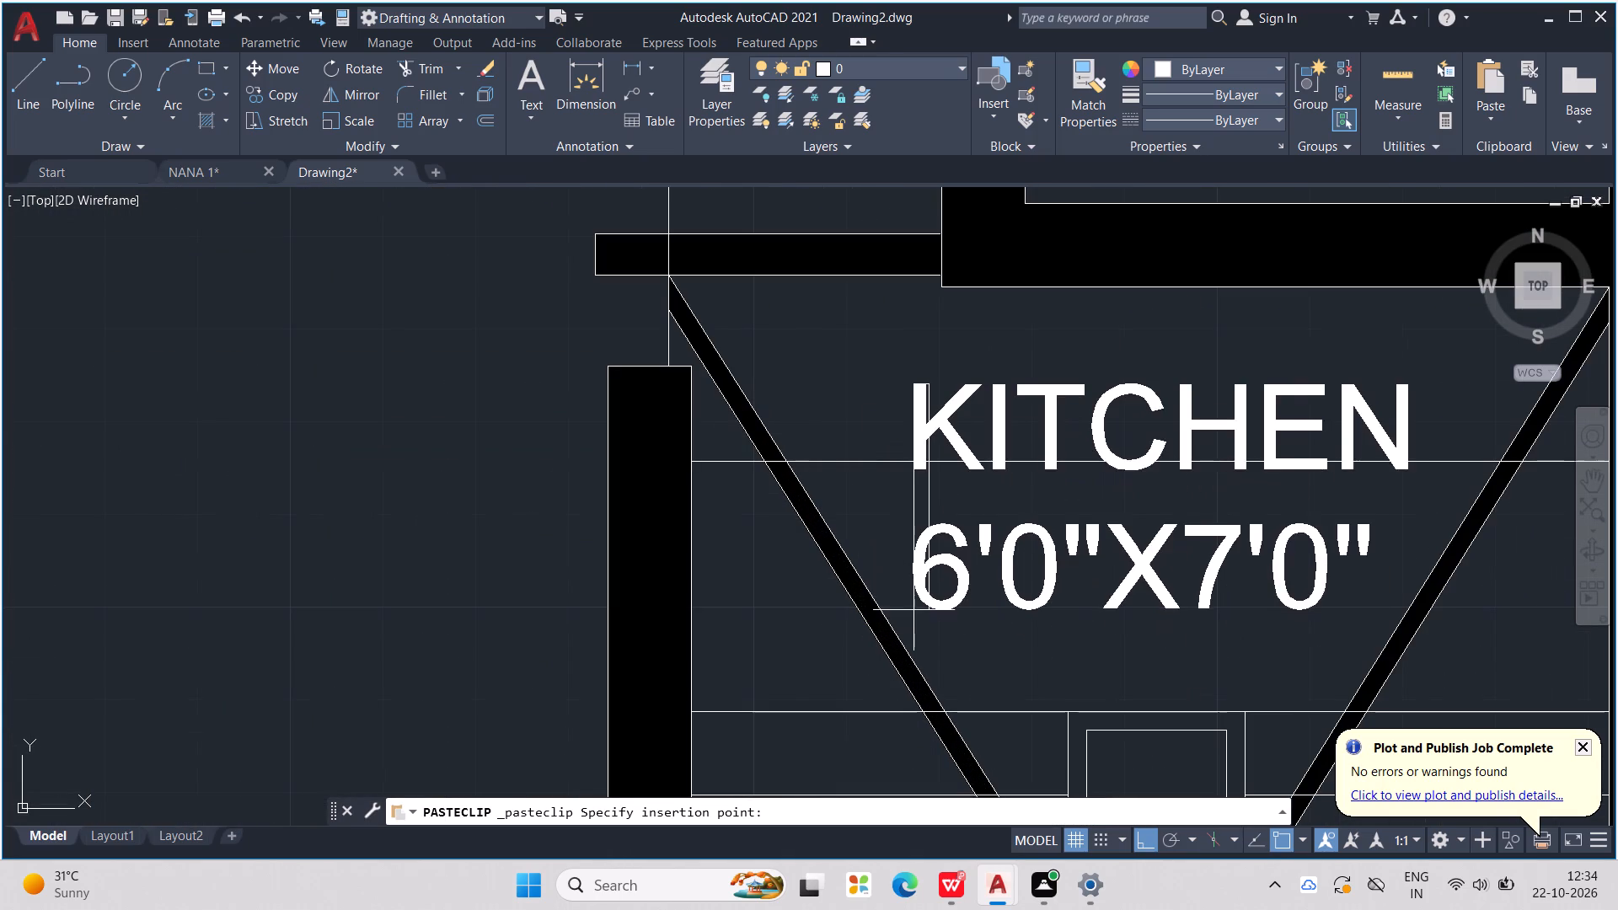
pyautogui.click(904, 600)
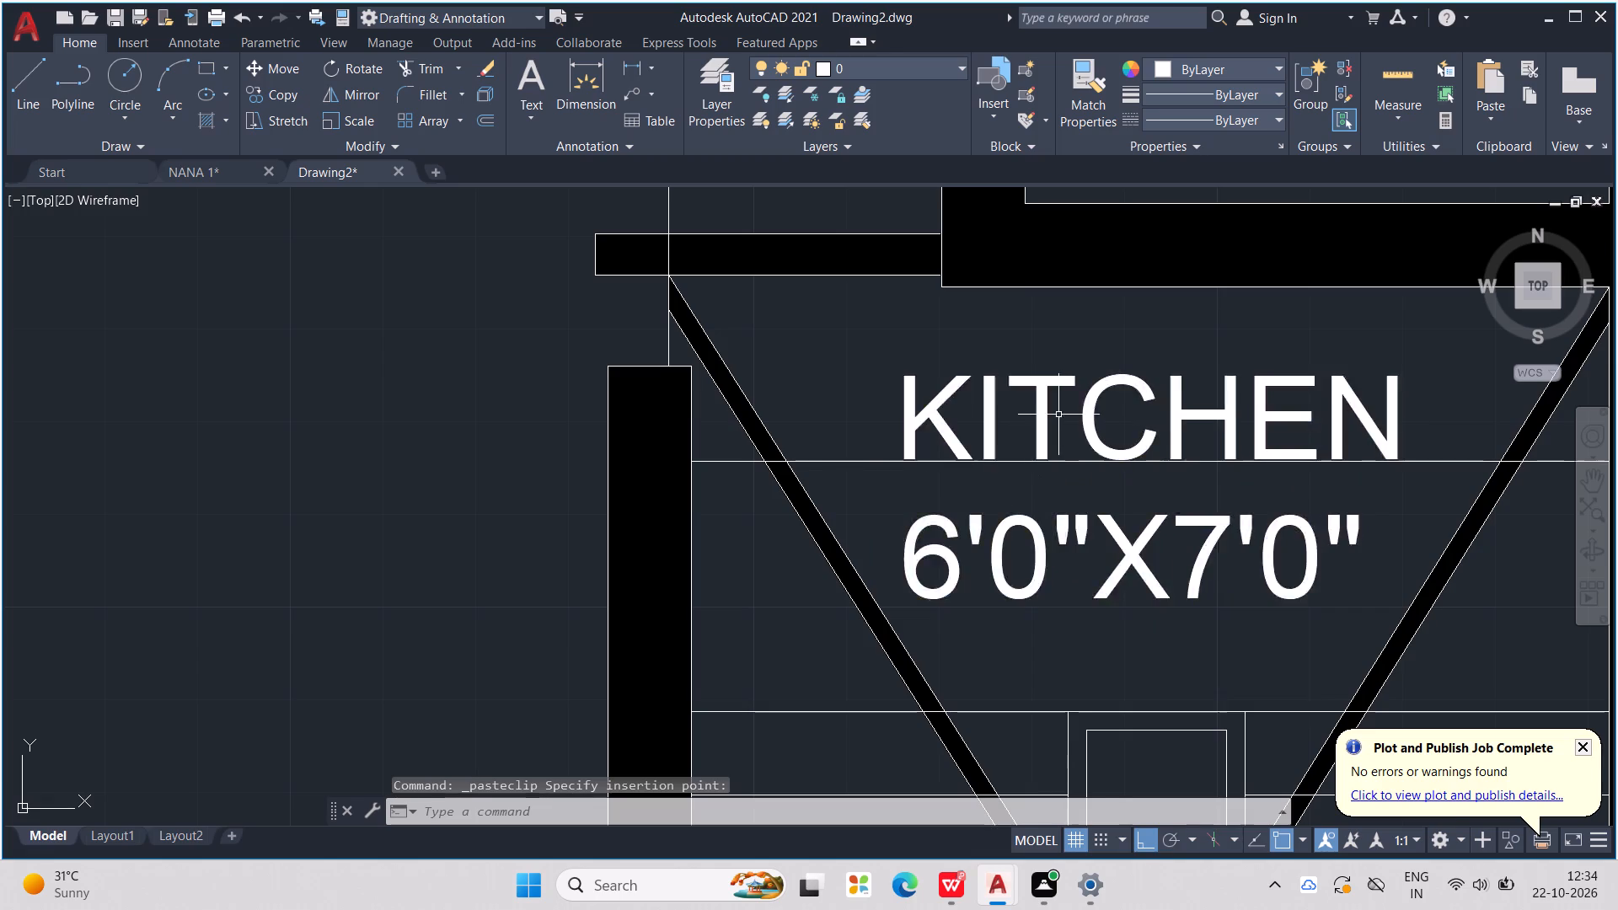
# Delete the horizontal line that crosses the label pasted at the top of the staircase.
pyautogui.scroll(-1, 1063, 411)
pyautogui.click(1294, 440)
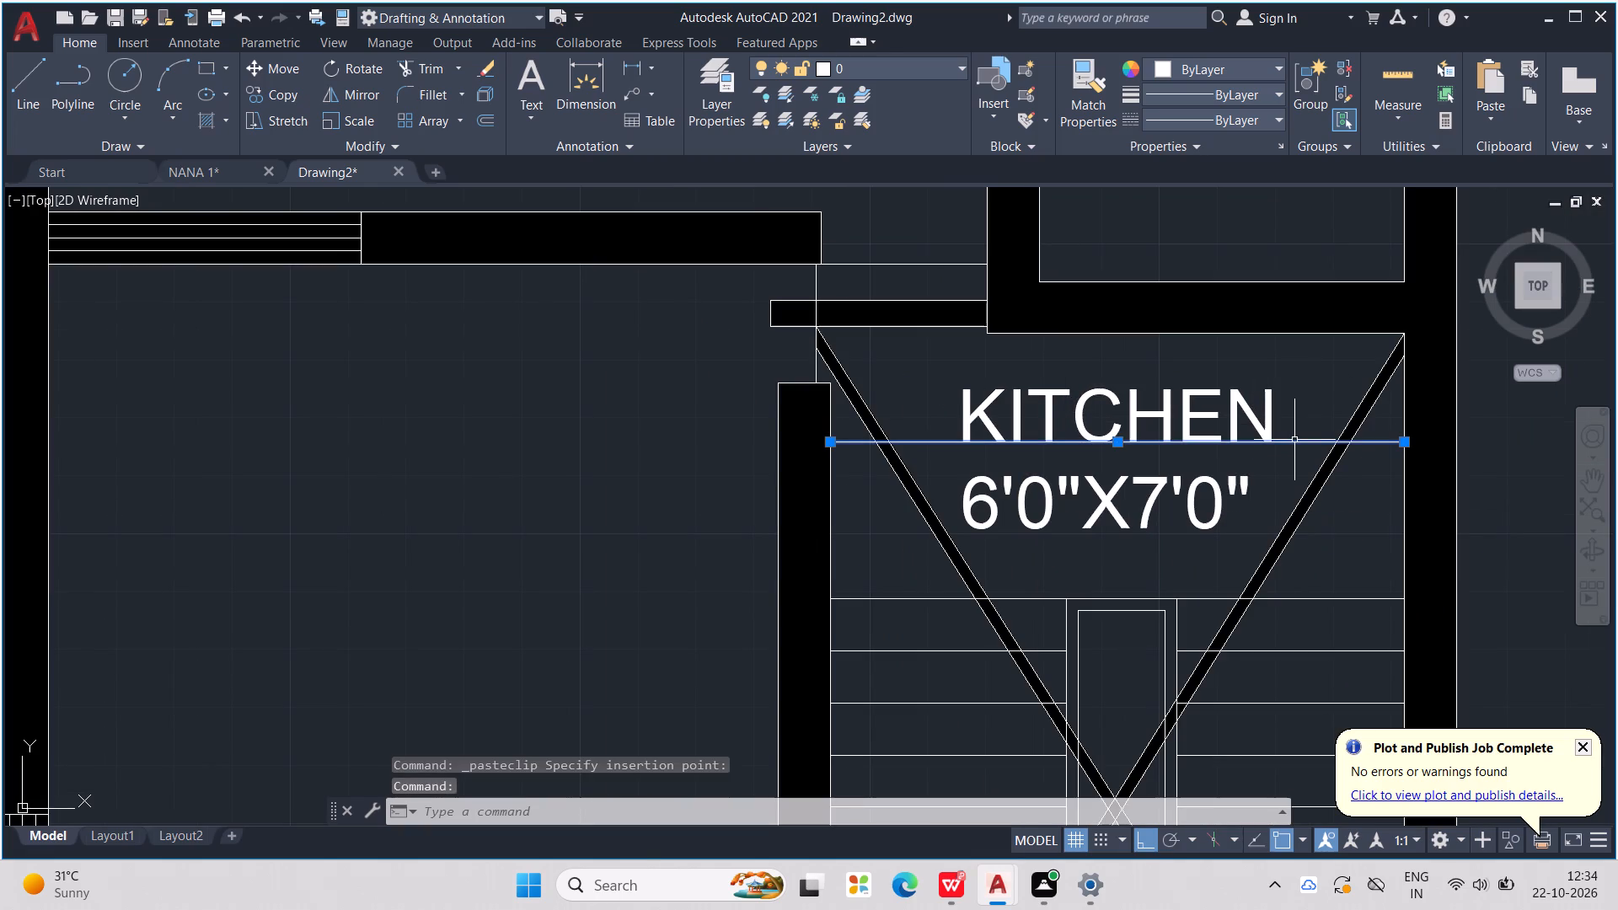
pyautogui.press('Delete')
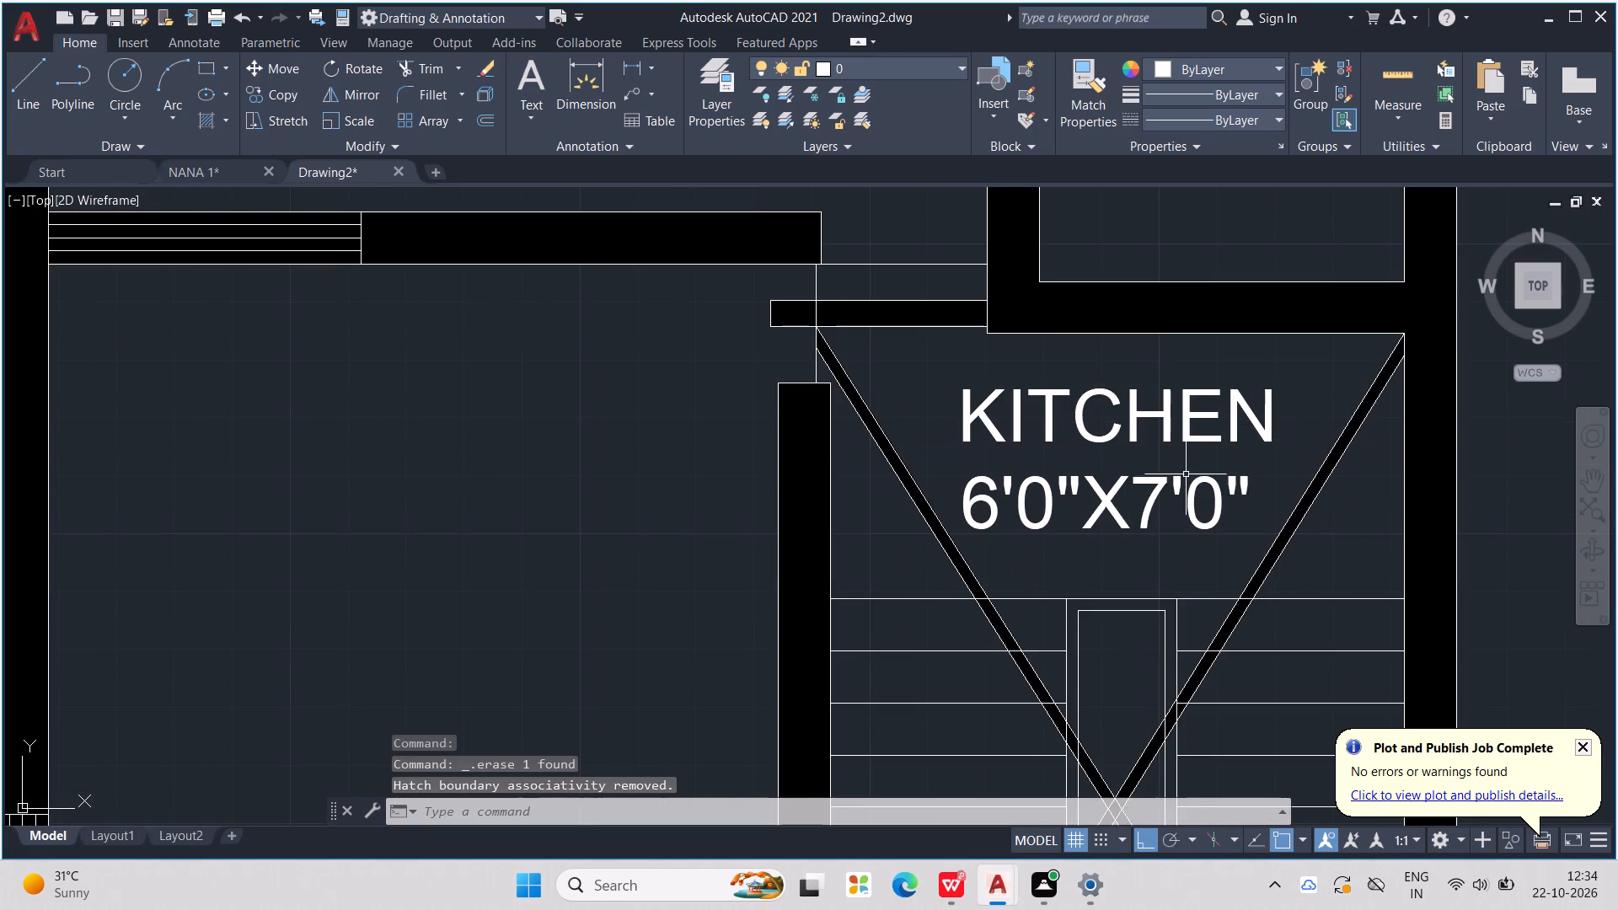
# Replace KITCHEN with ST CASE in the staircase label and widen its text frame to fit the name on one line.
pyautogui.doubleClick(1160, 404)
pyautogui.doubleClick(1162, 418)
pyautogui.scroll(1, 1182, 422)
pyautogui.tripleClick(1187, 422)
pyautogui.scroll(-2, 1187, 422)
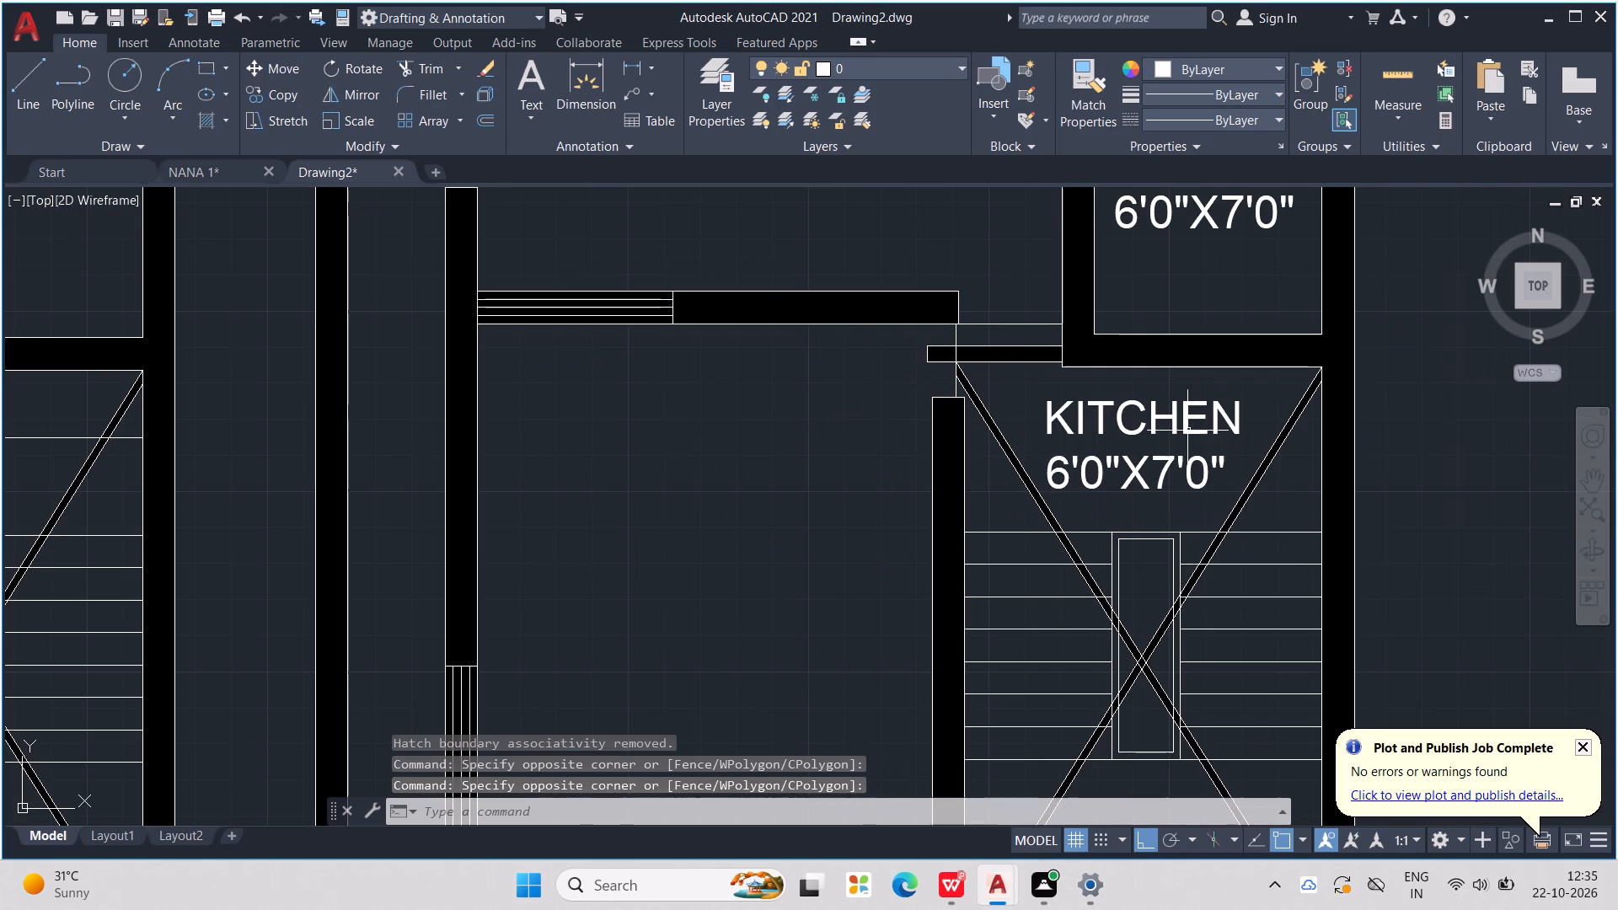
pyautogui.doubleClick(1184, 466)
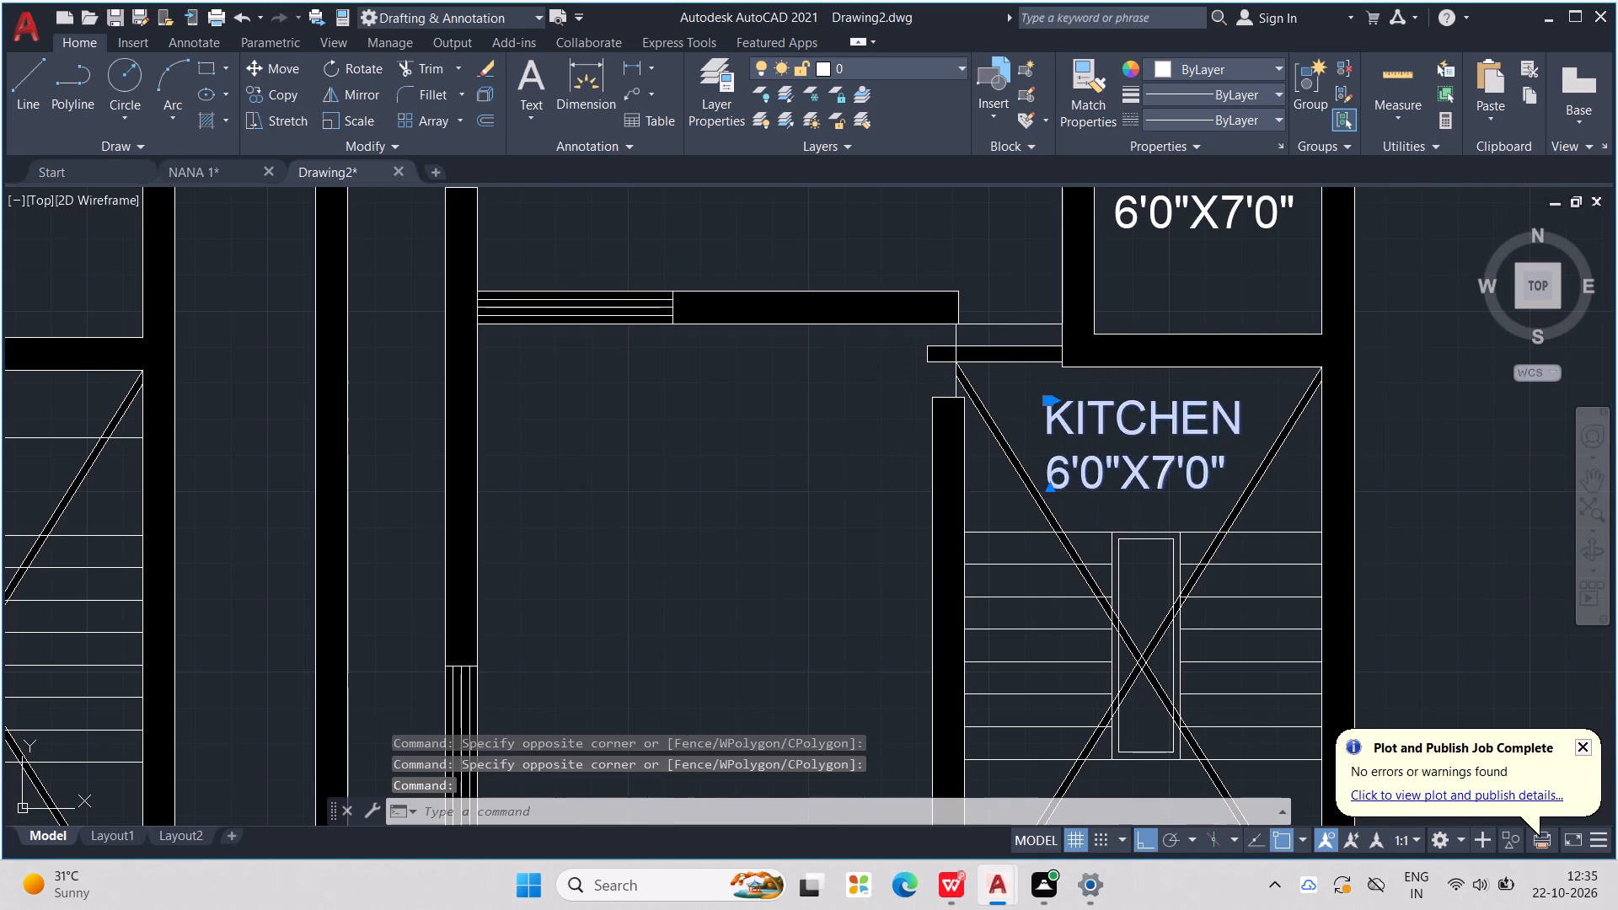
pyautogui.scroll(2, 1199, 448)
pyautogui.click(1267, 400)
pyautogui.moveTo(1277, 399); pyautogui.dragTo(1274, 393)
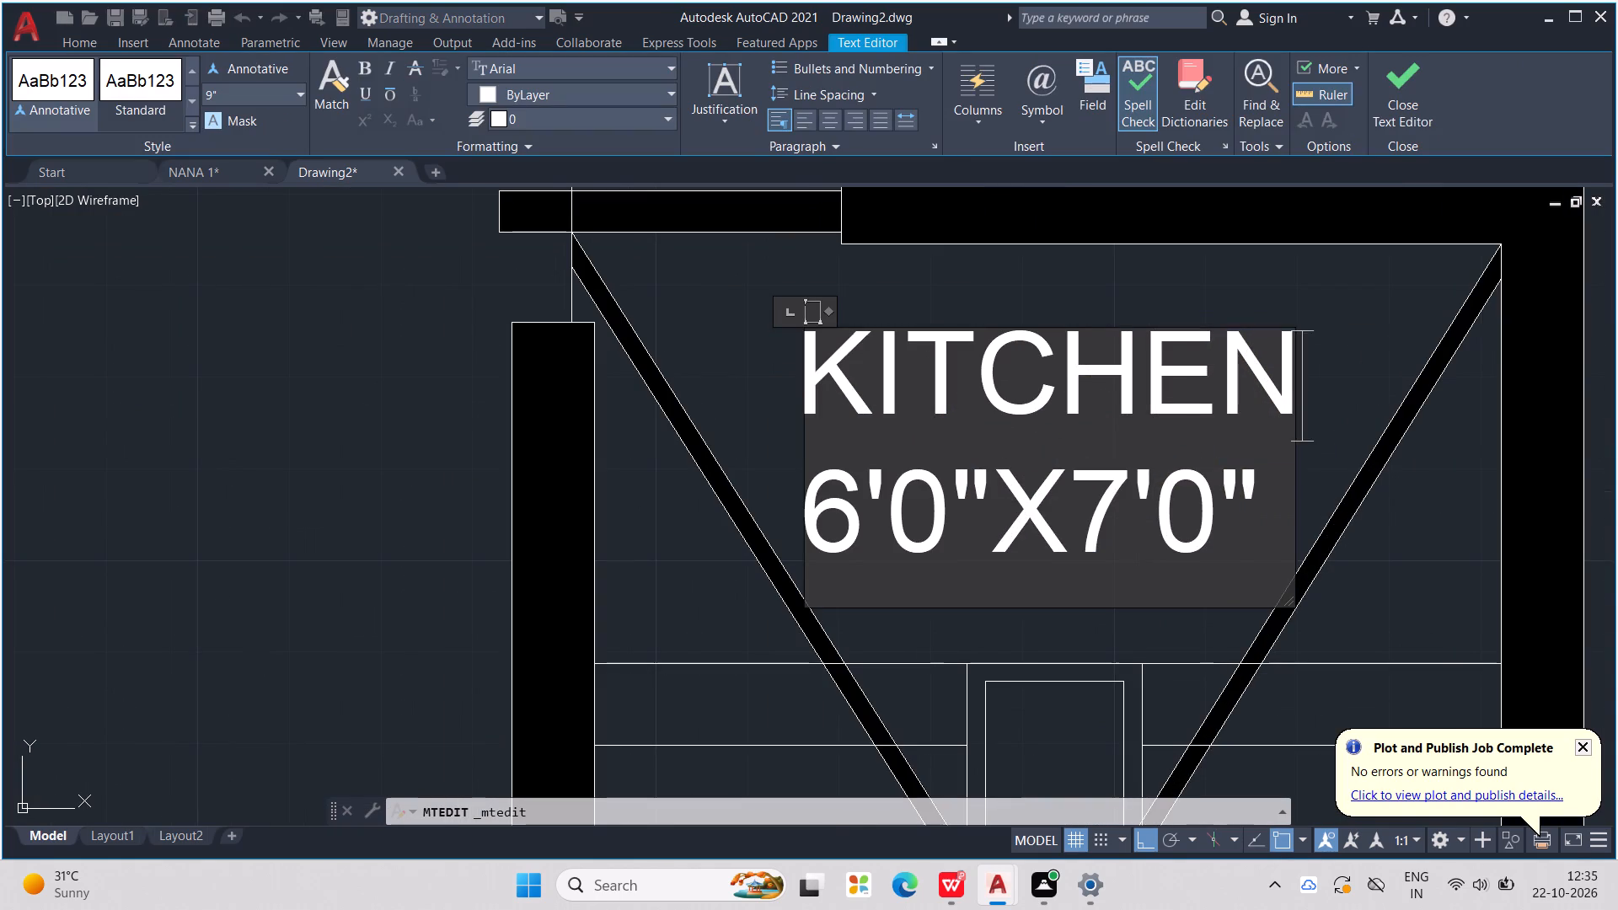
pyautogui.moveTo(1274, 393); pyautogui.dragTo(818, 447)
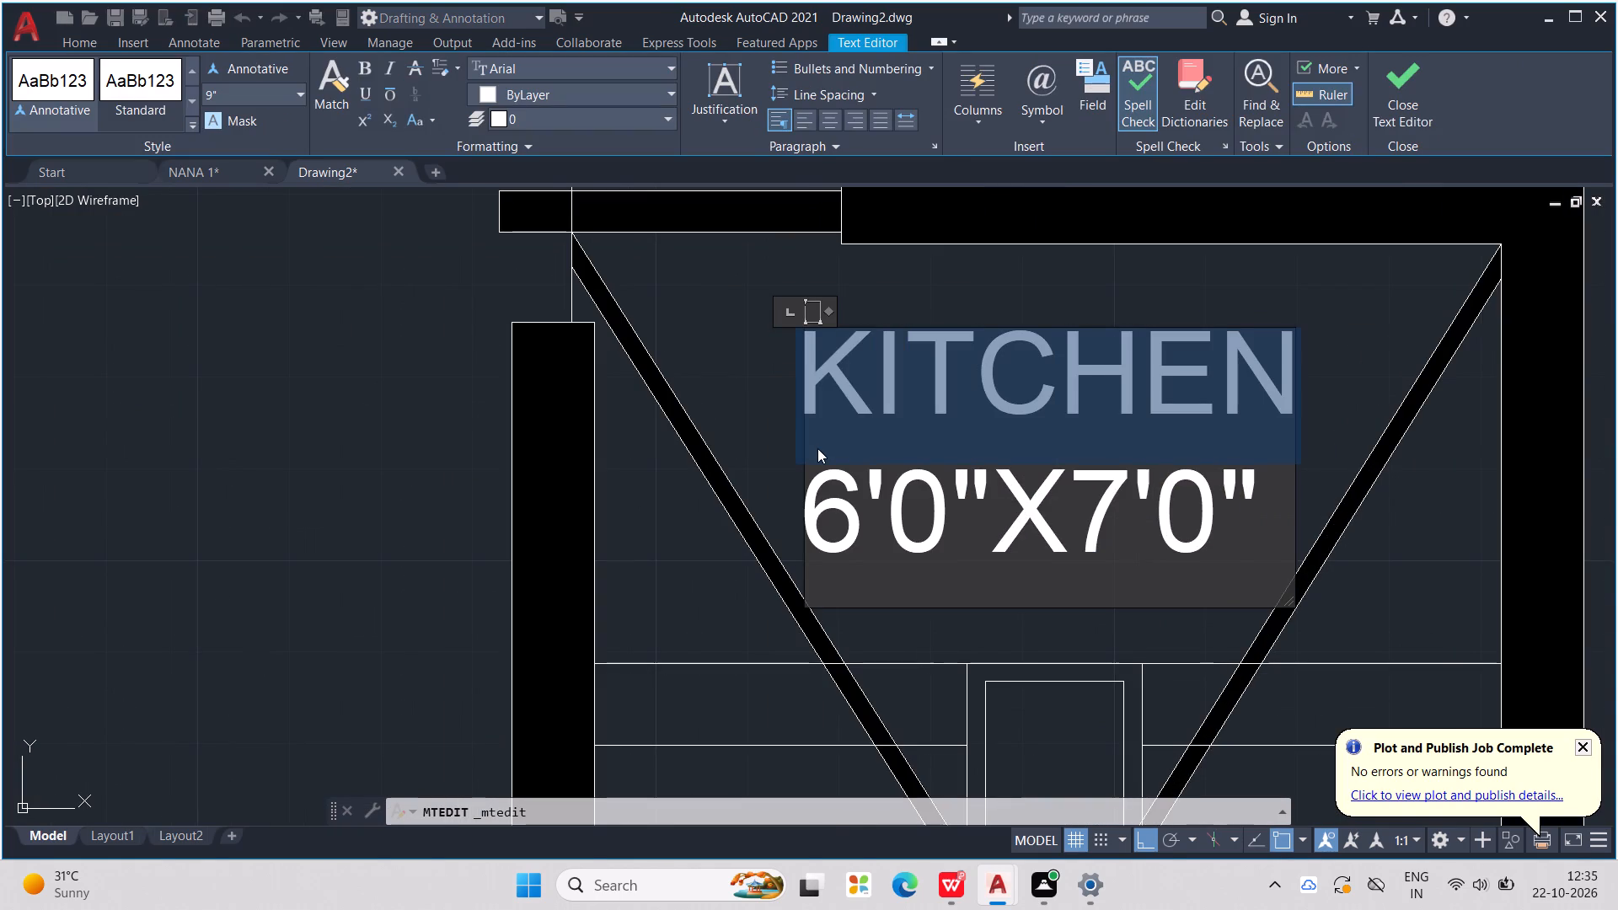
pyautogui.write('ST')
pyautogui.press('space')
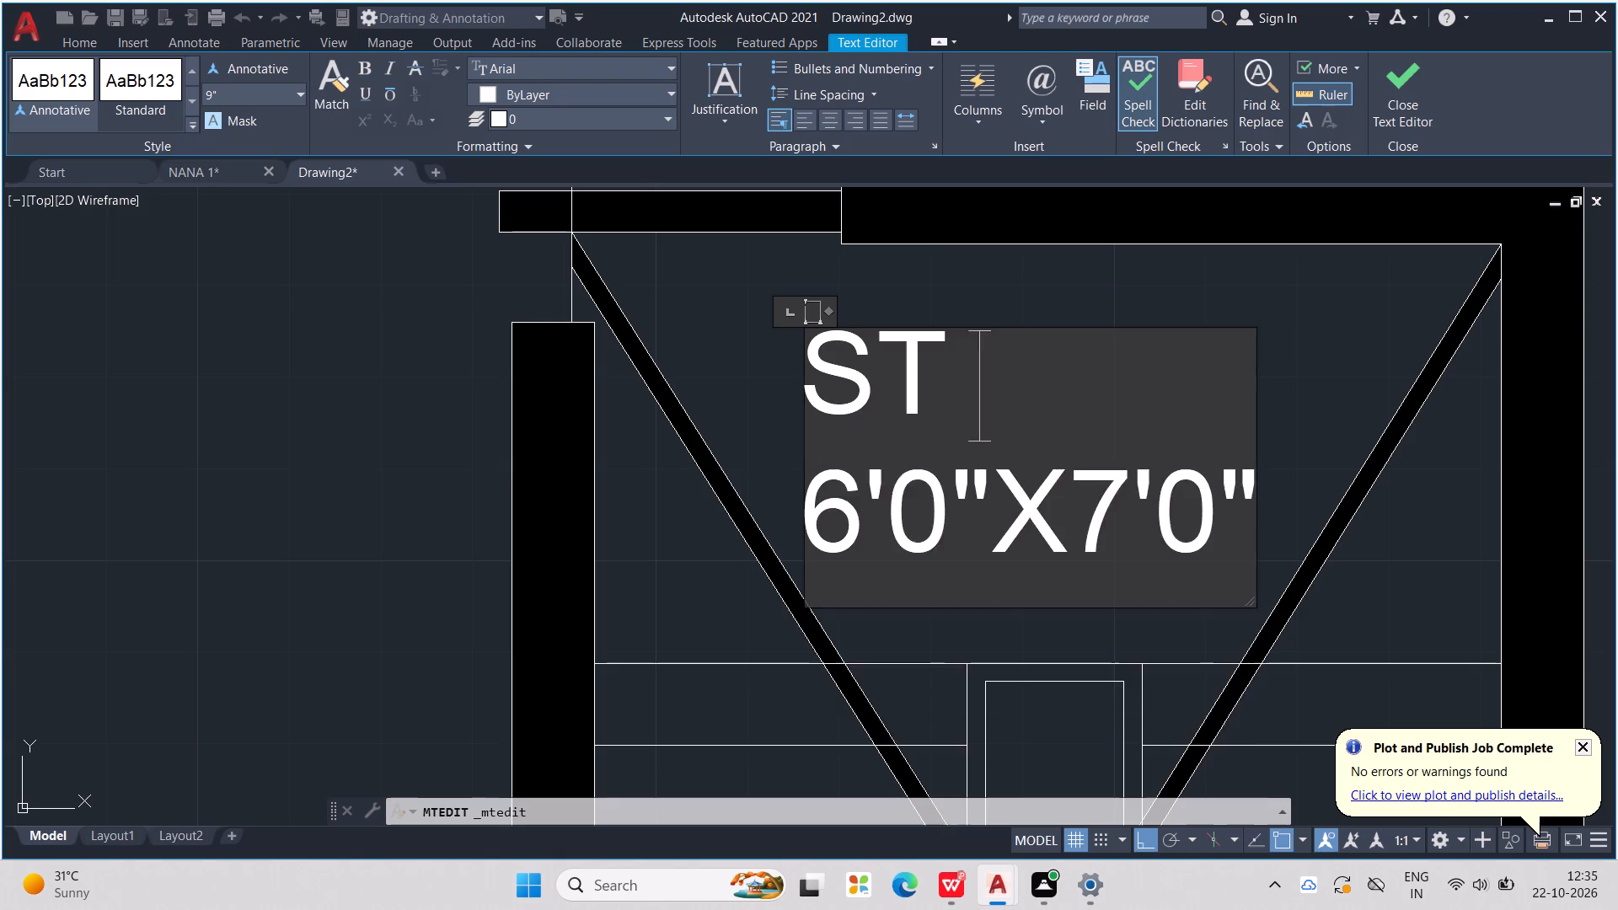
pyautogui.write('CASE')
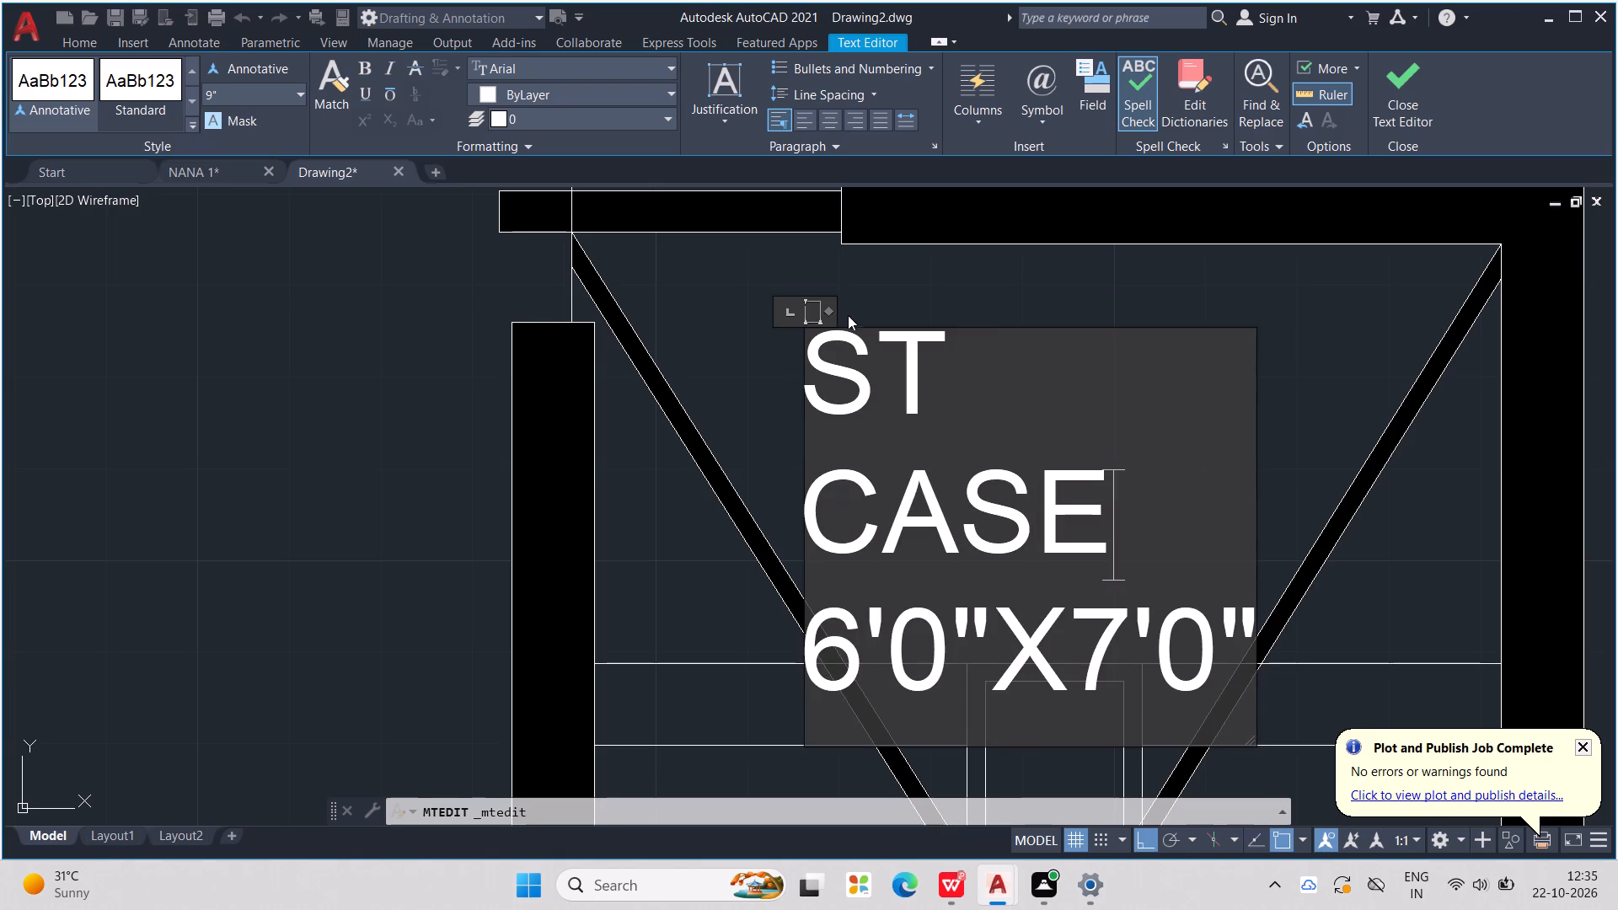
pyautogui.moveTo(829, 309); pyautogui.dragTo(1523, 340)
# Set the dimensions in the ST CASE label to 9'0"X12'6".
pyautogui.scroll(1, 995, 545)
pyautogui.click(753, 490)
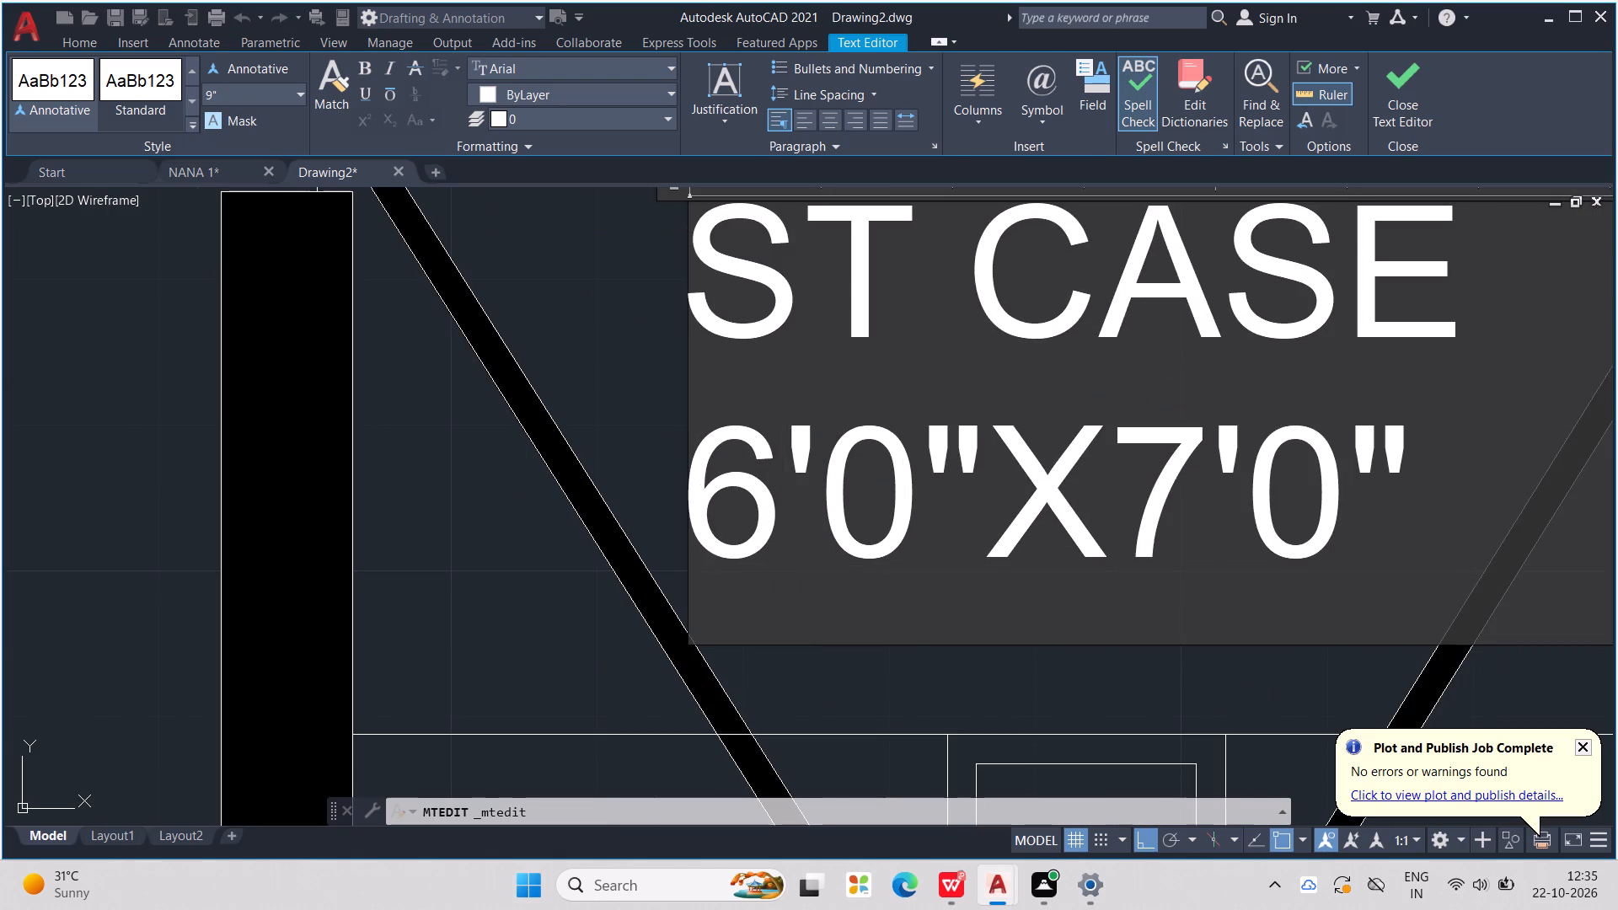
pyautogui.press('BackSpace')
pyautogui.press('6')
pyautogui.press('BackSpace')
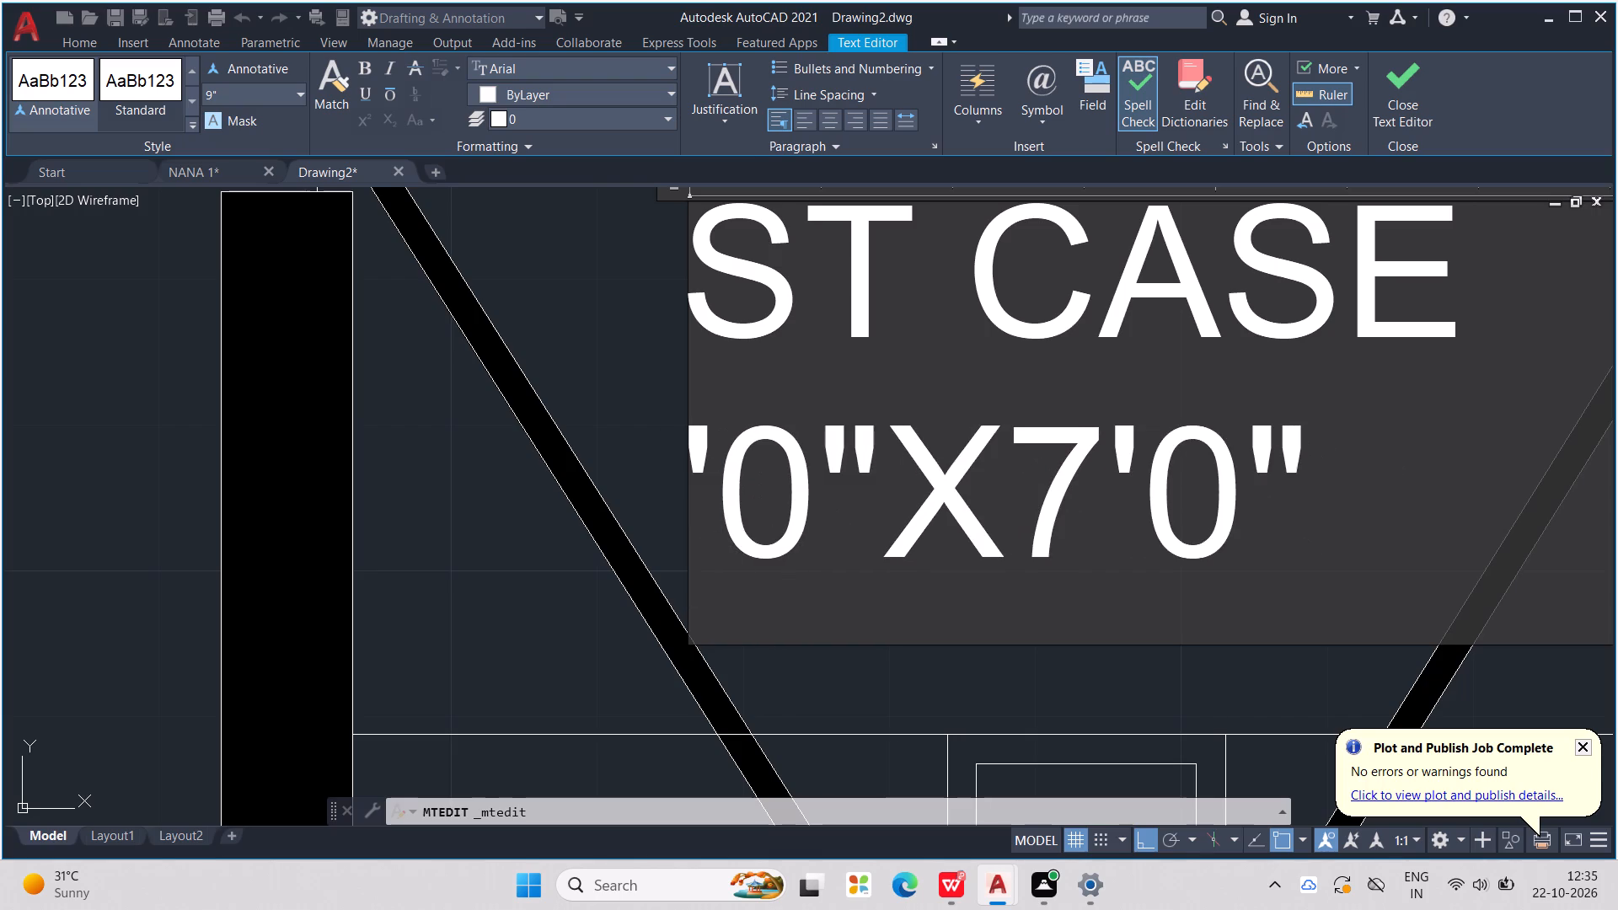
pyautogui.press('9')
pyautogui.press('Down')
pyautogui.press('Right')
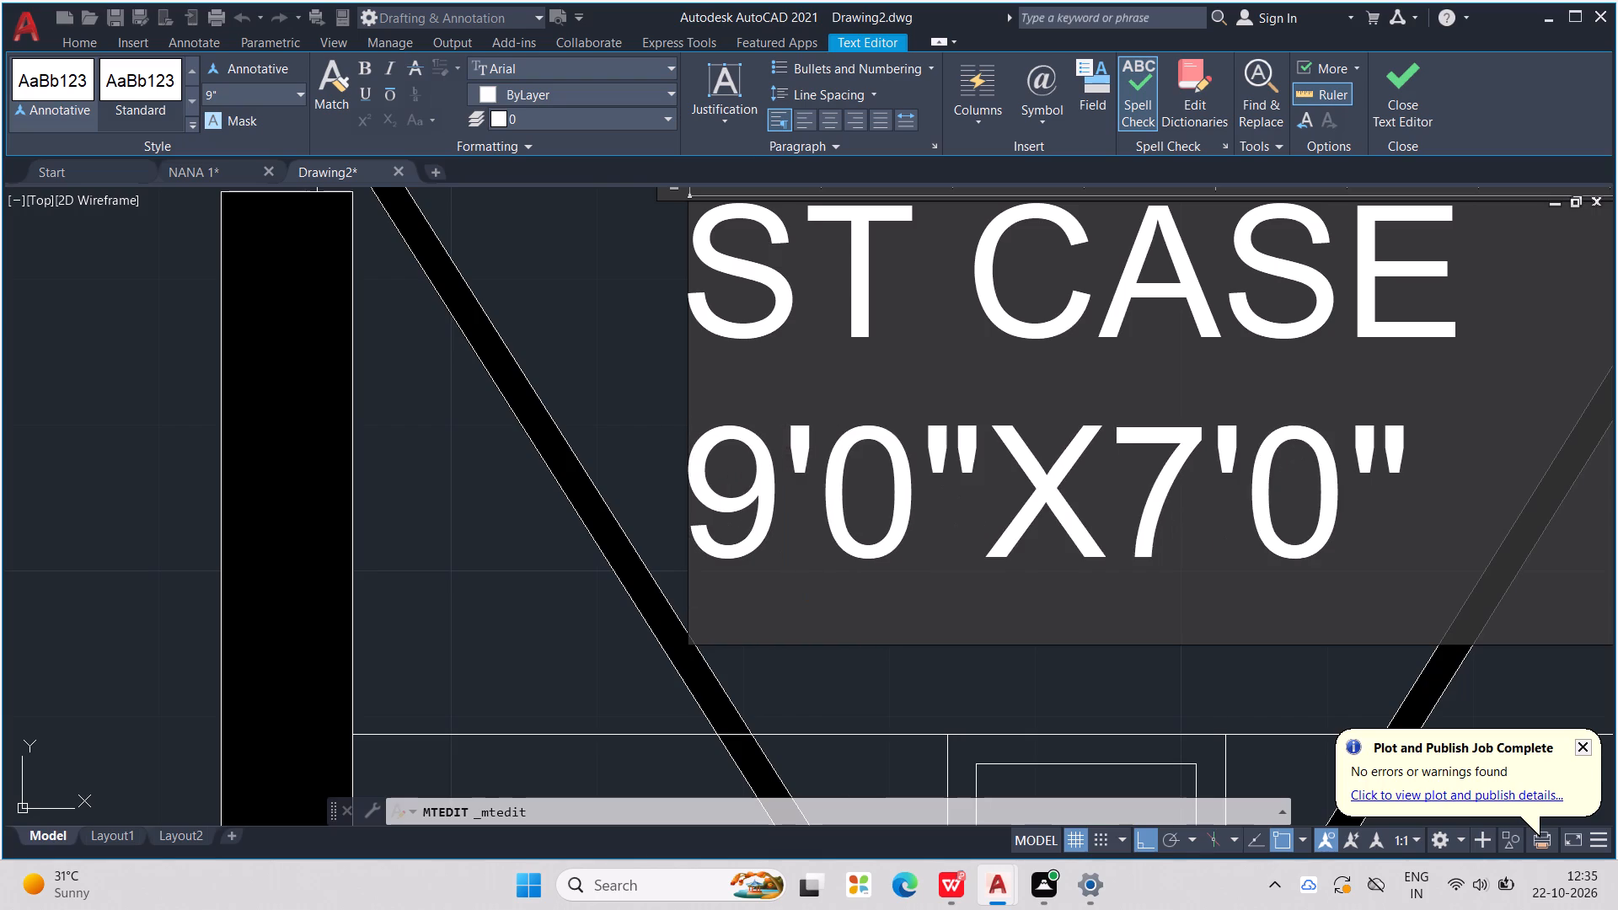
pyautogui.press('Right')
pyautogui.press('Right')
pyautogui.press('Right')
pyautogui.press('Right')
pyautogui.press('BackSpace')
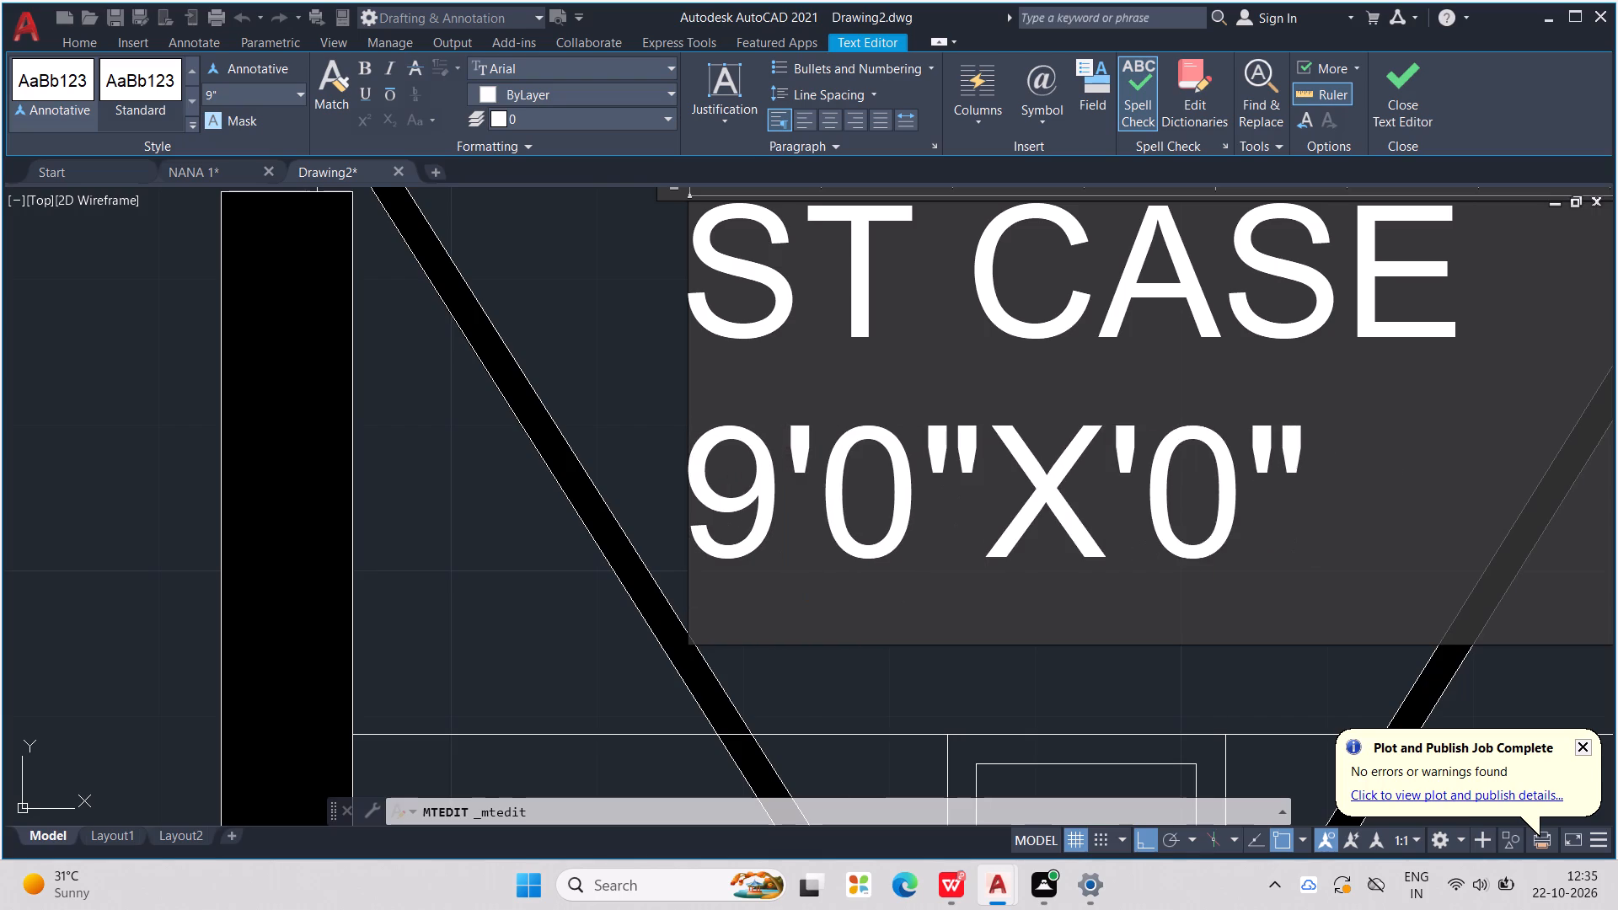
pyautogui.press('1')
pyautogui.press('2')
pyautogui.press('Right')
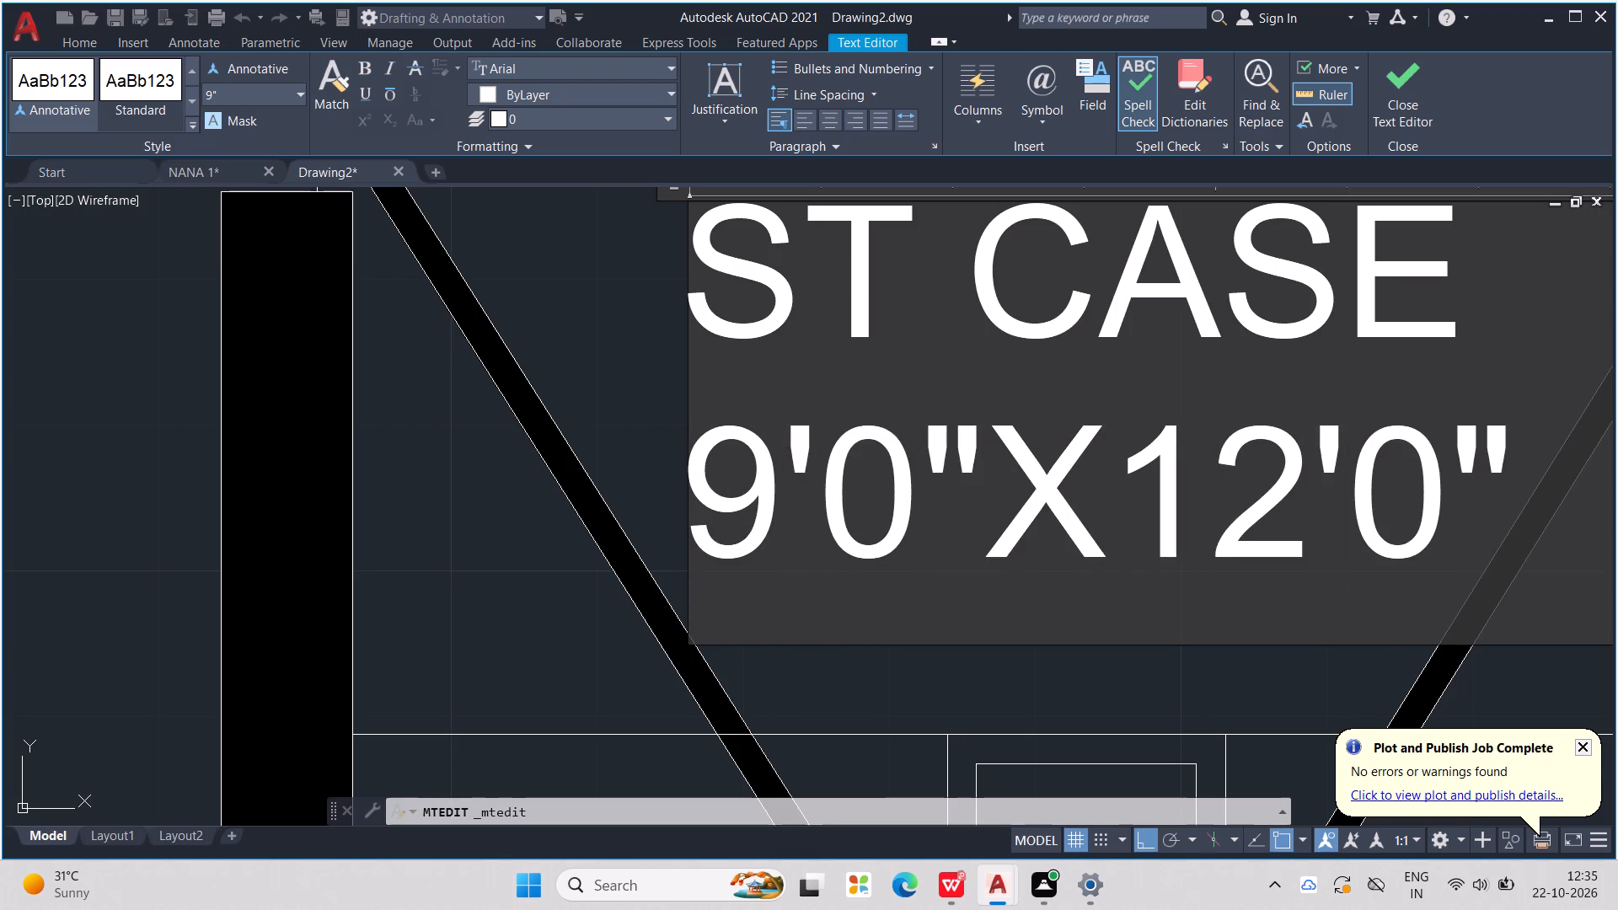
pyautogui.press('Right')
pyautogui.press('BackSpace')
pyautogui.press('6')
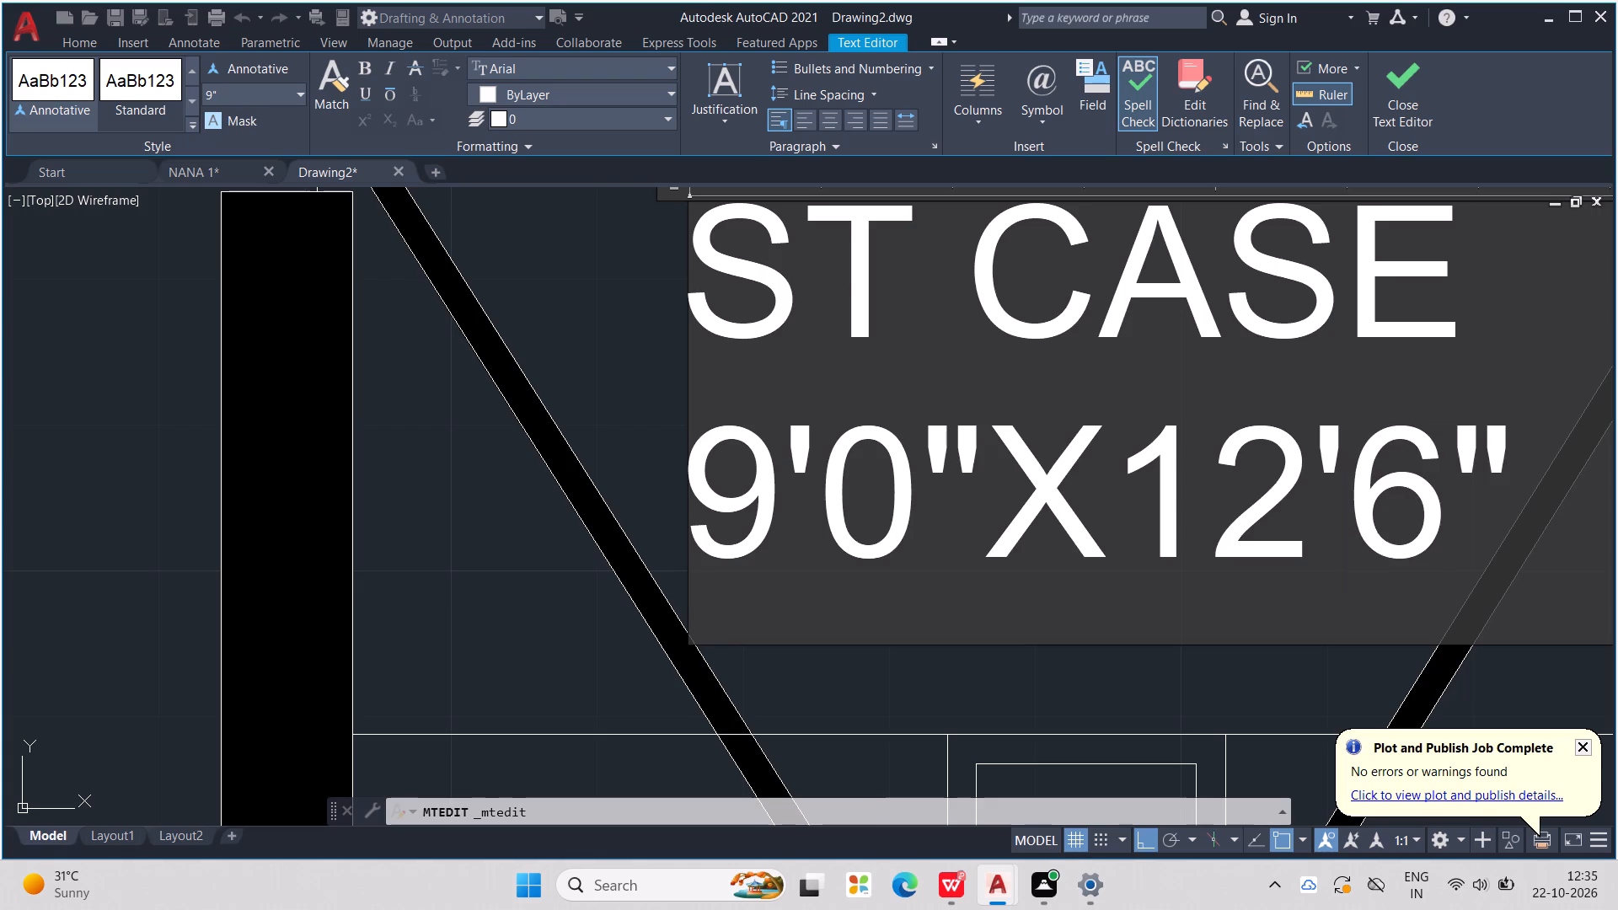
pyautogui.scroll(-3, 754, 490)
pyautogui.click(1256, 472)
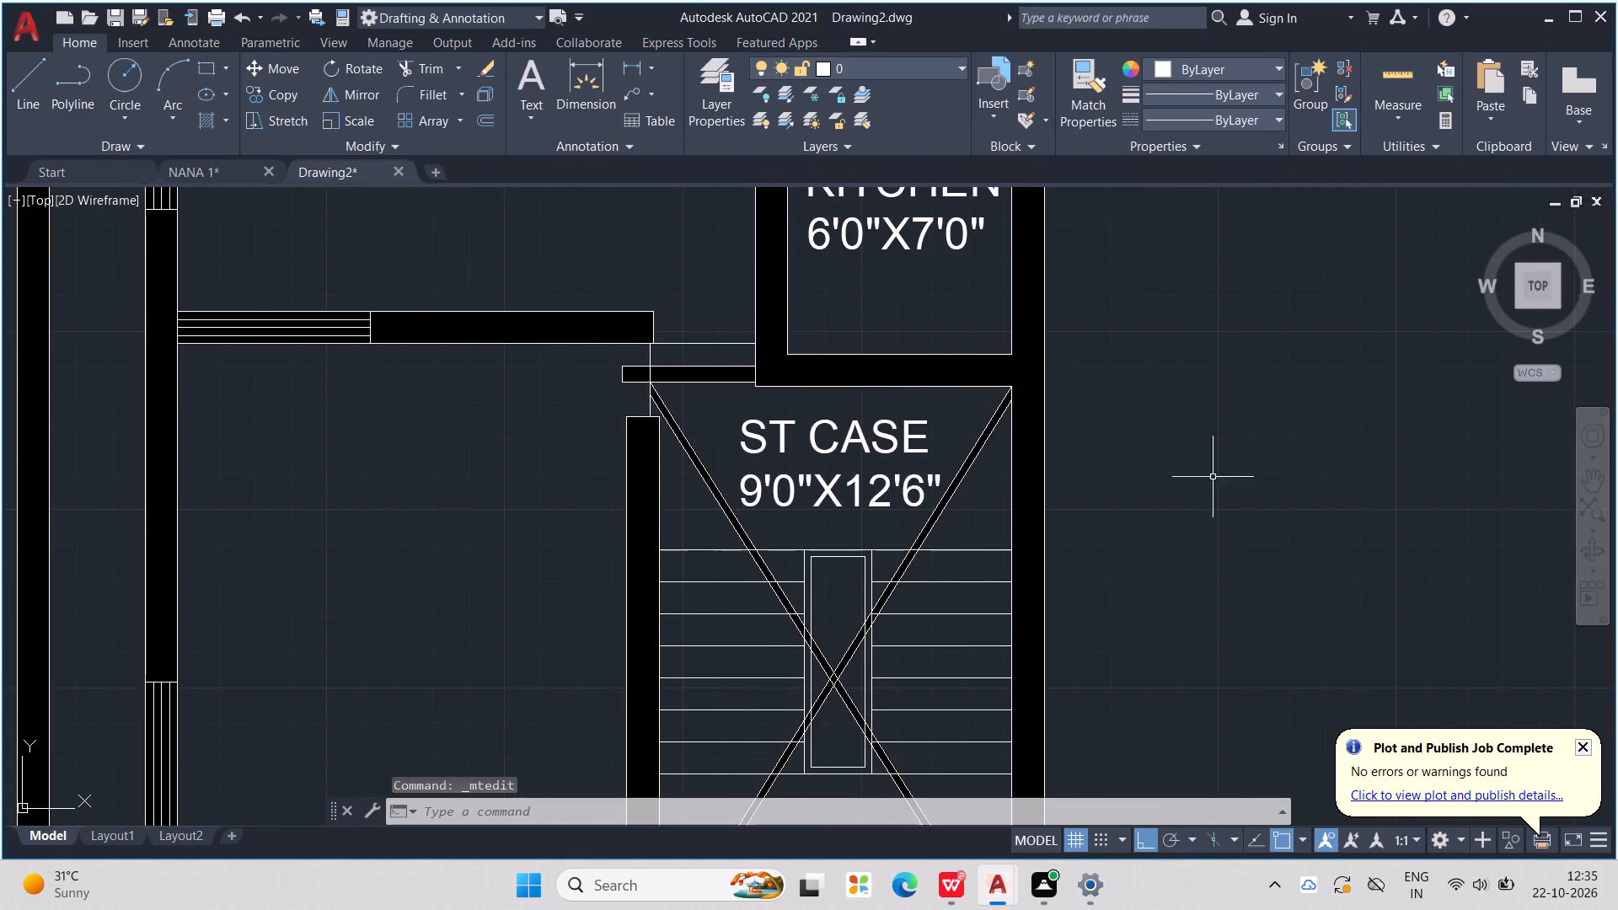
# Nudge the ST CASE label slightly up and to the left within the top of the staircase.
pyautogui.click(865, 499)
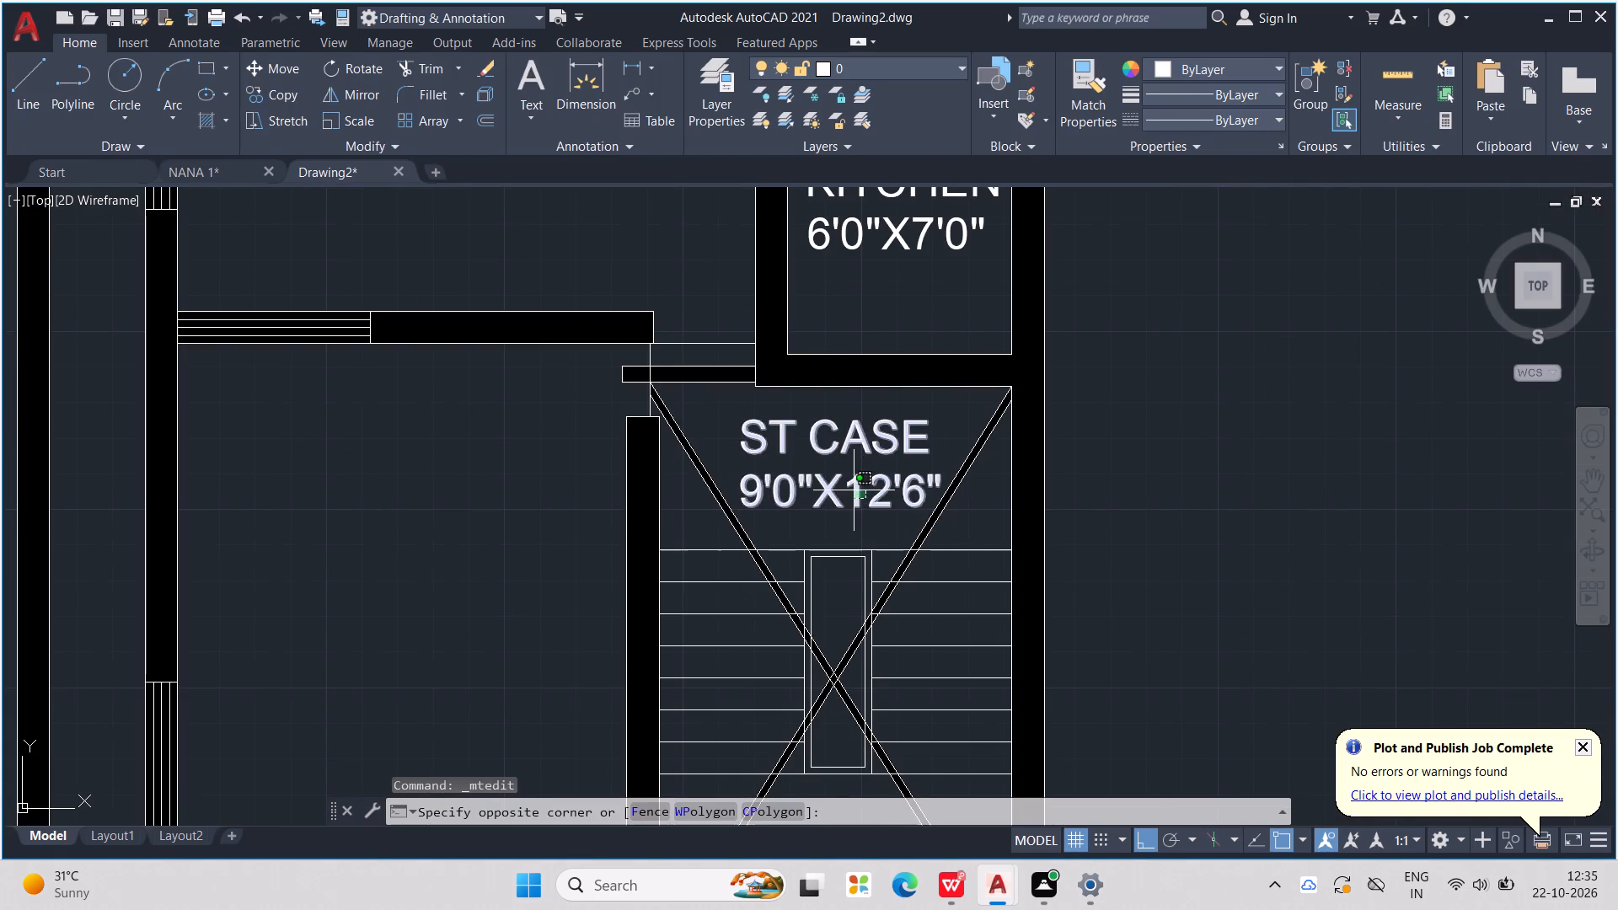
pyautogui.click(852, 490)
pyautogui.moveTo(754, 493); pyautogui.dragTo(755, 490)
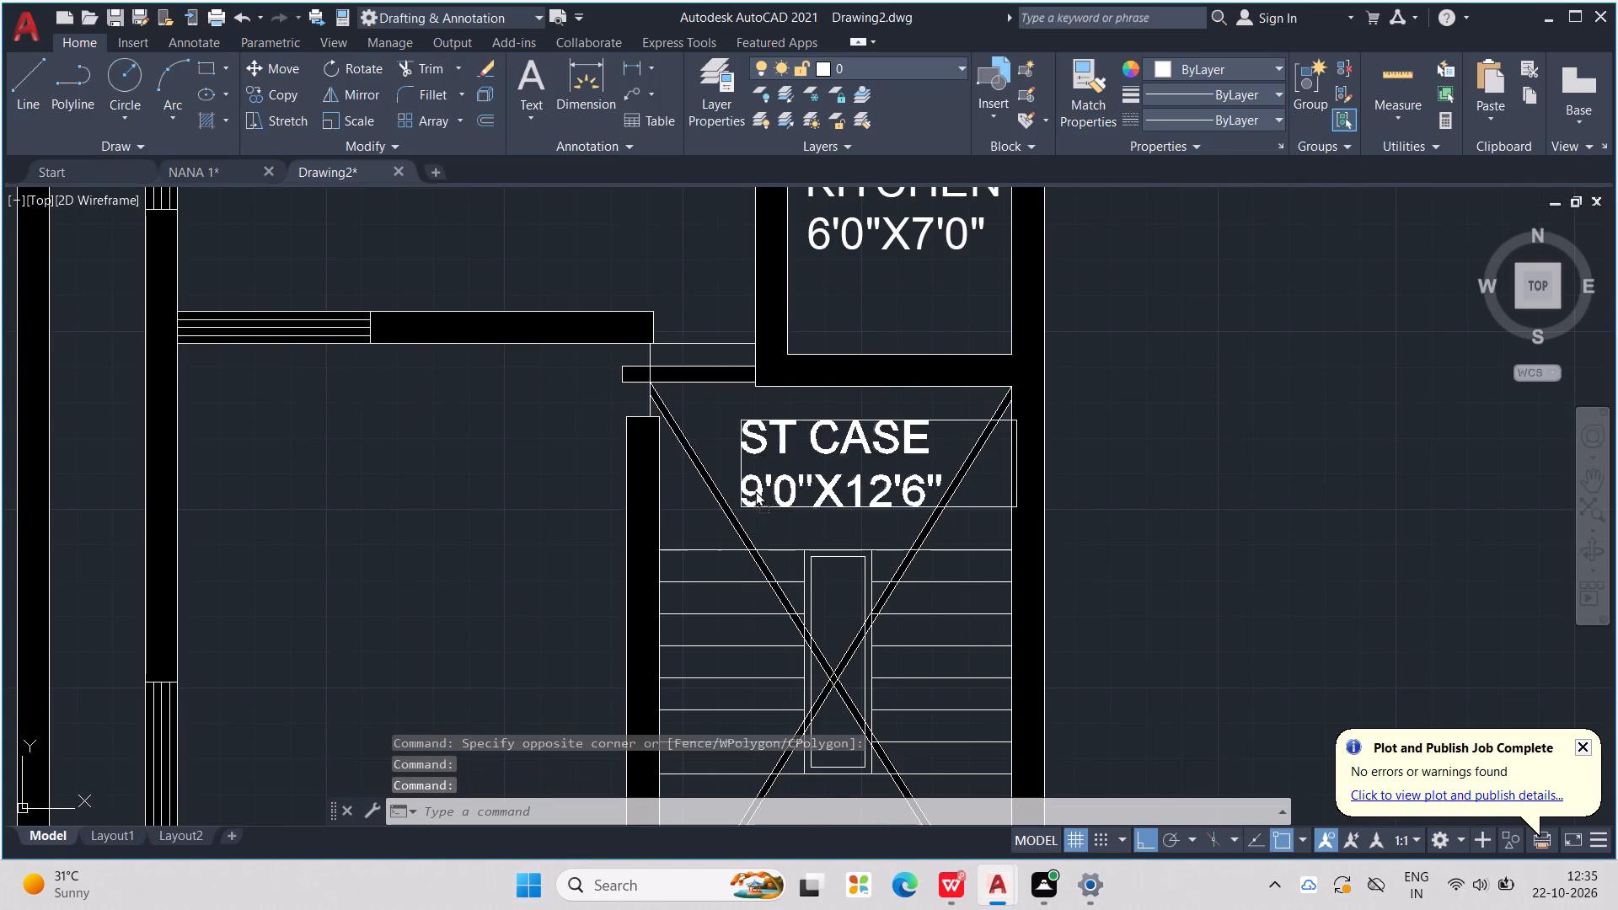
pyautogui.moveTo(755, 490); pyautogui.dragTo(739, 477)
# Copy the ST CASE 9'0"X12'6" label and place the copy in the middle of the large room west of the kitchen.
pyautogui.scroll(-1, 811, 473)
pyautogui.moveTo(832, 513); pyautogui.dragTo(838, 513, button='middle')
pyautogui.scroll(-1, 837, 513)
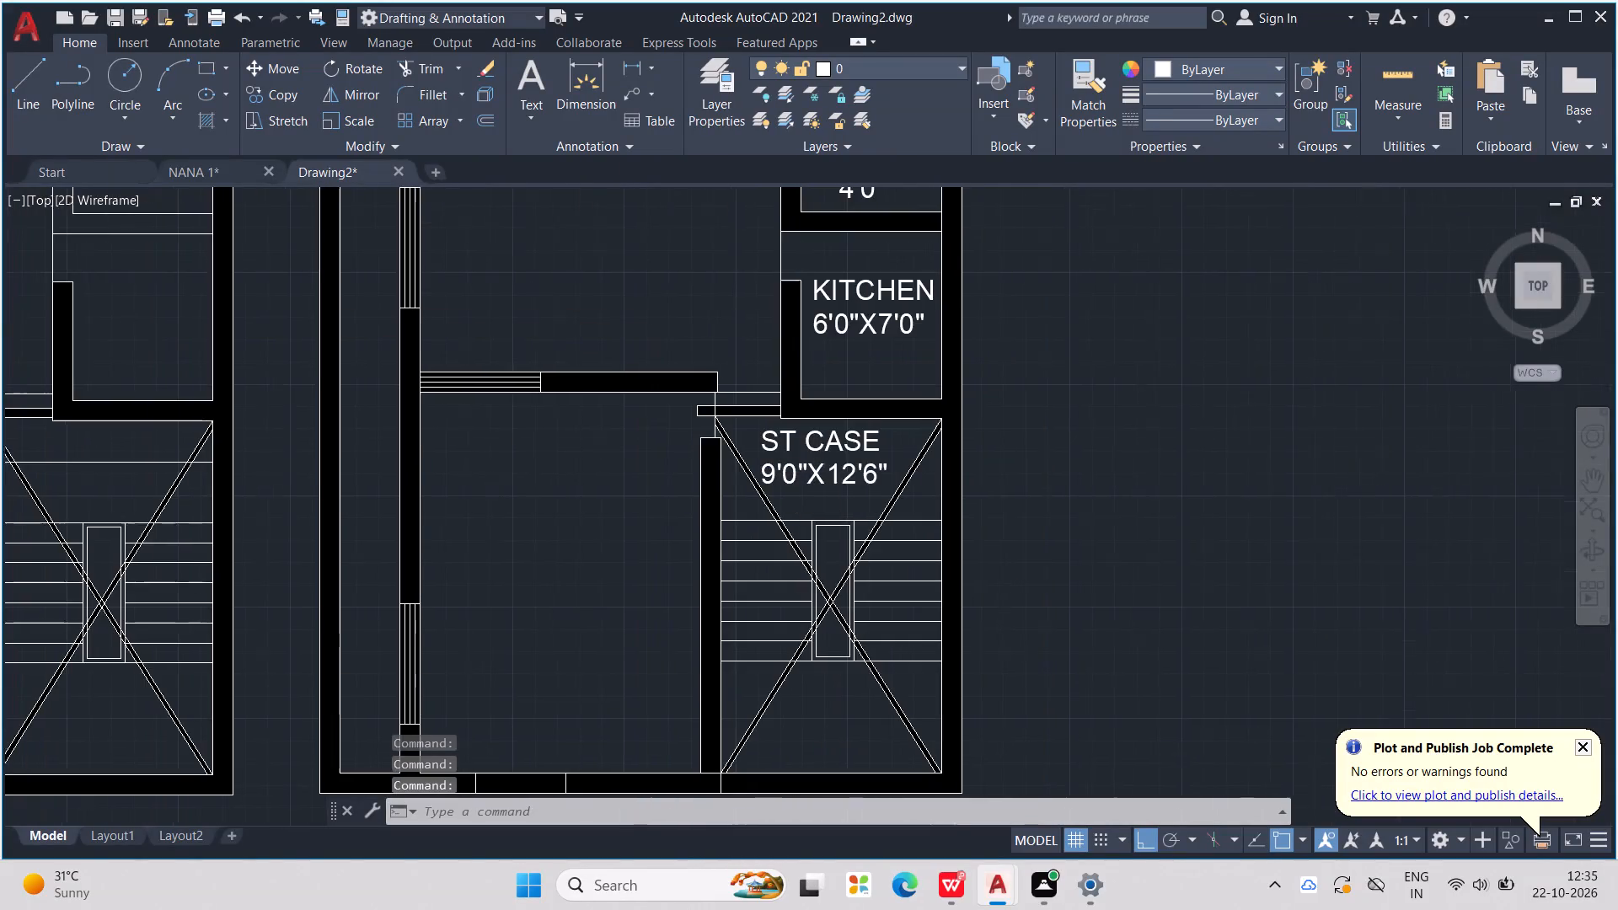
pyautogui.moveTo(838, 513); pyautogui.dragTo(1229, 608, button='middle')
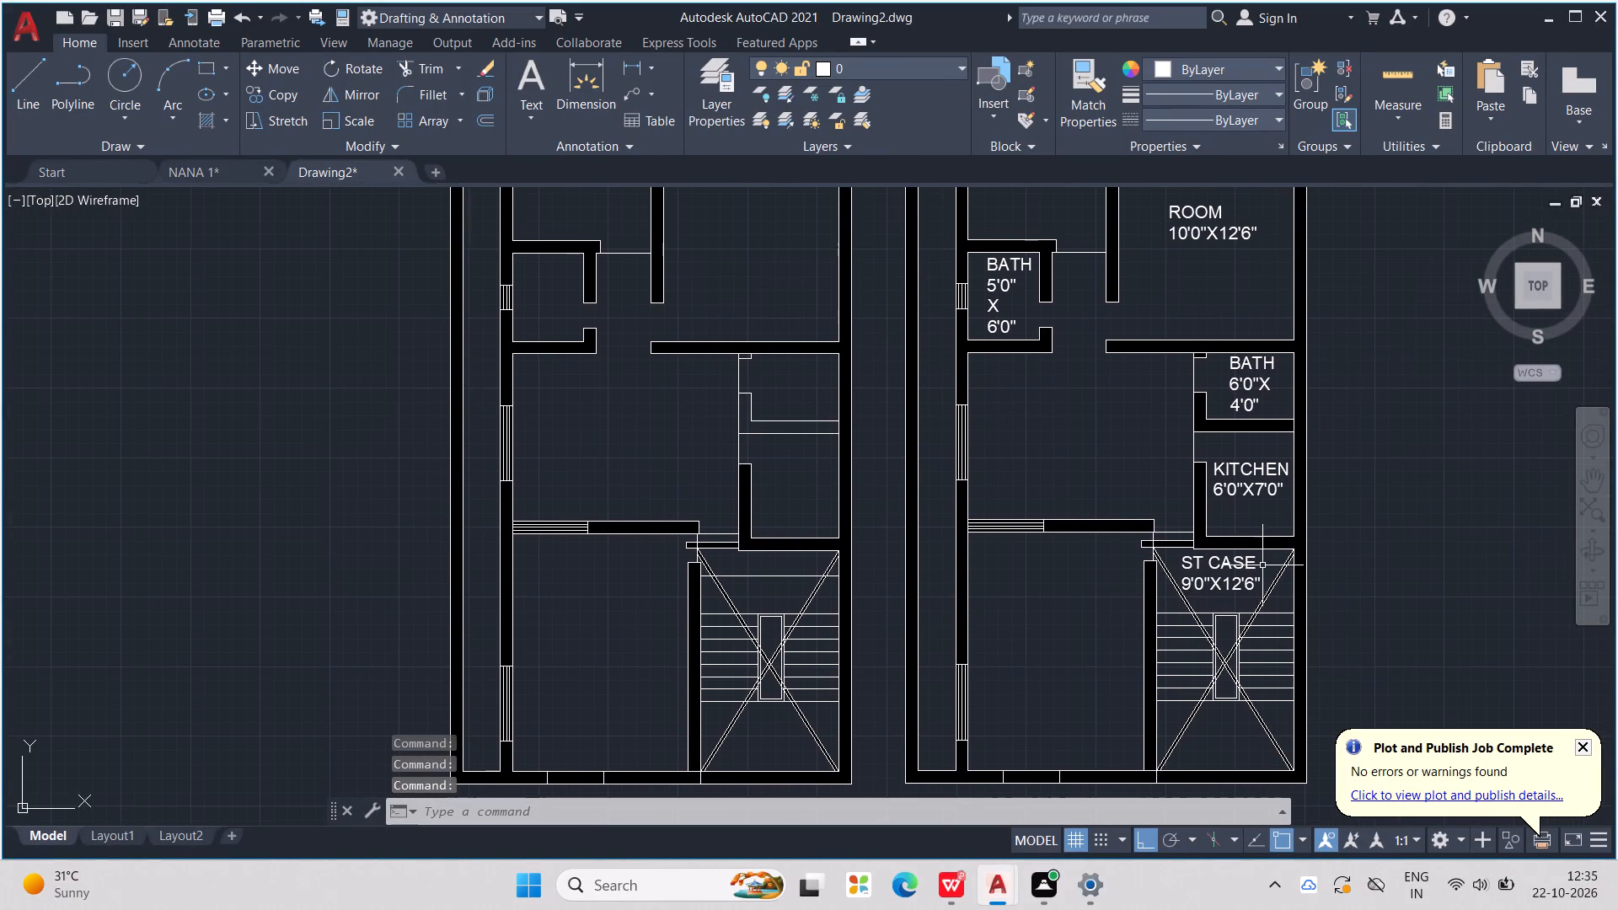
pyautogui.click(1212, 568)
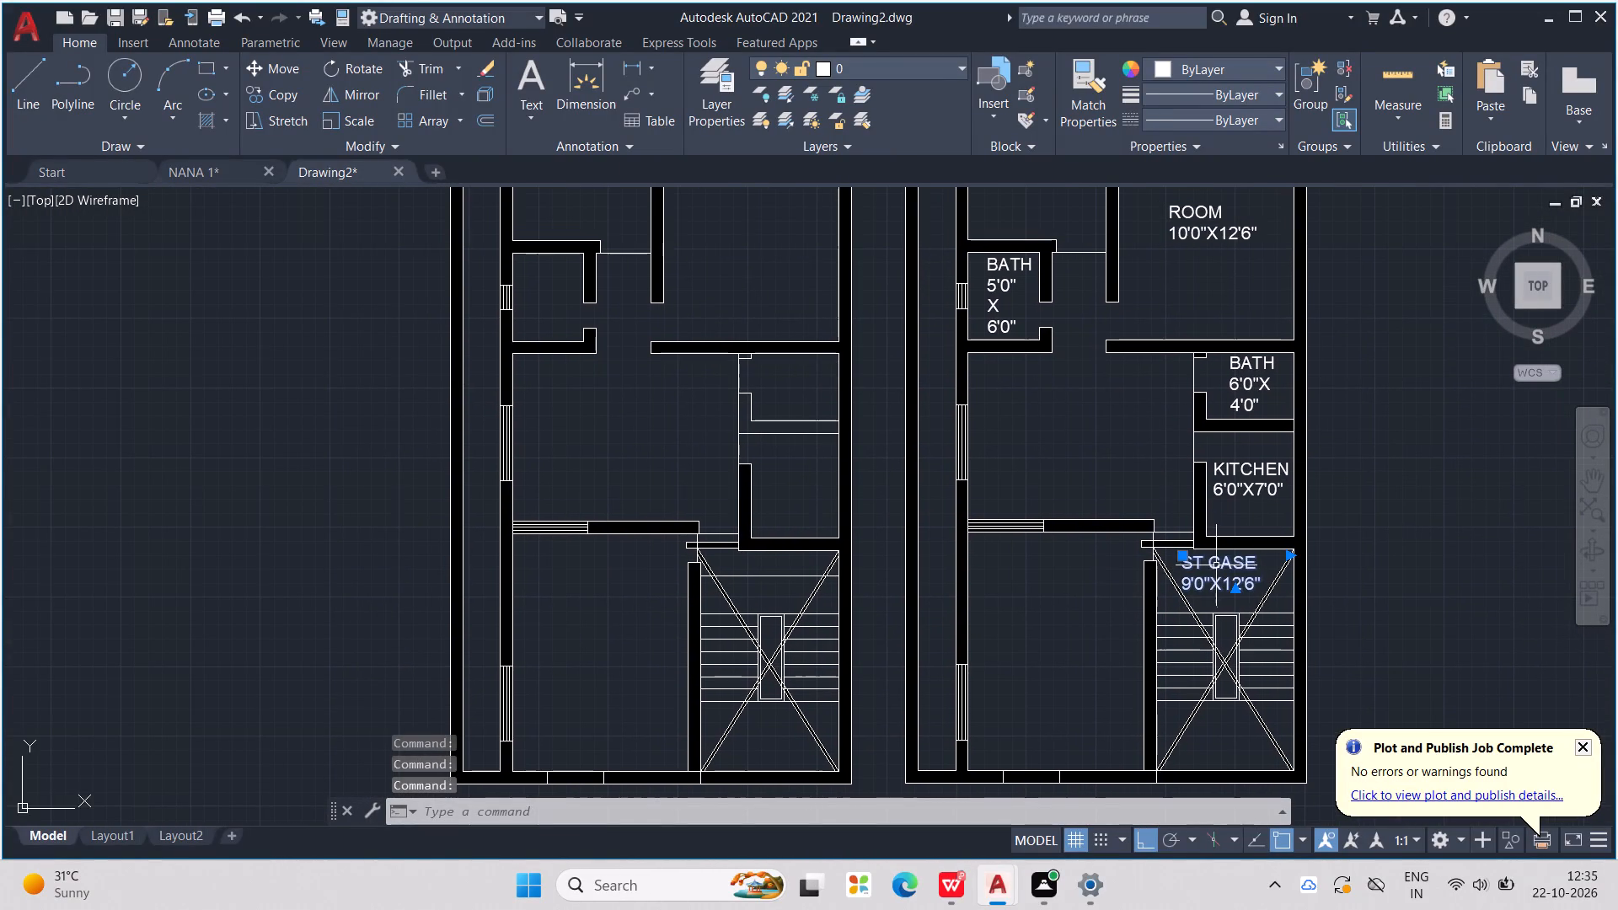
pyautogui.hotkey('ctrl', 'c')
pyautogui.hotkey('ctrl', 'v')
pyautogui.keyDown('ctrl'); pyautogui.moveTo(1174, 547); pyautogui.dragTo(1101, 510); pyautogui.keyUp('ctrl')
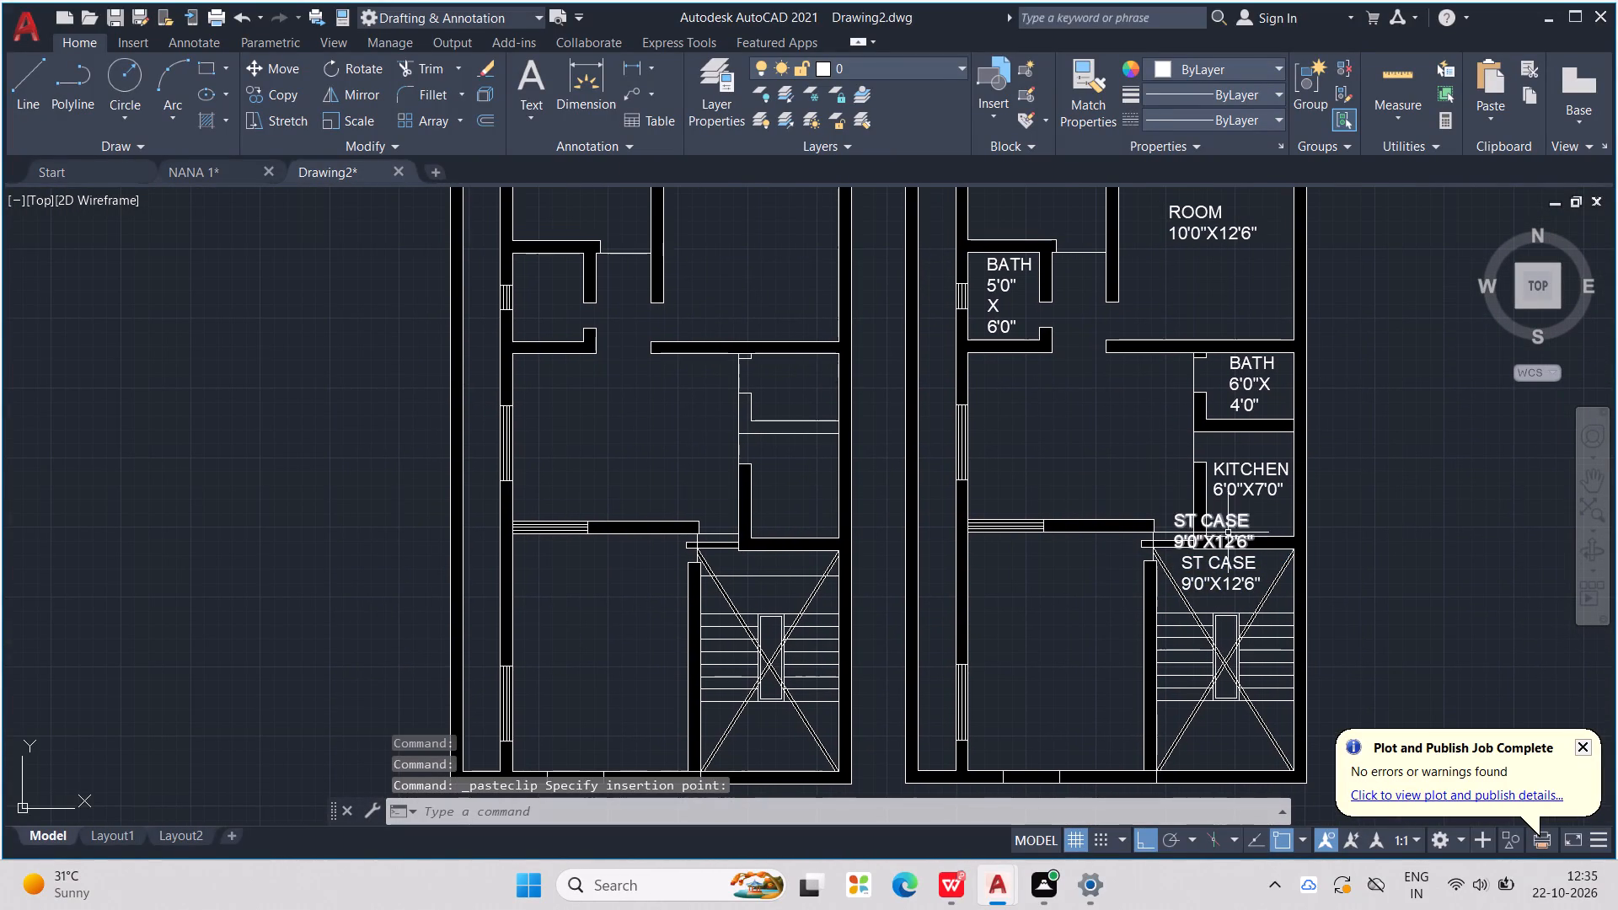
pyautogui.click(1224, 521)
pyautogui.moveTo(1224, 522); pyautogui.dragTo(1137, 471)
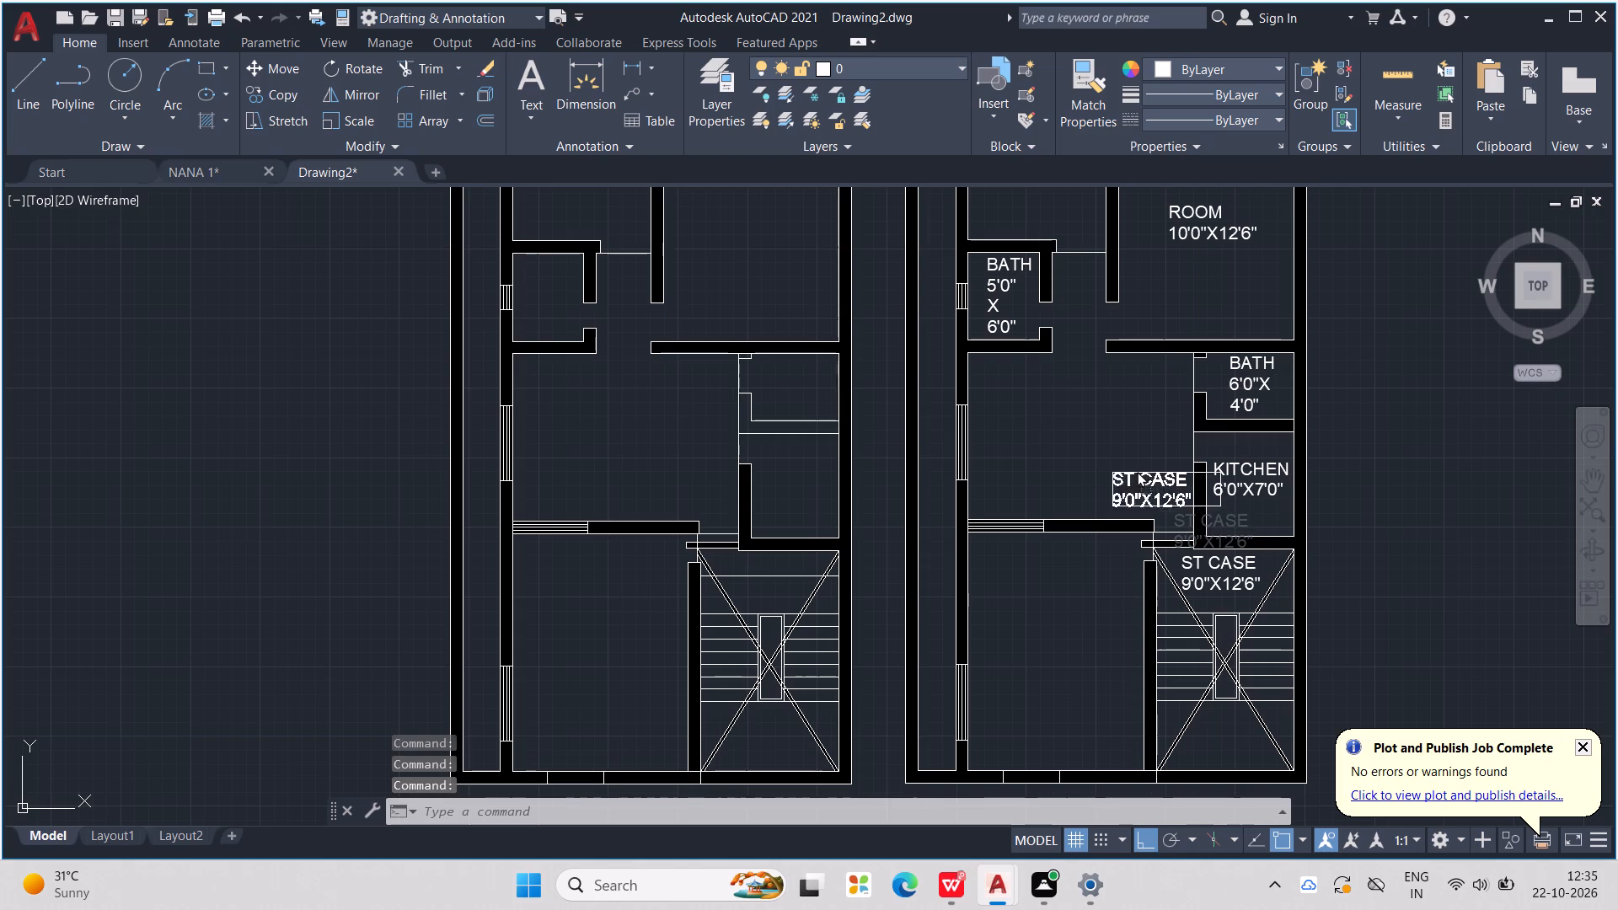
pyautogui.moveTo(1137, 471); pyautogui.dragTo(1066, 430)
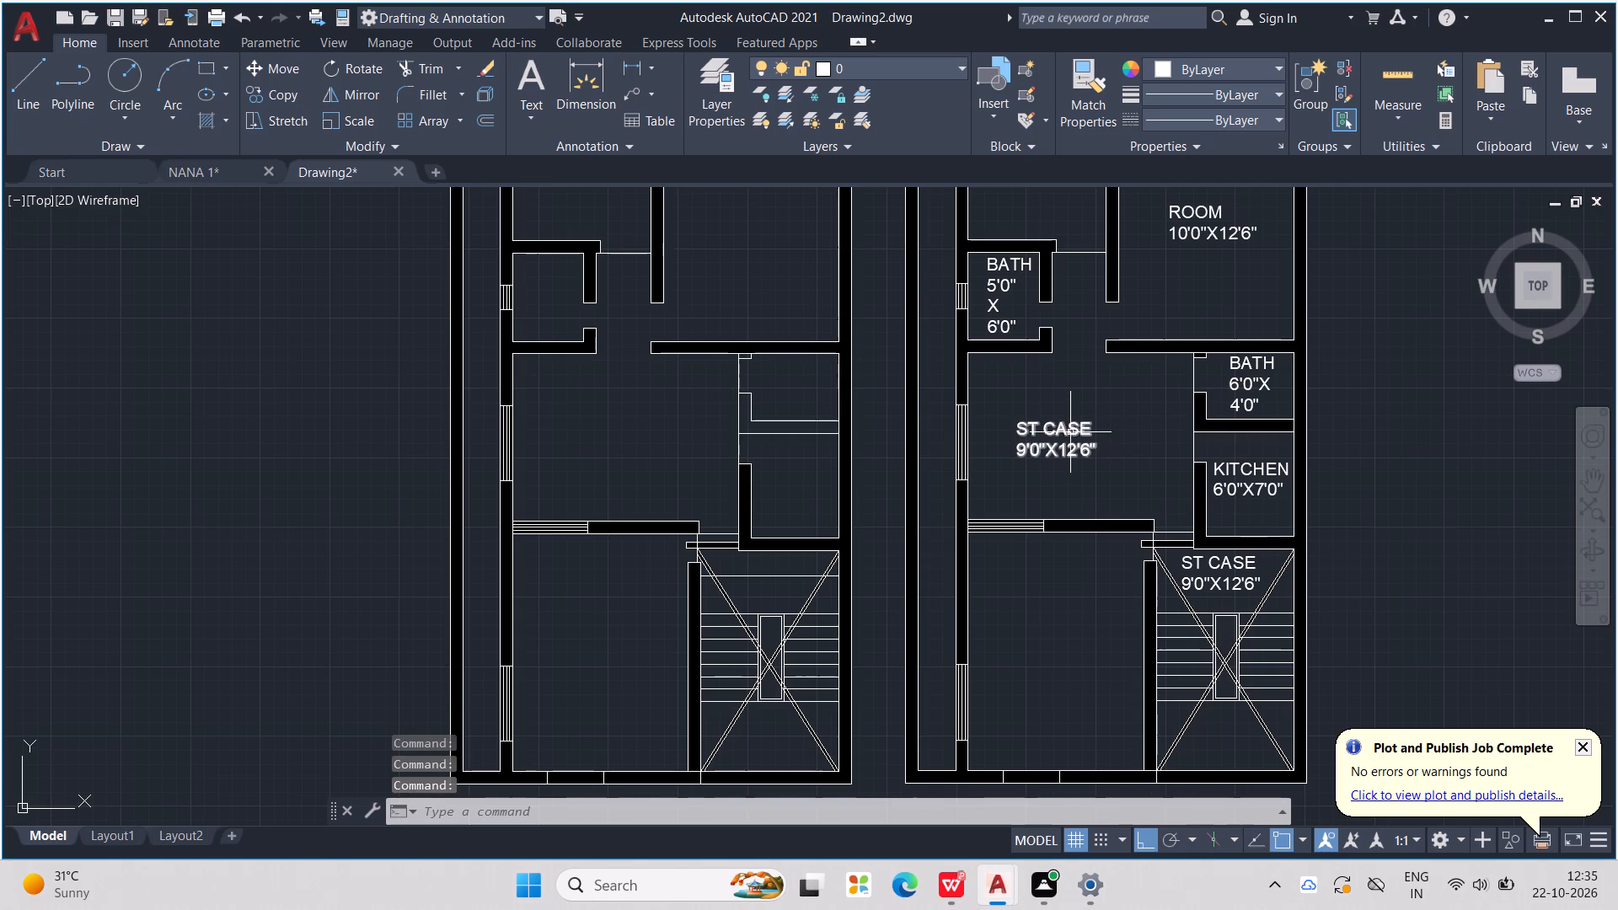
# Replace ST CASE with LOUNGE in the label copied into the room west of the kitchen, keeping the dimensions on the second line.
pyautogui.doubleClick(1070, 431)
pyautogui.scroll(2, 1070, 431)
pyautogui.moveTo(1107, 429); pyautogui.dragTo(919, 465)
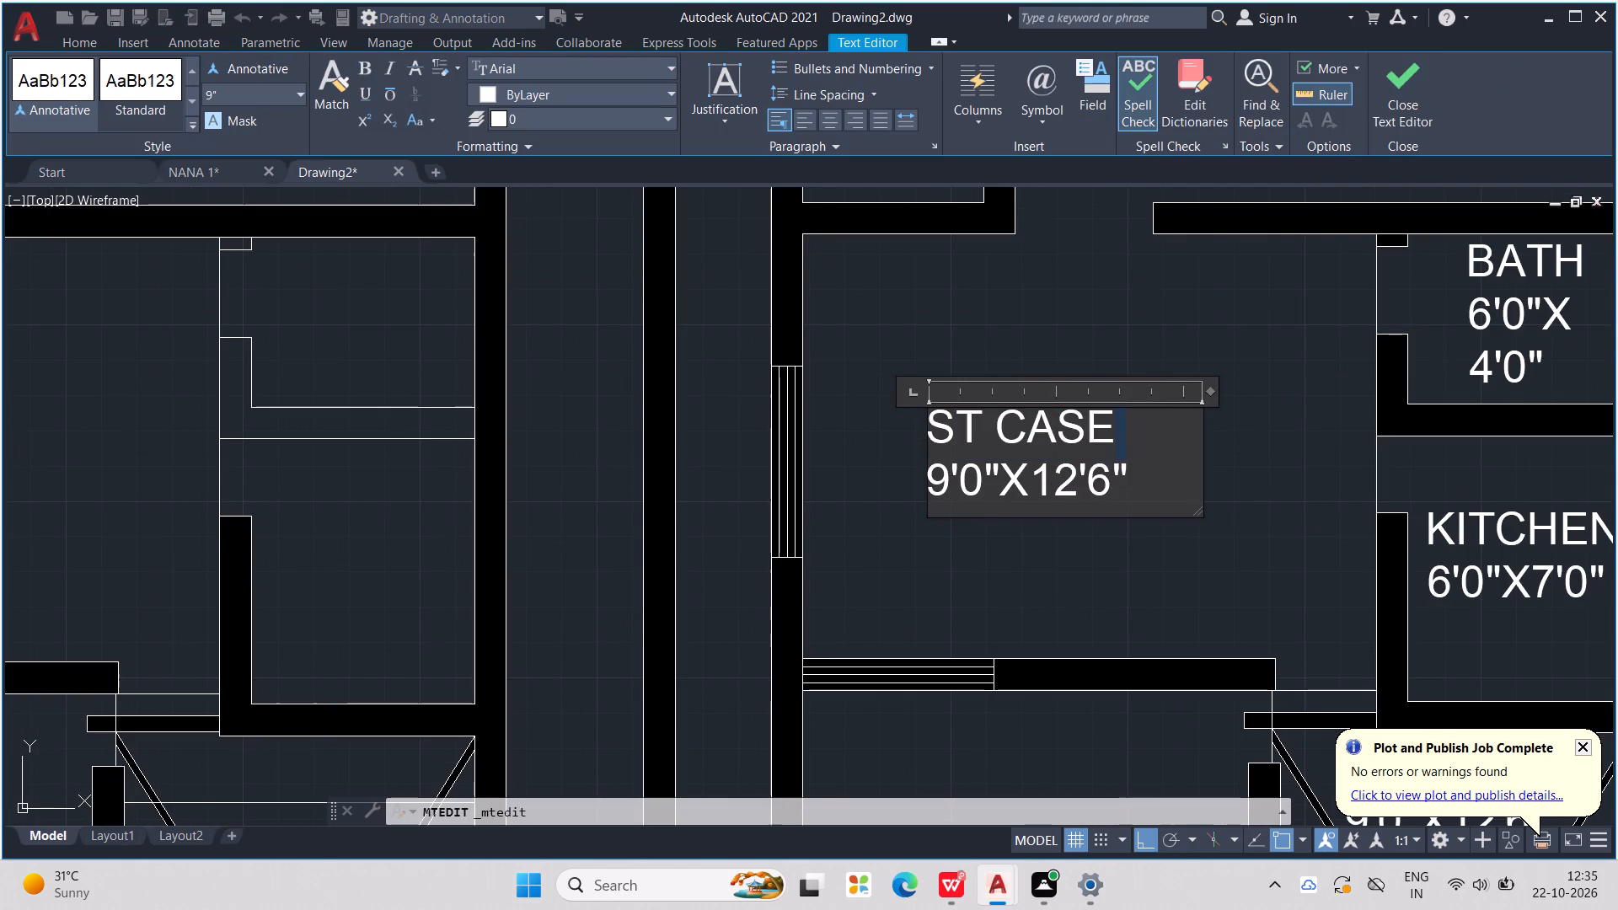
pyautogui.moveTo(919, 465); pyautogui.dragTo(912, 470)
pyautogui.write('LOUNGE')
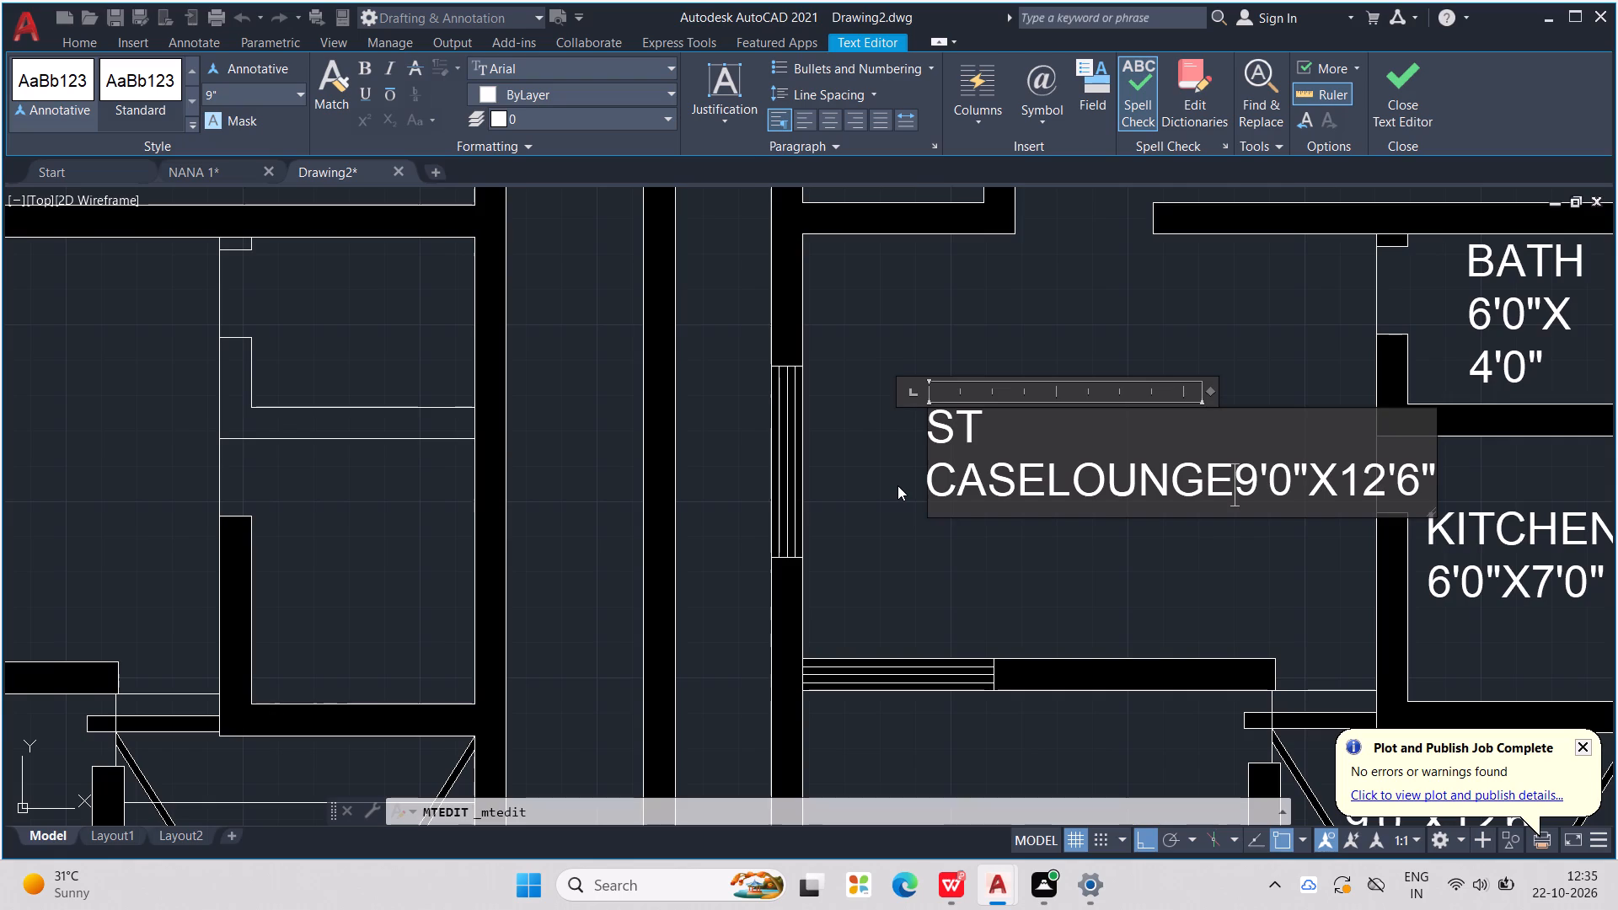
pyautogui.press('BackSpace')
pyautogui.press('BackSpace')
pyautogui.press('BackSpace')
pyautogui.press('BackSpace')
pyautogui.press('BackSpace')
pyautogui.press('BackSpace')
pyautogui.press('BackSpace')
pyautogui.press('BackSpace')
pyautogui.press('BackSpace')
pyautogui.press('BackSpace')
pyautogui.press('BackSpace')
pyautogui.press('BackSpace')
pyautogui.press('BackSpace')
pyautogui.press('BackSpace')
pyautogui.press('BackSpace')
pyautogui.press('BackSpace')
pyautogui.press('BackSpace')
pyautogui.press('BackSpace')
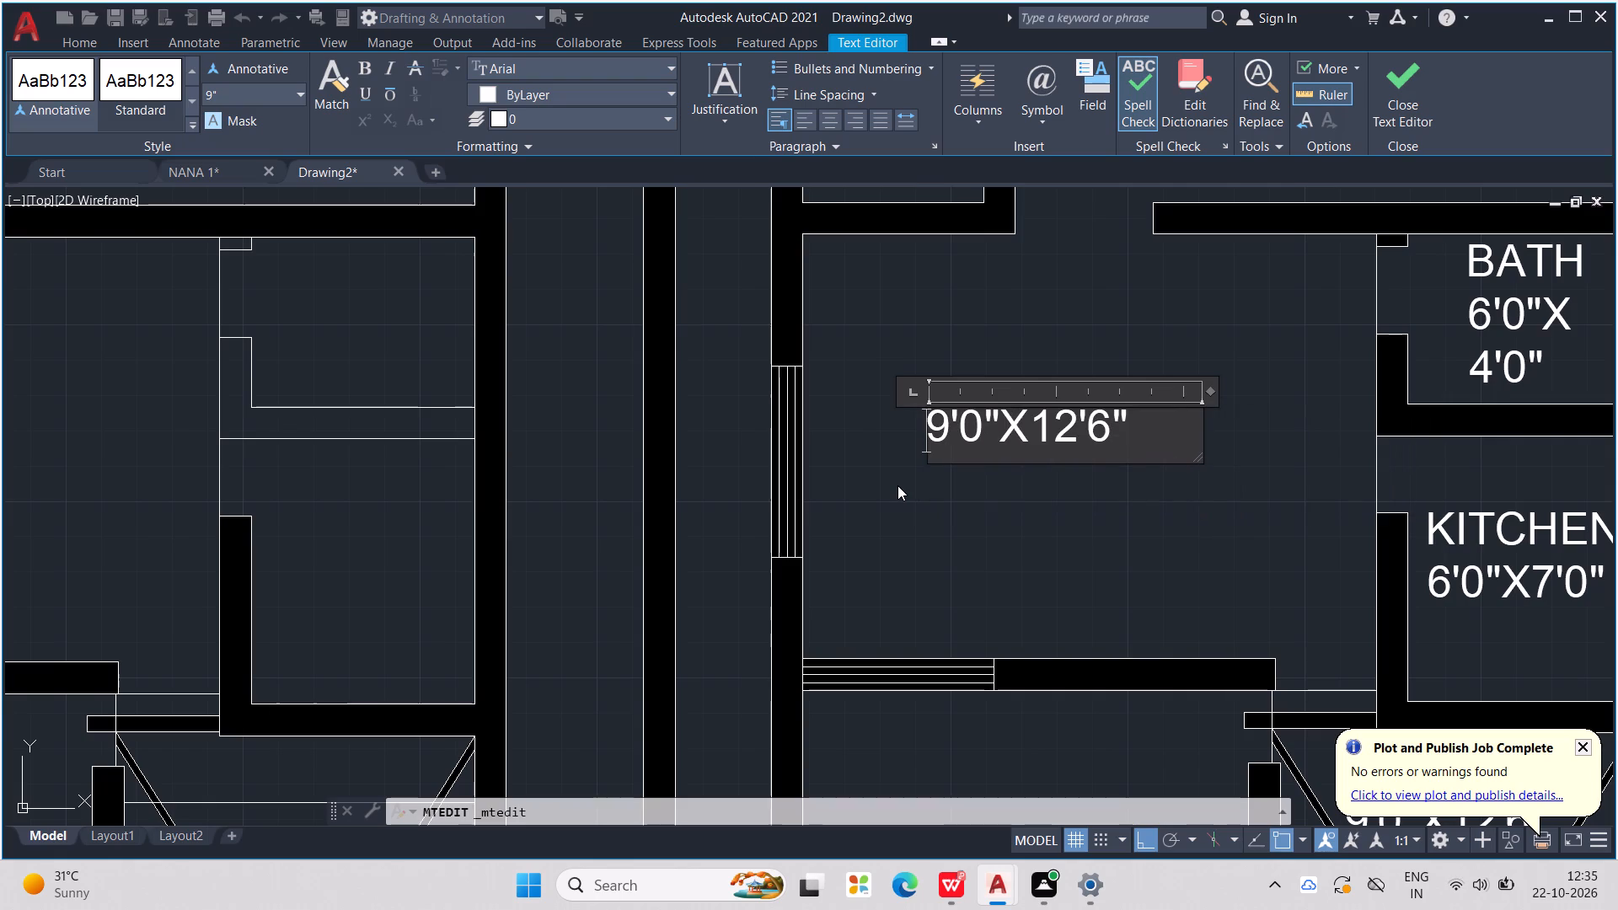
pyautogui.write('LOUNGE')
pyautogui.press('space')
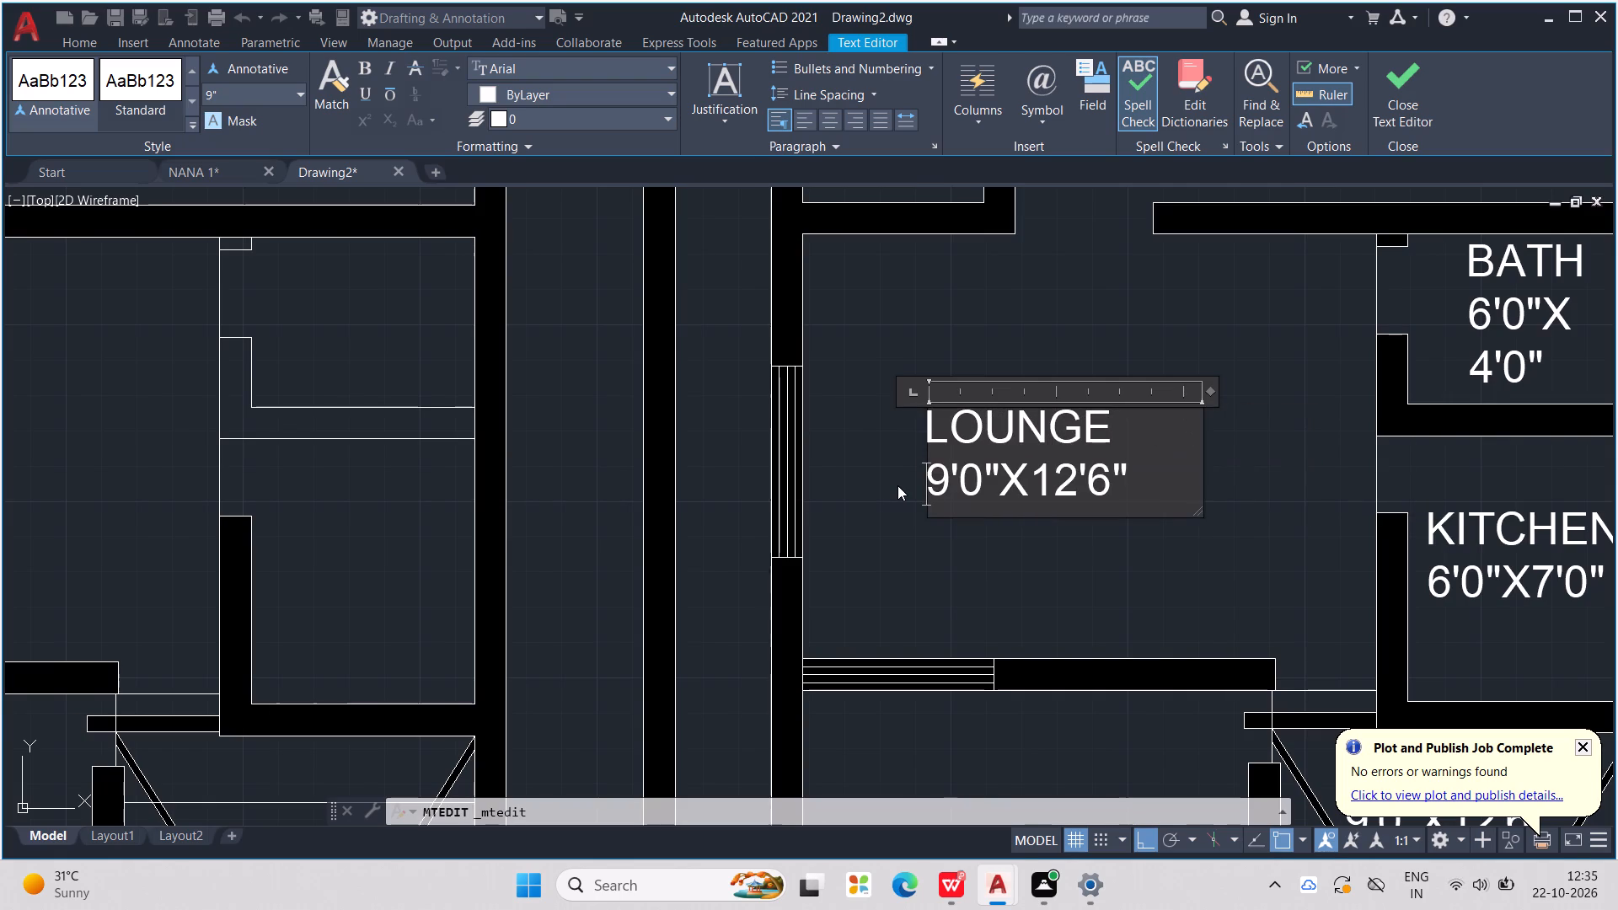
# Set the dimensions in the LOUNGE label to 13'6"X10'0".
pyautogui.press('Down')
pyautogui.press('Right')
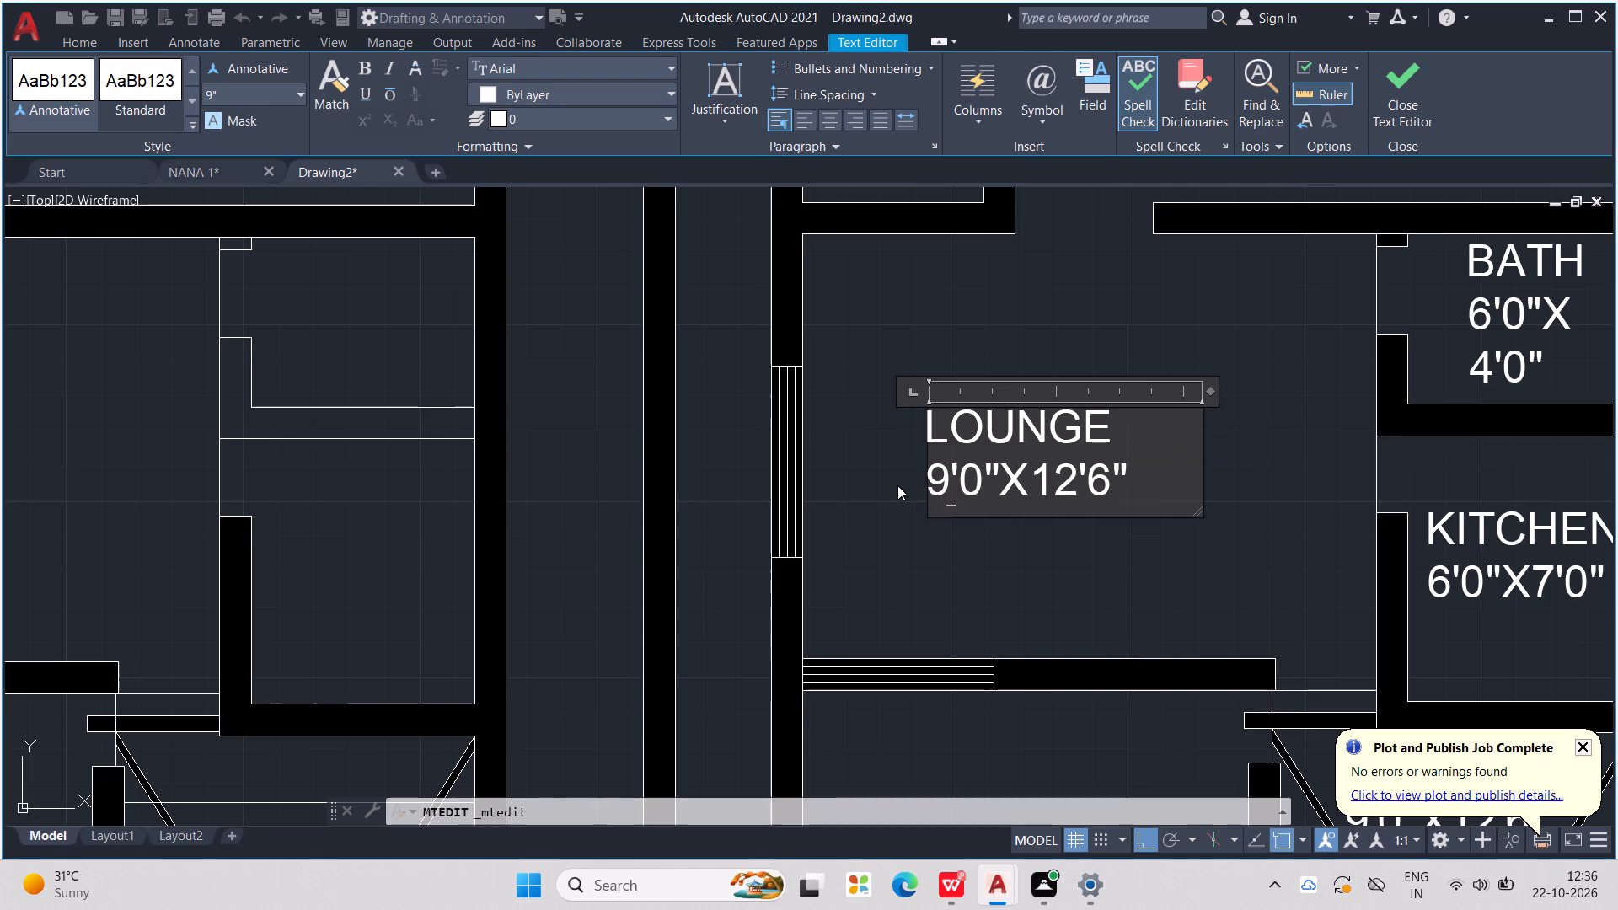
pyautogui.press('BackSpace')
pyautogui.write('13')
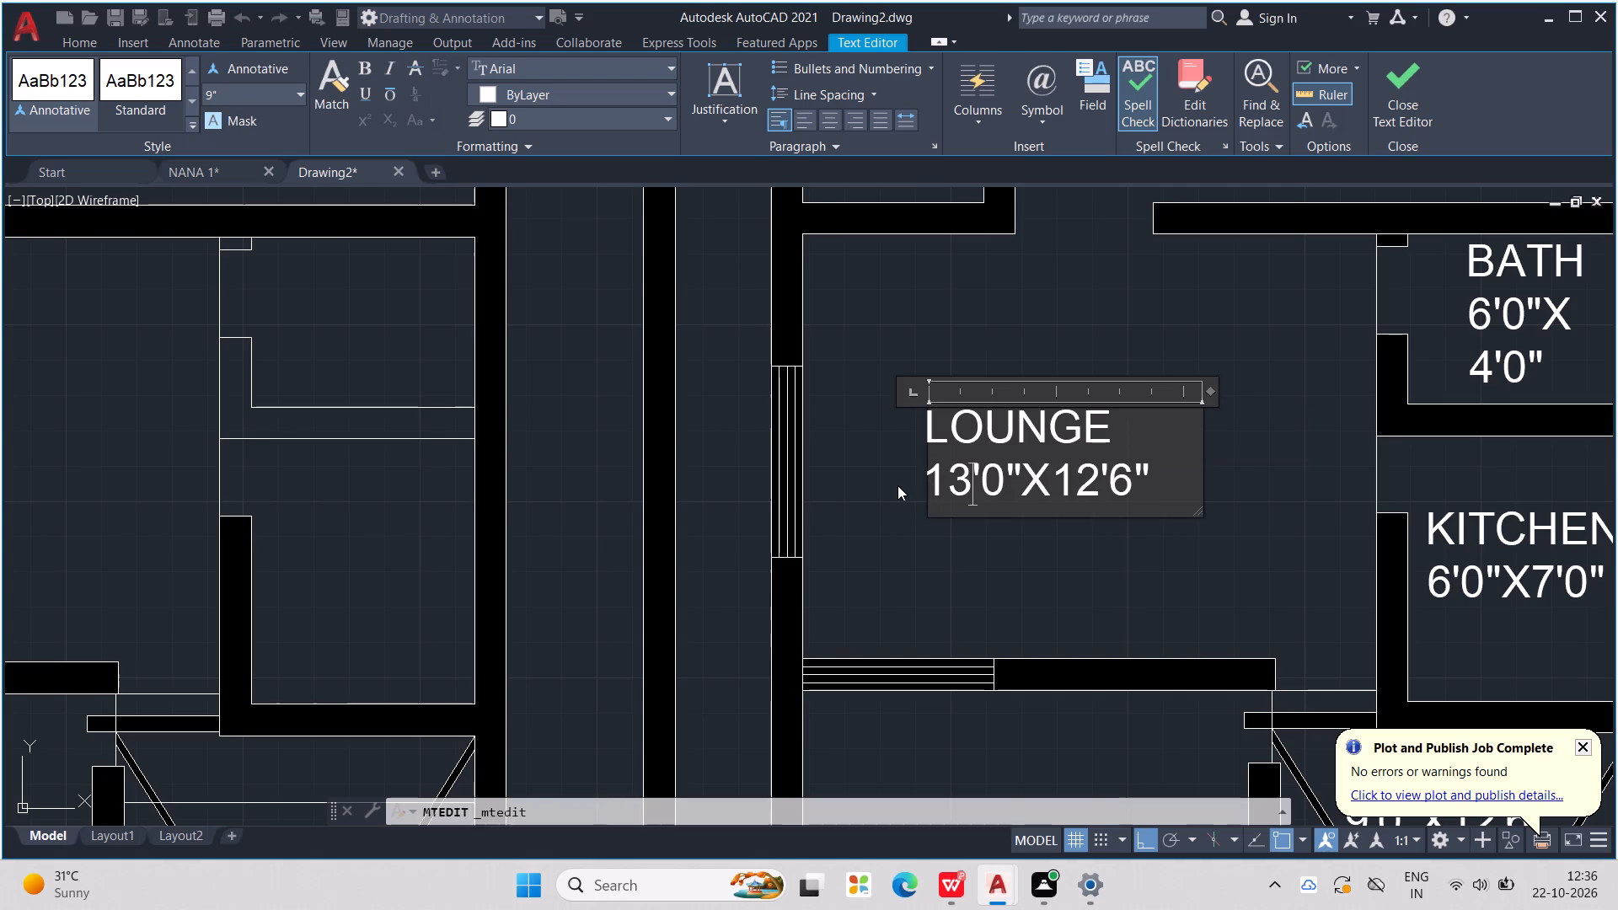
pyautogui.press('Right')
pyautogui.press('Right')
pyautogui.press('BackSpace')
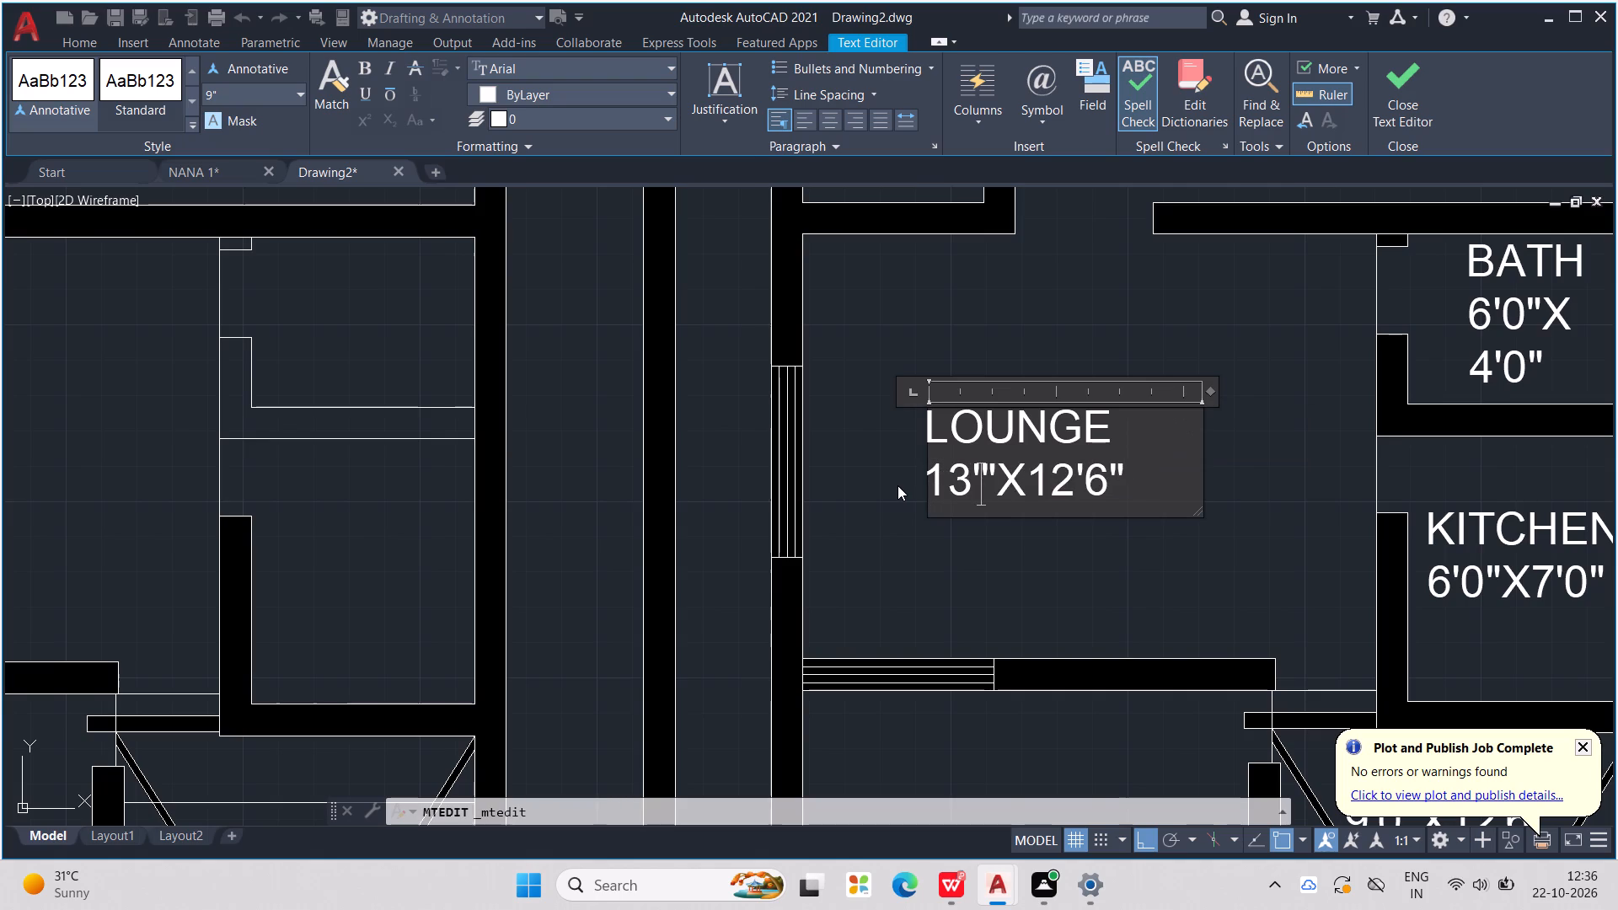
pyautogui.press('6')
pyautogui.press('Right')
pyautogui.press('Right')
pyautogui.press('Right')
pyautogui.press('Right')
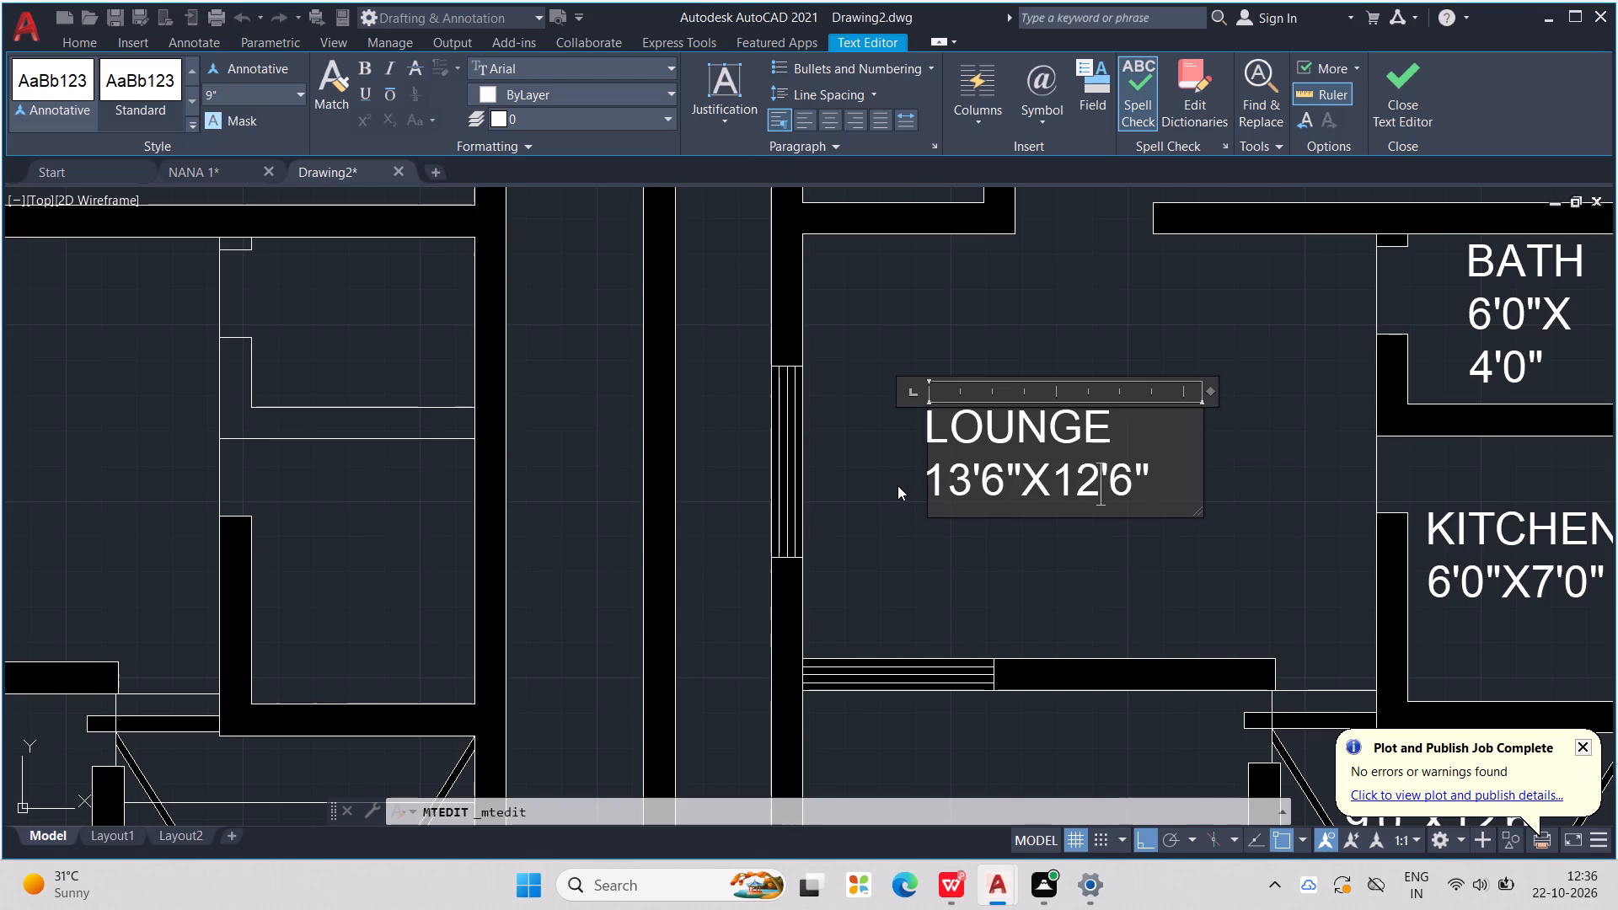
pyautogui.press('BackSpace')
pyautogui.press('0')
pyautogui.press('Right')
pyautogui.press('Right')
pyautogui.press('BackSpace')
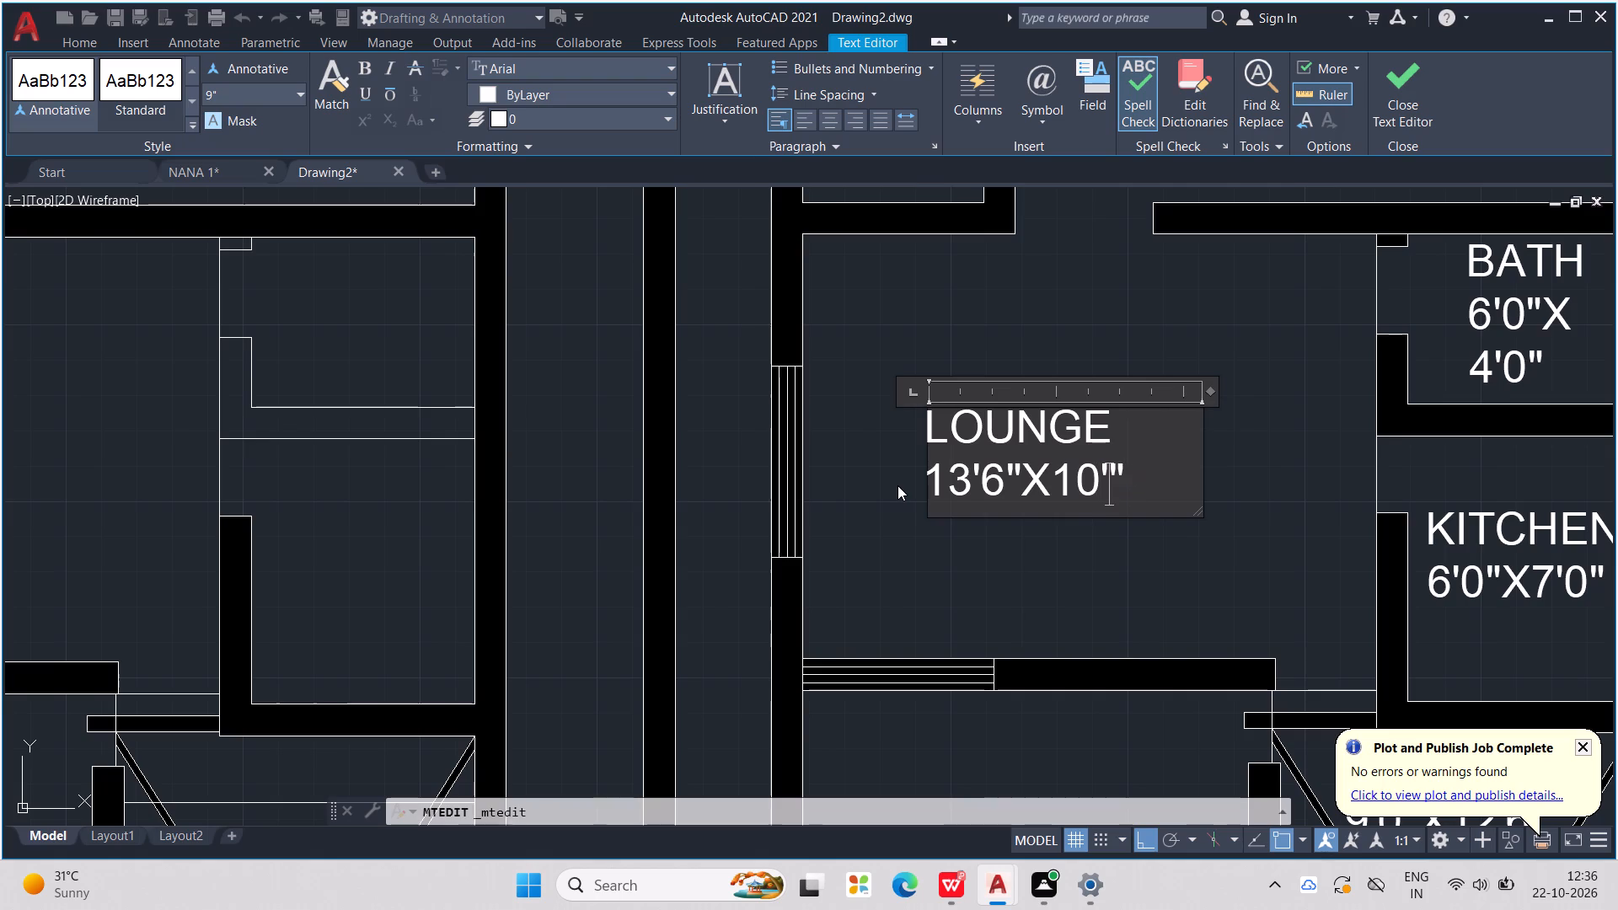
pyautogui.press('0')
pyautogui.click(982, 359)
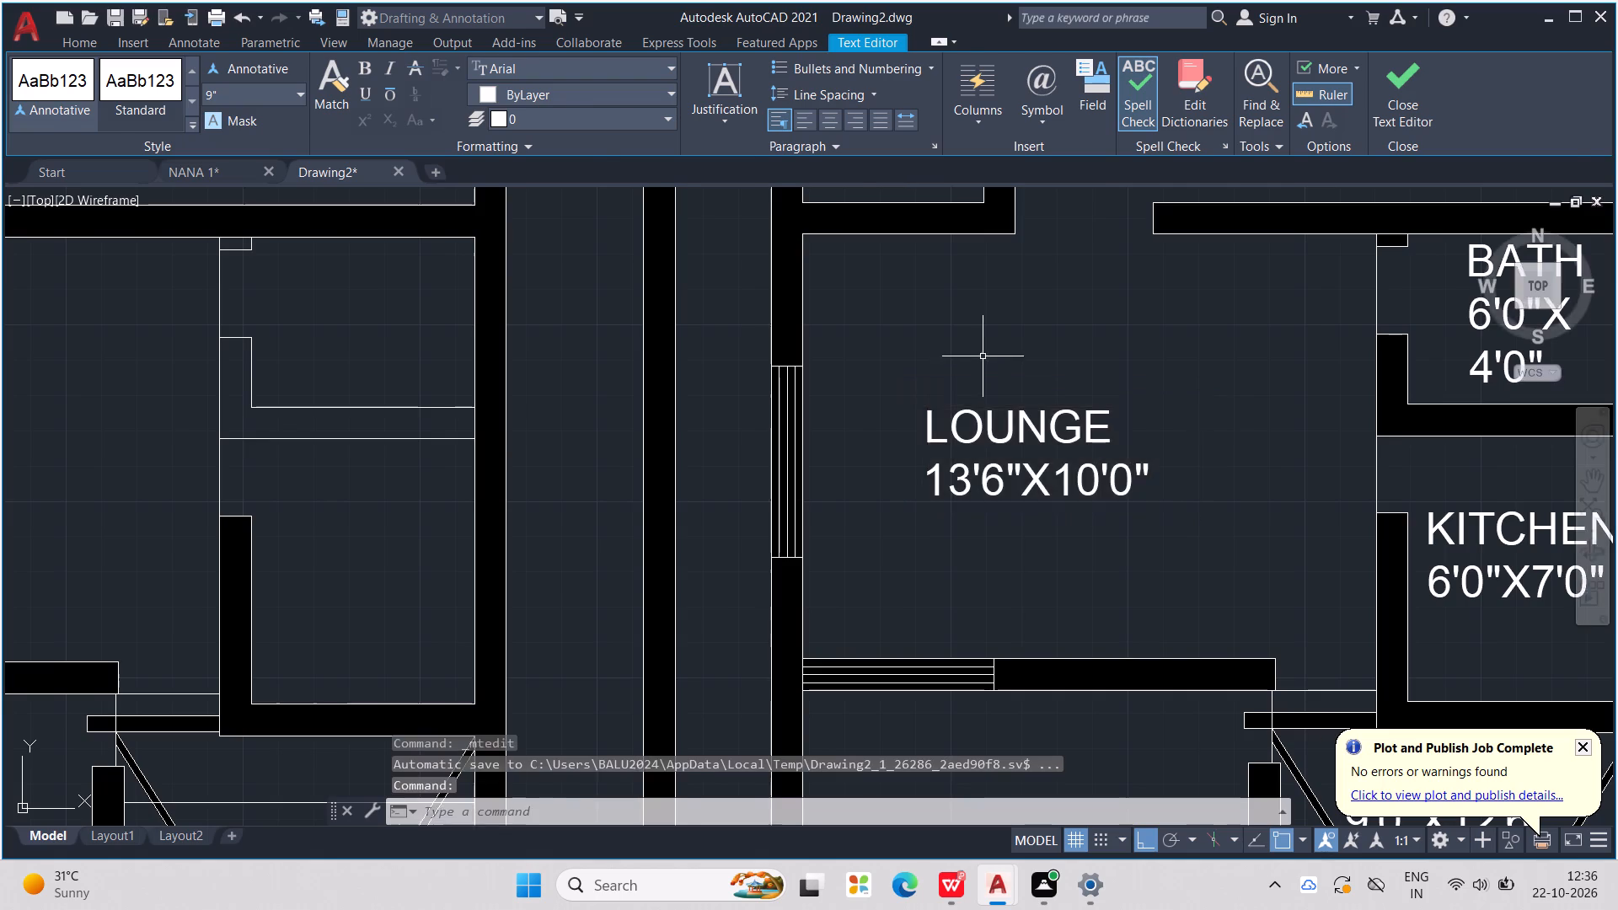
# Copy the LOUNGE 13'6"X10'0" label and paste it in the room directly below, west of the staircase.
pyautogui.scroll(-1, 985, 353)
pyautogui.click(999, 435)
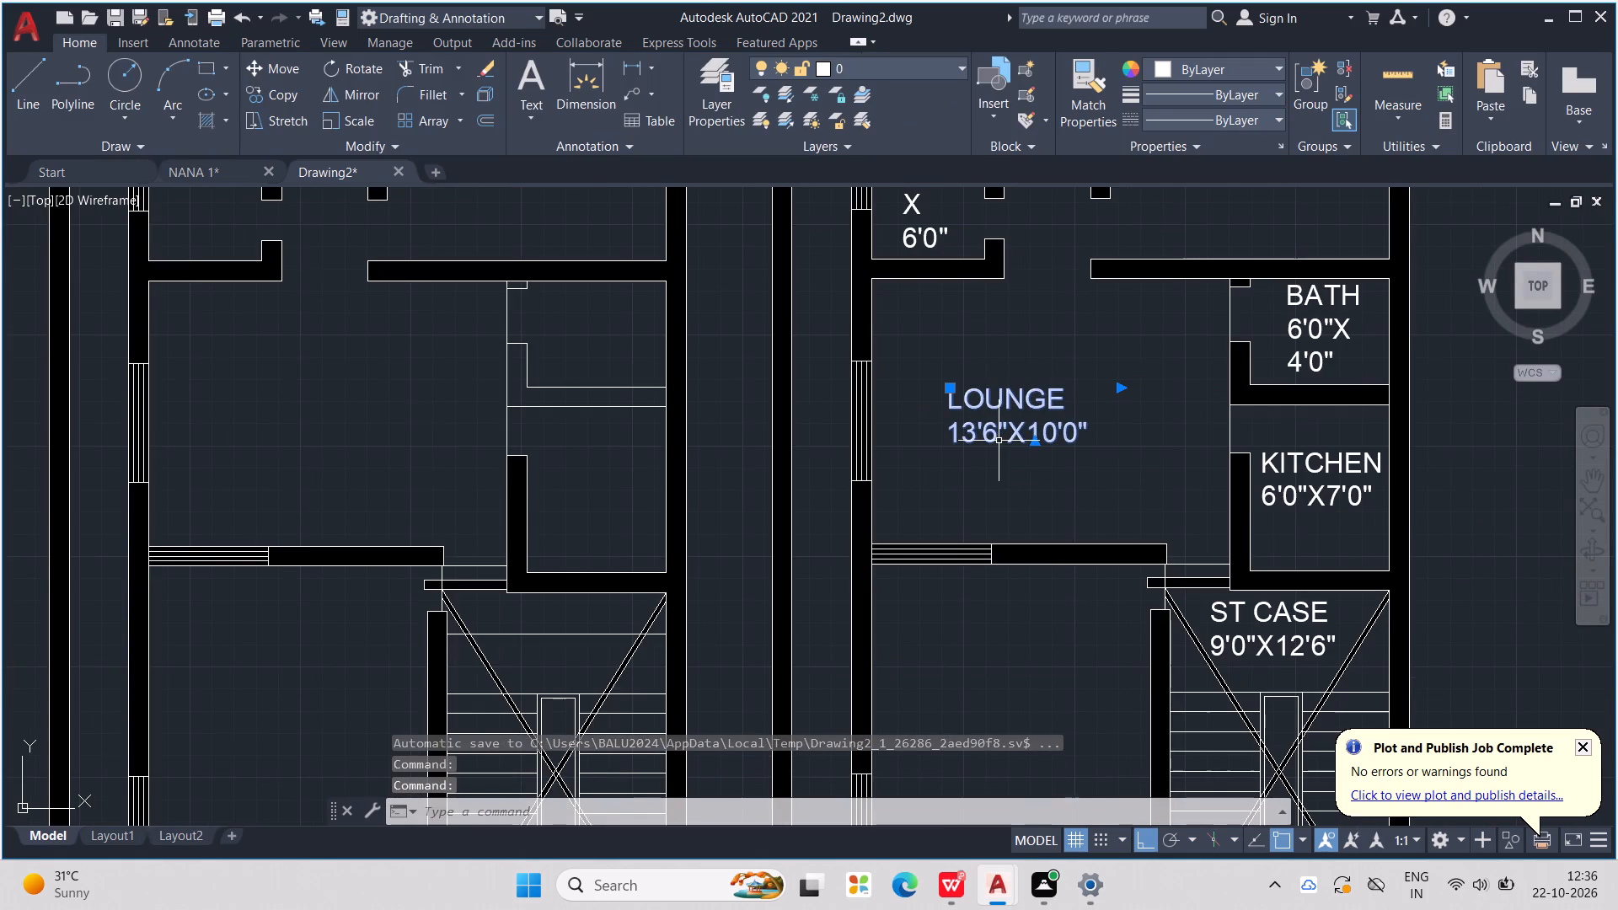
pyautogui.hotkey('ctrl', 'c')
pyautogui.hotkey('ctrl', 'v')
pyautogui.moveTo(1022, 574); pyautogui.dragTo(946, 436, button='middle')
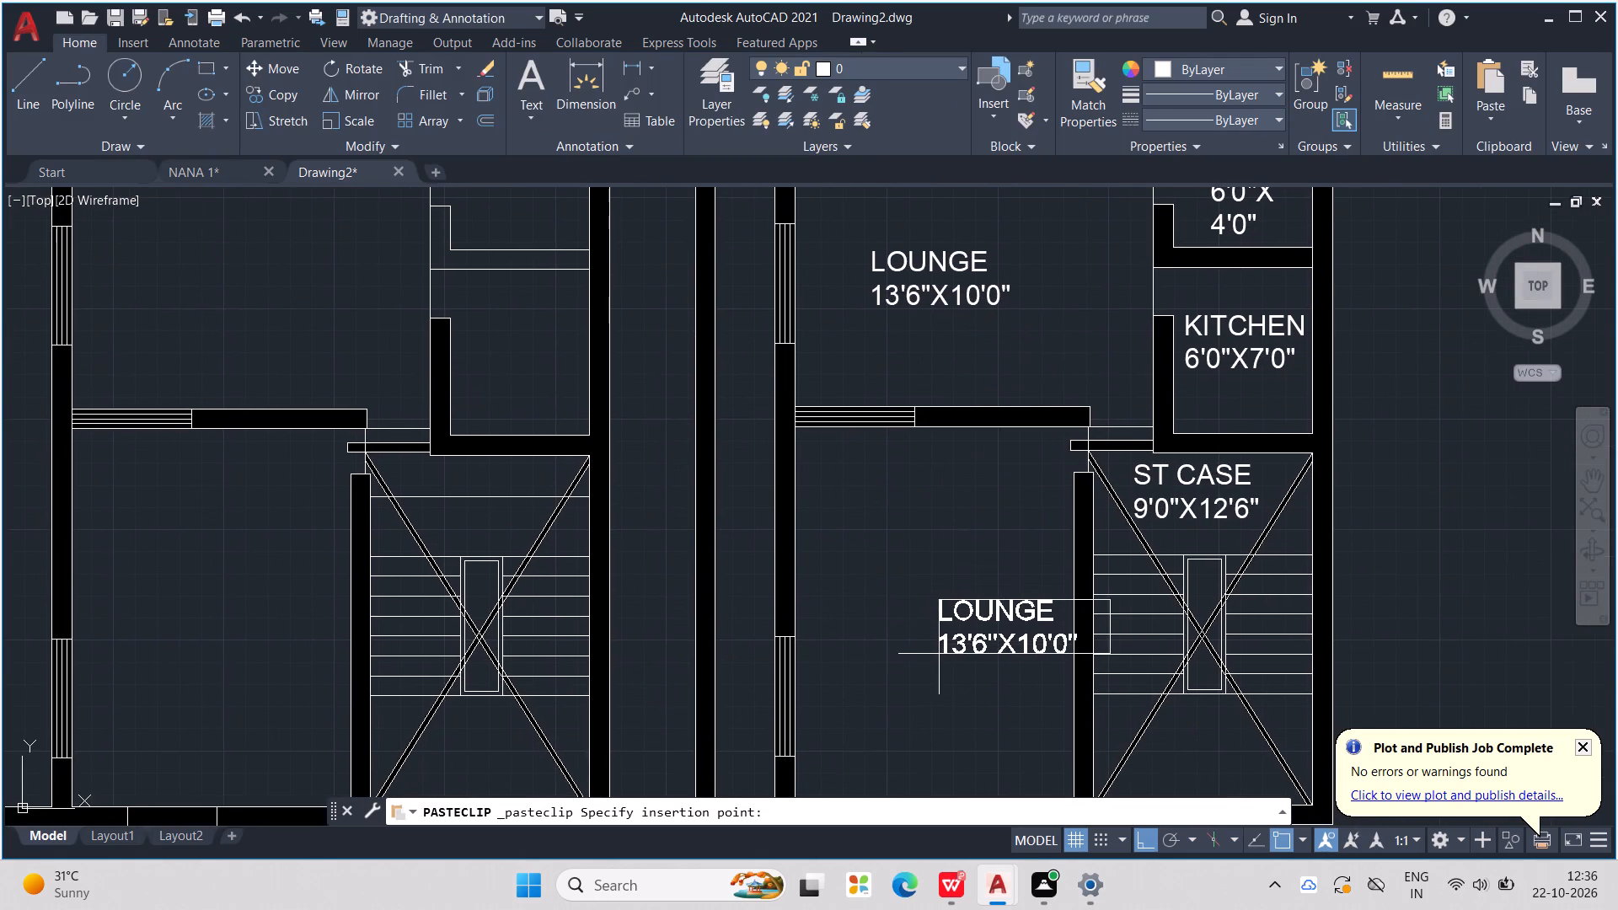
pyautogui.moveTo(922, 636); pyautogui.dragTo(928, 560, button='middle')
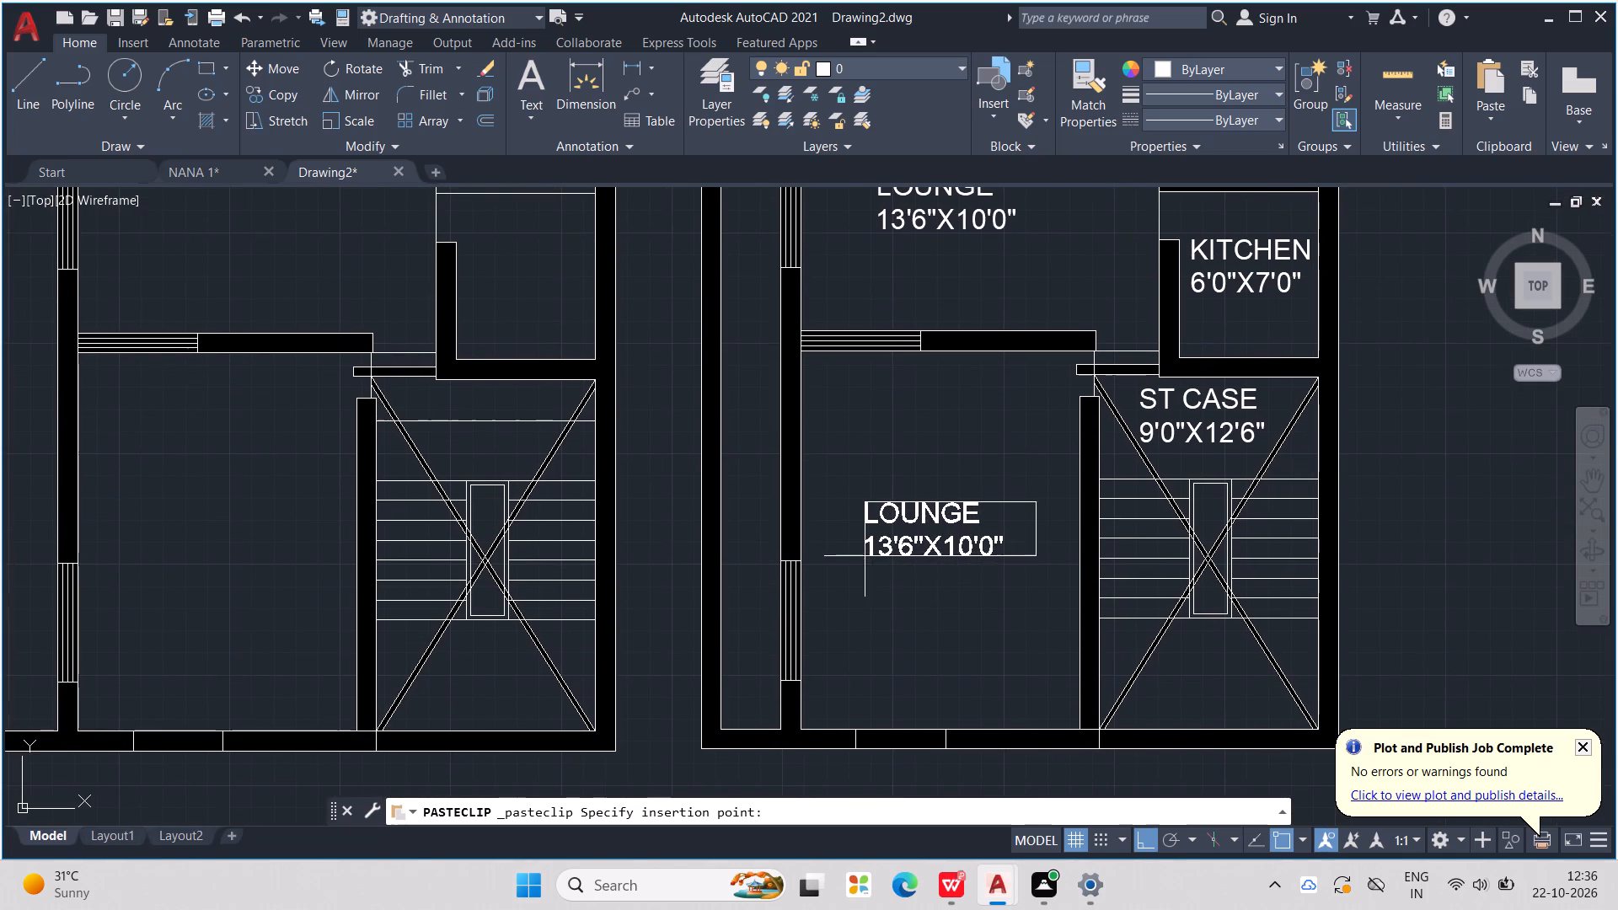
pyautogui.click(865, 556)
# Replace LOUNGE with DRAWING in the label pasted in the room west of the staircase.
pyautogui.doubleClick(907, 518)
pyautogui.scroll(1, 934, 526)
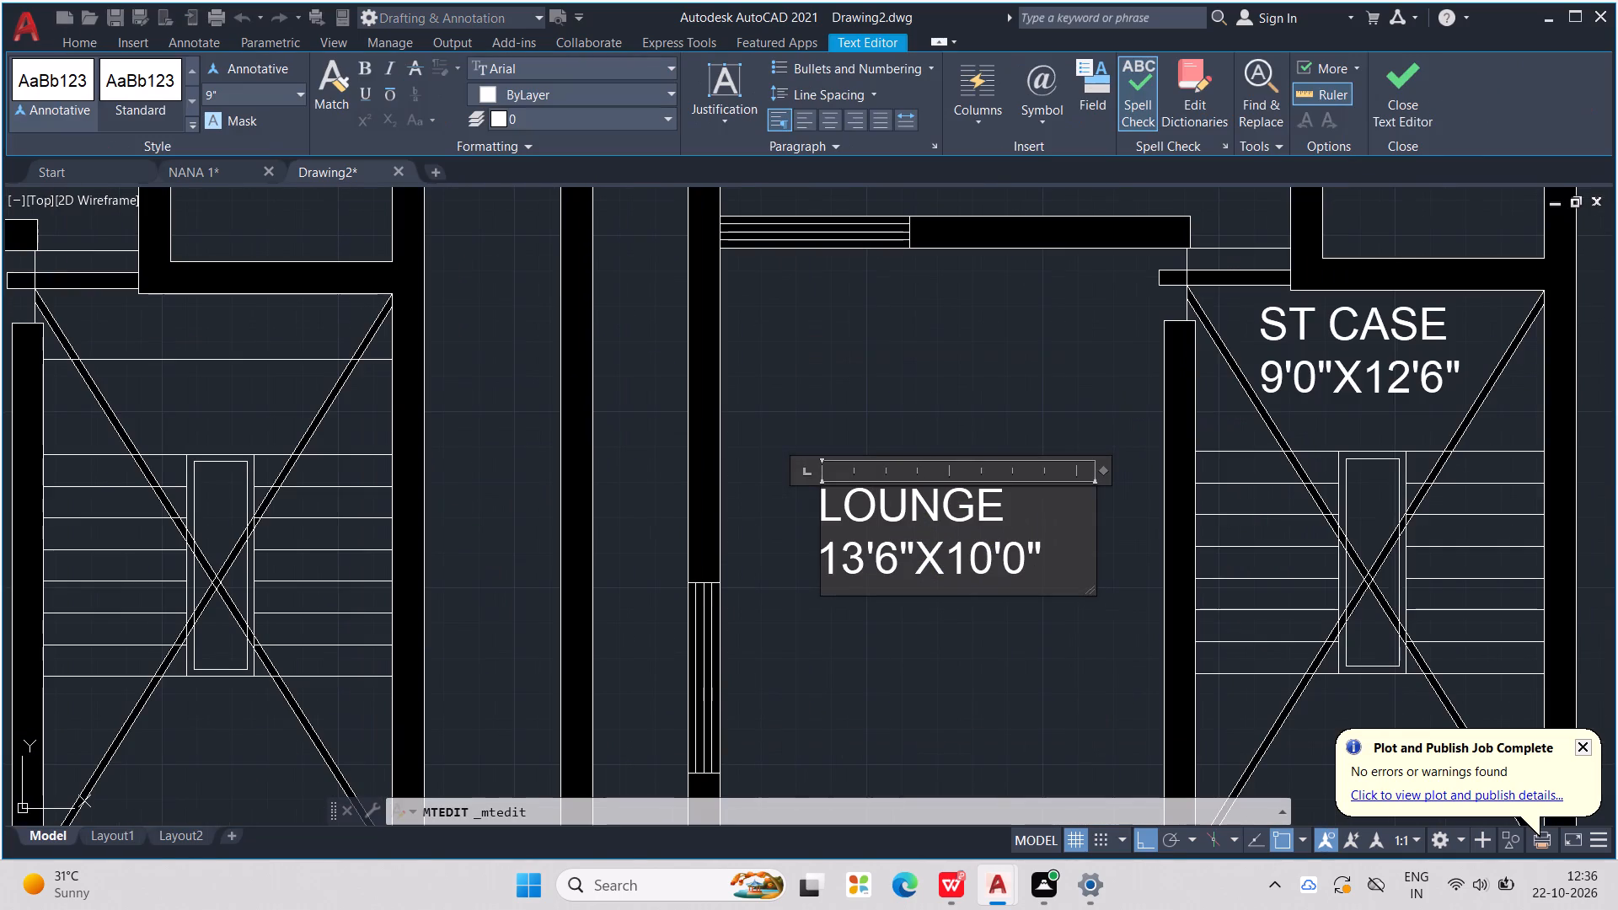
pyautogui.moveTo(1021, 506); pyautogui.dragTo(776, 535)
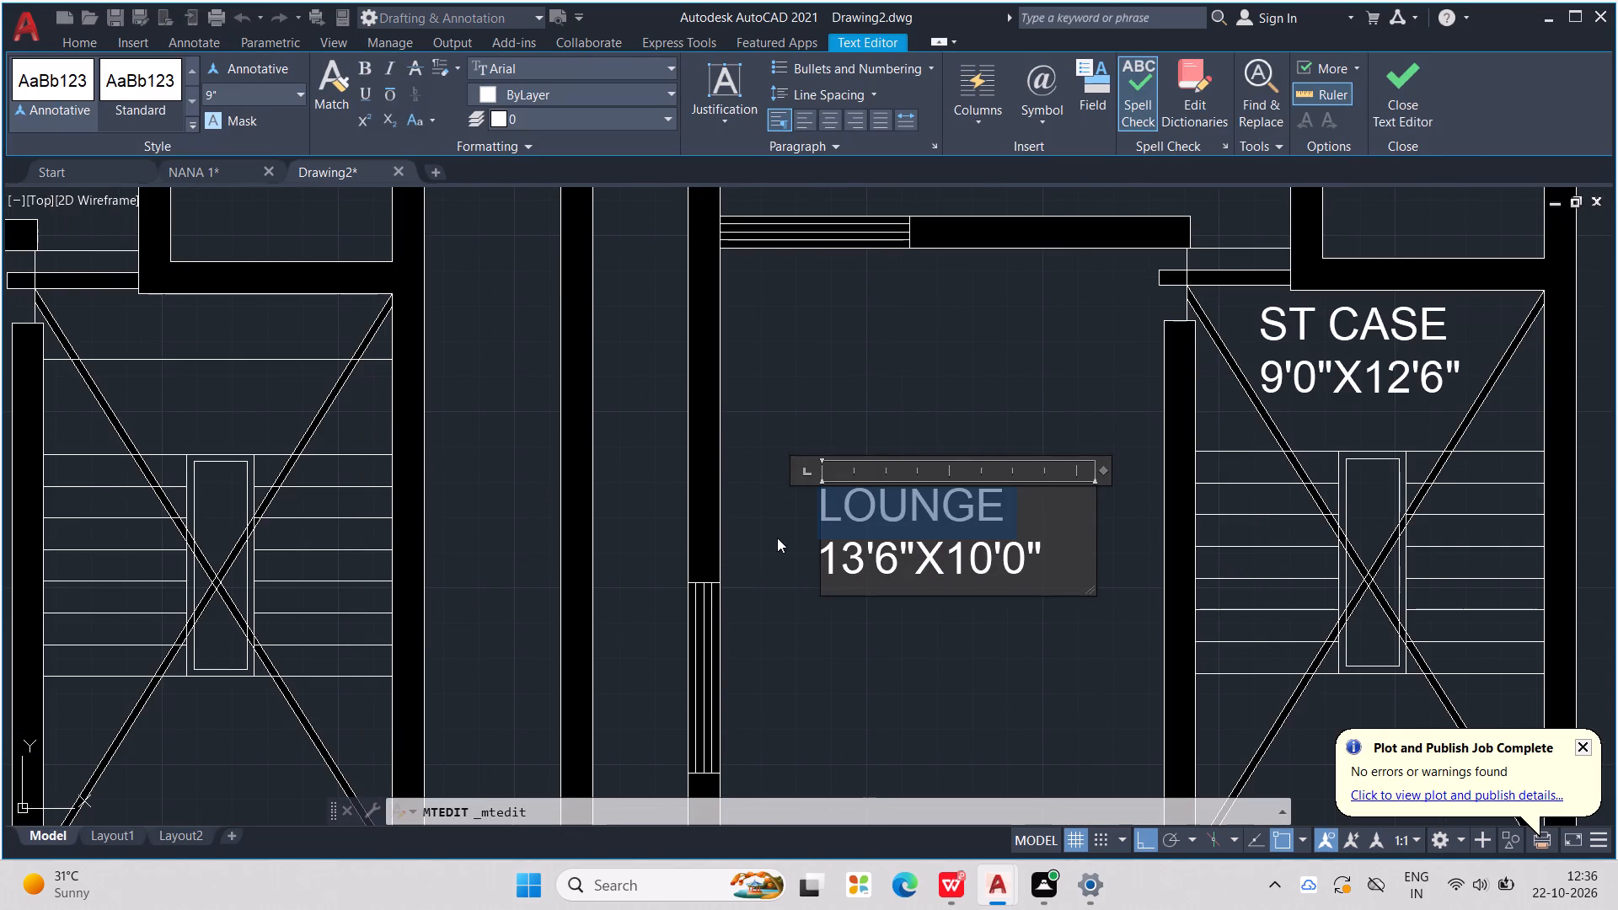
pyautogui.write('DRA')
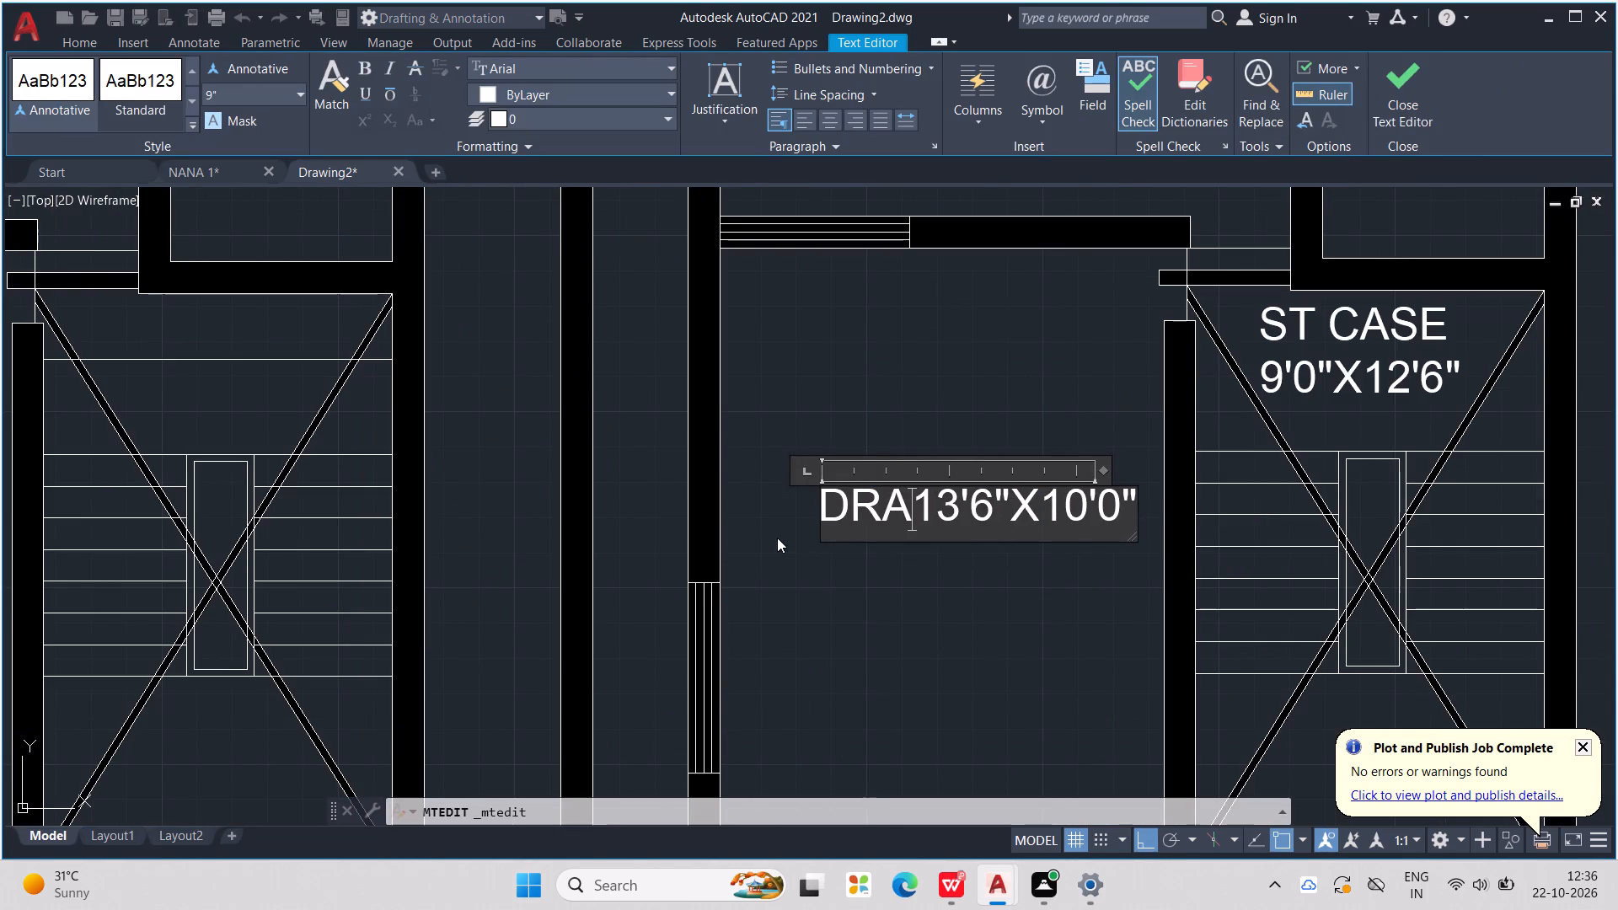
pyautogui.write('WING')
pyautogui.press('space')
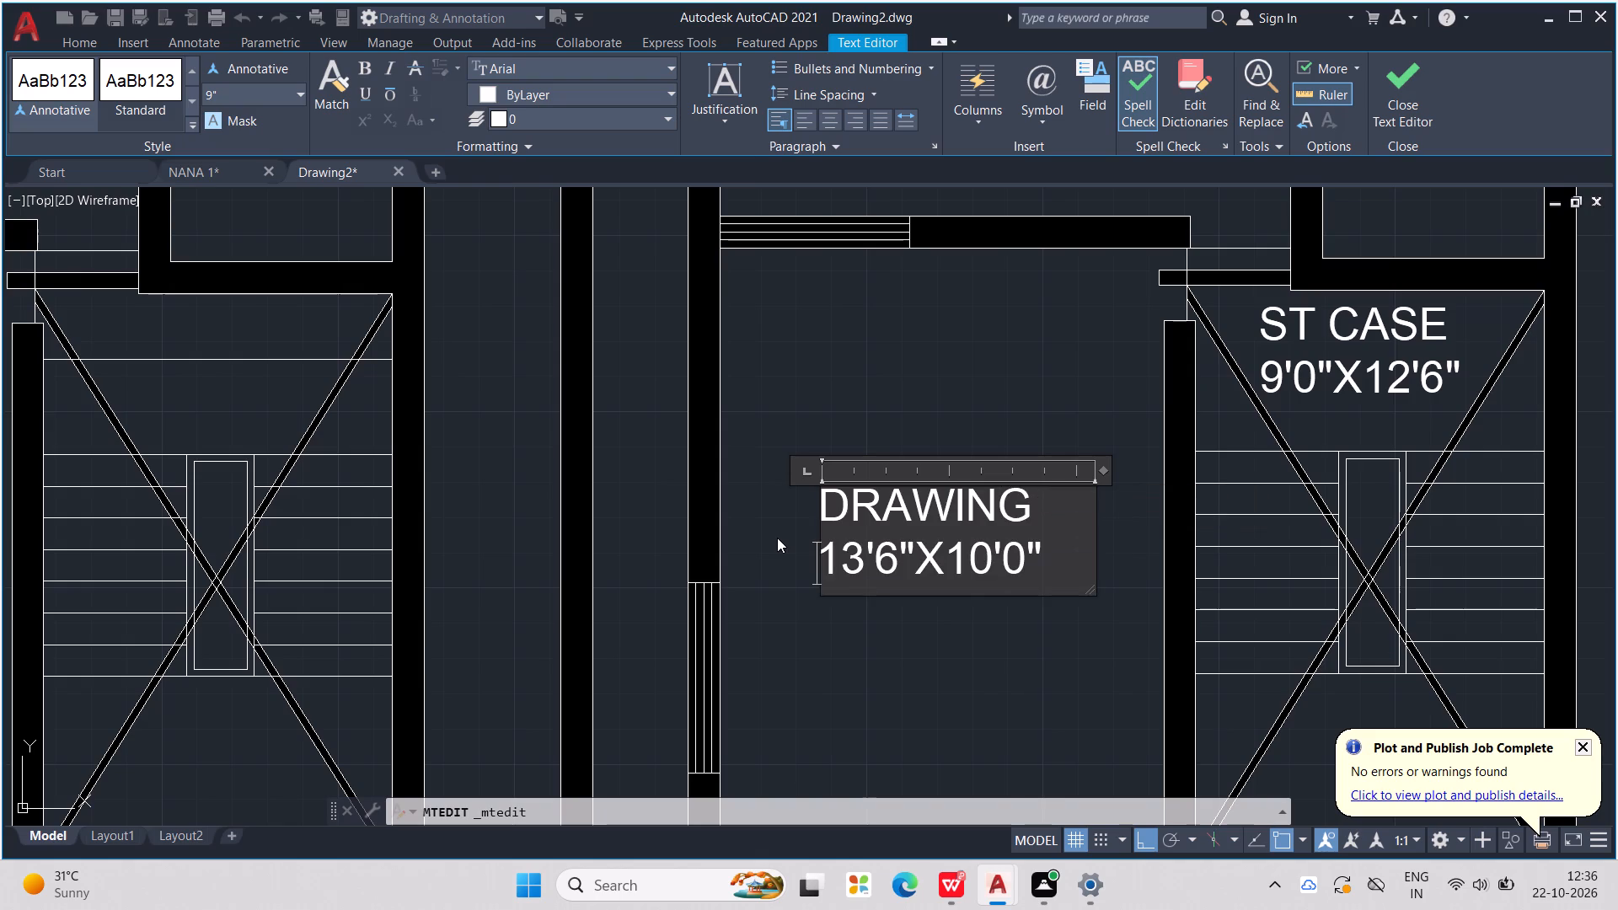
# Set the dimensions in the DRAWING label to 10'6"X14'0".
pyautogui.scroll(2, 778, 549)
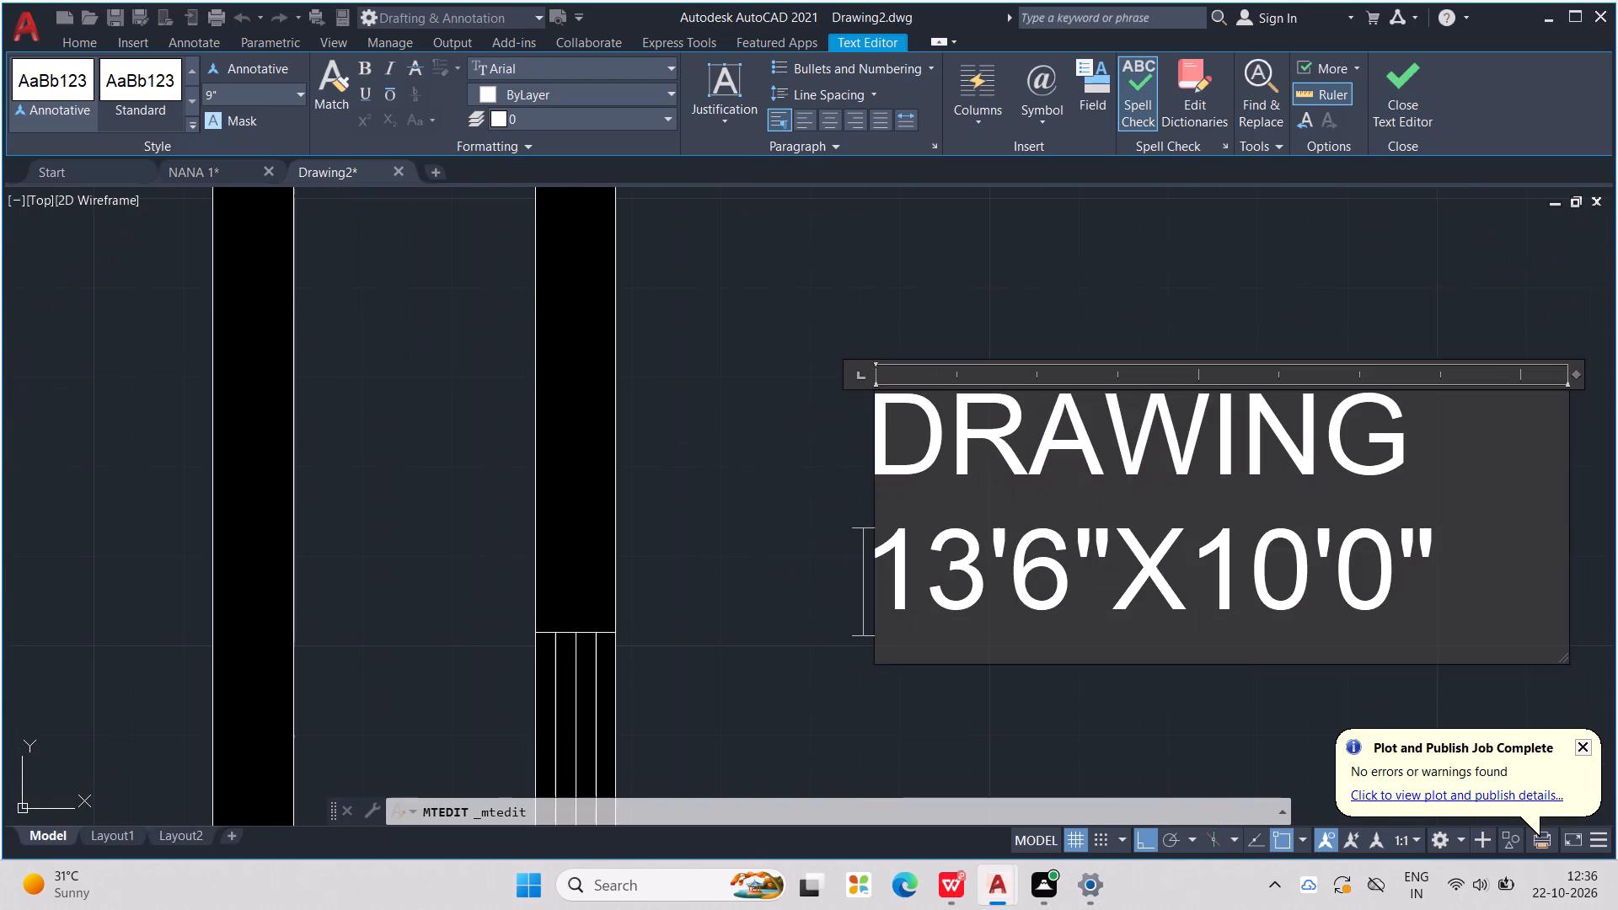
pyautogui.click(976, 538)
pyautogui.press('BackSpace')
pyautogui.press('0')
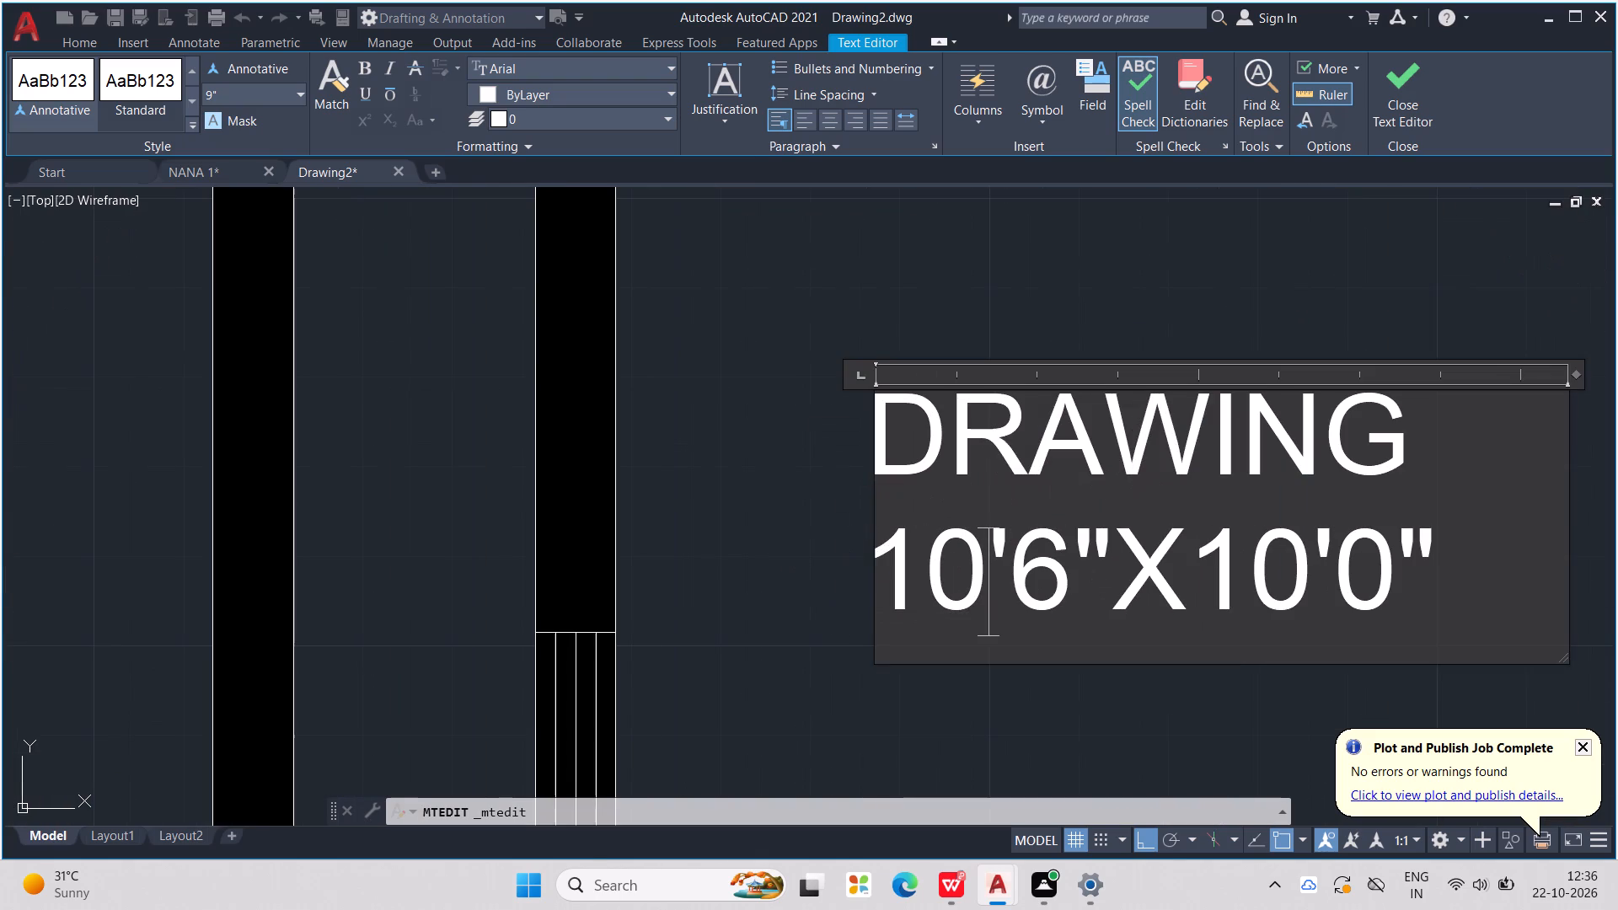
pyautogui.press('Right')
pyautogui.press('Right')
pyautogui.press('Right')
pyautogui.press('Right')
pyautogui.press('Right')
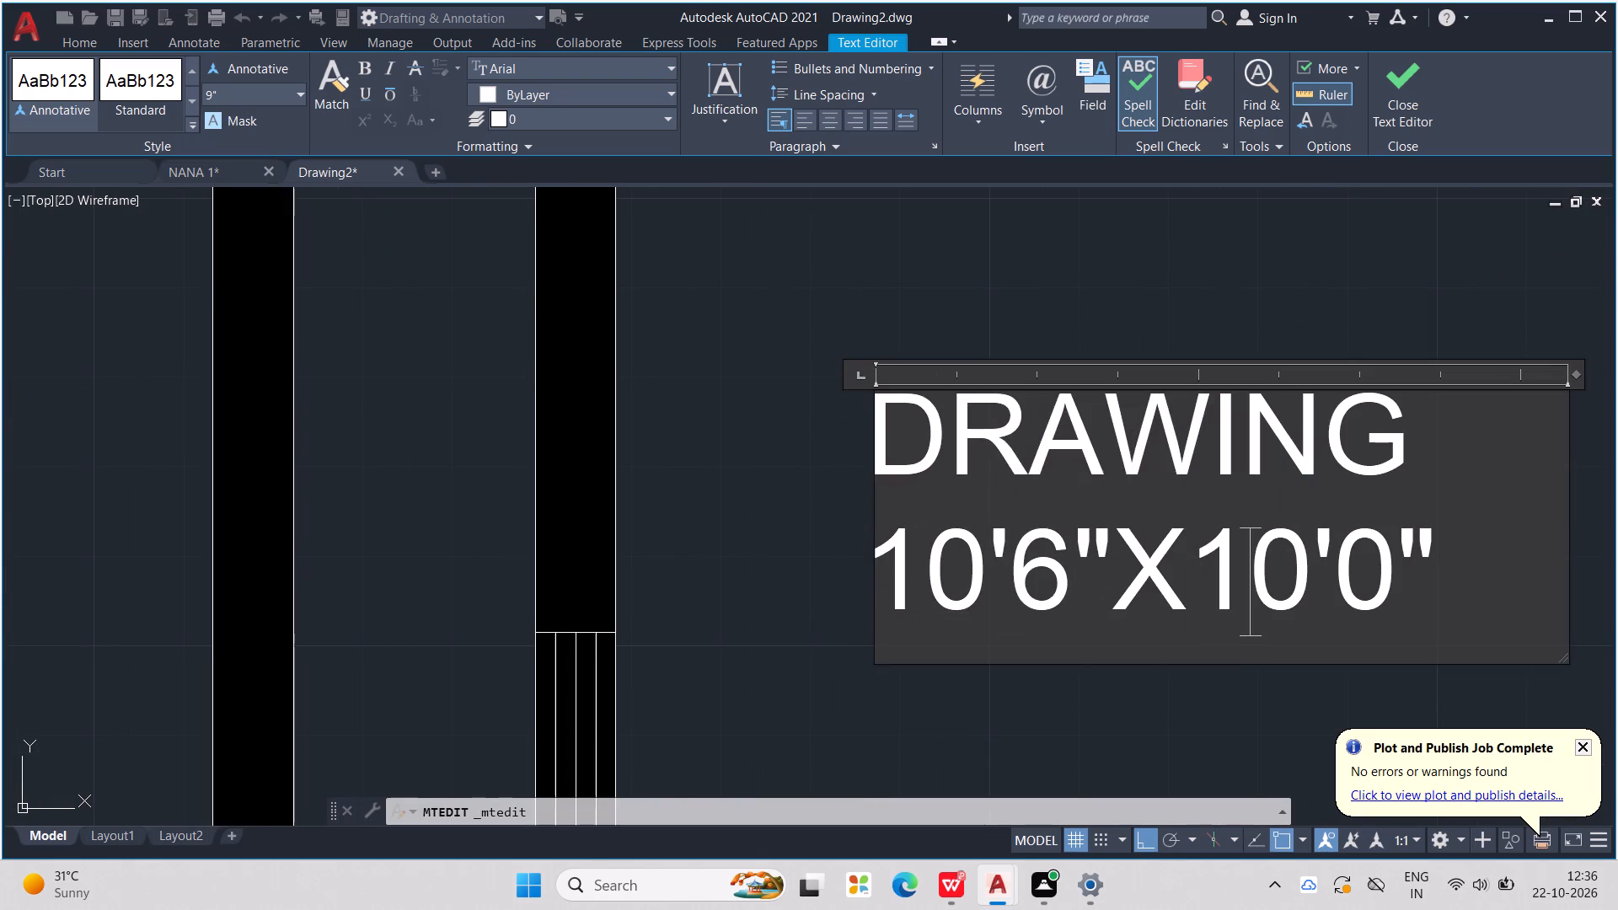
pyautogui.press('Right')
pyautogui.press('BackSpace')
pyautogui.press('4')
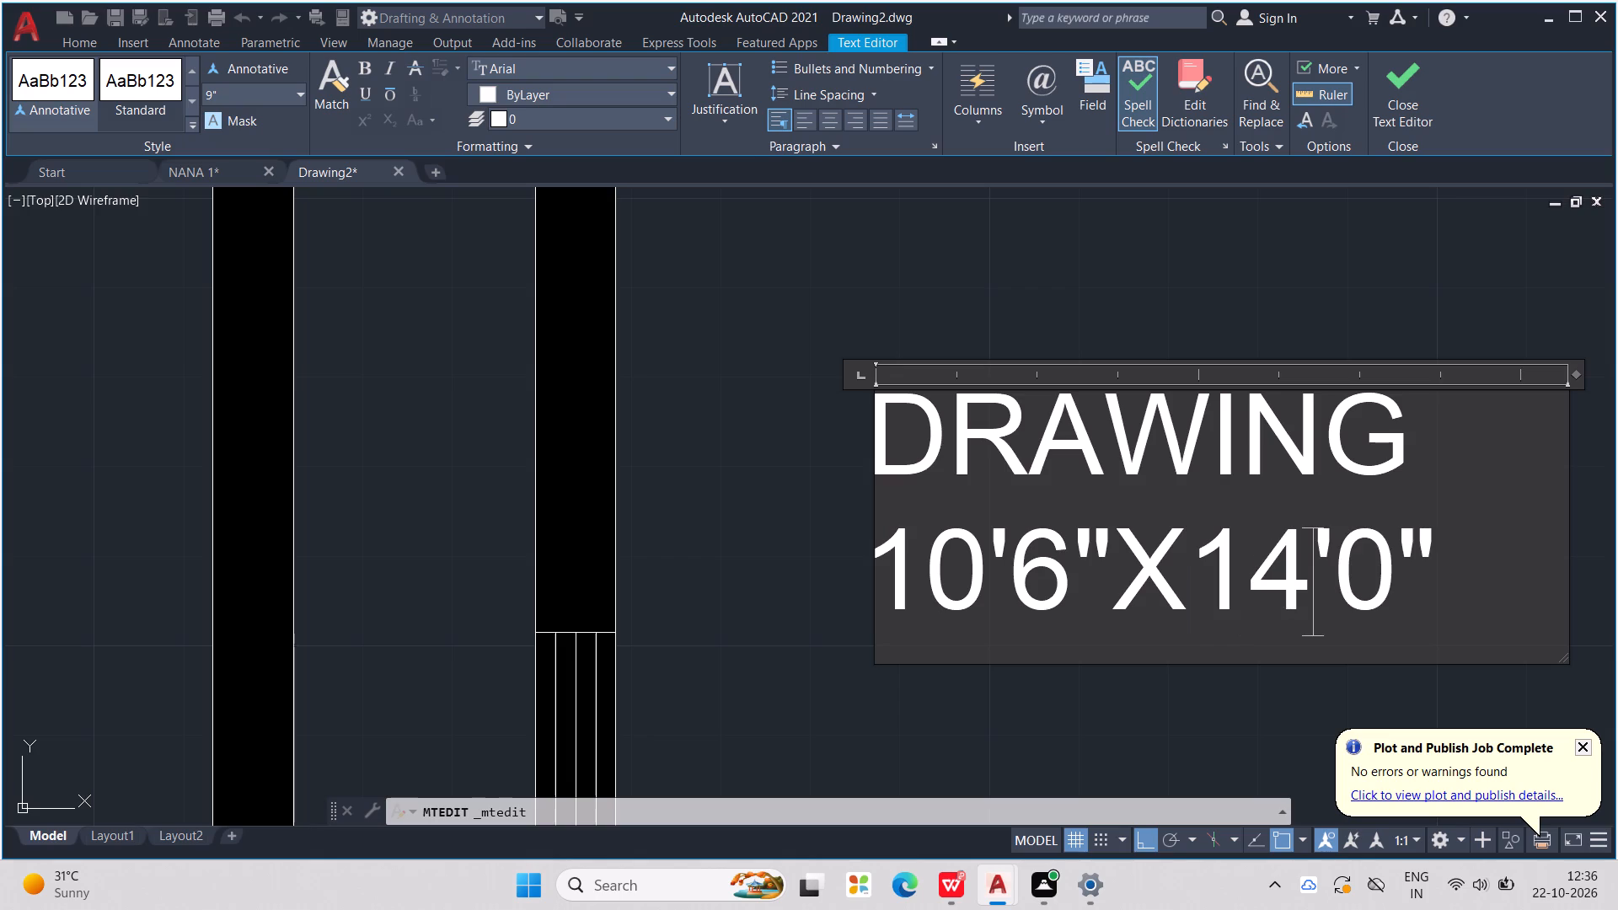
pyautogui.press('Right')
pyautogui.press('Right')
pyautogui.scroll(-3, 1031, 533)
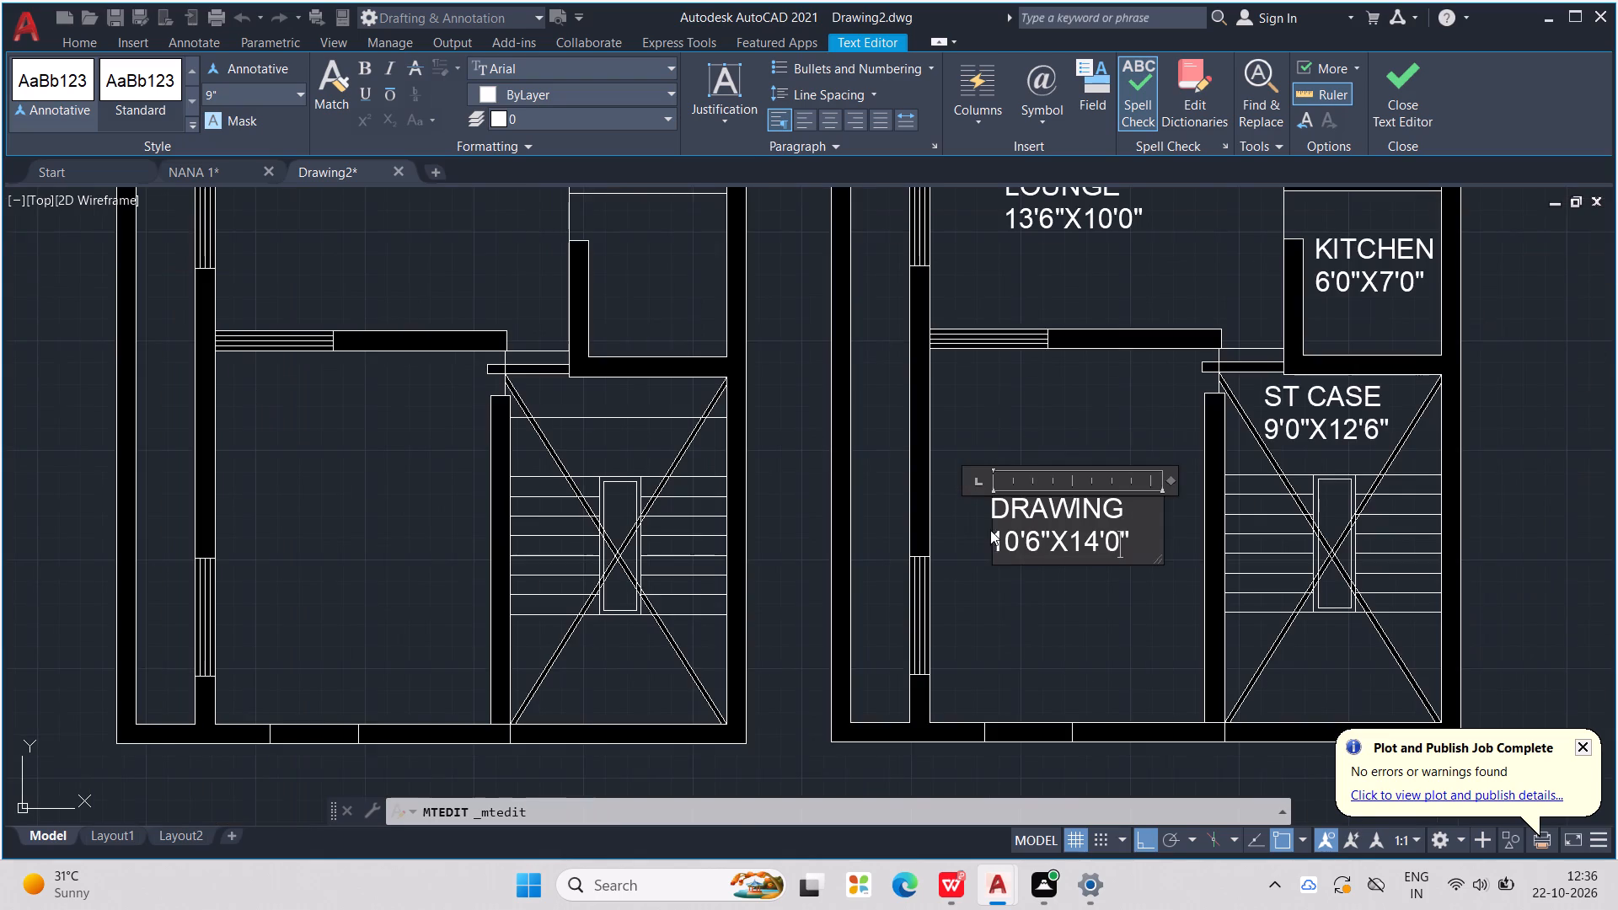
pyautogui.click(1051, 433)
# Delete the linework of the unlabelled floor plan west of the labelled one.
pyautogui.scroll(-2, 1052, 432)
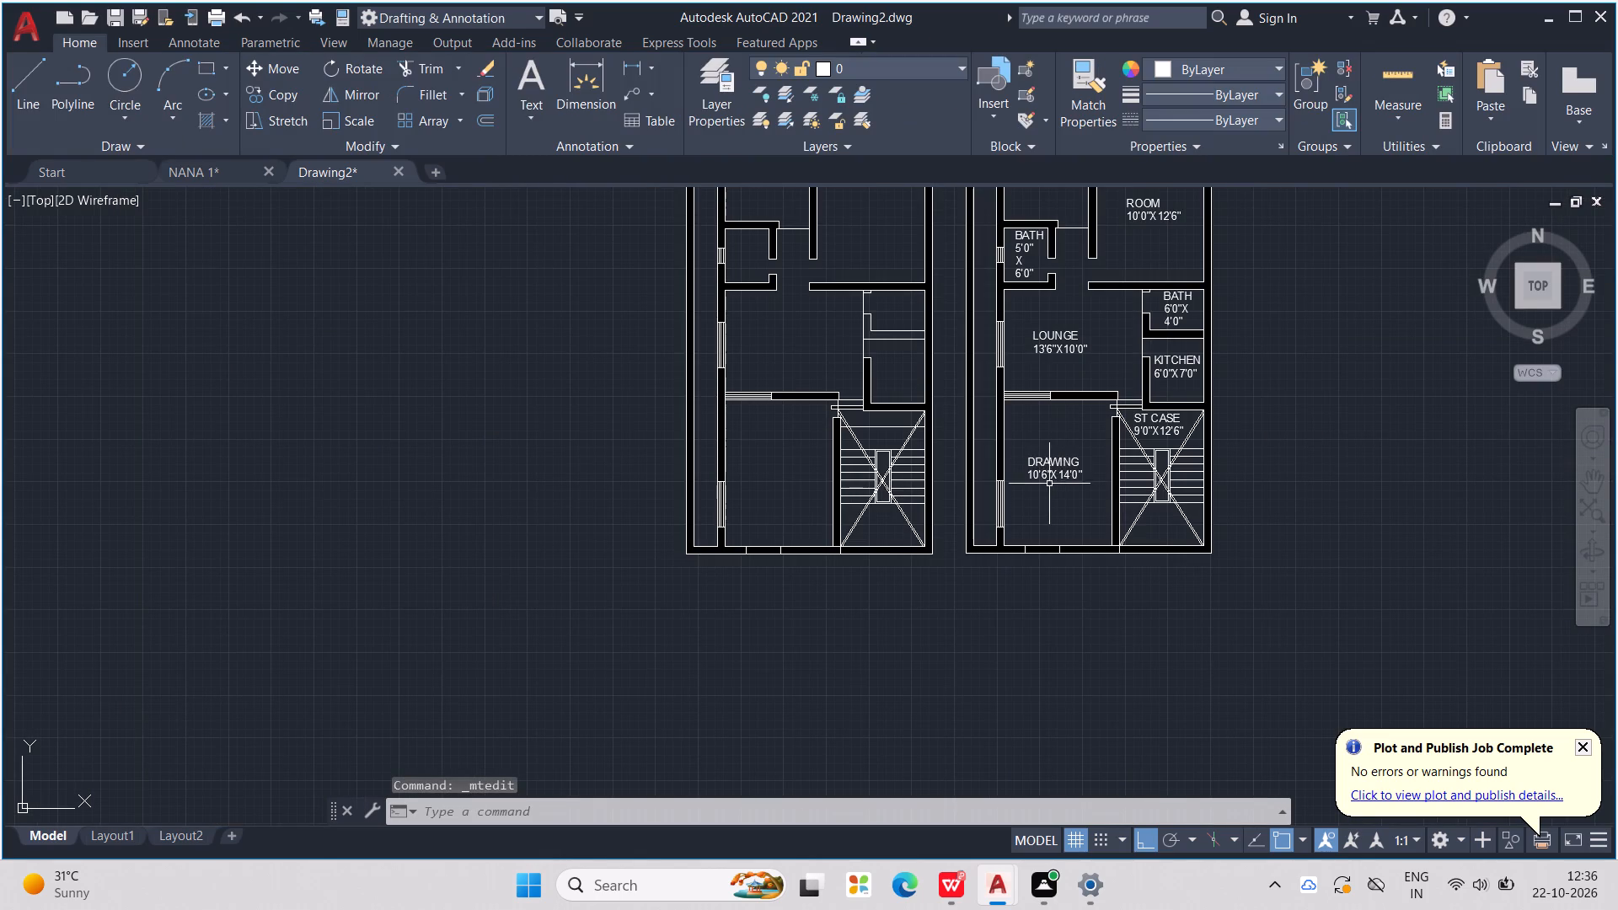
pyautogui.moveTo(949, 429); pyautogui.dragTo(924, 564, button='middle')
pyautogui.scroll(-1, 930, 554)
pyautogui.moveTo(930, 554); pyautogui.dragTo(1022, 539, button='middle')
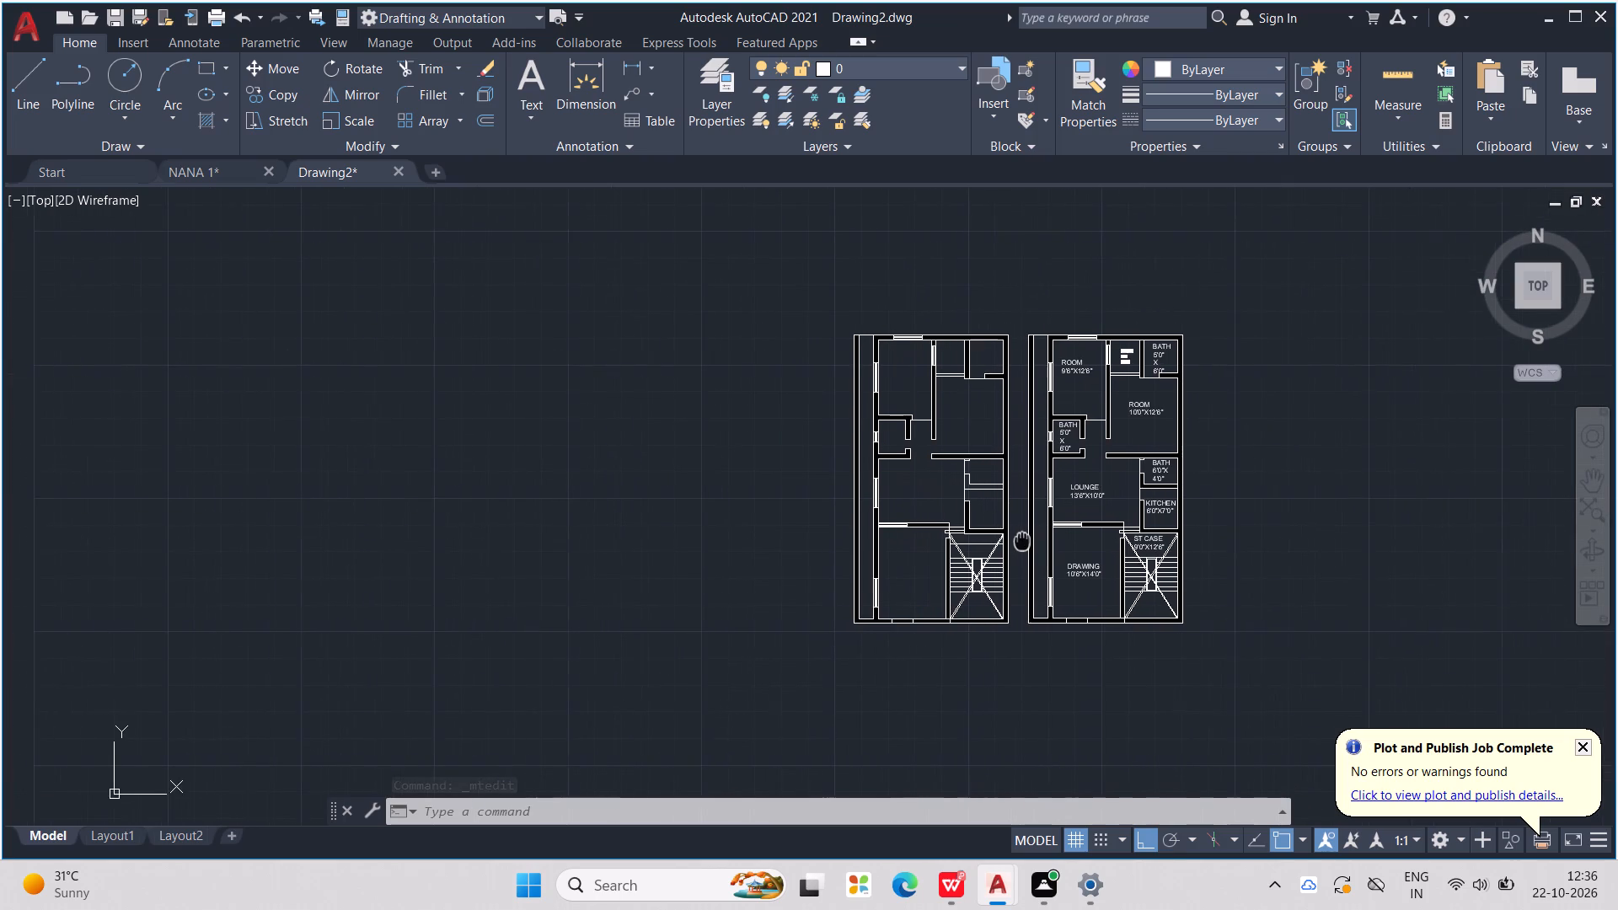
pyautogui.moveTo(1022, 539); pyautogui.dragTo(1022, 533, button='middle')
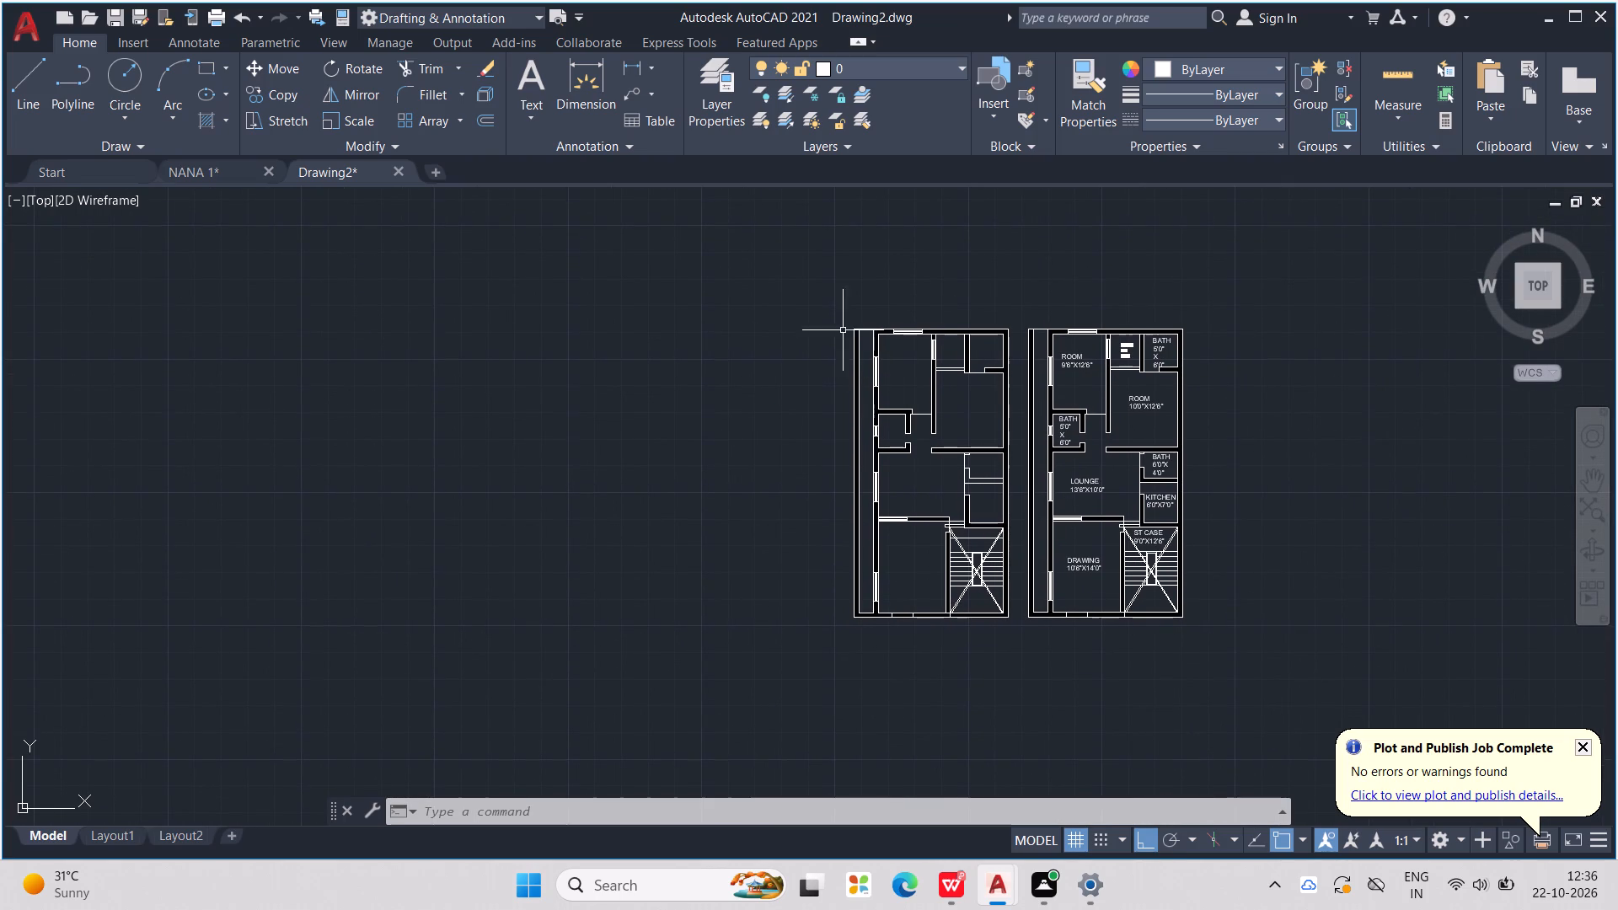
pyautogui.moveTo(825, 320); pyautogui.dragTo(1015, 322)
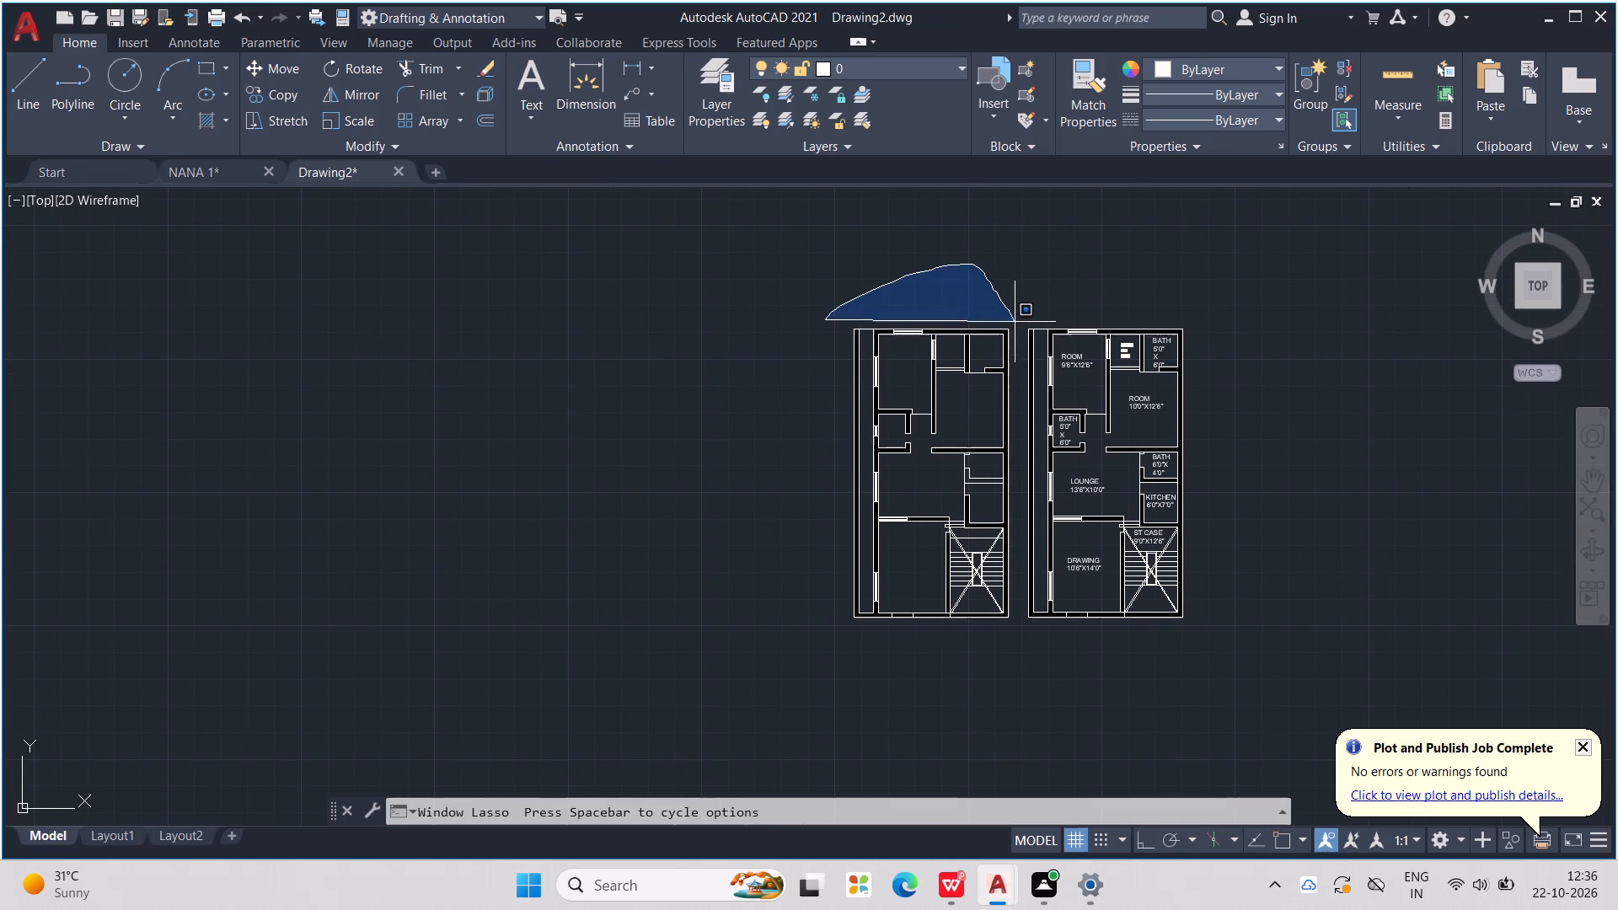
pyautogui.moveTo(1015, 322); pyautogui.dragTo(999, 621)
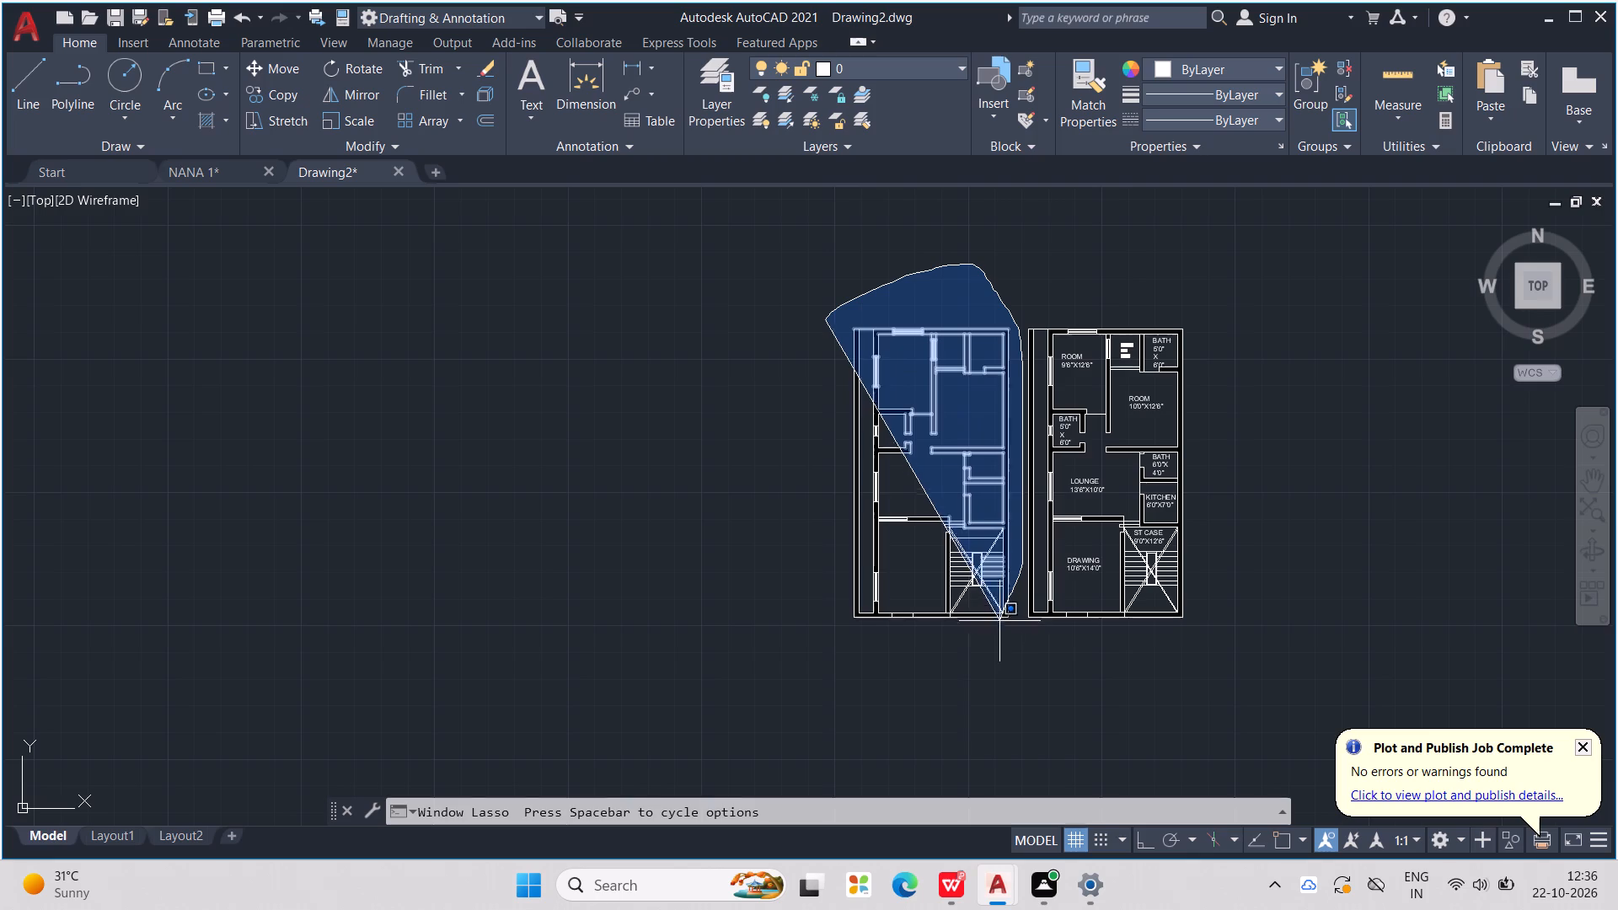
pyautogui.moveTo(999, 621); pyautogui.dragTo(785, 700)
pyautogui.moveTo(855, 680); pyautogui.dragTo(1002, 637)
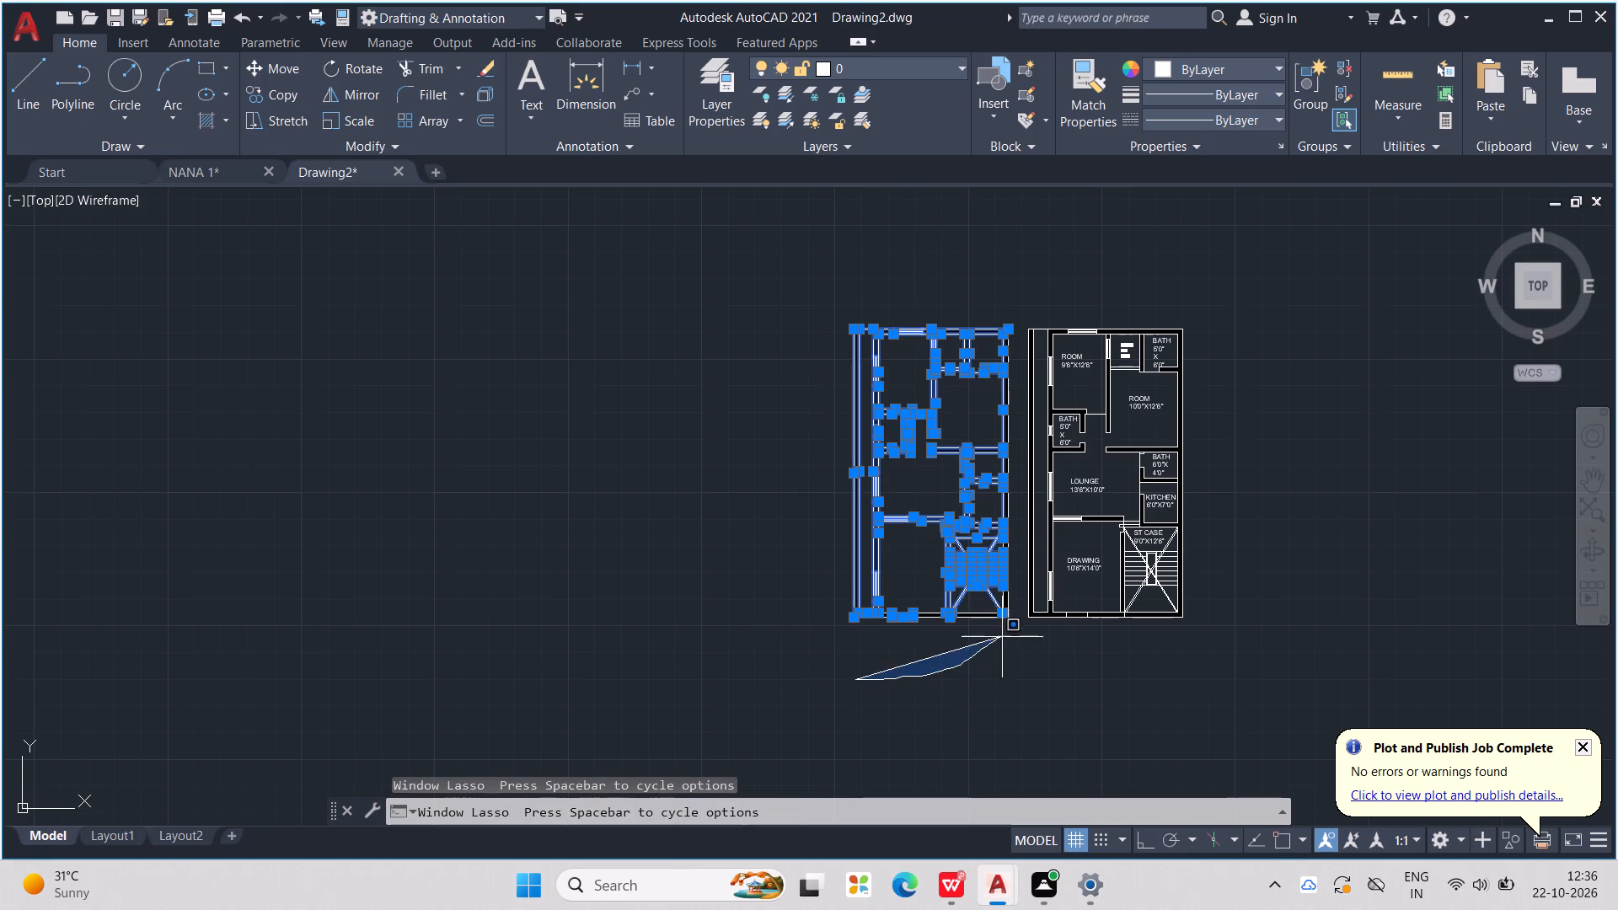
pyautogui.moveTo(1002, 637); pyautogui.dragTo(999, 347)
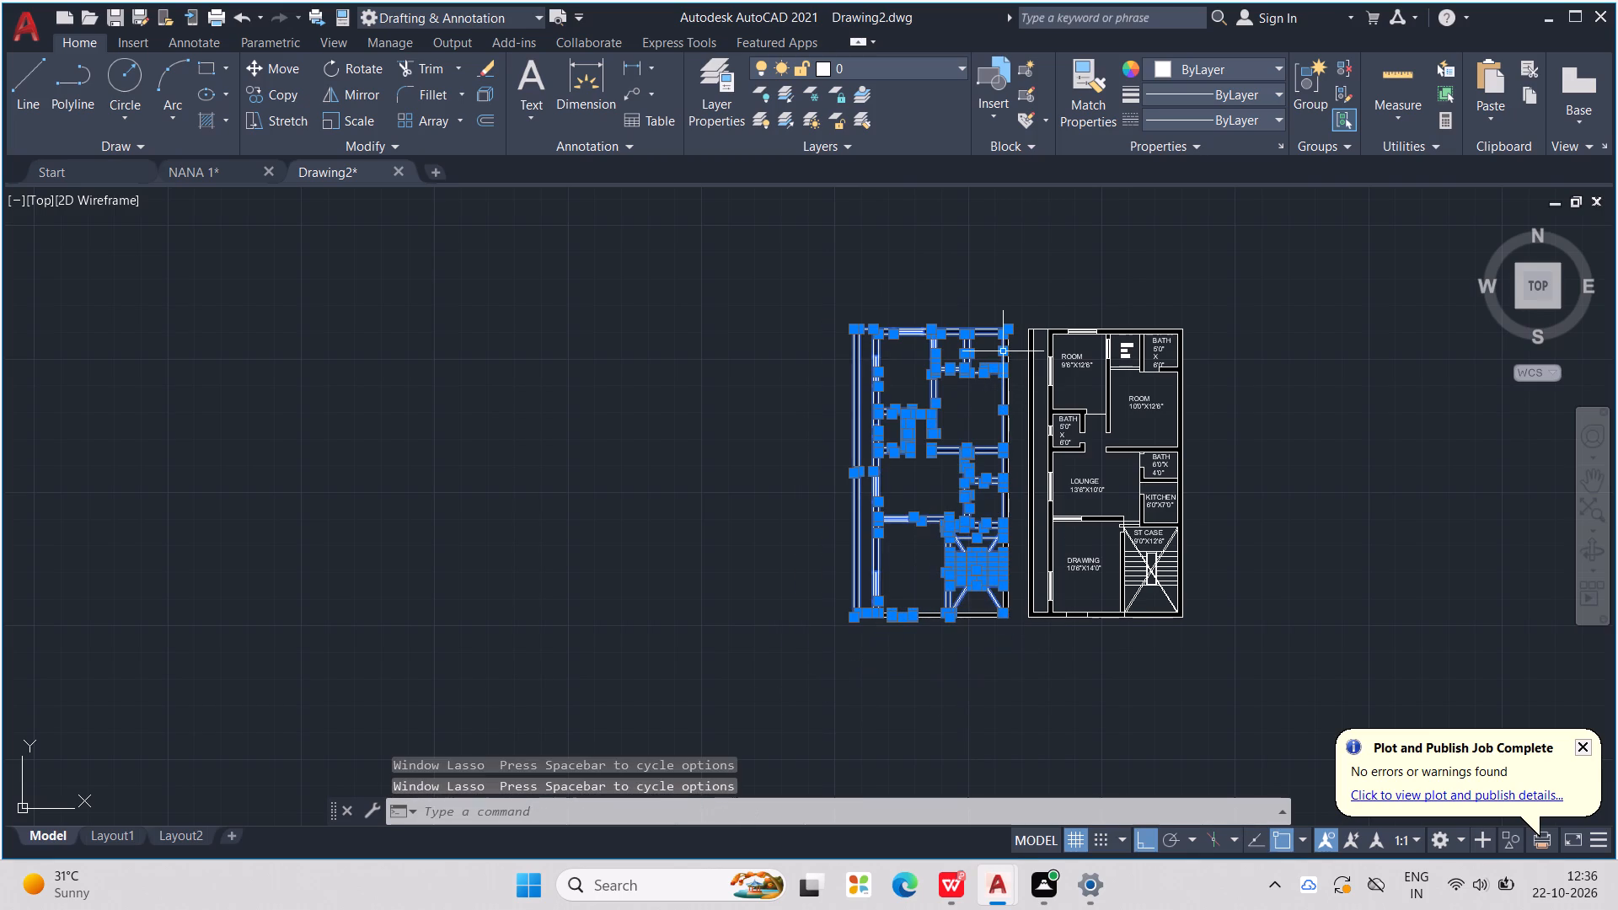
pyautogui.press('Delete')
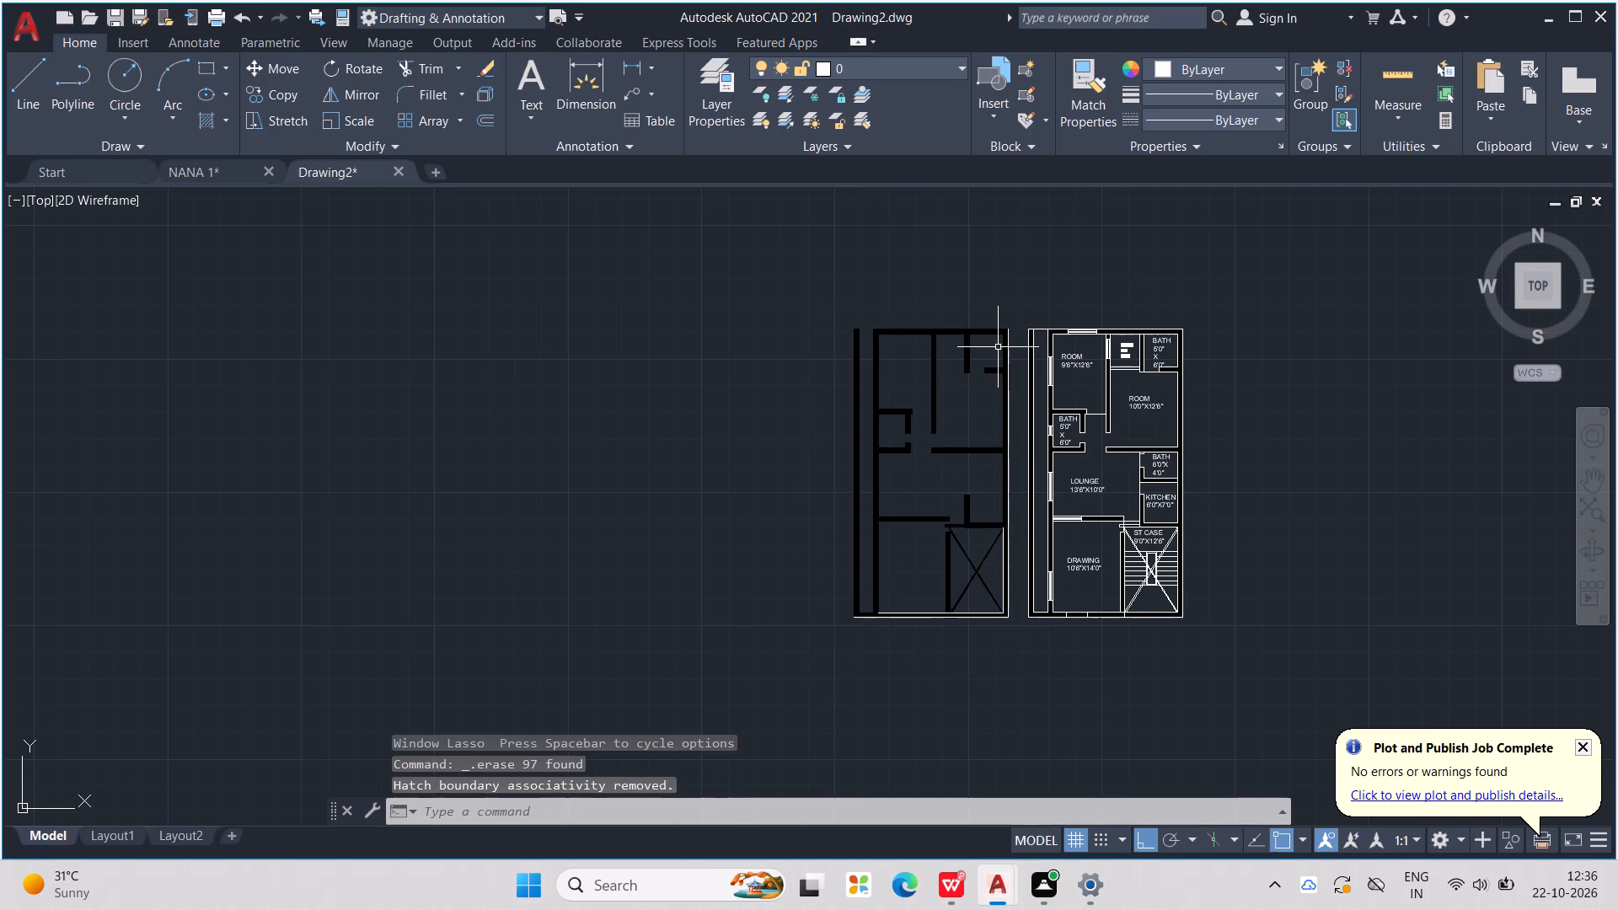
# Delete the leftover solid wall hatch and outline lines of the unlabelled floor plan.
pyautogui.moveTo(785, 315); pyautogui.dragTo(922, 763)
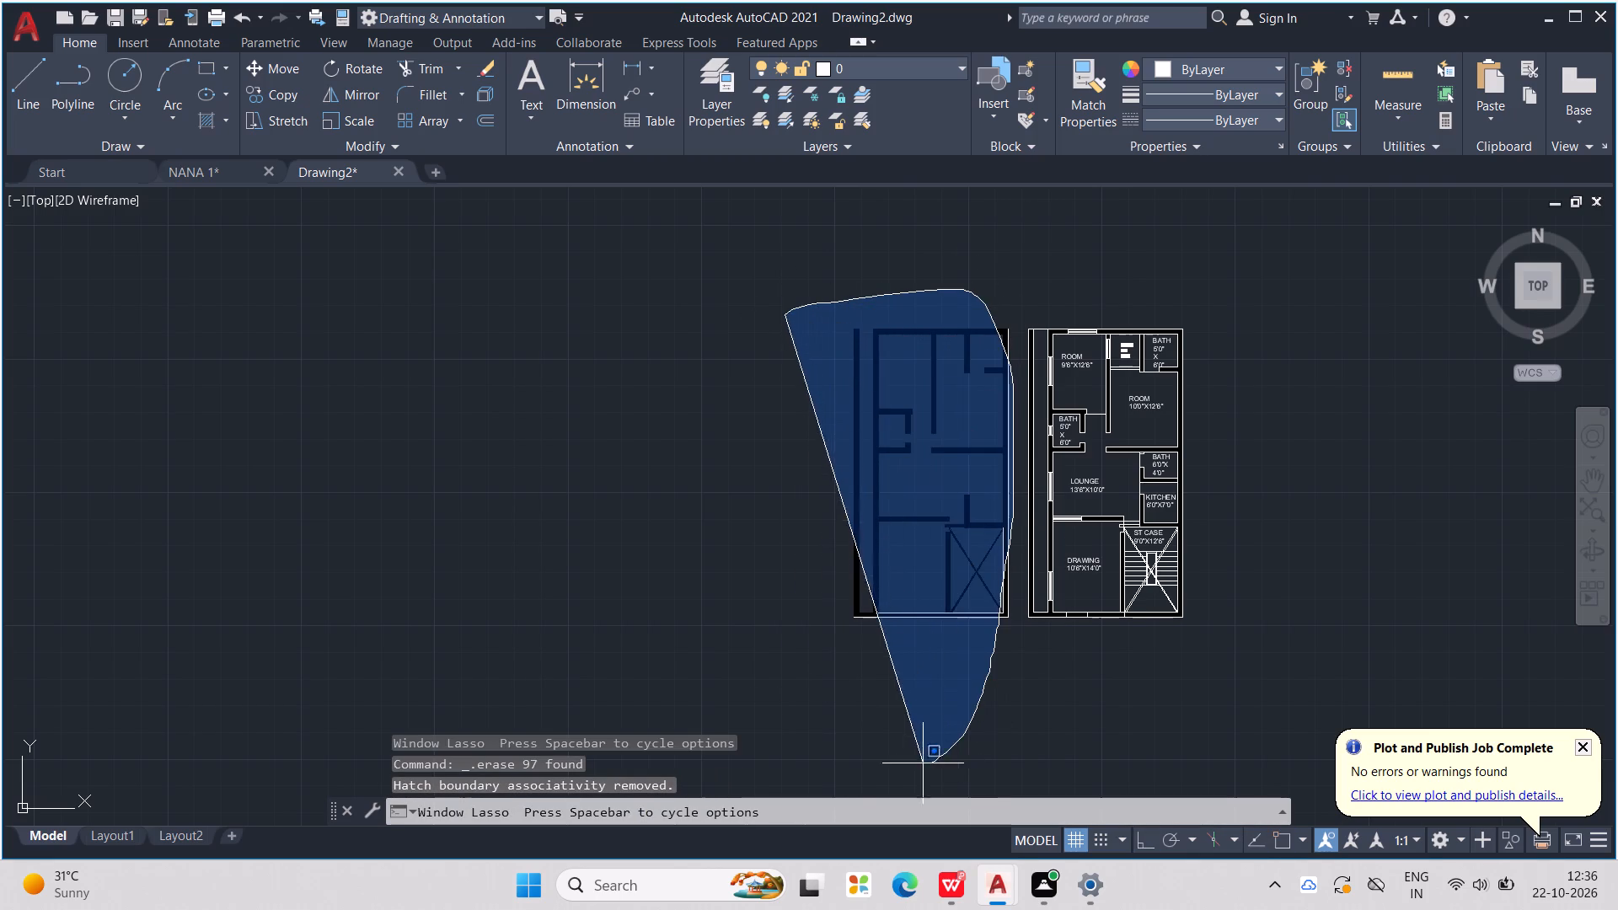
pyautogui.moveTo(922, 763); pyautogui.dragTo(844, 751)
pyautogui.moveTo(838, 740); pyautogui.dragTo(1010, 515)
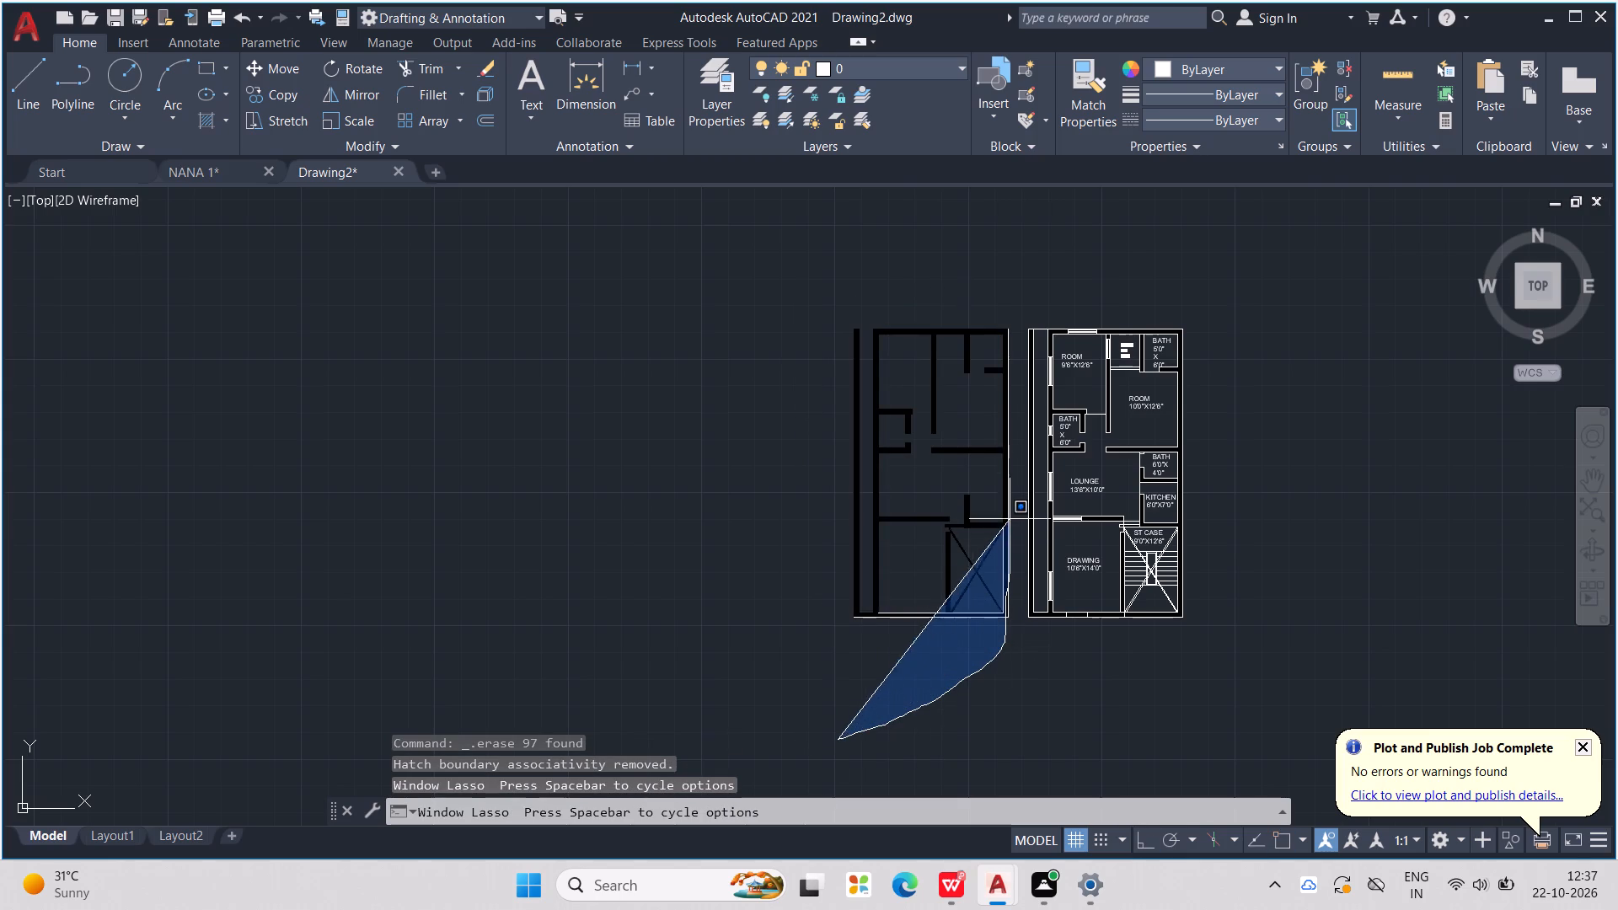
pyautogui.moveTo(1010, 515); pyautogui.dragTo(794, 295)
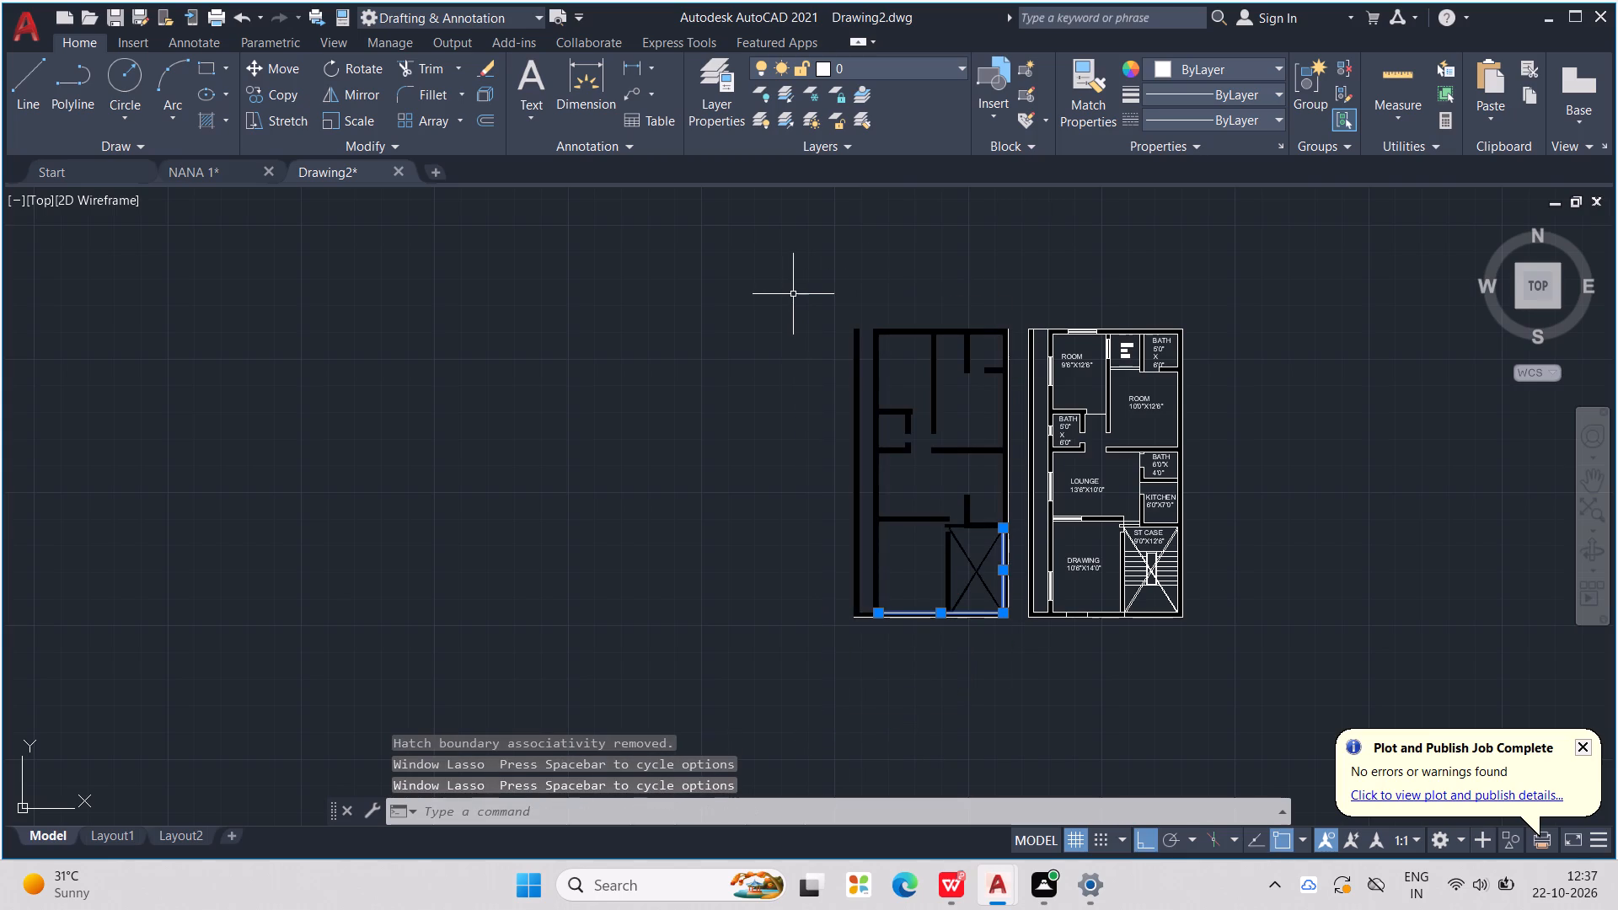
pyautogui.press('Delete')
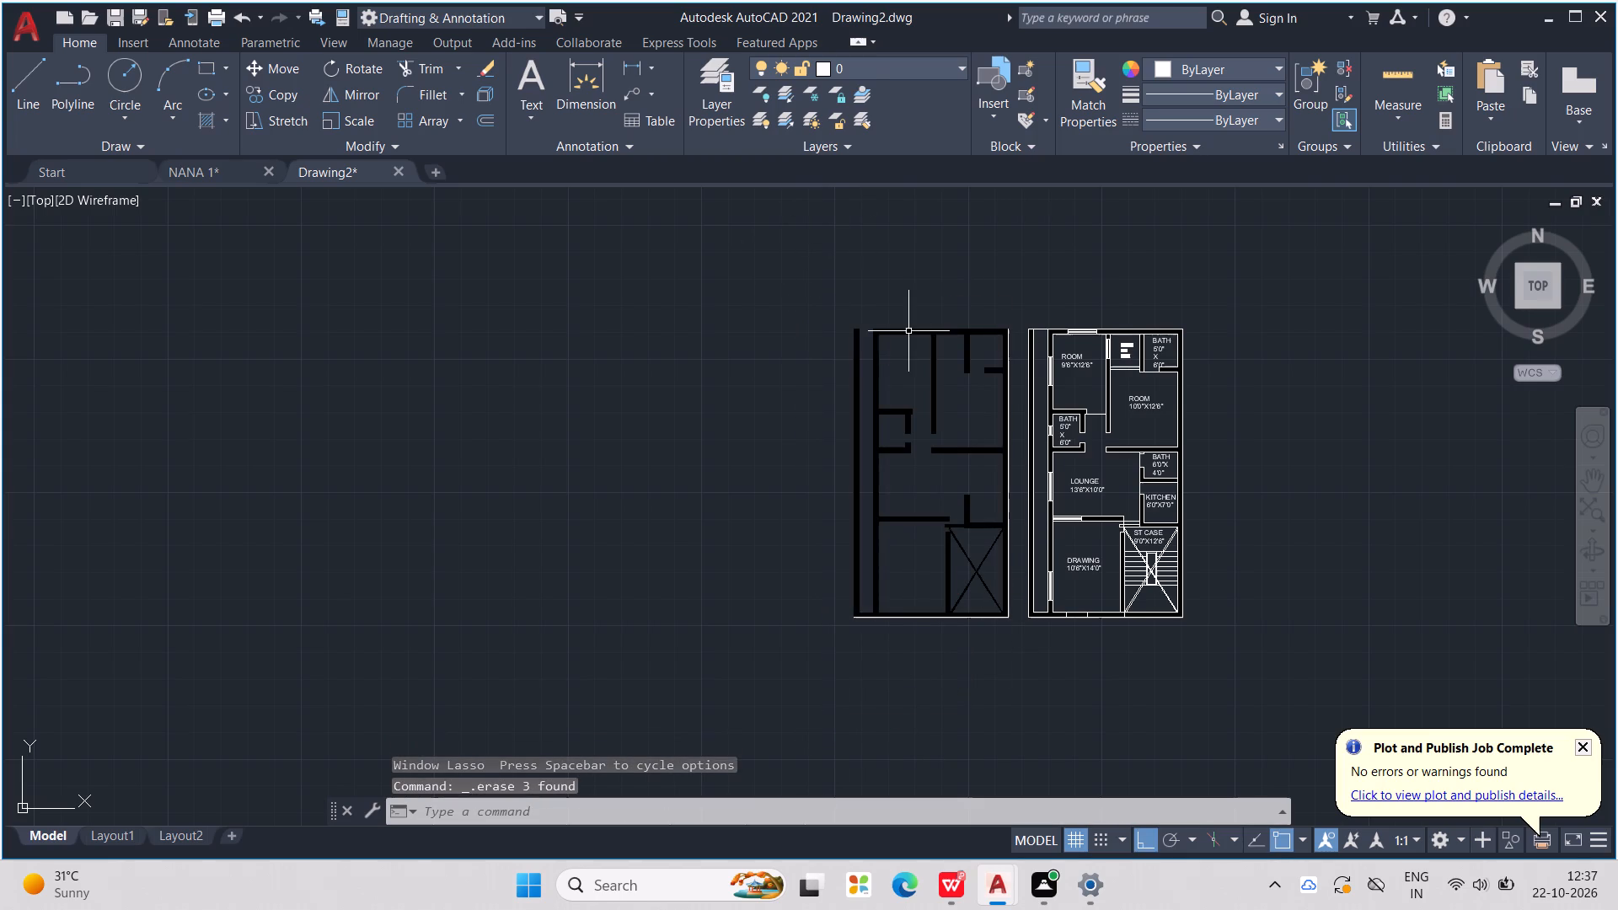
pyautogui.click(910, 332)
pyautogui.press('Delete')
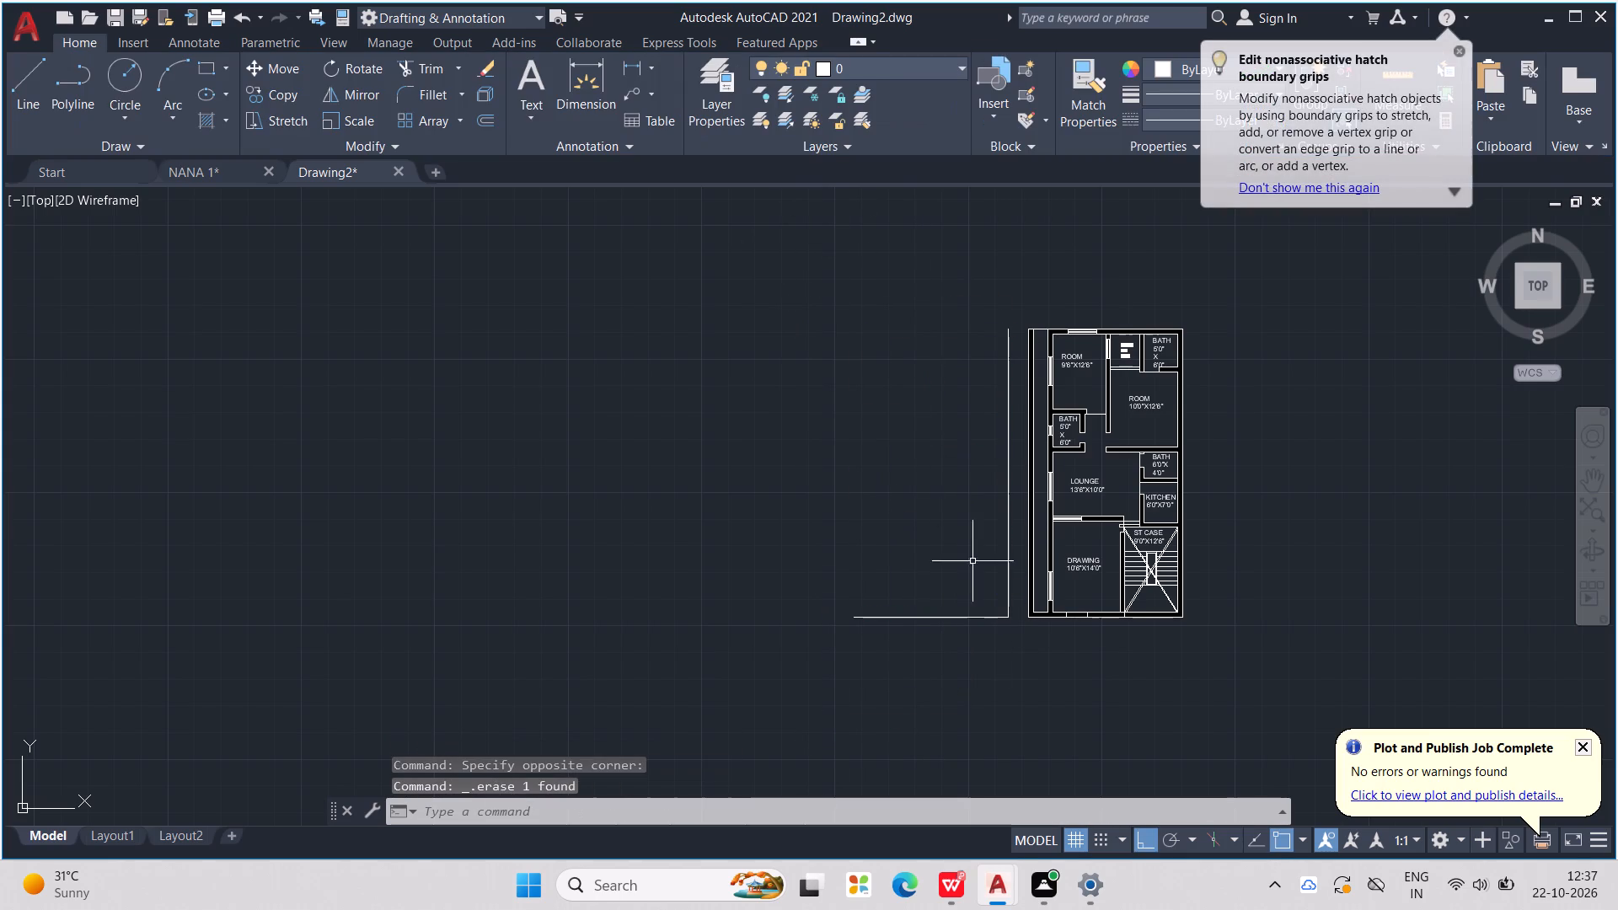
pyautogui.click(1010, 549)
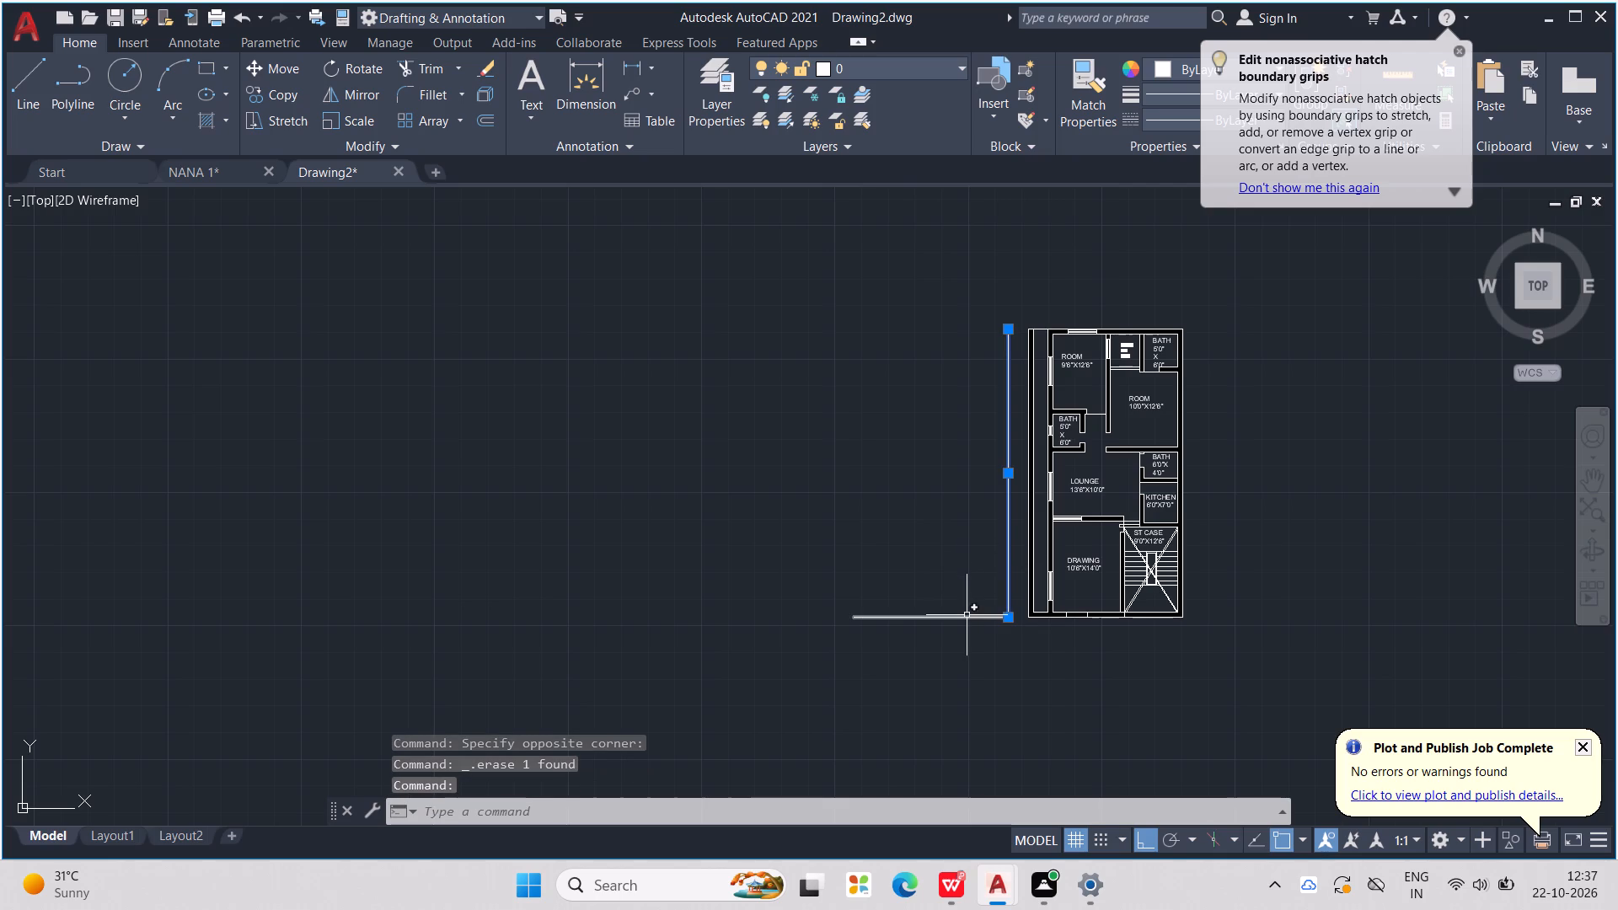
pyautogui.click(967, 615)
pyautogui.press('Delete')
# Add multiline text OPEN TO SKY, 6" high, in the narrow strip west of the 9'6"X12'6" room.
pyautogui.scroll(-1, 967, 710)
pyautogui.moveTo(940, 577); pyautogui.dragTo(804, 554, button='middle')
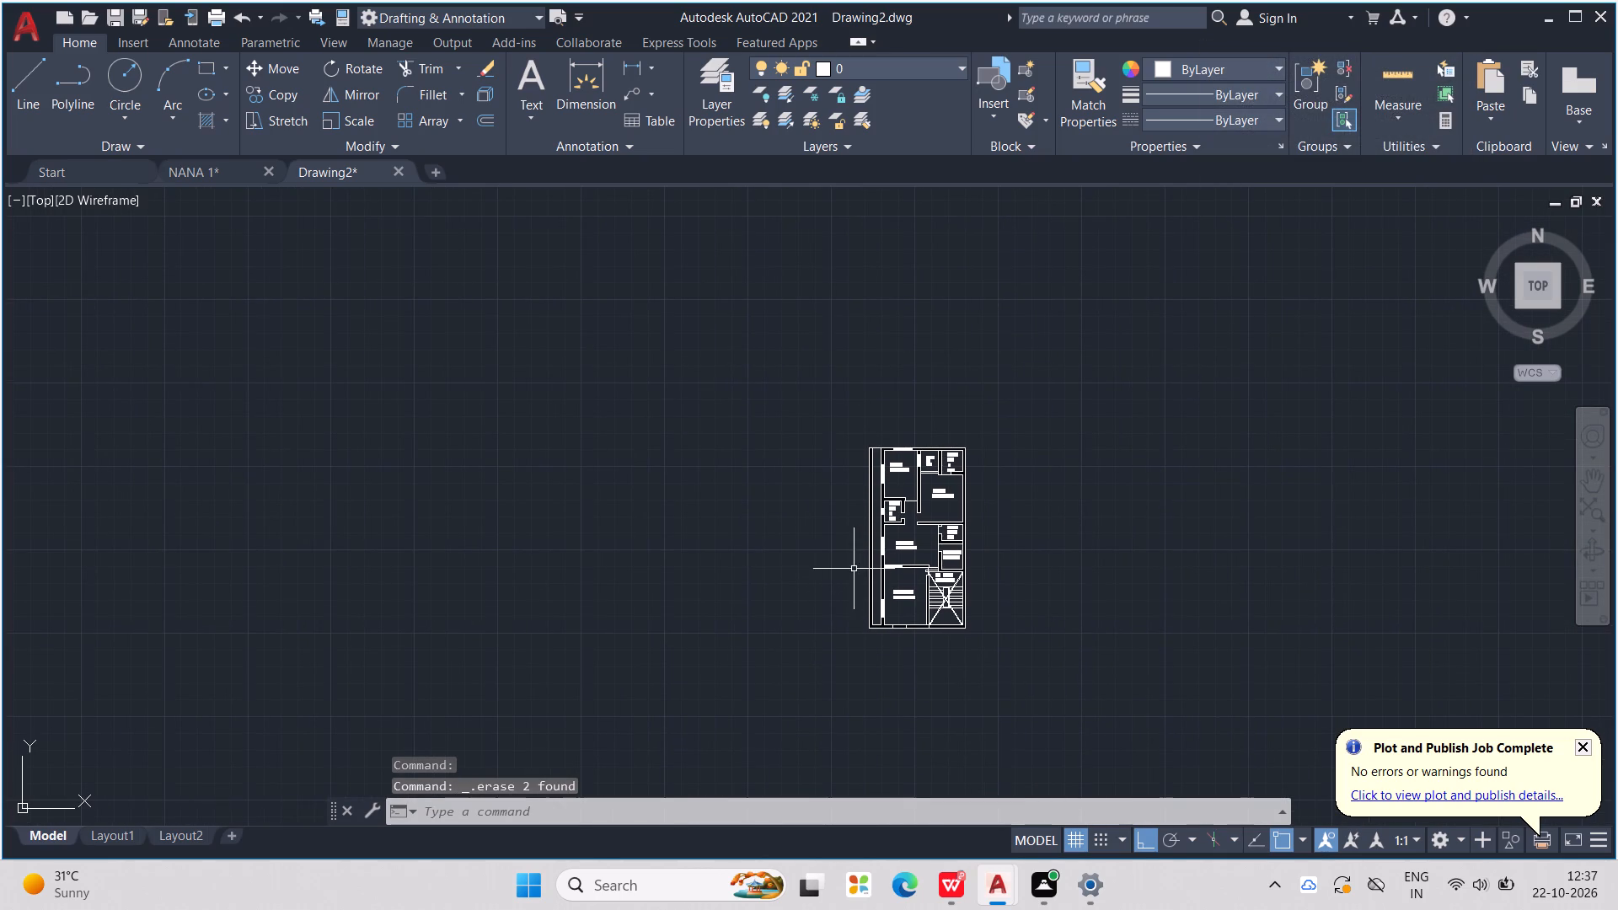
pyautogui.scroll(2, 867, 558)
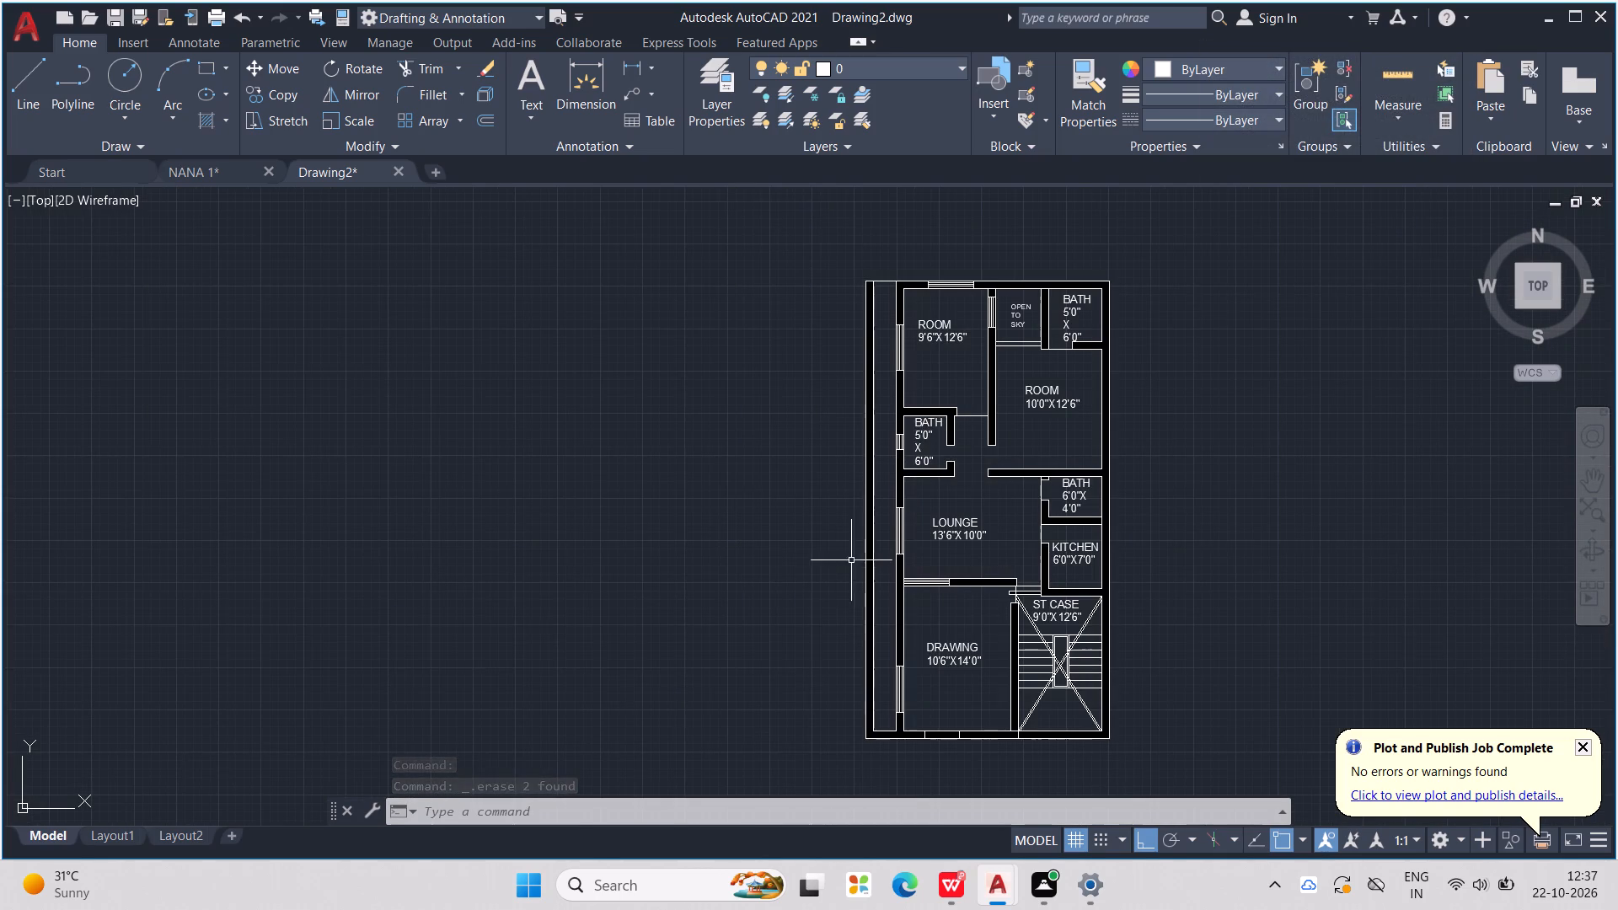
pyautogui.moveTo(836, 565); pyautogui.dragTo(777, 661, button='middle')
pyautogui.scroll(1, 861, 436)
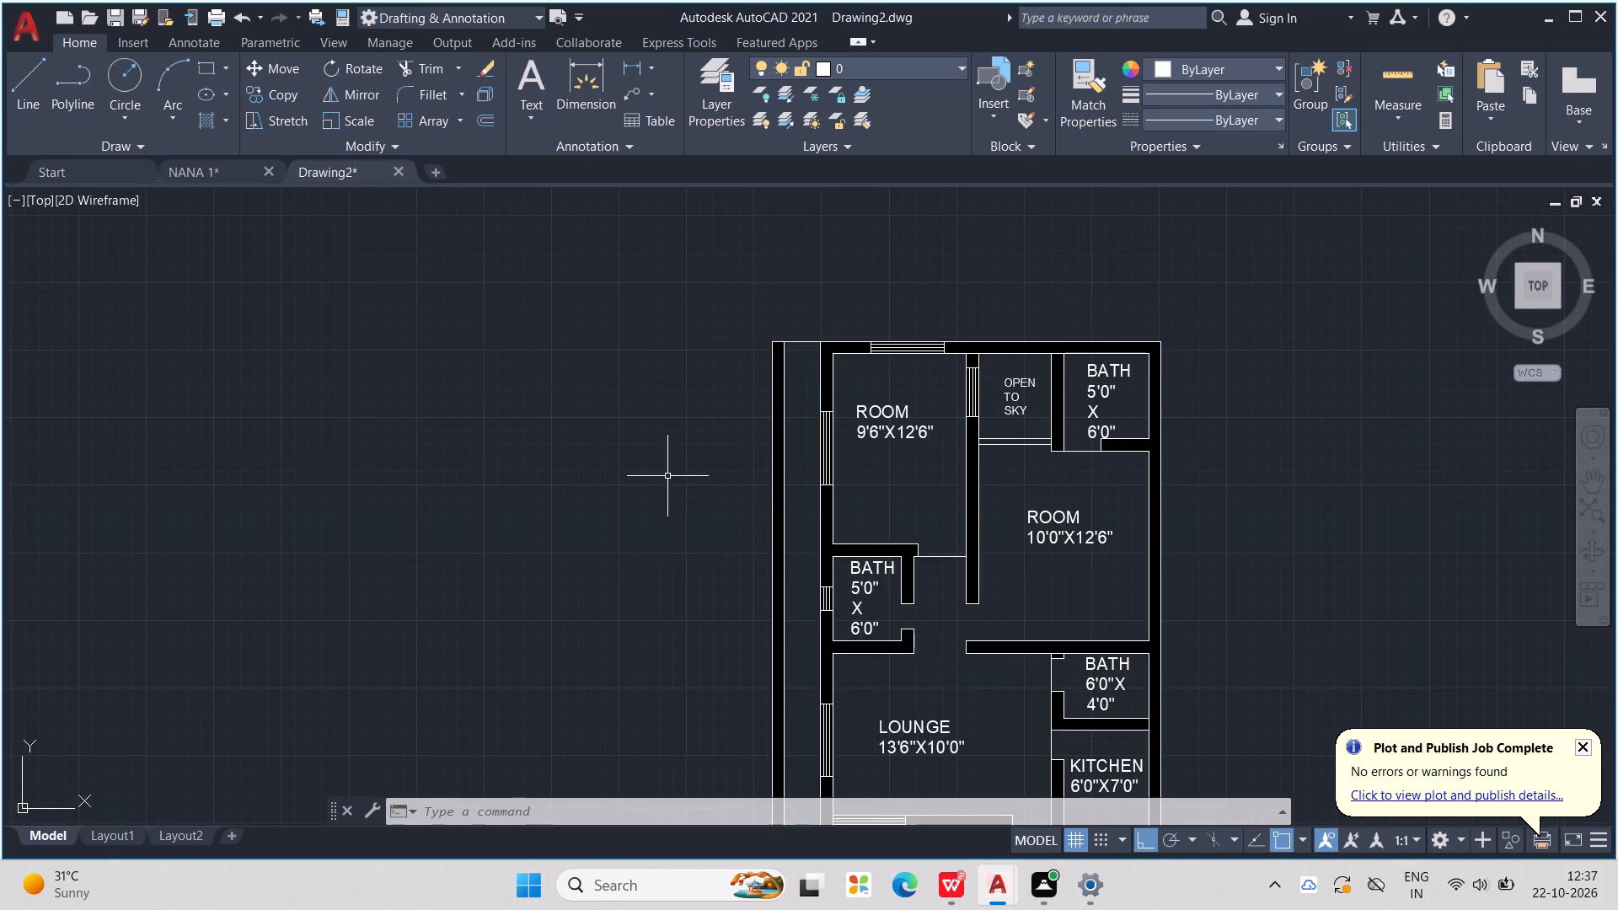
pyautogui.press('t')
pyautogui.press('Return')
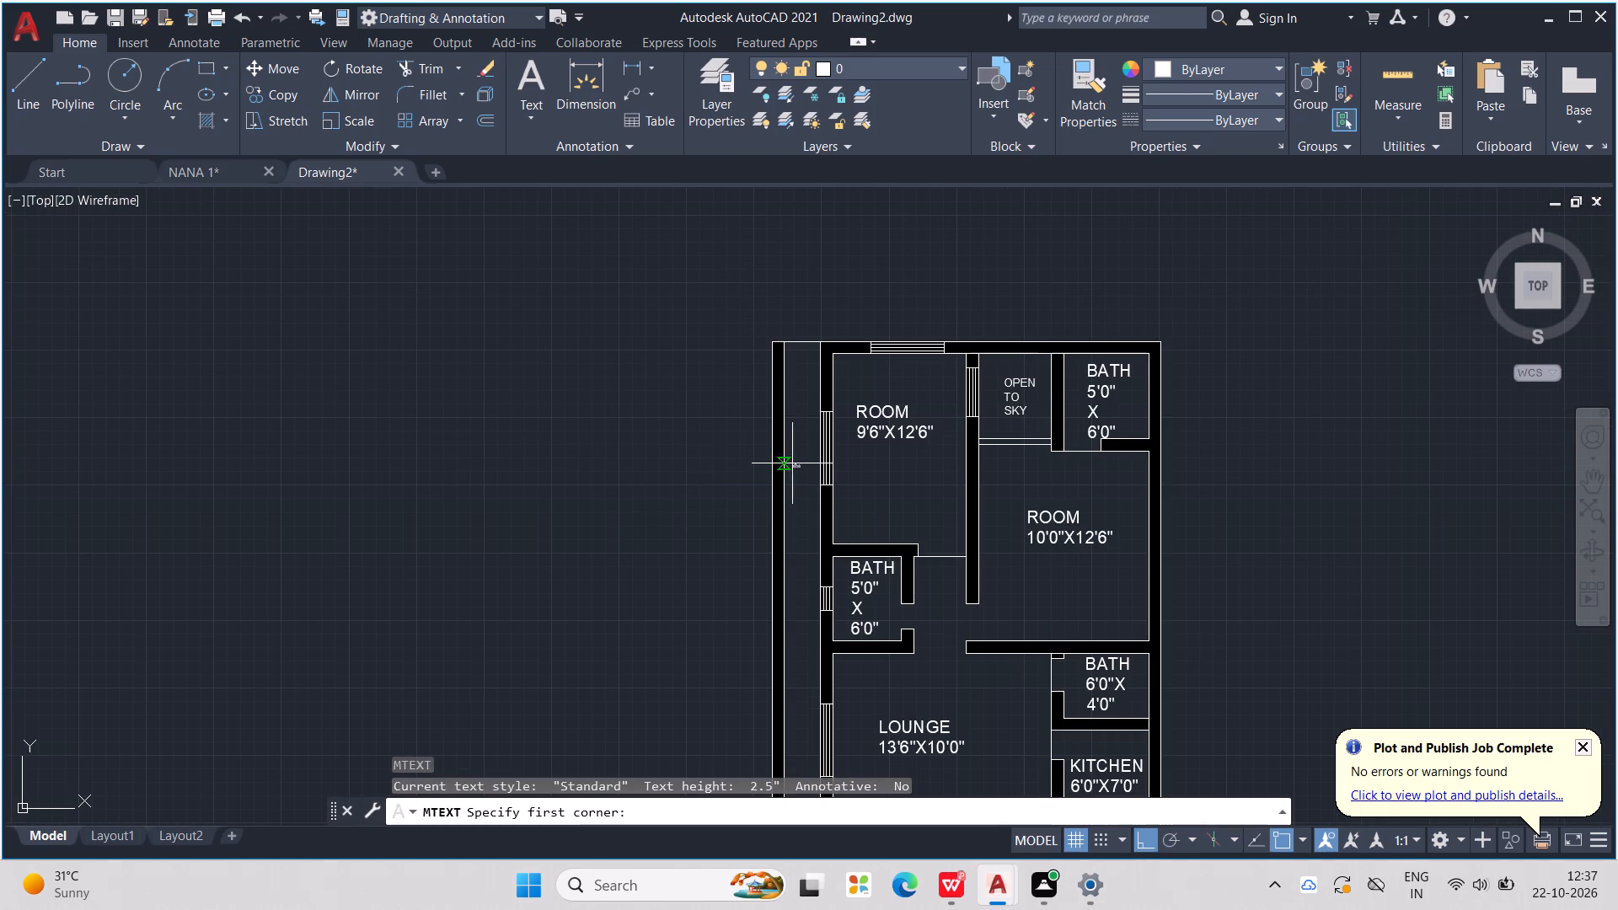
pyautogui.scroll(2, 795, 458)
pyautogui.doubleClick(793, 430)
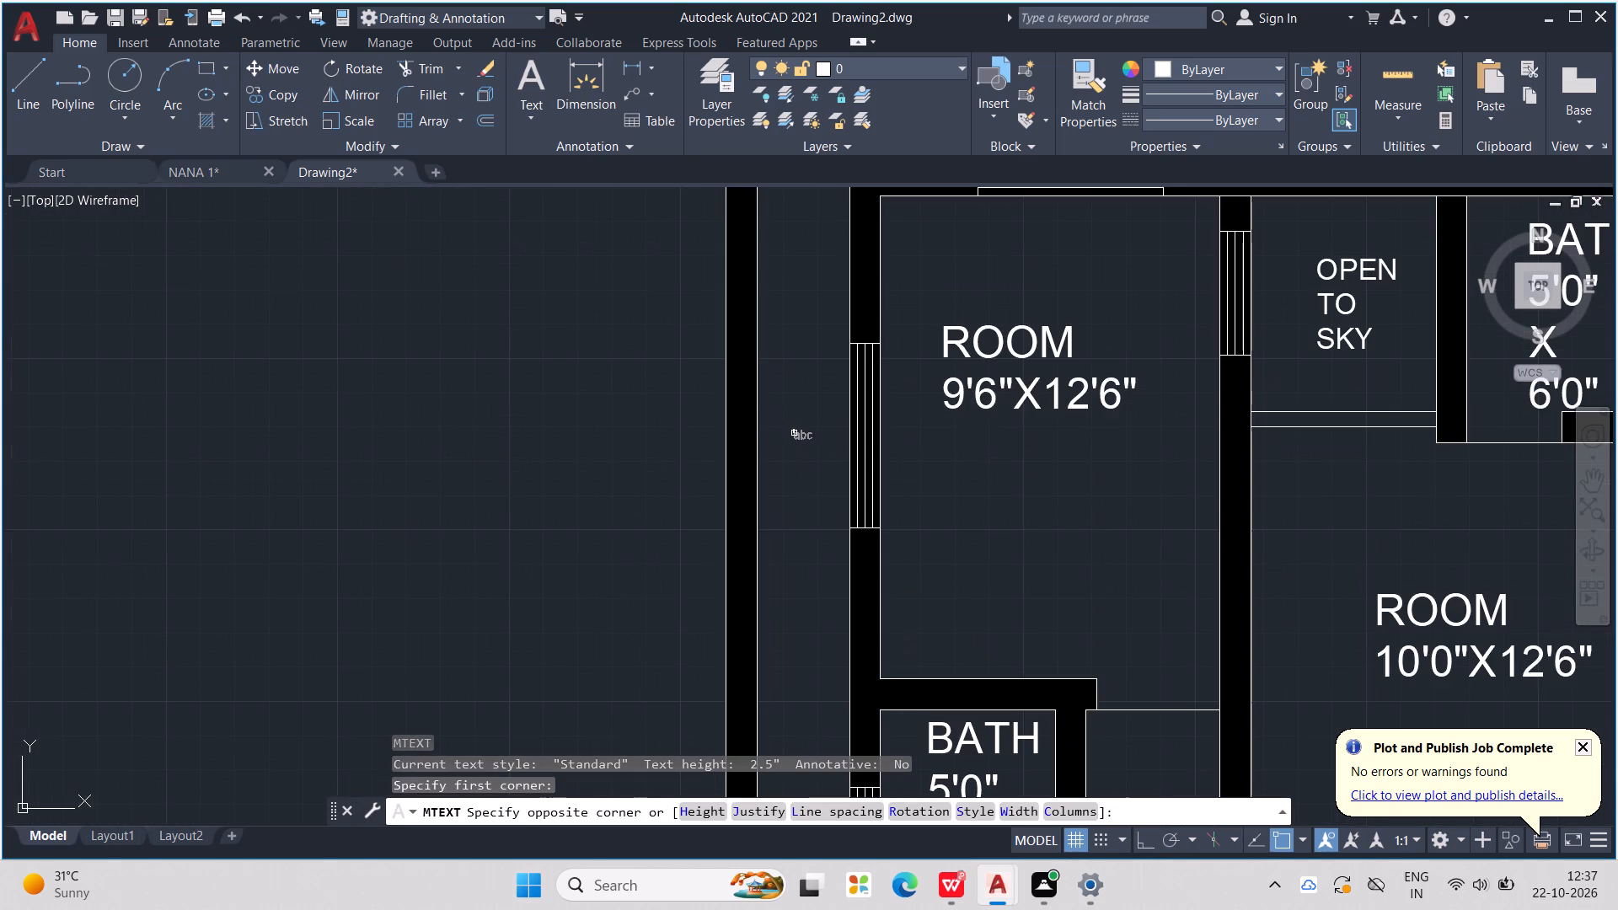
pyautogui.click(794, 433)
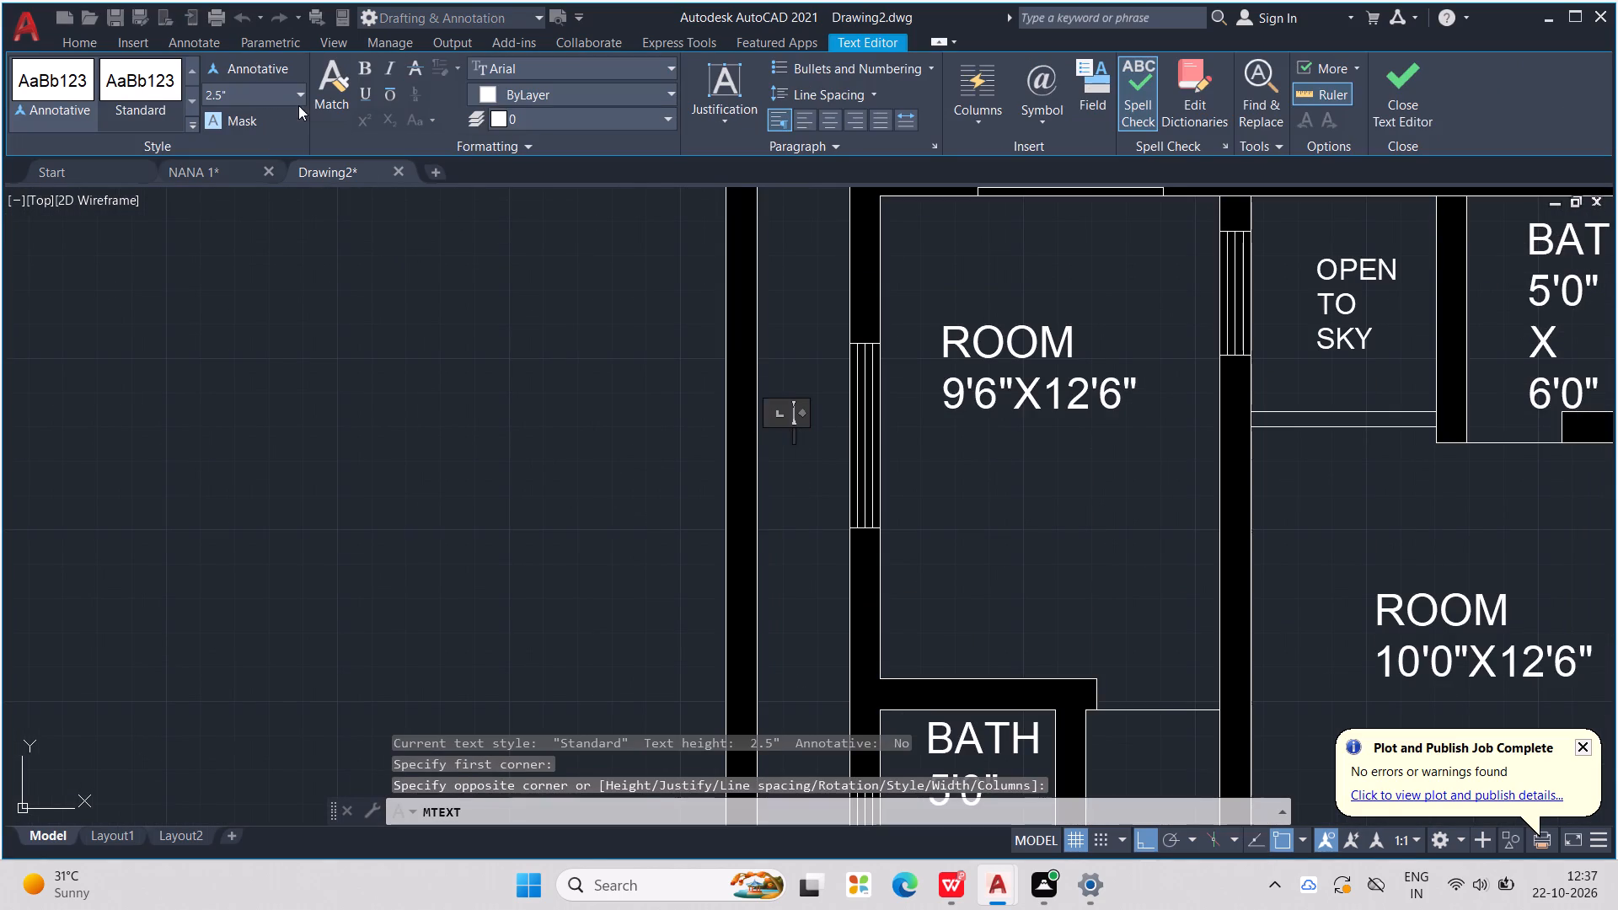
pyautogui.click(297, 99)
pyautogui.click(238, 164)
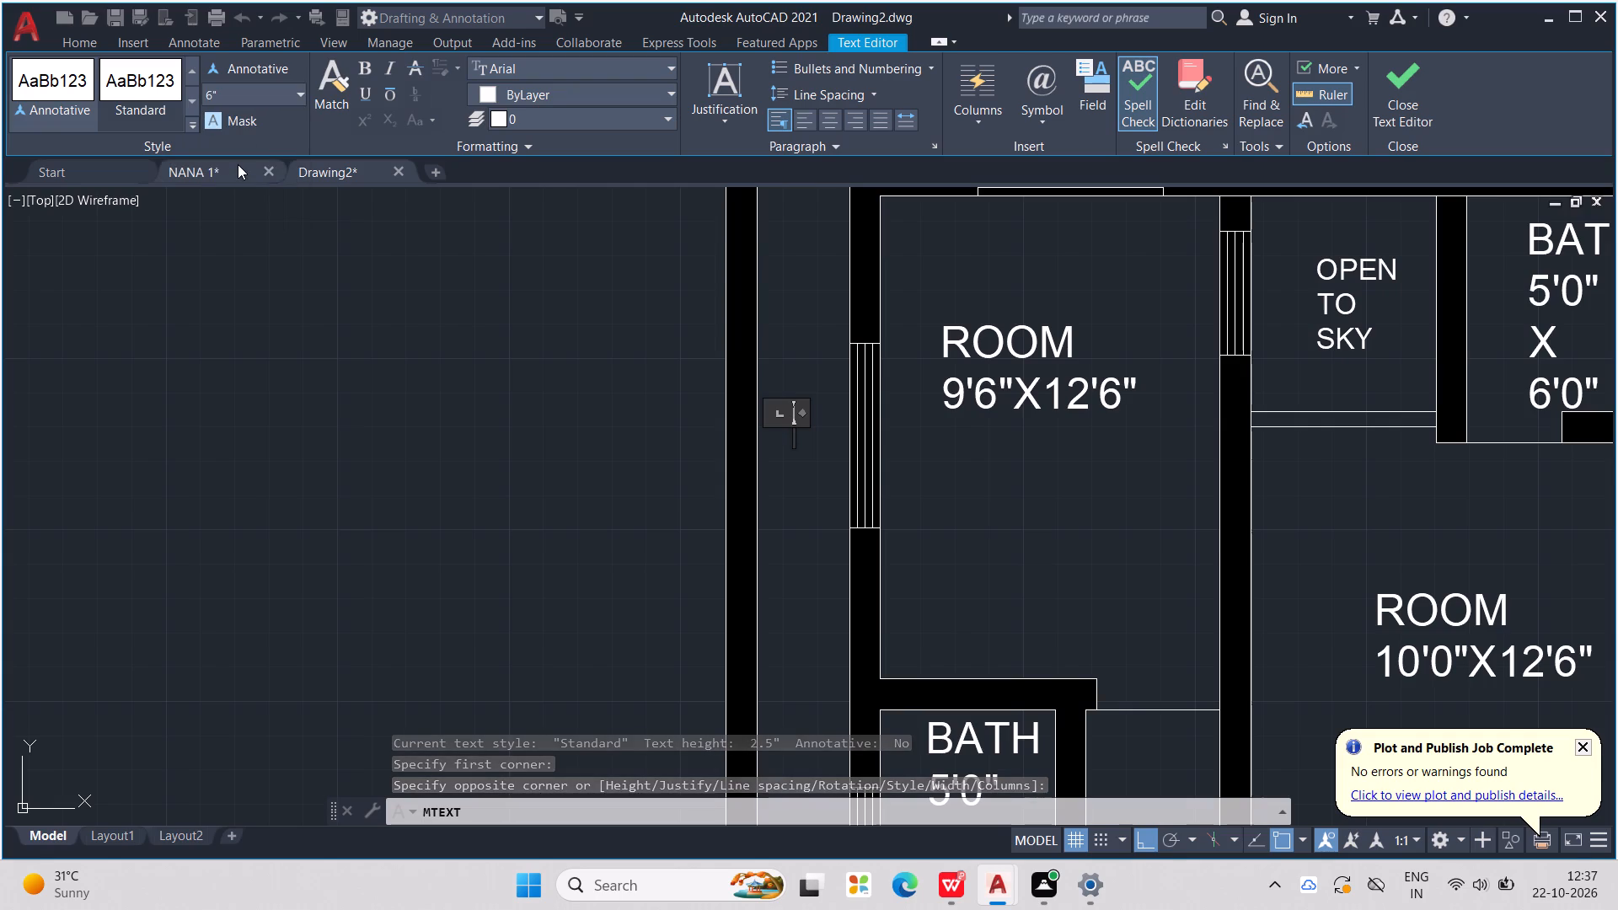
pyautogui.write('OPEN')
pyautogui.press('space')
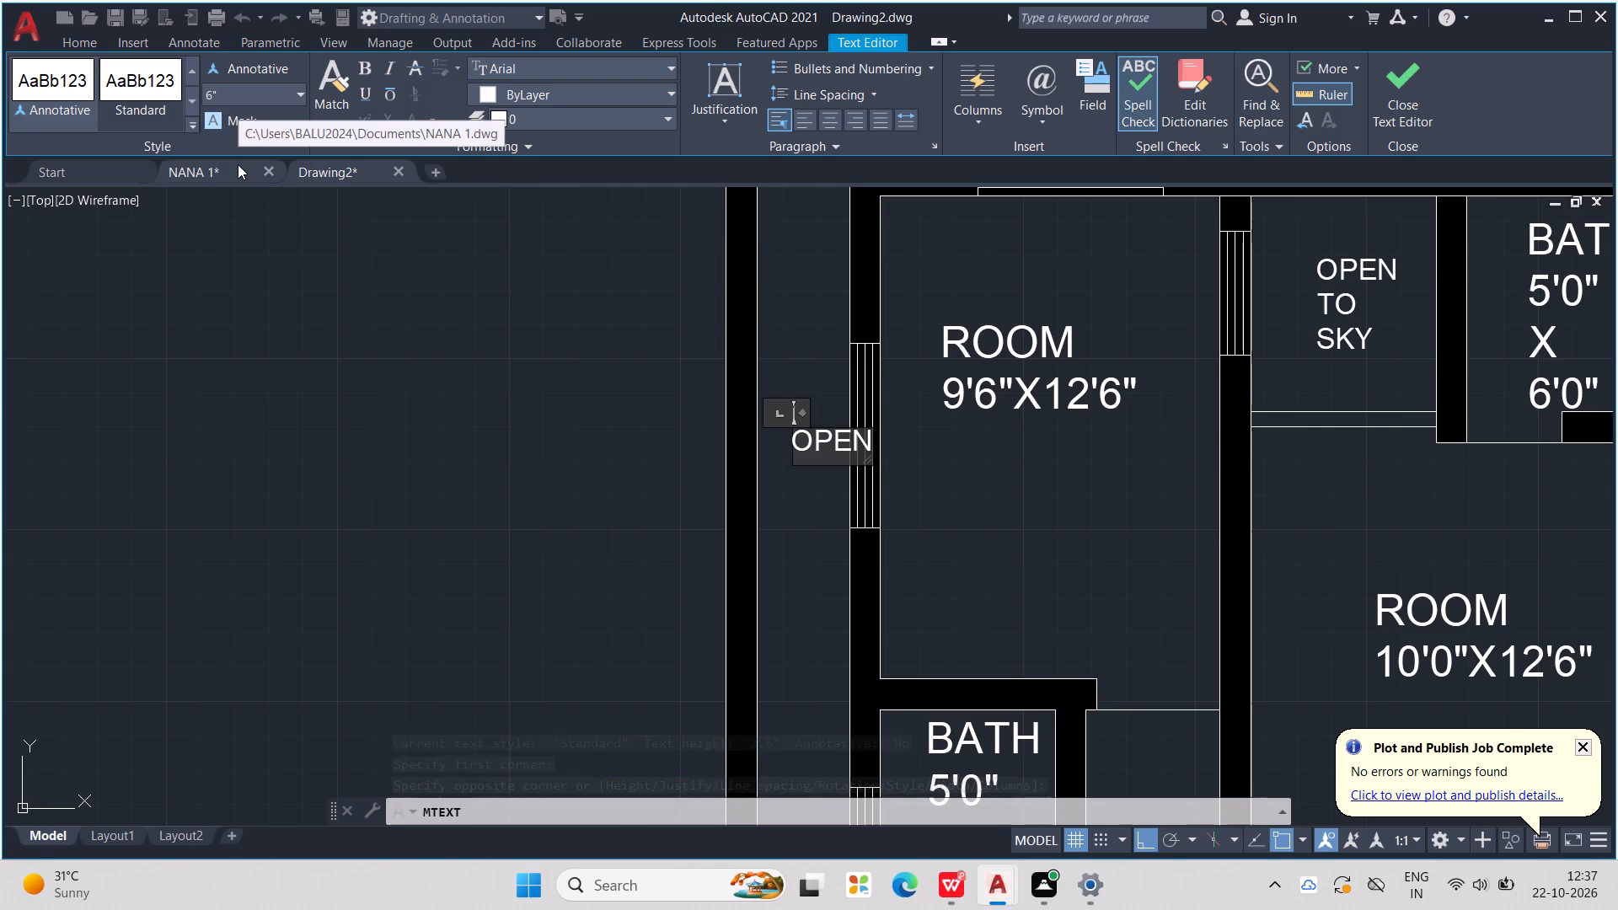
pyautogui.write('TO SLH')
pyautogui.press('BackSpace')
pyautogui.press('BackSpace')
pyautogui.press('l')
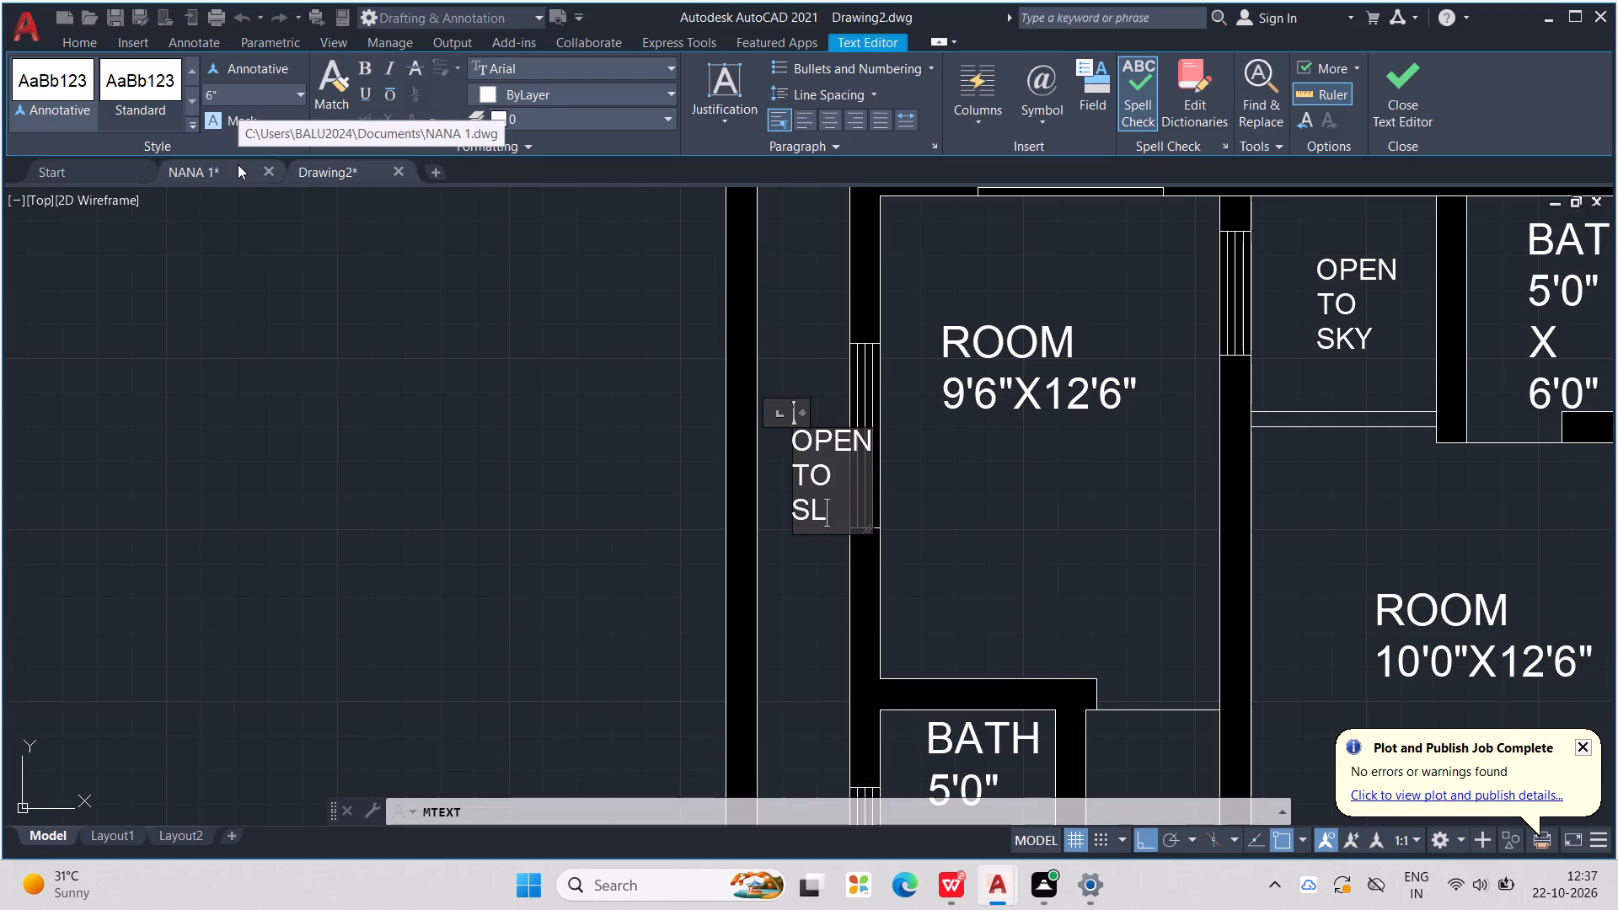
pyautogui.press('BackSpace')
pyautogui.write('KY')
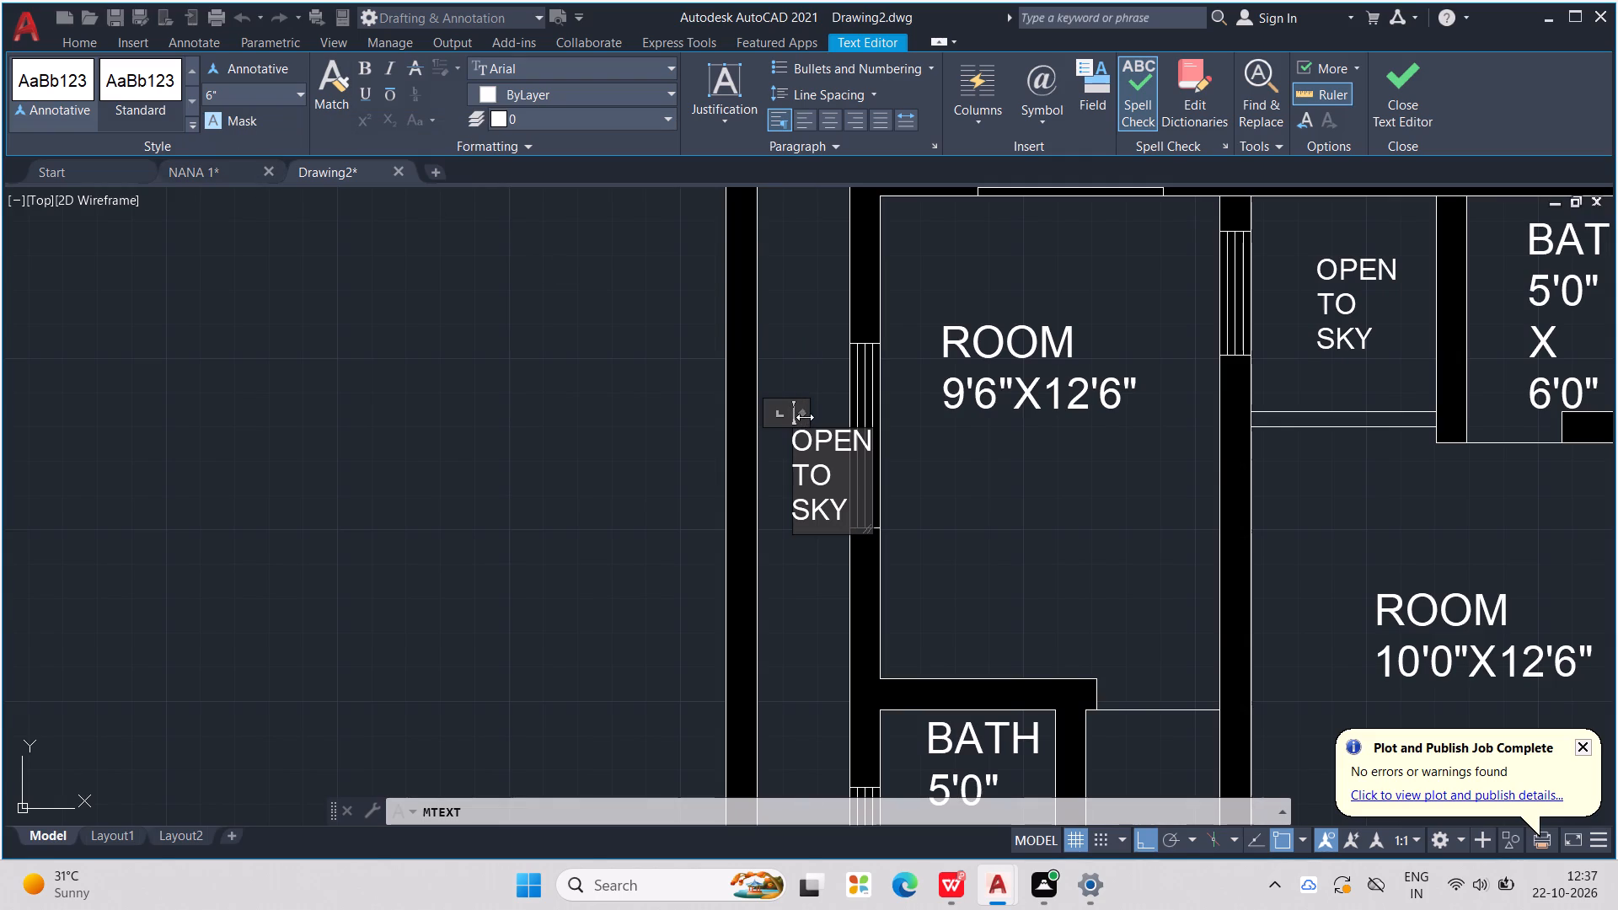
# Widen the new OPEN TO SKY text frame so the wording fits on a single line.
pyautogui.moveTo(805, 417); pyautogui.dragTo(1063, 426)
pyautogui.click(1048, 497)
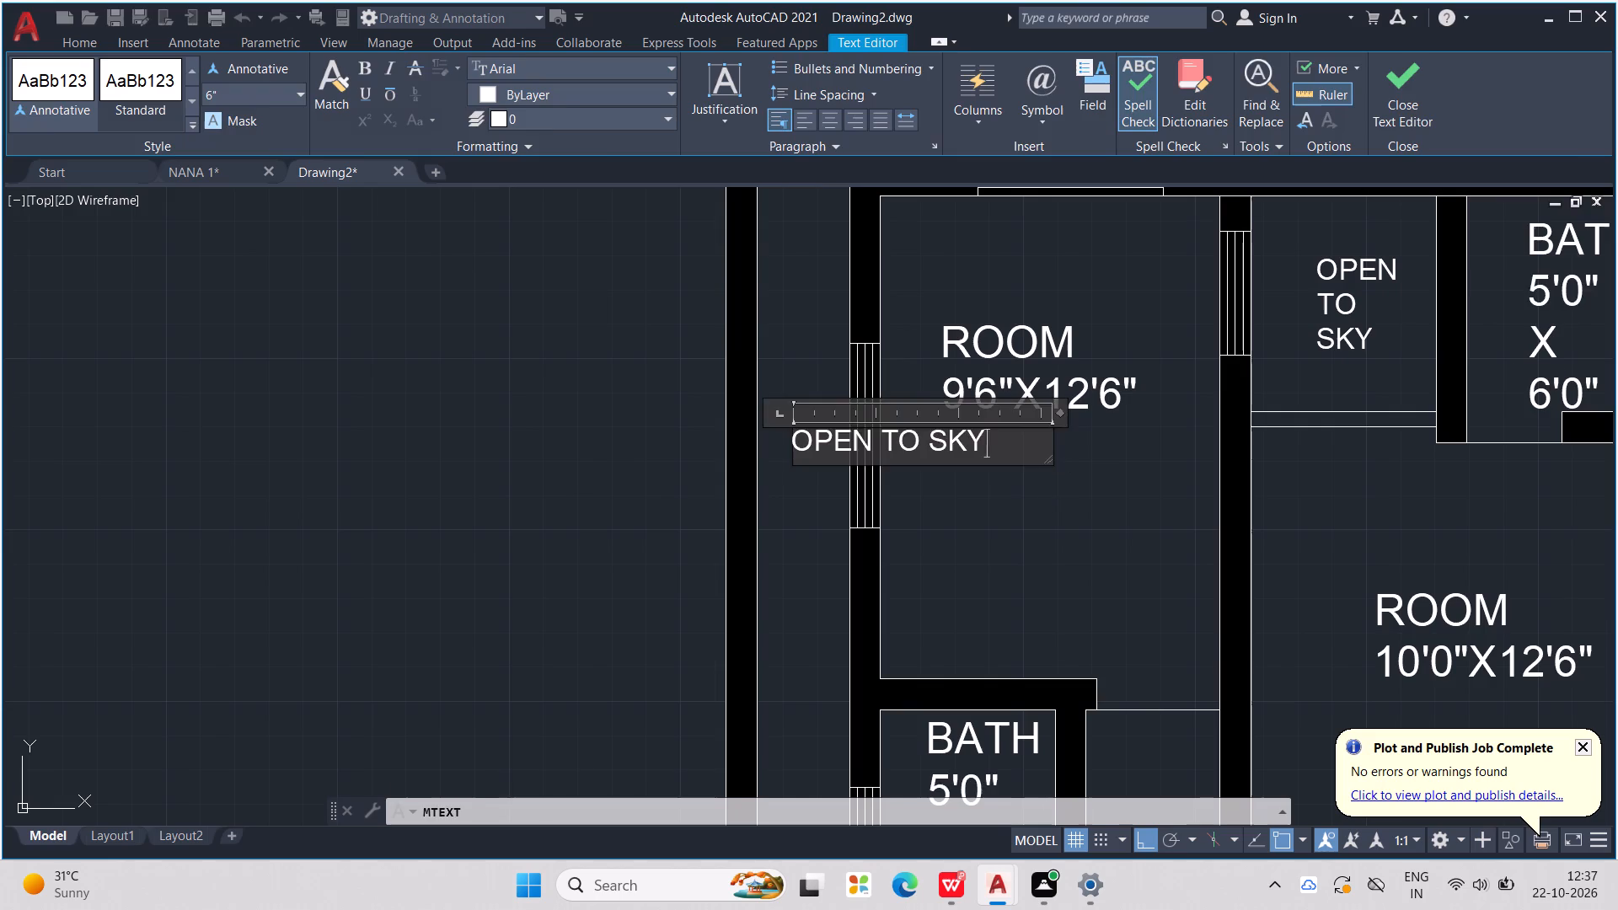
# Rotate the new OPEN TO SKY label 90° so it reads vertically.
pyautogui.click(950, 449)
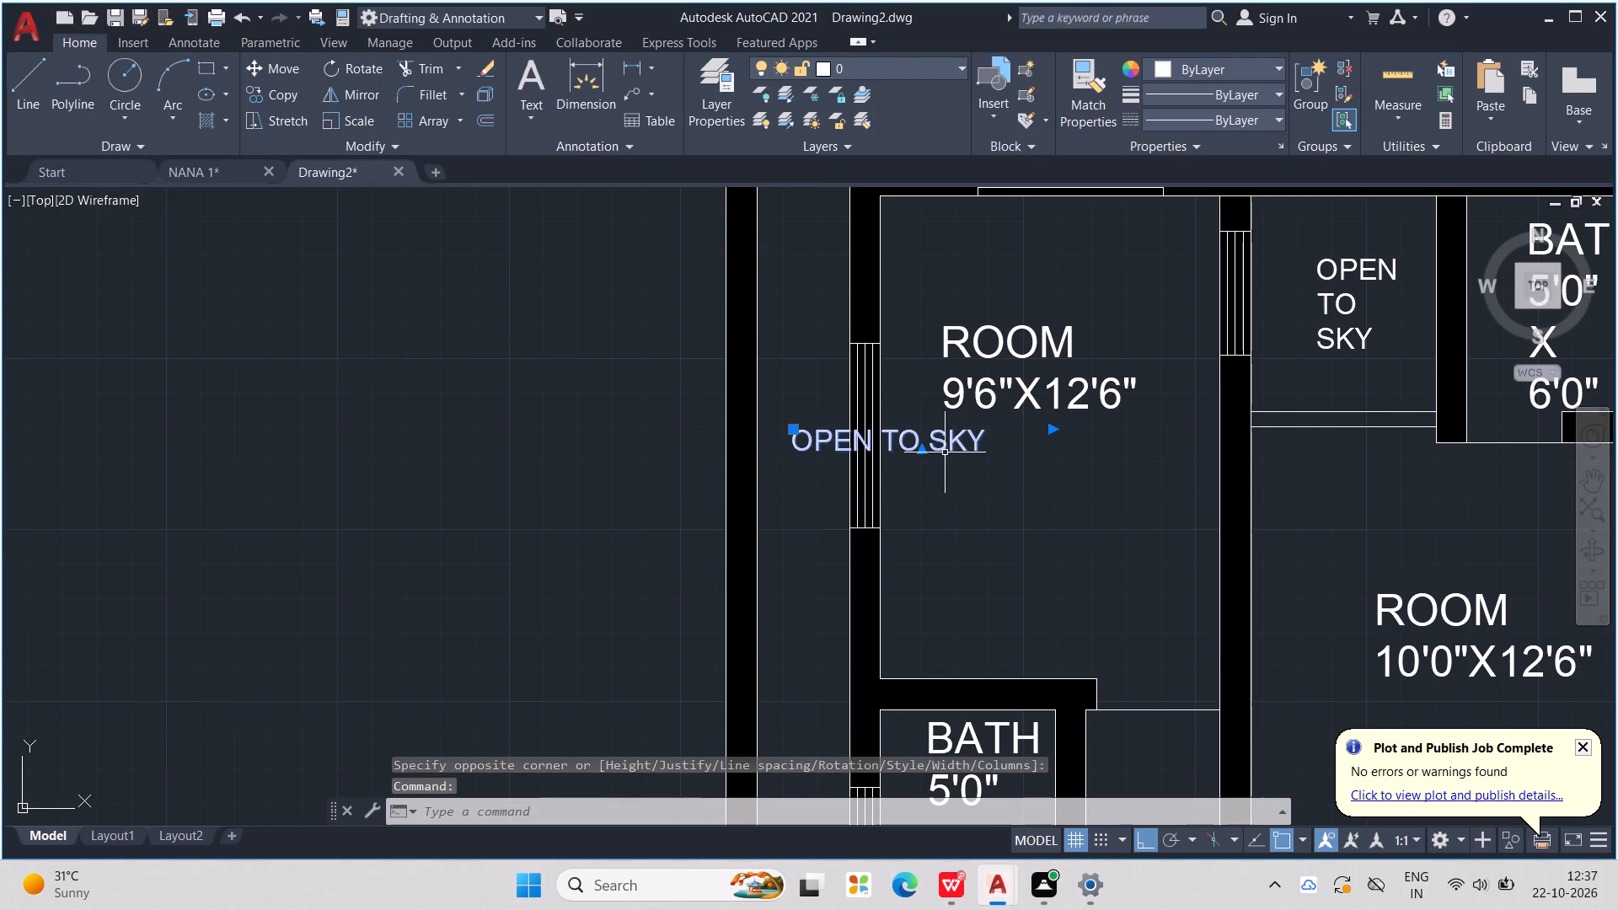
pyautogui.press('r')
pyautogui.press('o')
pyautogui.press('Return')
pyautogui.click(936, 443)
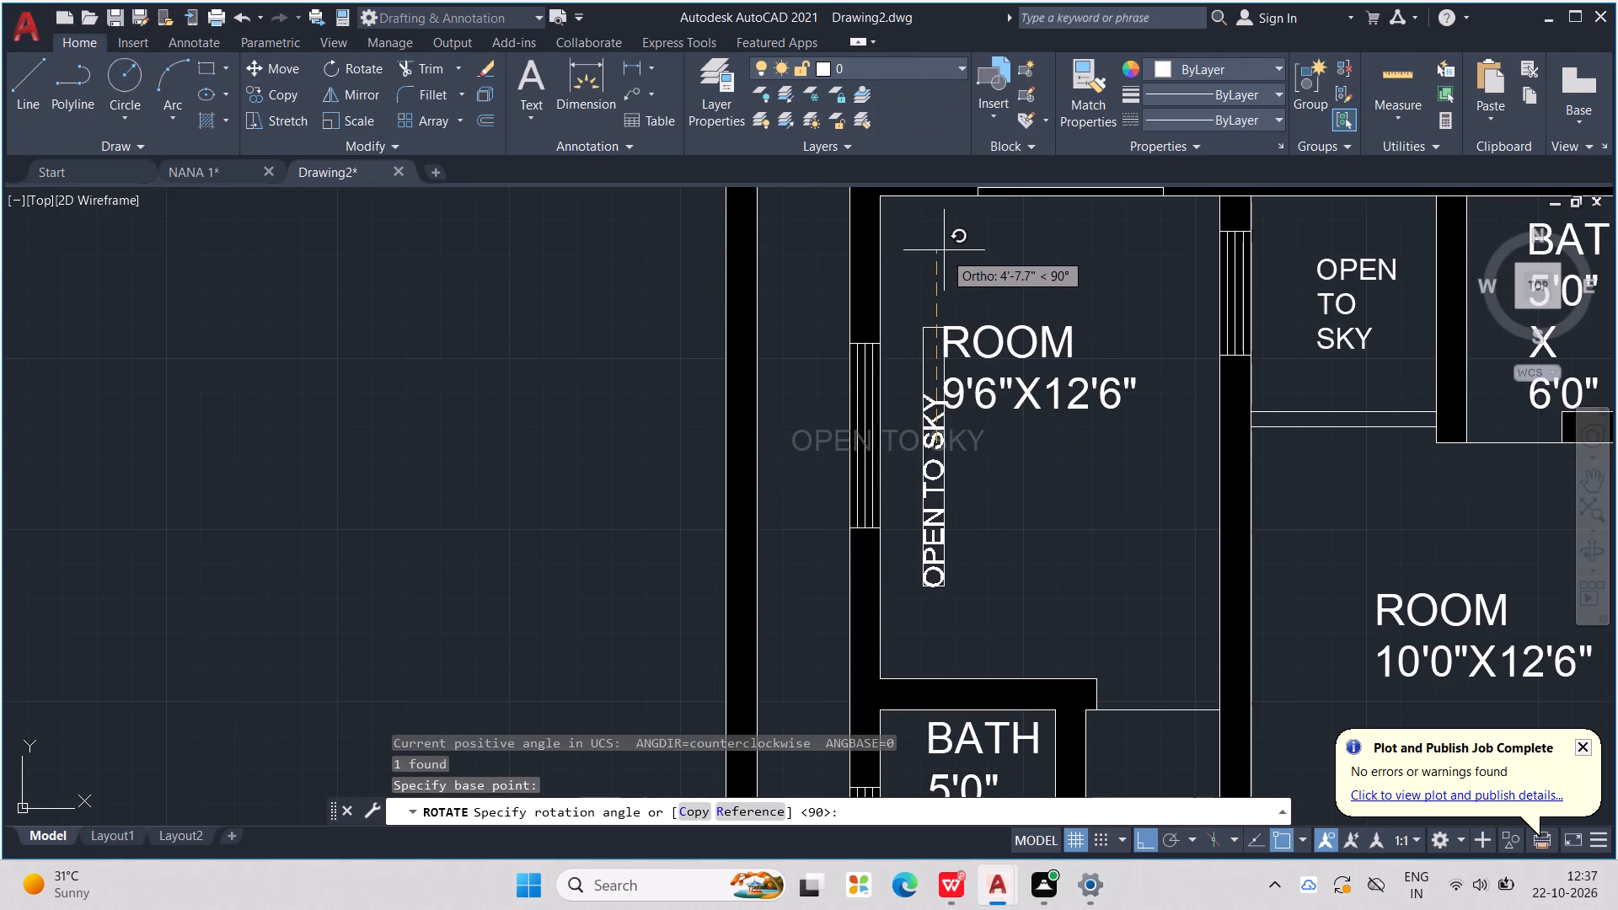
pyautogui.click(944, 250)
# Move the vertical OPEN TO SKY label into the narrow strip west of the 9'6"X12'6" room.
pyautogui.click(932, 471)
pyautogui.click(934, 504)
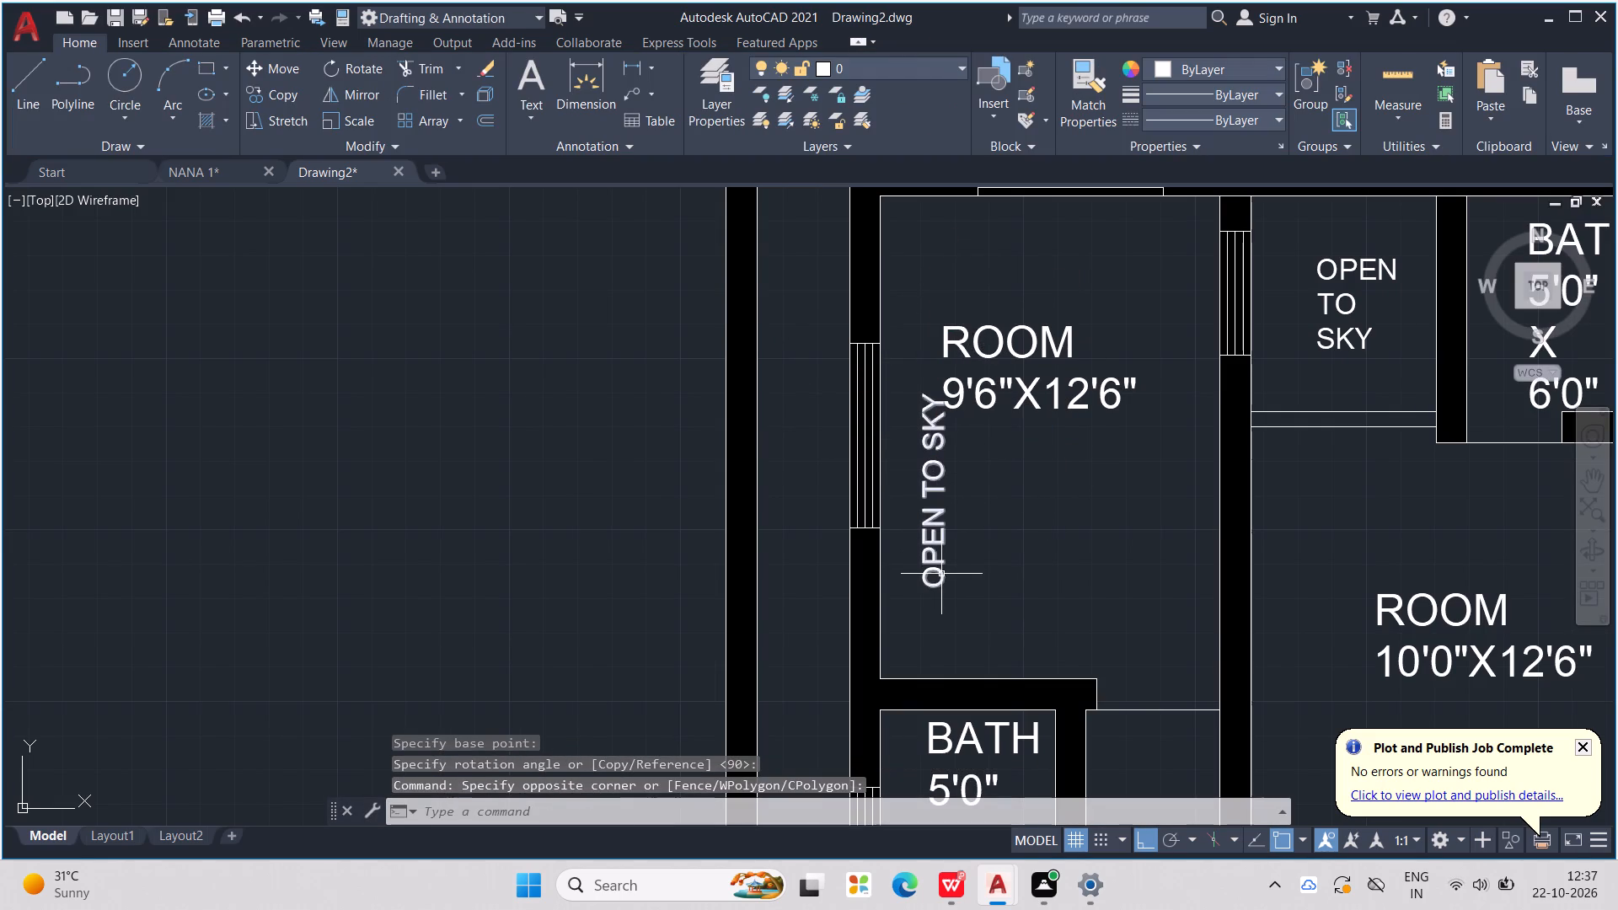
pyautogui.click(941, 575)
pyautogui.moveTo(935, 562); pyautogui.dragTo(808, 444)
pyautogui.moveTo(818, 444); pyautogui.dragTo(833, 602, button='middle')
pyautogui.moveTo(815, 574); pyautogui.dragTo(814, 570)
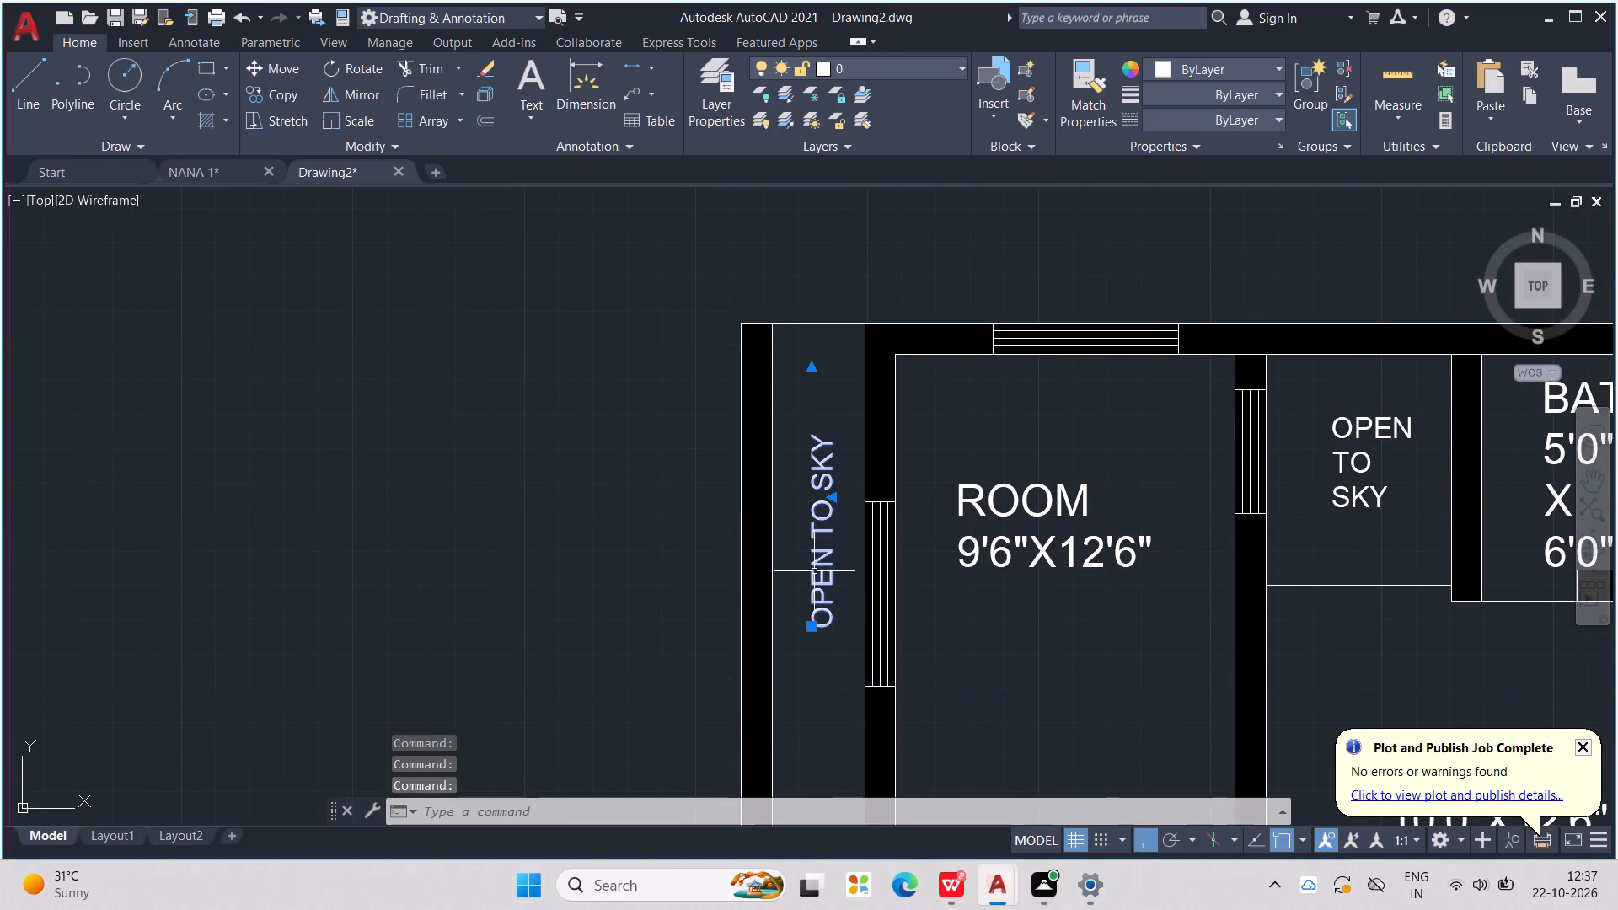
pyautogui.moveTo(814, 570); pyautogui.dragTo(810, 526)
# Nudge the vertical OPEN TO SKY label slightly south so it sits within the narrow strip west of the 9'6"X12'6" room.
pyautogui.moveTo(816, 614); pyautogui.dragTo(812, 602)
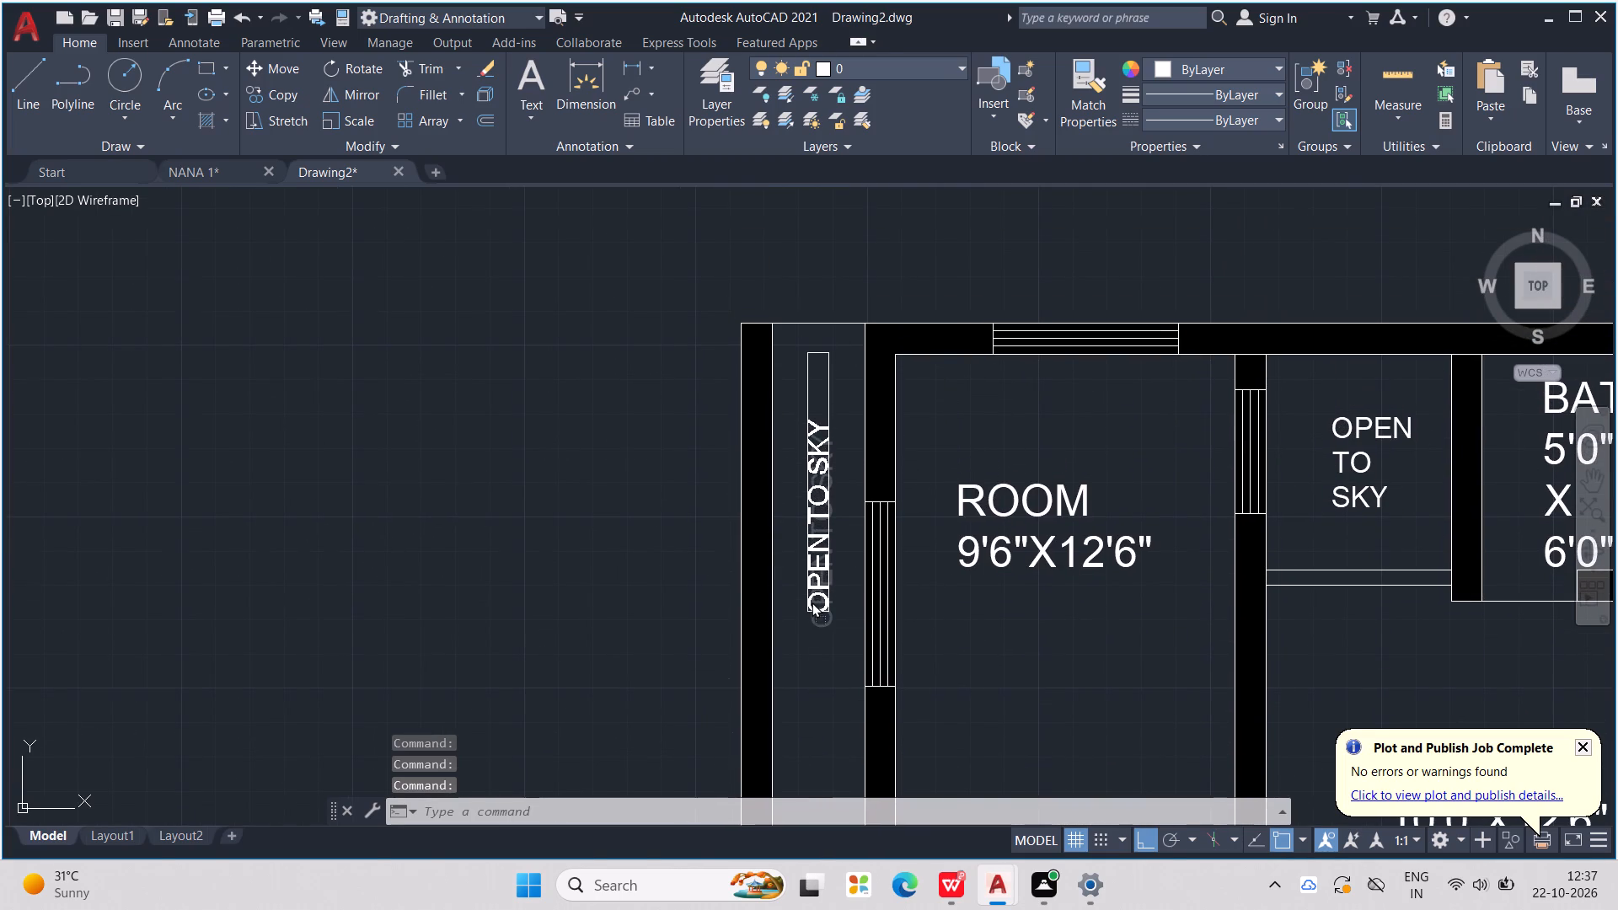
pyautogui.moveTo(812, 602); pyautogui.dragTo(809, 602)
pyautogui.press('Escape')
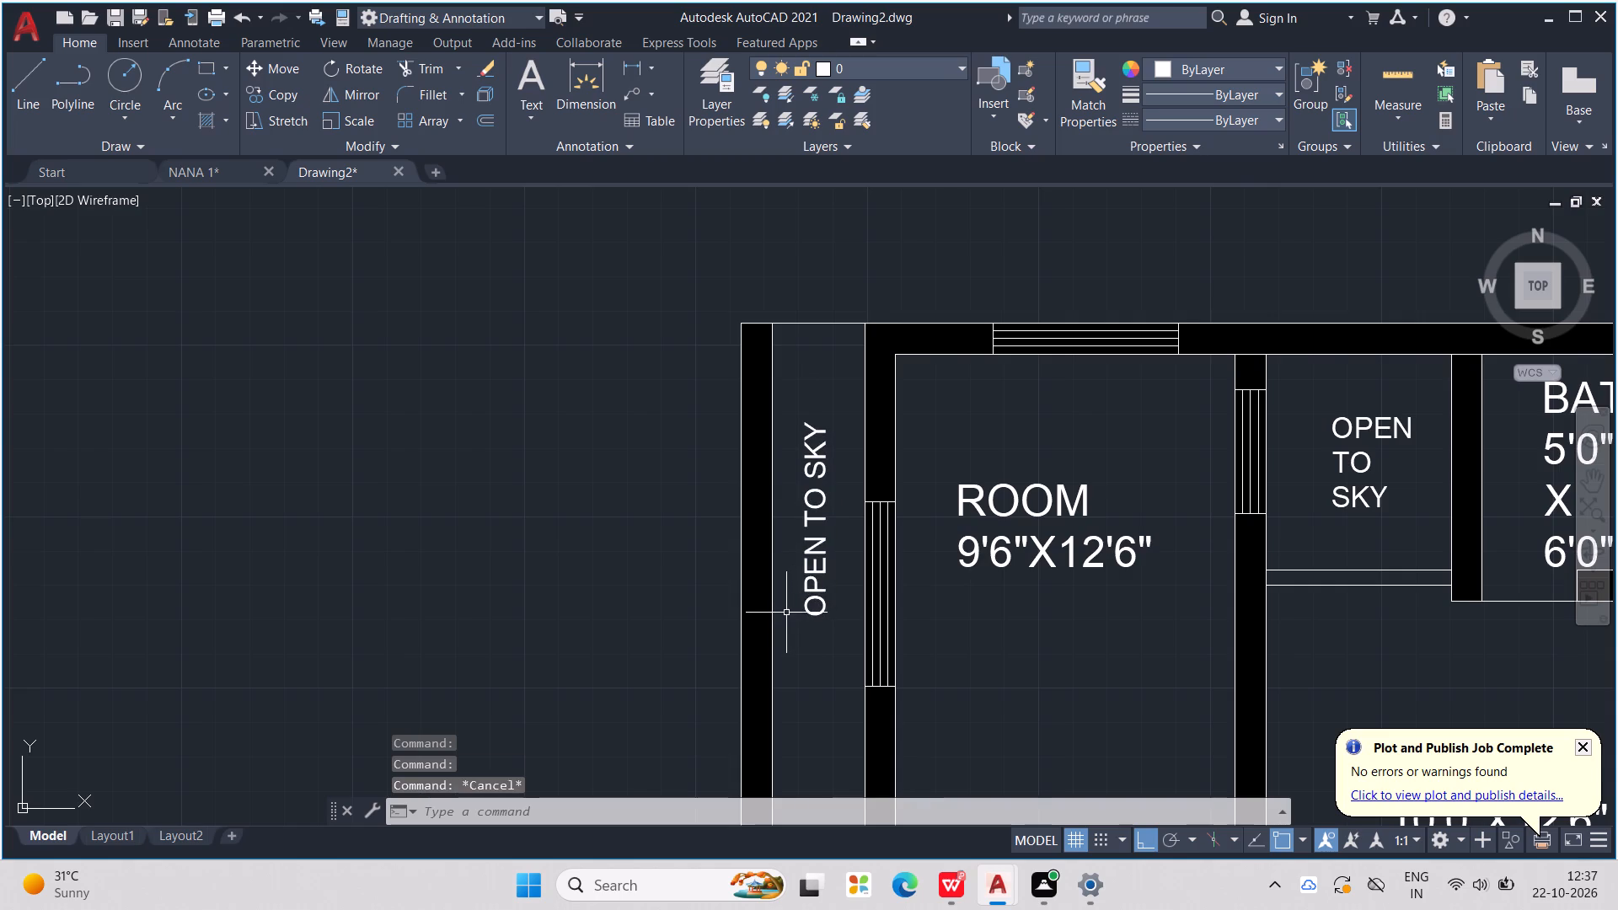
pyautogui.press('Escape')
# Extend the inner line of the north wall westward across the narrow OPEN TO SKY strip to the outer west wall.
pyautogui.write('EZ')
pyautogui.press('Escape')
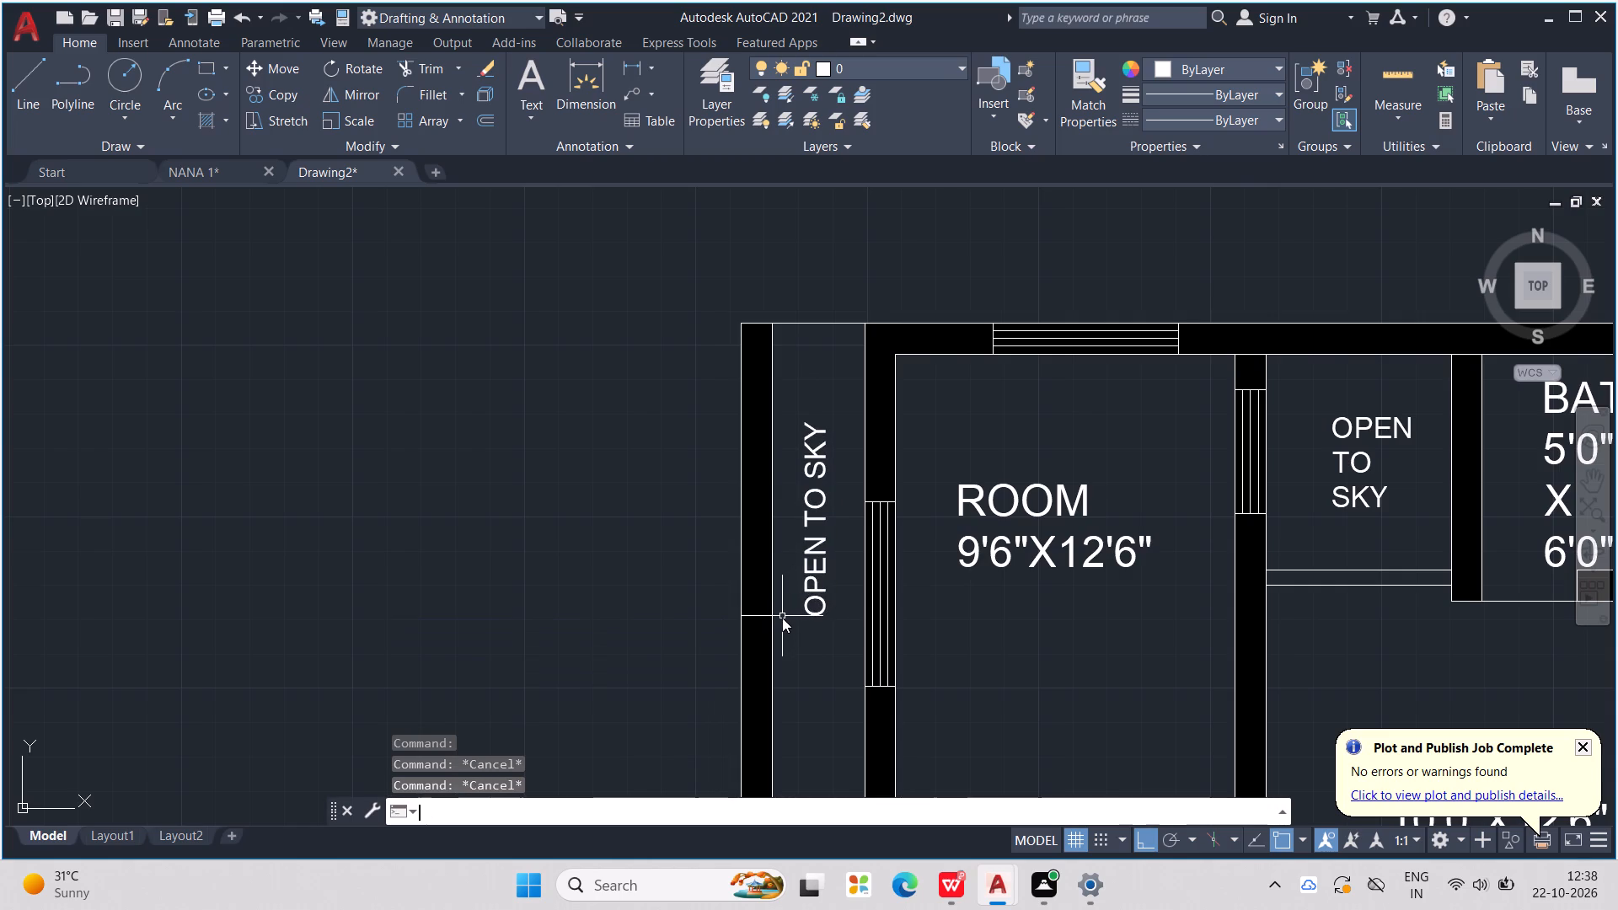
pyautogui.press('e')
pyautogui.press('x')
pyautogui.press('Return')
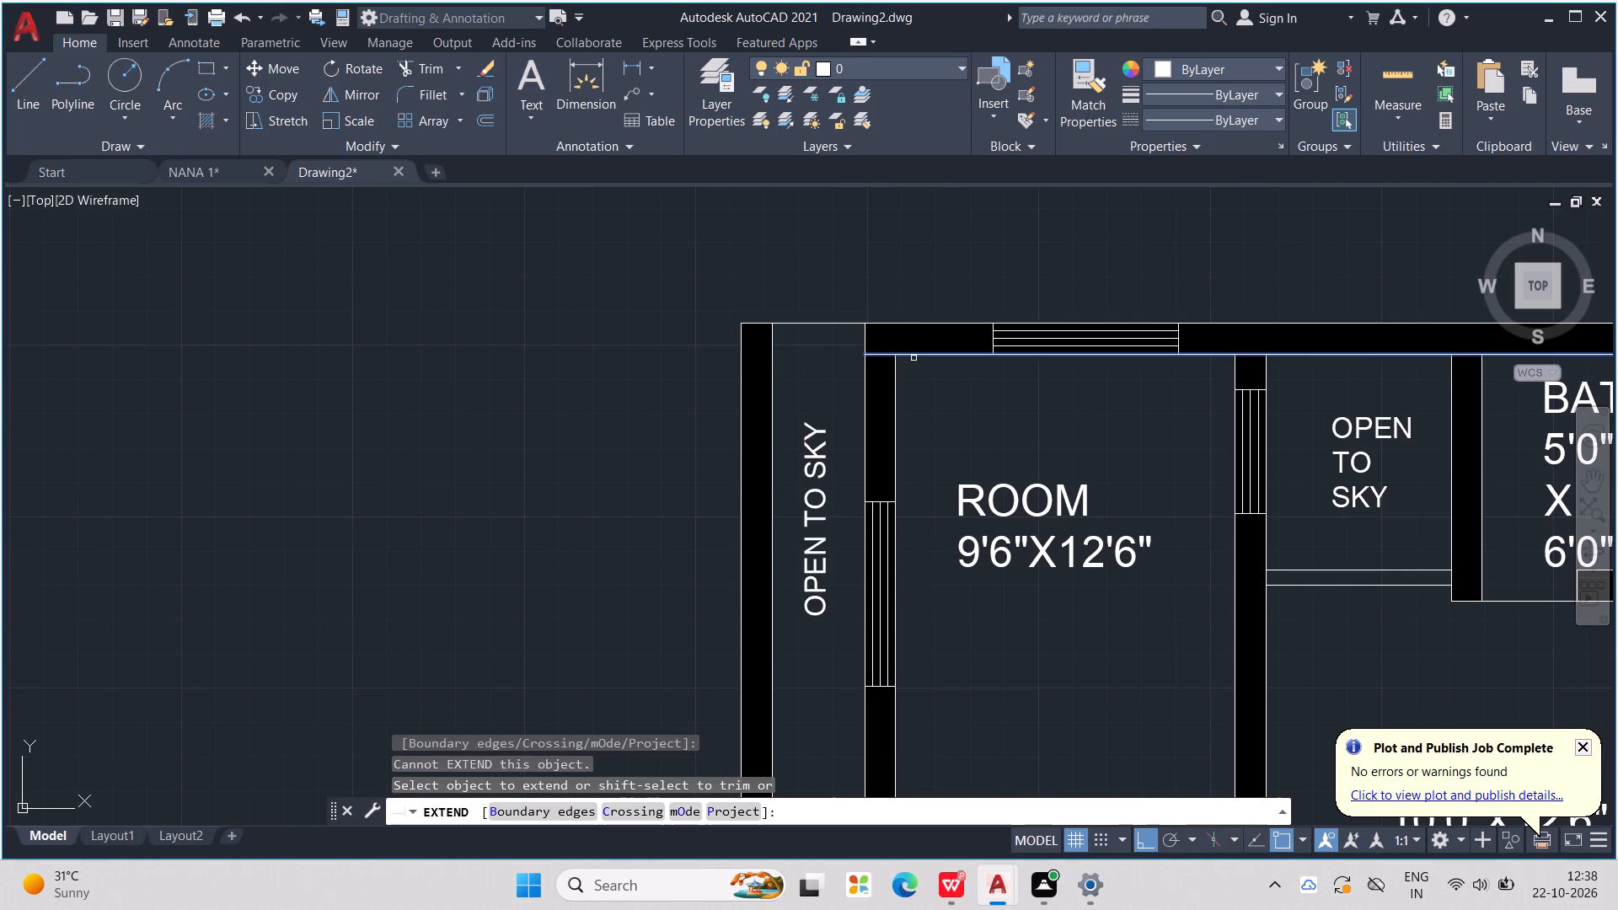
pyautogui.click(918, 351)
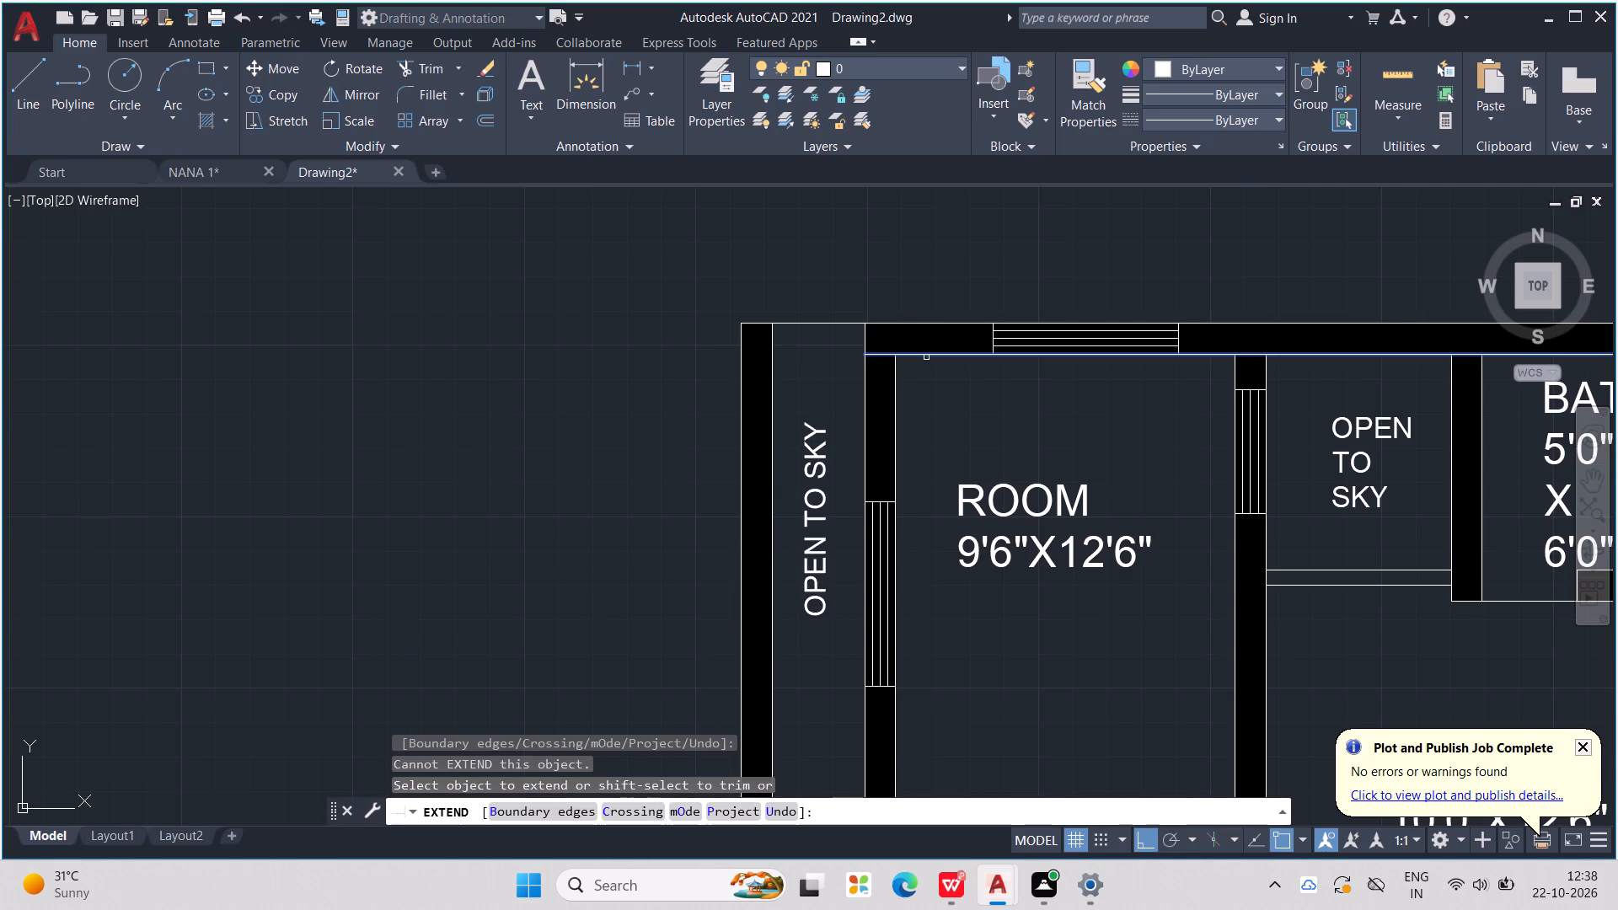
pyautogui.click(926, 357)
pyautogui.click(887, 355)
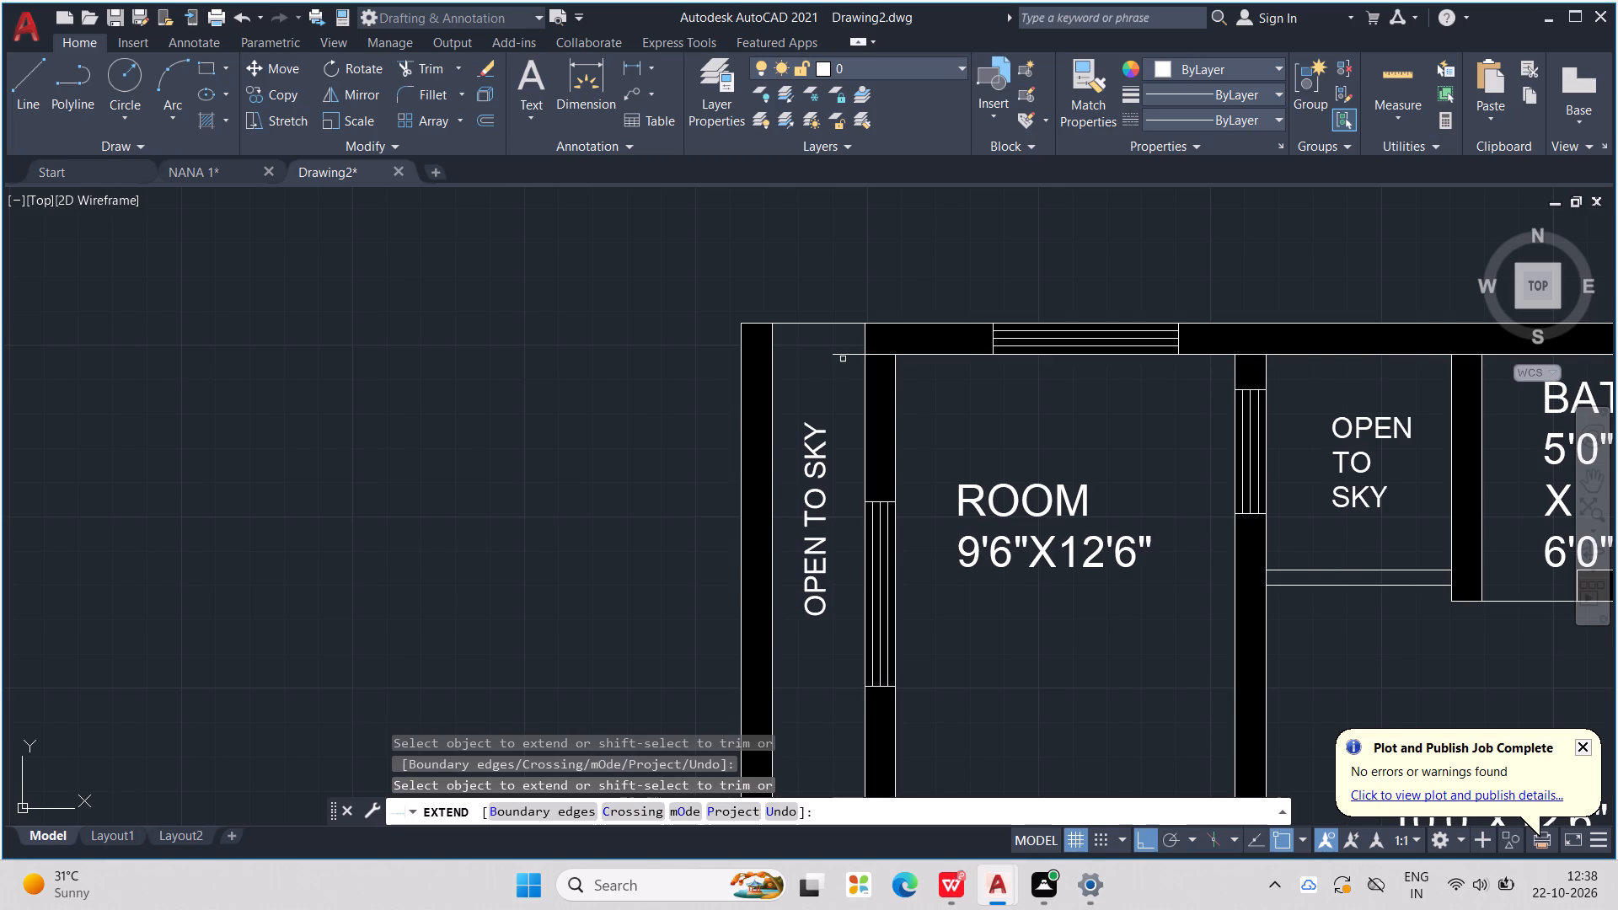
pyautogui.click(843, 355)
pyautogui.click(822, 356)
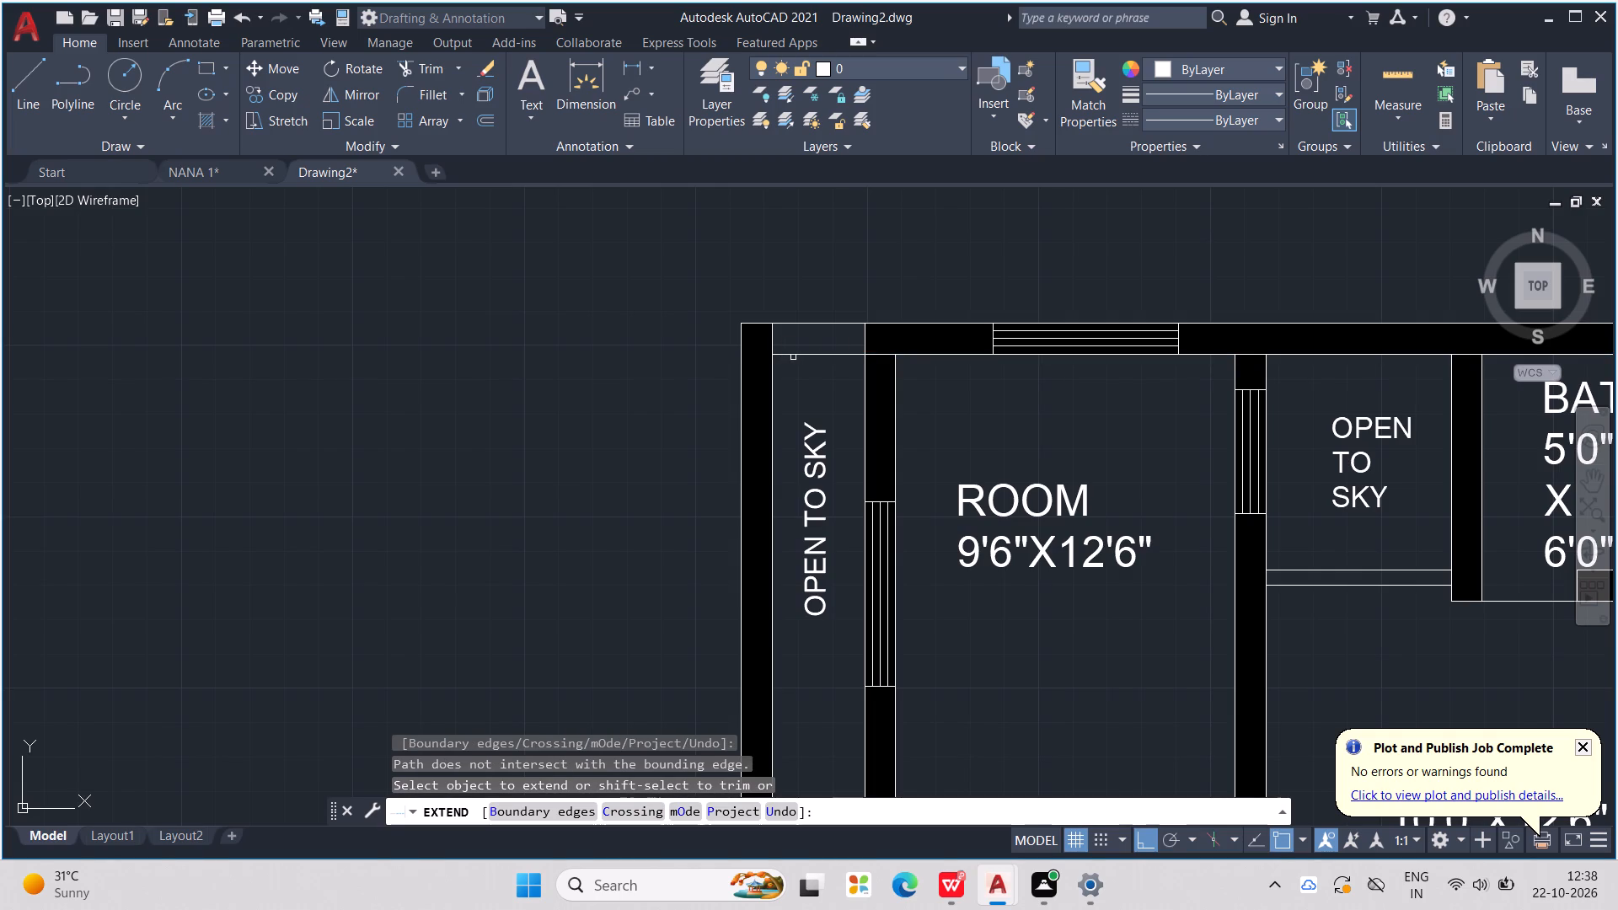
pyautogui.click(793, 356)
pyautogui.press('Escape')
pyautogui.press('Escape')
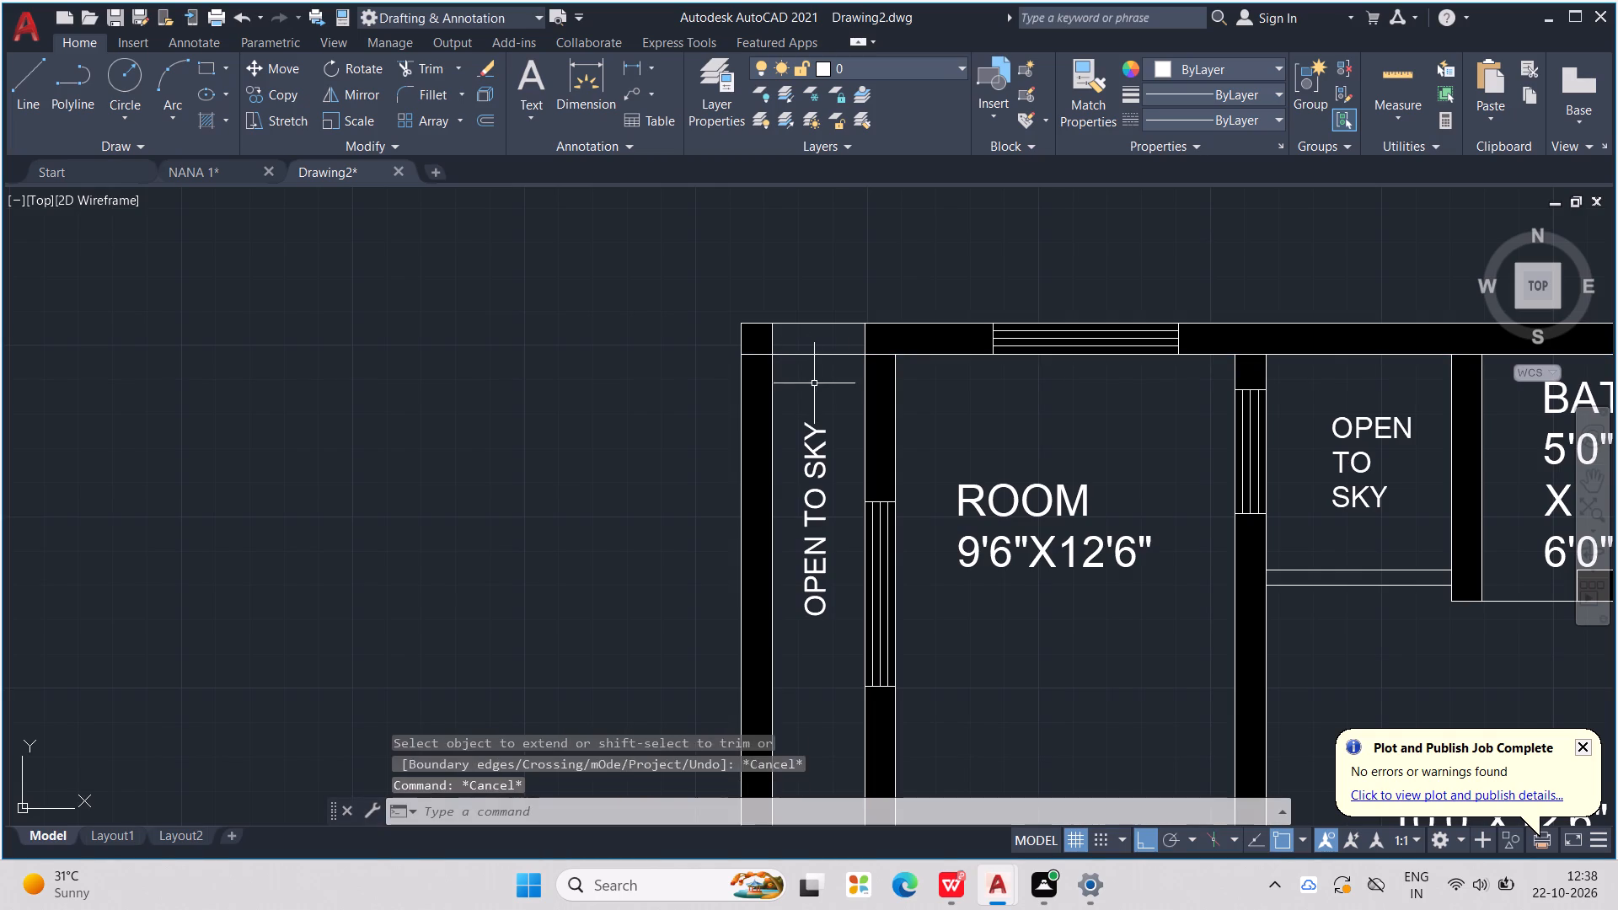
# Trim the excess wall lines at both corners of the strip's north end, where the extended line meets the side walls.
pyautogui.press('Escape')
pyautogui.write('TR')
pyautogui.press('Return')
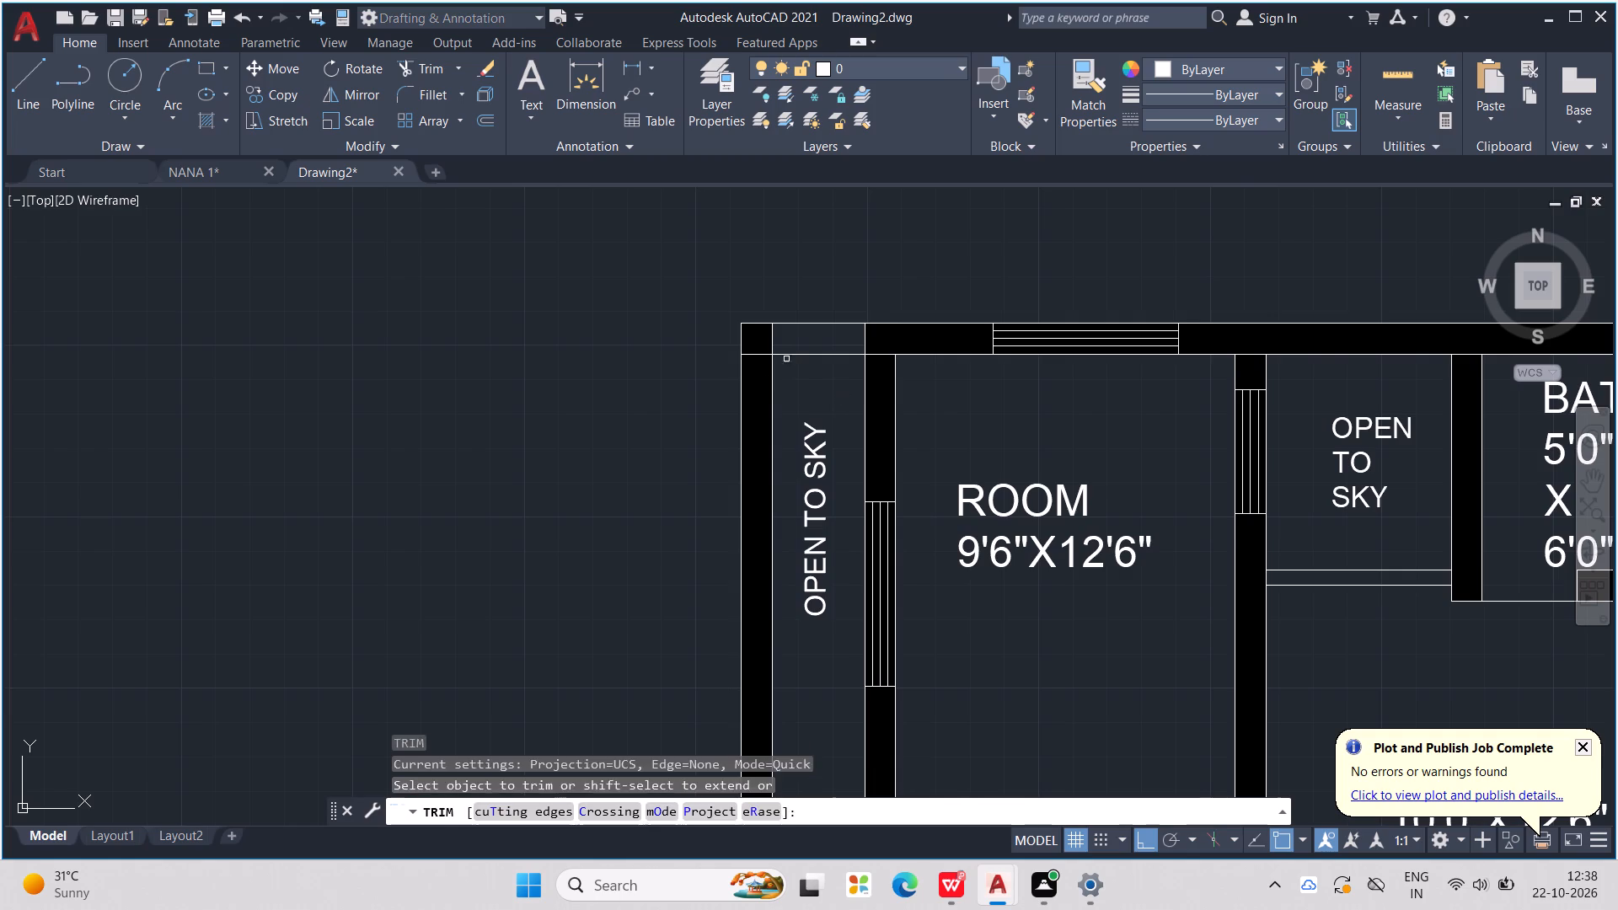
pyautogui.click(770, 343)
pyautogui.moveTo(760, 345); pyautogui.dragTo(763, 358)
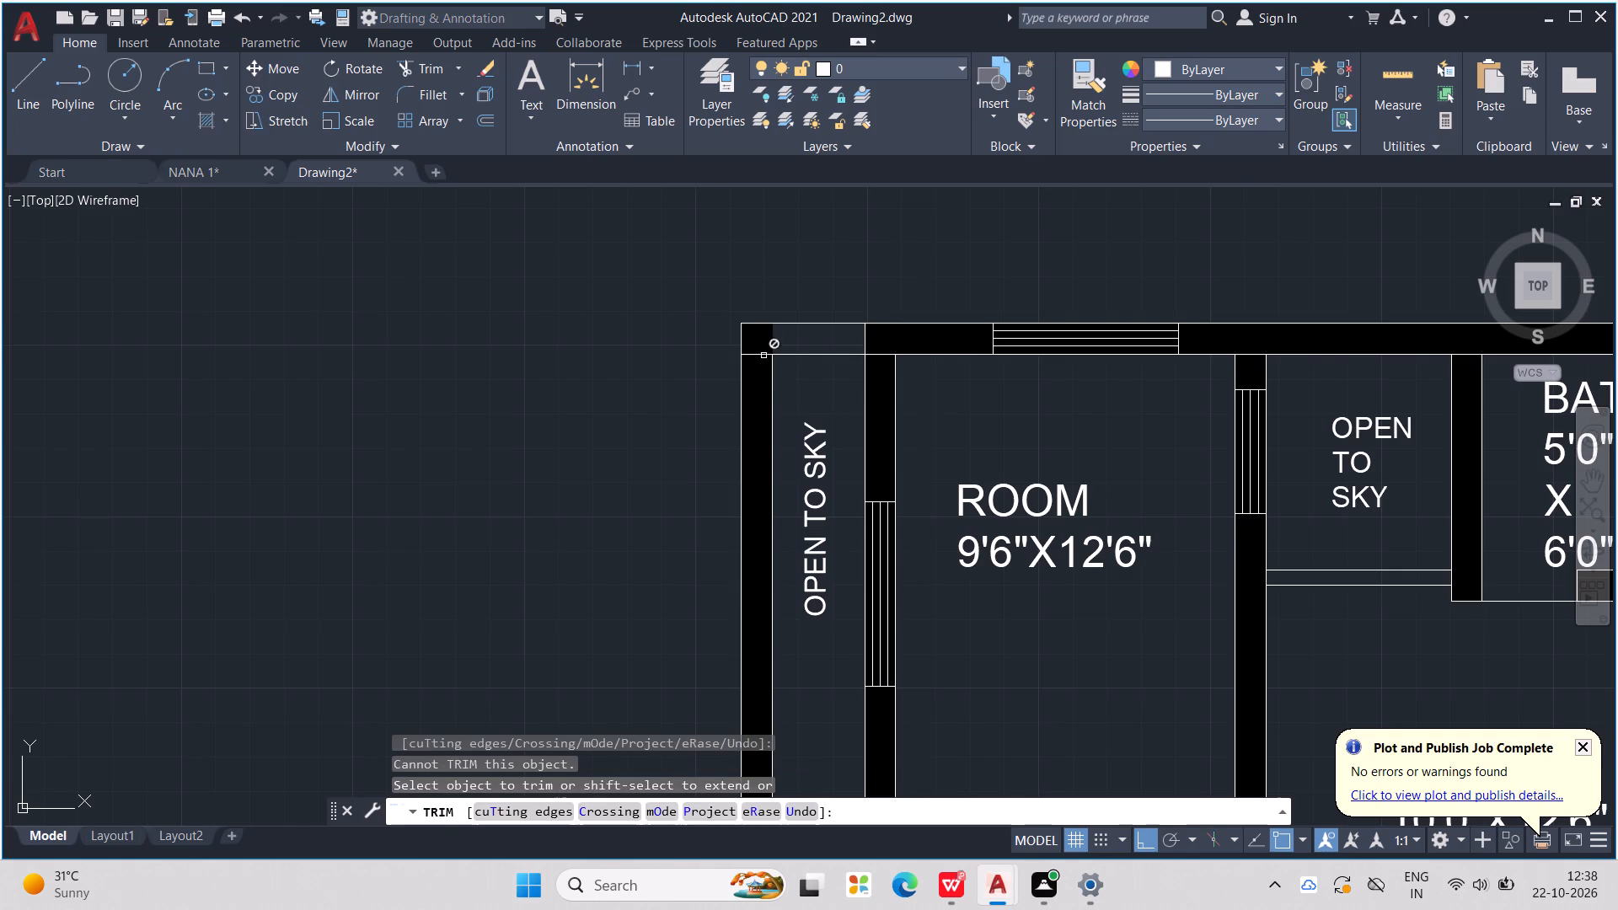
pyautogui.click(752, 356)
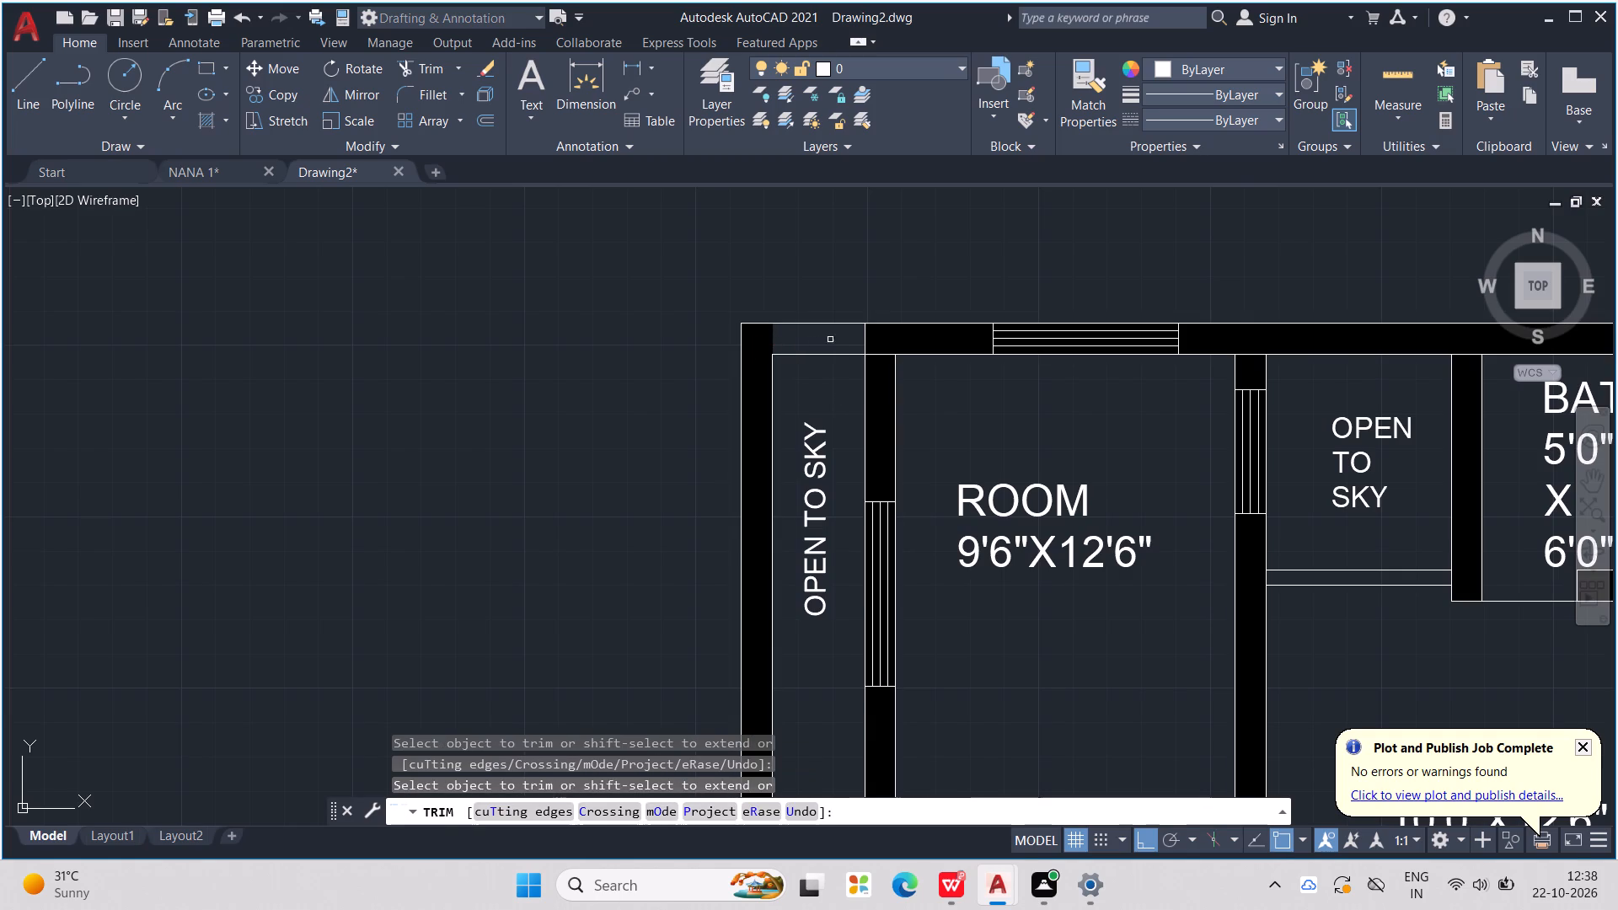
pyautogui.click(866, 335)
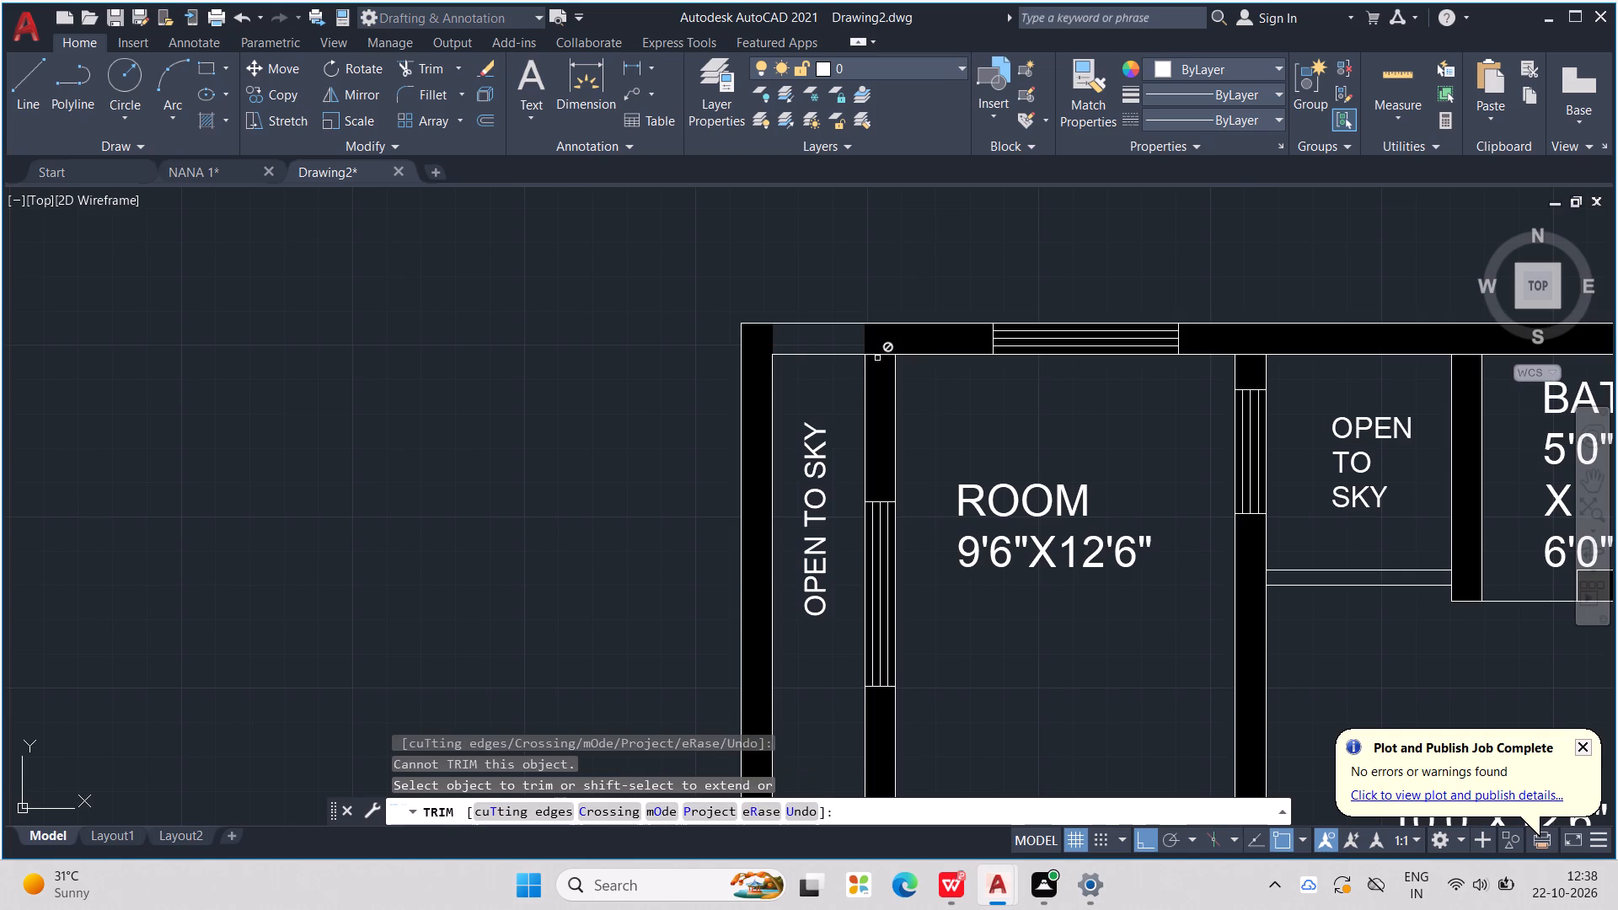
pyautogui.click(878, 355)
pyautogui.scroll(-1, 889, 337)
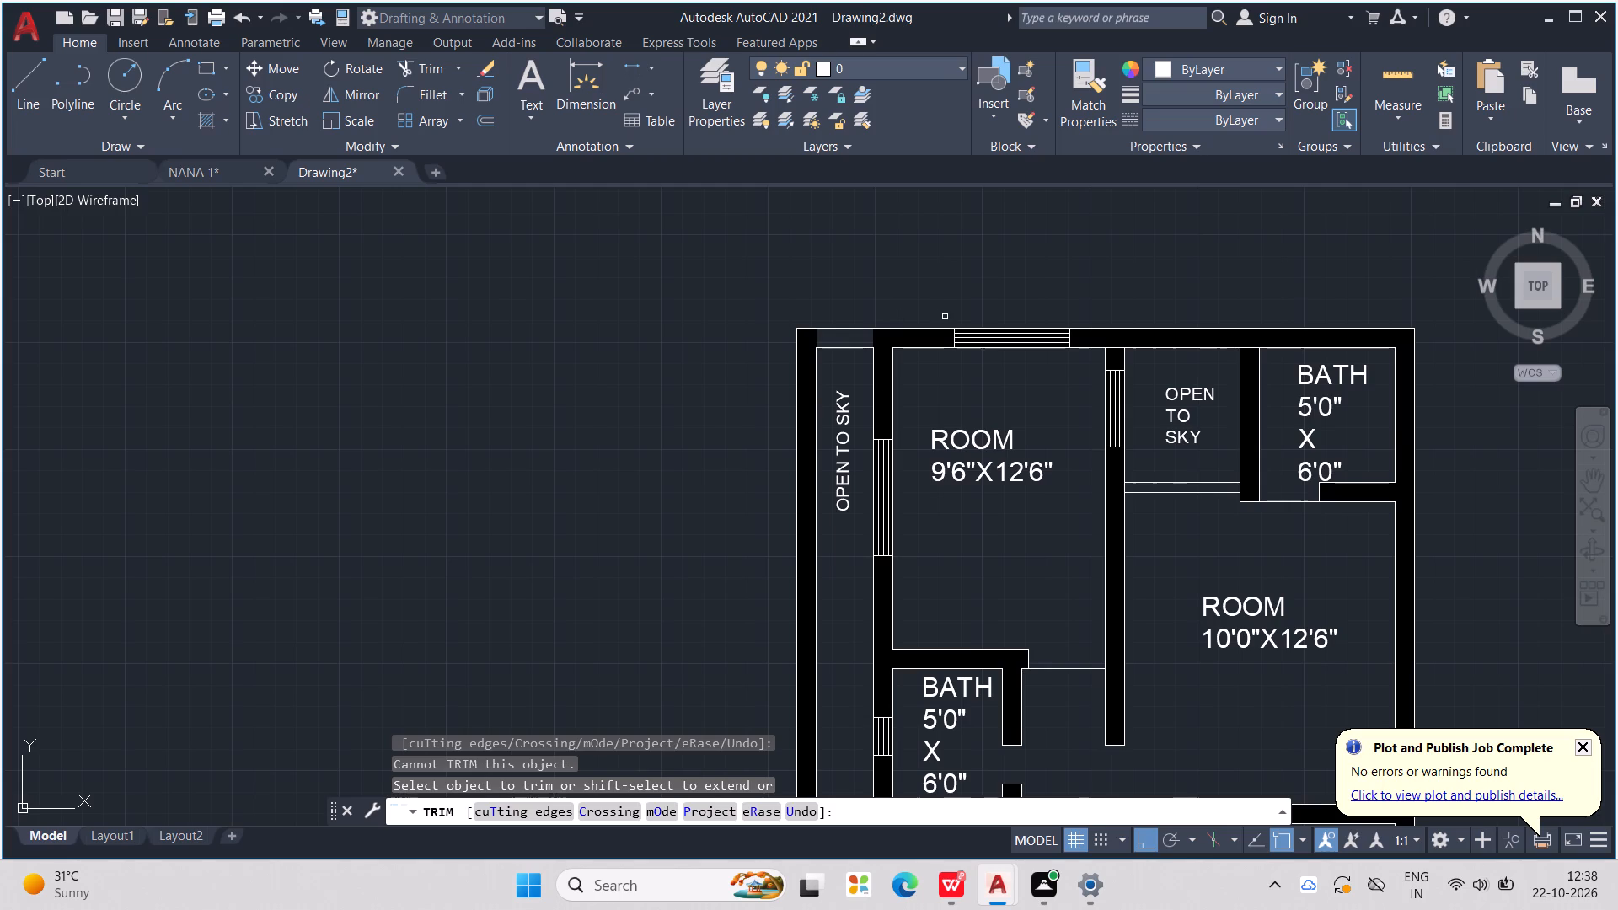
pyautogui.press('Escape')
pyautogui.press('Escape')
pyautogui.press('Escape')
pyautogui.press('Escape')
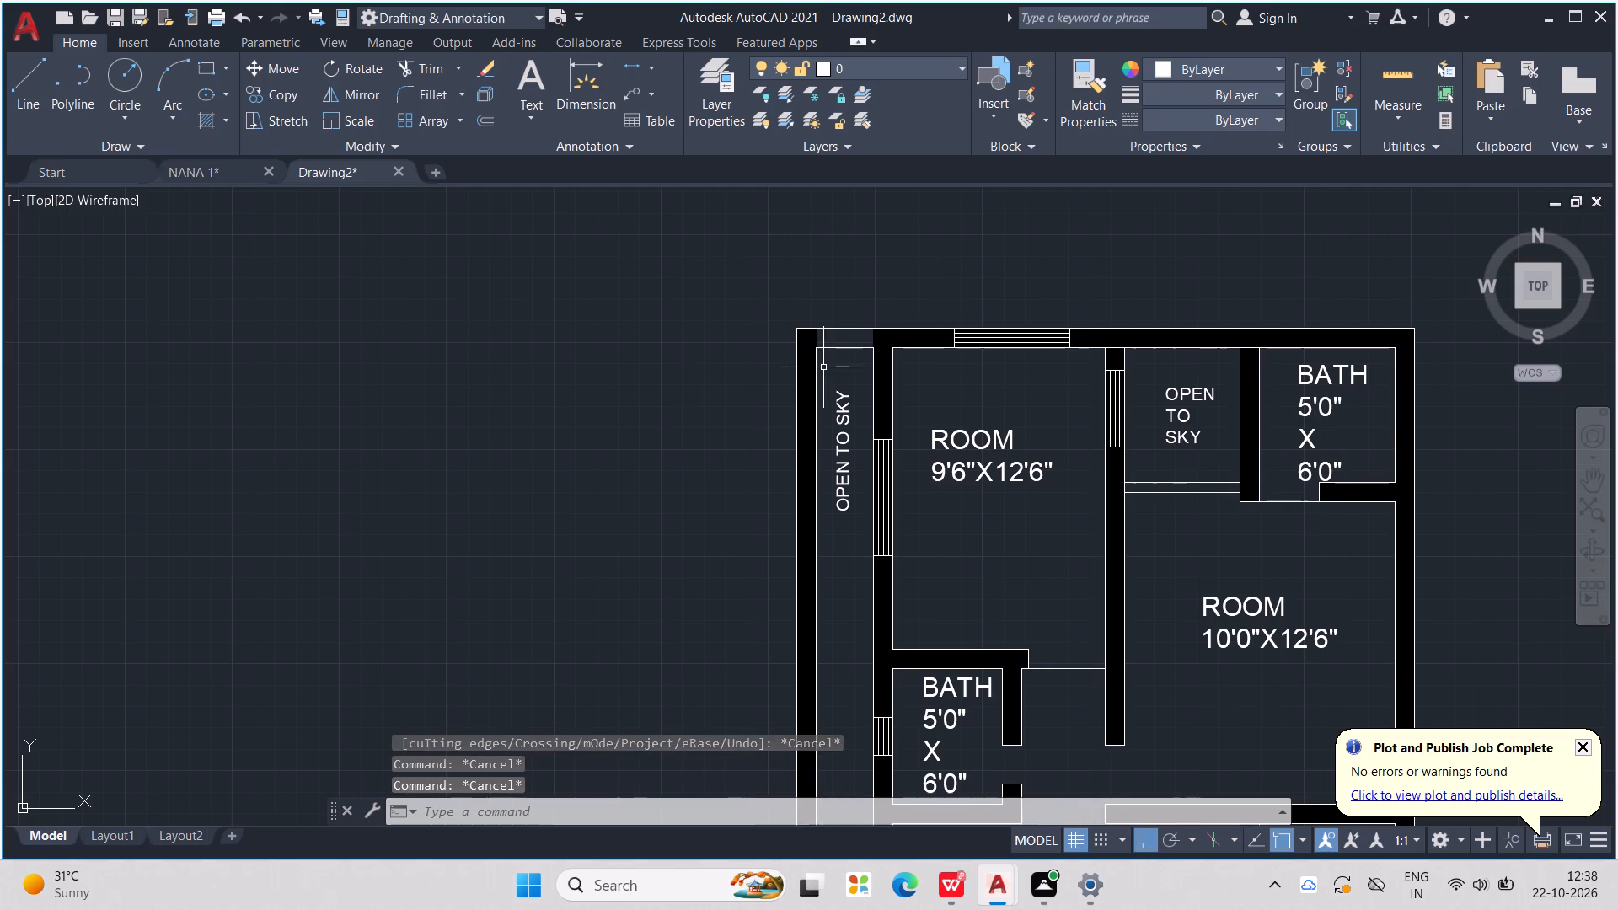
pyautogui.press('Escape')
pyautogui.press('Escape')
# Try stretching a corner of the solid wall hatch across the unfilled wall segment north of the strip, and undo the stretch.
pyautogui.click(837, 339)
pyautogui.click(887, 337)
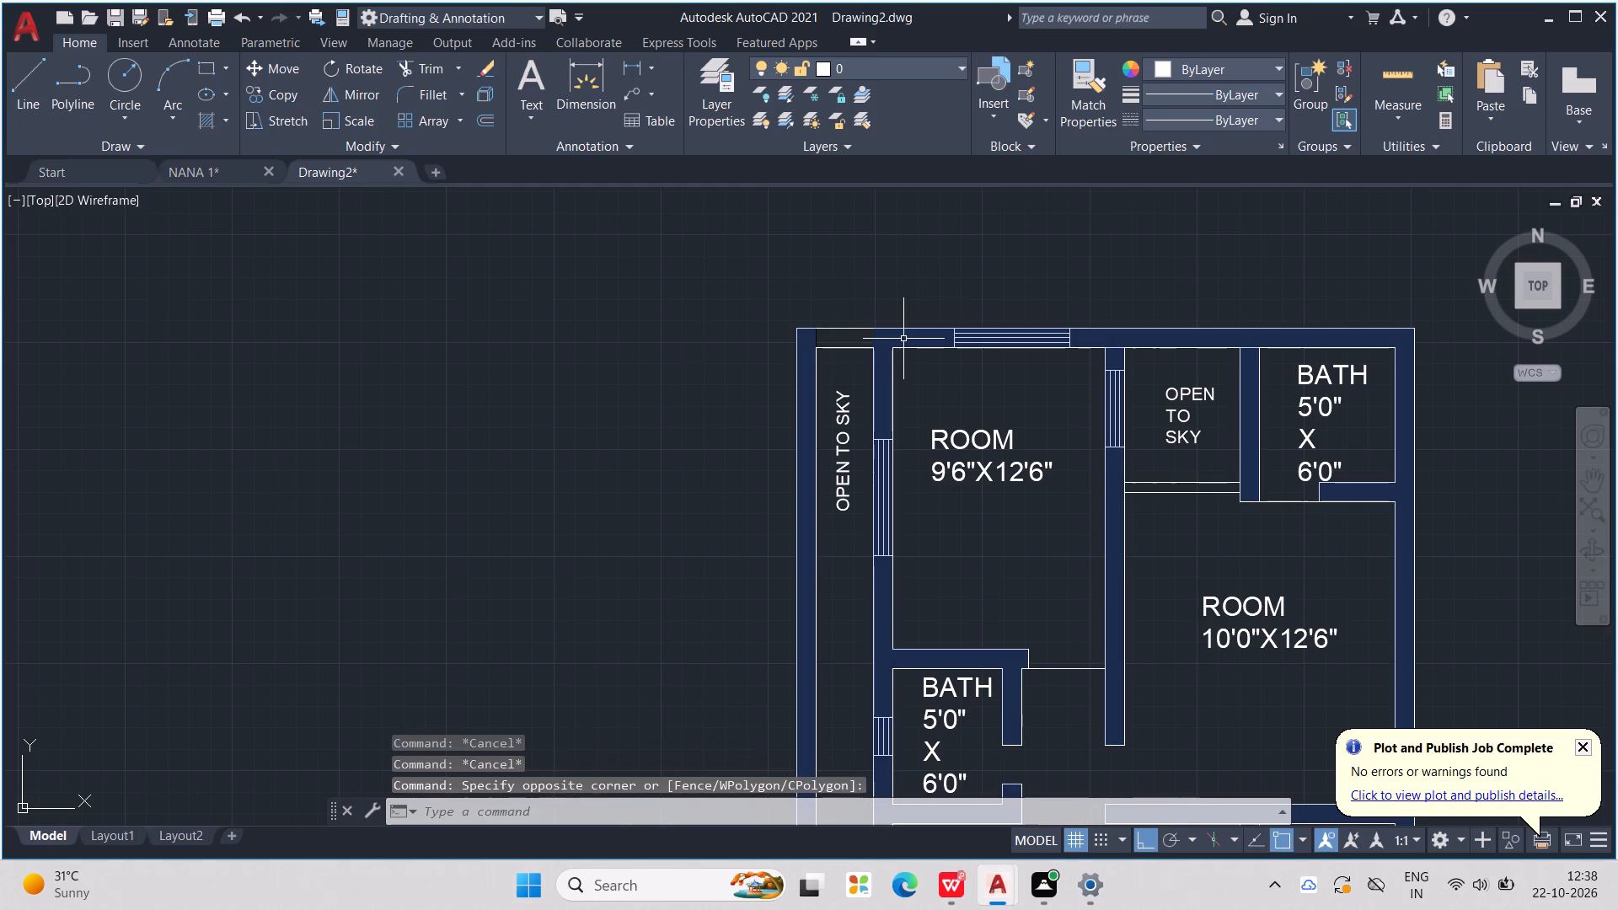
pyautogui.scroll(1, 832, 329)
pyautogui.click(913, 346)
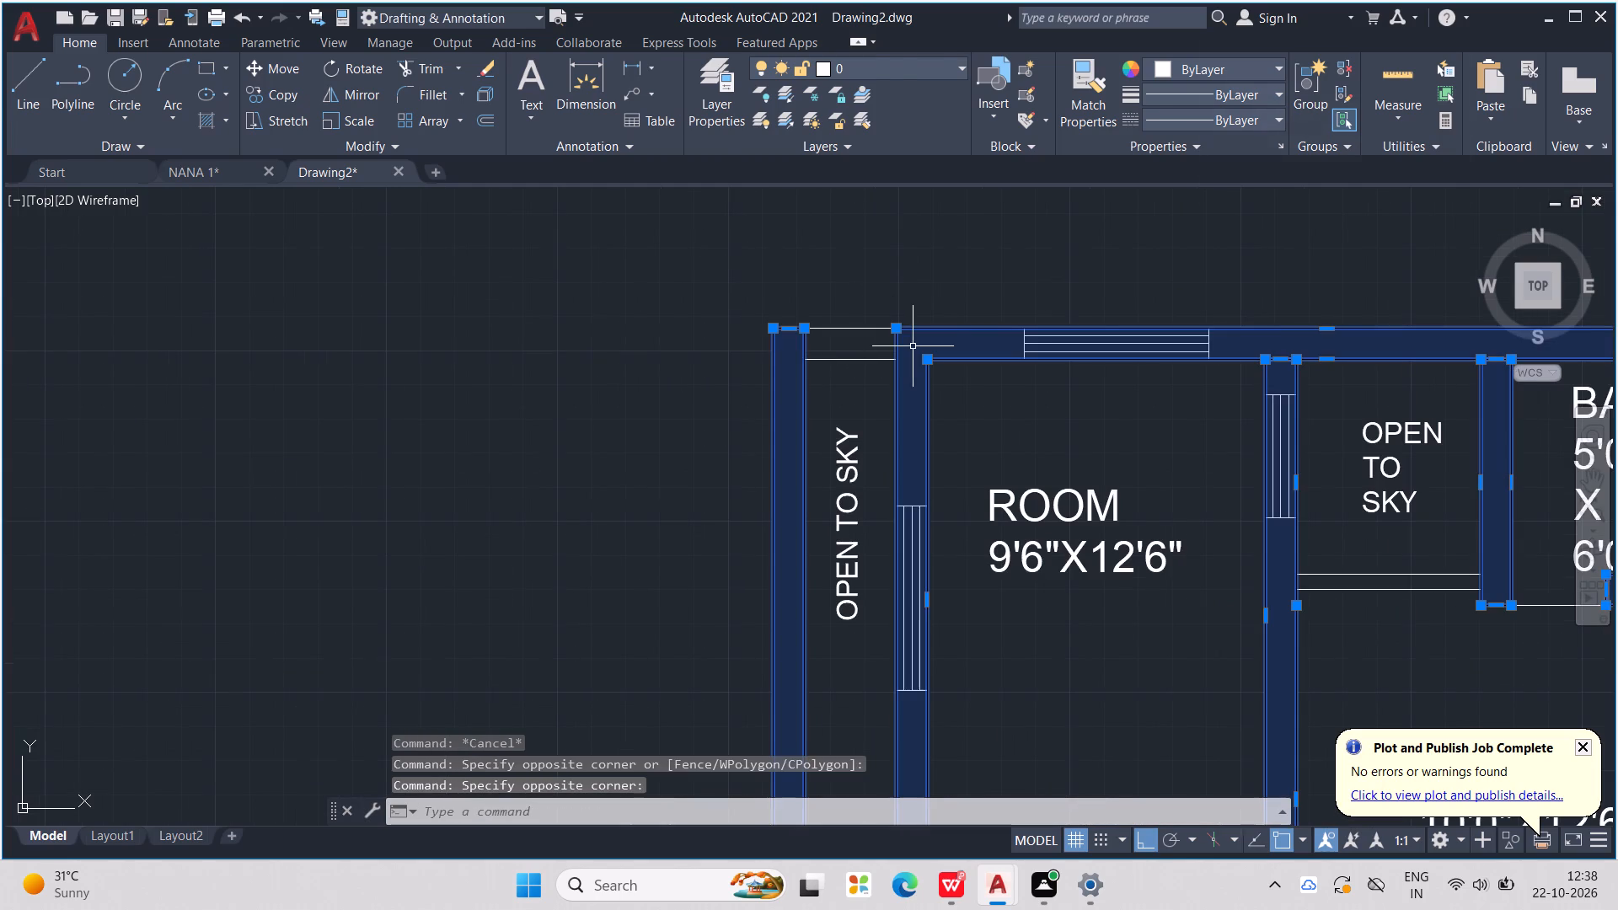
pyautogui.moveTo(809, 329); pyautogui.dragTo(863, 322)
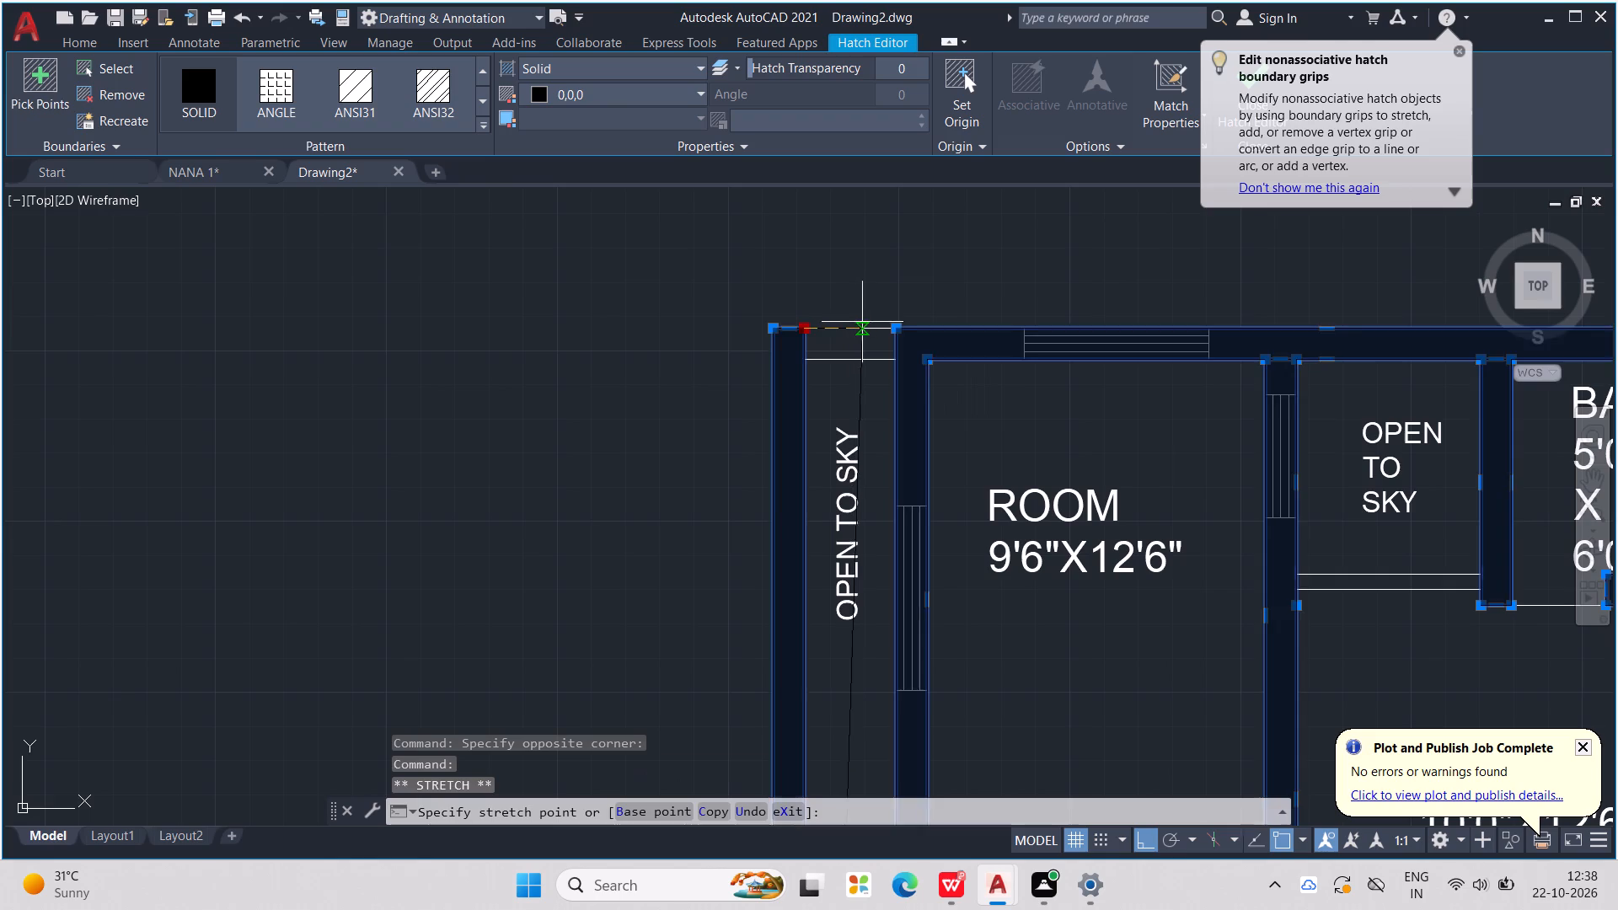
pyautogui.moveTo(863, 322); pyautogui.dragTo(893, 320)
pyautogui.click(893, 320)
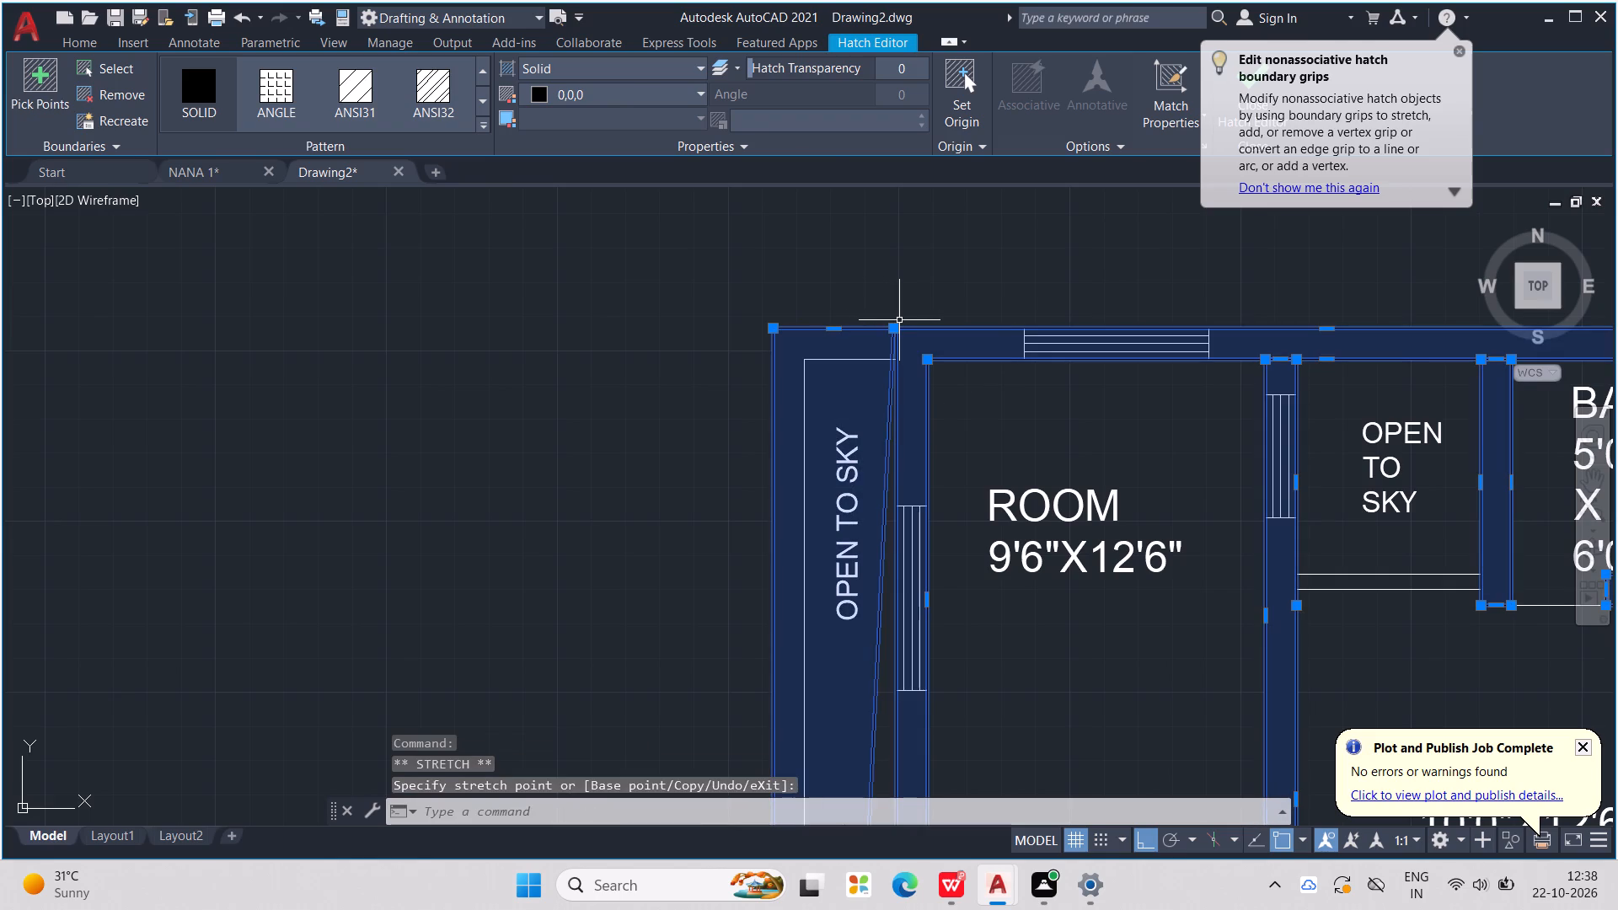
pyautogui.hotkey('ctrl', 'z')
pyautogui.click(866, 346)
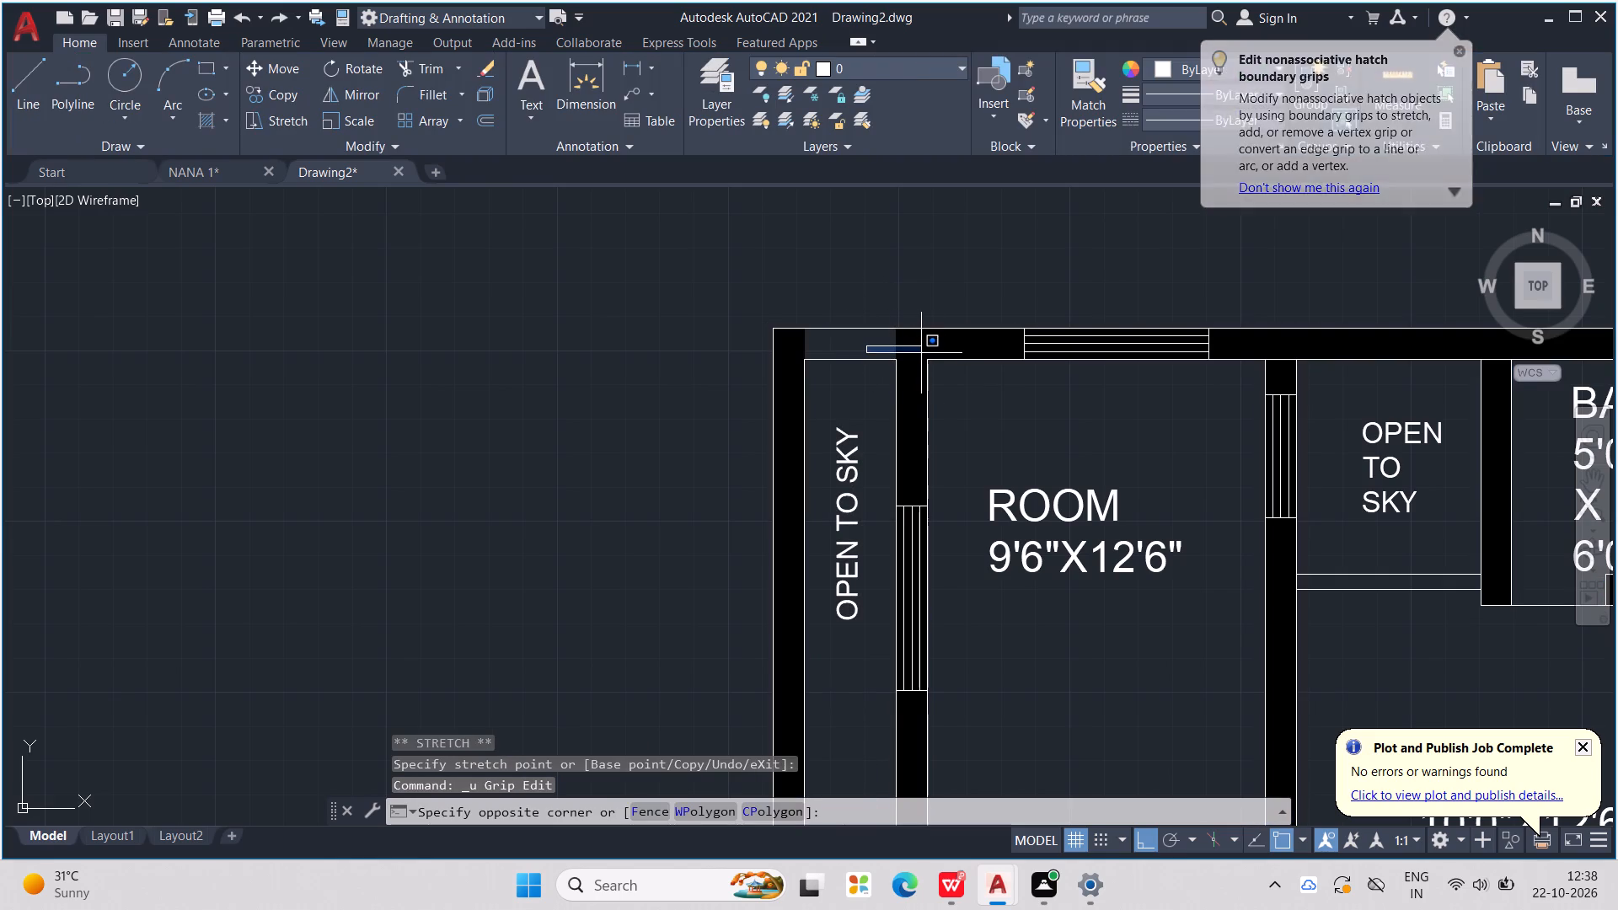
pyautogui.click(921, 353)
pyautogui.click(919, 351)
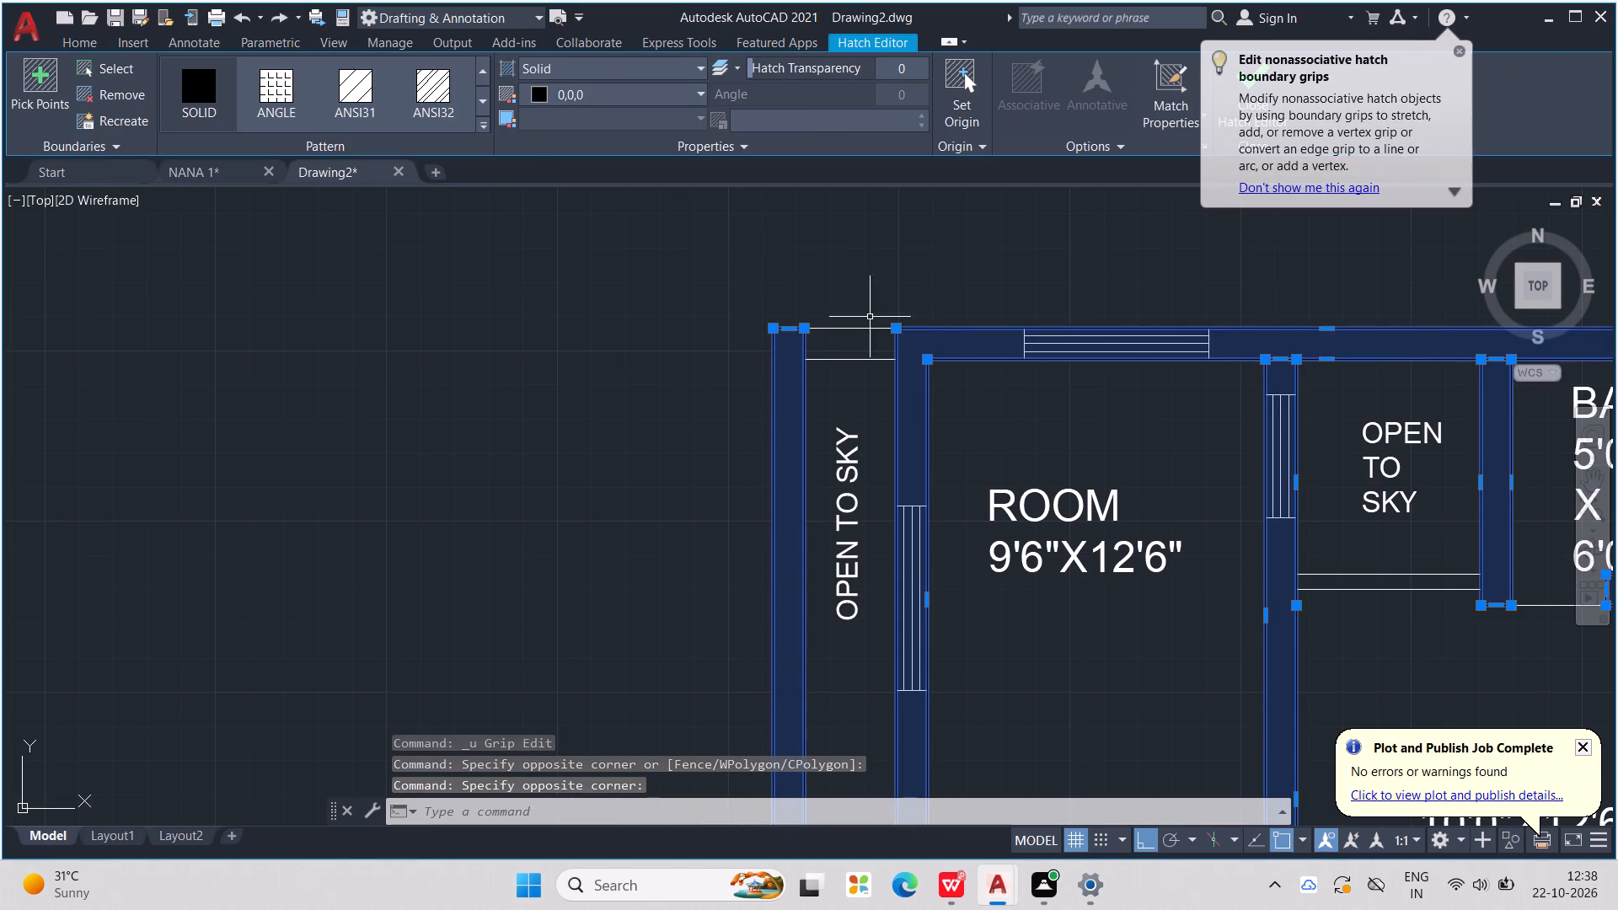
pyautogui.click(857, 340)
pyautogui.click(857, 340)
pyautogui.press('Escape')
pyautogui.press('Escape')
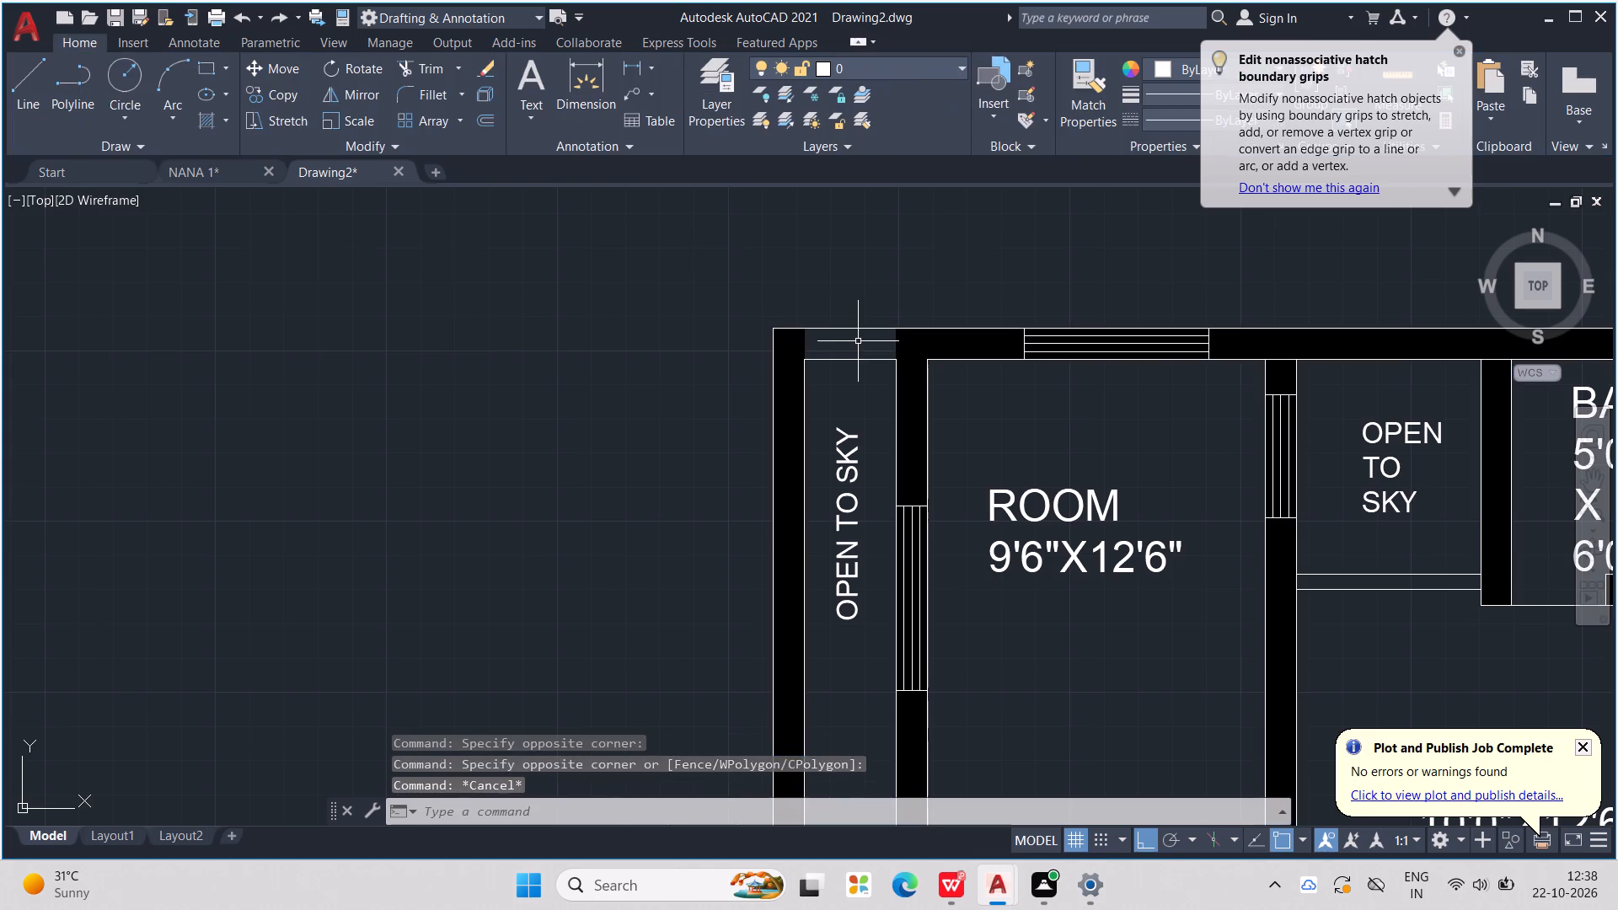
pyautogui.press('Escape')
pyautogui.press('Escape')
# Hatch the unfilled north wall segment above the narrow OPEN TO SKY strip with the SOLID pattern in colour 0,0,0.
pyautogui.write('HATC')
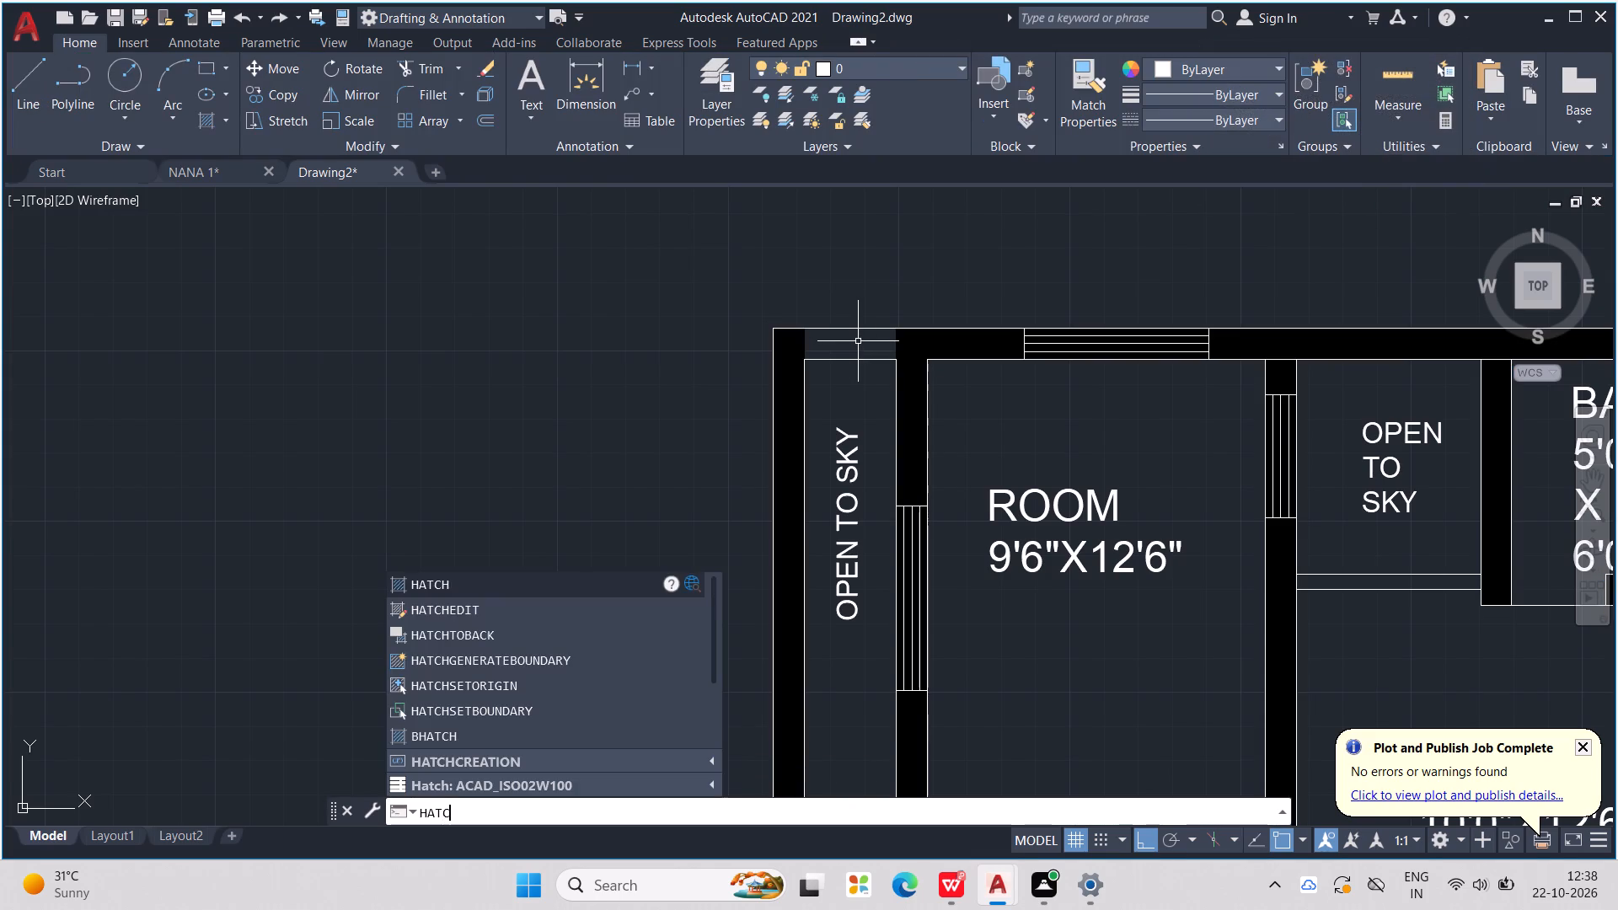
pyautogui.press('h')
pyautogui.press('Return')
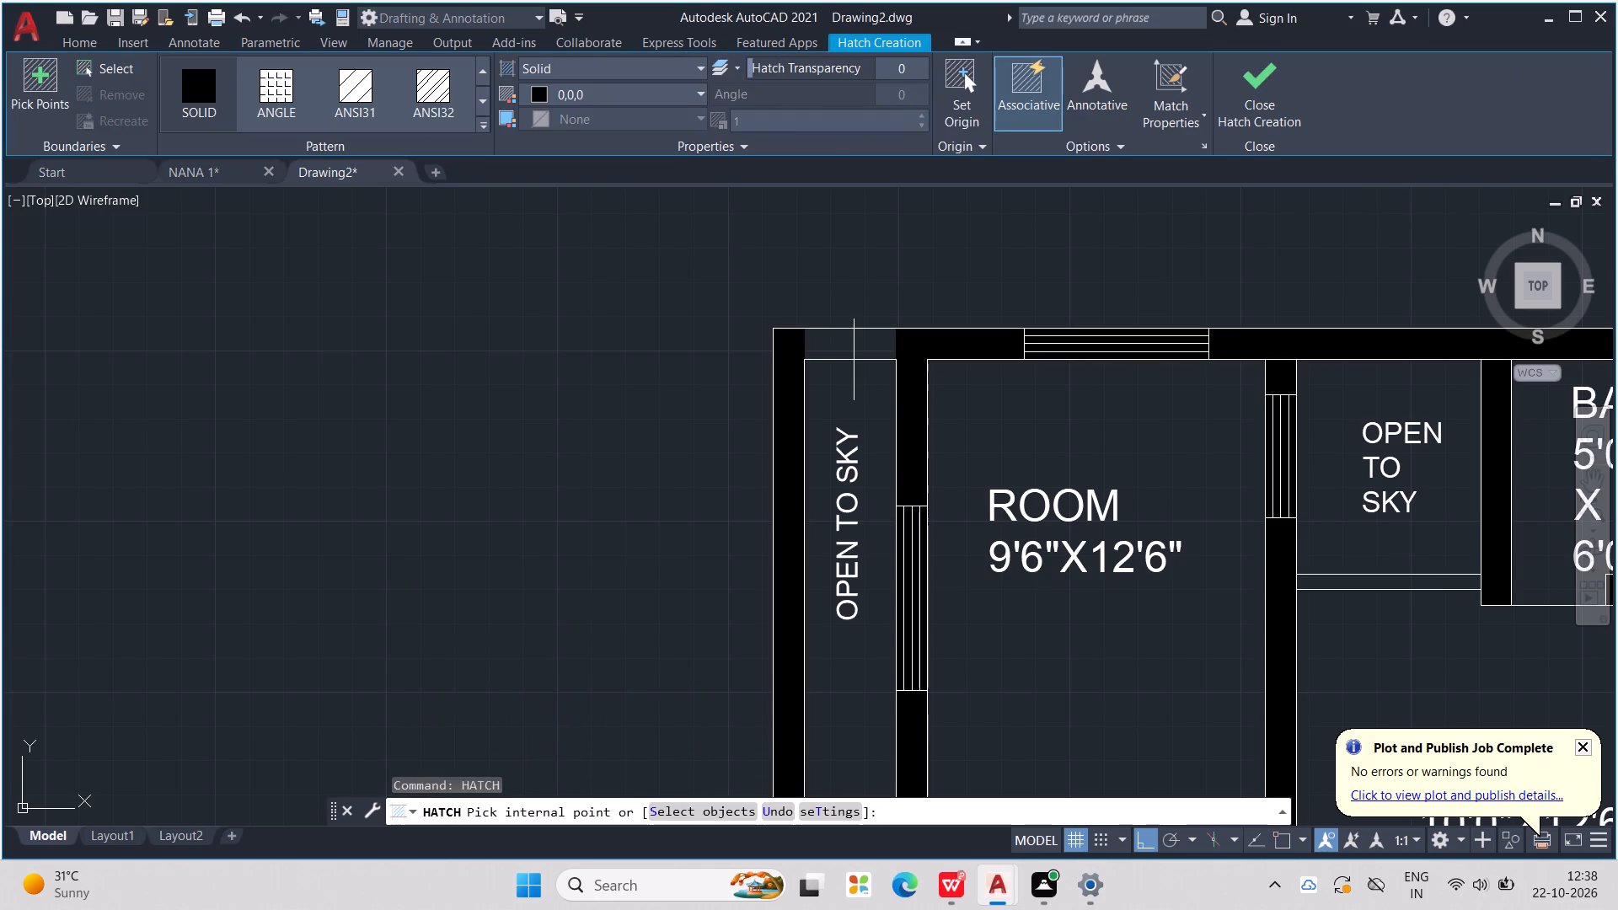
pyautogui.click(849, 358)
pyautogui.click(849, 350)
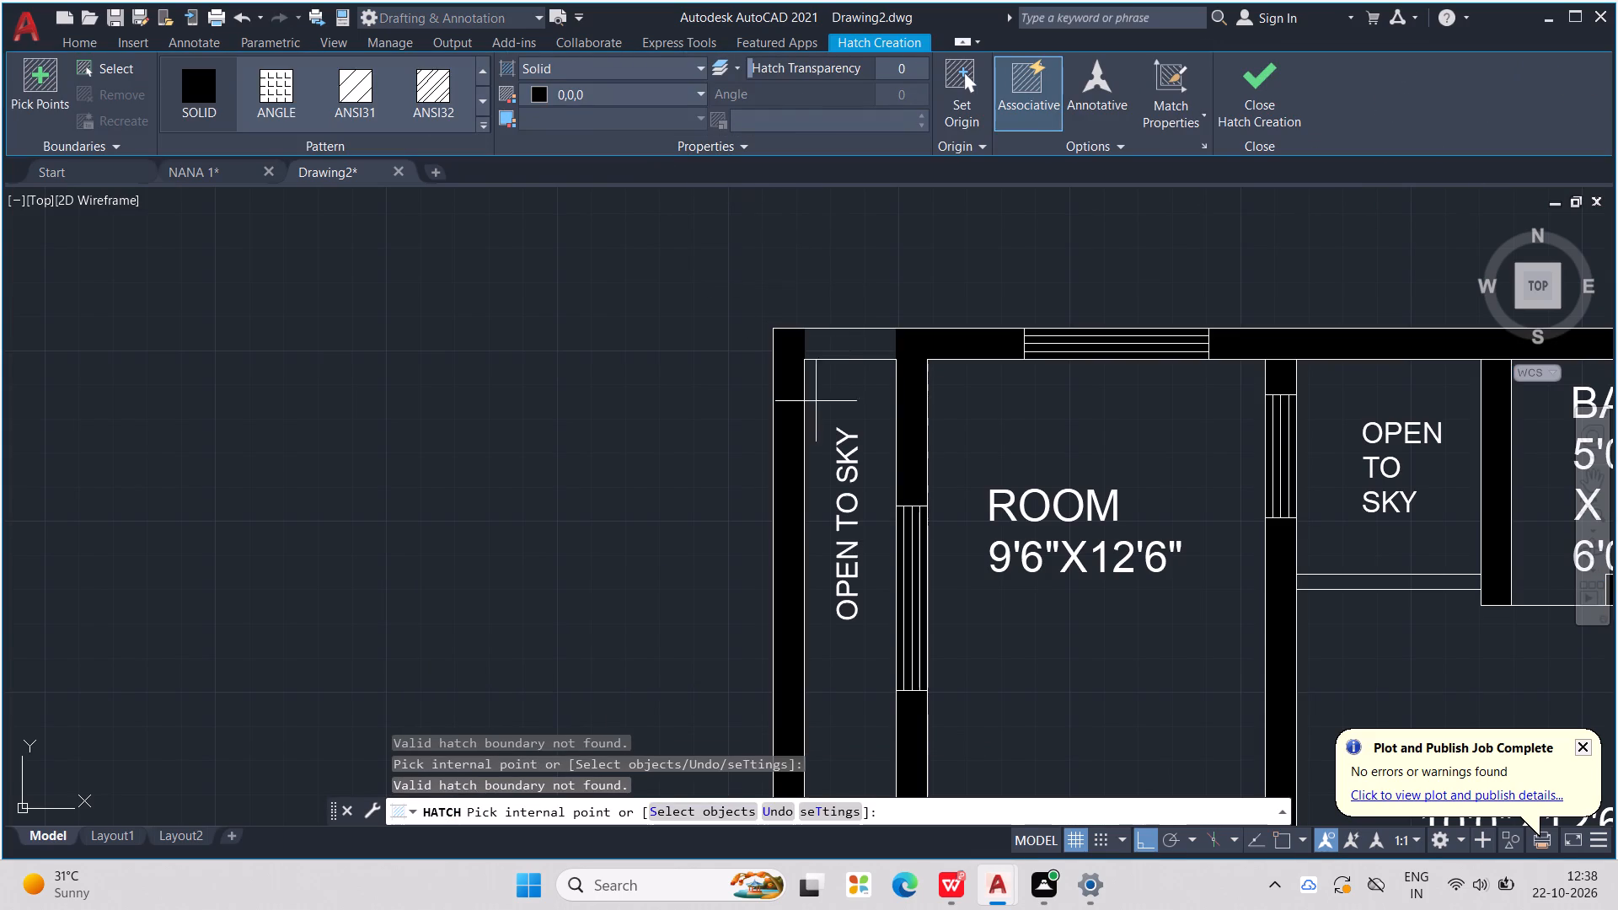
pyautogui.click(842, 345)
pyautogui.scroll(-2, 852, 293)
pyautogui.click(852, 317)
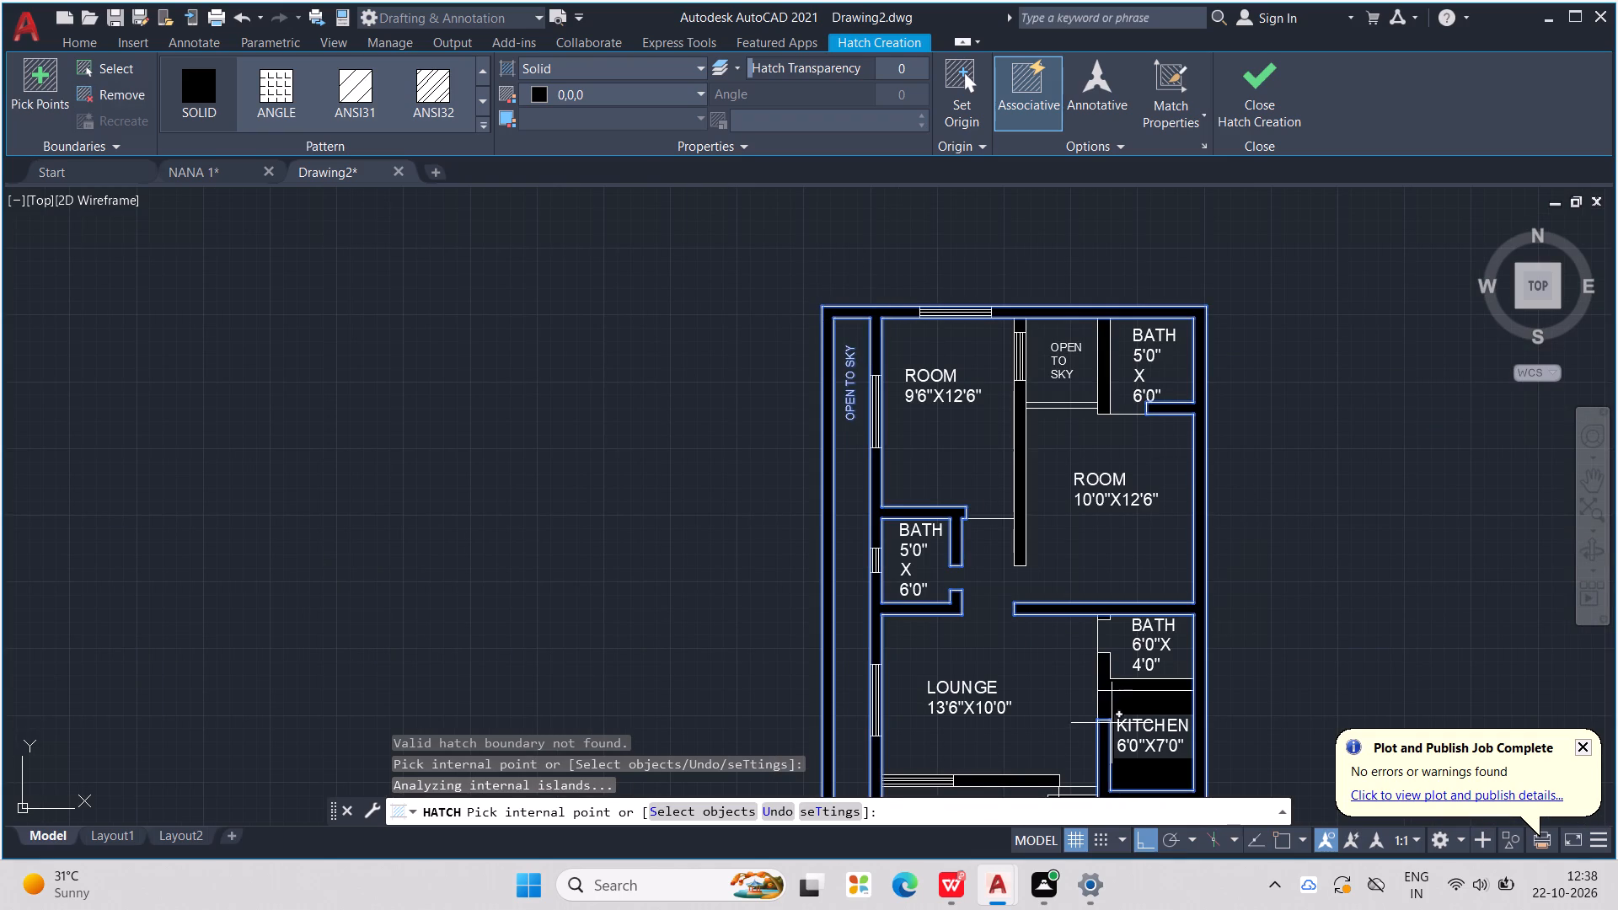
pyautogui.moveTo(996, 624); pyautogui.dragTo(858, 522, button='middle')
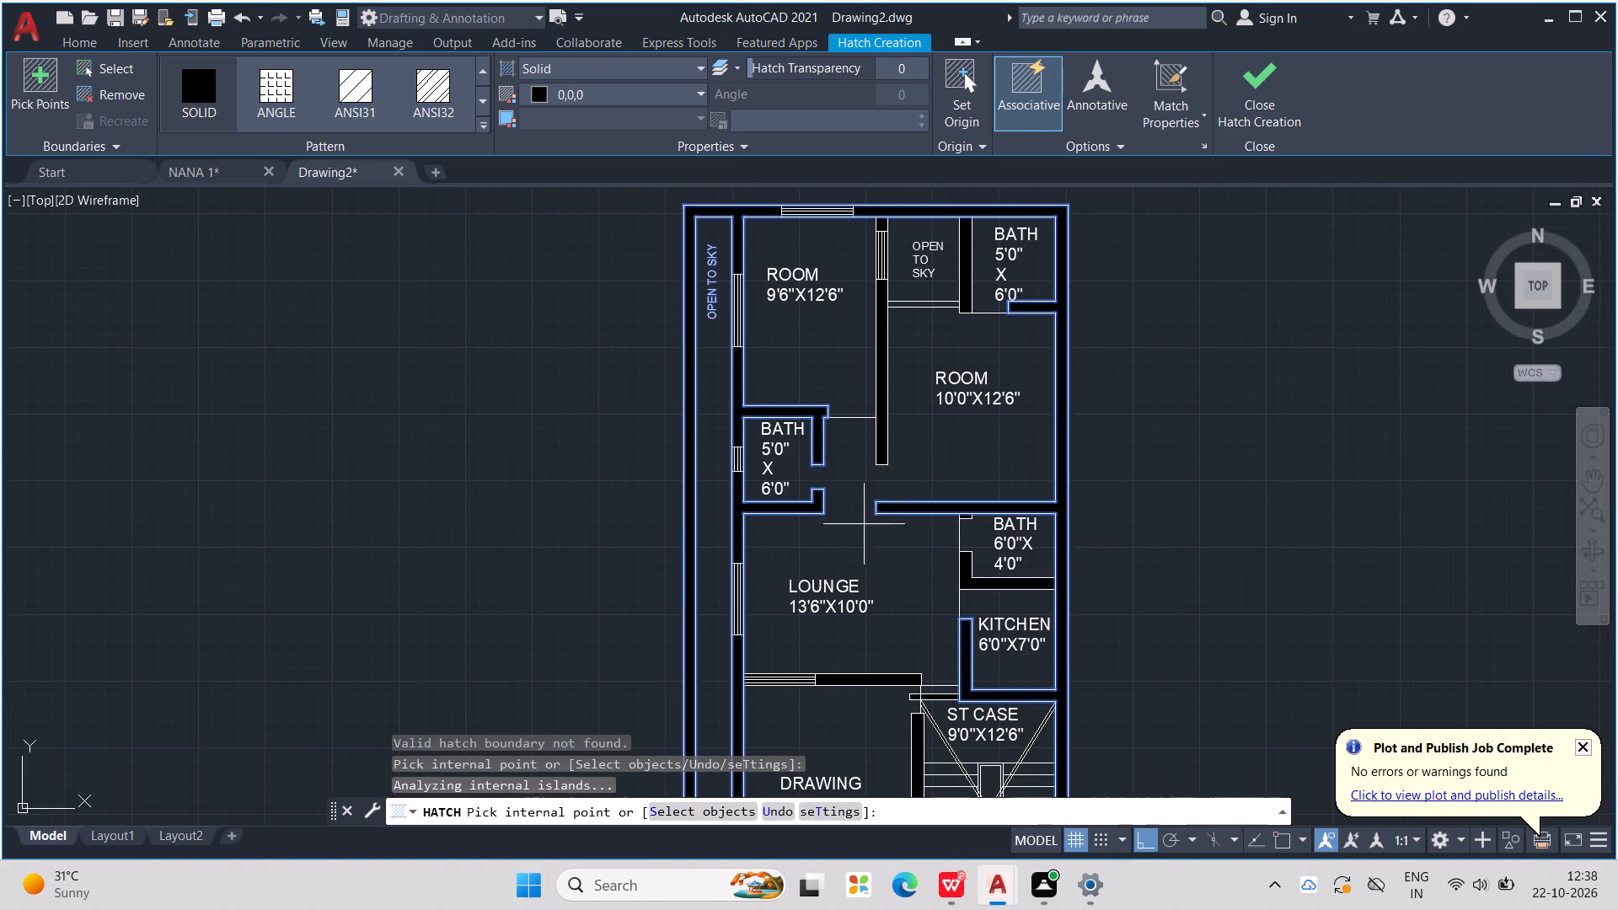
pyautogui.press('Escape')
pyautogui.press('Escape')
pyautogui.press('Escape')
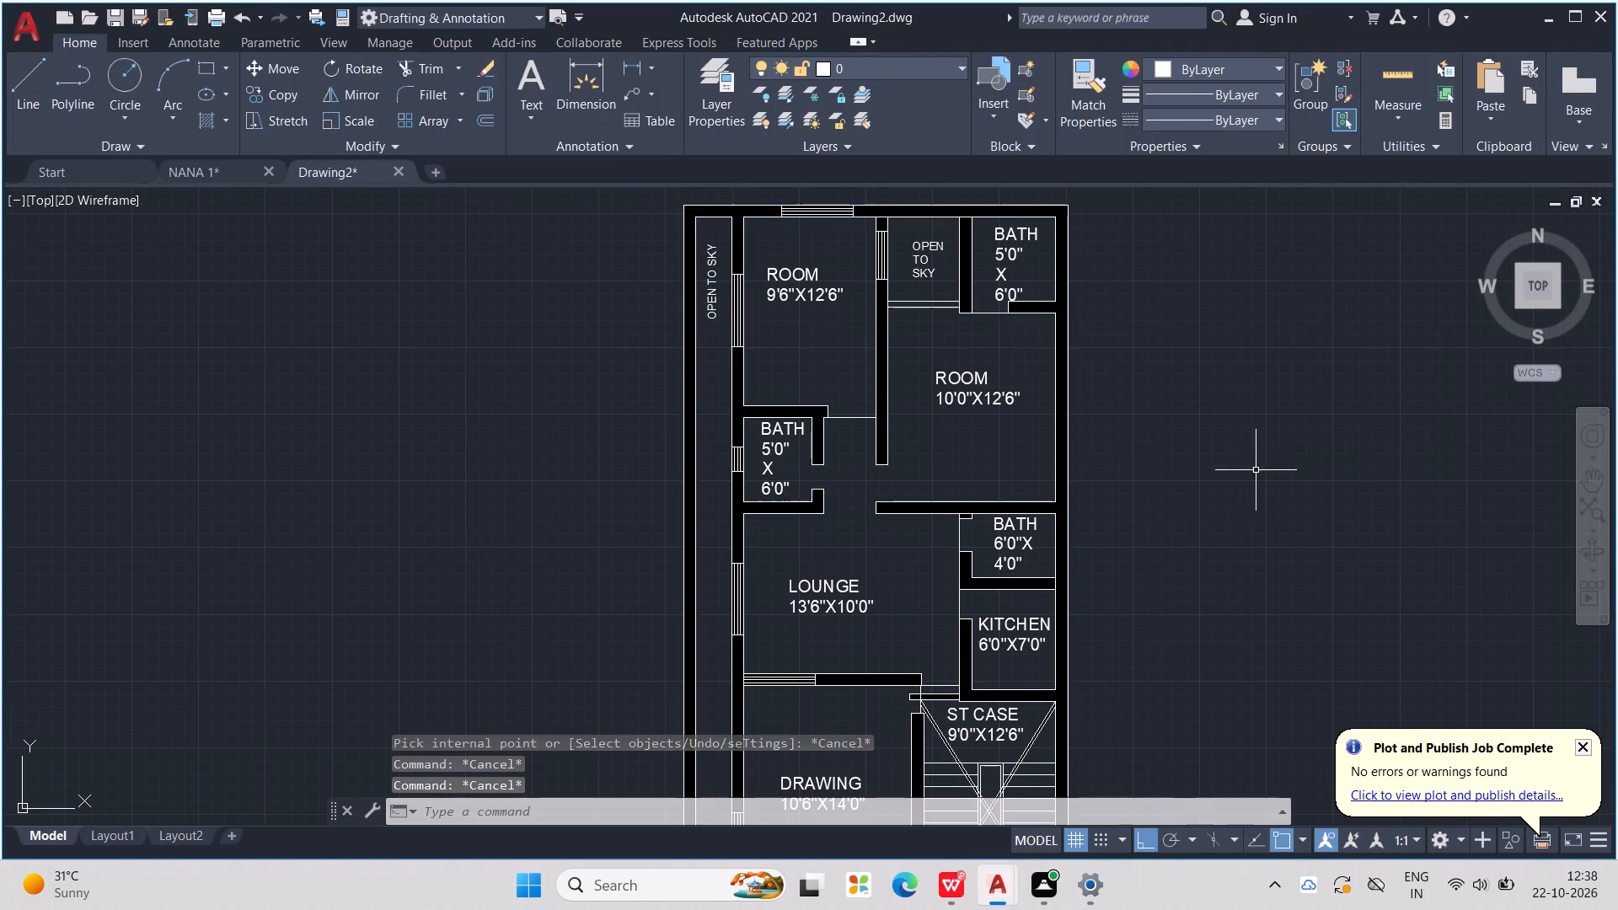
pyautogui.press('Escape')
pyautogui.press('Escape')
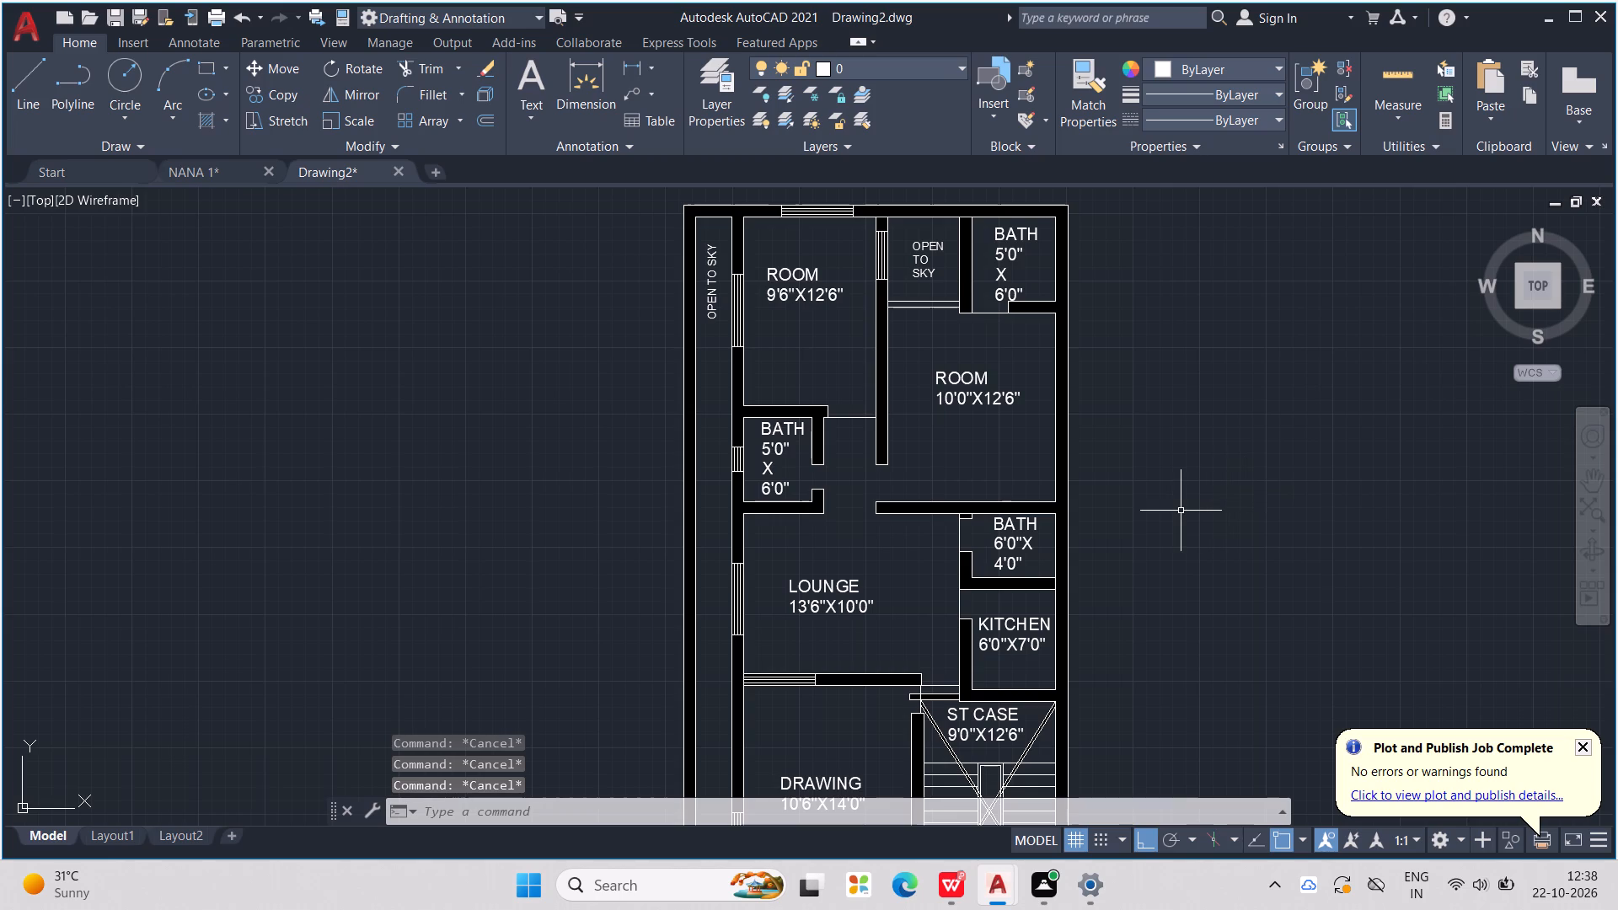
# Copy the vertical OPEN TO SKY label and paste it in the same strip beside the DRAWING room.
pyautogui.click(710, 298)
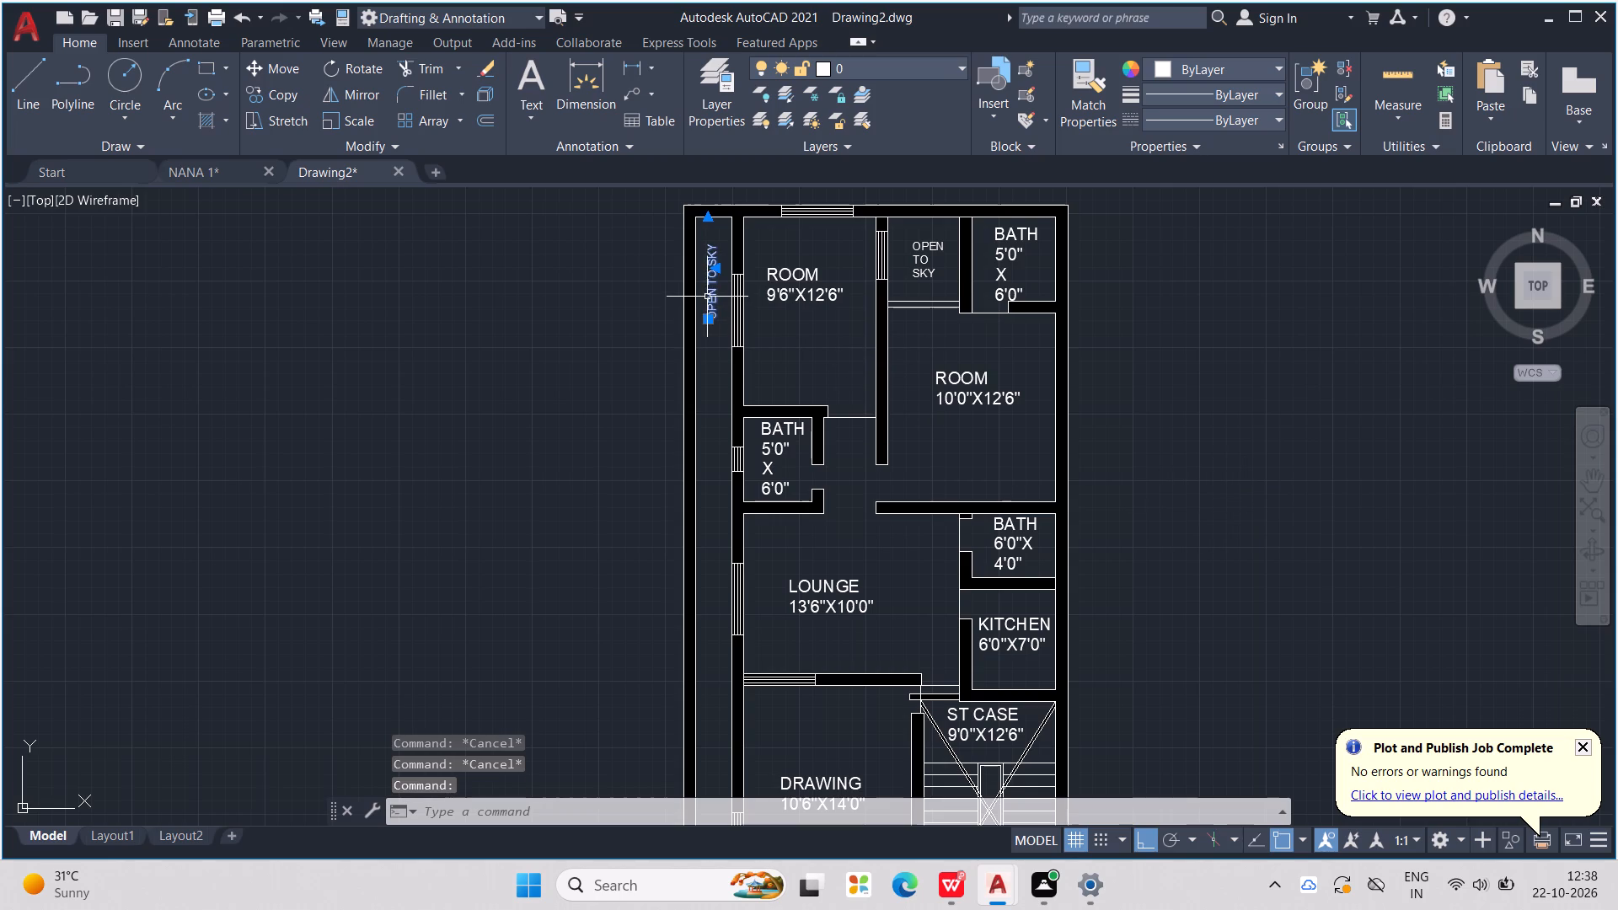
pyautogui.hotkey('ctrl', 'c')
pyautogui.hotkey('ctrl', 'v')
pyautogui.moveTo(765, 656); pyautogui.dragTo(734, 436, button='middle')
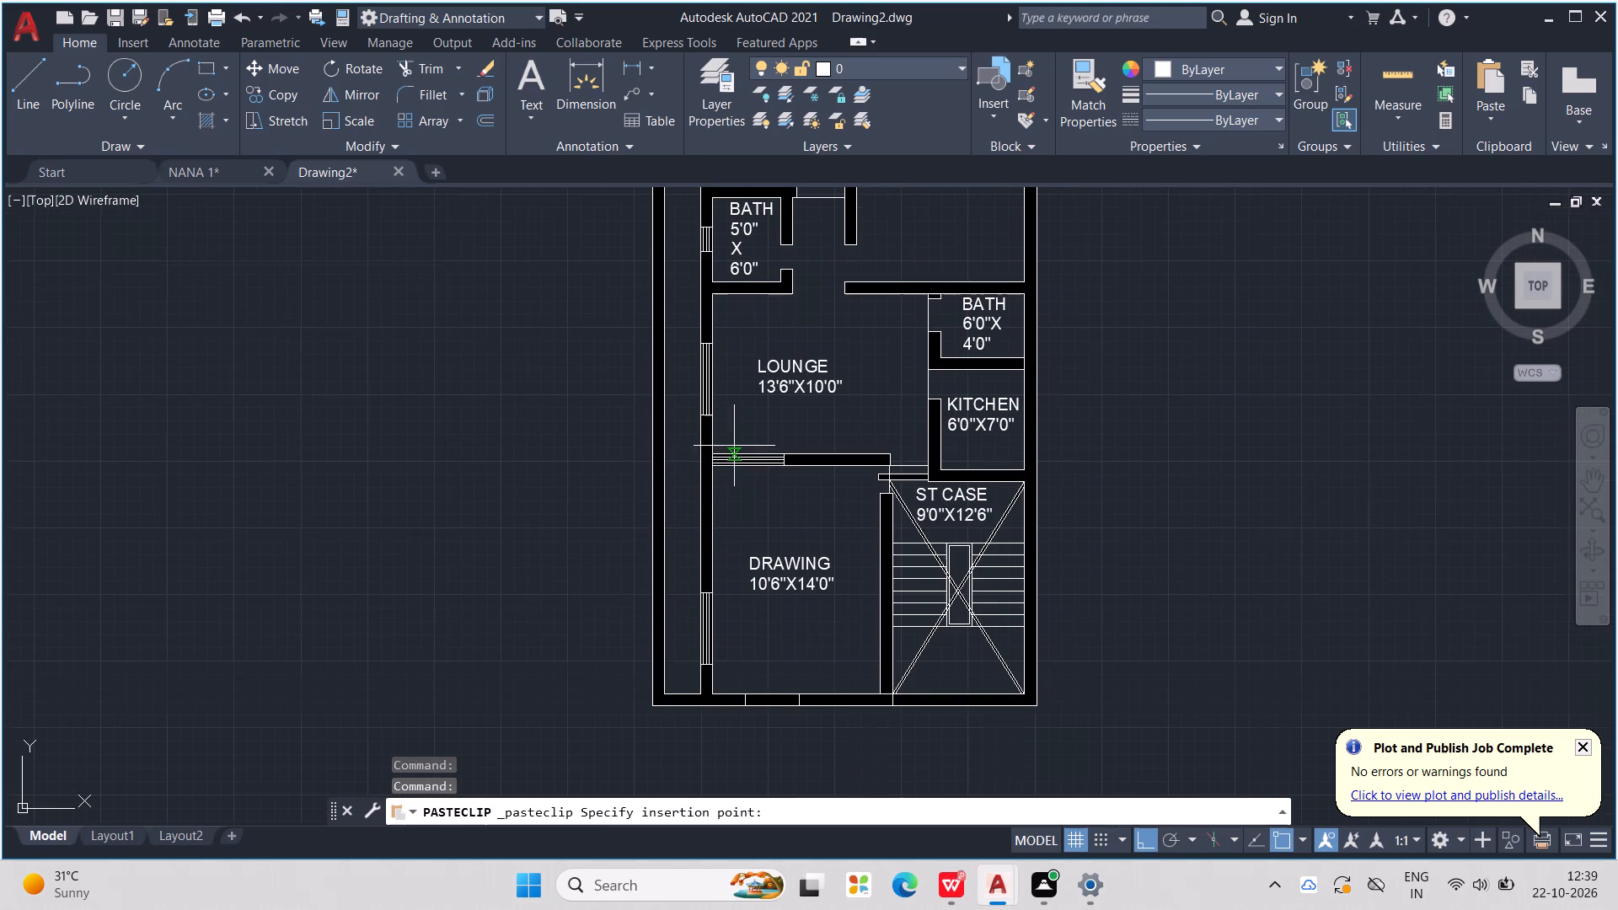
pyautogui.click(681, 653)
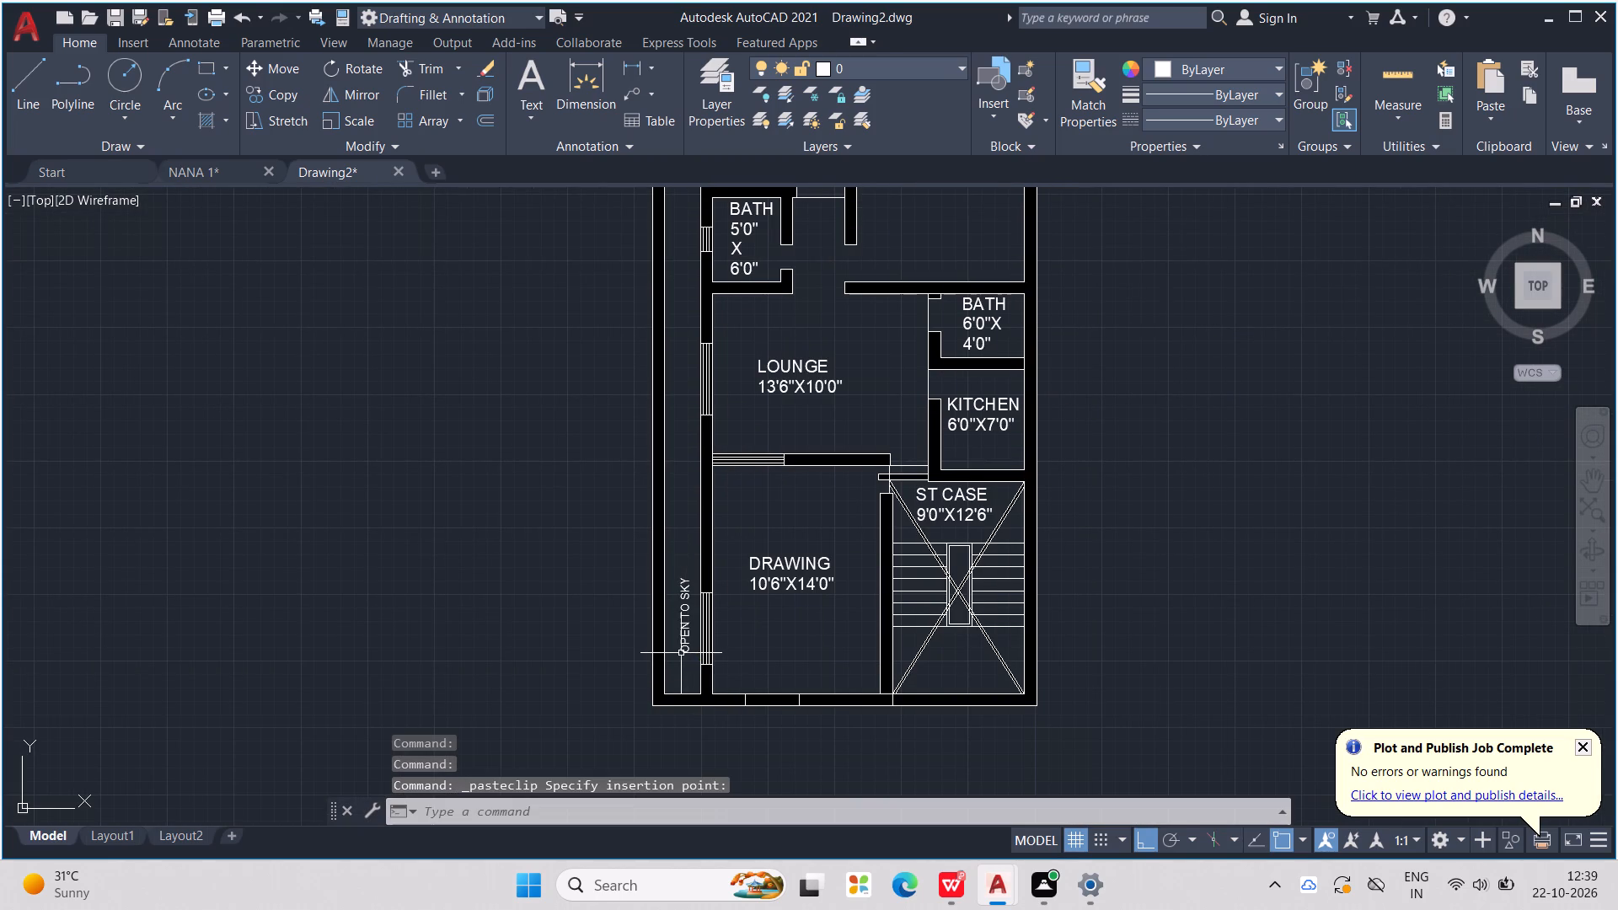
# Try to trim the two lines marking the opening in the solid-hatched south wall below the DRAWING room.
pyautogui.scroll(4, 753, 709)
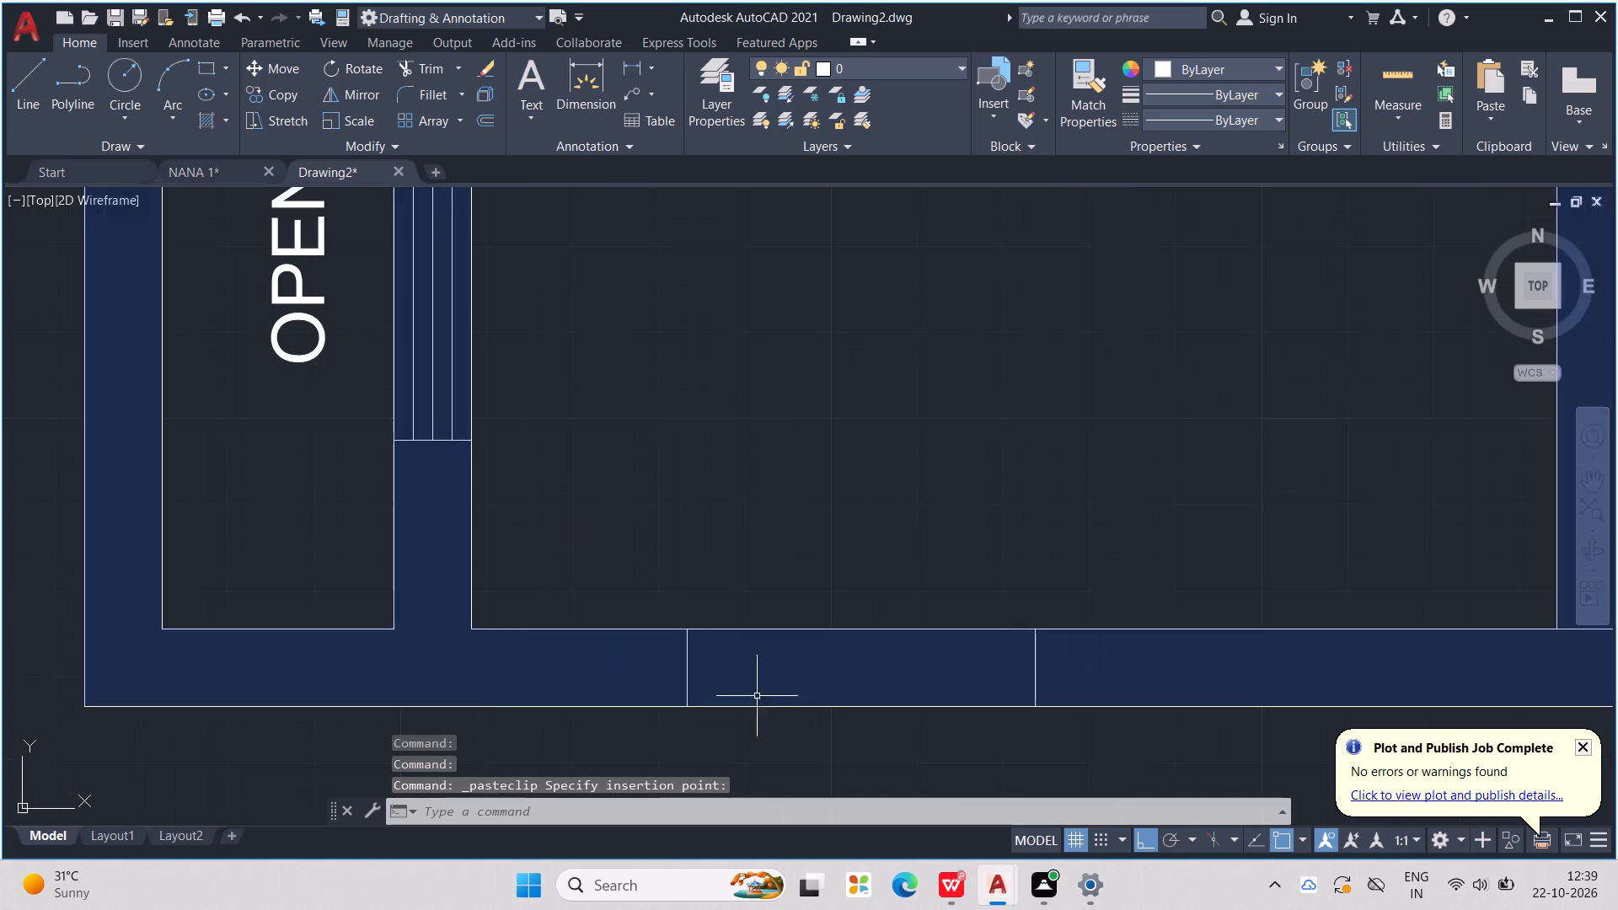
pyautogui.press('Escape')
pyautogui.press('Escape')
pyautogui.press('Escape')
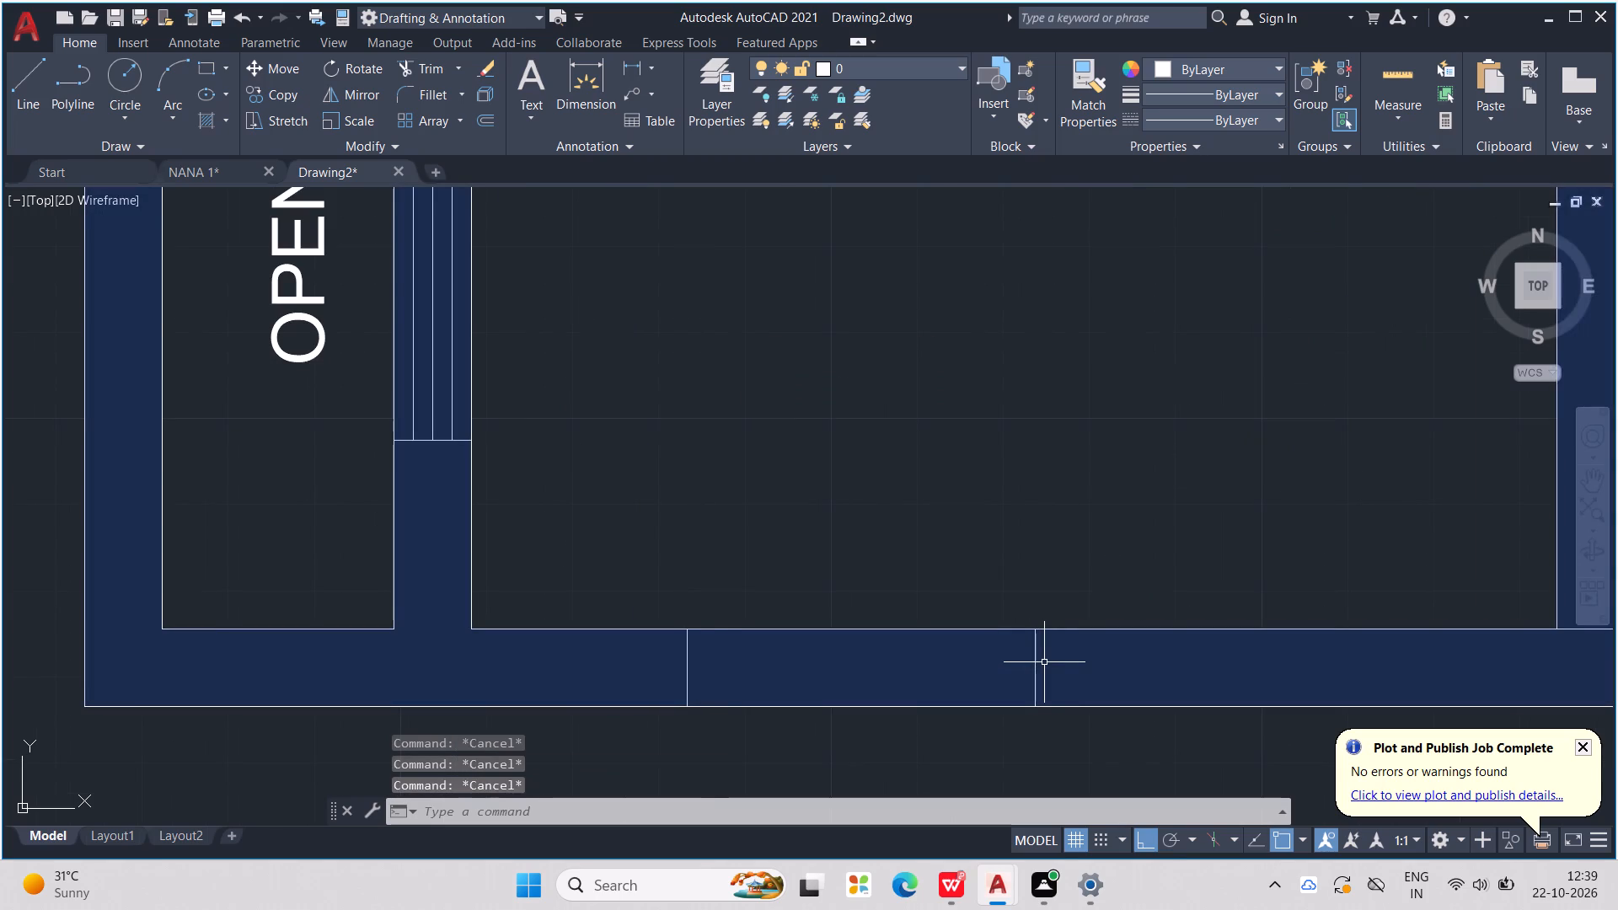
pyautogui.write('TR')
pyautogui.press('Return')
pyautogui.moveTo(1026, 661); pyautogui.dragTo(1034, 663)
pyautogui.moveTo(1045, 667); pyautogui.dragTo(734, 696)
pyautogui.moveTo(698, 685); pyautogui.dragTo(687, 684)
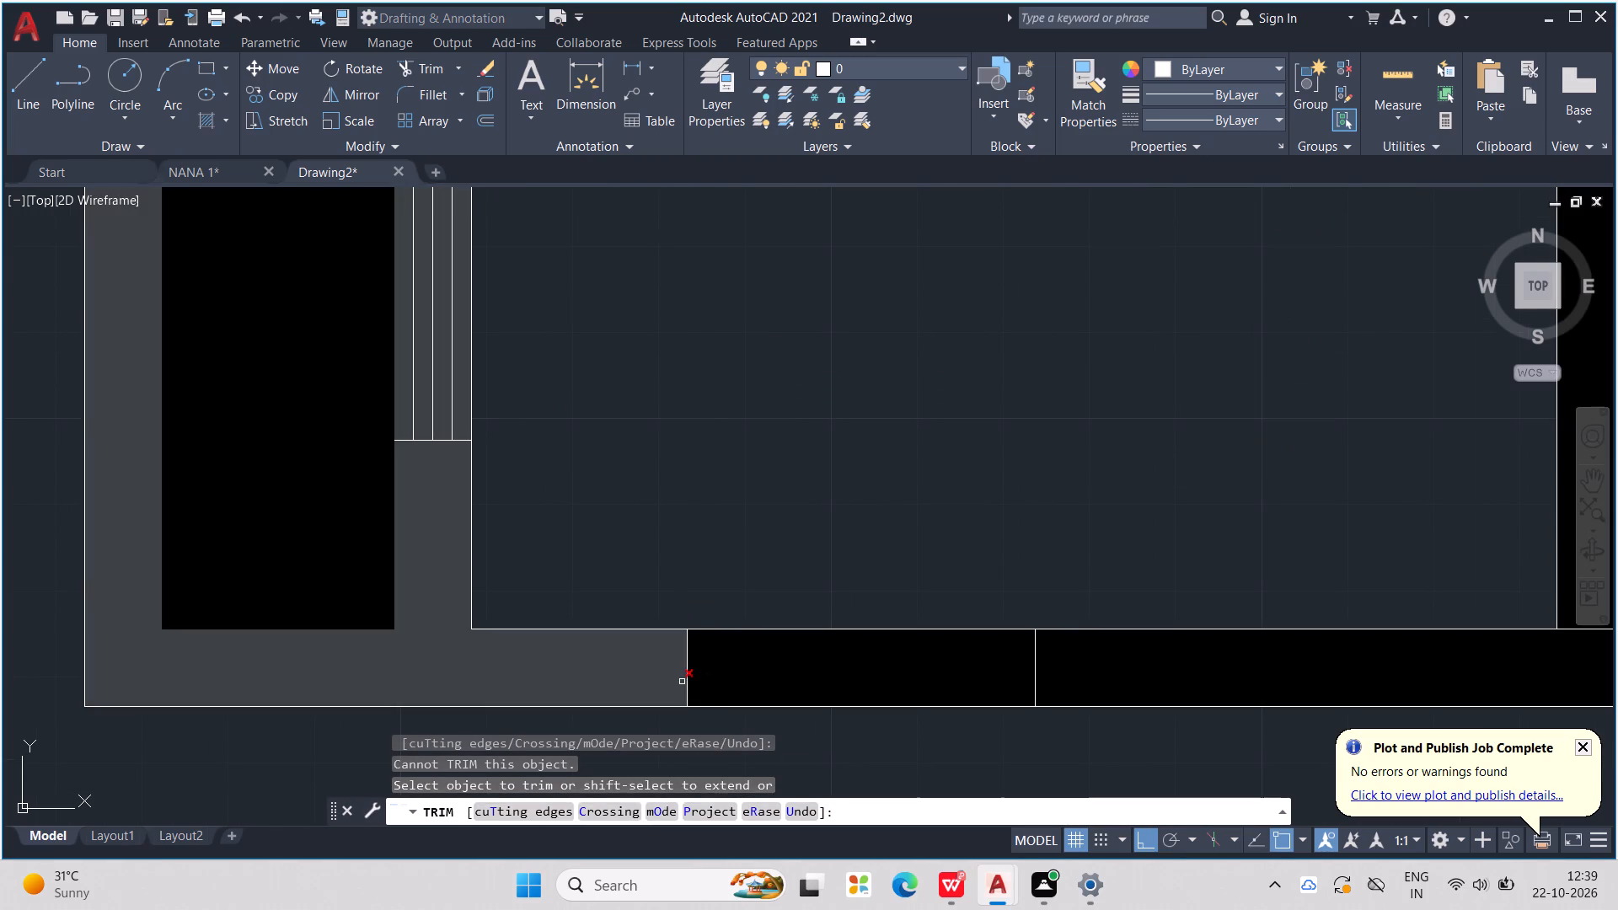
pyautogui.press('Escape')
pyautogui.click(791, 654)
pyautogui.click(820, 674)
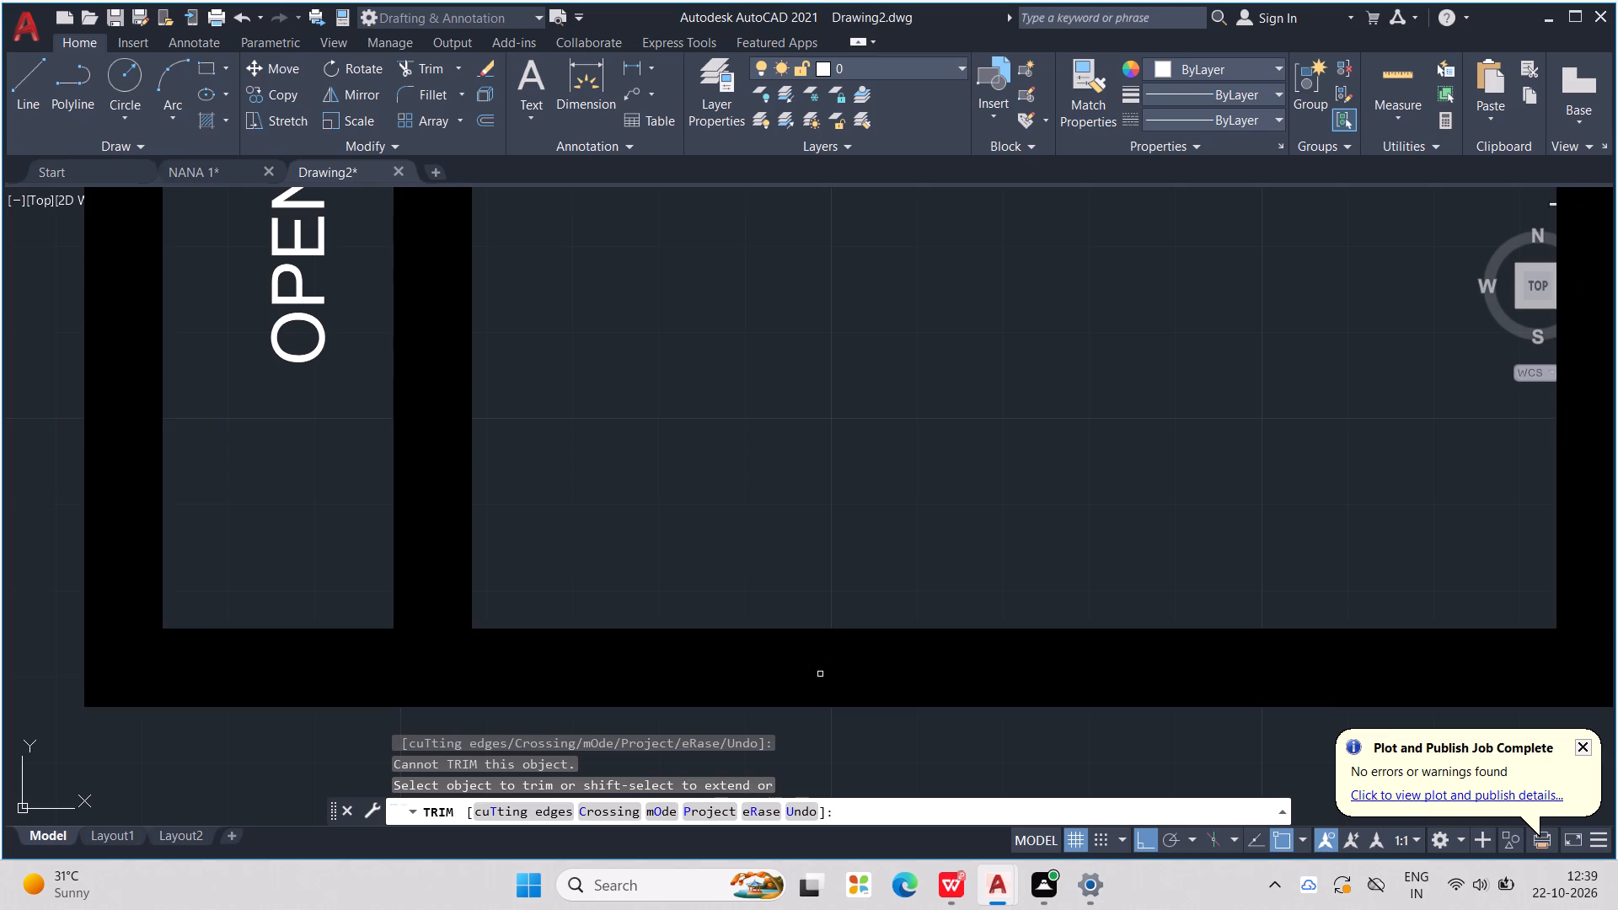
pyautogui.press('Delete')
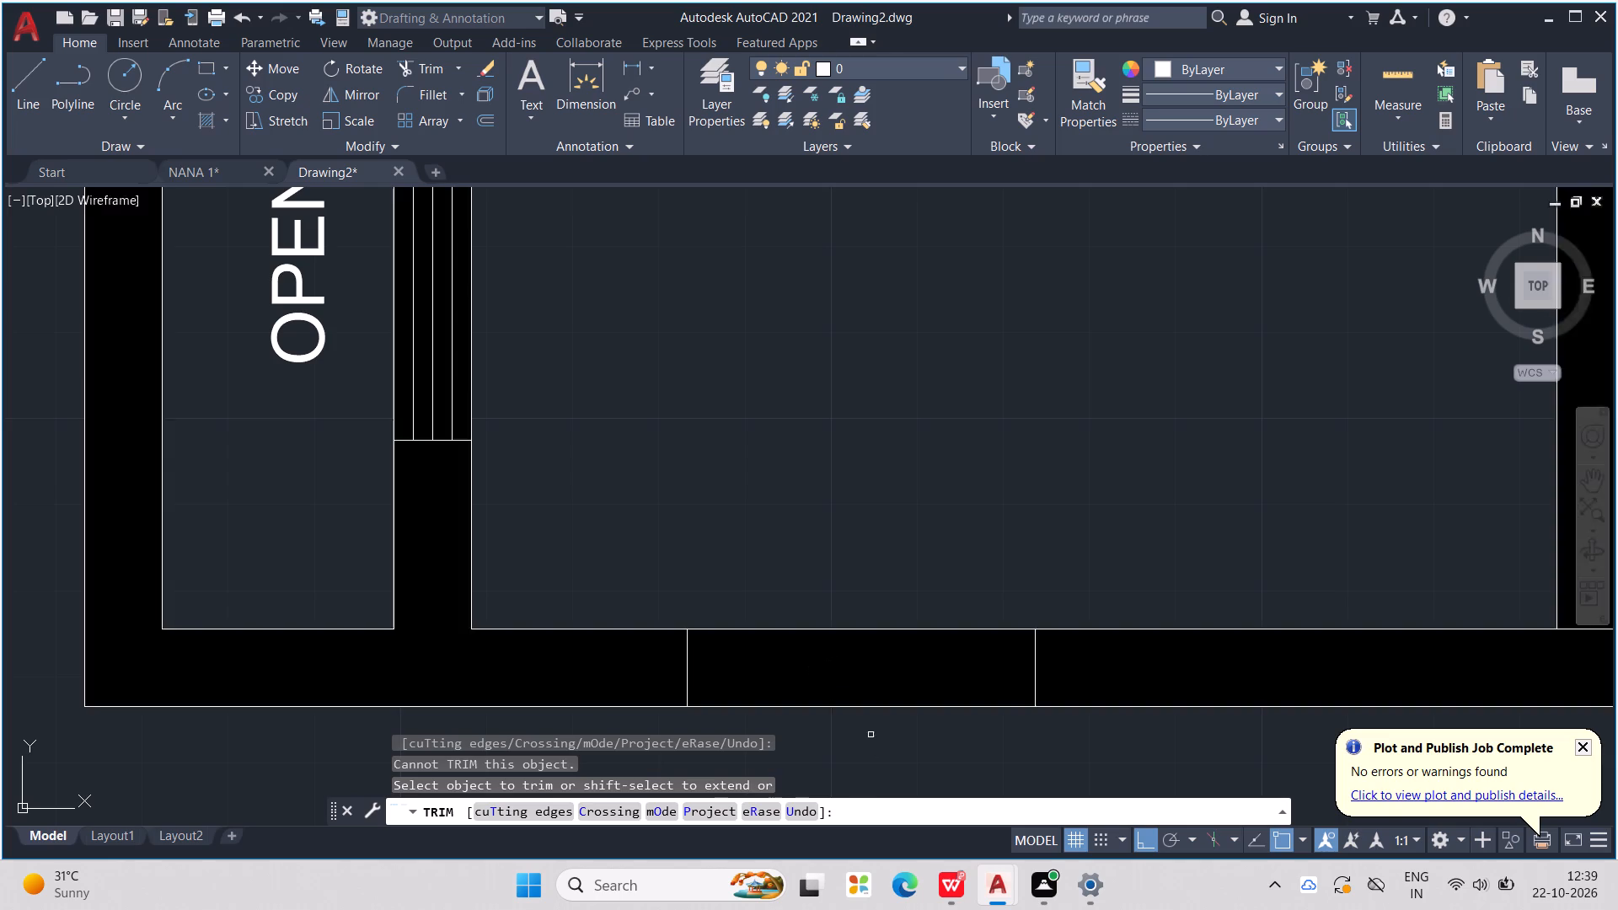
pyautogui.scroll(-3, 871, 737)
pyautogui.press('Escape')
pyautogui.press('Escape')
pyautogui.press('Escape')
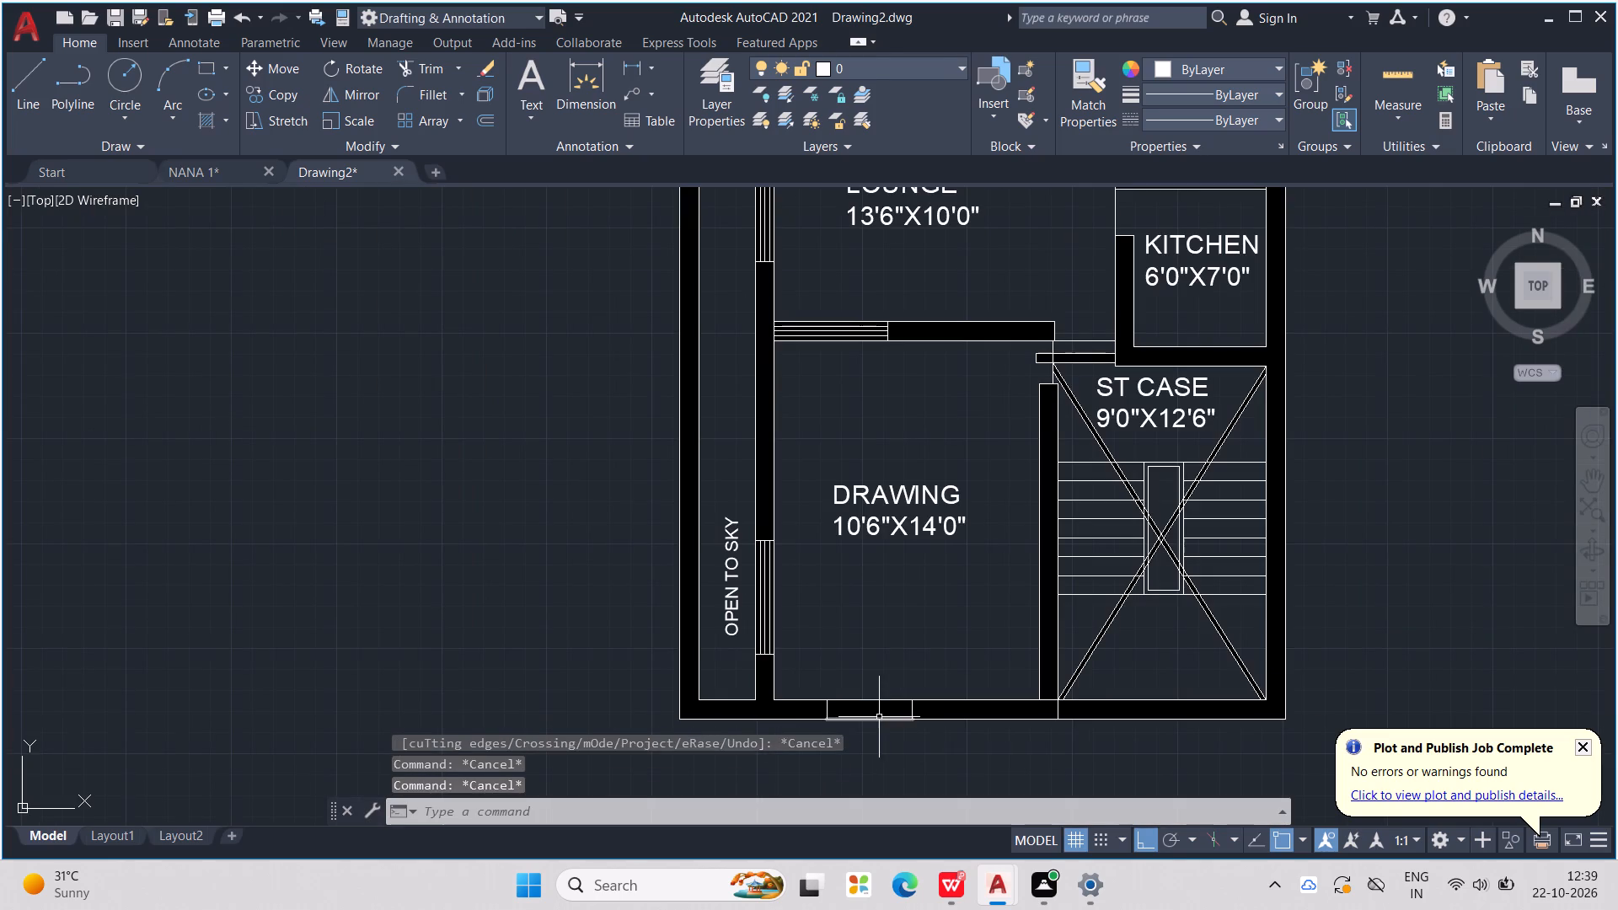
# Delete the two solid hatches filling the inner walls around the DRAWING room and the outer walls of the plan.
pyautogui.click(879, 713)
pyautogui.press('Delete')
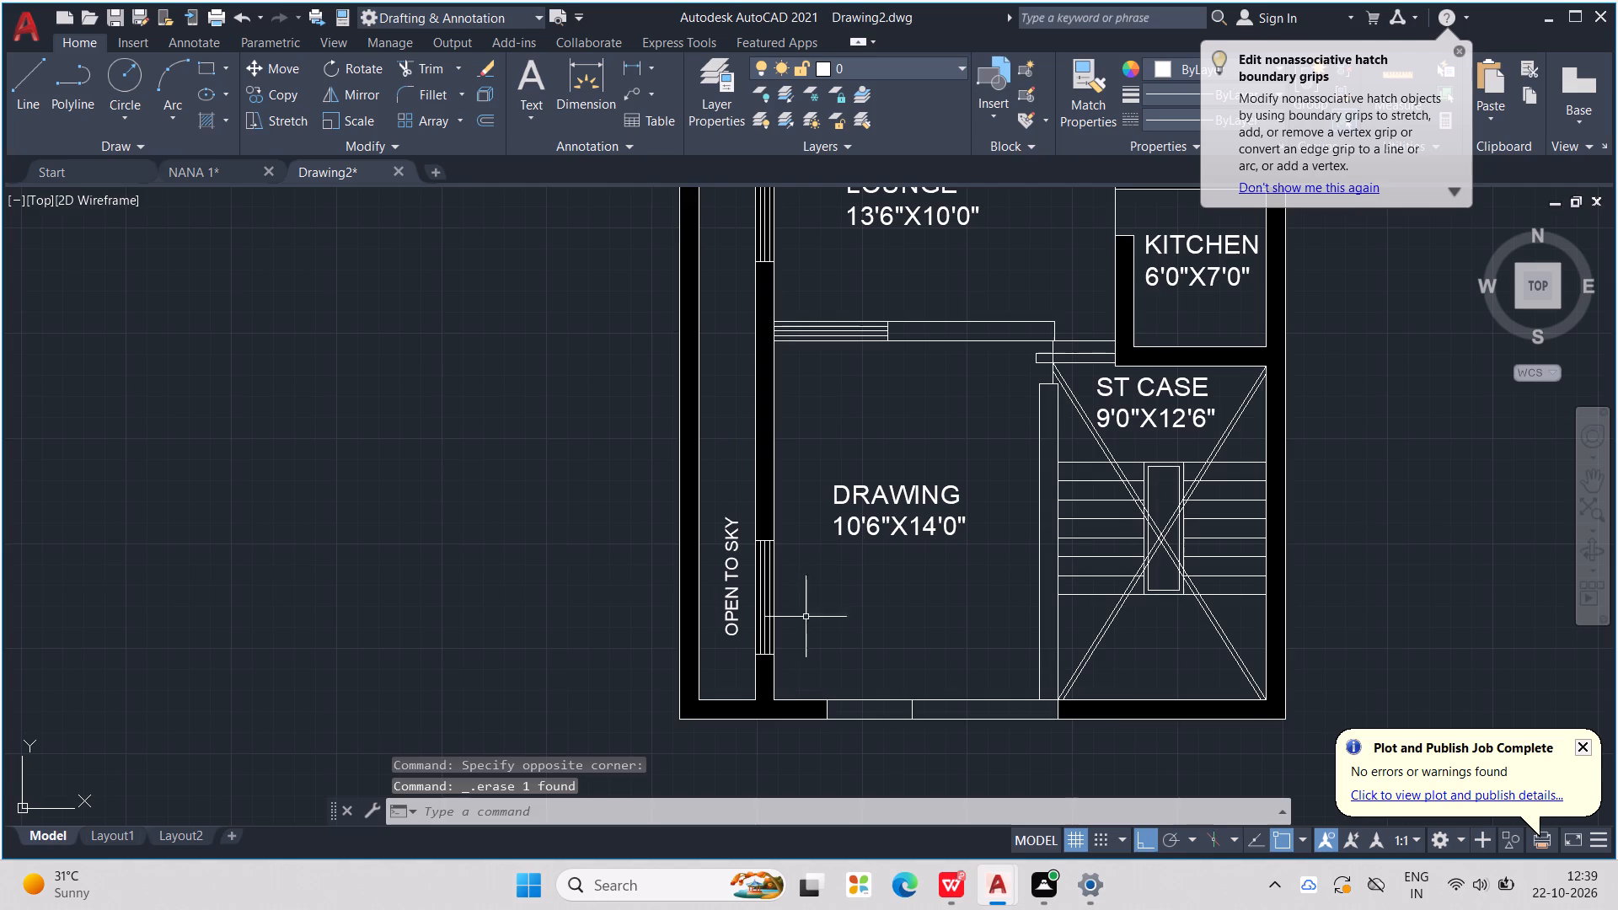
pyautogui.click(785, 715)
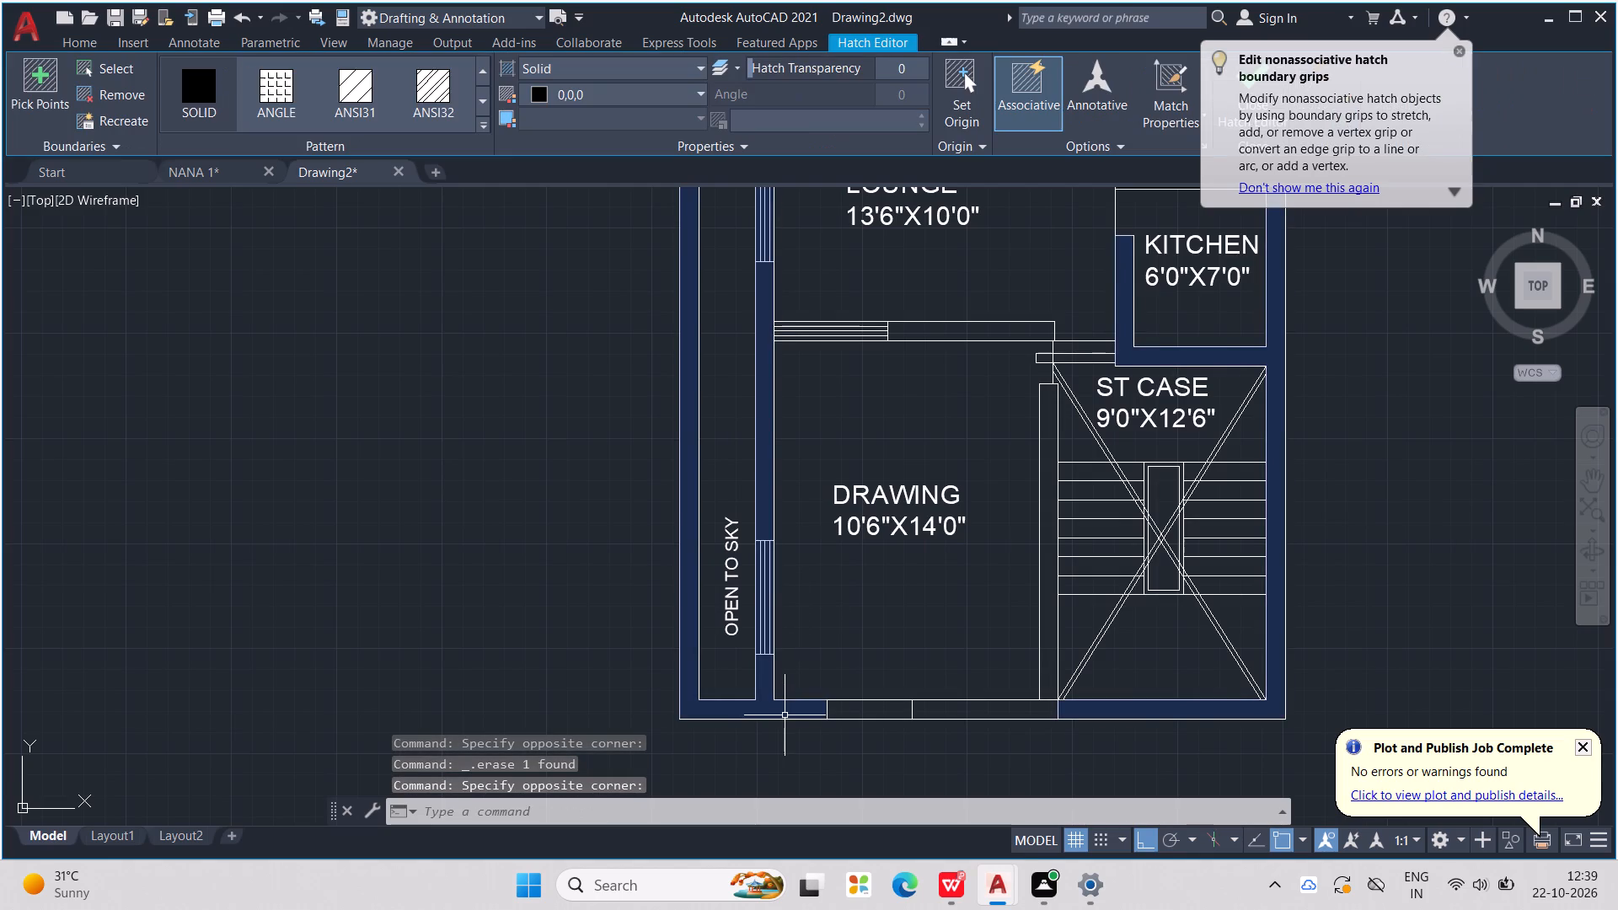
pyautogui.press('Delete')
# Trim both wall lines between the two opening marks in the south wall of the DRAWING room.
pyautogui.moveTo(831, 735); pyautogui.dragTo(785, 886, button='middle')
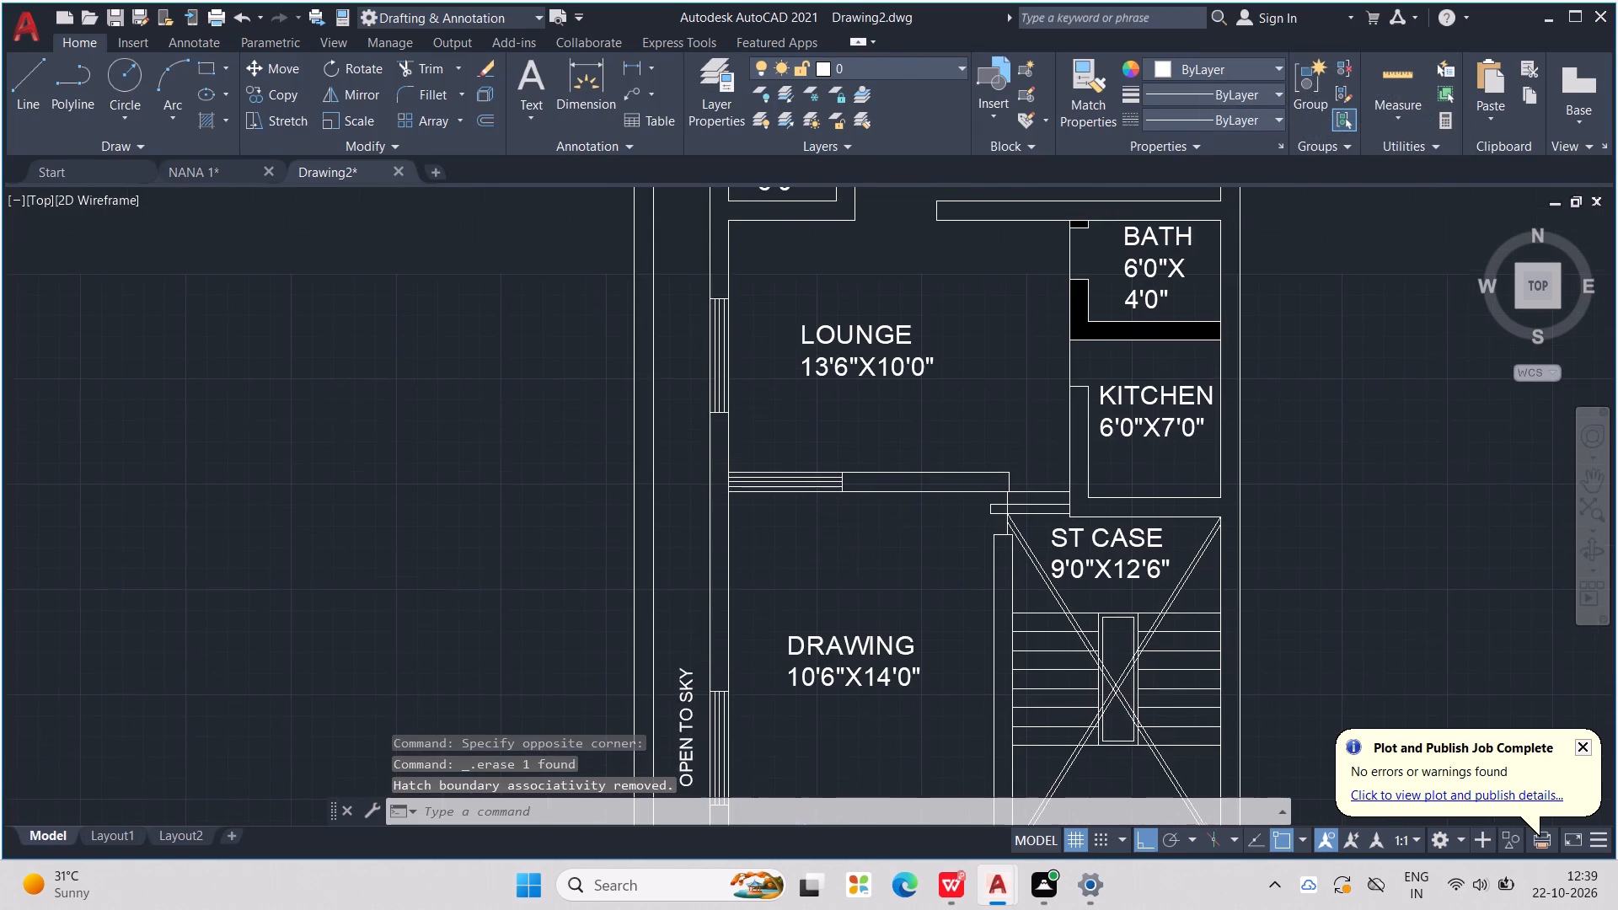
pyautogui.moveTo(785, 886); pyautogui.dragTo(785, 886, button='middle')
pyautogui.scroll(-2, 781, 856)
pyautogui.scroll(-2, 816, 697)
pyautogui.moveTo(823, 674); pyautogui.dragTo(833, 515, button='middle')
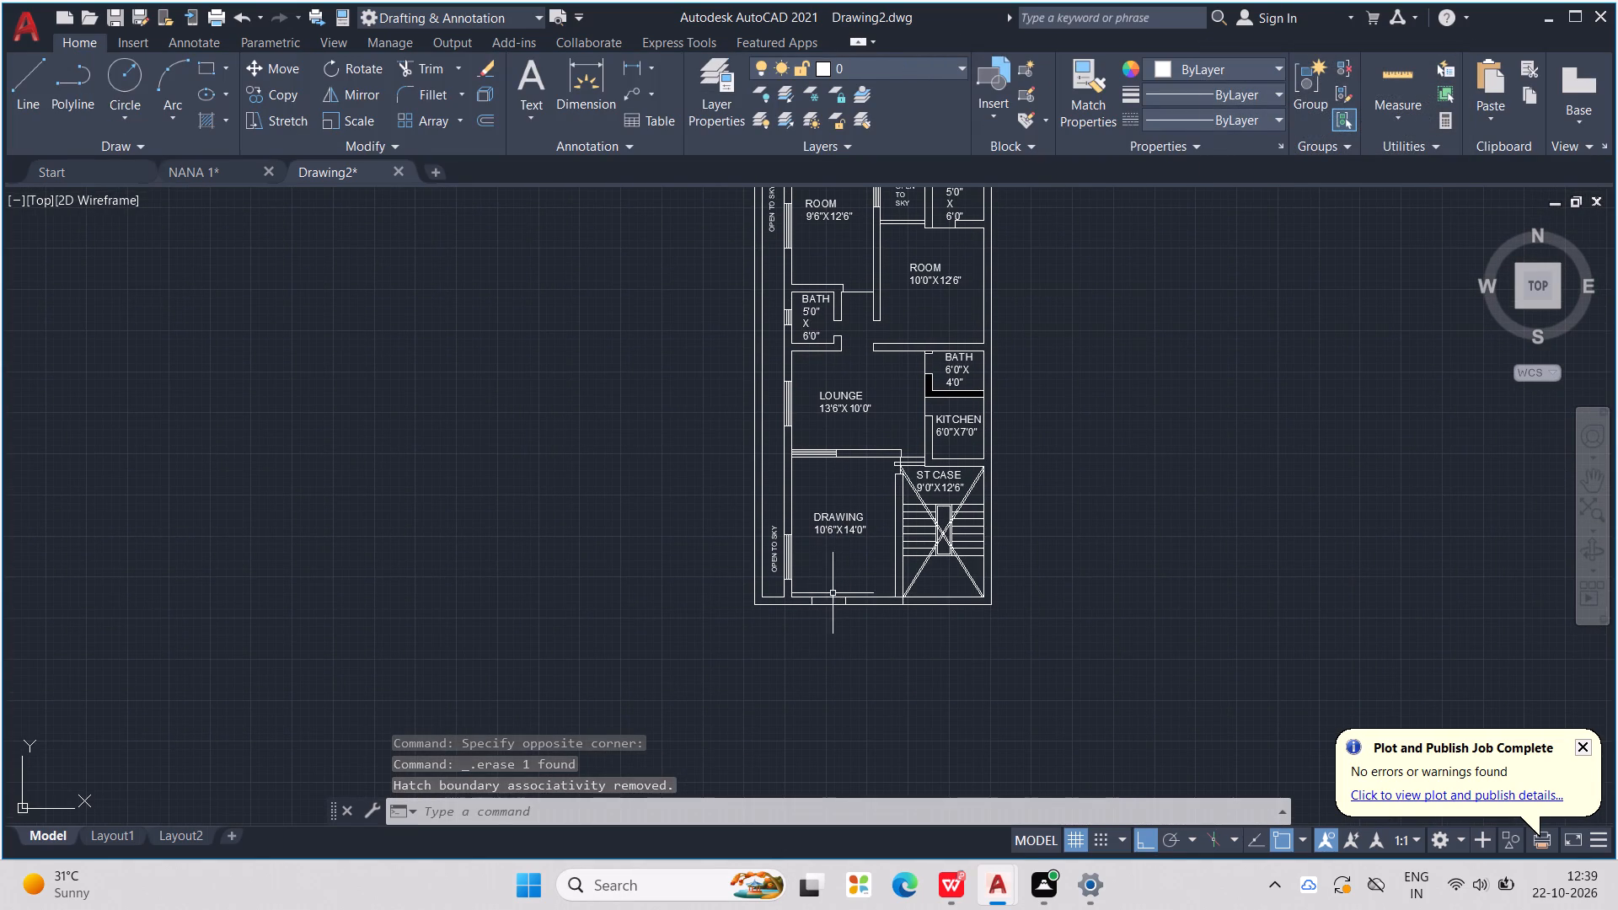
pyautogui.scroll(2, 814, 601)
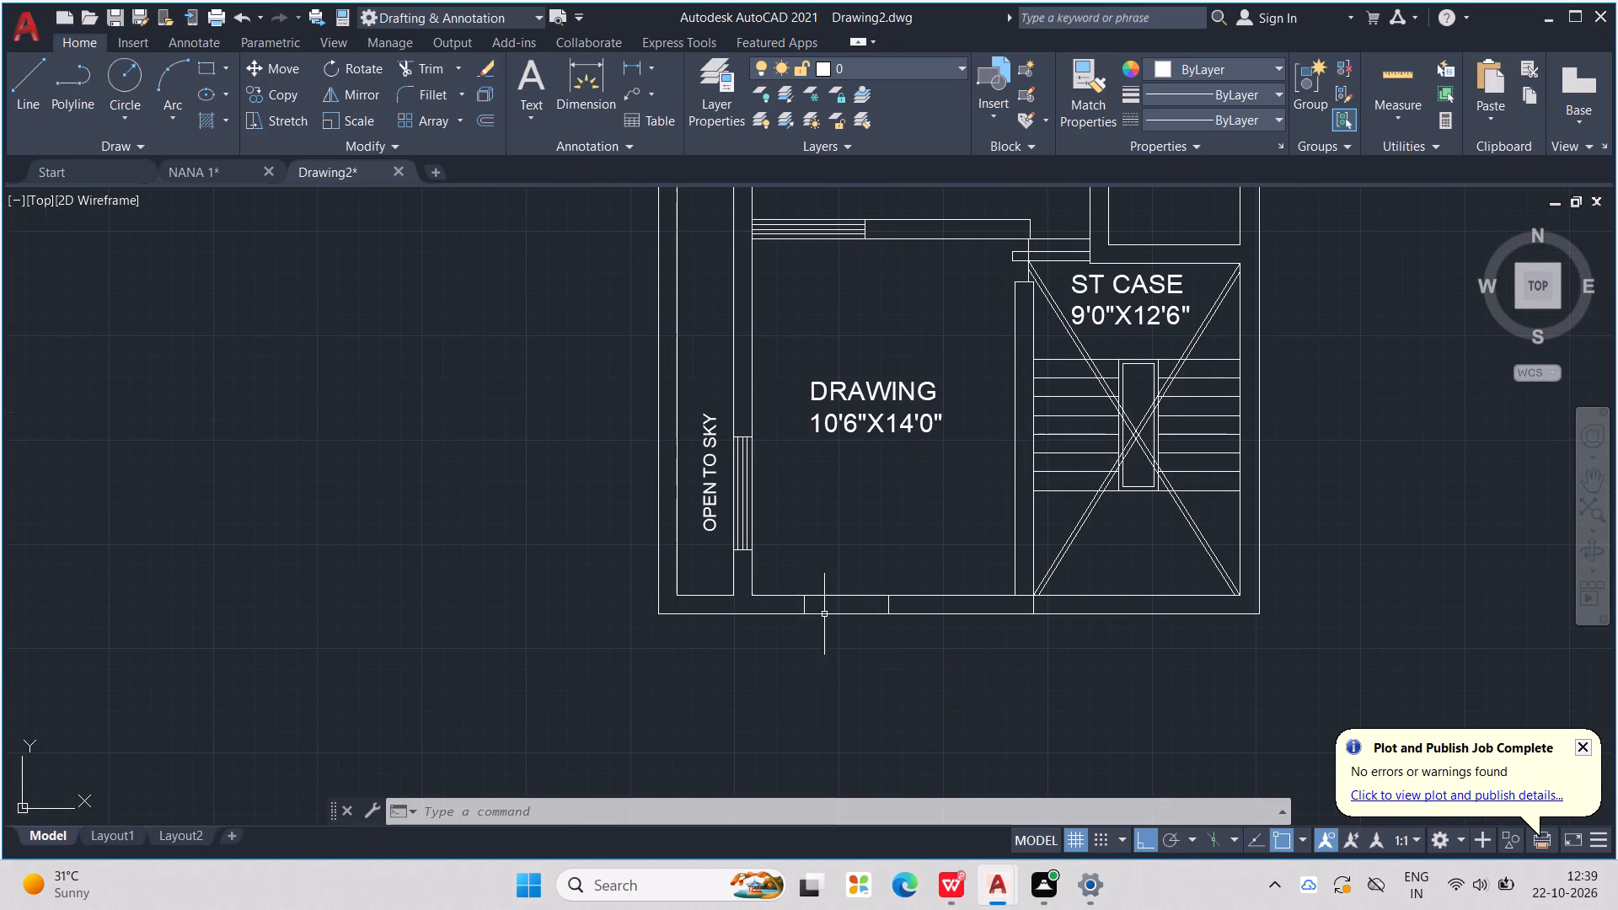
pyautogui.press('t')
pyautogui.press('r')
pyautogui.press('Return')
pyautogui.scroll(1, 887, 639)
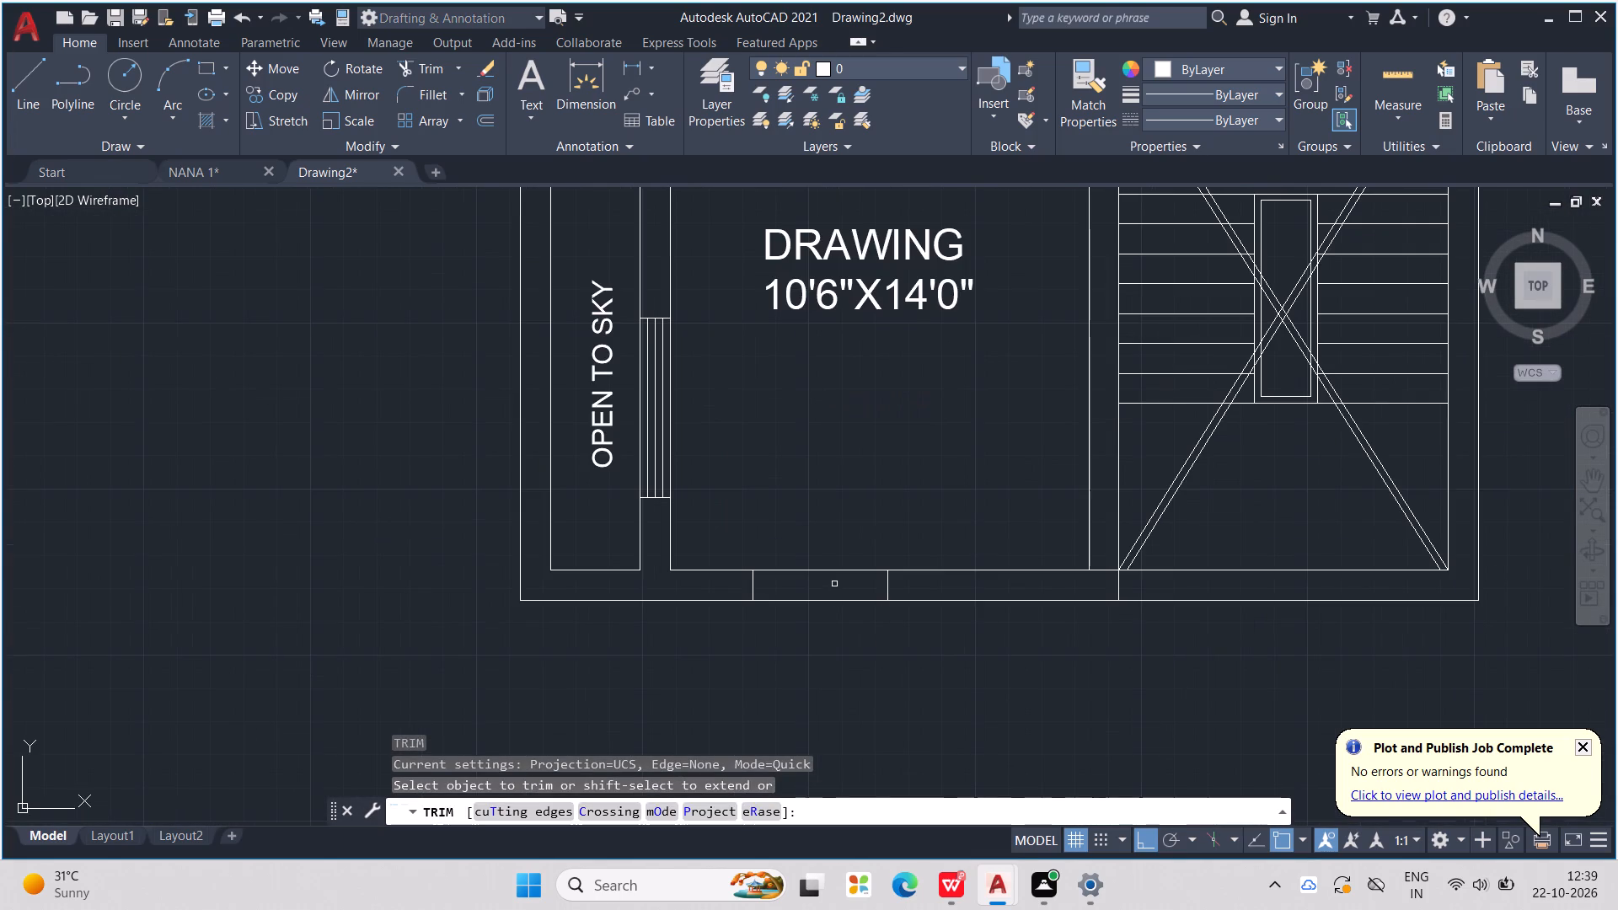
pyautogui.moveTo(833, 584); pyautogui.dragTo(831, 576)
pyautogui.click(831, 565)
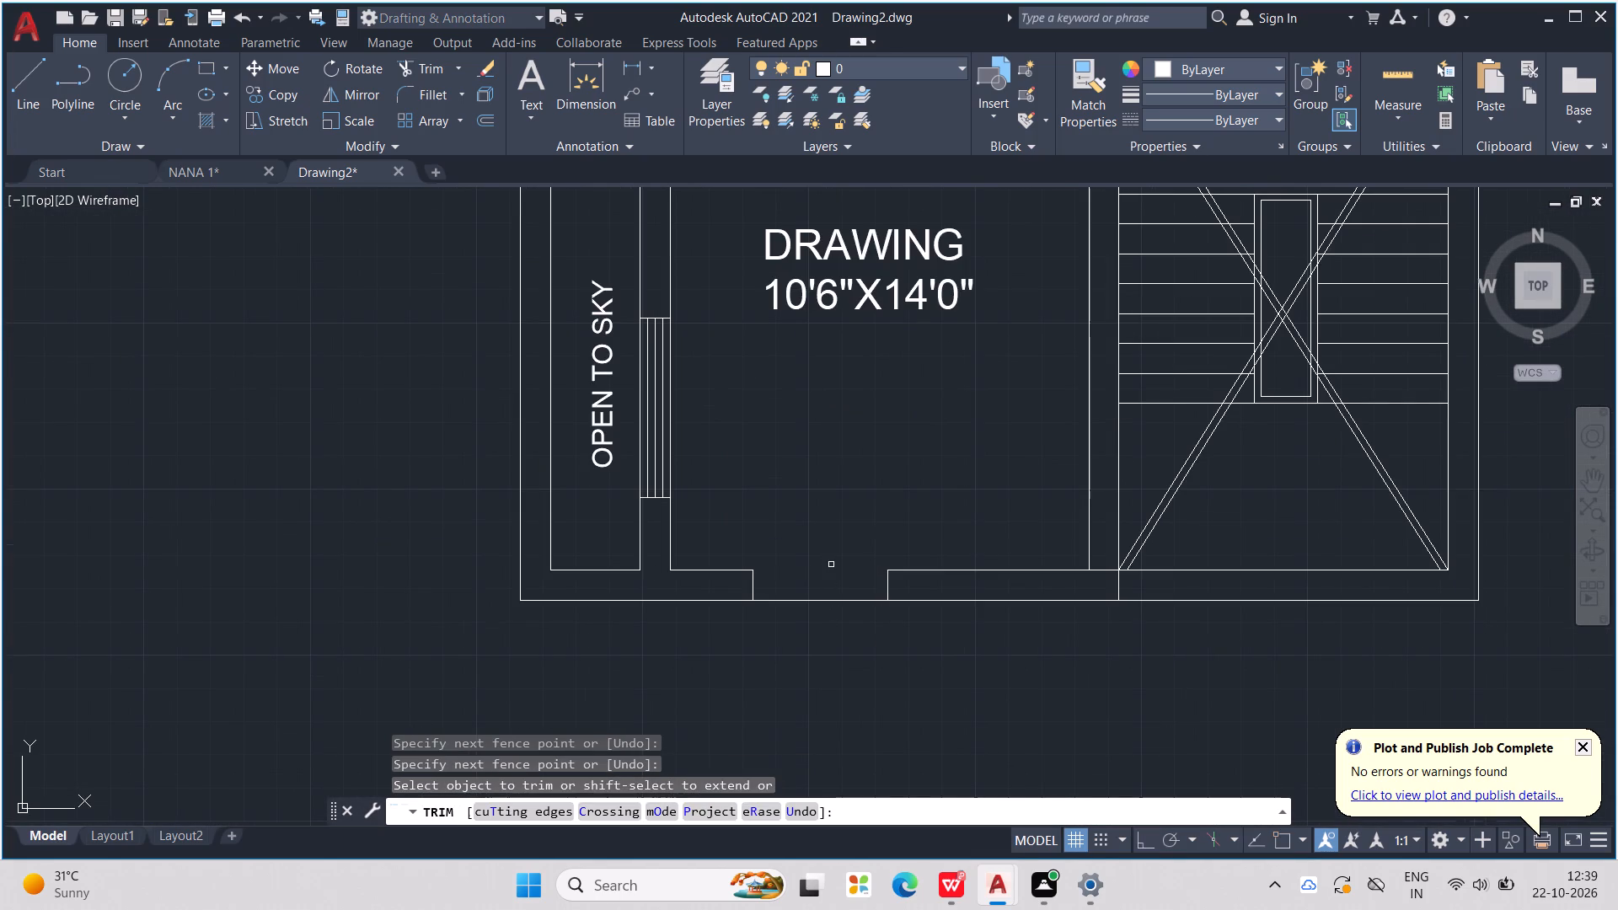
pyautogui.moveTo(831, 565); pyautogui.dragTo(841, 636)
pyautogui.scroll(-2, 863, 540)
pyautogui.moveTo(865, 371); pyautogui.dragTo(803, 556, button='middle')
pyautogui.scroll(-1, 796, 574)
pyautogui.moveTo(803, 556); pyautogui.dragTo(797, 575, button='middle')
pyautogui.press('Escape')
pyautogui.press('Escape')
pyautogui.press('Escape')
pyautogui.press('Escape')
pyautogui.press('Escape')
pyautogui.press('Escape')
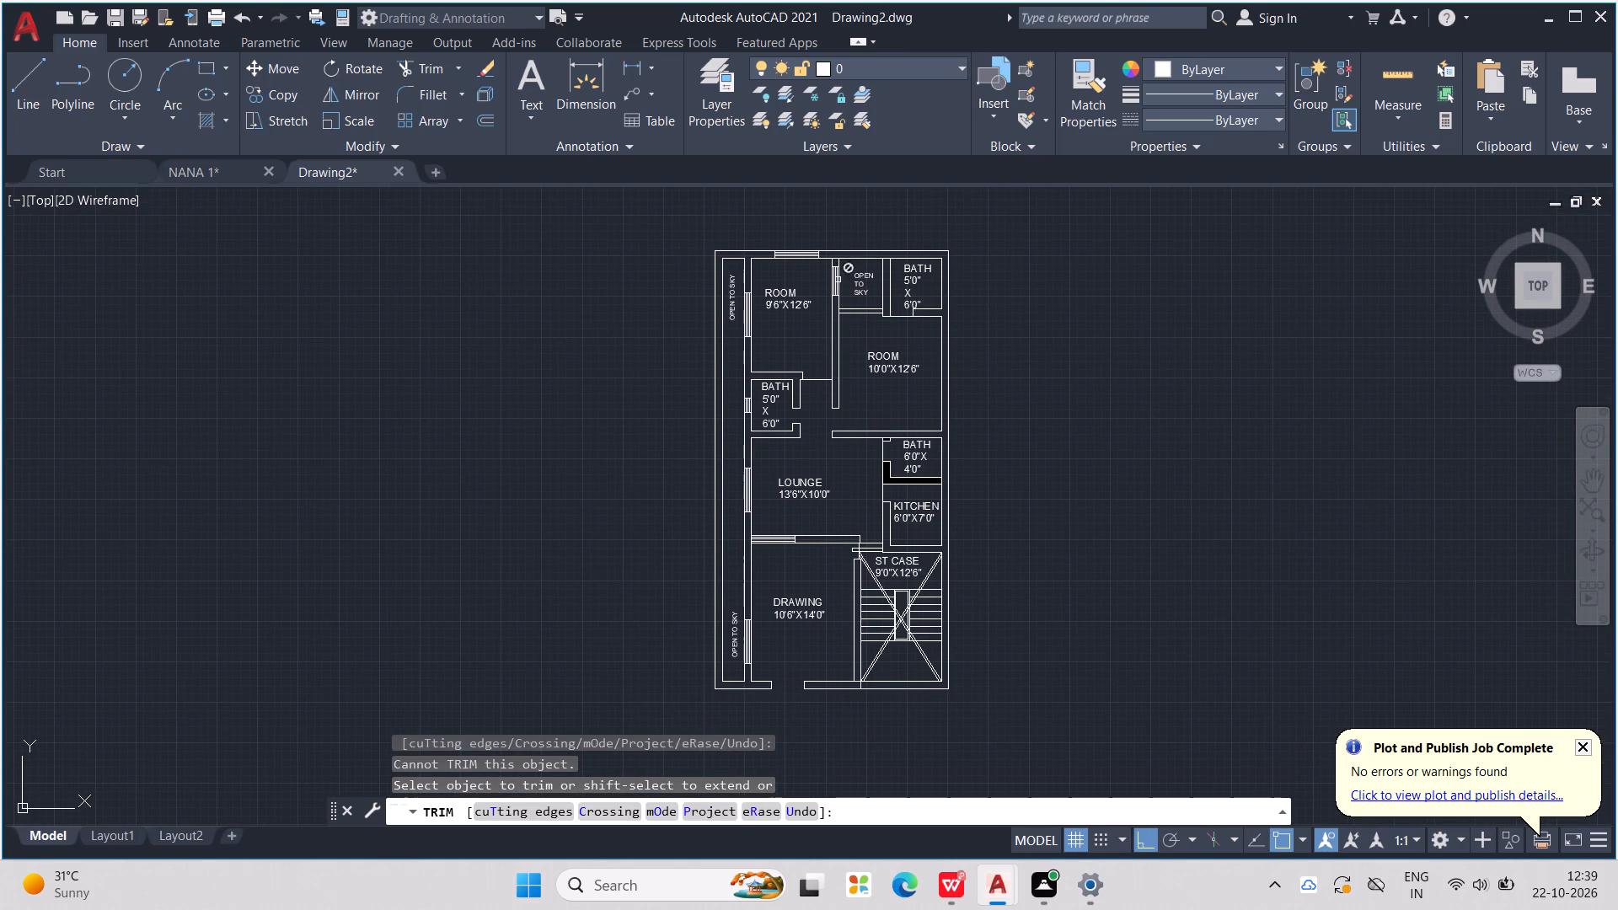
pyautogui.press('Escape')
pyautogui.press('Escape')
# Copy the window between the 9'6"X12'6" ROOM and the OPEN TO SKY area, paste it east of the plan, and rotate it horizontal.
pyautogui.click(839, 289)
pyautogui.hotkey('ctrl', 'c')
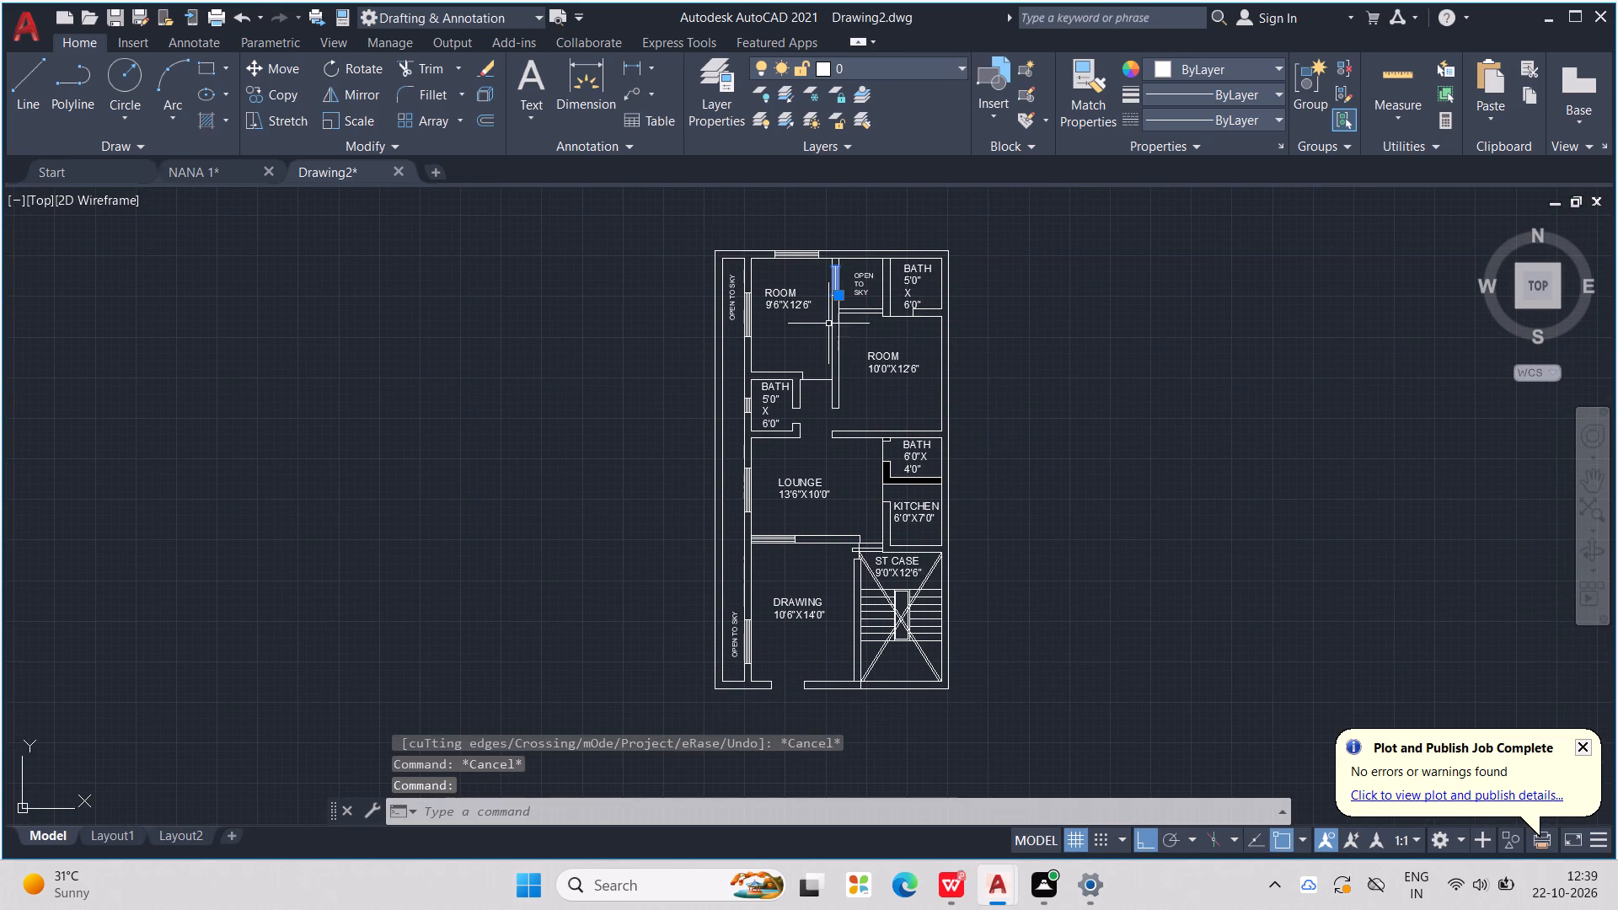
pyautogui.hotkey('ctrl', 'v')
pyautogui.click(1066, 426)
pyautogui.click(1067, 415)
pyautogui.write('RO')
pyautogui.press('Return')
pyautogui.click(1084, 431)
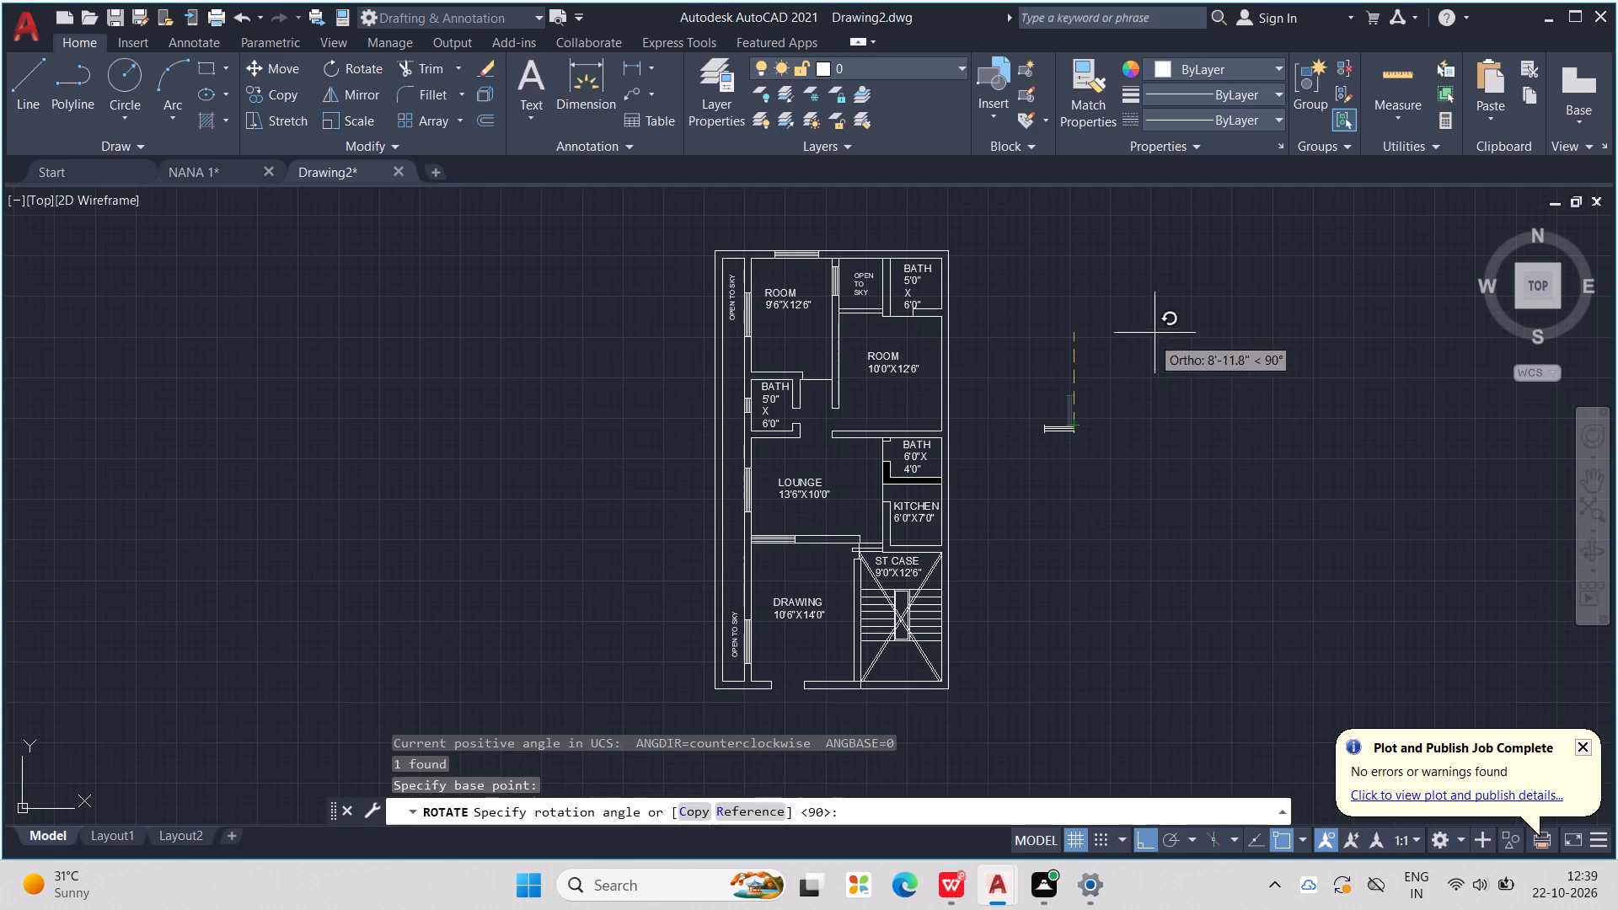
pyautogui.click(1177, 290)
# Copy the rotated window and paste it at the west end of the opening in the DRAWING room's south wall.
pyautogui.click(1070, 424)
pyautogui.scroll(2, 1061, 444)
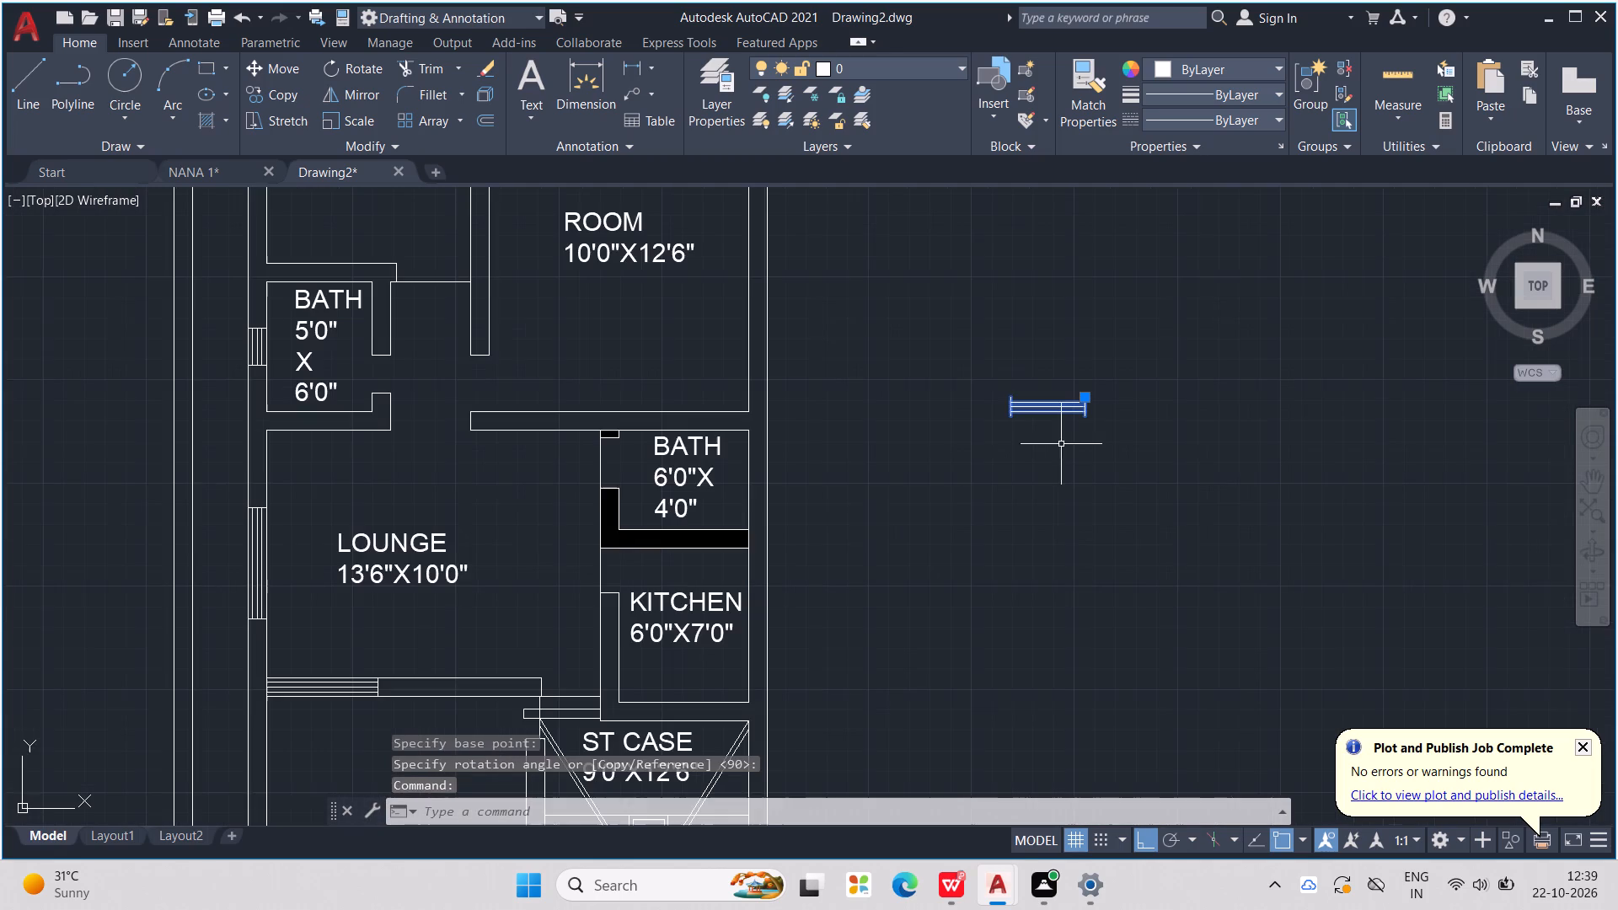
pyautogui.moveTo(1053, 419); pyautogui.dragTo(986, 495)
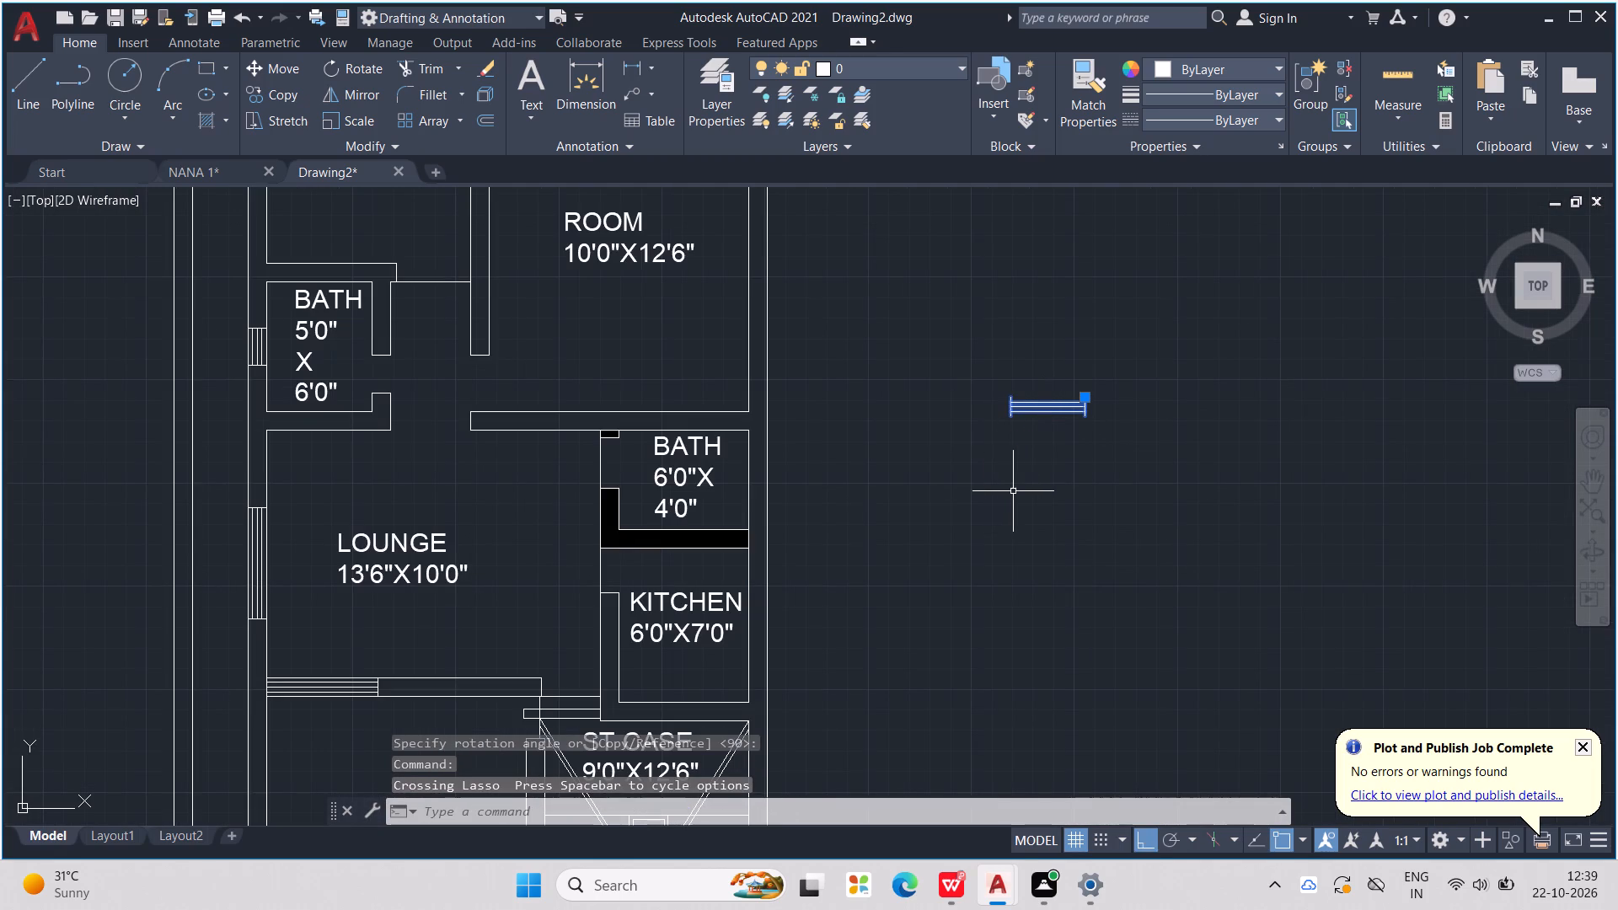
pyautogui.hotkey('ctrl', 'c')
pyautogui.hotkey('ctrl', 'v')
pyautogui.keyDown('ctrl'); pyautogui.moveTo(1032, 475); pyautogui.dragTo(1284, 366, button='middle'); pyautogui.keyUp('ctrl')
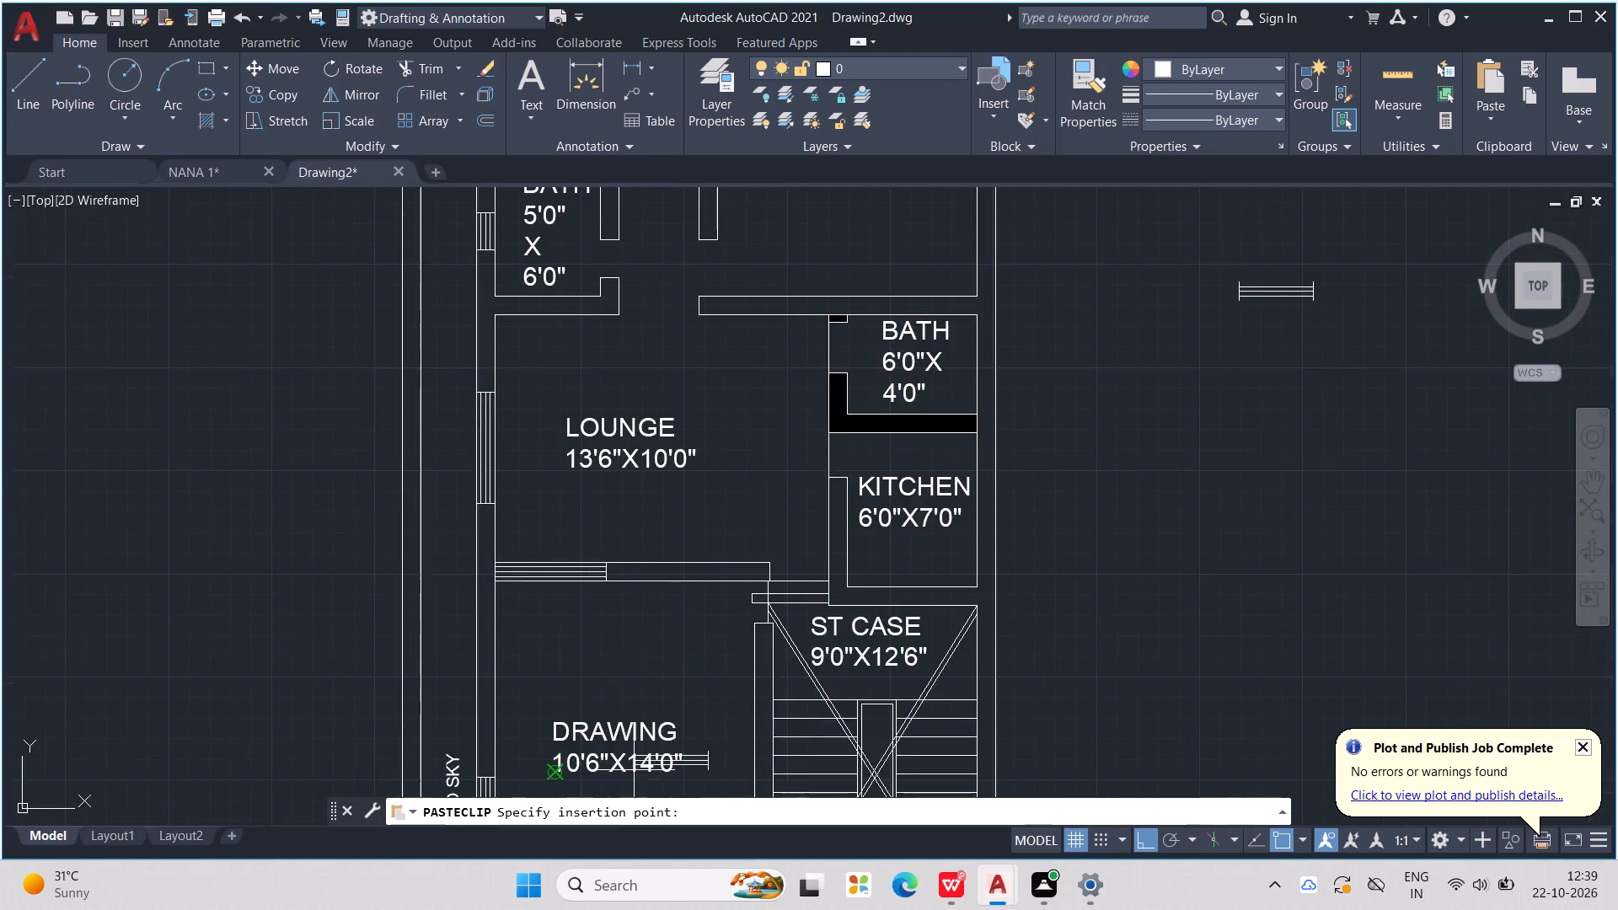
pyautogui.moveTo(647, 746); pyautogui.dragTo(1014, 492, button='middle')
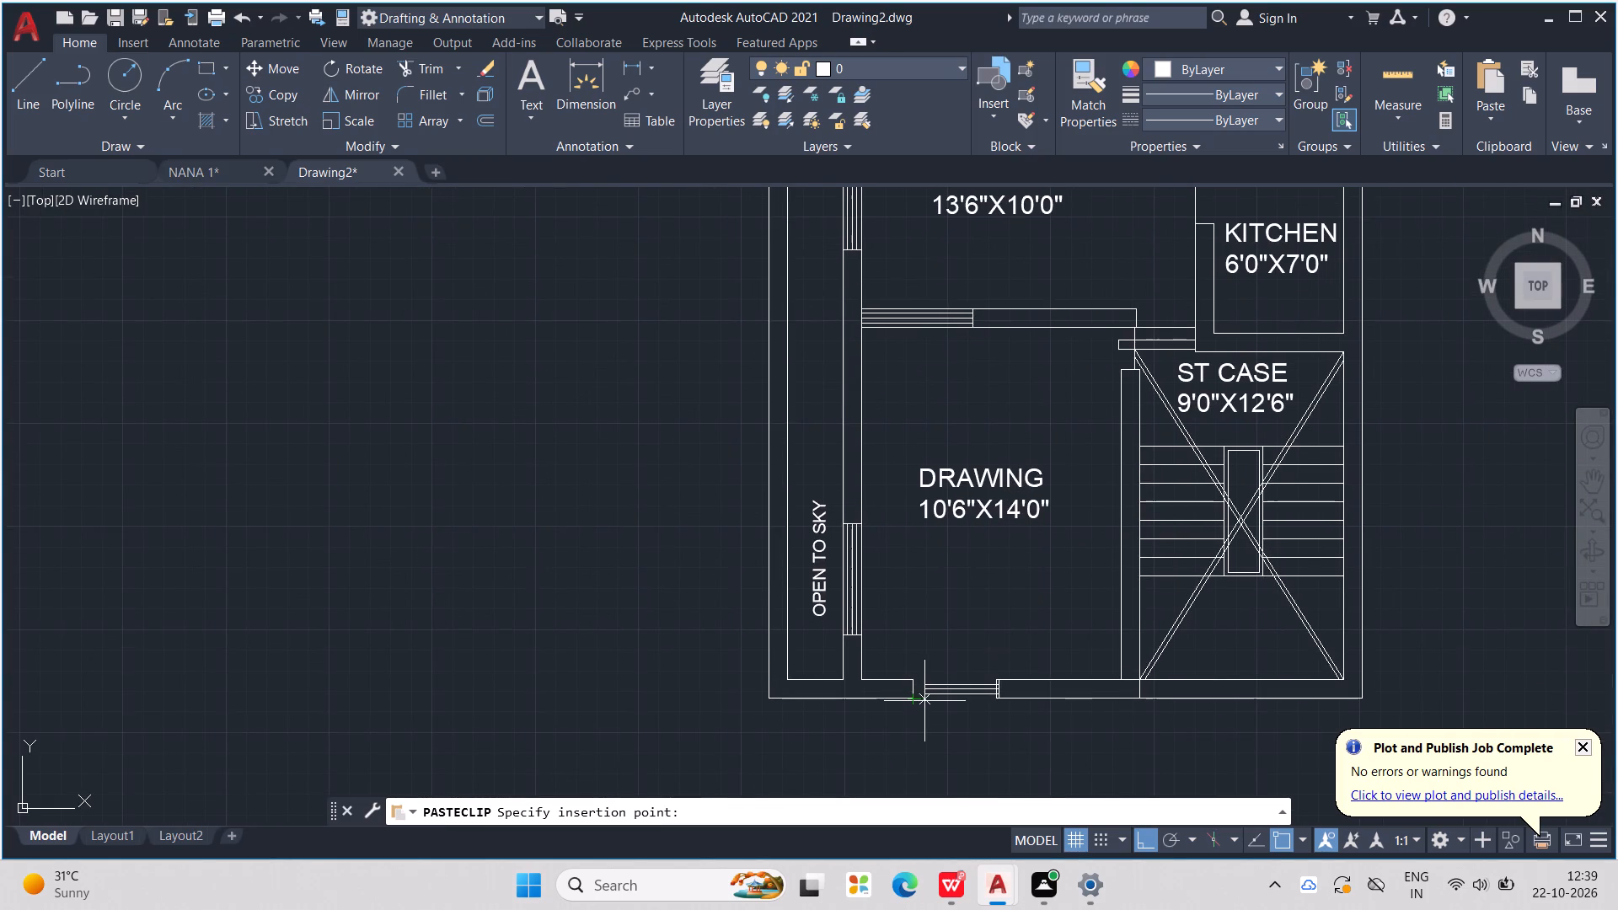
pyautogui.scroll(2, 924, 701)
pyautogui.click(903, 699)
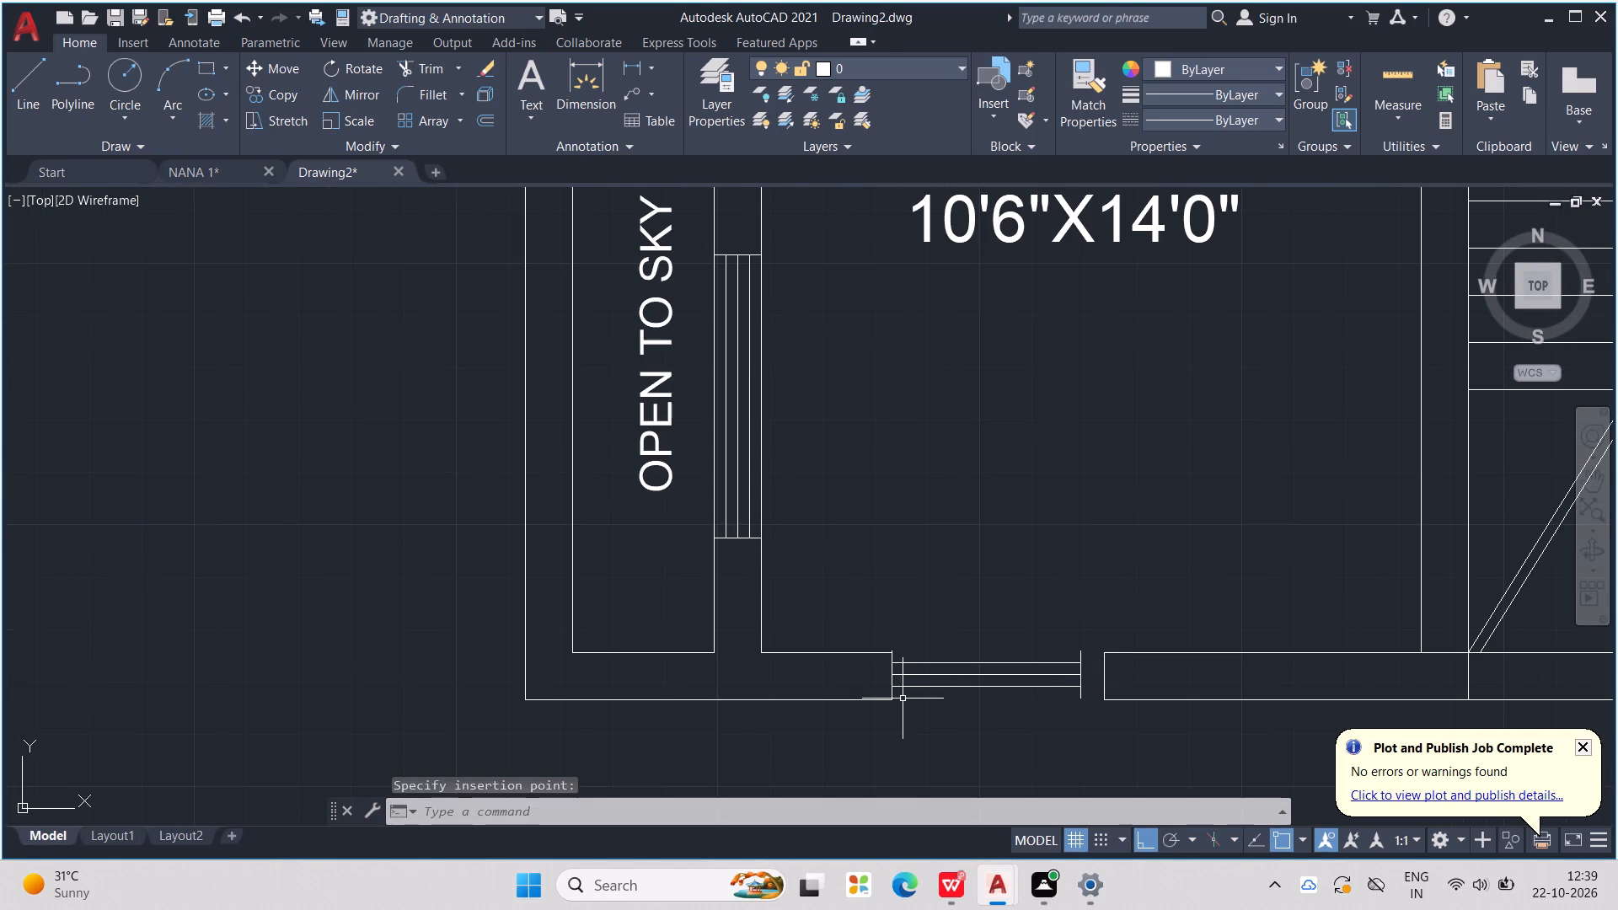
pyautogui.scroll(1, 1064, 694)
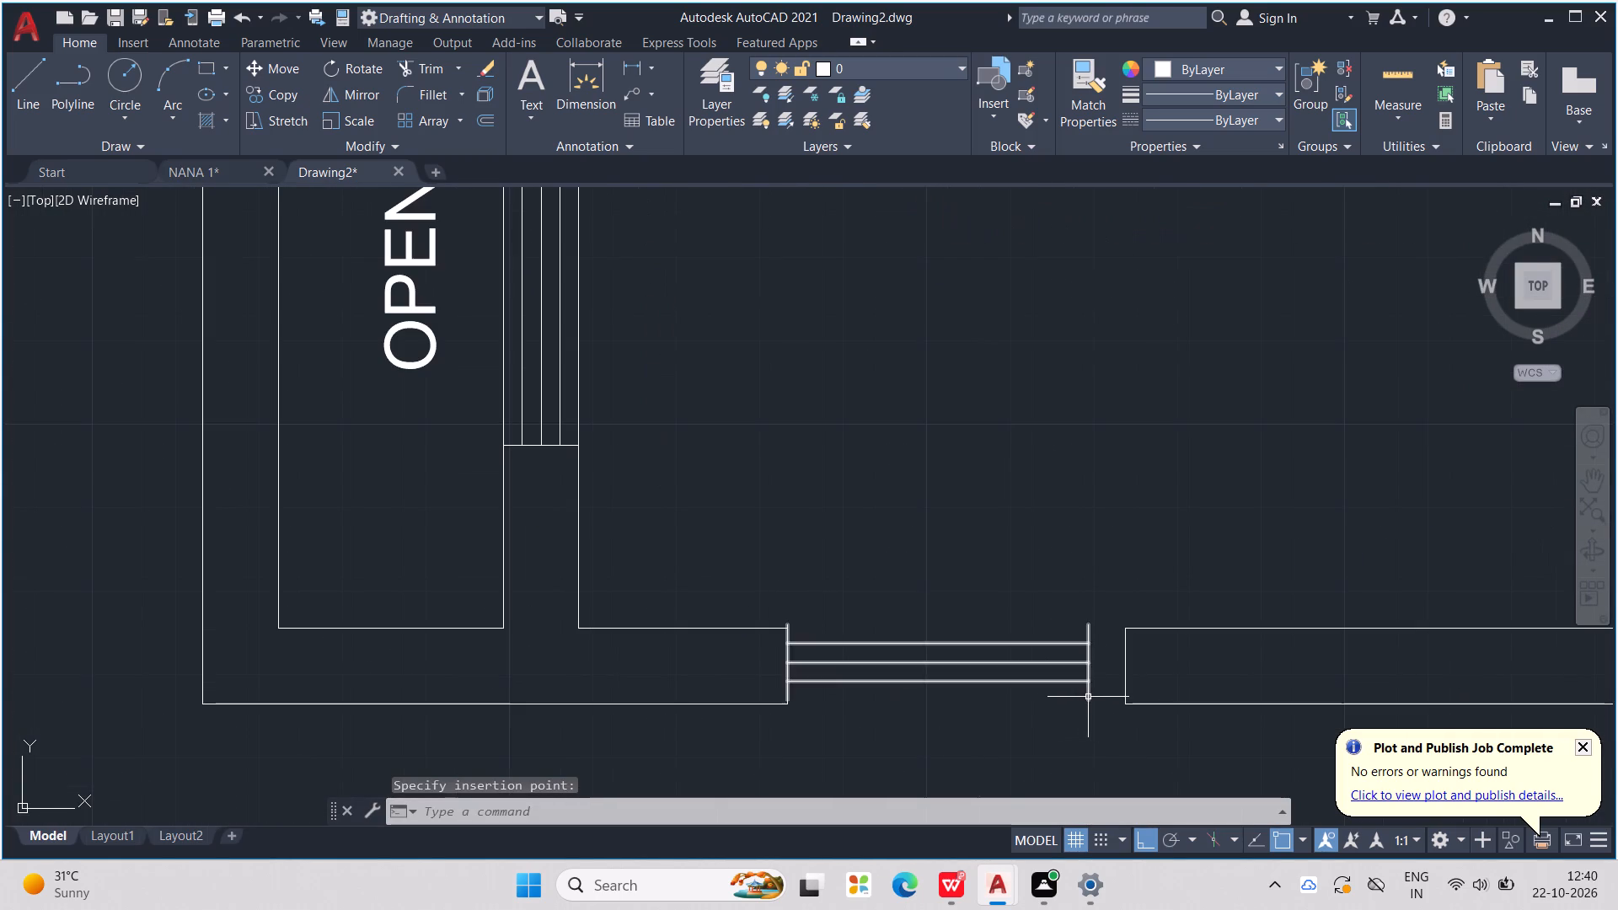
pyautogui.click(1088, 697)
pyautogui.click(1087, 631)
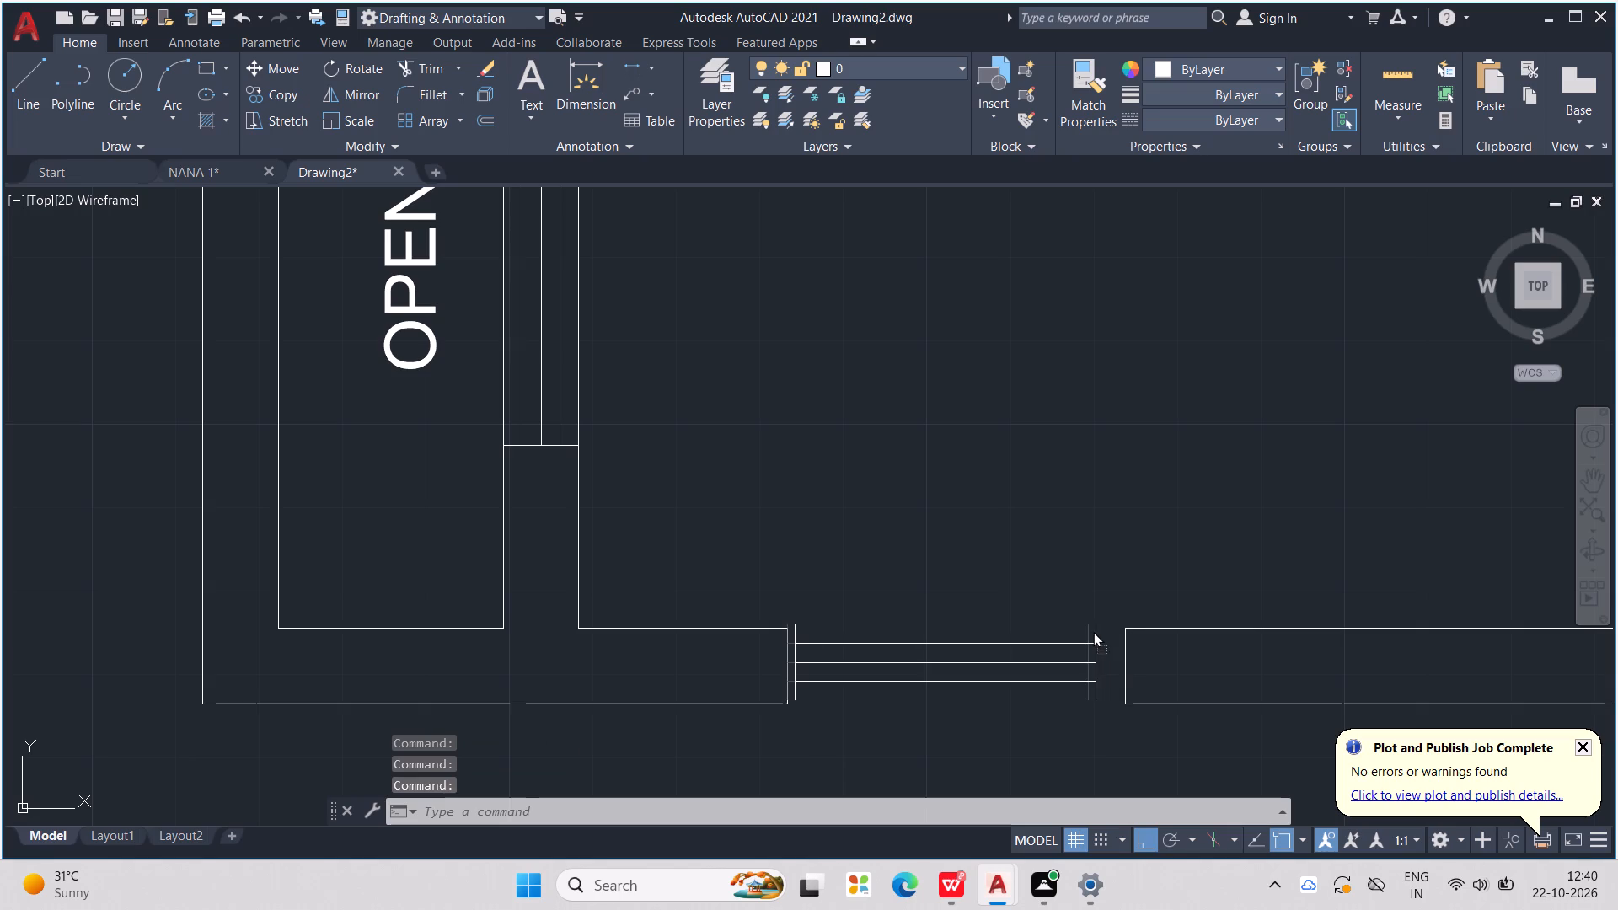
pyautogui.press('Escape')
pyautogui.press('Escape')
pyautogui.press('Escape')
# Move the wall end line east of the opening against the window and stretch both south wall lines to meet it.
pyautogui.click(1126, 650)
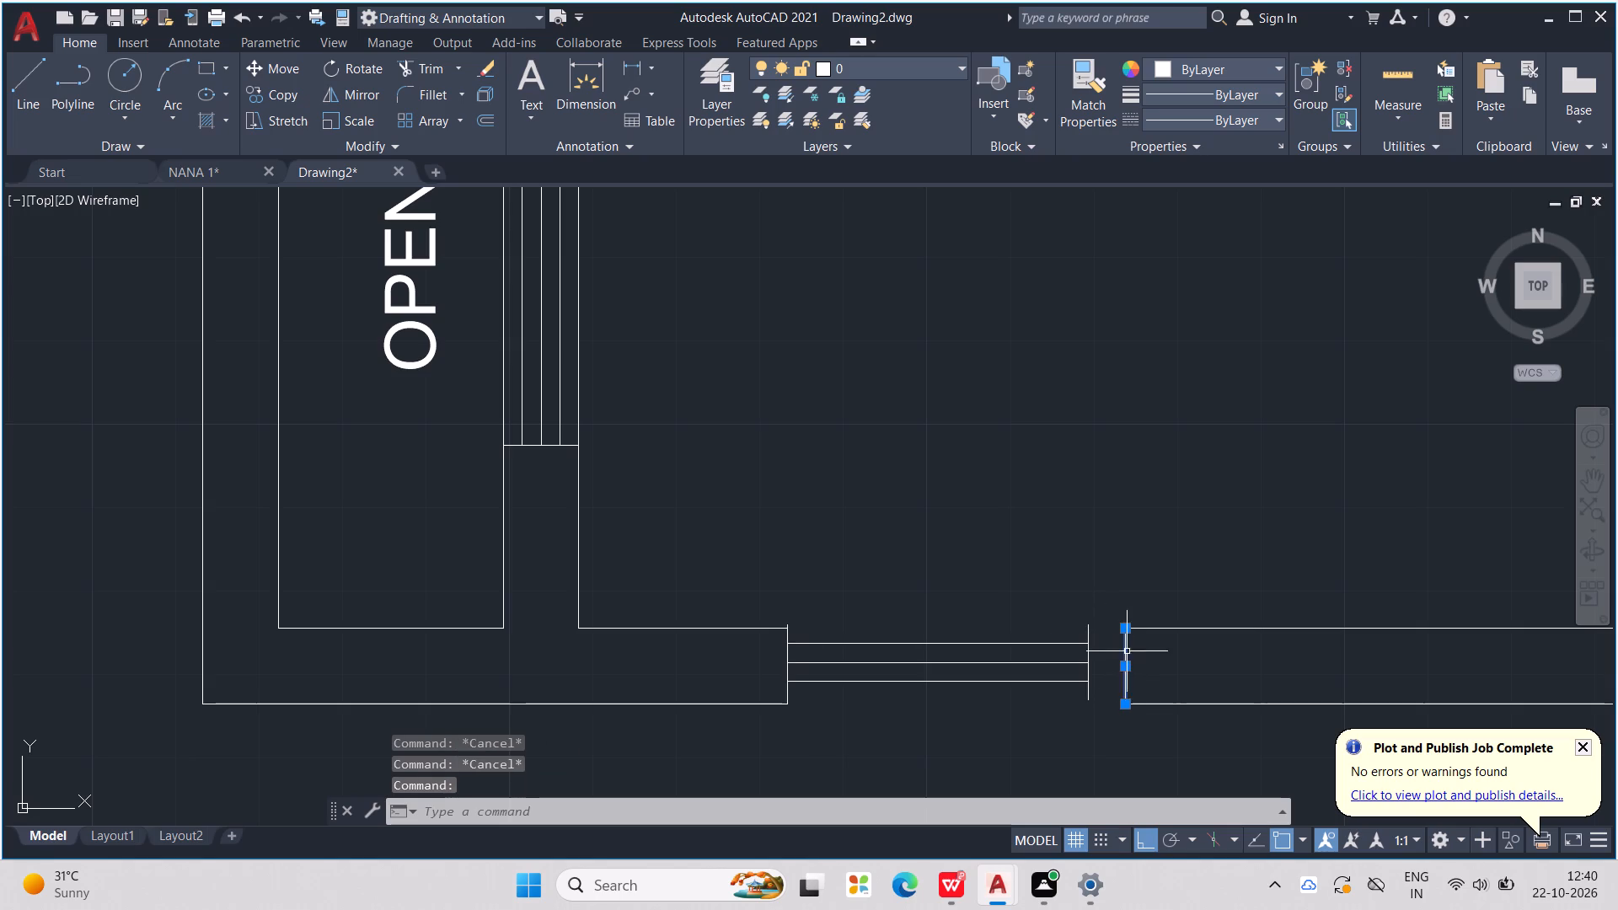
pyautogui.moveTo(1125, 671); pyautogui.dragTo(1094, 668)
pyautogui.click(1094, 668)
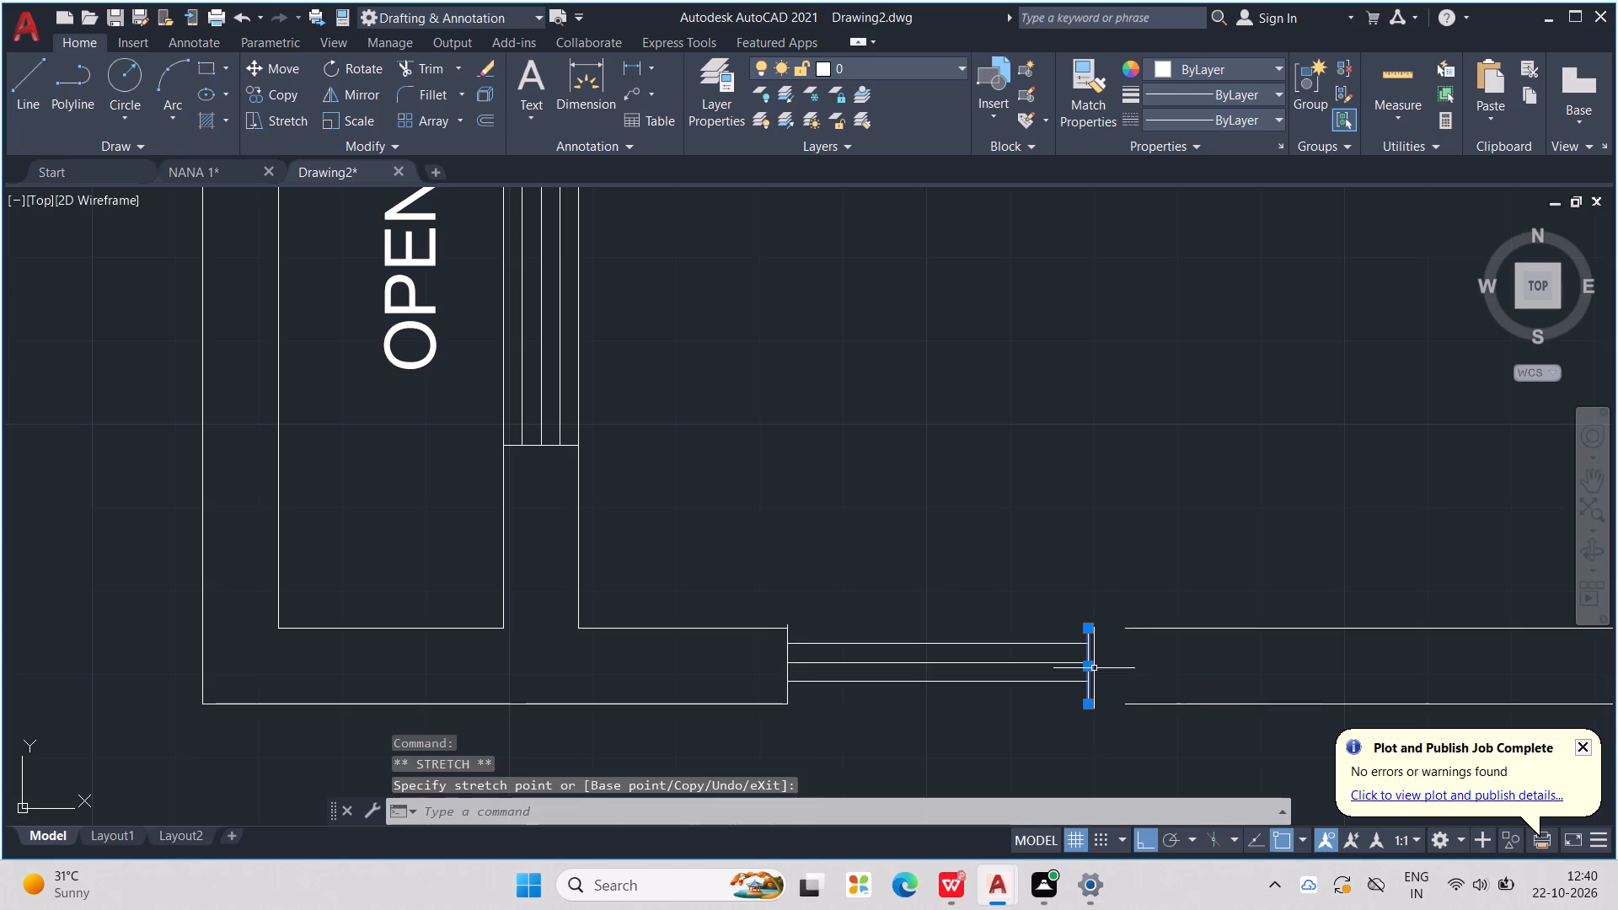
pyautogui.click(1133, 628)
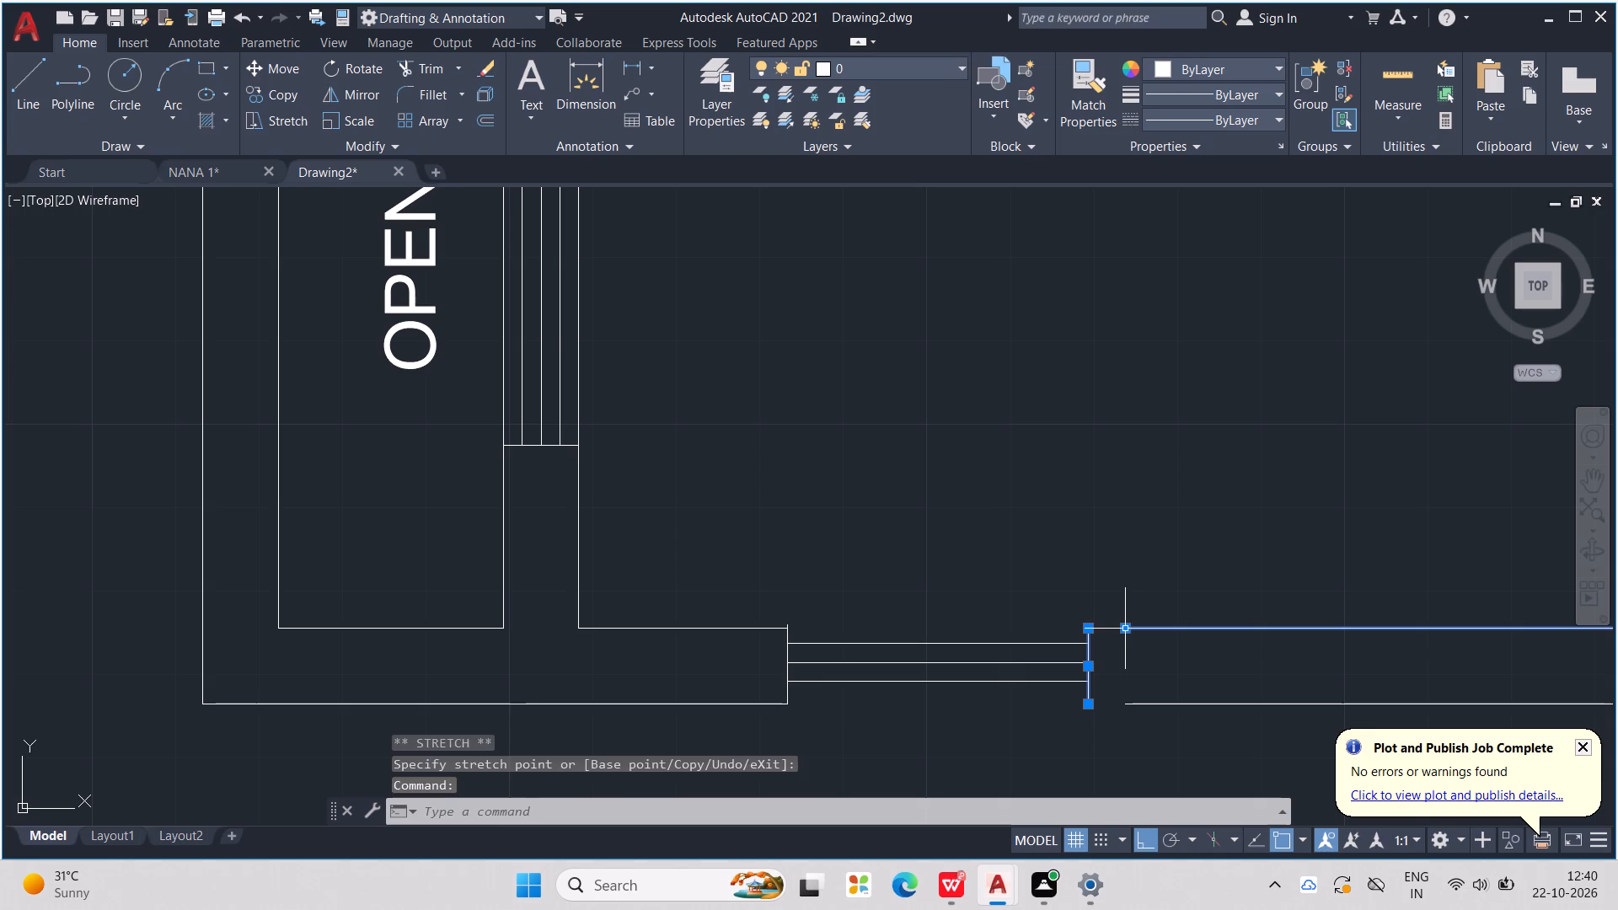
pyautogui.moveTo(1124, 628); pyautogui.dragTo(1092, 628)
pyautogui.click(1092, 628)
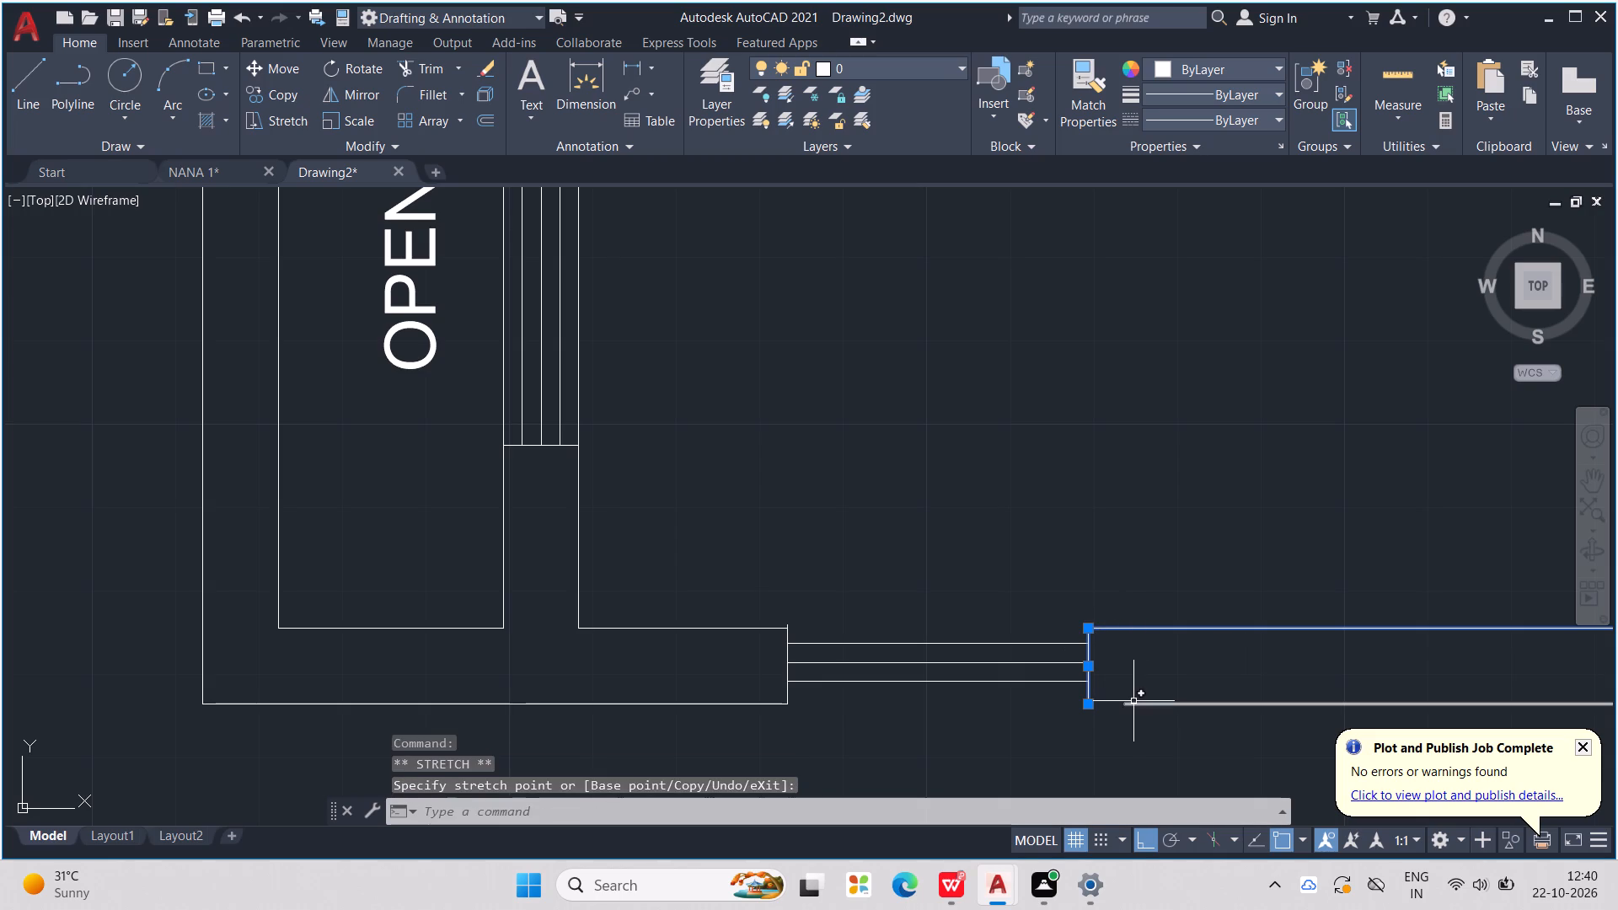
pyautogui.click(1133, 702)
pyautogui.moveTo(1121, 705); pyautogui.dragTo(1089, 706)
pyautogui.click(1089, 706)
pyautogui.scroll(-2, 1089, 699)
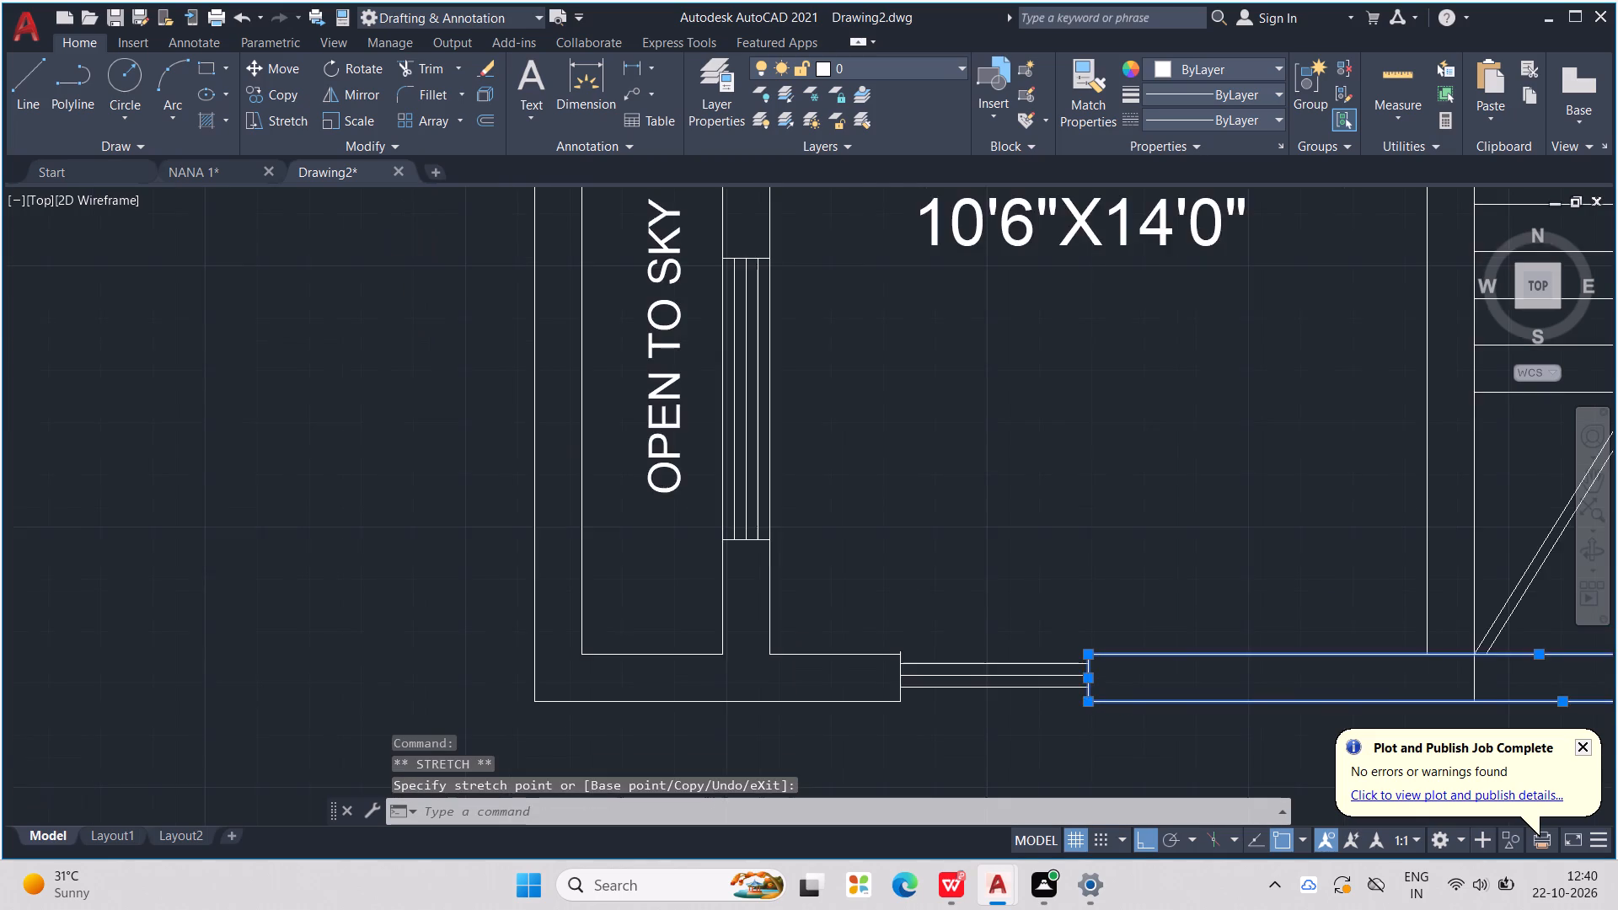
pyautogui.press('Escape')
pyautogui.press('Escape')
pyautogui.press('Escape')
pyautogui.press('Escape')
pyautogui.press('Escape')
pyautogui.press('Escape')
pyautogui.press('Escape')
pyautogui.press('Escape')
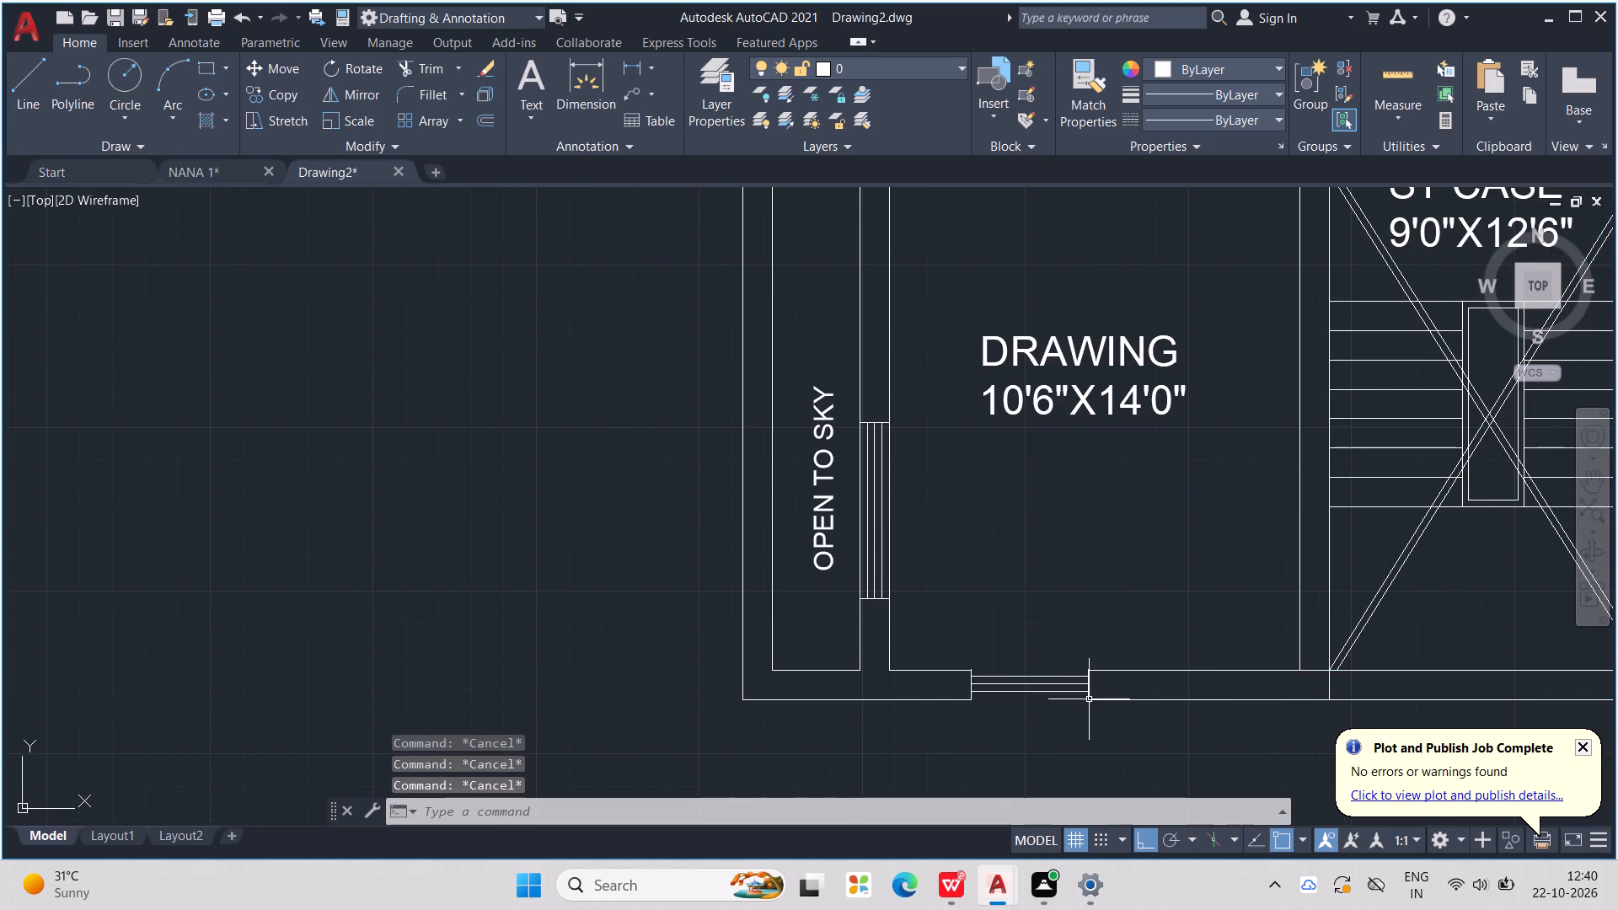
pyautogui.press('Escape')
pyautogui.press('Escape')
pyautogui.press('Escape')
pyautogui.press('Escape')
pyautogui.press('Escape')
# Move the new south wall window slightly south so its upper corner aligns with the wall's inner line.
pyautogui.scroll(2, 1028, 694)
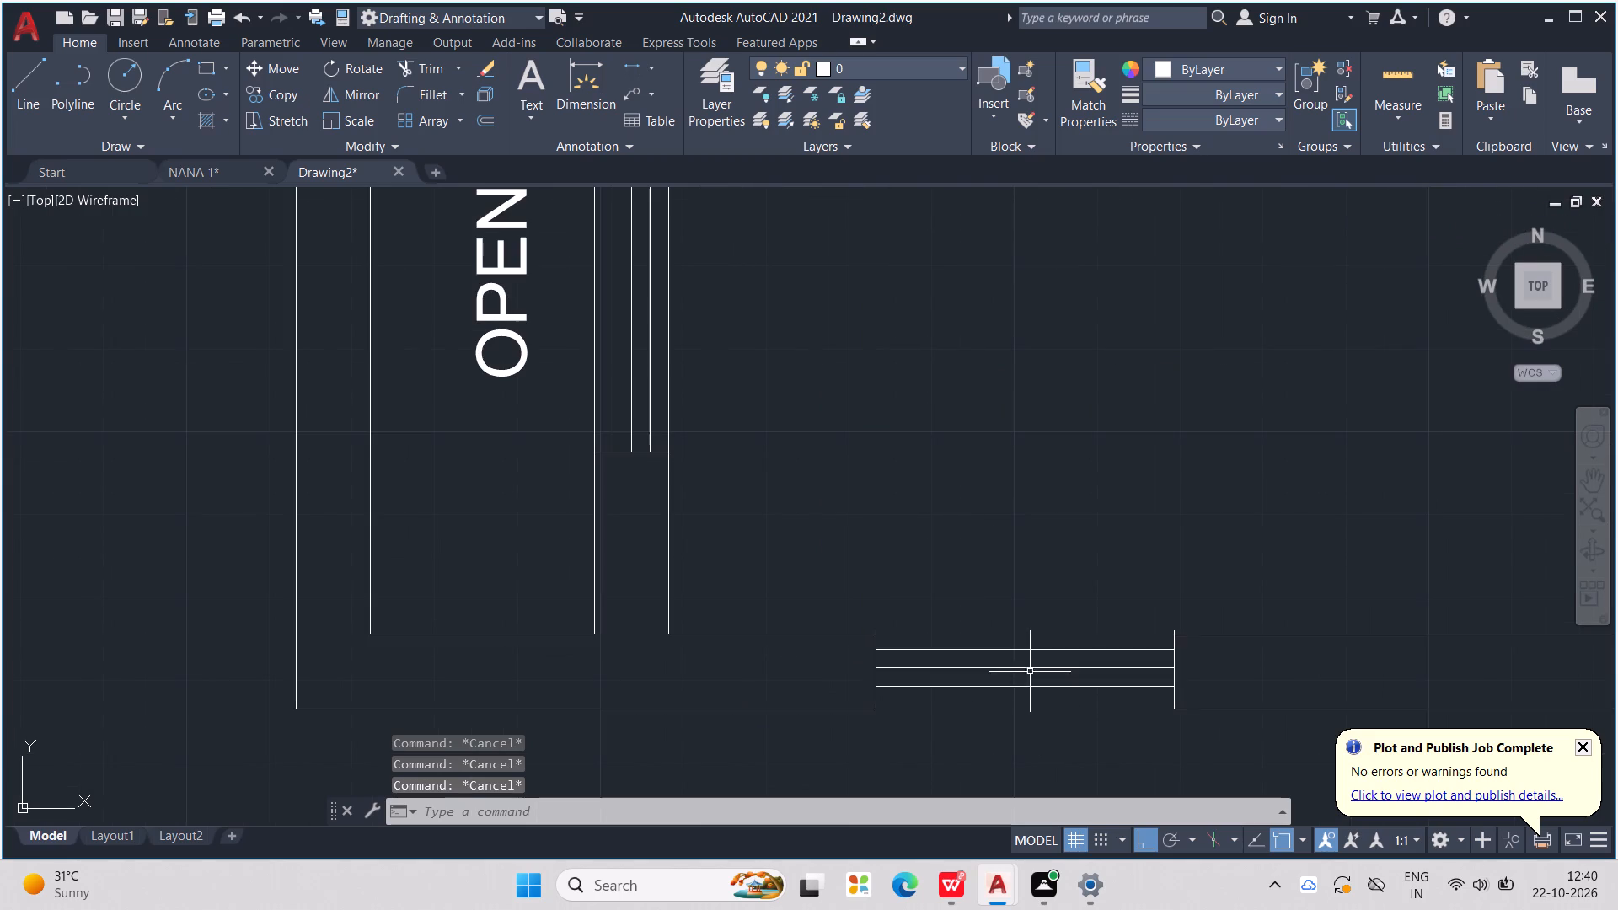
pyautogui.click(1024, 655)
pyautogui.click(1021, 642)
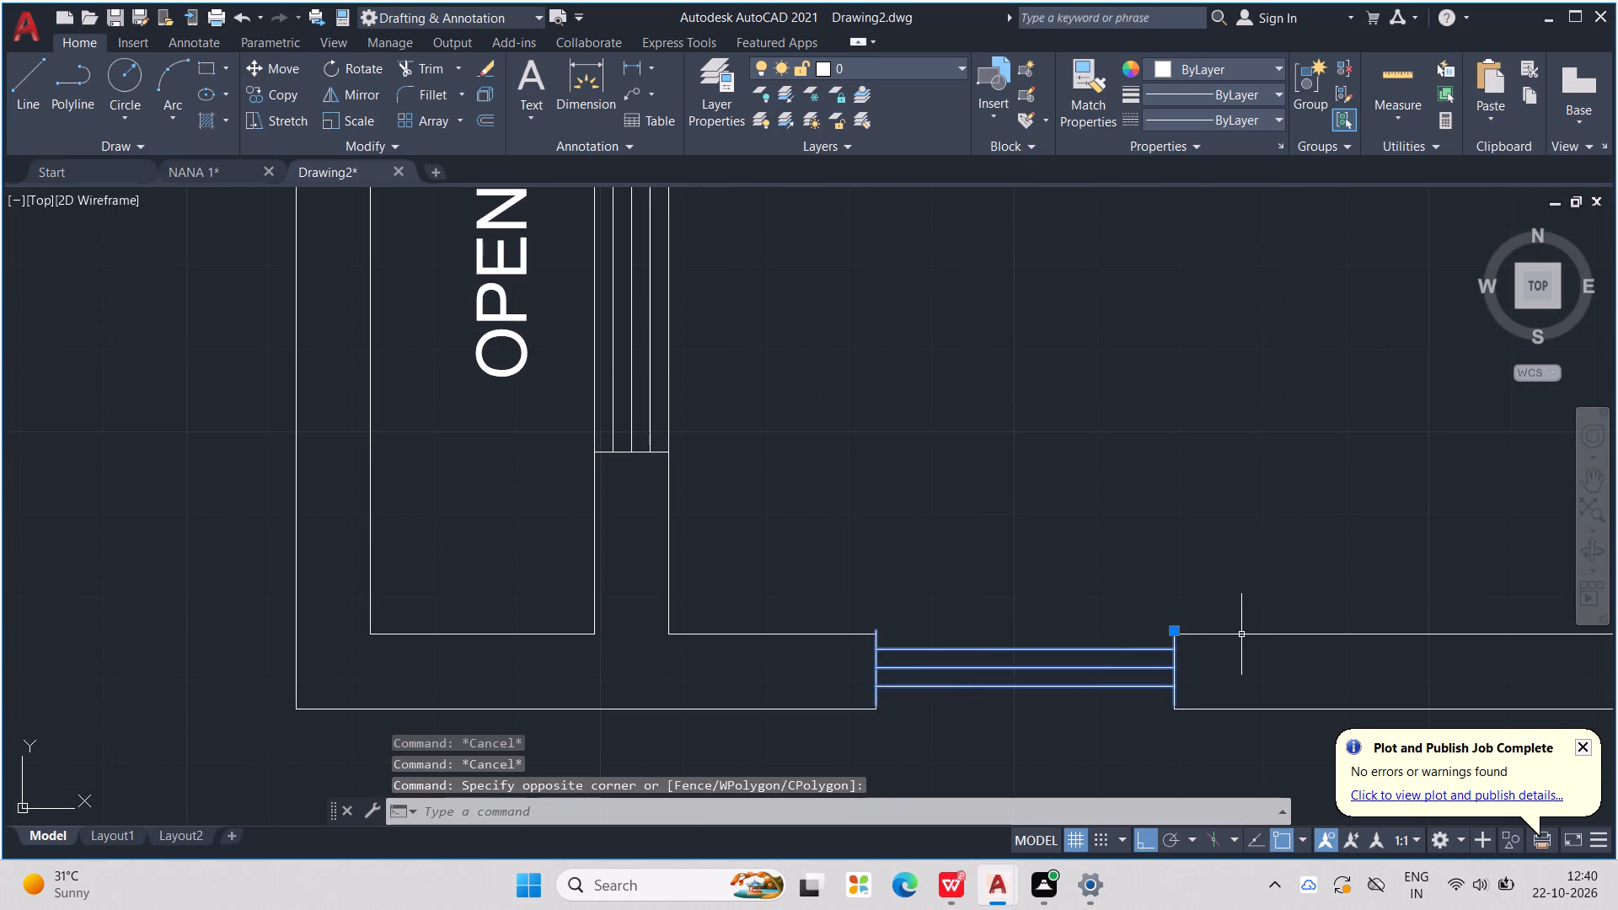
pyautogui.moveTo(1176, 625); pyautogui.dragTo(1175, 638)
pyautogui.scroll(4, 1175, 638)
pyautogui.press('Escape')
pyautogui.moveTo(1138, 605); pyautogui.dragTo(1138, 619)
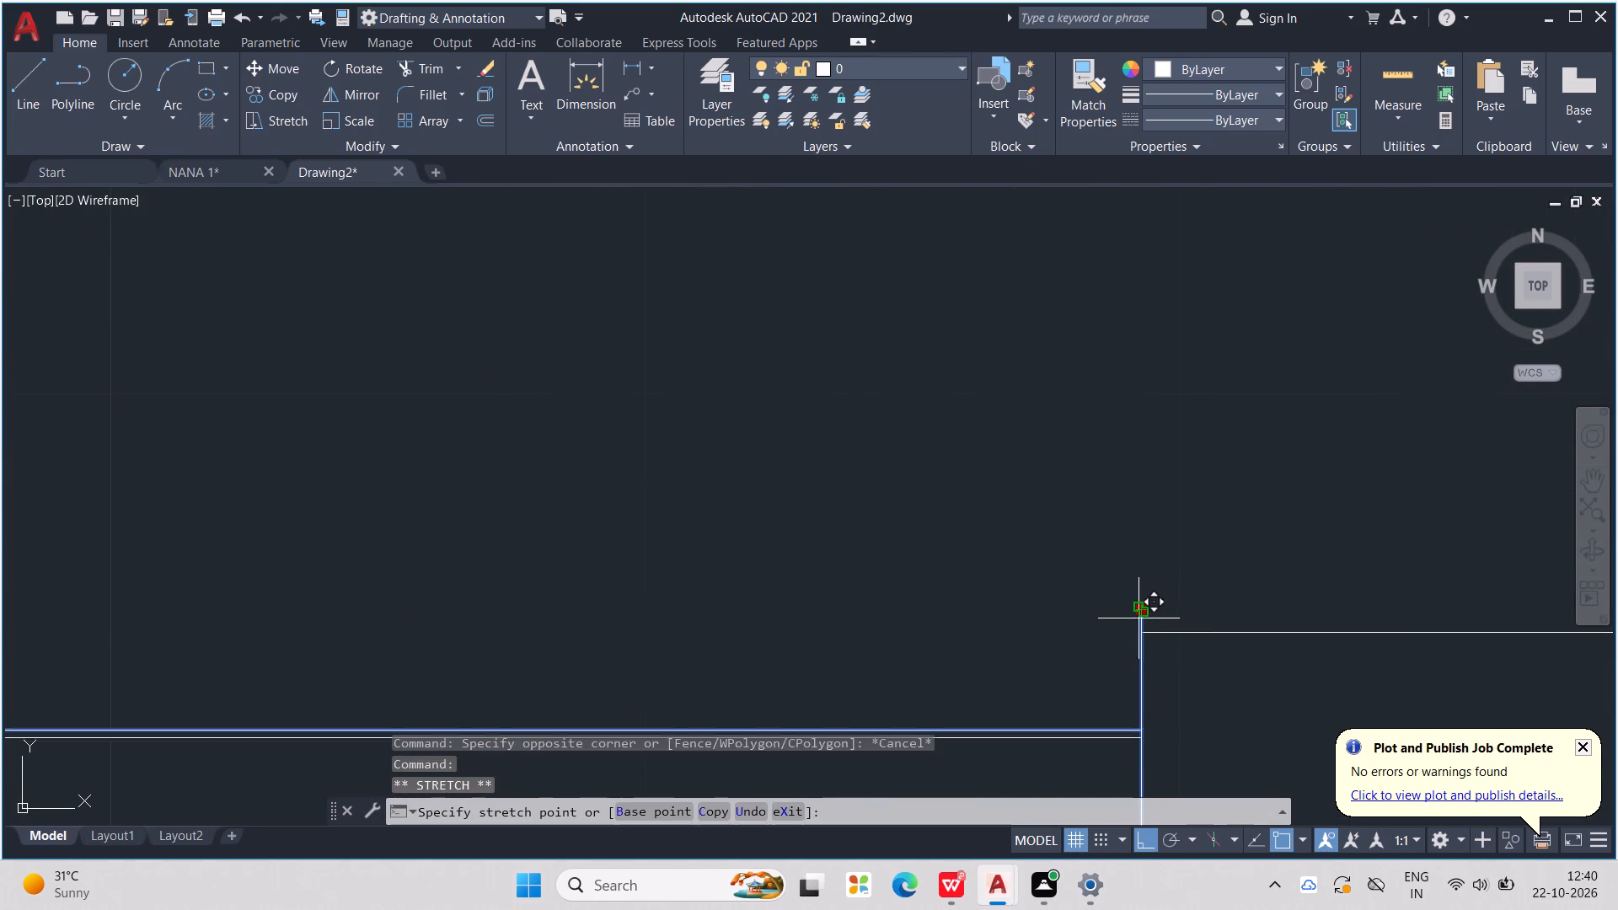
pyautogui.moveTo(1138, 619); pyautogui.dragTo(1141, 626)
pyautogui.click(1141, 626)
pyautogui.scroll(-2, 1141, 614)
pyautogui.press('Escape')
pyautogui.scroll(-3, 1206, 574)
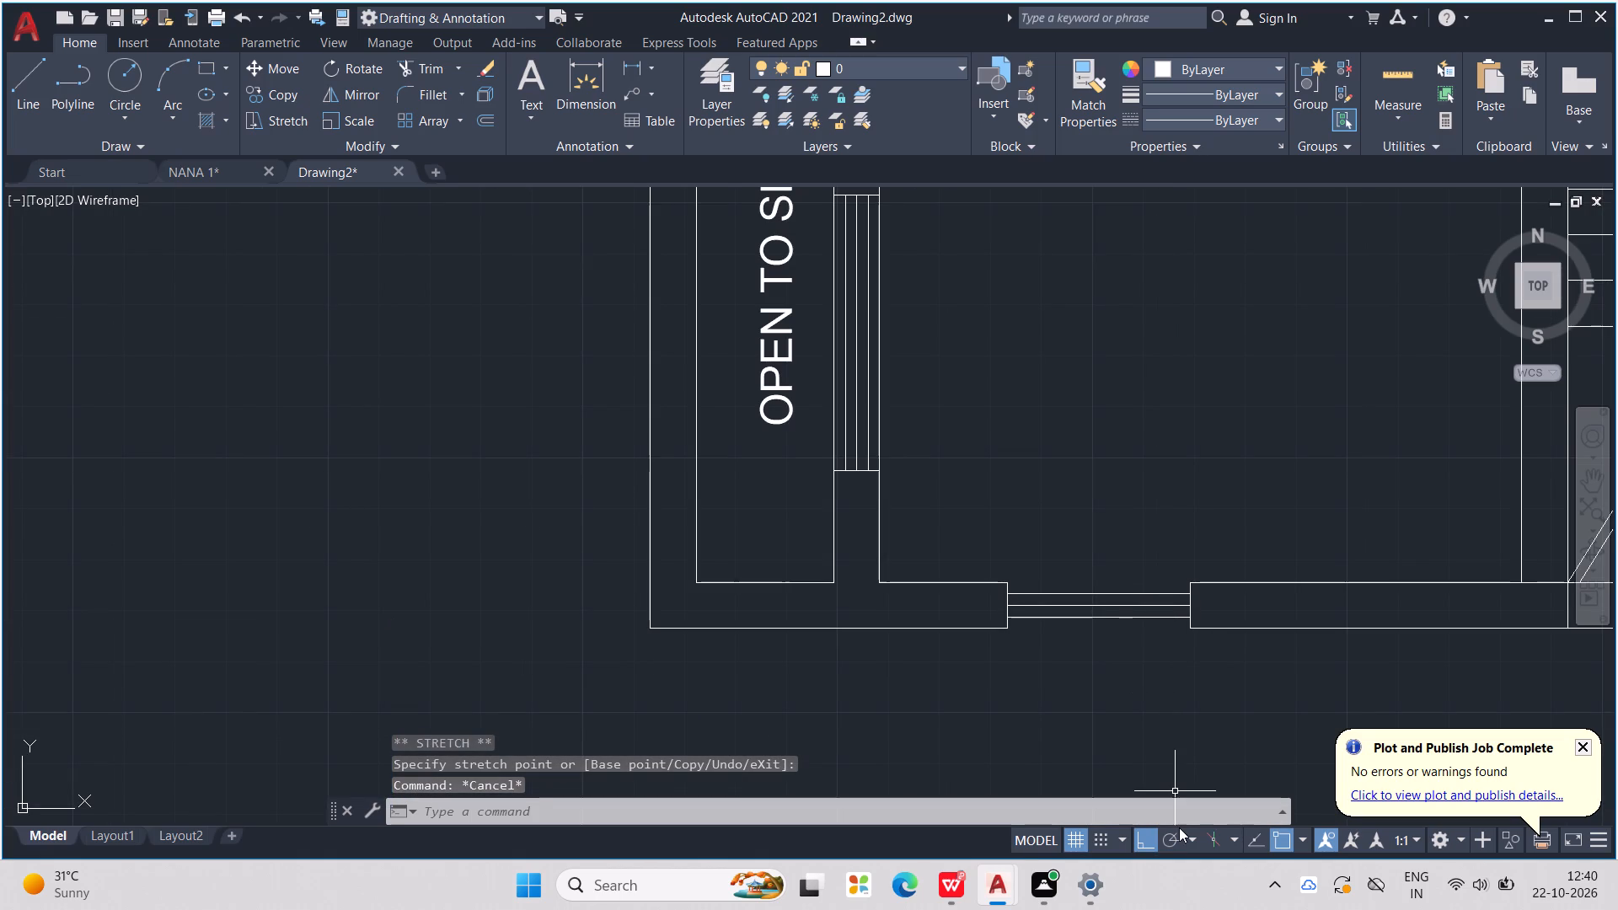
# Delete the leftover horizontal window copy lying east of the floor plan.
pyautogui.scroll(-3, 1113, 756)
pyautogui.moveTo(1074, 702); pyautogui.dragTo(976, 697, button='middle')
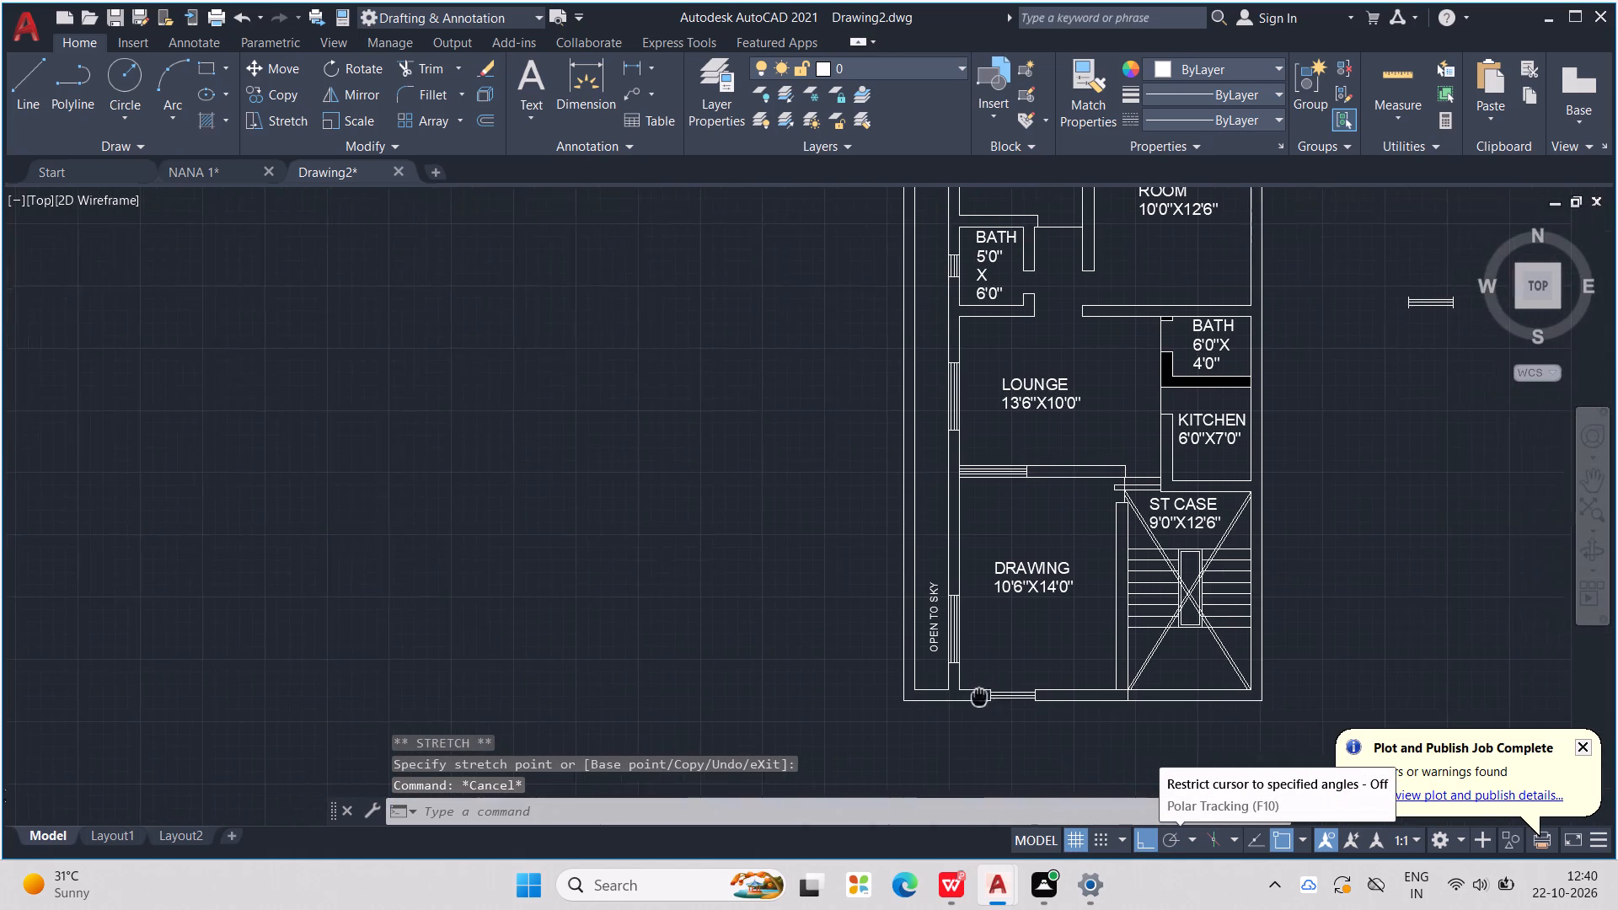
pyautogui.moveTo(976, 697); pyautogui.dragTo(873, 691, button='middle')
pyautogui.scroll(-1, 877, 673)
pyautogui.moveTo(877, 673); pyautogui.dragTo(865, 674, button='middle')
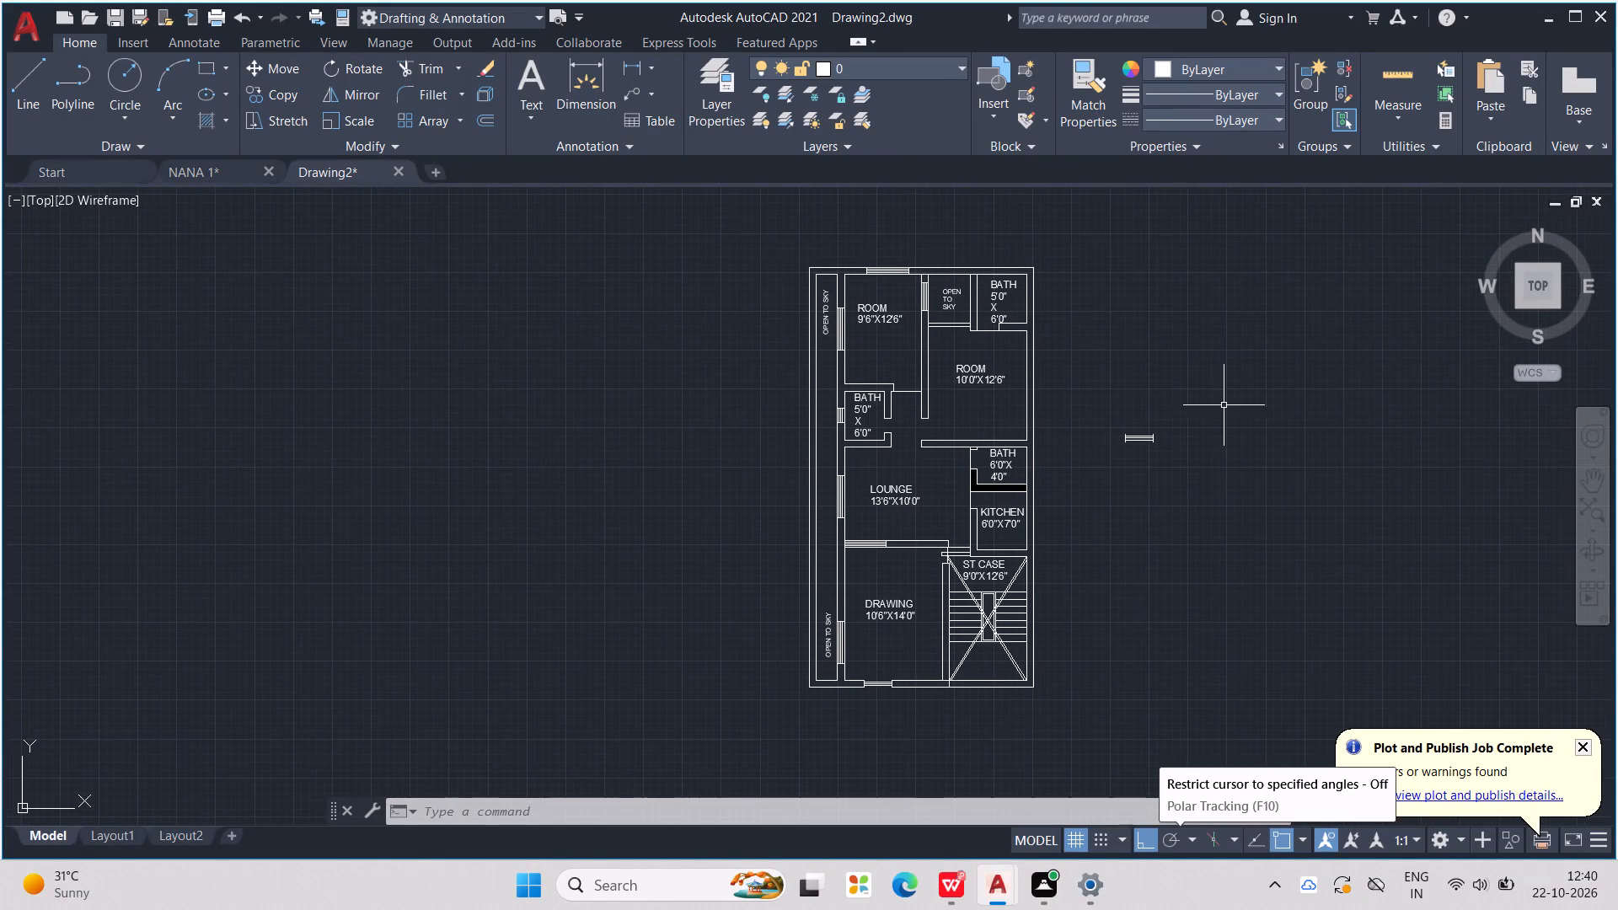
pyautogui.click(1133, 438)
pyautogui.press('Delete')
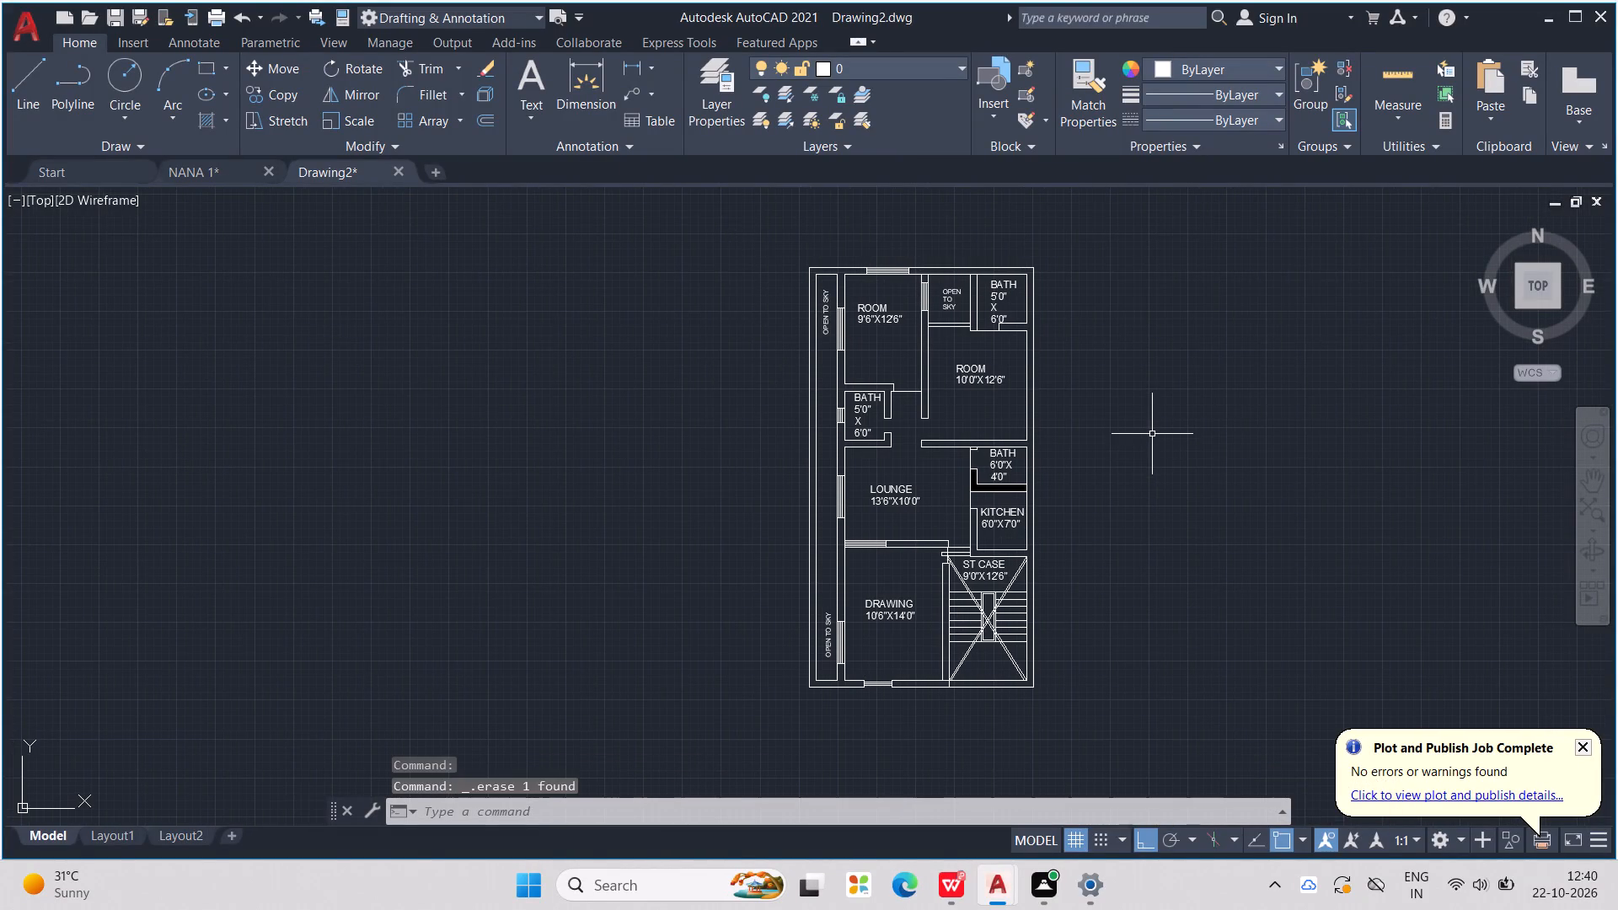
# Hatch the outer walls, the LOUNGE–DRAWING partition and the remaining south wall segment with the SOLID pattern in colour 0,0,0.
pyautogui.write('HATCH')
pyautogui.press('Return')
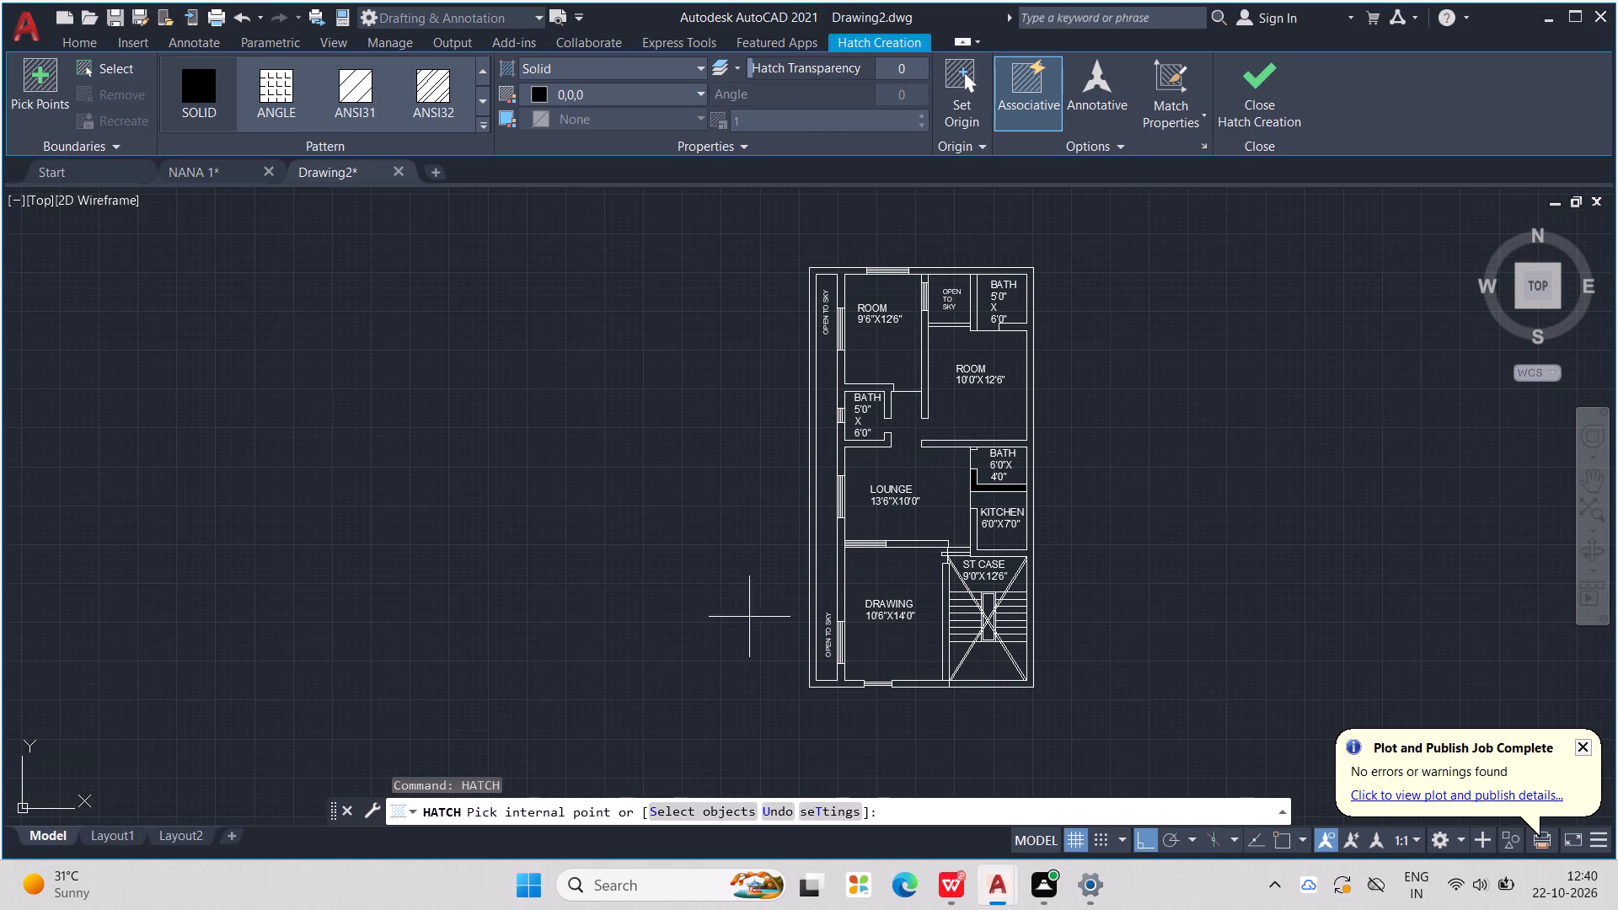
pyautogui.scroll(1, 815, 609)
pyautogui.click(813, 570)
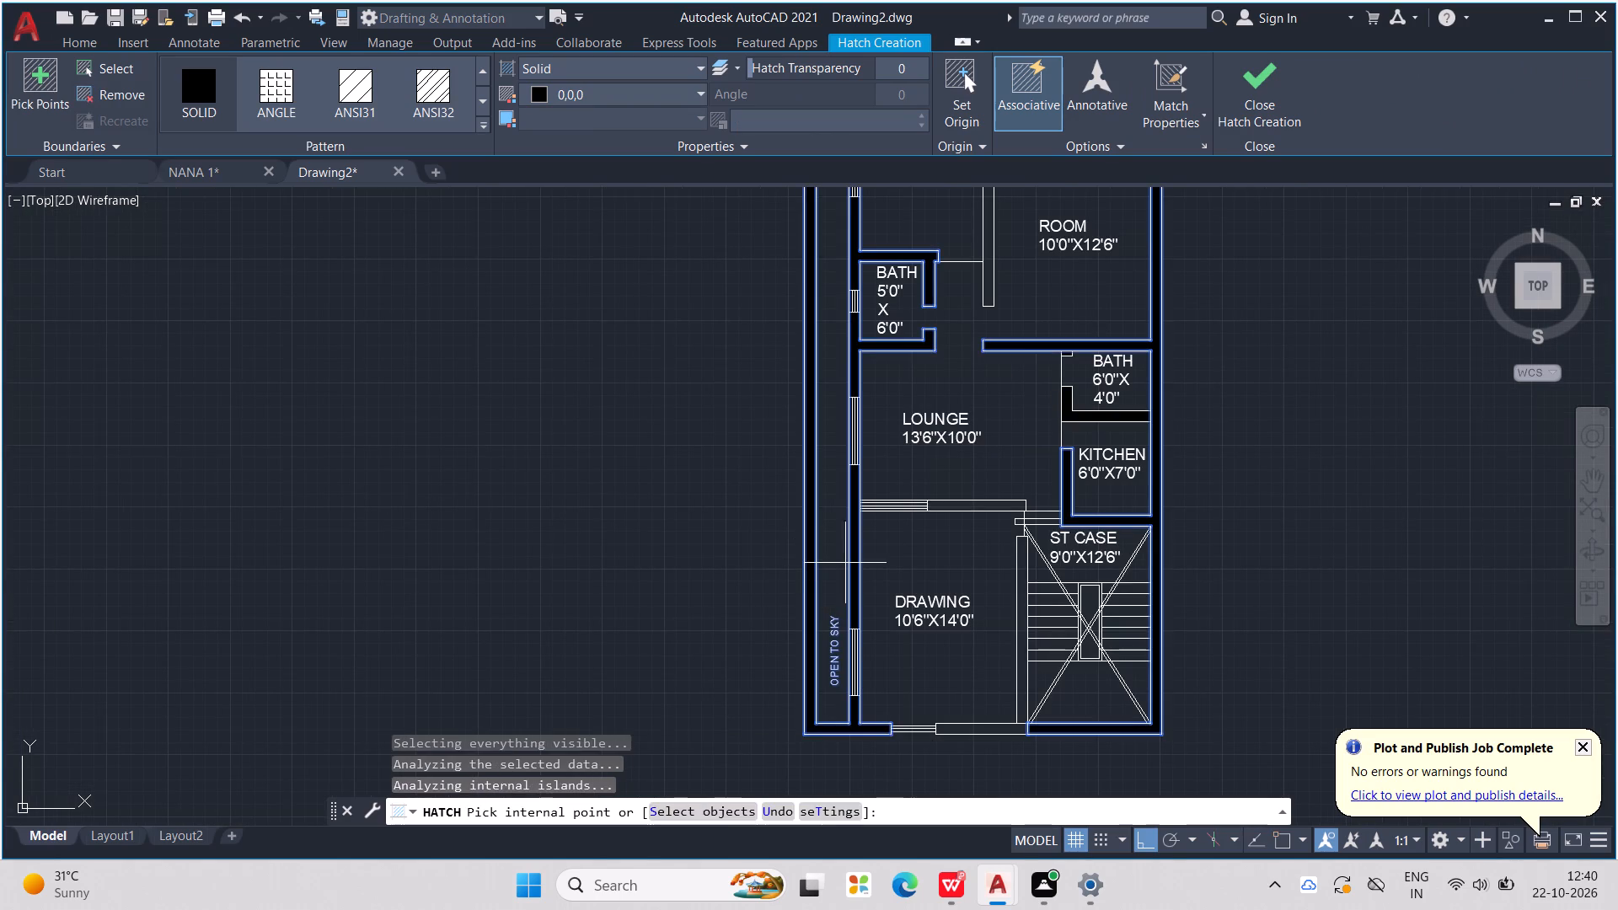
pyautogui.click(850, 561)
pyautogui.click(856, 549)
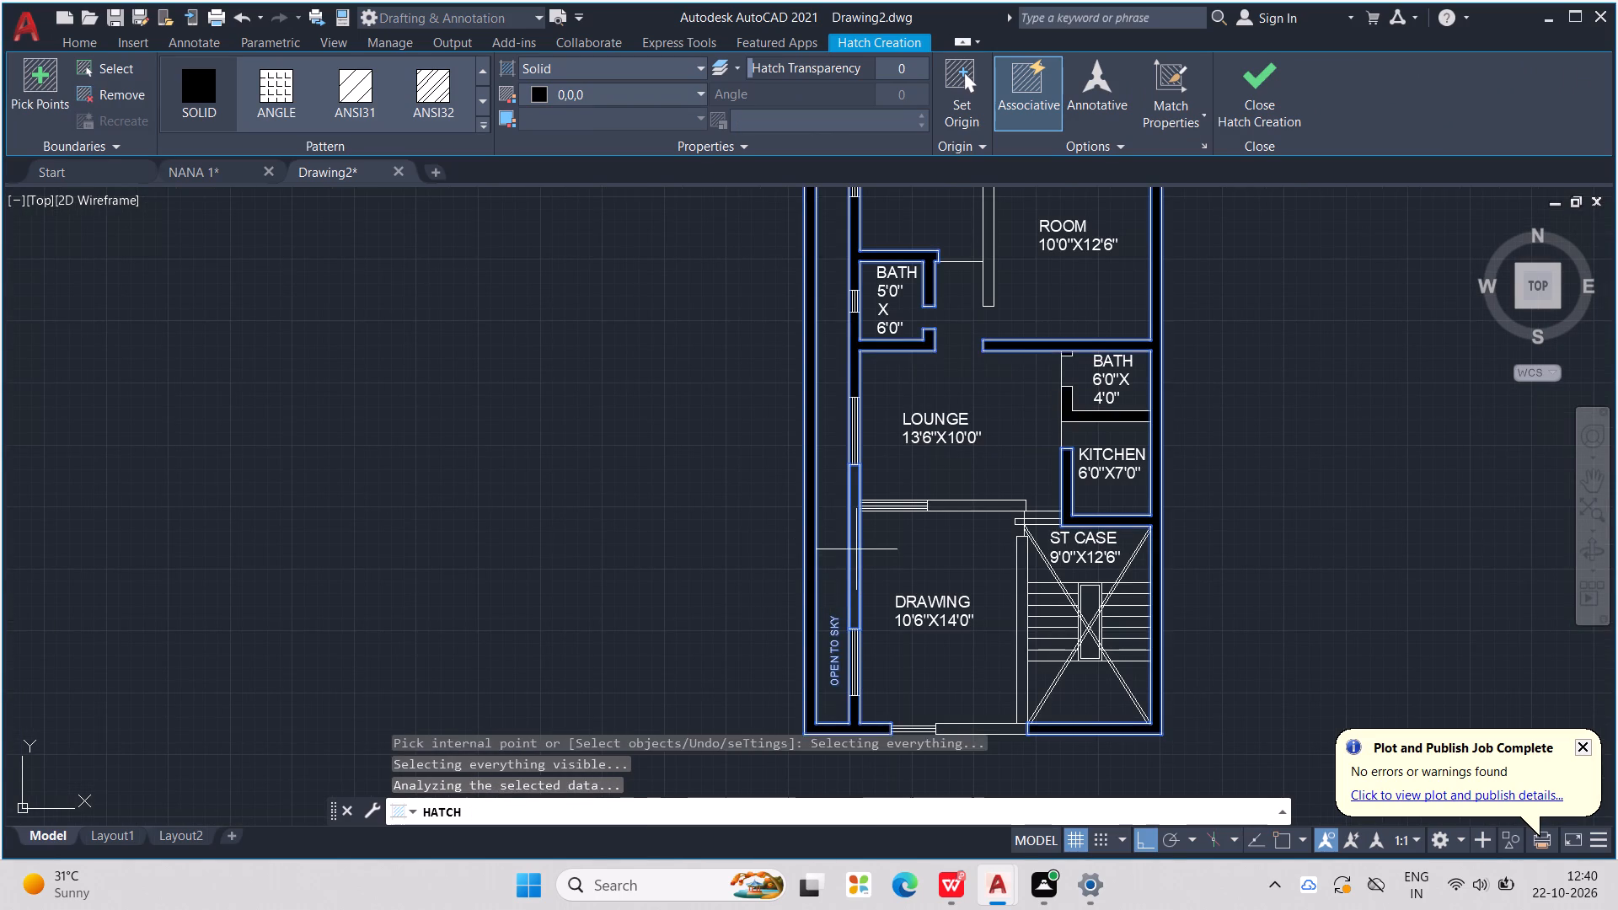
pyautogui.click(856, 549)
pyautogui.click(969, 506)
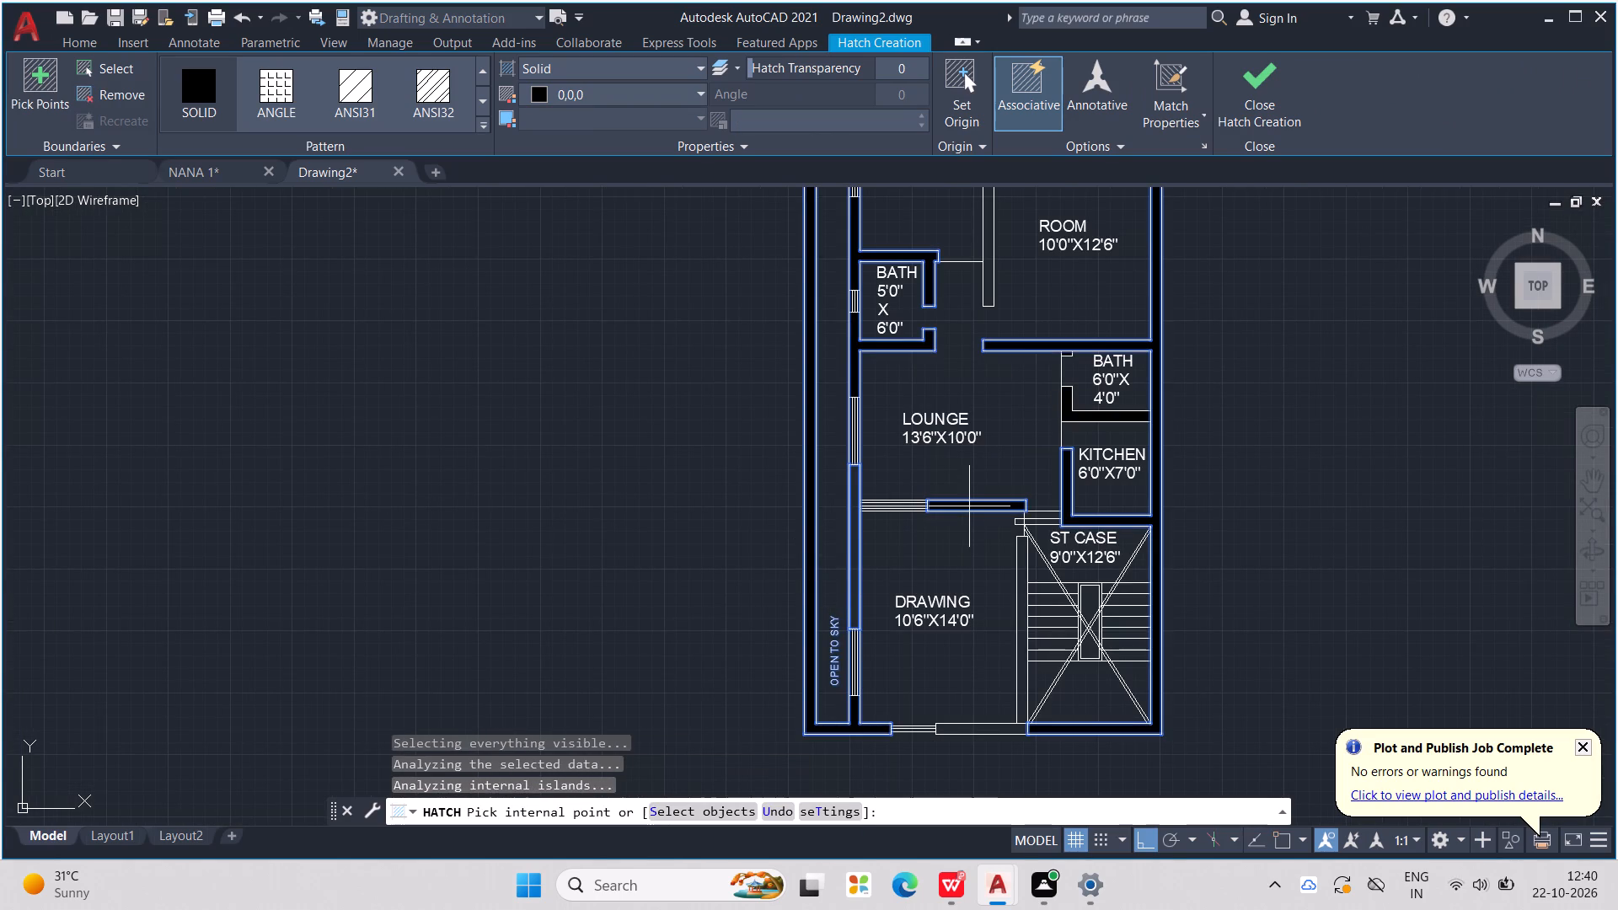
pyautogui.click(856, 541)
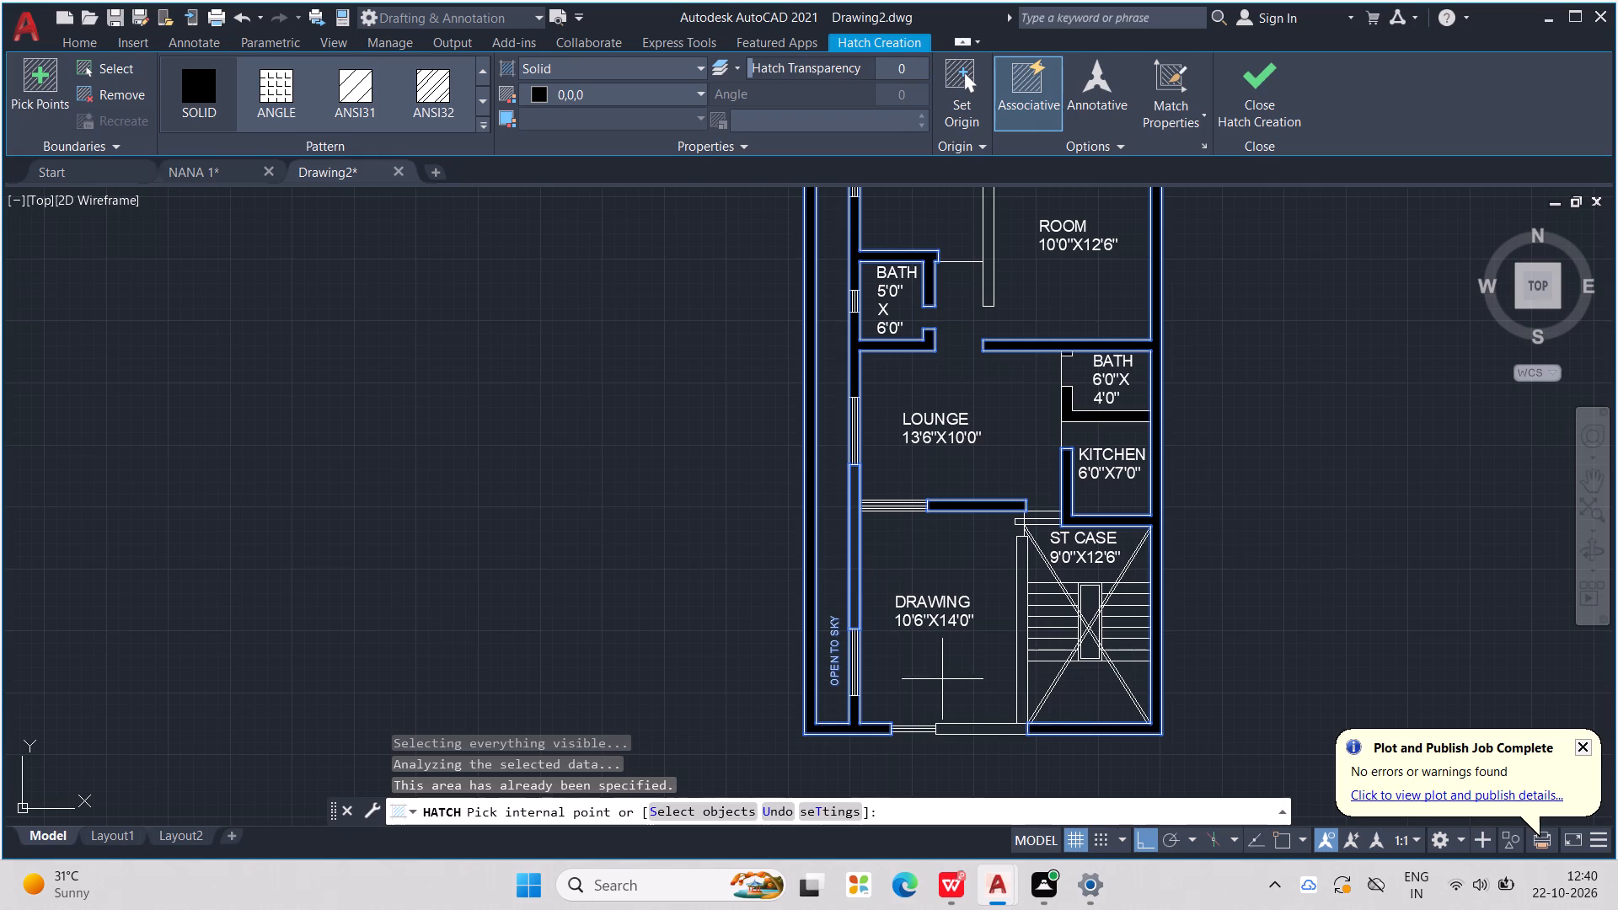
pyautogui.click(992, 728)
pyautogui.click(852, 559)
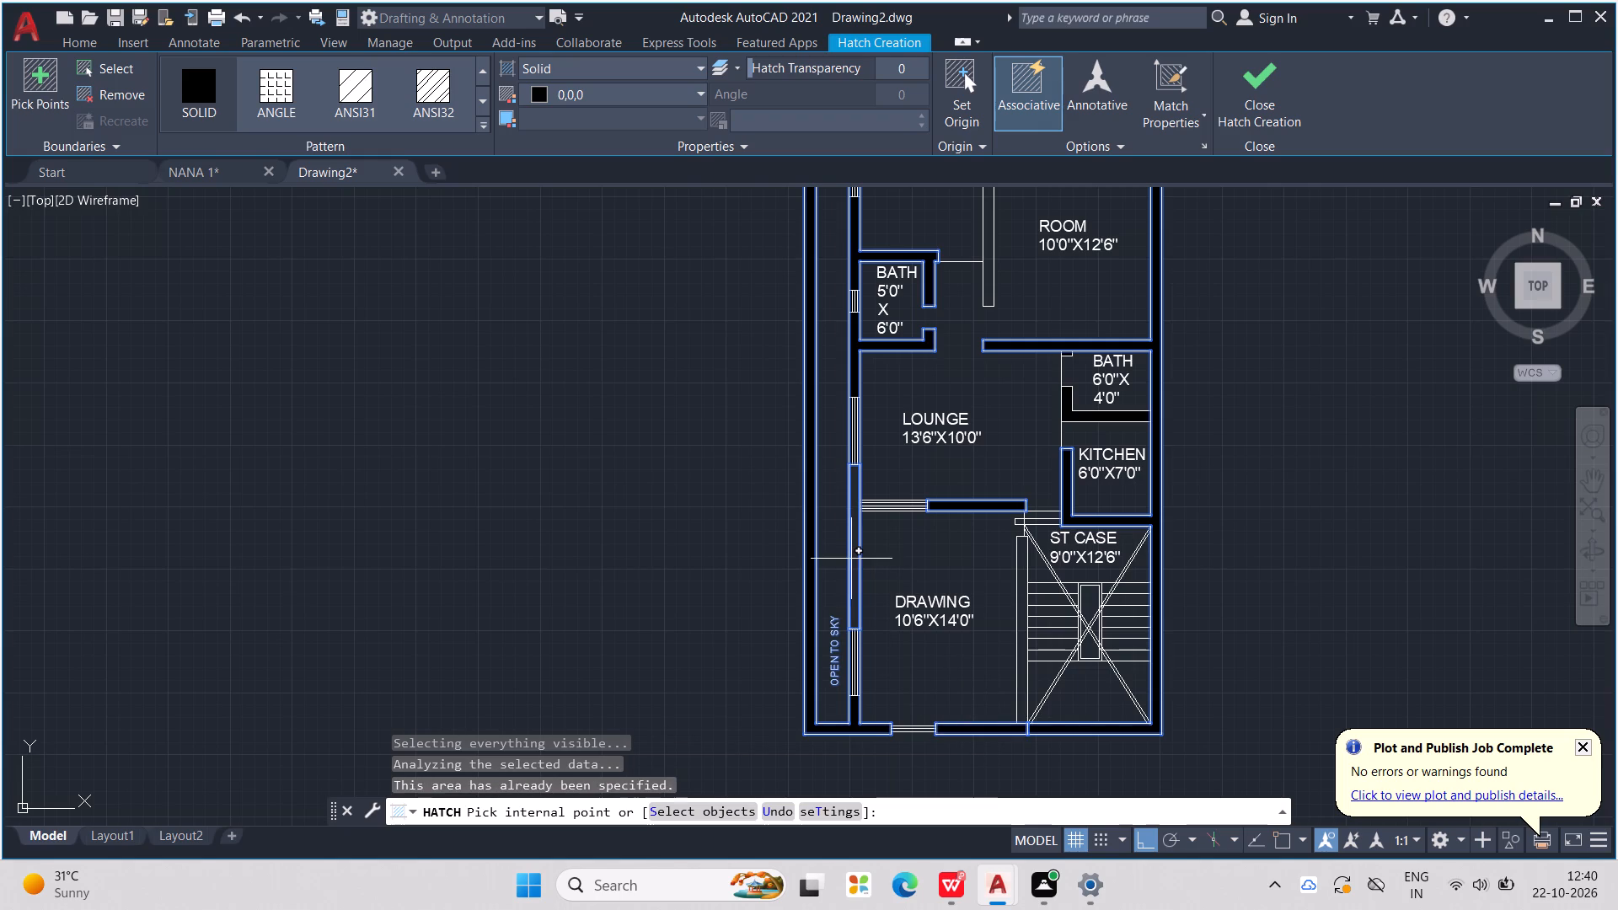
# Add the partition between the two ROOMs and the wall between OPEN TO SKY and the north BATH to the solid hatch.
pyautogui.moveTo(1043, 551); pyautogui.dragTo(1021, 669, button='middle')
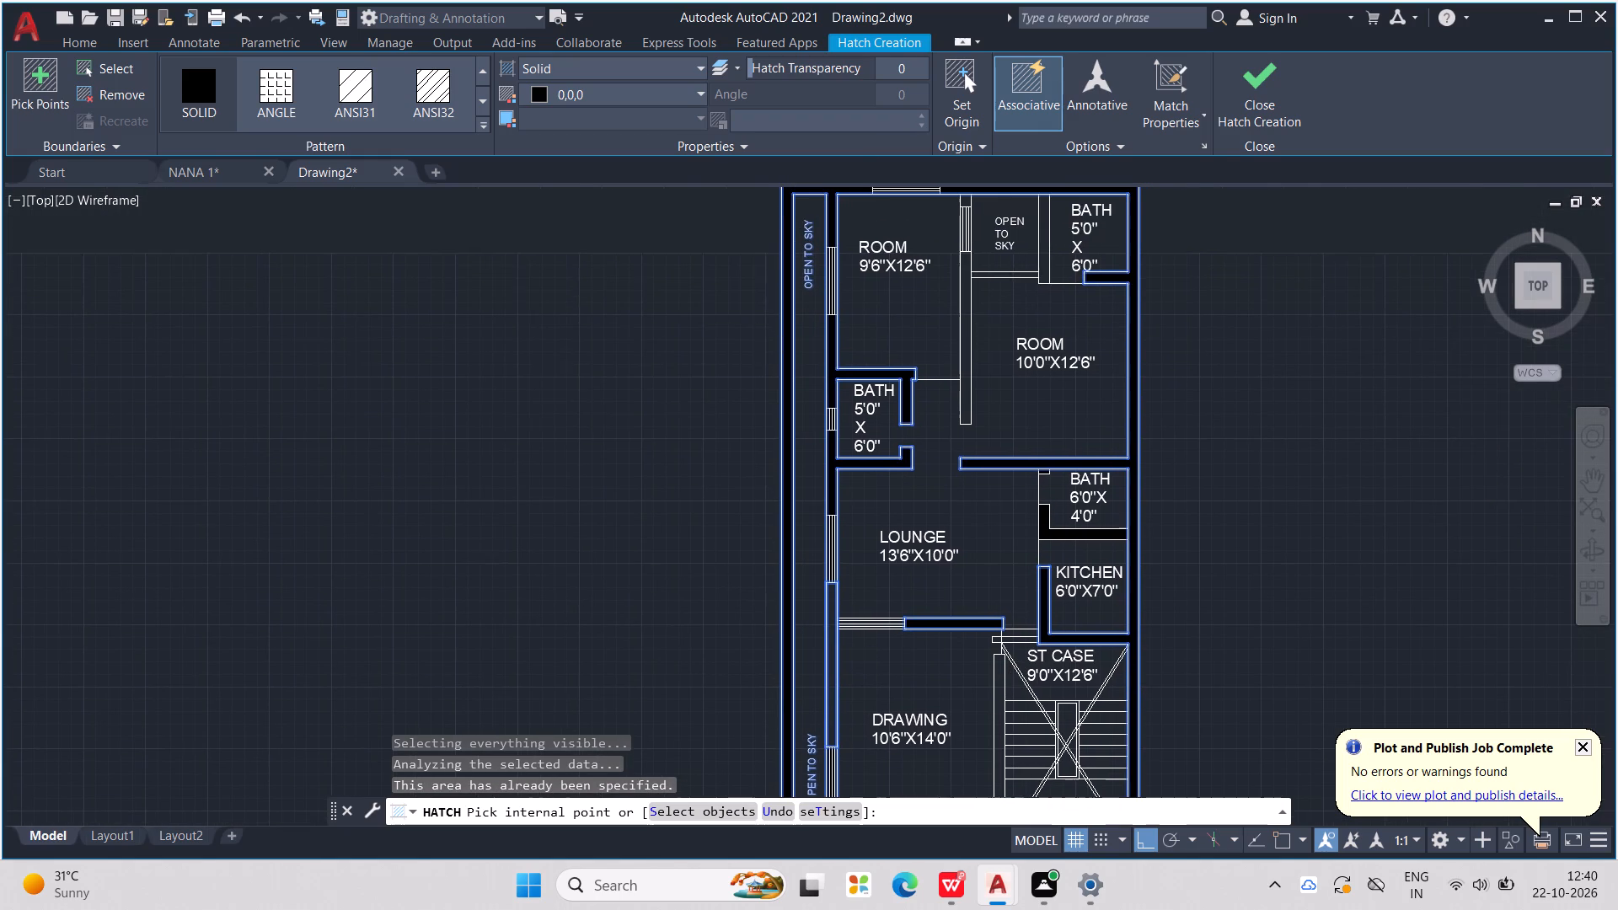
pyautogui.click(967, 314)
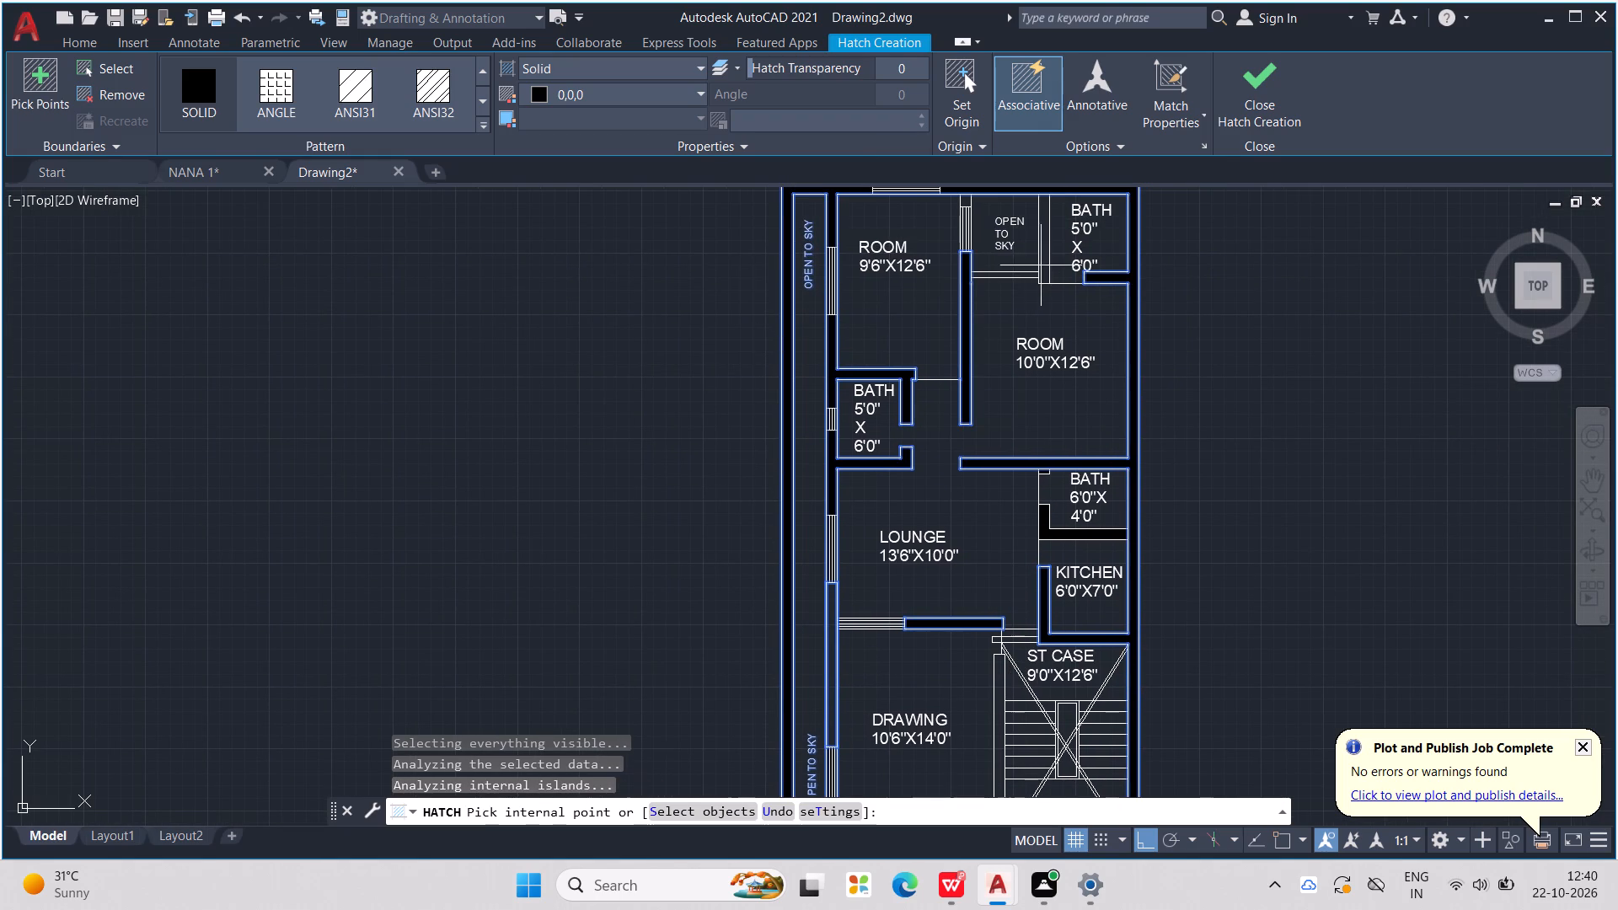
pyautogui.click(1046, 258)
pyautogui.moveTo(1013, 352); pyautogui.dragTo(998, 377, button='middle')
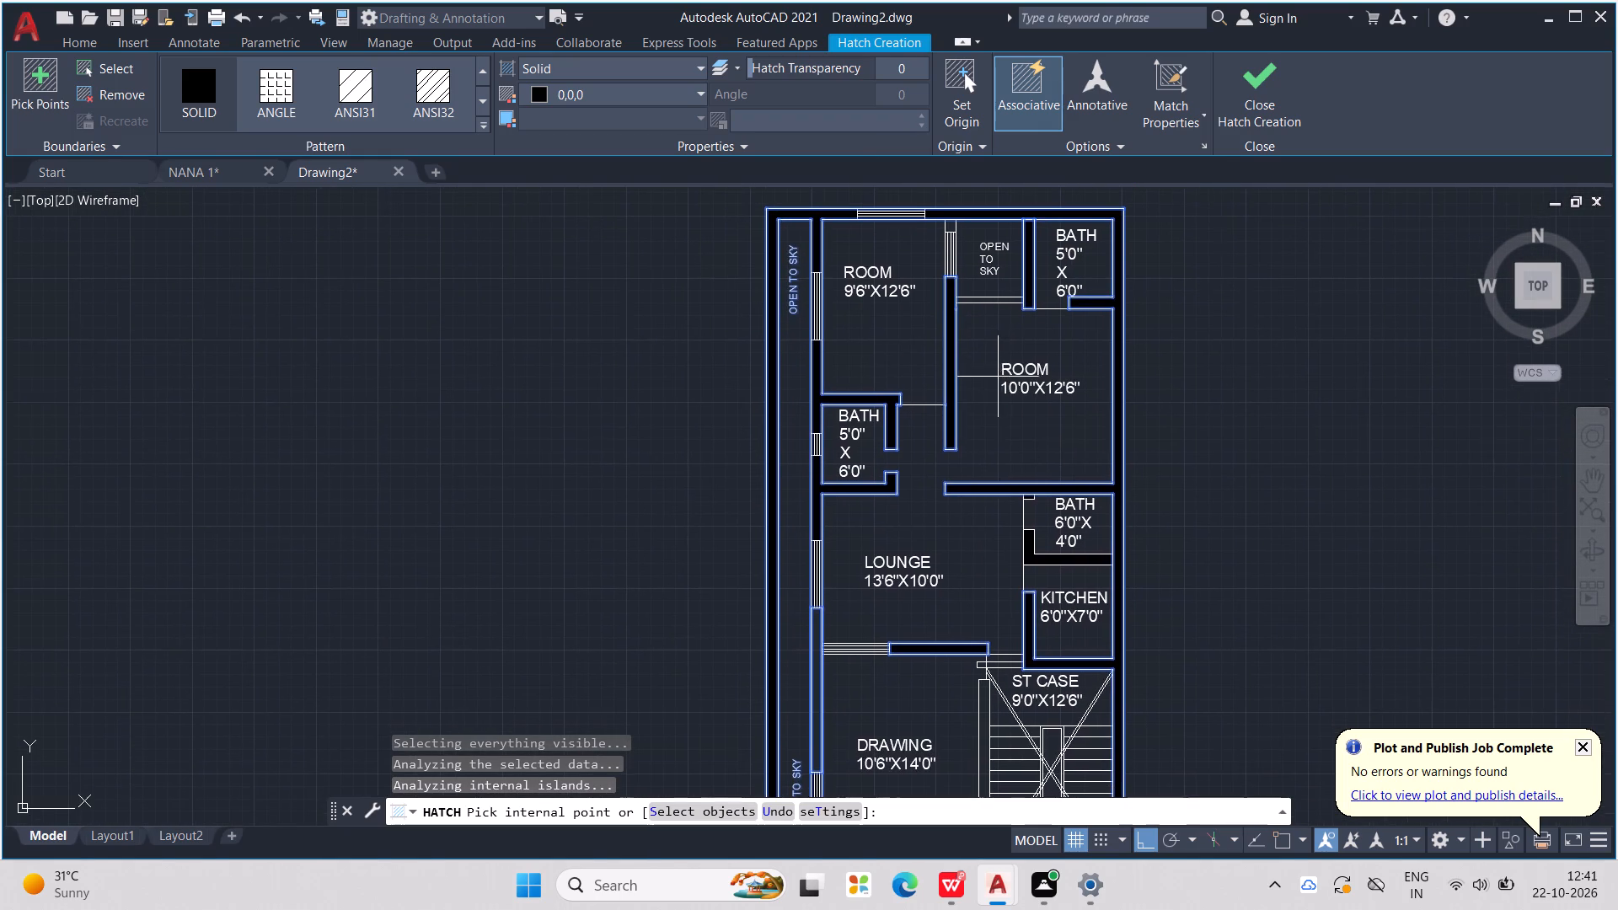
pyautogui.click(814, 674)
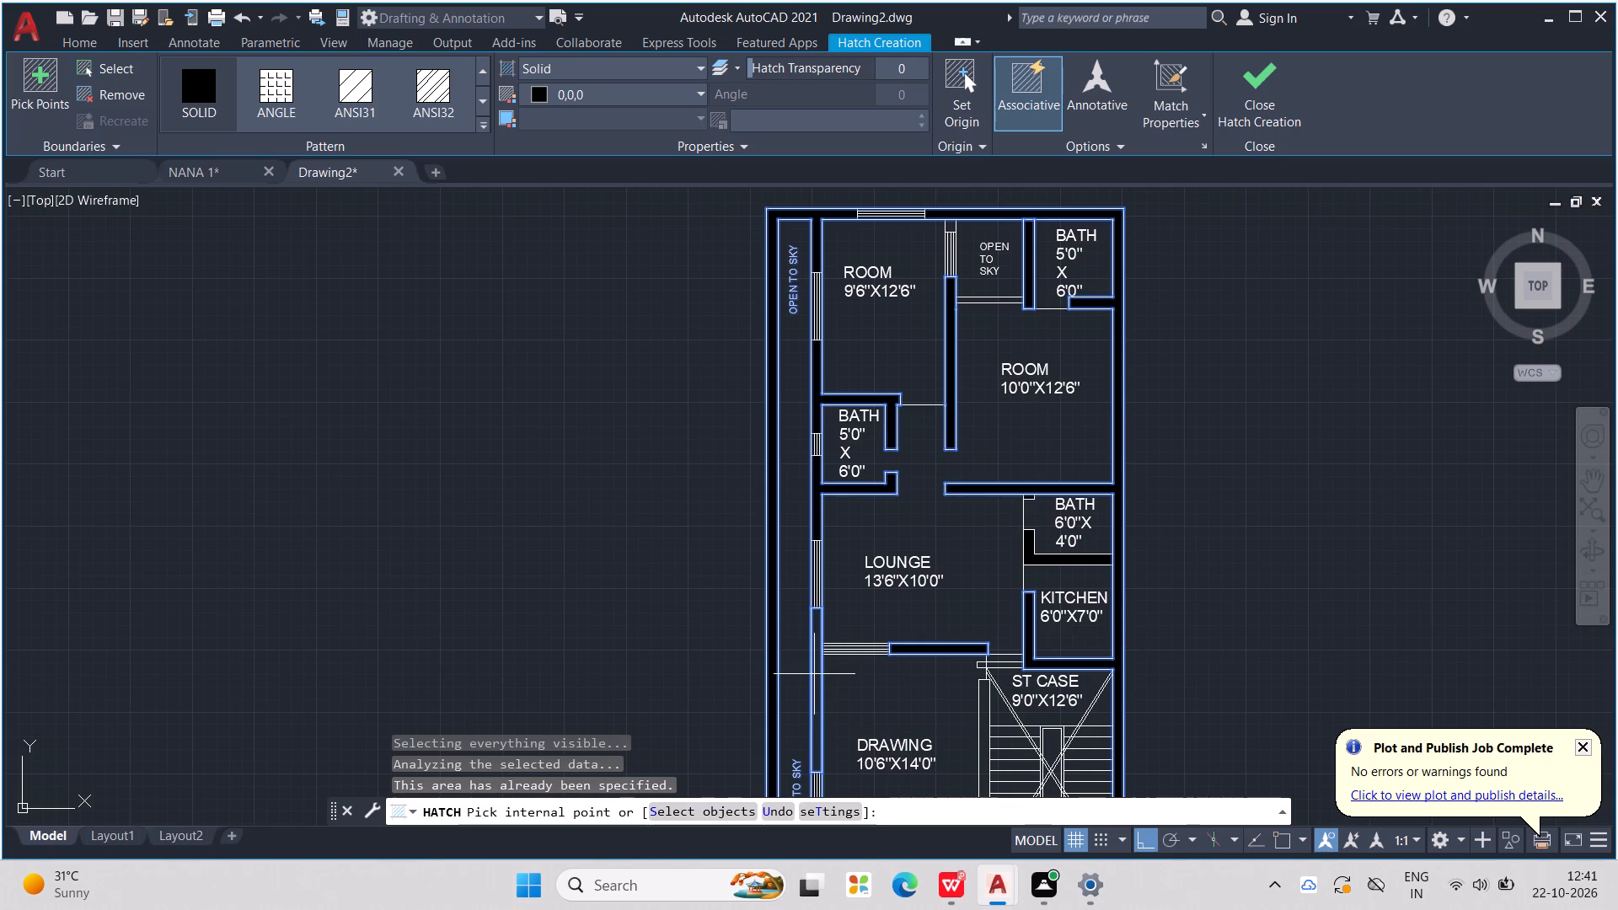
pyautogui.click(817, 671)
pyautogui.click(817, 670)
pyautogui.press('Return')
# Hatch the DRAWING room's west wall segment between the two windows with the solid black pattern.
pyautogui.write('HATCJ')
pyautogui.press('Return')
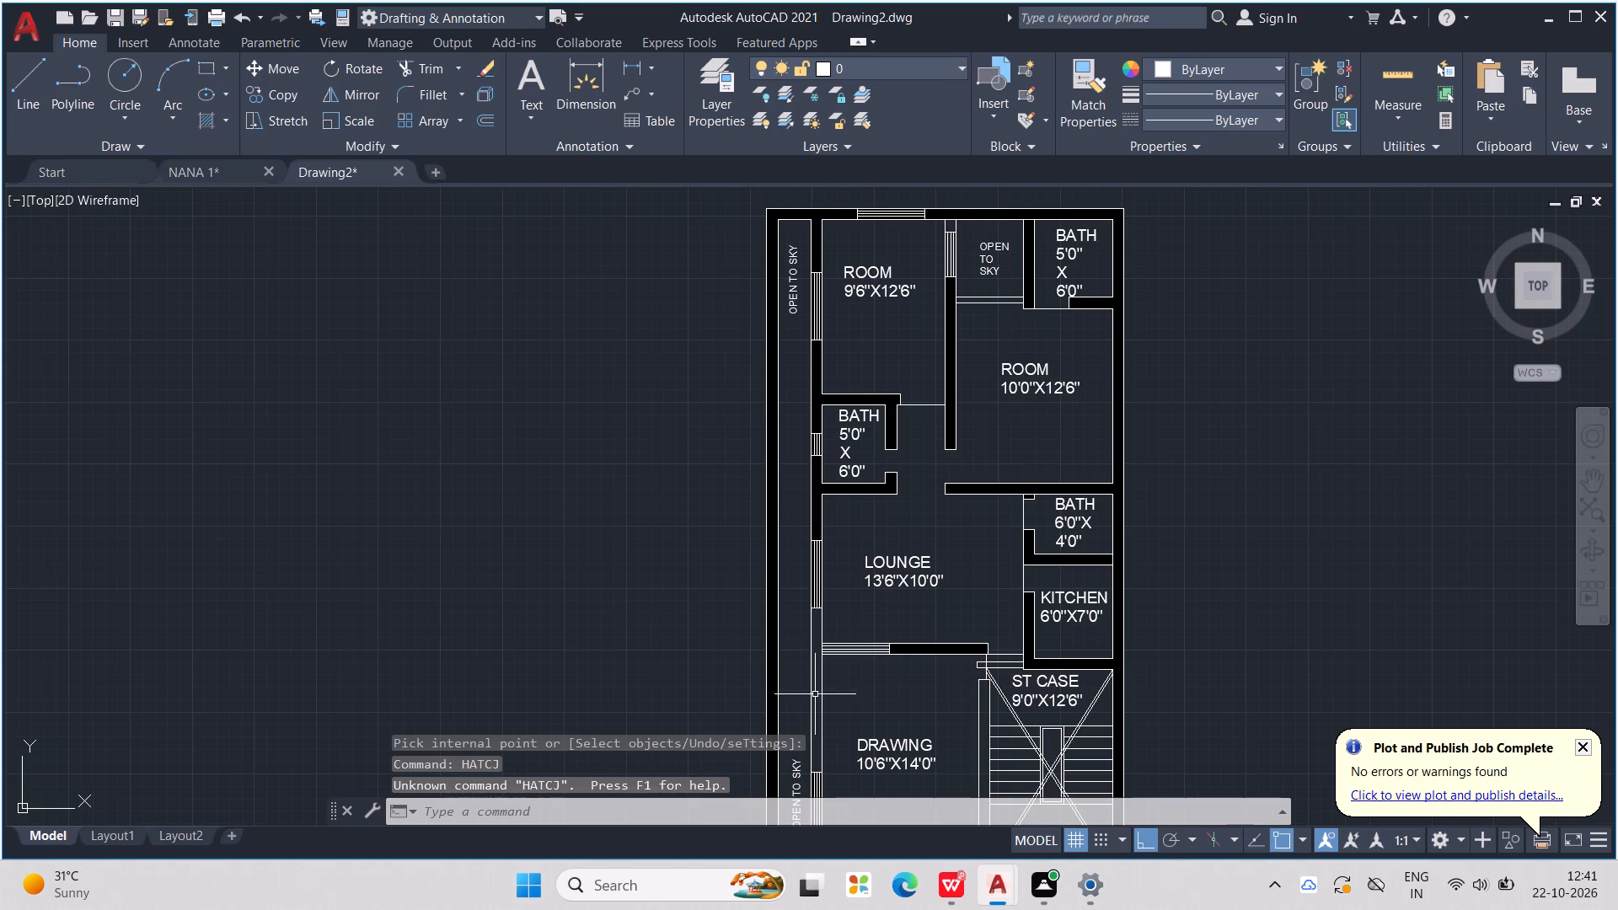
pyautogui.press('Escape')
pyautogui.press('Escape')
pyautogui.press('Escape')
pyautogui.press('Escape')
pyautogui.write('HATCH')
pyautogui.press('Return')
pyautogui.moveTo(818, 712); pyautogui.dragTo(838, 659, button='middle')
pyautogui.click(838, 658)
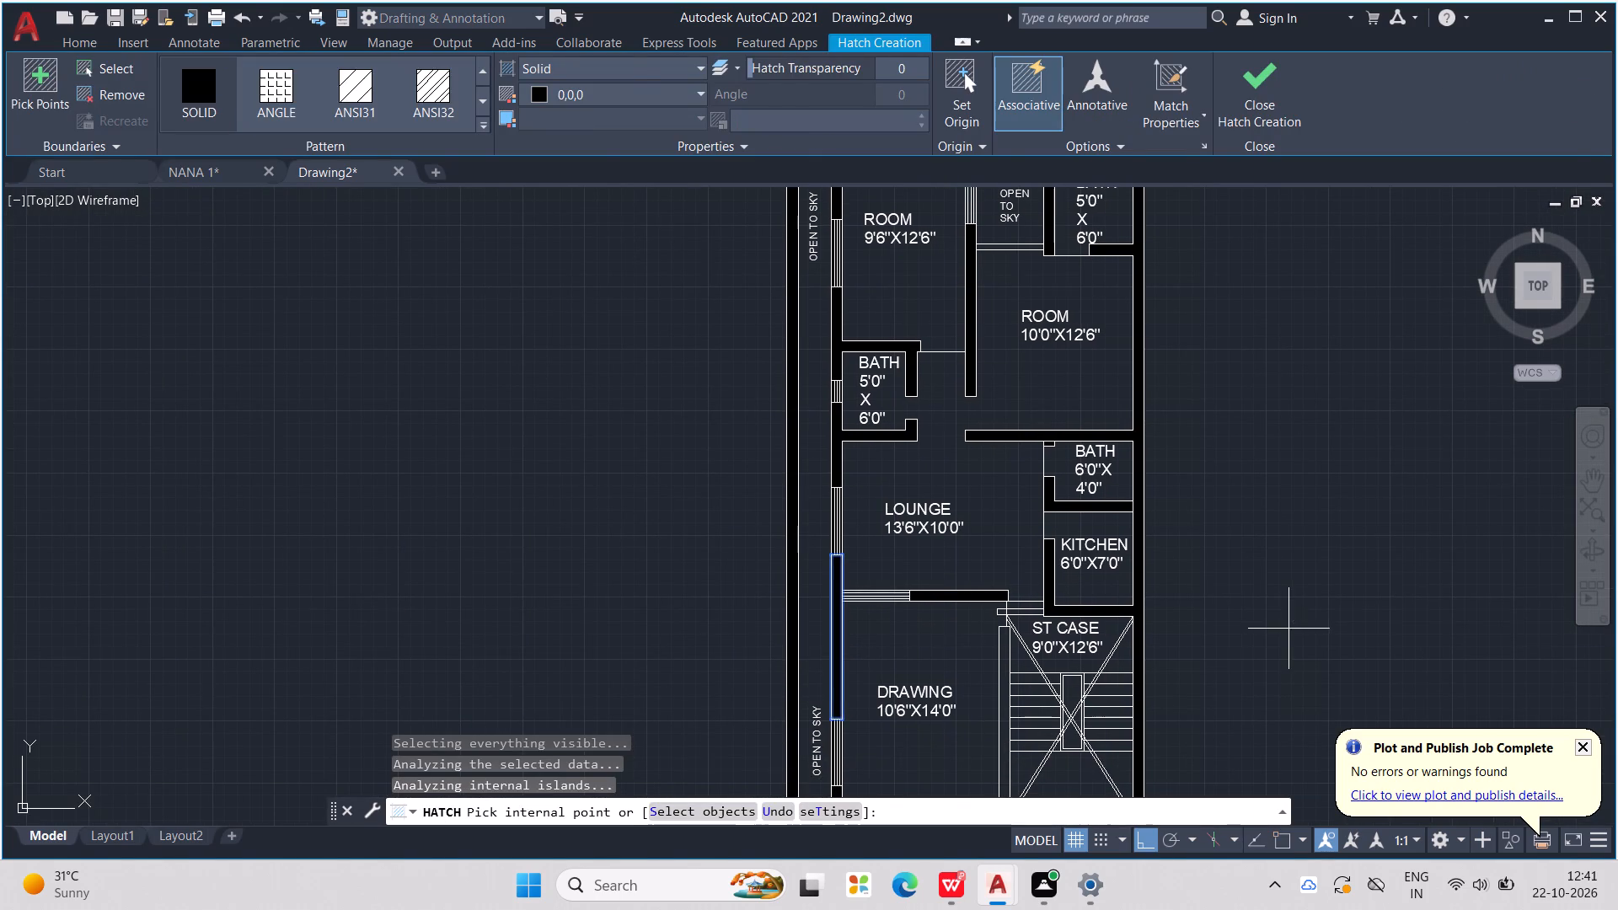
pyautogui.press('Escape')
# Copy the entire hatched floor plan and paste the duplicate just west of the original.
pyautogui.scroll(-1, 1297, 608)
pyautogui.moveTo(1294, 605); pyautogui.dragTo(1144, 564, button='middle')
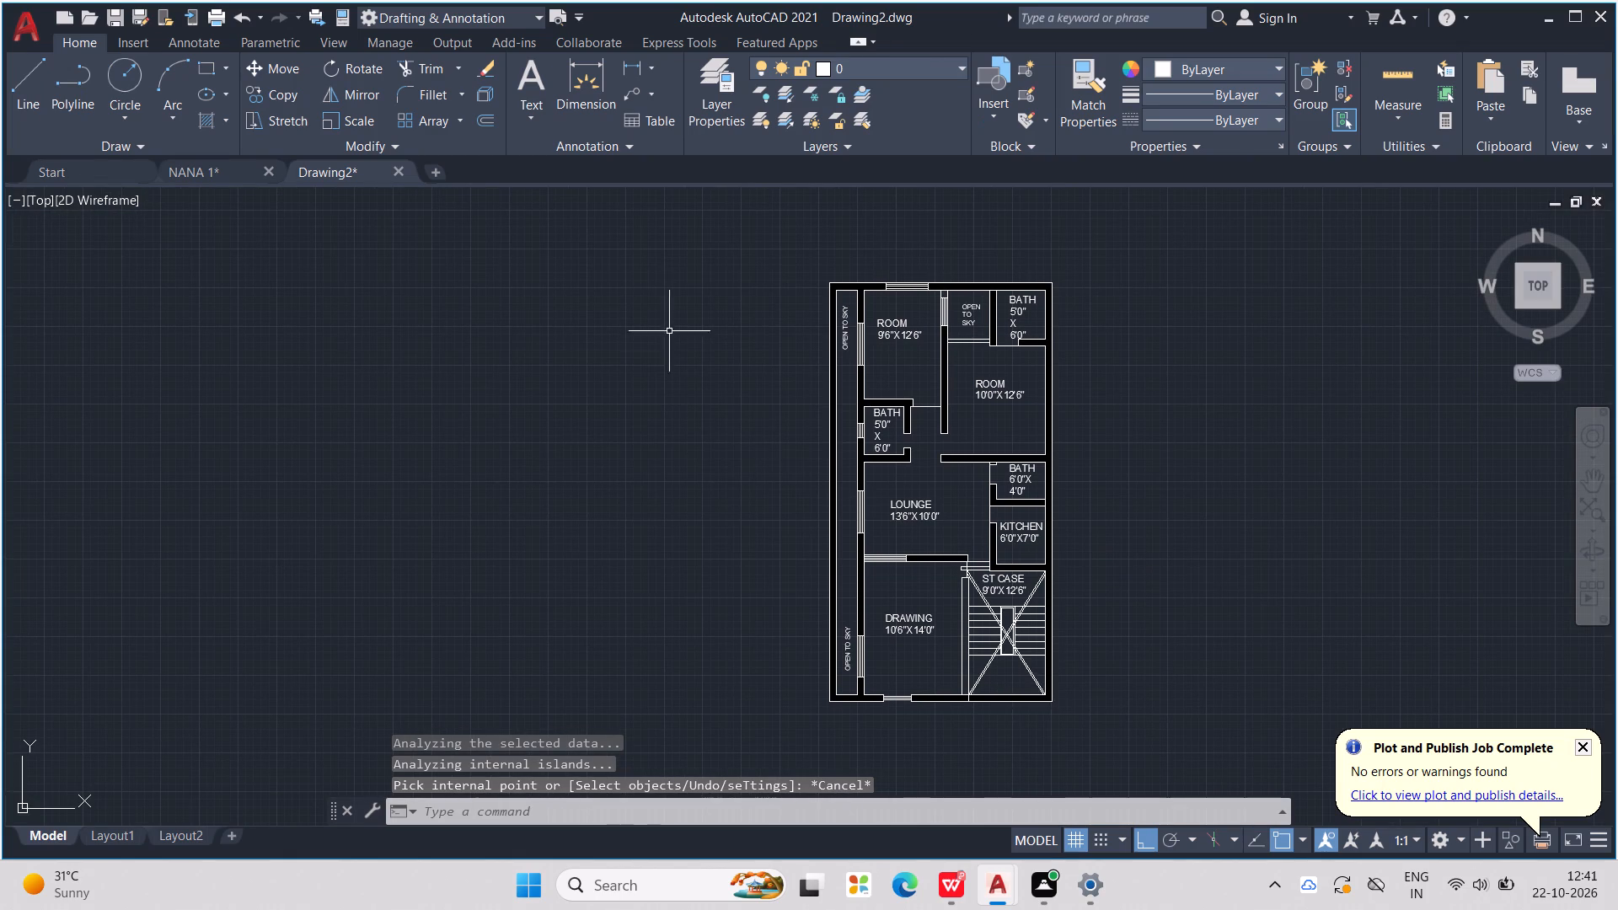
pyautogui.moveTo(662, 294); pyautogui.dragTo(806, 767)
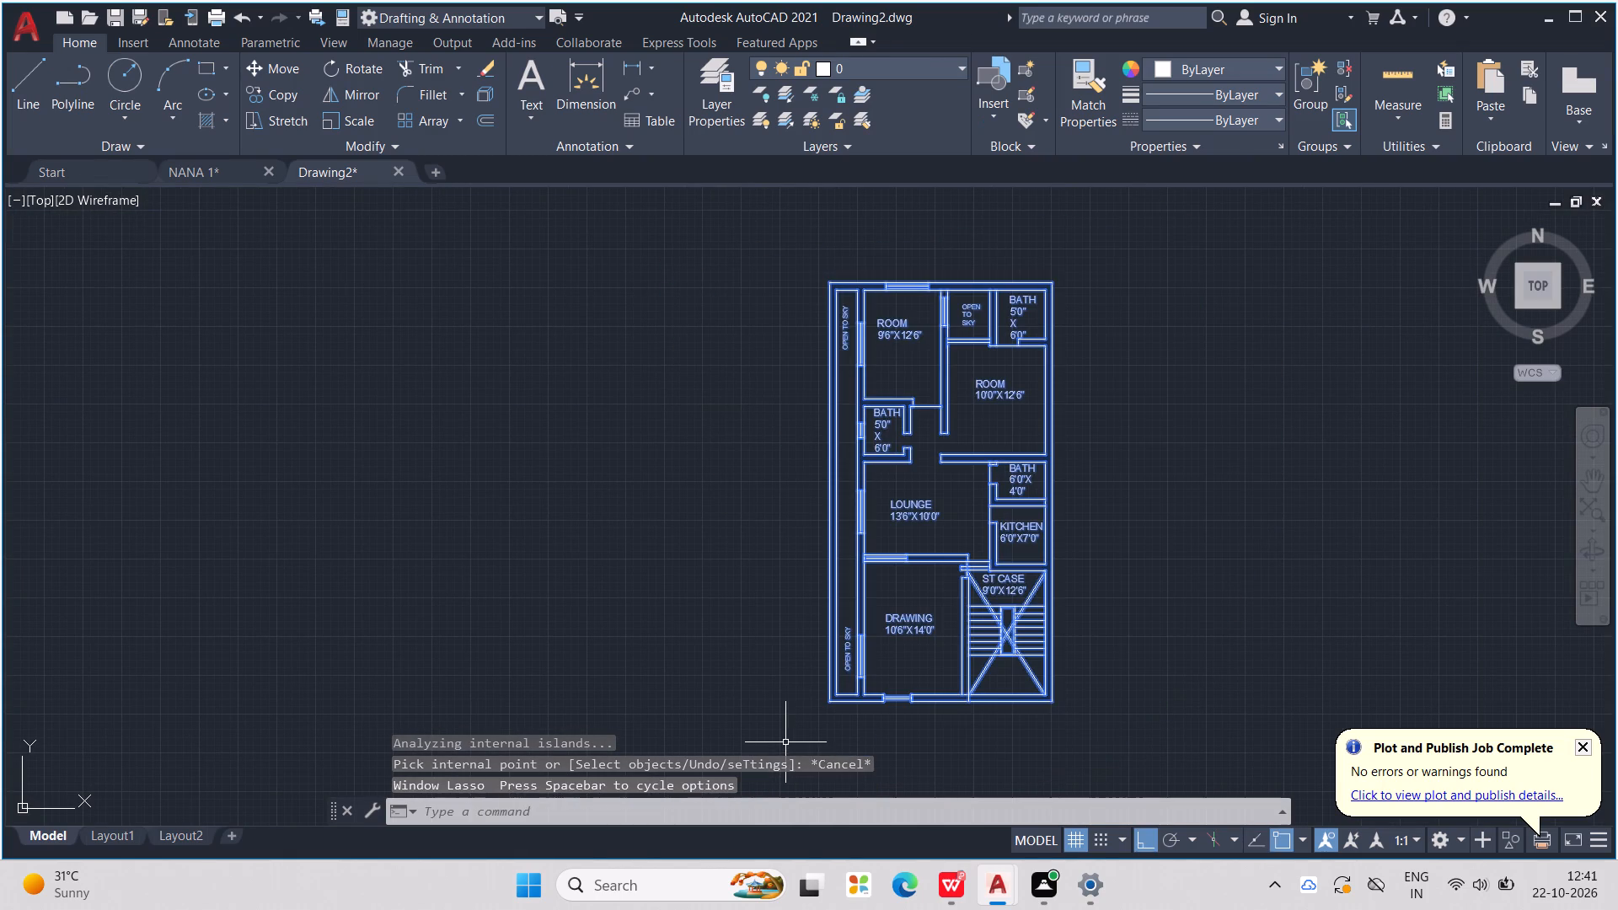
pyautogui.hotkey('ctrl', 'c')
pyautogui.hotkey('ctrl', 'v')
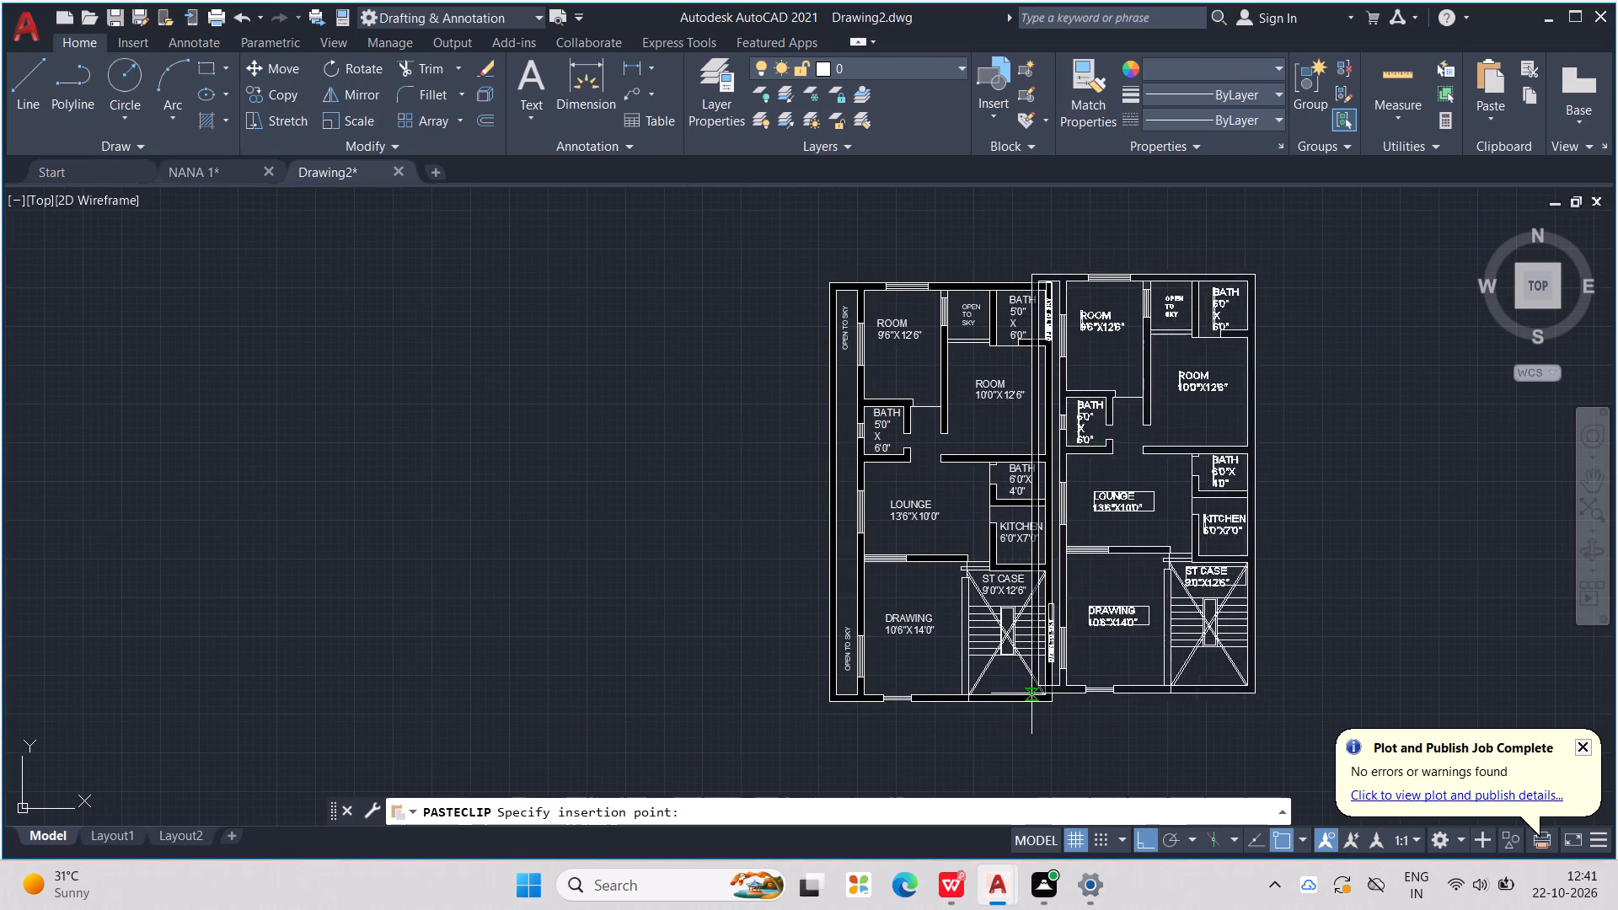
pyautogui.moveTo(1097, 688); pyautogui.dragTo(1014, 663, button='middle')
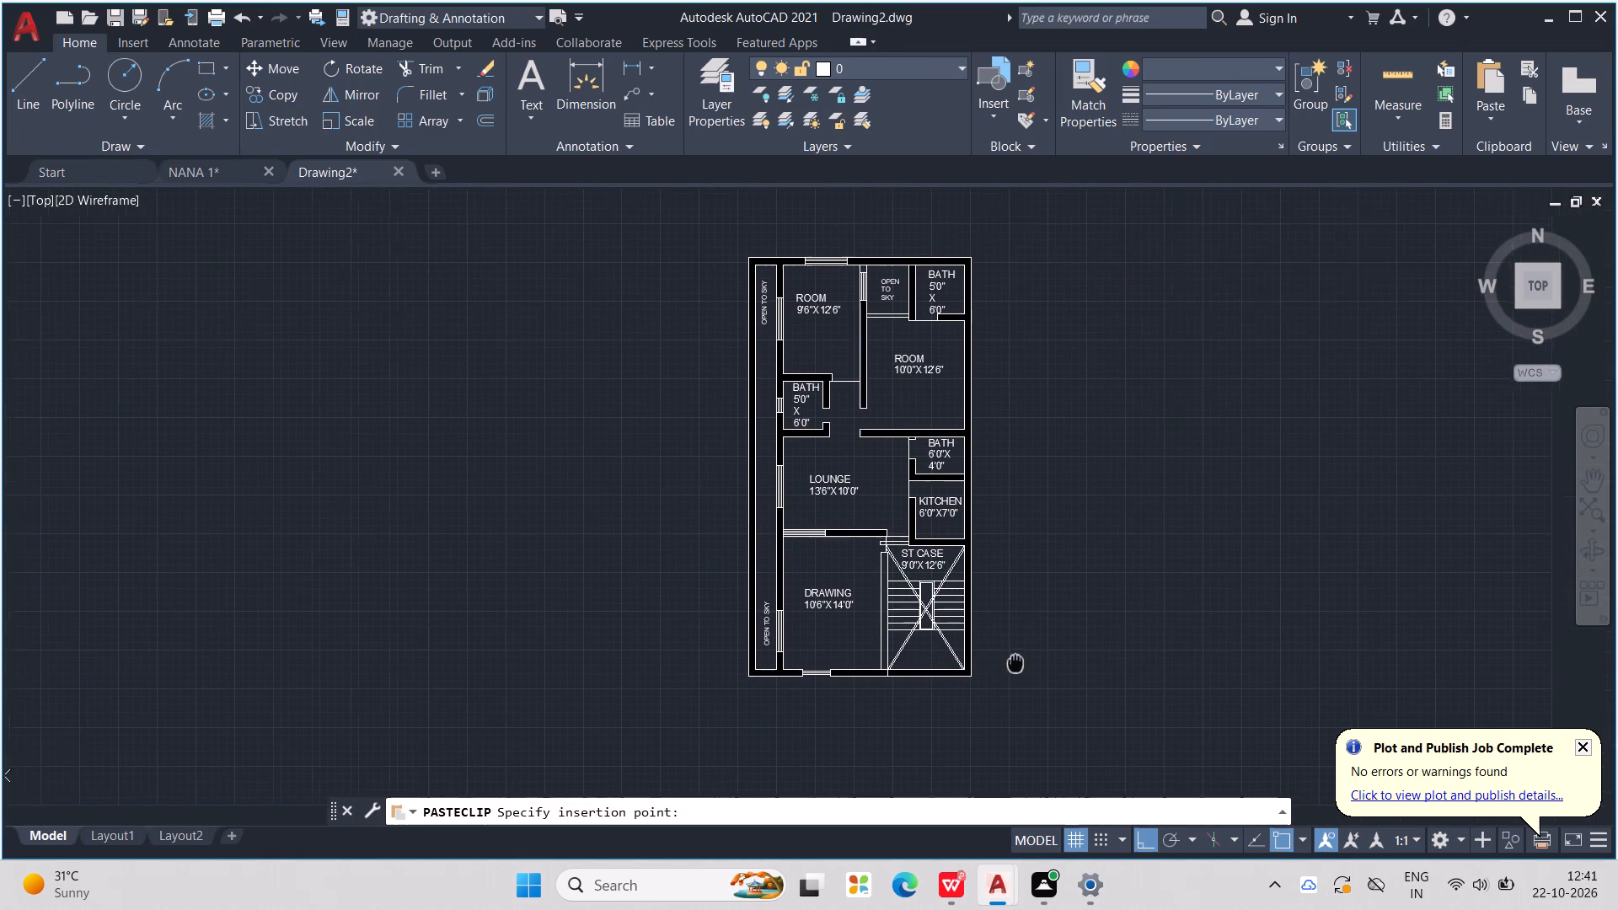
pyautogui.moveTo(1014, 663); pyautogui.dragTo(1009, 661, button='middle')
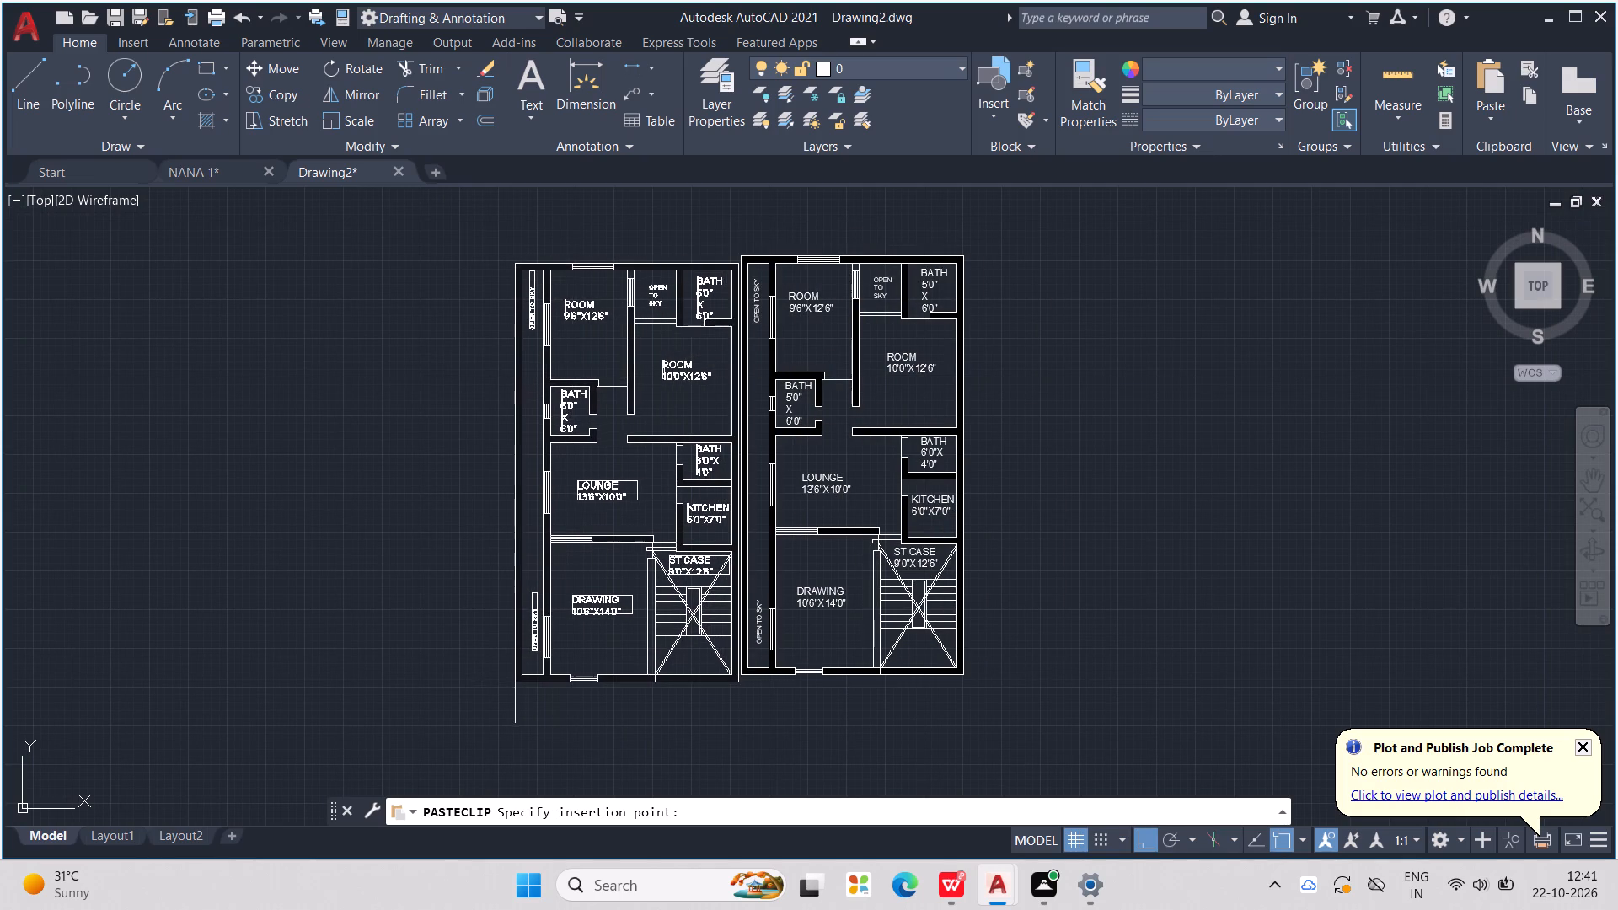
pyautogui.scroll(2, 512, 682)
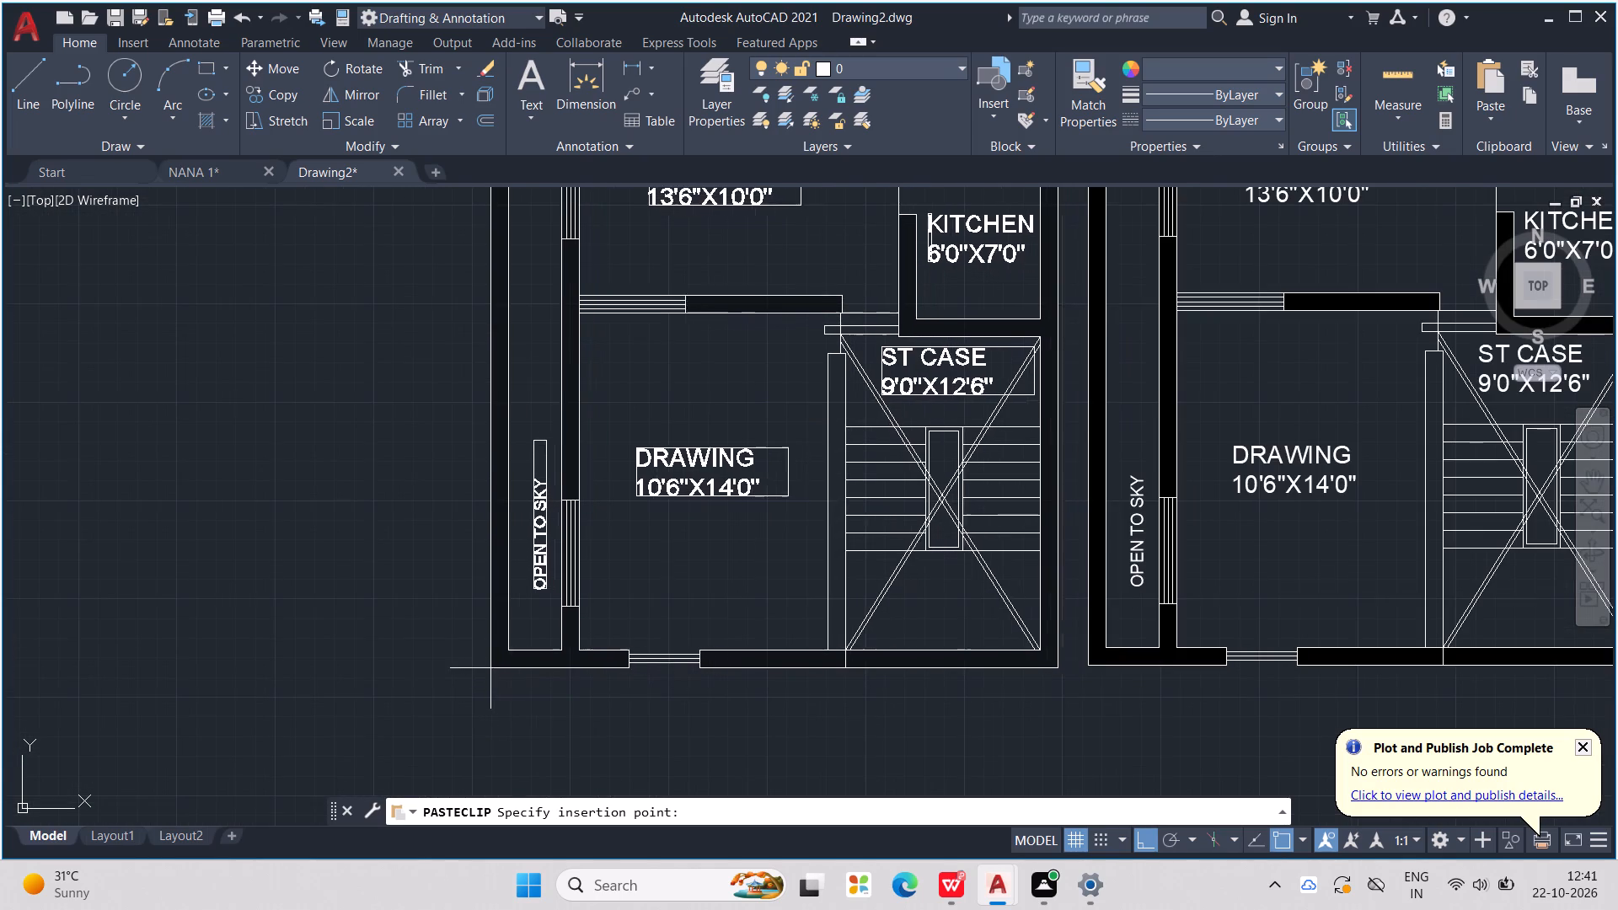
pyautogui.moveTo(463, 671); pyautogui.dragTo(523, 671, button='middle')
pyautogui.click(455, 672)
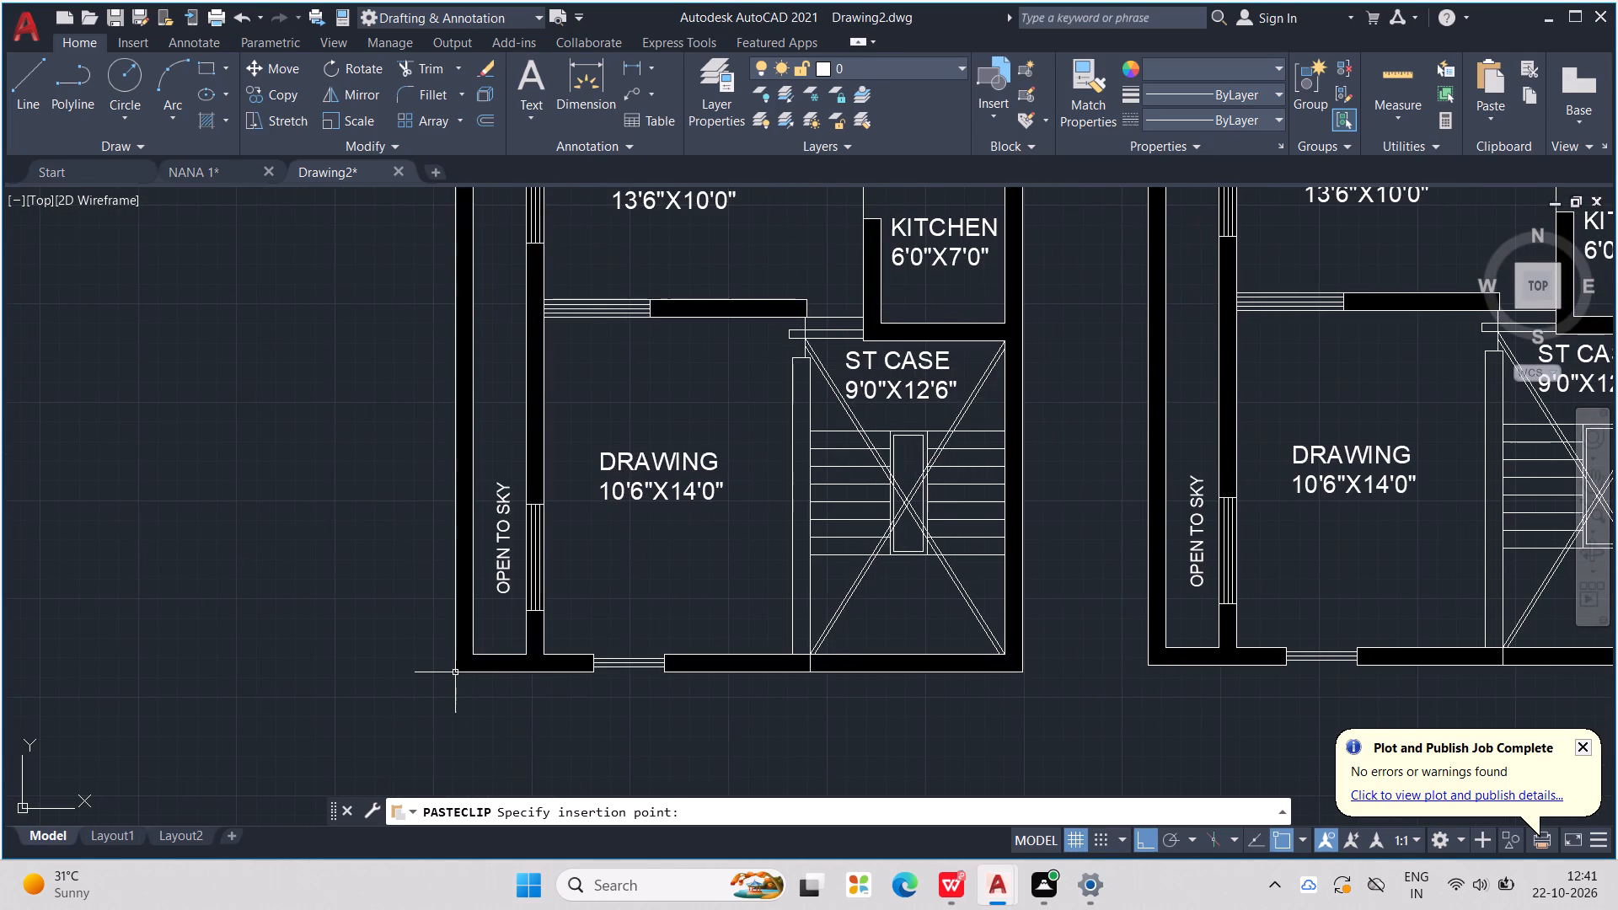
# Start a solid black hatch in the western plan's ST CASE, filling both diagonal strips north of the first stair line.
pyautogui.scroll(-1, 555, 655)
pyautogui.scroll(1, 638, 602)
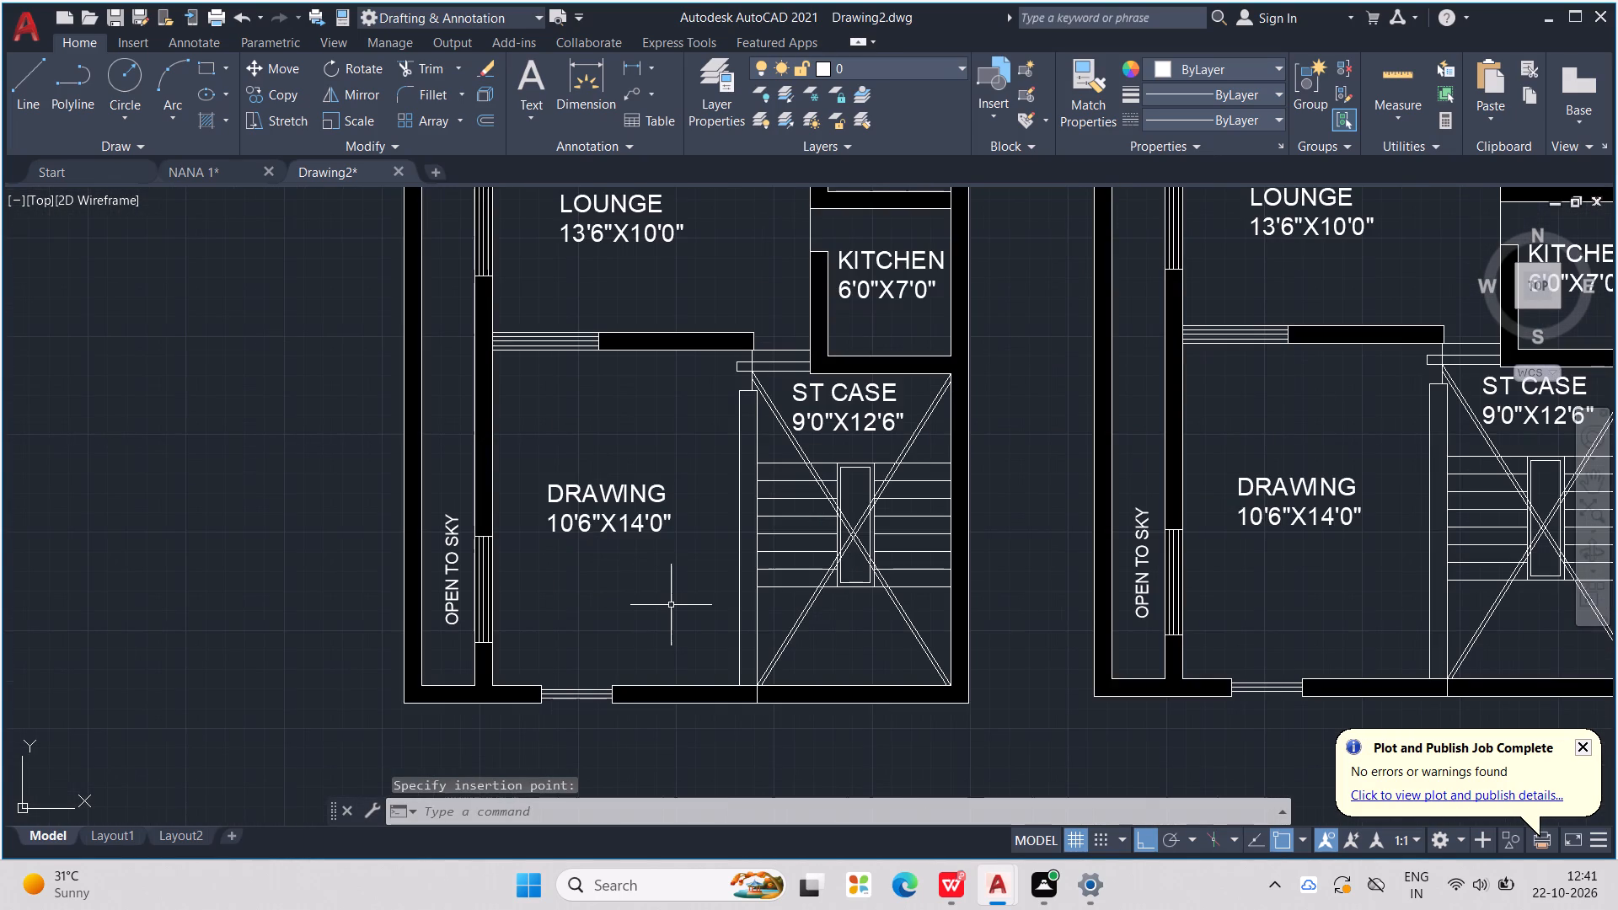
pyautogui.write('HATCJ')
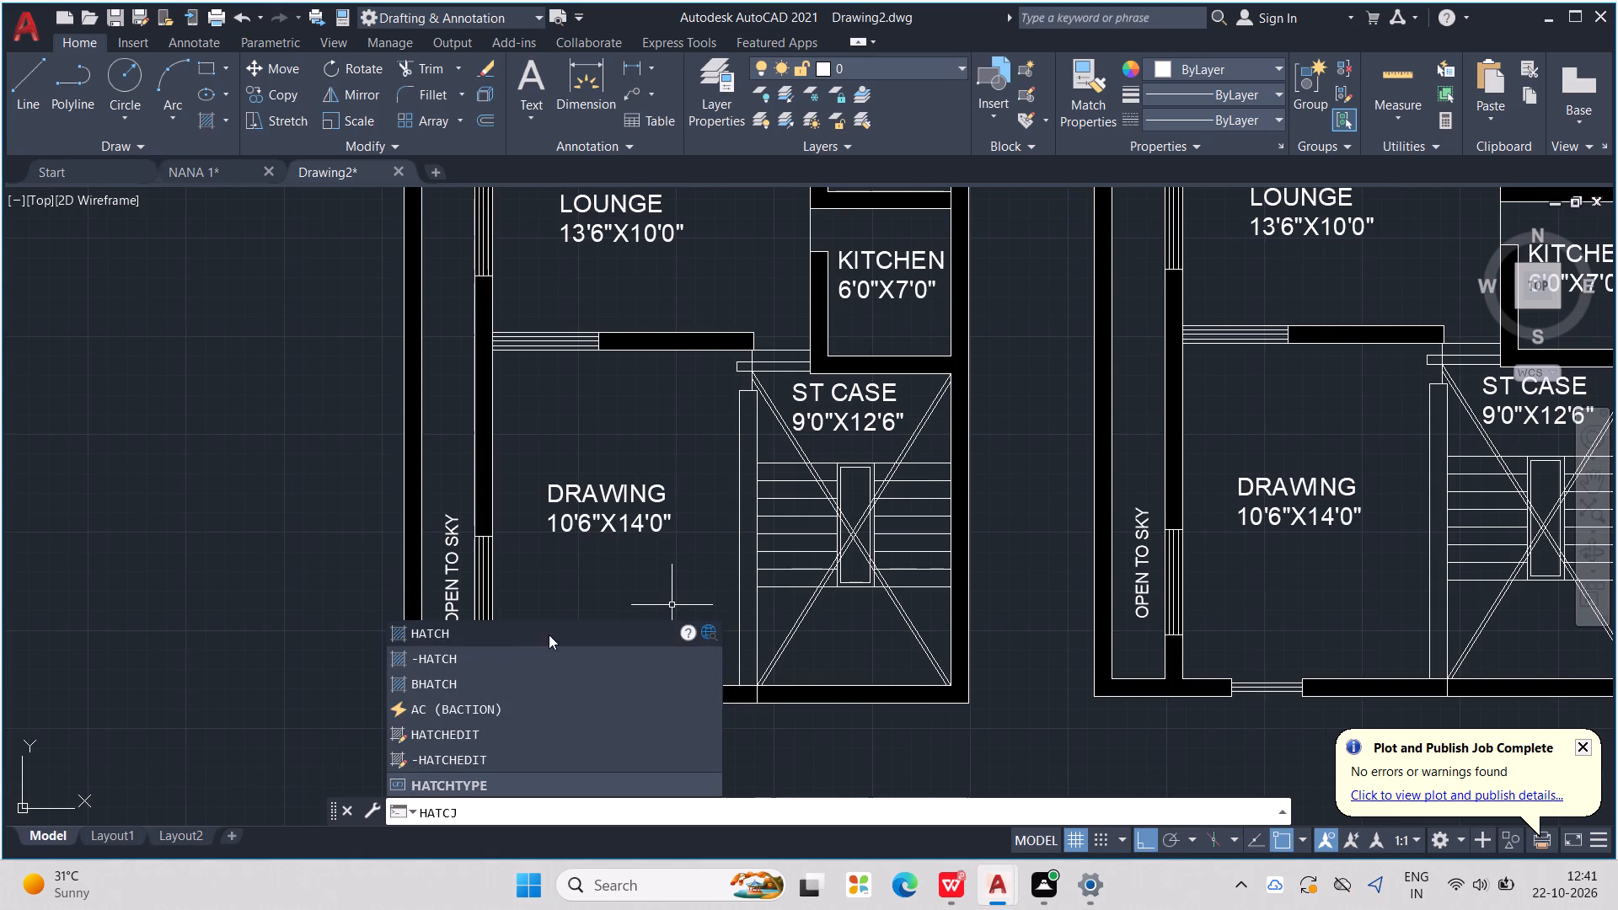
pyautogui.click(549, 634)
pyautogui.scroll(2, 951, 388)
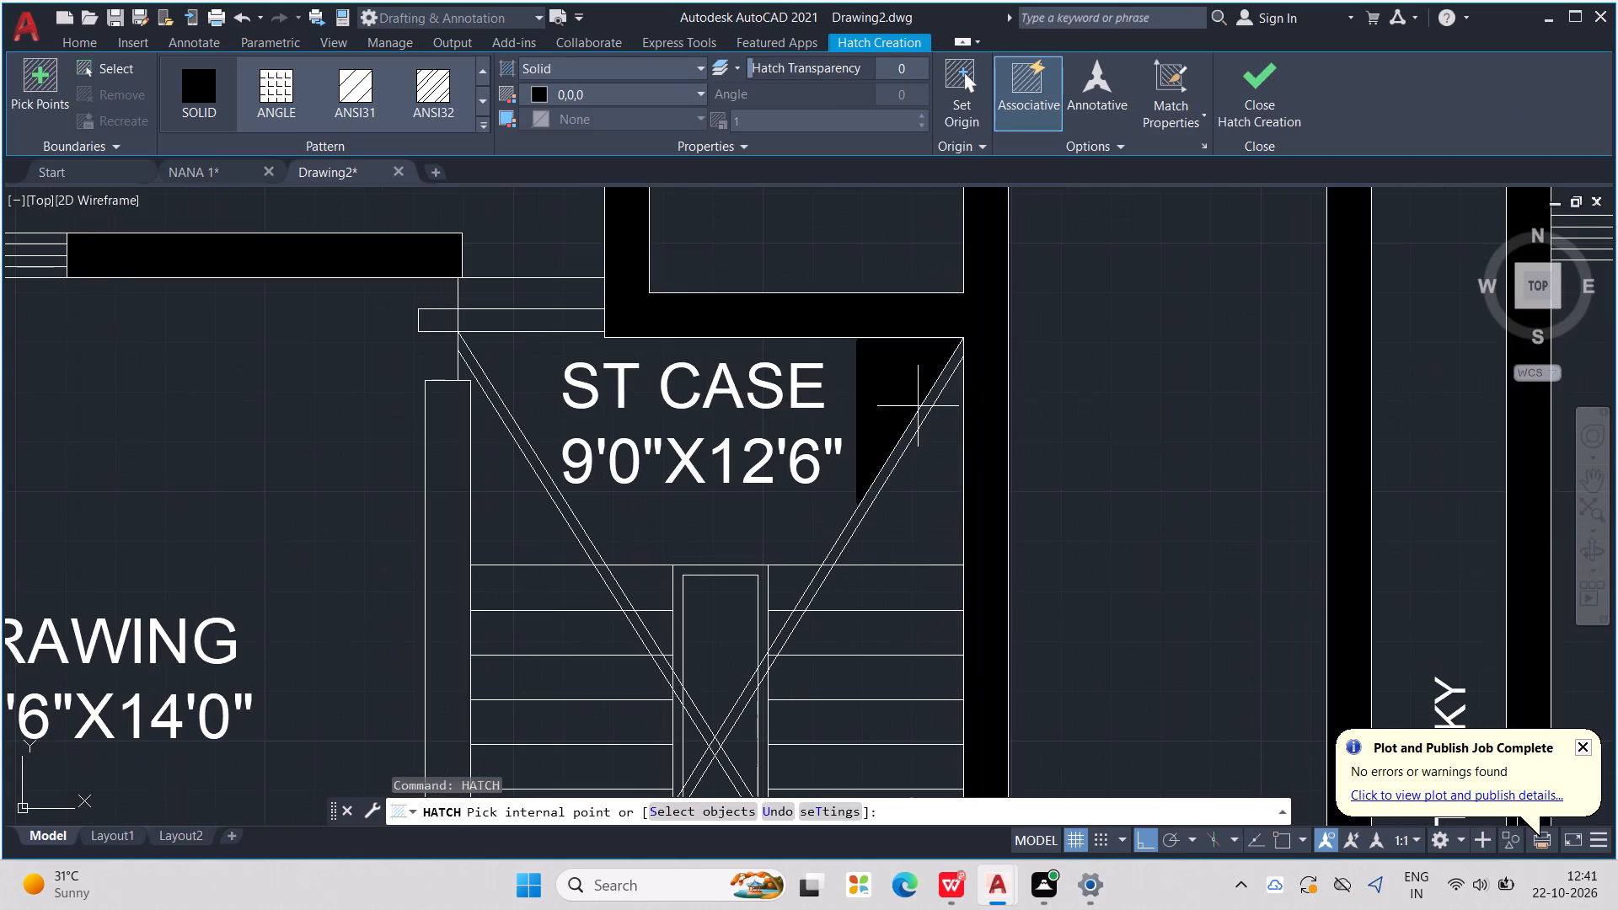
pyautogui.click(923, 413)
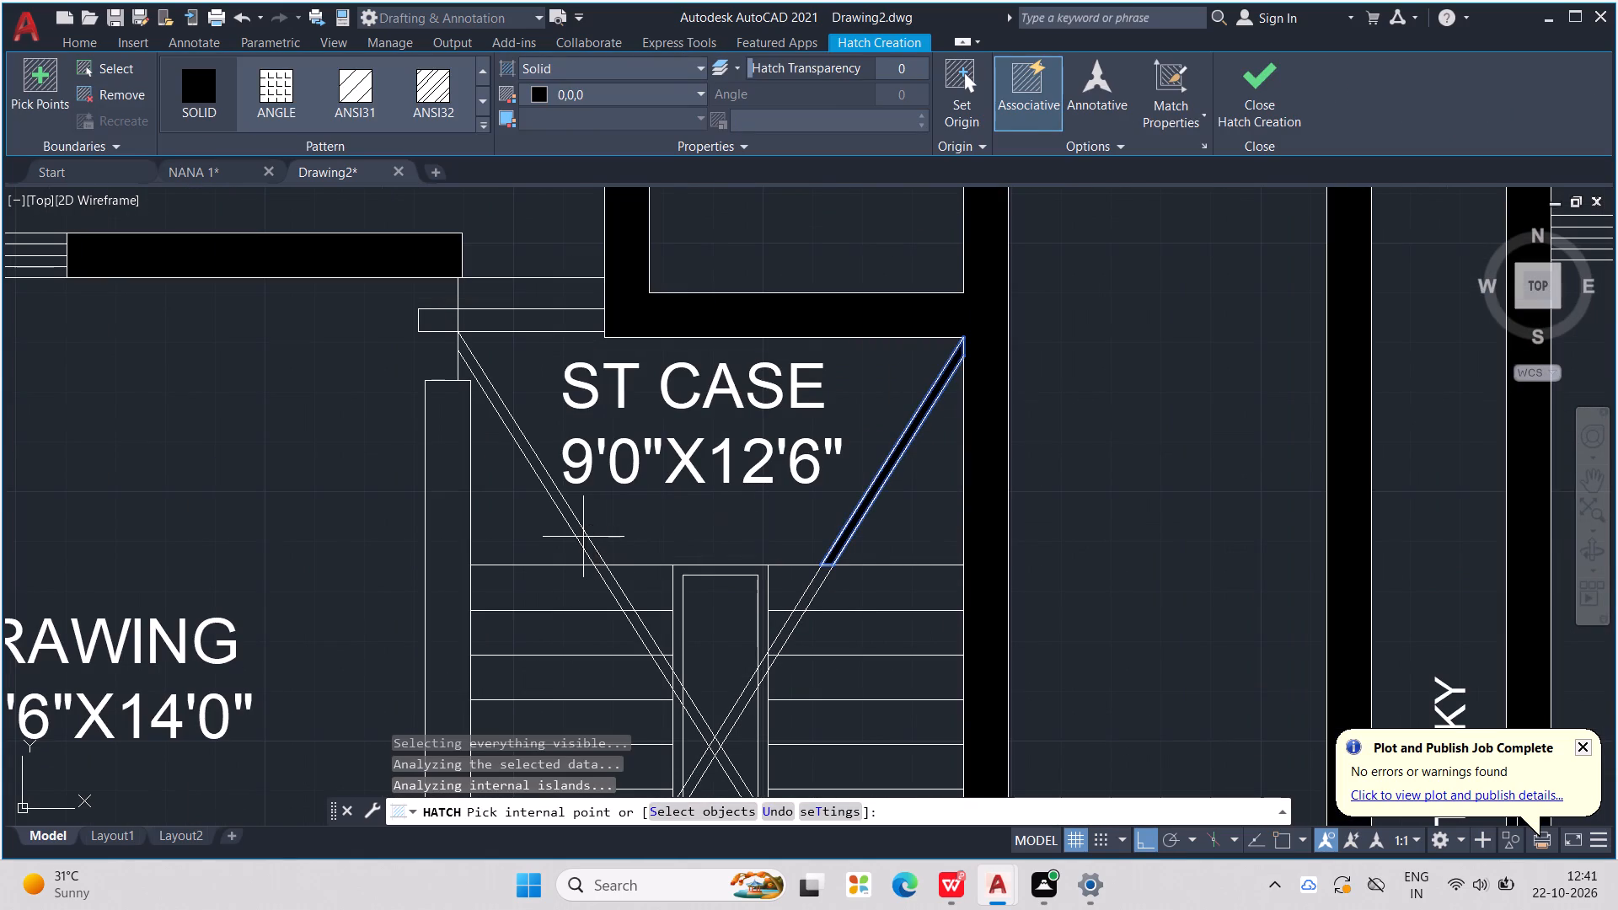
pyautogui.click(582, 538)
pyautogui.scroll(-1, 628, 605)
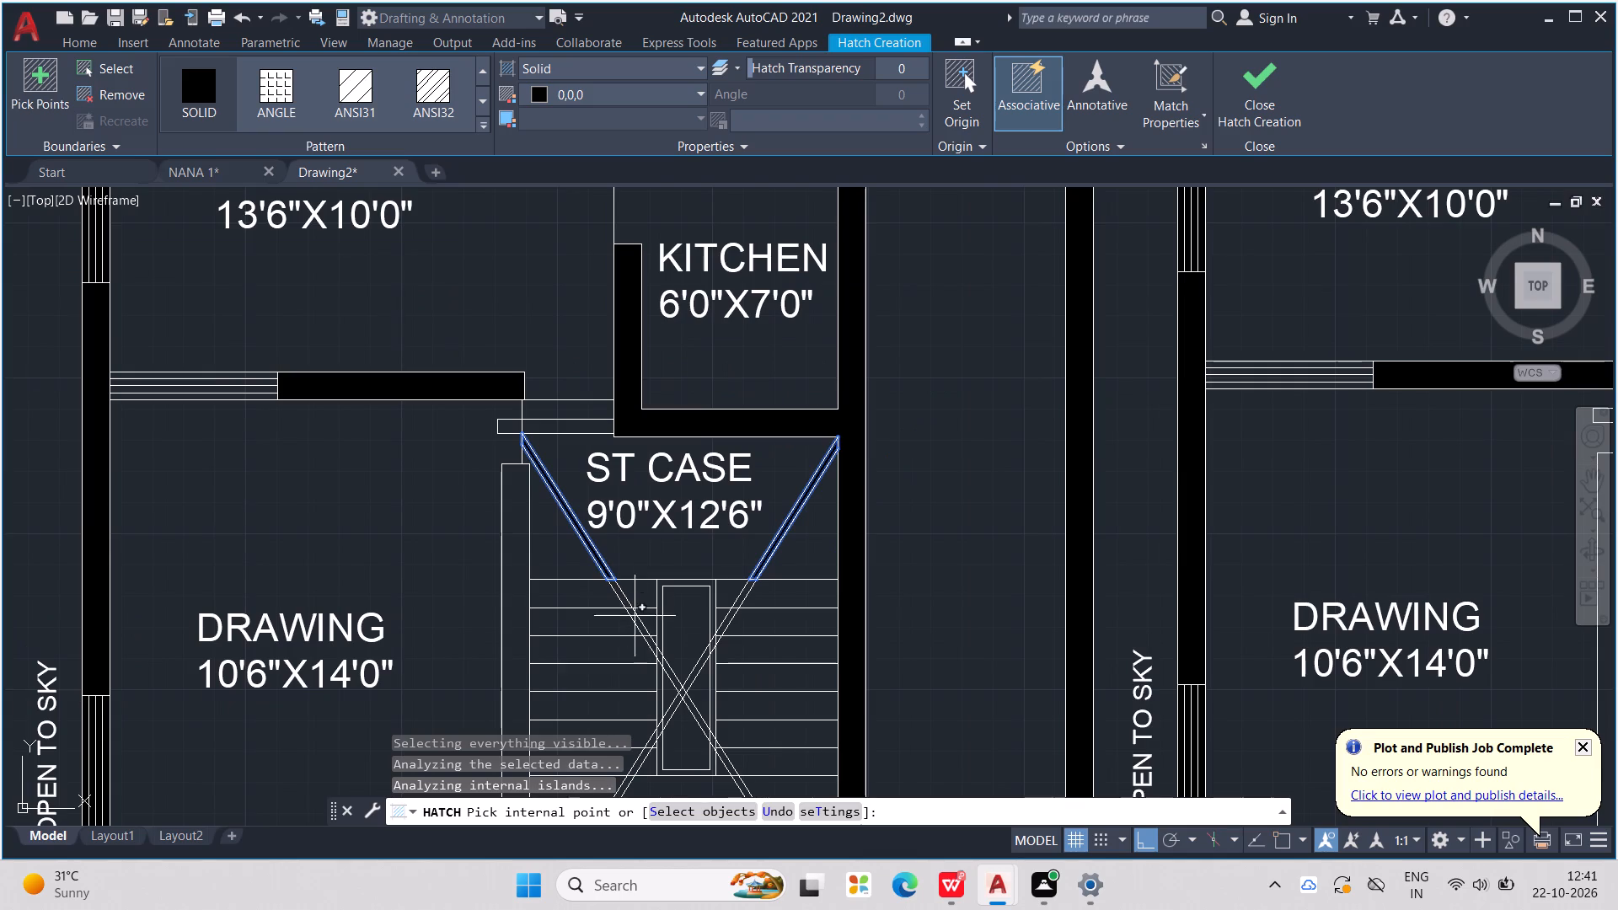
# Fill the diagonals' crossing and the strip sections running northeast from it across the stair treads with the solid hatch.
pyautogui.click(681, 691)
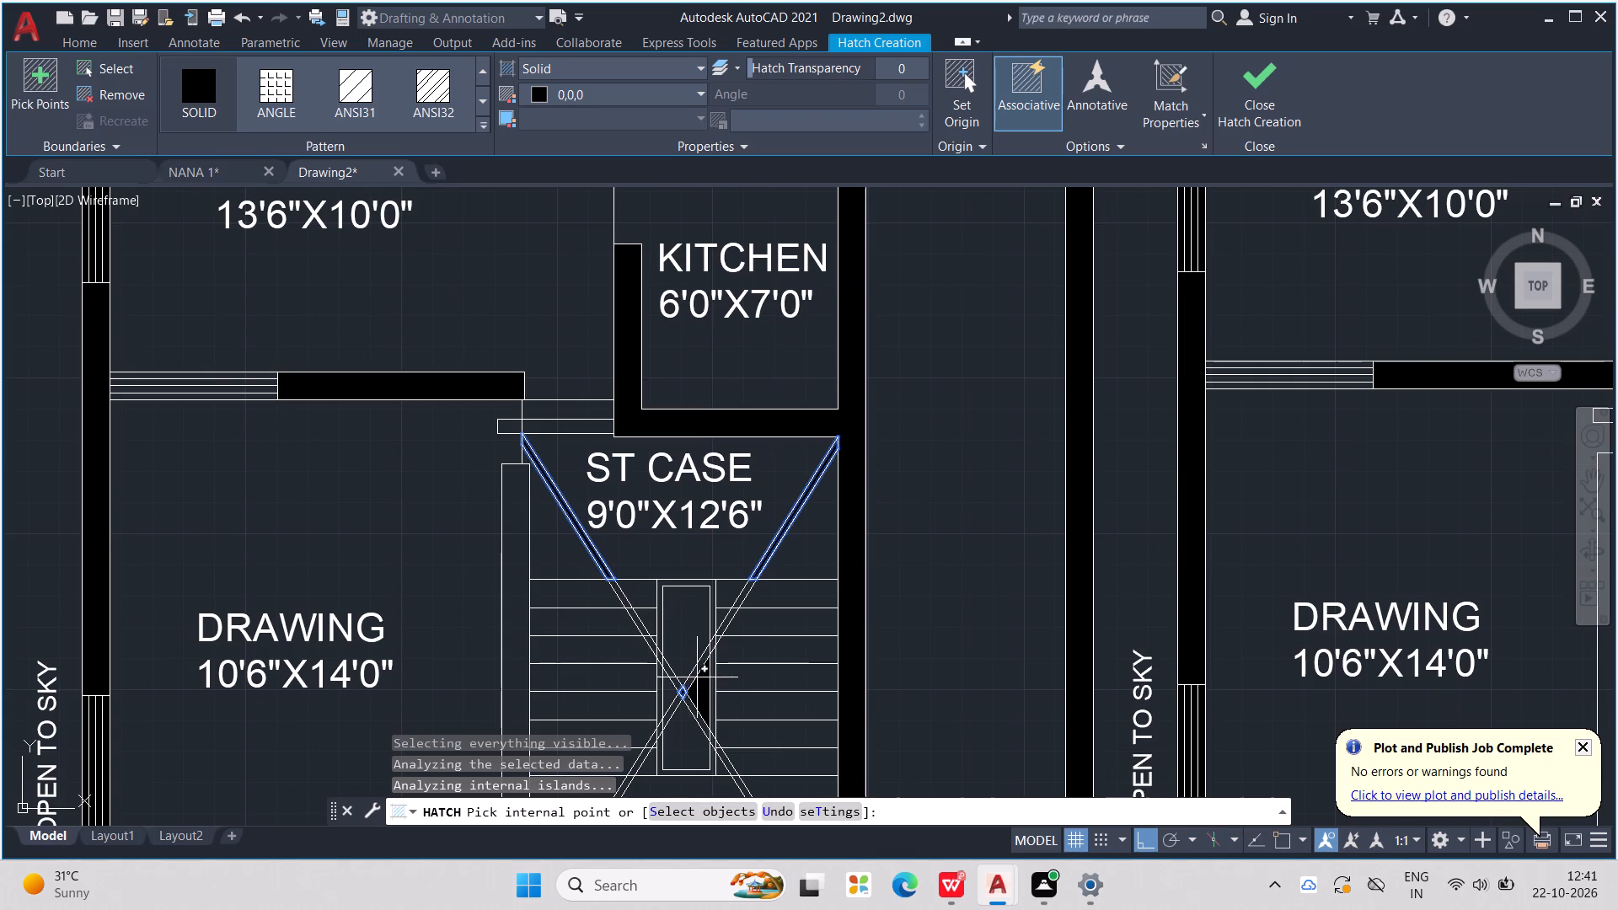
pyautogui.scroll(2, 697, 670)
pyautogui.click(696, 665)
pyautogui.click(723, 602)
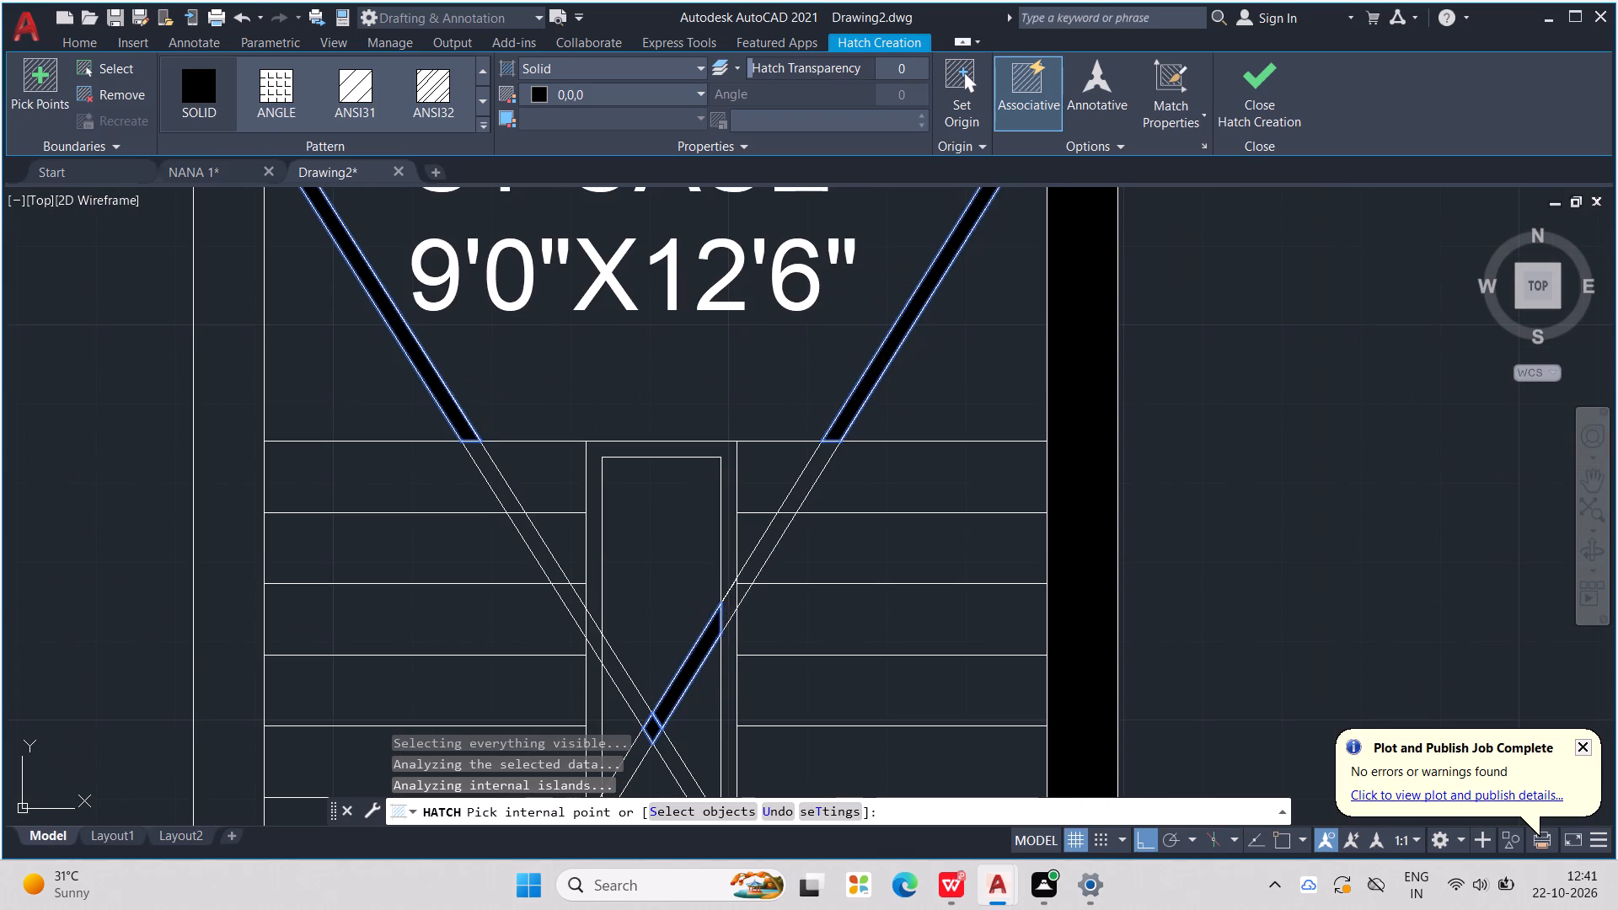
pyautogui.click(774, 534)
pyautogui.click(814, 482)
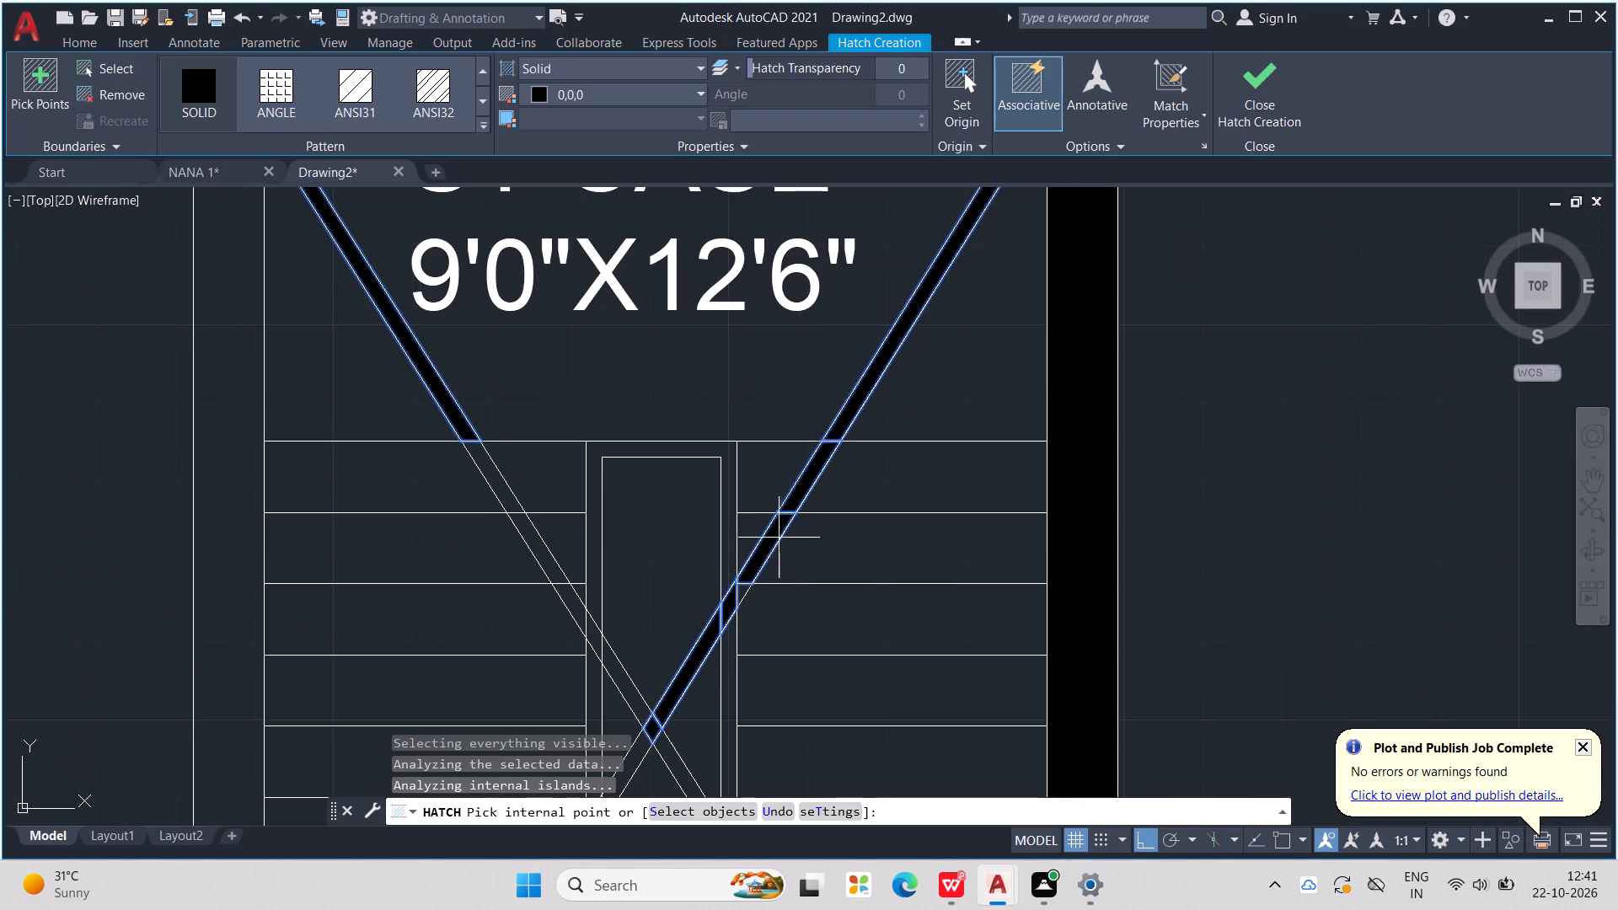
pyautogui.click(743, 591)
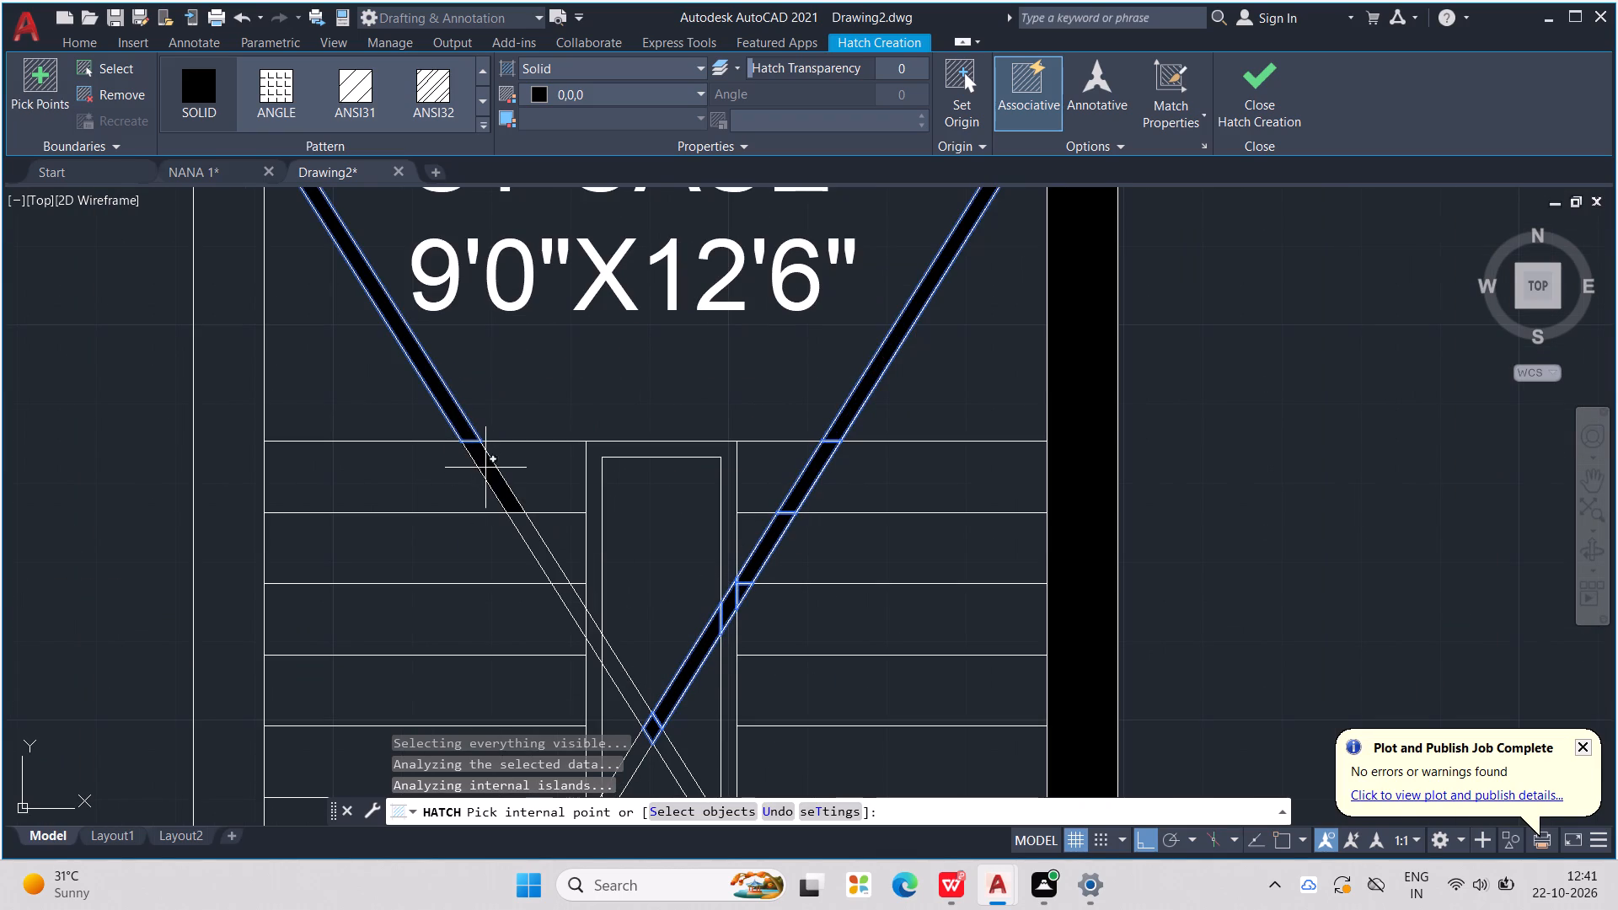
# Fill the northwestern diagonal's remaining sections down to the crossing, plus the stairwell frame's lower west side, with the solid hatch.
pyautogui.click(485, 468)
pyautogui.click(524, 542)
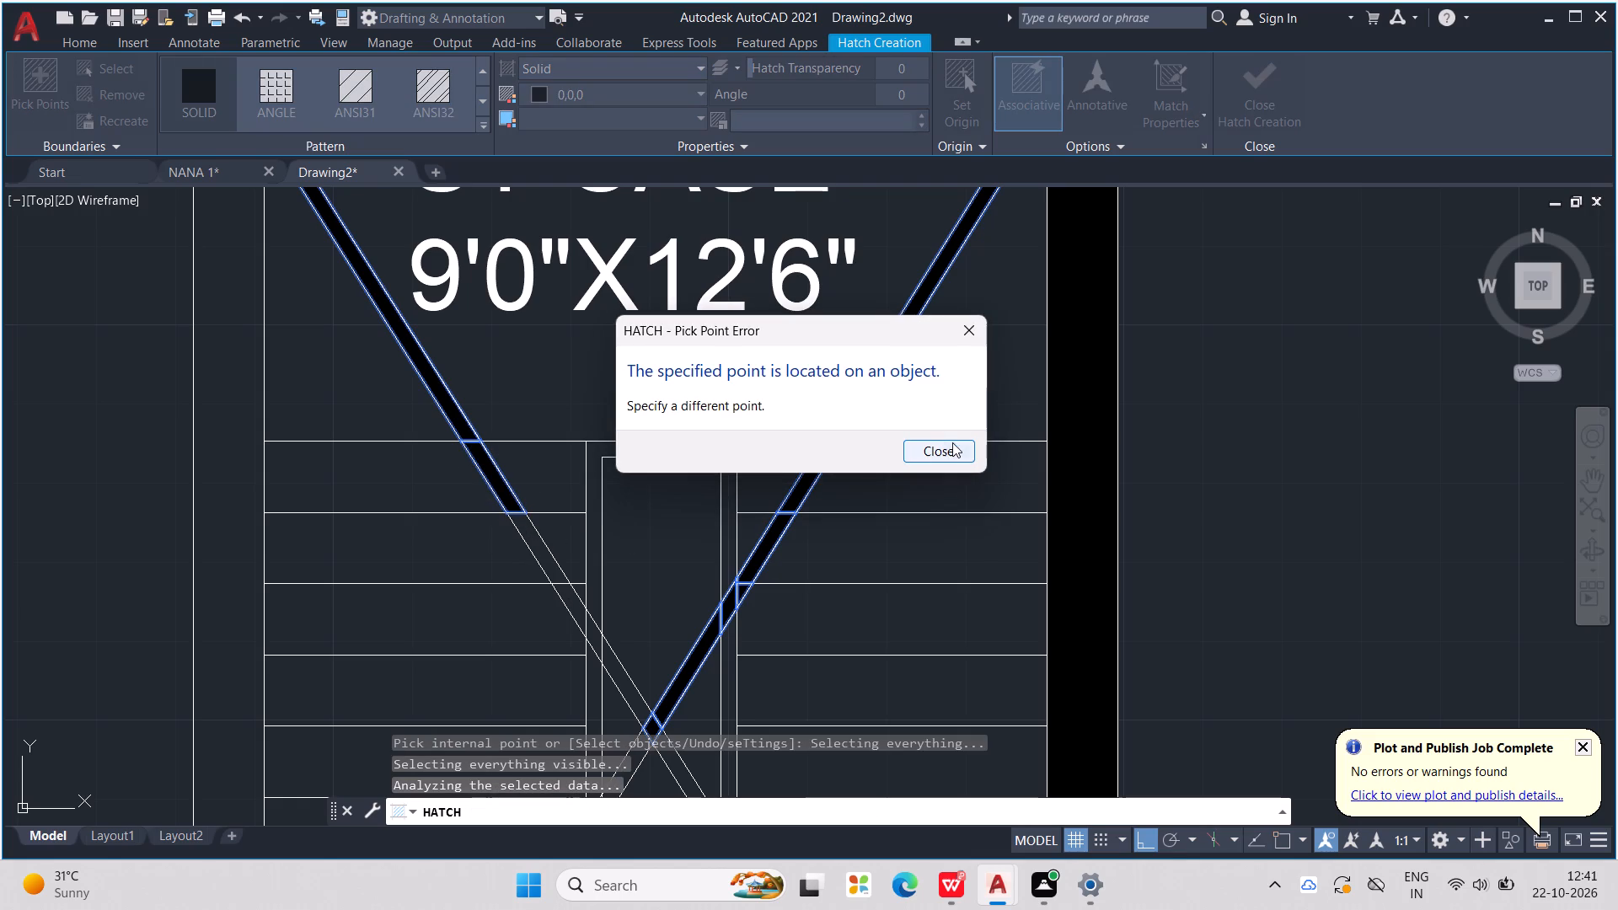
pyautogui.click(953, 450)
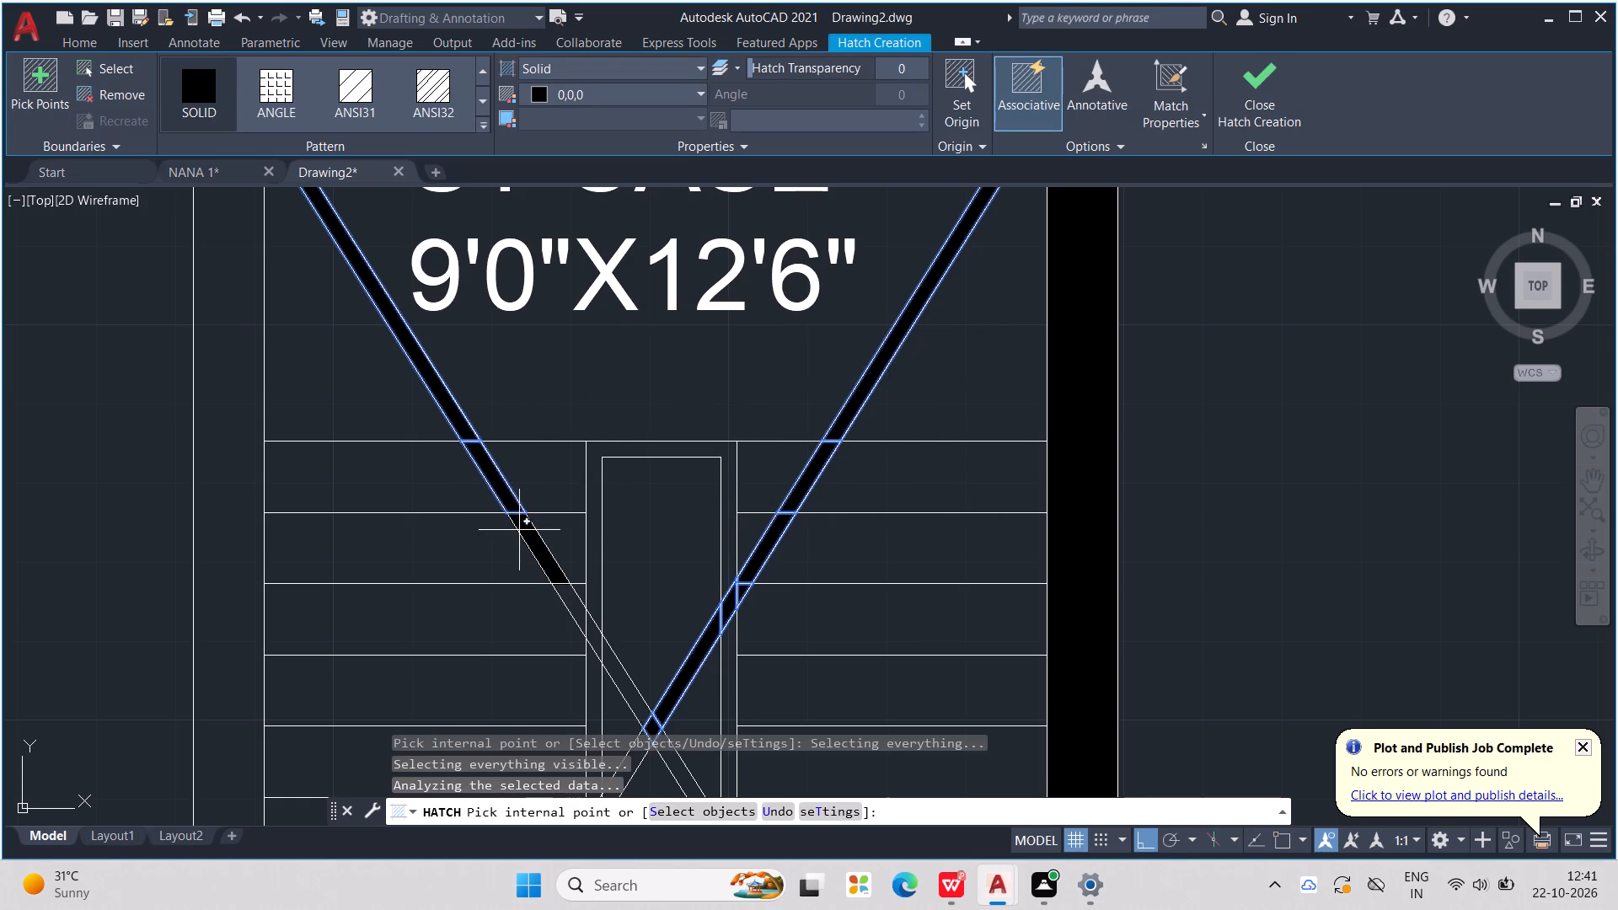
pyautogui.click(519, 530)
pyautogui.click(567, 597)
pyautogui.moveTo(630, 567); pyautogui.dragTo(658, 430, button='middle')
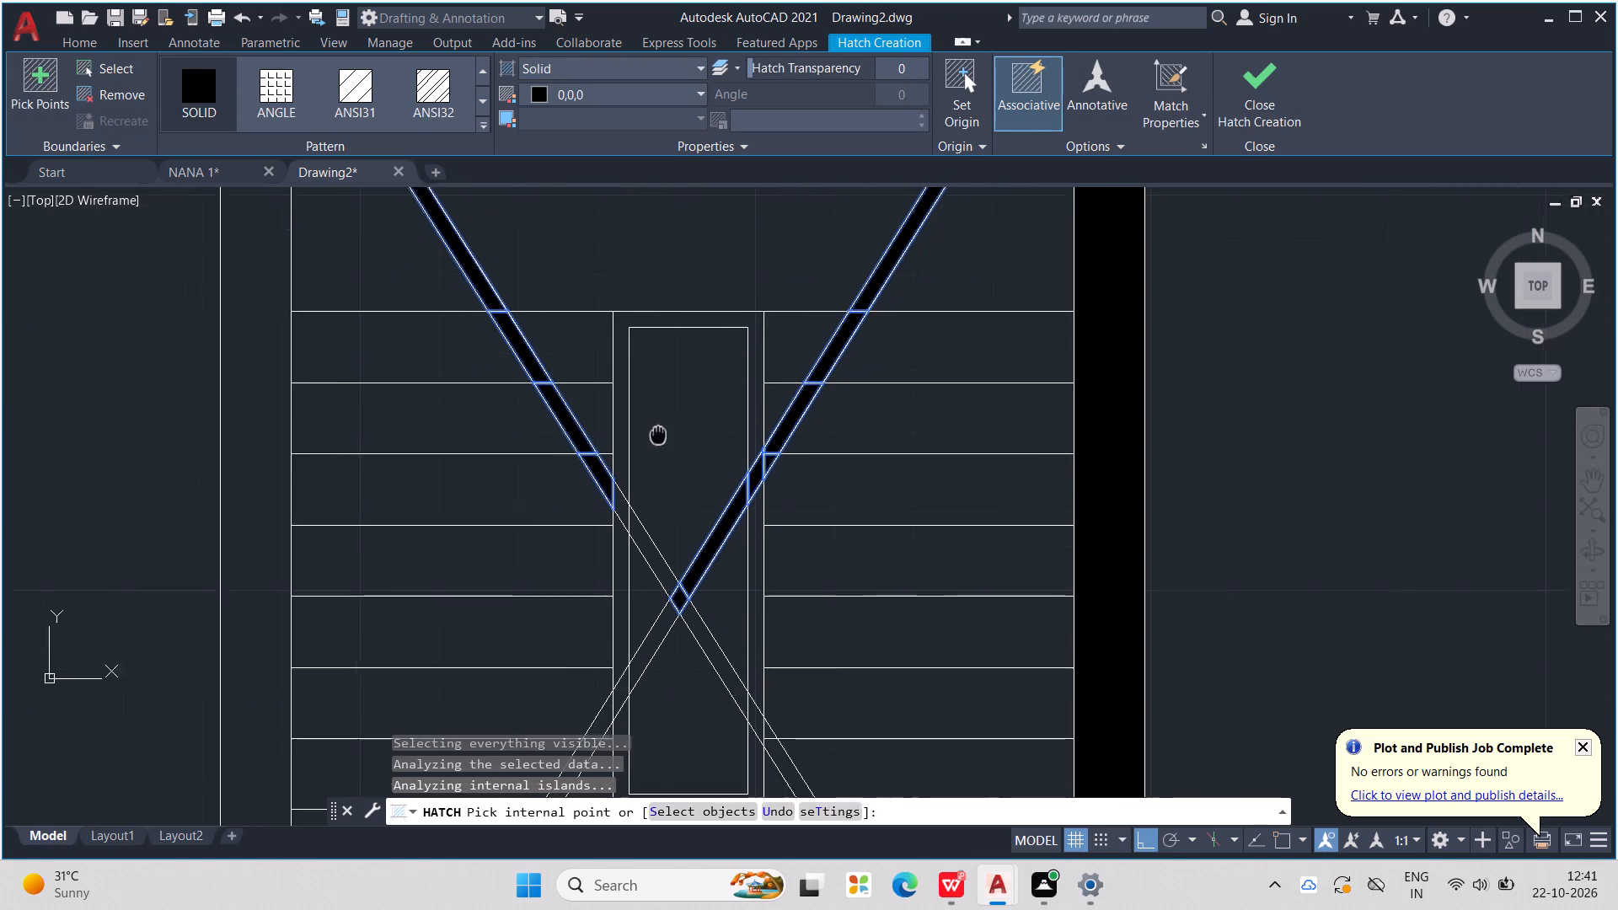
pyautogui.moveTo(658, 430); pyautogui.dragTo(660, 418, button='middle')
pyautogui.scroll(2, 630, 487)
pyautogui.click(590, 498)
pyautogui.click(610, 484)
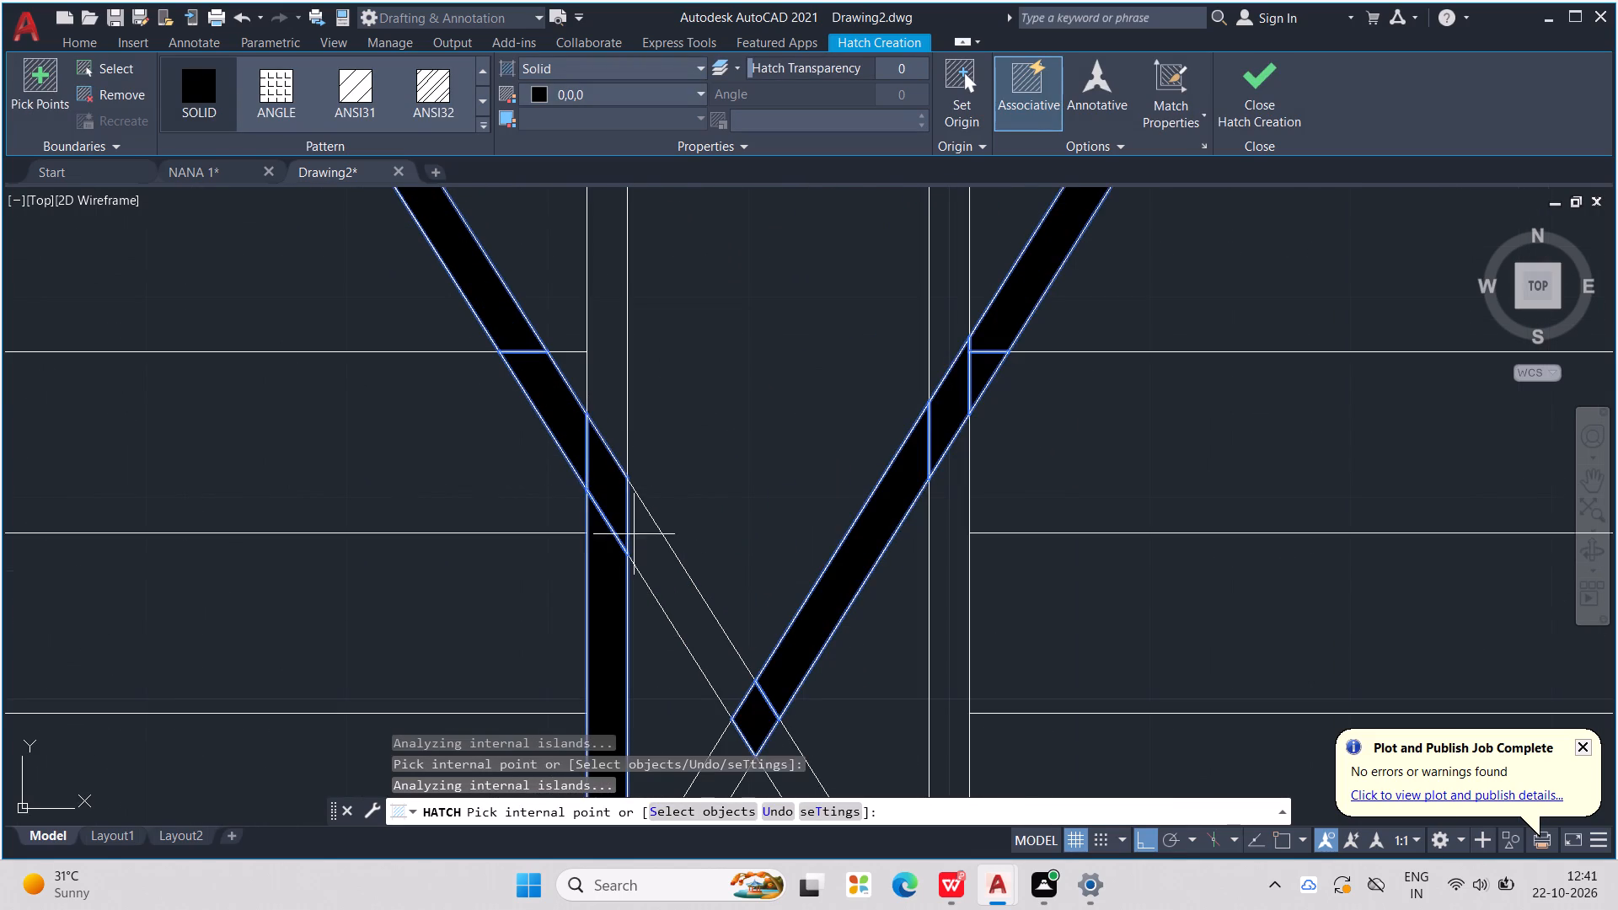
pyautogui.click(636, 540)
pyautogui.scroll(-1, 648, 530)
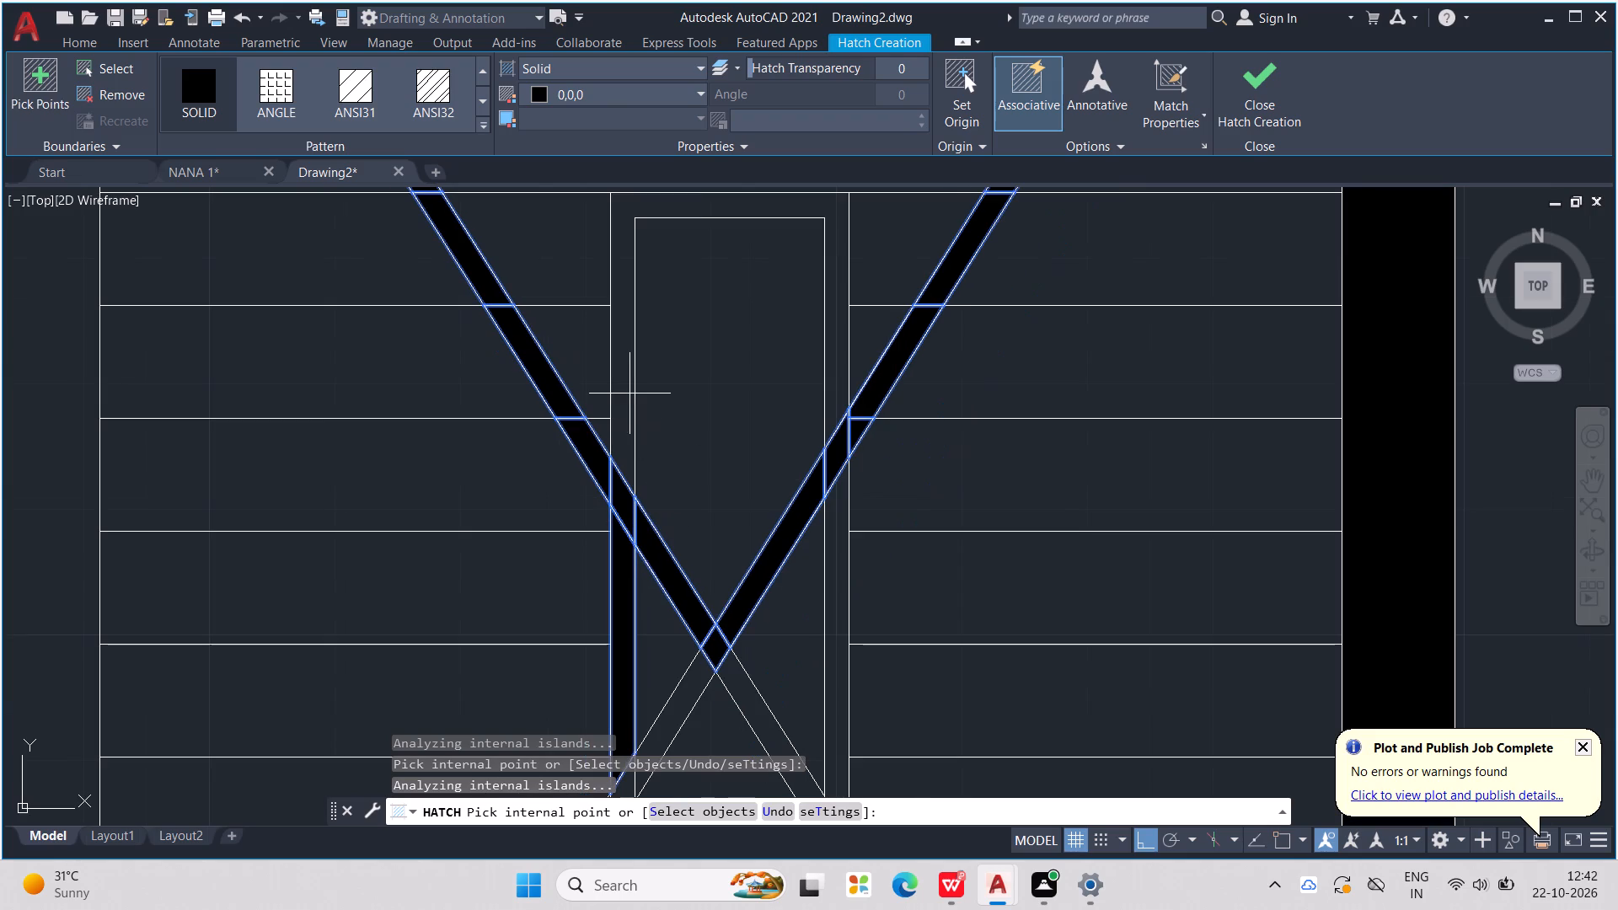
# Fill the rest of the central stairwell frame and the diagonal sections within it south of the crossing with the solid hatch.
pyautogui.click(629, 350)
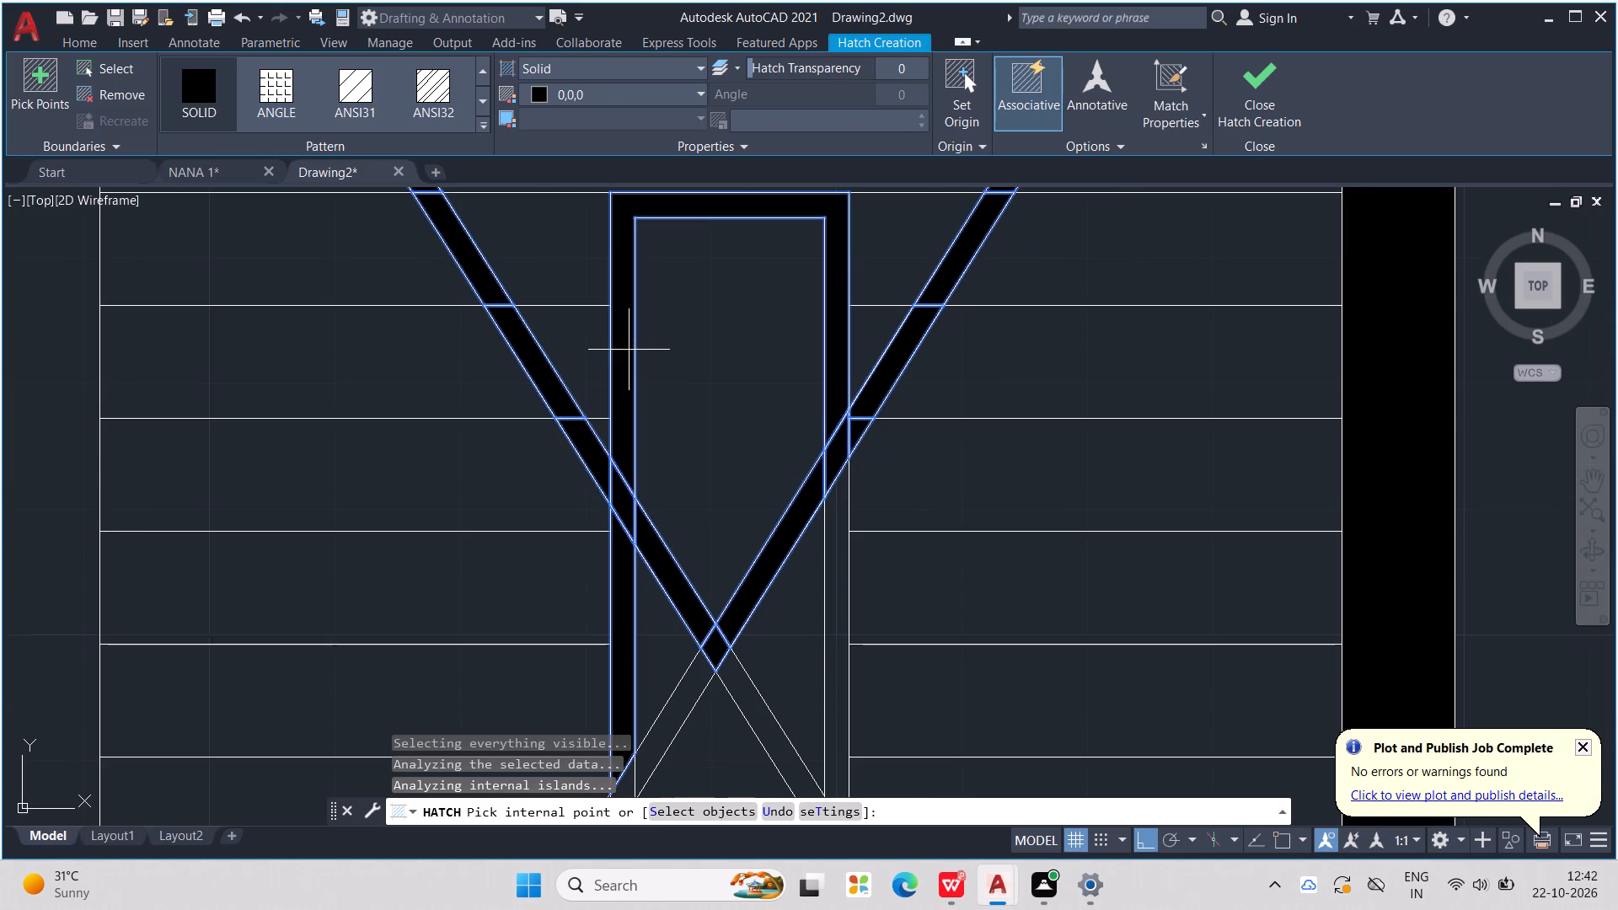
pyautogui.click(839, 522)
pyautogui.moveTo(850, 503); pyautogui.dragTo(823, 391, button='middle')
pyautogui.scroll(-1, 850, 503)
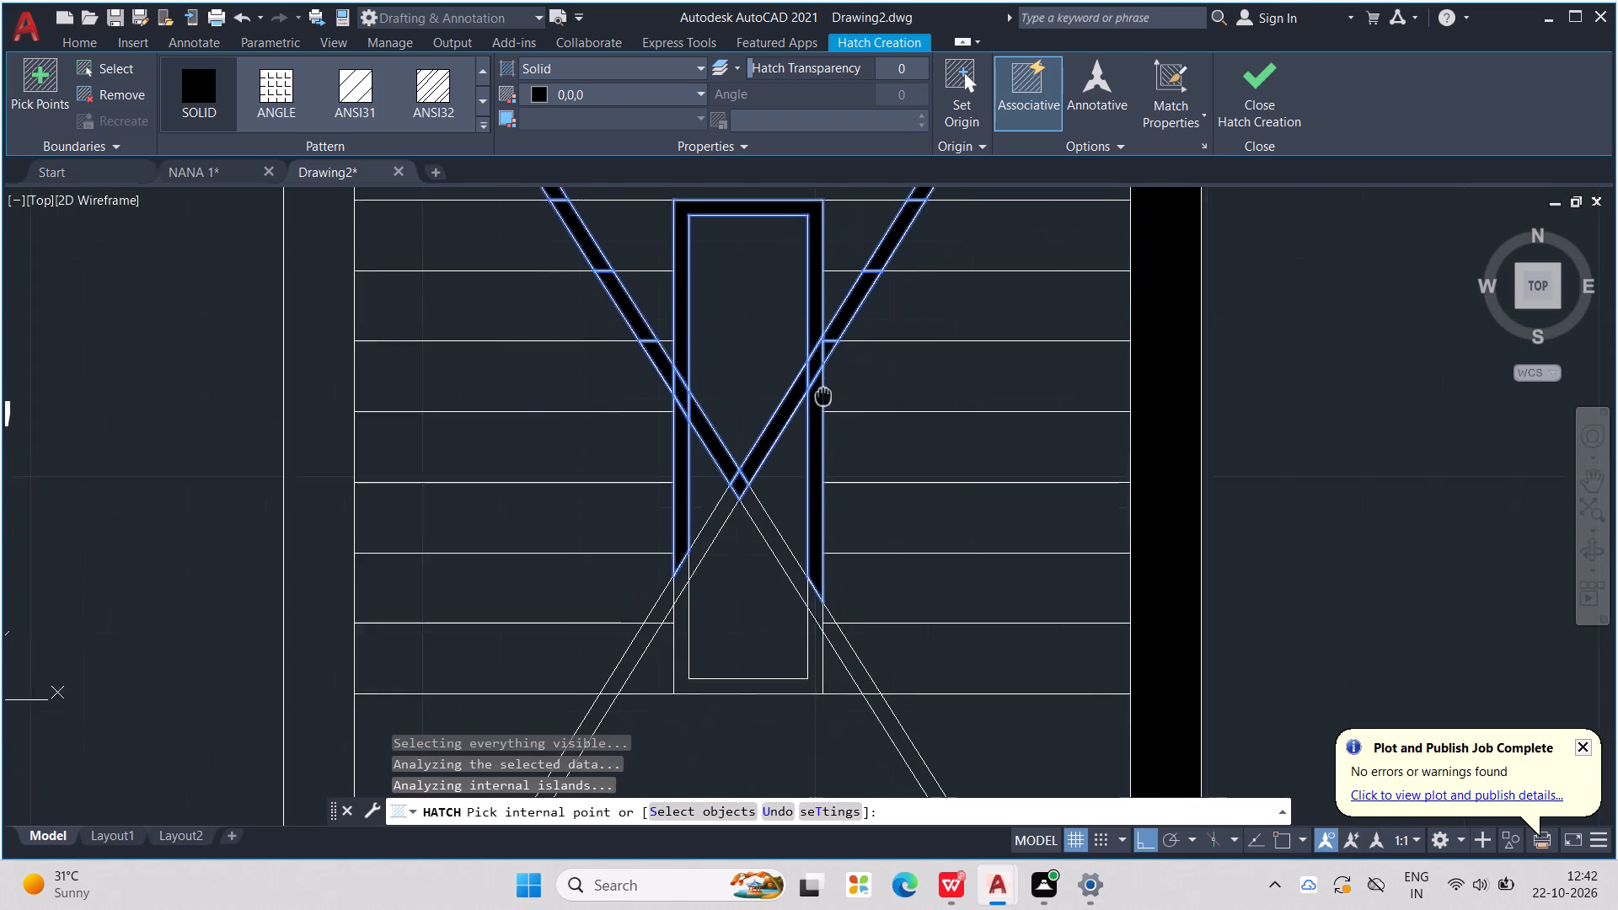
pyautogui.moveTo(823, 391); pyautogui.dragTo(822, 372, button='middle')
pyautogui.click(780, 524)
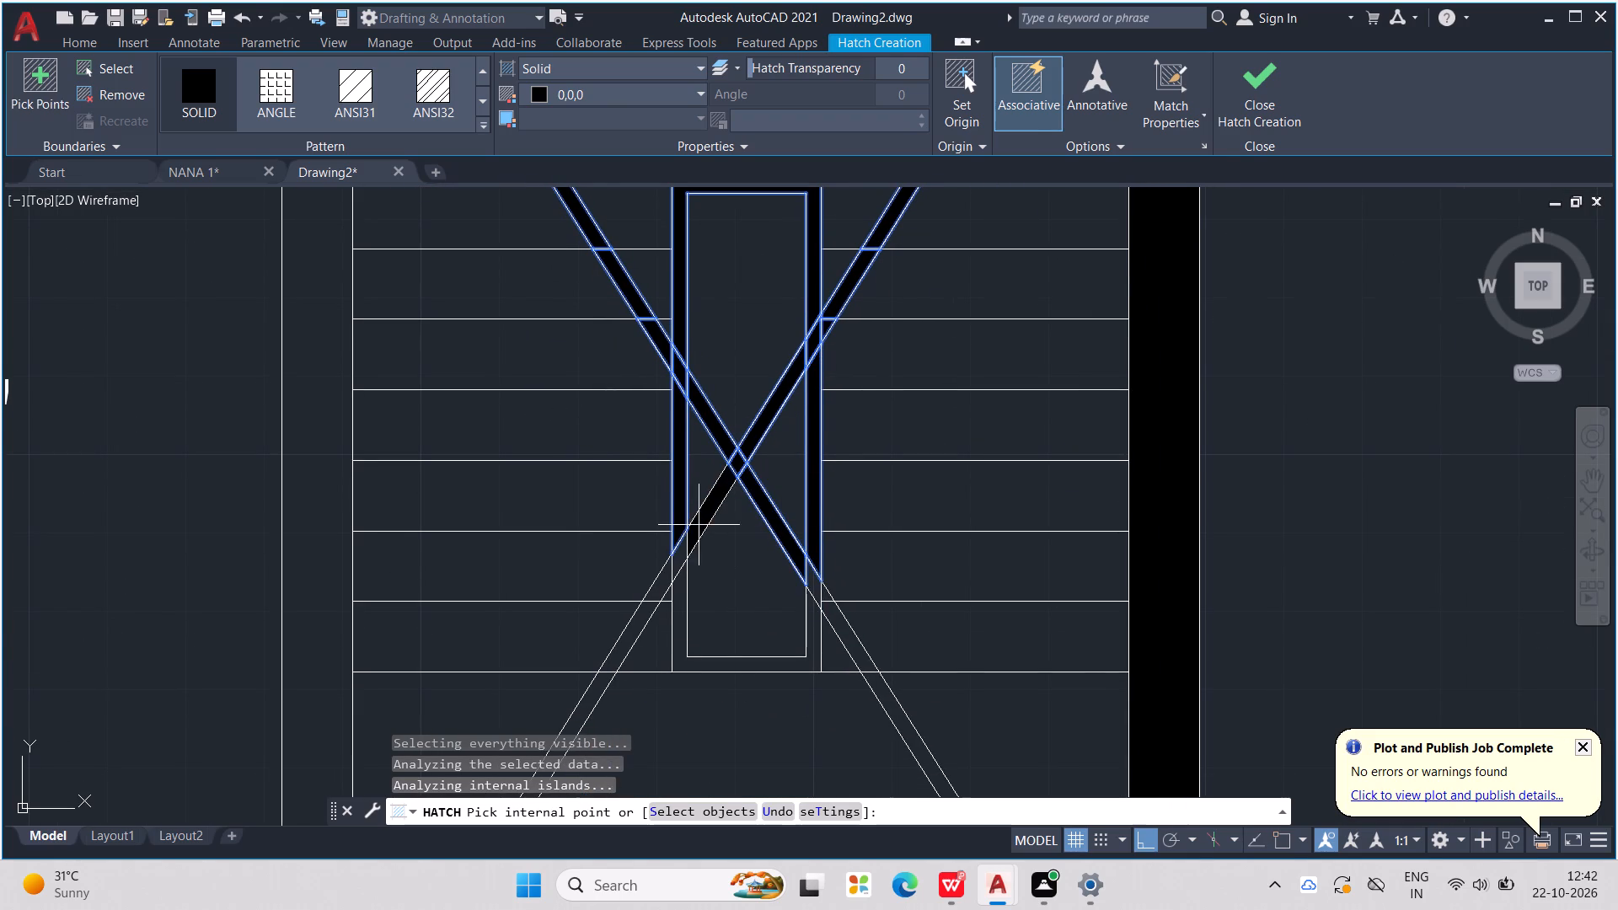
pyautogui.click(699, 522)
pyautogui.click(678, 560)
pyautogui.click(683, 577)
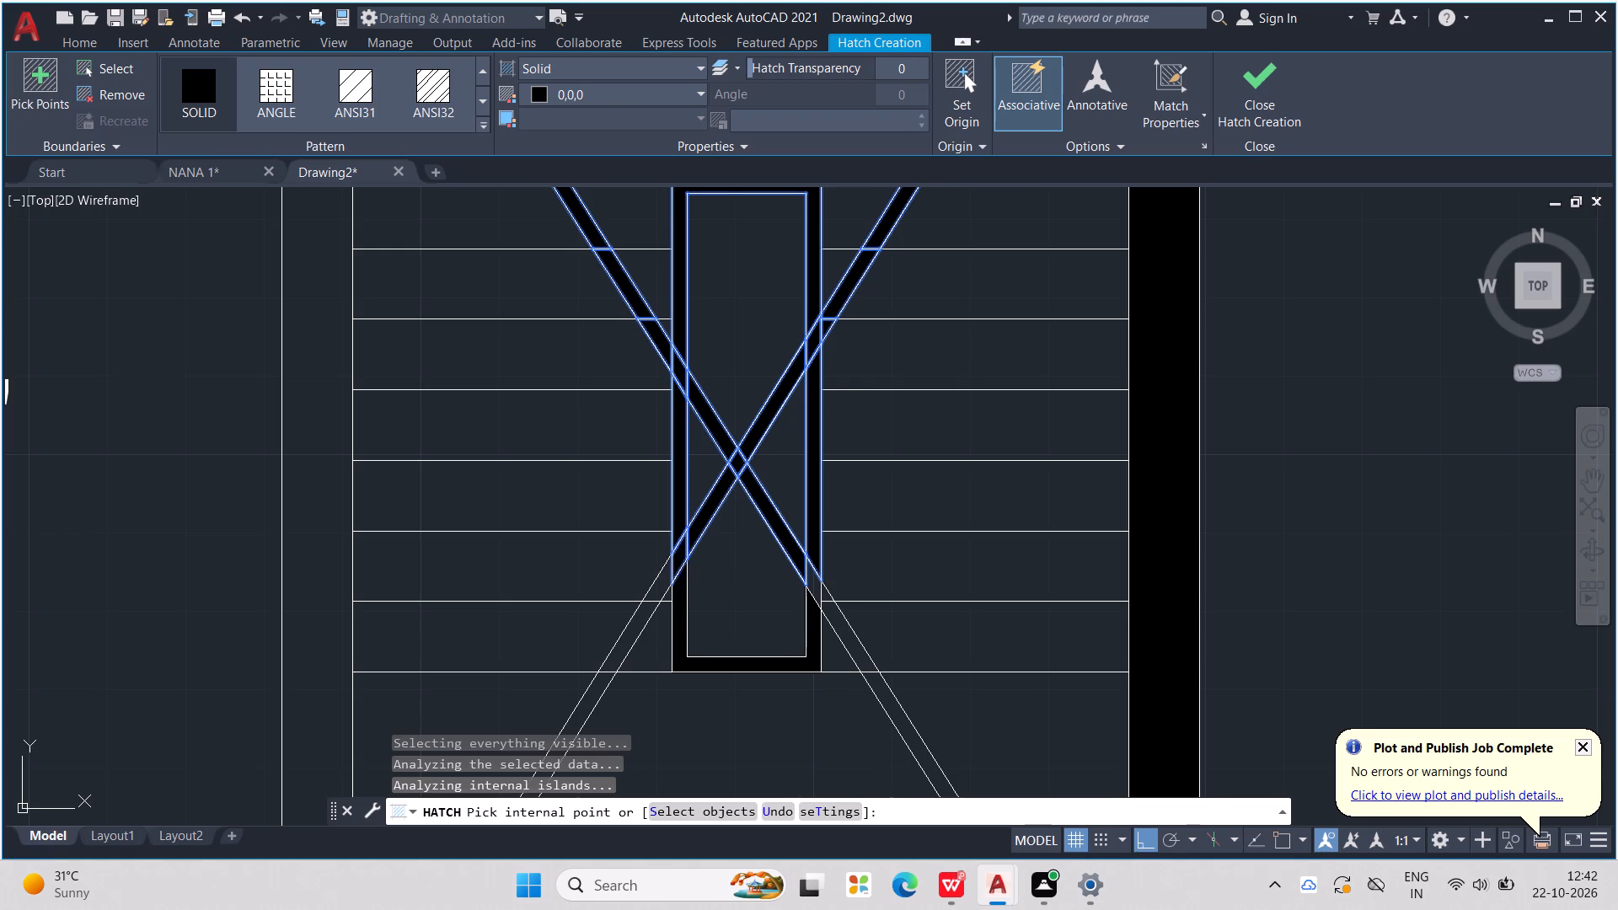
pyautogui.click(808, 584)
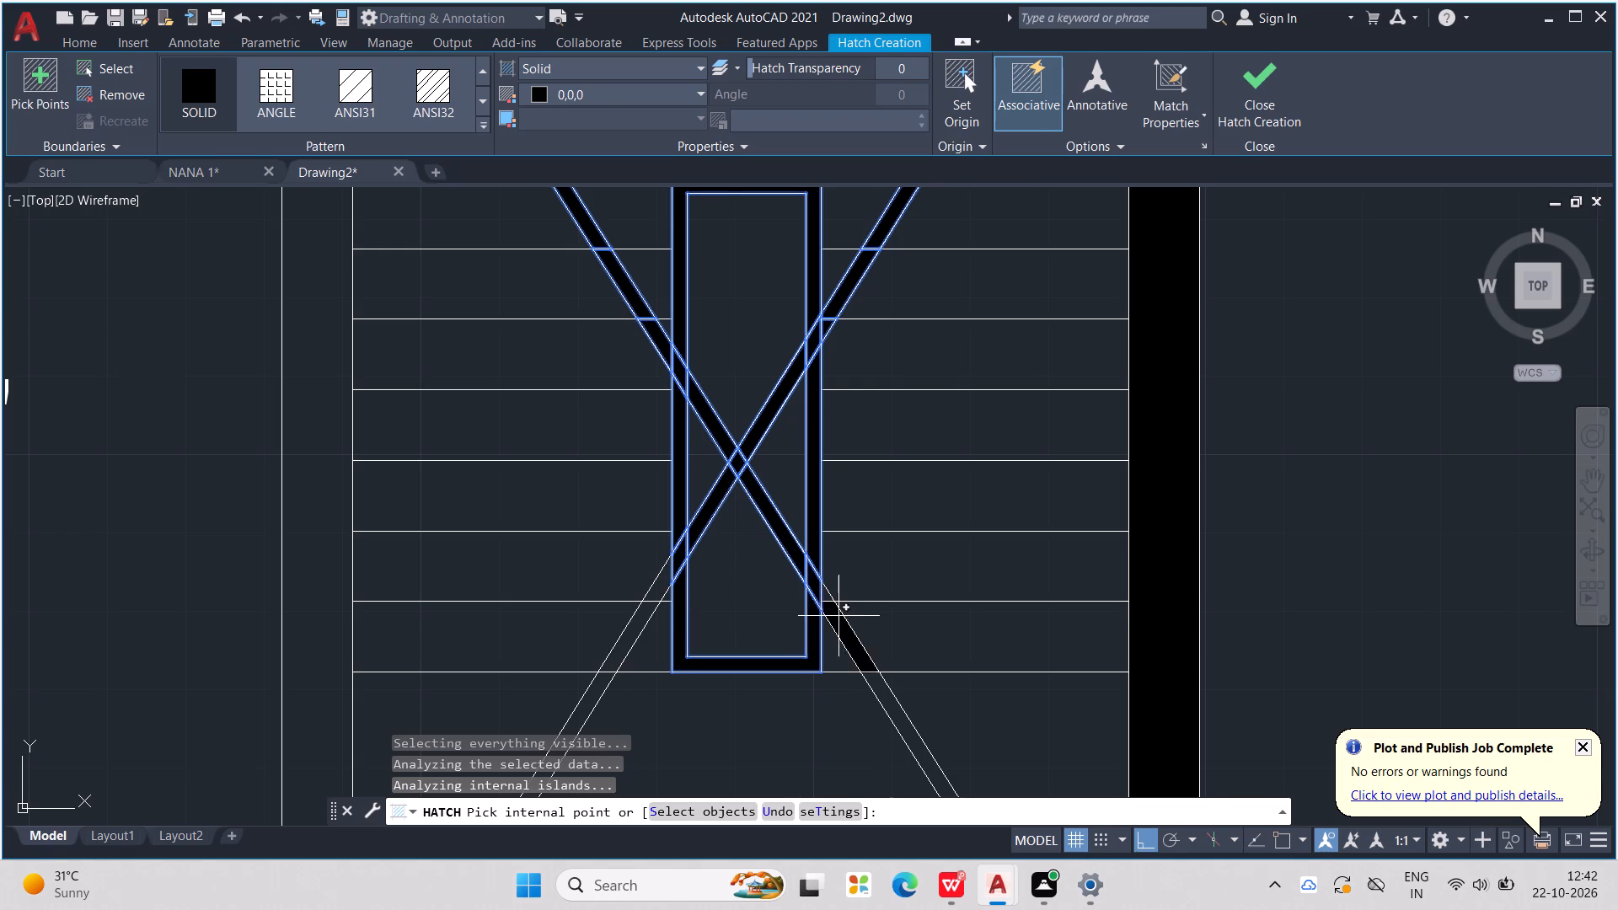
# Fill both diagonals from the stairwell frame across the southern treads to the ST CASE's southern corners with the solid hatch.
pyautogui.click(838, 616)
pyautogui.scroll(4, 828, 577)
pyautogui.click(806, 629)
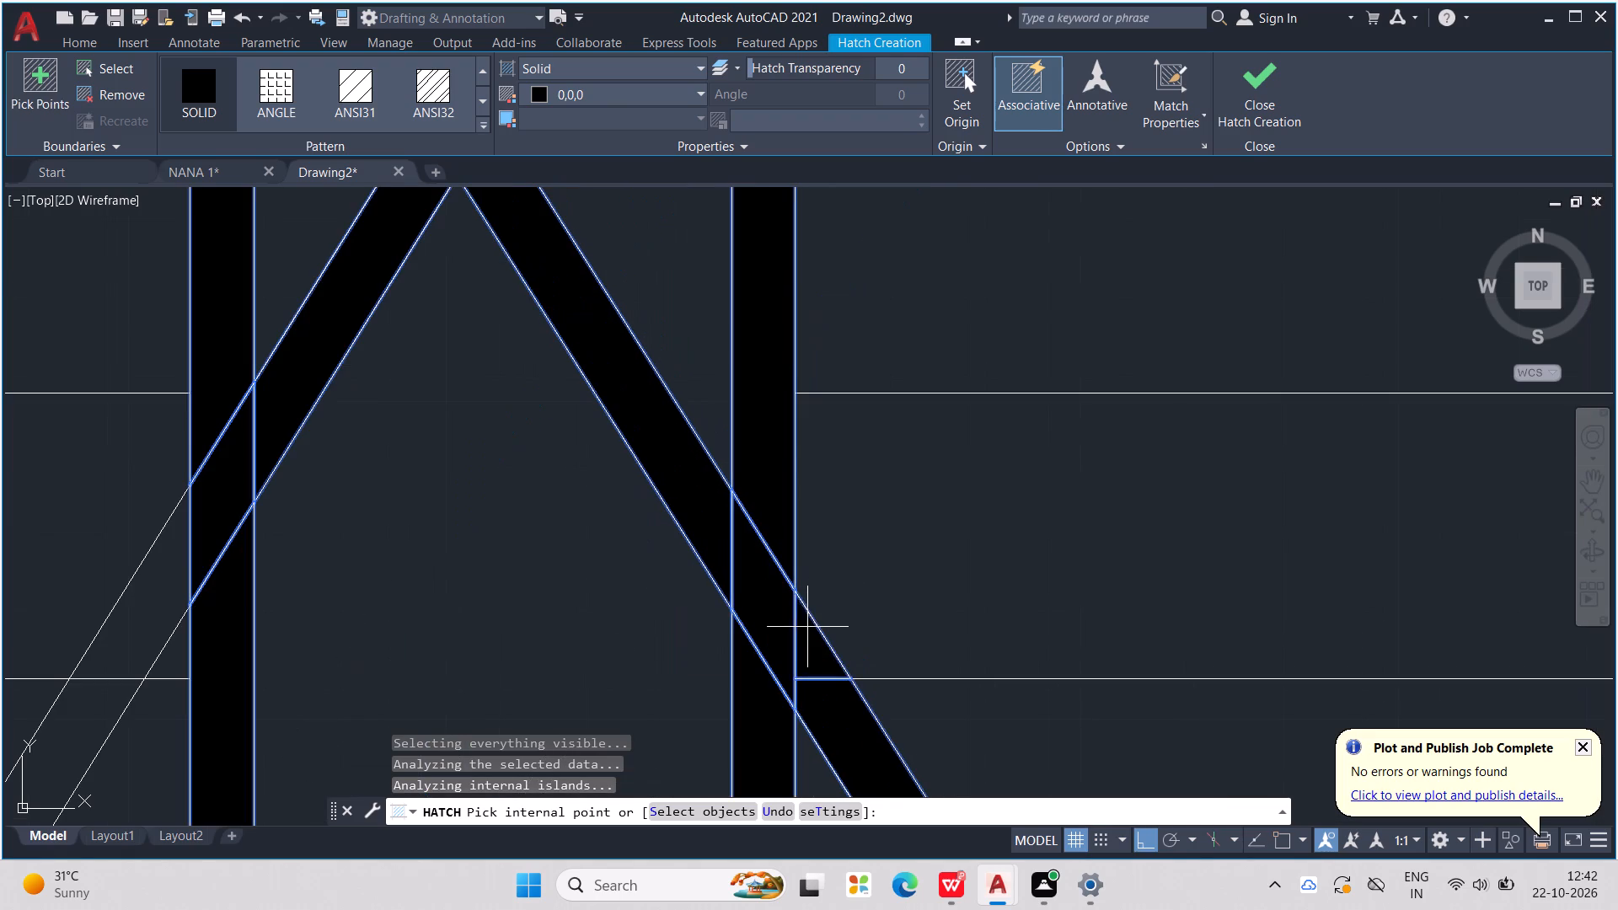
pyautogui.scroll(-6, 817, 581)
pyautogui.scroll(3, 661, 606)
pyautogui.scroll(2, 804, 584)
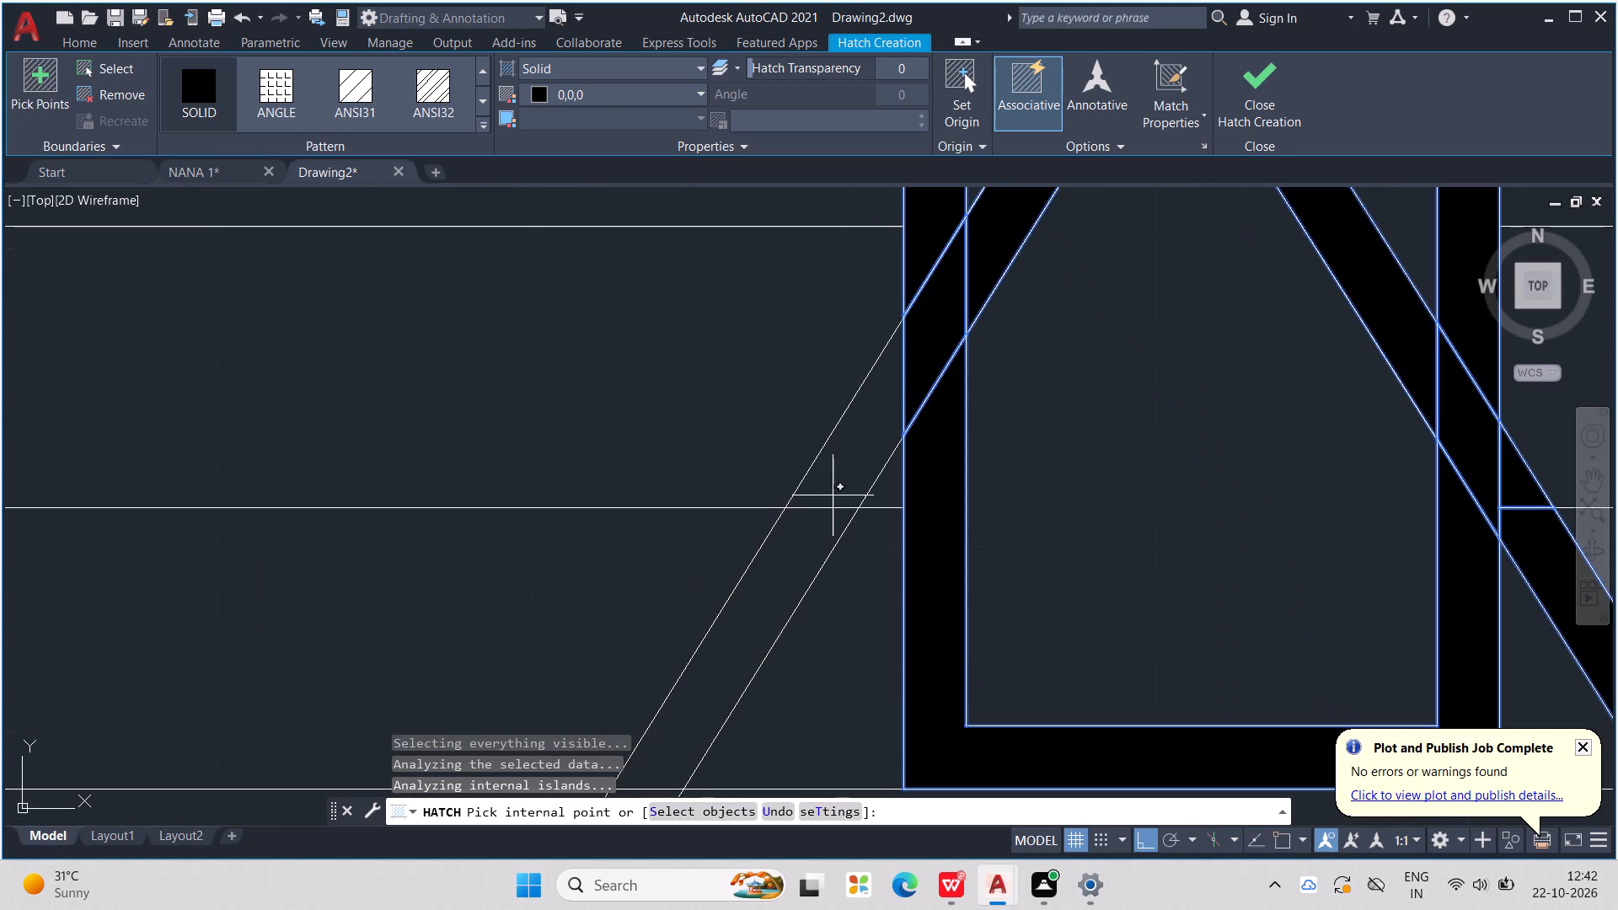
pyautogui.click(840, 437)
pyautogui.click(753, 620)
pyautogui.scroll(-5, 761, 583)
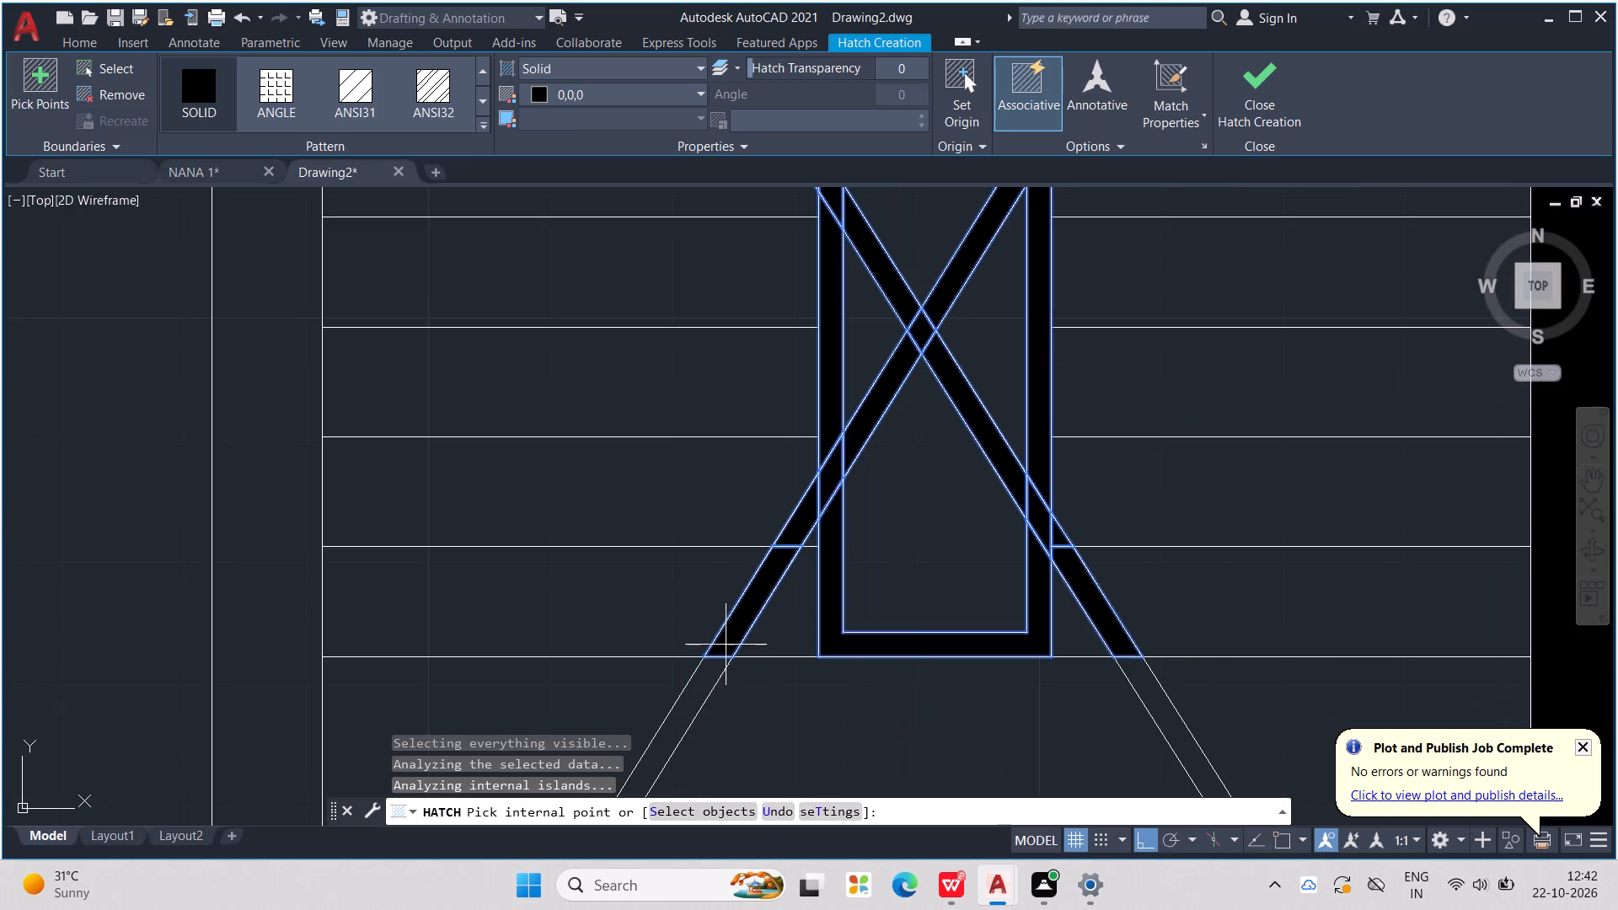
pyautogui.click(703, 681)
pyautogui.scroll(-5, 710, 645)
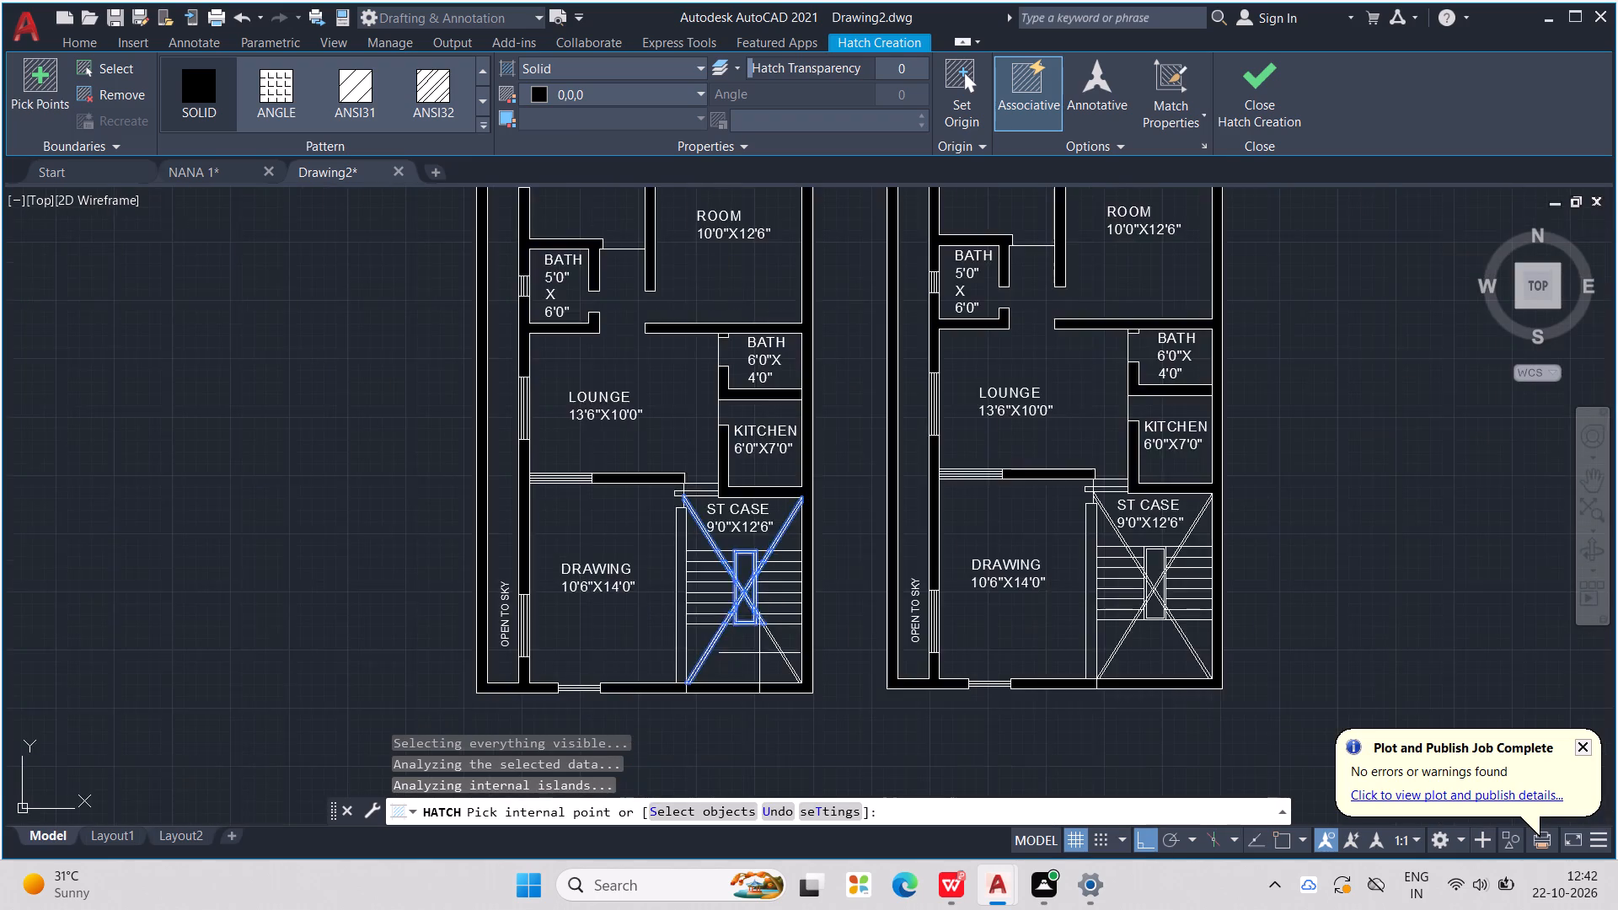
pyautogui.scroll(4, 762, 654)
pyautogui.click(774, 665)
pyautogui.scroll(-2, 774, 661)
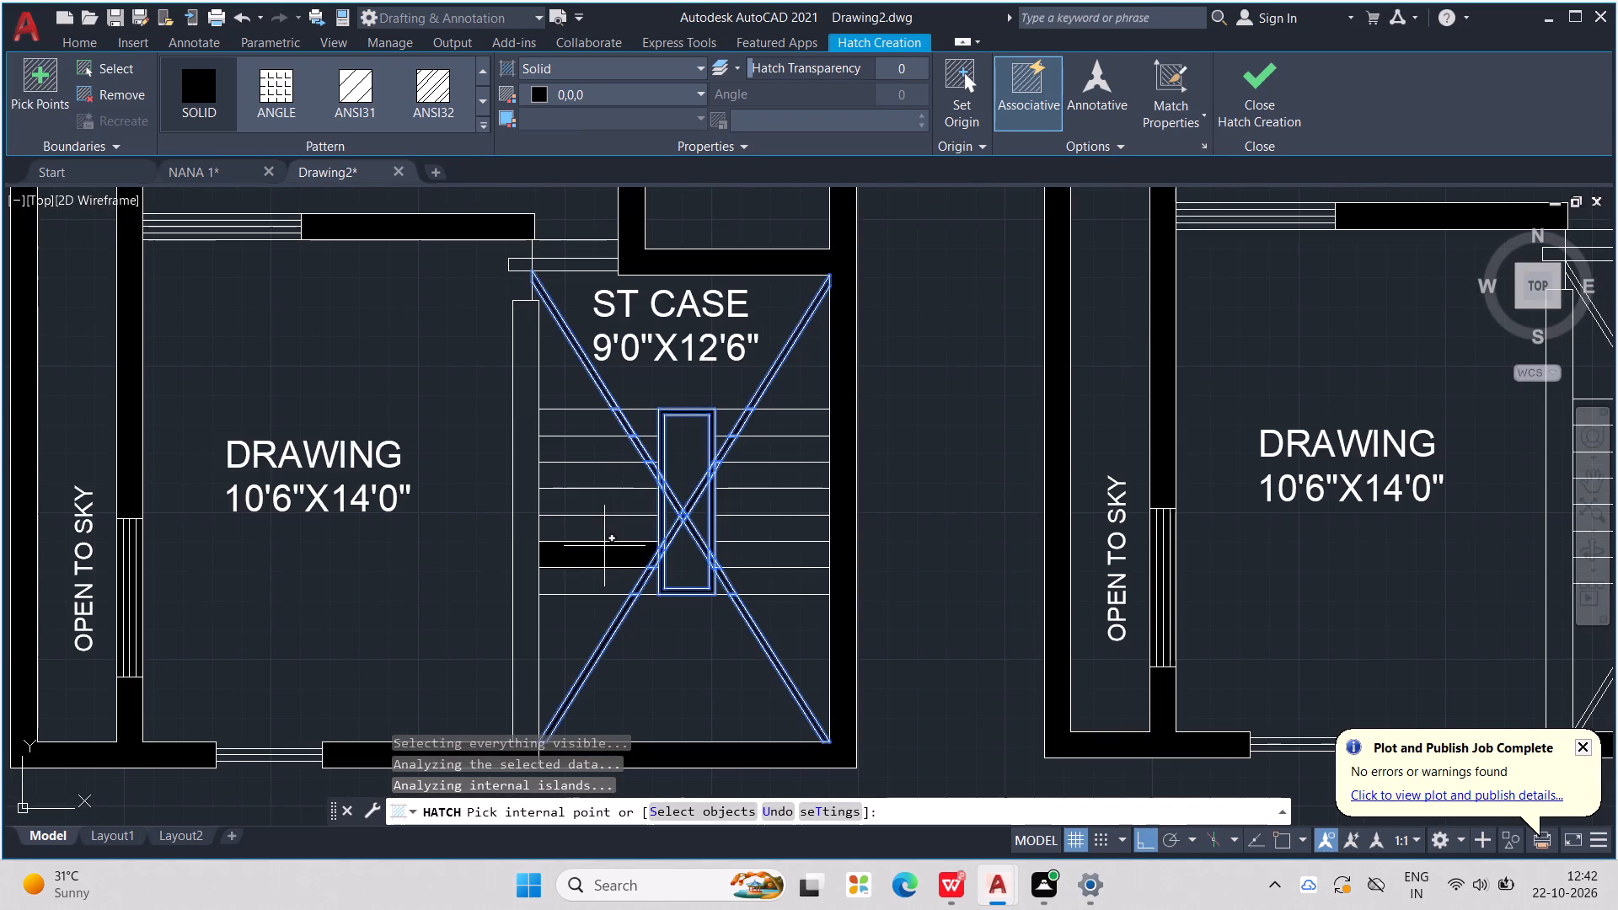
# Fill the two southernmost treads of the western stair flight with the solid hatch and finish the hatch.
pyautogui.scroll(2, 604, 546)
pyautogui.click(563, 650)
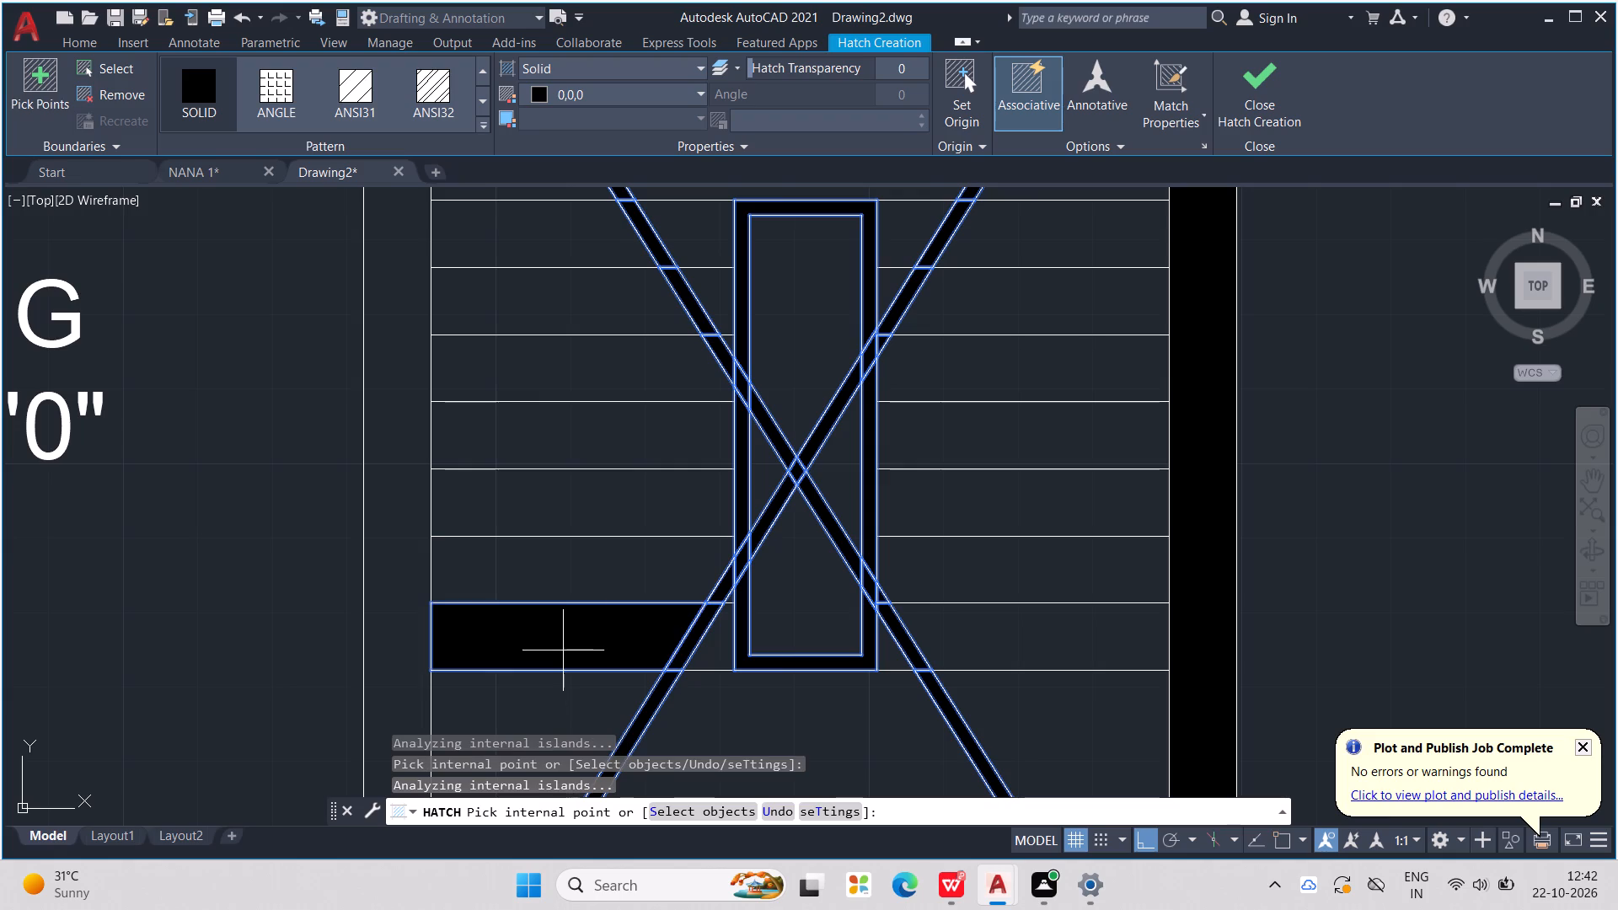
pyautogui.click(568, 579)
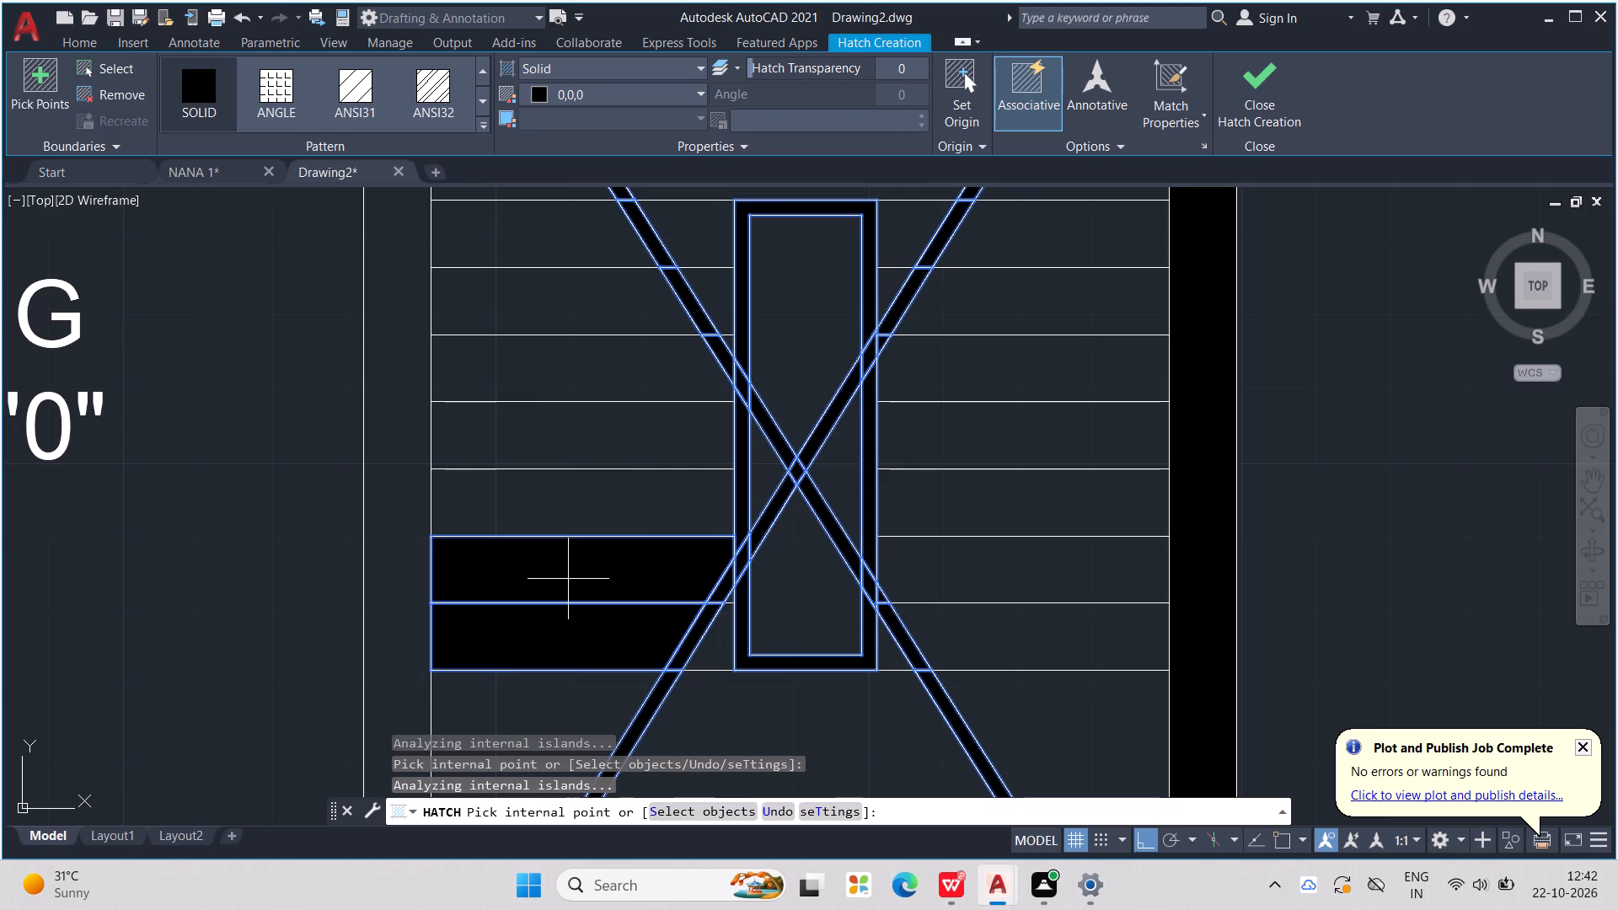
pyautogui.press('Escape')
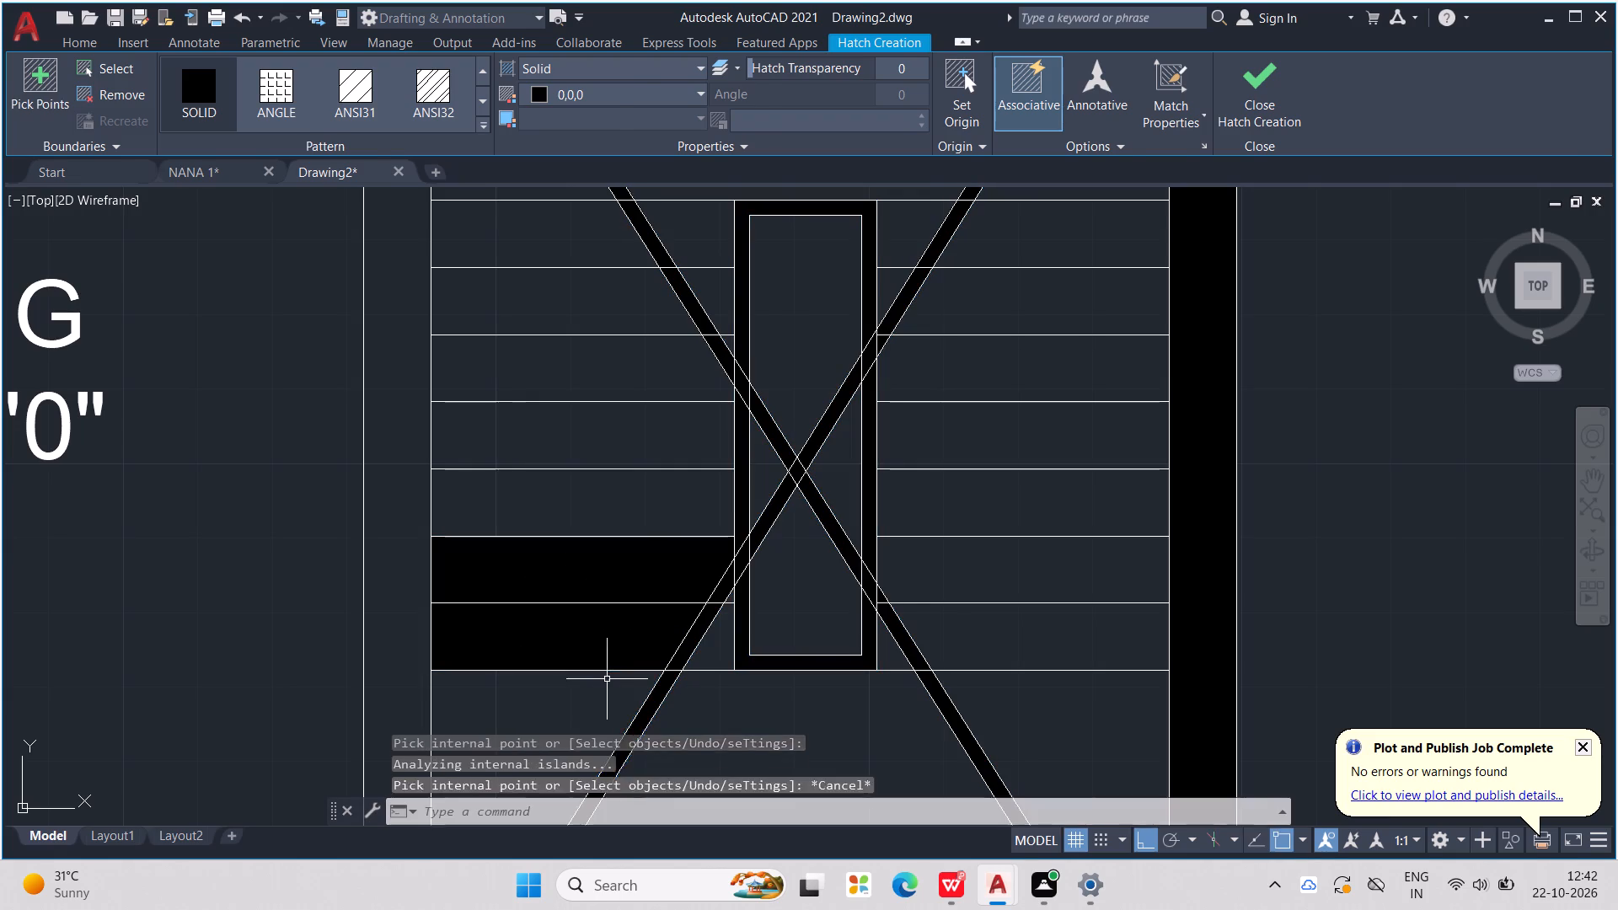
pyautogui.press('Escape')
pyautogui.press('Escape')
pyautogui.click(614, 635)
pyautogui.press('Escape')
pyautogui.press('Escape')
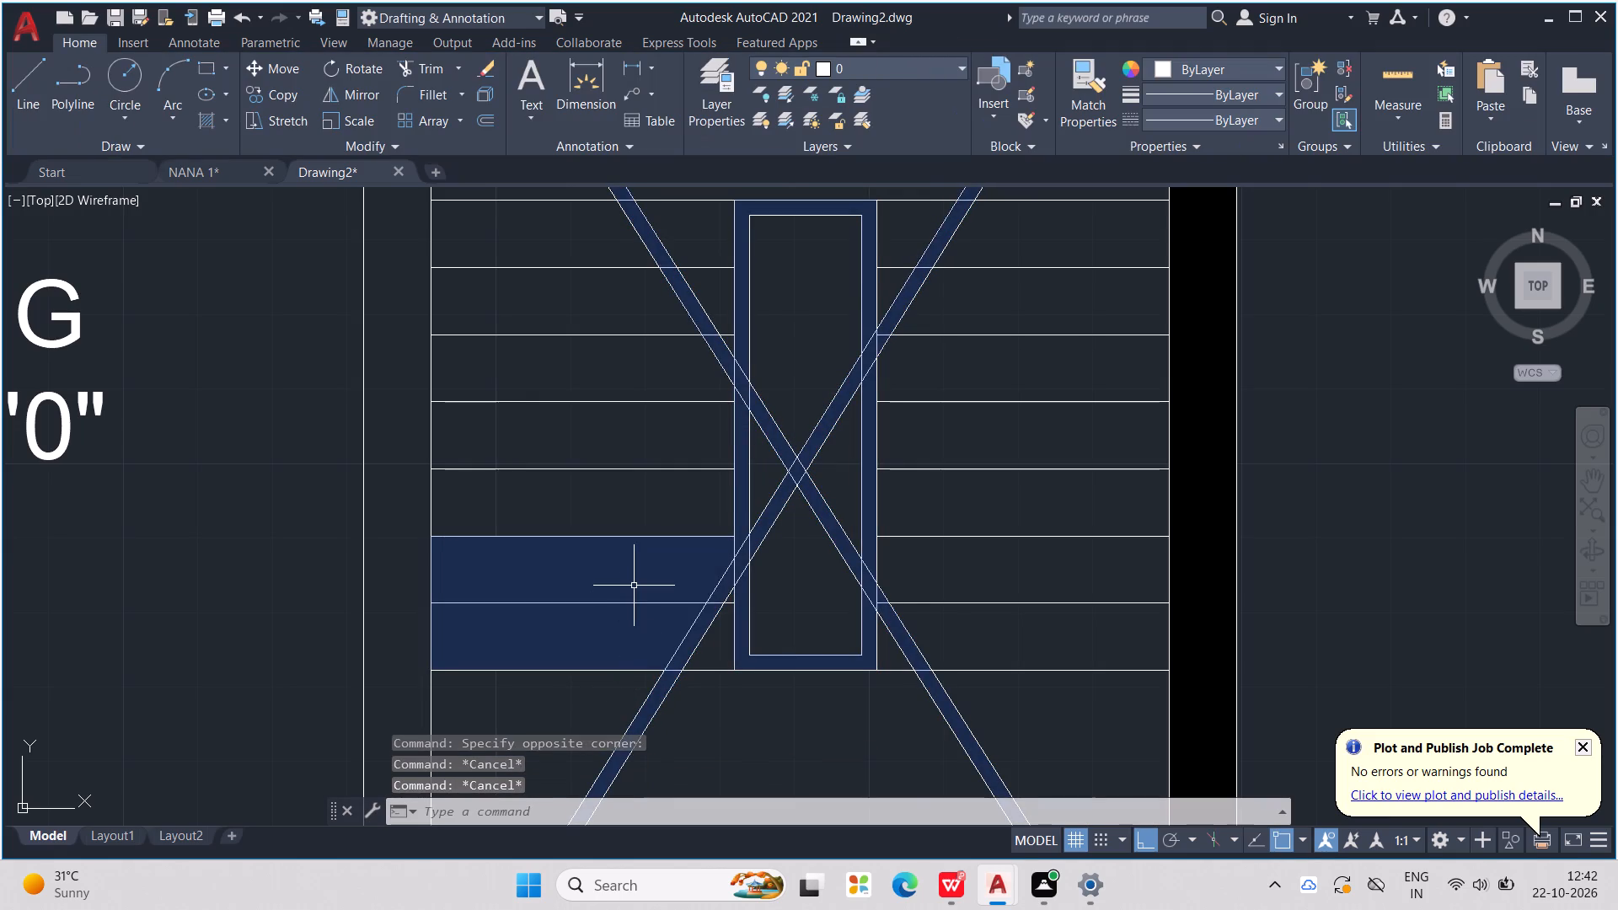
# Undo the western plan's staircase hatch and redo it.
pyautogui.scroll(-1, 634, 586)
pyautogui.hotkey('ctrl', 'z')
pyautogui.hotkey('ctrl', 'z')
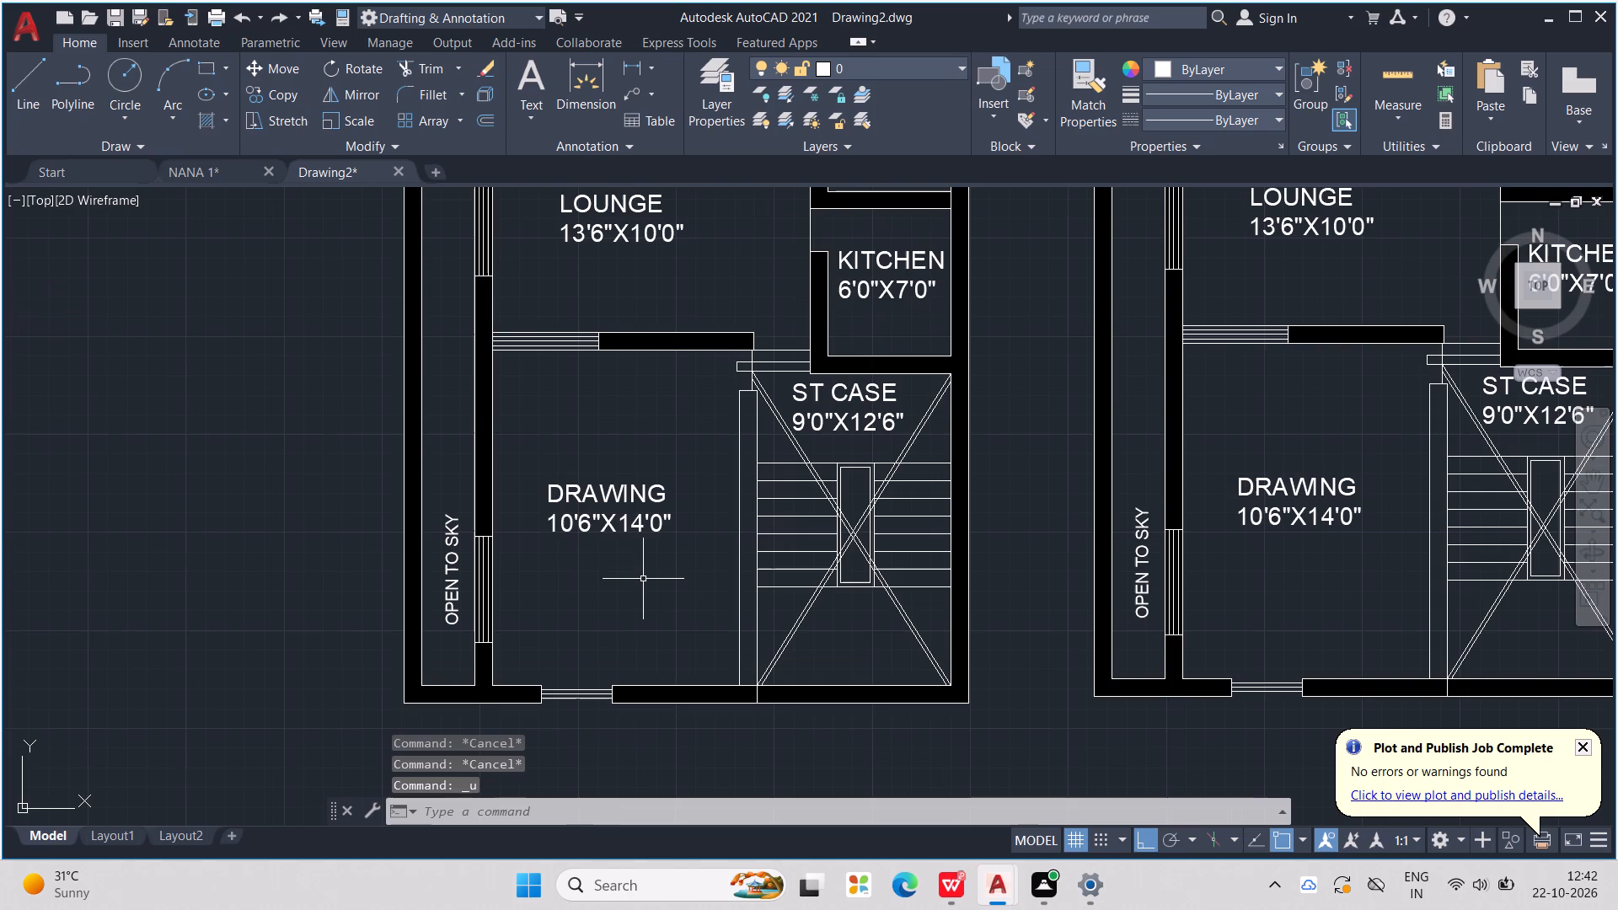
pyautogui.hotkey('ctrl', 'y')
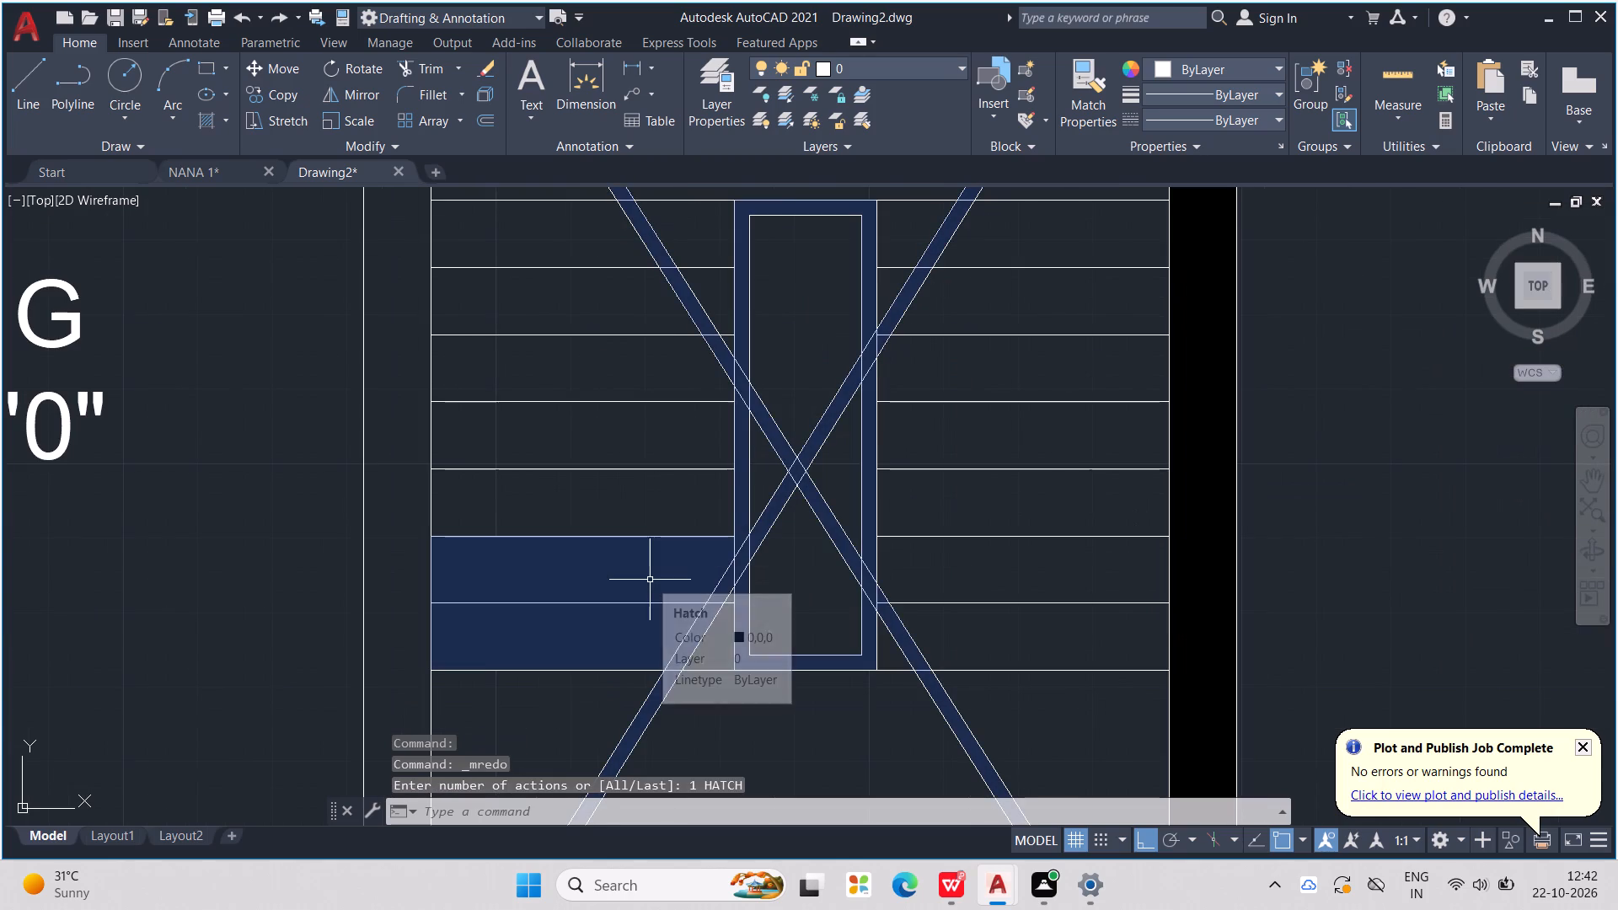
# Erase the entire solid hatch from the western plan's staircase.
pyautogui.press('Escape')
pyautogui.press('Escape')
pyautogui.click(638, 577)
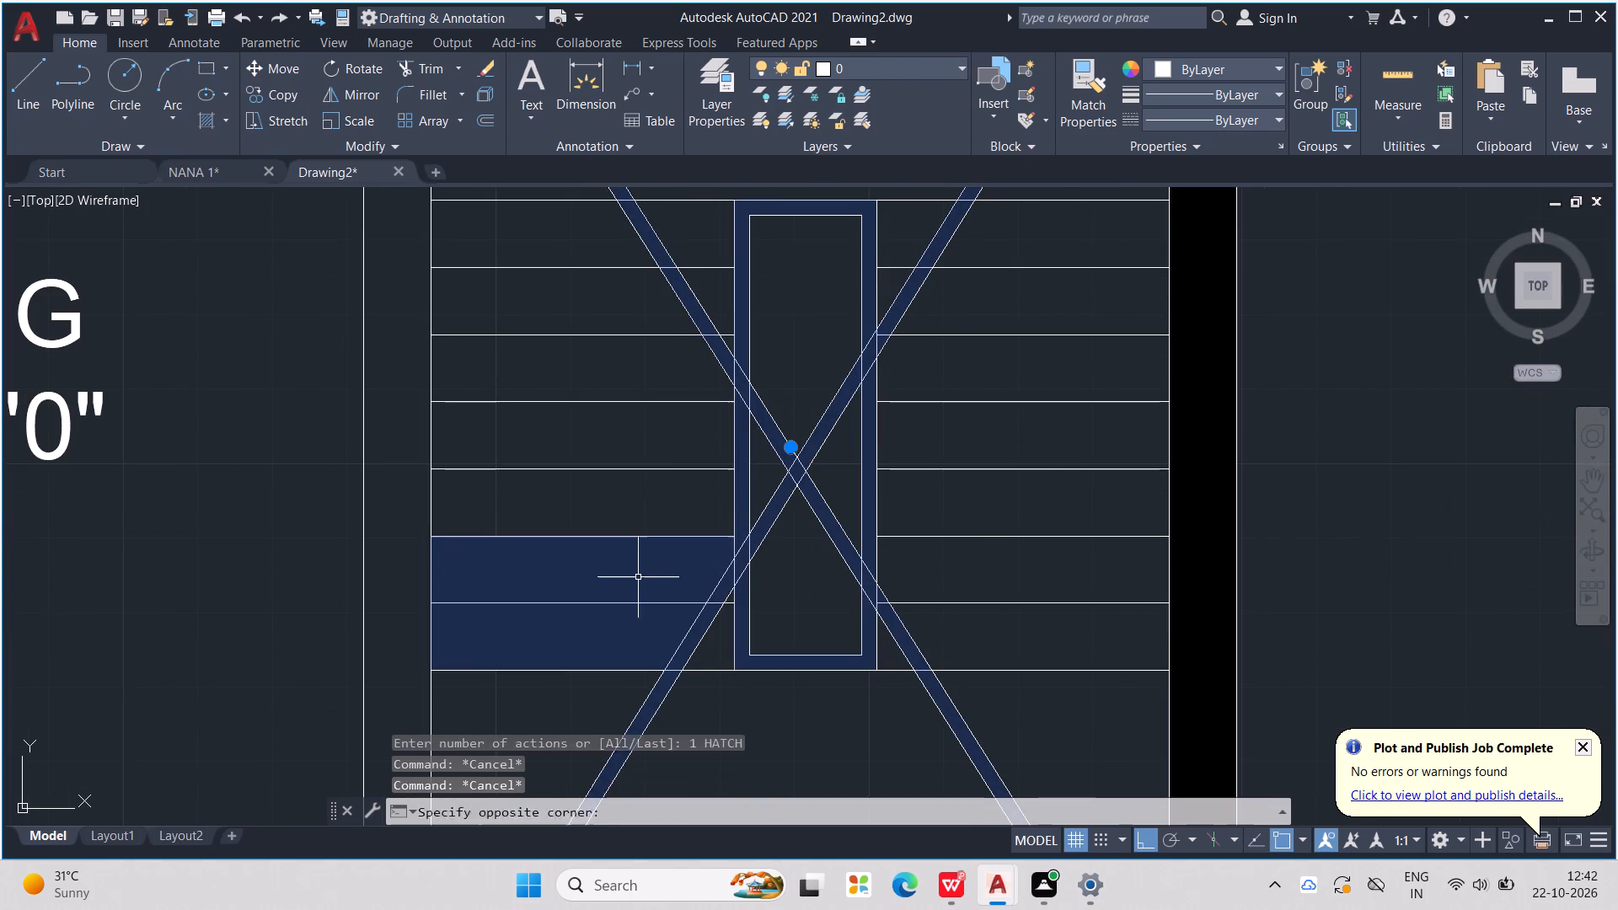
pyautogui.press('Delete')
pyautogui.press('Escape')
pyautogui.press('Escape')
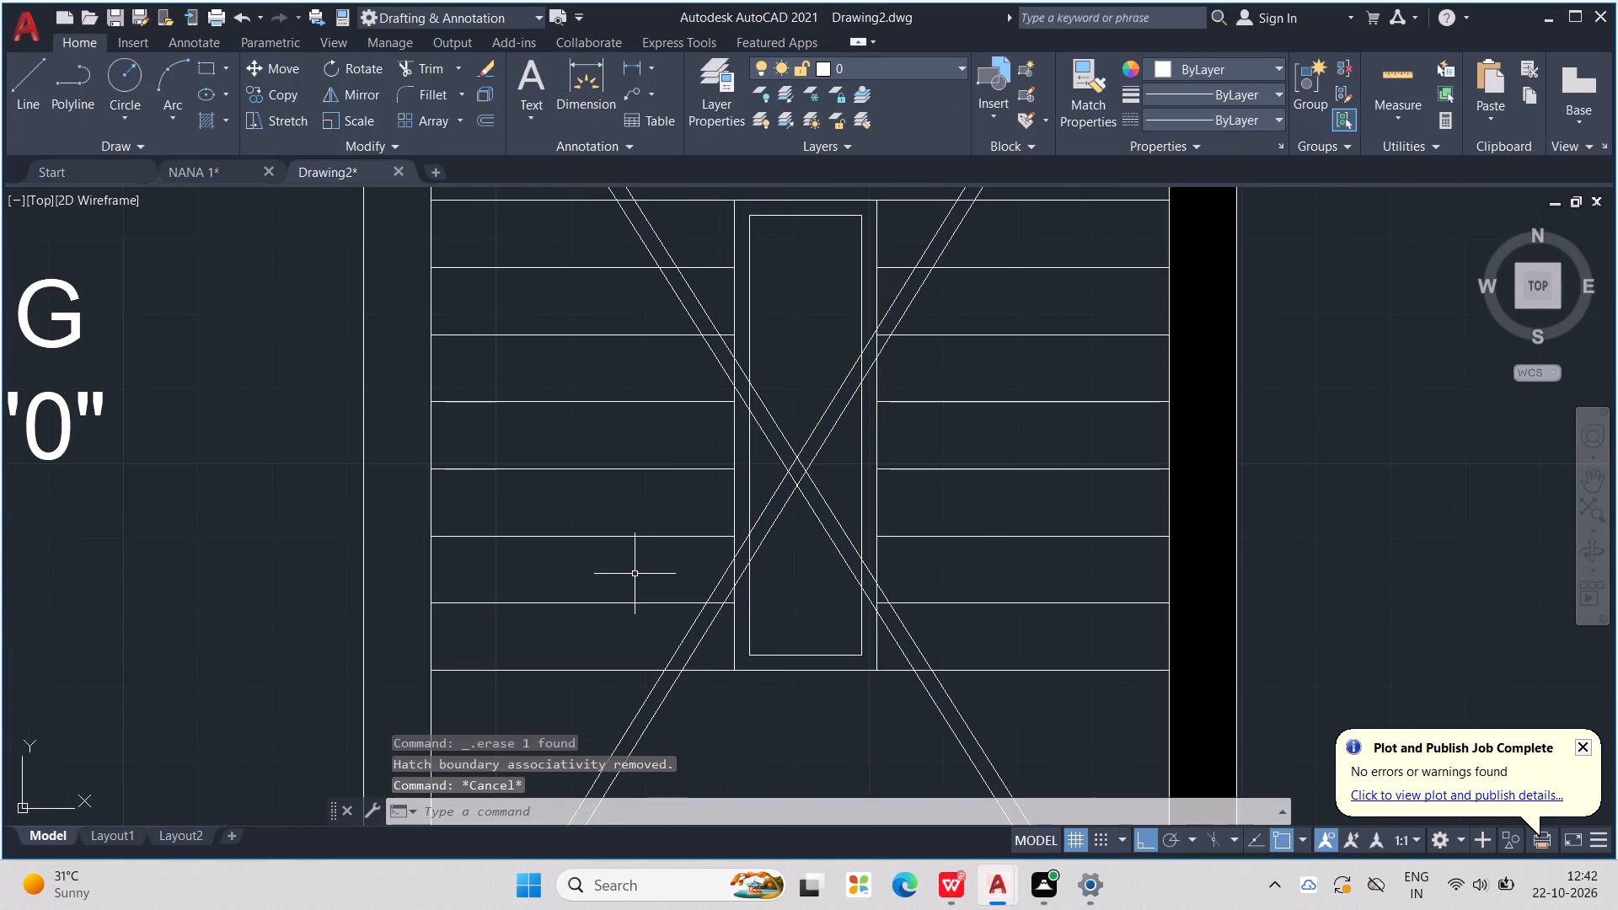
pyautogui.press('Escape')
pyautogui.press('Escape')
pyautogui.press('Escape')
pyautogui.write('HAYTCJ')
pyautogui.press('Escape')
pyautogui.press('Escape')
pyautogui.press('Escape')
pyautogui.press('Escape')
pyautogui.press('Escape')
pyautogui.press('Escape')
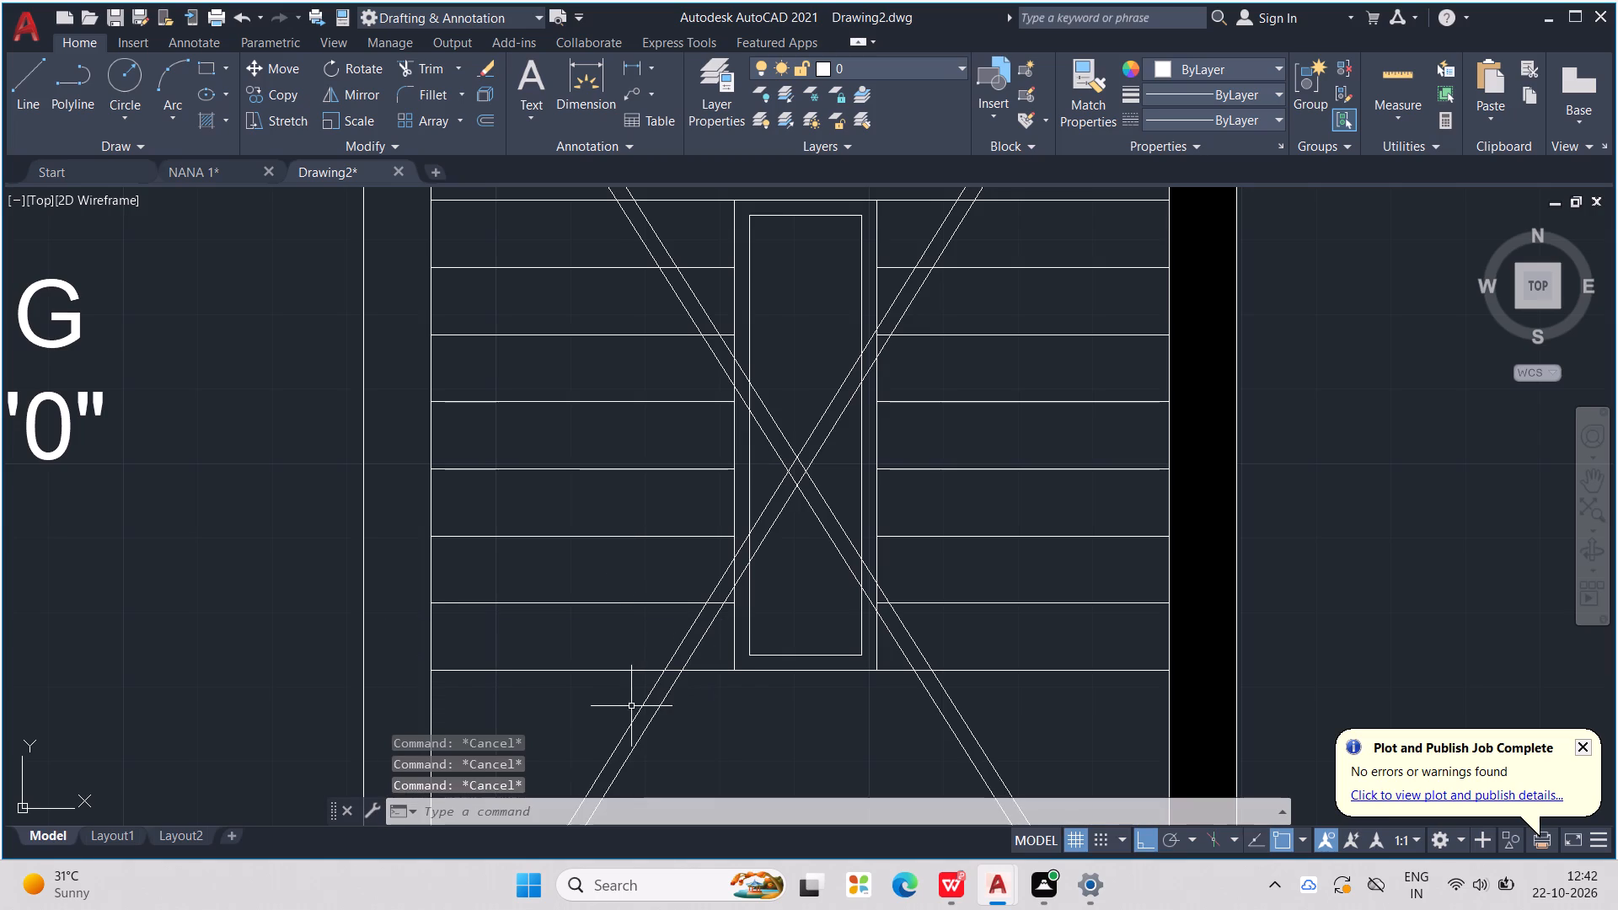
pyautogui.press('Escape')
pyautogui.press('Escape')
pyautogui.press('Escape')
# Draw a line 1" north of the western flight's southernmost stair line, from its west end to the stairwell frame, closing down at both ends.
pyautogui.press('l')
pyautogui.press('Return')
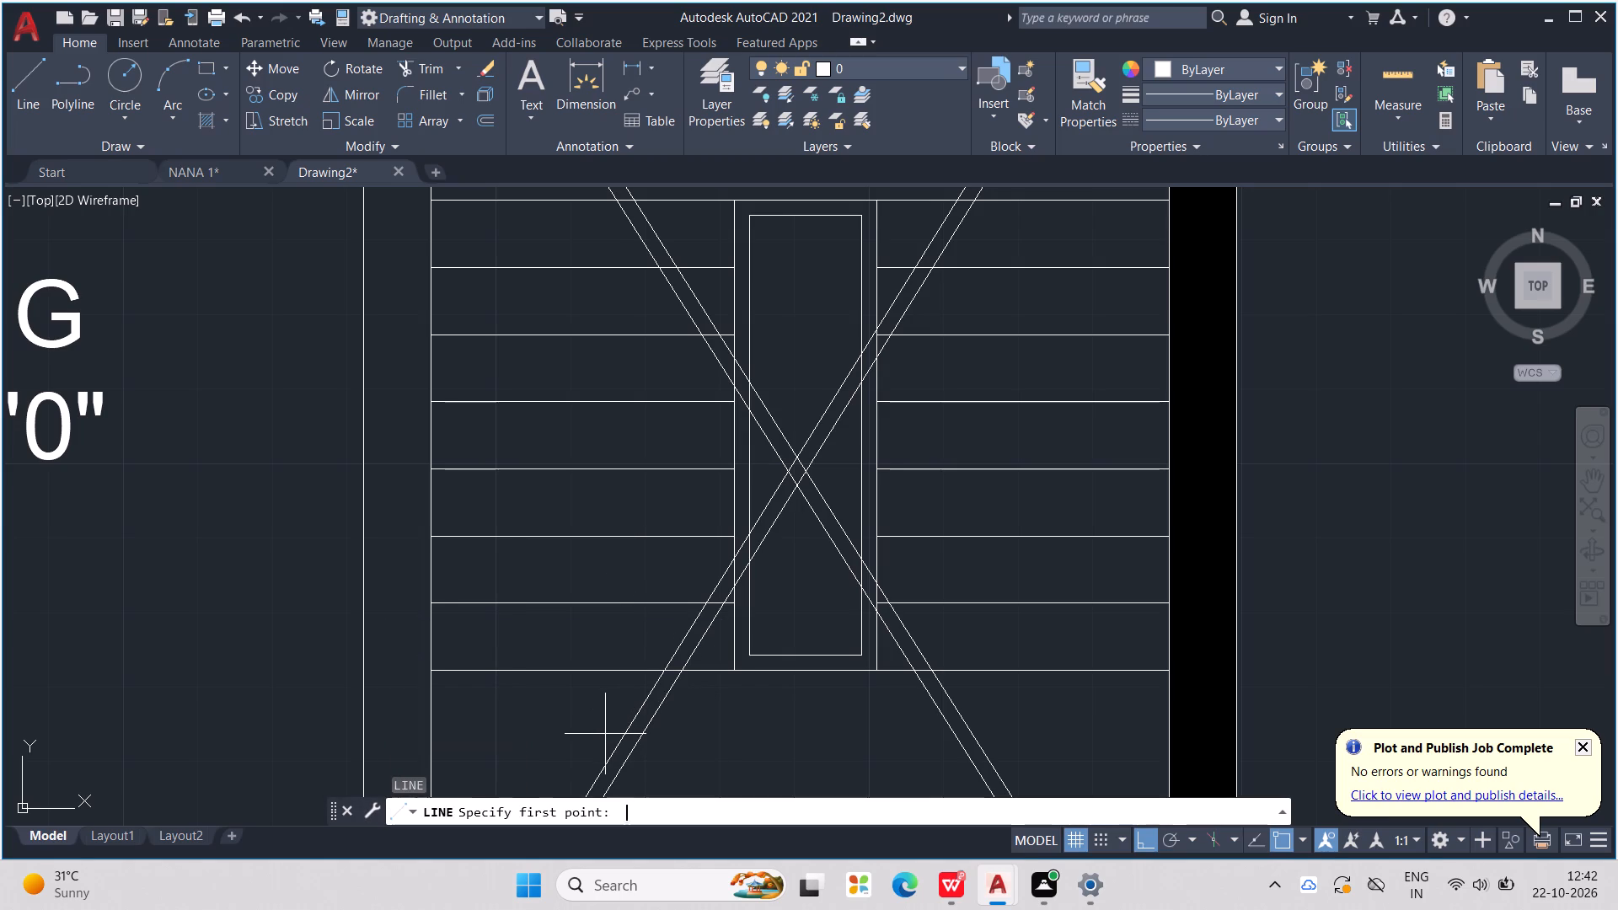
pyautogui.click(434, 673)
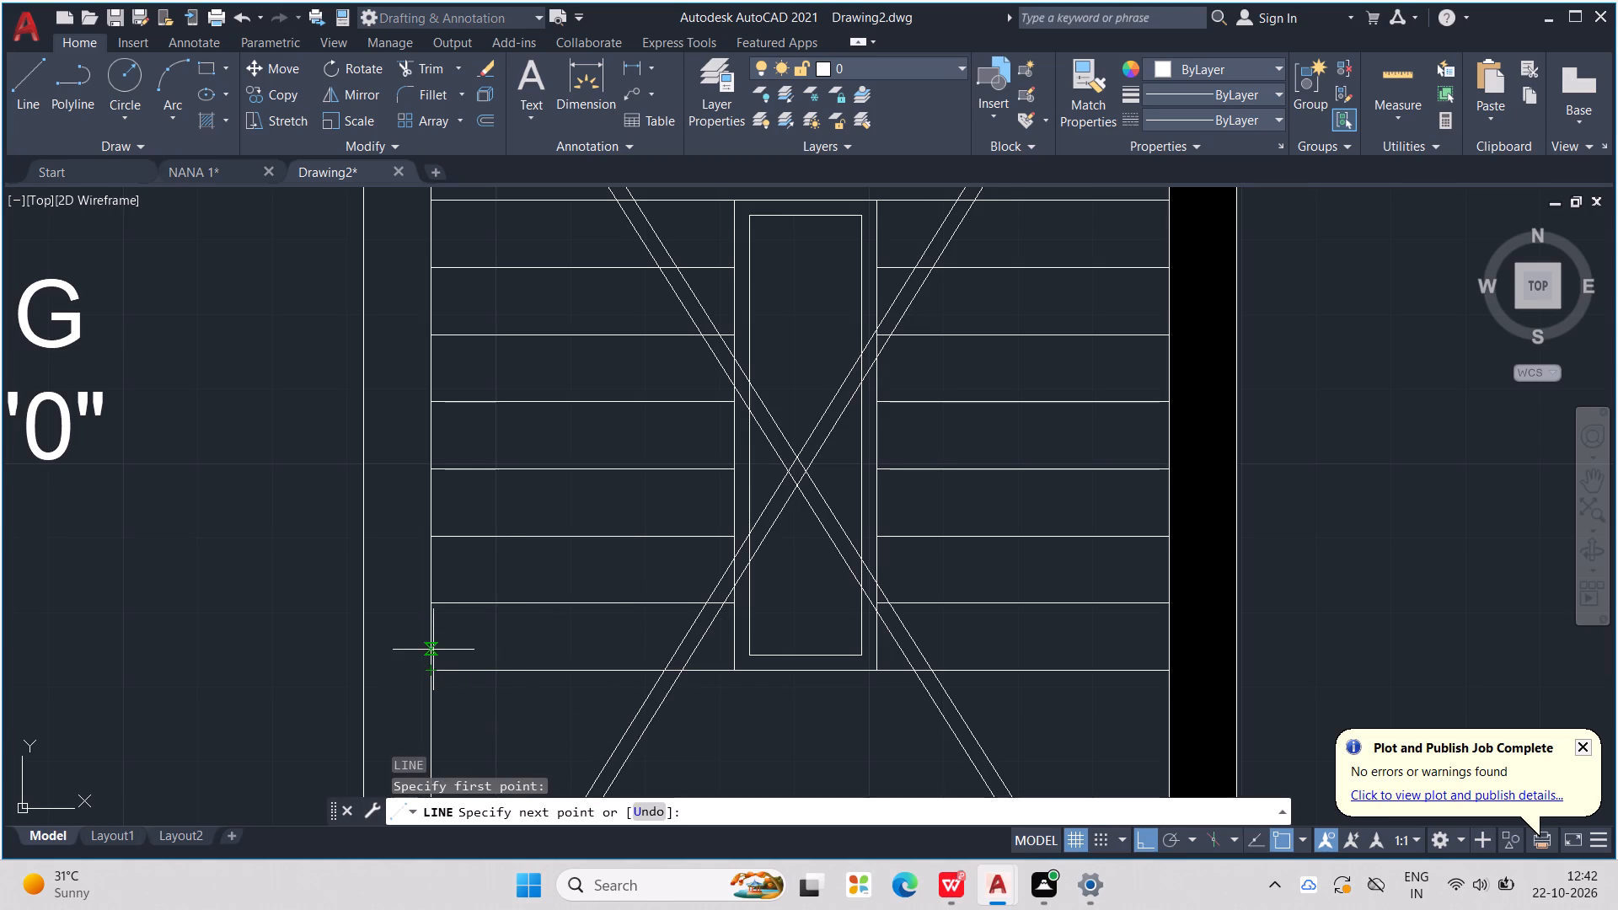
pyautogui.write('1"')
pyautogui.press('Return')
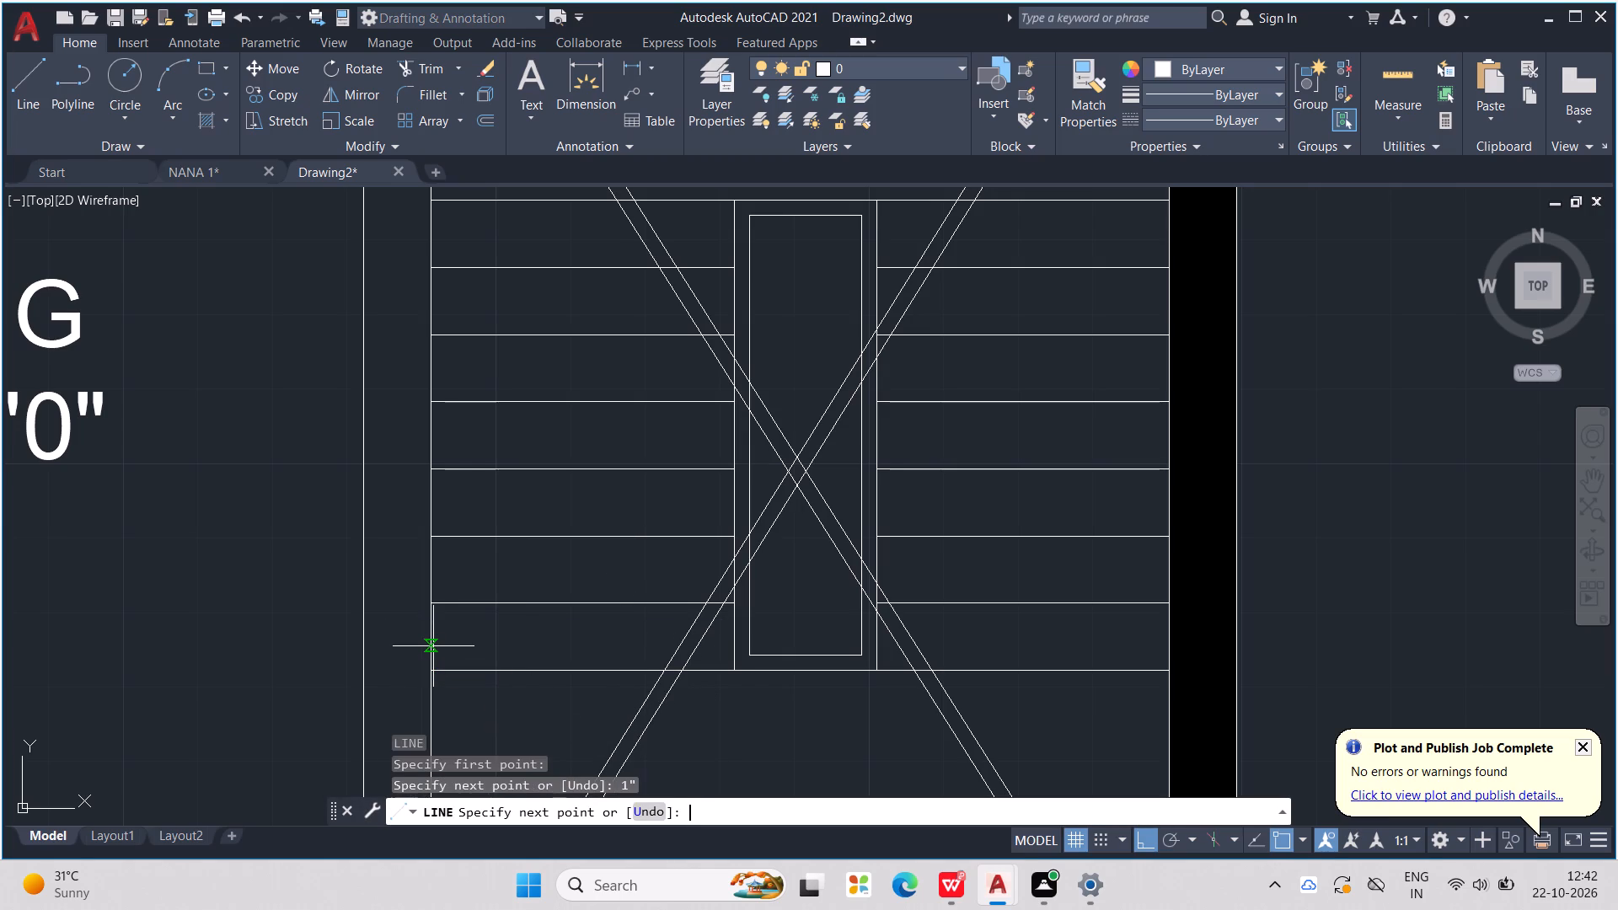
pyautogui.scroll(2, 722, 654)
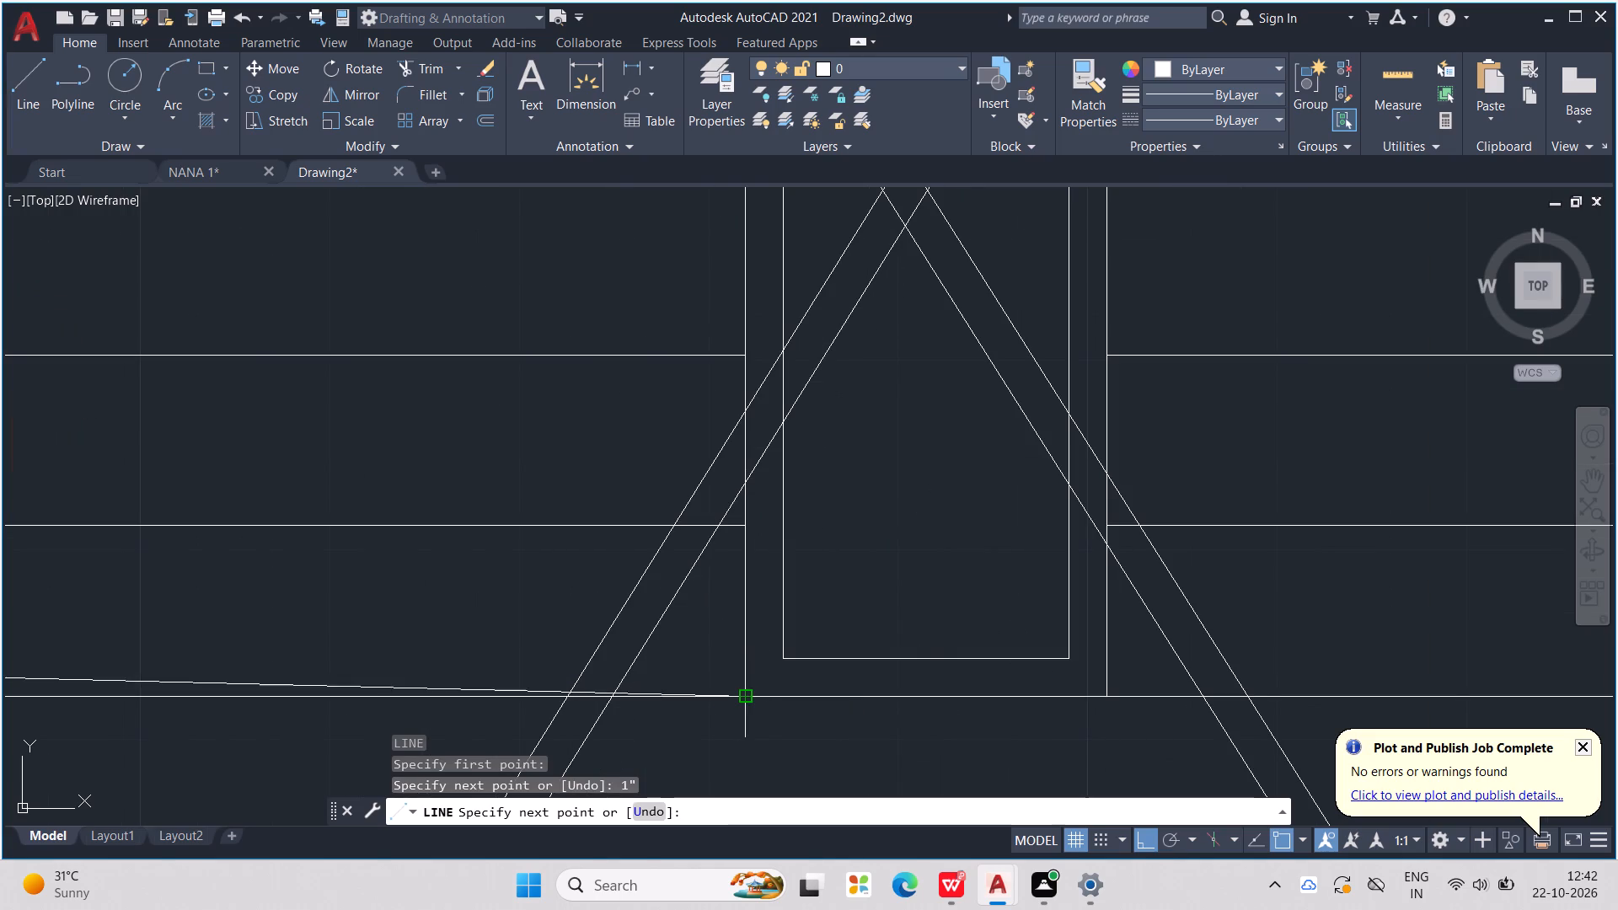
pyautogui.click(751, 693)
pyautogui.press('z')
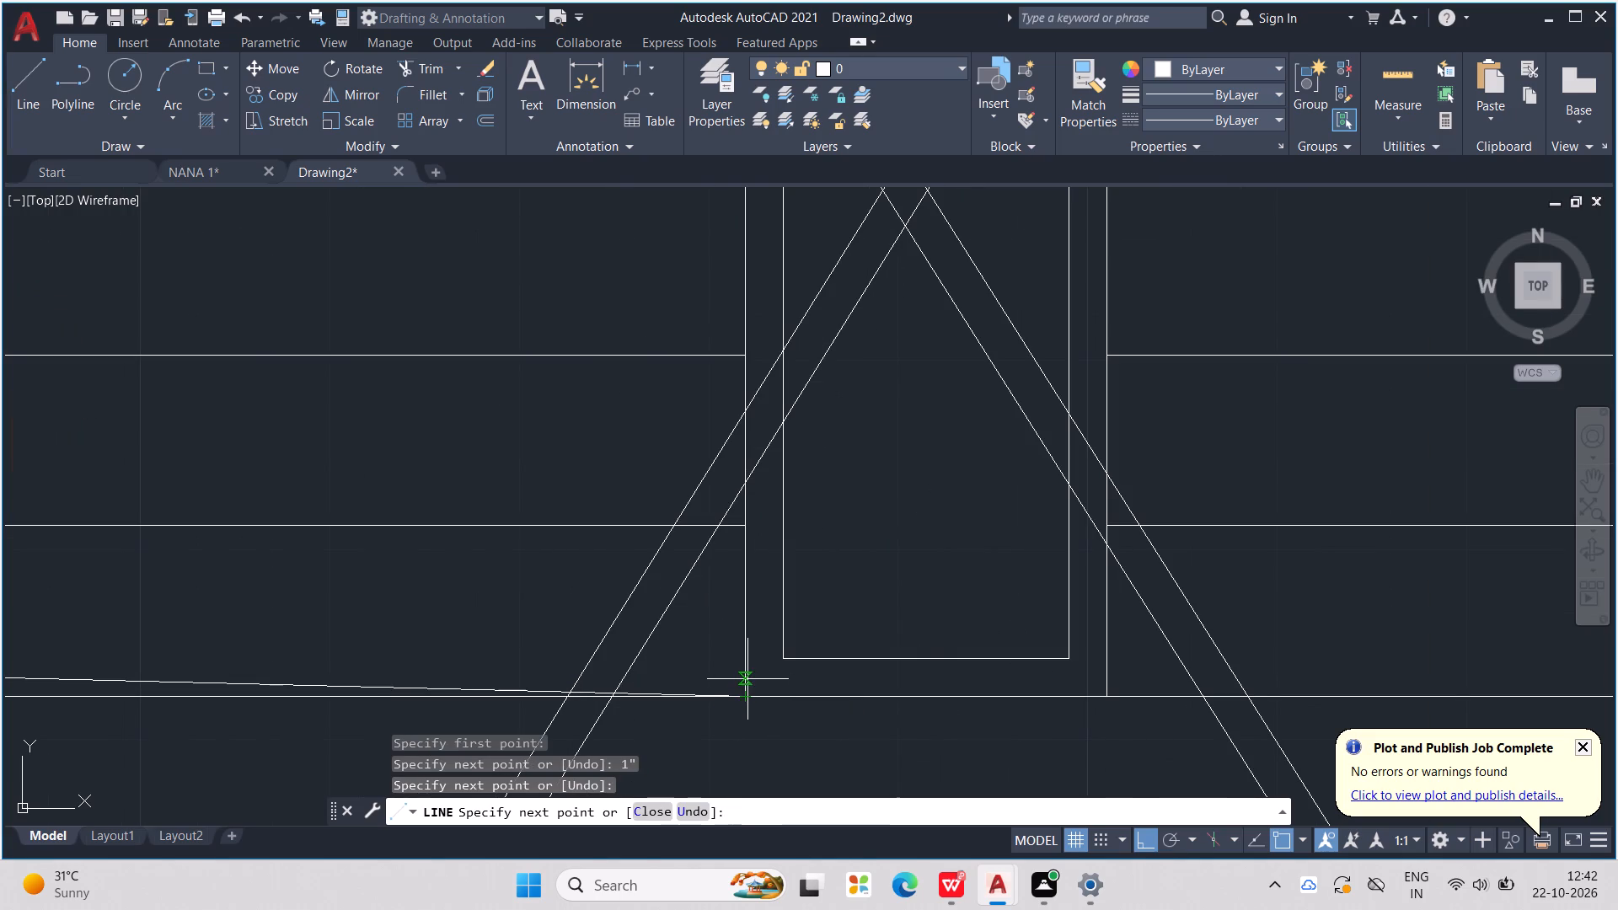
pyautogui.hotkey('ctrl', 'z')
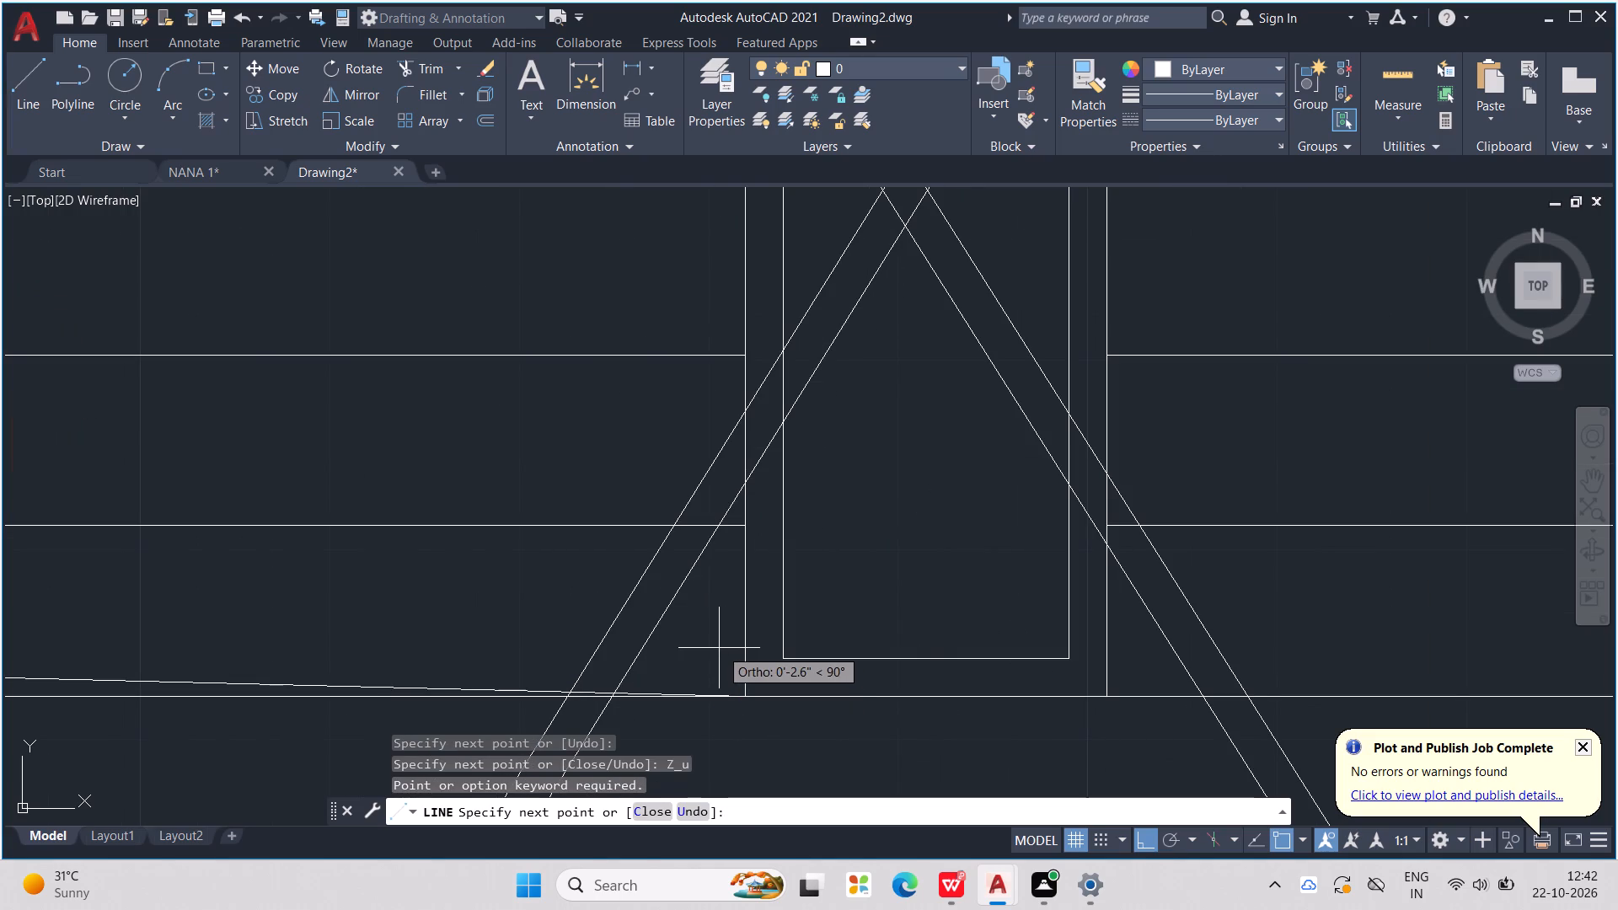
pyautogui.hotkey('ctrl', 'z')
pyautogui.click(747, 680)
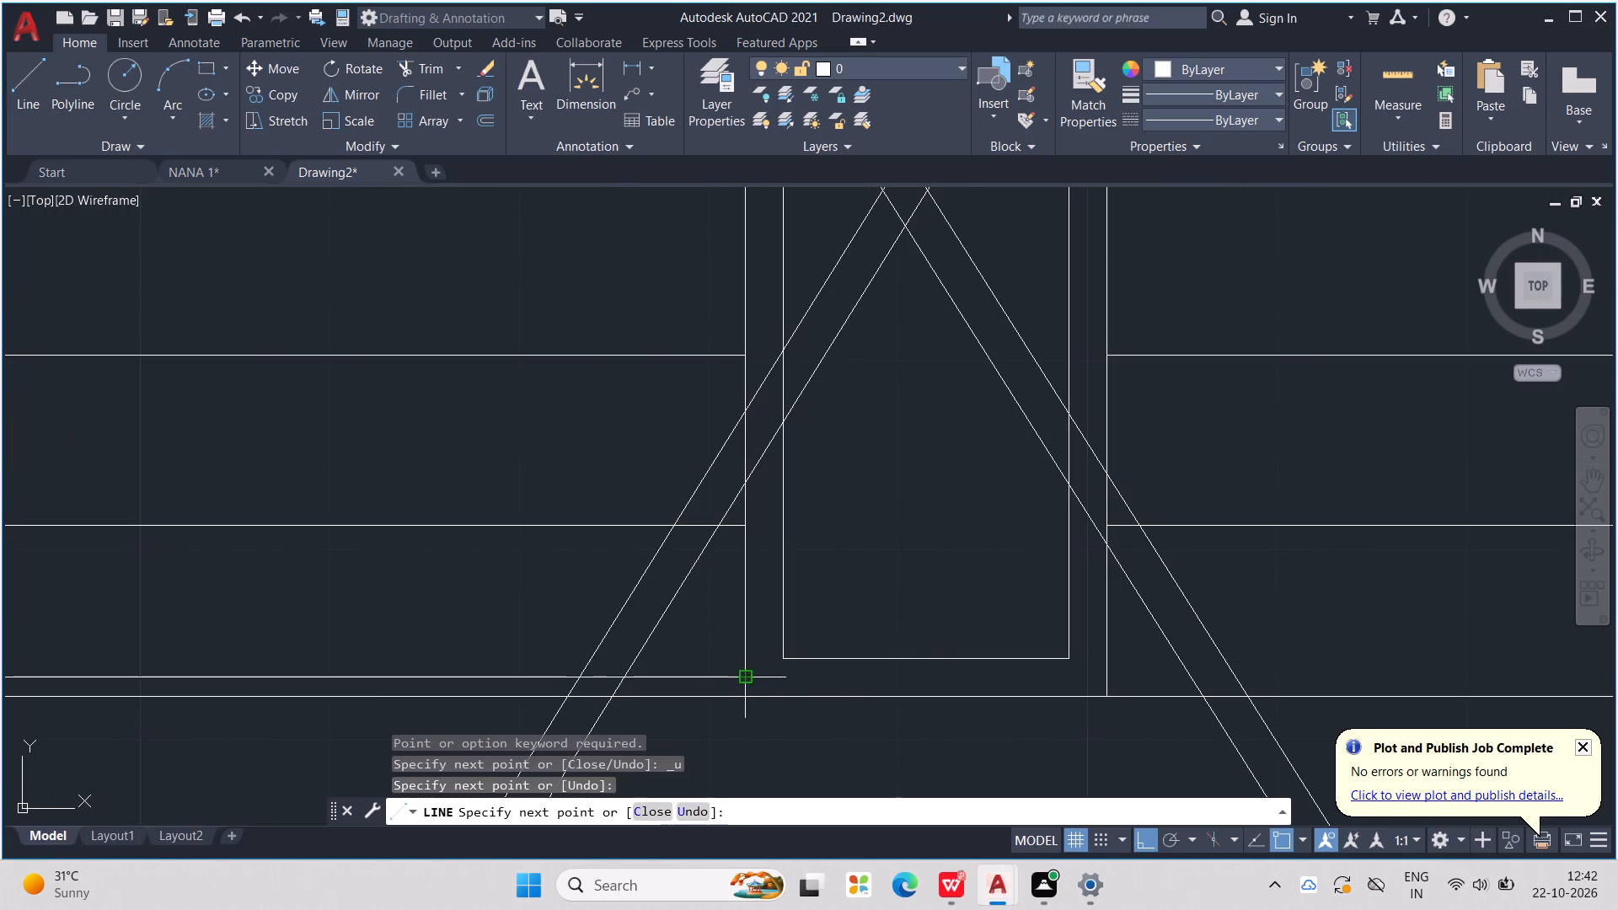
pyautogui.click(749, 696)
pyautogui.press('Escape')
# Draw a line 1" north of the western flight's second-southernmost stair line, from its west end to the stairwell frame, closing down at both ends.
pyautogui.moveTo(764, 666); pyautogui.dragTo(1046, 709, button='middle')
pyautogui.scroll(-1, 785, 670)
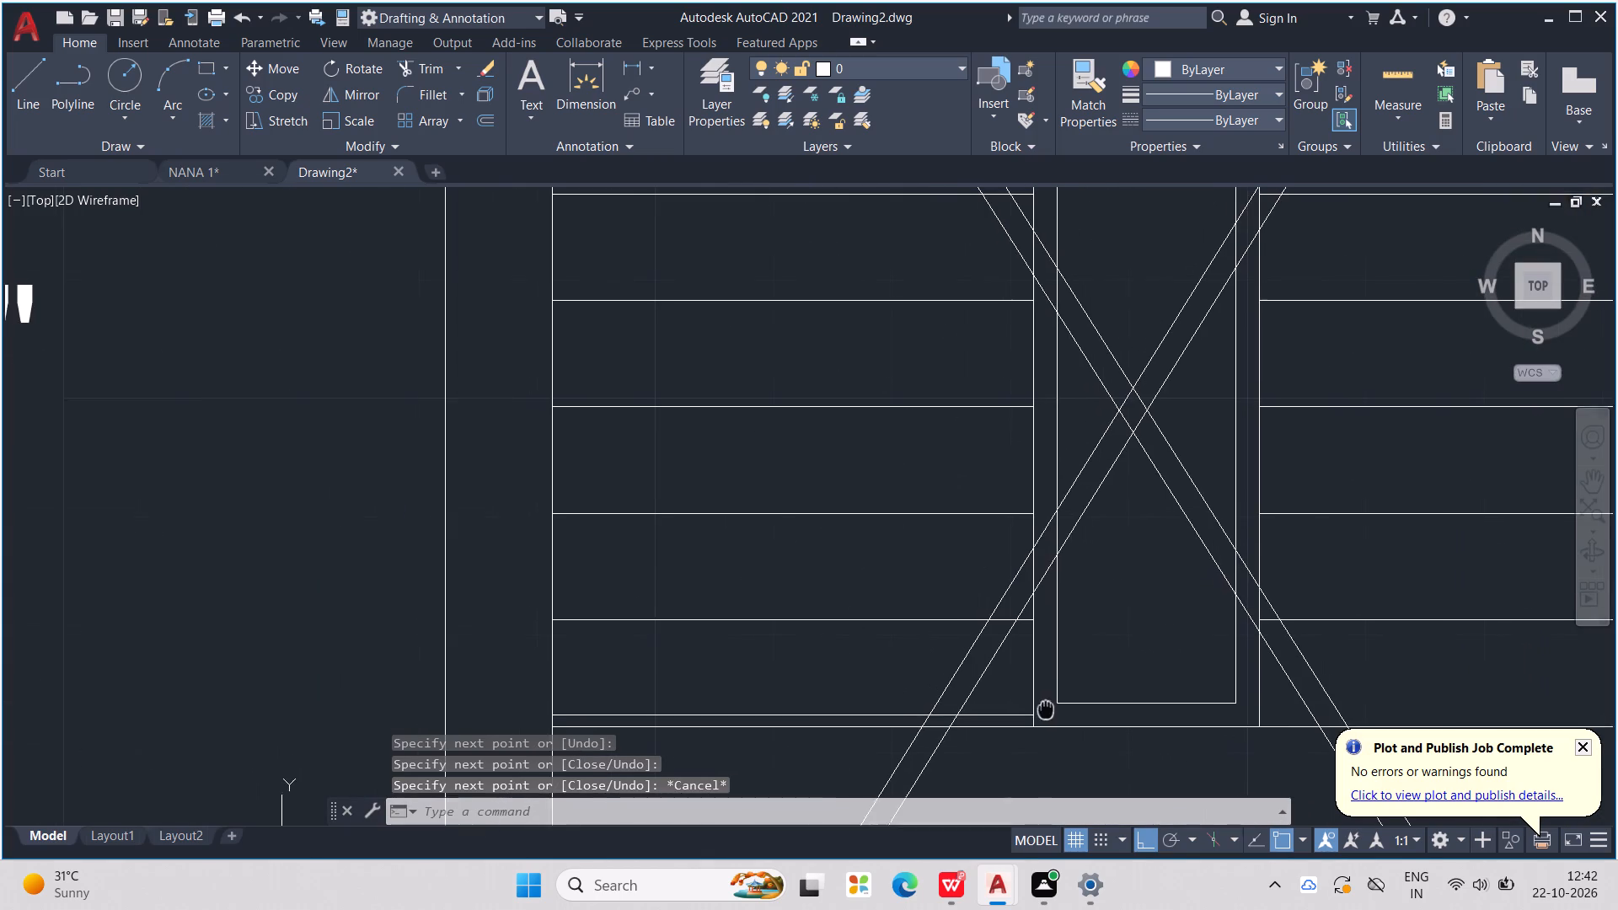
pyautogui.moveTo(1046, 709); pyautogui.dragTo(1047, 710, button='middle')
pyautogui.press('l')
pyautogui.press('Return')
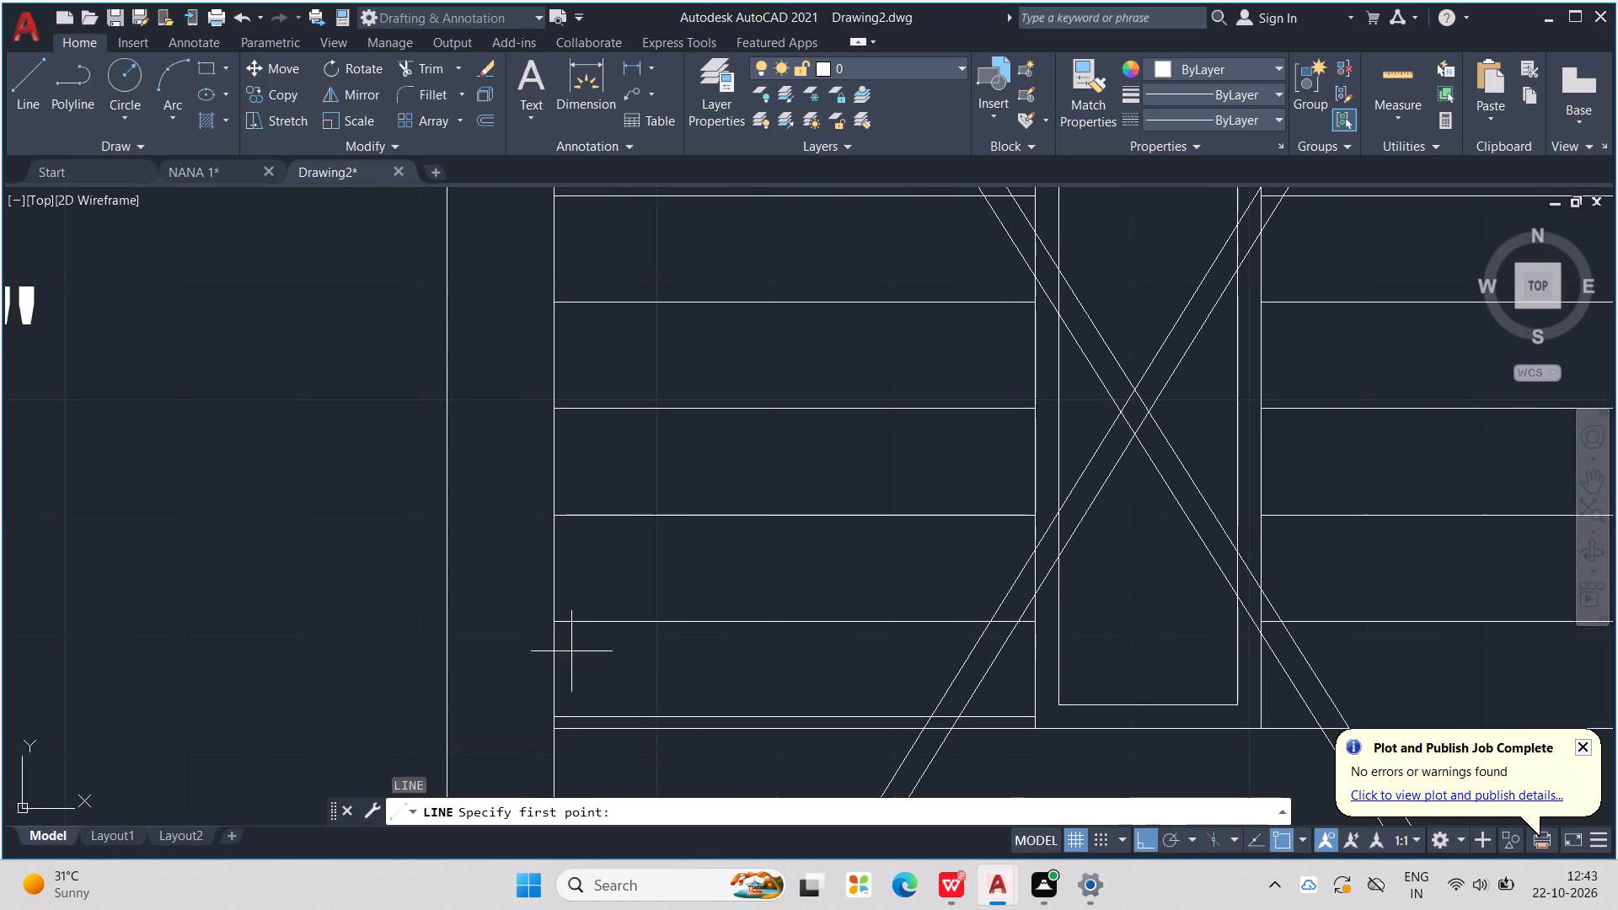
pyautogui.click(558, 624)
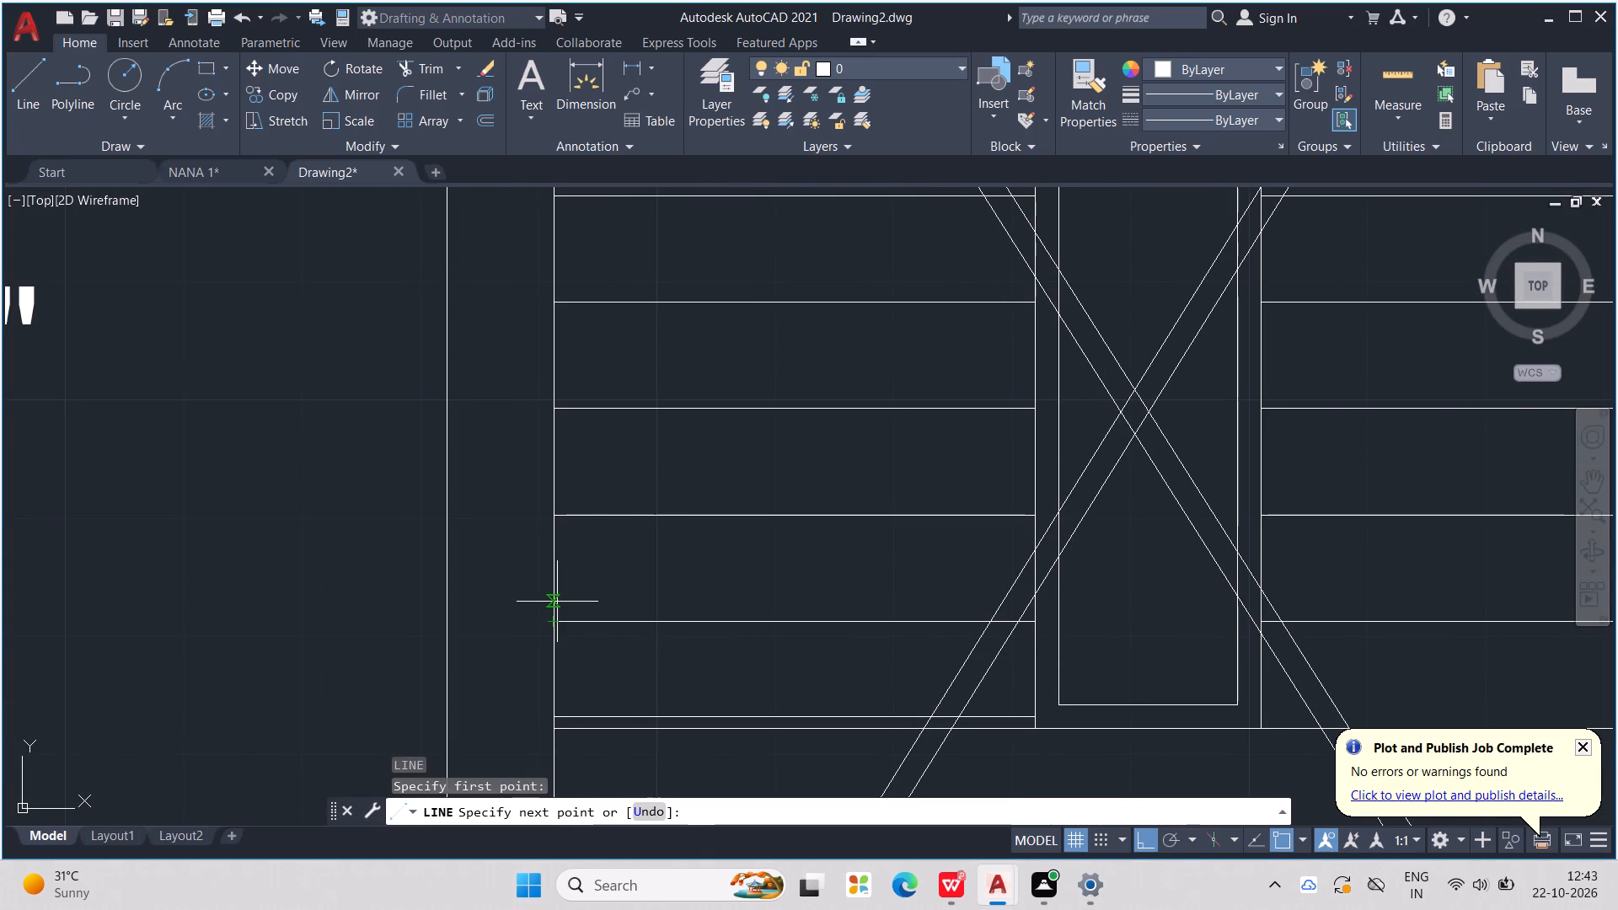
pyautogui.write('1"')
pyautogui.press('Return')
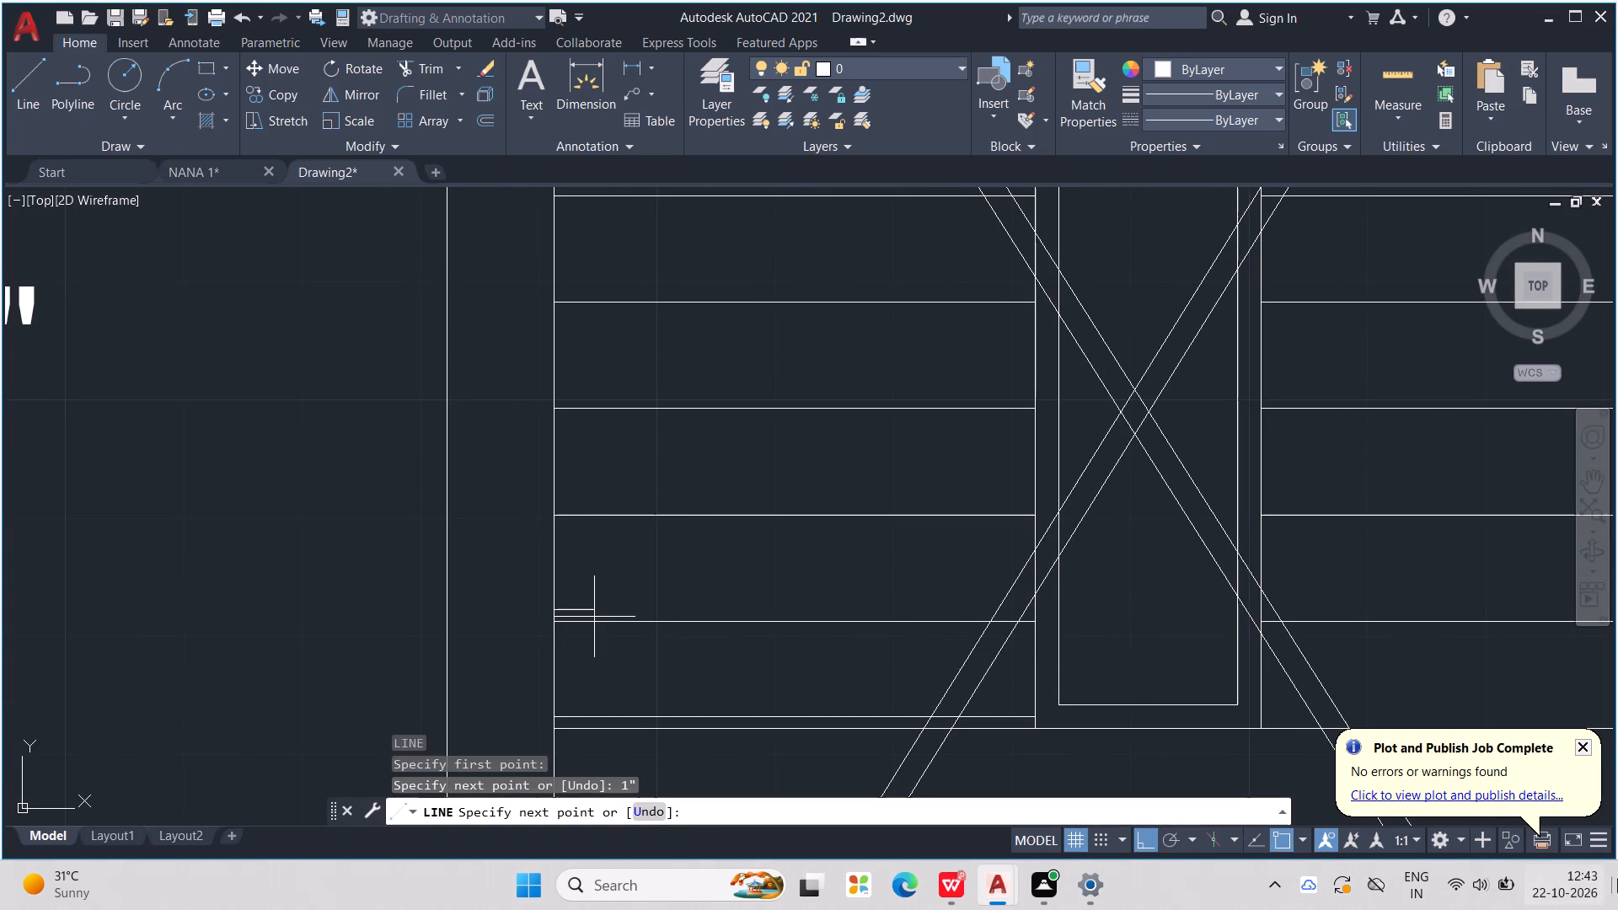
pyautogui.scroll(3, 973, 607)
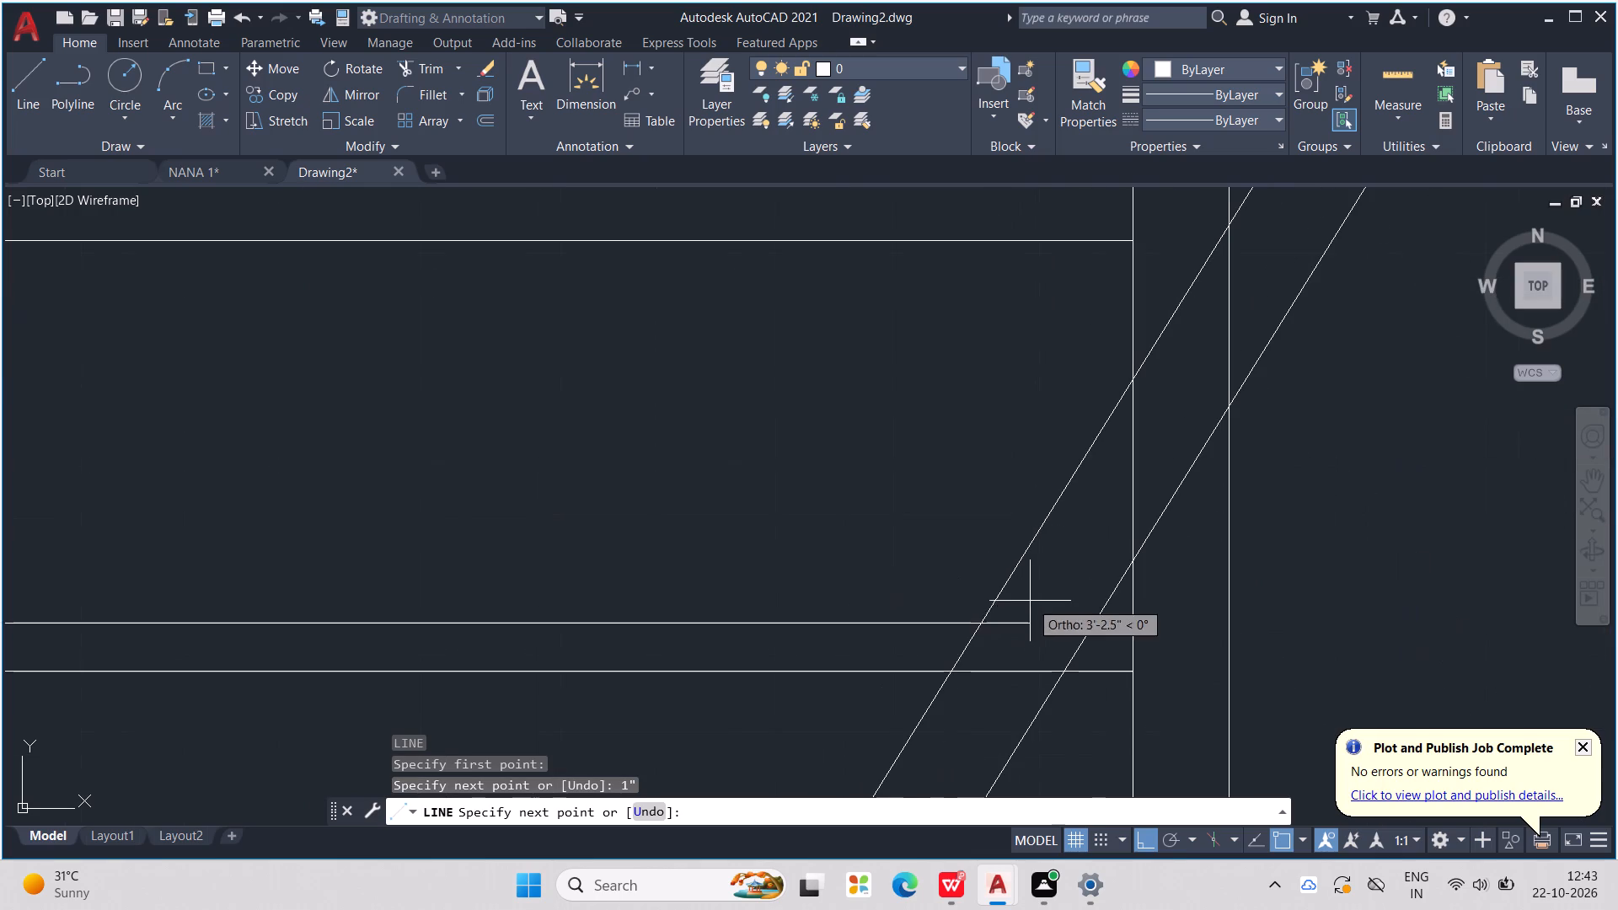
pyautogui.click(1130, 622)
pyautogui.click(1133, 674)
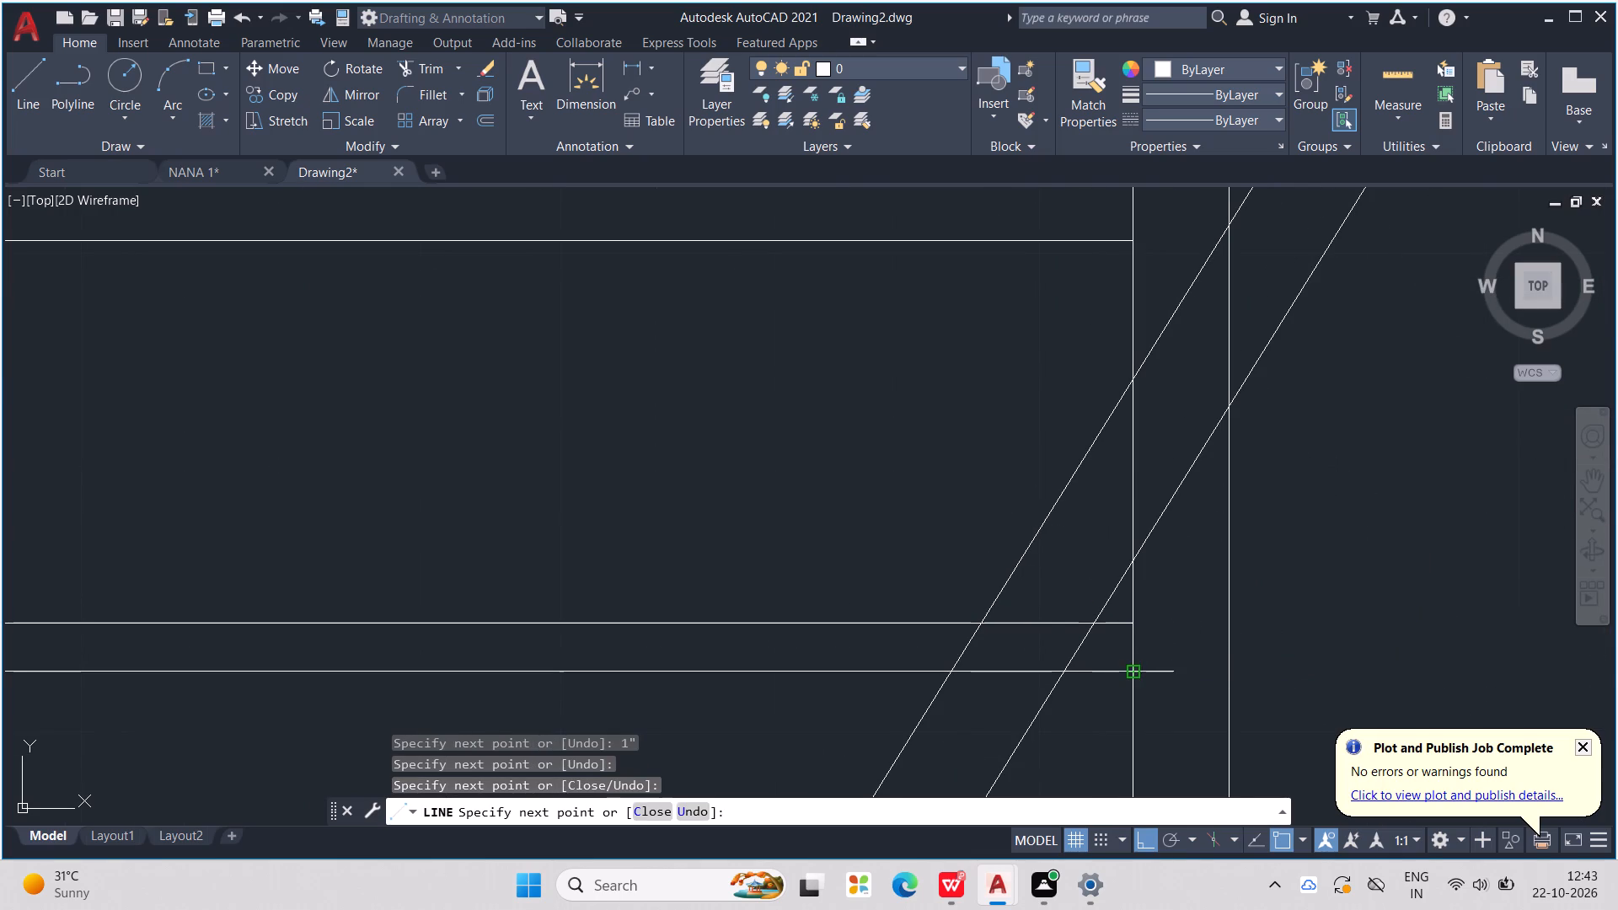
pyautogui.scroll(-4, 1133, 675)
pyautogui.press('Escape')
pyautogui.press('Escape')
pyautogui.press('Escape')
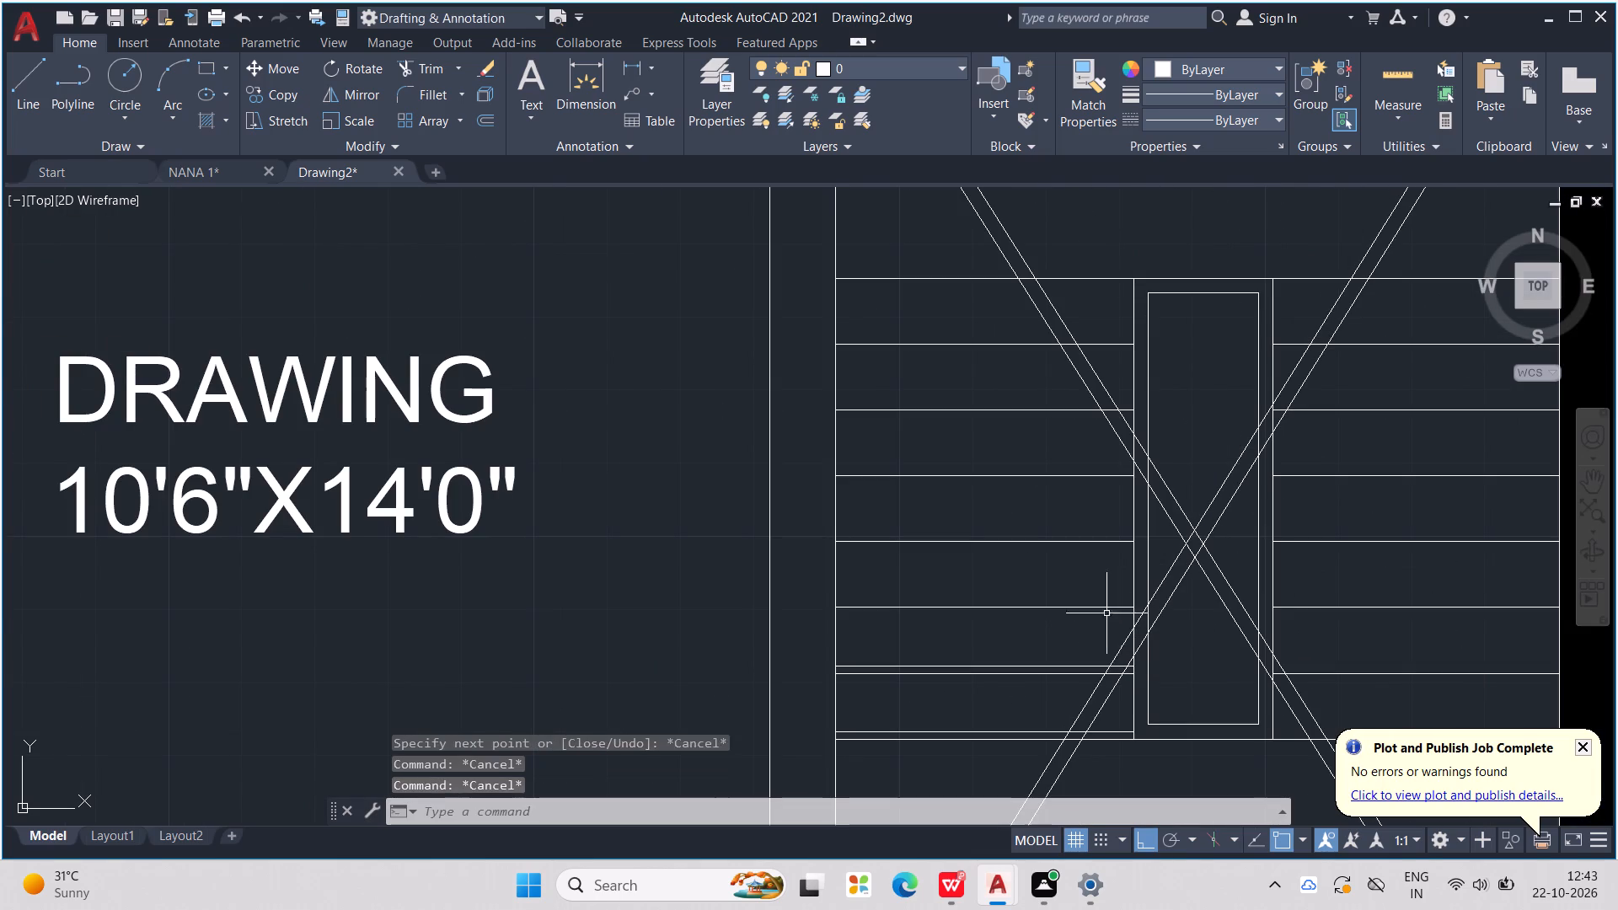
pyautogui.press('Escape')
pyautogui.press('Escape')
pyautogui.press('Escape')
pyautogui.press('Escape')
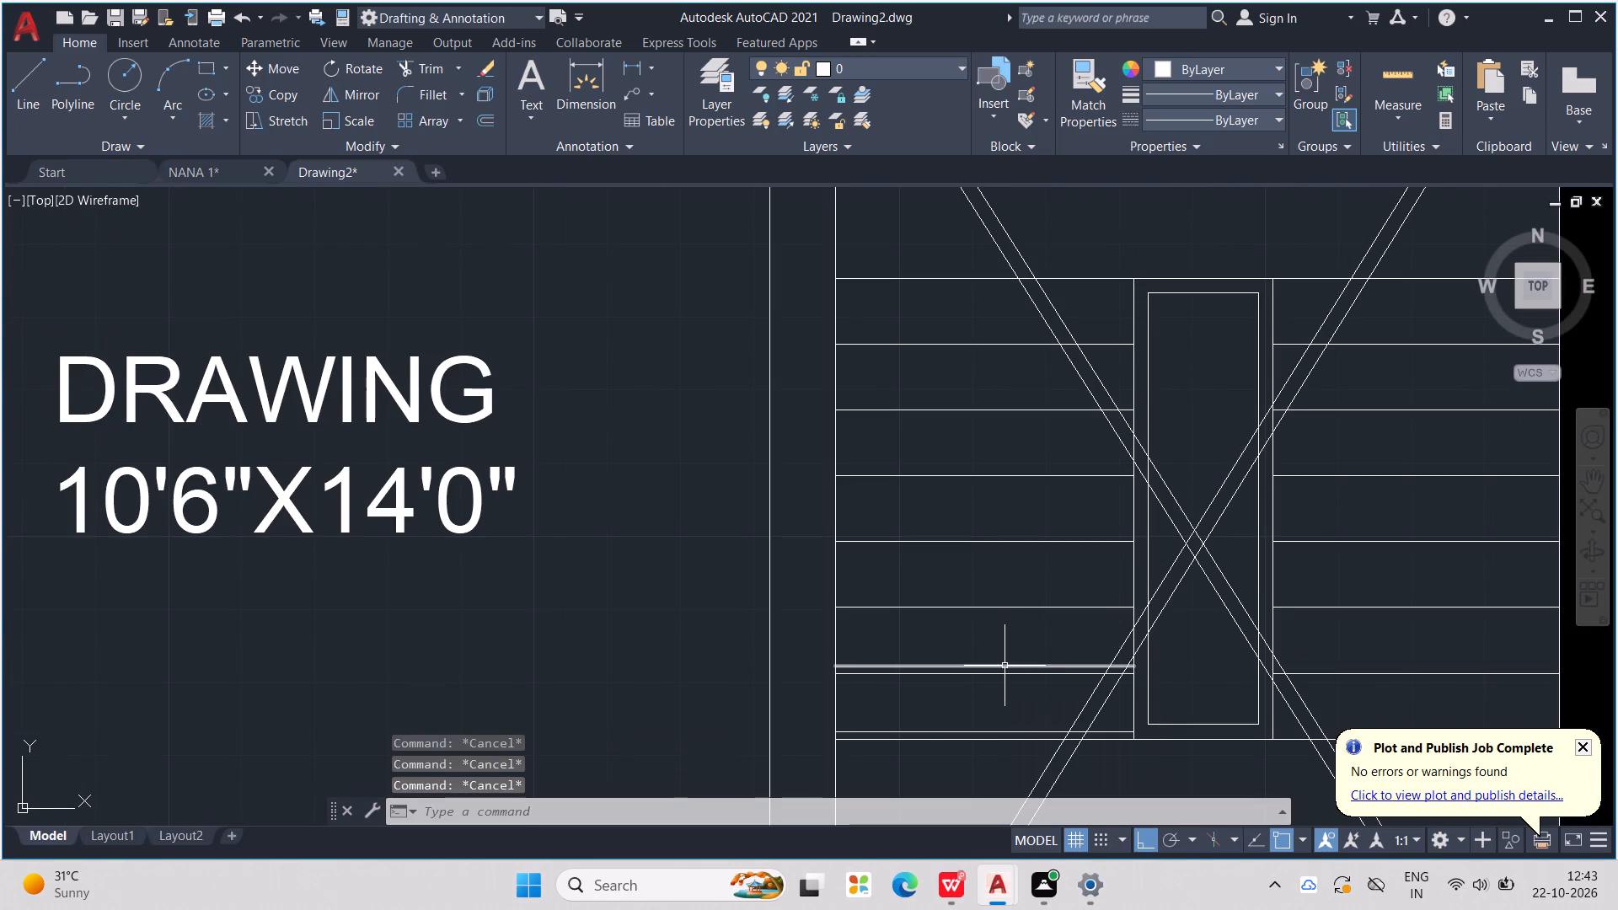
pyautogui.press('Escape')
pyautogui.press('Escape')
# Offset the western flight's third stair line from the south by 1" to the north.
pyautogui.write('OFF')
pyautogui.press('Return')
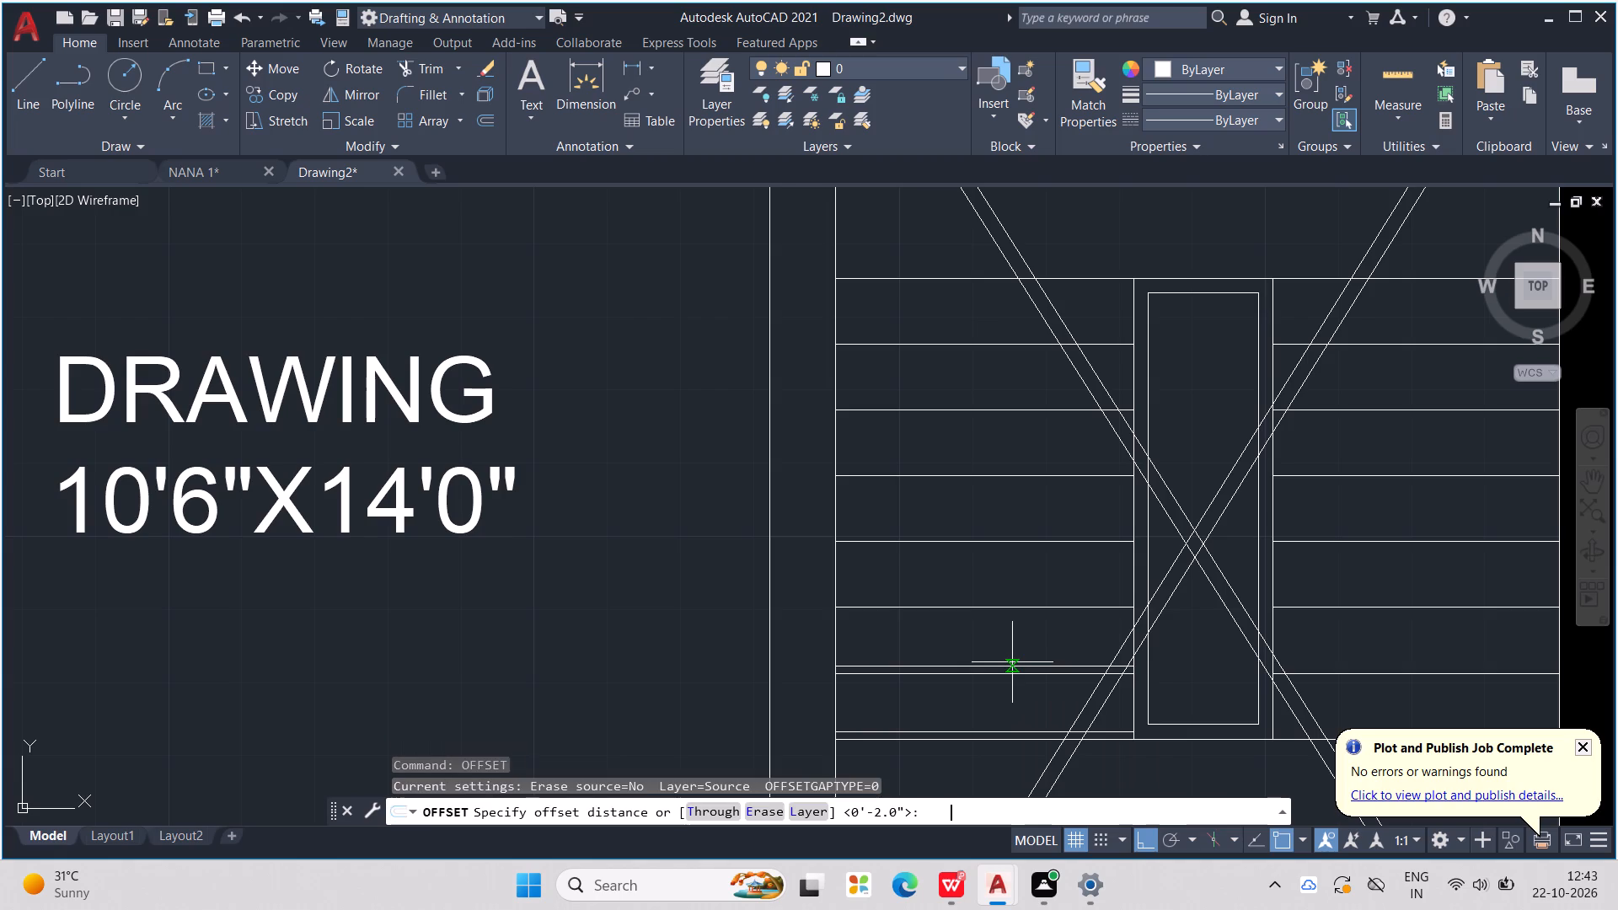
pyautogui.write('1"')
pyautogui.press('Return')
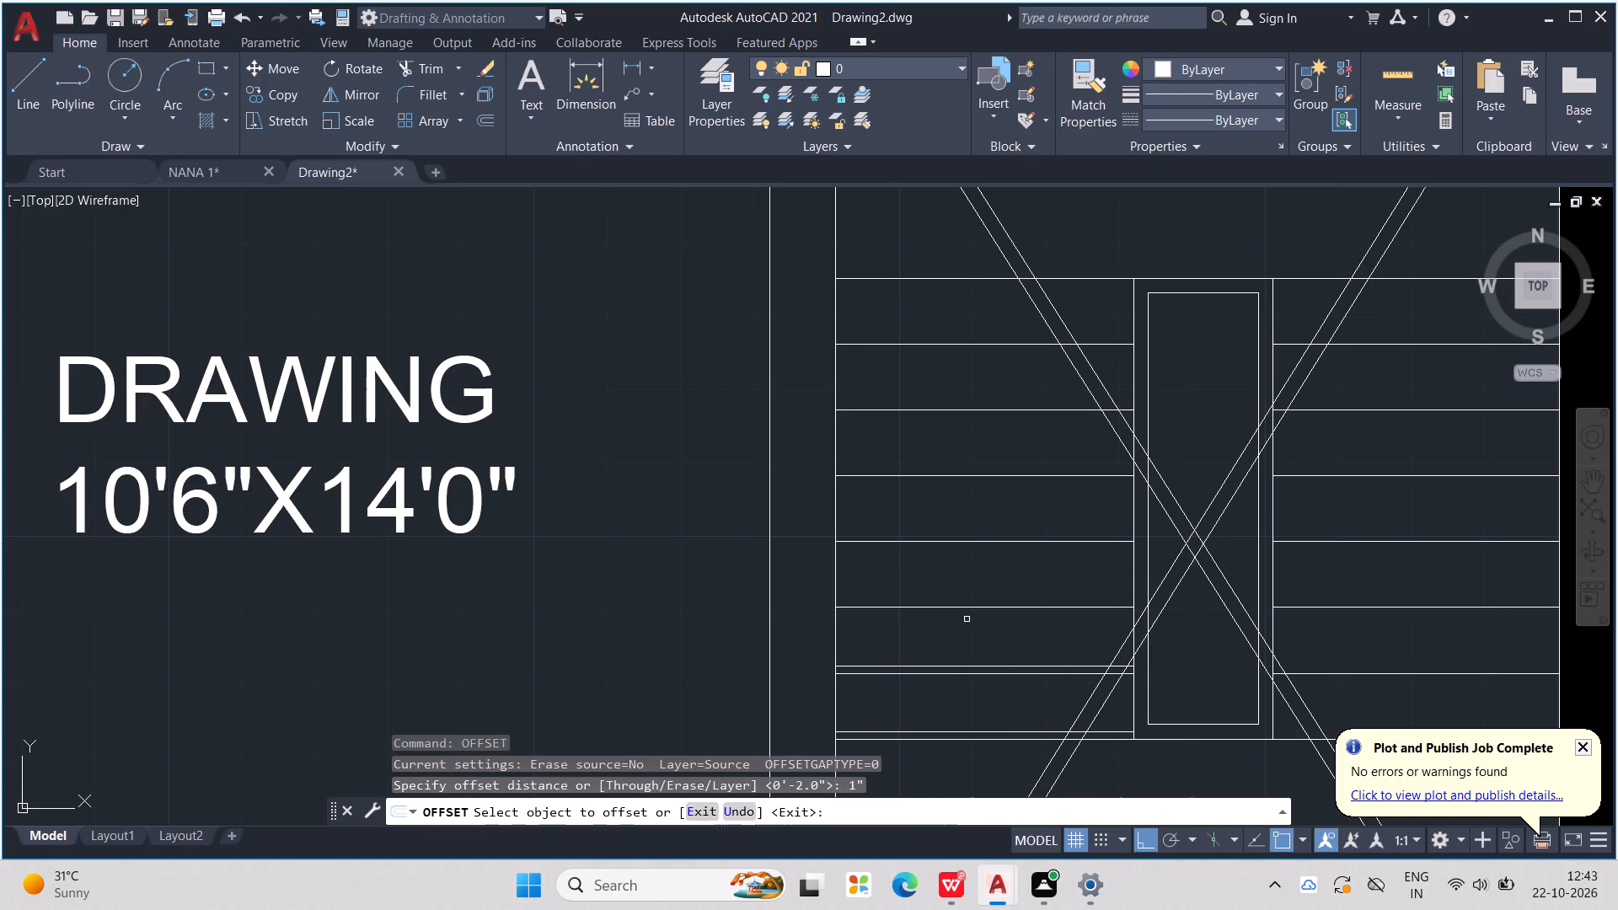
pyautogui.click(960, 608)
pyautogui.click(960, 602)
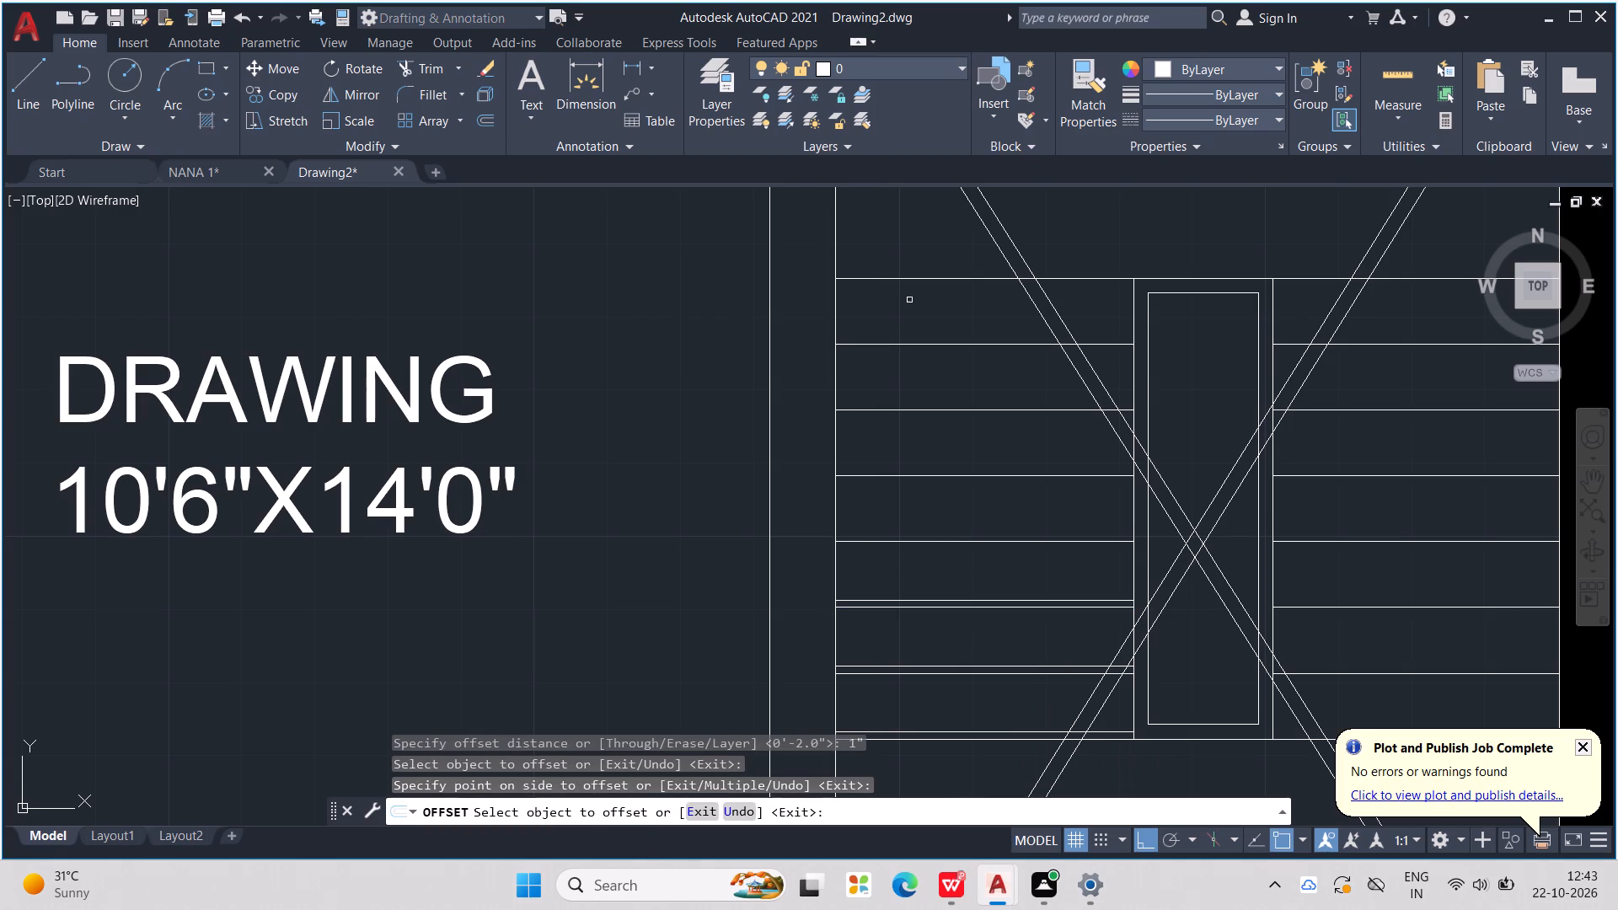
# Offset the western flight's five northernmost stair lines by 1" to the south and end the offset.
pyautogui.click(997, 343)
pyautogui.click(1003, 361)
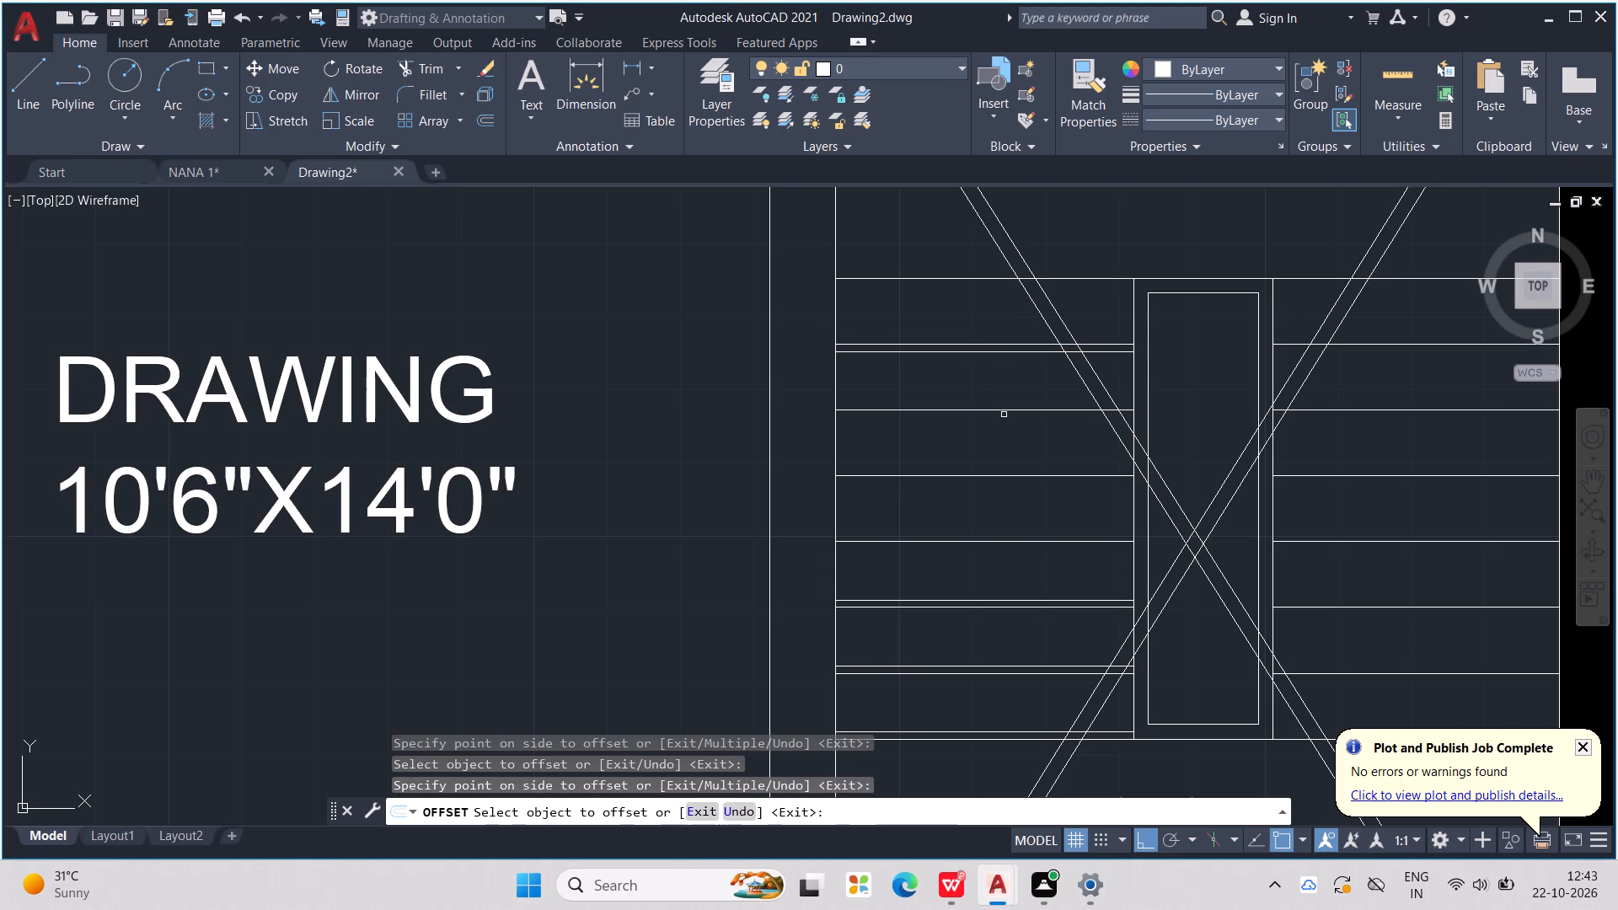
pyautogui.click(978, 277)
pyautogui.click(983, 320)
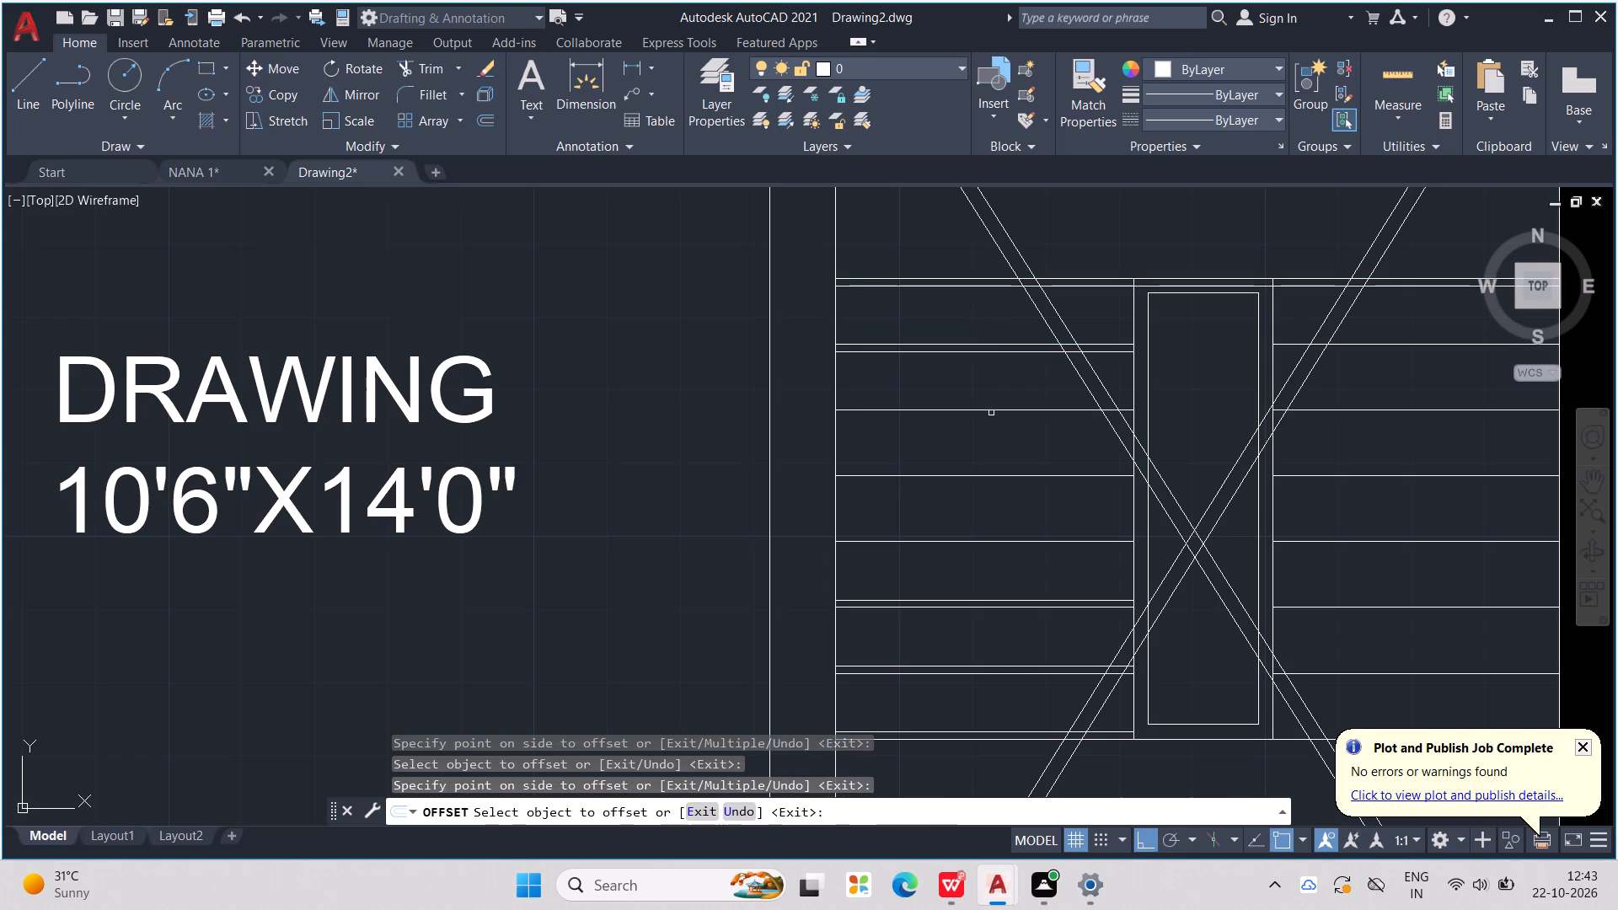
pyautogui.click(994, 409)
pyautogui.click(1008, 442)
pyautogui.click(1025, 474)
pyautogui.click(1036, 496)
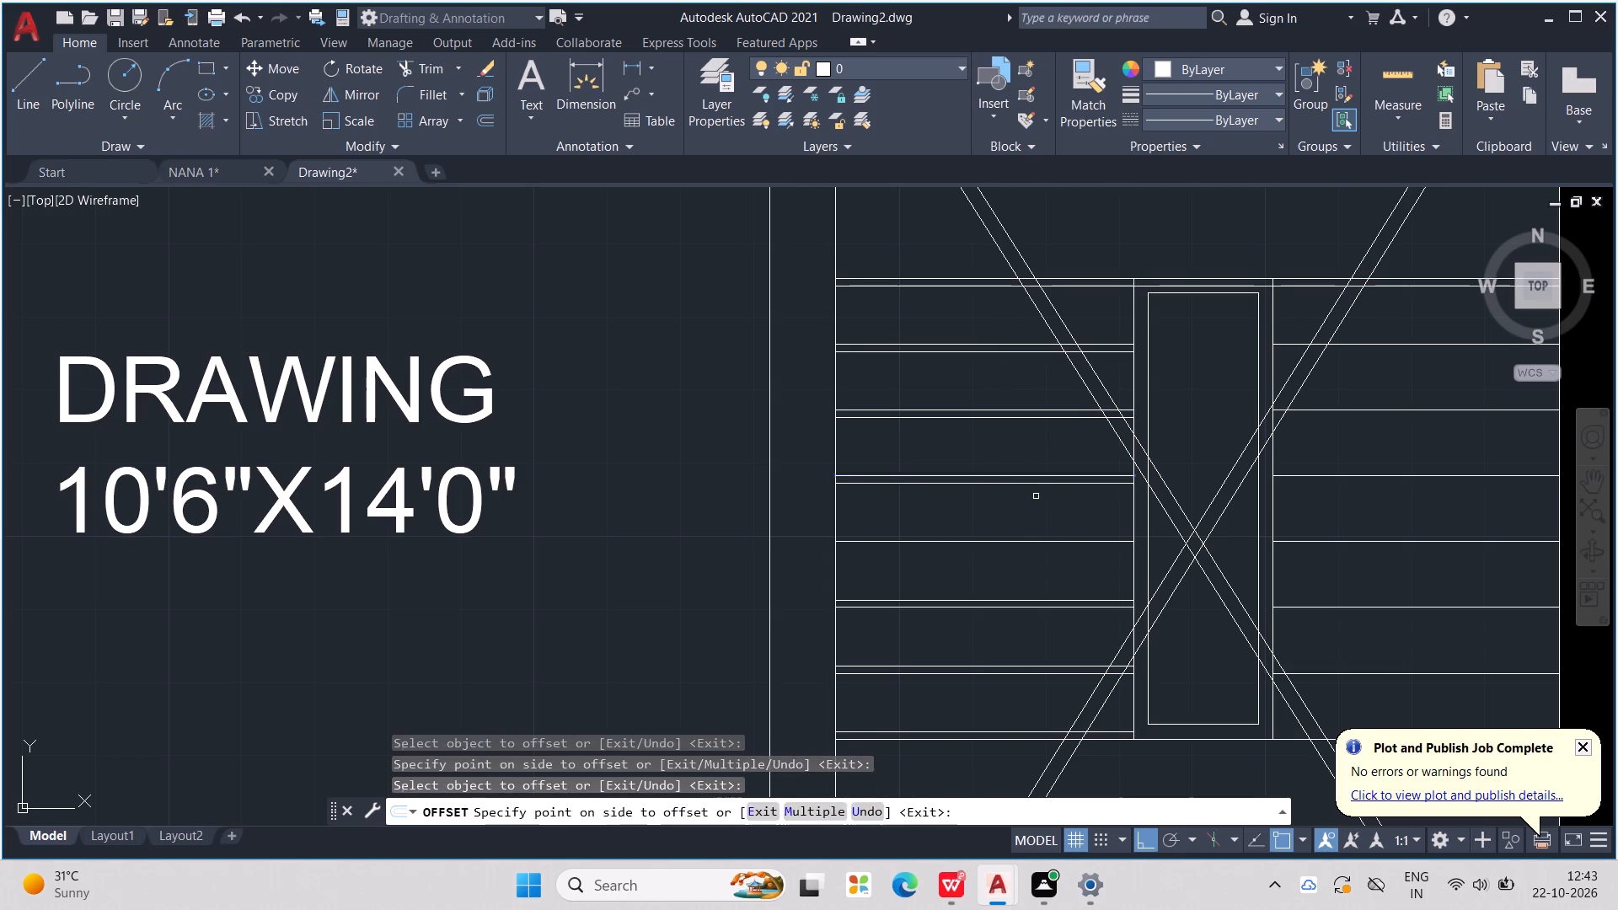
pyautogui.click(1050, 543)
pyautogui.click(1056, 556)
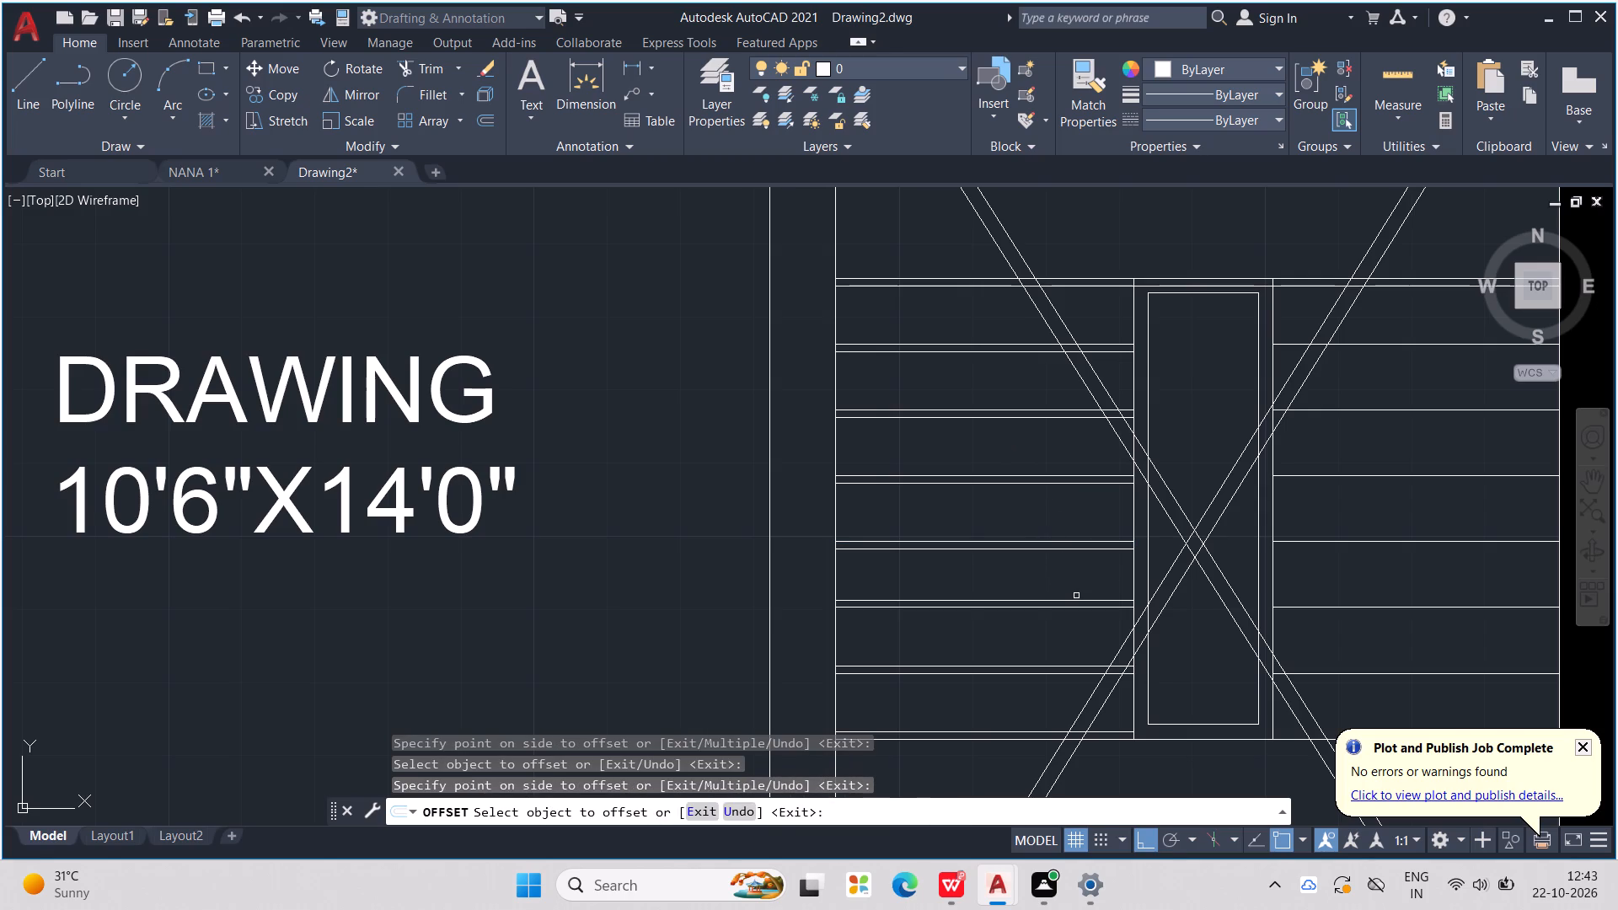
pyautogui.press('Escape')
pyautogui.press('Escape')
pyautogui.press('Escape')
pyautogui.press('Escape')
pyautogui.press('Escape')
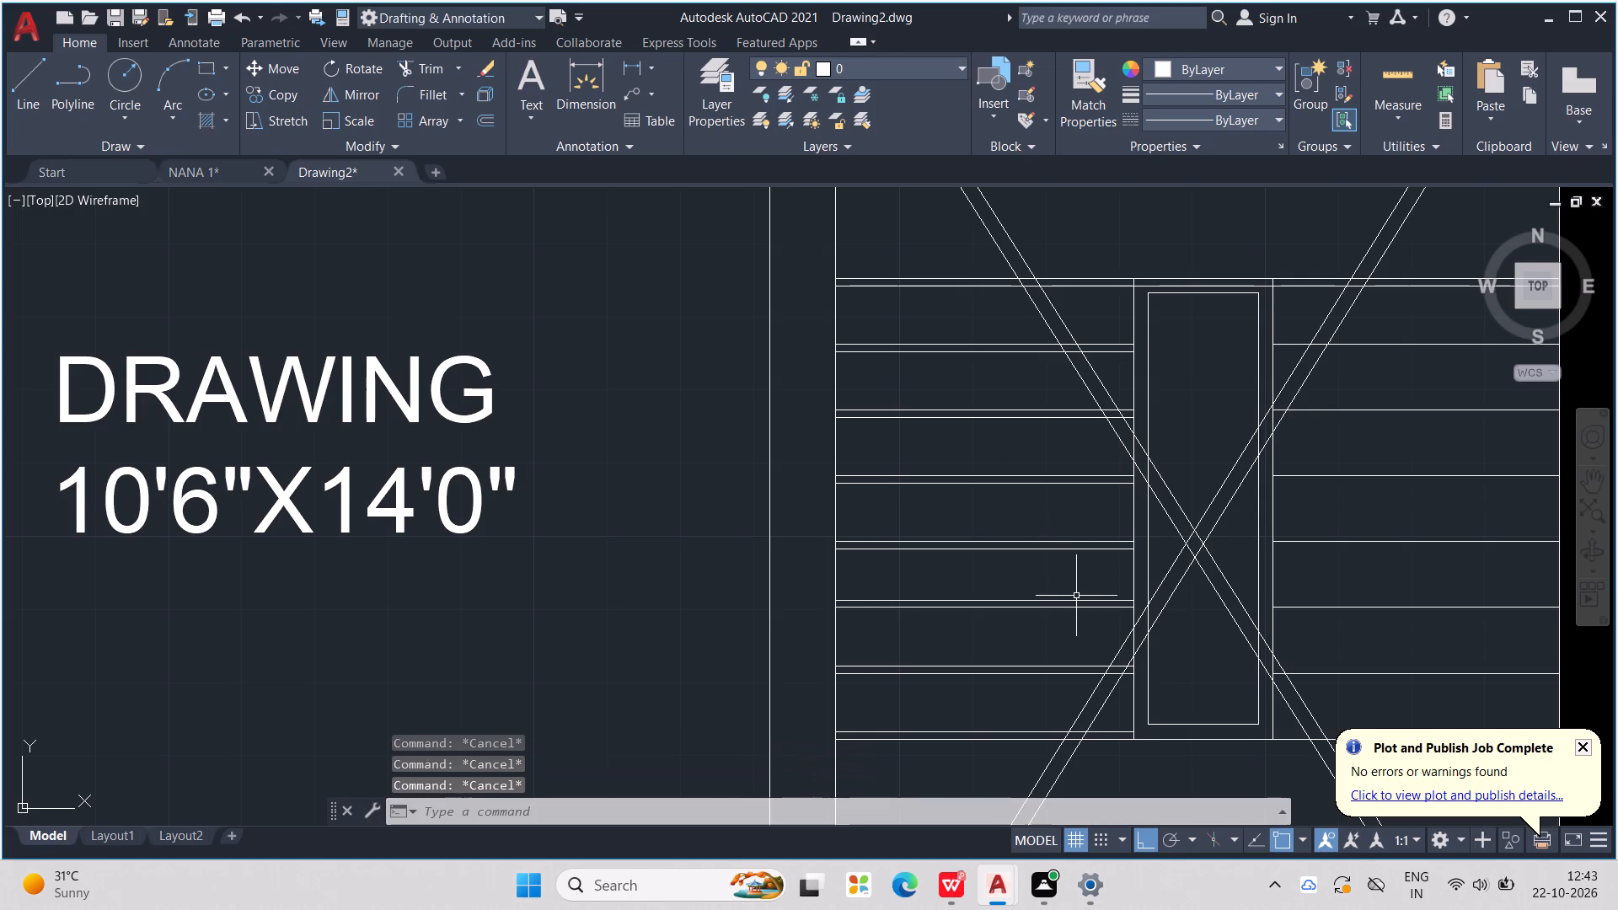
# Start a solid black hatch and fill the western flight's northernmost double line plus the diagonal band crossing it.
pyautogui.write('HATVH')
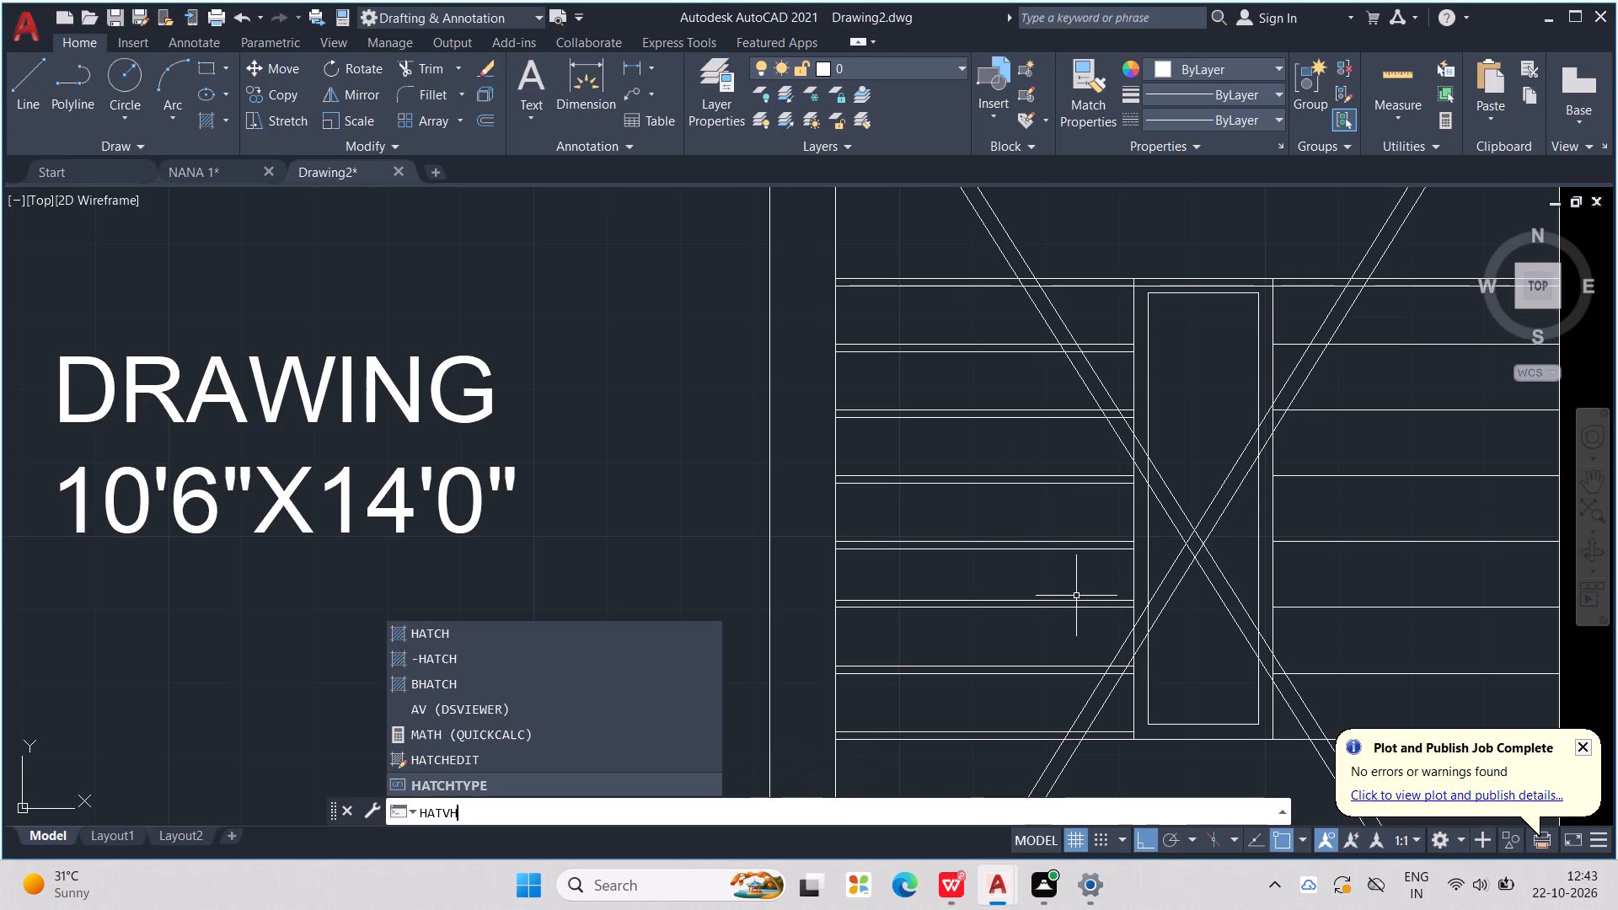
pyautogui.press('BackSpace')
pyautogui.press('BackSpace')
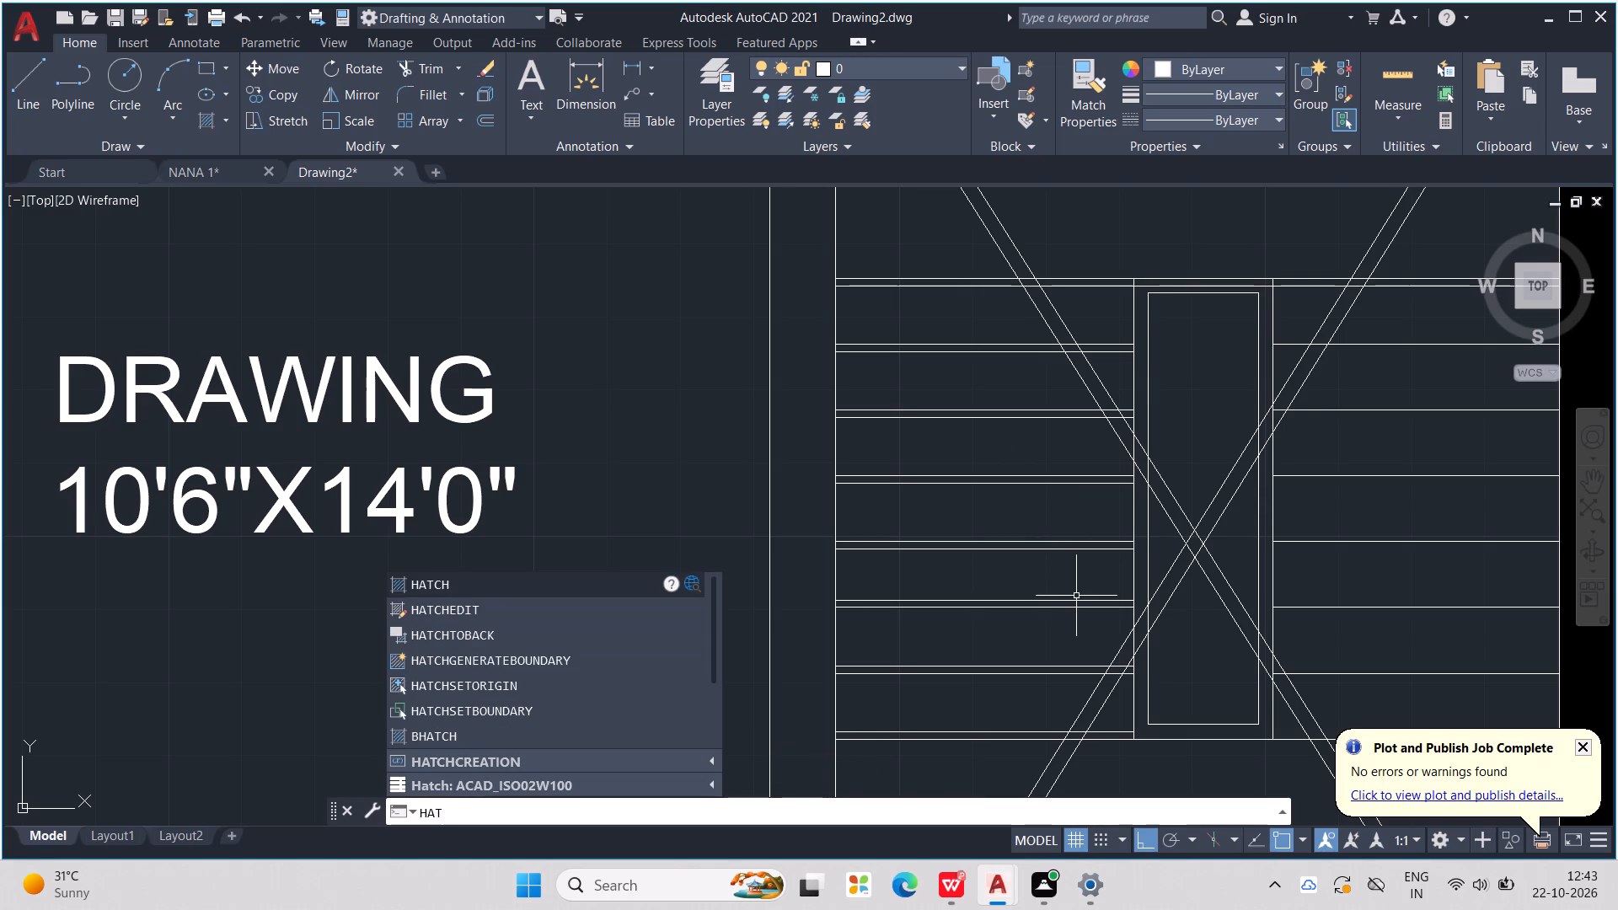
pyautogui.write('CH')
pyautogui.press('Return')
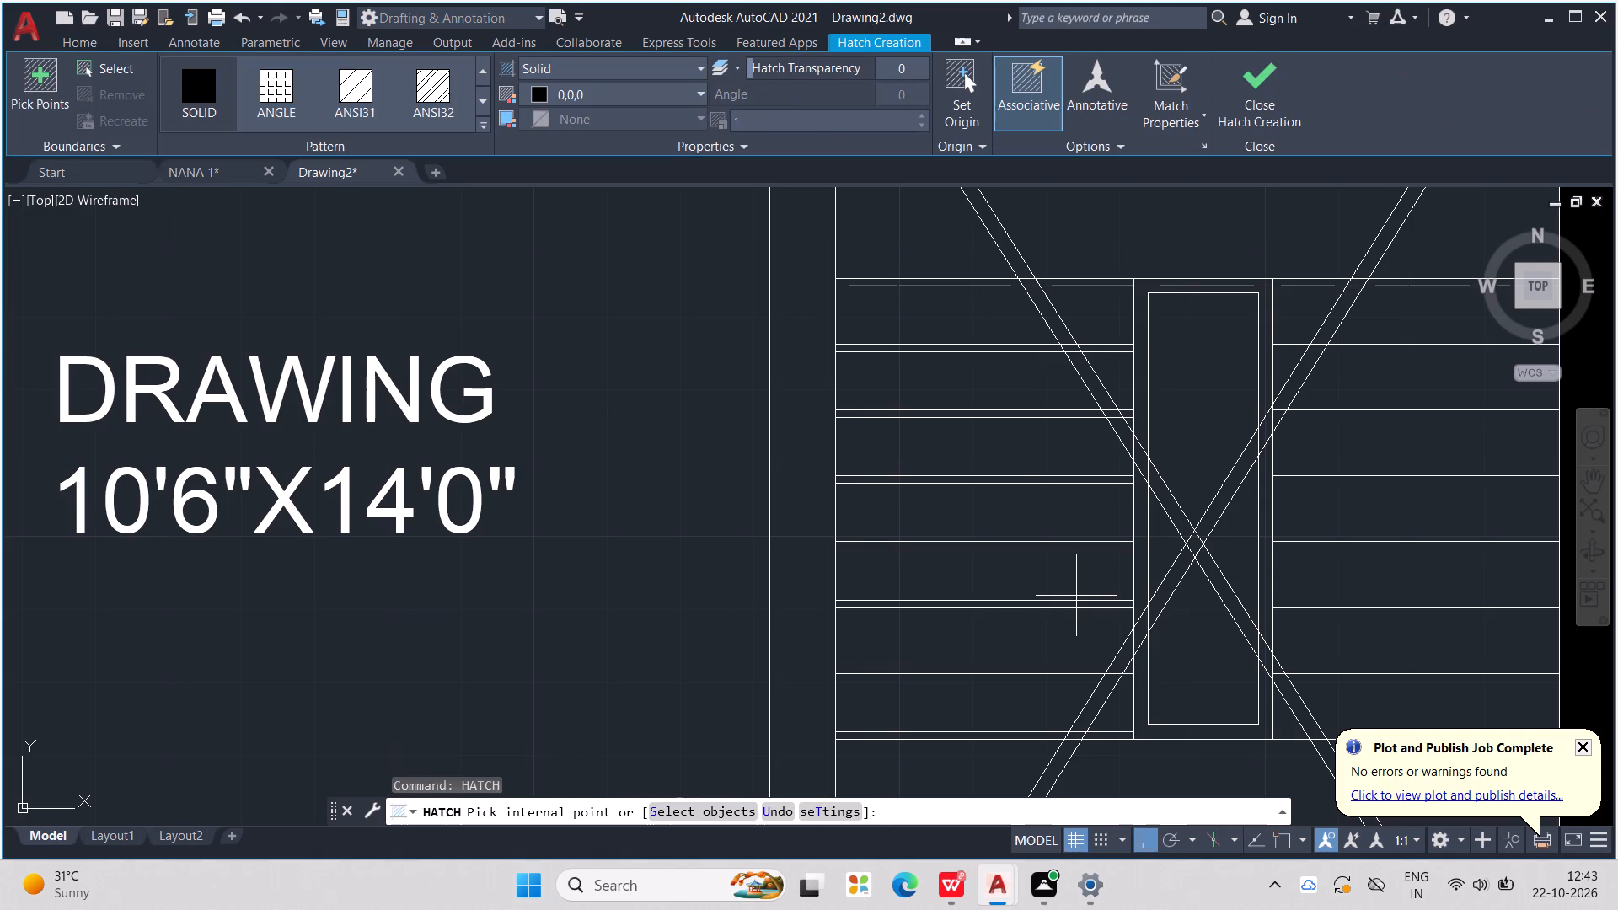
pyautogui.scroll(1, 1038, 325)
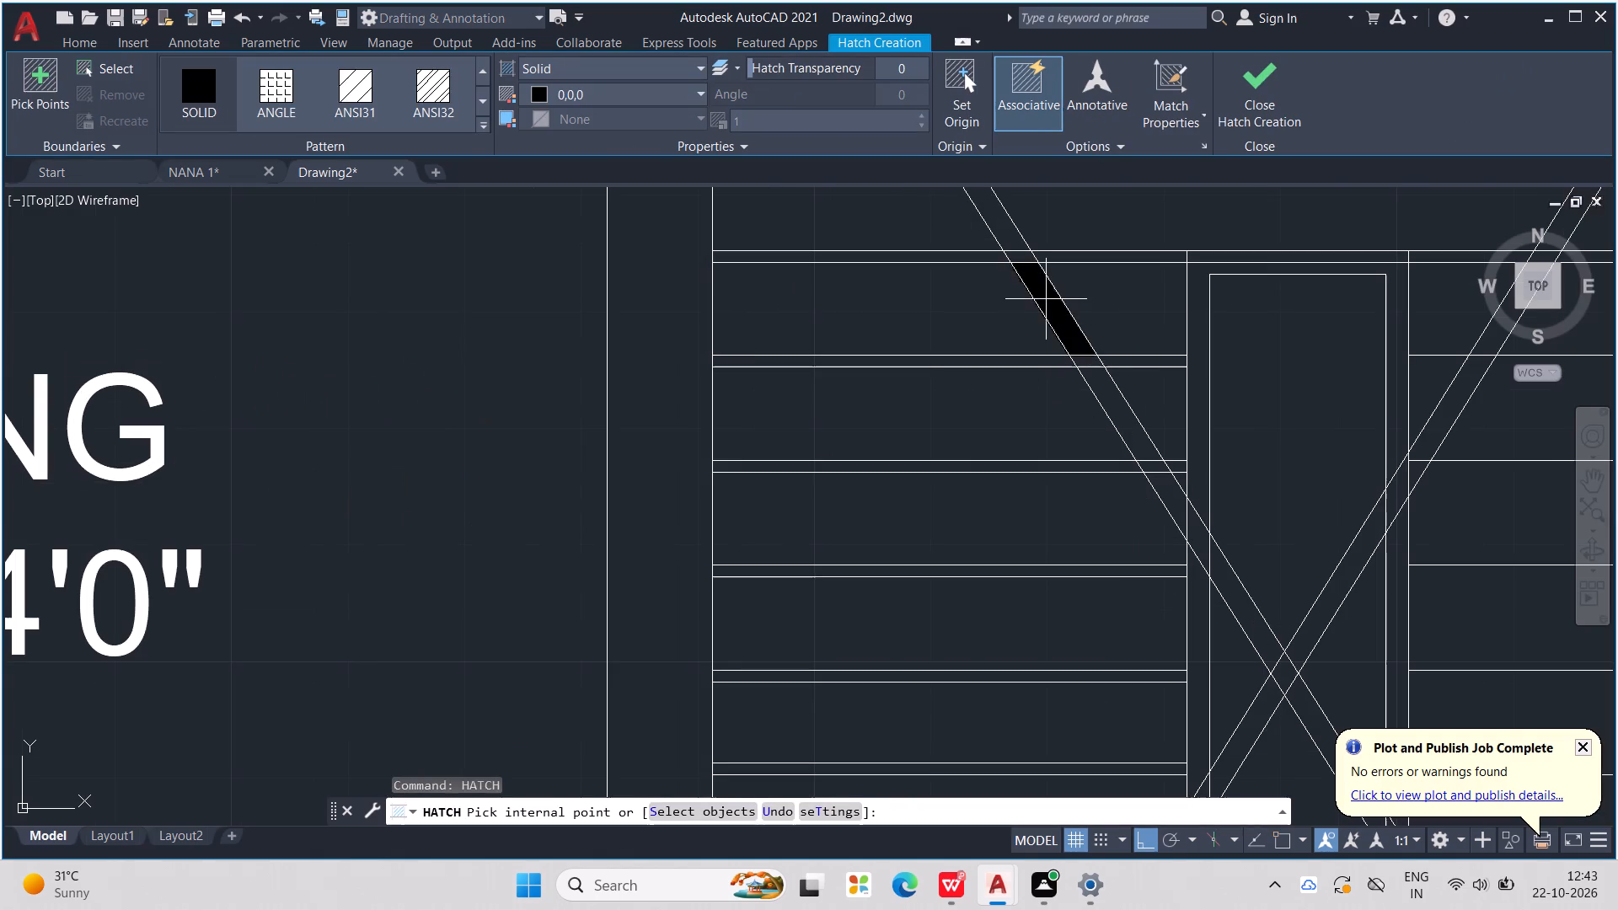
pyautogui.click(1046, 299)
pyautogui.click(1001, 217)
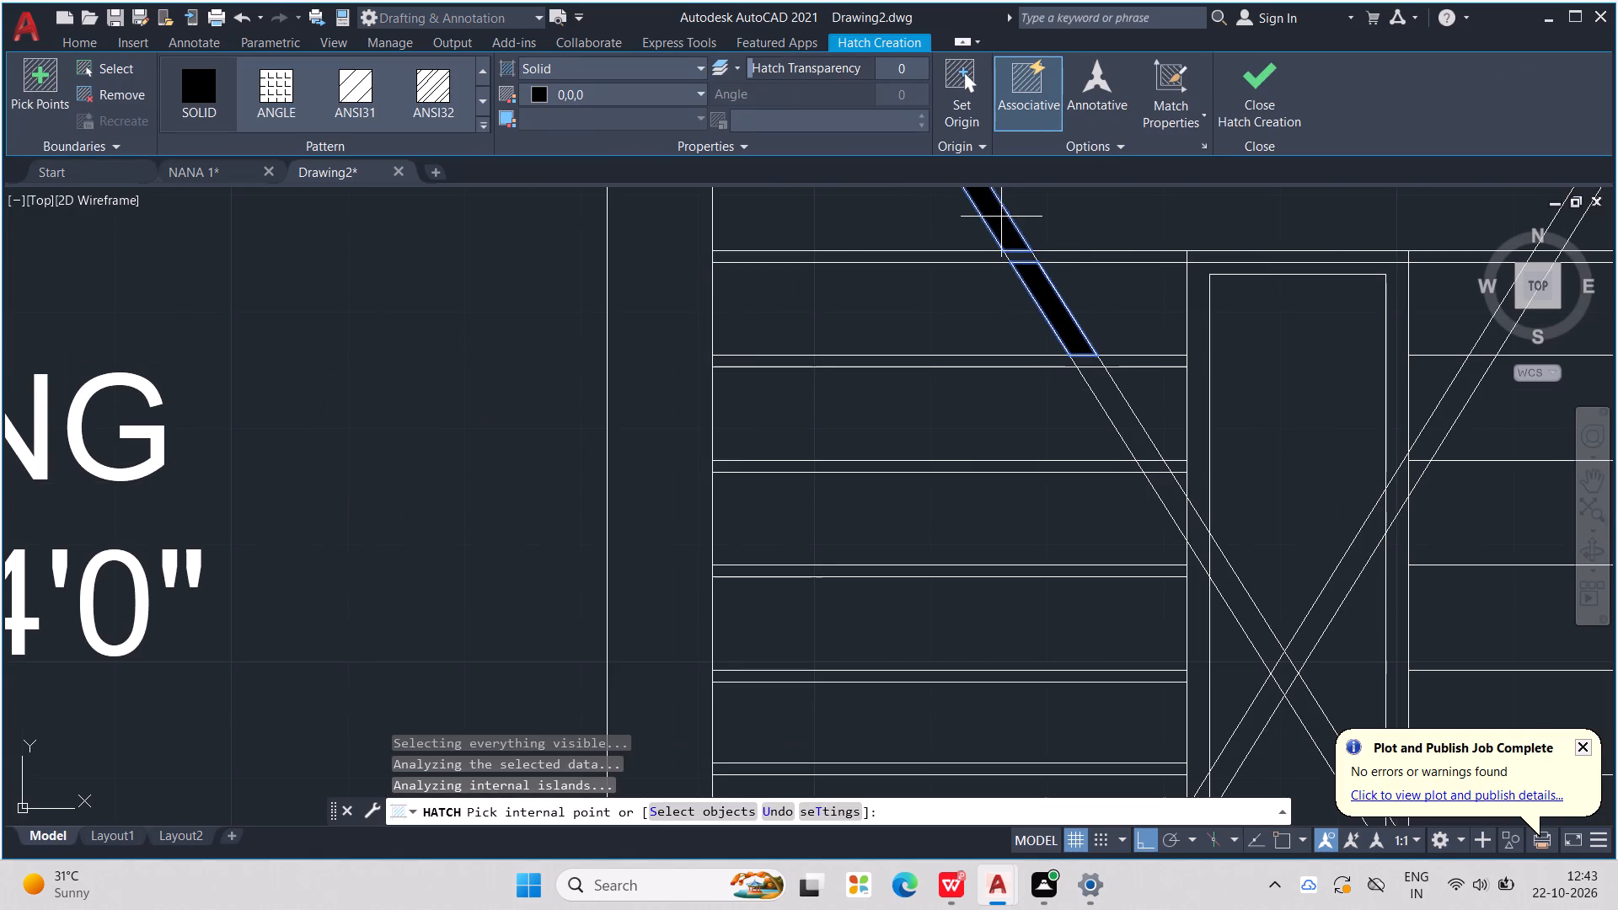
pyautogui.scroll(-1, 1001, 217)
pyautogui.scroll(3, 1005, 217)
pyautogui.click(1021, 294)
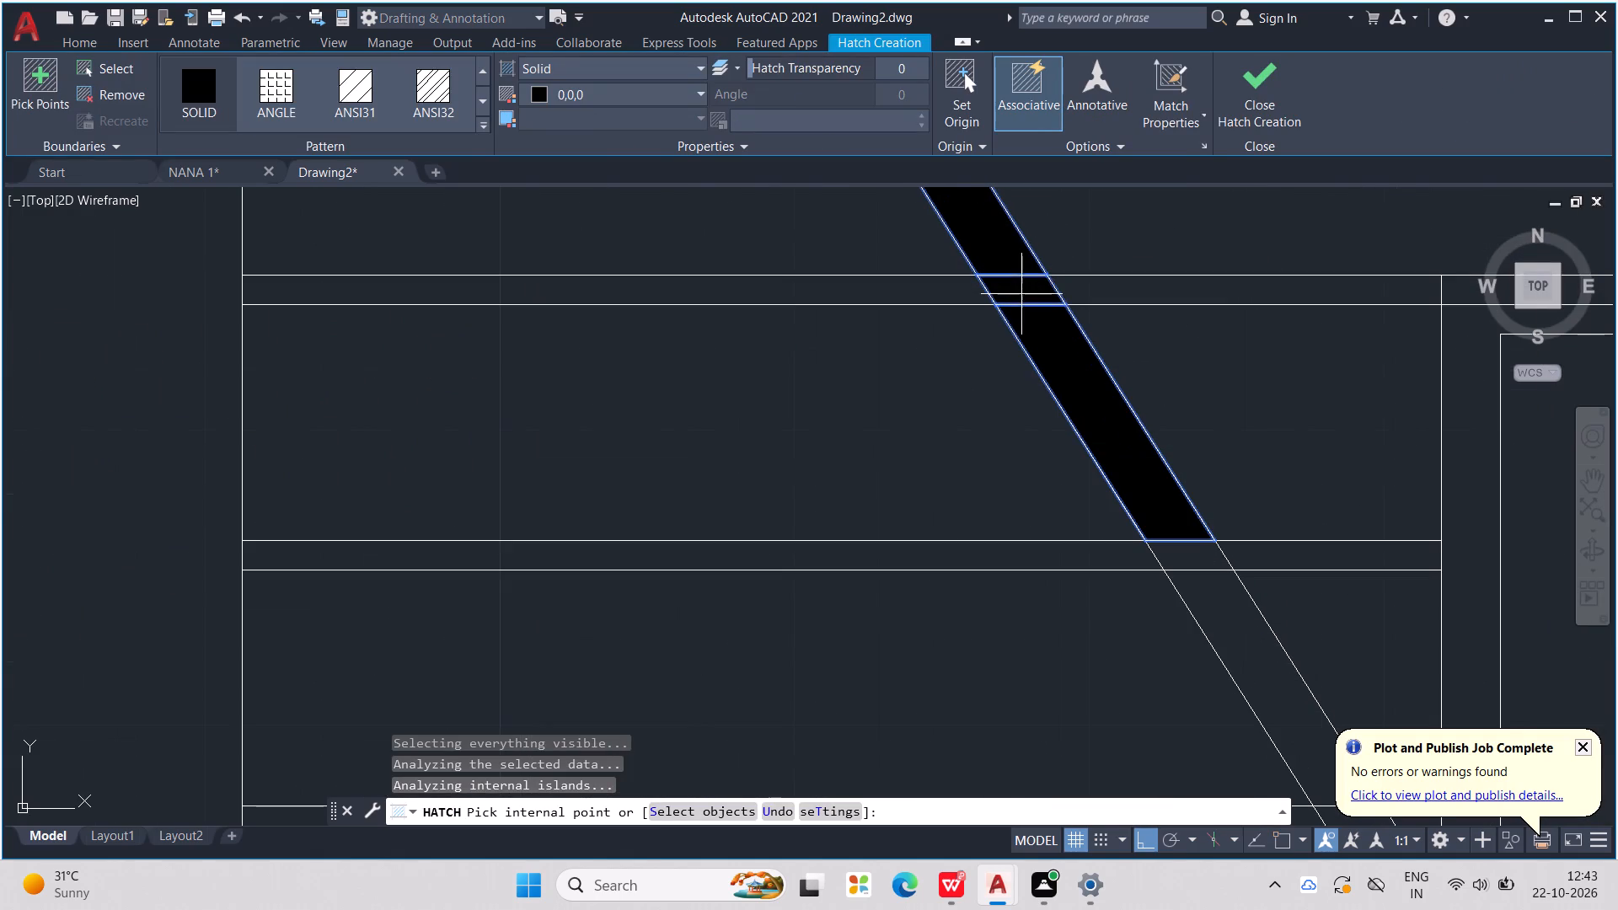
pyautogui.click(1079, 285)
pyautogui.click(946, 288)
# Fill the second and third double lines from the north and the diagonal band crossing them, down to the stairwell frame.
pyautogui.scroll(-2, 947, 289)
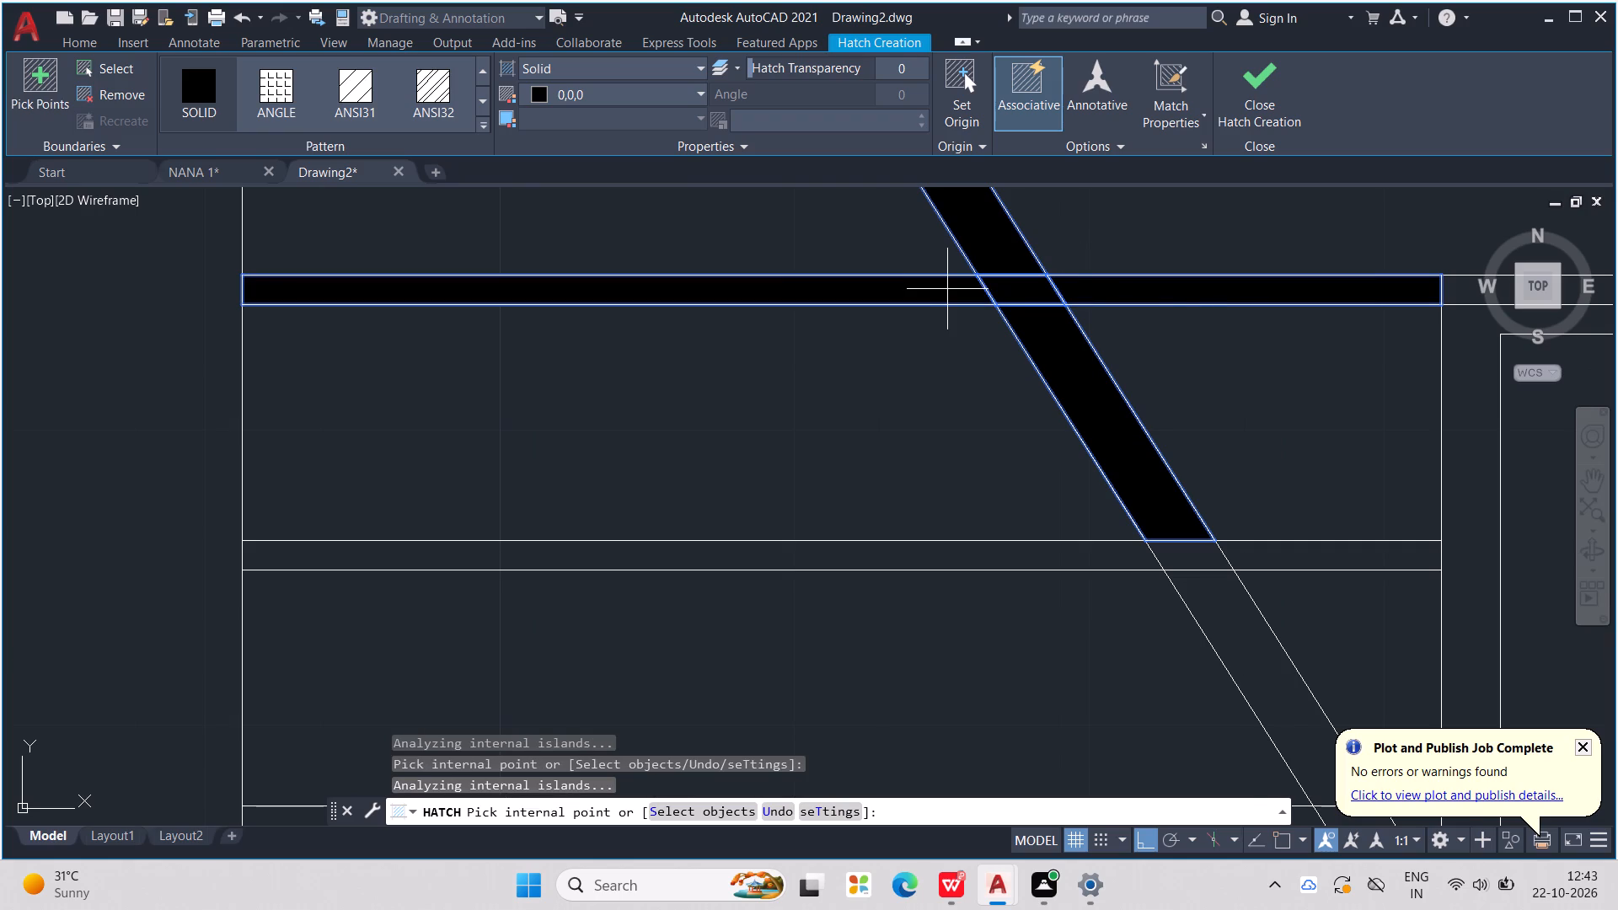
pyautogui.scroll(-2, 947, 289)
pyautogui.click(947, 457)
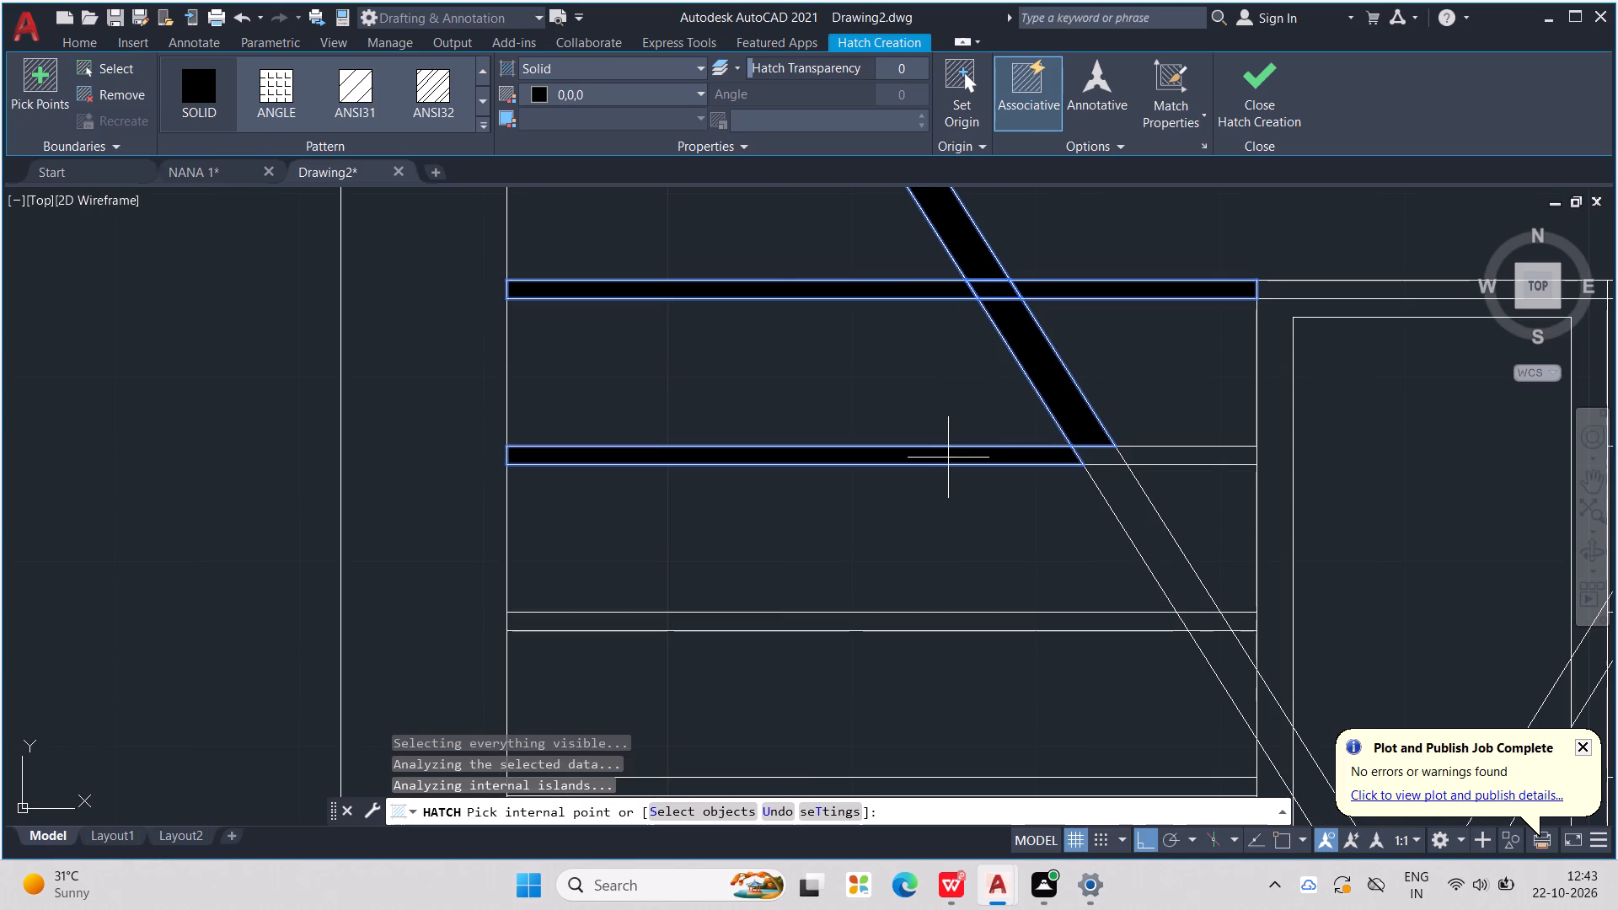
pyautogui.click(1133, 458)
pyautogui.click(1112, 451)
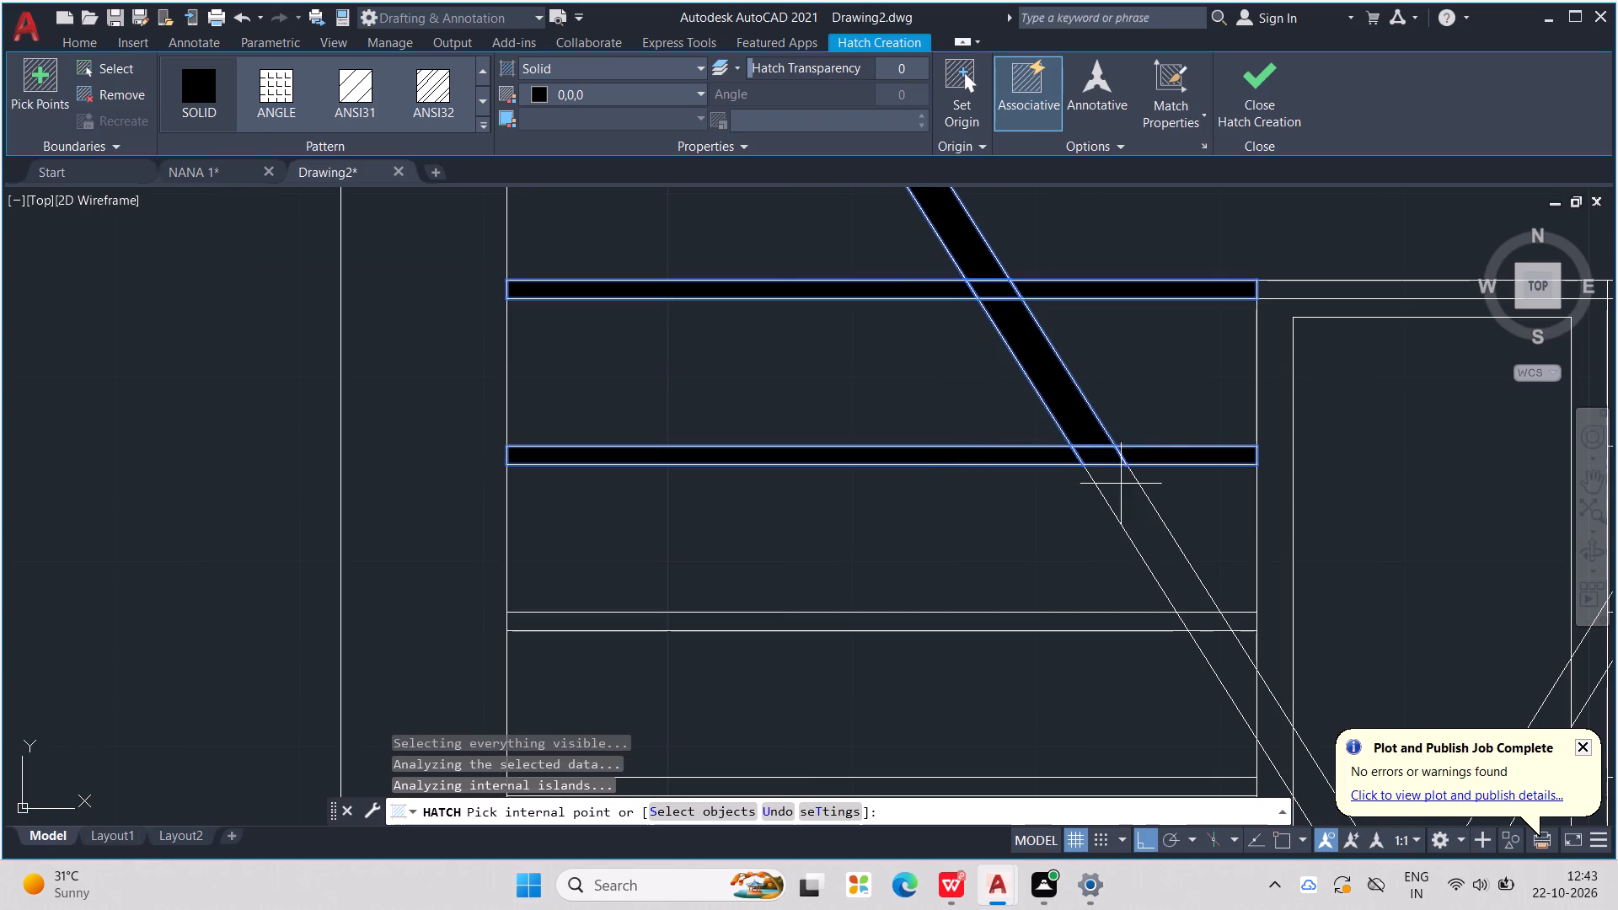
pyautogui.click(1125, 490)
pyautogui.click(1213, 629)
pyautogui.scroll(2, 1219, 634)
pyautogui.click(1265, 615)
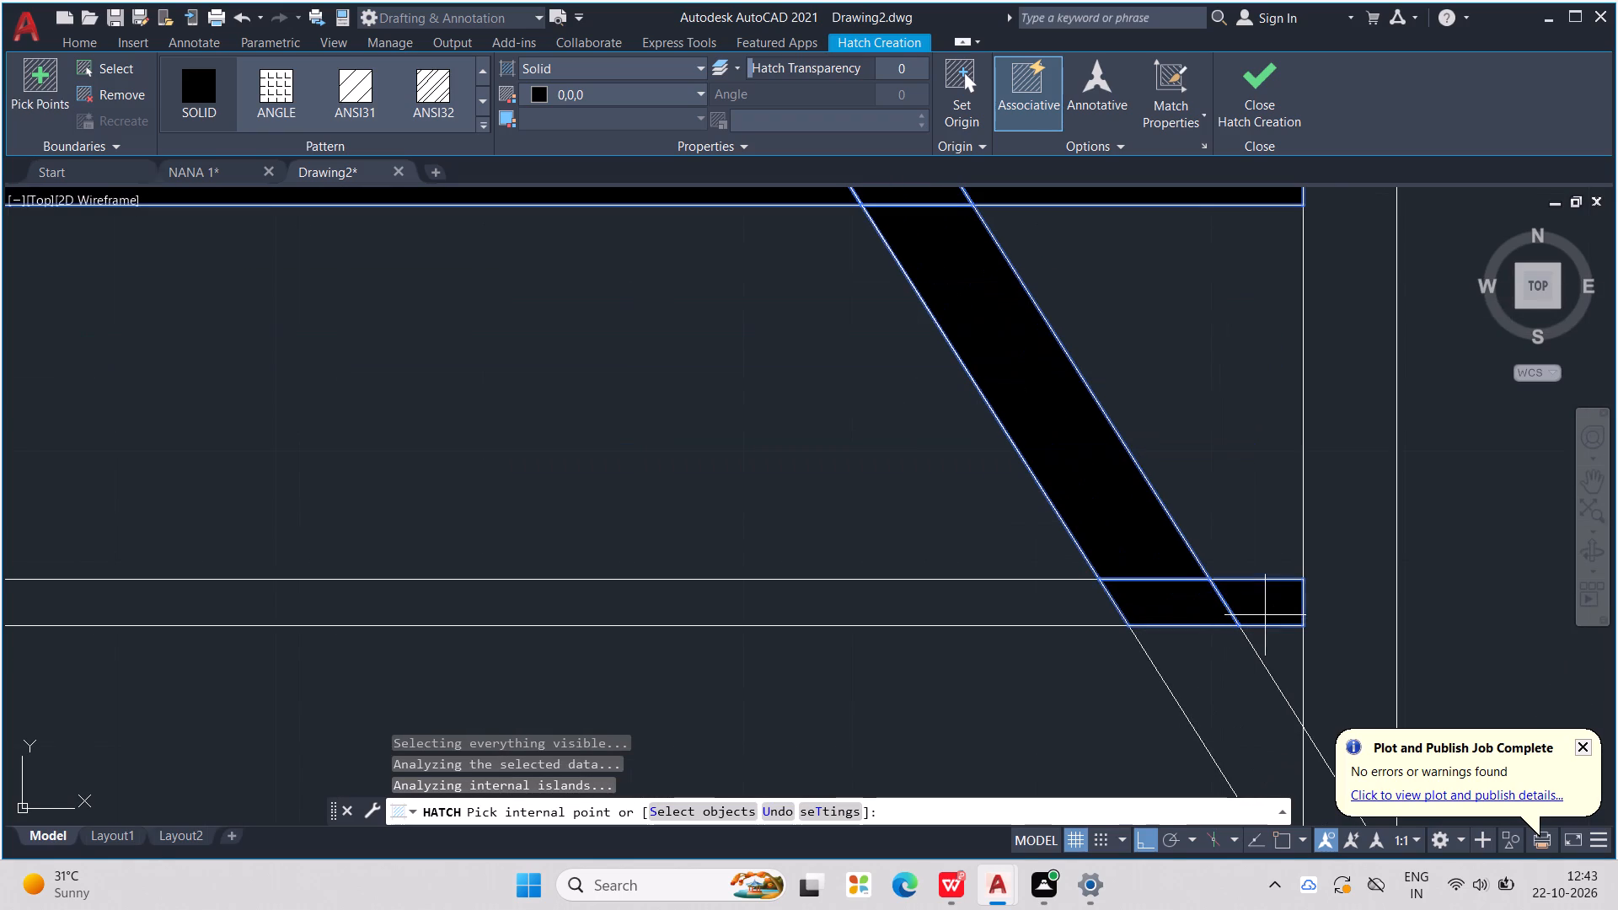
pyautogui.click(1088, 613)
pyautogui.scroll(-5, 1087, 608)
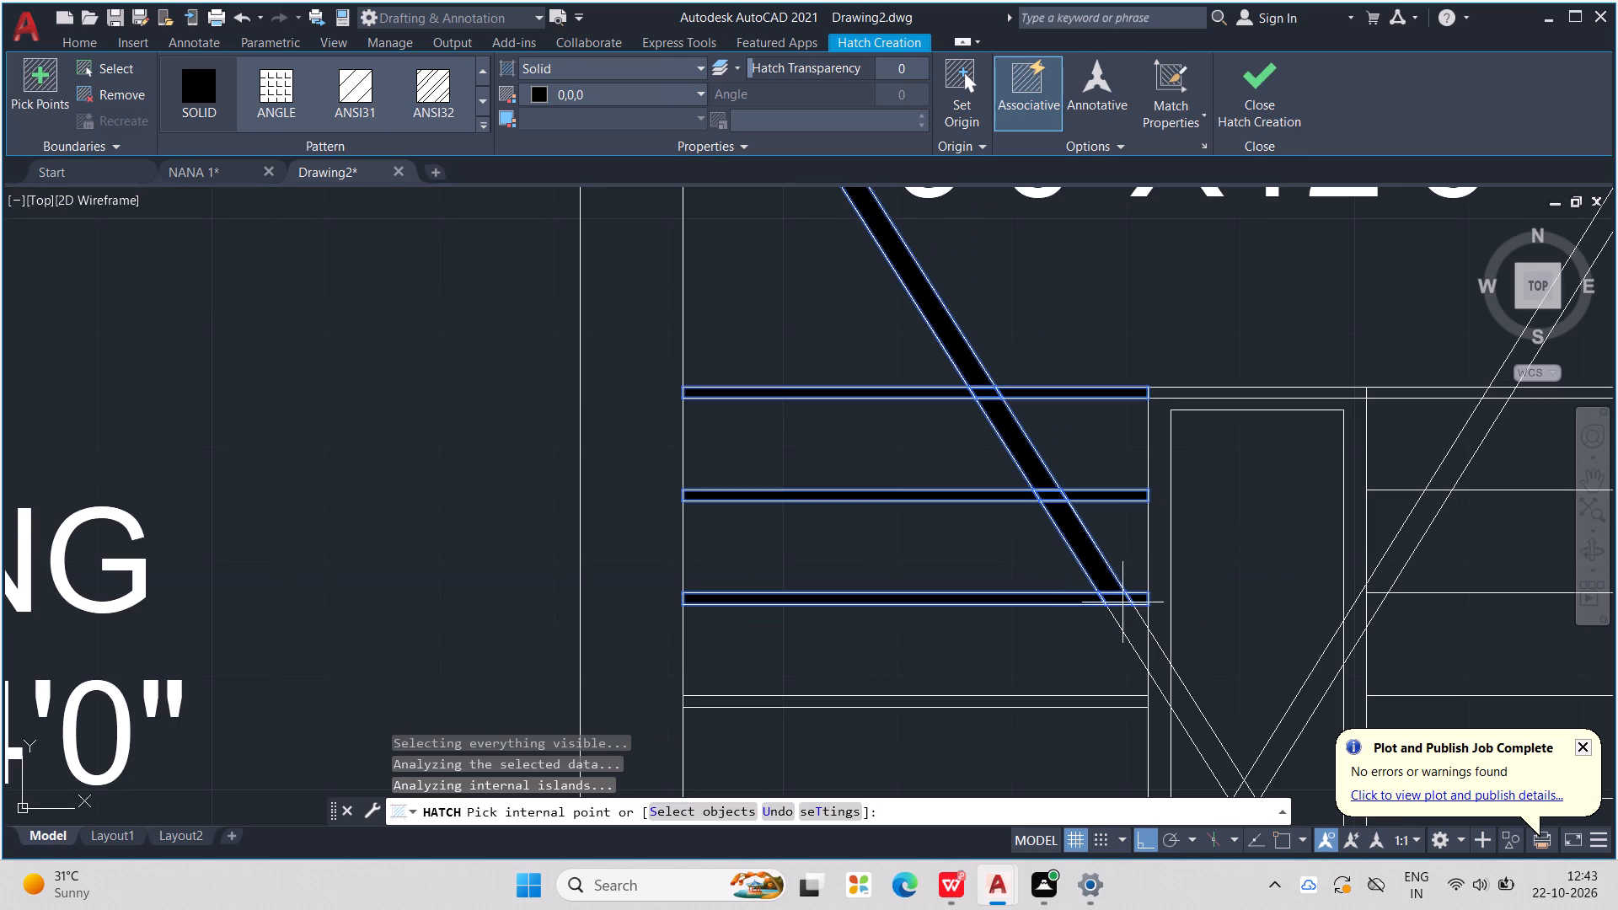
pyautogui.click(1132, 618)
# Fill the western flight's fourth and fifth double lines from the north with the solid hatch.
pyautogui.moveTo(1133, 624); pyautogui.dragTo(1134, 488, button='middle')
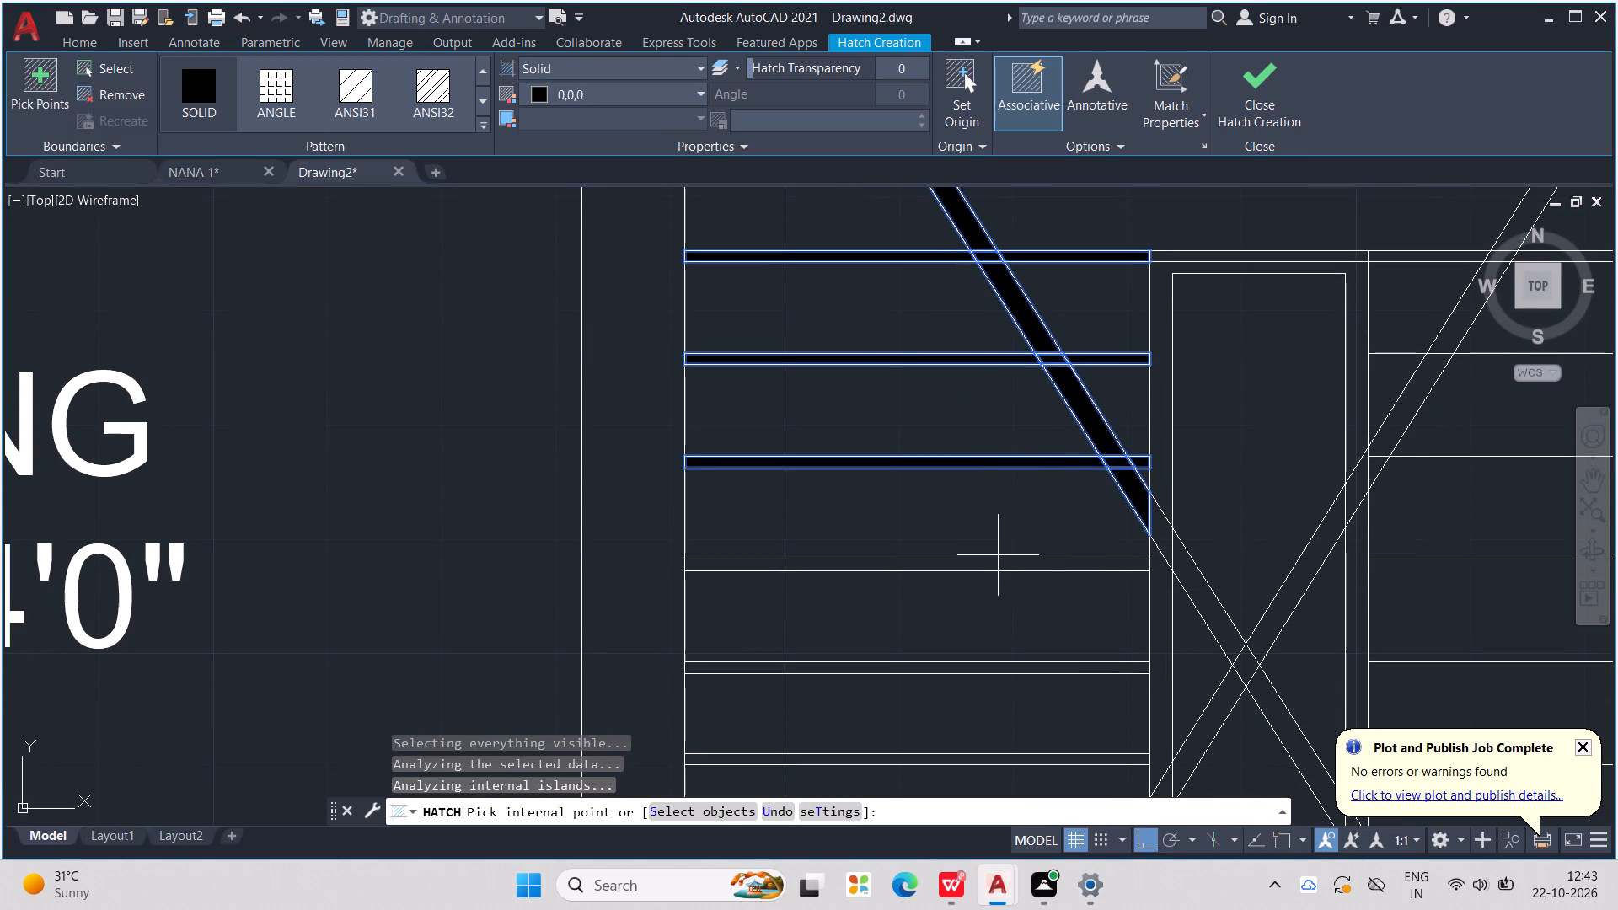
pyautogui.click(1001, 571)
pyautogui.click(973, 456)
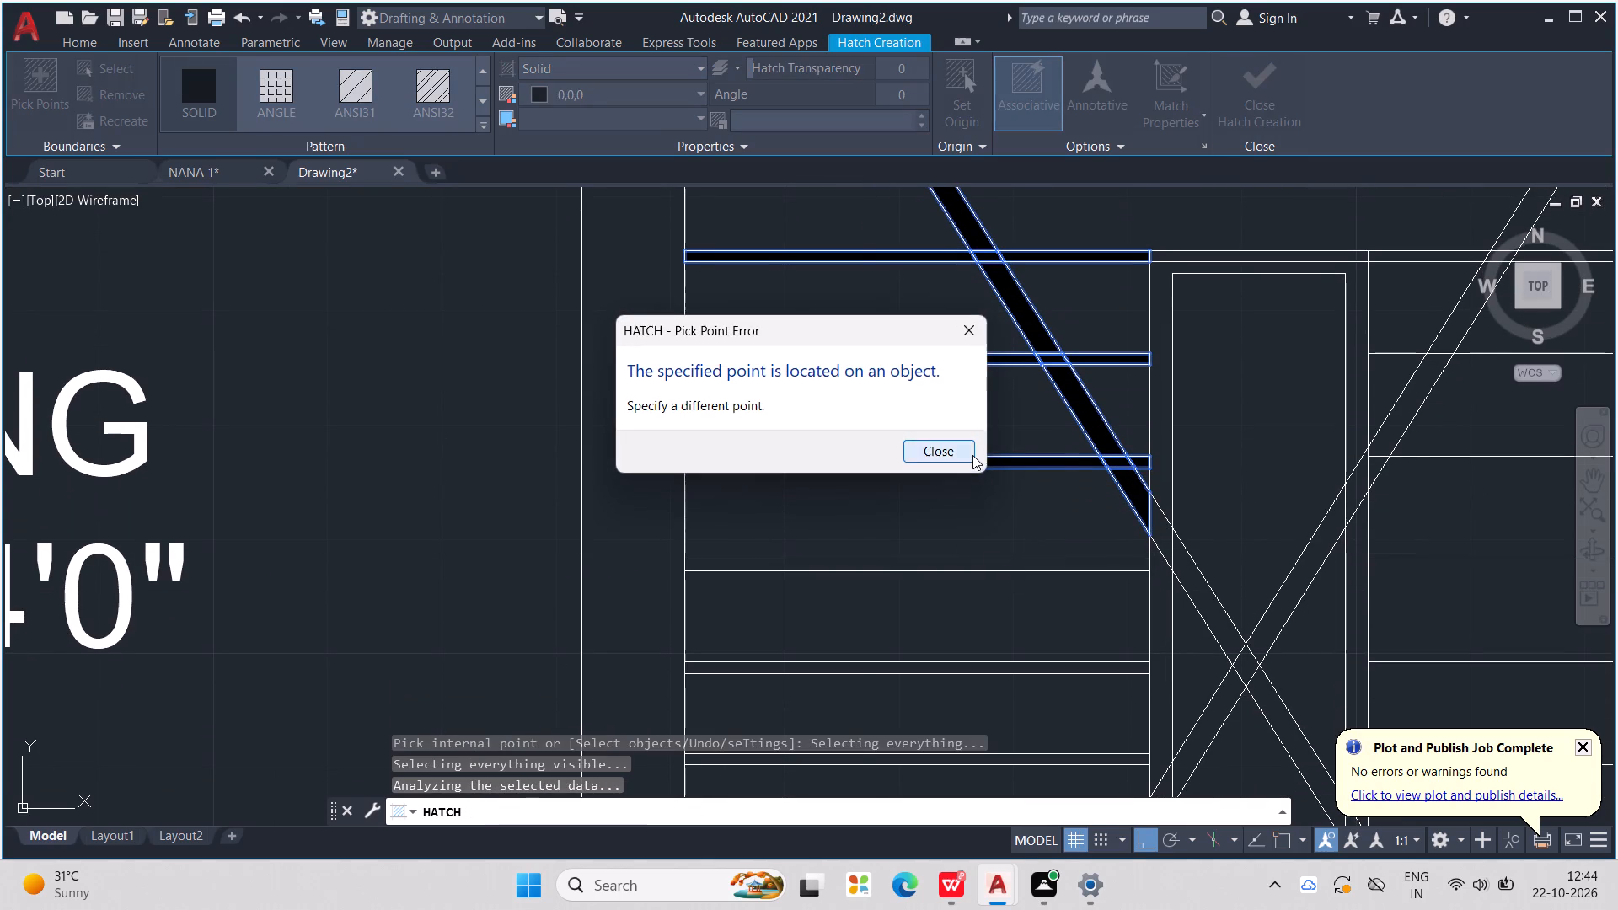
pyautogui.click(1005, 564)
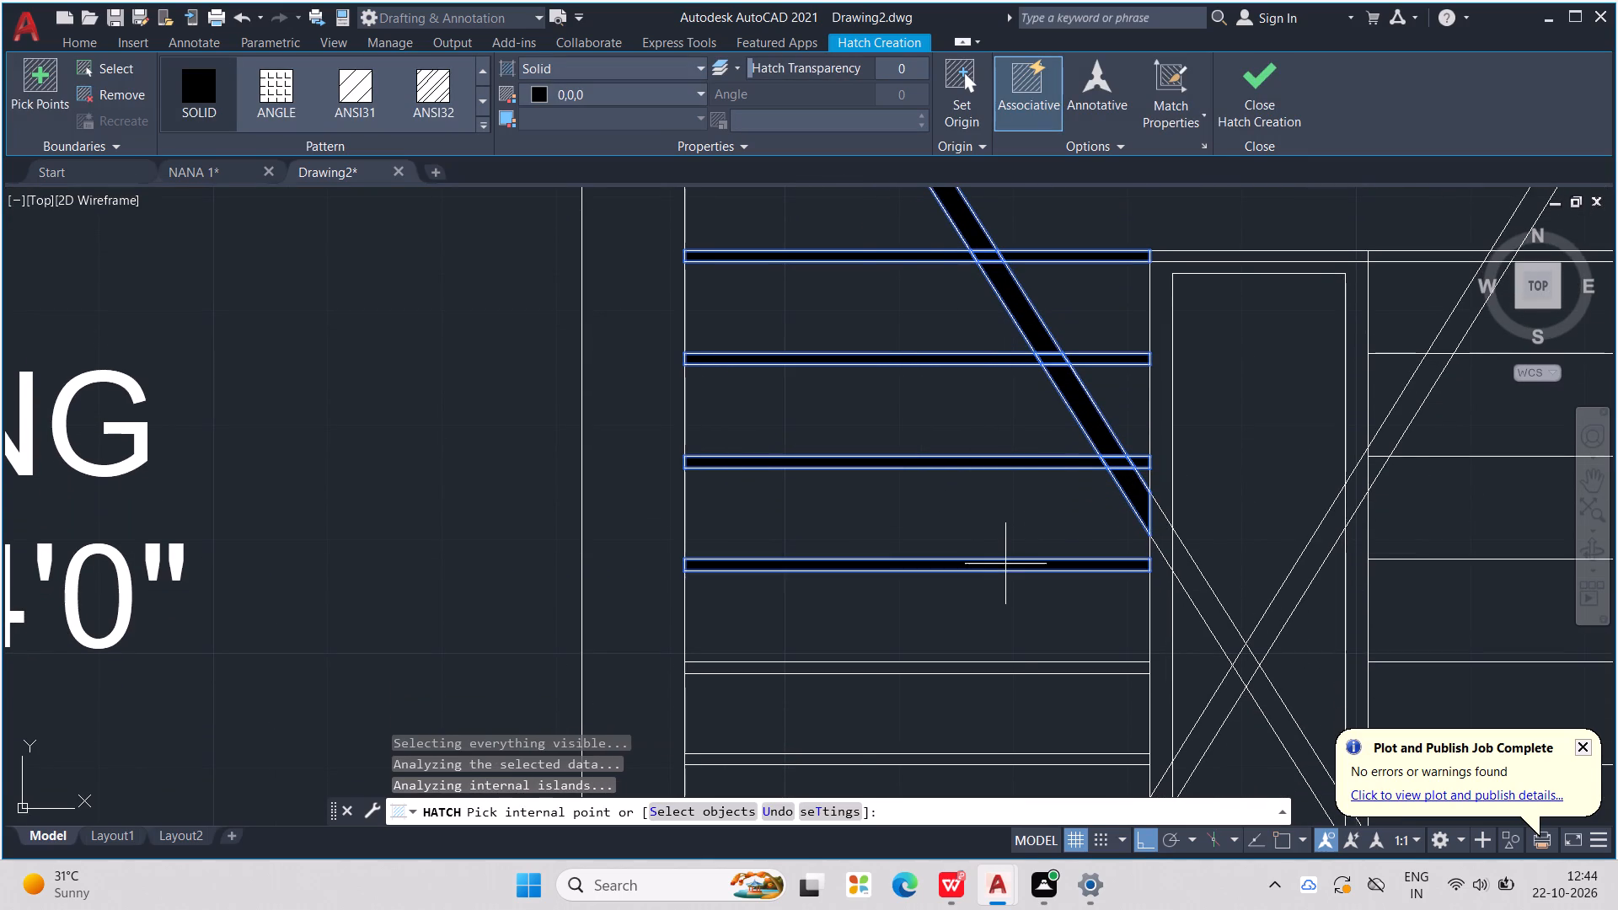
pyautogui.click(1030, 669)
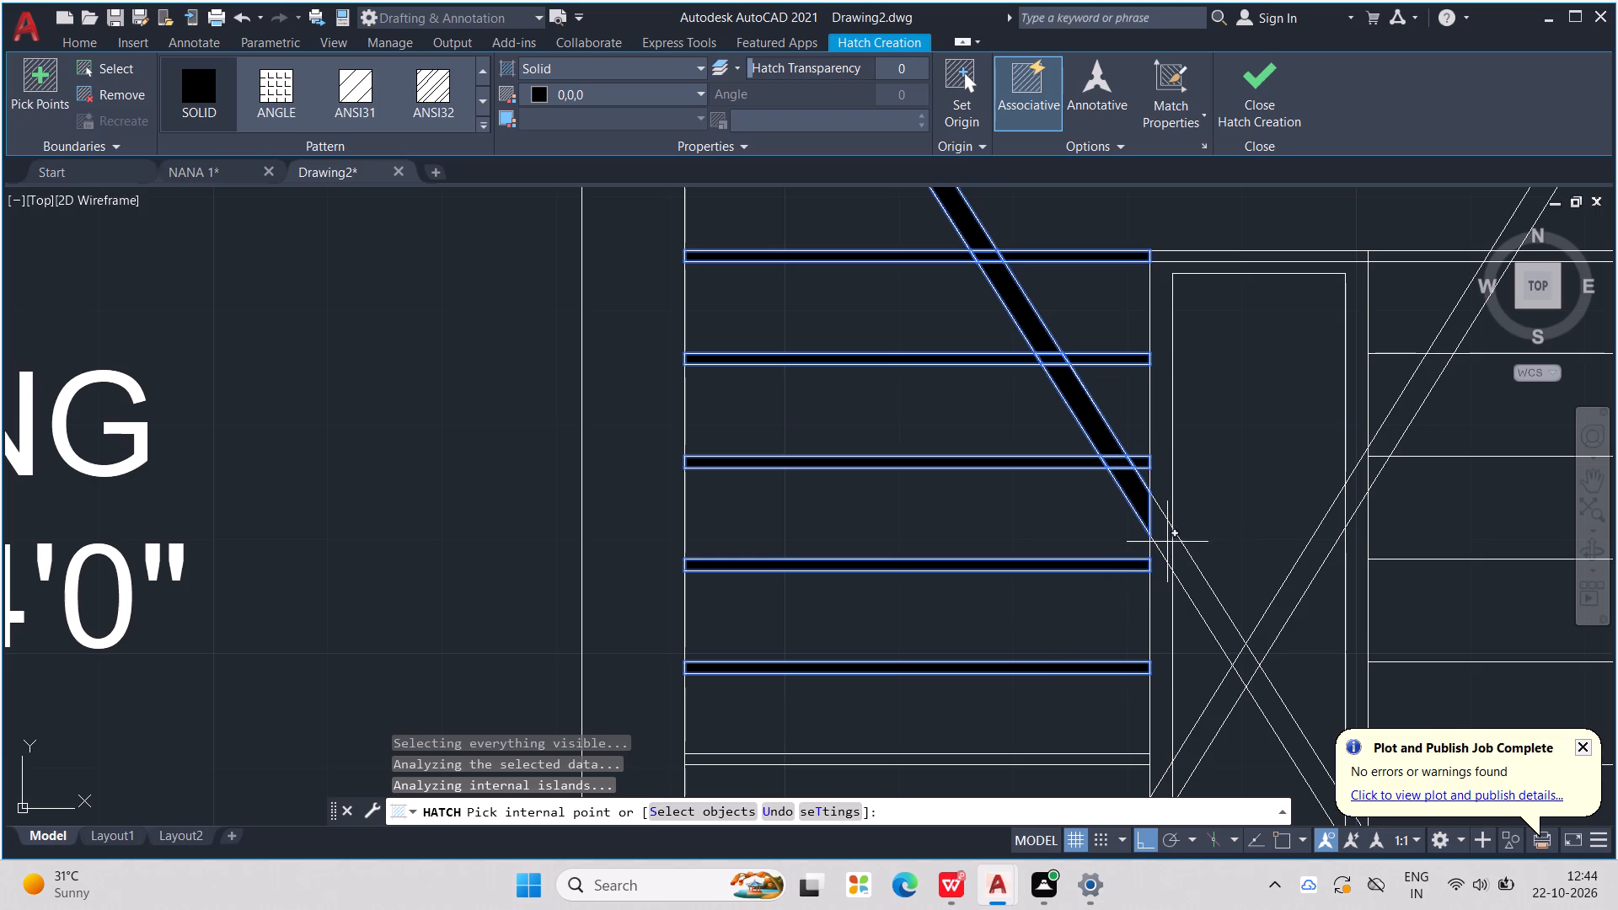
# Fill the northwest diagonal band across the stairwell frame to the central crossing, plus the northeast band inside the well.
pyautogui.click(1160, 528)
pyautogui.click(1190, 570)
pyautogui.click(1250, 661)
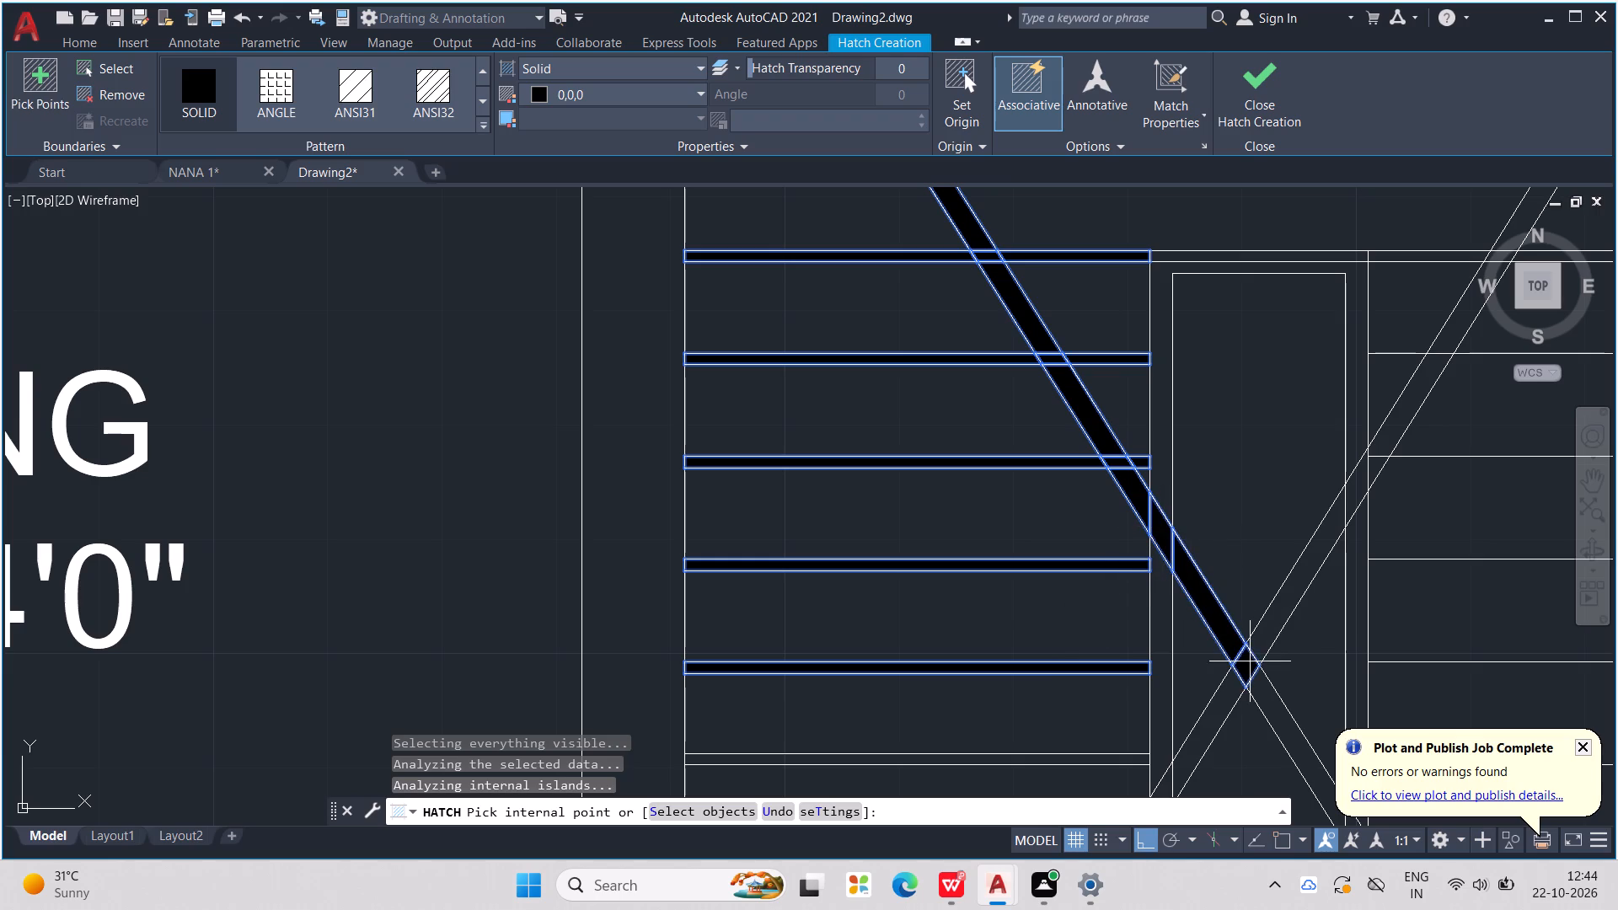
pyautogui.click(1274, 615)
# Fill the two diagonal bands south of the stair flights, down to the staircase's southwest and southeast corners.
pyautogui.scroll(-1, 1276, 601)
pyautogui.moveTo(1276, 595); pyautogui.dragTo(931, 447, button='middle')
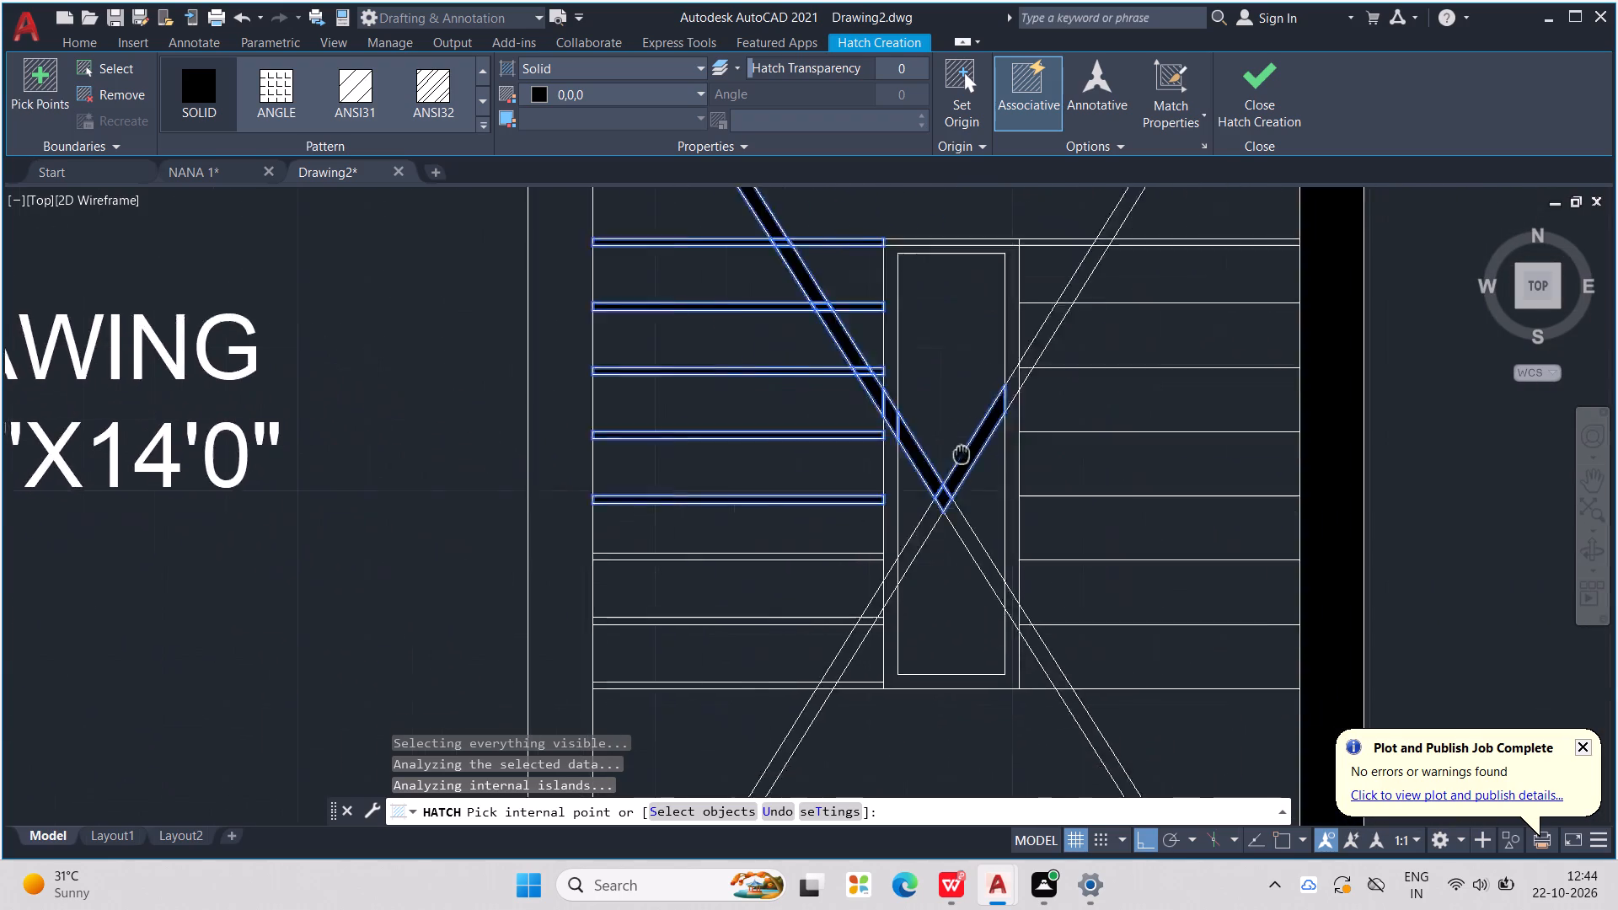
pyautogui.moveTo(931, 447); pyautogui.dragTo(867, 439, button='middle')
pyautogui.scroll(-2, 867, 439)
pyautogui.scroll(1, 813, 573)
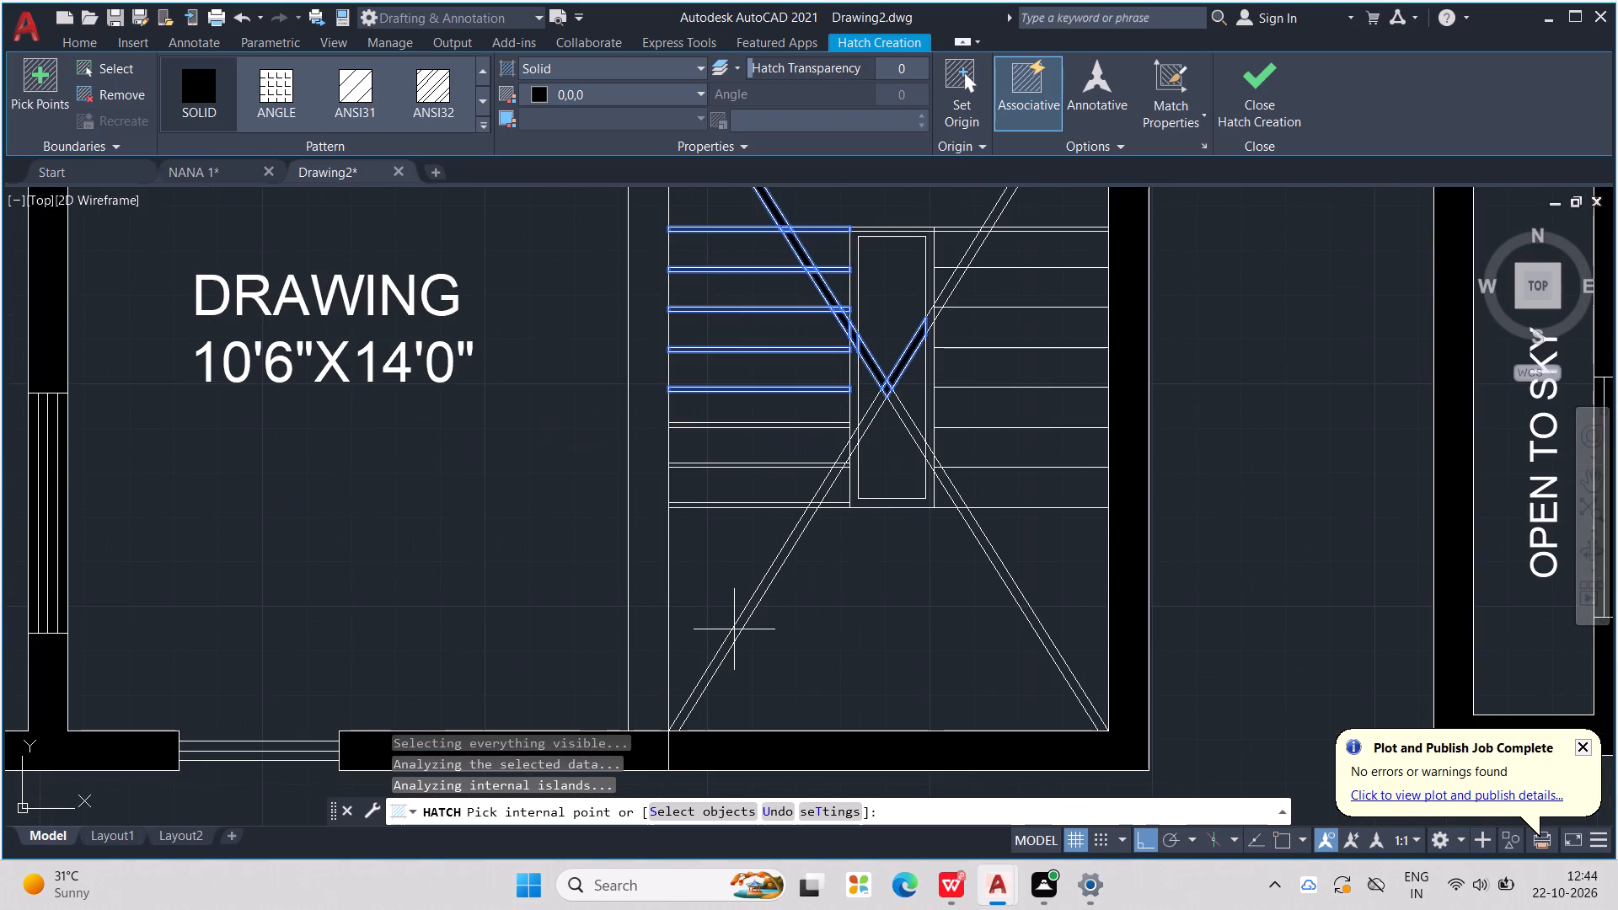
pyautogui.click(736, 632)
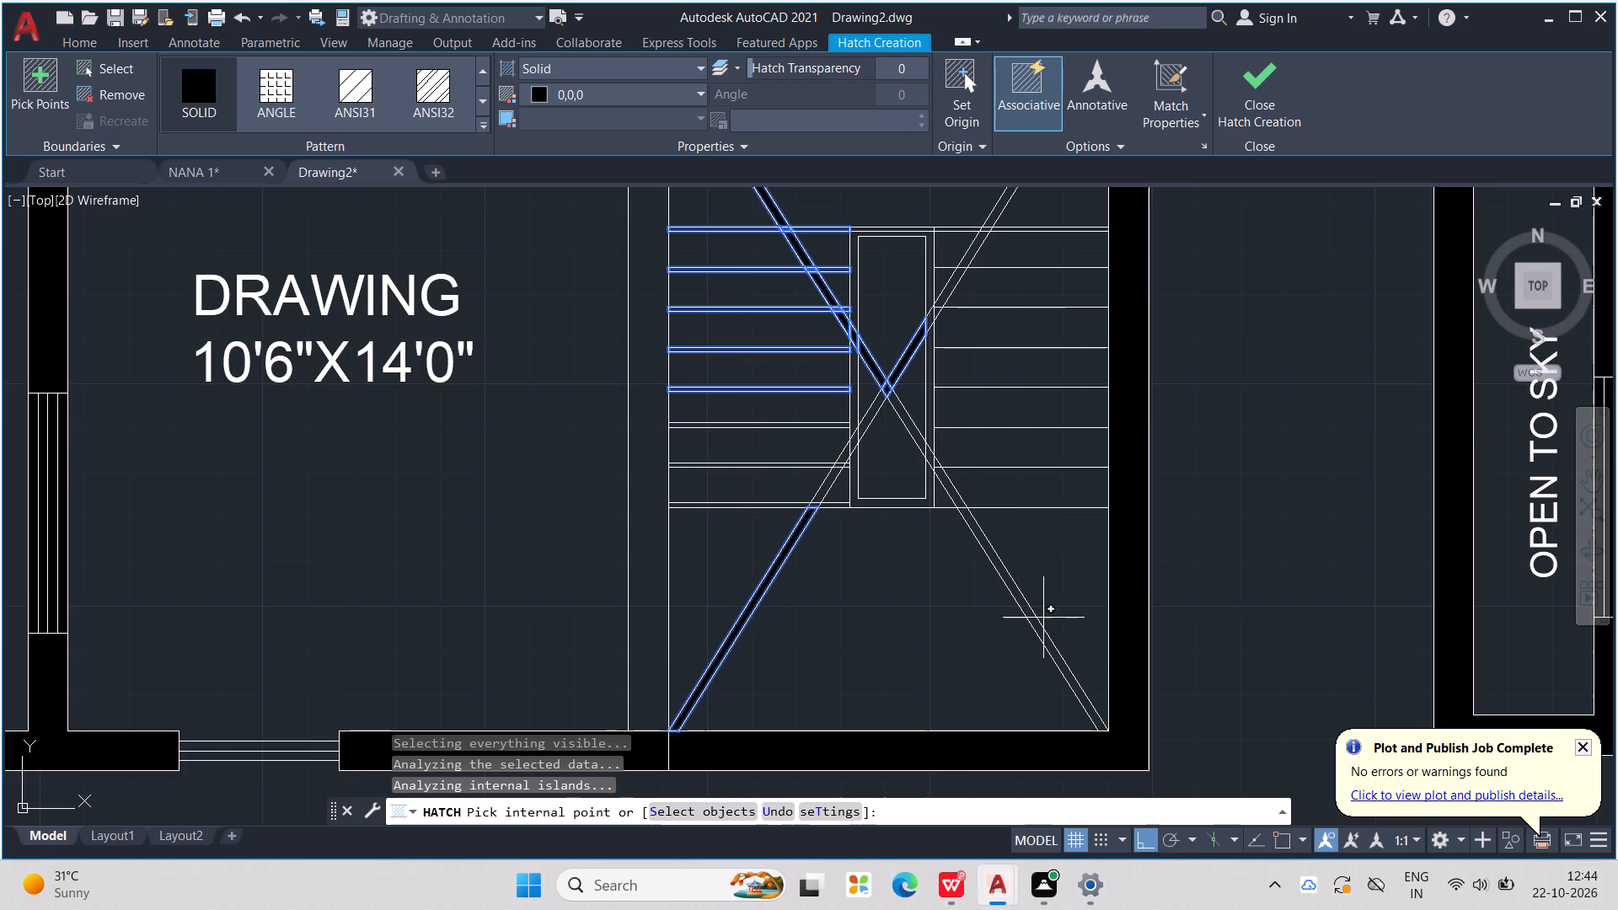
pyautogui.click(1041, 629)
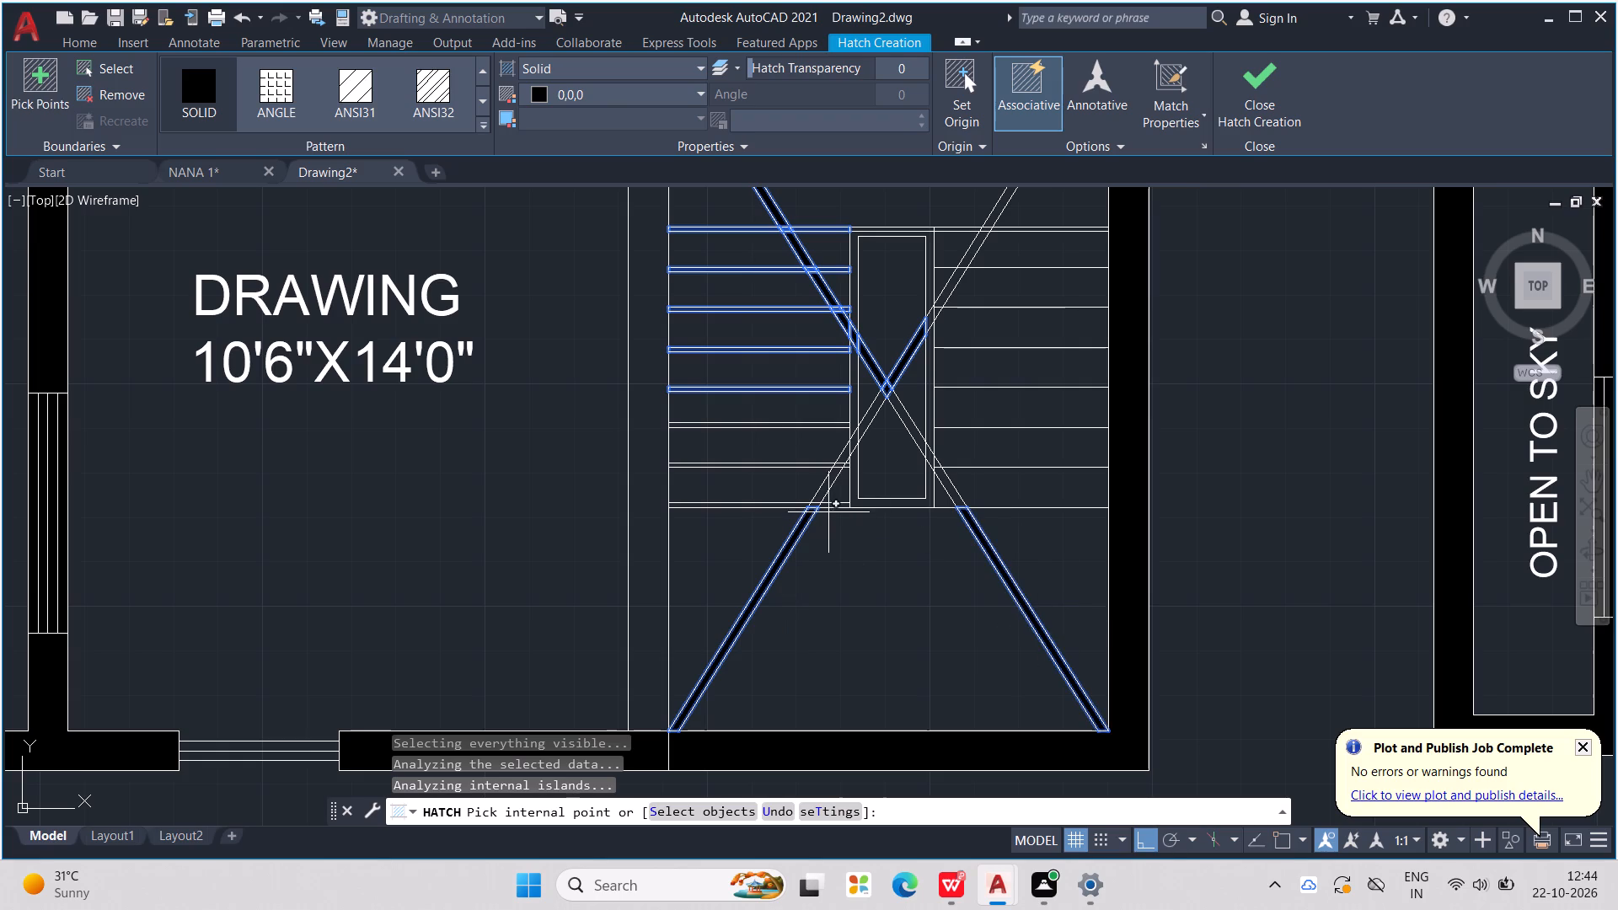
# Fill the western flight's three southernmost double lines, leaving the second's diagonal crossing and east end open.
pyautogui.scroll(3, 830, 506)
pyautogui.click(830, 506)
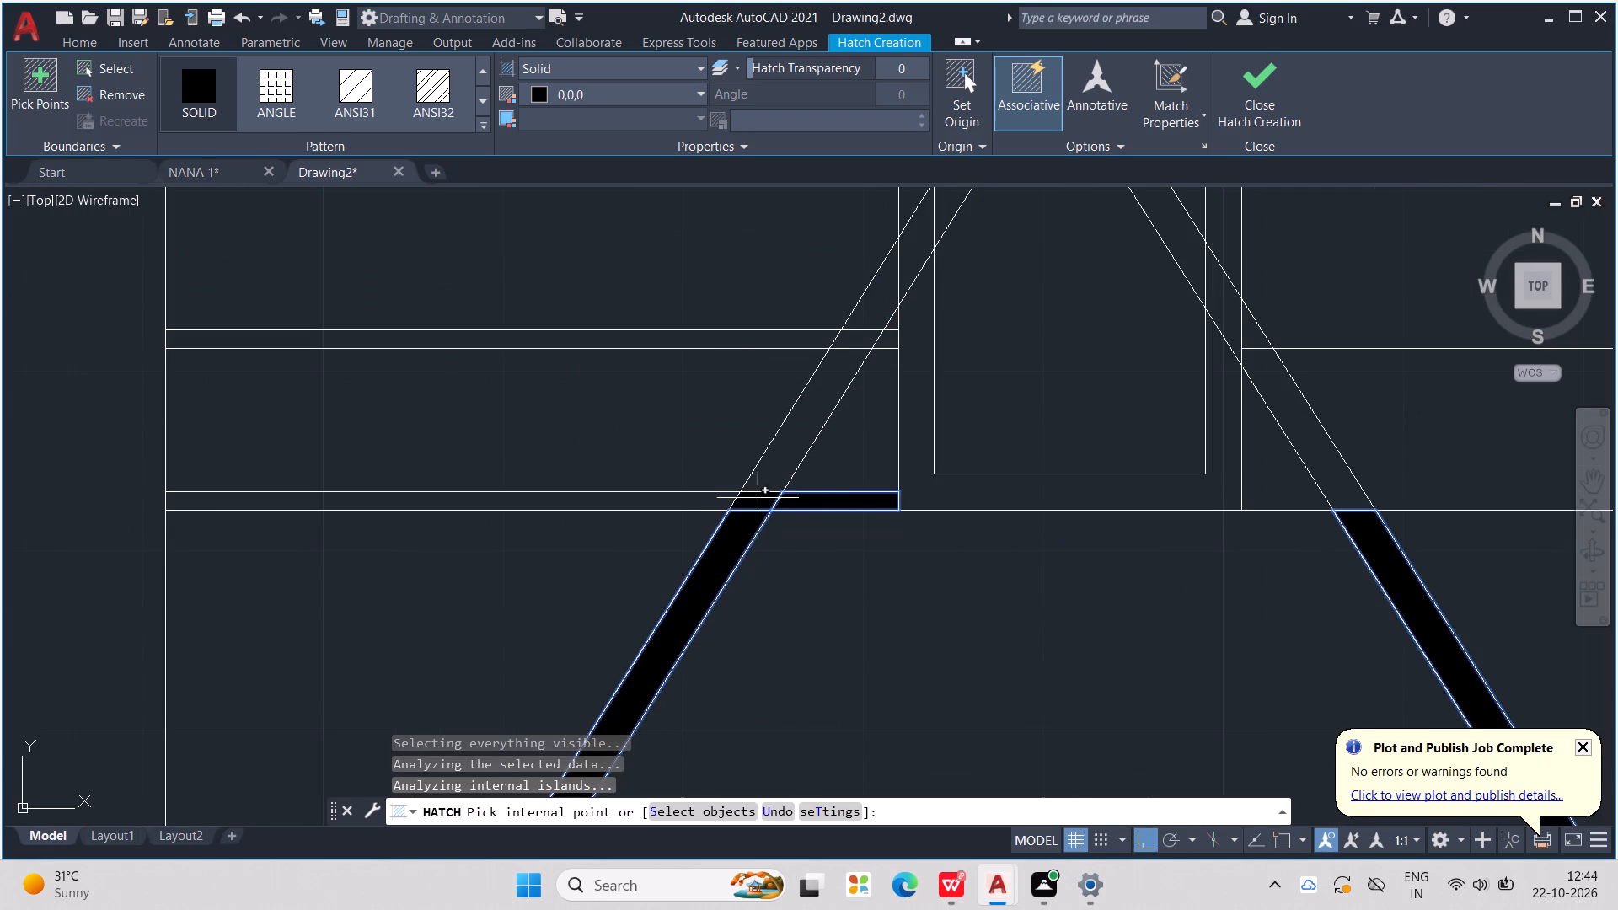
pyautogui.click(758, 498)
pyautogui.click(679, 495)
pyautogui.click(705, 346)
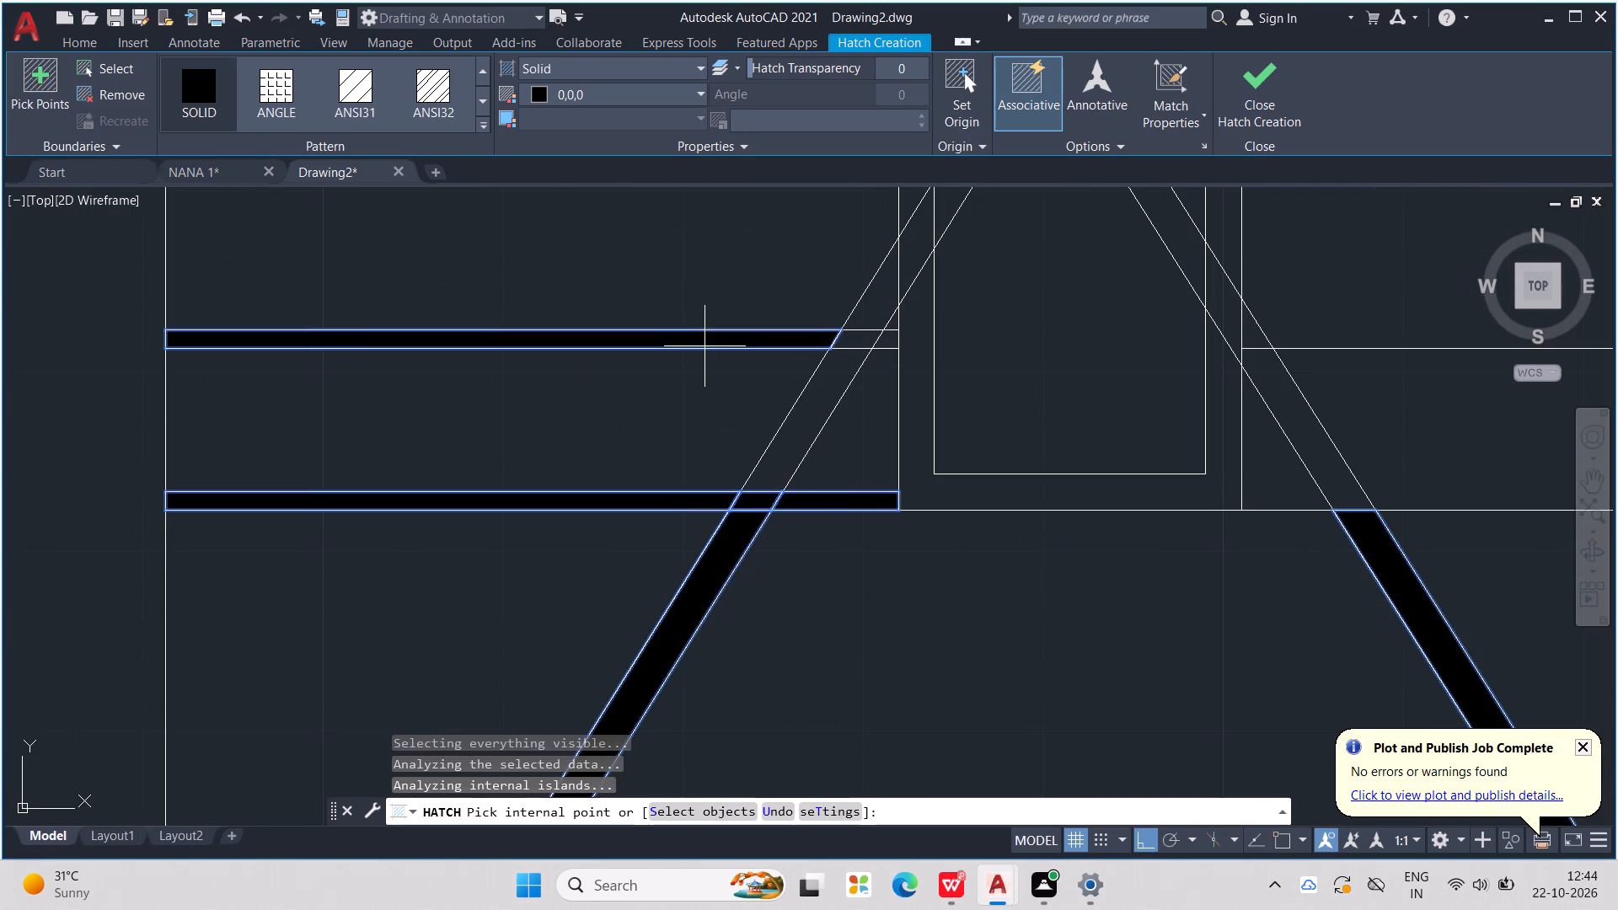
pyautogui.scroll(-2, 705, 345)
pyautogui.moveTo(706, 345); pyautogui.dragTo(771, 591, button='middle')
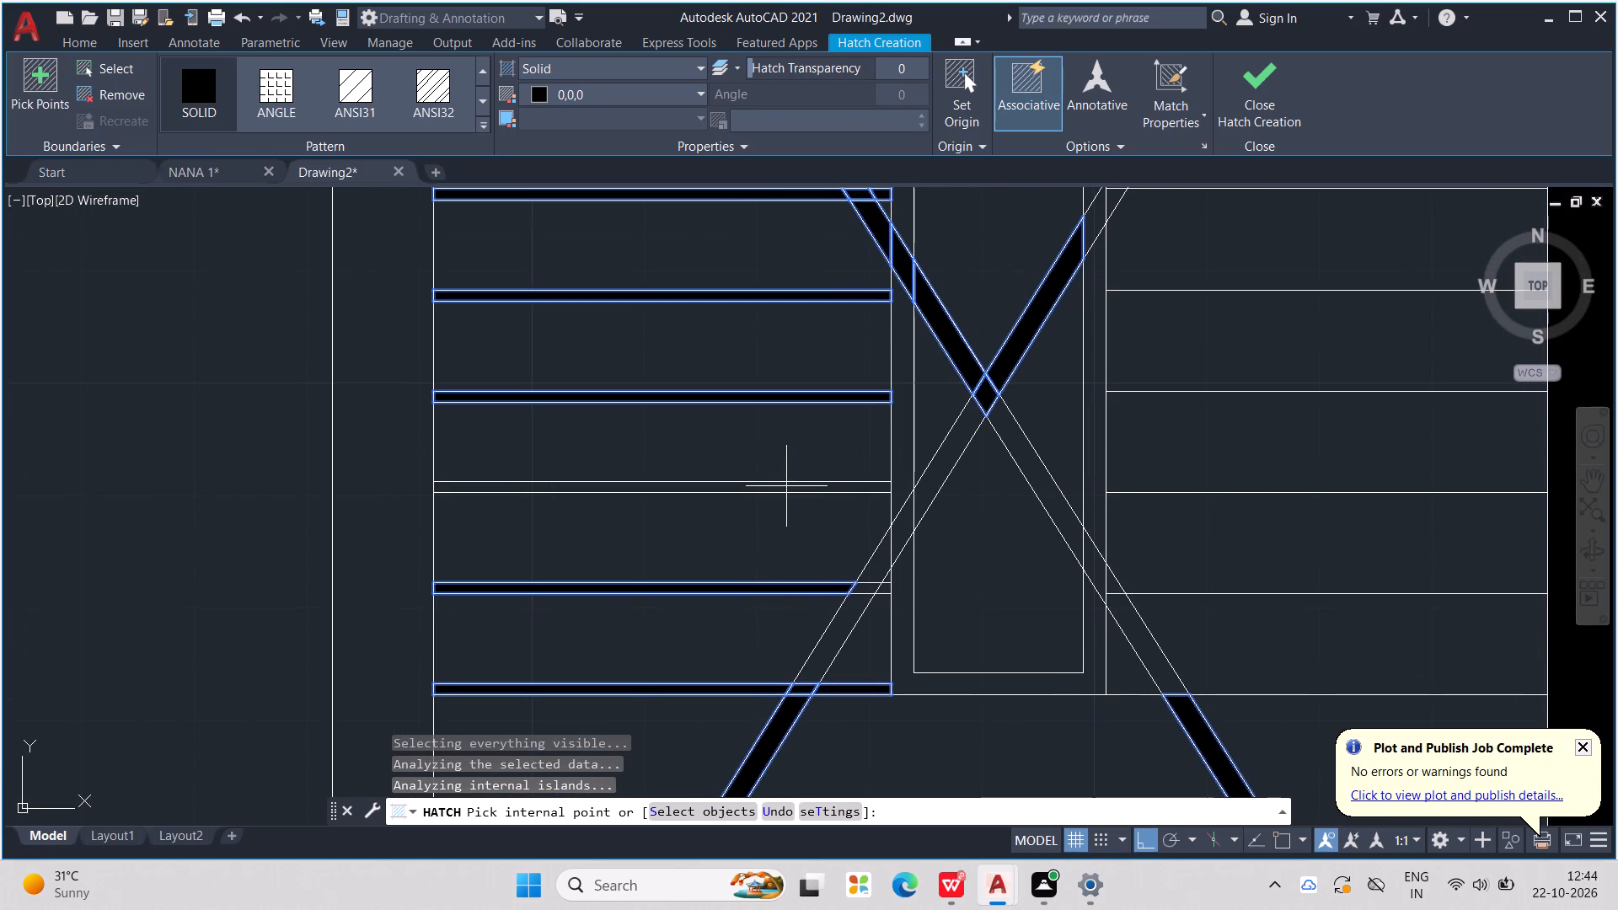
pyautogui.click(787, 485)
# Fill the rest of the second-southernmost double line, the southwest diagonal band beside it, and the adjoining stairwell frame.
pyautogui.scroll(4, 876, 593)
pyautogui.click(846, 558)
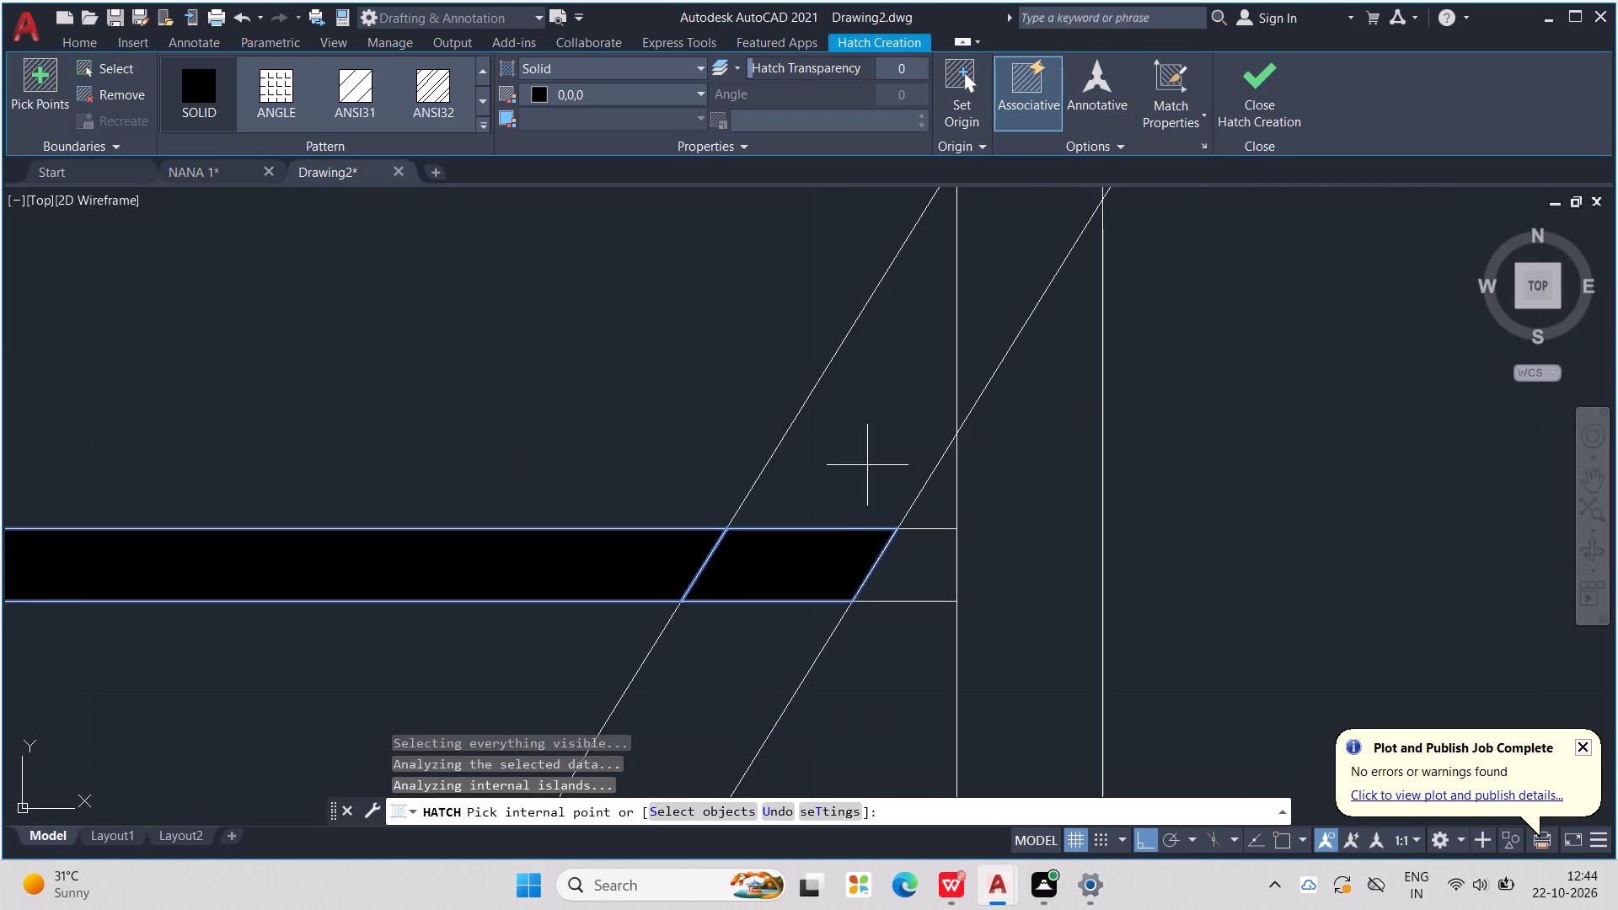
pyautogui.click(864, 453)
pyautogui.click(801, 636)
pyautogui.click(961, 568)
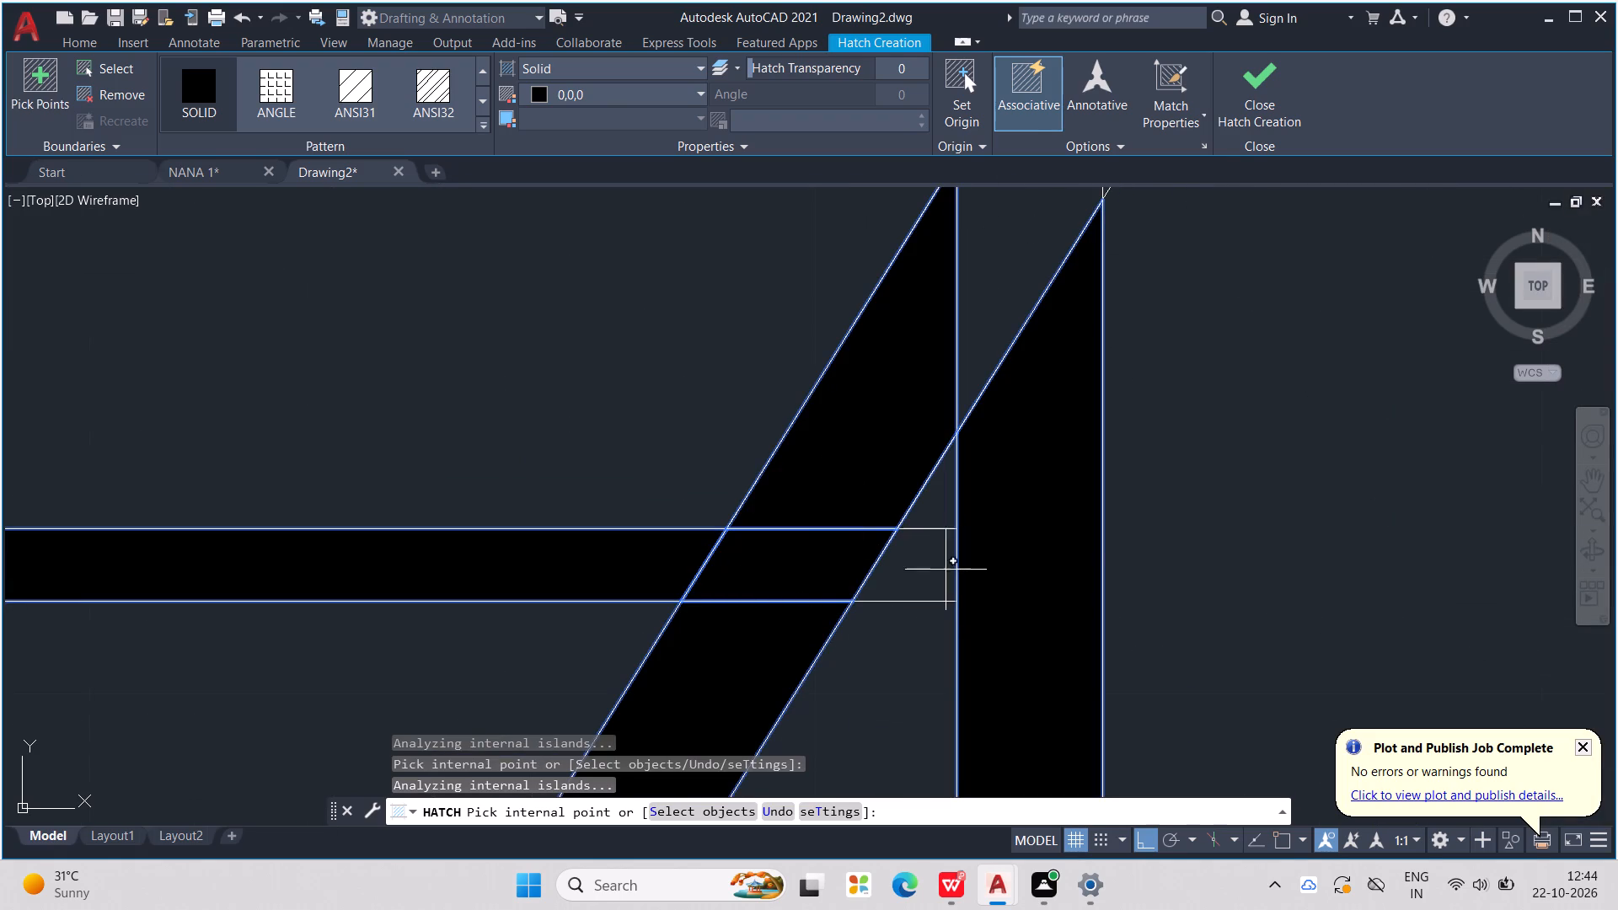
pyautogui.click(935, 572)
pyautogui.click(990, 306)
# Fill the stairwell frame's remaining pieces around the diagonals and the two southern diagonal bands inside the well.
pyautogui.scroll(-2, 983, 309)
pyautogui.scroll(-4, 996, 380)
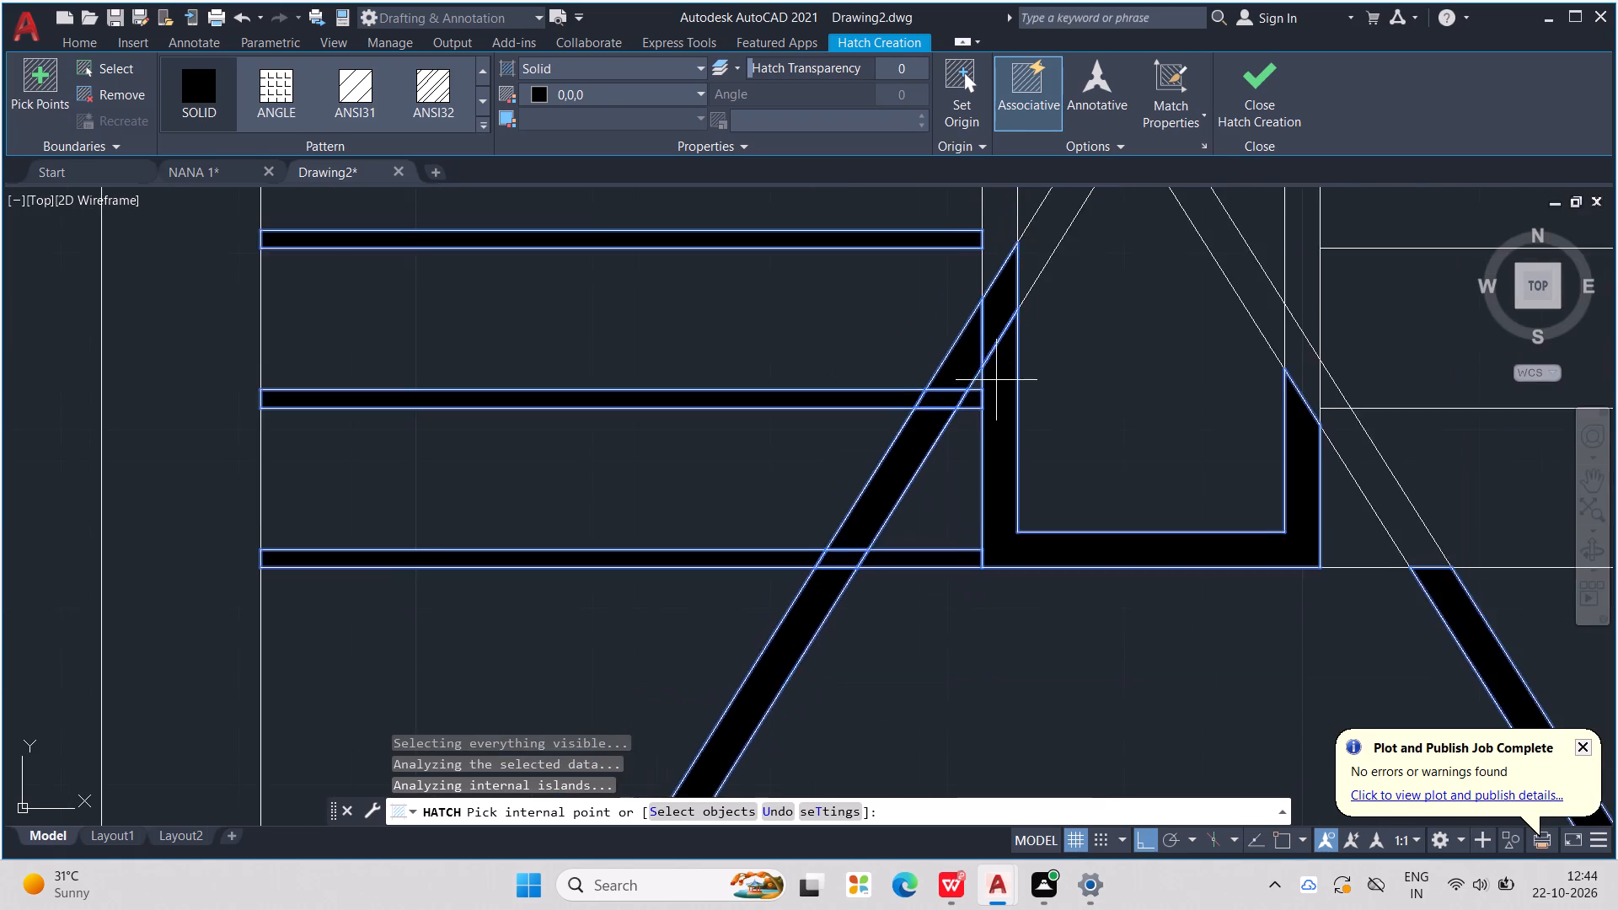
pyautogui.moveTo(996, 380); pyautogui.dragTo(964, 680, button='middle')
pyautogui.scroll(-1, 999, 388)
pyautogui.click(967, 547)
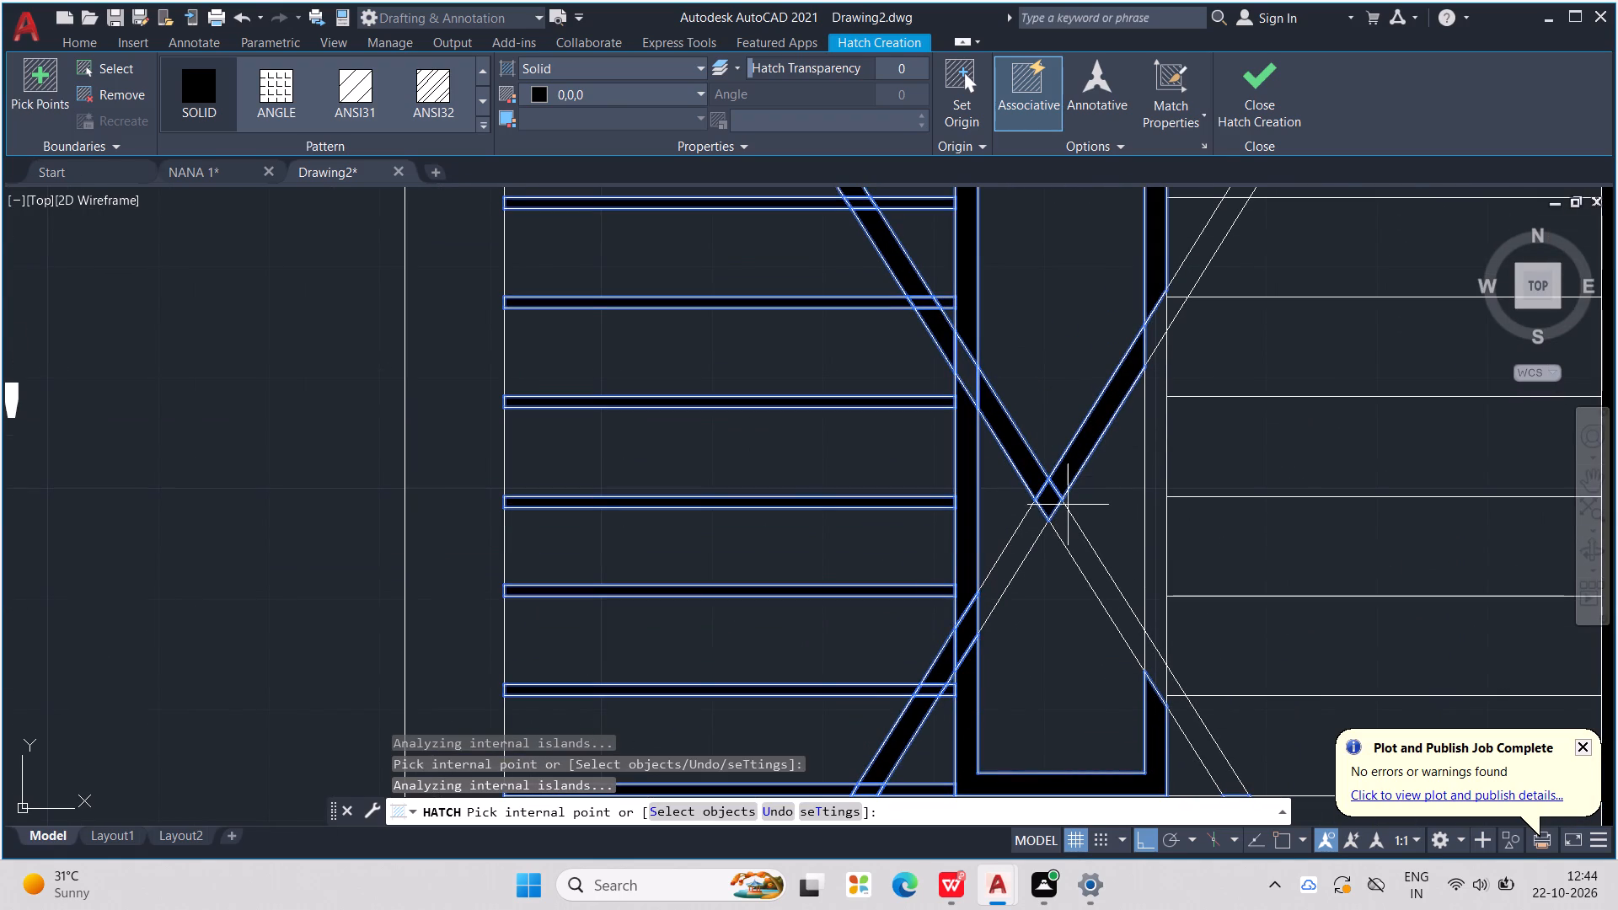
pyautogui.click(969, 367)
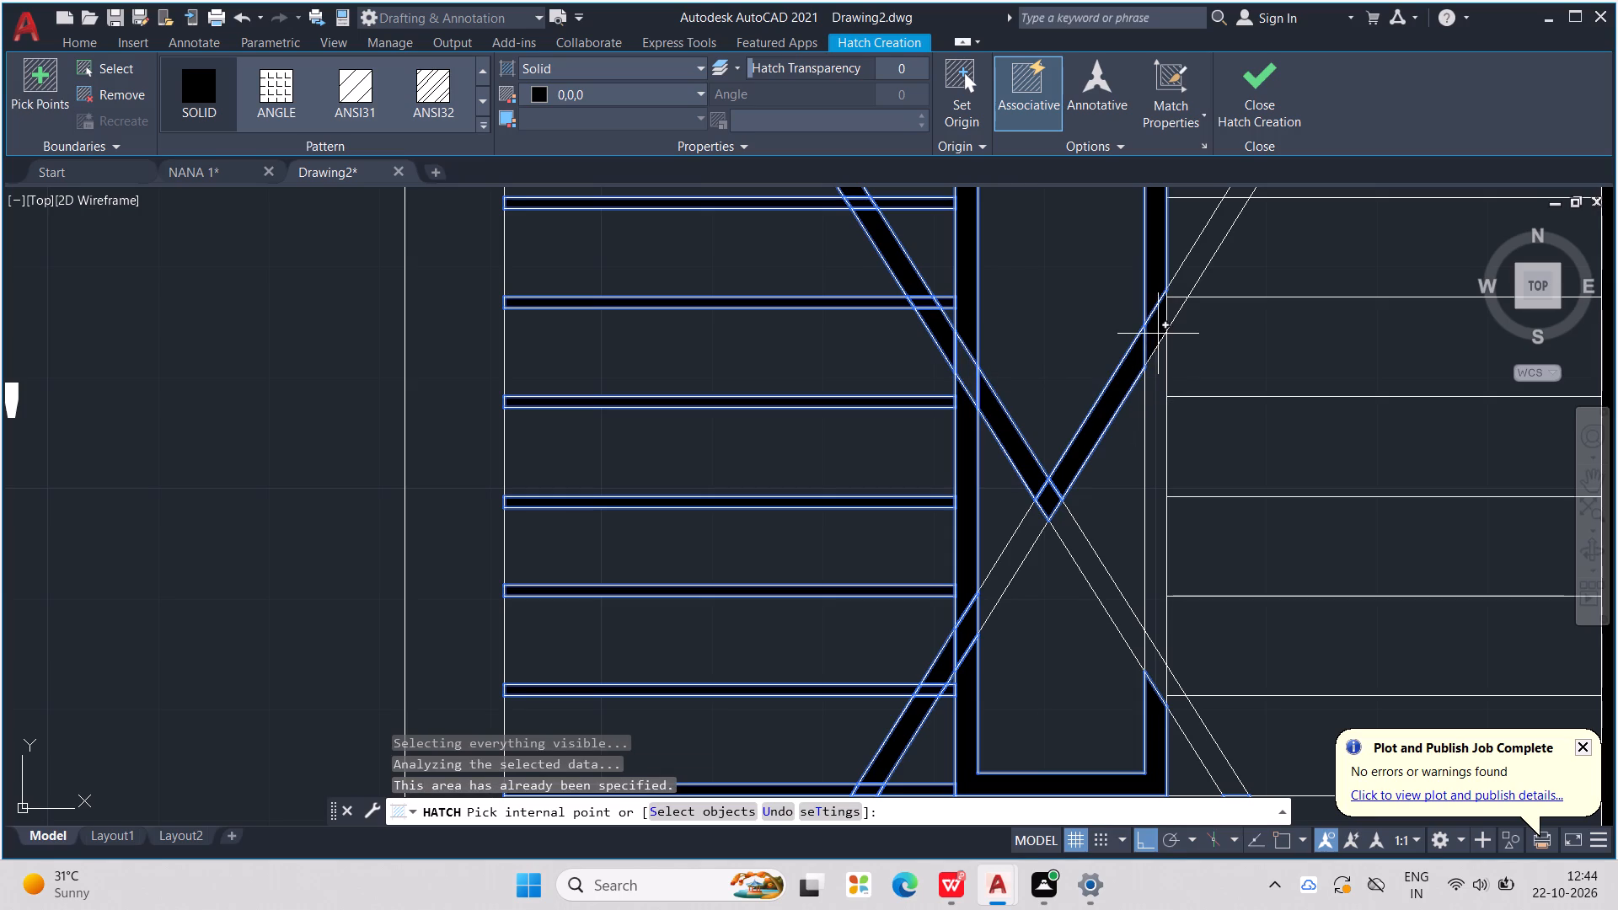
pyautogui.click(1155, 330)
pyautogui.click(1162, 385)
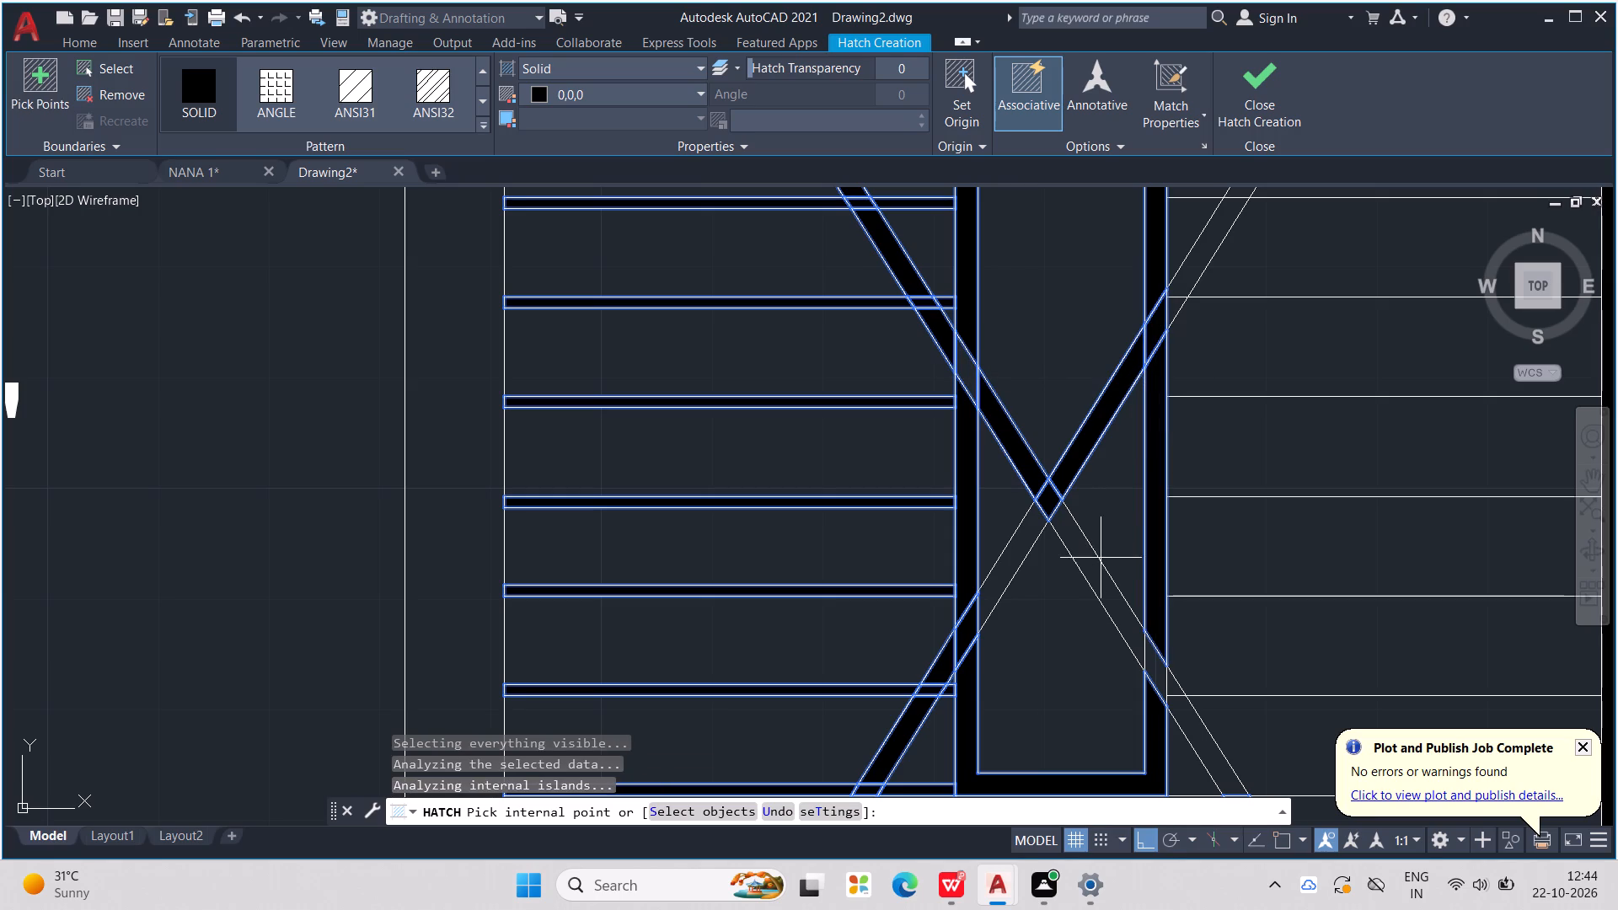
pyautogui.click(1098, 568)
pyautogui.click(1021, 558)
pyautogui.moveTo(1069, 581); pyautogui.dragTo(1034, 500, button='middle')
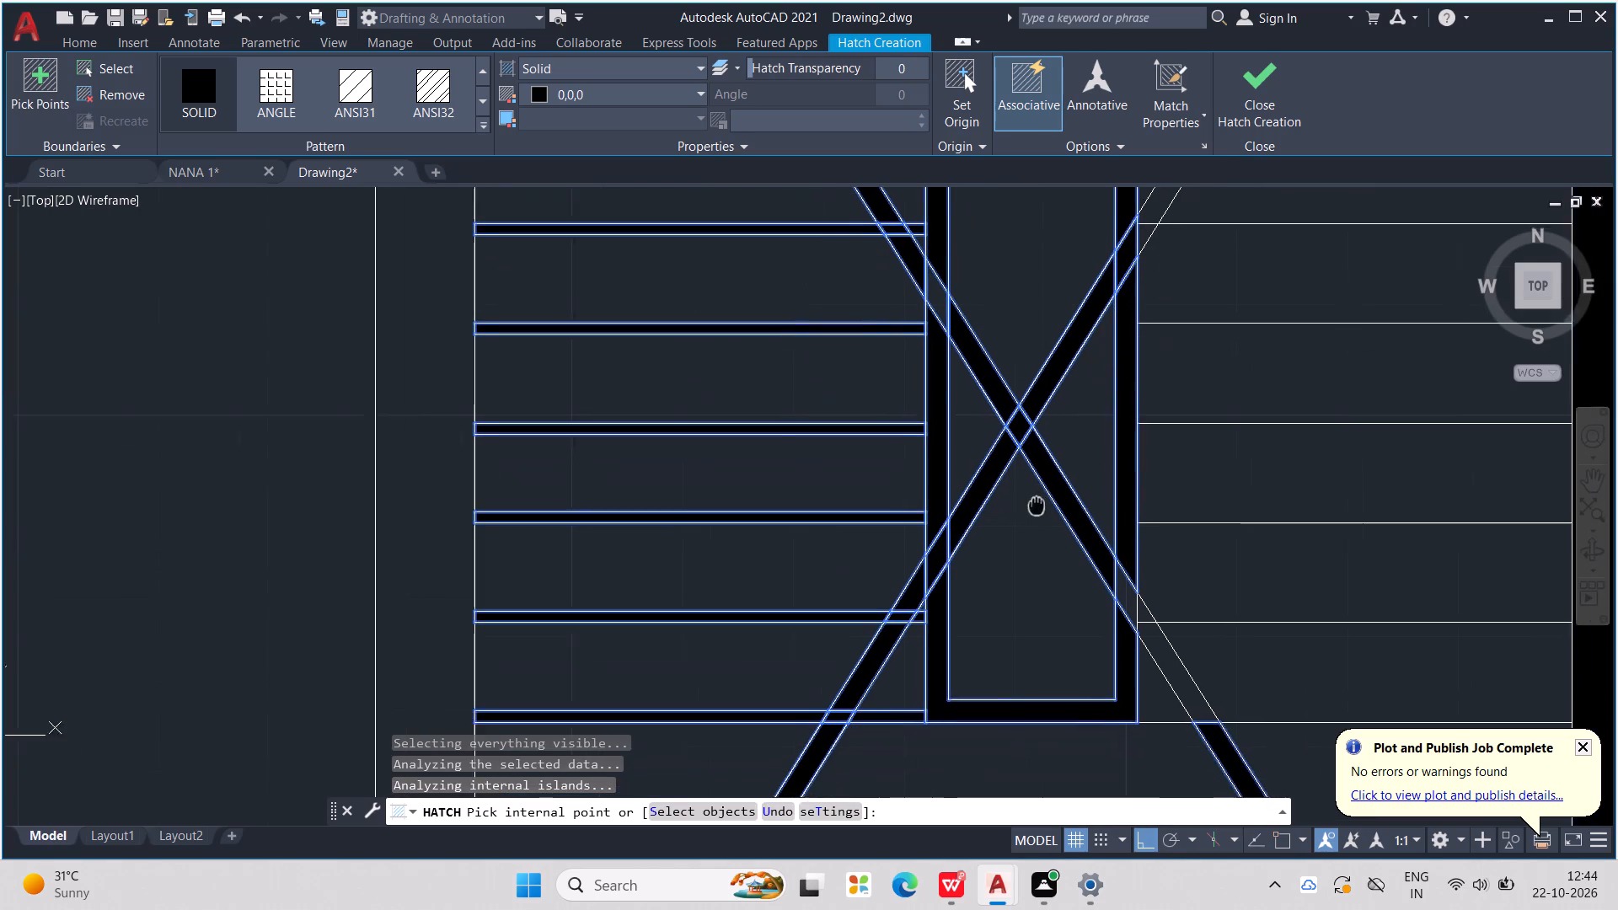
pyautogui.moveTo(1034, 500); pyautogui.dragTo(1011, 482, button='middle')
# Fill the southeast diagonal band where it crosses the stairwell frame and continues to the southernmost stair line.
pyautogui.click(1132, 622)
pyautogui.scroll(3, 1105, 591)
pyautogui.click(1105, 587)
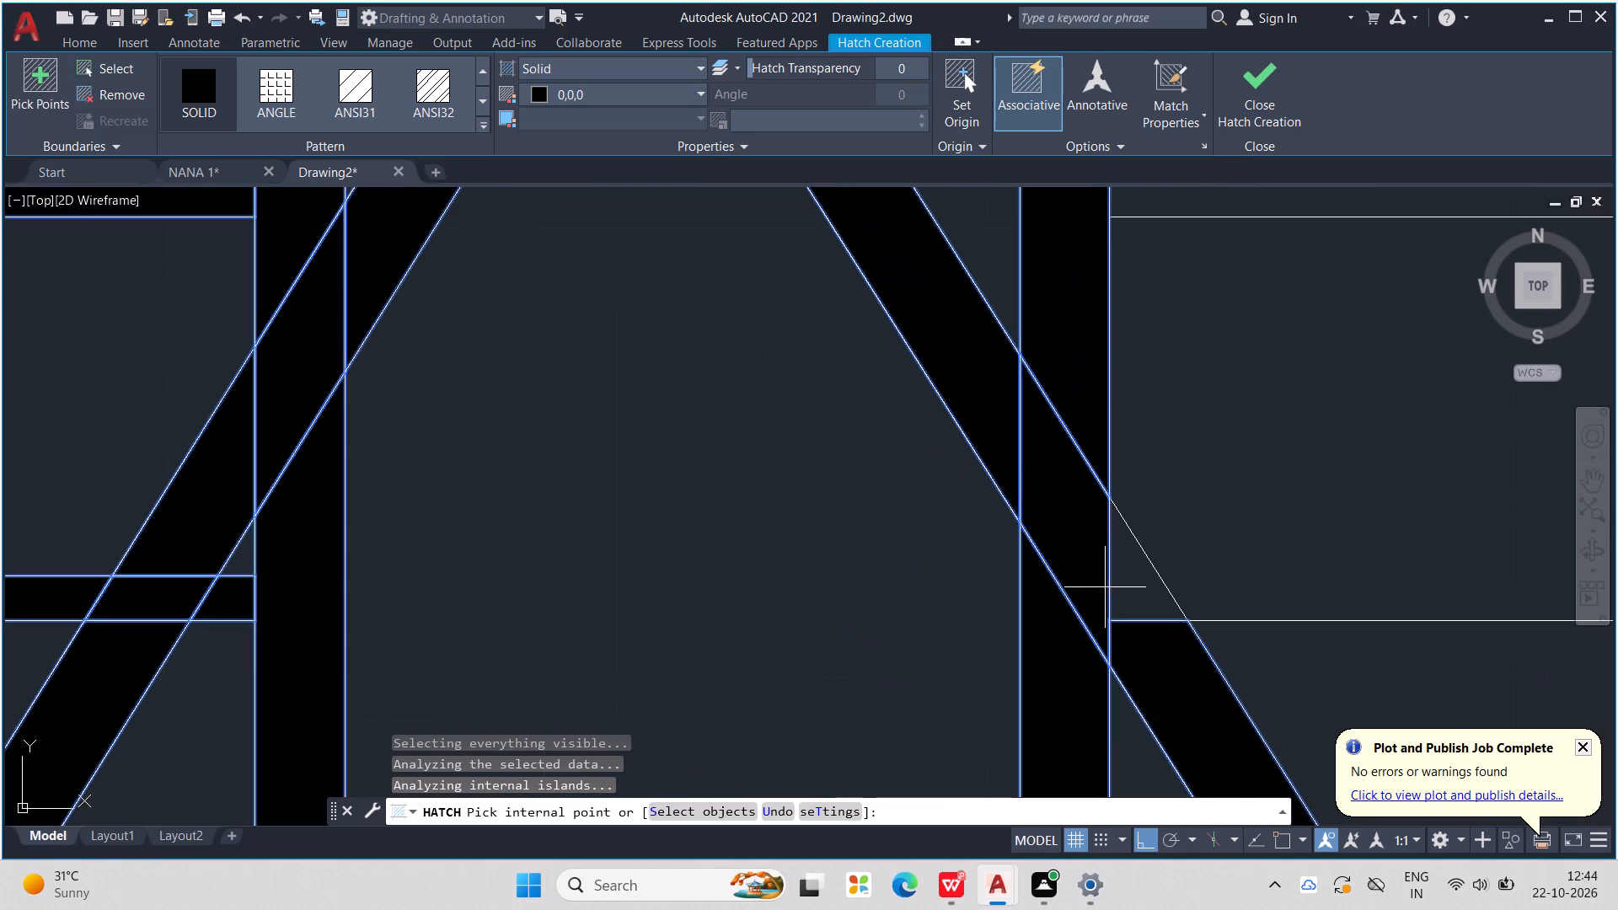
pyautogui.click(1122, 581)
pyautogui.scroll(-3, 1125, 581)
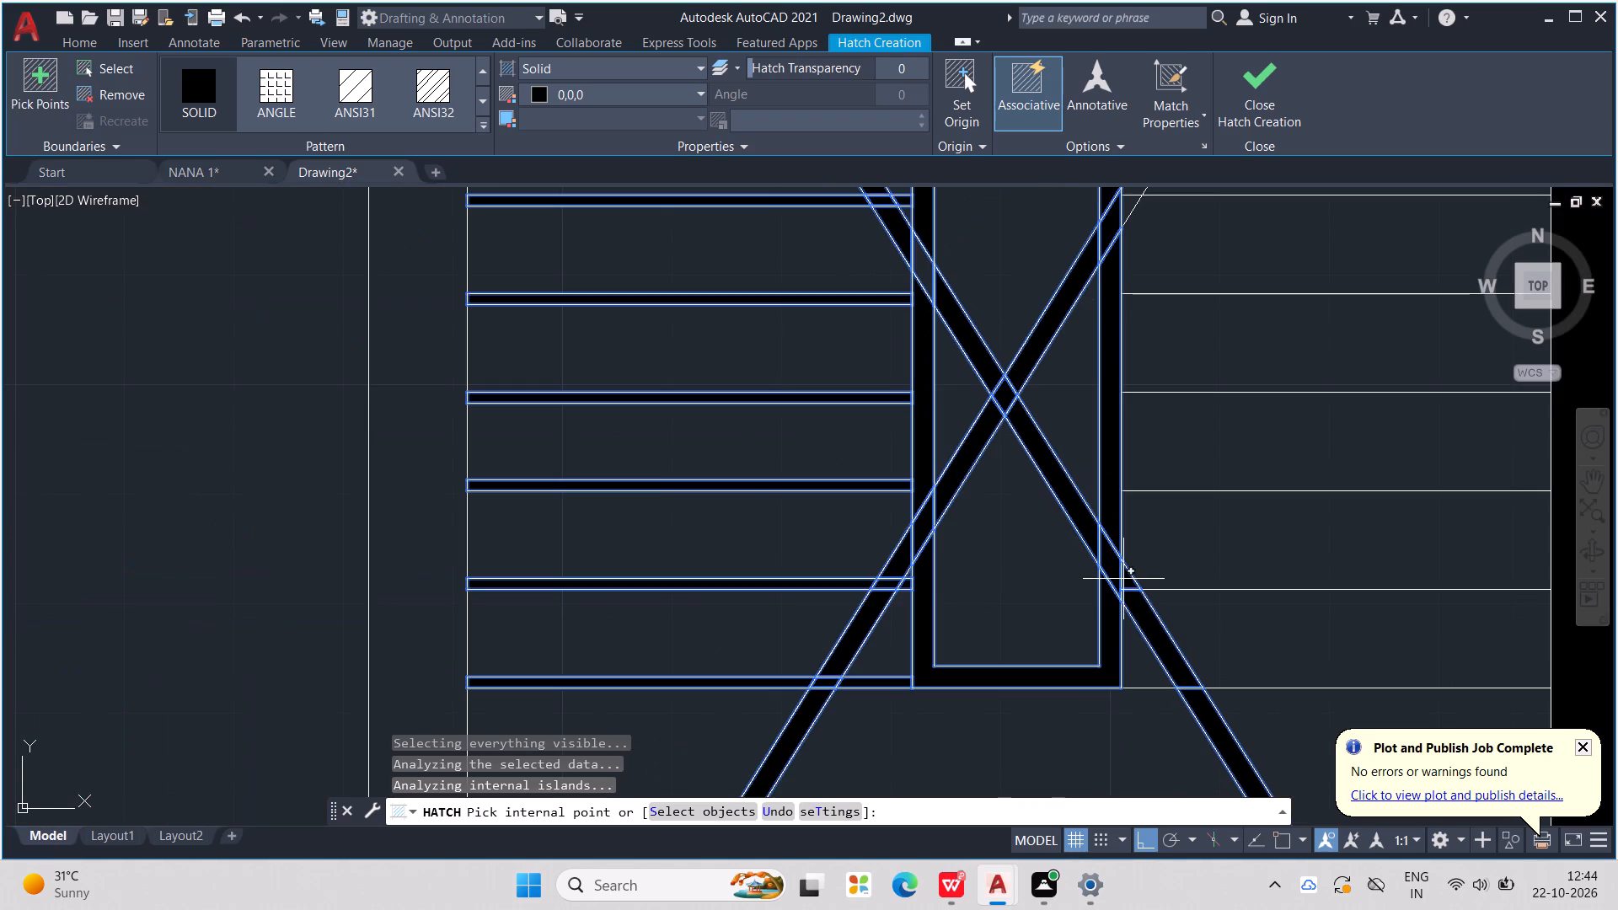
# Check the stairwell frame's western side for unfilled pieces where the northwest diagonal band crosses it.
pyautogui.scroll(-3, 1117, 562)
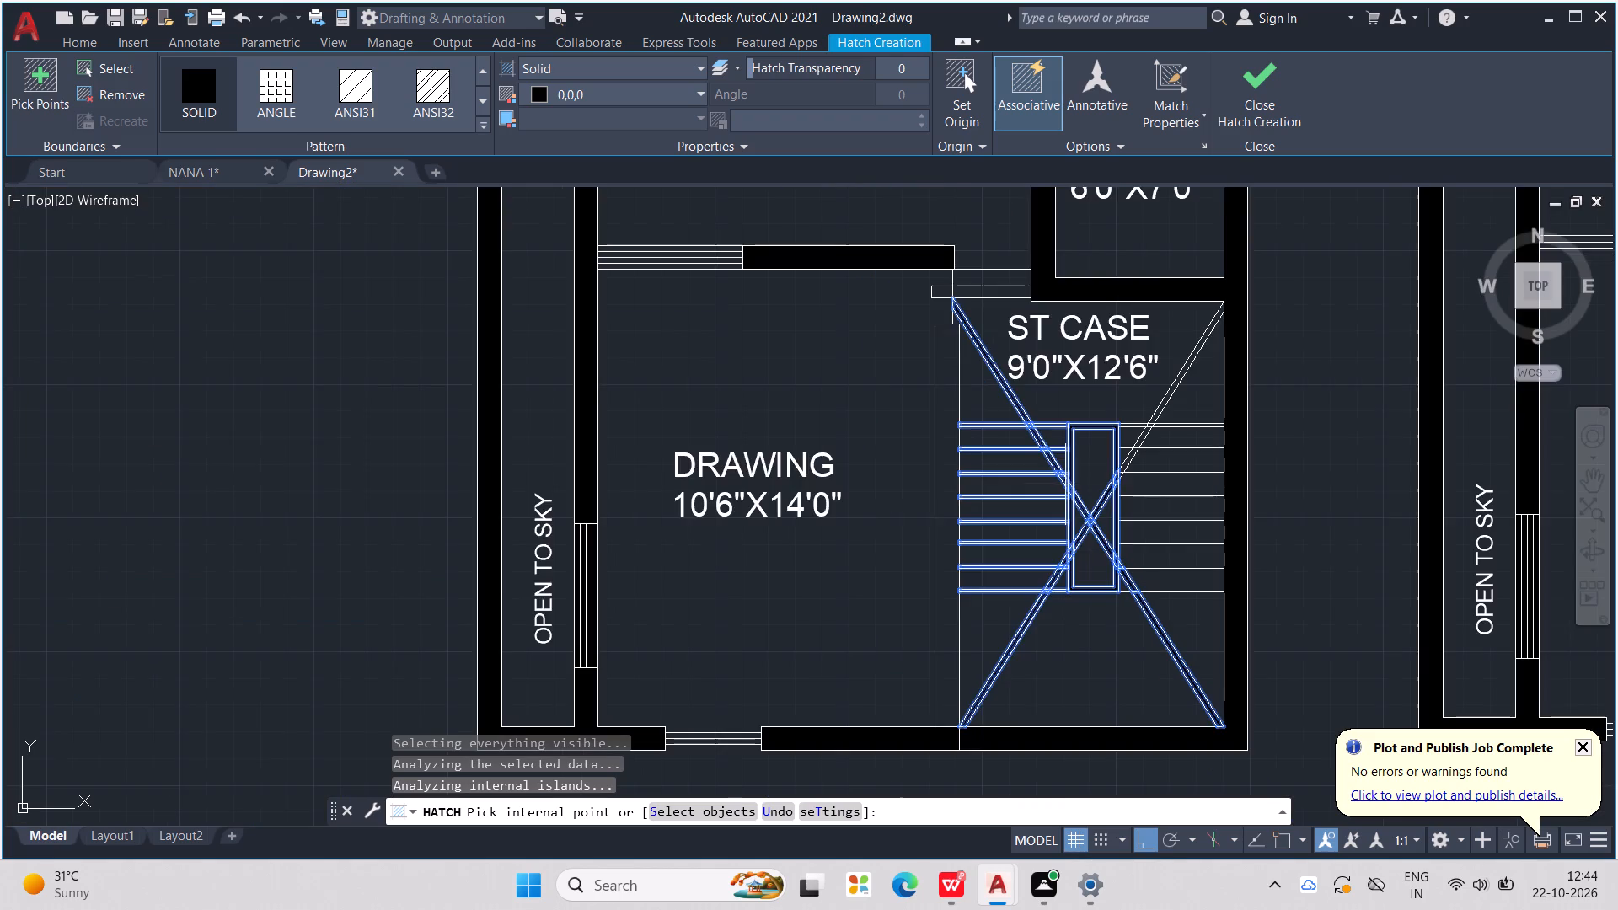
pyautogui.scroll(5, 1063, 479)
pyautogui.click(1072, 532)
pyautogui.scroll(-3, 1077, 528)
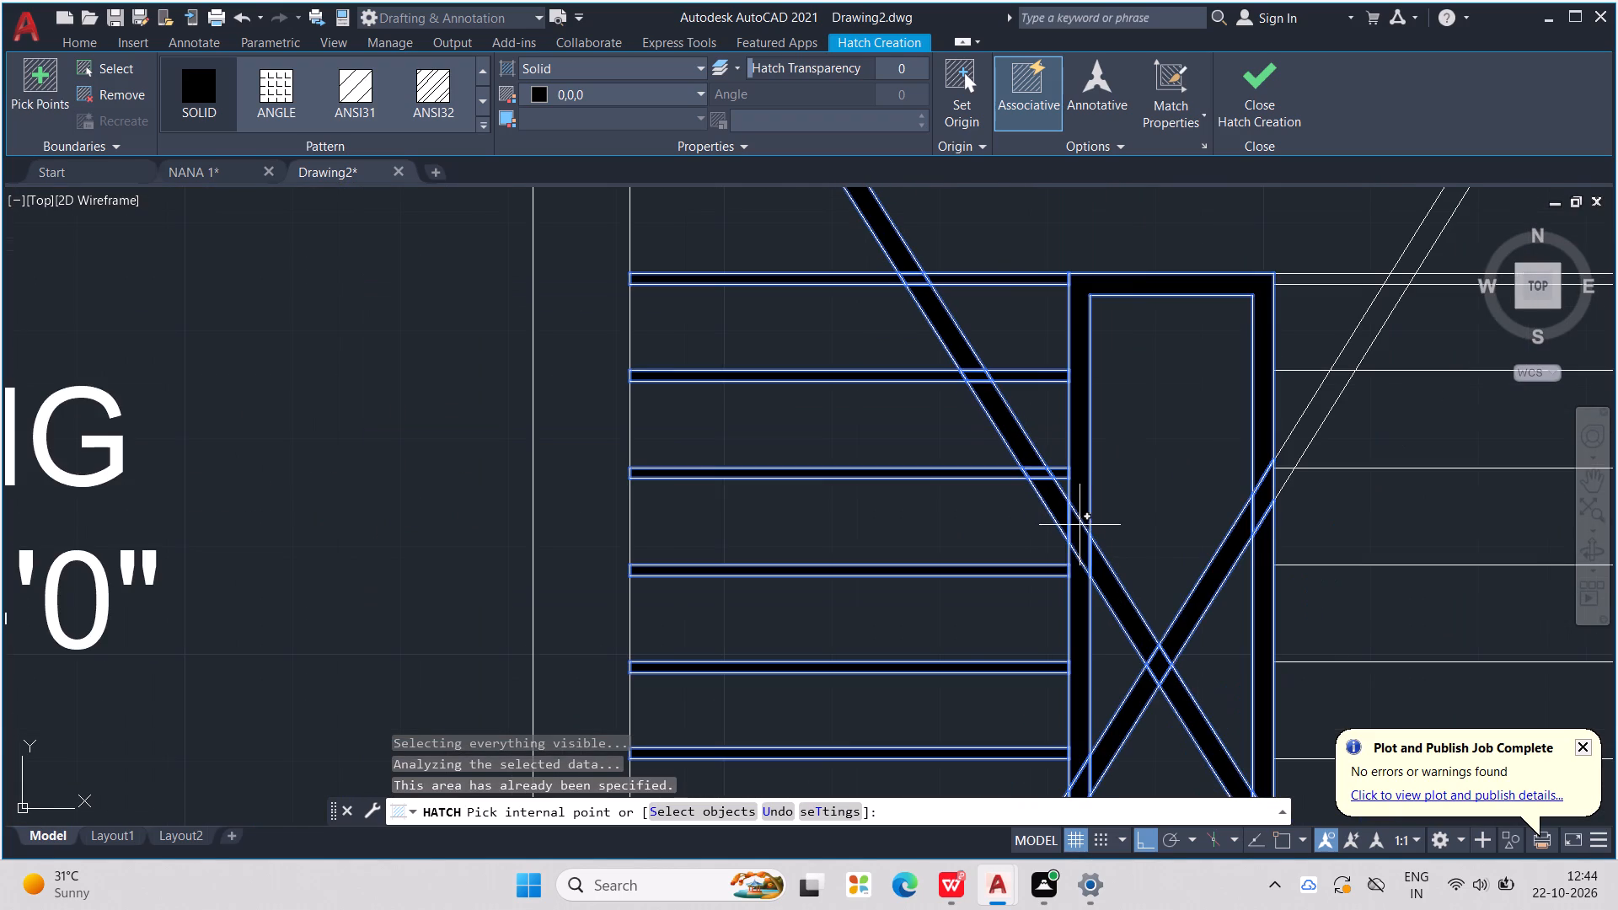
pyautogui.scroll(-2, 1126, 522)
pyautogui.scroll(5, 1123, 533)
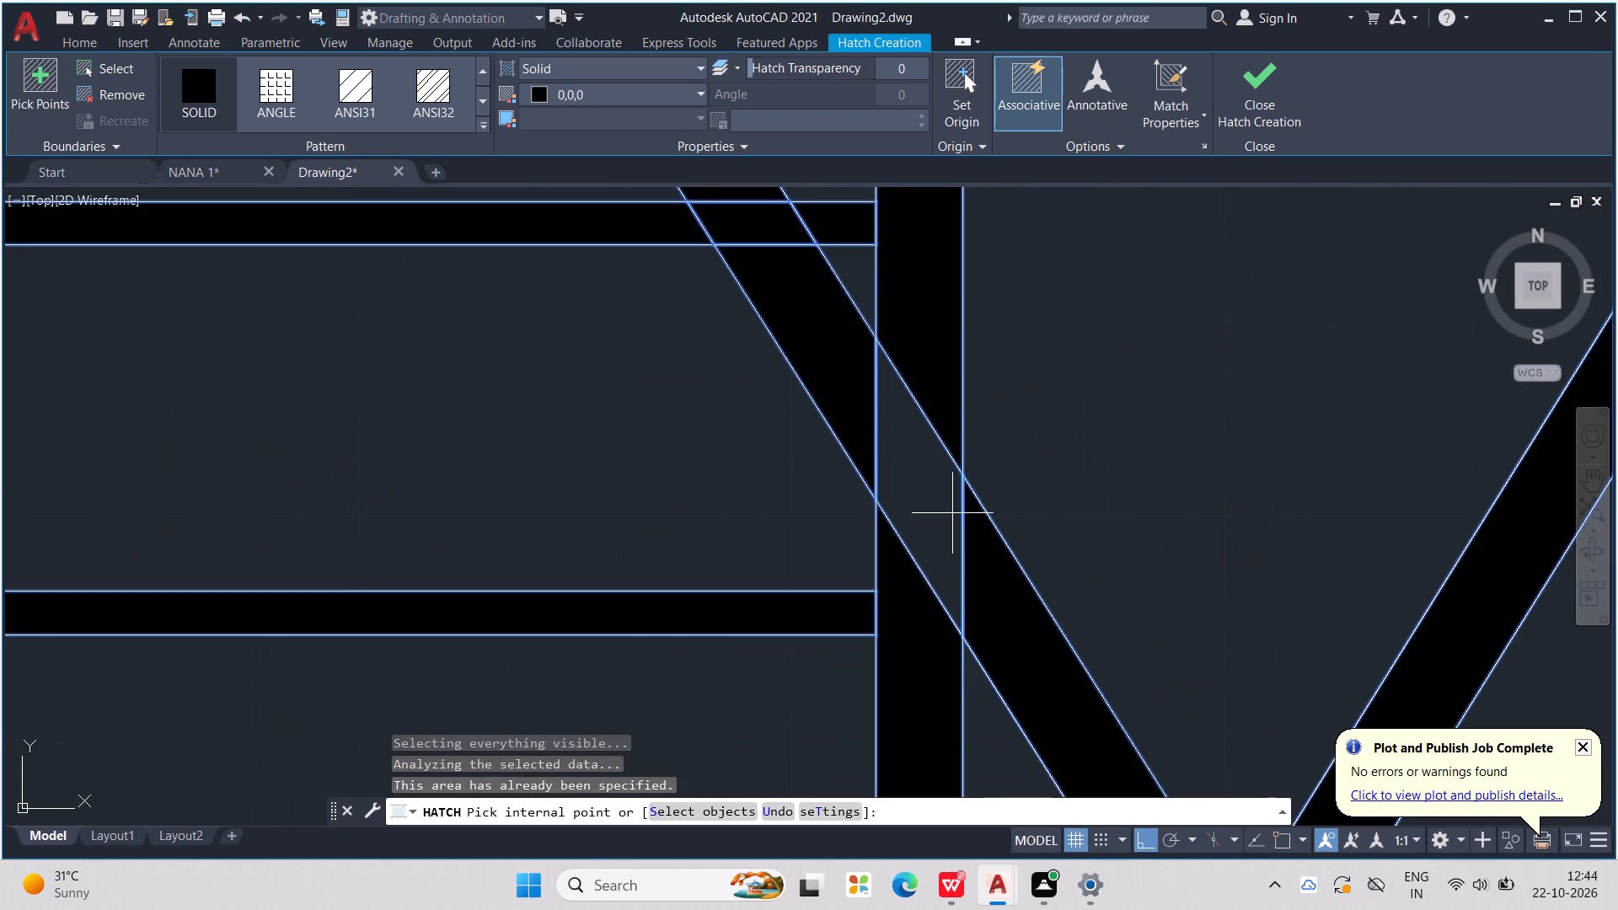
pyautogui.click(951, 513)
pyautogui.scroll(-10, 951, 513)
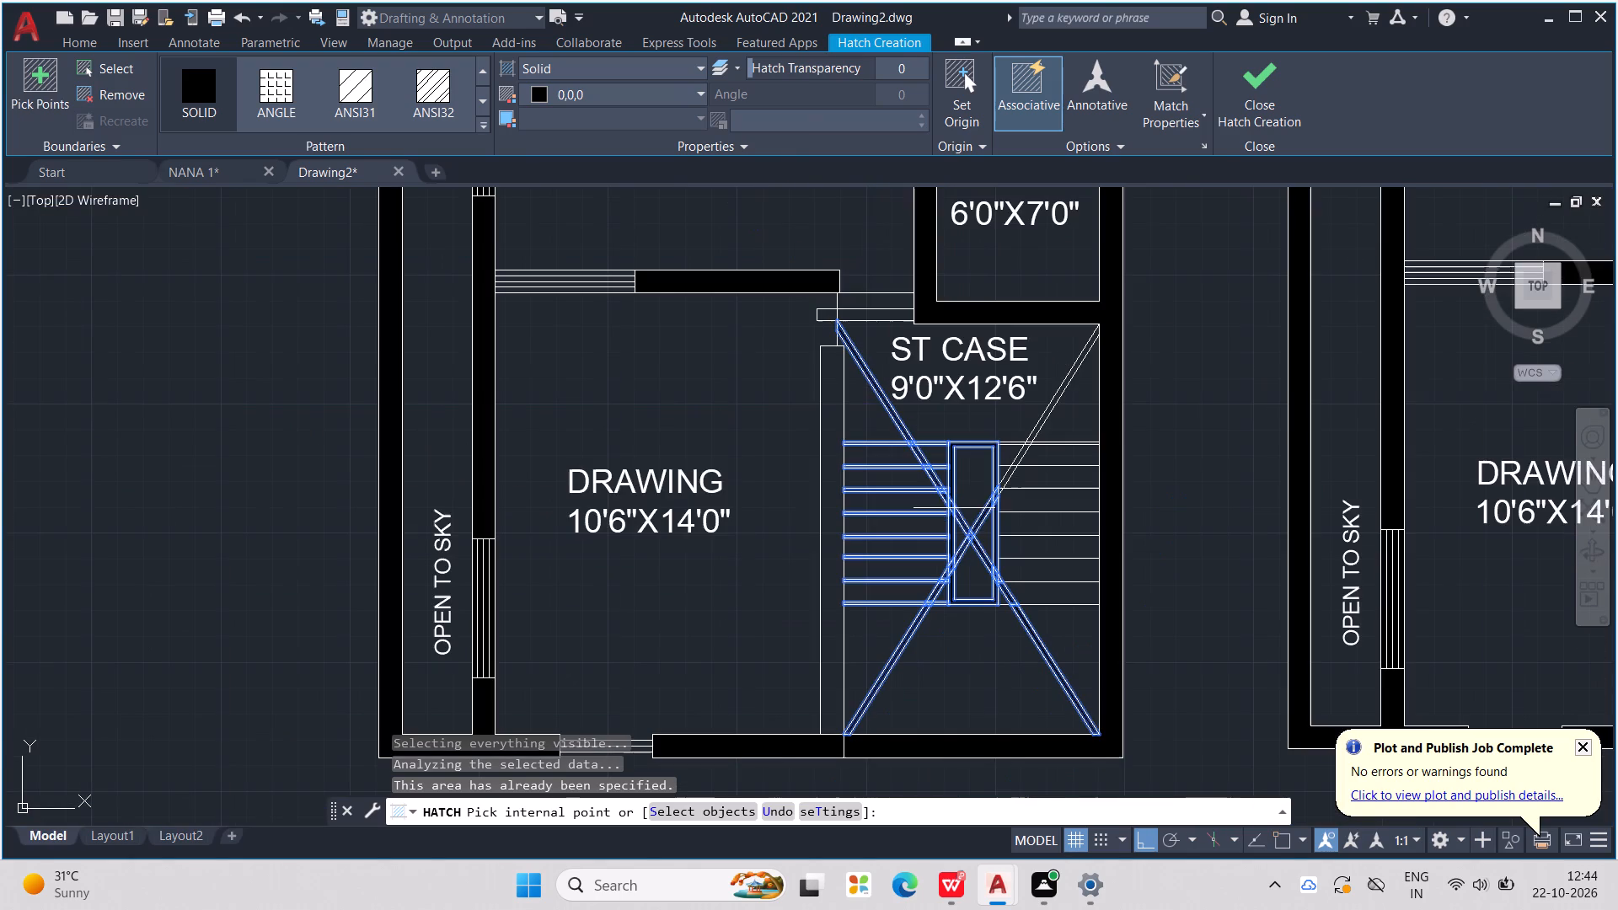
# Fill the northeast diagonal band from the staircase's northeast corner down across the eastern stair lines to the stairwell frame.
pyautogui.scroll(2, 1050, 404)
pyautogui.click(1050, 404)
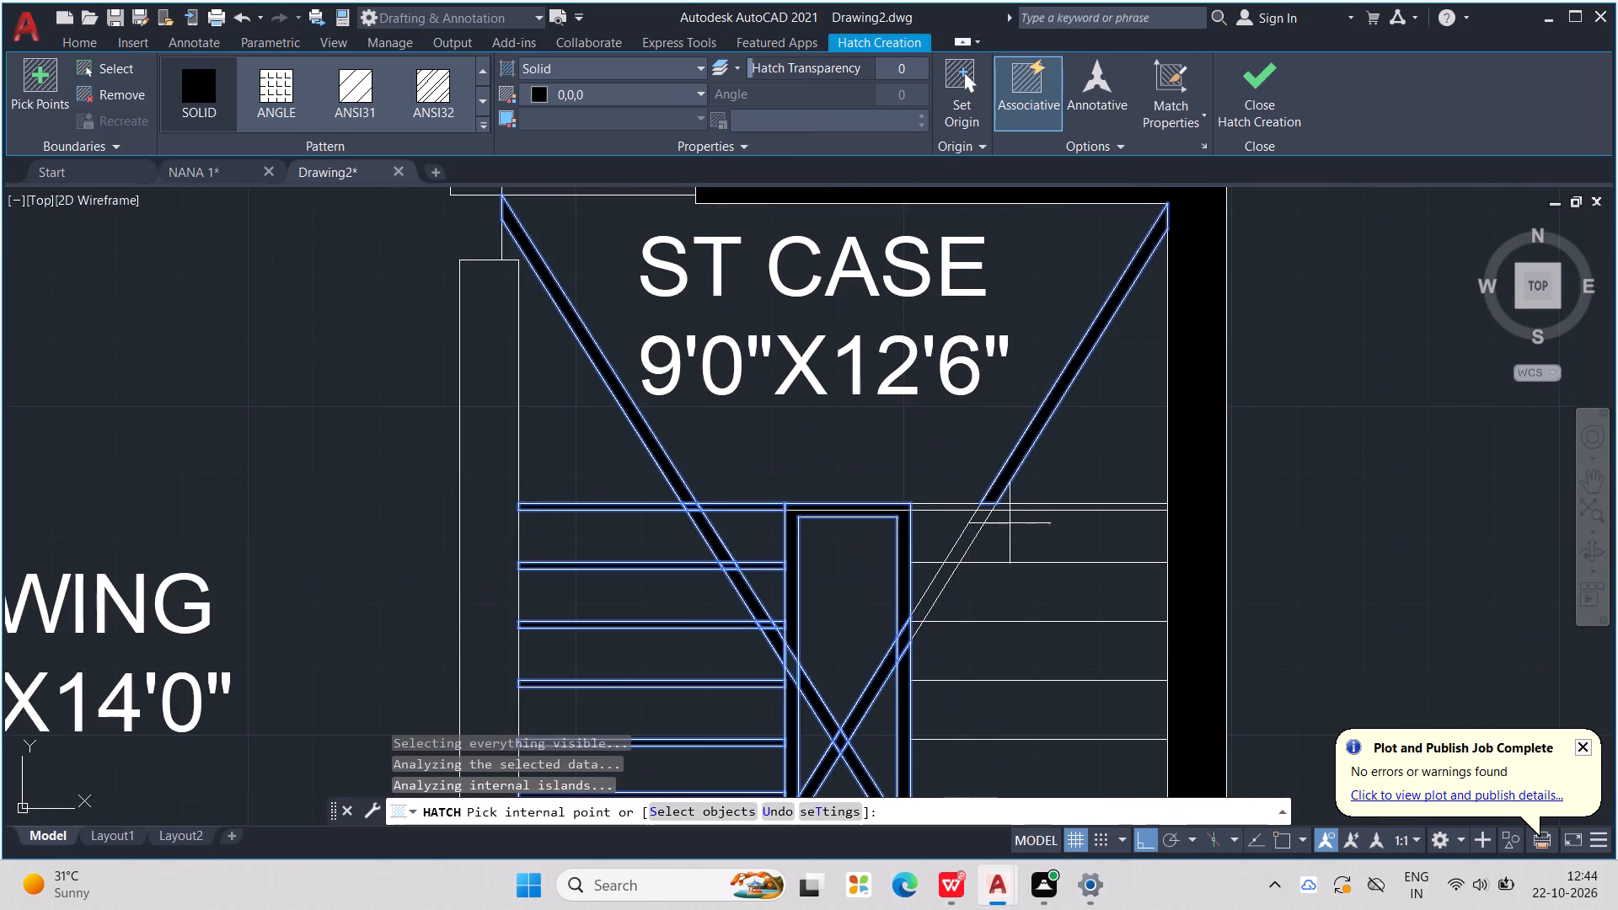
pyautogui.scroll(1, 1010, 523)
pyautogui.click(940, 552)
pyautogui.scroll(2, 954, 536)
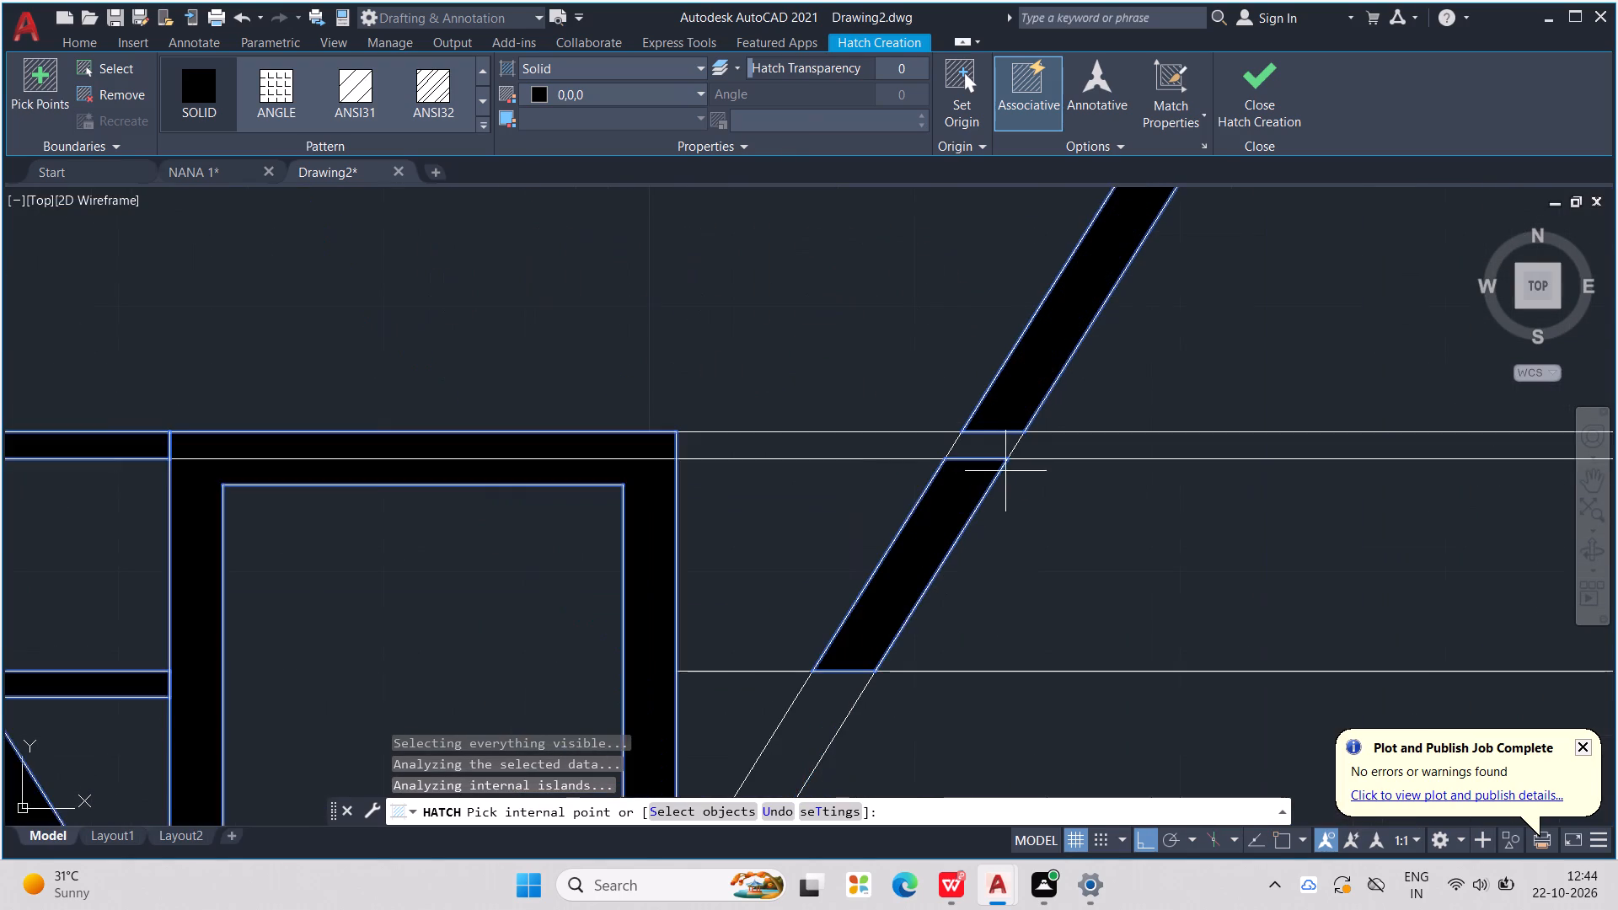
pyautogui.scroll(2, 1005, 471)
pyautogui.click(983, 436)
pyautogui.scroll(-6, 983, 436)
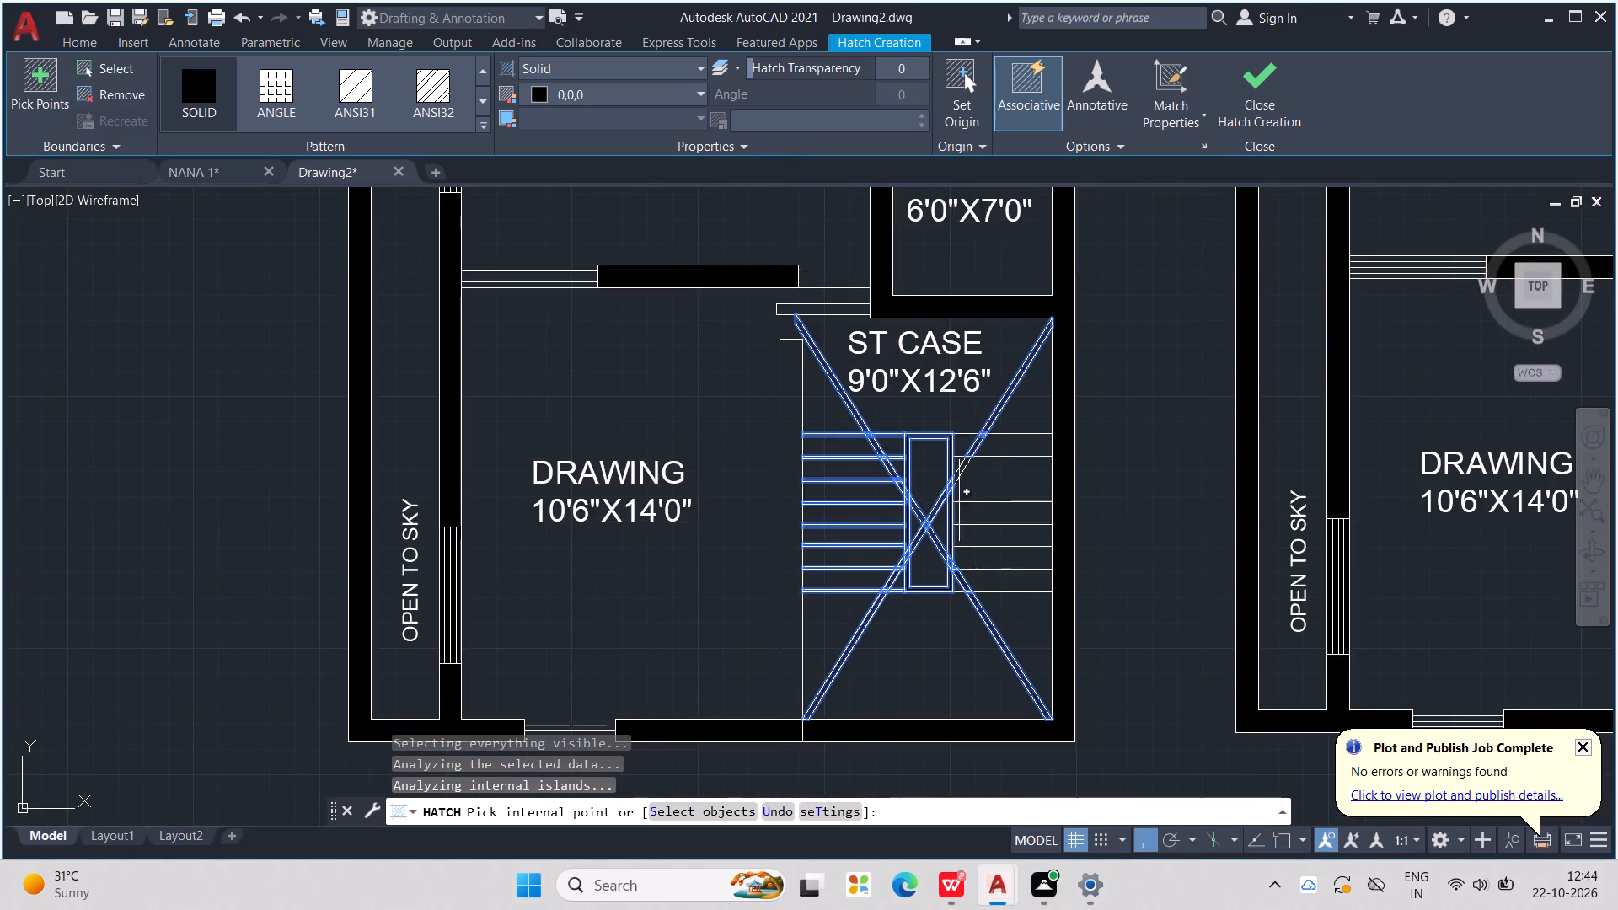
pyautogui.scroll(2, 952, 501)
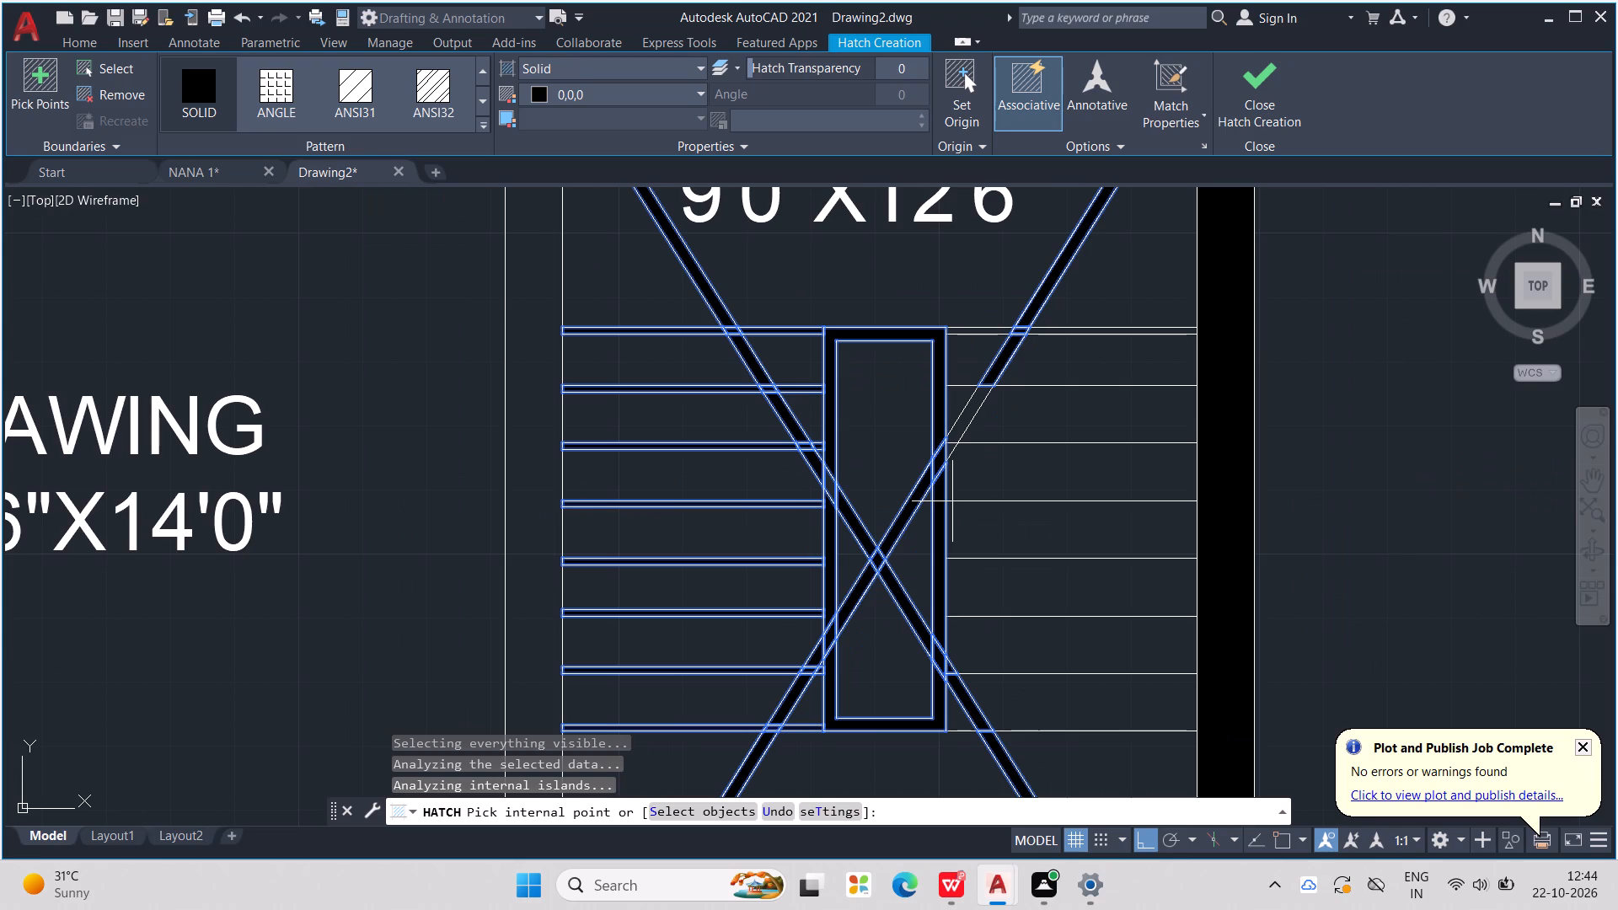
pyautogui.scroll(2, 951, 502)
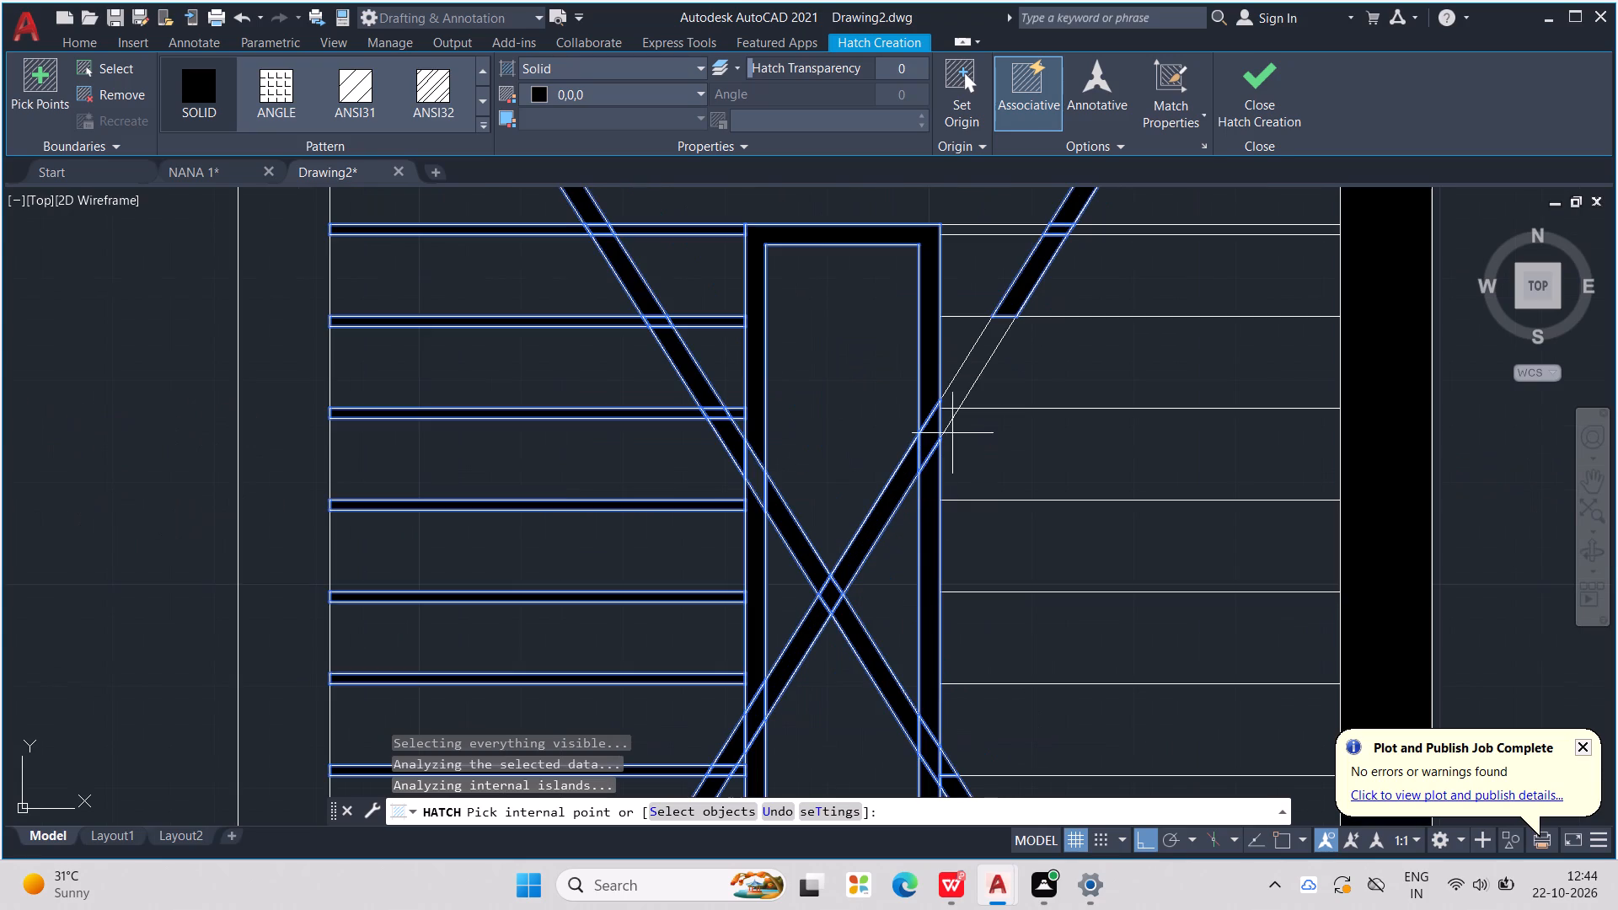
pyautogui.scroll(3, 977, 360)
pyautogui.click(976, 360)
pyautogui.click(837, 581)
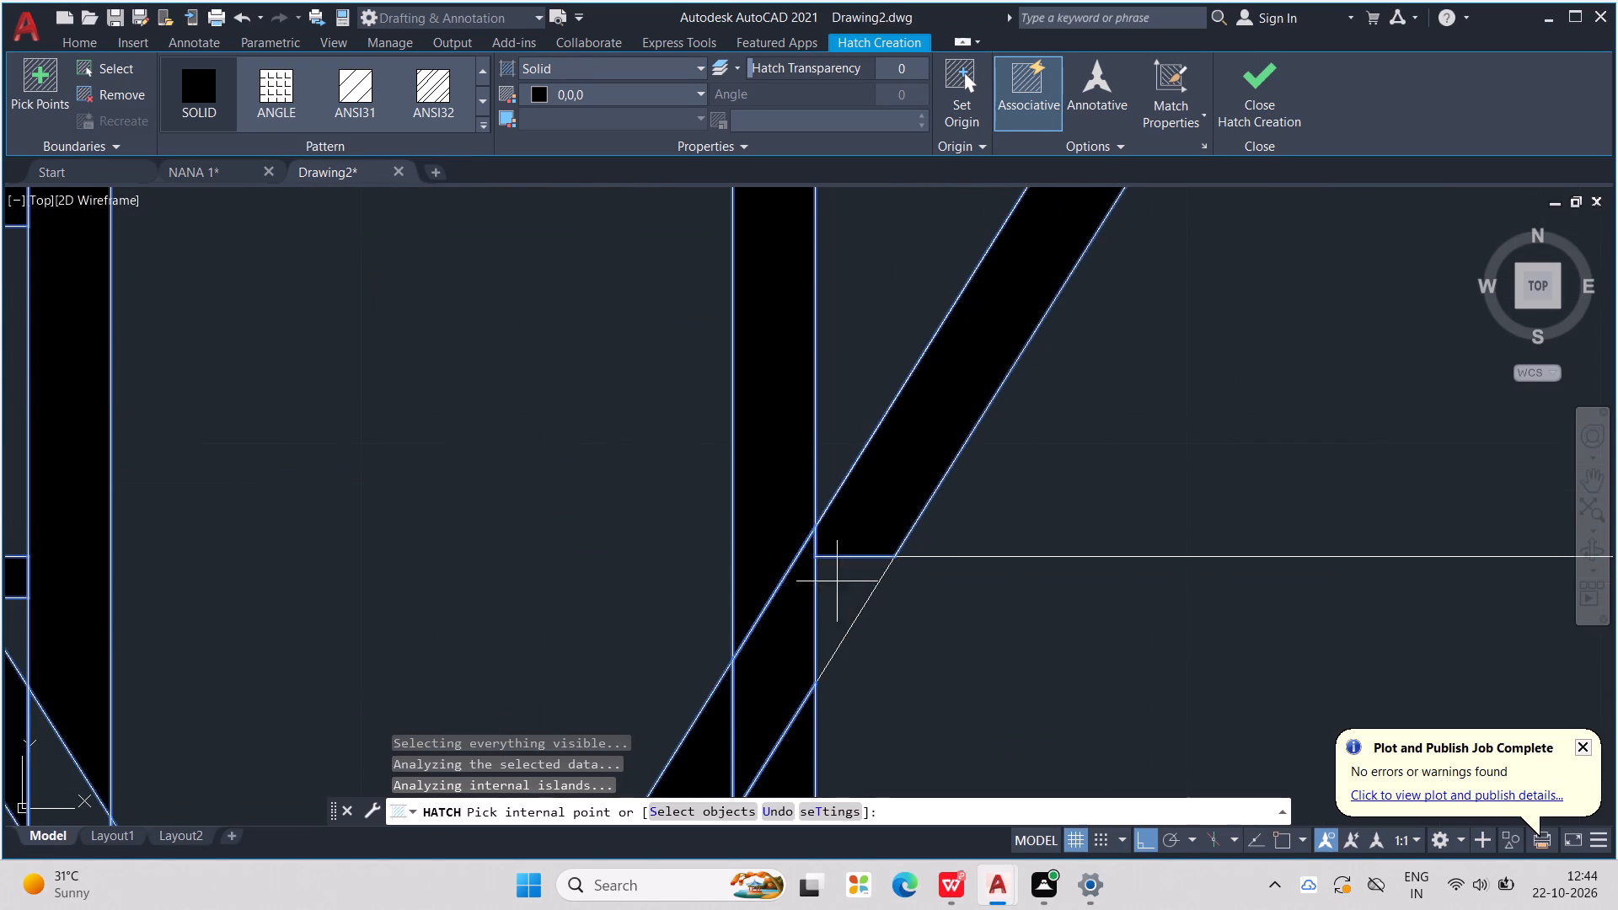
# Recheck the diagonal crossing on the stairwell frame's western side for gaps and finish the solid hatch.
pyautogui.scroll(-6, 869, 525)
pyautogui.scroll(5, 833, 566)
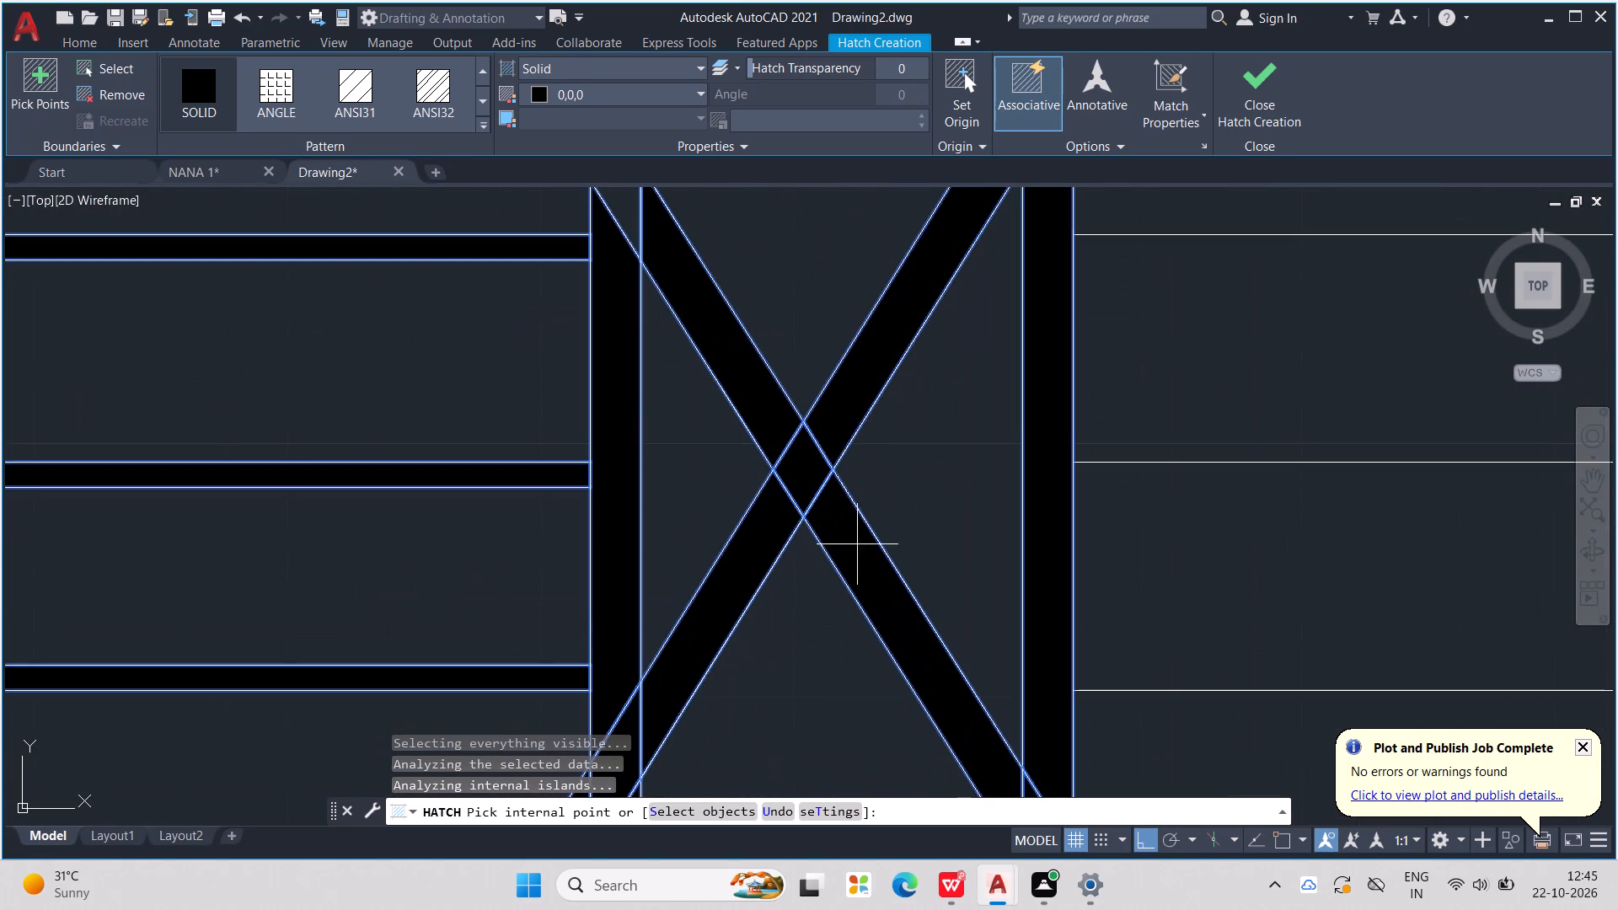
pyautogui.moveTo(706, 290); pyautogui.dragTo(814, 549, button='middle')
pyautogui.click(721, 423)
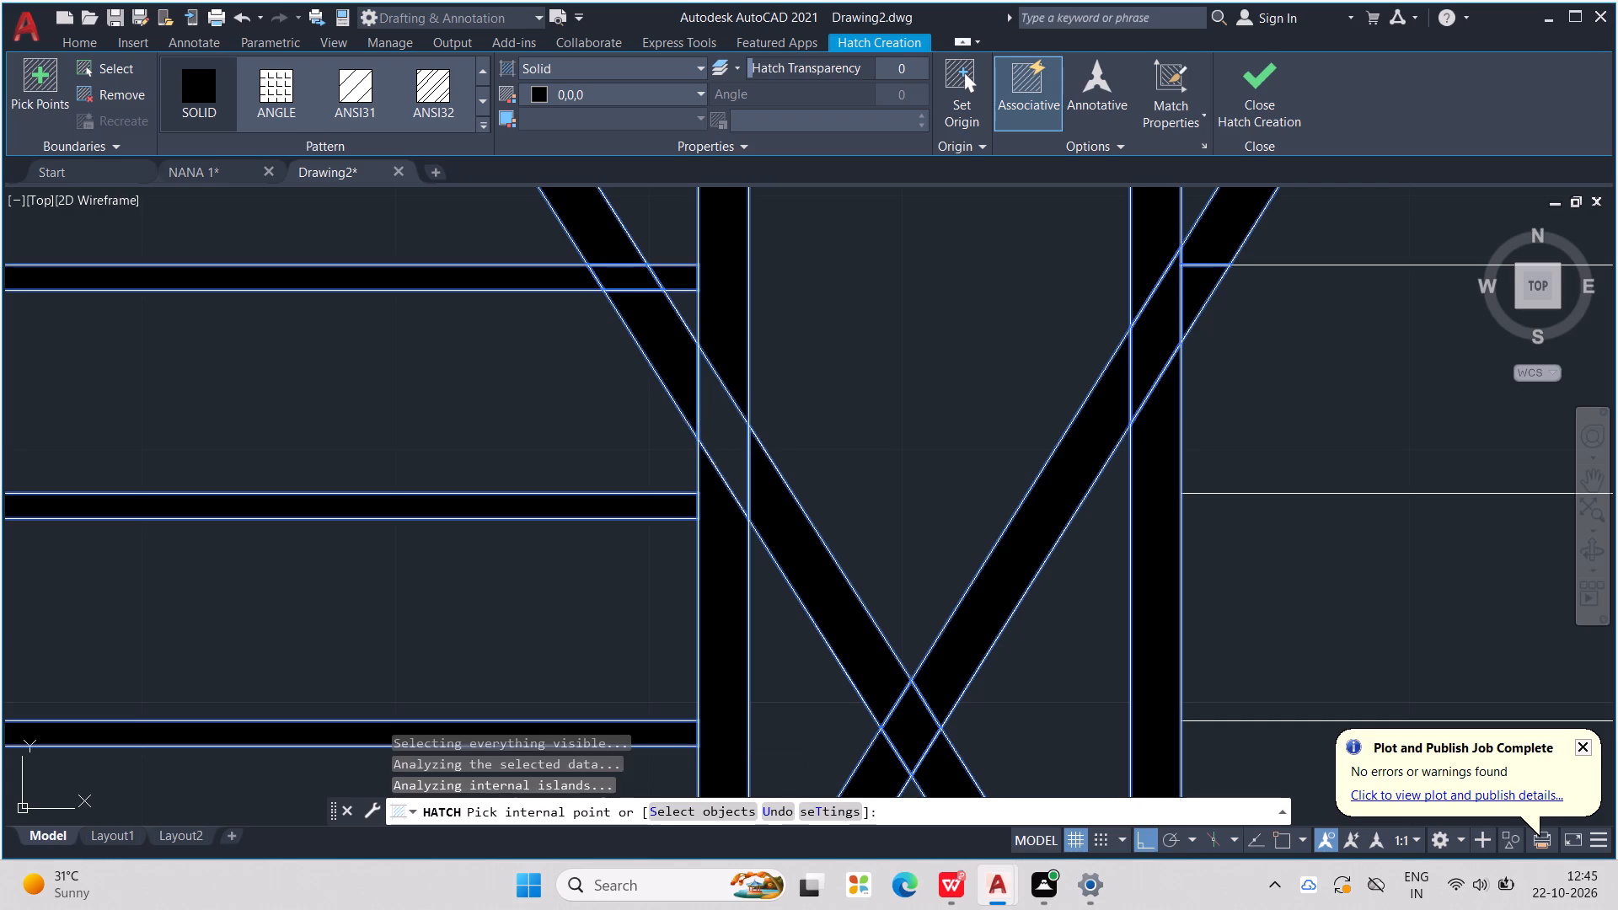
pyautogui.doubleClick(721, 423)
pyautogui.scroll(-7, 731, 409)
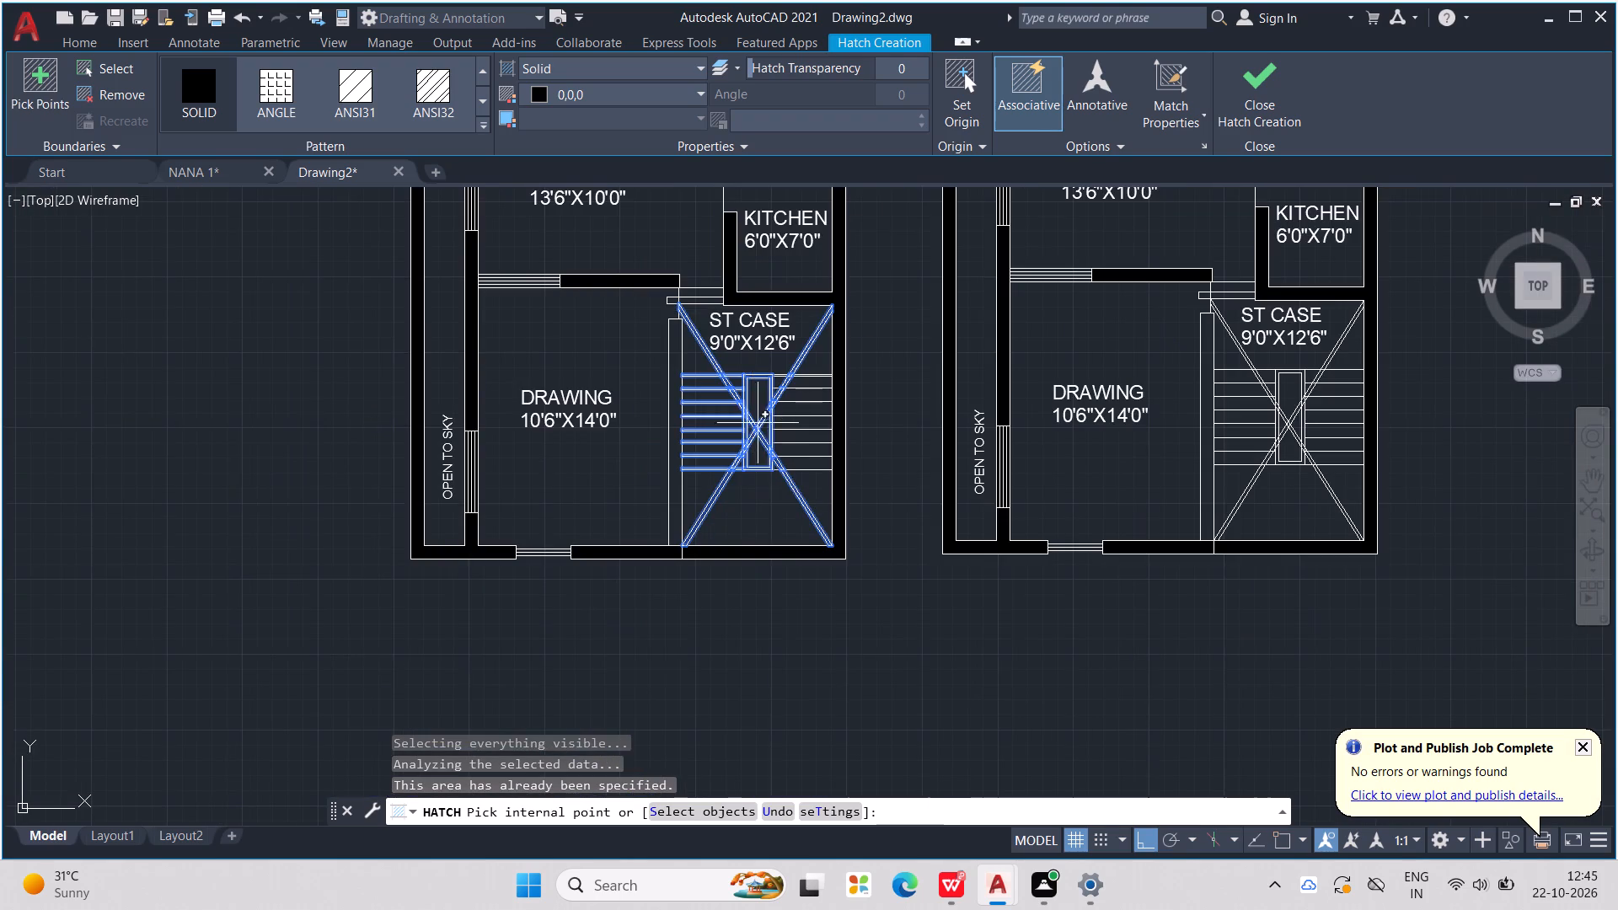
pyautogui.scroll(2, 762, 549)
pyautogui.moveTo(736, 597); pyautogui.dragTo(779, 597, button='middle')
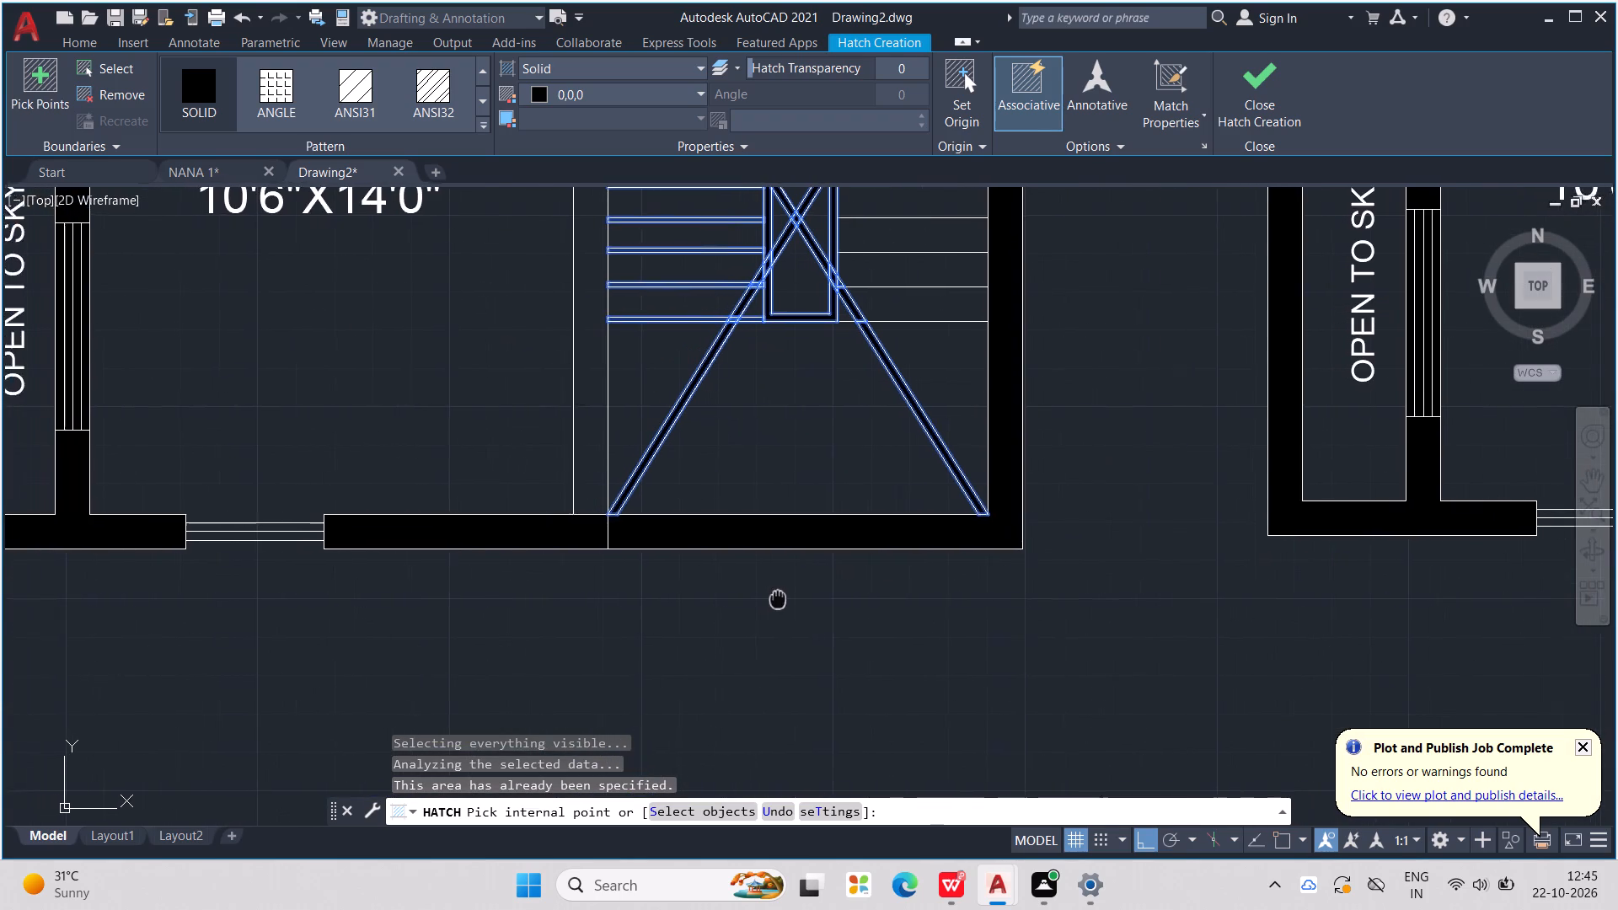
pyautogui.moveTo(779, 597); pyautogui.dragTo(881, 594, button='middle')
pyautogui.scroll(-2, 886, 595)
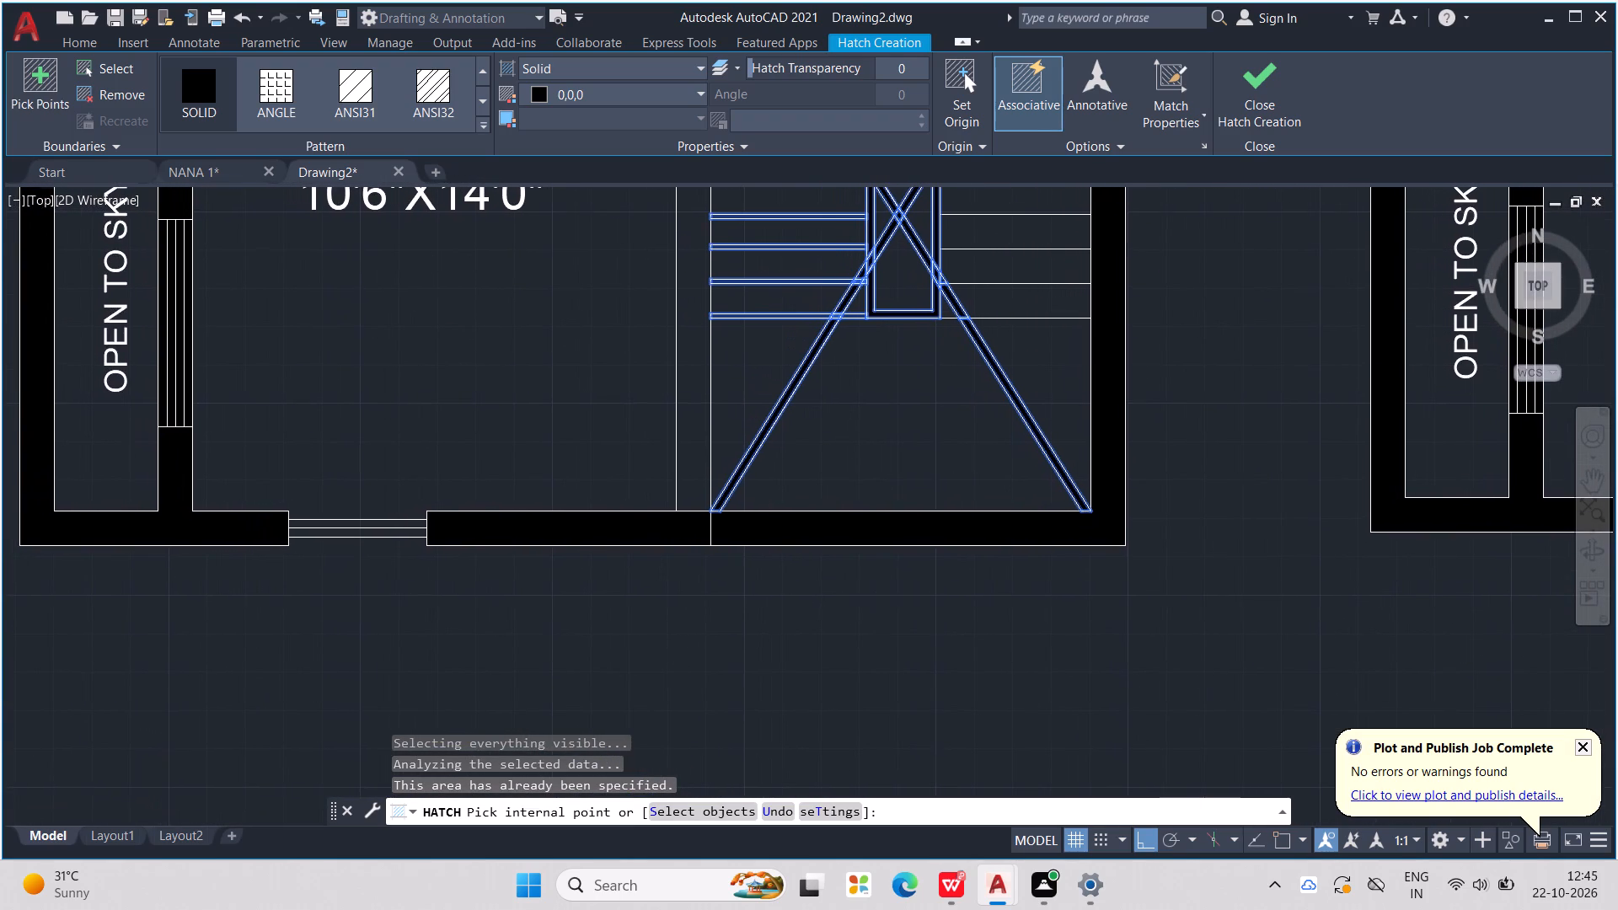
pyautogui.scroll(-2, 892, 591)
pyautogui.press('Return')
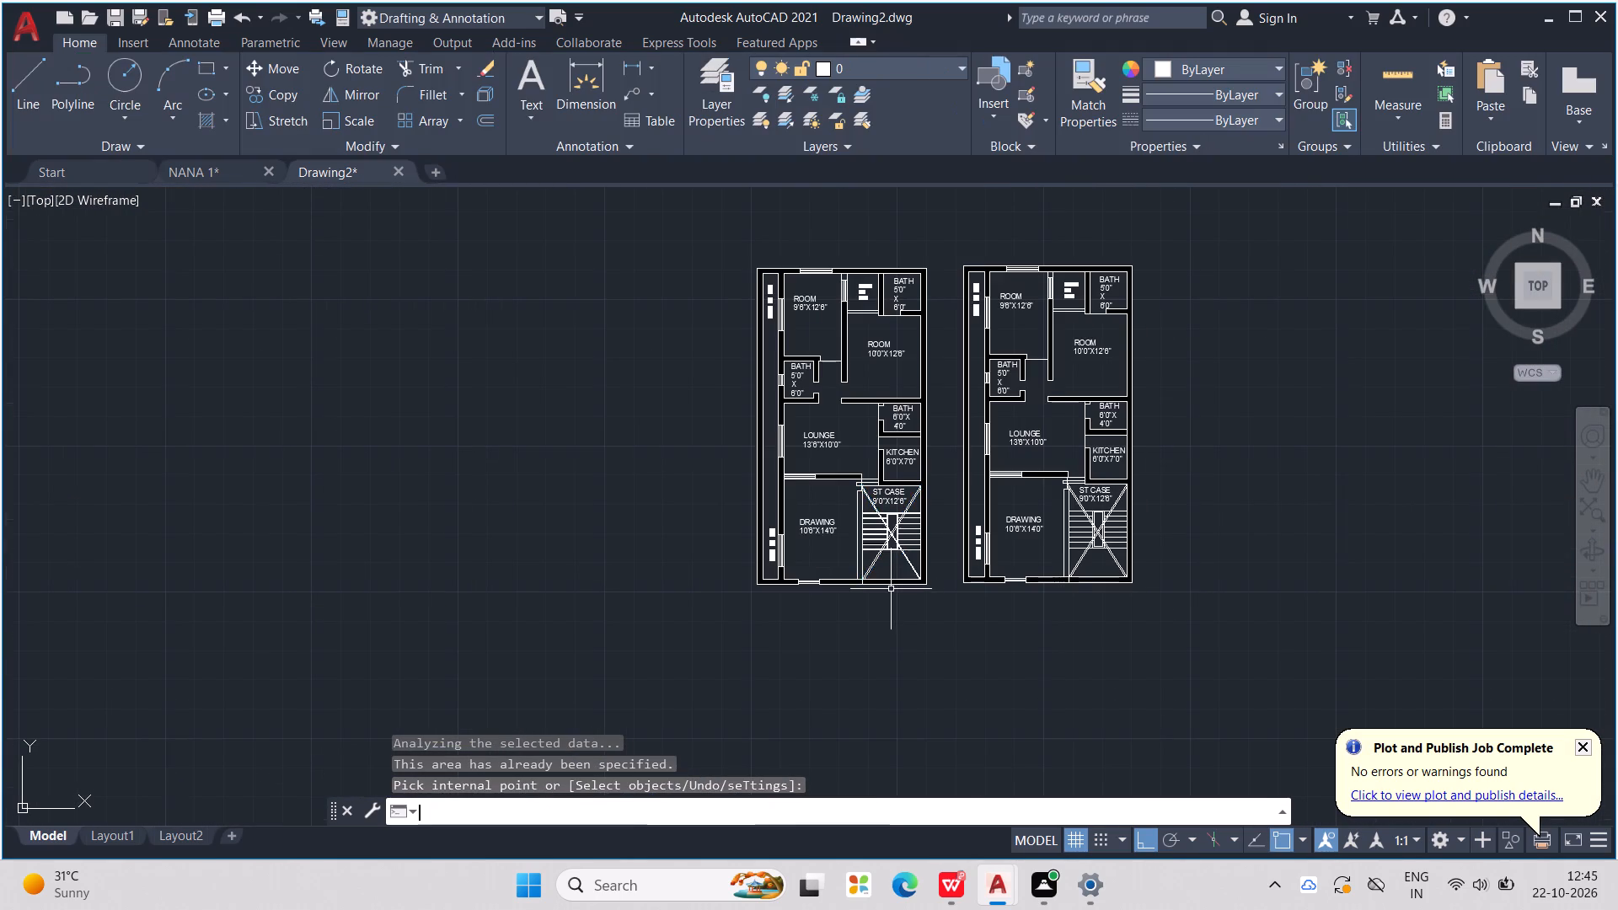
# Inspect the western plan copy's hatched staircase up close.
pyautogui.scroll(2, 891, 589)
pyautogui.scroll(3, 898, 488)
pyautogui.scroll(-1, 898, 482)
pyautogui.moveTo(892, 506); pyautogui.dragTo(888, 619, button='middle')
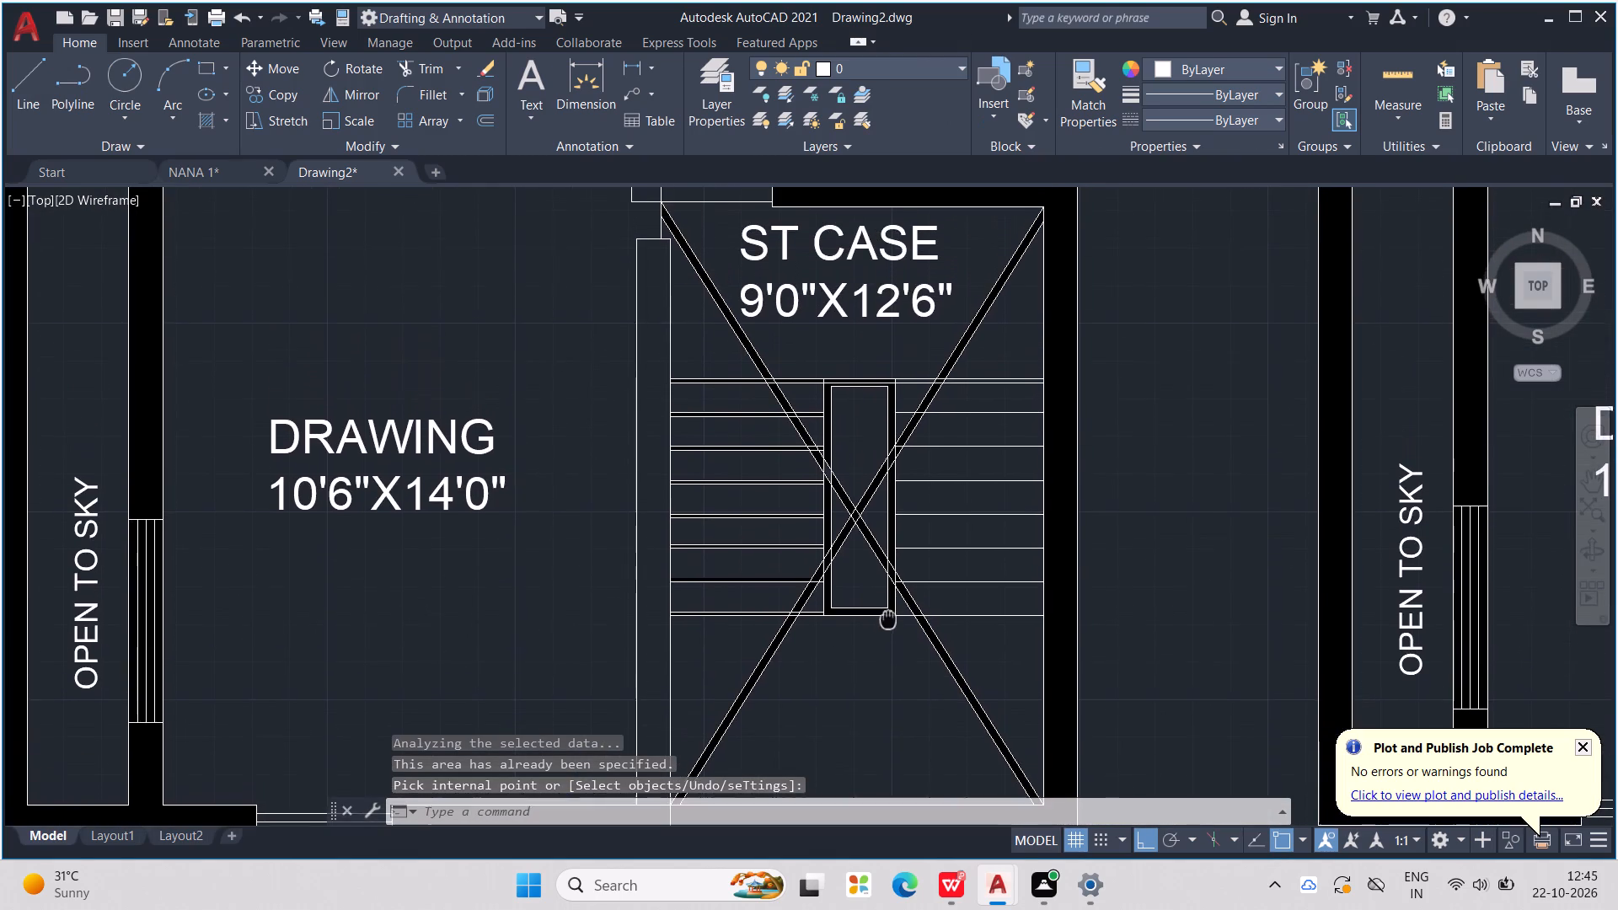
pyautogui.scroll(2, 863, 532)
pyautogui.press('Escape')
pyautogui.press('Escape')
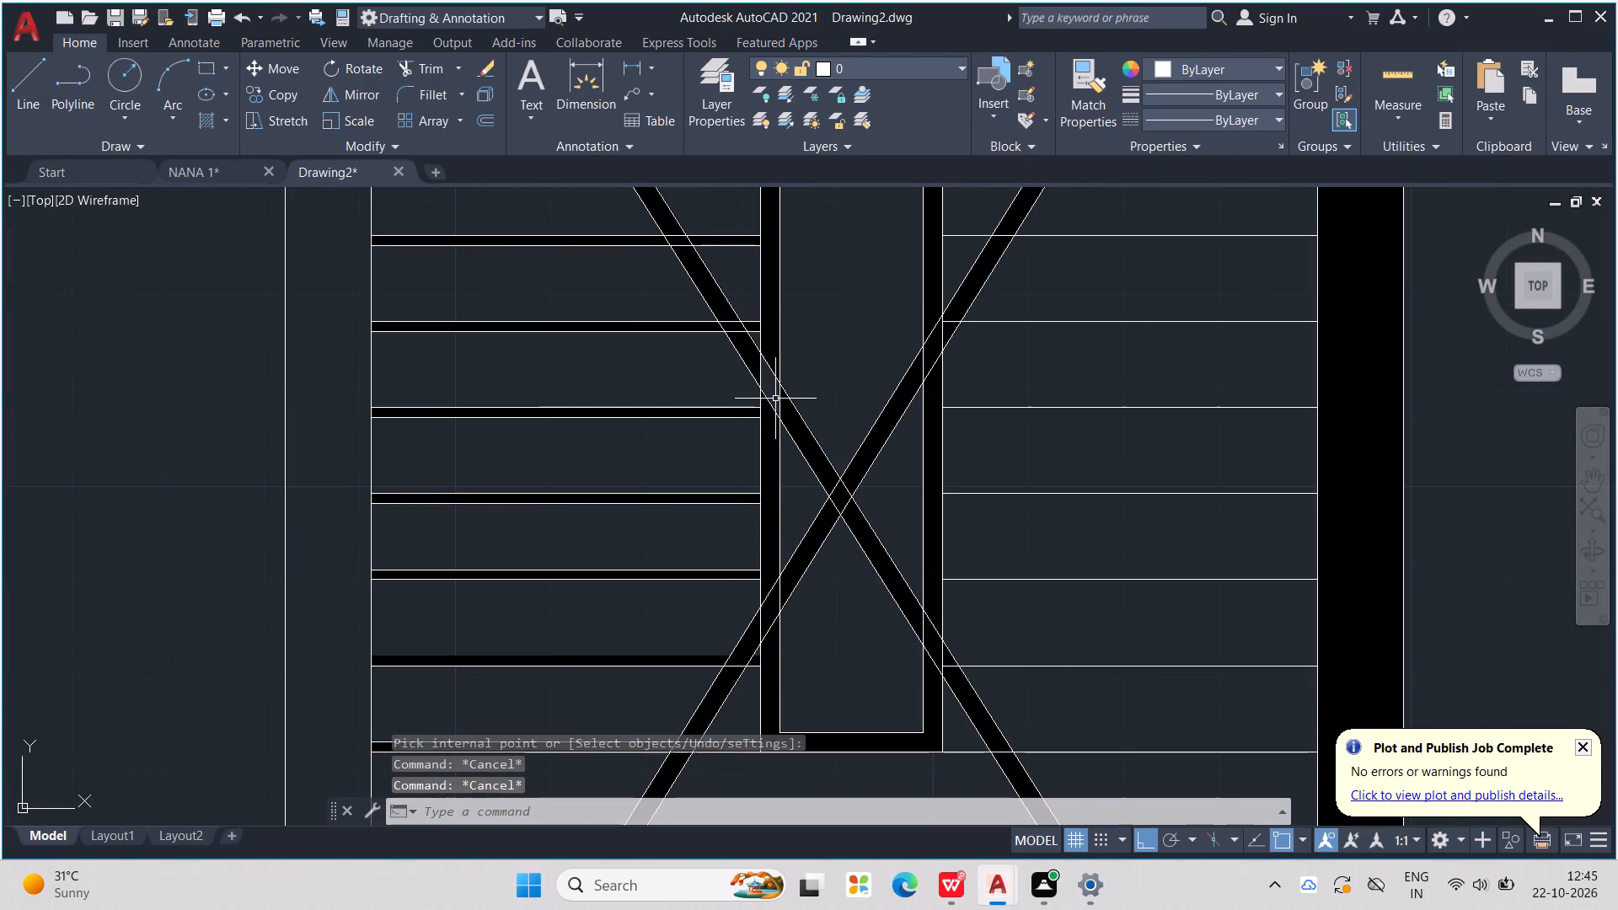
# Fill the piece where the northwest diagonal band crosses the stairwell frame's western side with solid hatch.
pyautogui.press('Escape')
pyautogui.write('HATCH')
pyautogui.press('Return')
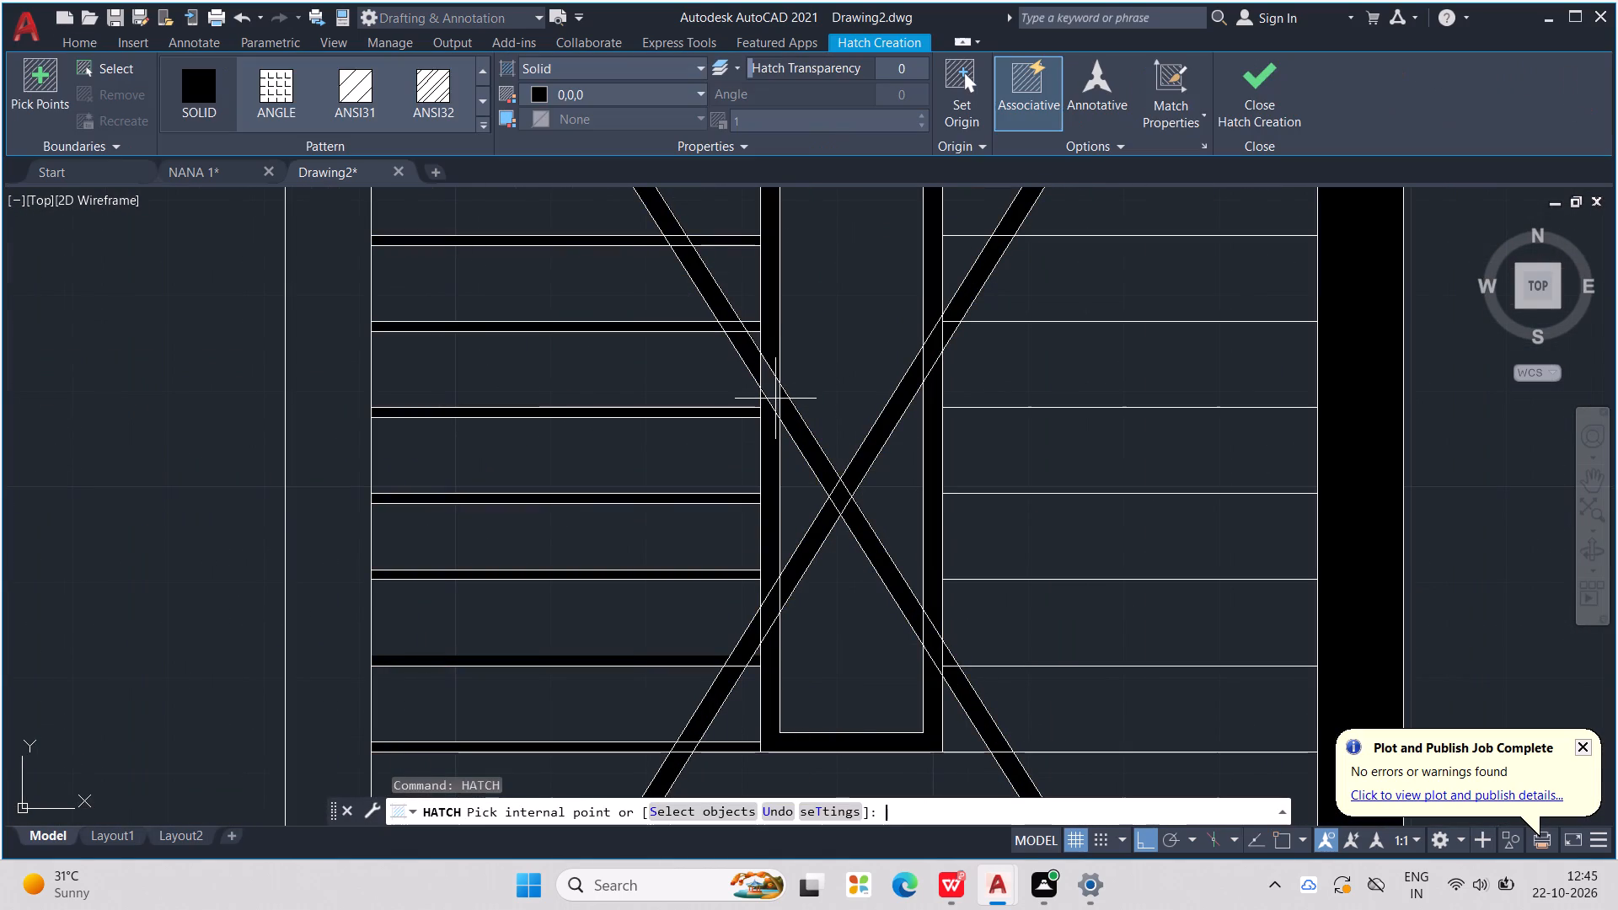
pyautogui.scroll(3, 775, 399)
pyautogui.click(751, 361)
pyautogui.scroll(-3, 751, 342)
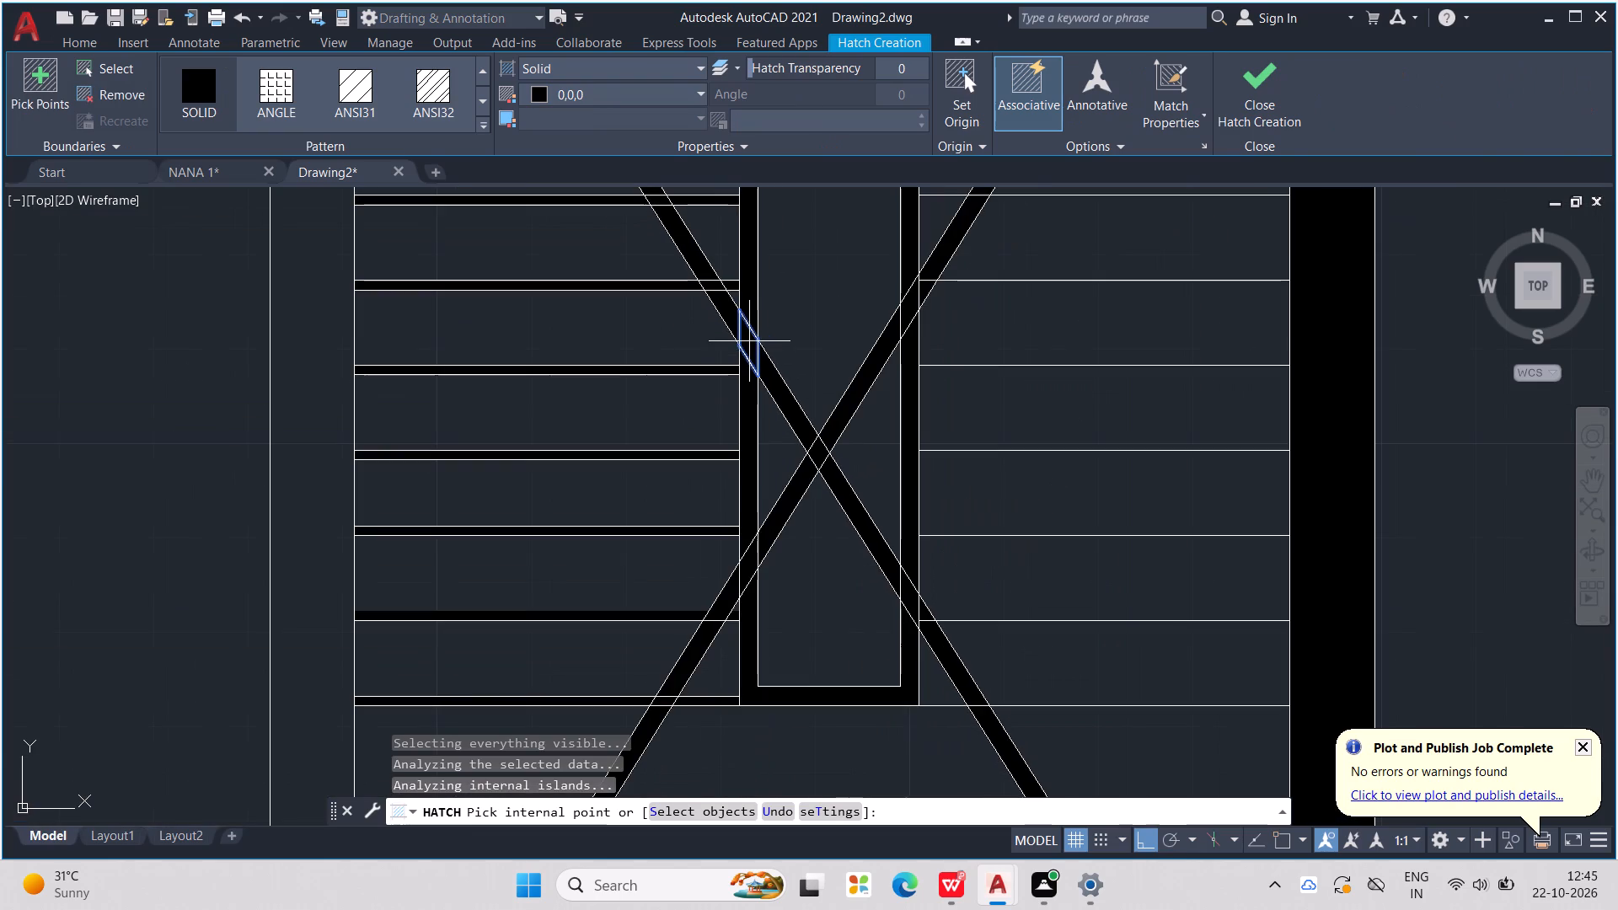
pyautogui.scroll(-4, 749, 341)
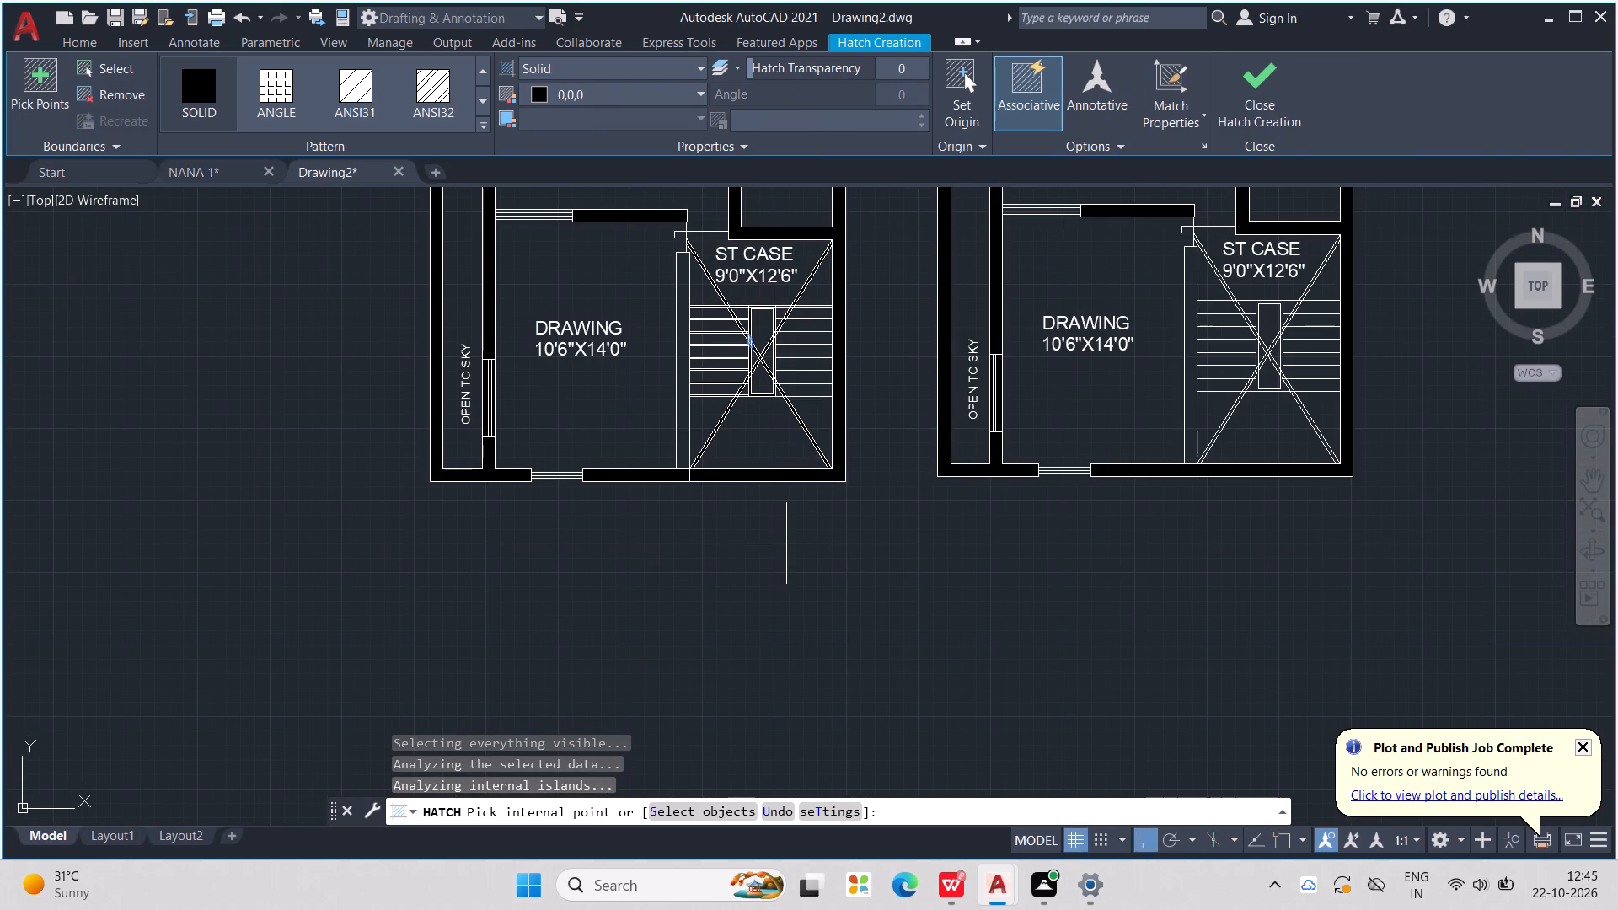
pyautogui.click(786, 543)
pyautogui.press('Escape')
pyautogui.press('Escape')
pyautogui.press('Escape')
pyautogui.press('Escape')
pyautogui.press('Escape')
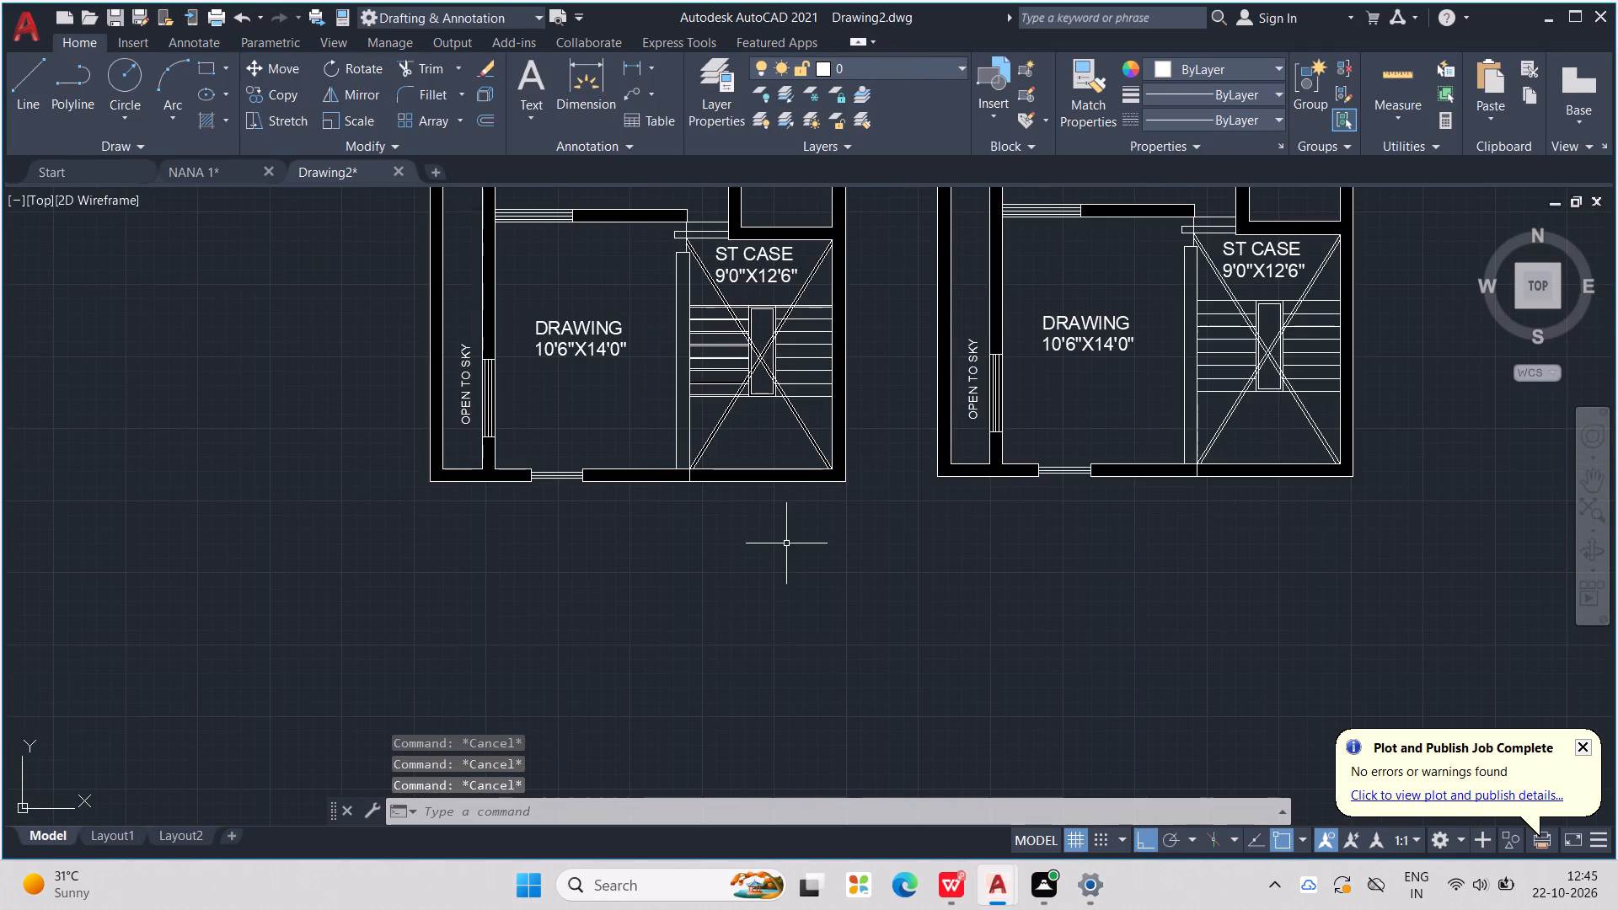
# Draw vertical projection lines northward from the northwest and northeast outer corners of the western plan copy.
pyautogui.moveTo(786, 543); pyautogui.dragTo(821, 905, button='middle')
pyautogui.scroll(-1, 786, 543)
pyautogui.moveTo(774, 579); pyautogui.dragTo(769, 620, button='middle')
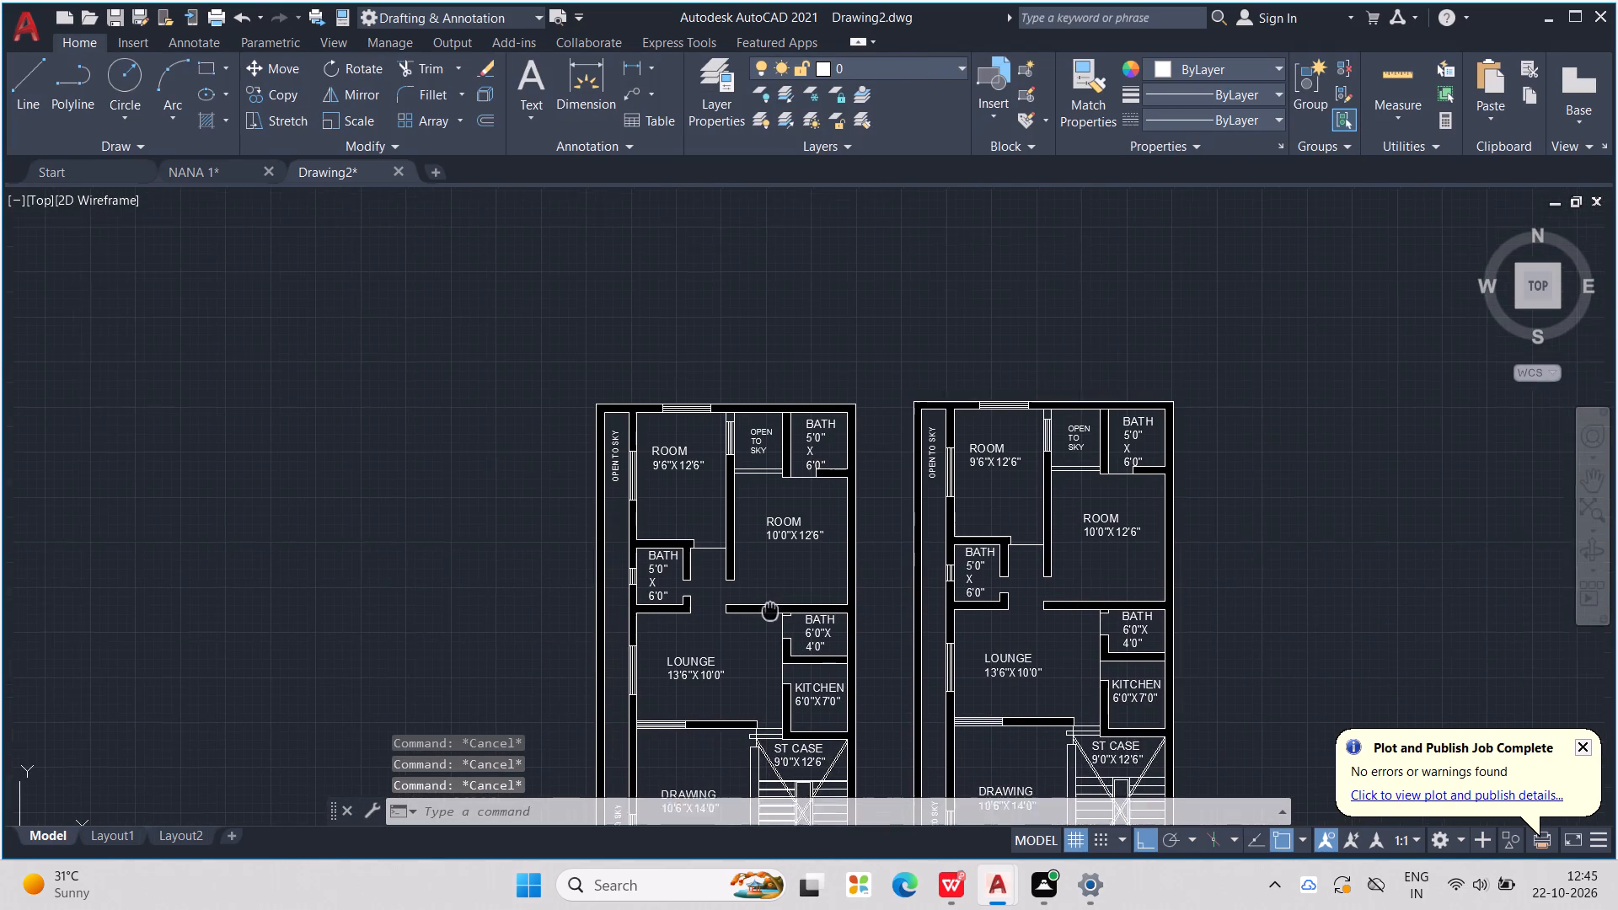
pyautogui.moveTo(769, 620); pyautogui.dragTo(771, 716, button='middle')
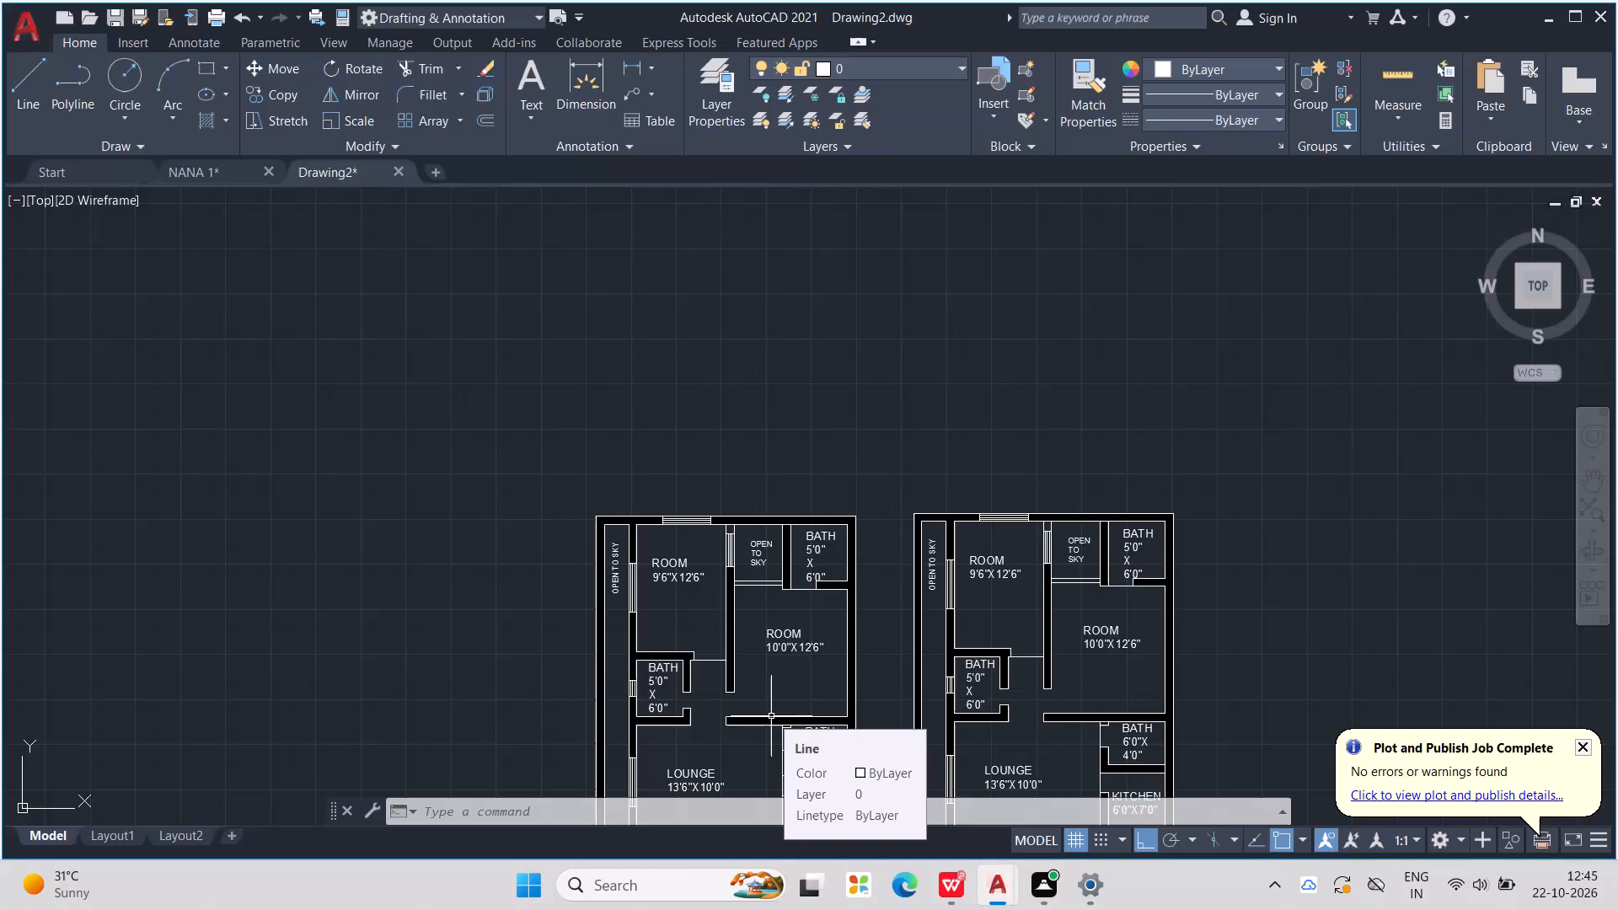
pyautogui.press('l')
pyautogui.press('Return')
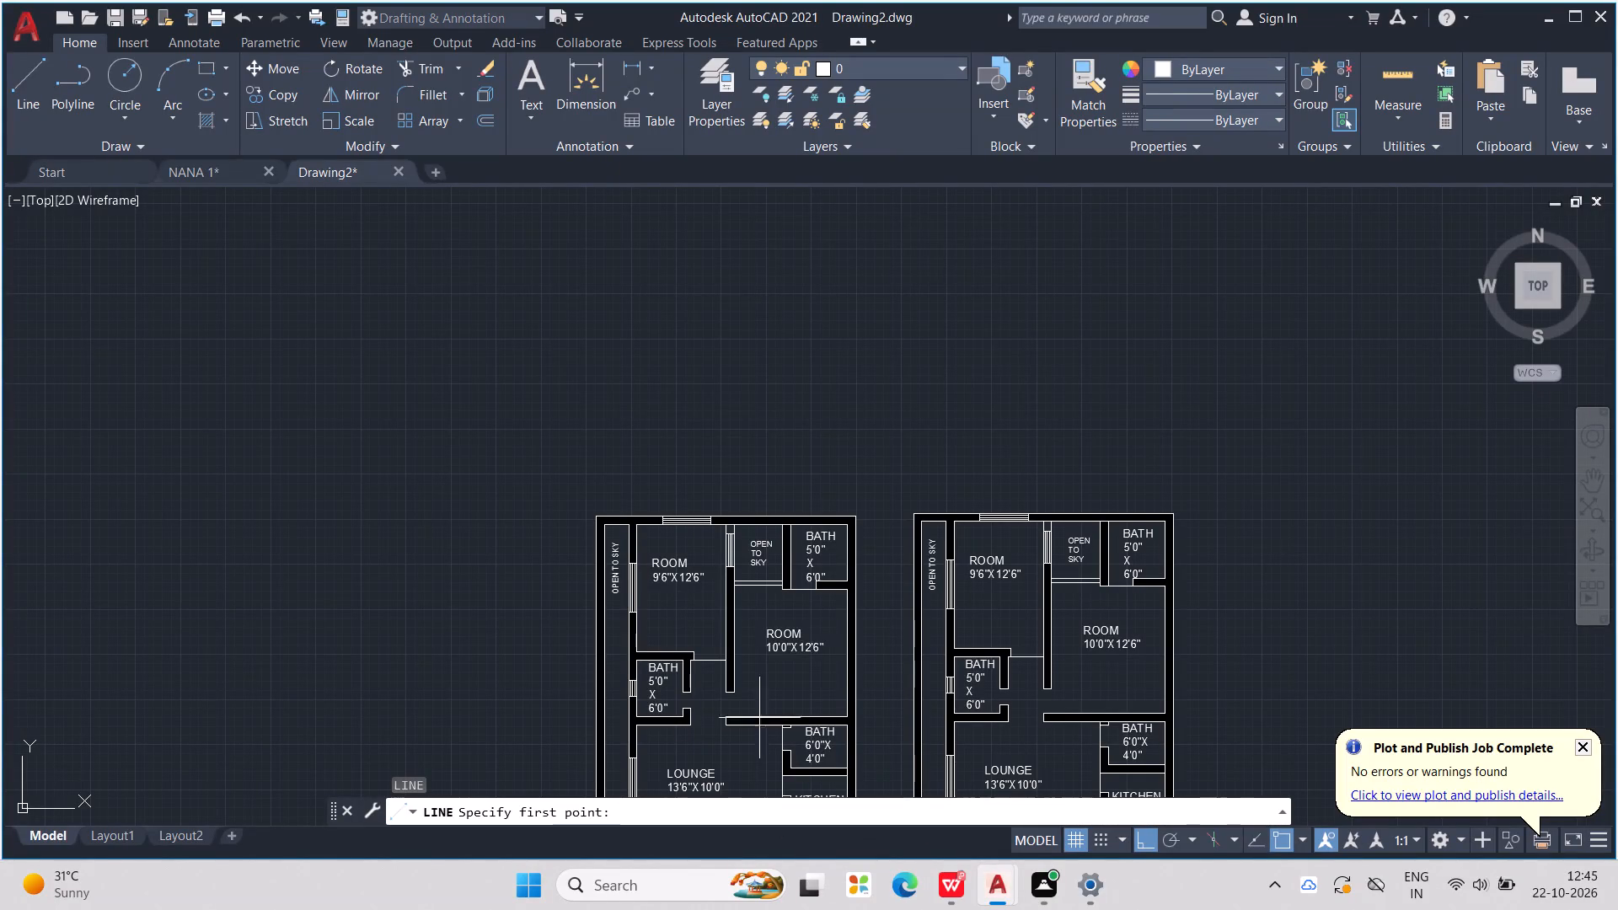
pyautogui.click(603, 509)
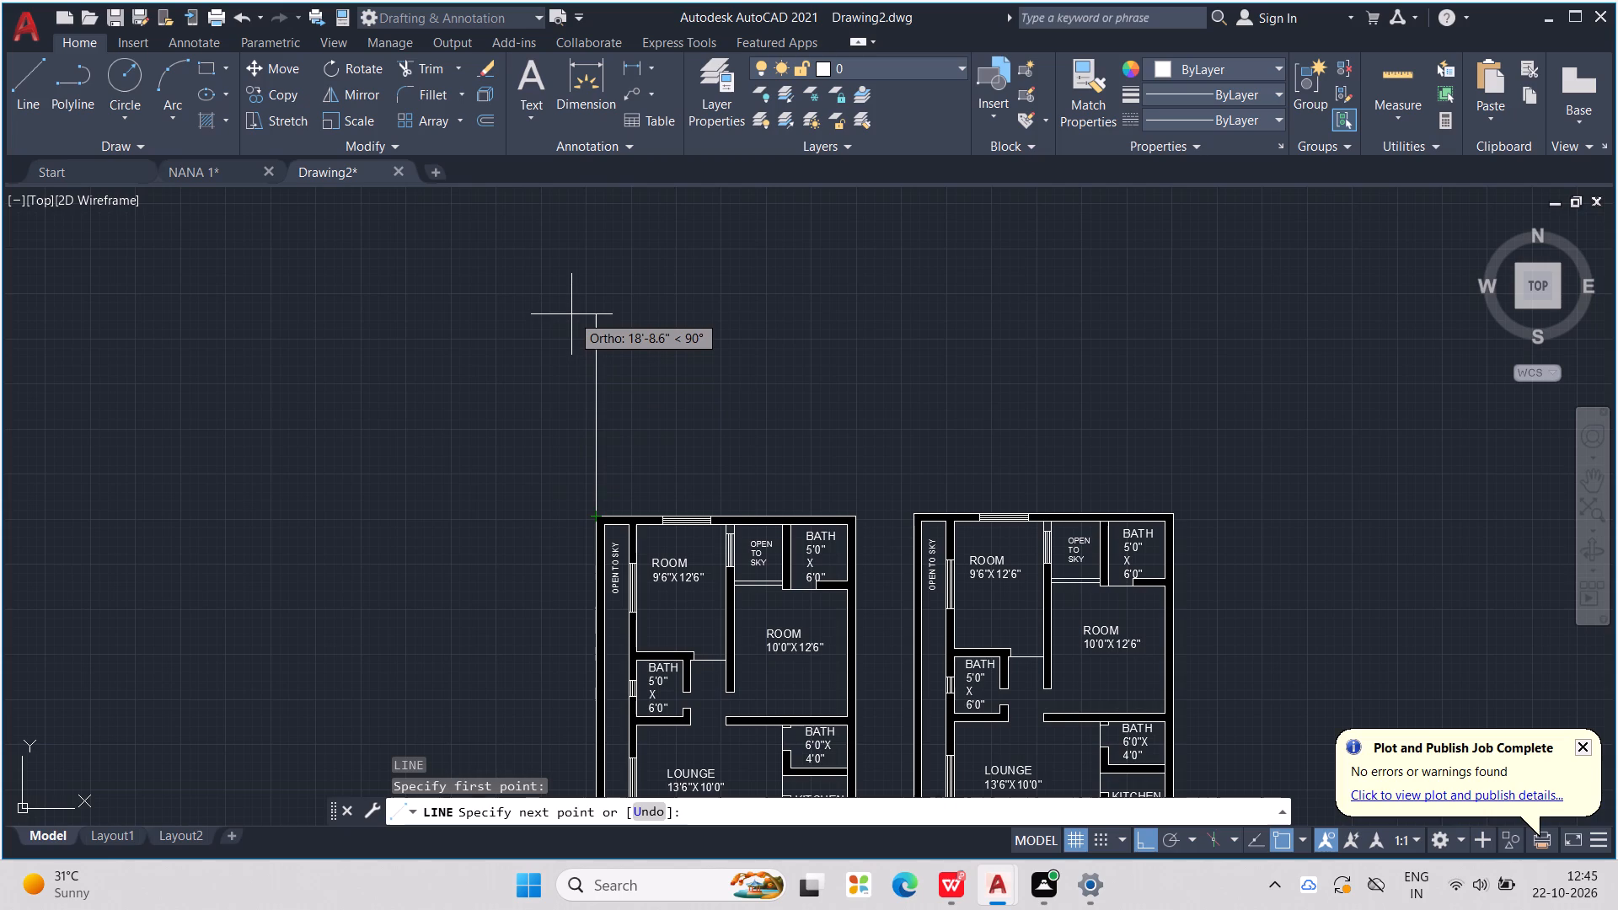
pyautogui.click(582, 334)
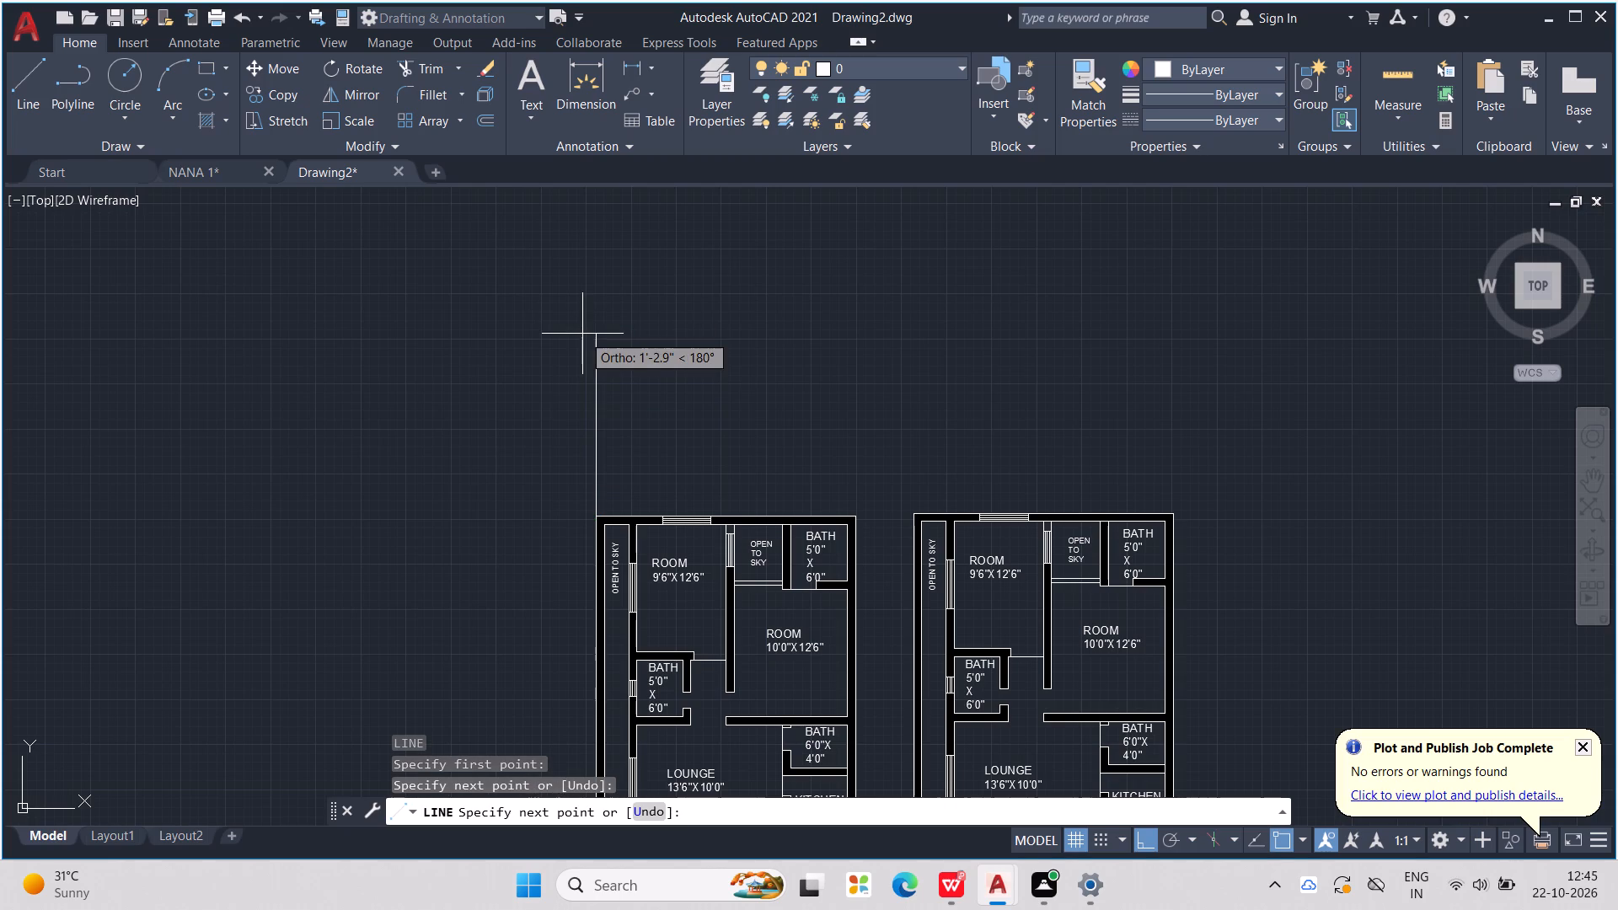
pyautogui.press('Escape')
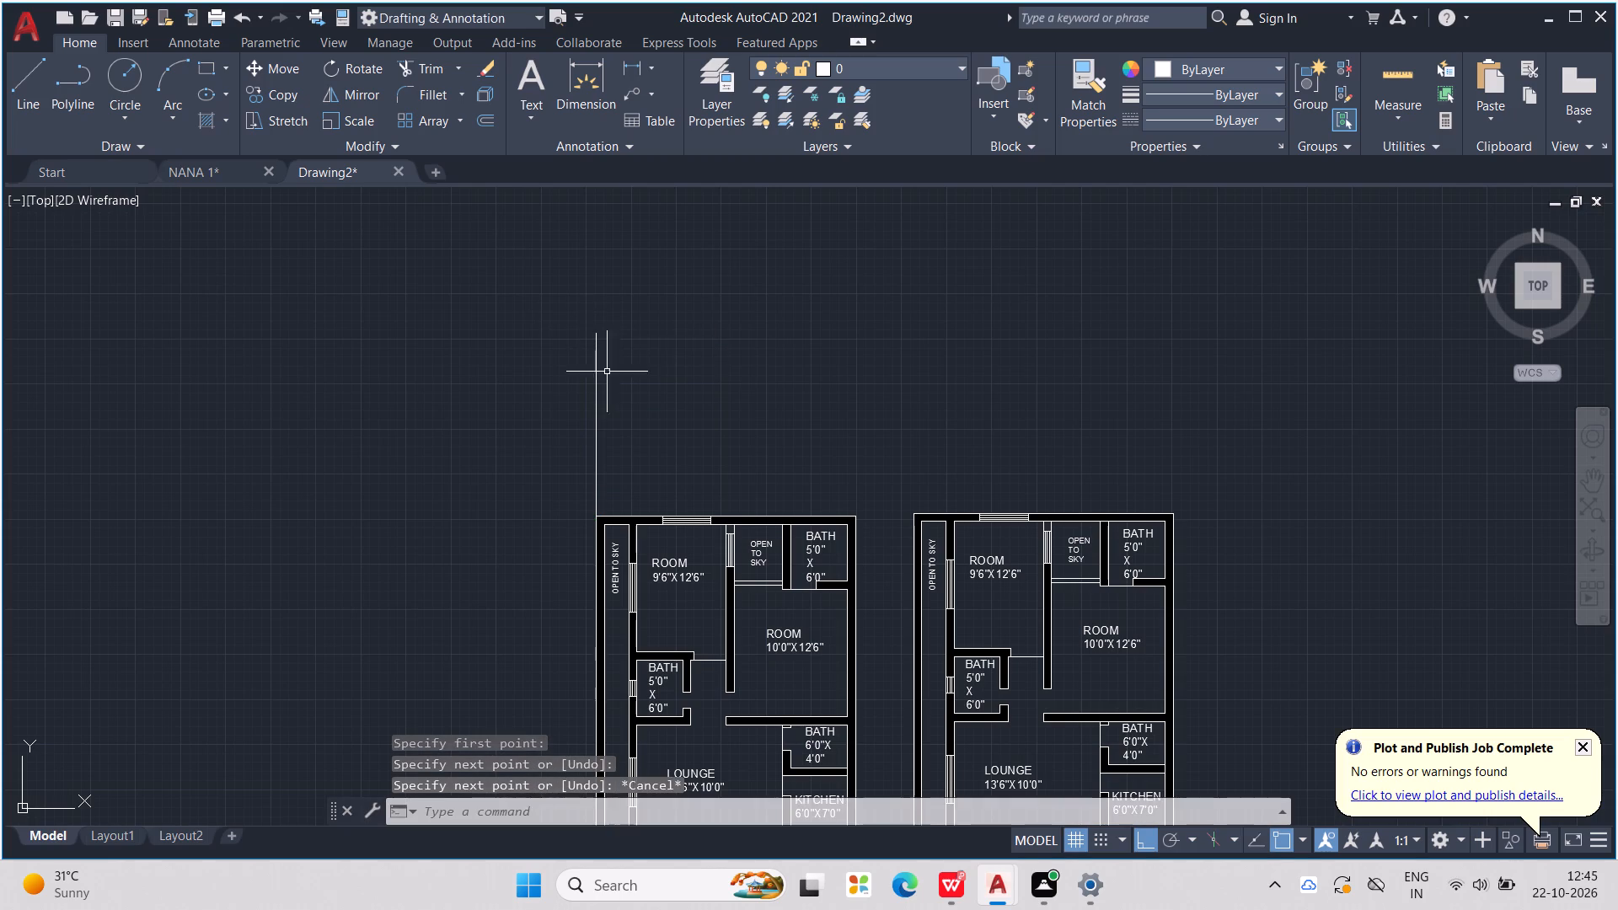
pyautogui.press('l')
pyautogui.press('Return')
pyautogui.scroll(1, 879, 495)
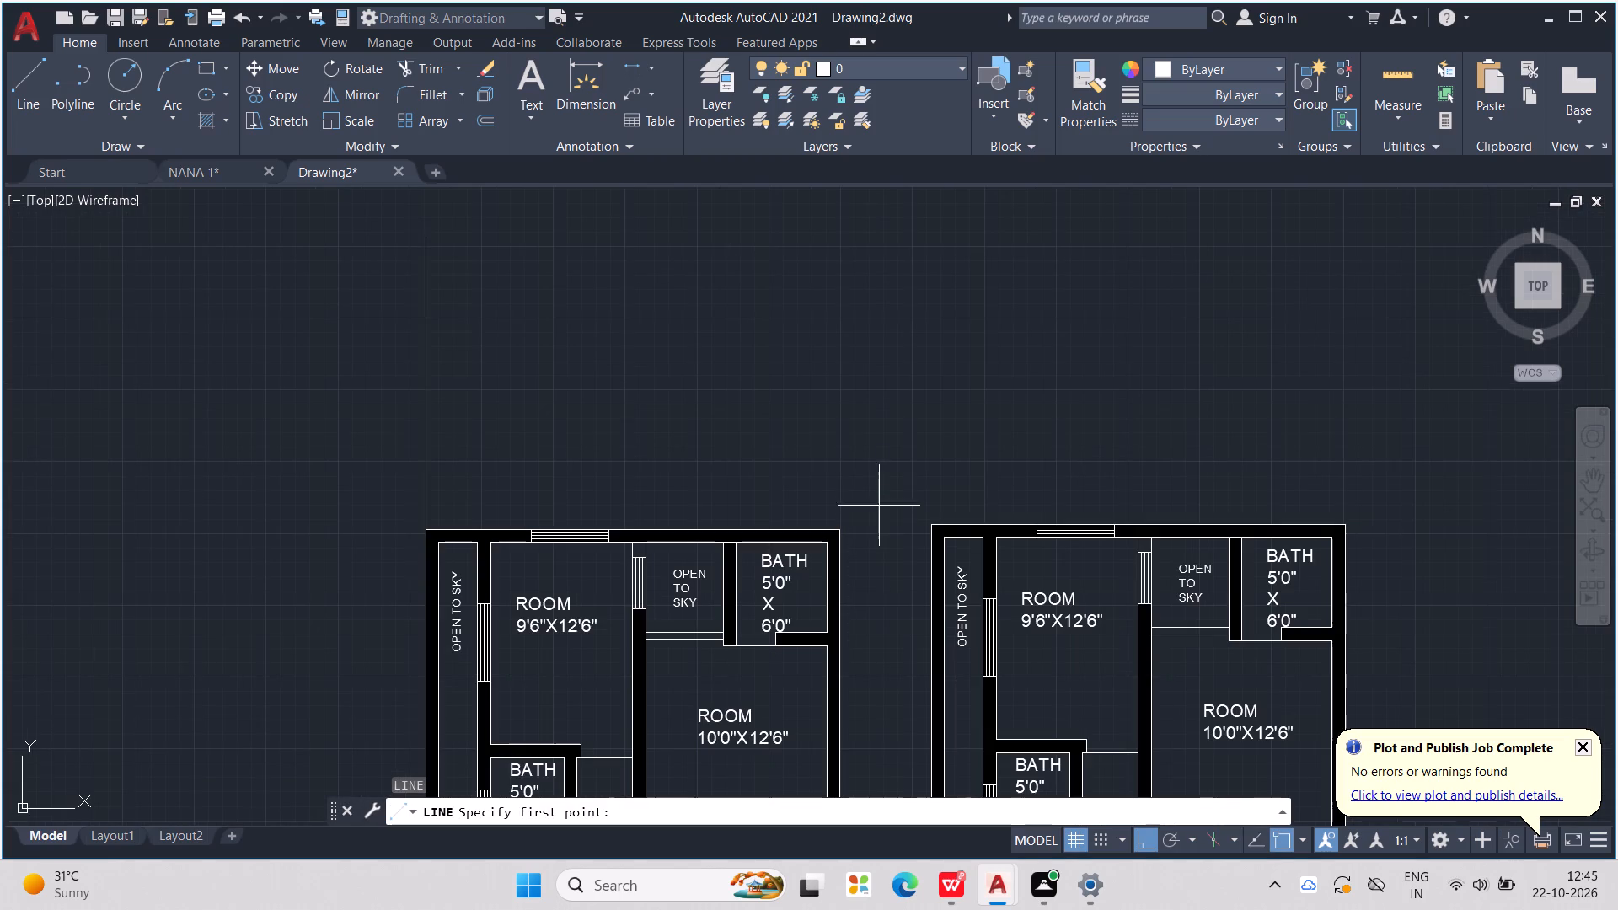
pyautogui.click(847, 529)
pyautogui.click(820, 235)
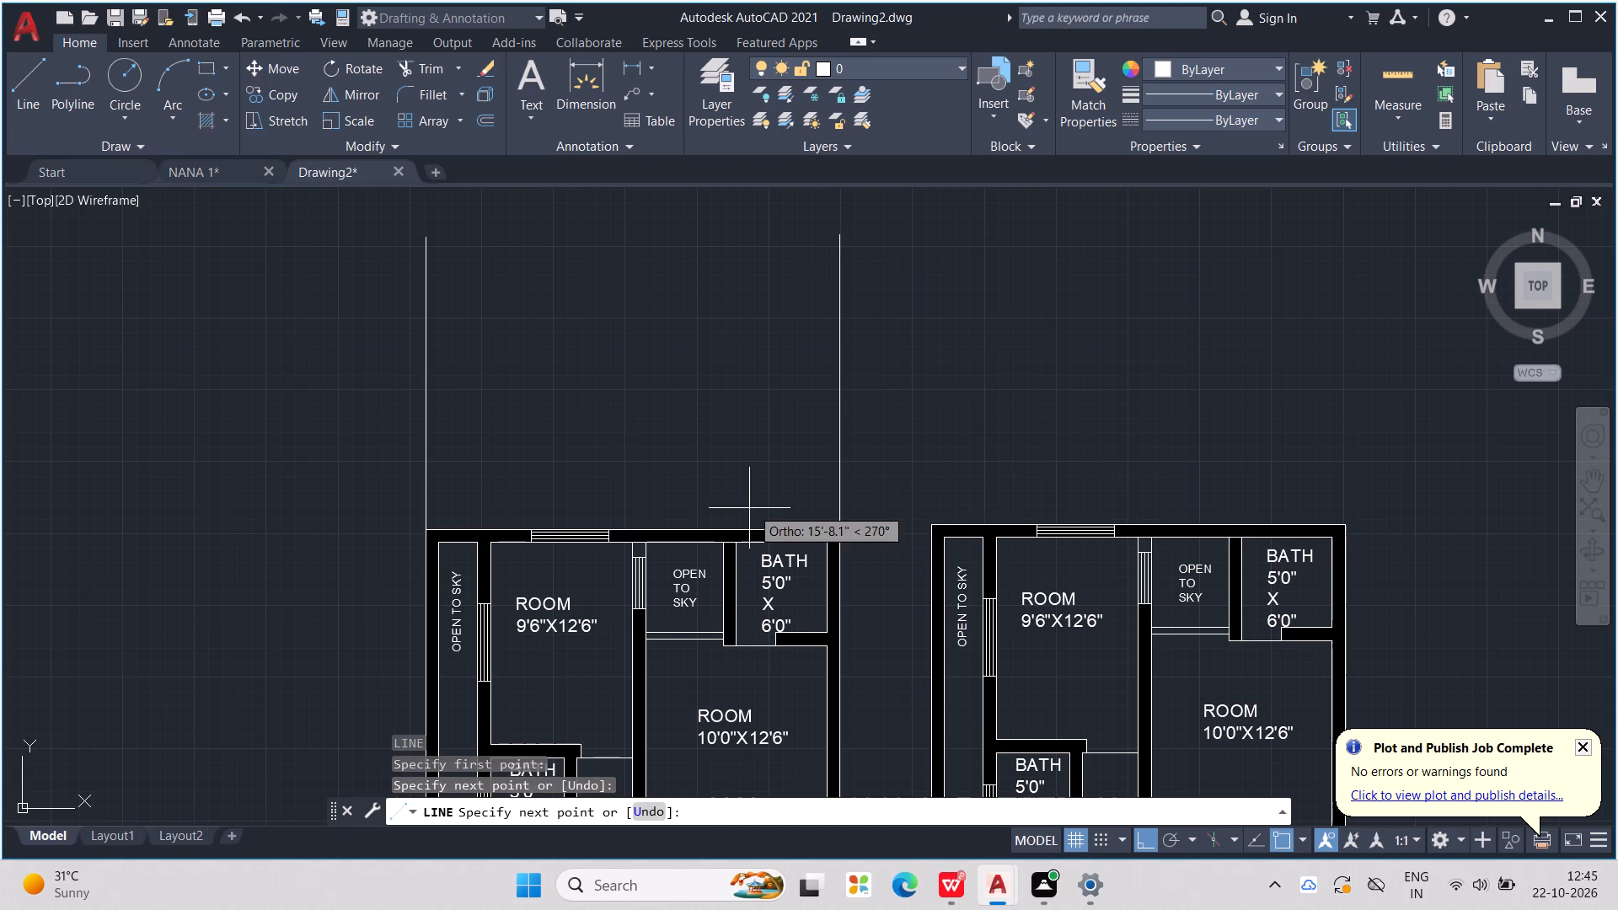
# Add a third vertical line northward from the north bathroom's western wall and erase the slanted connecting segment.
pyautogui.click(737, 543)
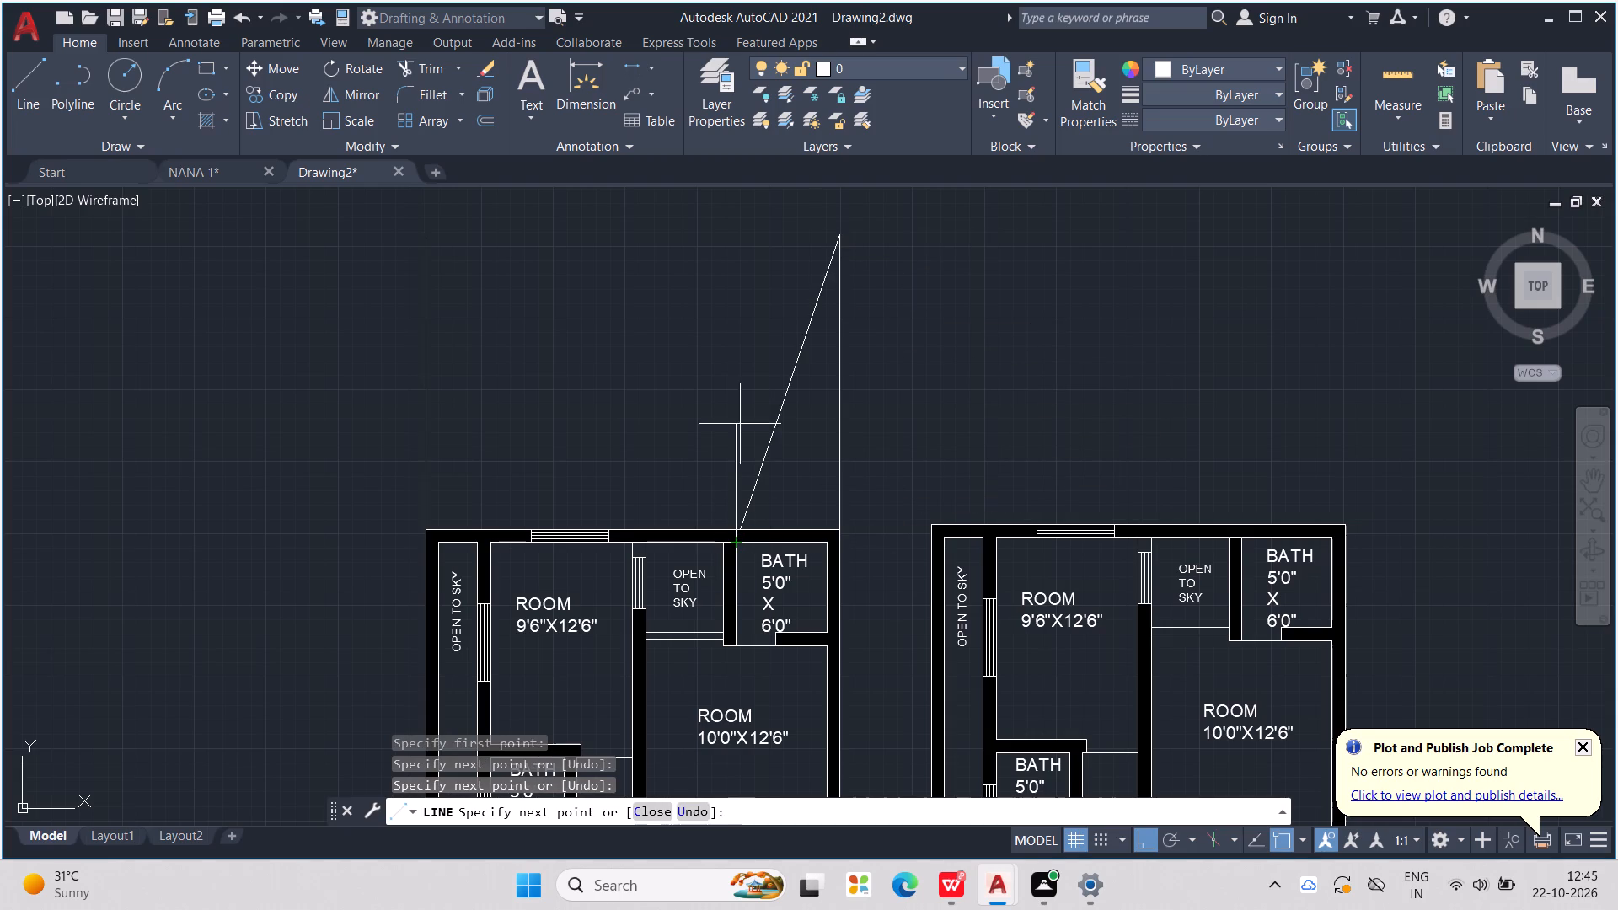
pyautogui.click(754, 238)
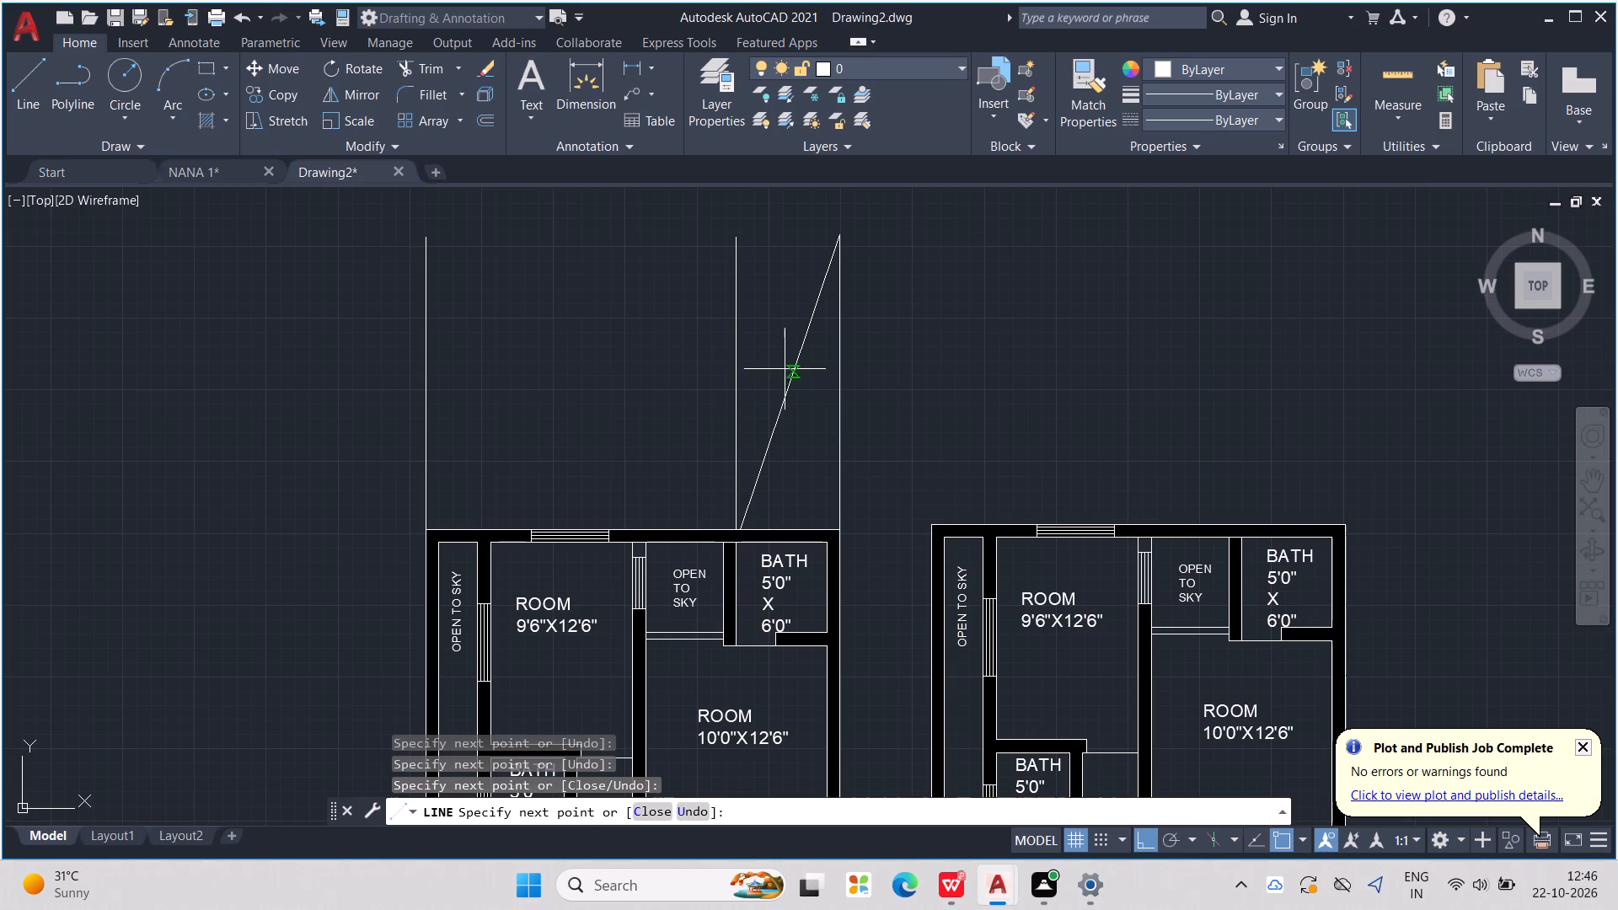
pyautogui.press('Escape')
pyautogui.press('Escape')
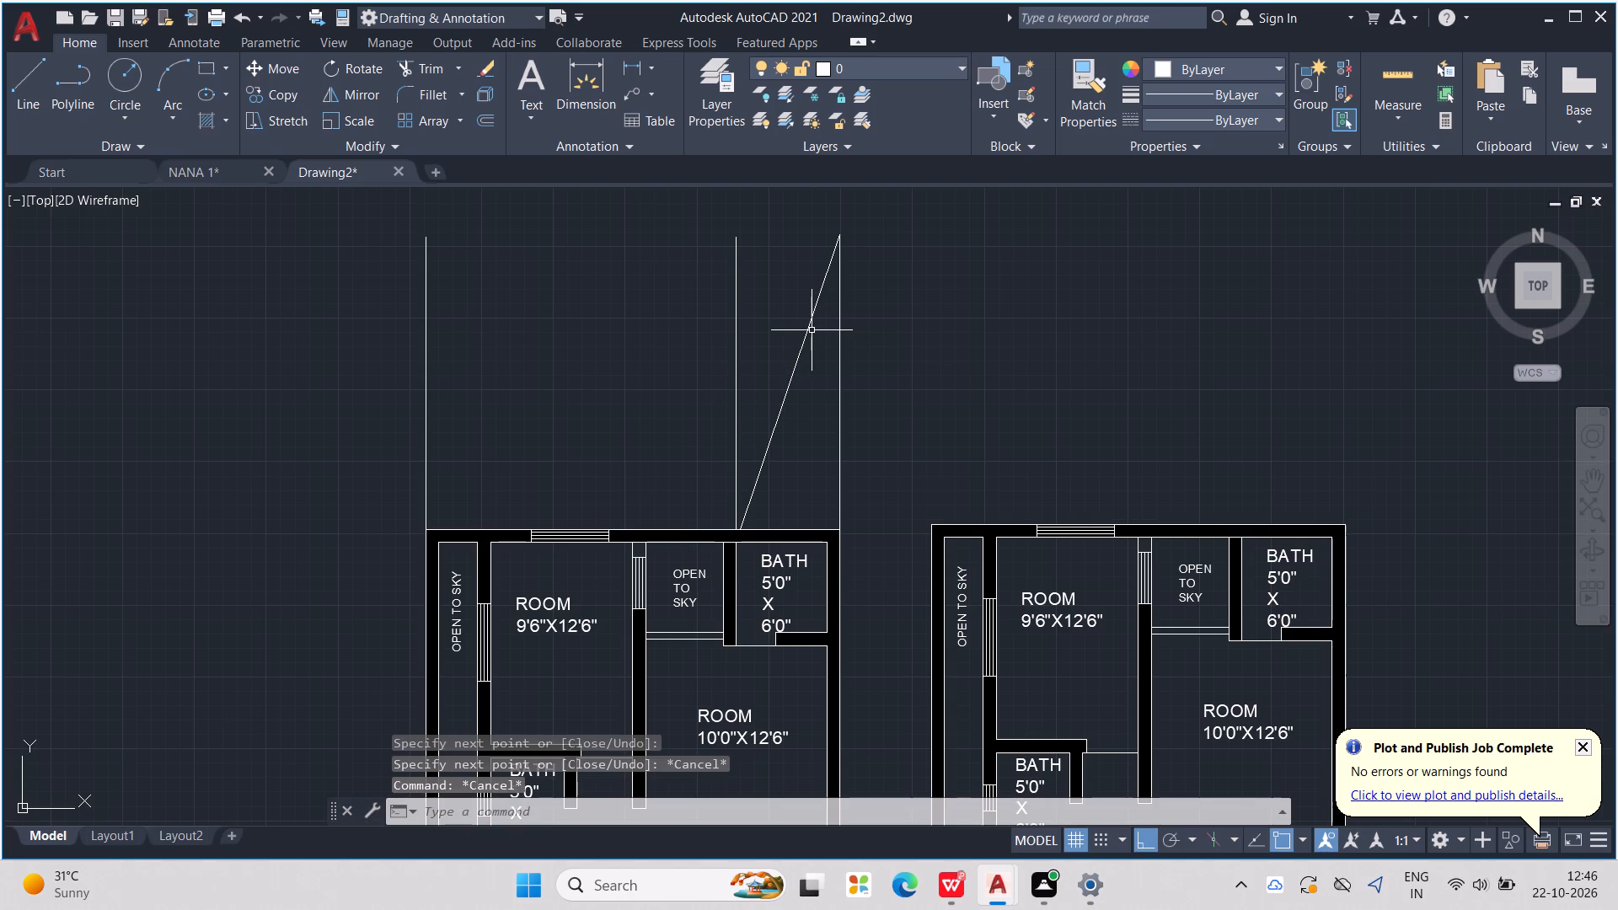
pyautogui.click(808, 329)
pyautogui.press('Delete')
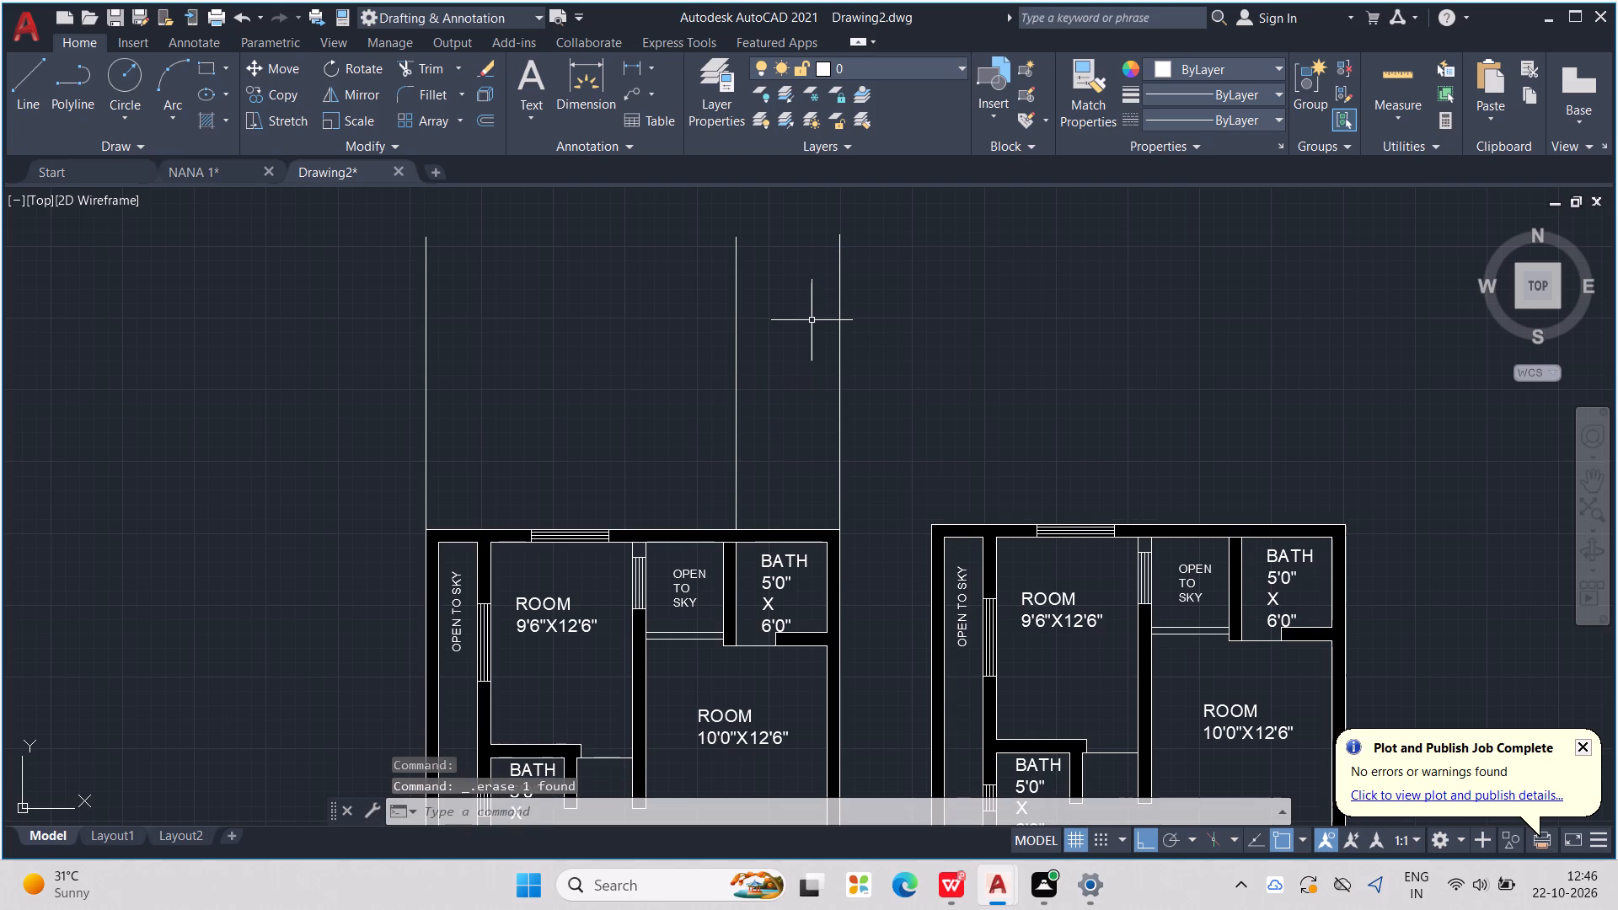
# Draw a long horizontal line north of both plans, crossing the three vertical projection lines.
pyautogui.press('l')
pyautogui.press('Return')
pyautogui.moveTo(817, 321); pyautogui.dragTo(868, 313, button='middle')
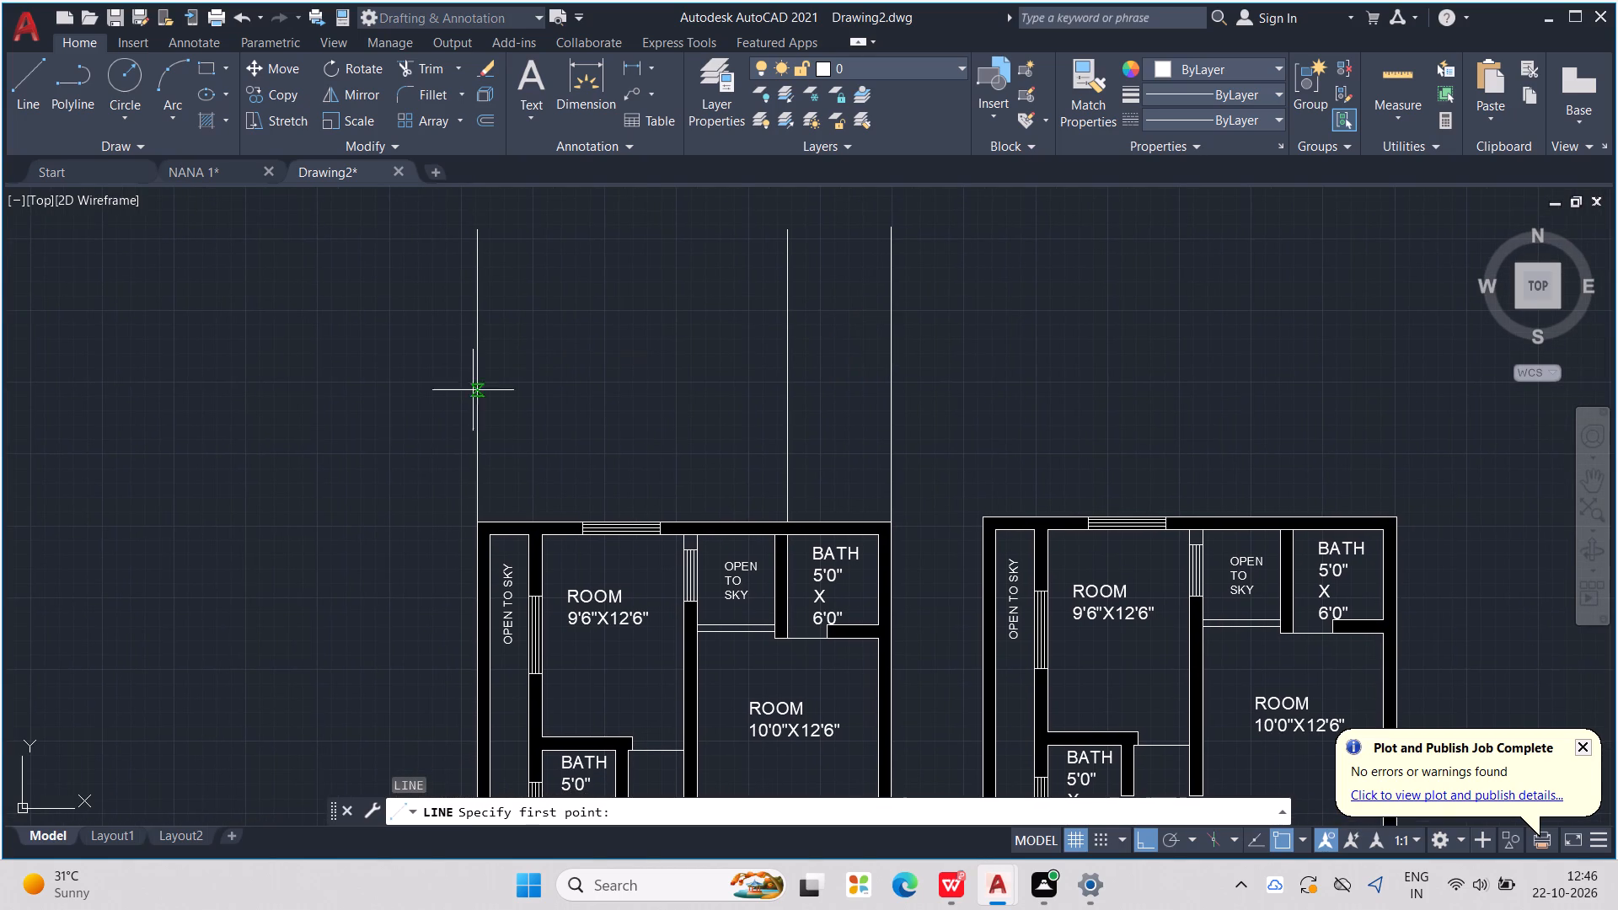
pyautogui.moveTo(382, 435); pyautogui.dragTo(501, 435)
pyautogui.click(1428, 431)
pyautogui.scroll(-1, 1430, 431)
pyautogui.moveTo(1412, 418); pyautogui.dragTo(1395, 408, button='middle')
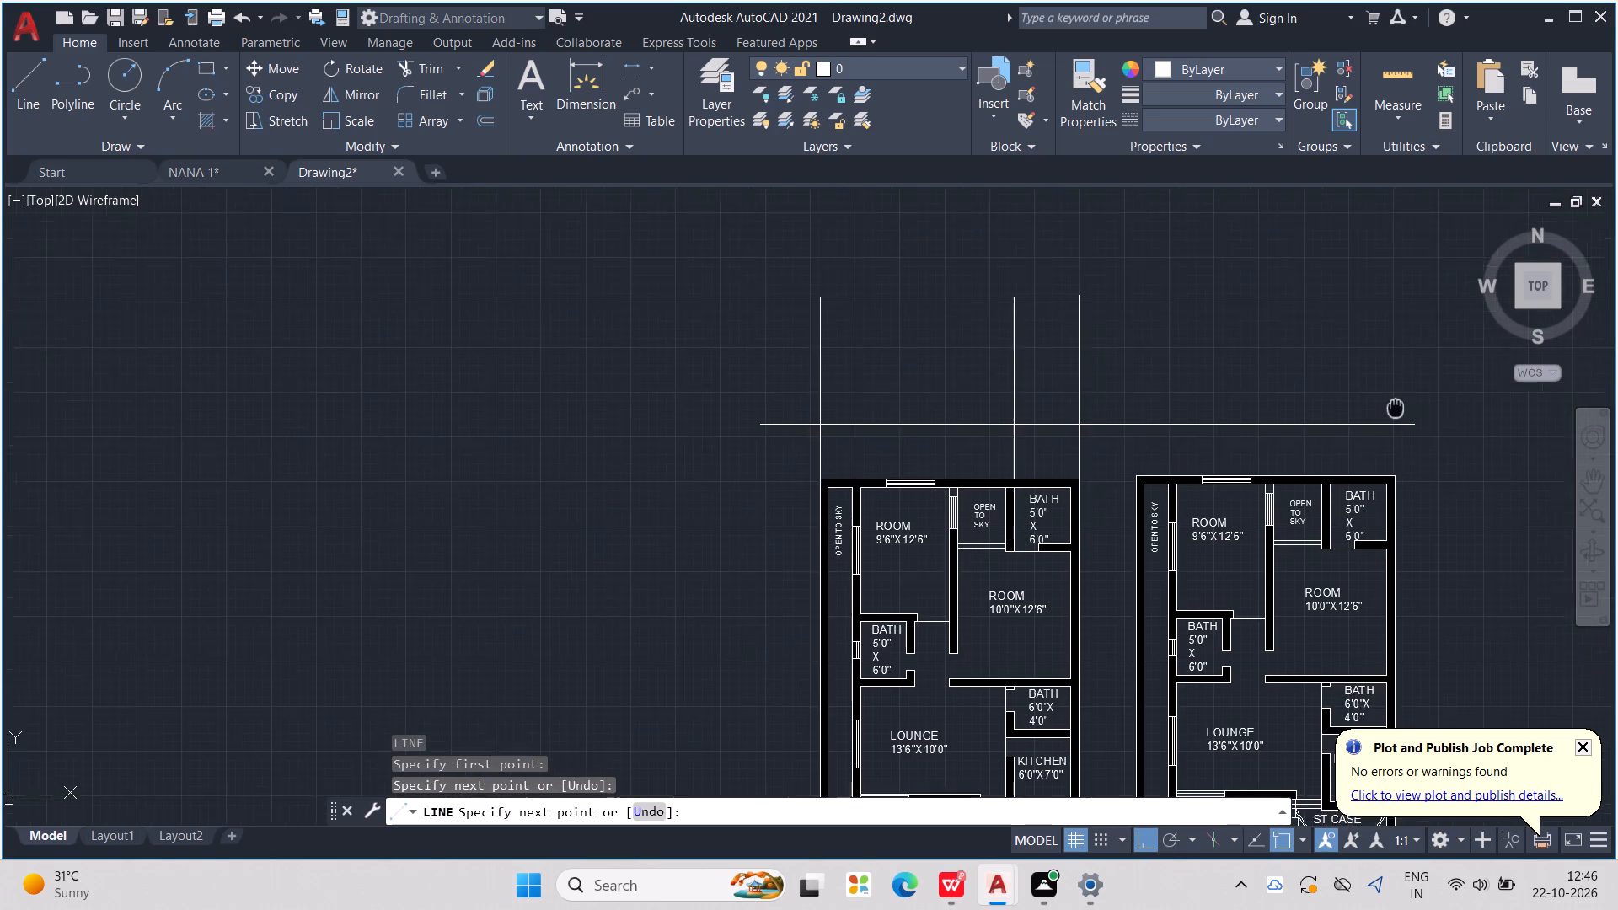
pyautogui.moveTo(1395, 408); pyautogui.dragTo(1365, 393, button='middle')
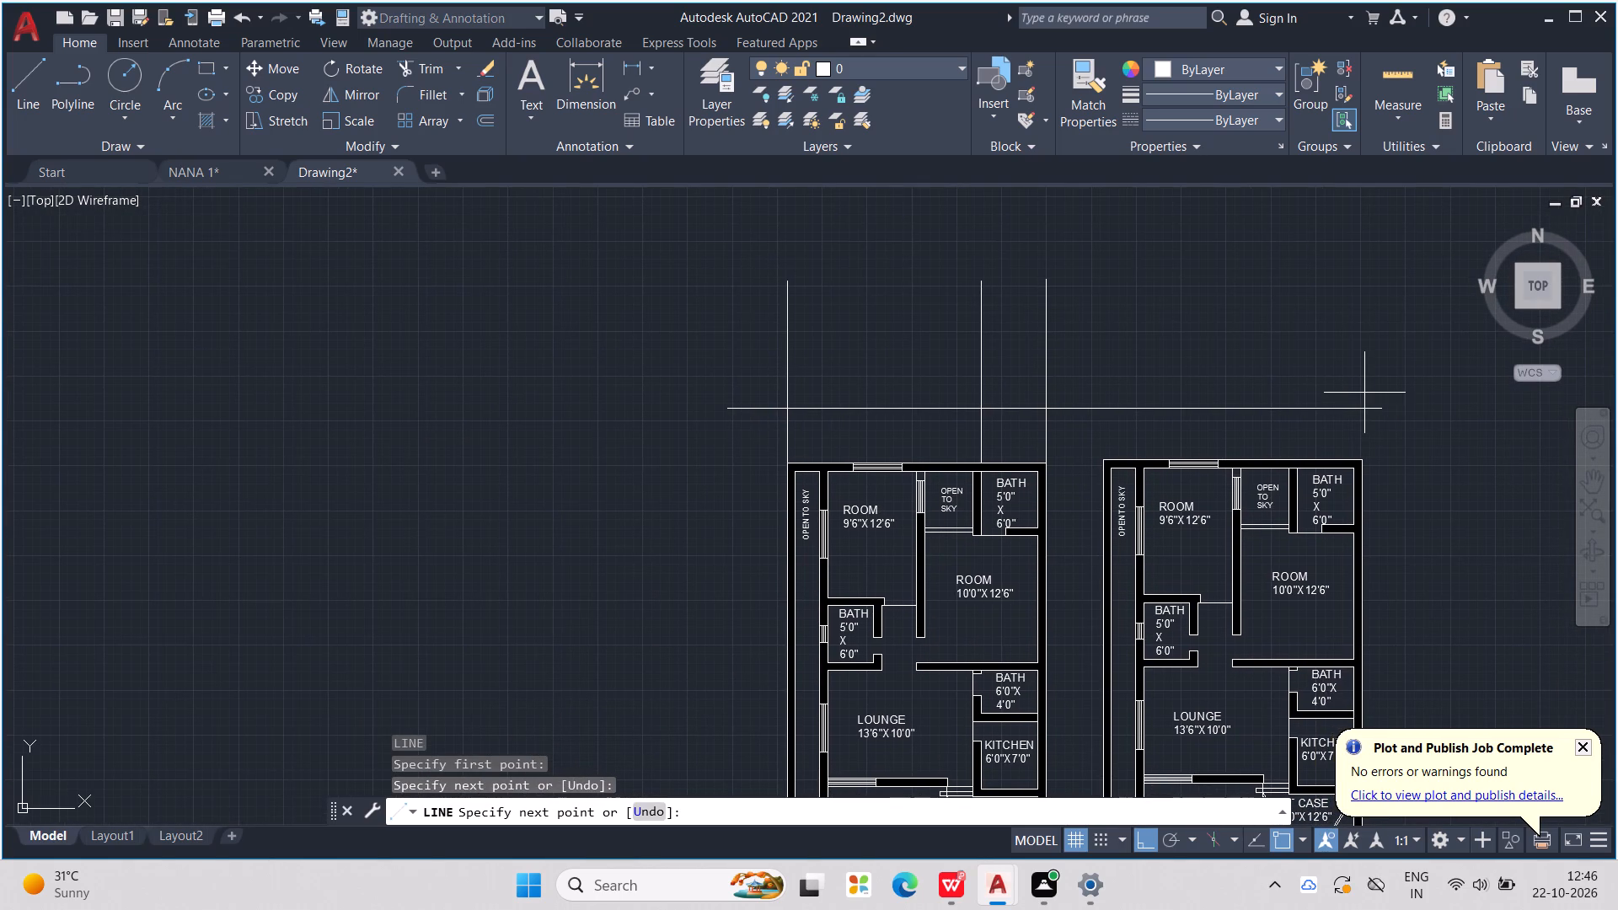
pyautogui.press('Escape')
pyautogui.press('Escape')
pyautogui.press('Escape')
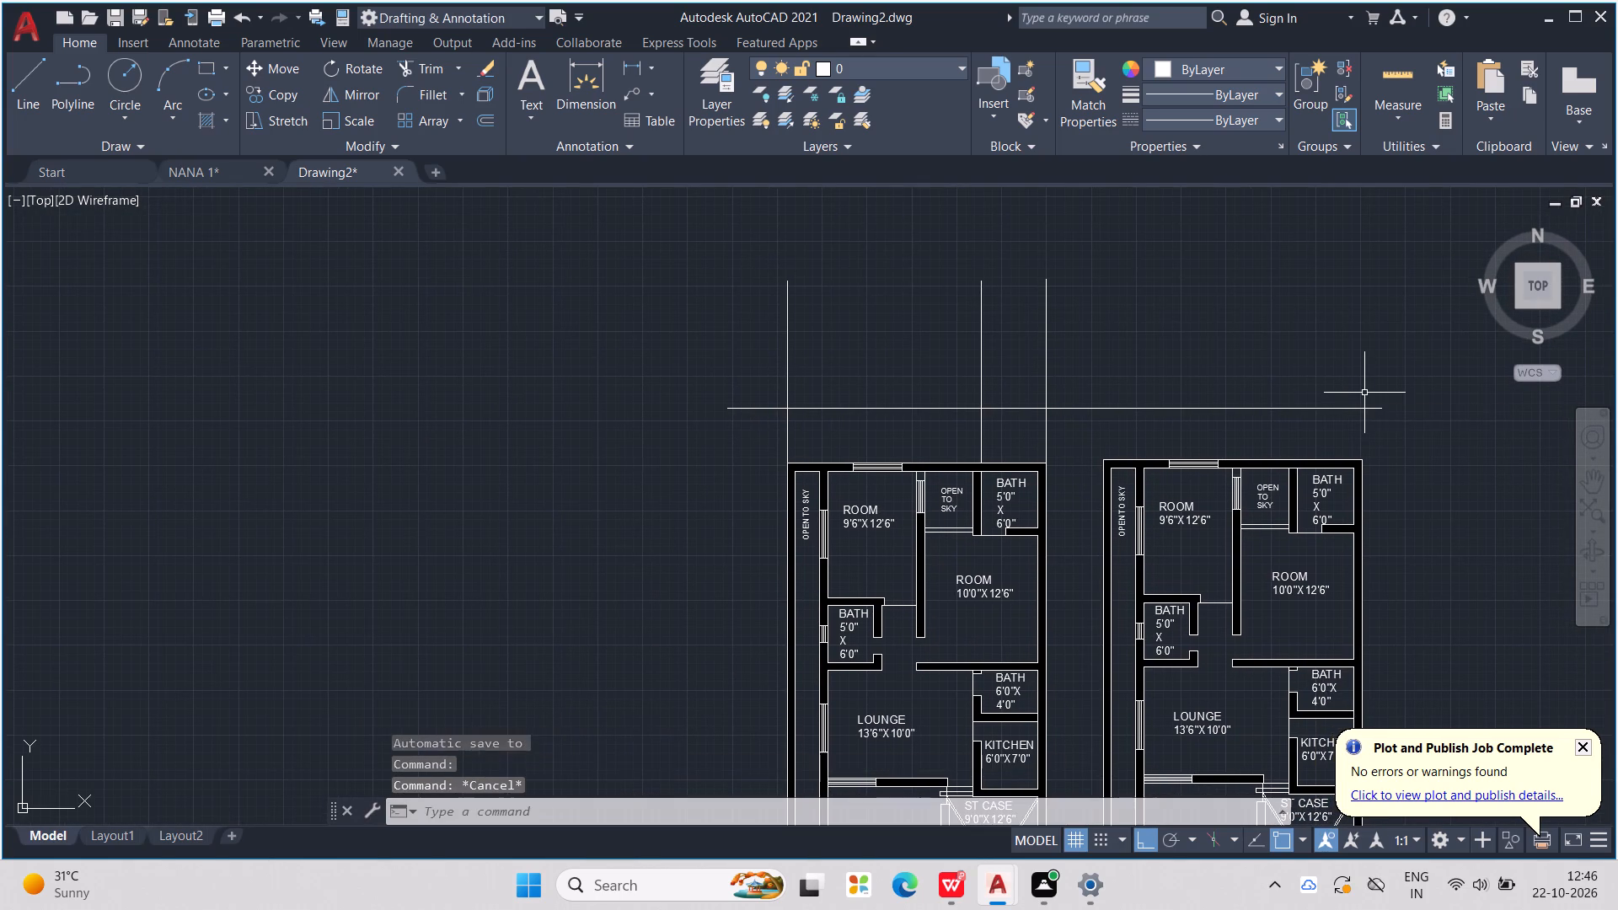
pyautogui.press('Escape')
pyautogui.press('Escape')
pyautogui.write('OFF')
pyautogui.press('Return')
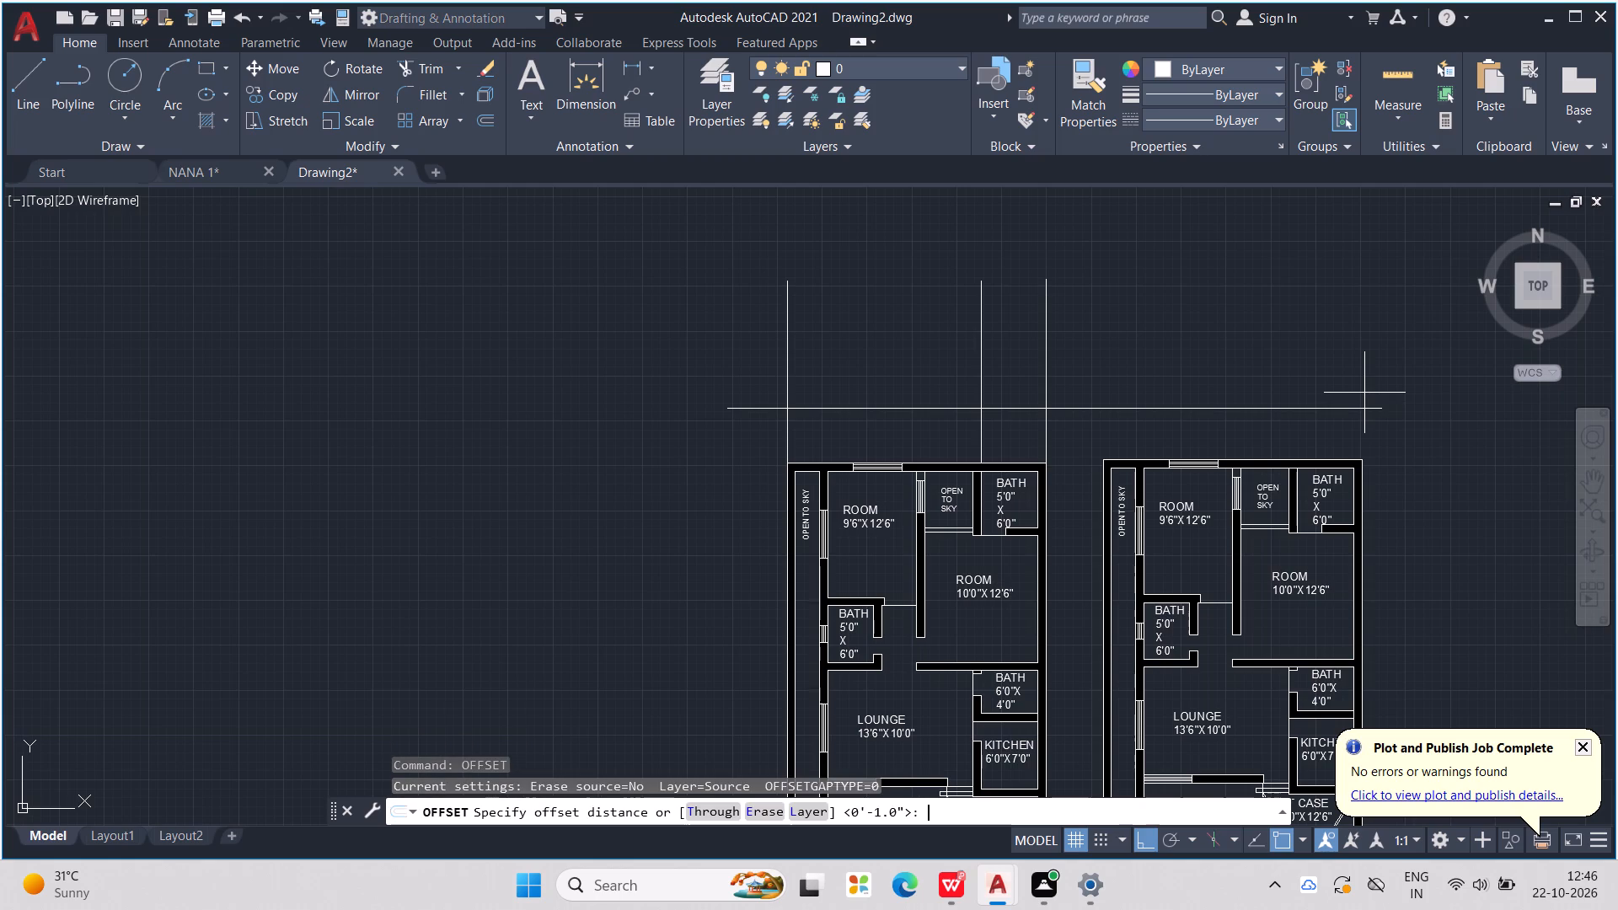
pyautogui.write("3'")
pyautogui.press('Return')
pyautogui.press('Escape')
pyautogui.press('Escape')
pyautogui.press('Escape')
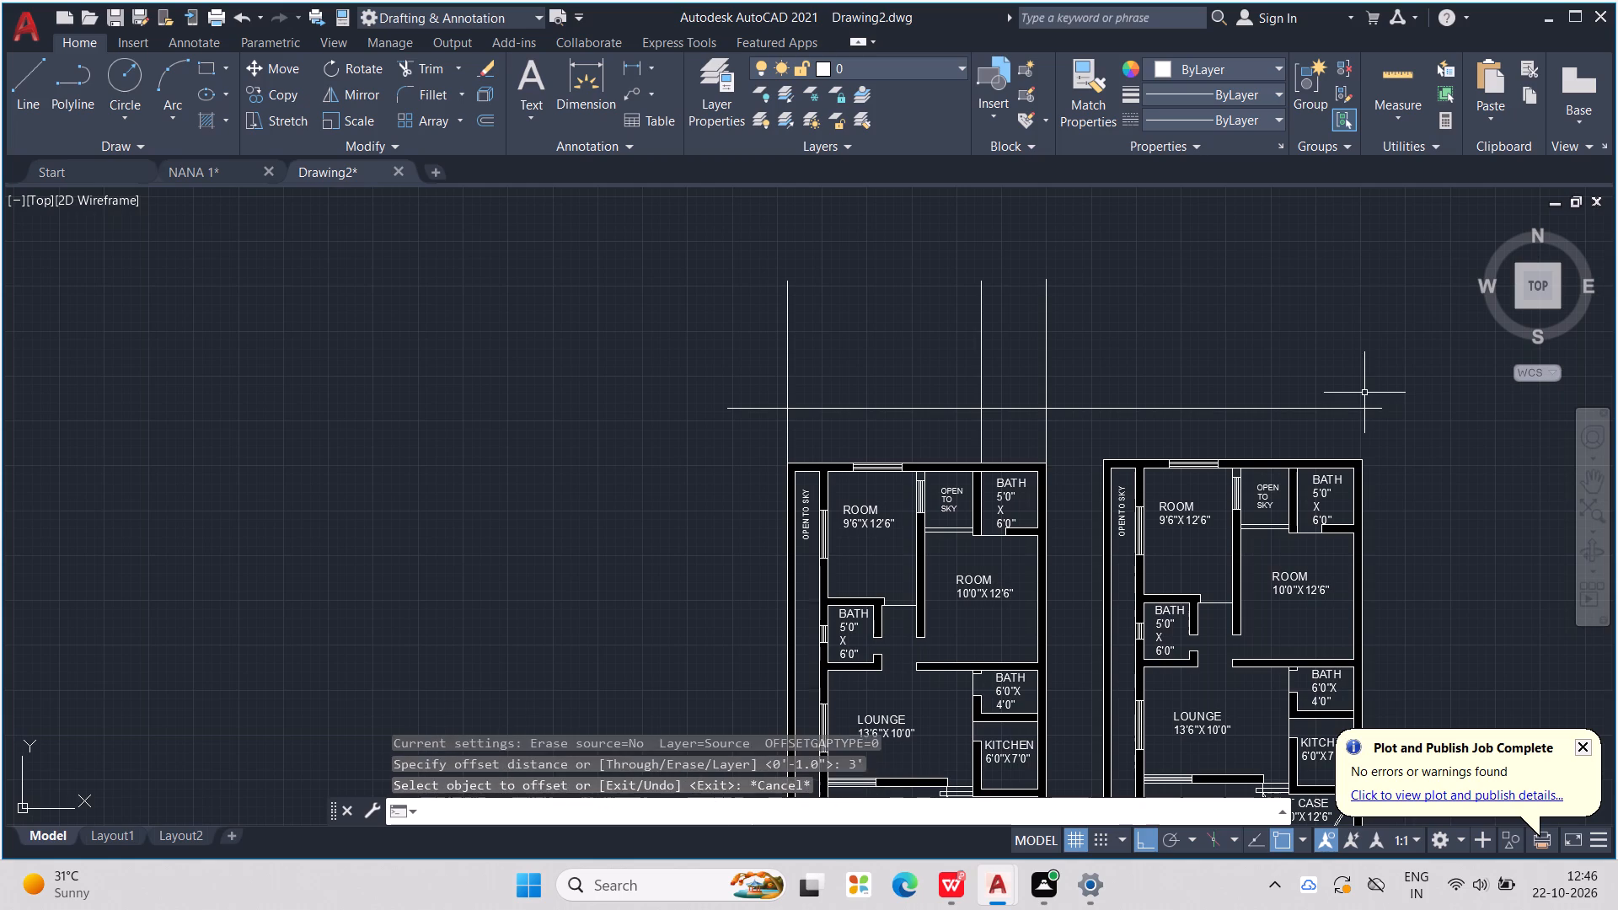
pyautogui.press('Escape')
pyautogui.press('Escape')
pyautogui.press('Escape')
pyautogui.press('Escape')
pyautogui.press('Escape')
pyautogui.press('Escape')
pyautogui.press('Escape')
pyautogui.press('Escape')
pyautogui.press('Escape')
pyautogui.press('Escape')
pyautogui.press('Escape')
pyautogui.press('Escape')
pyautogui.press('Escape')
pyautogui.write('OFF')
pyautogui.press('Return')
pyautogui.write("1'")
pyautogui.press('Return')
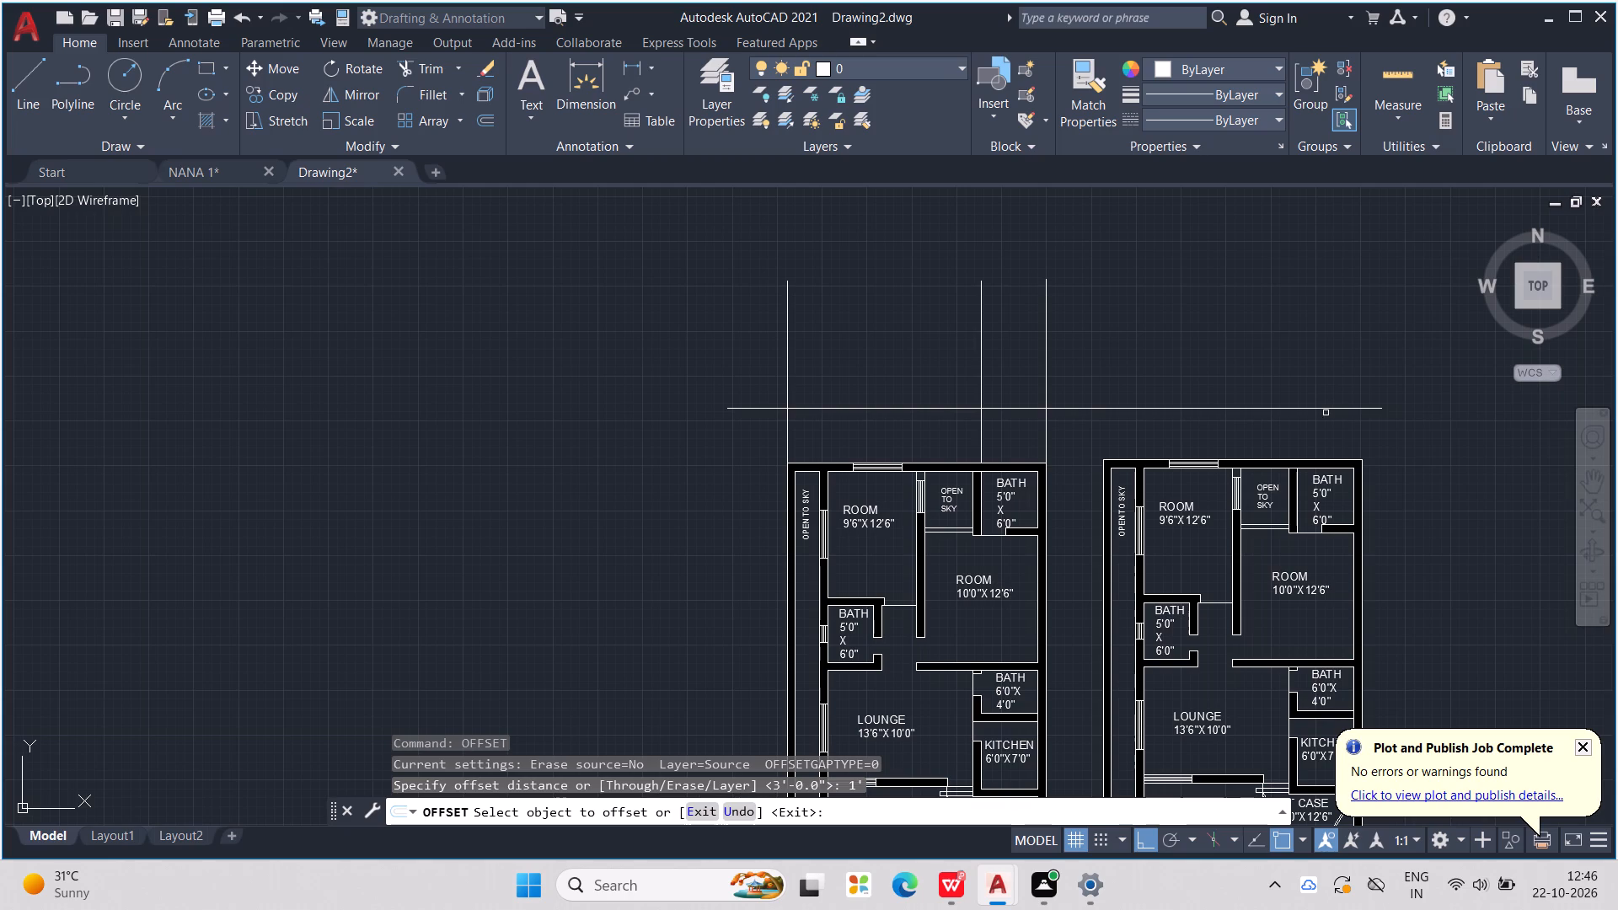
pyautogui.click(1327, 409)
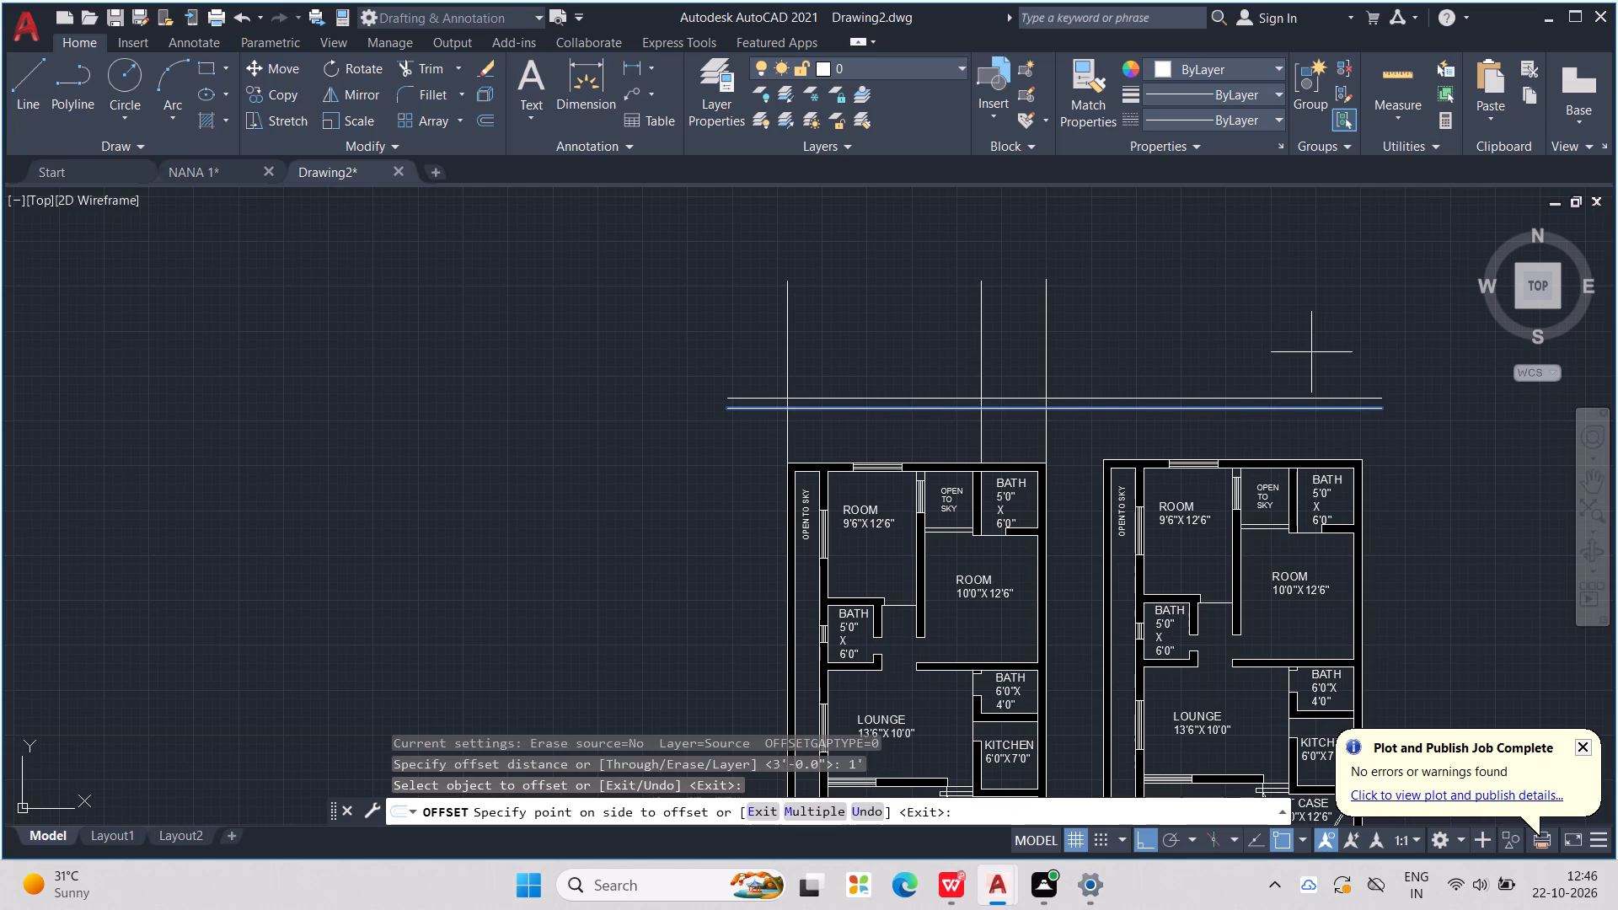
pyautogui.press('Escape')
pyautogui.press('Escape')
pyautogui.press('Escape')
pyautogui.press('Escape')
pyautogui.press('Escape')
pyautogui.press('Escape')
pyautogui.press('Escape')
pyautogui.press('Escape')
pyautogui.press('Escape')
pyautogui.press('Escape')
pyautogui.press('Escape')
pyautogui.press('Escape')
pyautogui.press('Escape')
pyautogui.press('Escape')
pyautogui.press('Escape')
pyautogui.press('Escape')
# Offset the long horizontal line 2' to the north.
pyautogui.write('OFF')
pyautogui.press('Return')
pyautogui.write("2'")
pyautogui.press('Return')
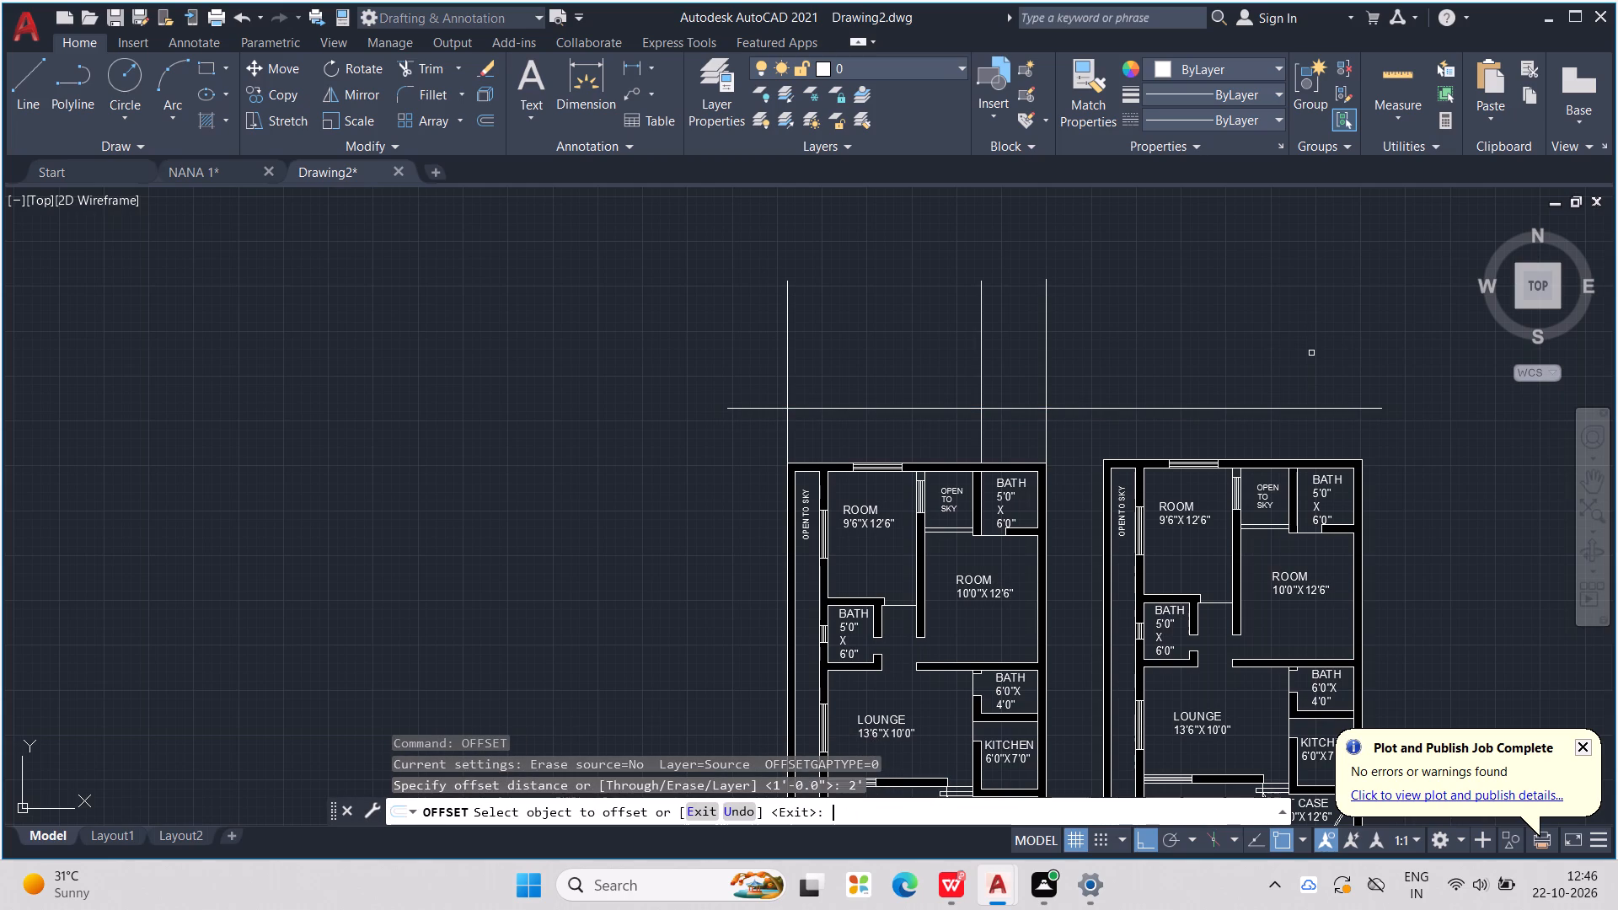
pyautogui.click(1339, 407)
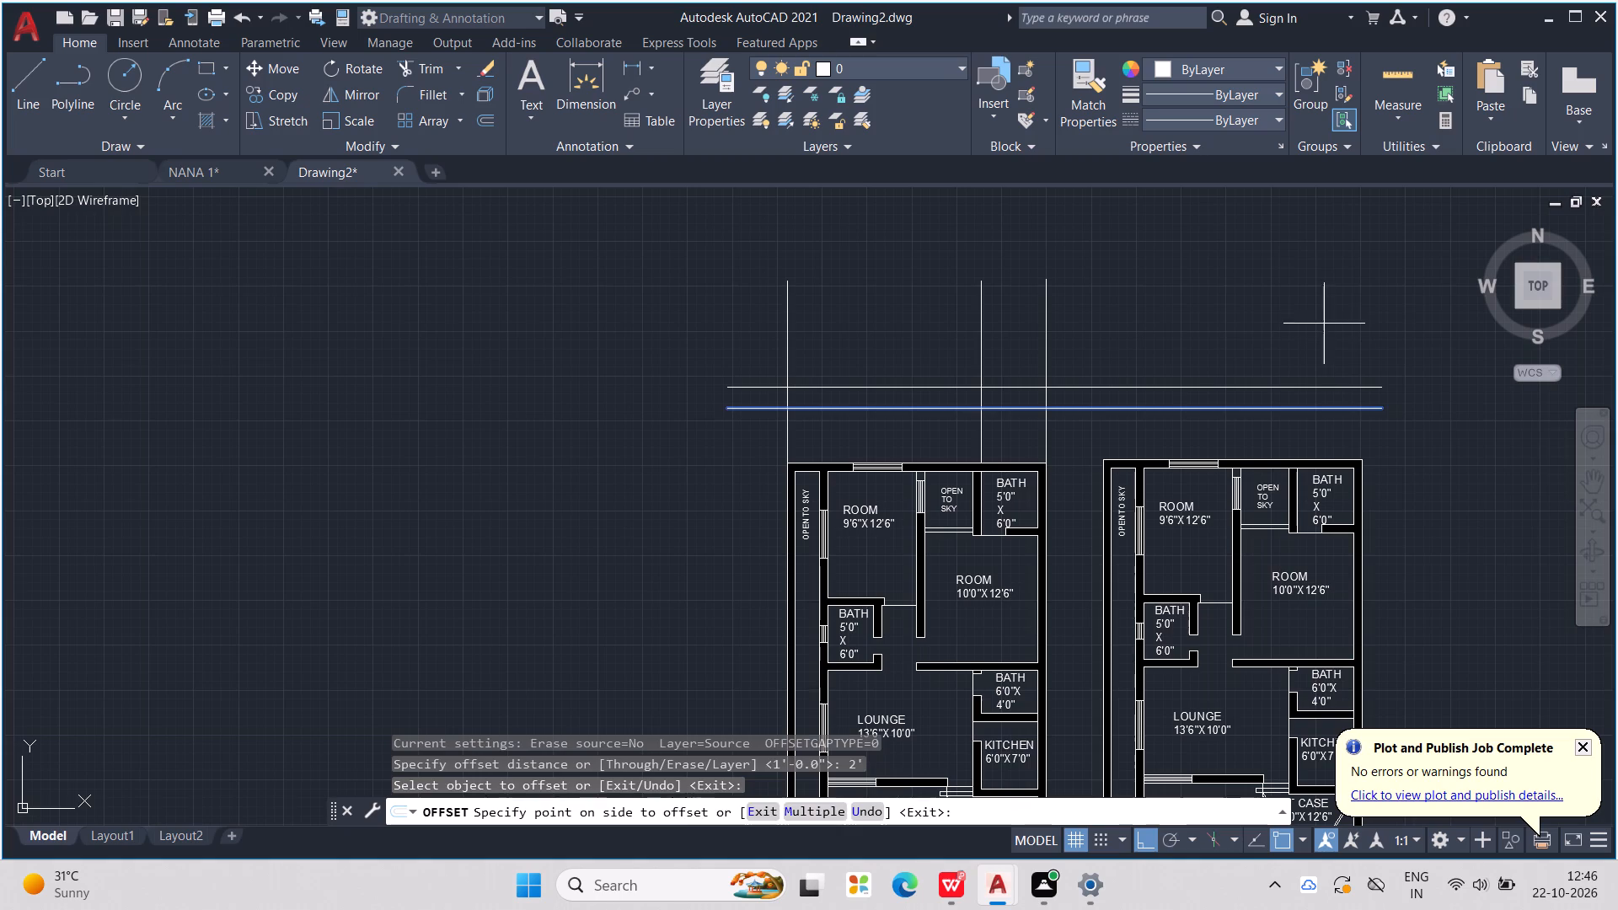
pyautogui.click(1324, 324)
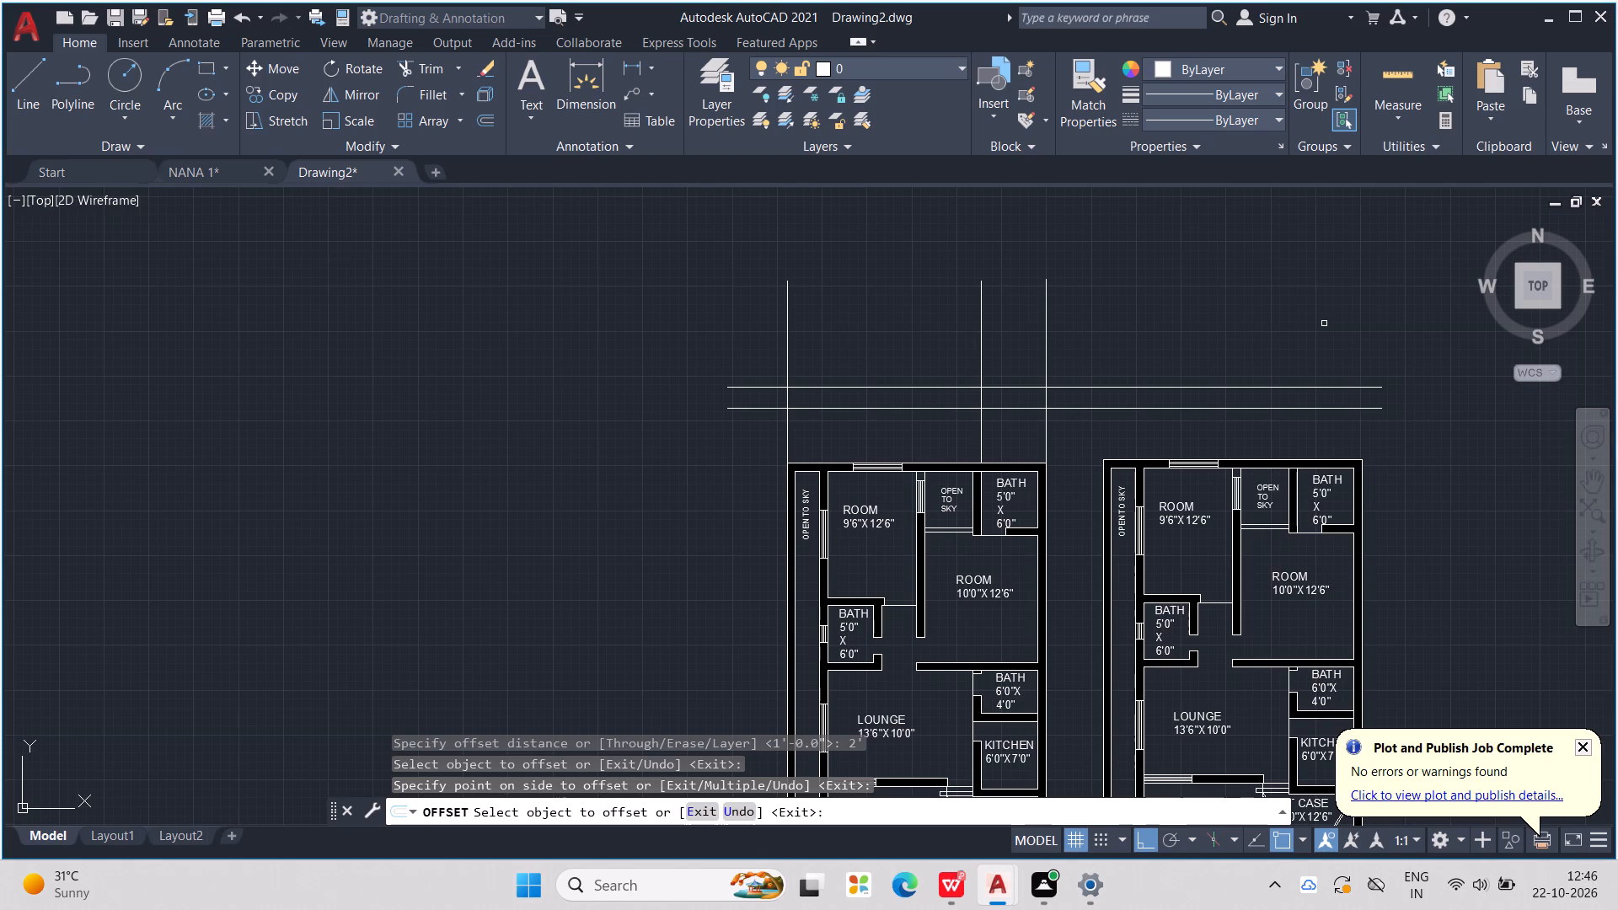
pyautogui.press('Escape')
pyautogui.press('Escape')
pyautogui.press('Escape')
pyautogui.press('Escape')
pyautogui.press('Escape')
pyautogui.press('Escape')
# Trim the vertical lines above the upper horizontal line and the horizontal overhangs west of the westernmost vertical.
pyautogui.write('TR')
pyautogui.press('Return')
pyautogui.moveTo(1267, 286); pyautogui.dragTo(779, 340)
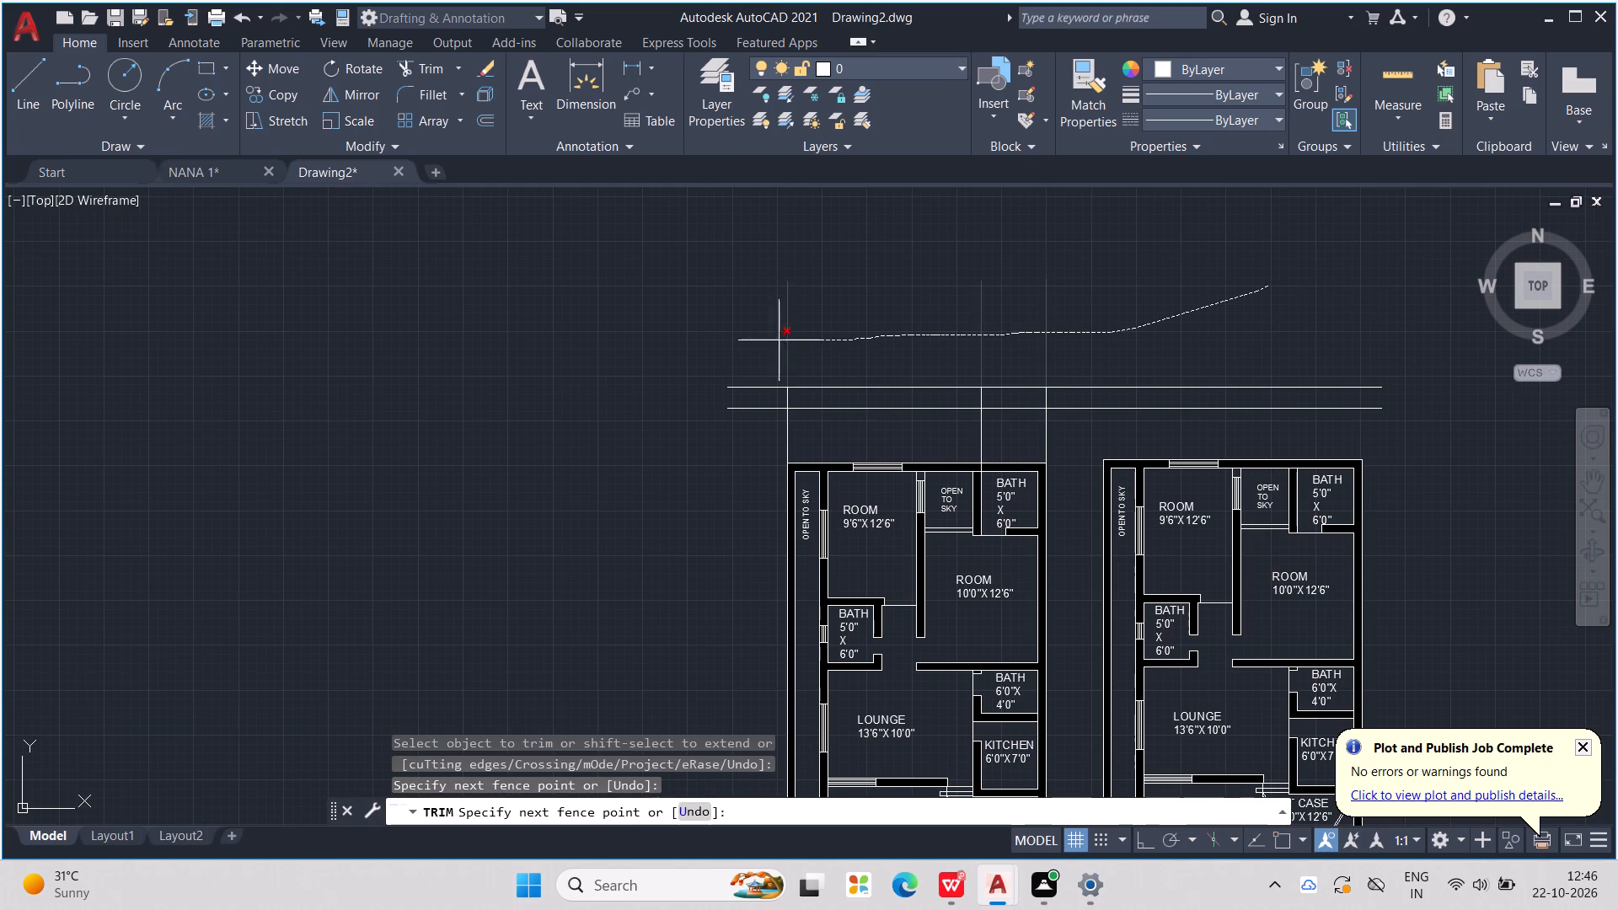
pyautogui.moveTo(779, 340); pyautogui.dragTo(778, 340)
pyautogui.moveTo(768, 355); pyautogui.dragTo(756, 420)
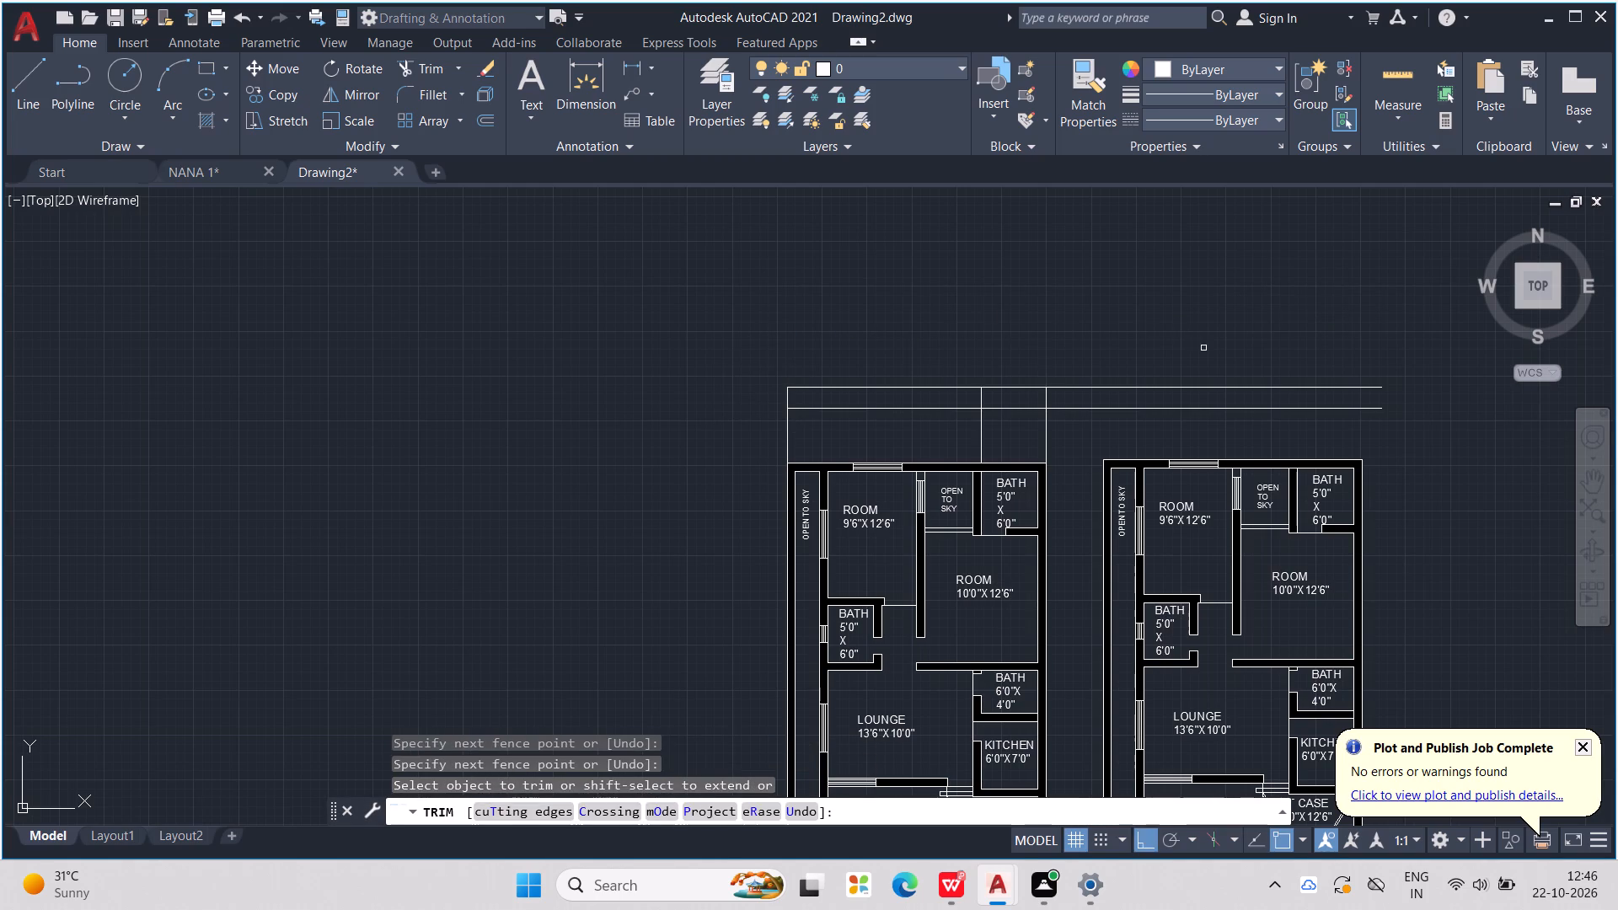
pyautogui.press('Escape')
pyautogui.press('Escape')
pyautogui.press('Escape')
pyautogui.press('Escape')
pyautogui.press('Escape')
pyautogui.press('Escape')
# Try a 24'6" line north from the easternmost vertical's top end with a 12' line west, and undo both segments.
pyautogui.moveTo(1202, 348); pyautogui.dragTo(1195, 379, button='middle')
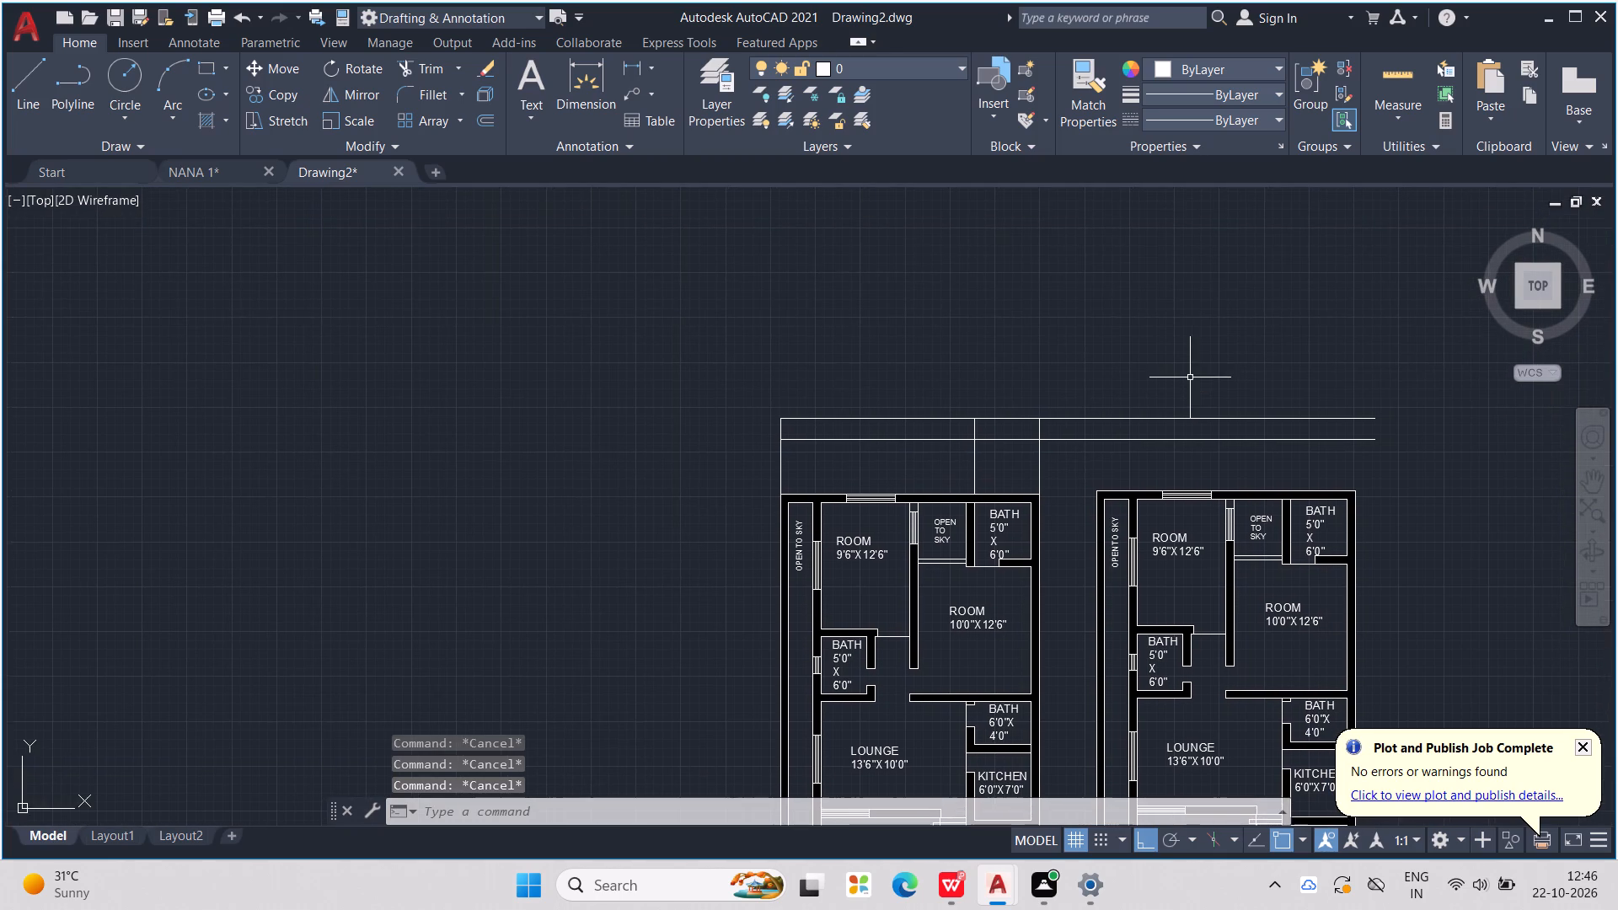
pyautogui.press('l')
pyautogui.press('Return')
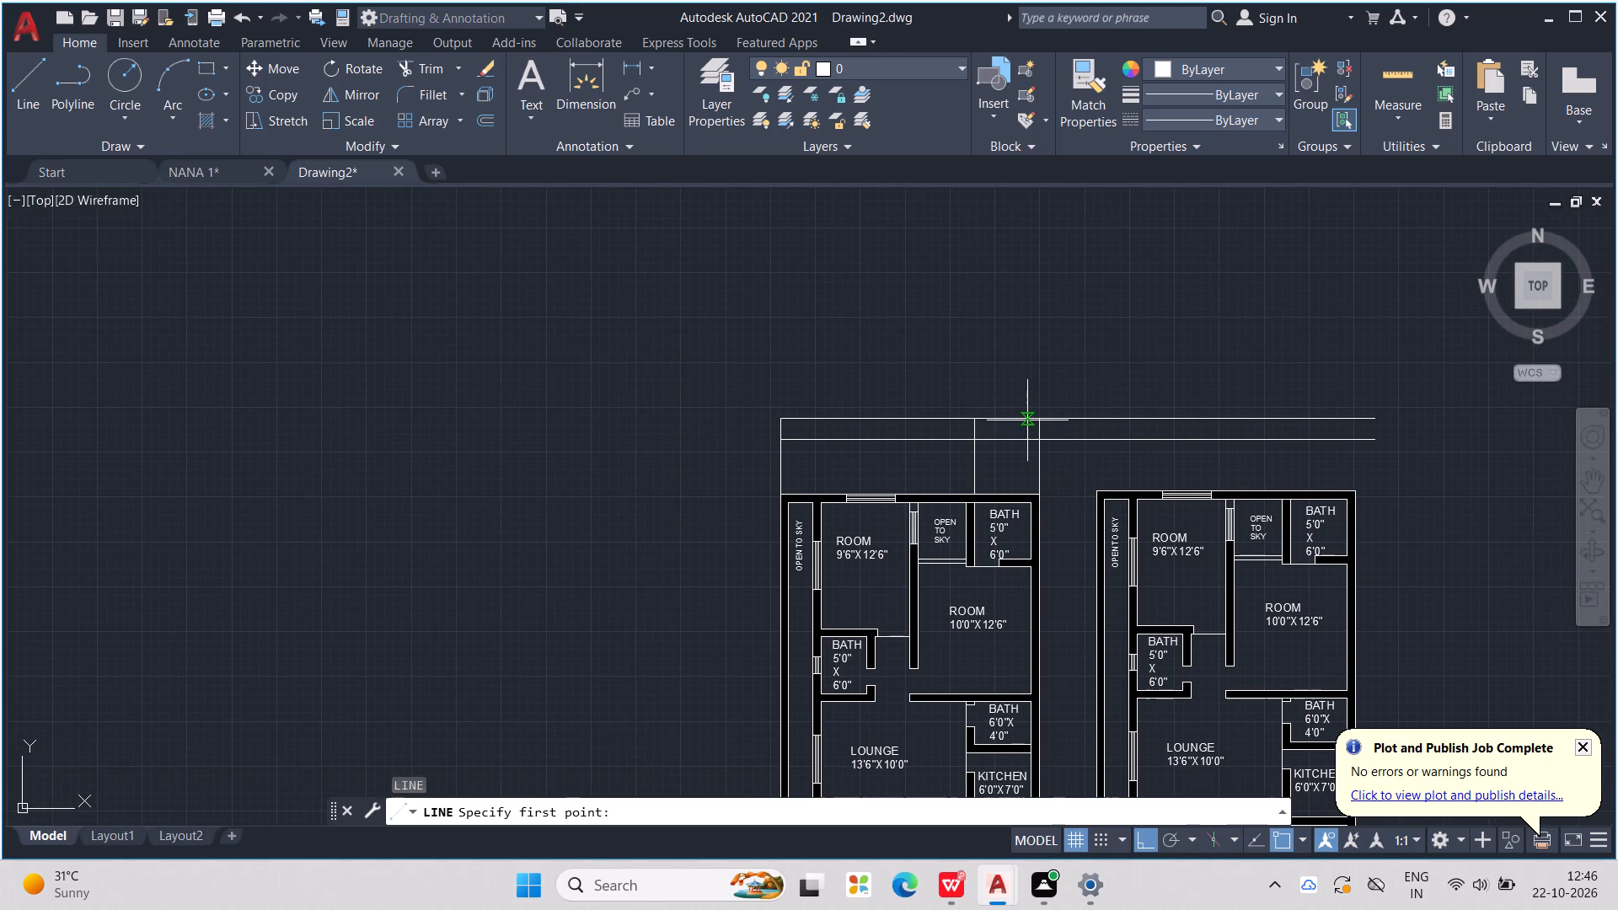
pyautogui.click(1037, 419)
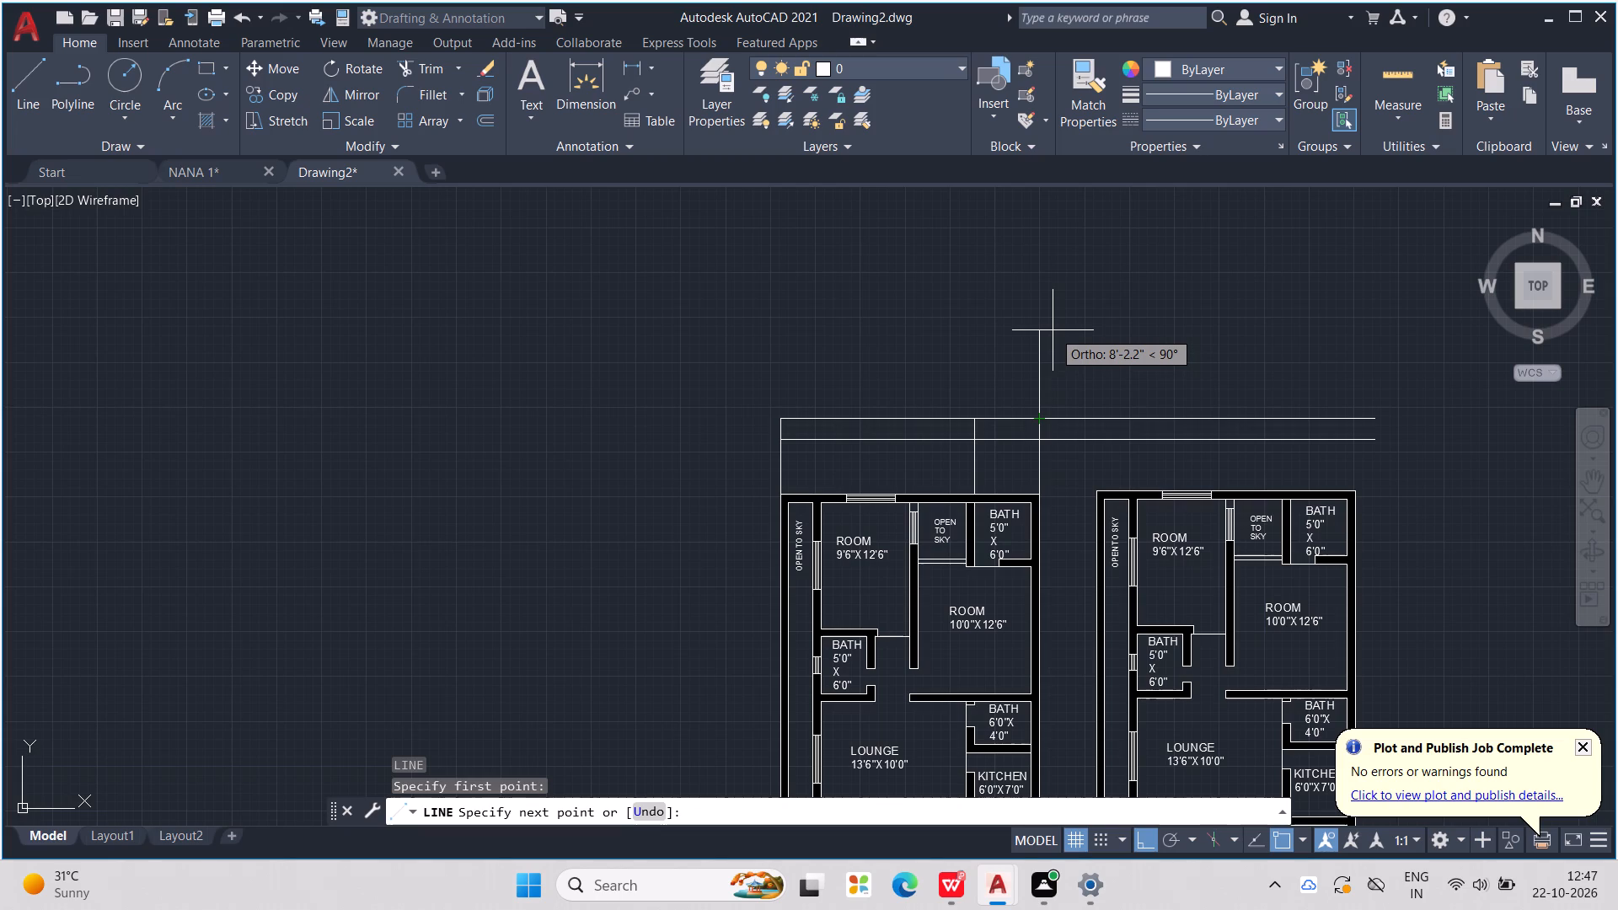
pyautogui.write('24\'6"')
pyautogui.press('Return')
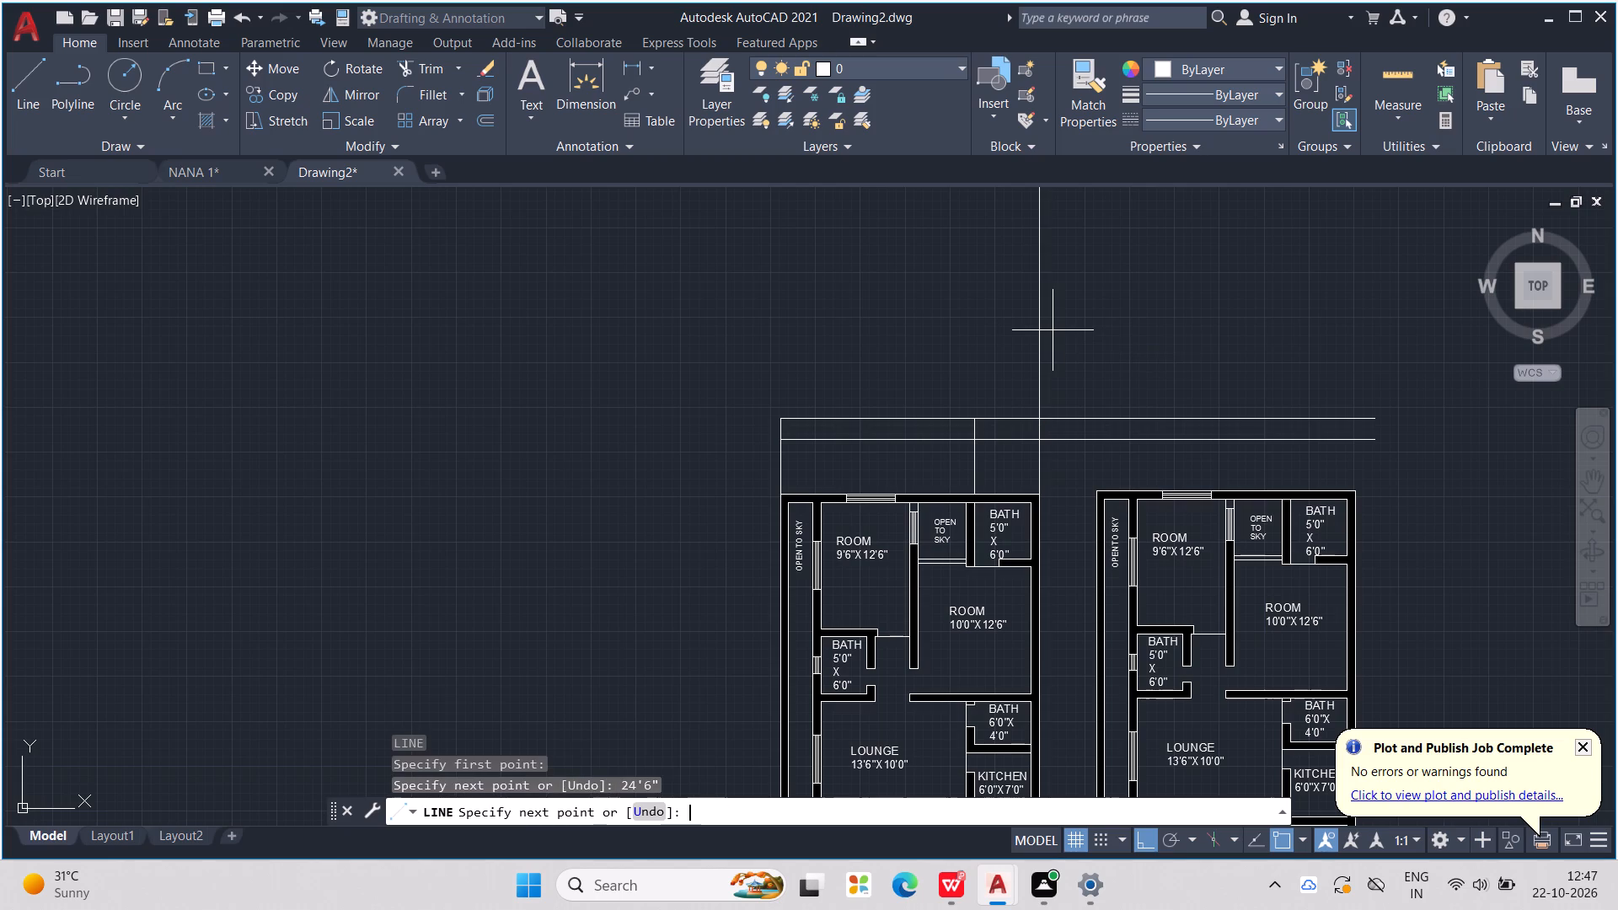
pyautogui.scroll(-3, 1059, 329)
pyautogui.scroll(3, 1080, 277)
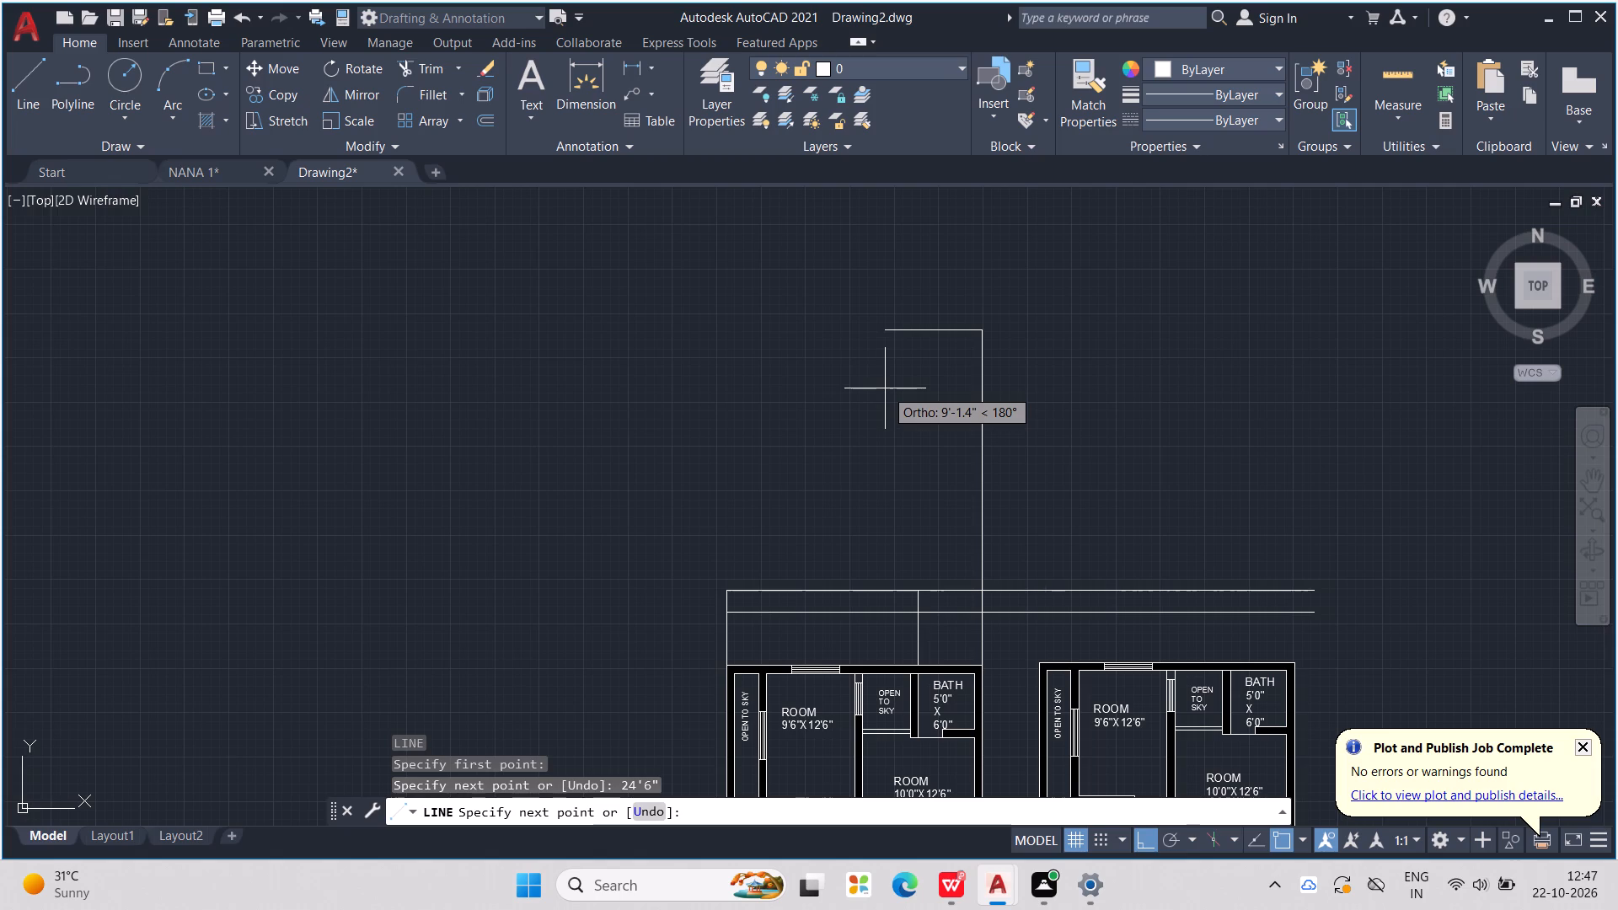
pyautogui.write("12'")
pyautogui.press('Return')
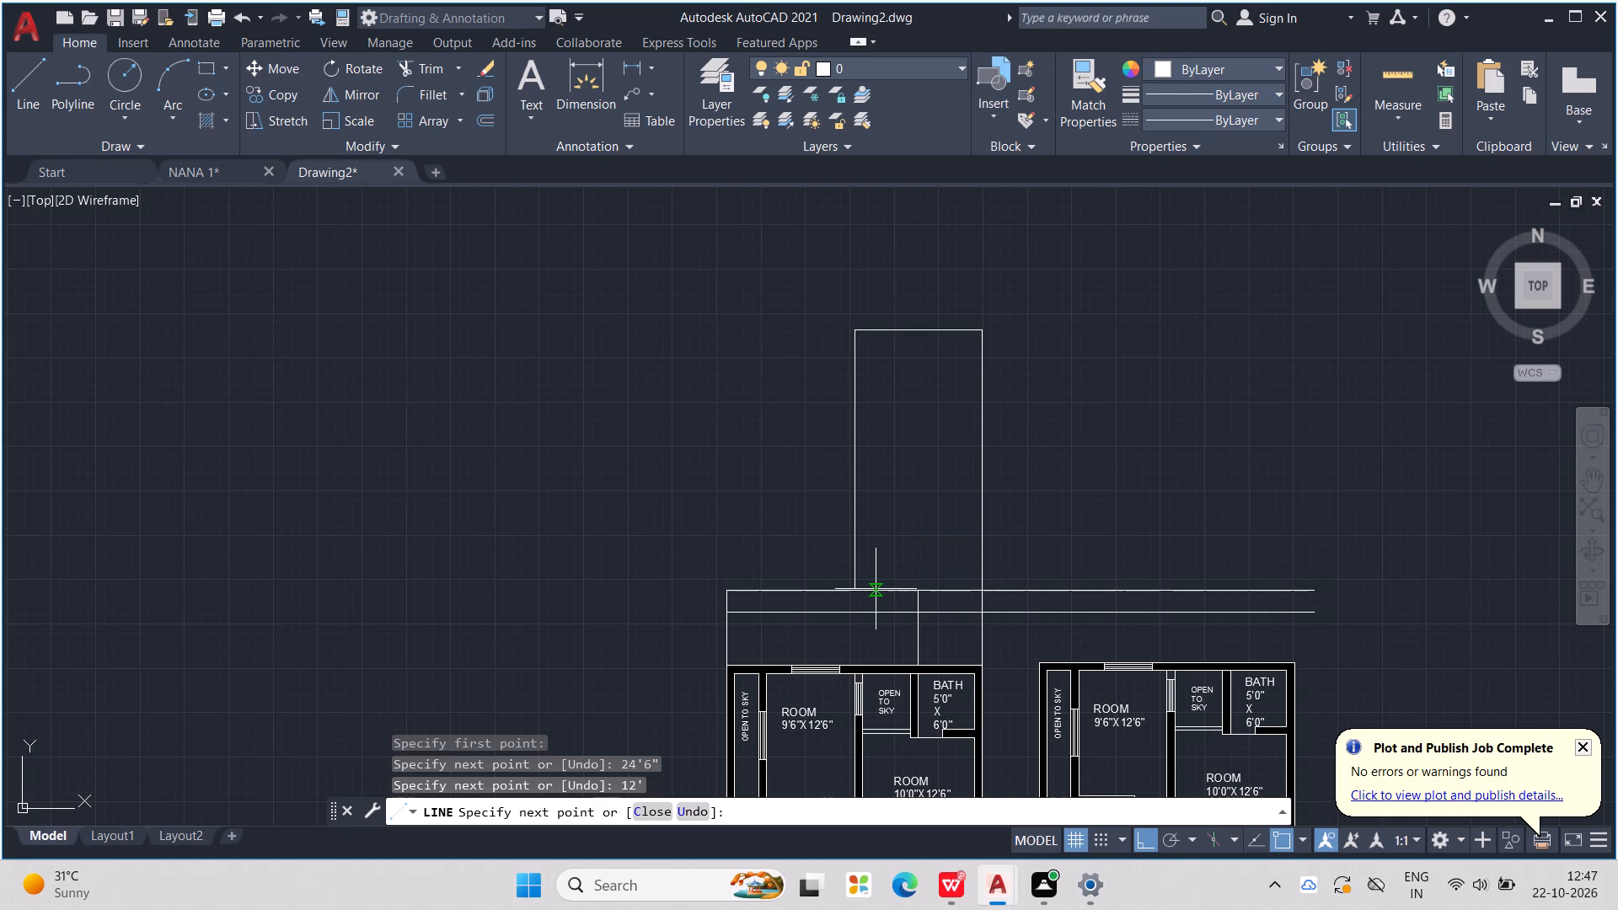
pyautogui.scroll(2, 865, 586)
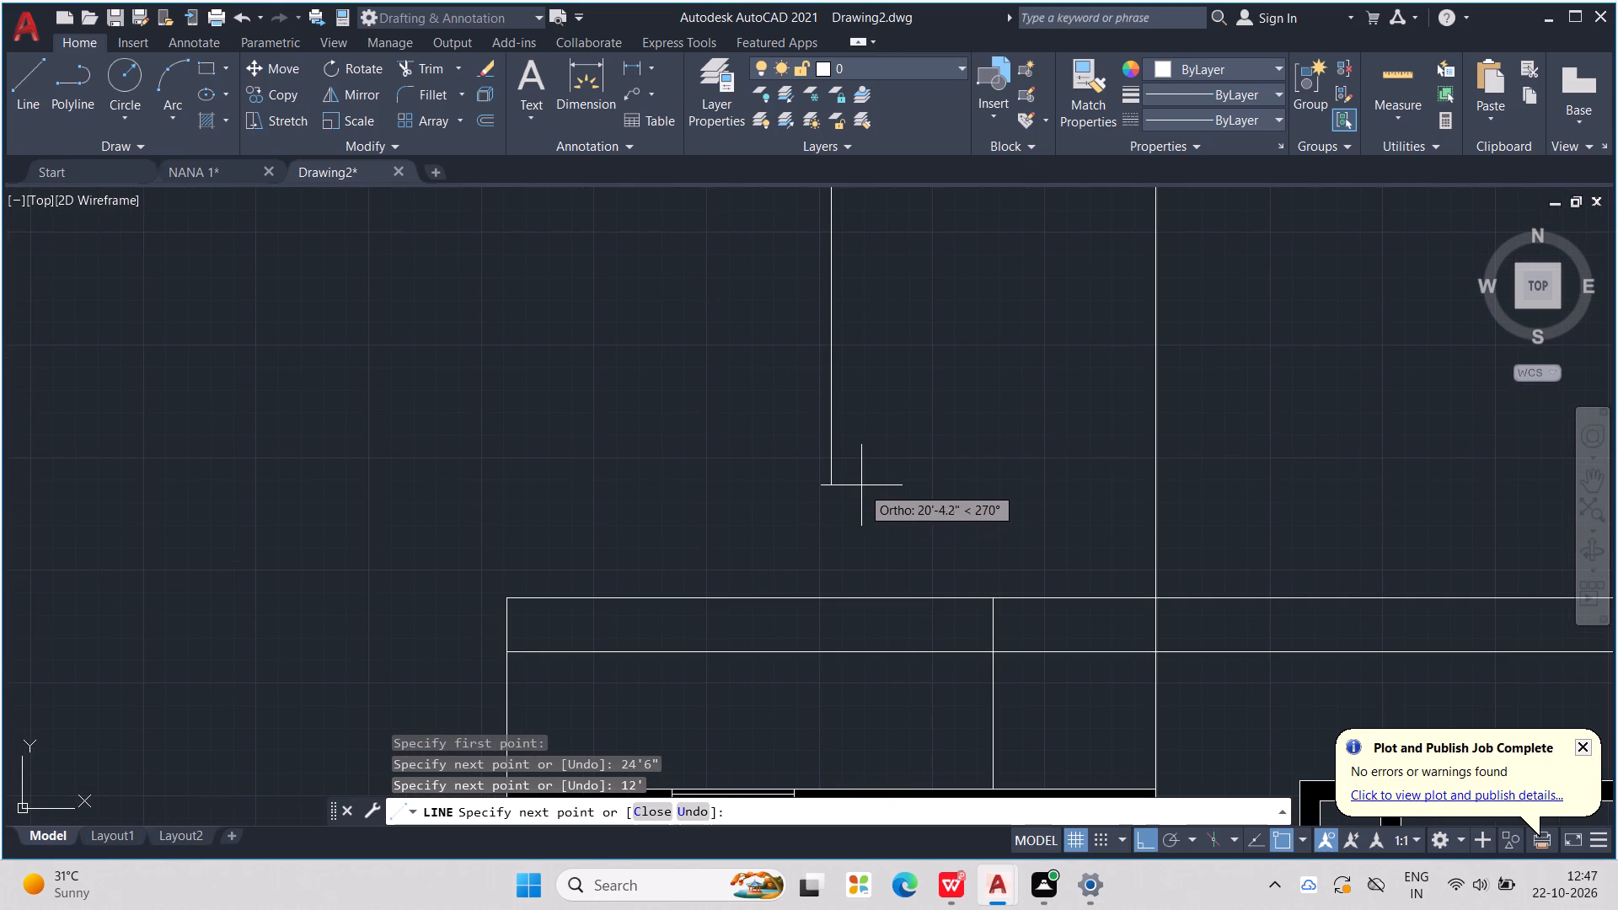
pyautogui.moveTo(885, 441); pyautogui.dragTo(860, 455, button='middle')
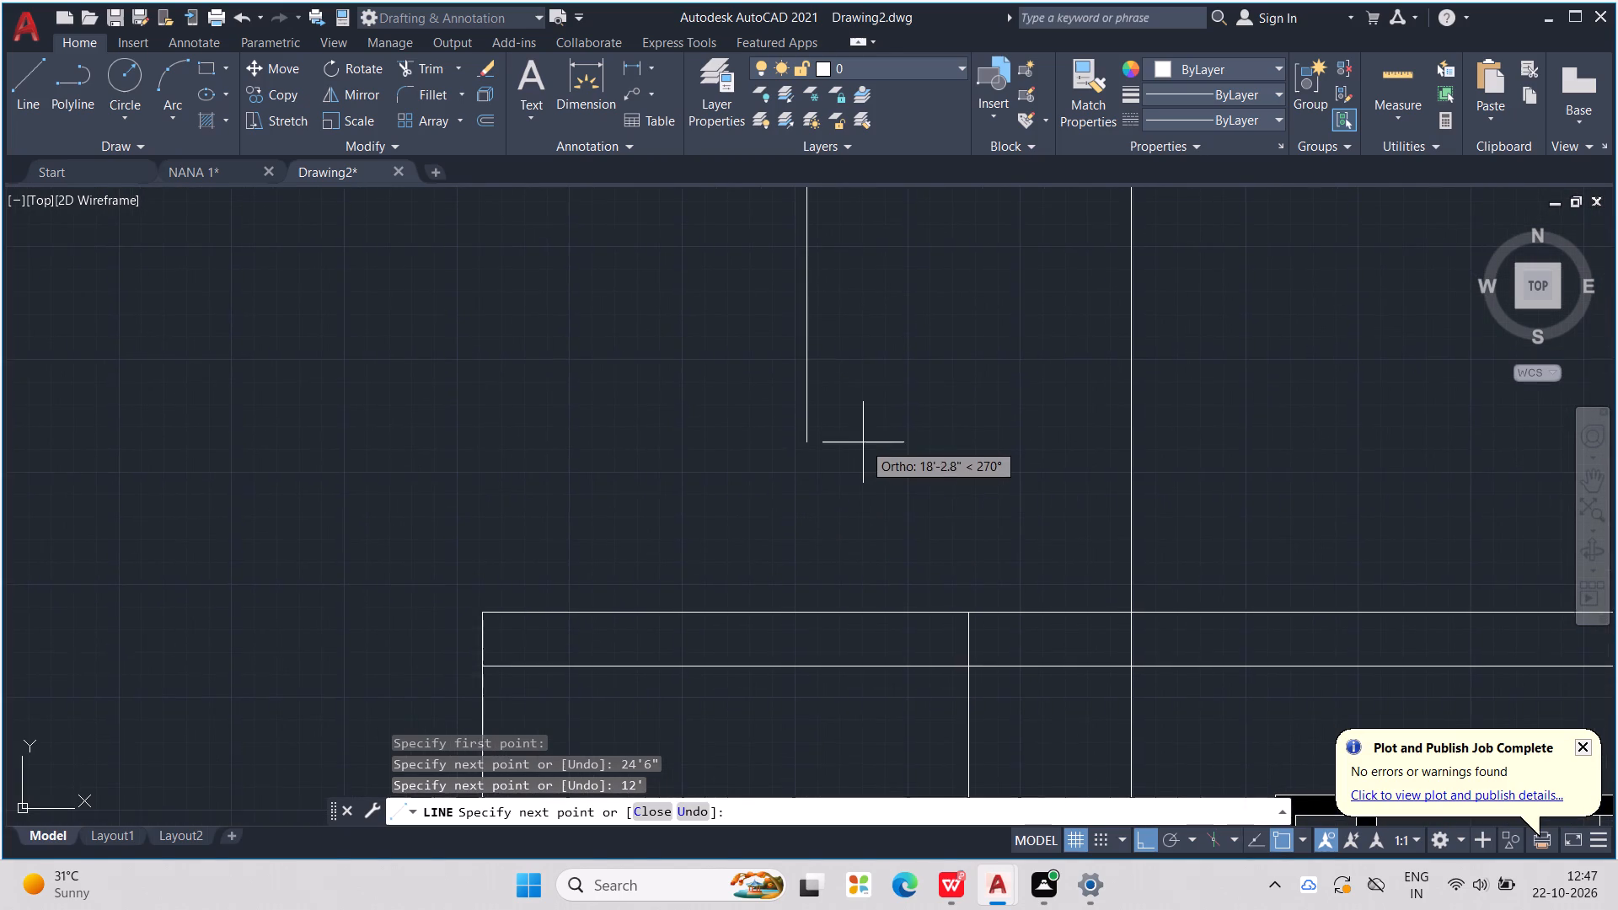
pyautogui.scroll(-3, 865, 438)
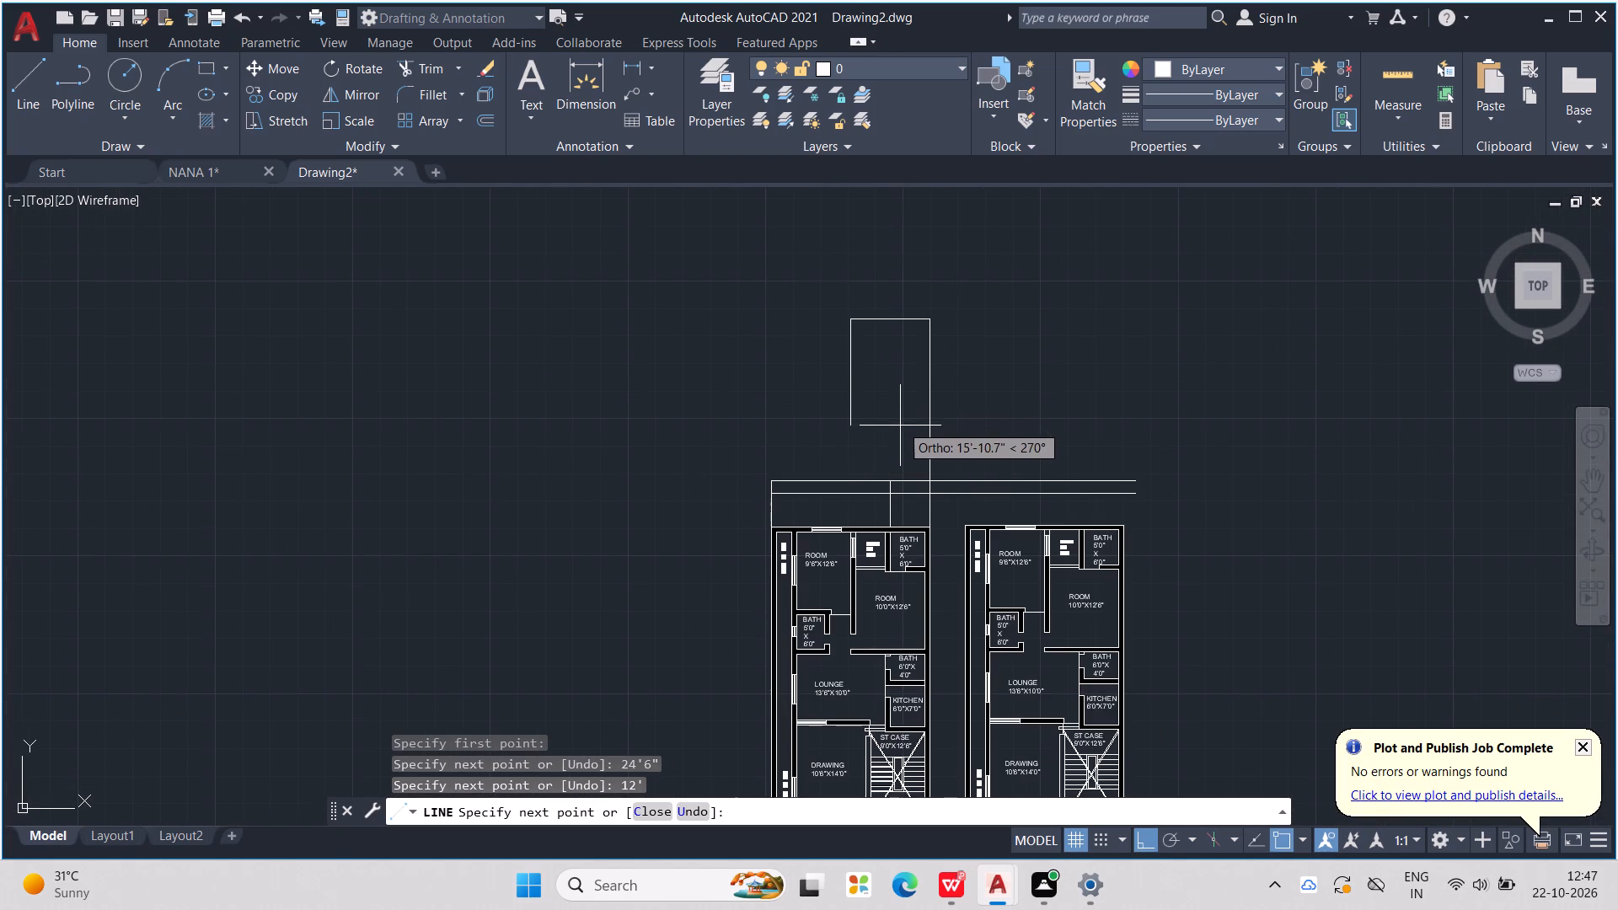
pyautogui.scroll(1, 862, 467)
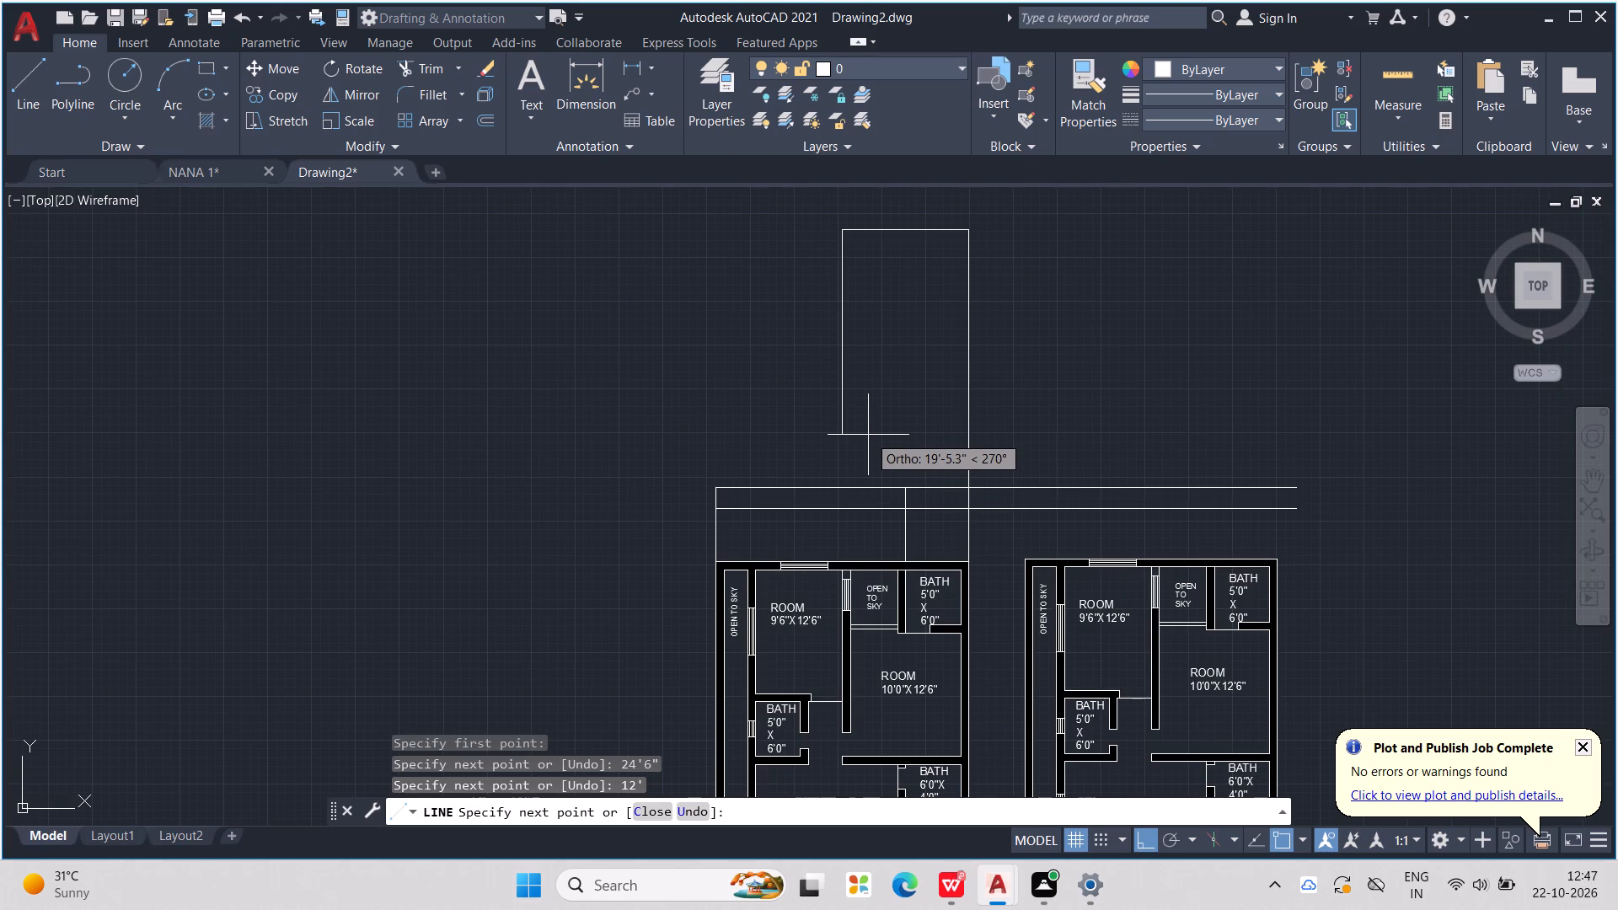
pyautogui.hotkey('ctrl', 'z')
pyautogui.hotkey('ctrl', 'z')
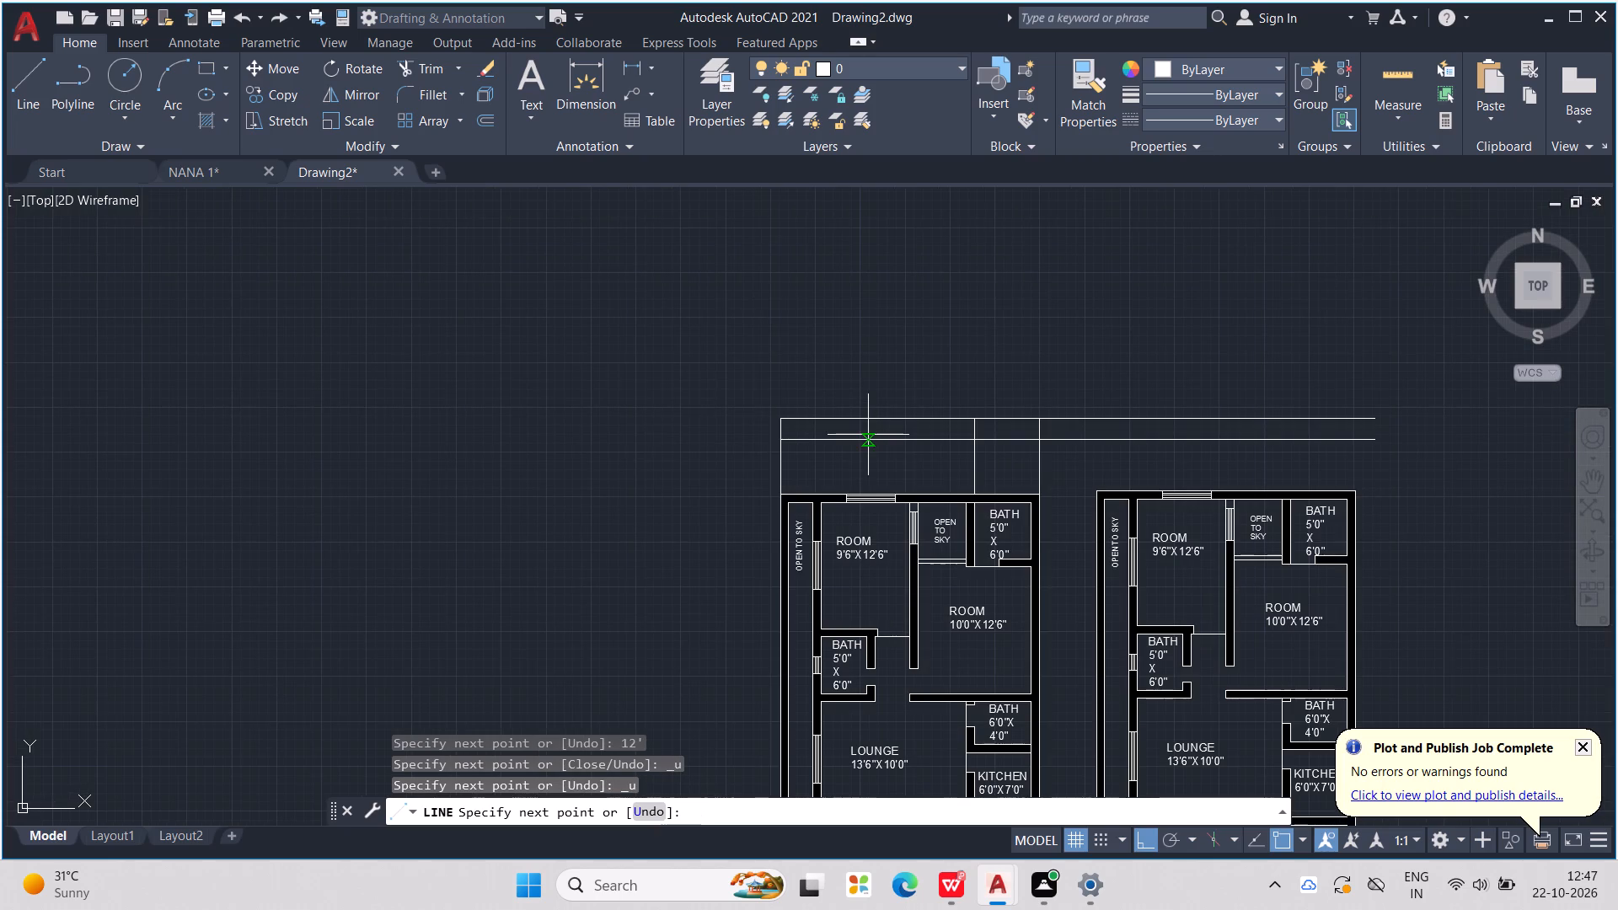
# Draw a 6' line north from where the easternmost vertical meets the upper horizontal line.
pyautogui.scroll(2, 1051, 417)
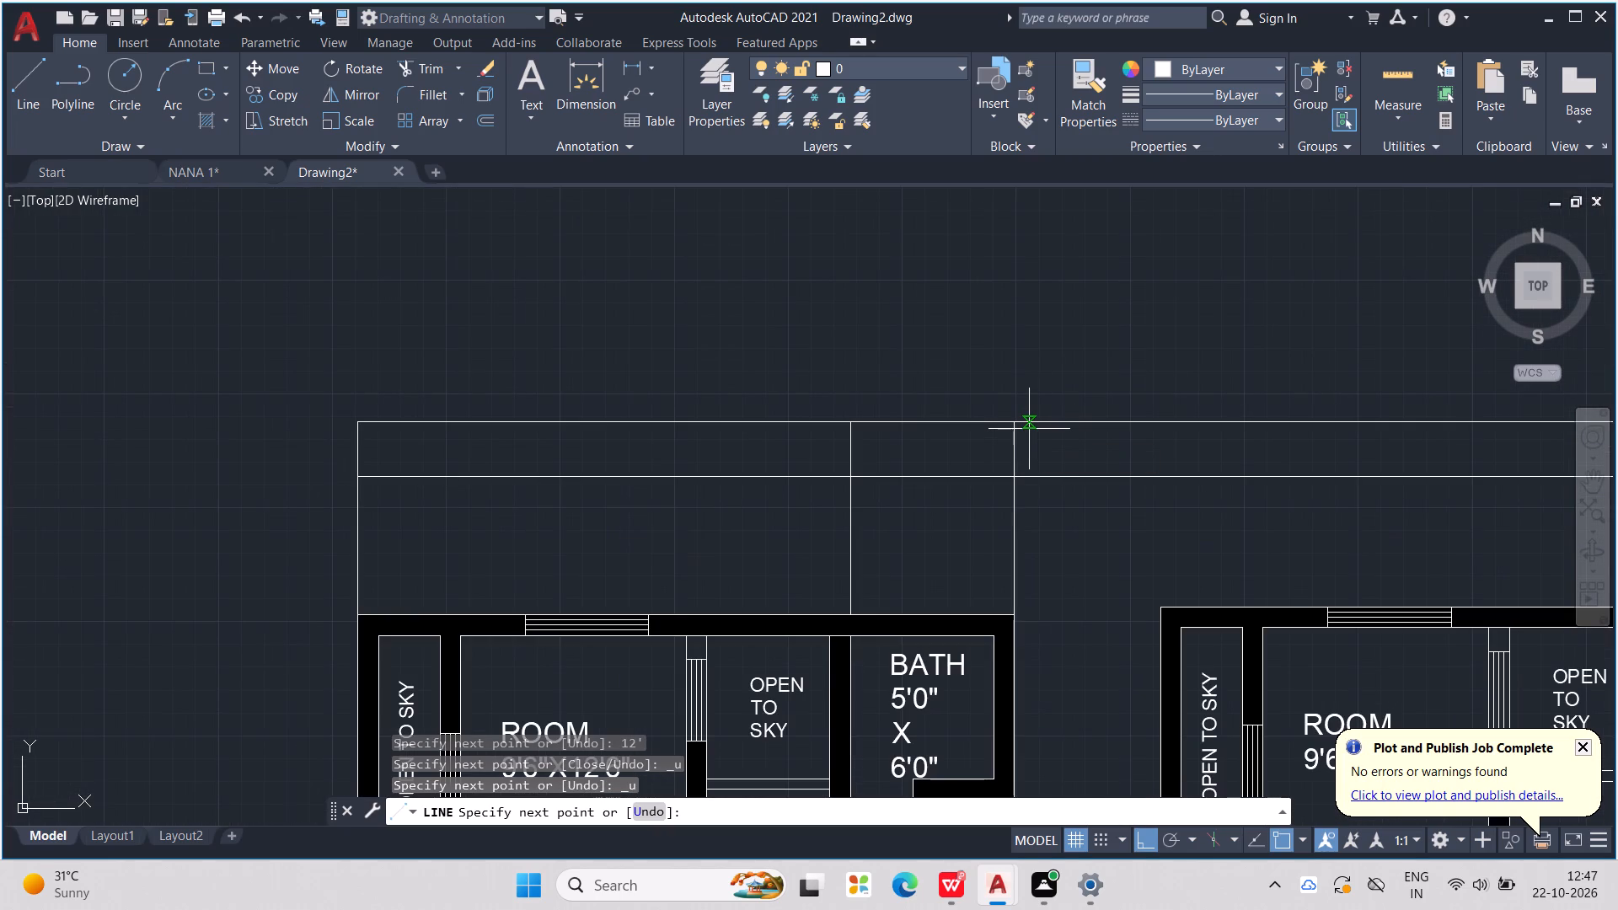
pyautogui.click(1020, 420)
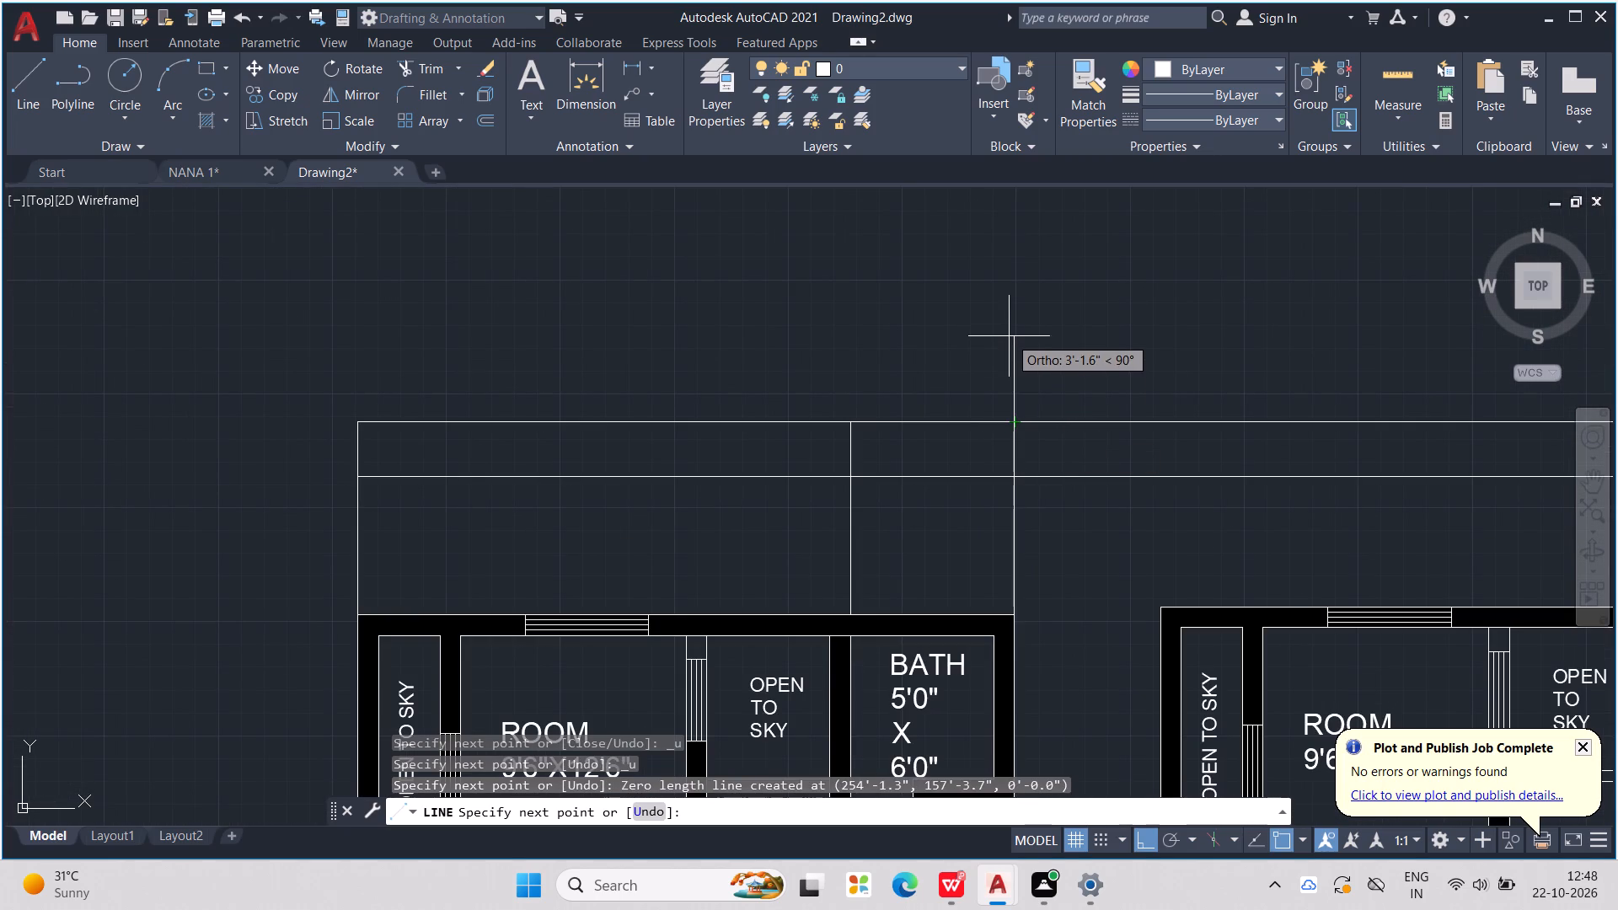
pyautogui.write("6'")
pyautogui.press('Return')
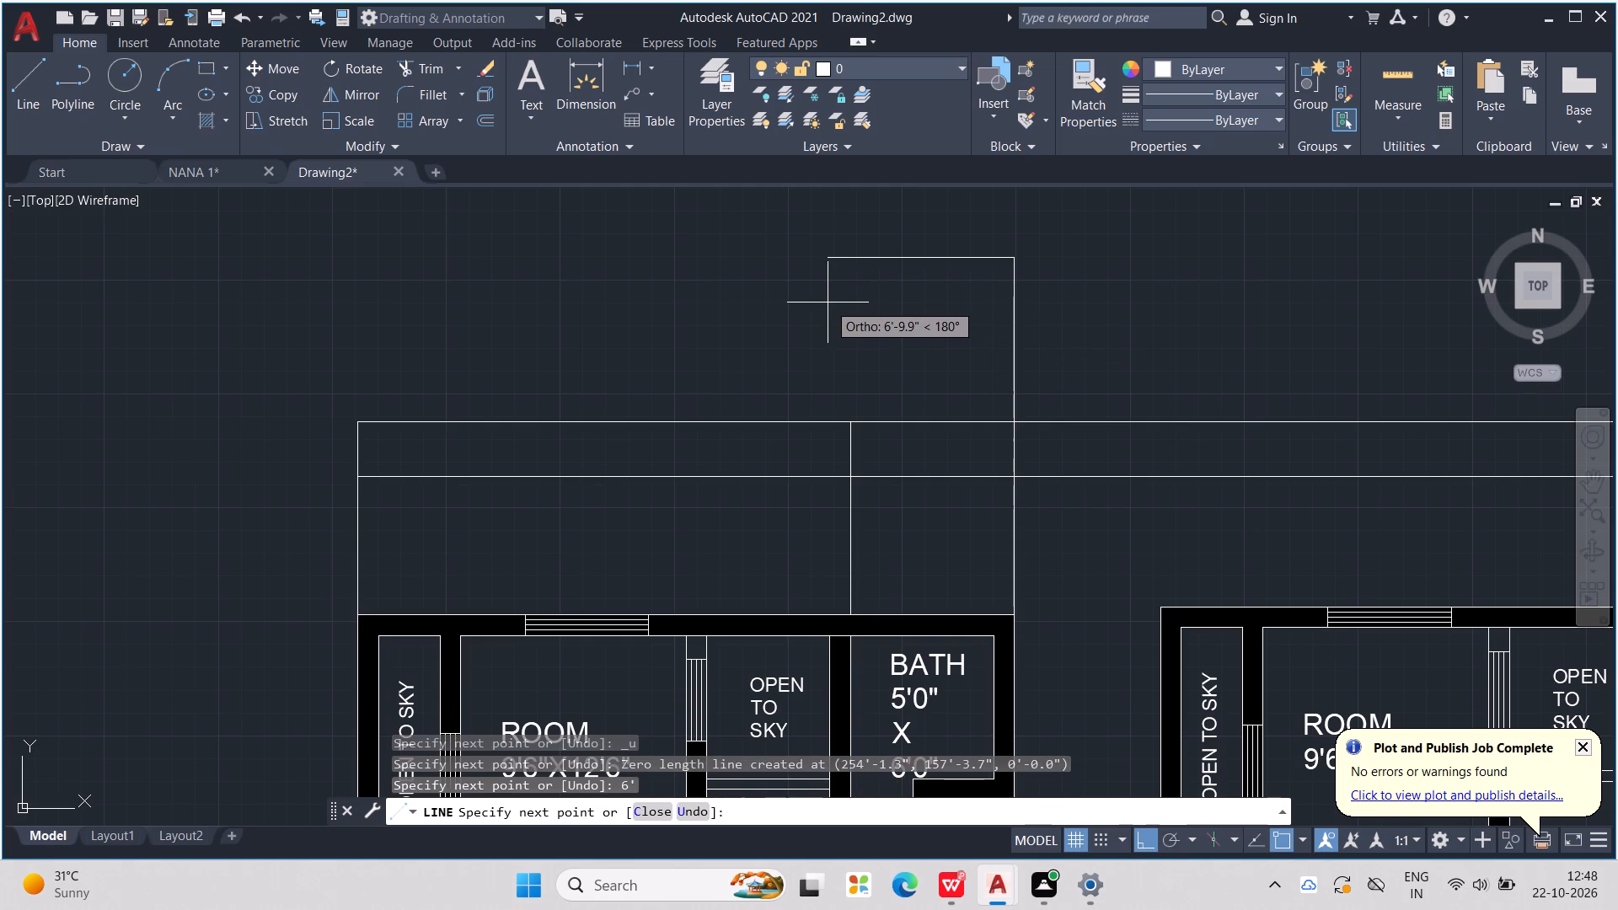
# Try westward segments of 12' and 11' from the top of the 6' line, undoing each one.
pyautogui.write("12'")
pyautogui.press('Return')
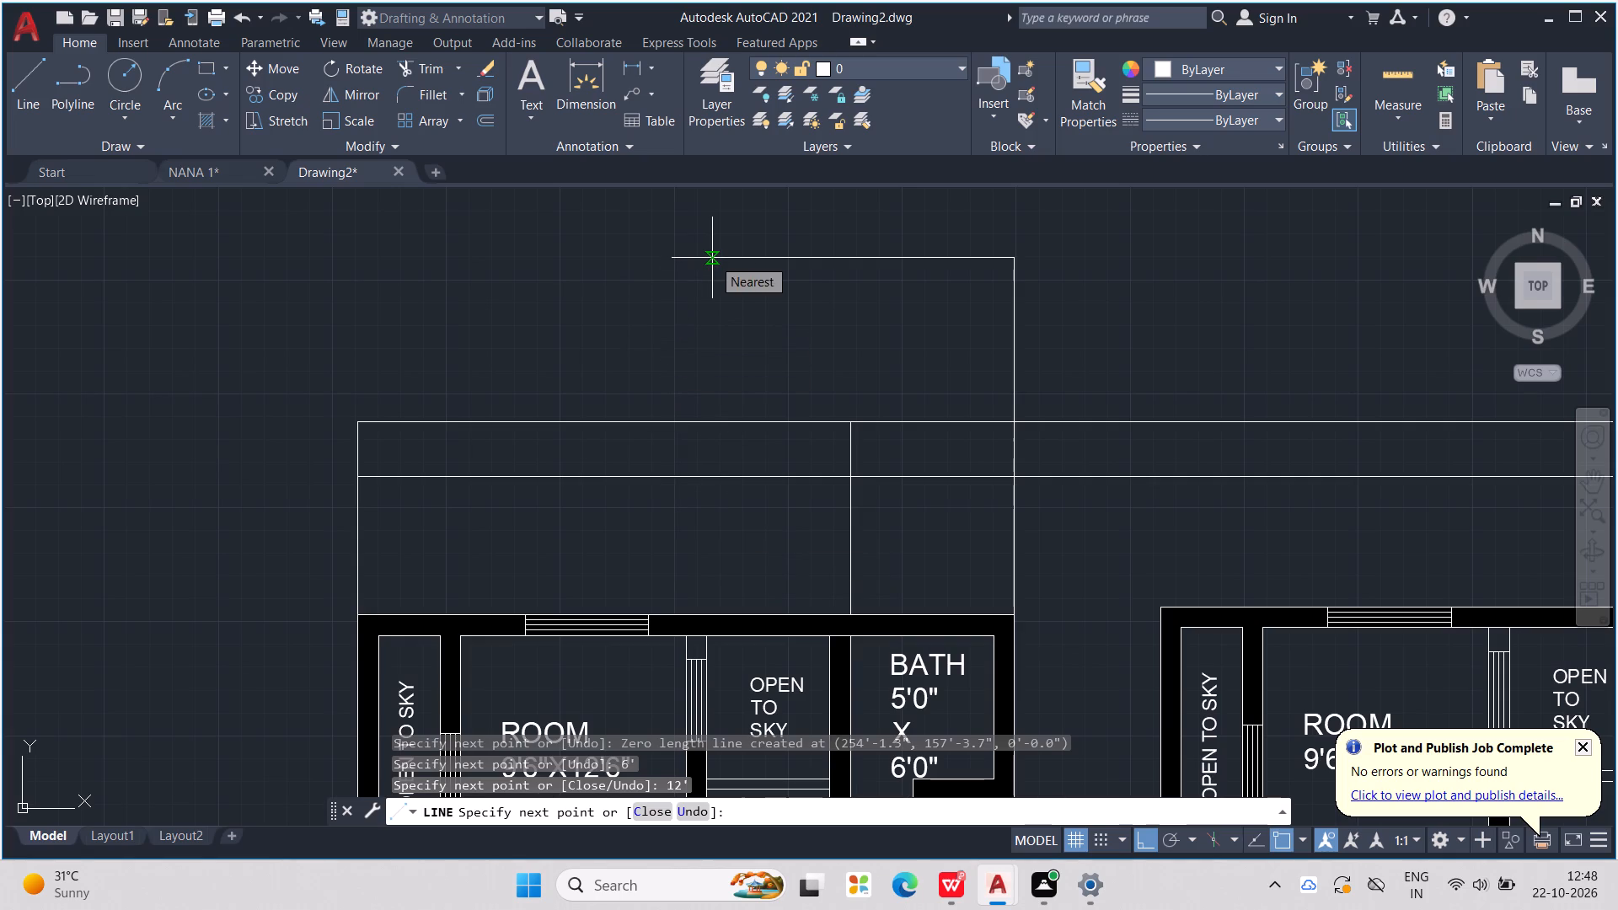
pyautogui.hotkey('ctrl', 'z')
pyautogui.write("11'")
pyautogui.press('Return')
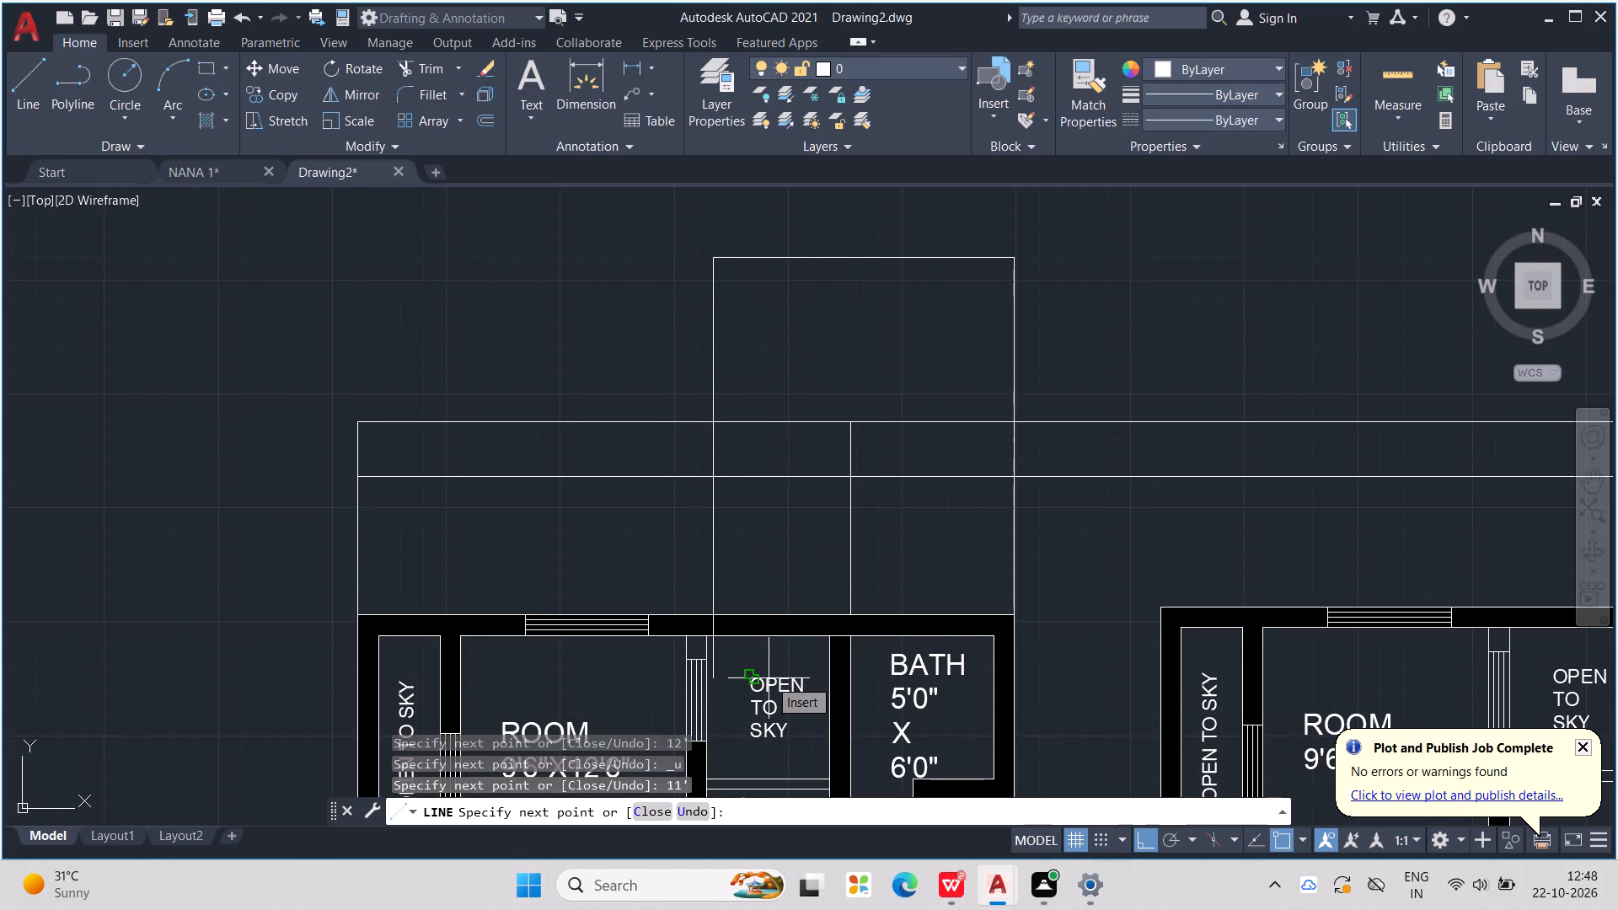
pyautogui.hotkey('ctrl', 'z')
# Draw a 10' segment west, drop it south to the upper horizontal line, and retrace the outline to its northeast corner.
pyautogui.write("10'")
pyautogui.press('Return')
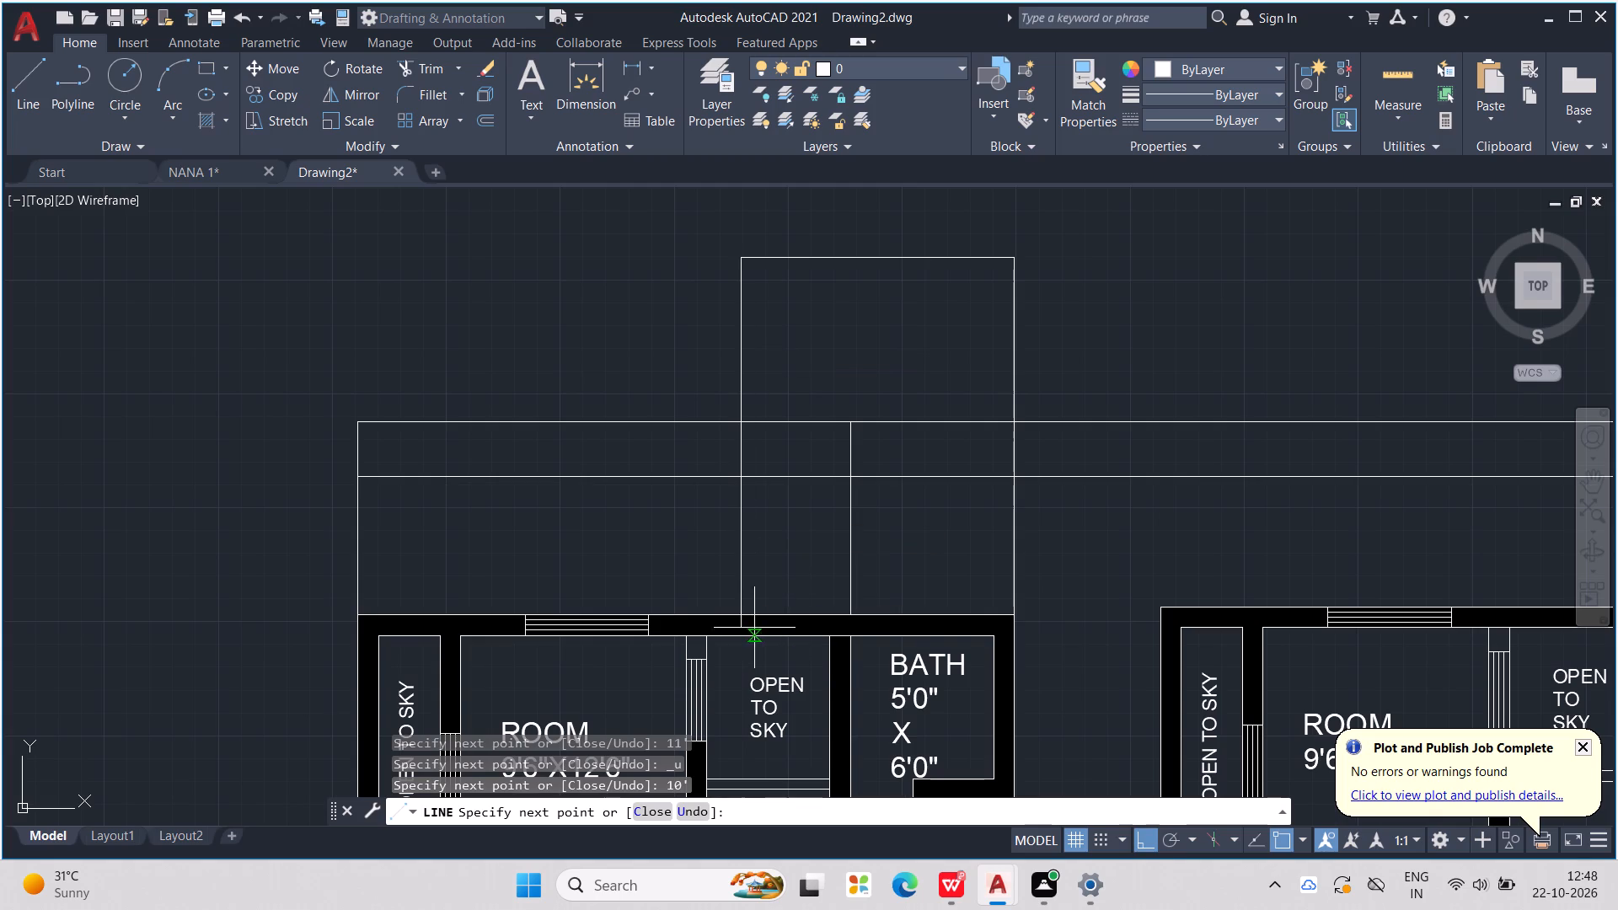
pyautogui.click(738, 421)
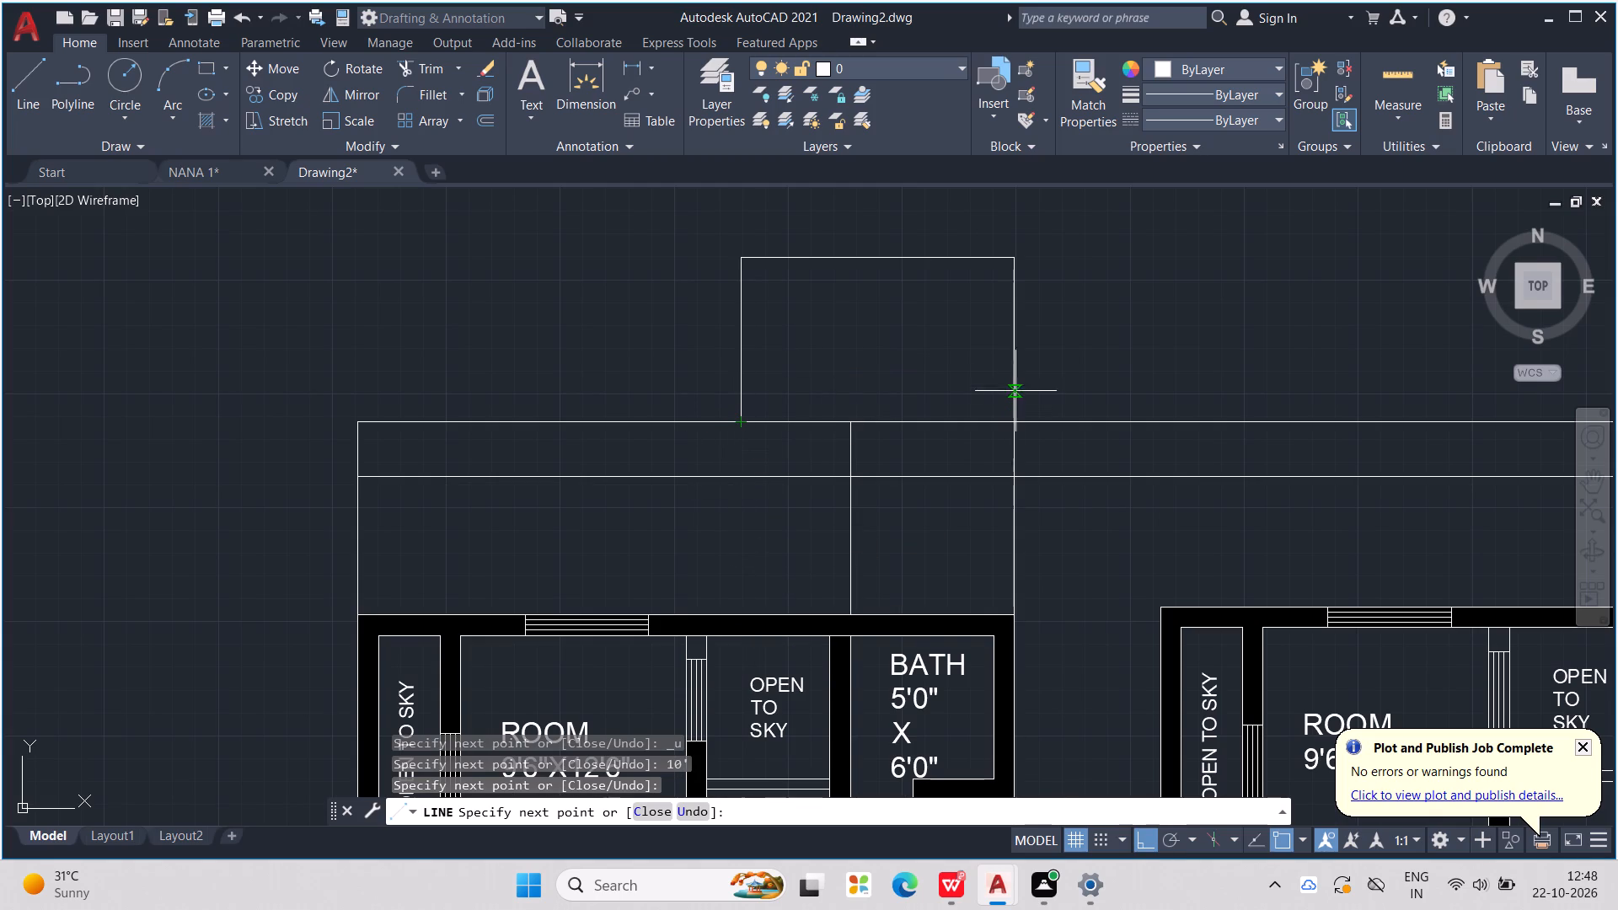
pyautogui.click(744, 257)
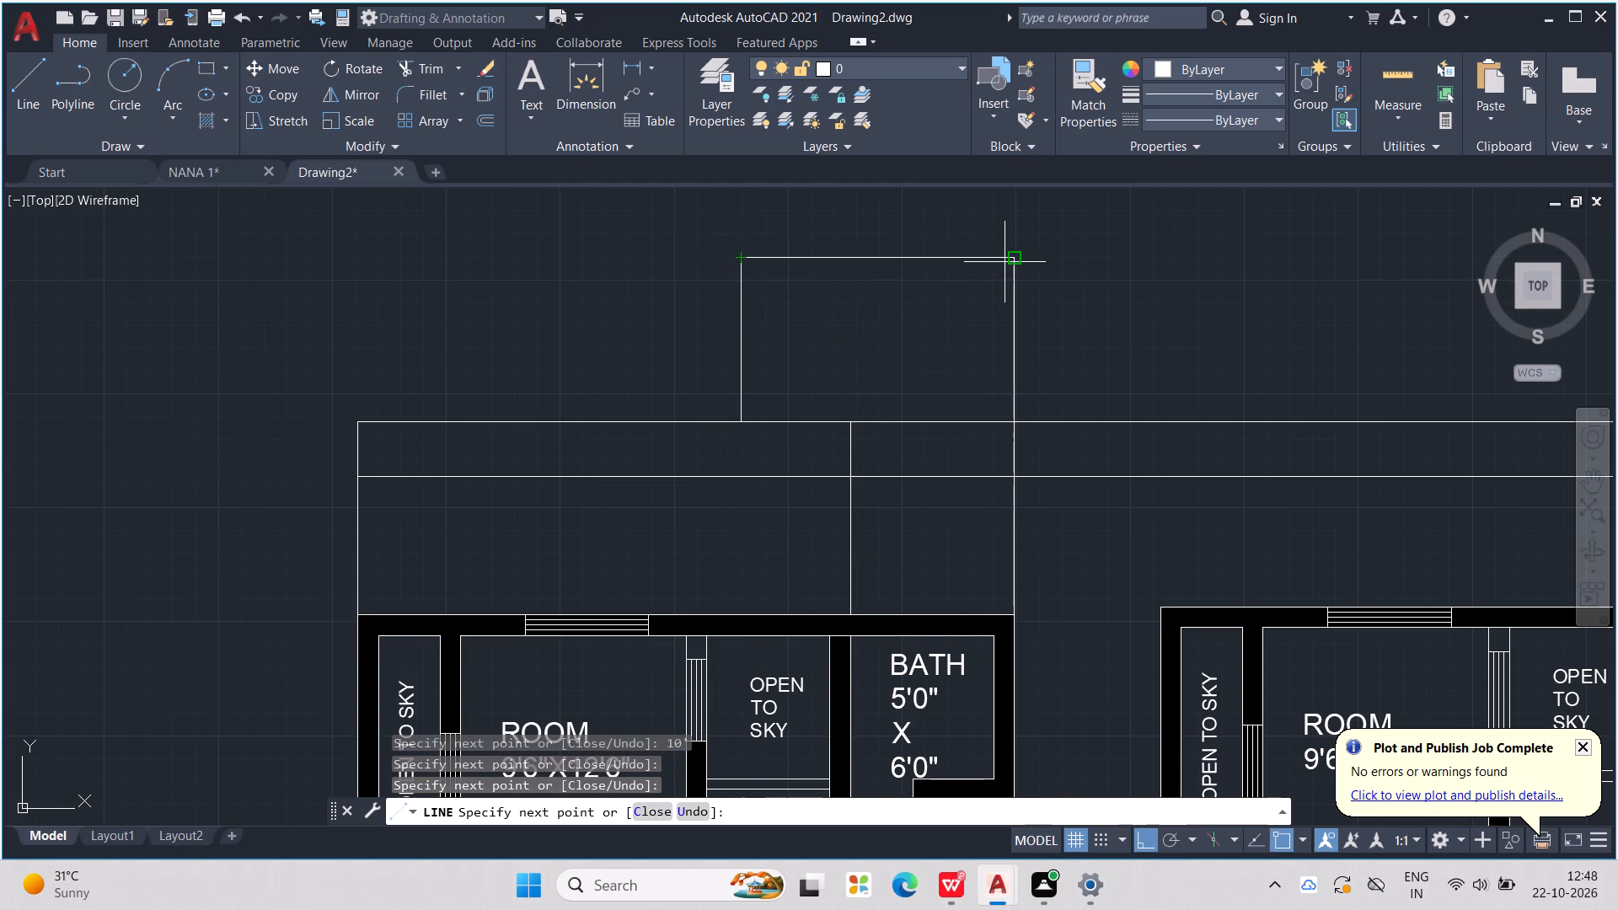
pyautogui.click(1014, 260)
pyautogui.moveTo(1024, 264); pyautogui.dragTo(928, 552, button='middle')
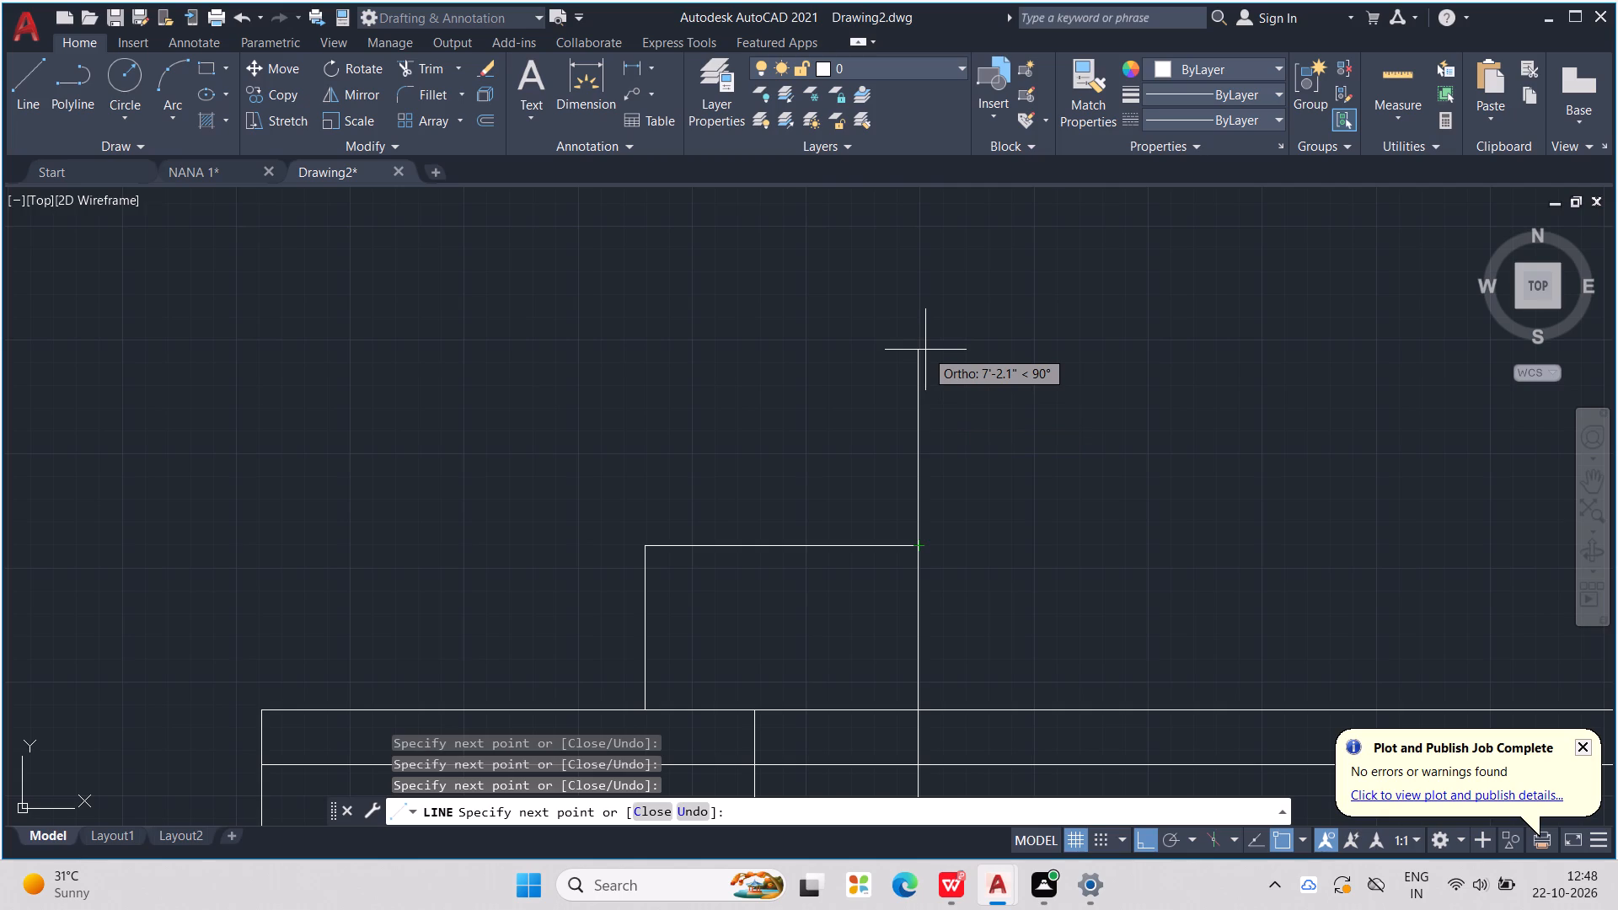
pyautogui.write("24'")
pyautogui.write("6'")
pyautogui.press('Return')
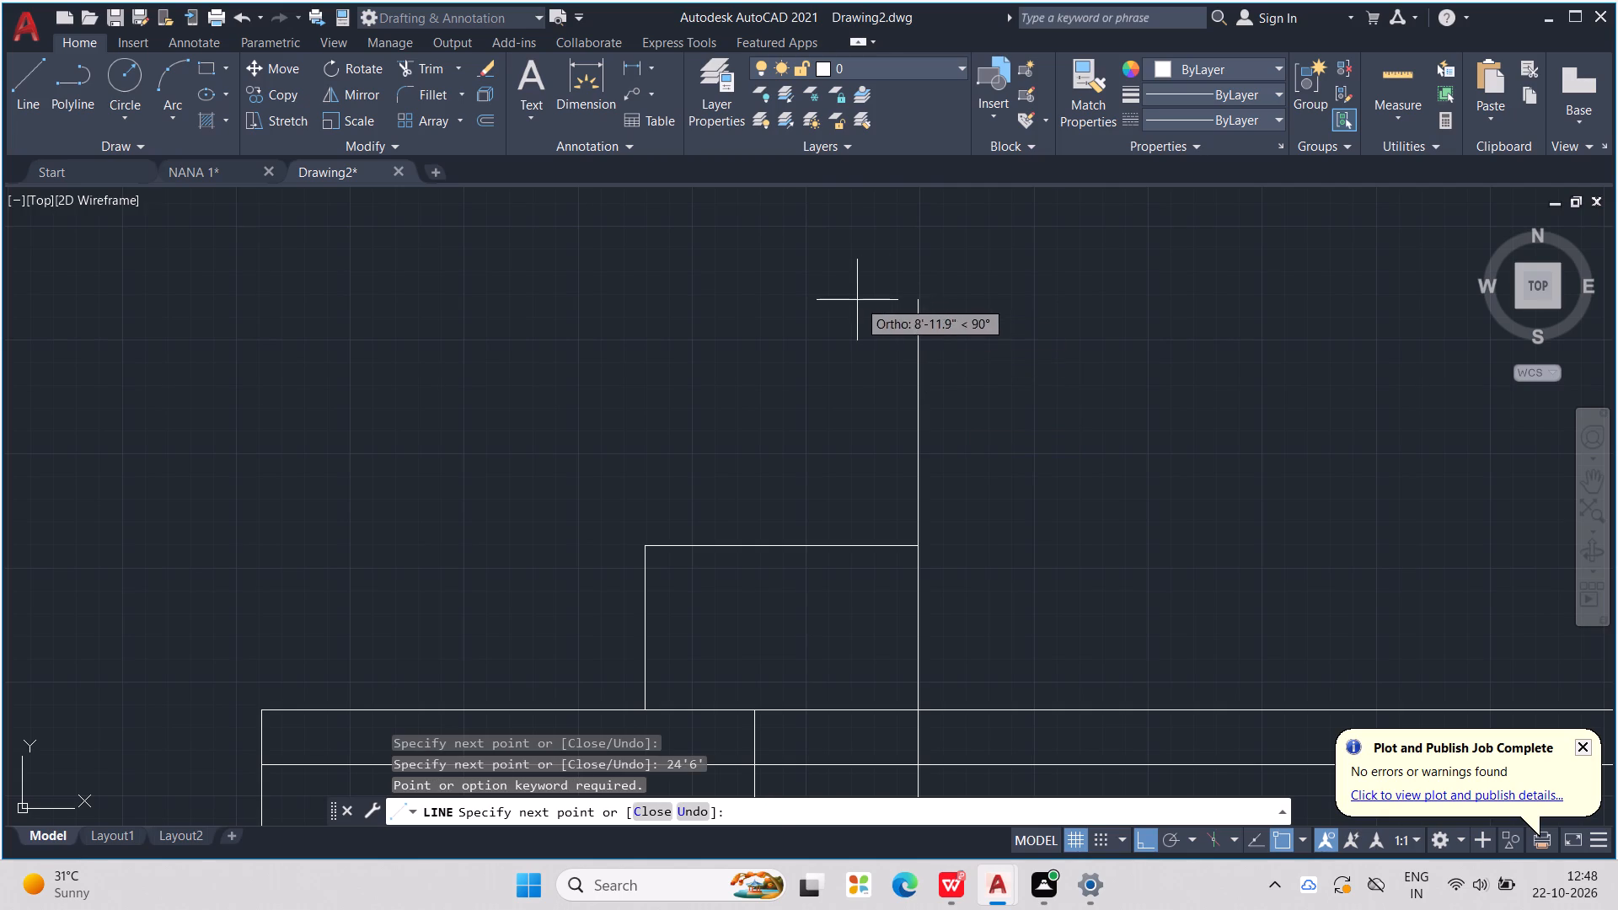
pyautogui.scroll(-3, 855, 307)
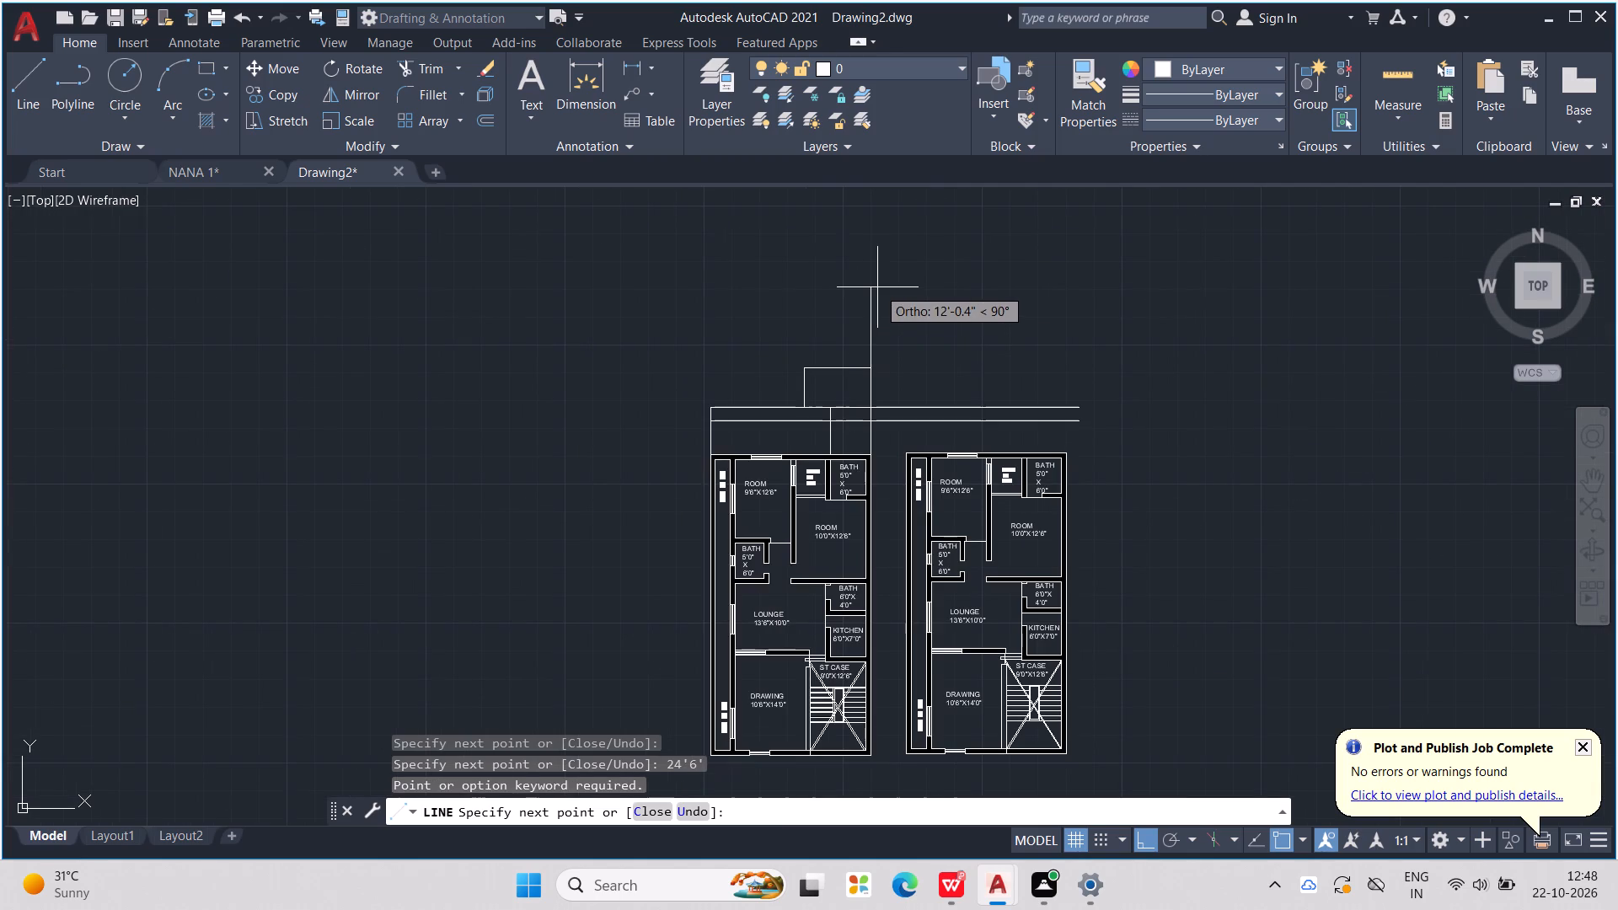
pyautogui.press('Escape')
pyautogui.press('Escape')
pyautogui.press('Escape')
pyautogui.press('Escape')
# From the small box's northeast corner, draw lines 24'6" north, 12' west, south level with its top edge, and east to its northwest corner.
pyautogui.press('l')
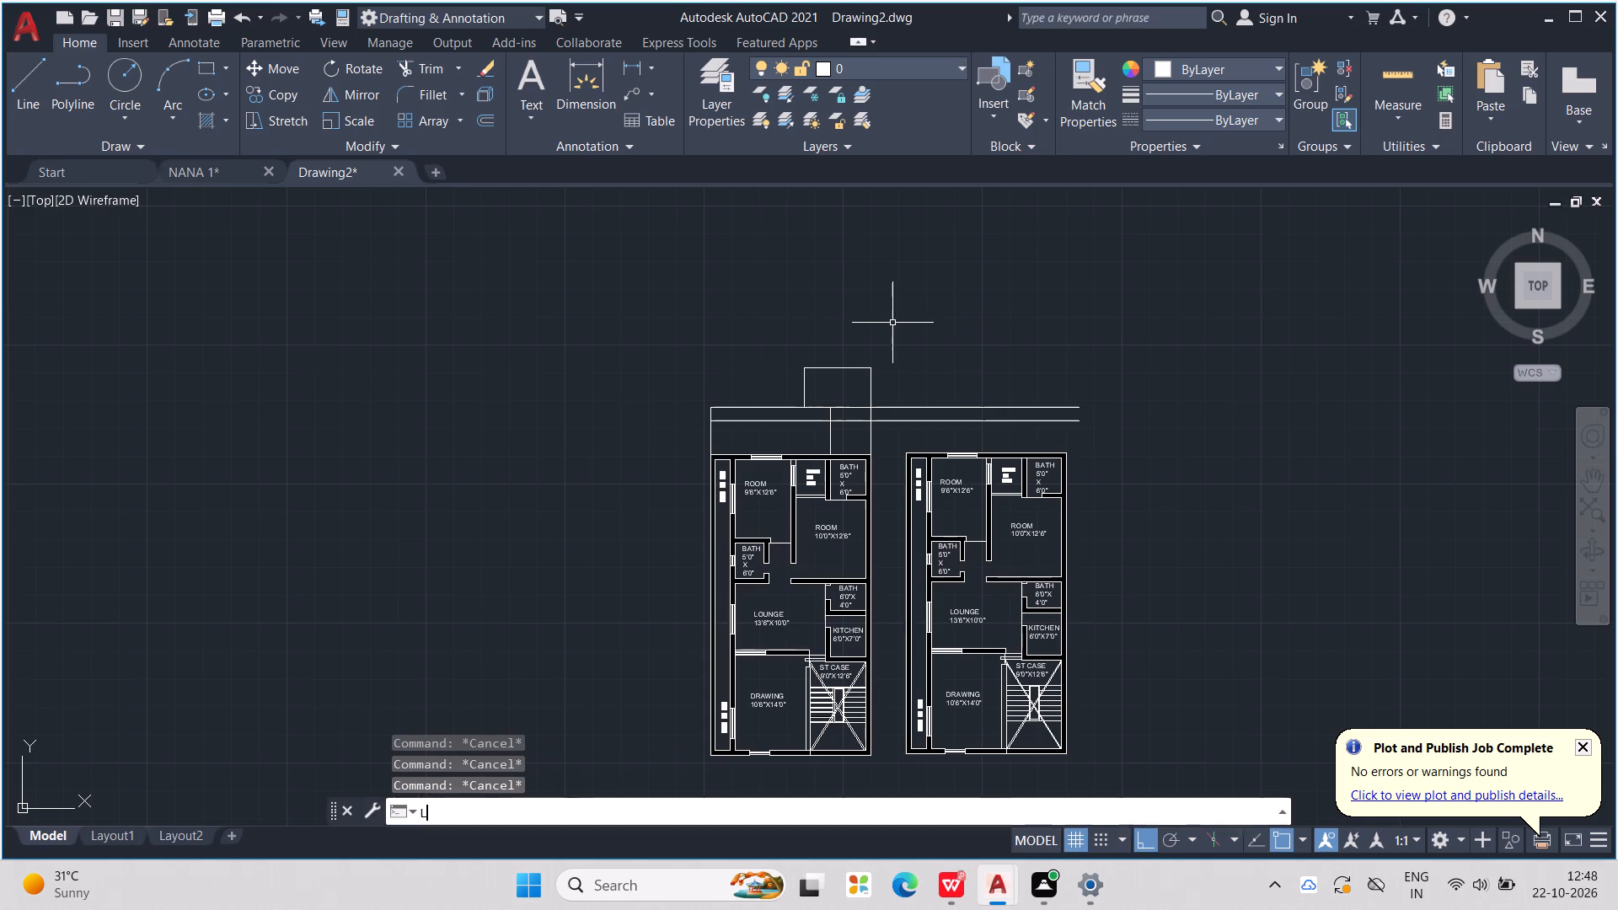
pyautogui.press('Return')
pyautogui.click(876, 368)
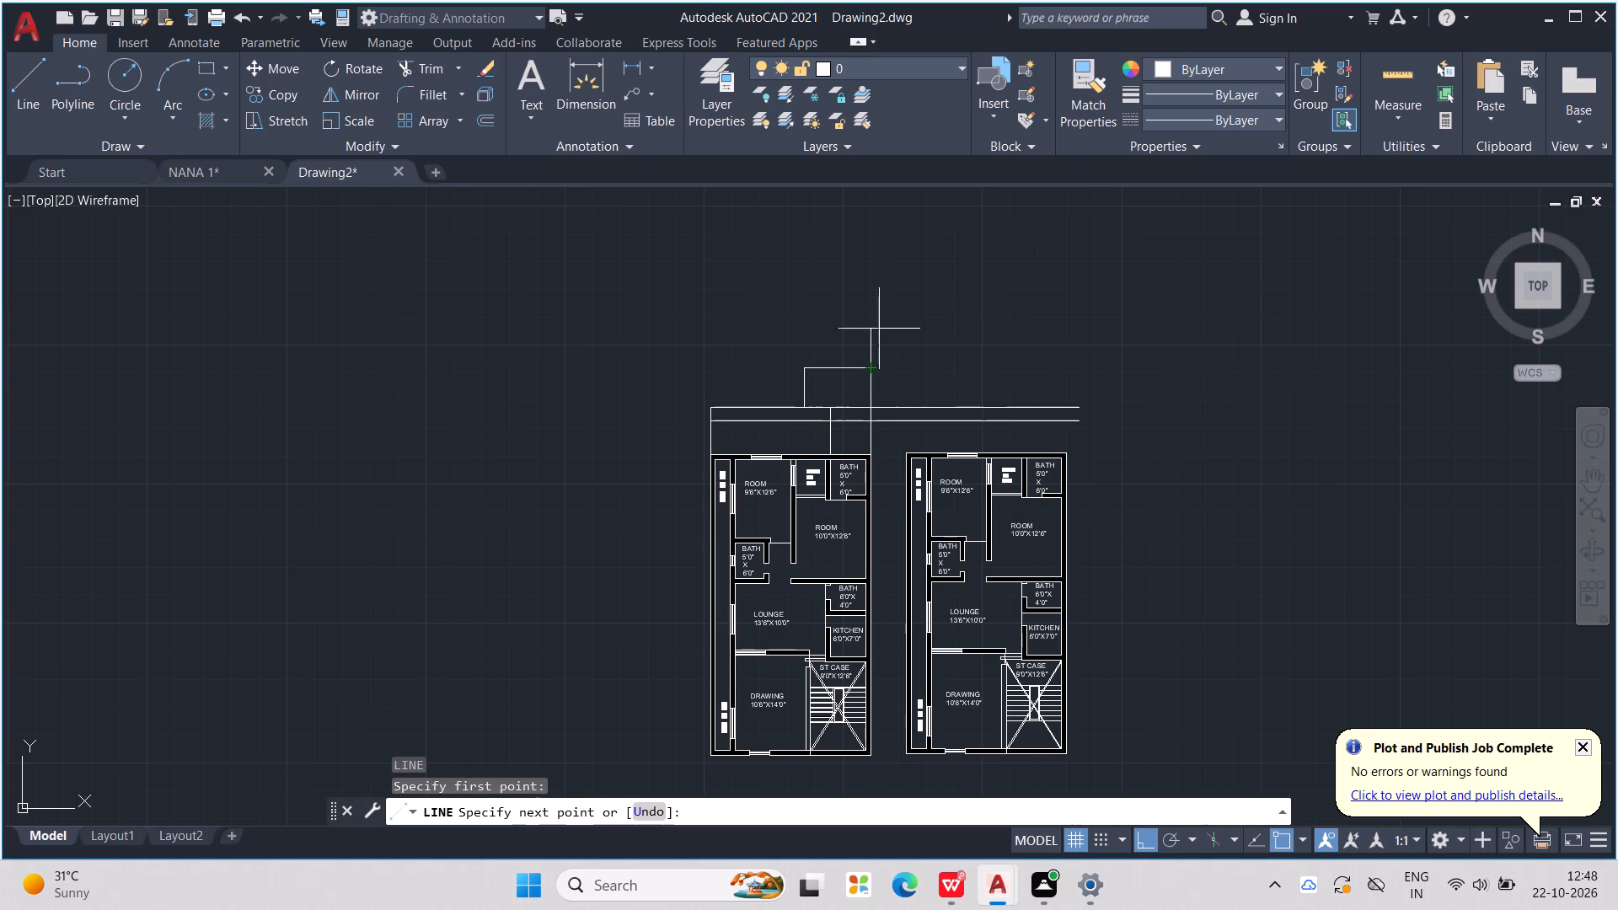
pyautogui.press('2')
pyautogui.write("4'6")
pyautogui.hotkey('shift', '"')
pyautogui.press('Return')
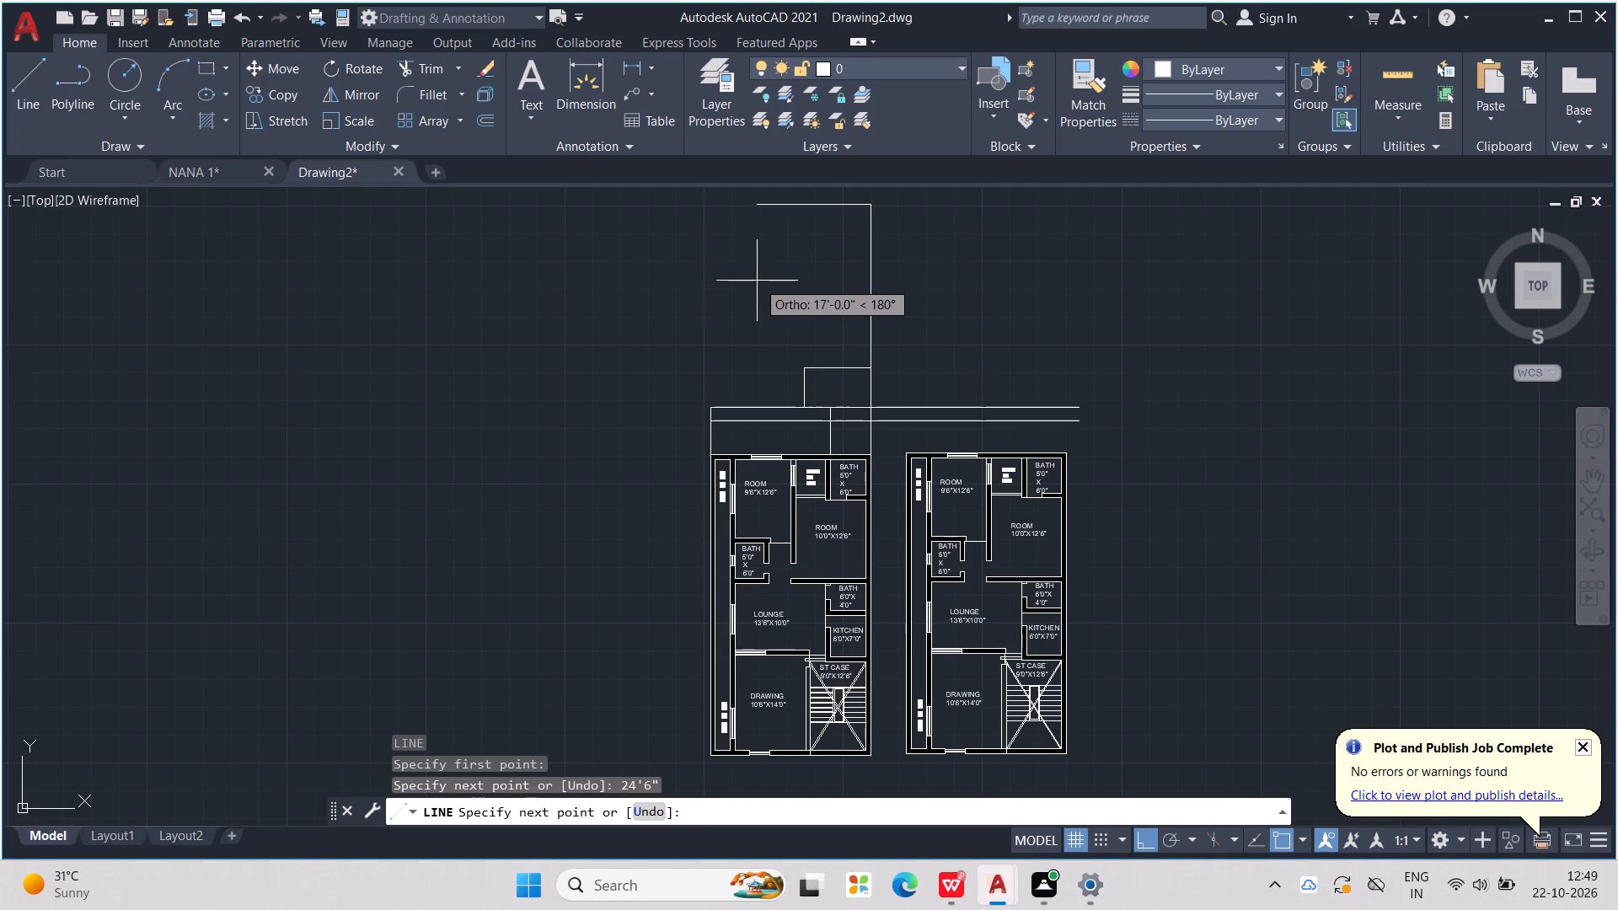
pyautogui.write("12'")
pyautogui.press('Return')
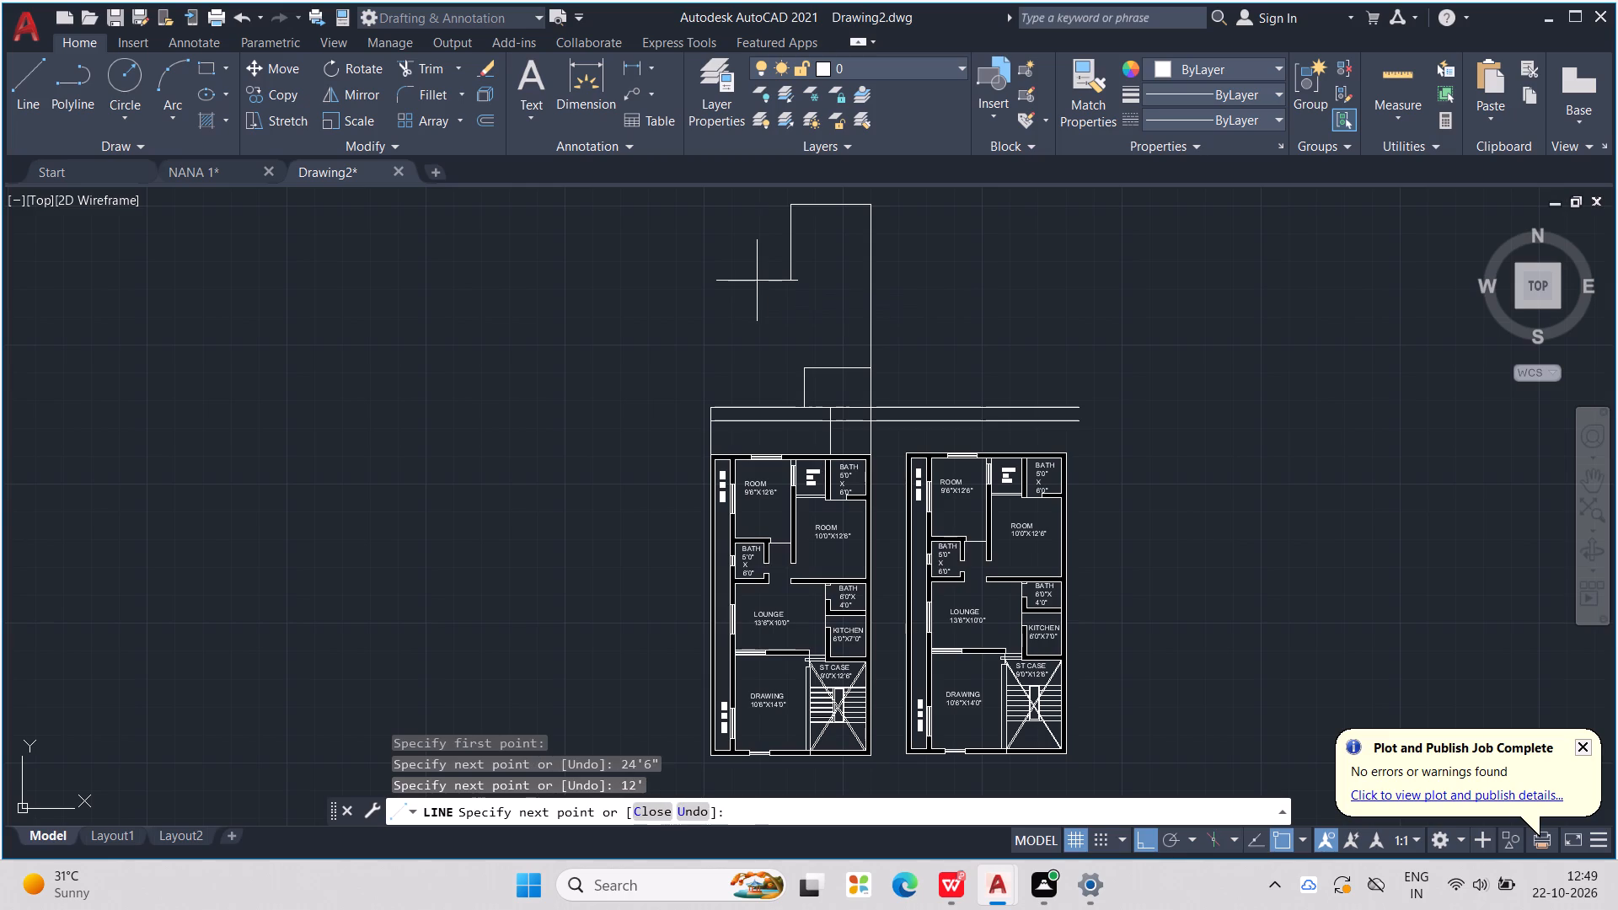
pyautogui.scroll(2, 781, 404)
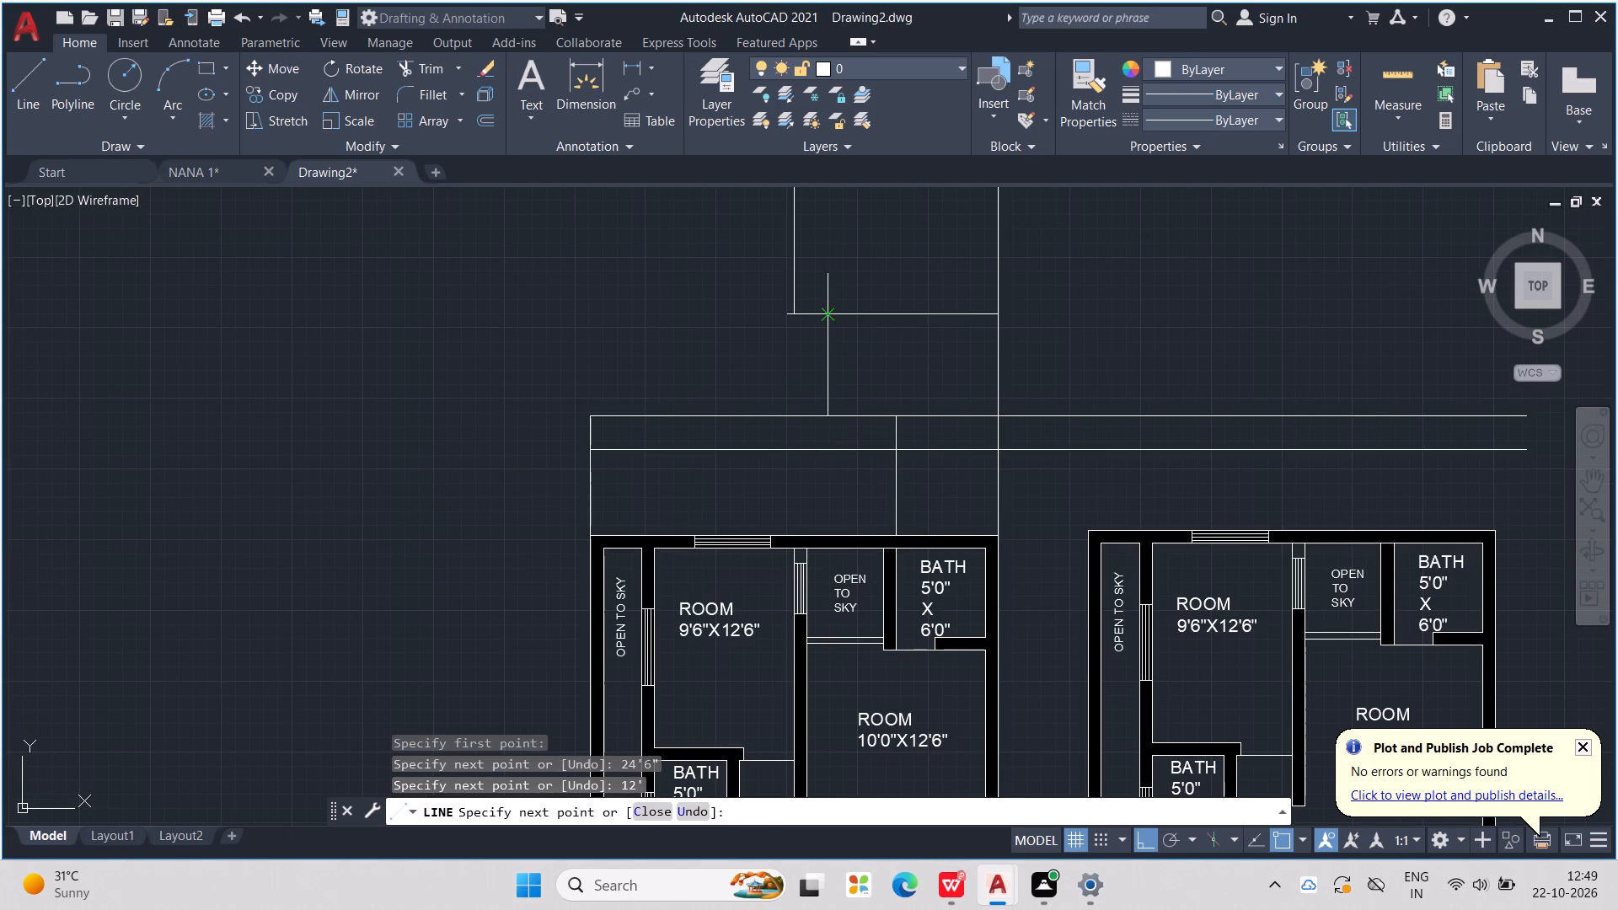
pyautogui.moveTo(826, 319); pyautogui.dragTo(825, 582, button='middle')
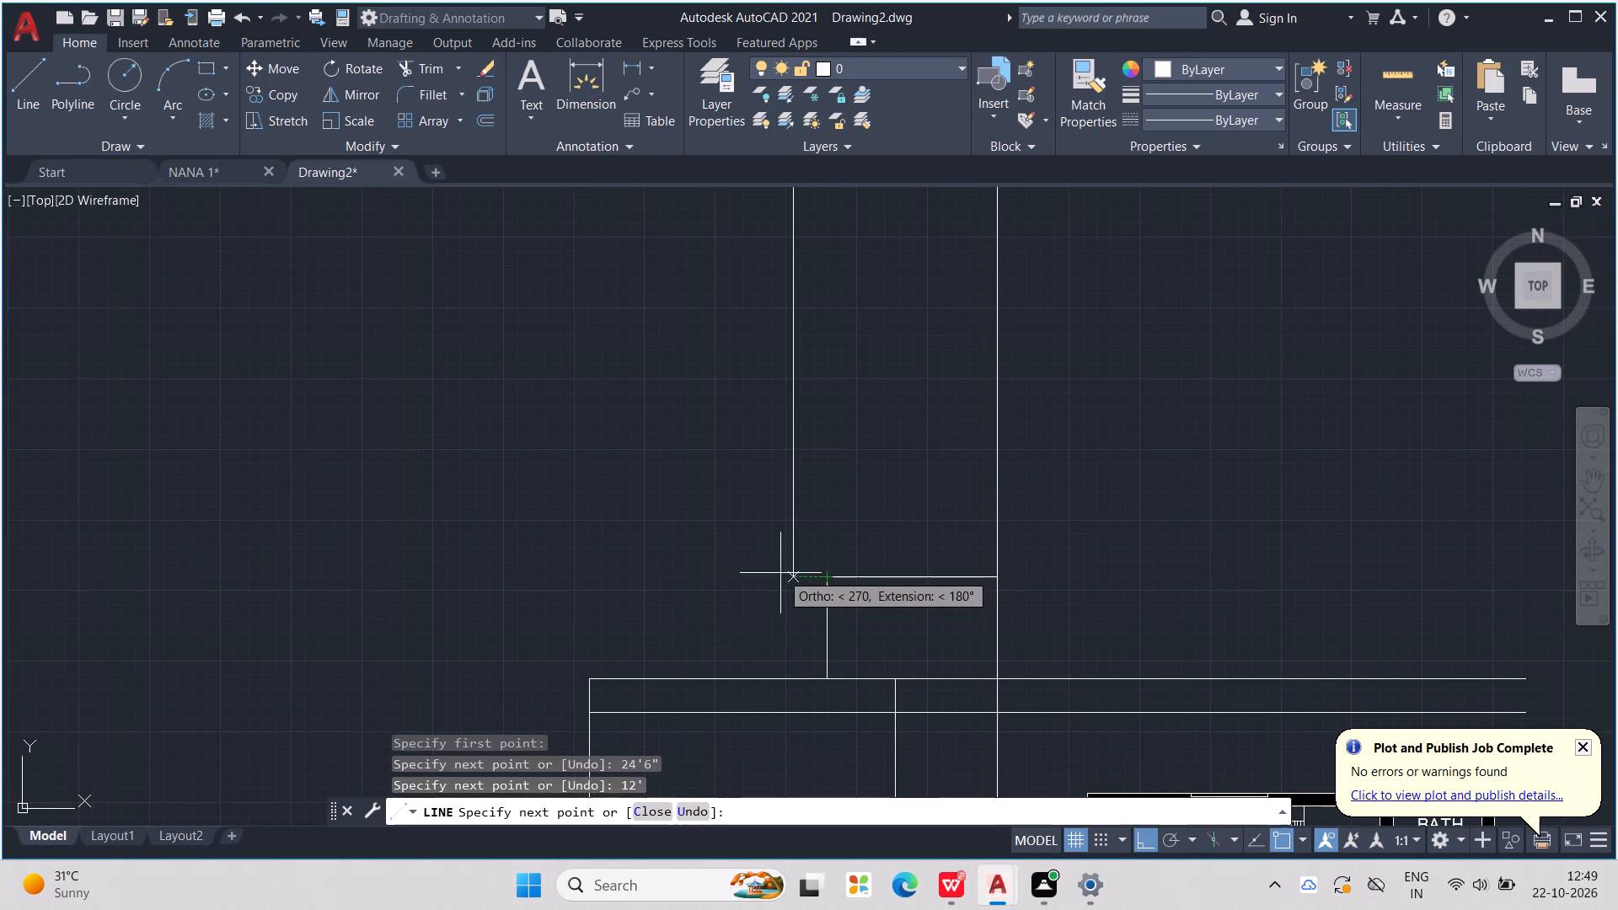
pyautogui.click(796, 575)
pyautogui.click(828, 575)
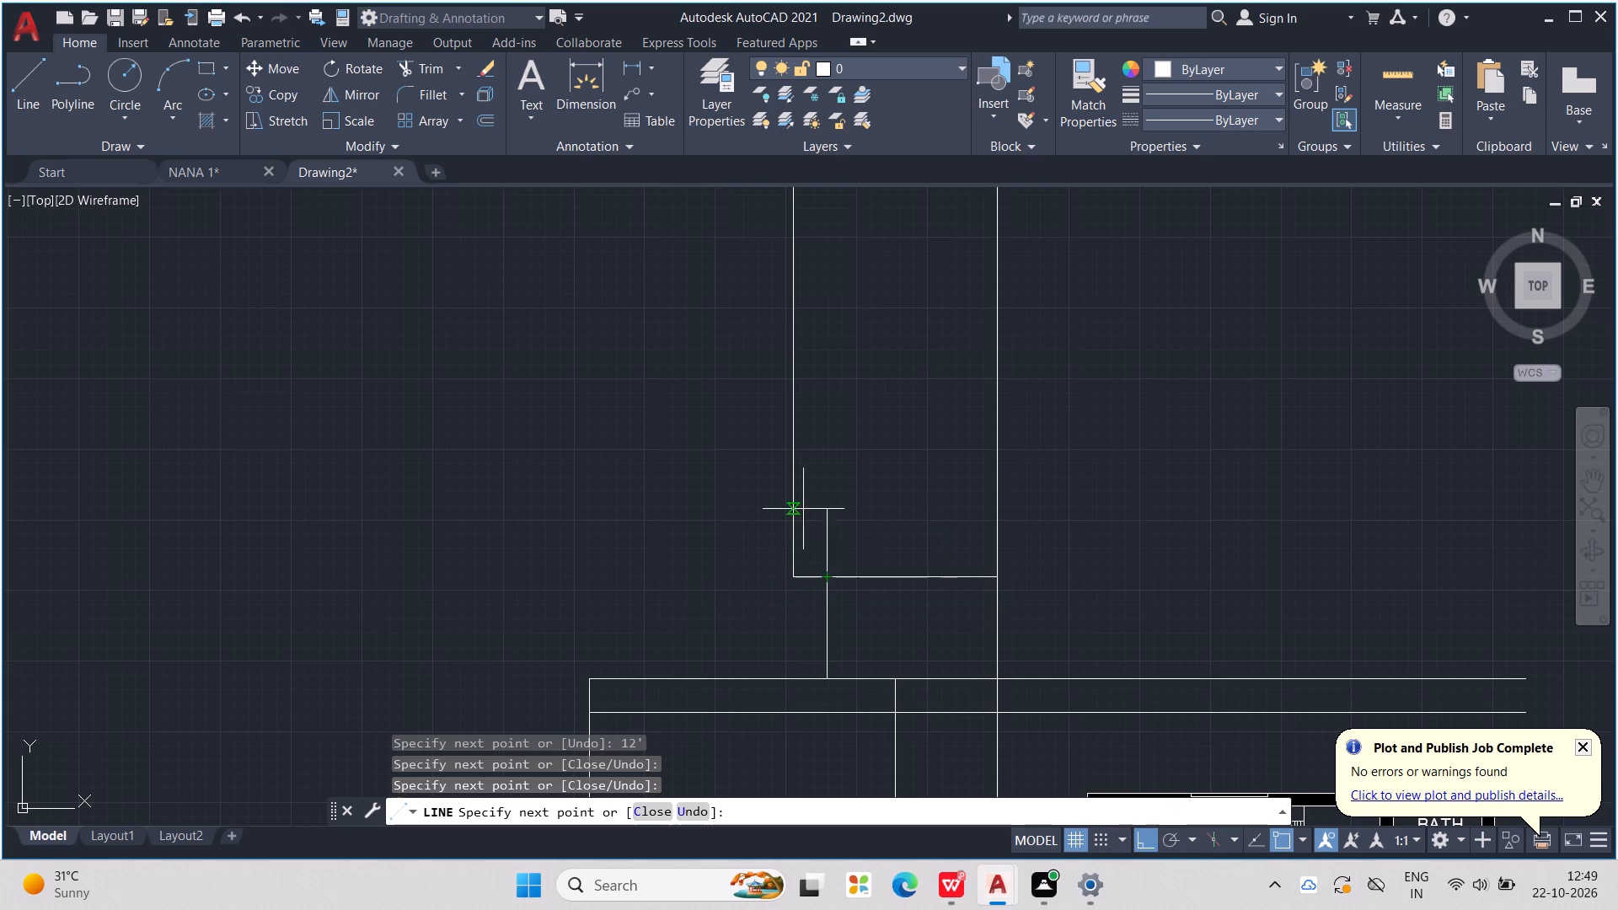
pyautogui.press('Escape')
pyautogui.press('Escape')
pyautogui.press('Escape')
pyautogui.press('Escape')
pyautogui.press('Escape')
pyautogui.press('Escape')
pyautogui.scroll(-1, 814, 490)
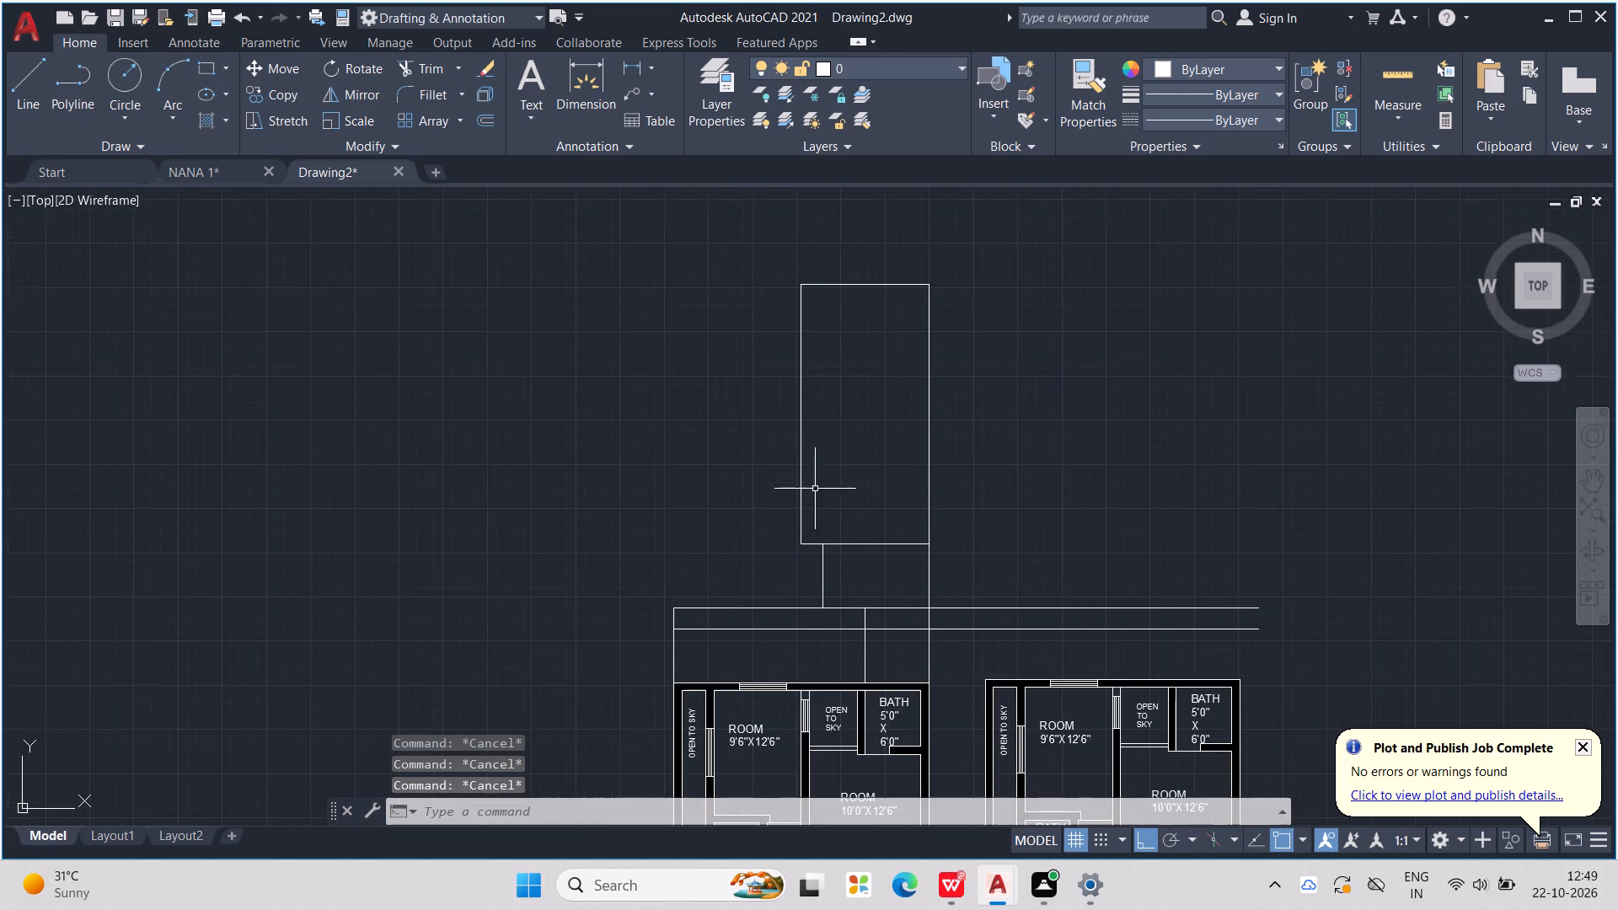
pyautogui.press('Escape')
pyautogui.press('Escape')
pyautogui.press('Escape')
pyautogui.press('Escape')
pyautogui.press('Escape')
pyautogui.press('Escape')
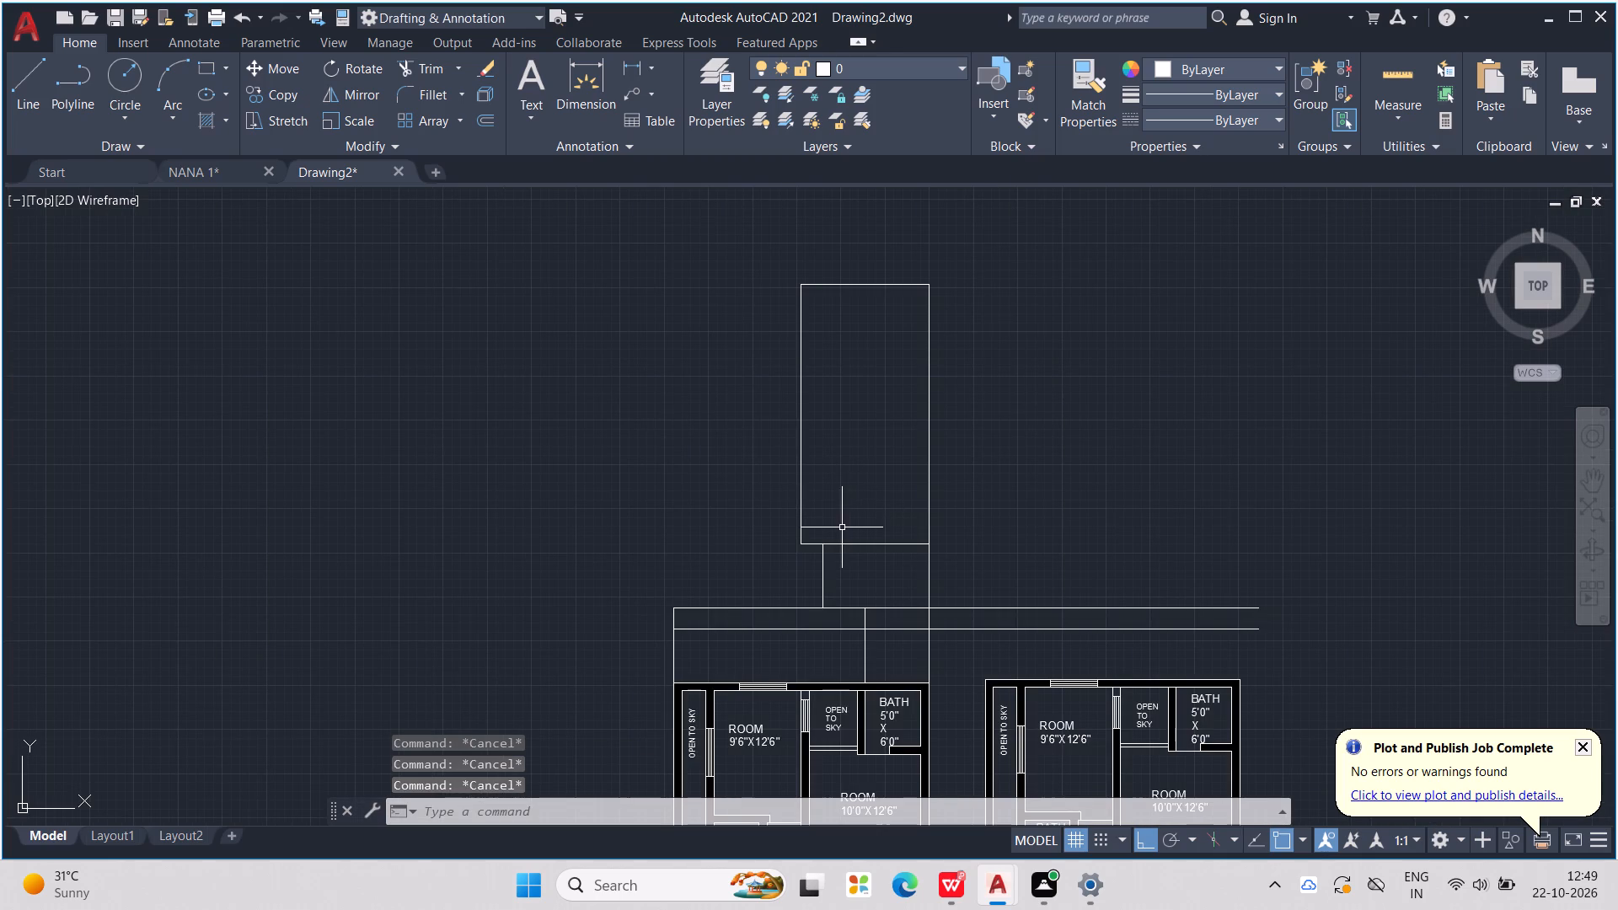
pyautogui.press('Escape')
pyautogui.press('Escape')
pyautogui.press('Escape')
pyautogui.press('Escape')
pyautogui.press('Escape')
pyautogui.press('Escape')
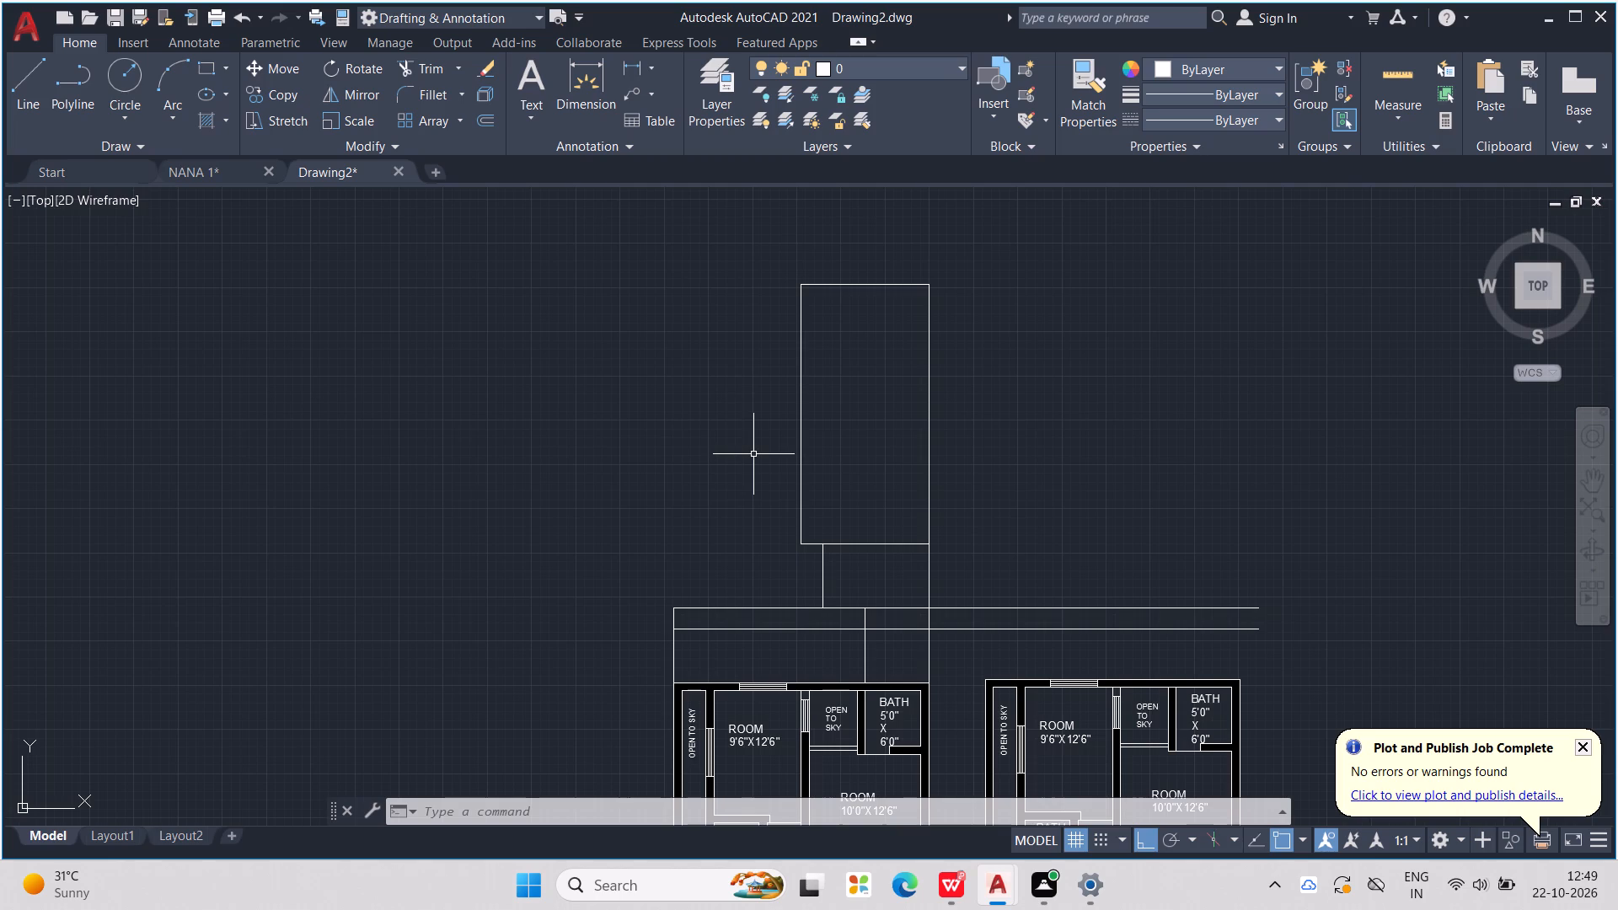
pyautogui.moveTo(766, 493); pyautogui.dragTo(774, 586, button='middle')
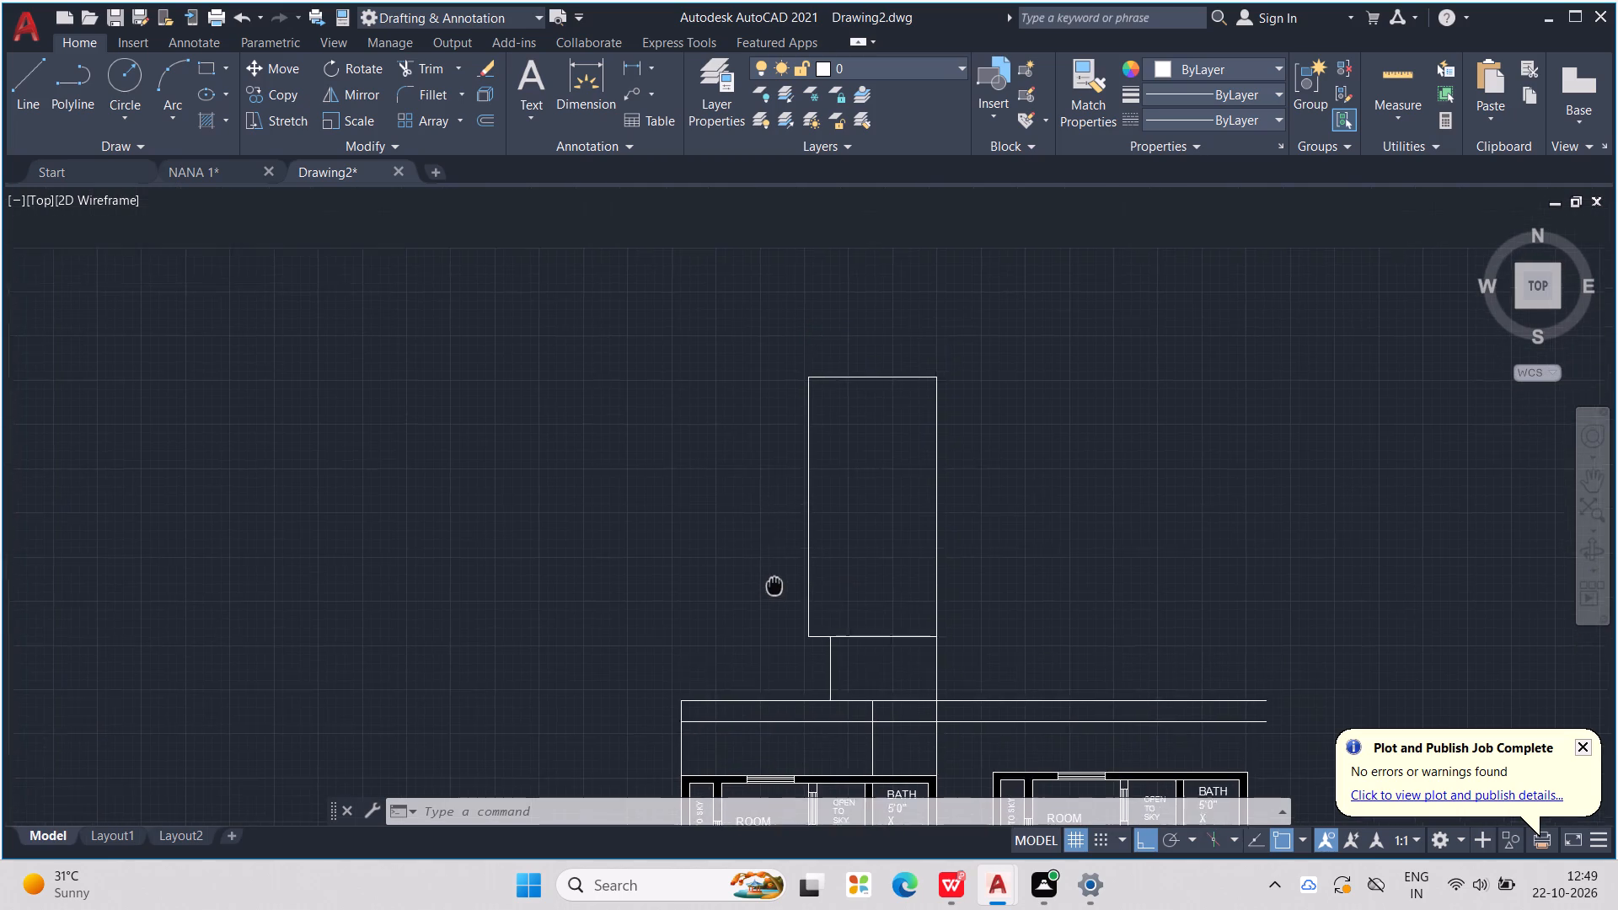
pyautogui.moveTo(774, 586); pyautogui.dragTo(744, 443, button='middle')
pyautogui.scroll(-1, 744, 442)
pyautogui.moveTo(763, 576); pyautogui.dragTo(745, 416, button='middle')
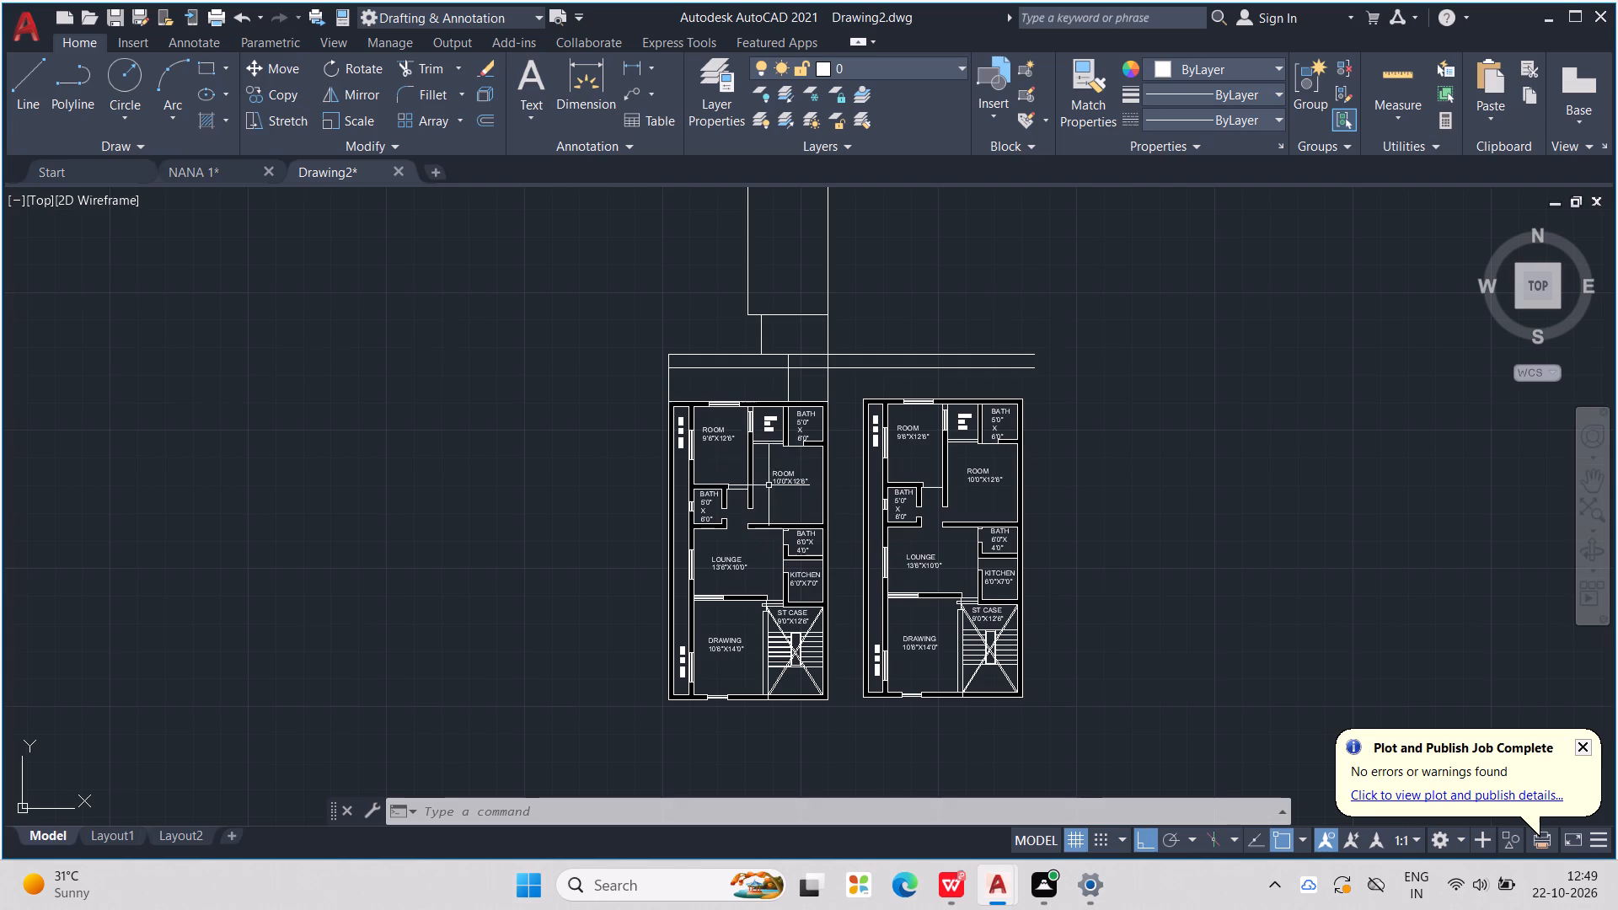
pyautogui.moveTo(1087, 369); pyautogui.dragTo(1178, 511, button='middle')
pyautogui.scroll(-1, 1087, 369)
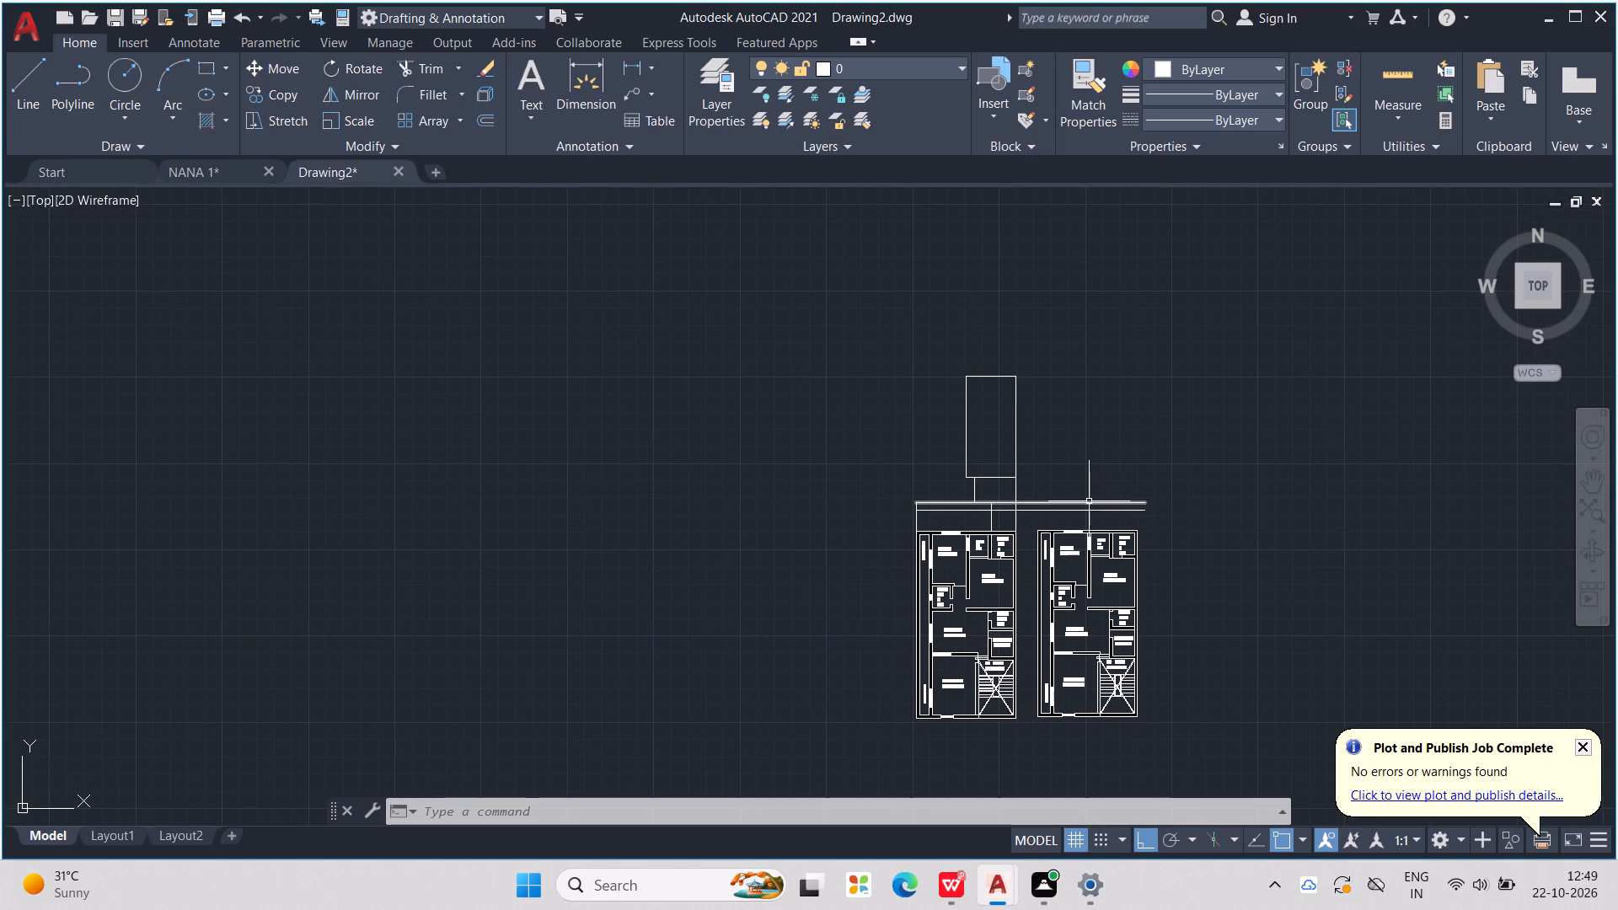
# Draw a vertical line from the east plan's northeast corner north to the upper horizontal line.
pyautogui.scroll(1, 1023, 476)
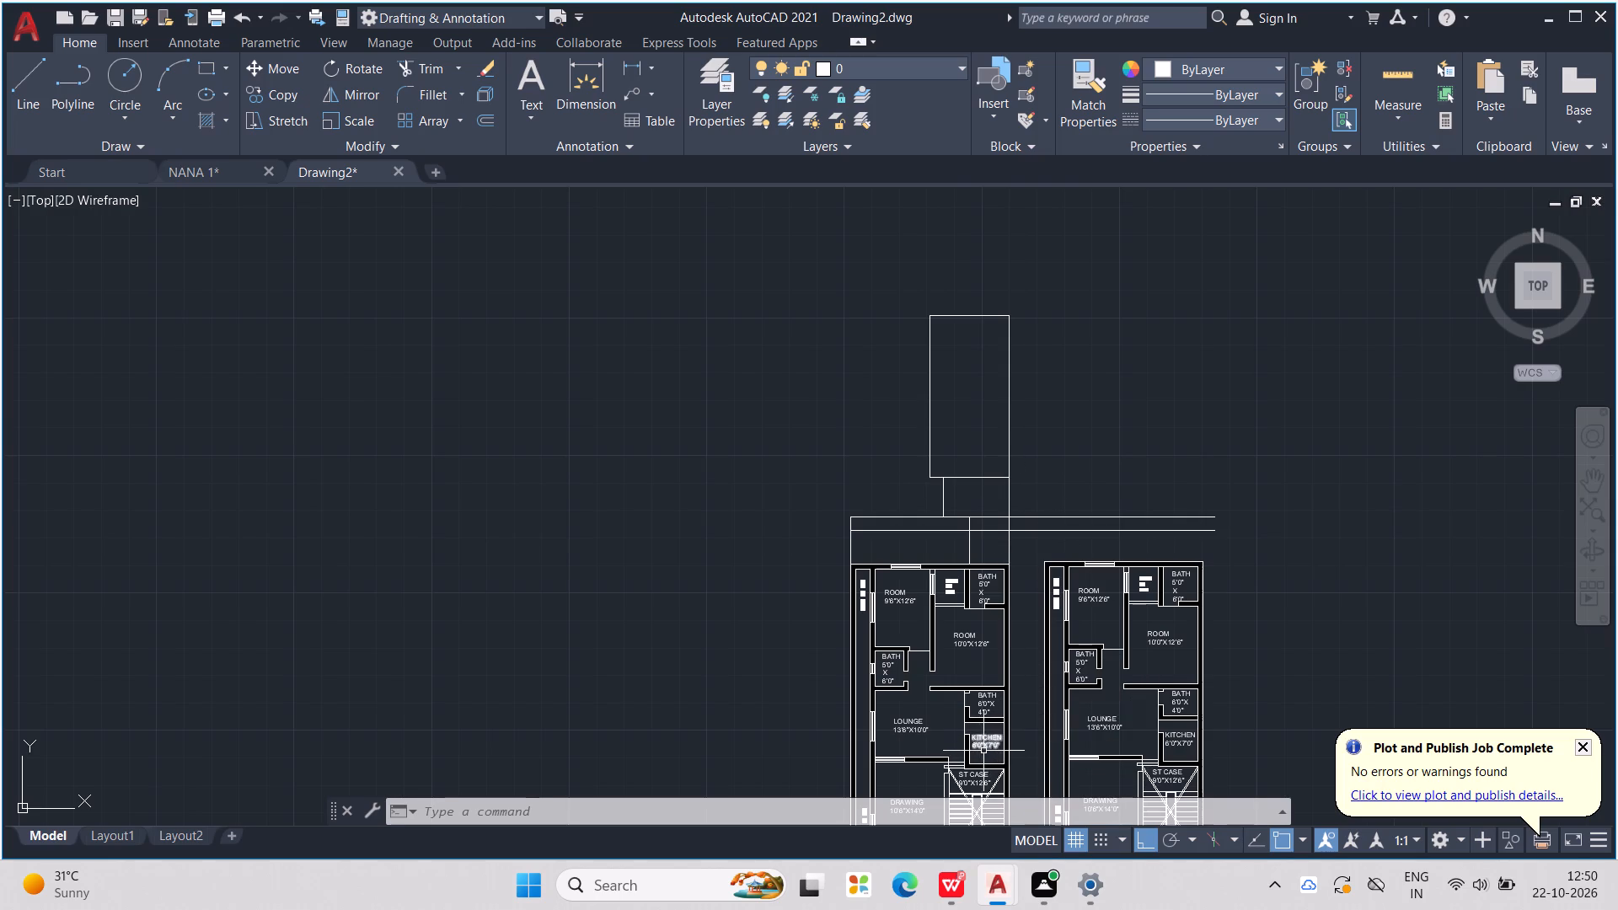
pyautogui.press('Escape')
pyautogui.press('Escape')
pyautogui.press('Escape')
pyautogui.press('Escape')
pyautogui.press('Escape')
pyautogui.press('Escape')
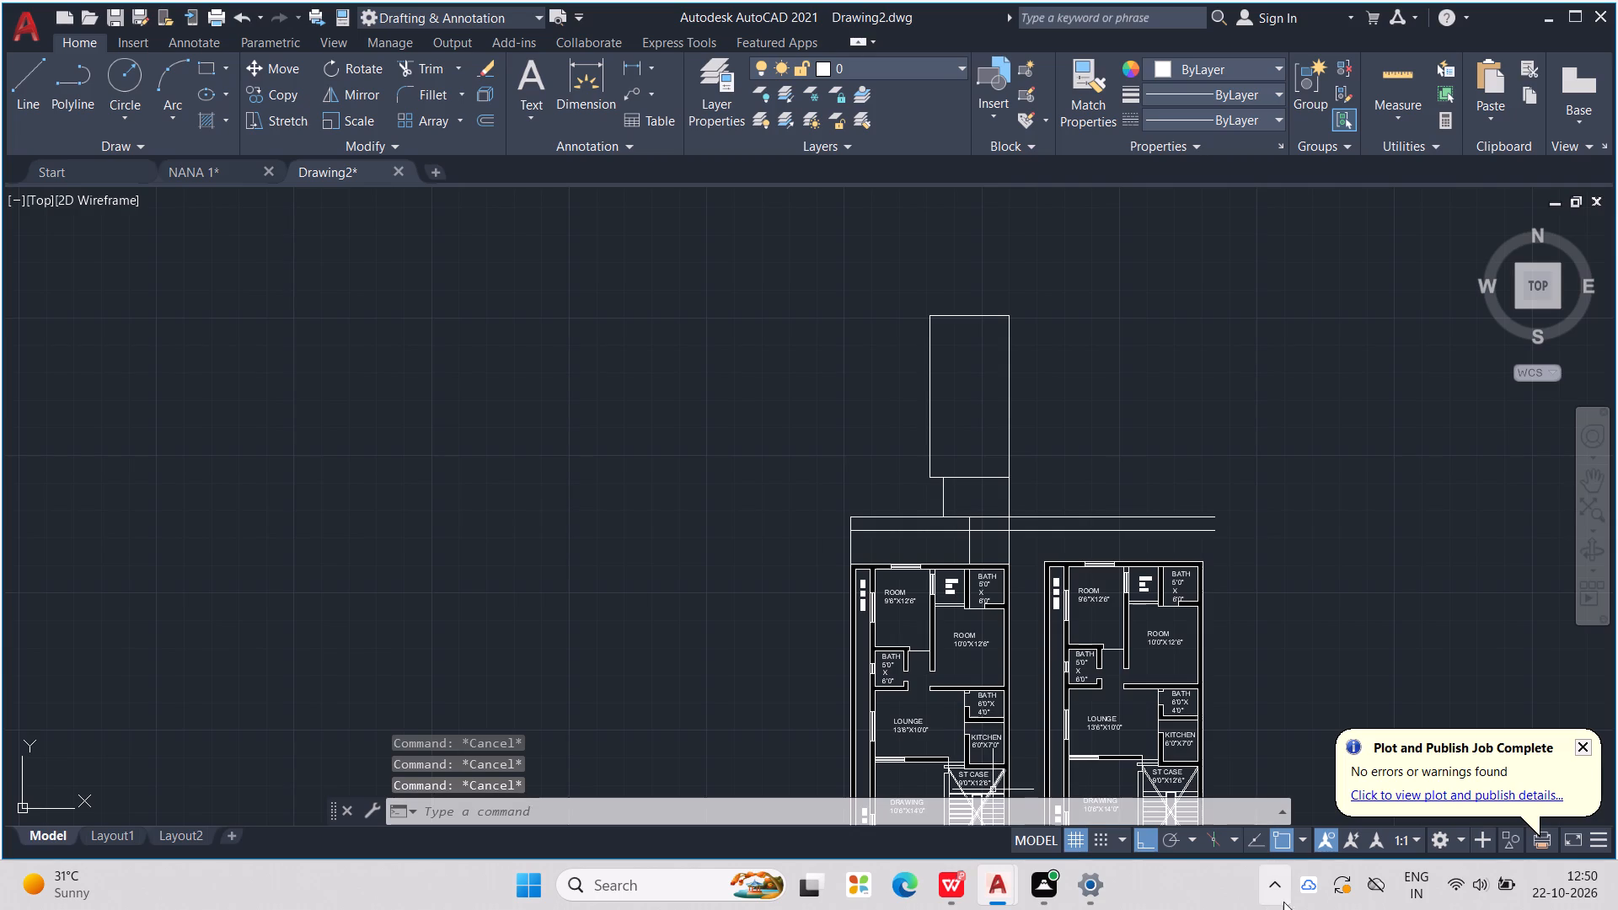
pyautogui.press('l')
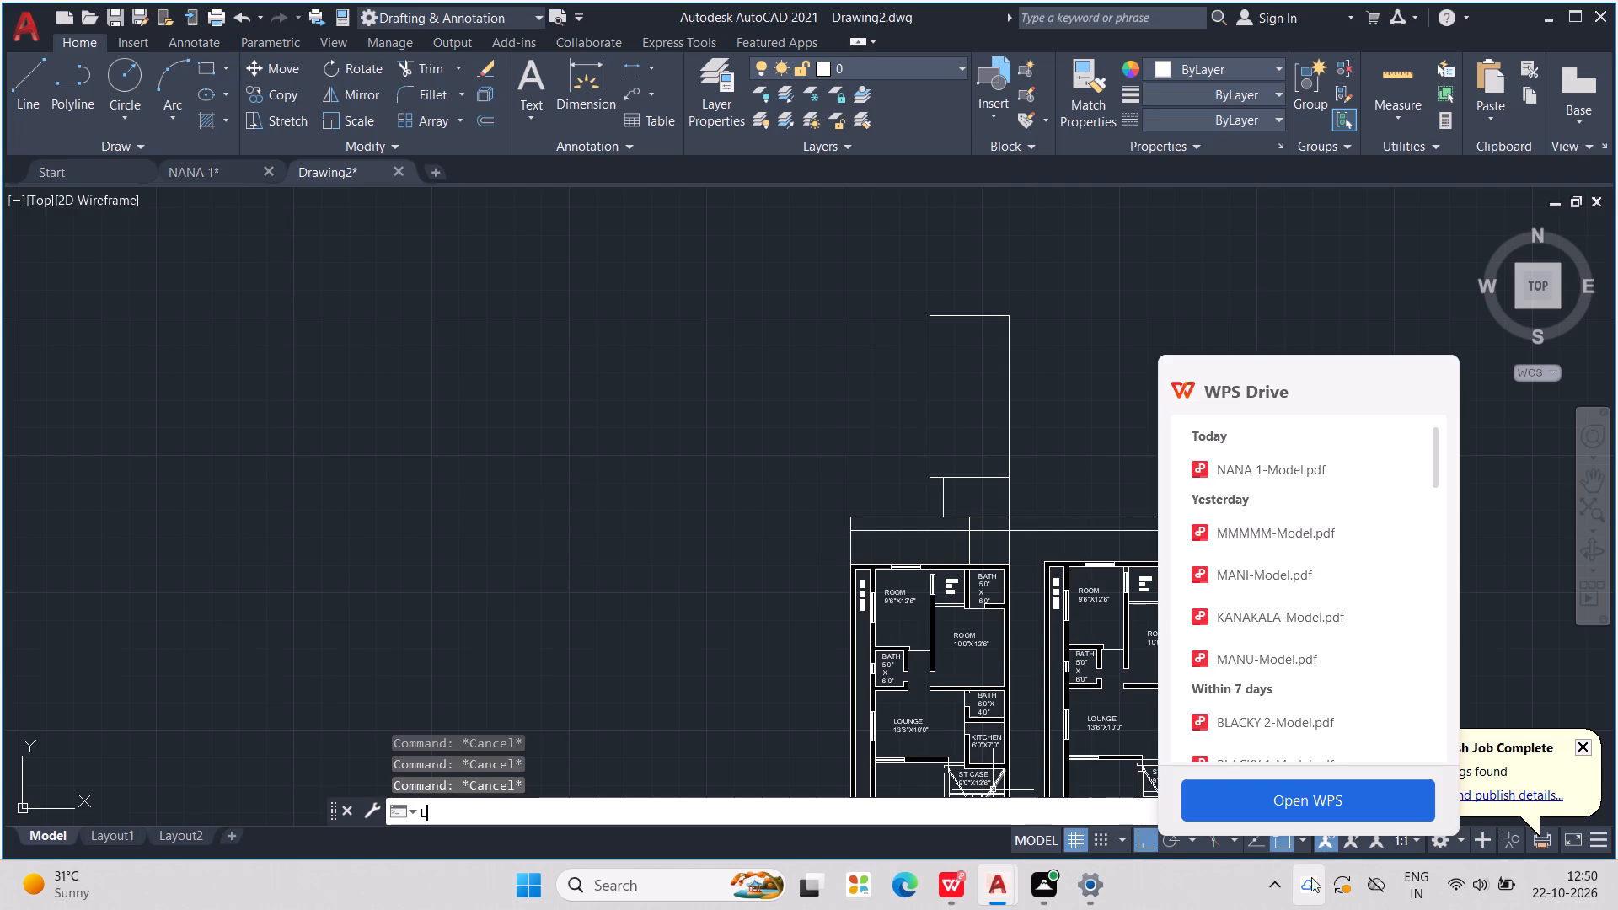
pyautogui.press('Return')
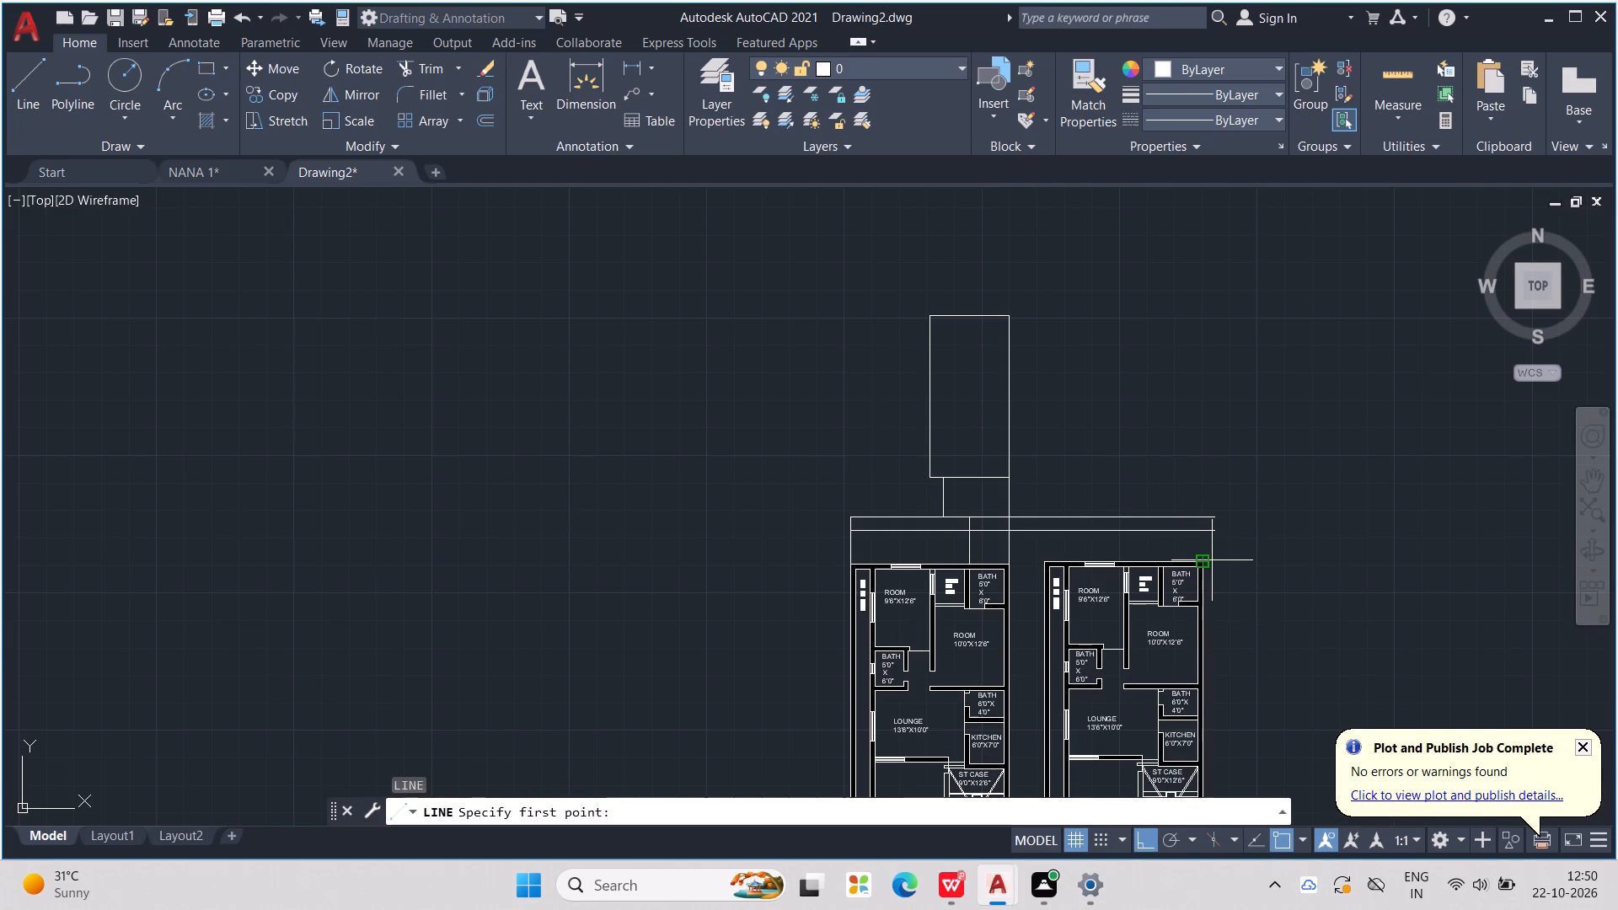
pyautogui.scroll(3, 1217, 575)
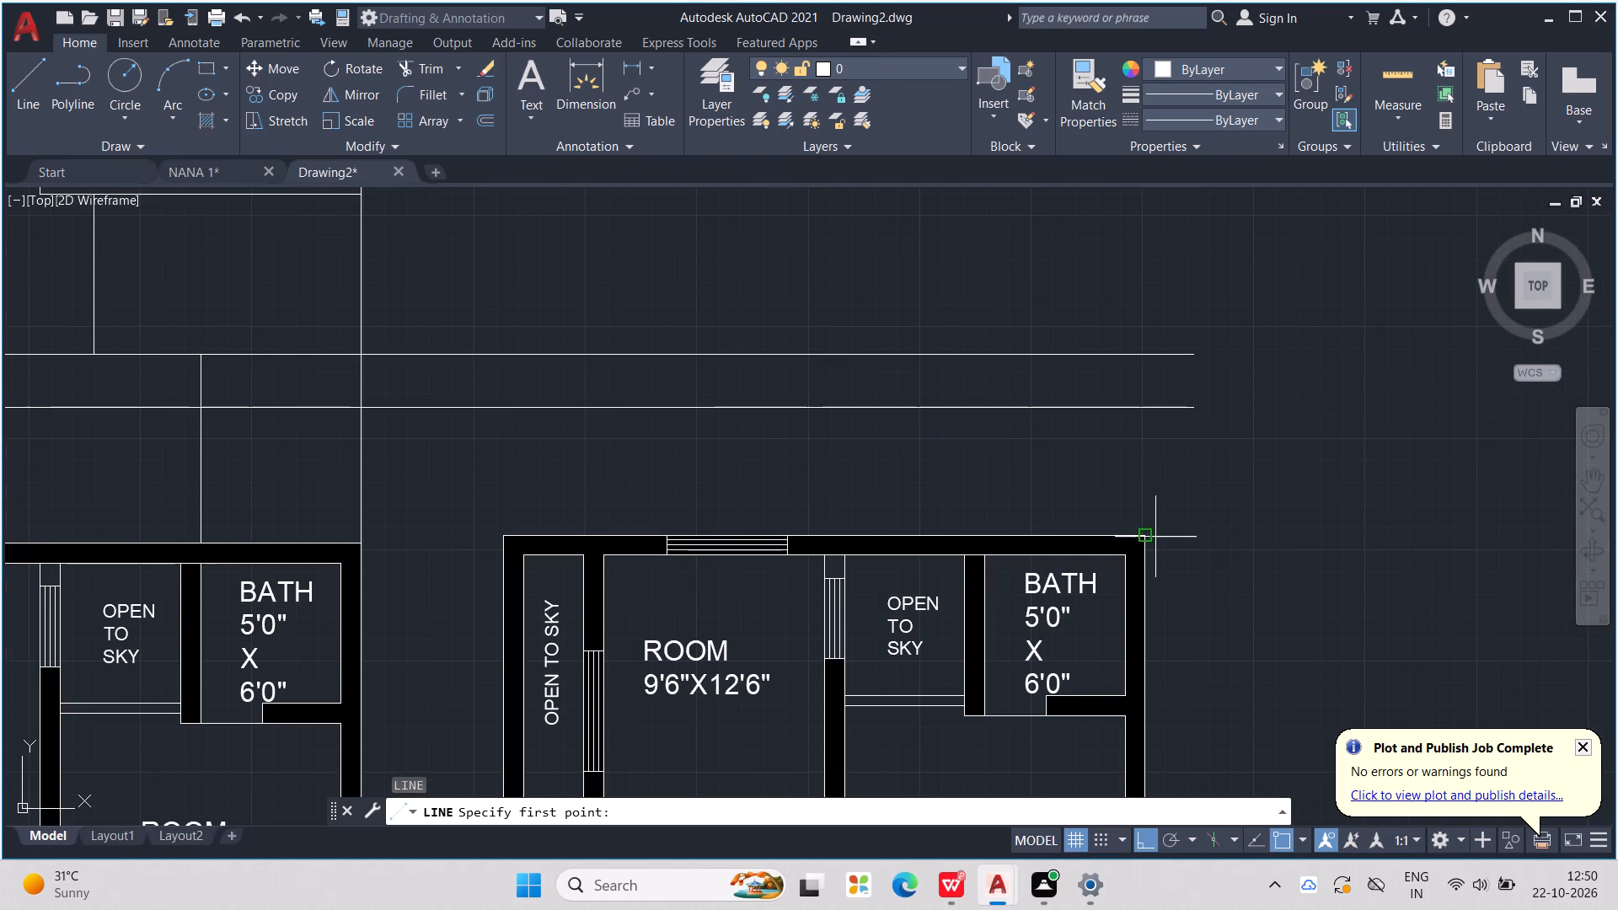
pyautogui.click(1153, 535)
pyautogui.moveTo(1066, 340); pyautogui.dragTo(1119, 572, button='middle')
pyautogui.scroll(-1, 1073, 342)
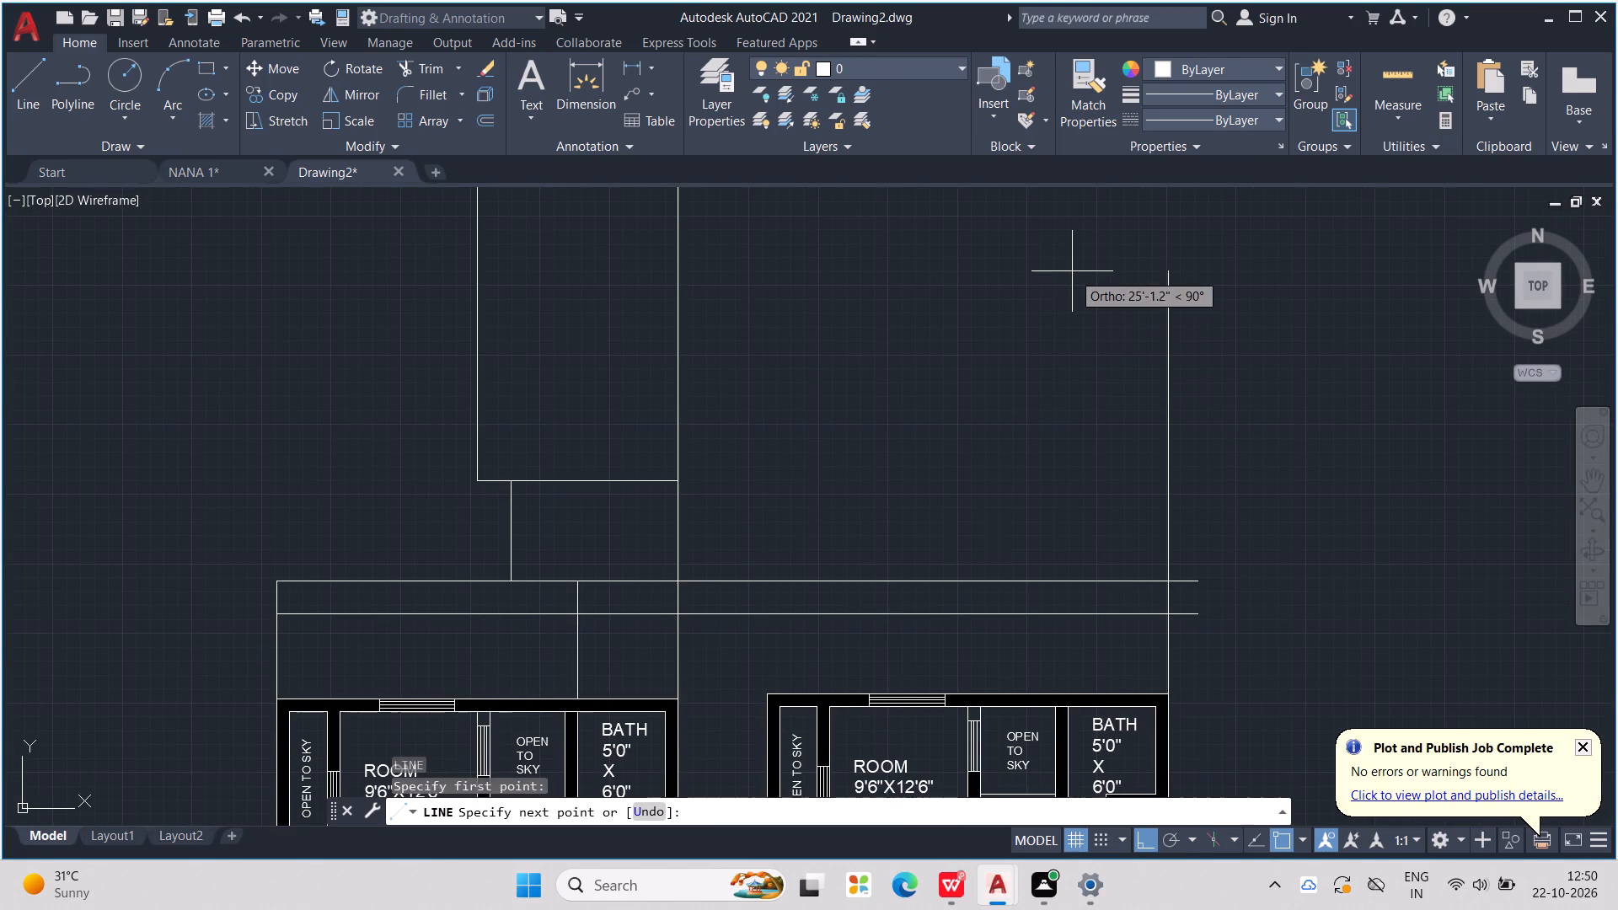
pyautogui.moveTo(1070, 266); pyautogui.dragTo(1071, 297, button='middle')
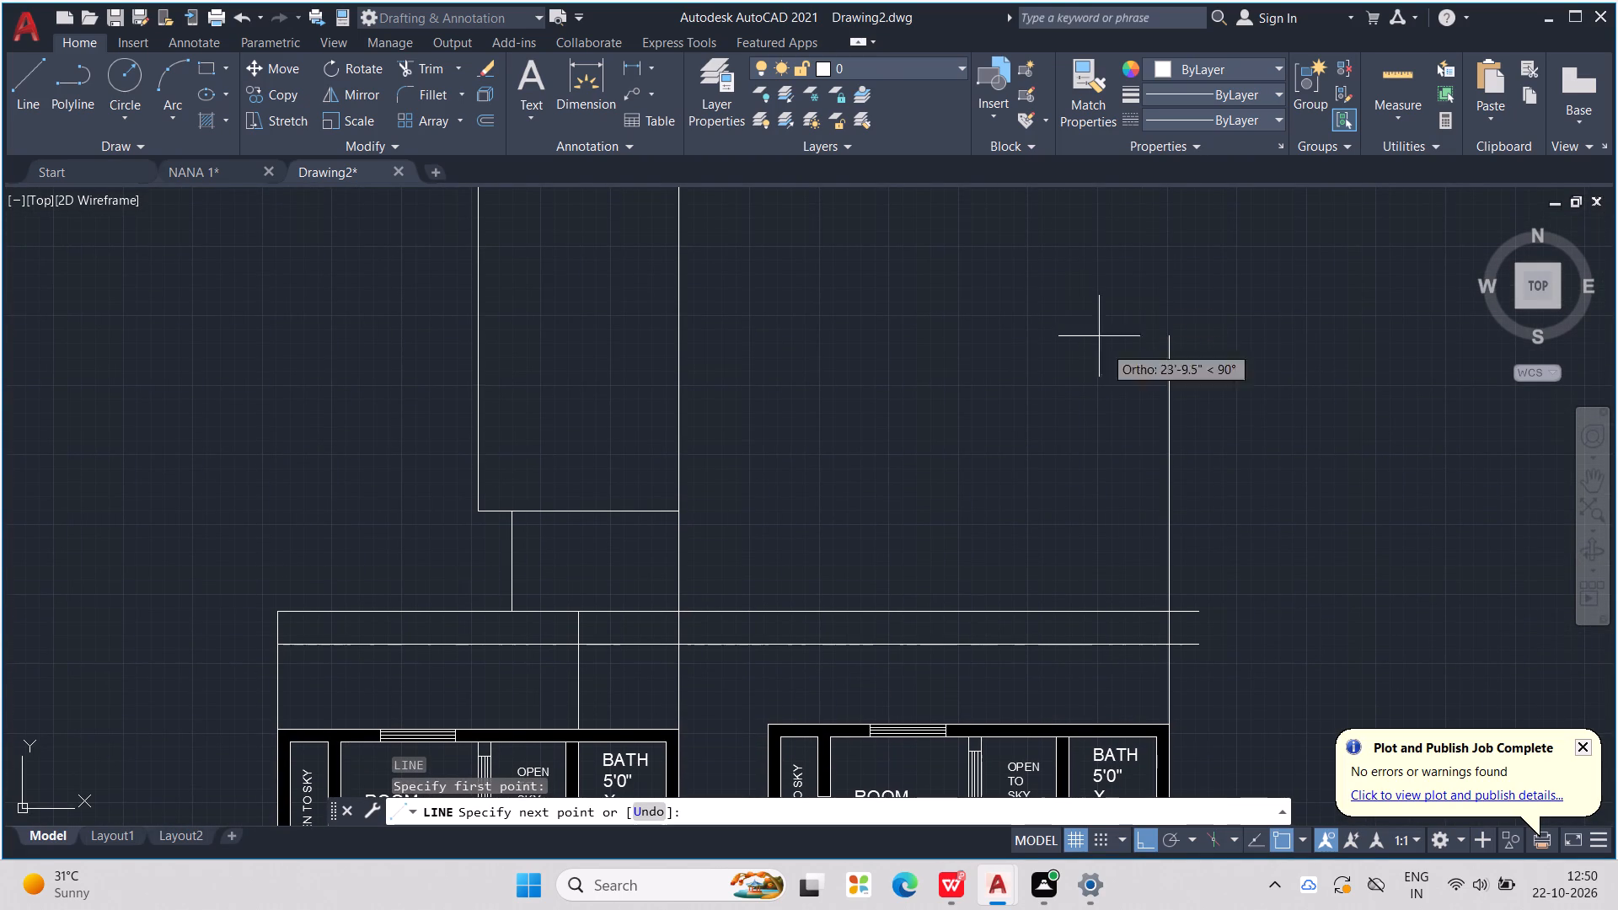
pyautogui.click(1170, 616)
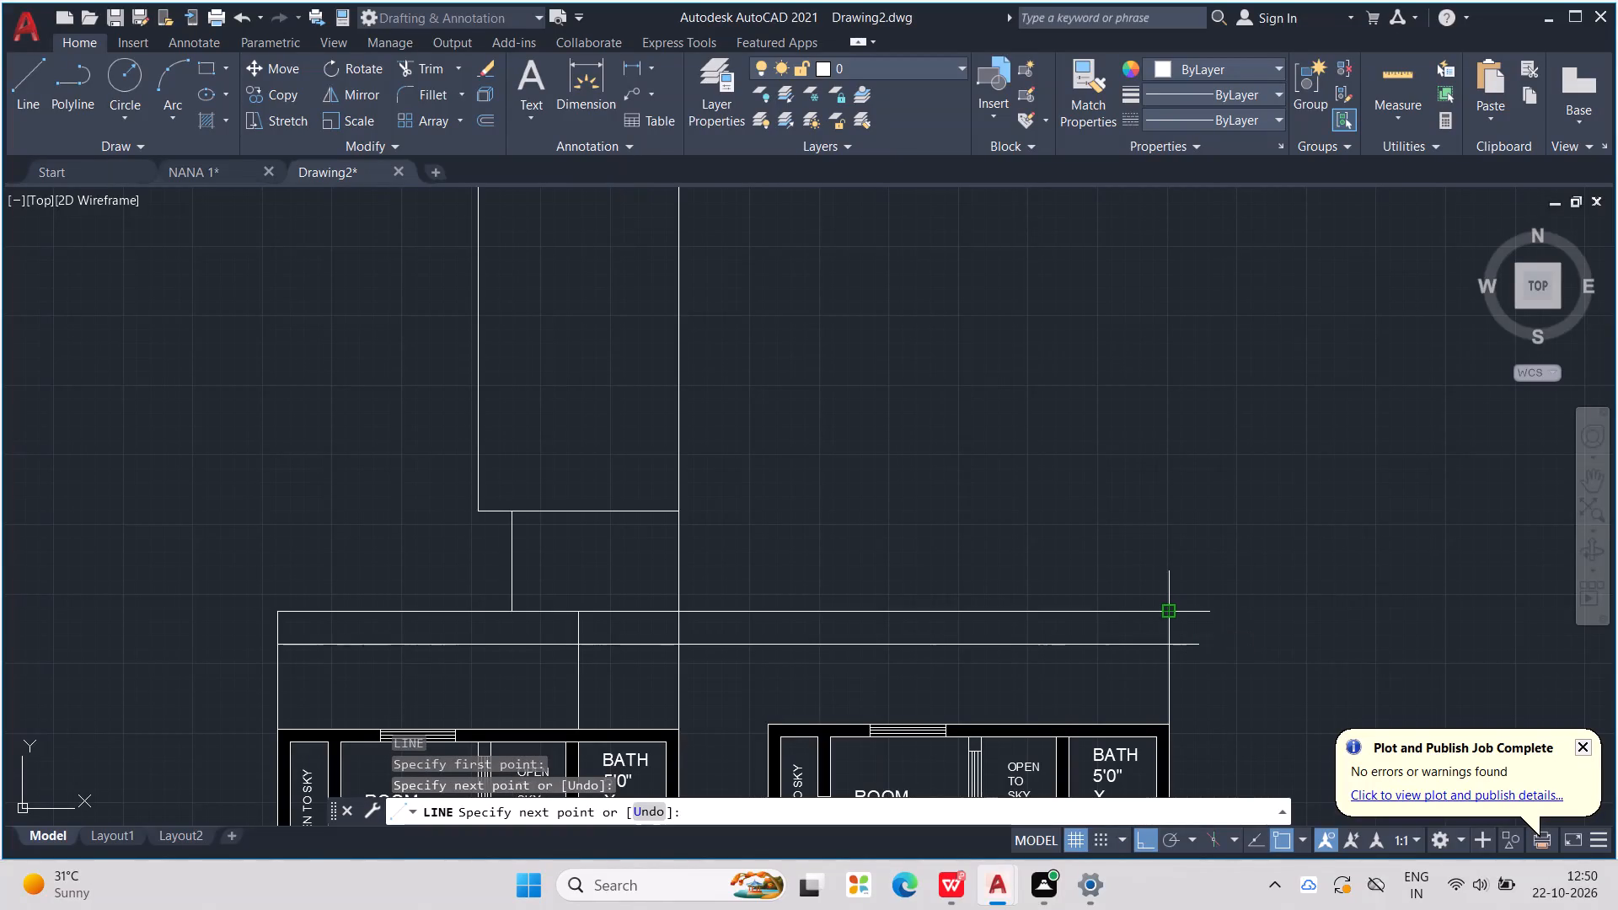
pyautogui.press('Escape')
pyautogui.press('Escape')
pyautogui.press('Escape')
pyautogui.press('Escape')
pyautogui.scroll(-3, 1173, 615)
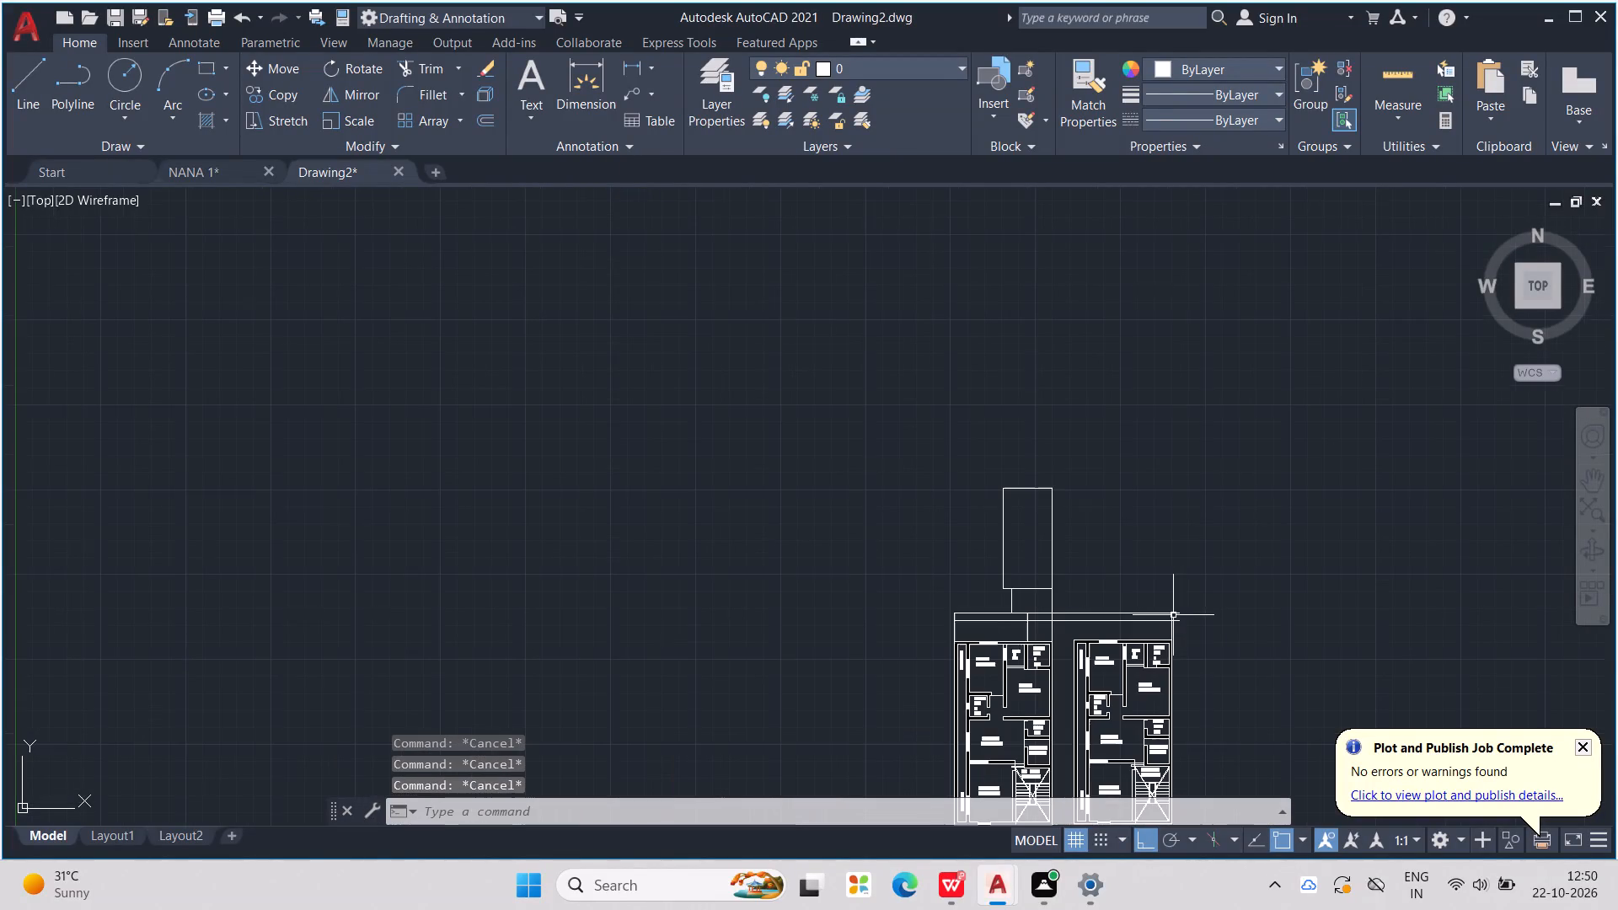
pyautogui.press('Escape')
pyautogui.press('Escape')
pyautogui.press('Escape')
pyautogui.press('Escape')
# Draw a vertical line from the east plan's northwest corner north past the level of the tall rectangle's top.
pyautogui.scroll(2, 1064, 637)
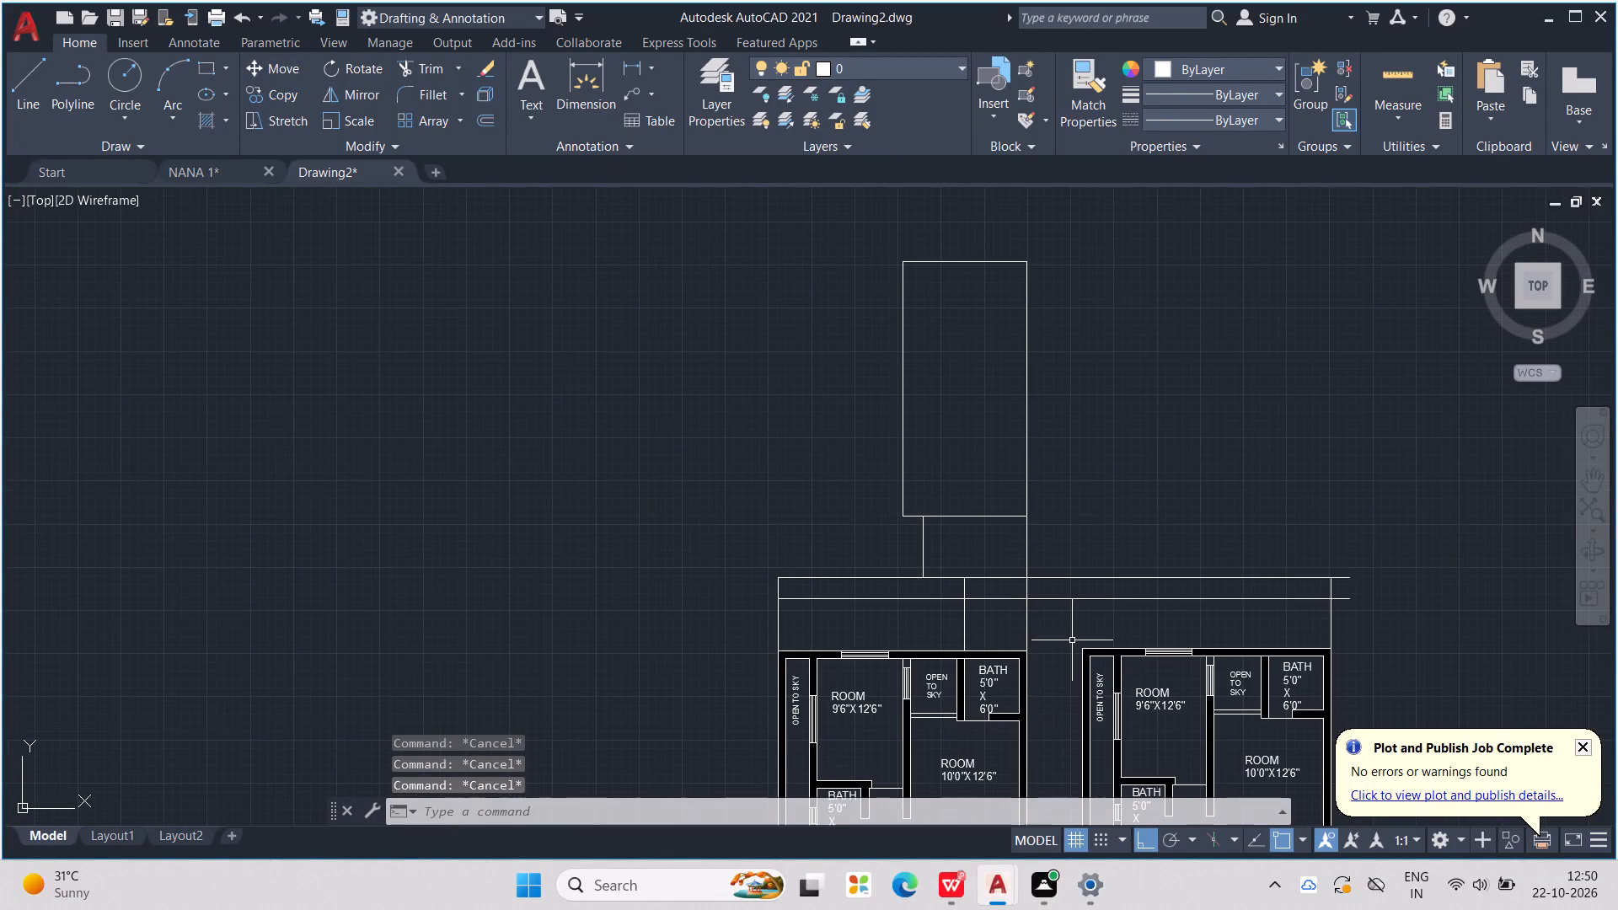
pyautogui.press('l')
pyautogui.press('Return')
pyautogui.scroll(2, 1073, 647)
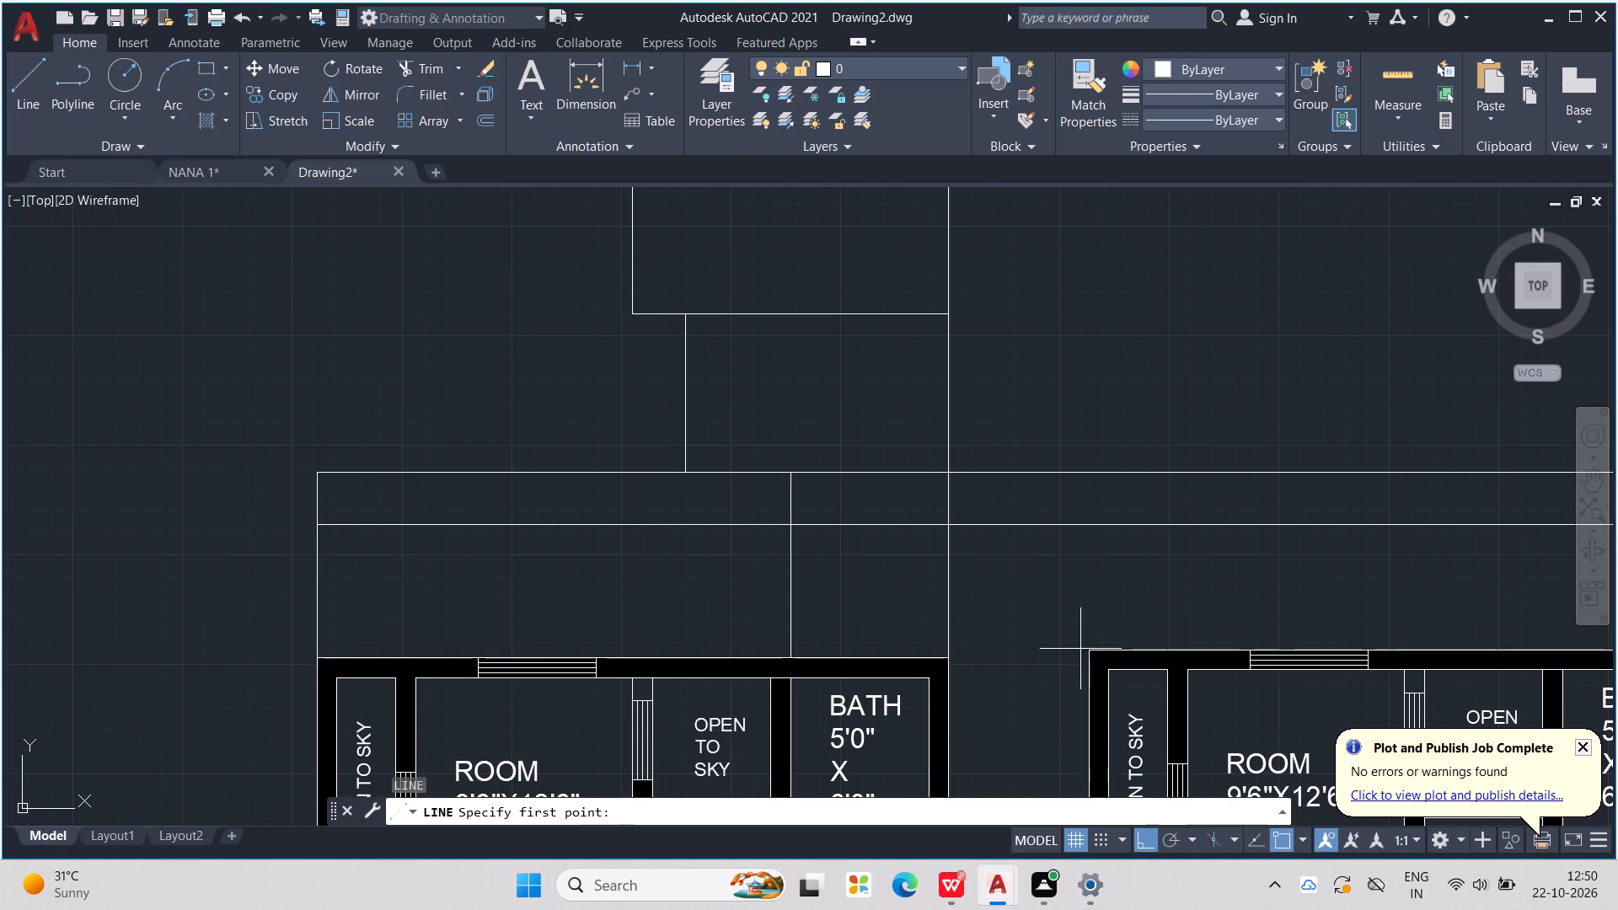
pyautogui.click(1089, 649)
pyautogui.scroll(-1, 1070, 383)
pyautogui.moveTo(1070, 383); pyautogui.dragTo(1008, 559, button='middle')
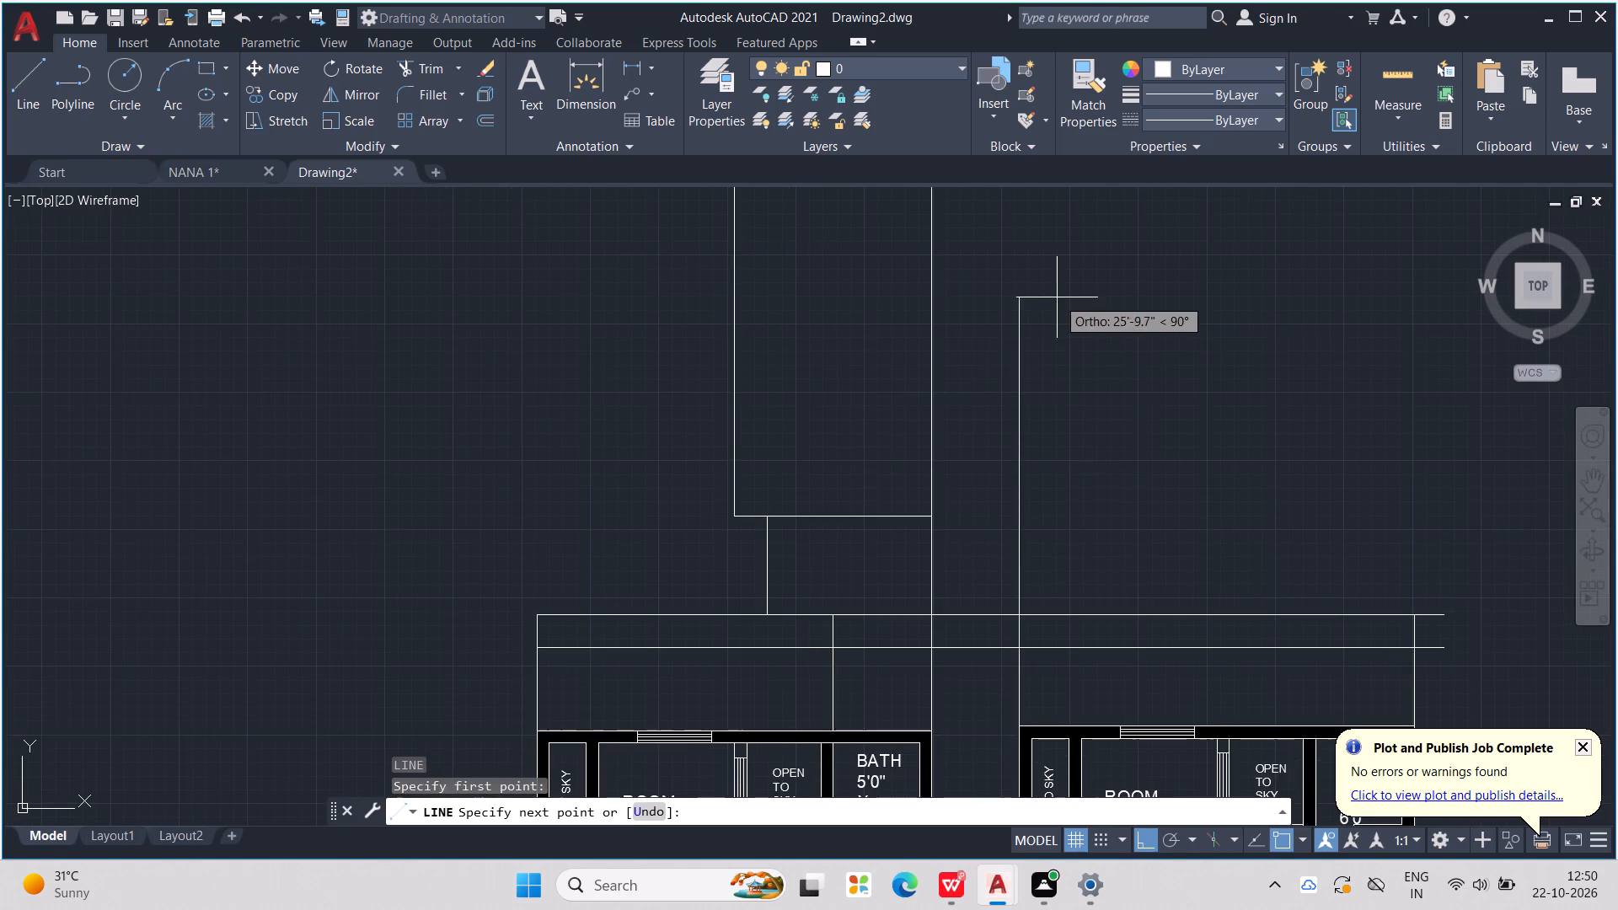
pyautogui.scroll(-3, 1057, 293)
pyautogui.click(1066, 238)
pyautogui.press('Escape')
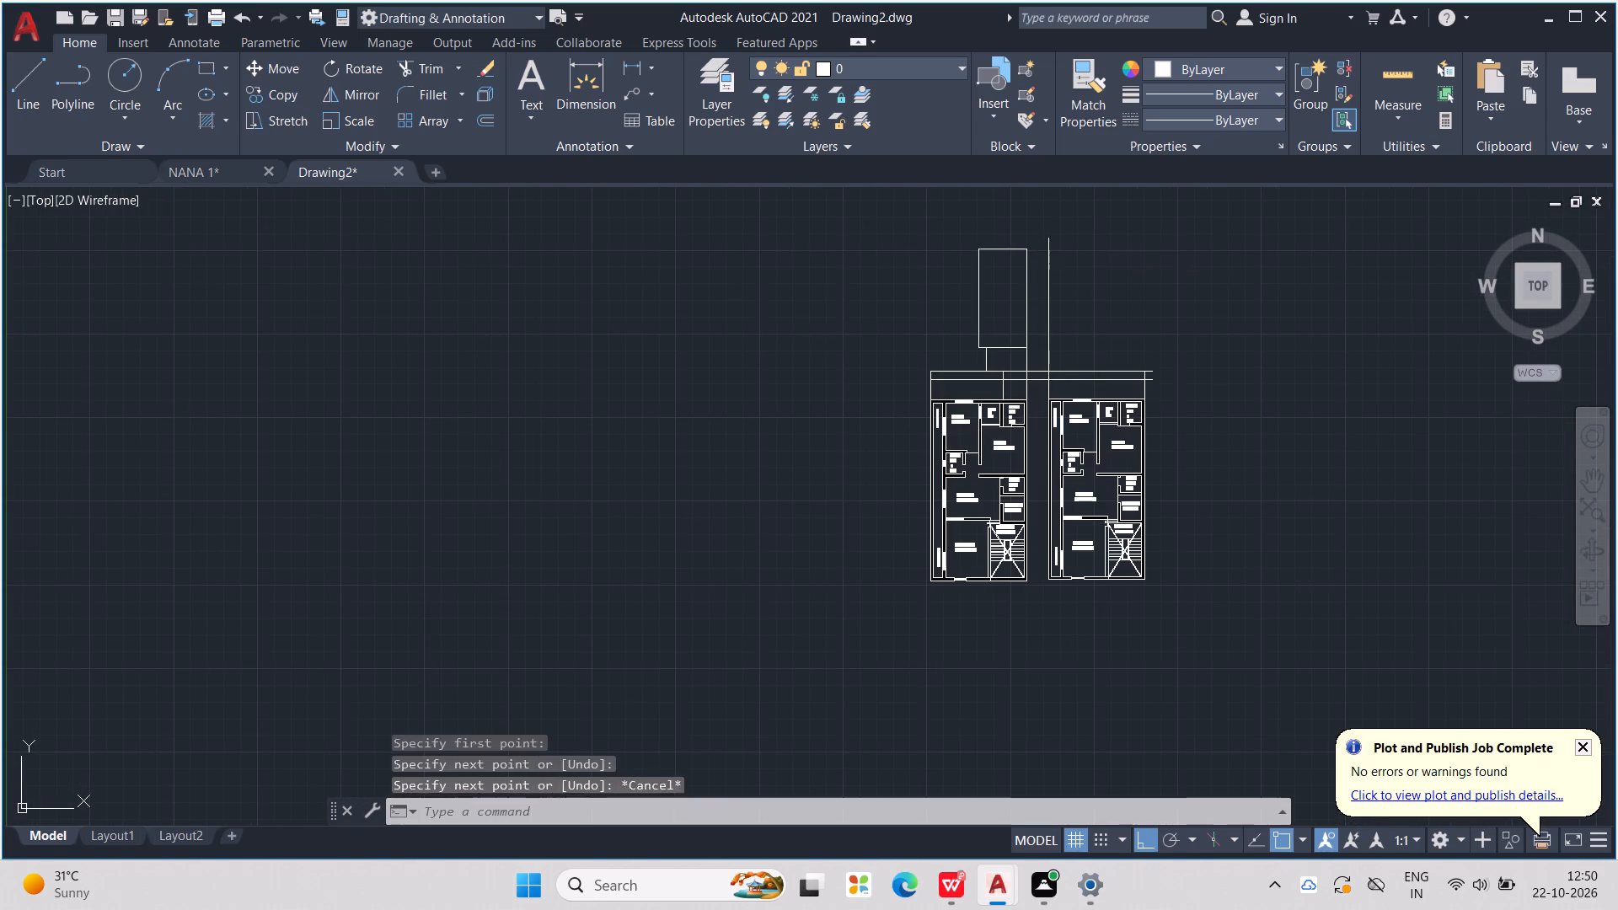
pyautogui.press('Escape')
pyautogui.press('Escape')
pyautogui.press('Escape')
pyautogui.press('Escape')
# Trim both horizontal lines in the gap between the two plans and beyond the easternmost vertical.
pyautogui.press('t')
pyautogui.press('r')
pyautogui.press('Return')
pyautogui.scroll(1, 1072, 308)
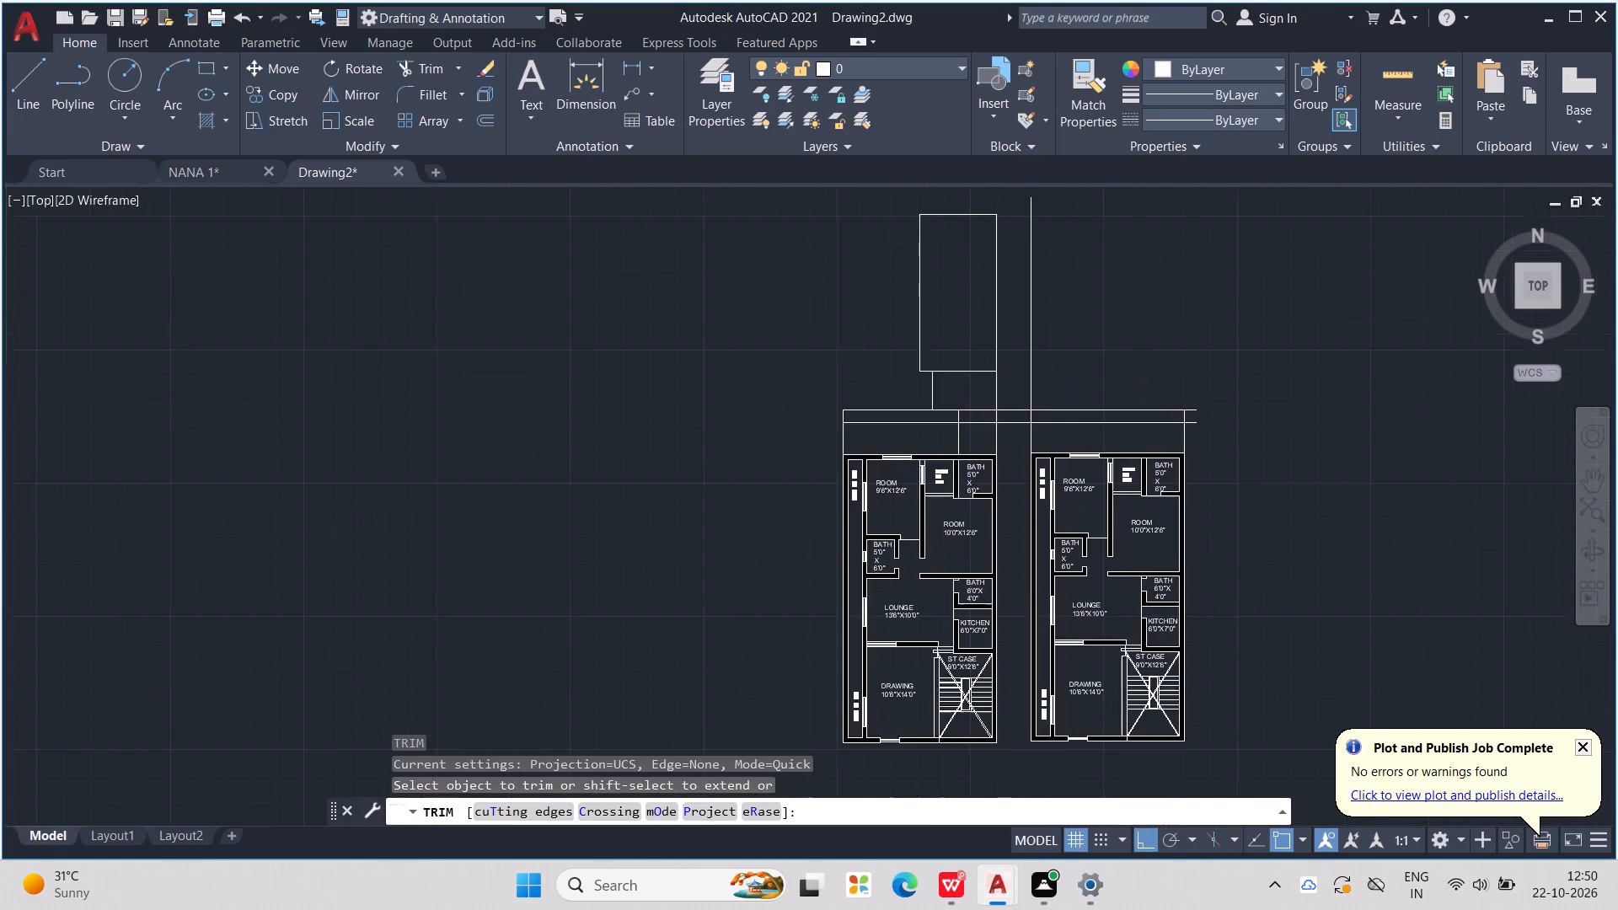
pyautogui.scroll(2, 1062, 372)
pyautogui.moveTo(932, 446); pyautogui.dragTo(957, 563)
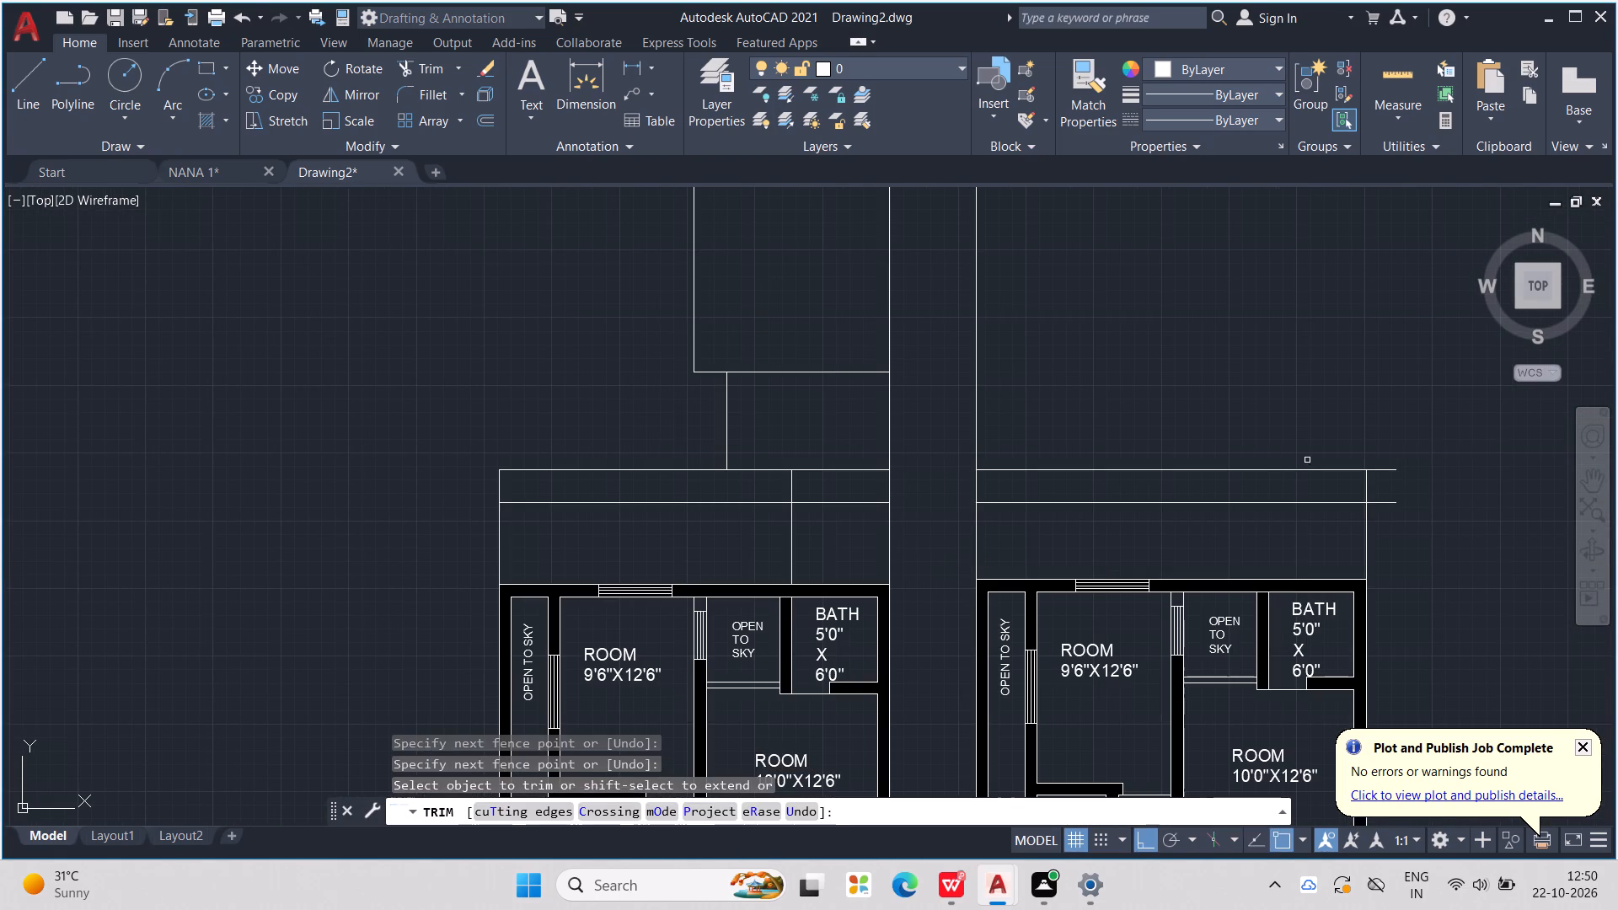
pyautogui.scroll(2, 1310, 460)
pyautogui.moveTo(1484, 468); pyautogui.dragTo(1527, 612)
pyautogui.press('Escape')
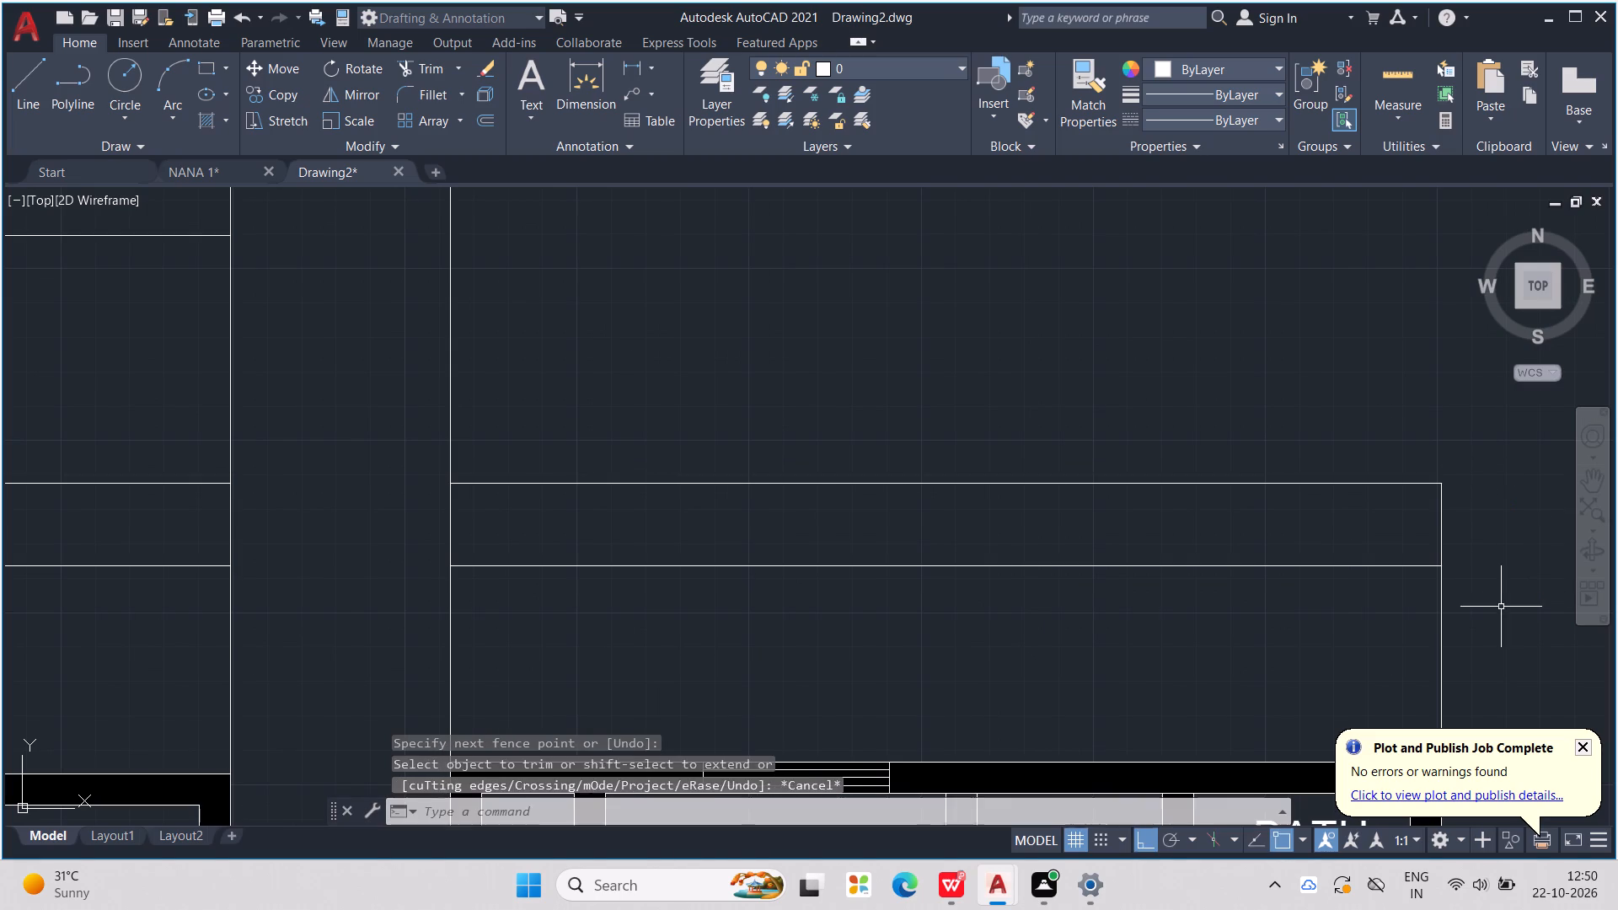
pyautogui.press('Escape')
pyautogui.press('Escape')
pyautogui.press('Escape')
pyautogui.press('Escape')
pyautogui.press('Escape')
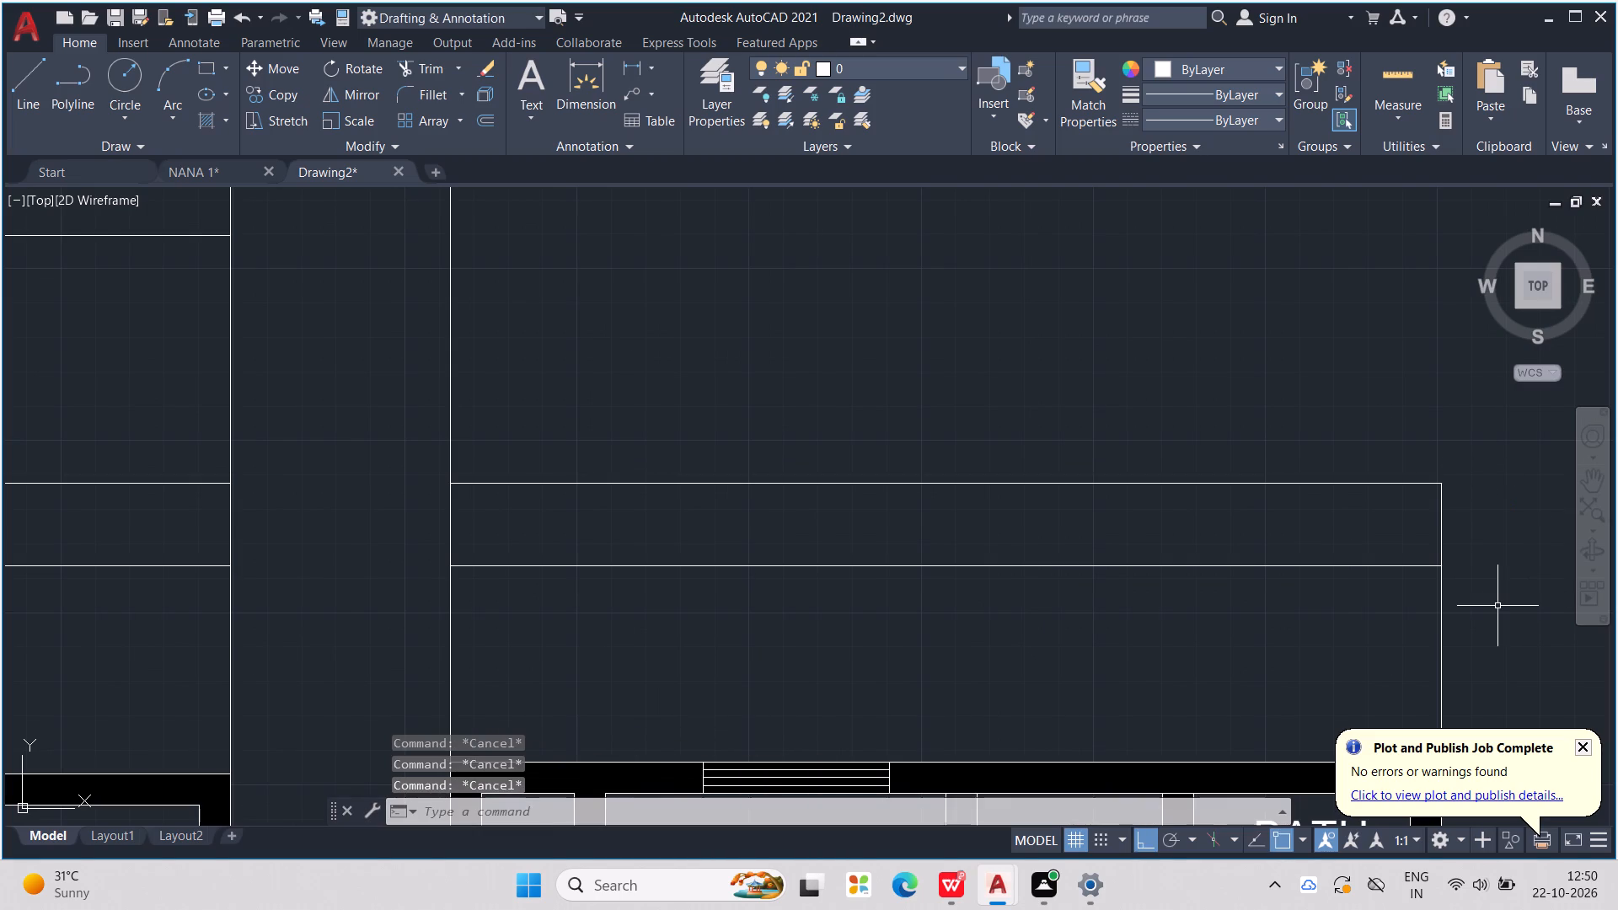
pyautogui.press('Escape')
pyautogui.press('Escape')
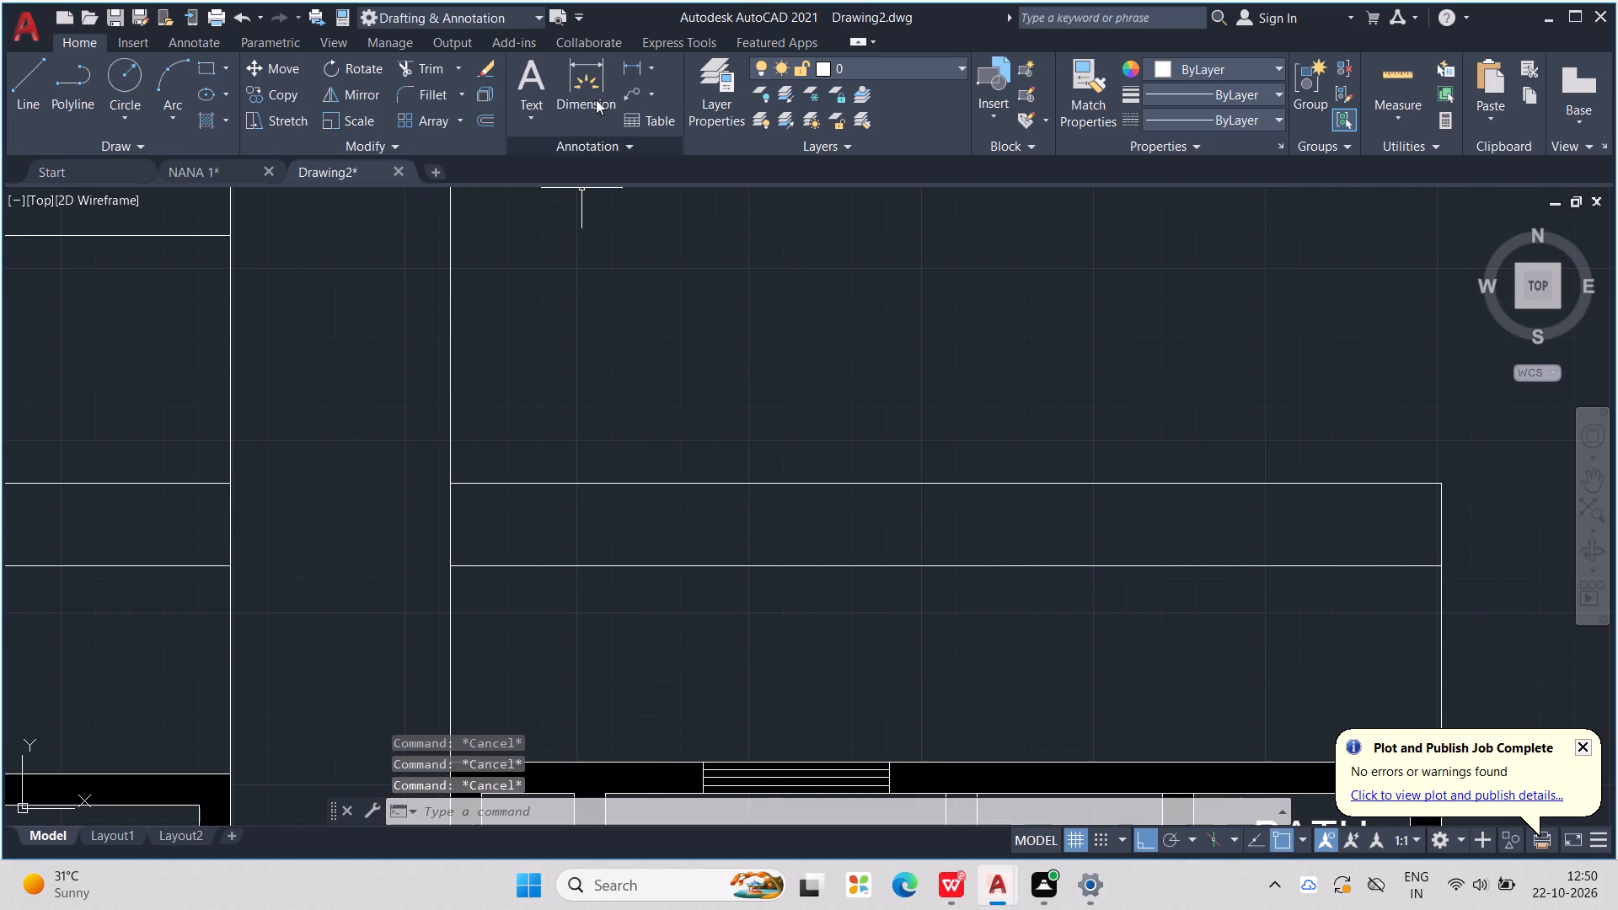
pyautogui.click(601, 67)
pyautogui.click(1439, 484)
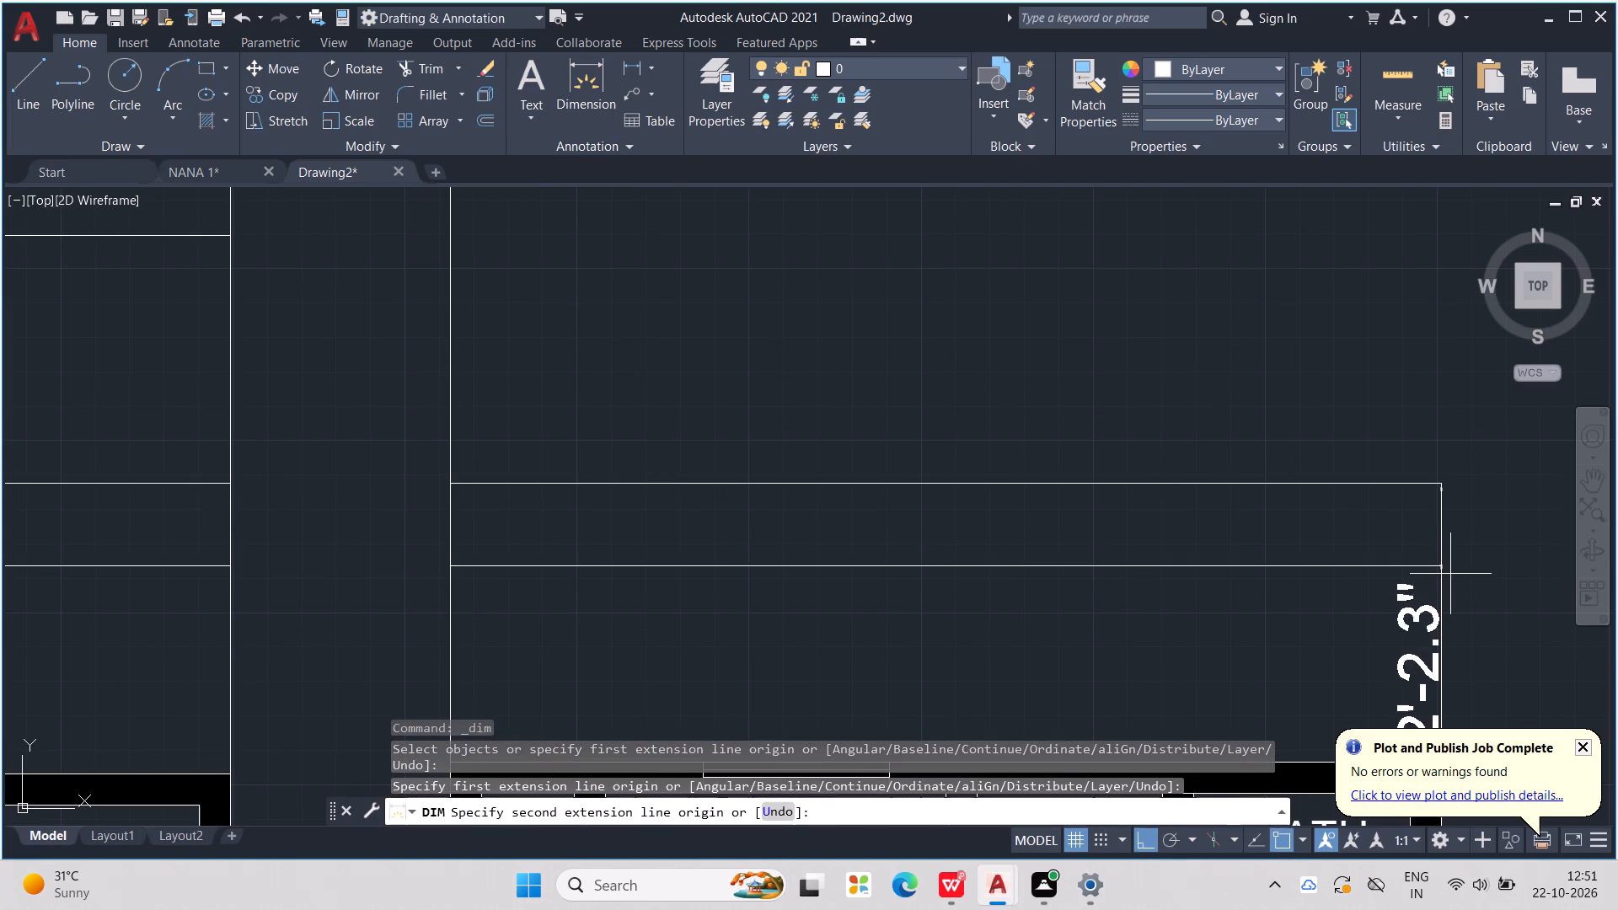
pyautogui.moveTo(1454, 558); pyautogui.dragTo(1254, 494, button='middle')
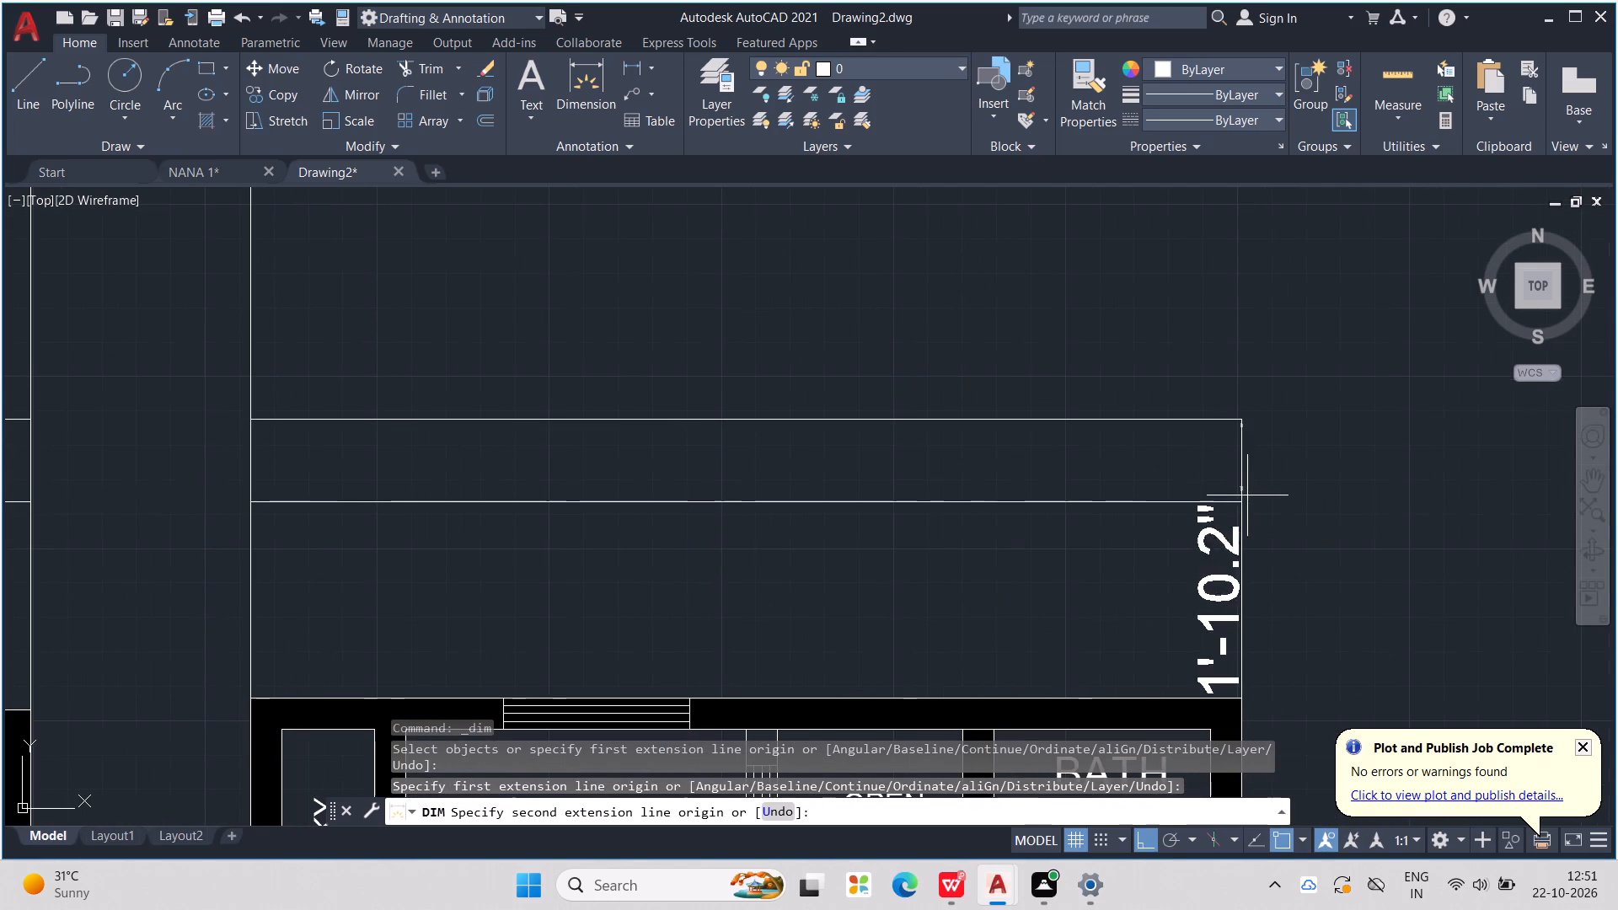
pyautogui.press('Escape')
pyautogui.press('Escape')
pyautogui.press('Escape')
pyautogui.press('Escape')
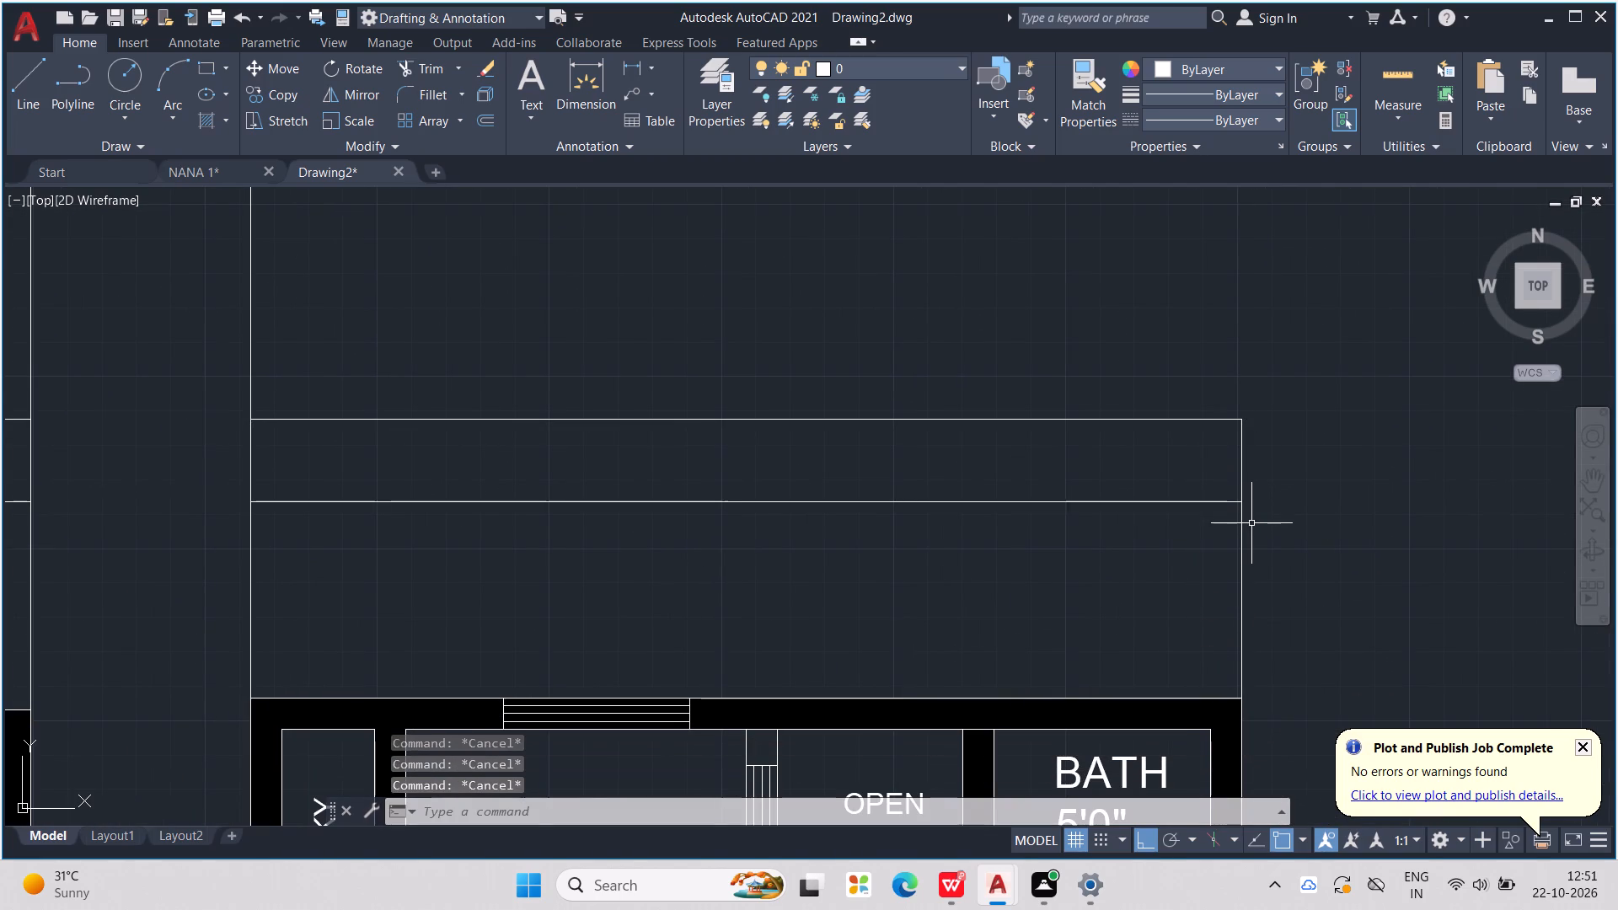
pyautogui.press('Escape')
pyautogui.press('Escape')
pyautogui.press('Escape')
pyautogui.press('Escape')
# Offset the upper horizontal line above the east plan 12' to the north.
pyautogui.write('OFF')
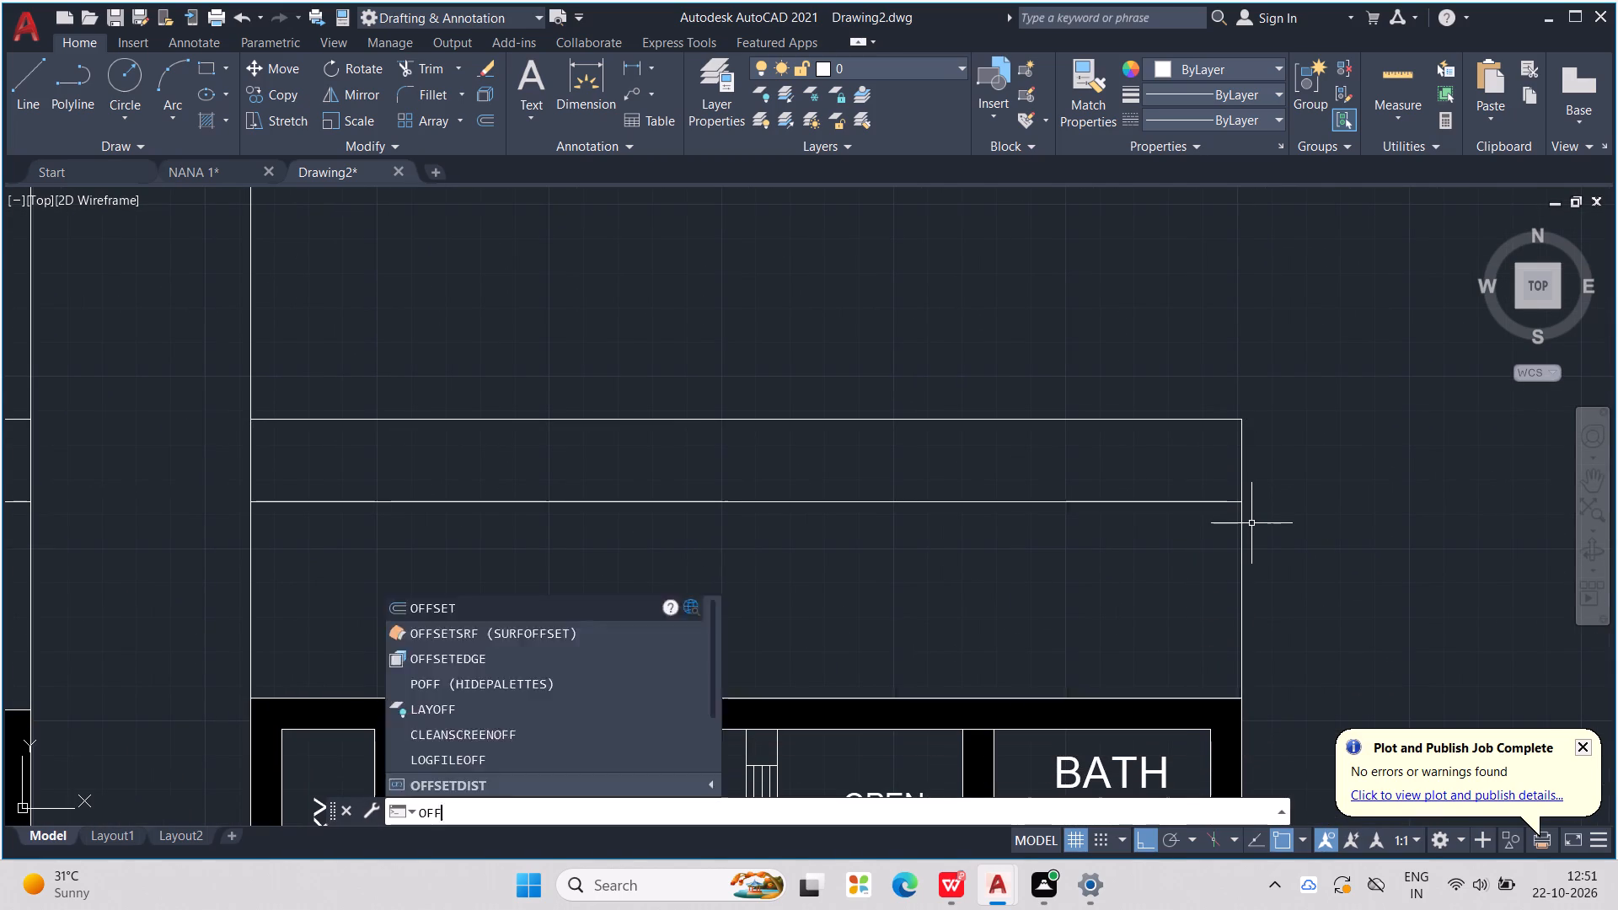
pyautogui.press('Return')
pyautogui.write("12'")
pyautogui.press('Return')
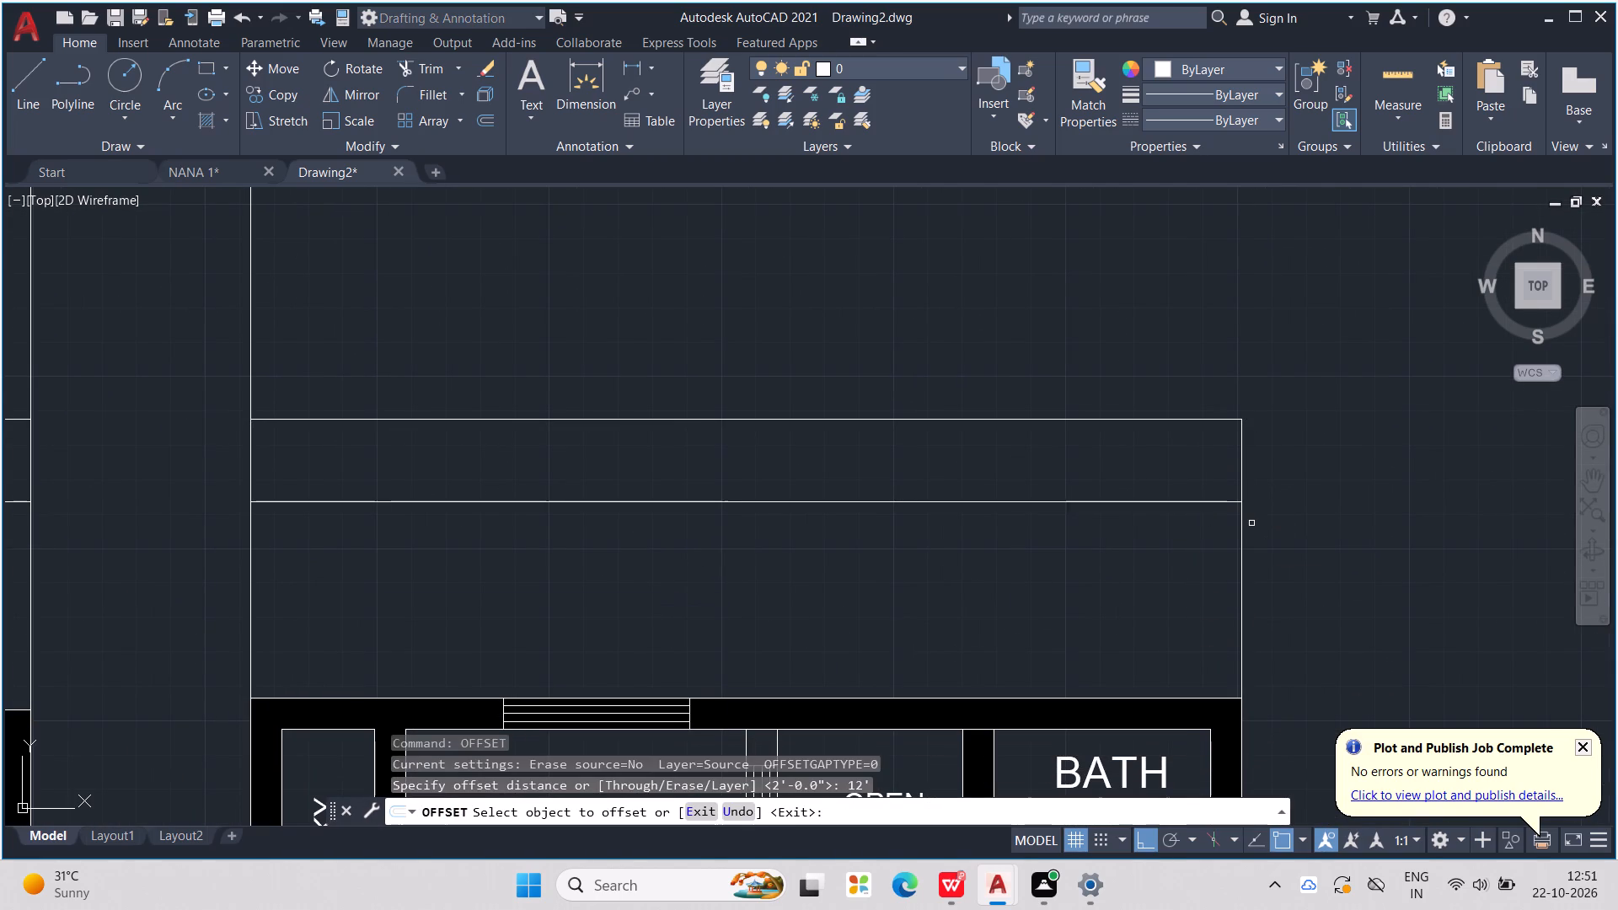
pyautogui.click(960, 420)
pyautogui.scroll(-2, 962, 378)
pyautogui.moveTo(962, 382); pyautogui.dragTo(921, 713, button='middle')
pyautogui.click(873, 570)
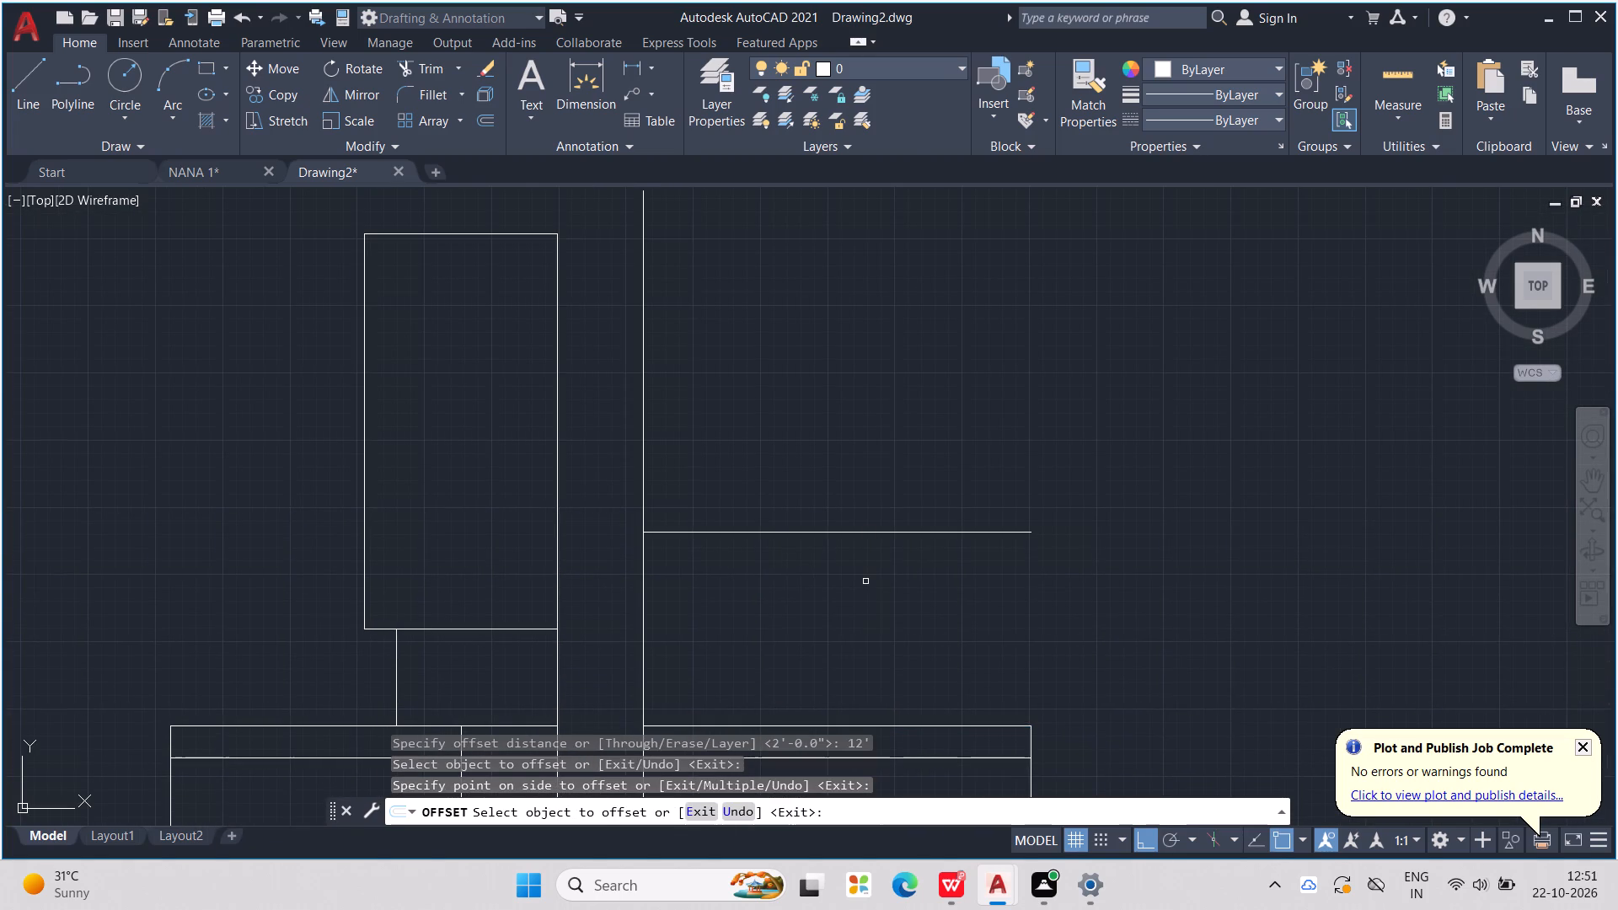
pyautogui.press('Escape')
pyautogui.press('Escape')
pyautogui.press('Escape')
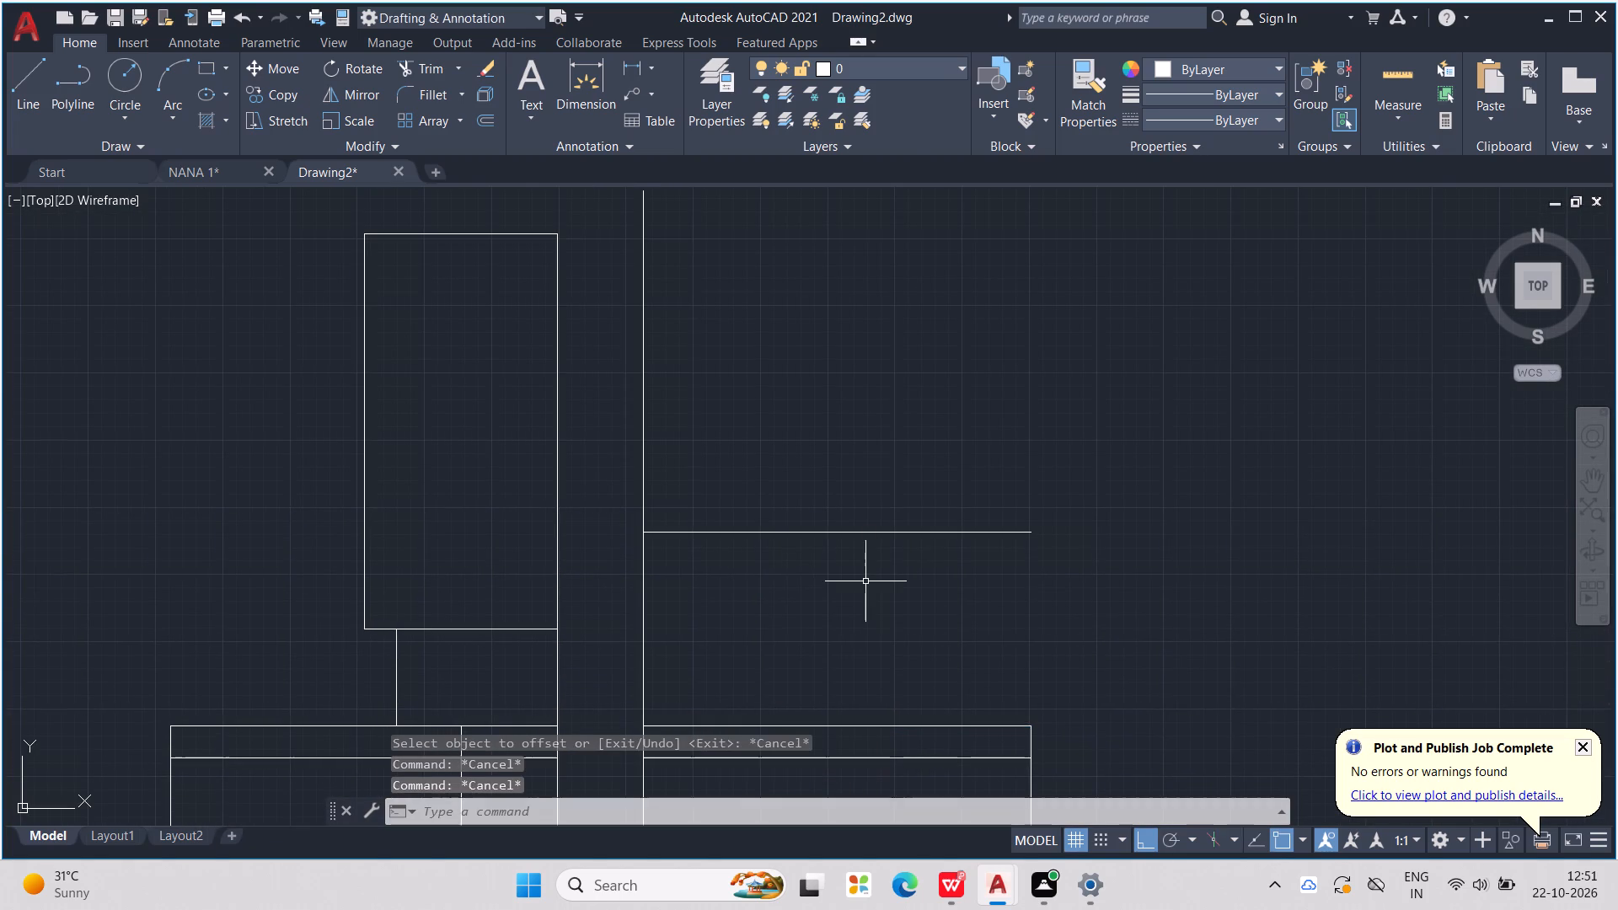
# Offset the new horizontal line above the east plan another 11' to the north.
pyautogui.write('OFF')
pyautogui.press('Return')
pyautogui.write("11'")
pyautogui.press('Return')
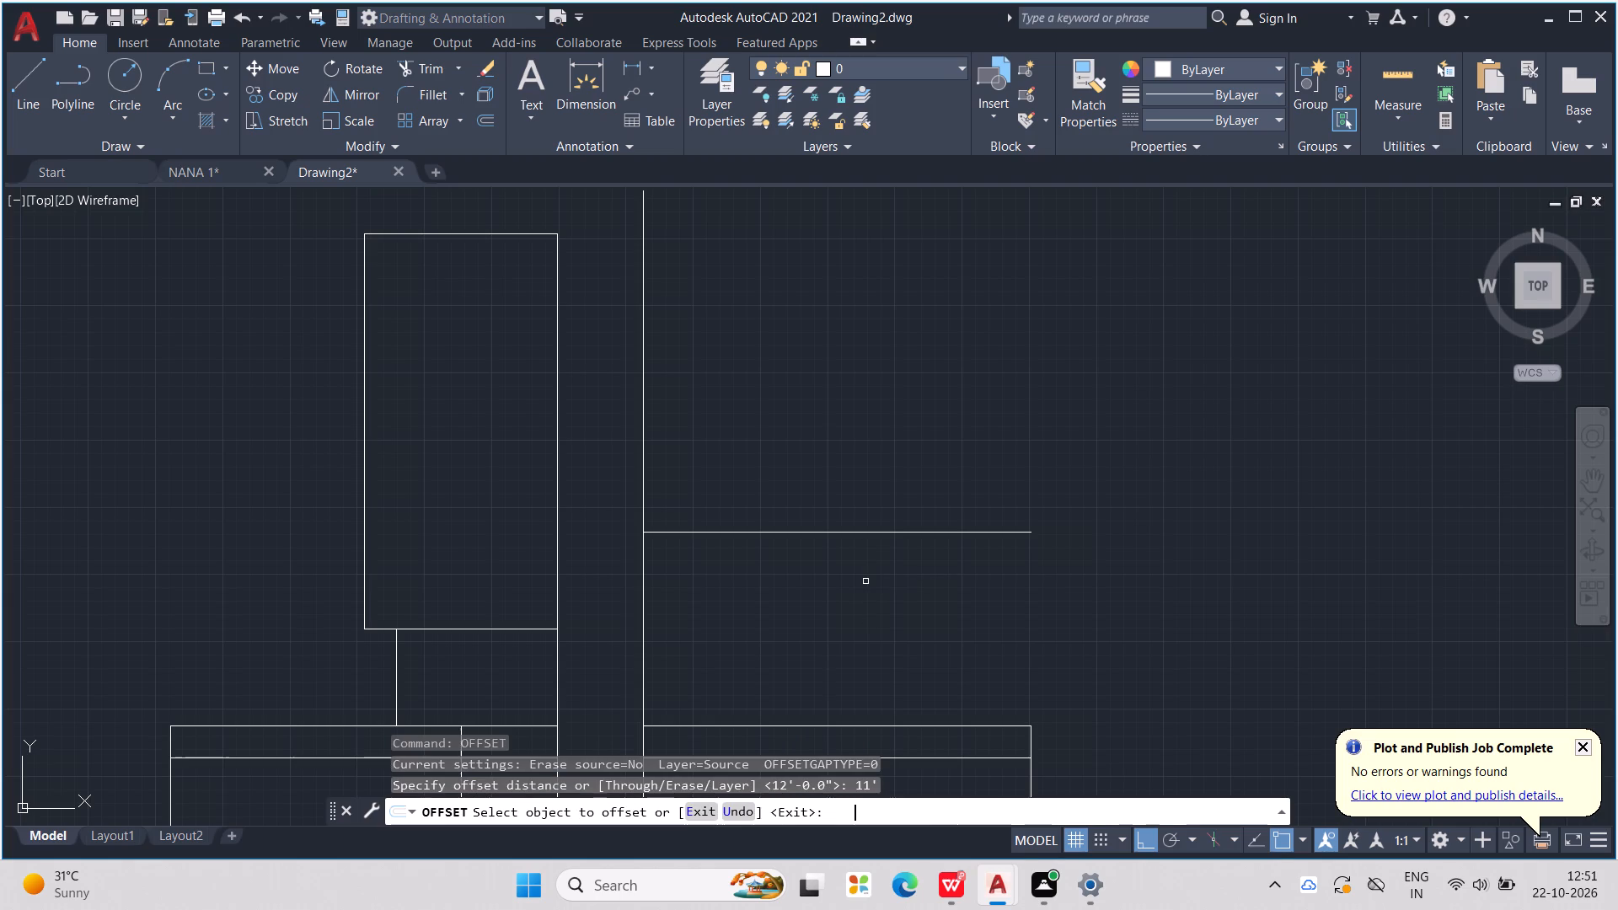
pyautogui.click(811, 534)
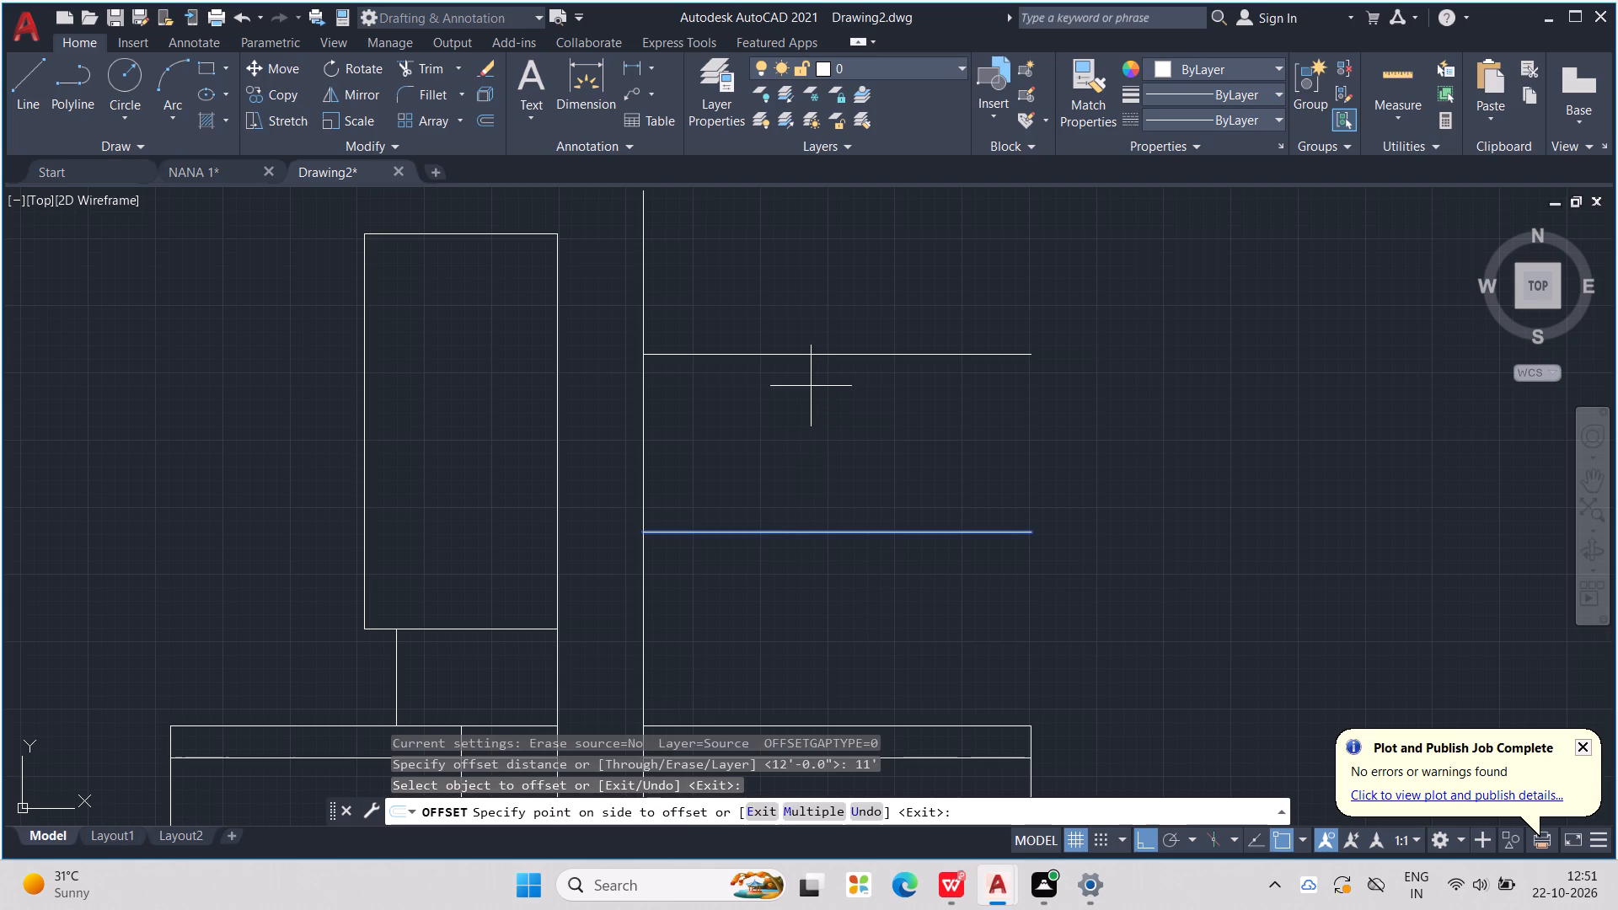
pyautogui.click(803, 318)
pyautogui.moveTo(803, 318); pyautogui.dragTo(681, 587, button='middle')
pyautogui.scroll(-1, 805, 335)
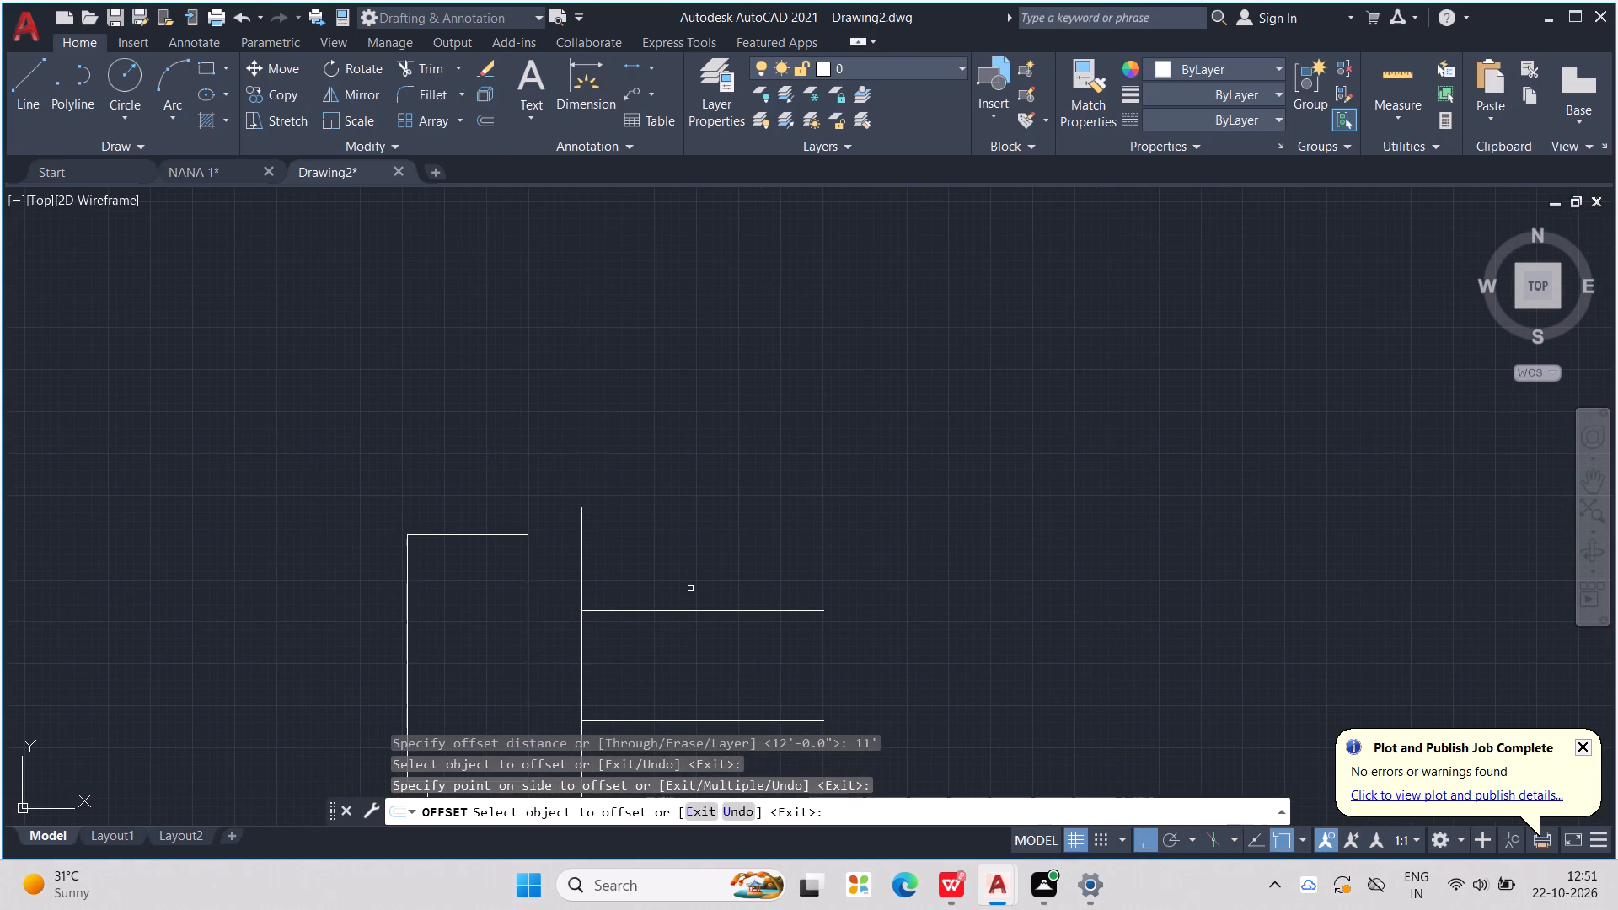
pyautogui.press('Escape')
pyautogui.press('Escape')
pyautogui.press('Escape')
pyautogui.press('Escape')
pyautogui.press('Escape')
pyautogui.press('Escape')
pyautogui.press('Escape')
pyautogui.press('Escape')
pyautogui.press('Escape')
pyautogui.press('Escape')
pyautogui.press('Escape')
pyautogui.press('Escape')
pyautogui.press('Escape')
pyautogui.press('Escape')
pyautogui.press('Escape')
pyautogui.press('Escape')
# Offset the topmost horizontal line above the east plan 3' to the north.
pyautogui.write('OFF')
pyautogui.press('Return')
pyautogui.write("3'")
pyautogui.press('Return')
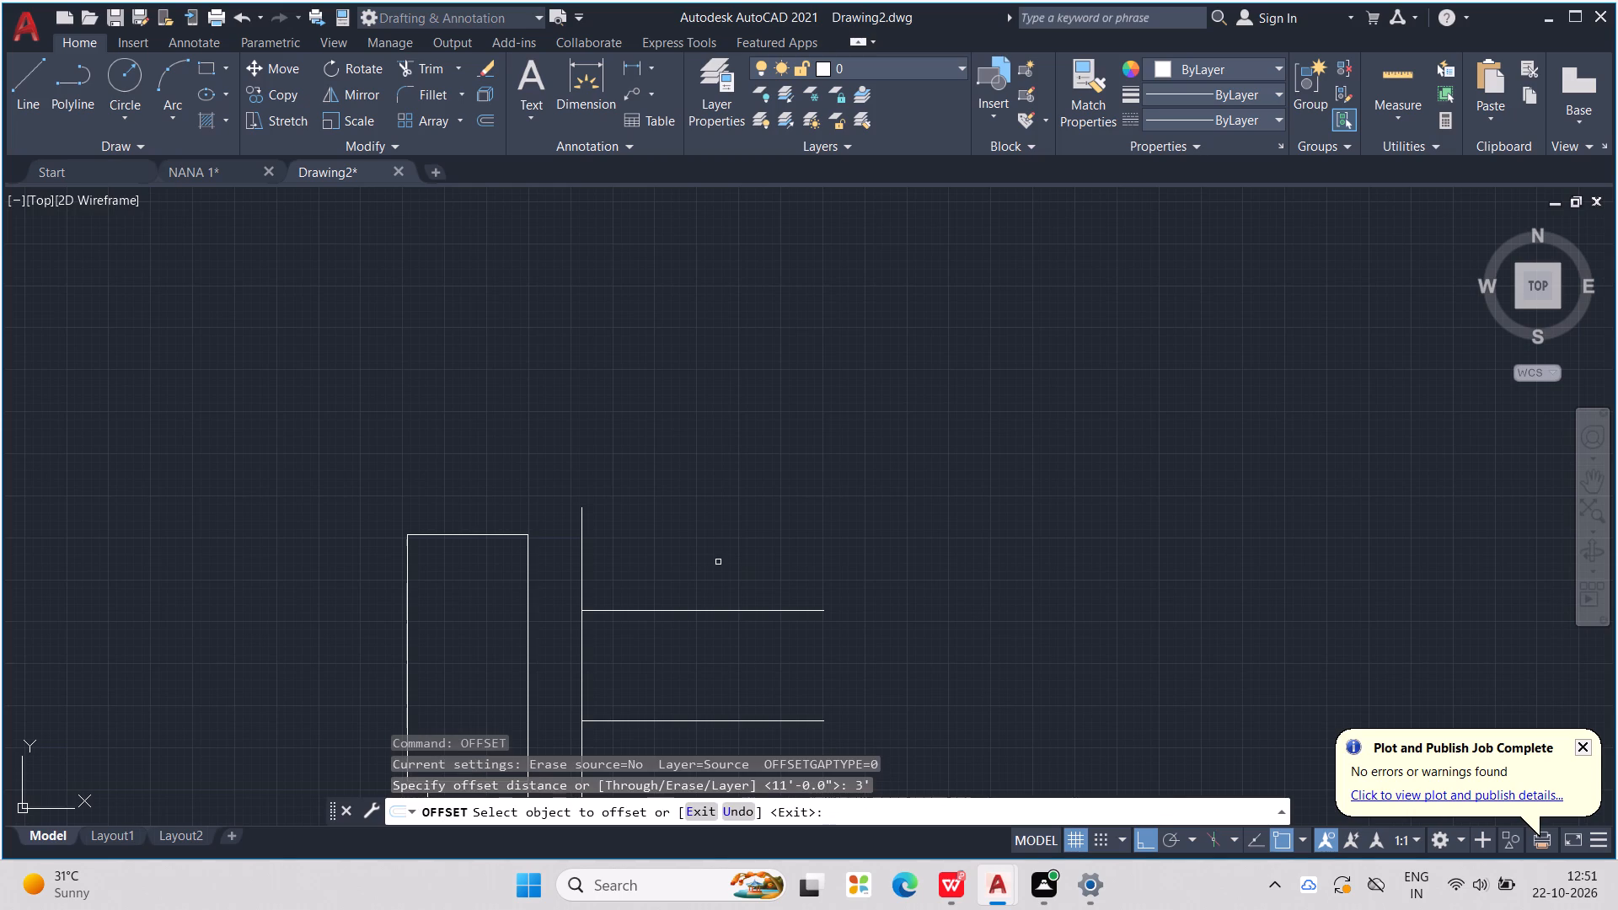
pyautogui.click(650, 609)
pyautogui.click(662, 543)
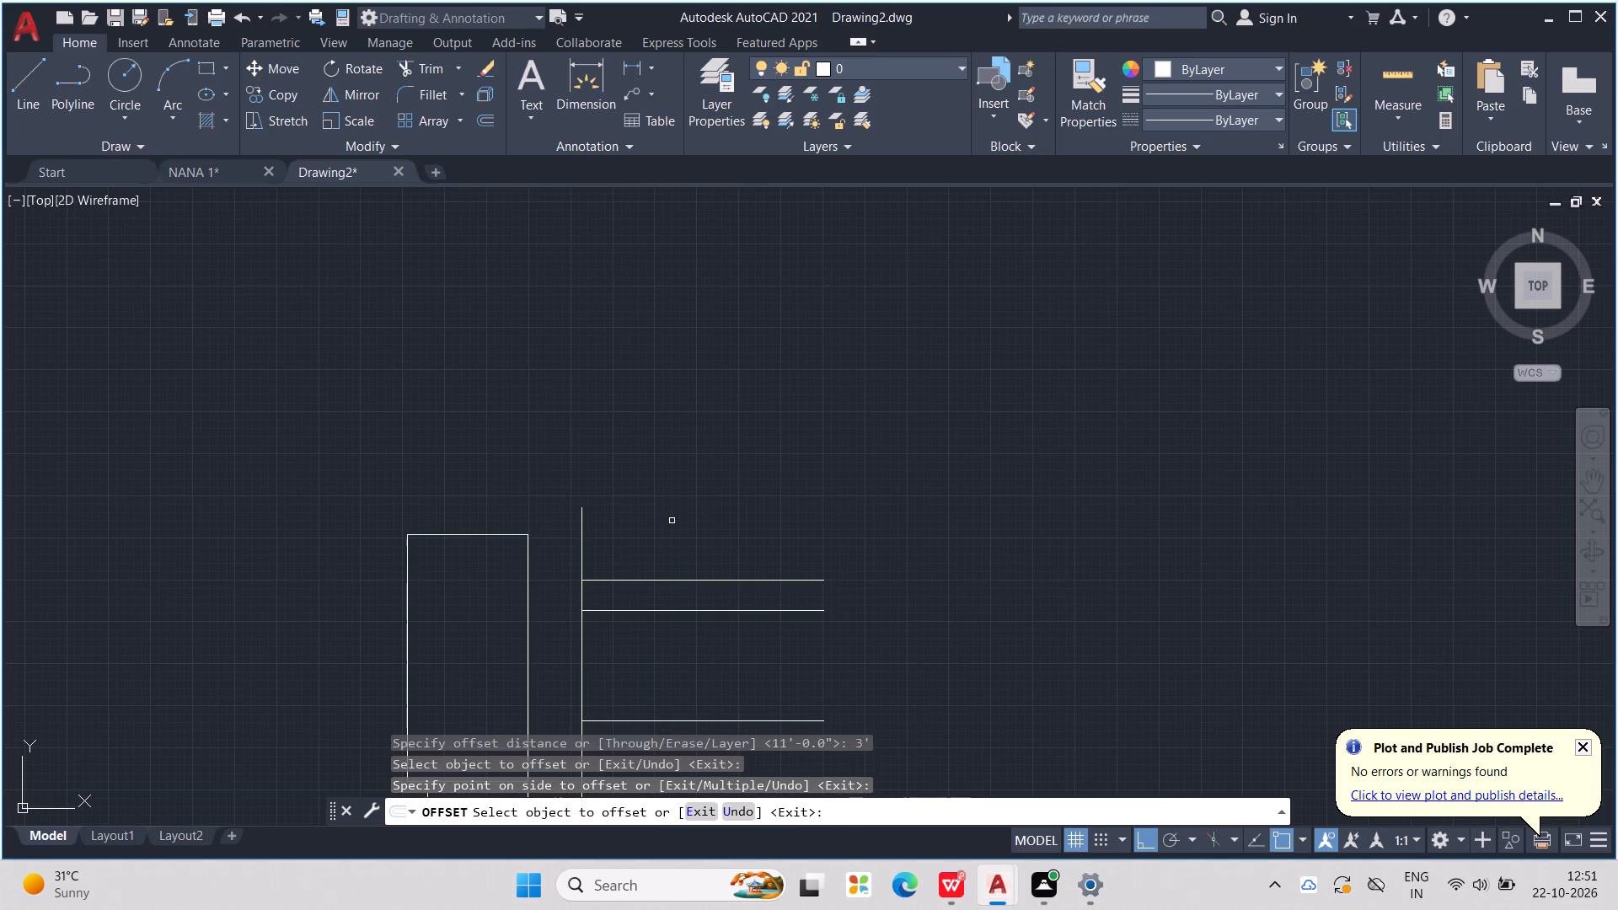
pyautogui.press('Escape')
pyautogui.press('Escape')
# Trim the part of the east elevation's west vertical that extends above its topmost horizontal line.
pyautogui.write('TR')
pyautogui.press('Return')
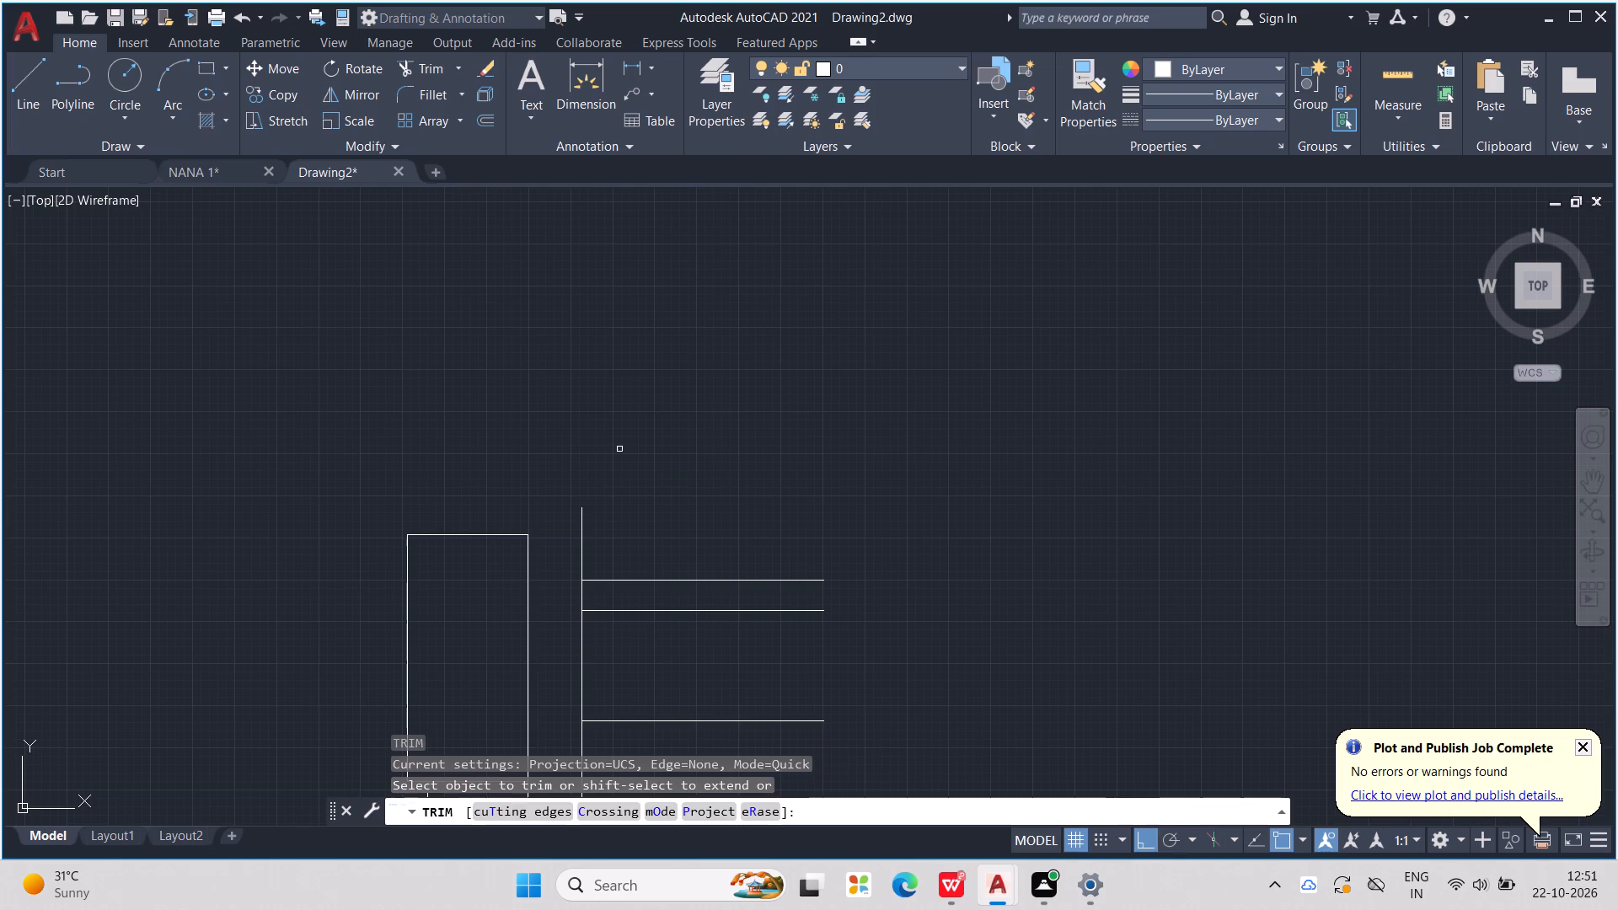
pyautogui.moveTo(615, 447); pyautogui.dragTo(579, 549)
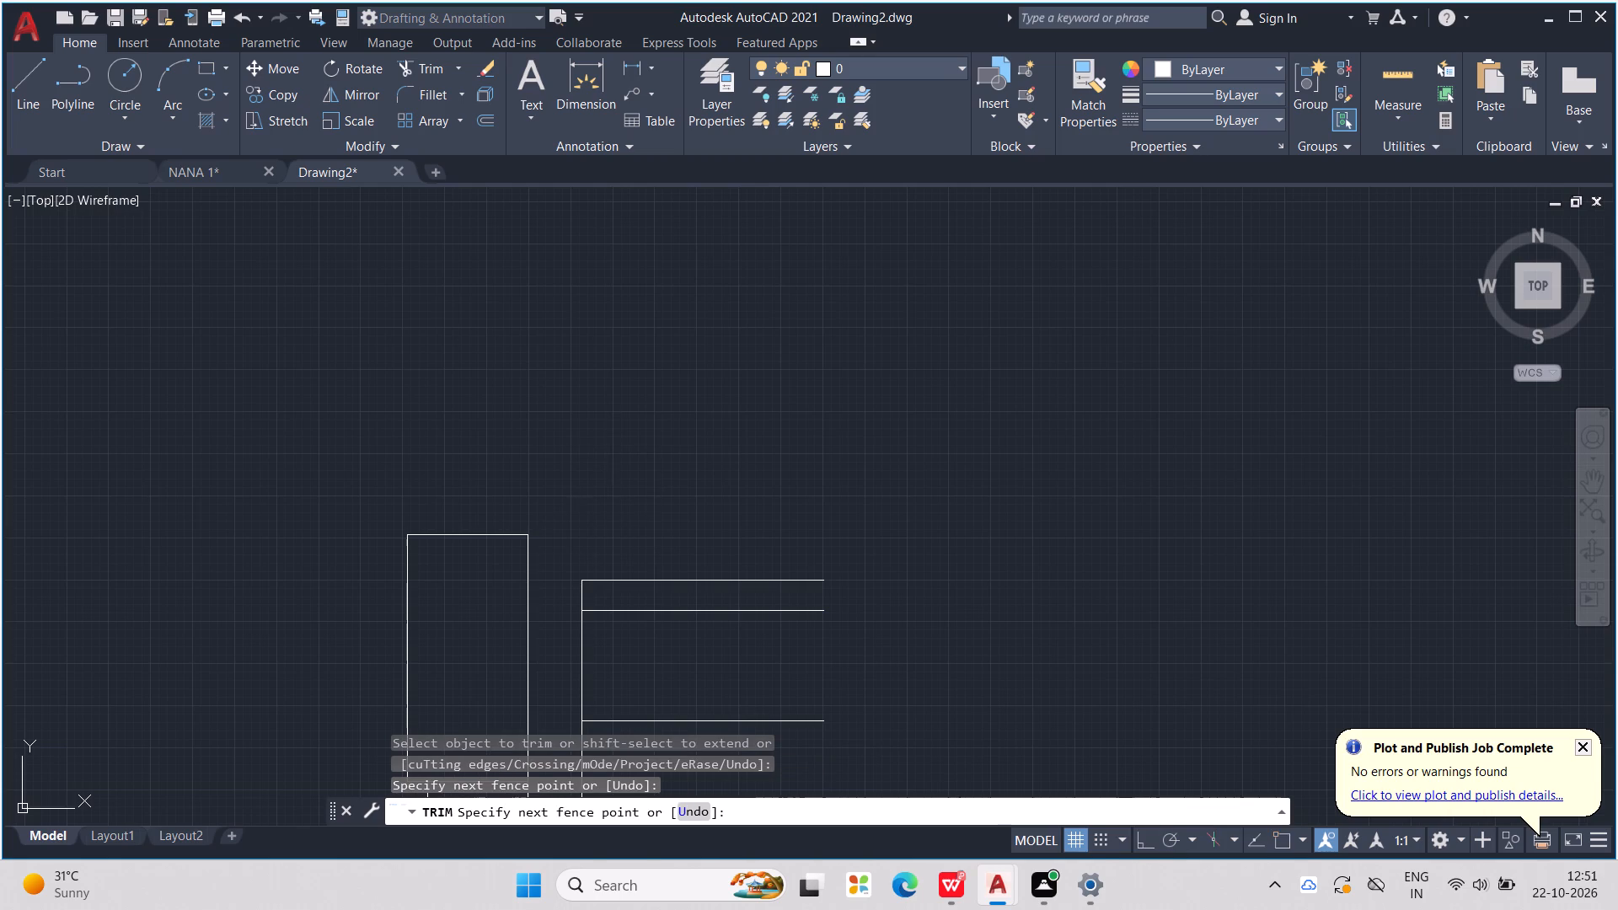
pyautogui.scroll(-1, 717, 483)
pyautogui.moveTo(782, 504); pyautogui.dragTo(753, 440, button='middle')
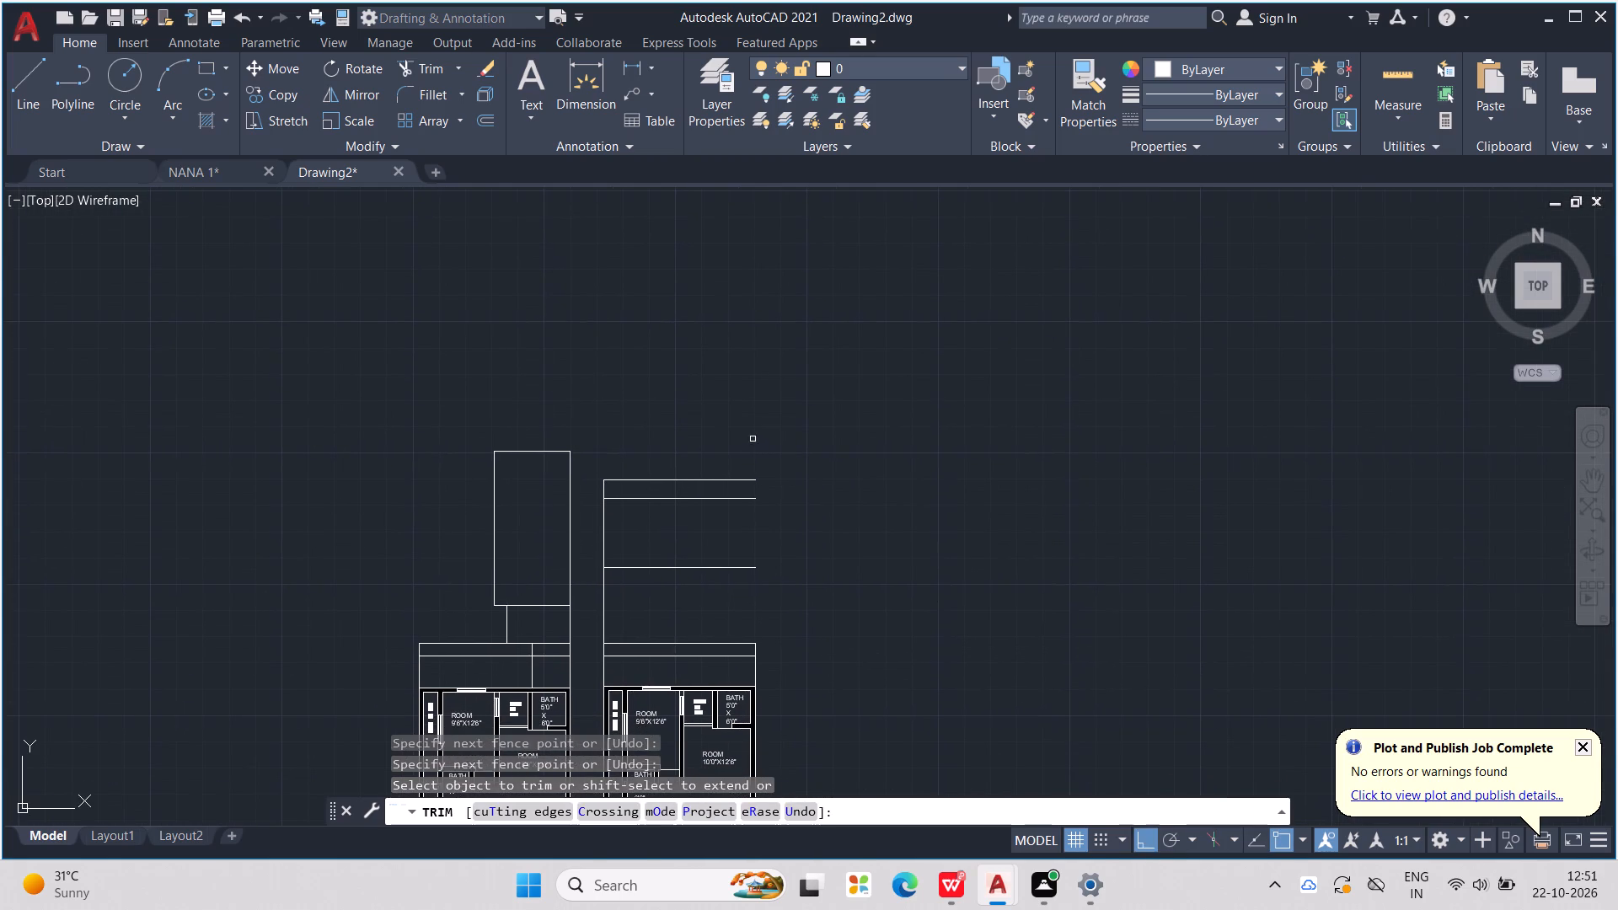
pyautogui.press('Escape')
pyautogui.press('Escape')
pyautogui.press('Escape')
pyautogui.press('Escape')
pyautogui.press('Escape')
# Draw the east elevation's east vertical line from its lower horizontal lines up to the end of the topmost horizontal line.
pyautogui.press('l')
pyautogui.press('Return')
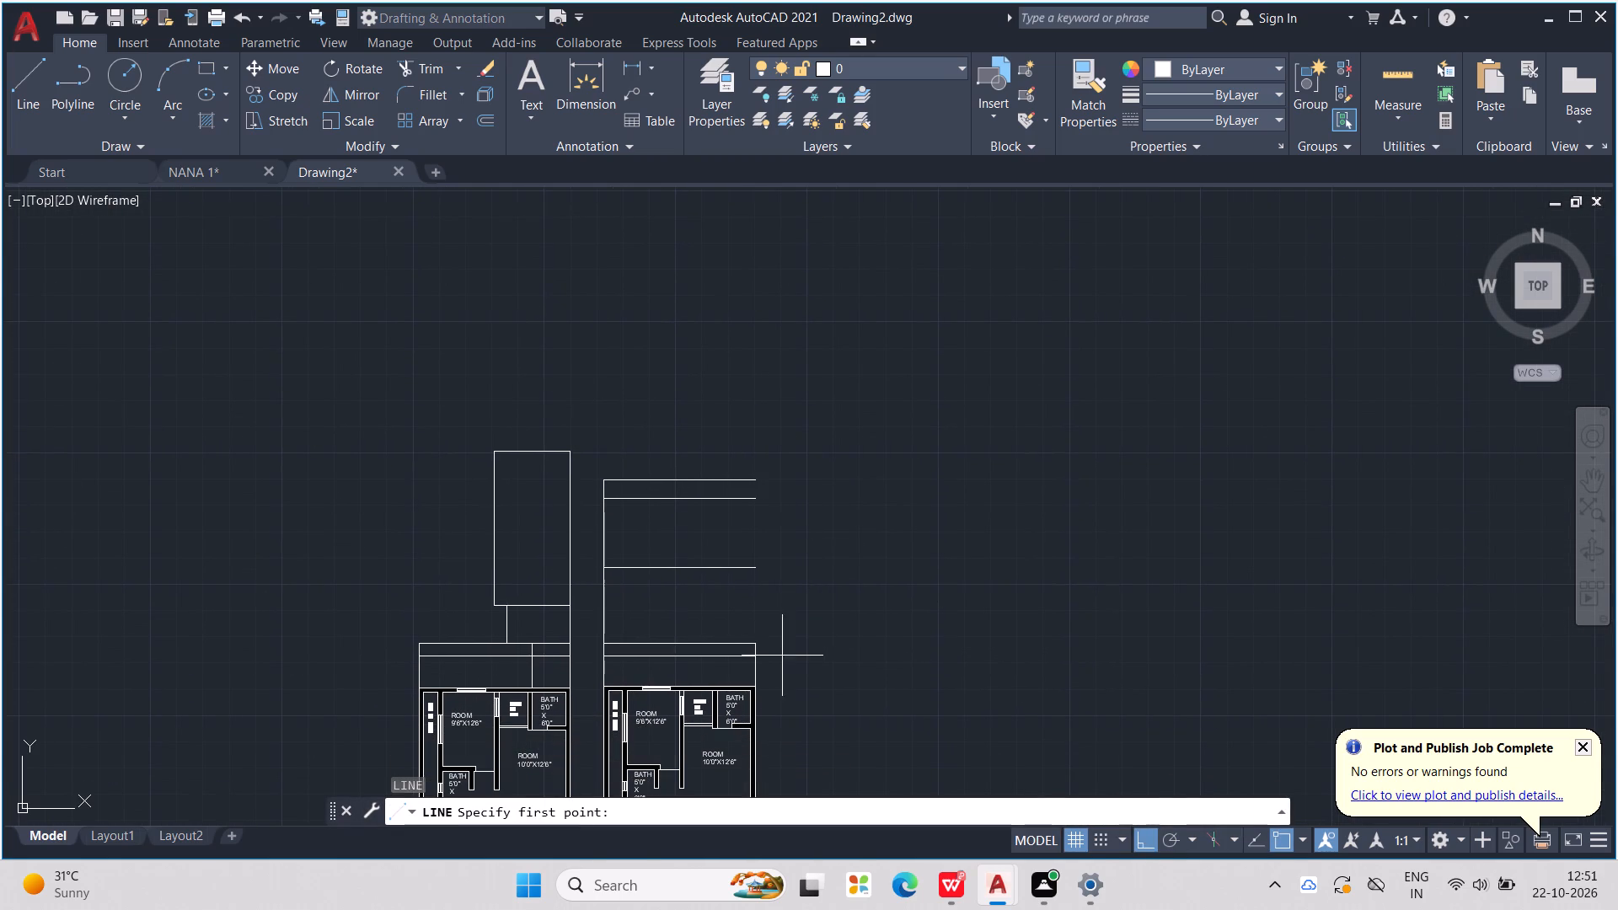
pyautogui.scroll(2, 752, 656)
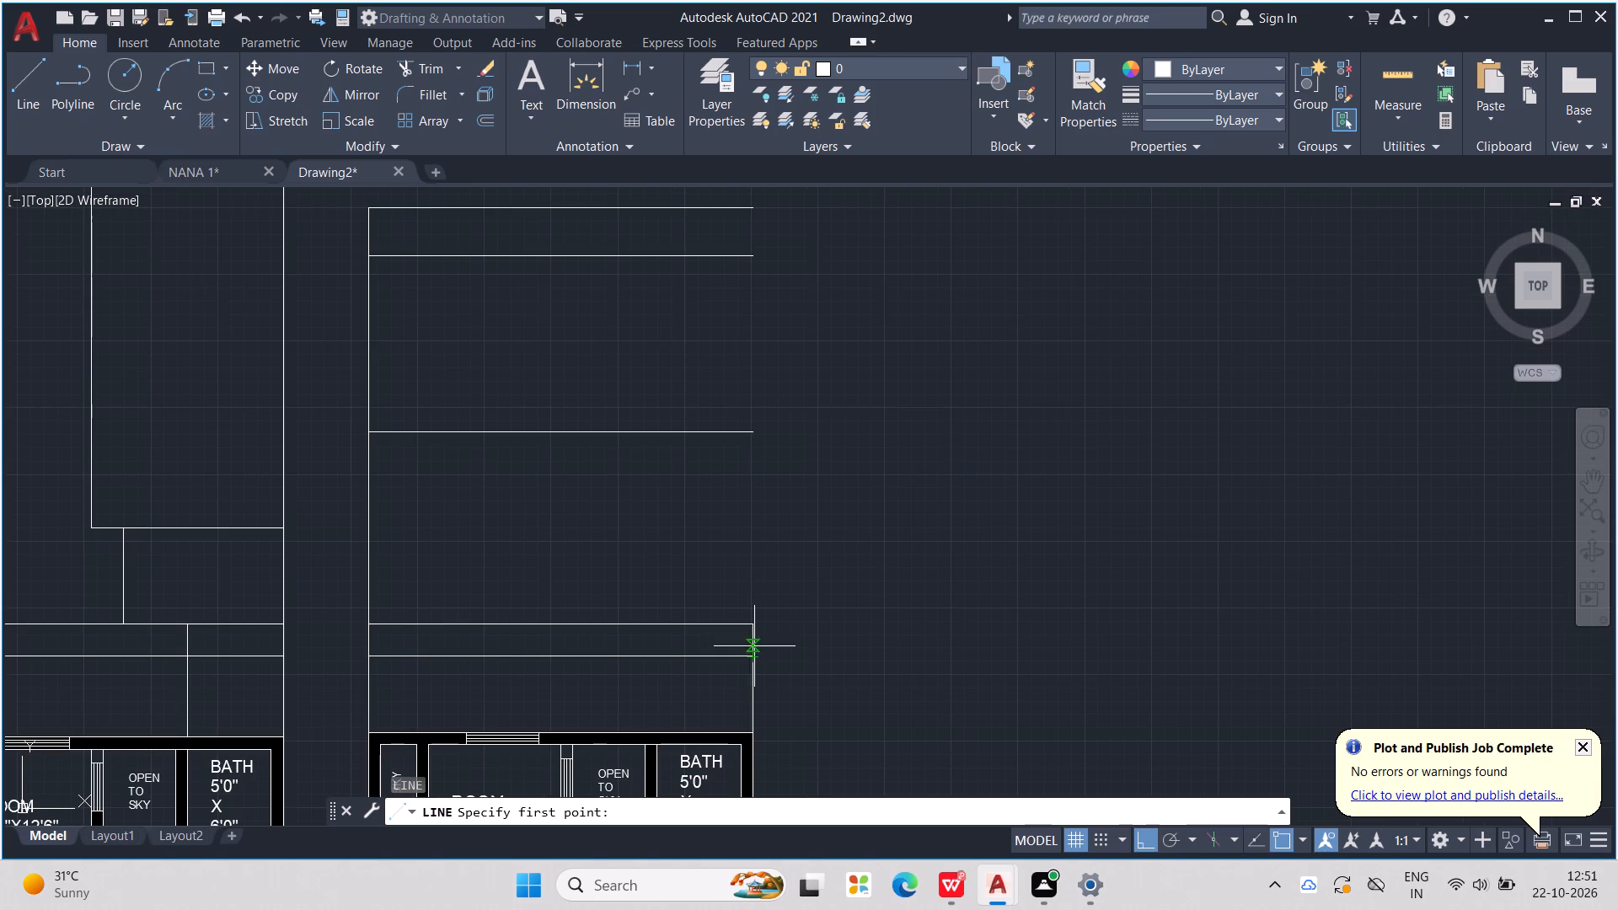
pyautogui.click(748, 624)
pyautogui.moveTo(745, 324); pyautogui.dragTo(790, 517, button='middle')
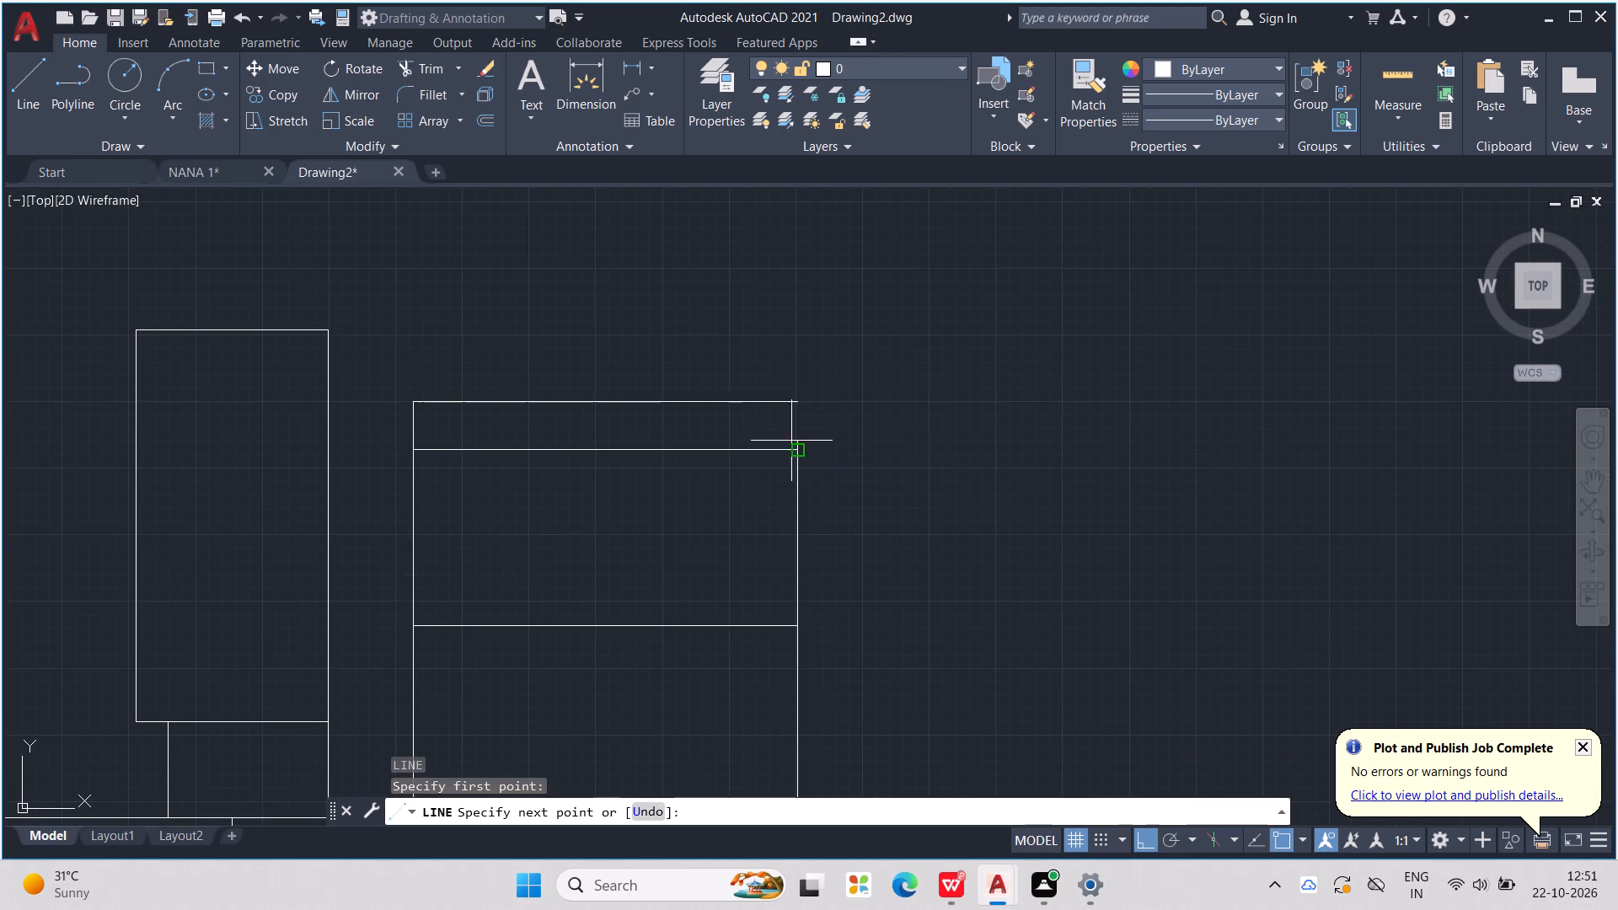
pyautogui.click(792, 408)
pyautogui.press('Escape')
pyautogui.scroll(-3, 803, 376)
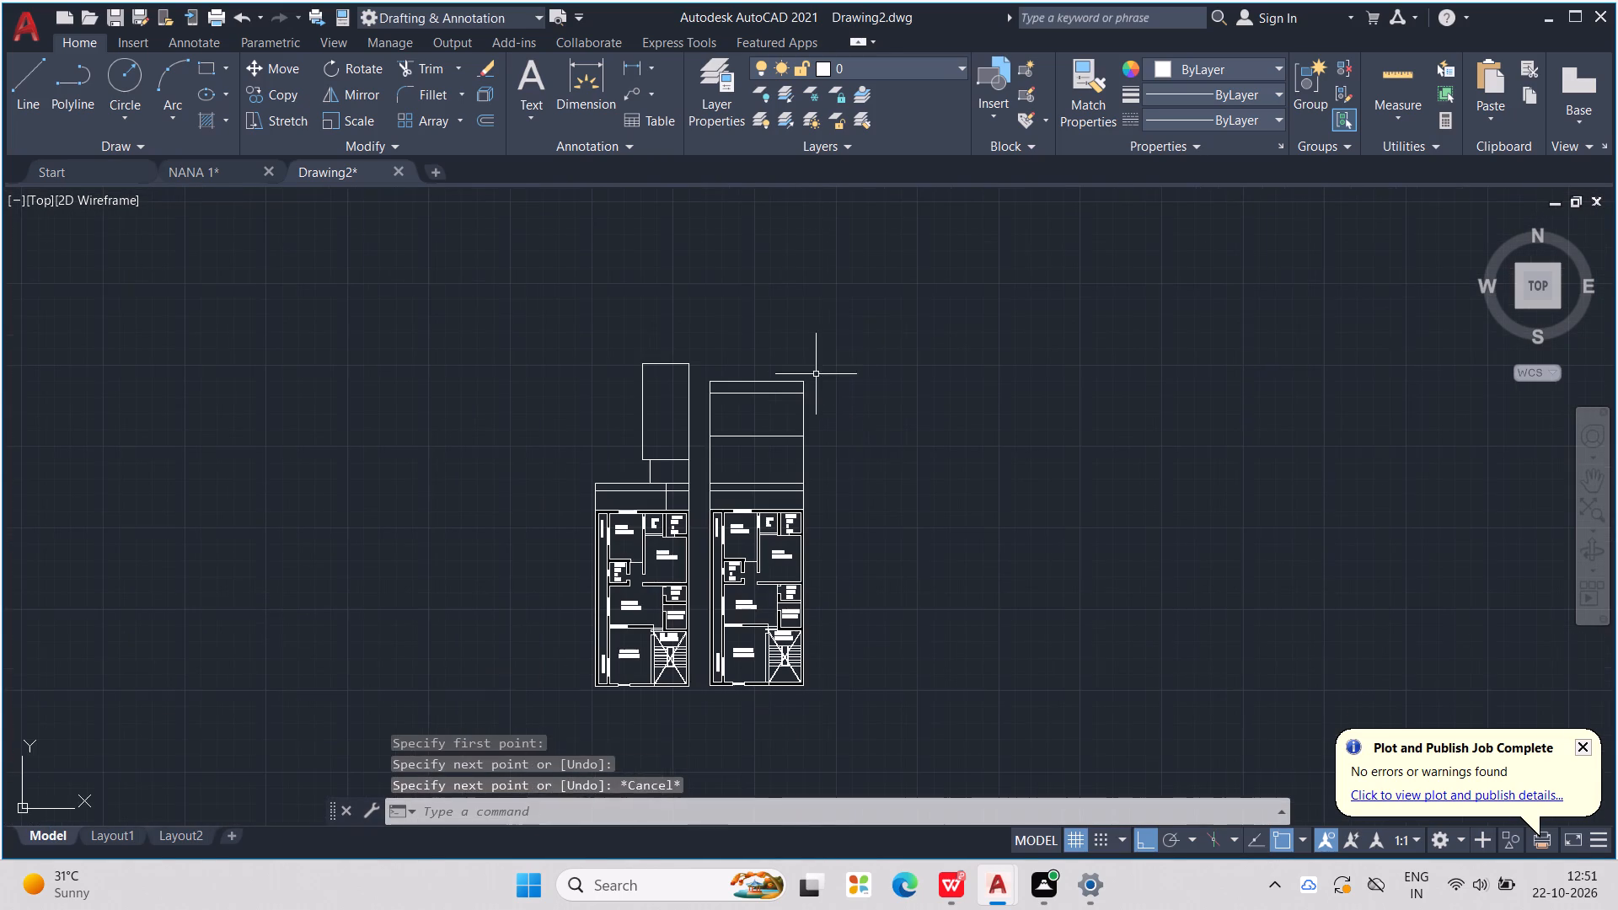
pyautogui.press('Escape')
pyautogui.press('Escape')
pyautogui.press('Escape')
# Trim away the vertical projection lines between both plans and the lowest horizontal line of each elevation above them.
pyautogui.press('t')
pyautogui.press('r')
pyautogui.press('Return')
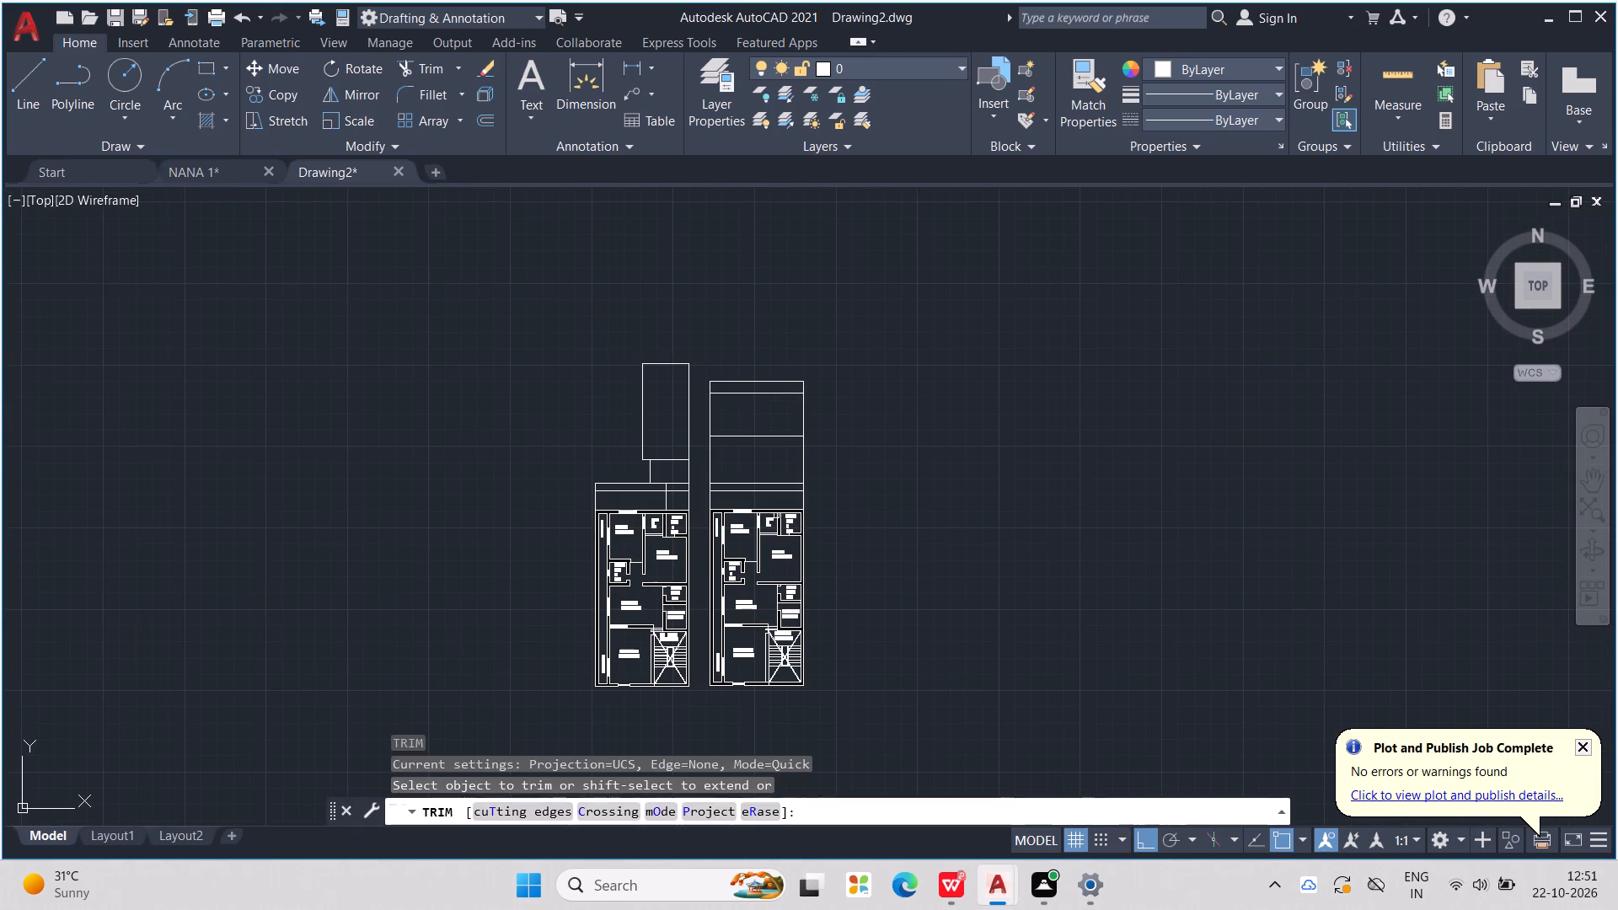
pyautogui.scroll(3, 716, 521)
pyautogui.moveTo(696, 477); pyautogui.dragTo(1144, 467)
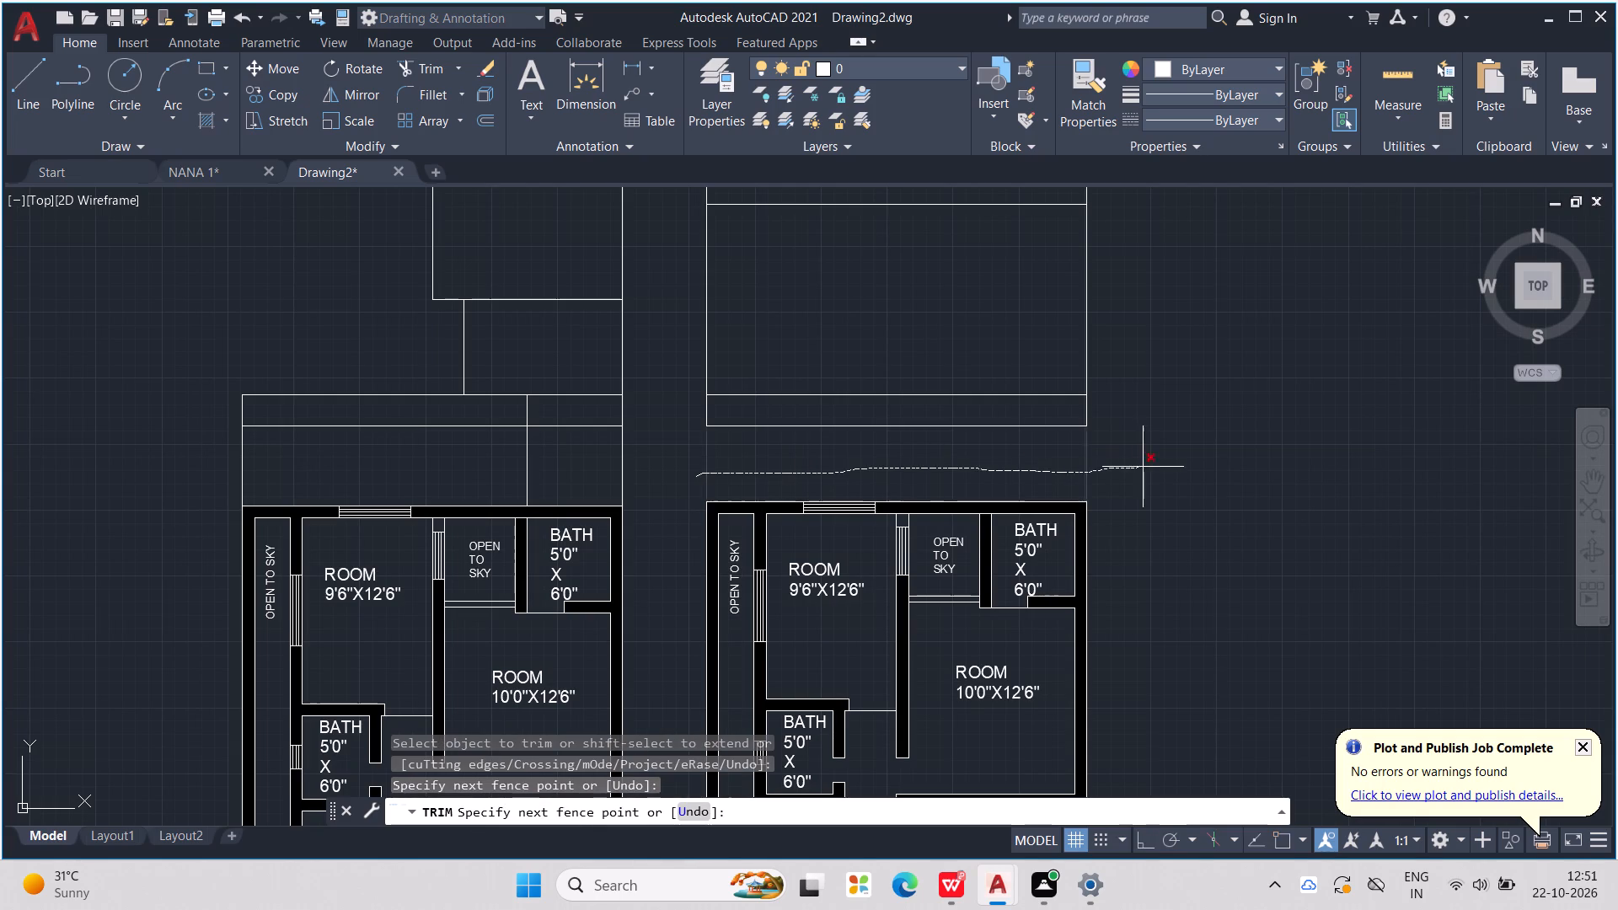
pyautogui.moveTo(961, 490); pyautogui.dragTo(525, 470)
pyautogui.moveTo(593, 466); pyautogui.dragTo(758, 488, button='middle')
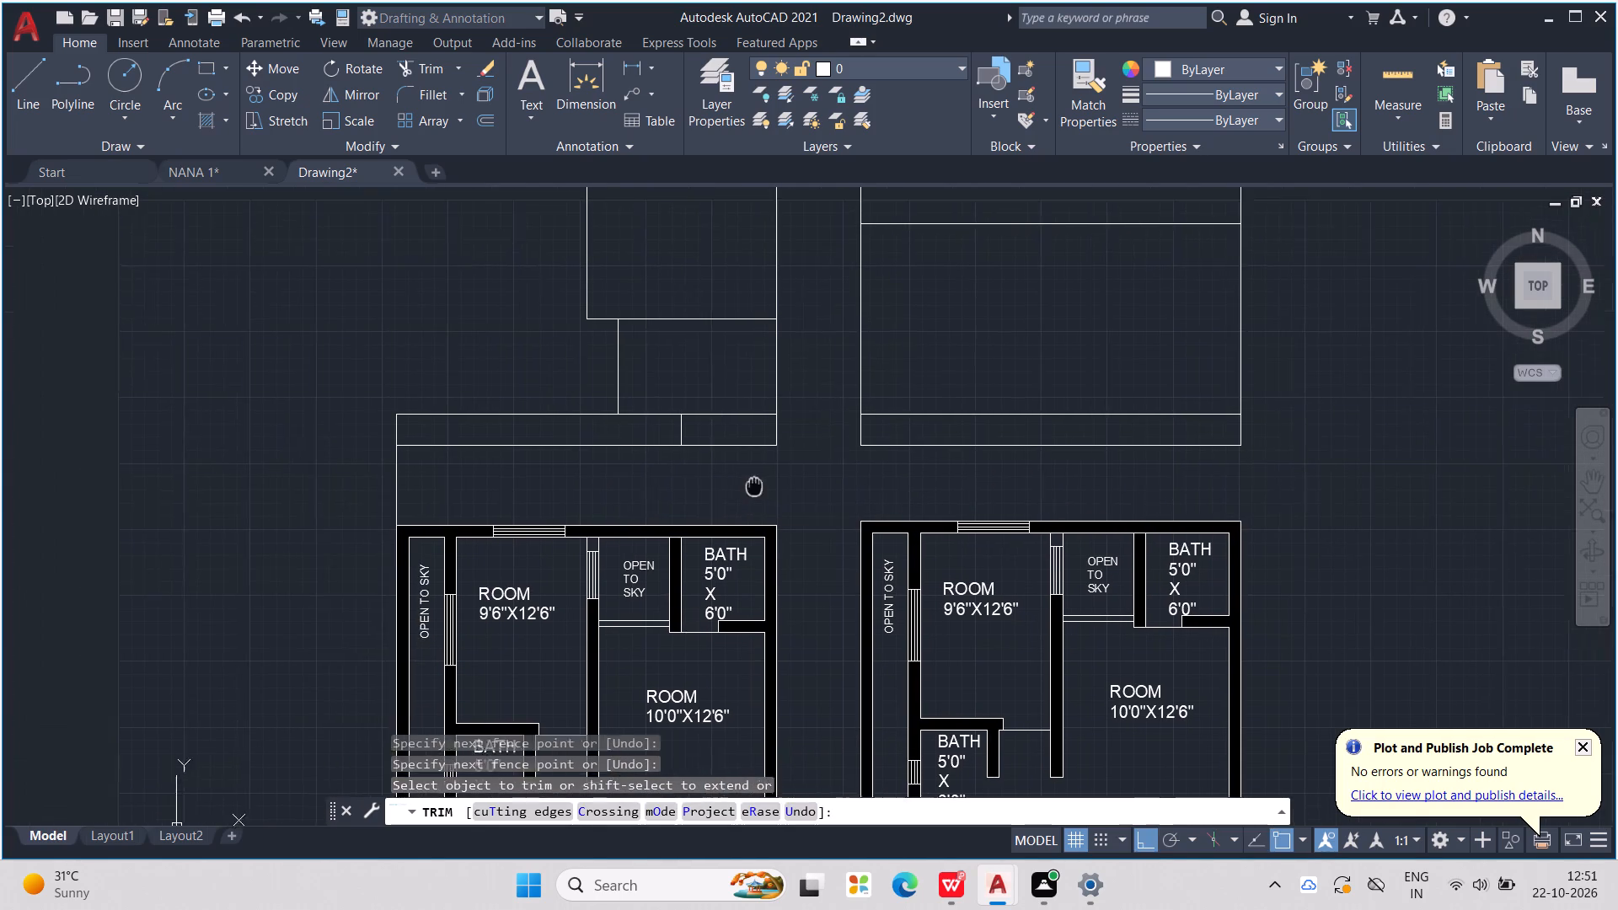
pyautogui.moveTo(758, 488); pyautogui.dragTo(771, 489, button='middle')
pyautogui.moveTo(790, 489); pyautogui.dragTo(322, 493)
pyautogui.scroll(-3, 323, 490)
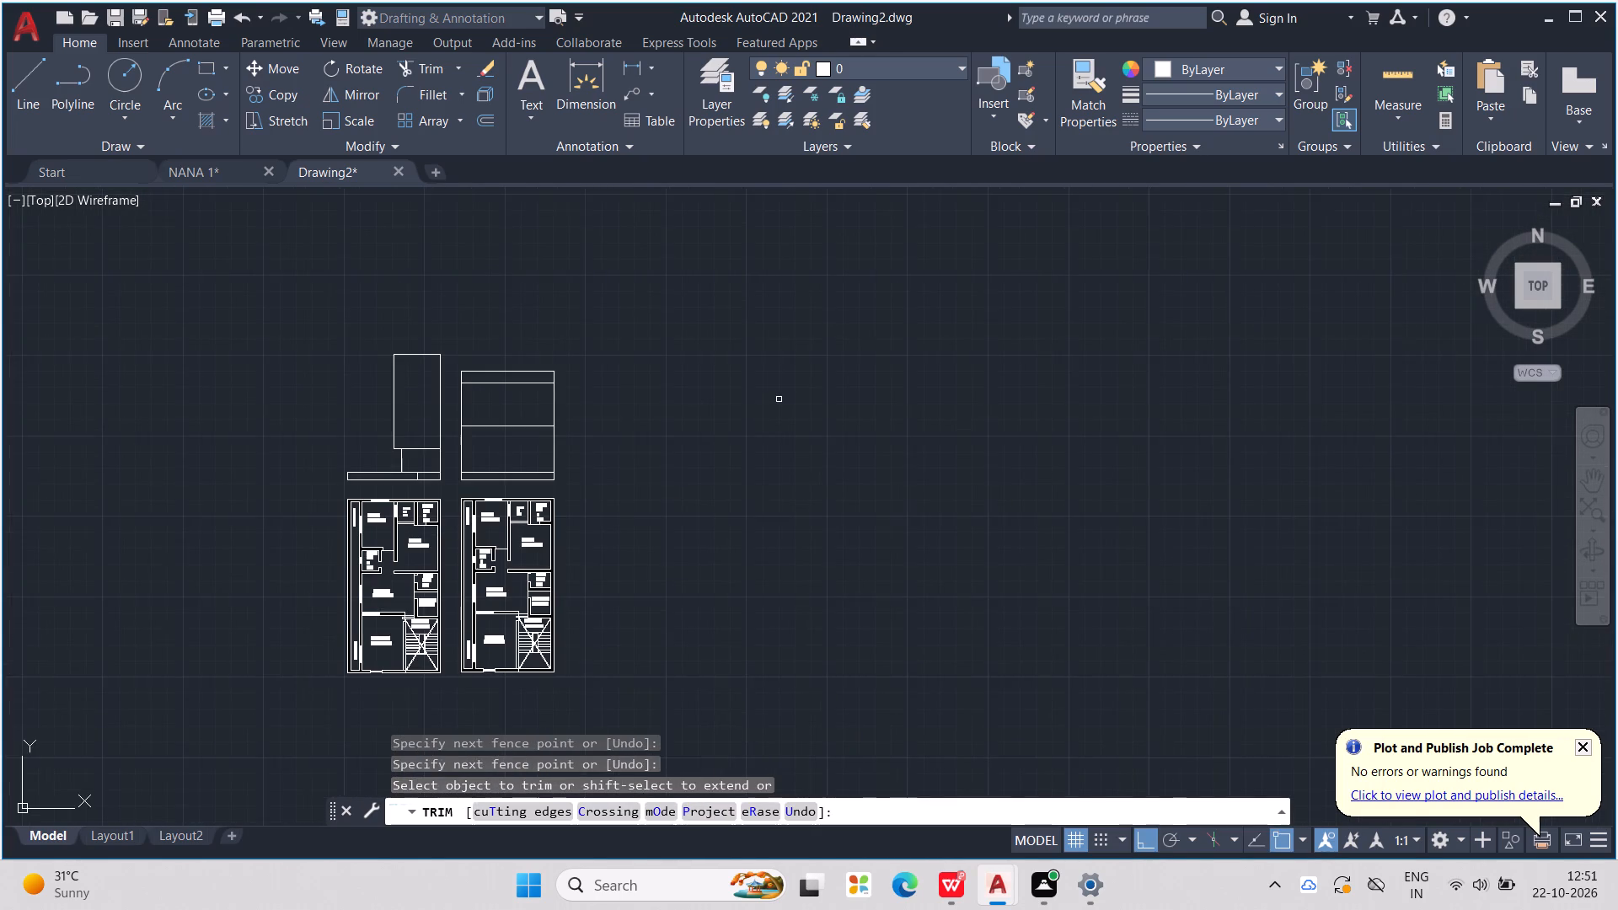
pyautogui.moveTo(785, 400); pyautogui.dragTo(996, 491, button='middle')
pyautogui.press('Escape')
pyautogui.press('Escape')
pyautogui.press('Escape')
pyautogui.press('Escape')
pyautogui.press('Escape')
pyautogui.press('Escape')
pyautogui.press('Escape')
pyautogui.press('Escape')
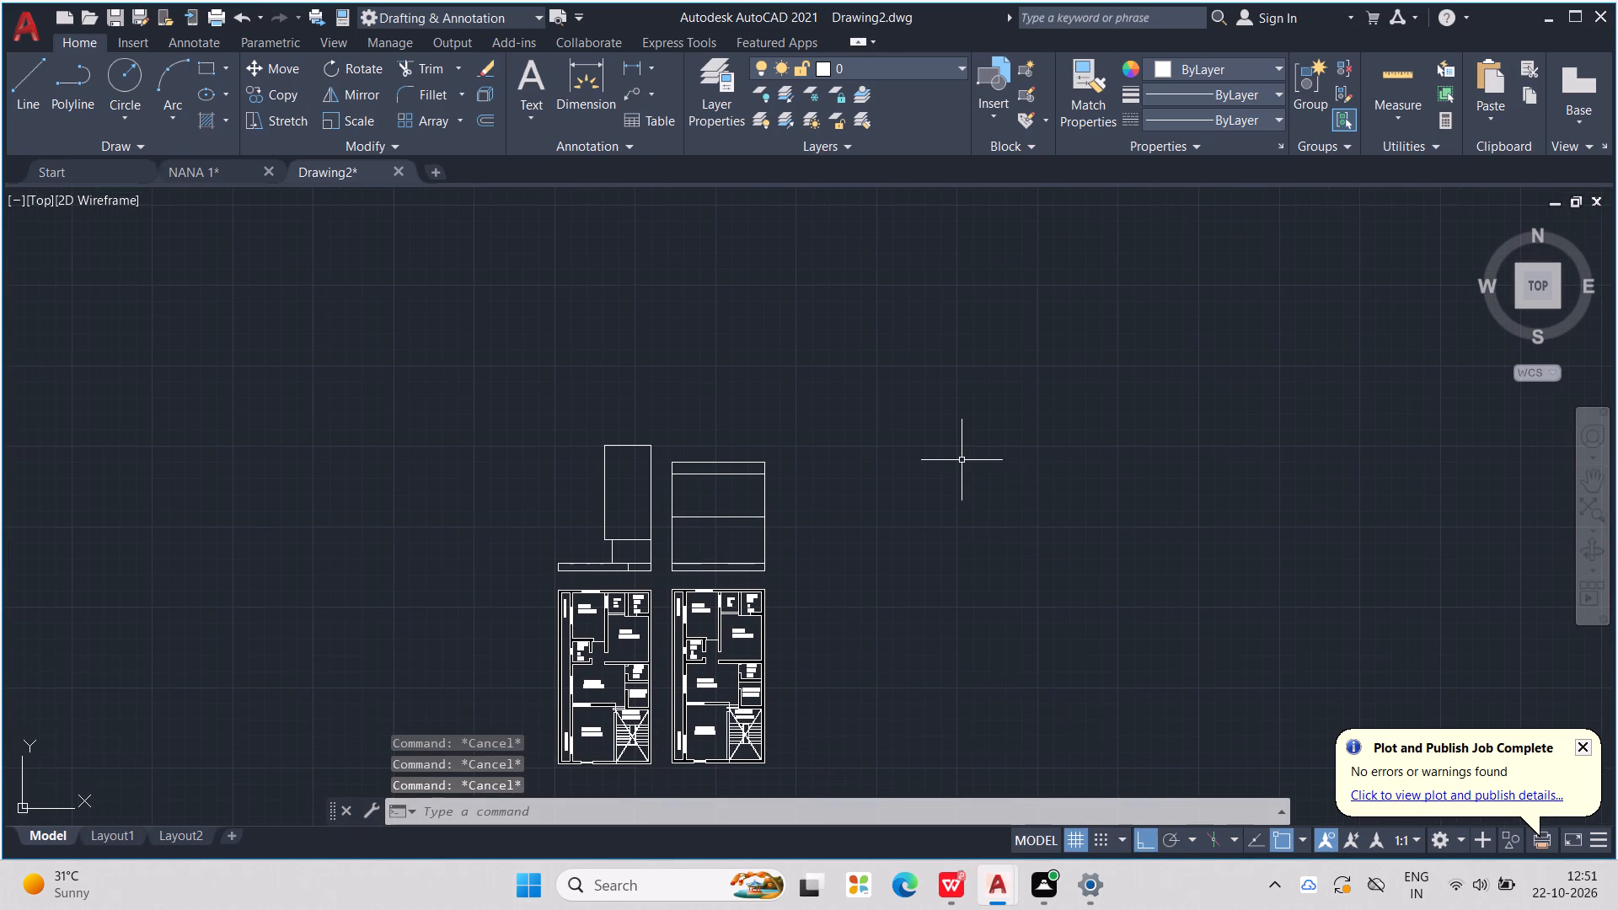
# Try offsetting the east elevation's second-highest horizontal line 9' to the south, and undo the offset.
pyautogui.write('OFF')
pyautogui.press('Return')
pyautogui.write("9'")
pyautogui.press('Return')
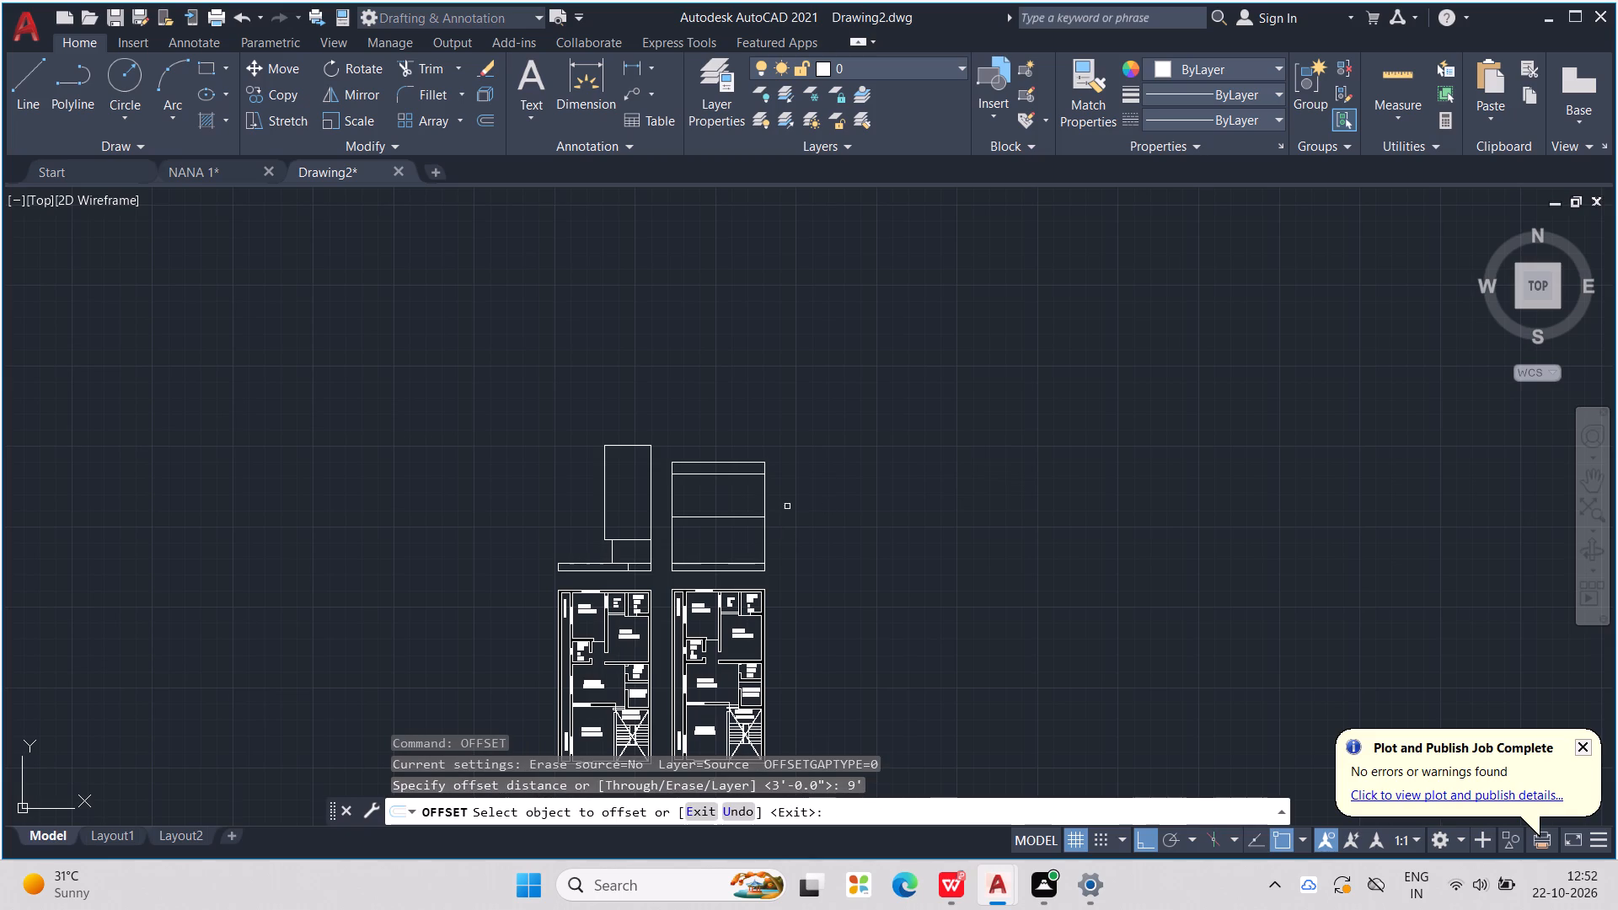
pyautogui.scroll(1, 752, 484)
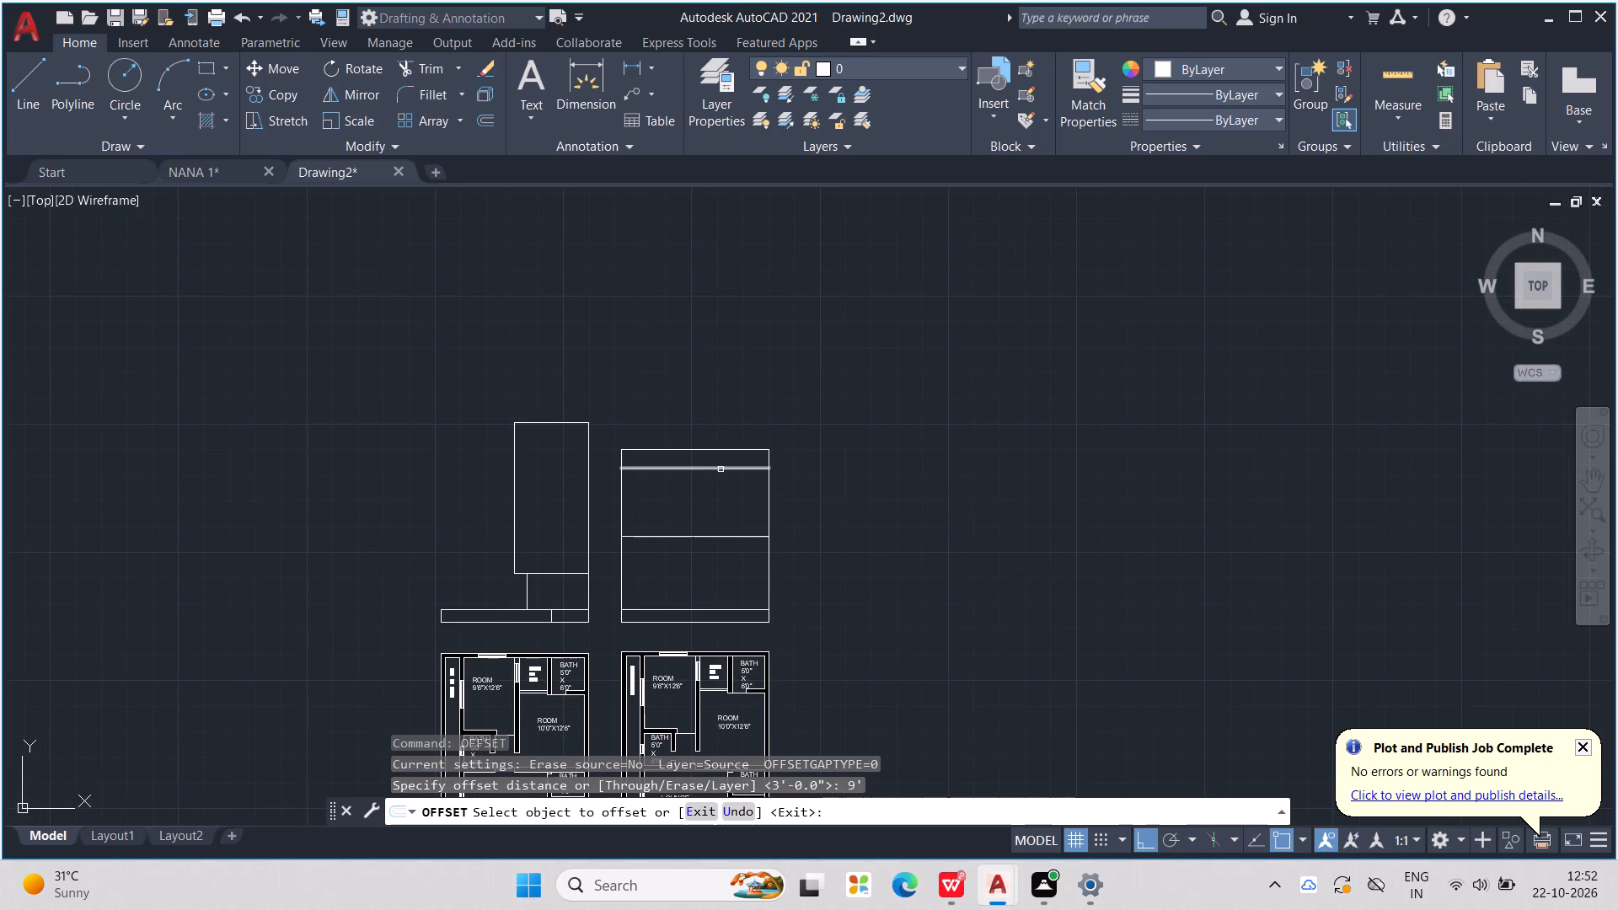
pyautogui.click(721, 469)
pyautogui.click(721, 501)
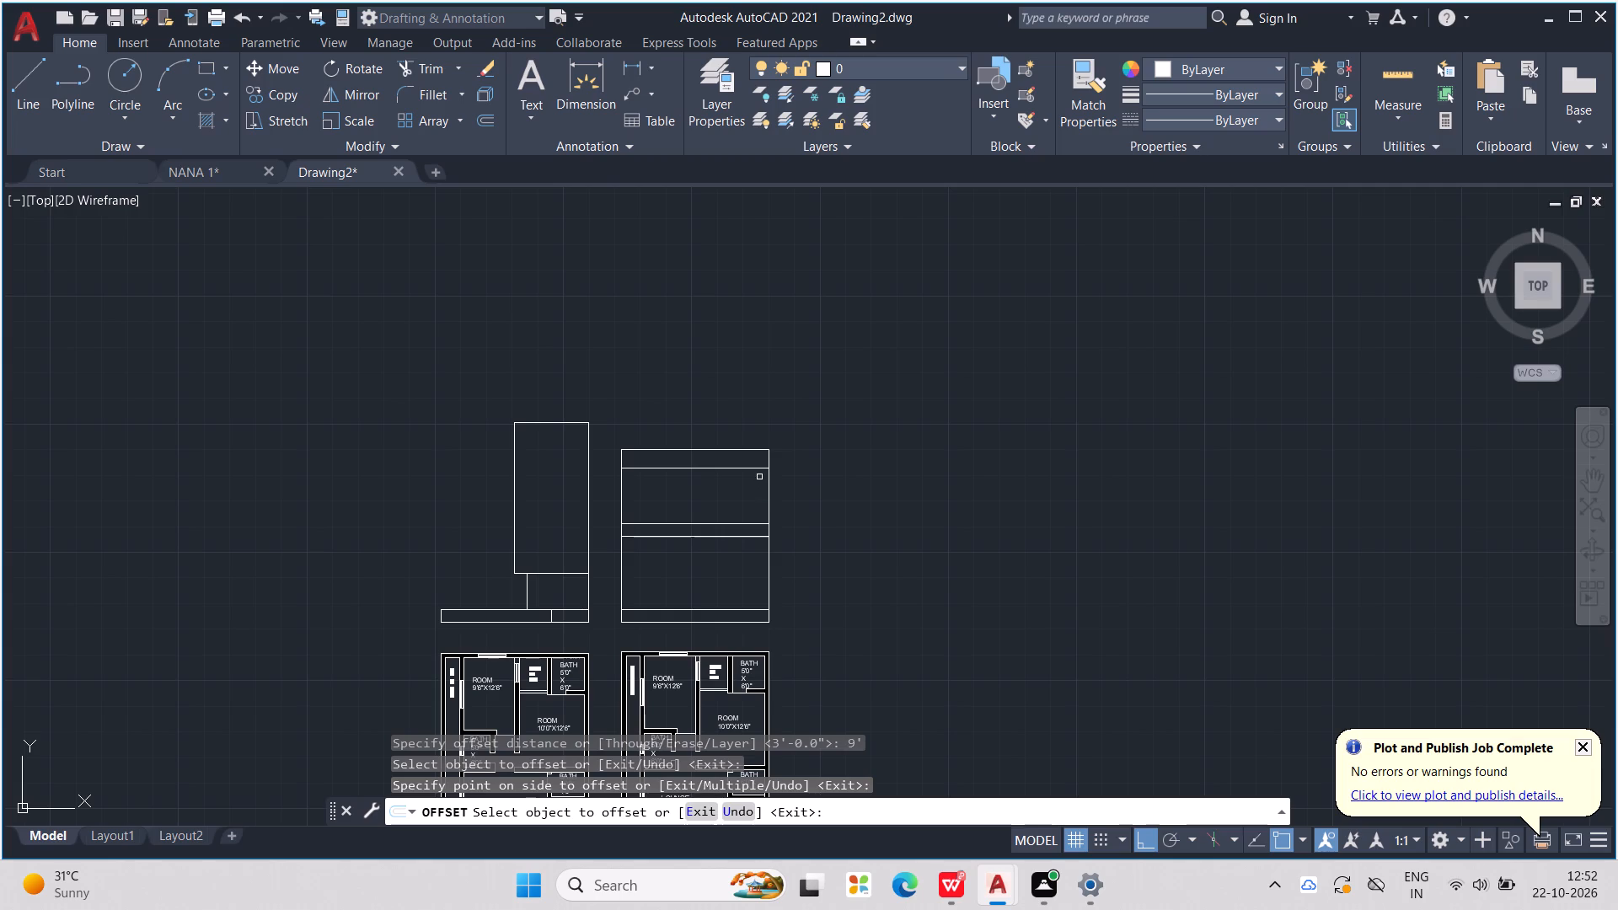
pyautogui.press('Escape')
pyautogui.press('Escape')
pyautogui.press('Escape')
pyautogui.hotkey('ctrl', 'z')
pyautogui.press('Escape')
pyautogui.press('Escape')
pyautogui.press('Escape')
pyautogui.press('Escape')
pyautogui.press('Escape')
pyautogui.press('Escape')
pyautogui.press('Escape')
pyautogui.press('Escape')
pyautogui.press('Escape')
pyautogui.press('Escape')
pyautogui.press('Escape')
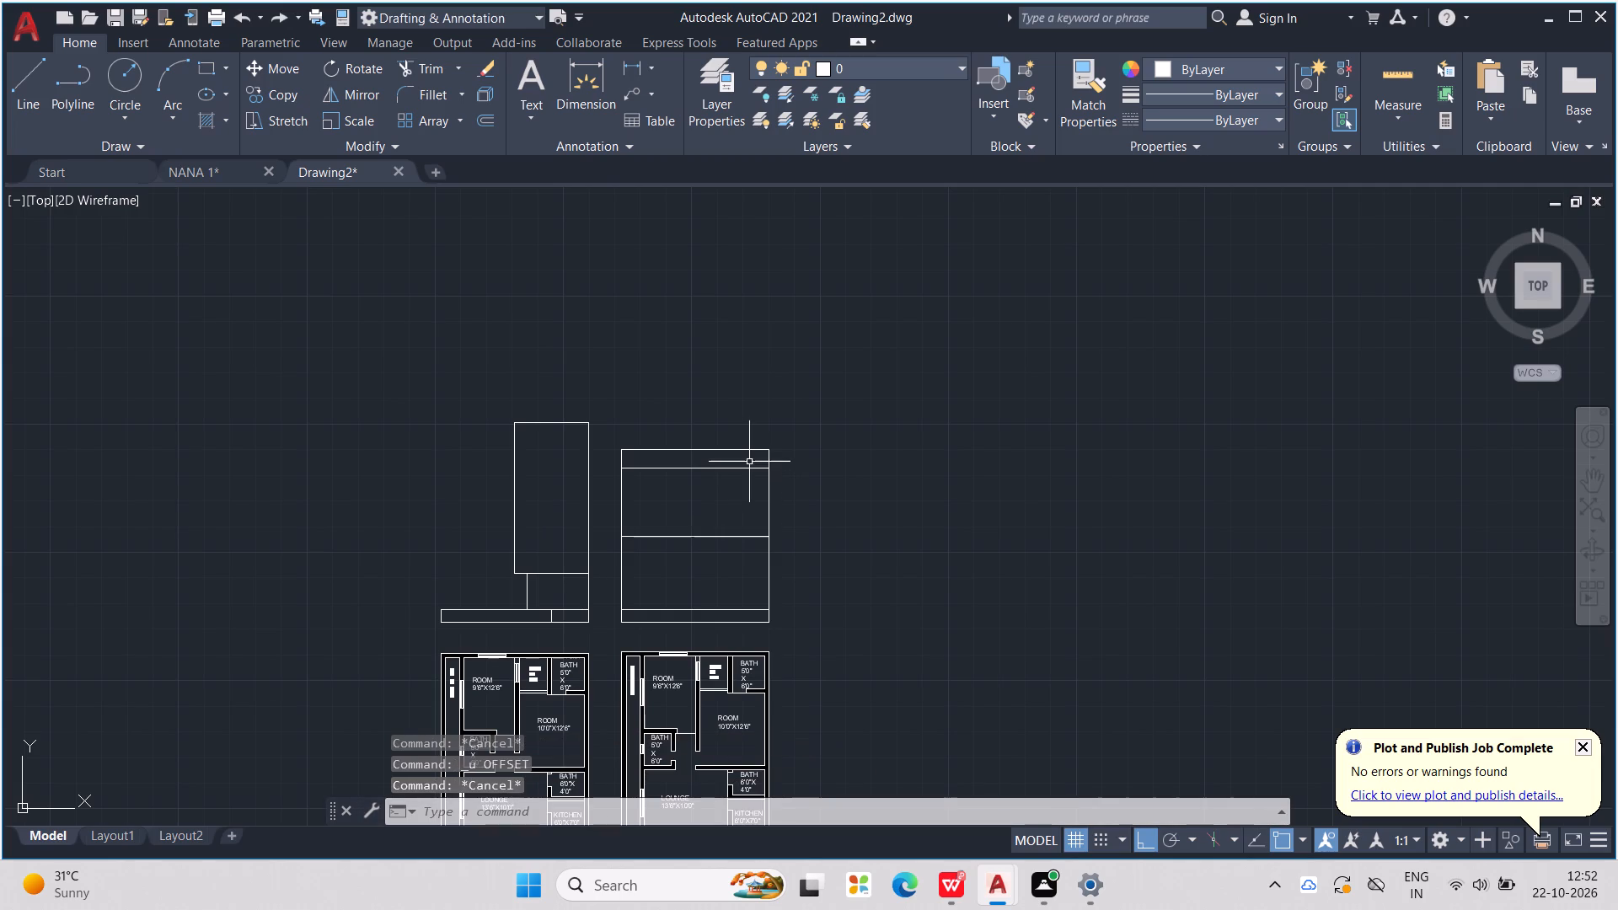
# Offset the east elevation's second-highest horizontal line 9" to the south.
pyautogui.write('OFF')
pyautogui.press('Return')
pyautogui.write('9"')
pyautogui.press('Return')
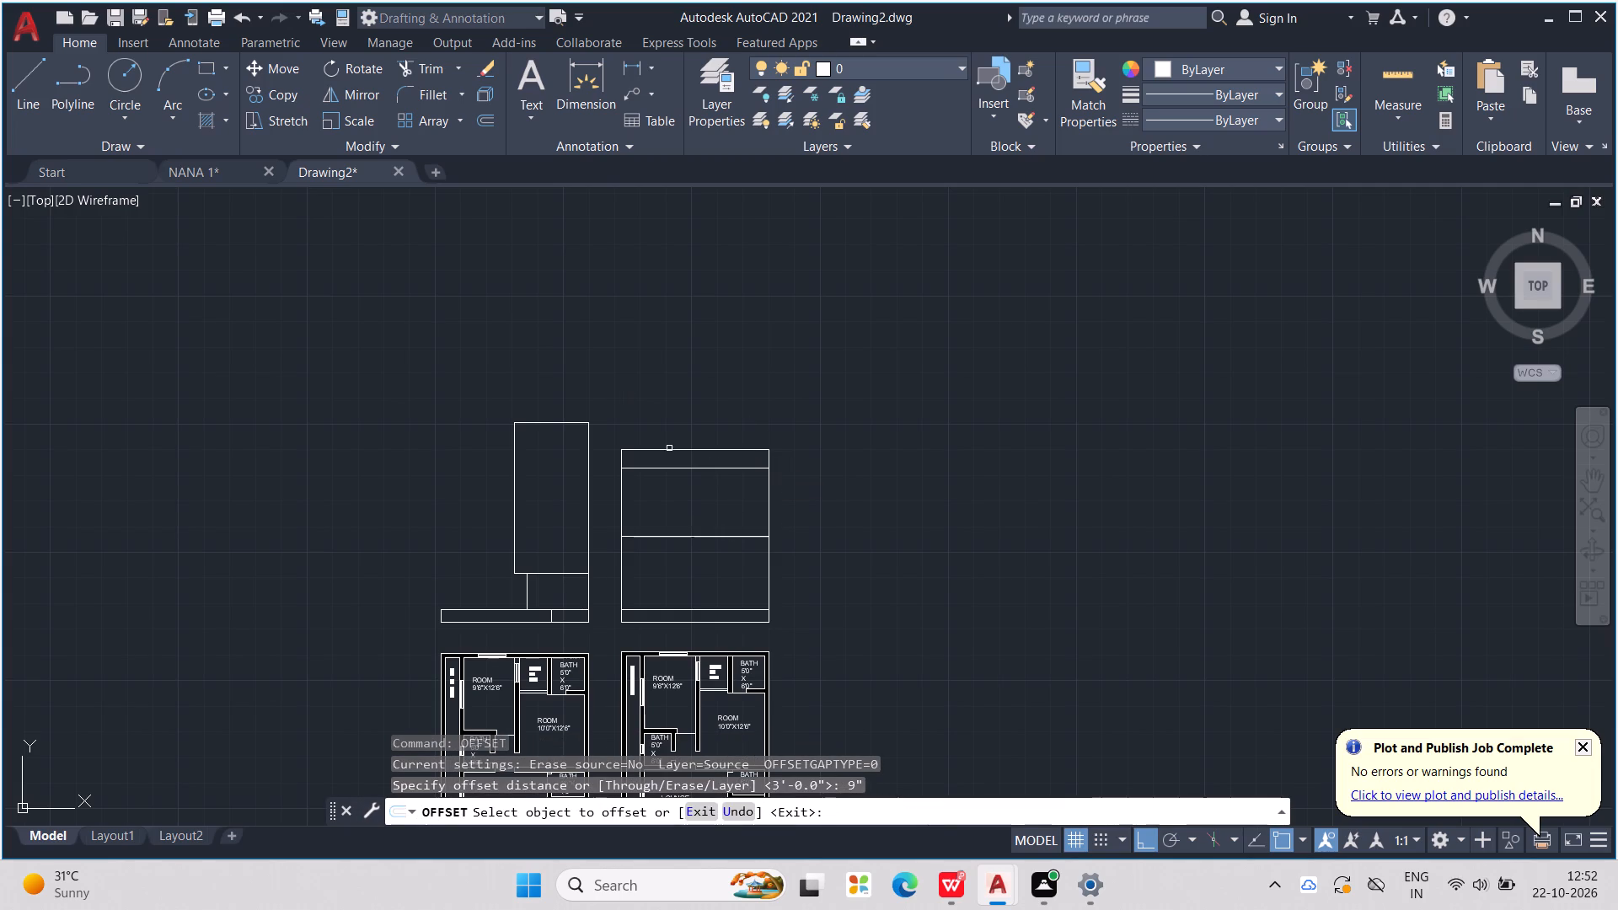
pyautogui.click(742, 470)
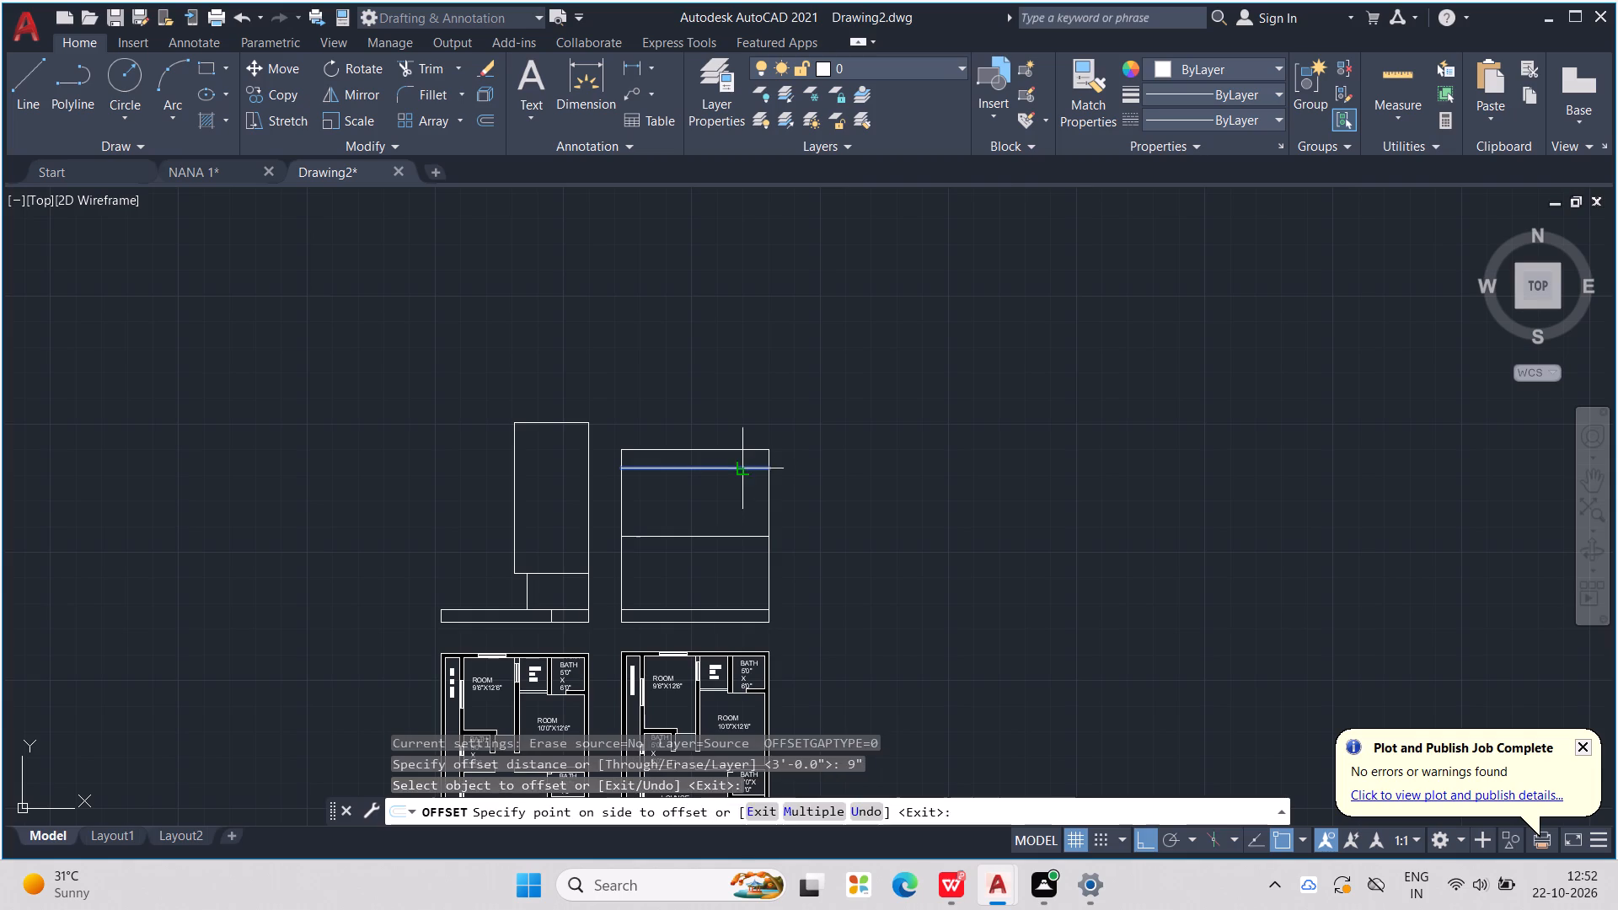
pyautogui.click(745, 486)
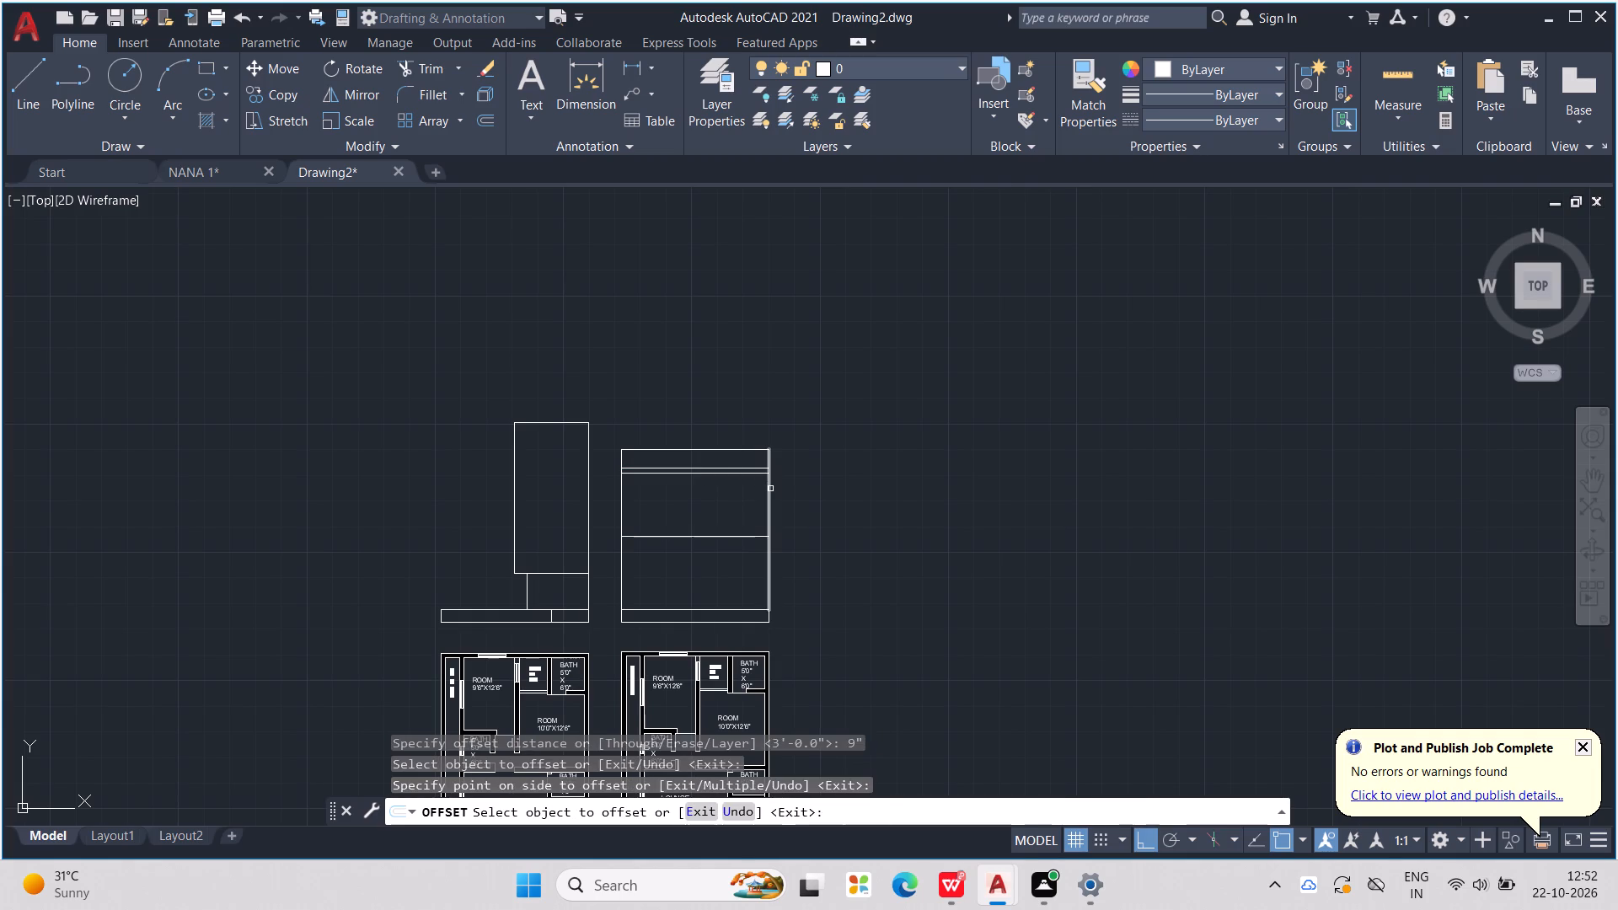
# Offset the east elevation's east and west outer vertical lines 9" inward.
pyautogui.click(770, 489)
pyautogui.click(732, 504)
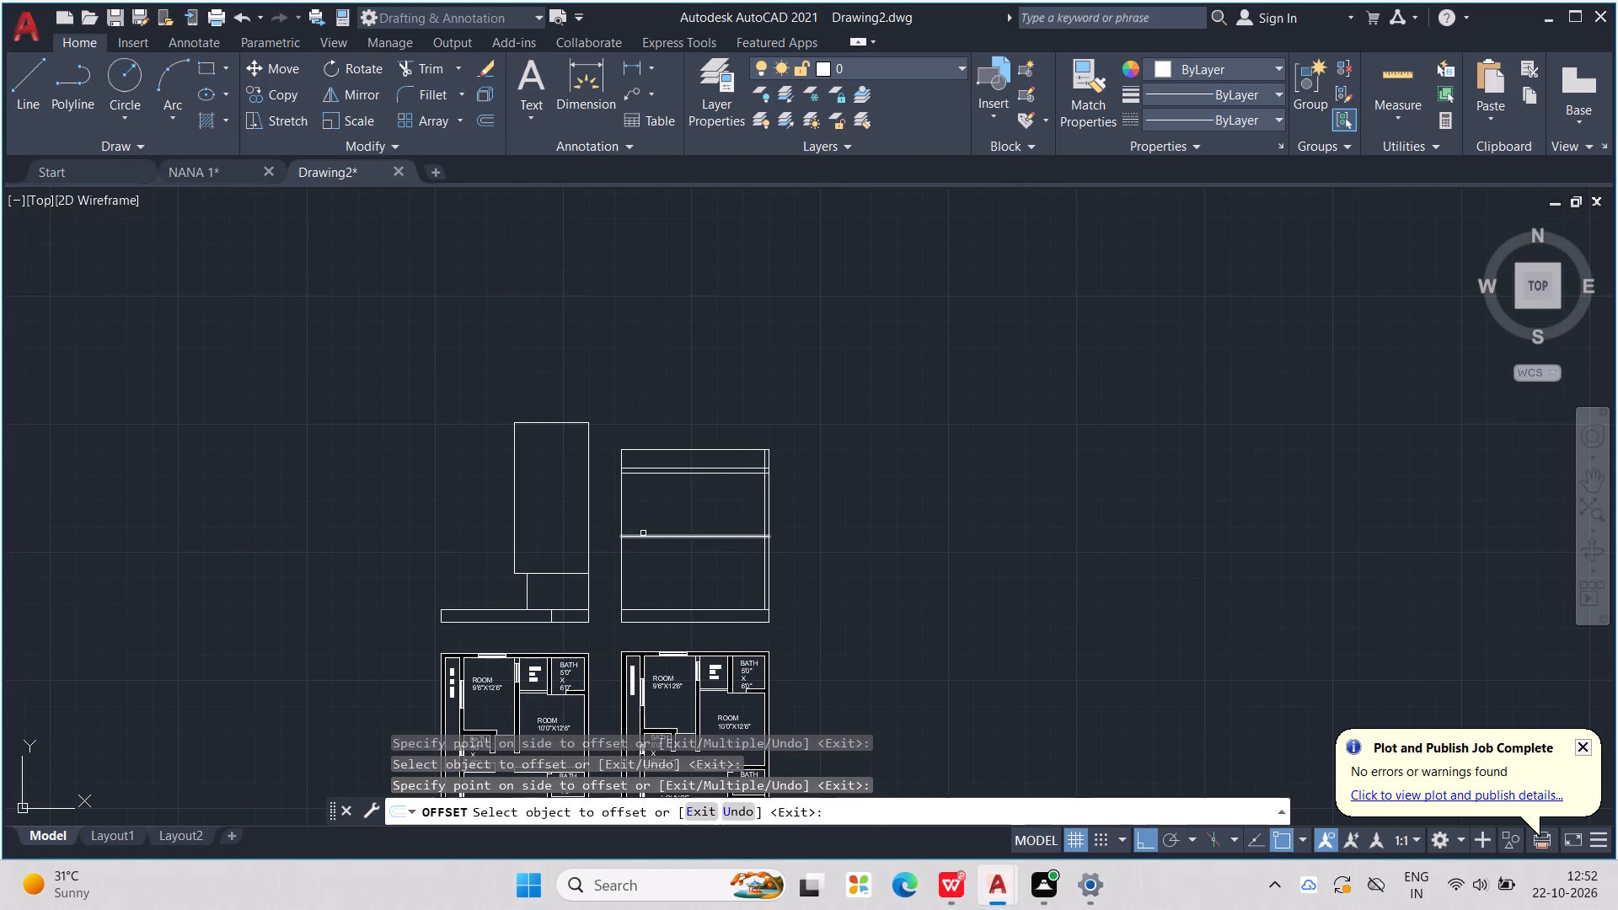
pyautogui.click(619, 491)
pyautogui.click(674, 494)
# Offset the east elevation's middle horizontal line 9" to the south.
pyautogui.click(695, 535)
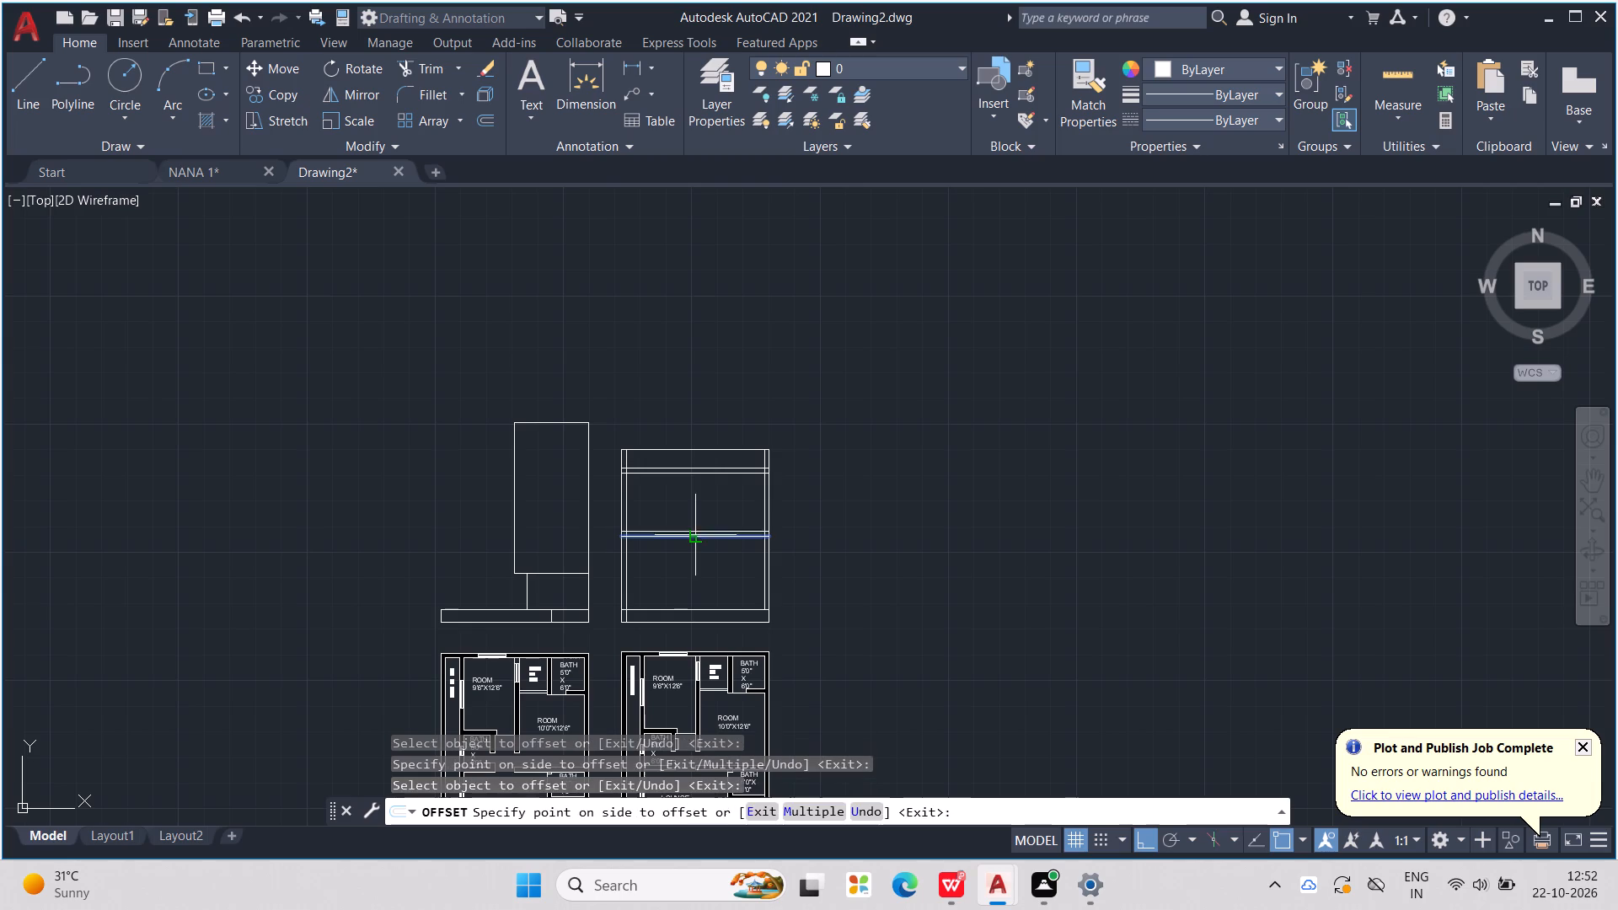
pyautogui.click(699, 560)
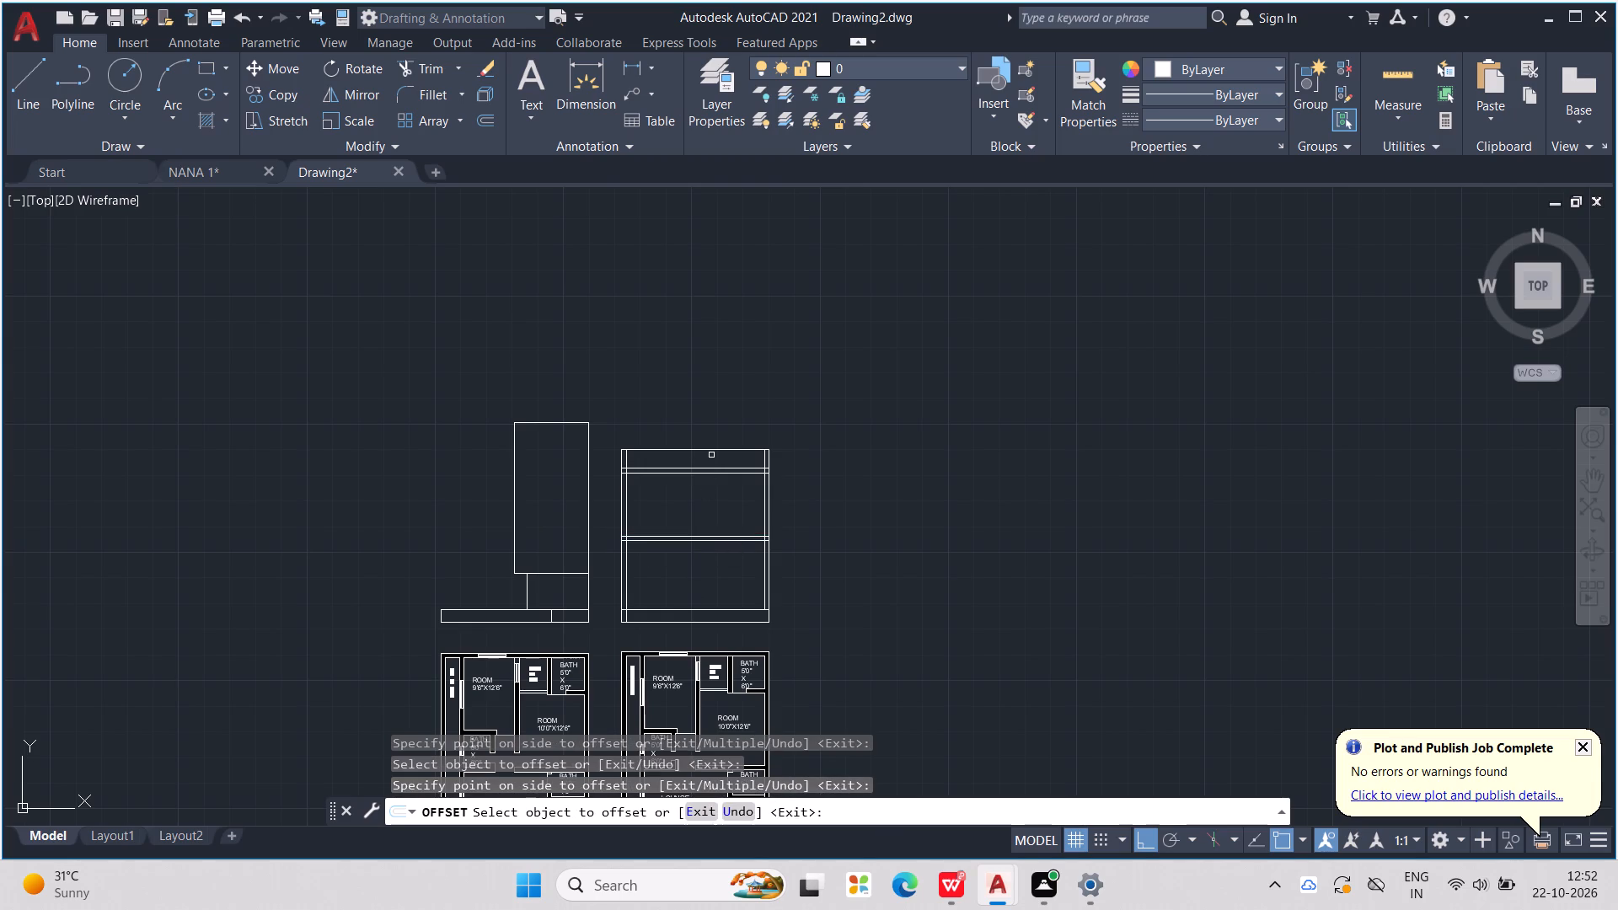
pyautogui.press('Escape')
pyautogui.press('Escape')
pyautogui.press('Escape')
pyautogui.press('Escape')
pyautogui.press('Escape')
pyautogui.press('Escape')
pyautogui.press('Escape')
pyautogui.press('Escape')
pyautogui.press('Escape')
pyautogui.press('Escape')
pyautogui.press('Escape')
pyautogui.press('Escape')
pyautogui.press('Escape')
pyautogui.press('Escape')
pyautogui.press('Escape')
pyautogui.press('Escape')
pyautogui.press('Escape')
# Offset the east elevation's topmost horizontal line 4.5" to the south.
pyautogui.write('OFF')
pyautogui.press('Return')
pyautogui.write('4.5"')
pyautogui.press('Return')
pyautogui.scroll(3, 737, 451)
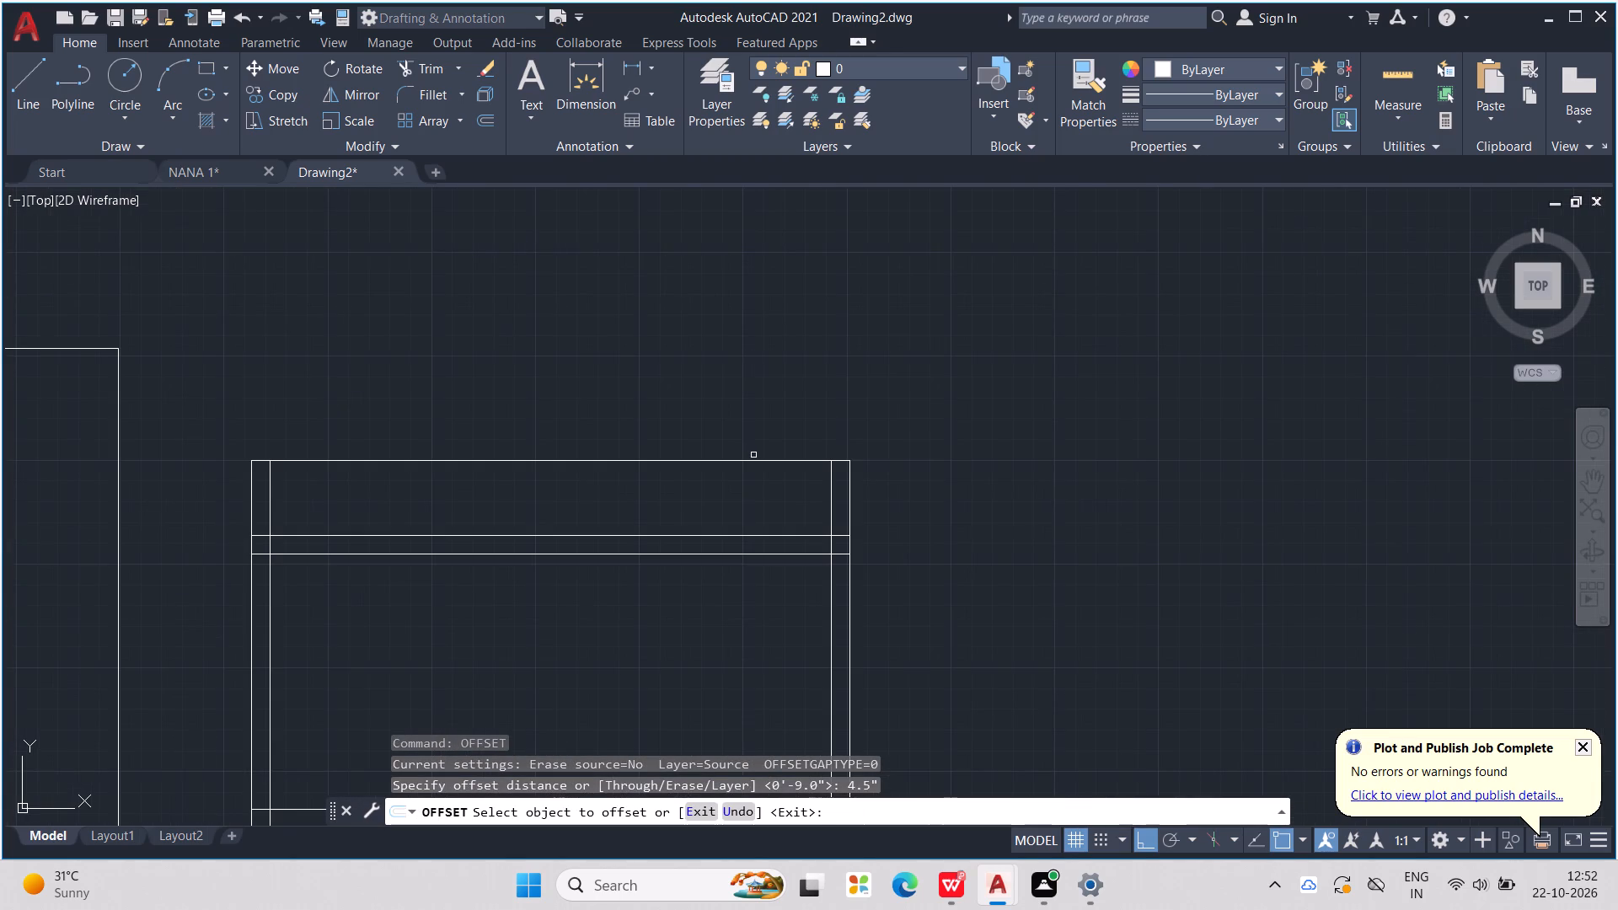
pyautogui.click(762, 461)
pyautogui.click(770, 498)
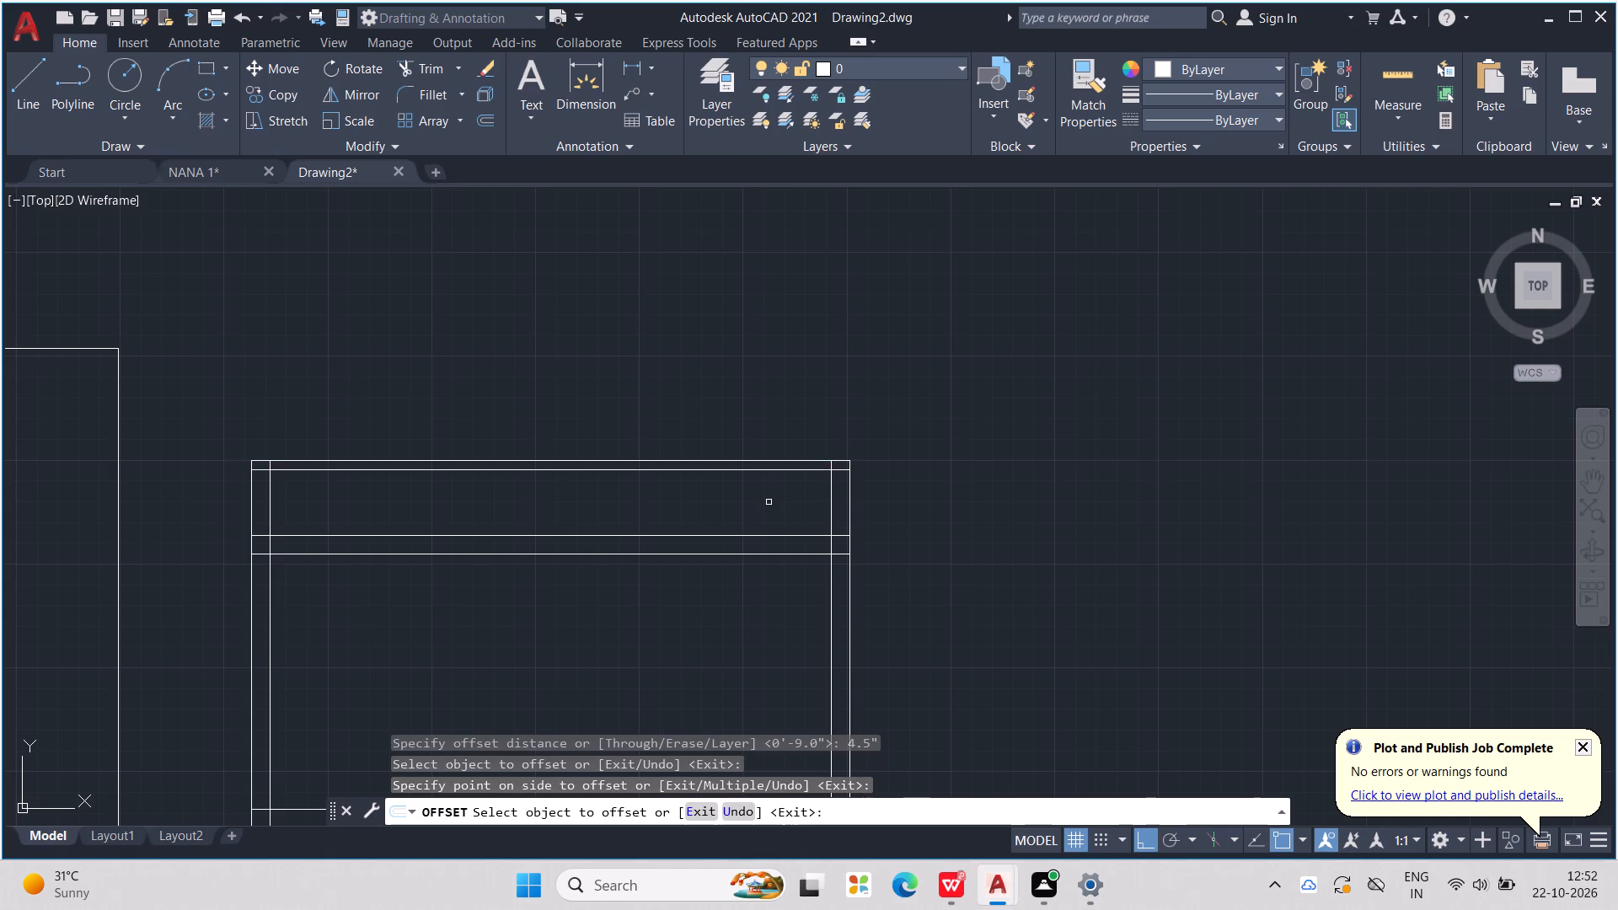
pyautogui.press('Escape')
pyautogui.press('Escape')
pyautogui.moveTo(768, 498); pyautogui.dragTo(764, 325, button='middle')
pyautogui.scroll(-1, 764, 325)
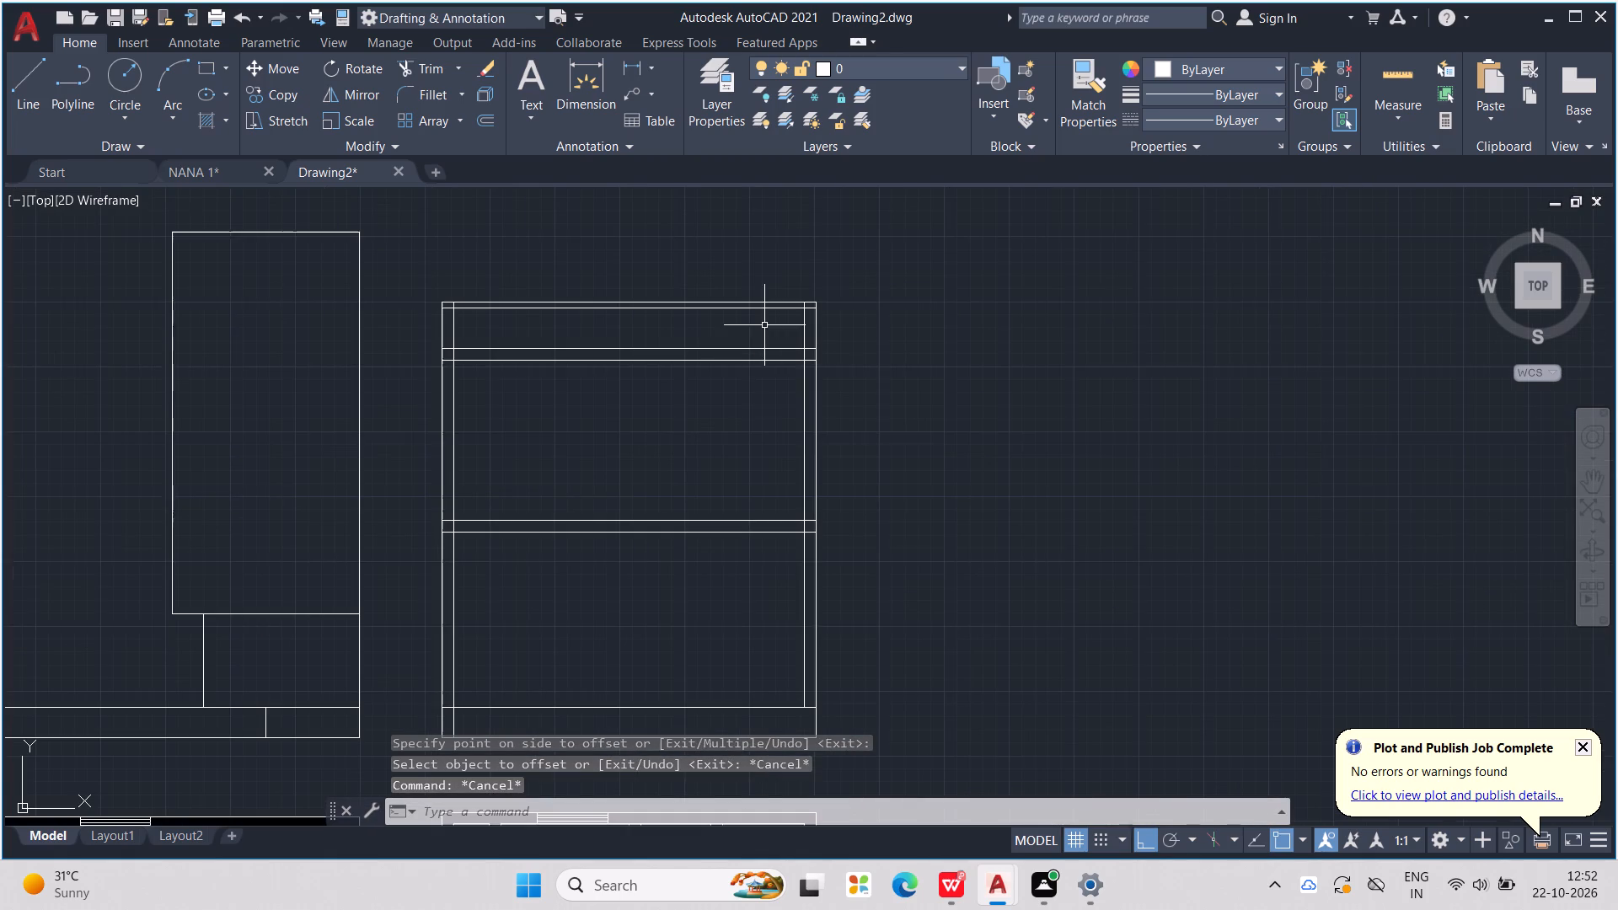
pyautogui.press('Escape')
pyautogui.press('Escape')
pyautogui.press('Escape')
pyautogui.press('Escape')
pyautogui.press('Escape')
pyautogui.press('Escape')
pyautogui.press('Escape')
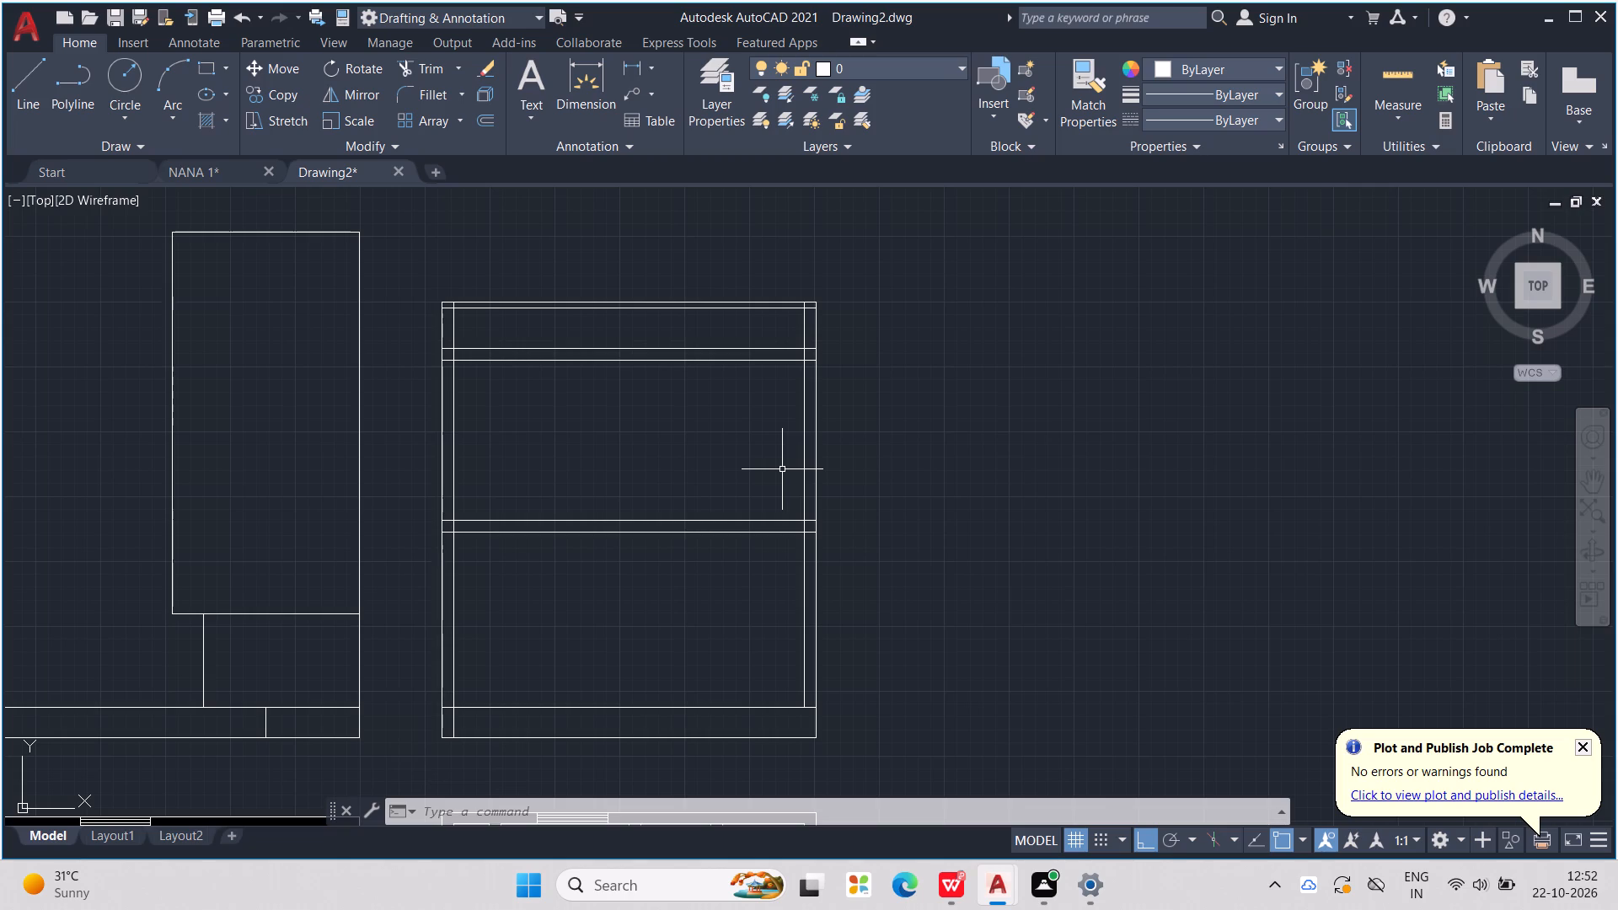
# Project a vertical line north from the west face of the east plan's wall beside the open-to-sky strip, past the elevation's top.
pyautogui.scroll(-2, 771, 467)
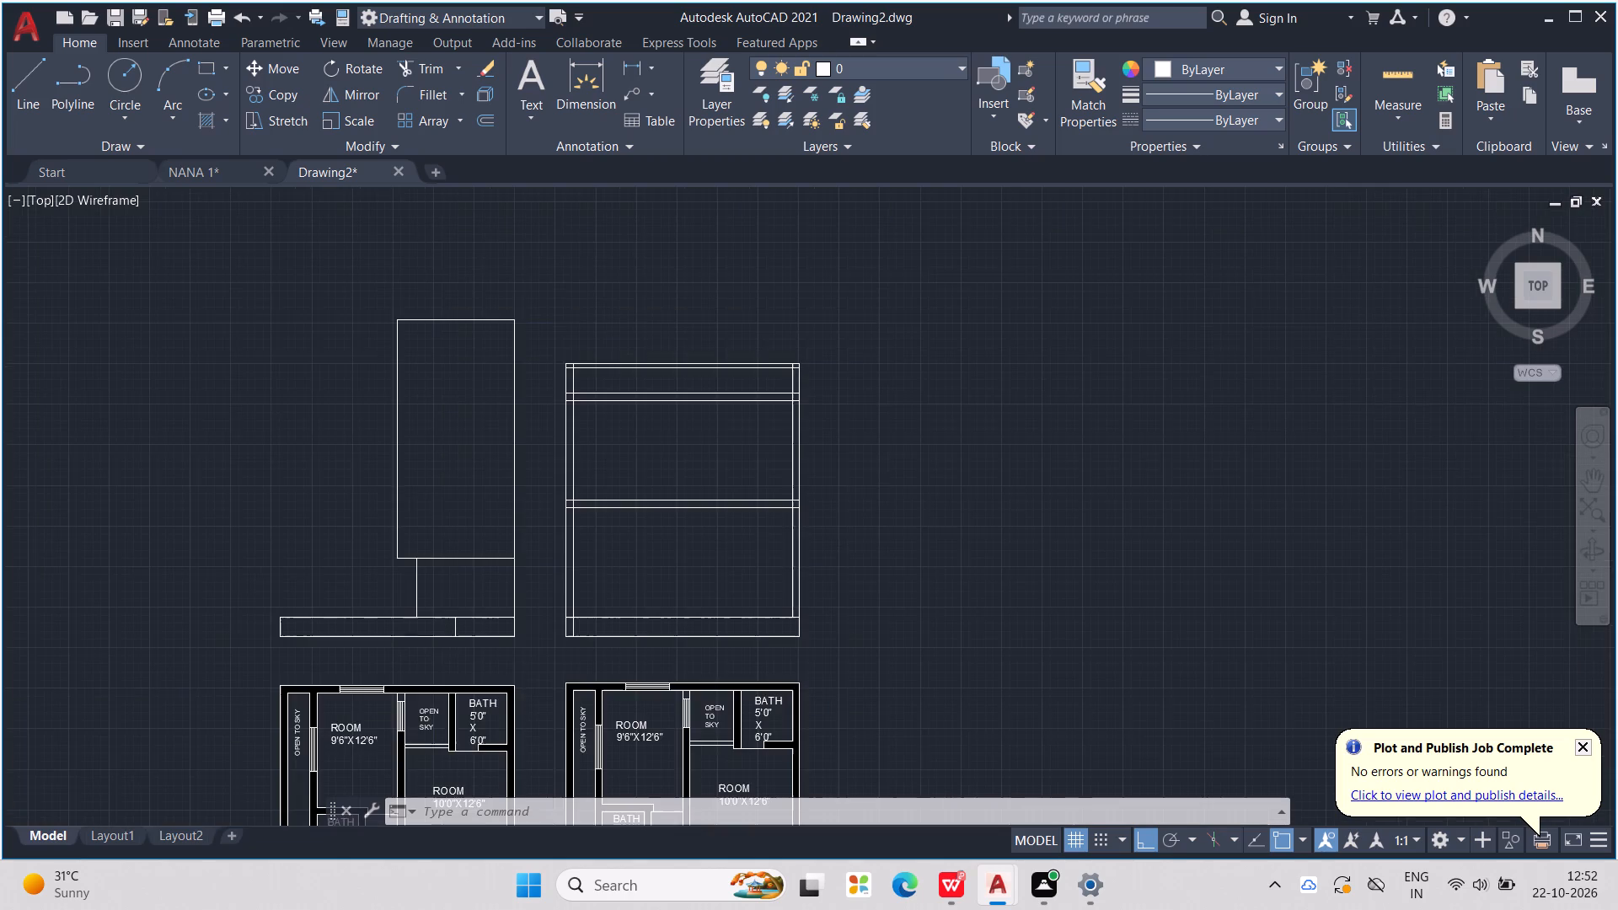
pyautogui.press('l')
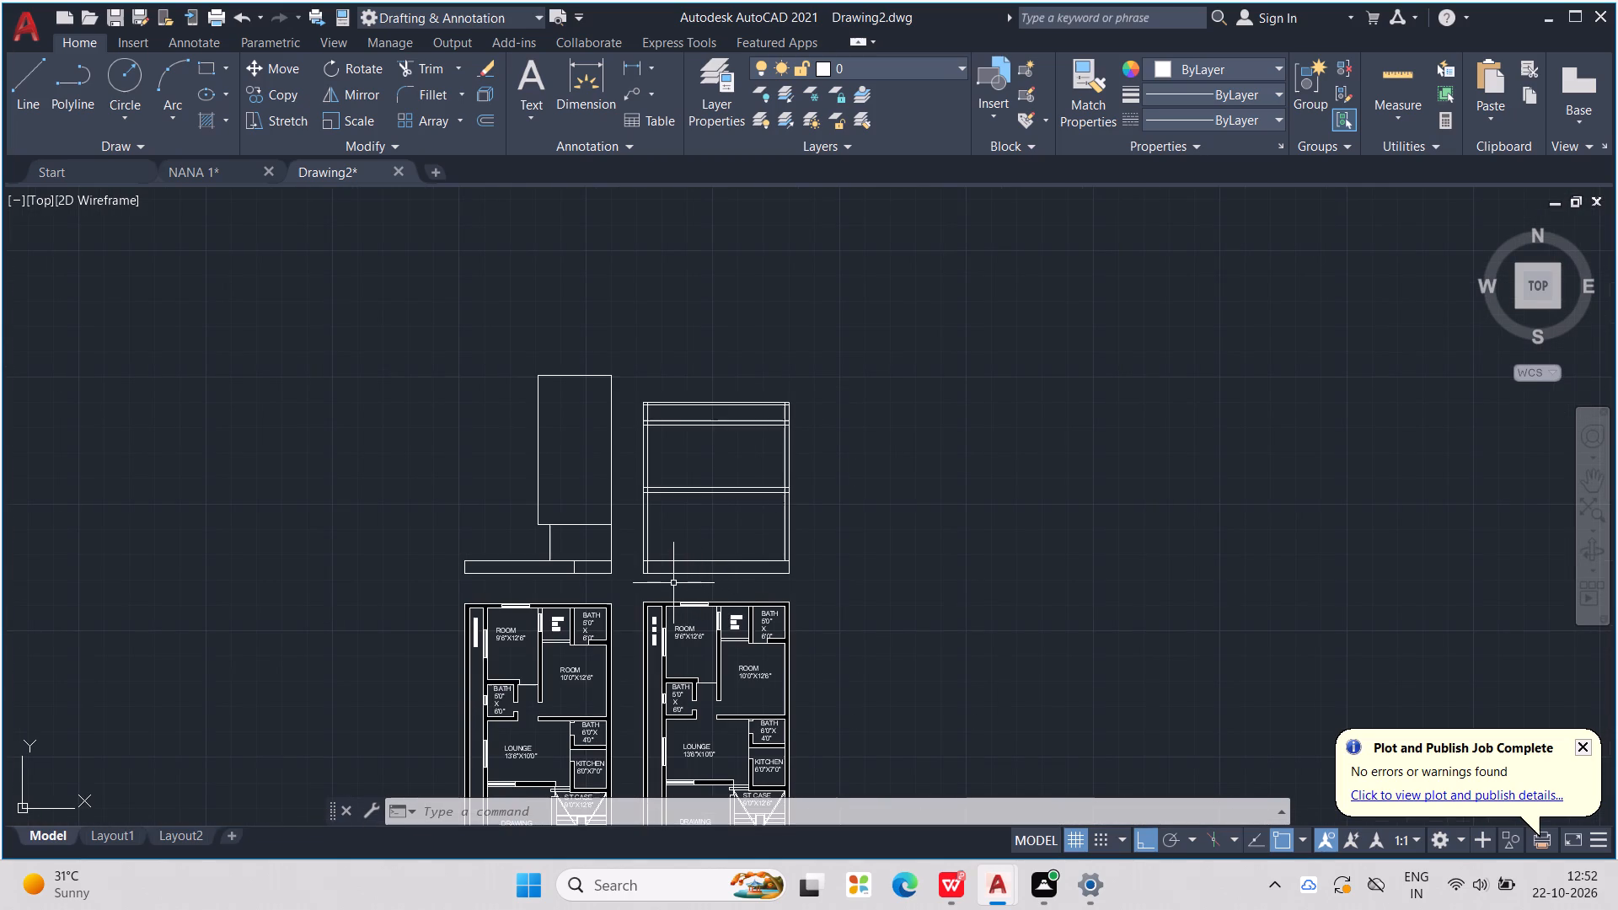
pyautogui.press('Return')
pyautogui.scroll(4, 673, 582)
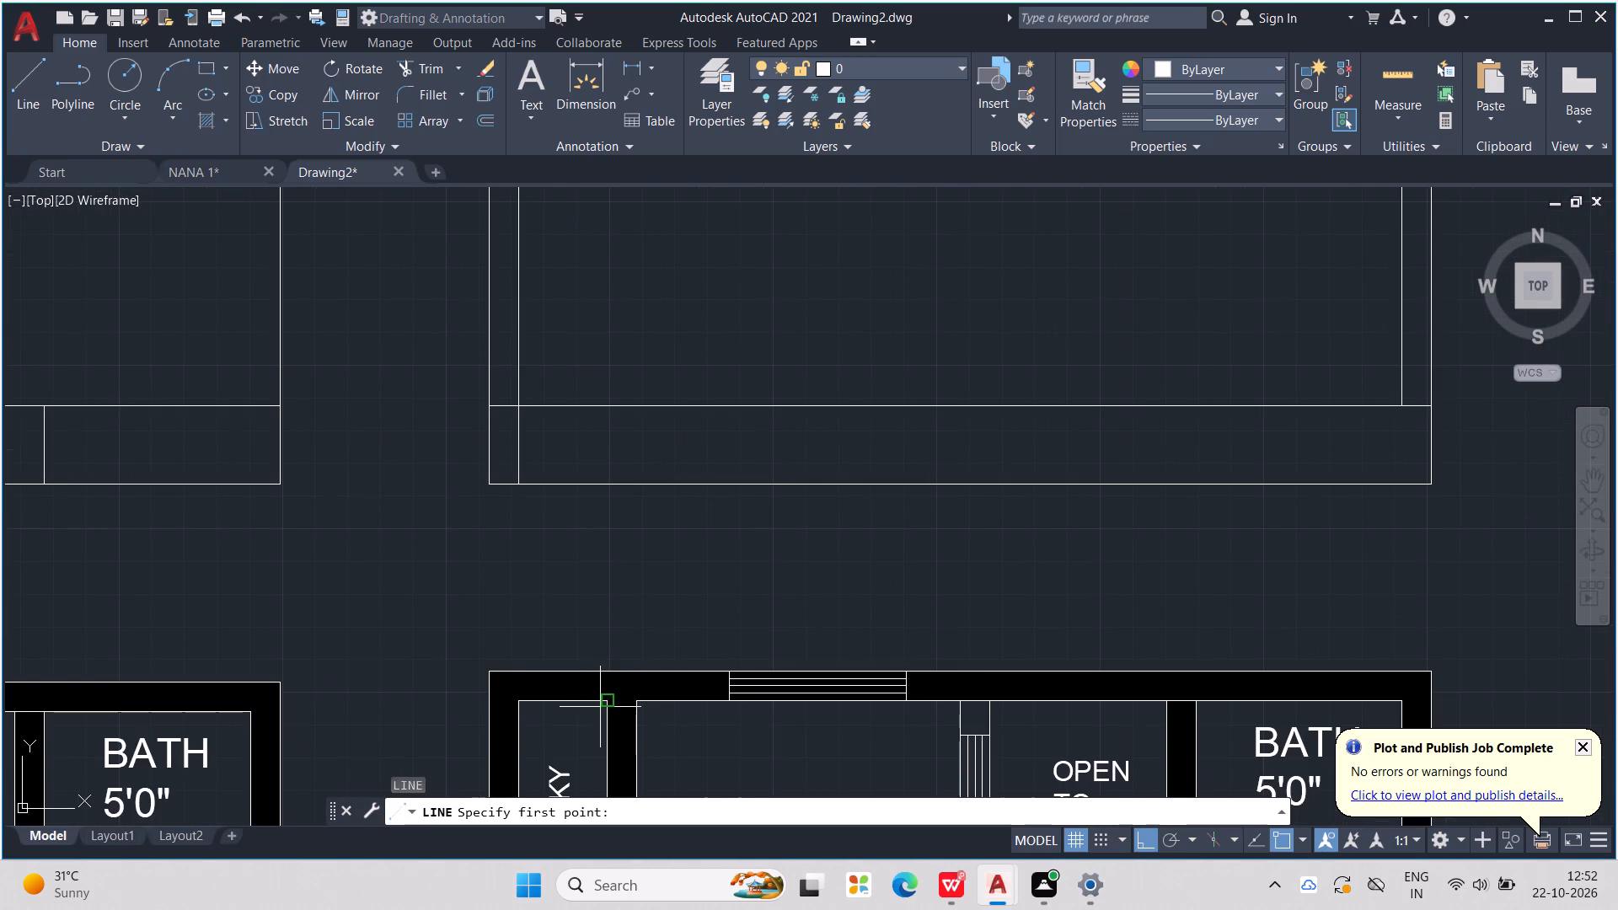
pyautogui.click(600, 708)
pyautogui.moveTo(616, 330); pyautogui.dragTo(604, 713, button='middle')
pyautogui.scroll(-1, 608, 620)
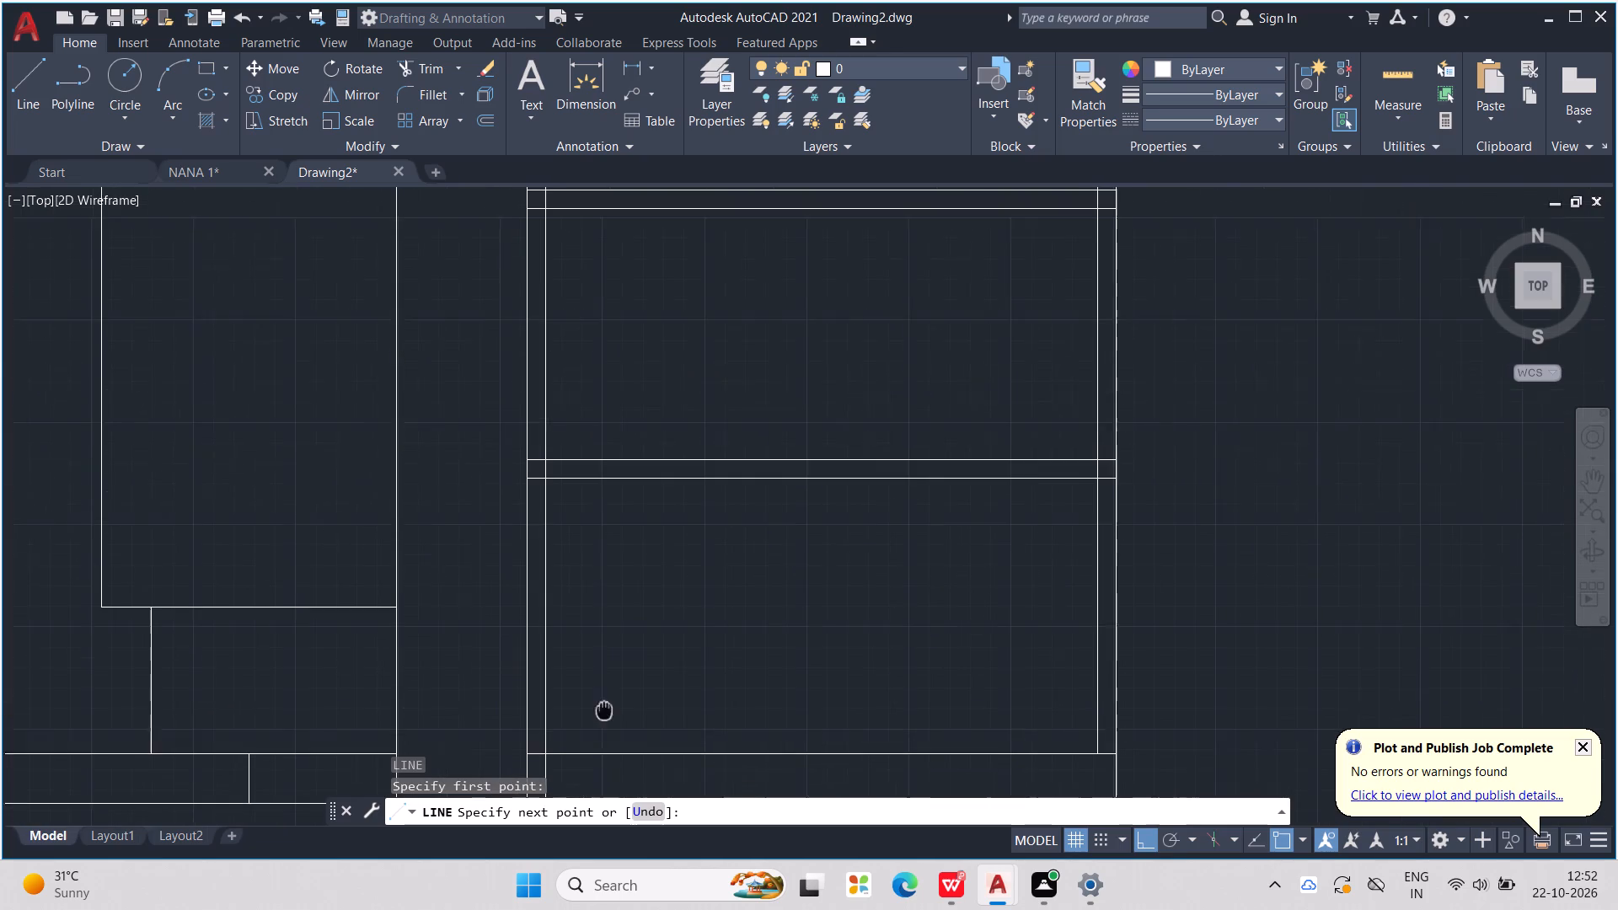
pyautogui.moveTo(604, 713); pyautogui.dragTo(603, 715, button='middle')
pyautogui.moveTo(608, 370); pyautogui.dragTo(625, 522, button='middle')
pyautogui.scroll(-1, 608, 372)
pyautogui.click(598, 279)
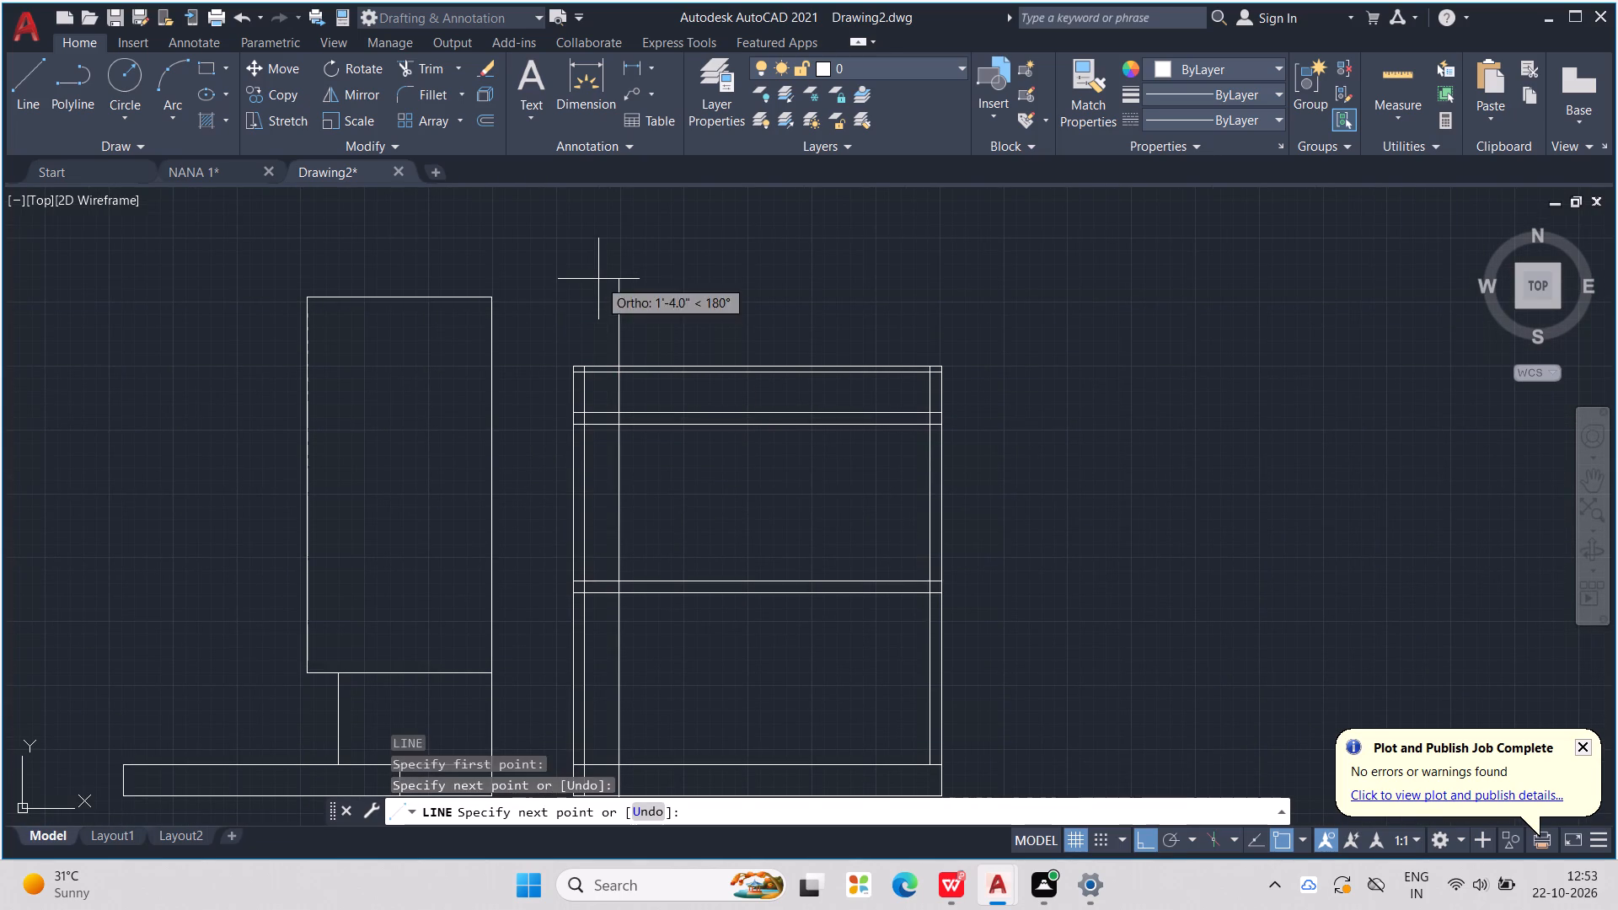
pyautogui.press('Escape')
pyautogui.press('Escape')
pyautogui.press('Escape')
pyautogui.press('Escape')
pyautogui.press('Escape')
# Project a second vertical line north from the east face of that same wall in the east plan, past the elevation's top.
pyautogui.scroll(-2, 648, 336)
pyautogui.moveTo(649, 336); pyautogui.dragTo(636, 249, button='middle')
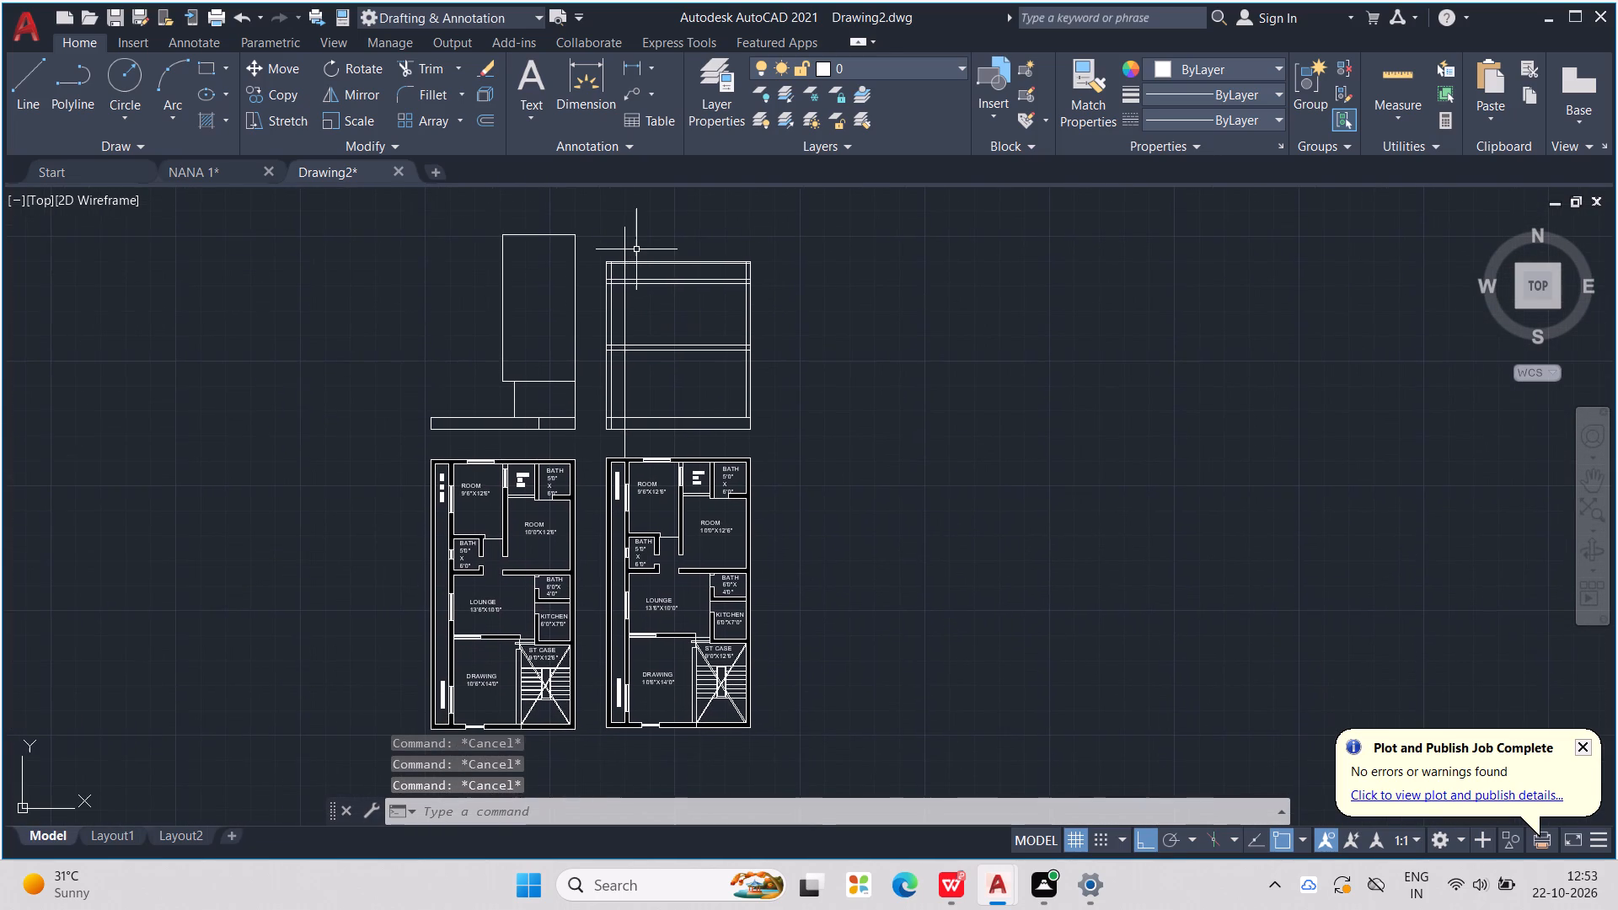
pyautogui.press('k')
pyautogui.press('Escape')
pyautogui.press('l')
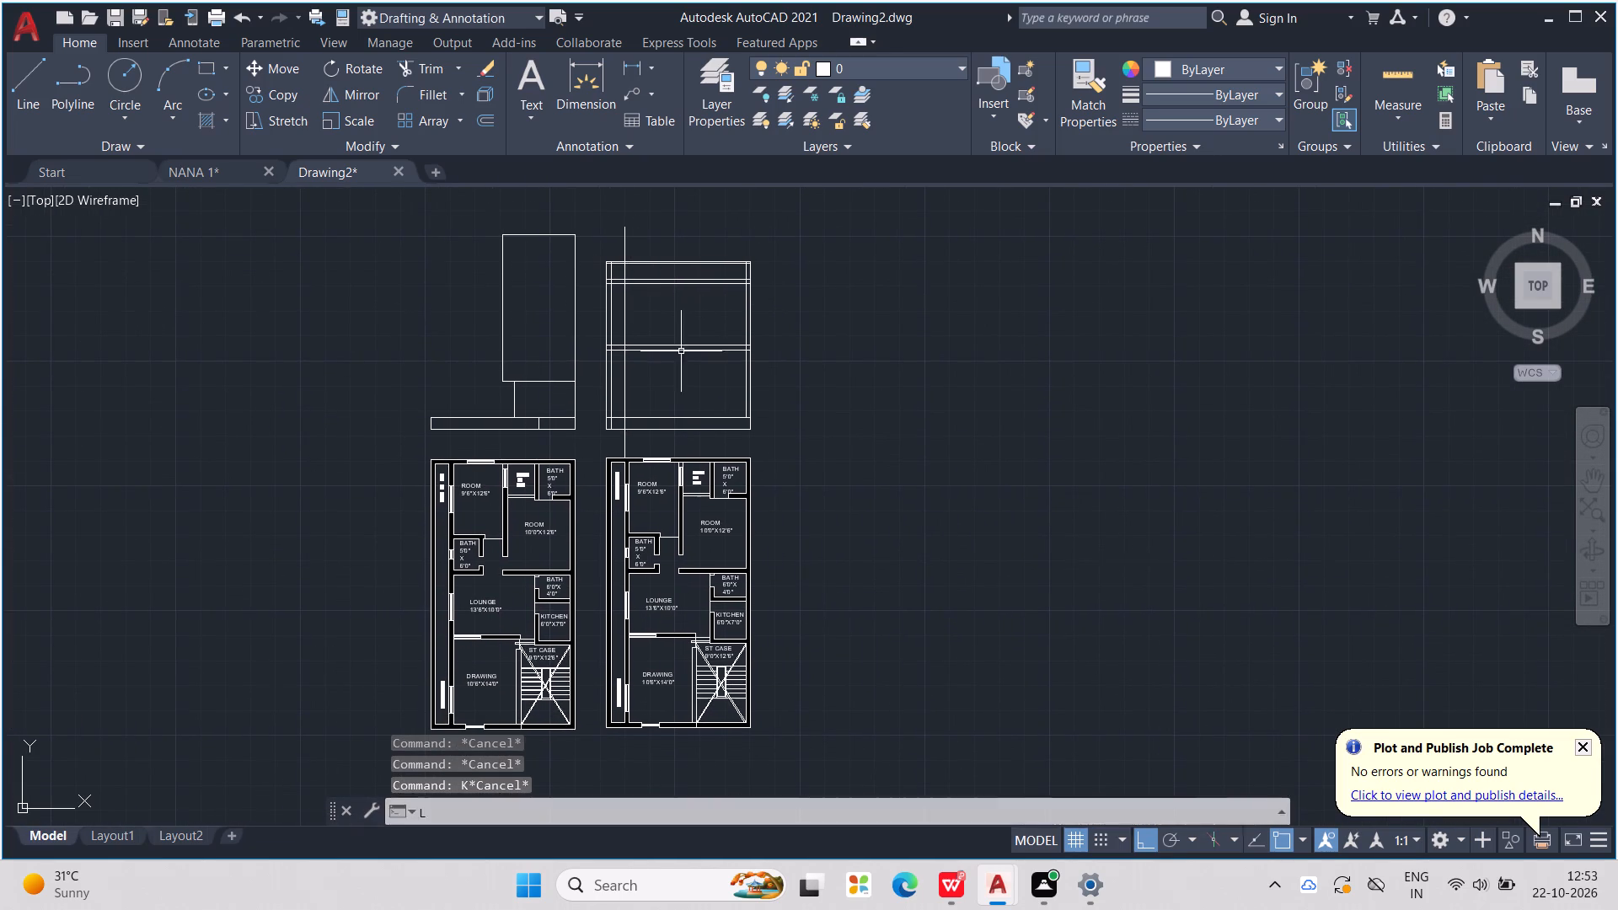
pyautogui.press('Return')
pyautogui.scroll(2, 671, 407)
pyautogui.click(560, 552)
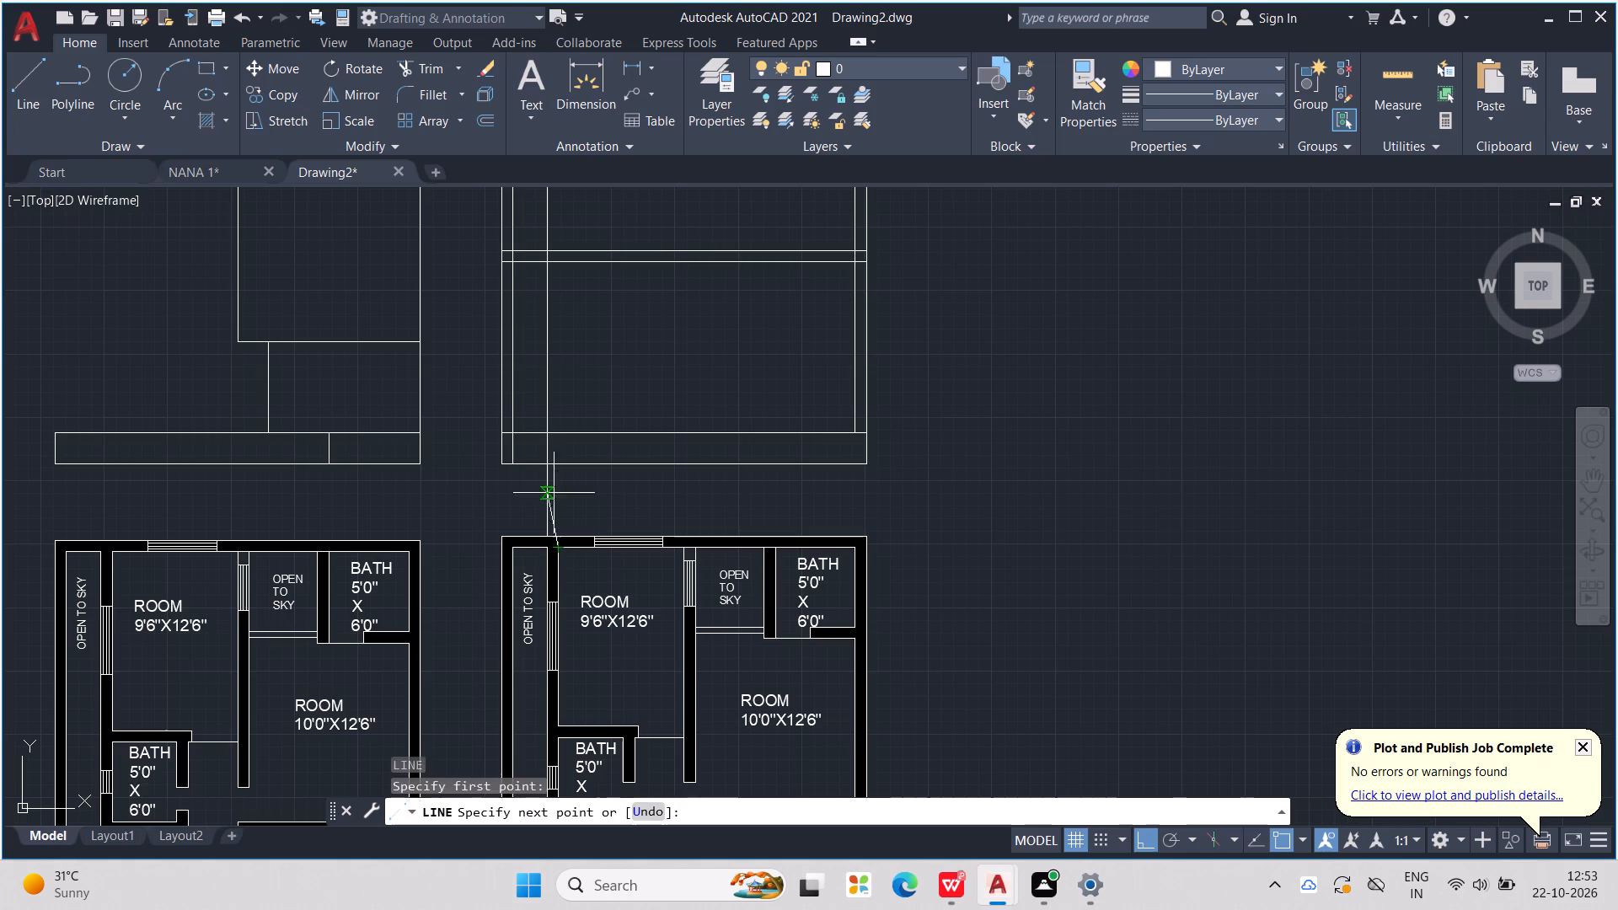
pyautogui.moveTo(603, 318); pyautogui.dragTo(624, 619, button='middle')
pyautogui.scroll(-1, 624, 619)
pyautogui.click(614, 275)
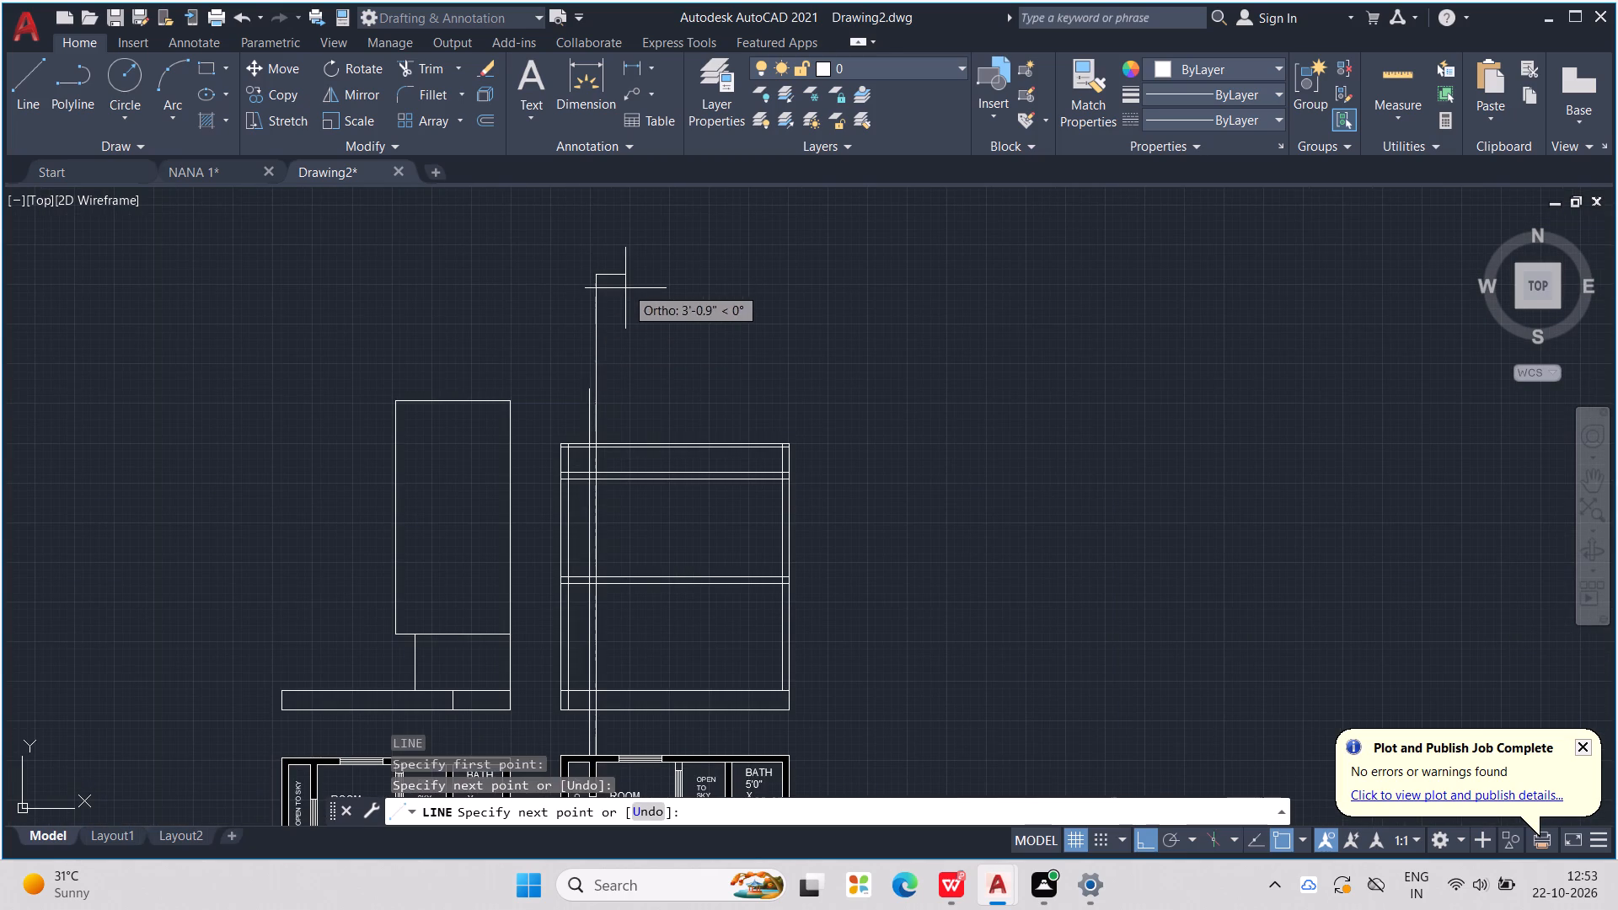
pyautogui.press('Escape')
pyautogui.press('Escape')
pyautogui.press('Escape')
pyautogui.press('Escape')
pyautogui.press('Escape')
# Trim the two projected interior-wall lines off above the east elevation's upper slab and clean up its top west corner.
pyautogui.press('t')
pyautogui.press('r')
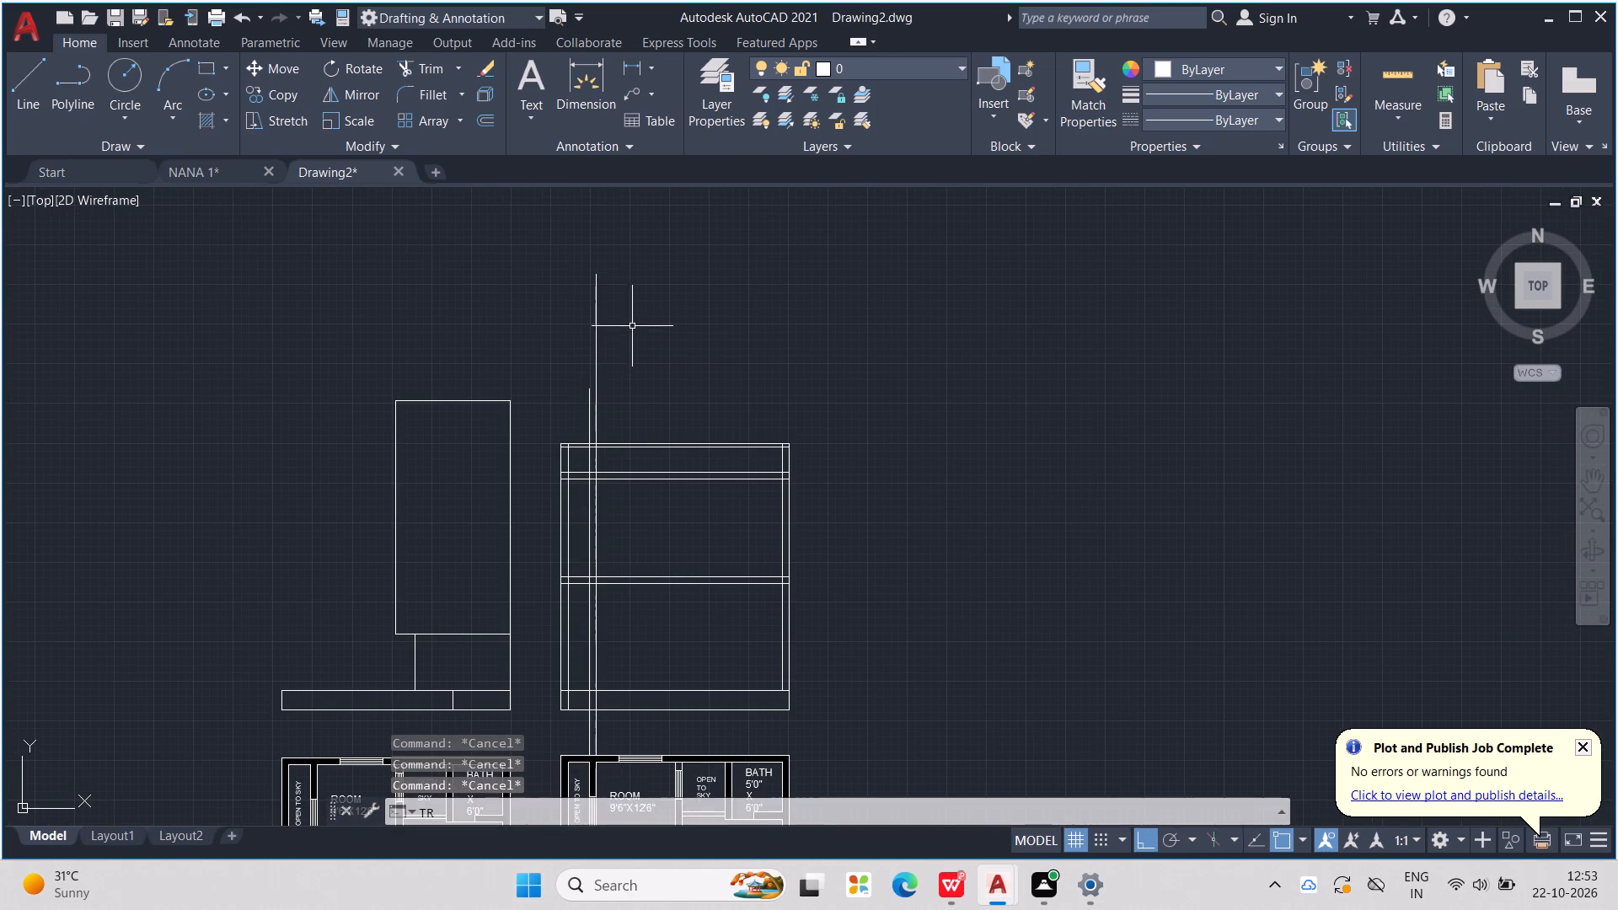
pyautogui.press('Return')
pyautogui.moveTo(627, 403); pyautogui.dragTo(581, 422)
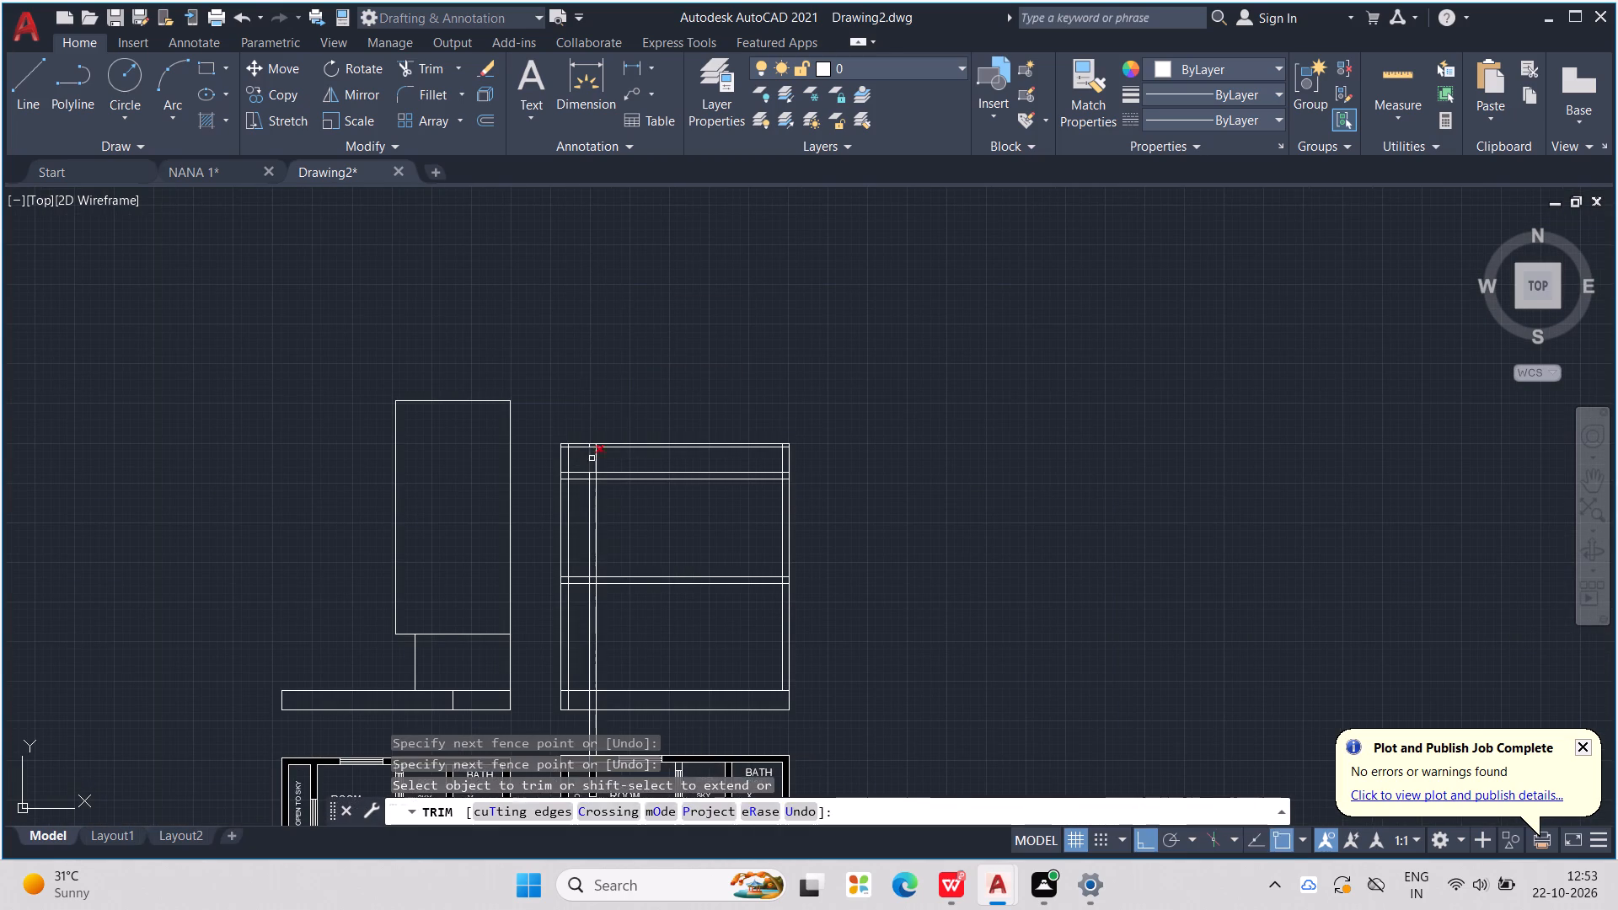
pyautogui.scroll(1, 594, 457)
pyautogui.moveTo(632, 455); pyautogui.dragTo(567, 464)
pyautogui.scroll(2, 549, 432)
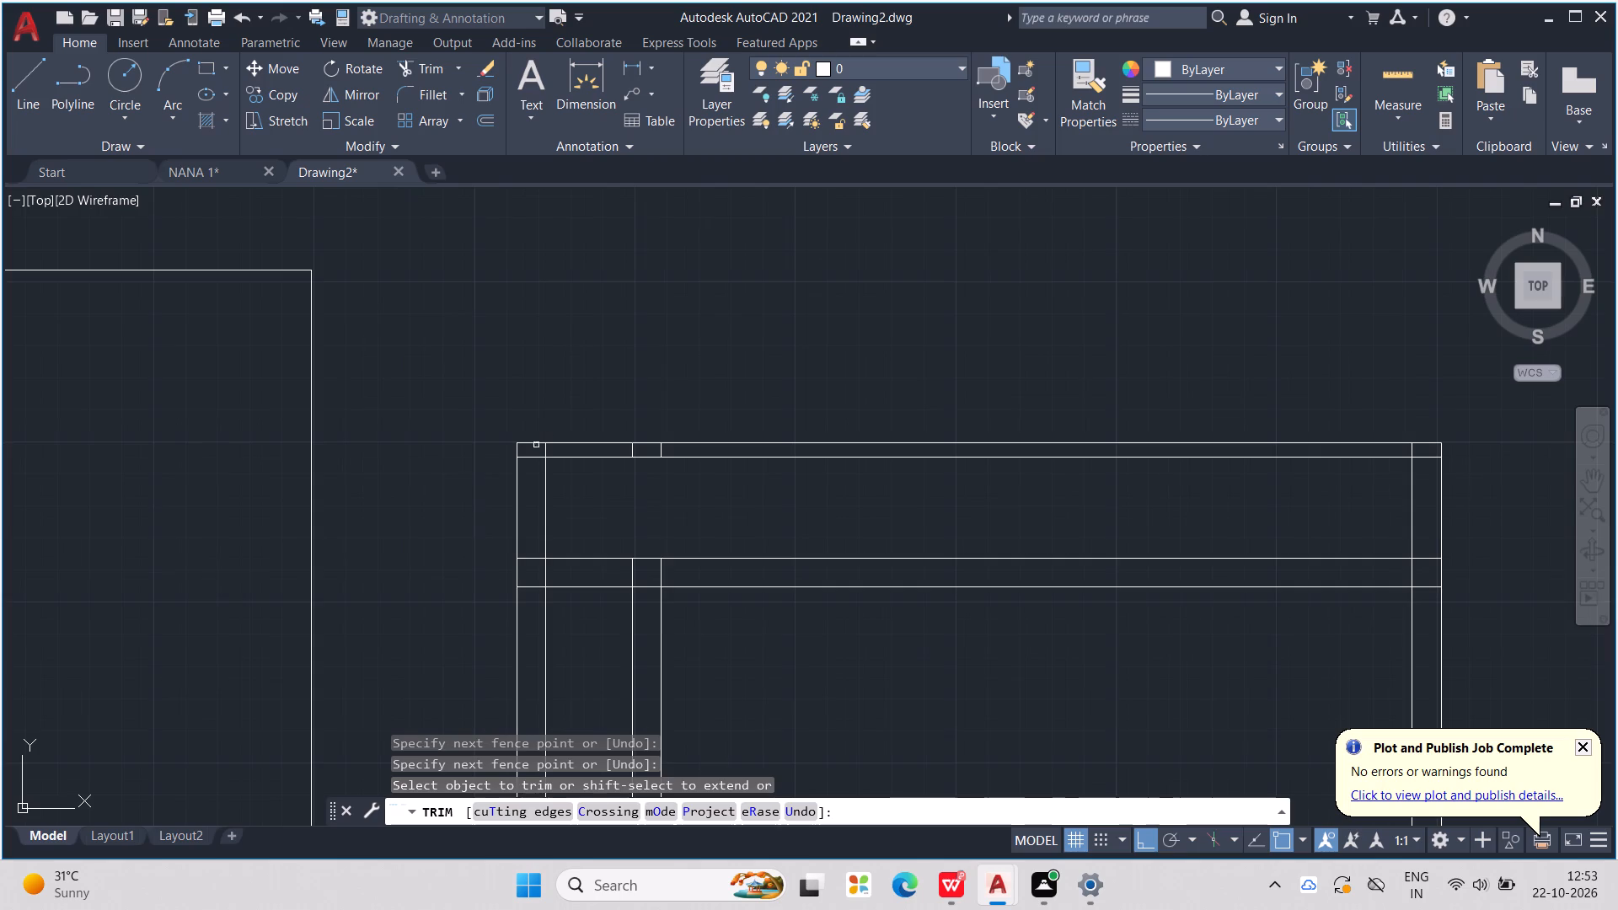
pyautogui.scroll(1, 530, 452)
pyautogui.moveTo(530, 452); pyautogui.dragTo(560, 457)
pyautogui.moveTo(553, 451); pyautogui.dragTo(522, 466)
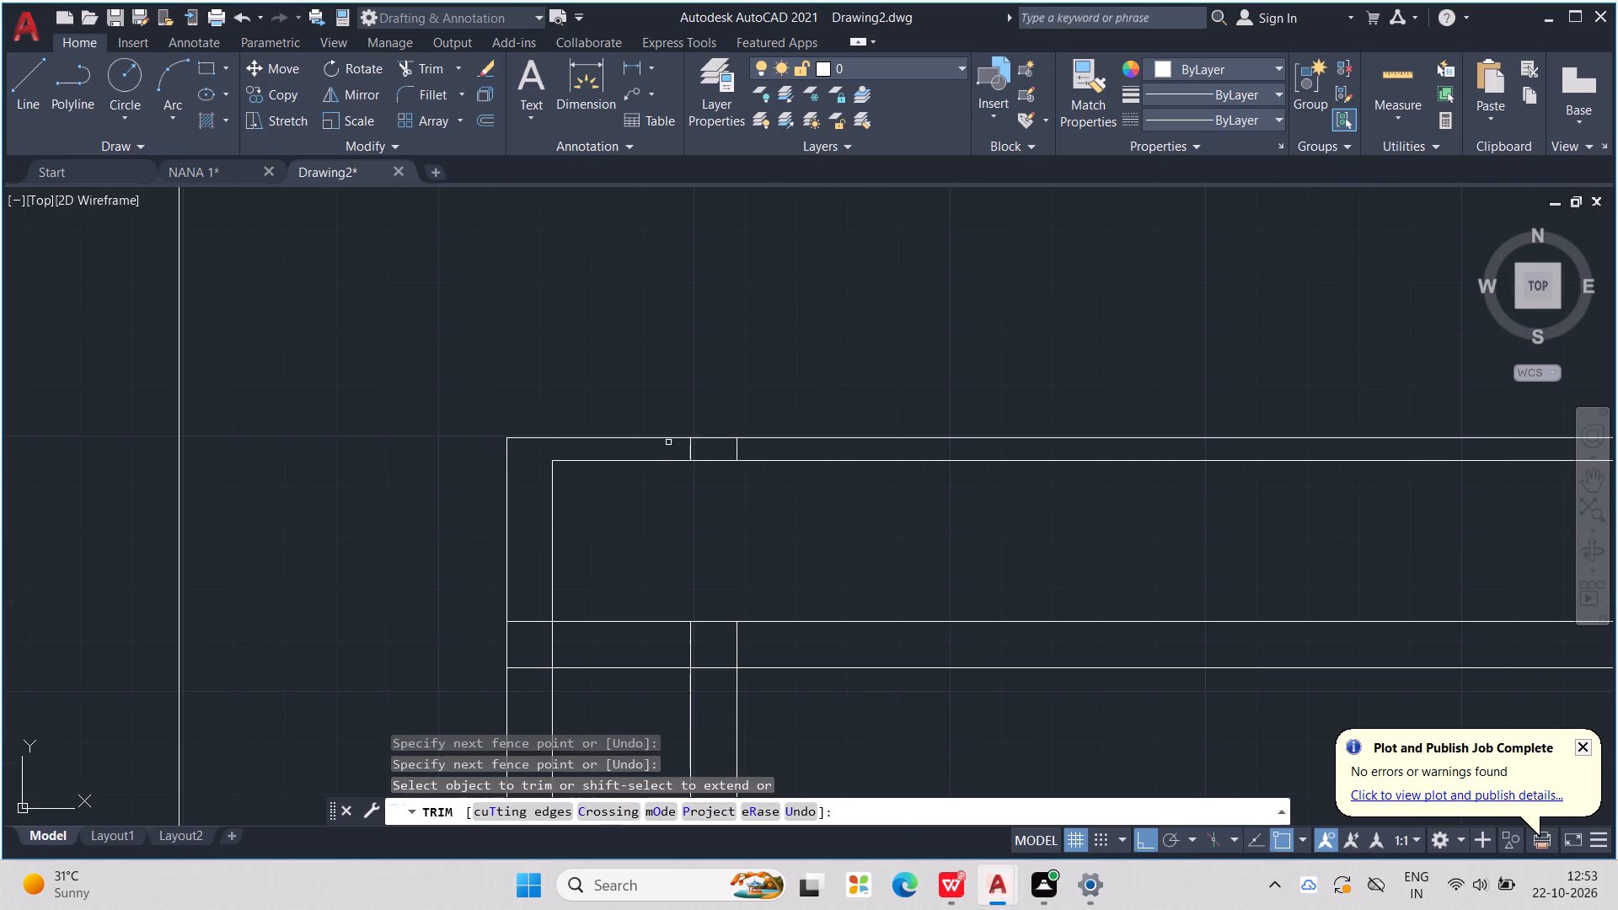
pyautogui.click(690, 438)
pyautogui.click(736, 452)
# Trim the overlapping lines where the east wall meets the top band and the upper slab of the east elevation.
pyautogui.moveTo(738, 445); pyautogui.dragTo(493, 448, button='middle')
pyautogui.scroll(-3, 742, 431)
pyautogui.scroll(2, 1010, 428)
pyautogui.scroll(2, 909, 462)
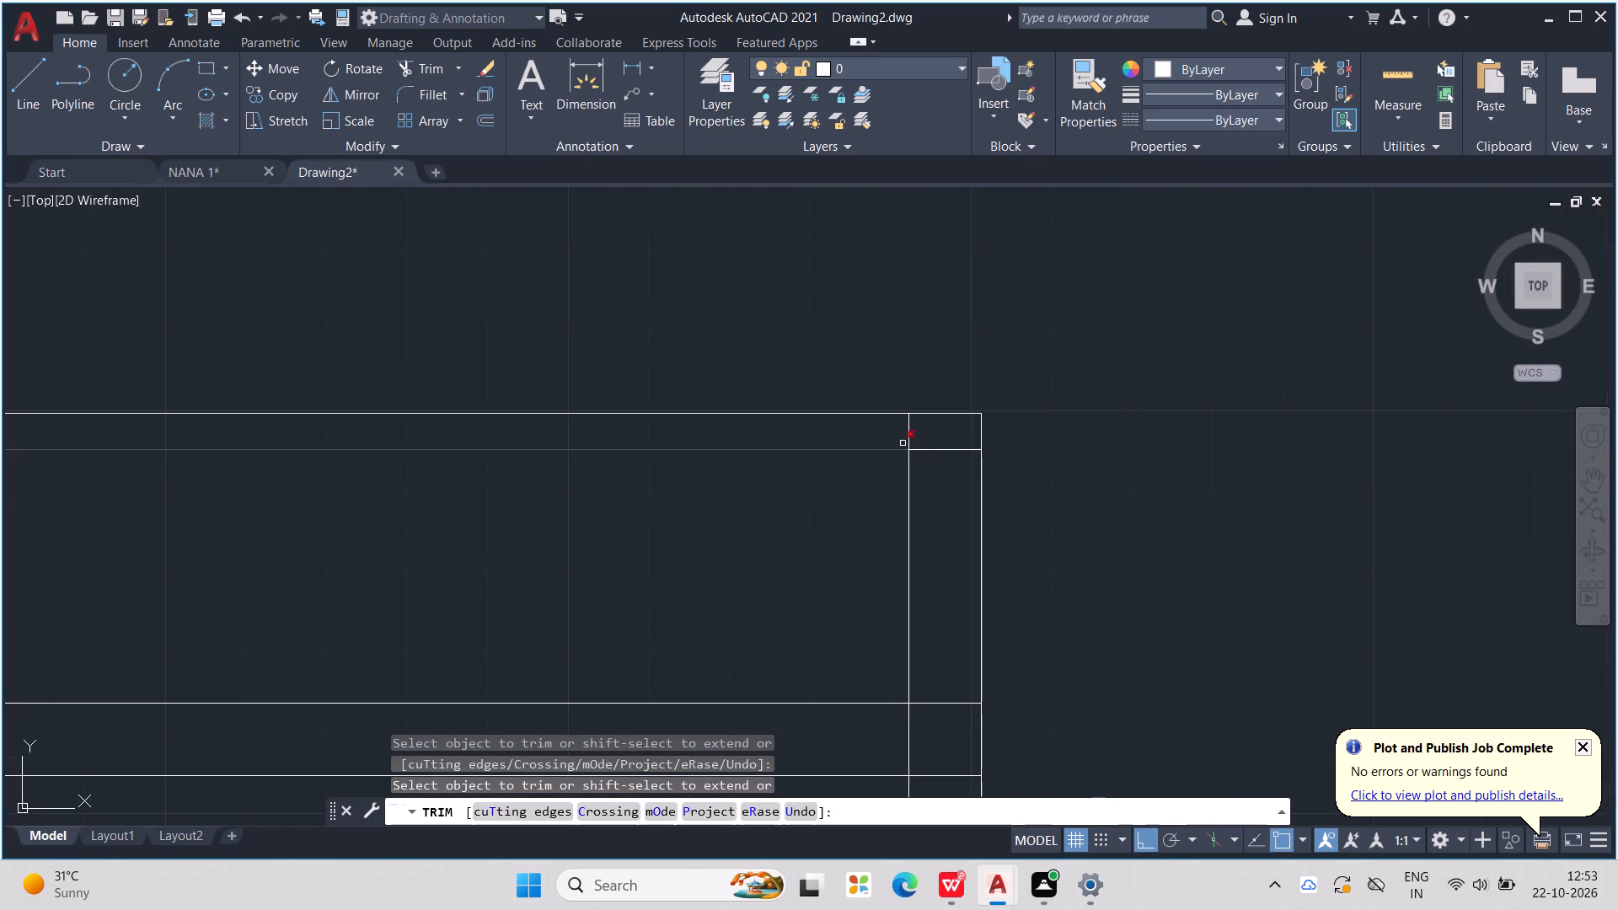
pyautogui.moveTo(902, 442); pyautogui.dragTo(942, 470)
pyautogui.scroll(-2, 936, 450)
pyautogui.scroll(1, 937, 542)
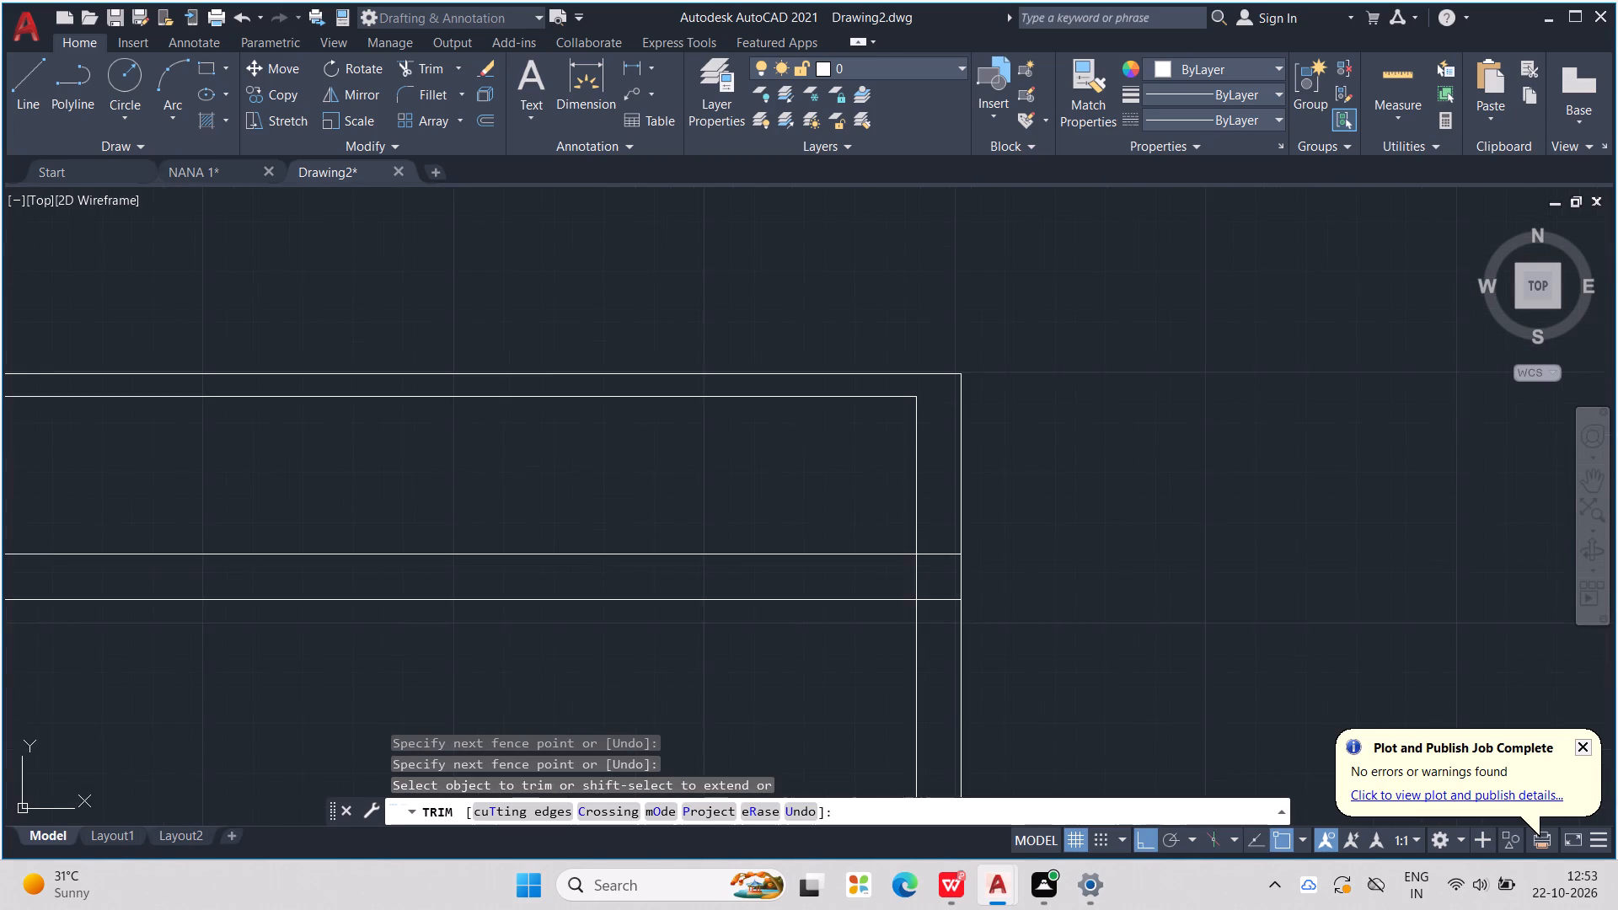
pyautogui.moveTo(938, 542); pyautogui.dragTo(925, 454, button='middle')
pyautogui.moveTo(920, 467); pyautogui.dragTo(877, 484)
pyautogui.moveTo(884, 484); pyautogui.dragTo(919, 509)
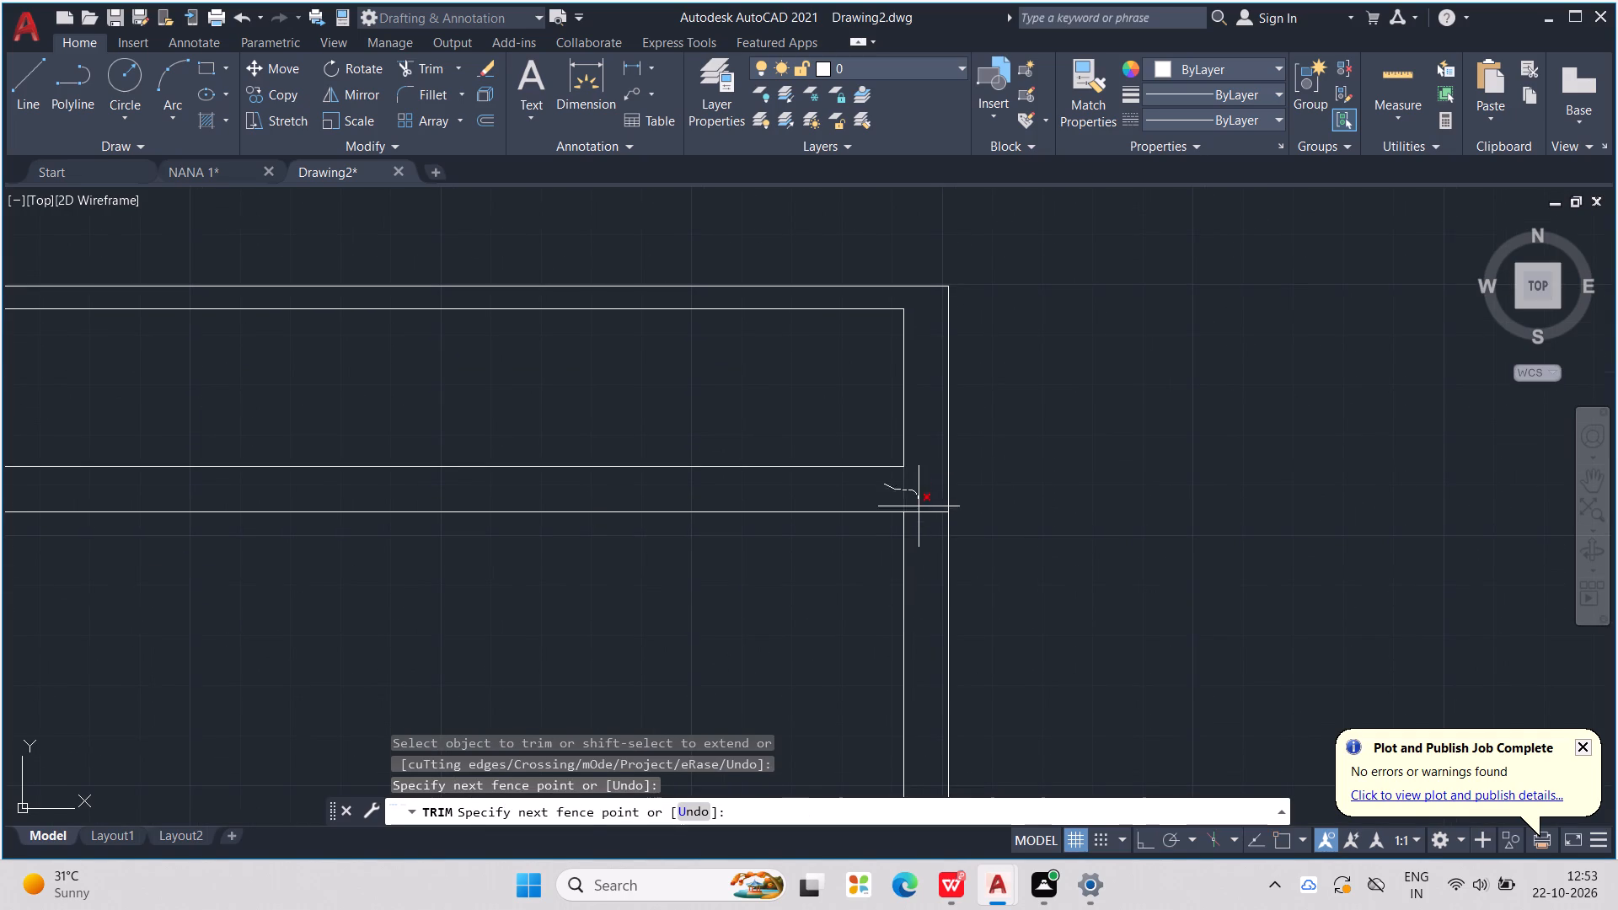
pyautogui.moveTo(919, 509); pyautogui.dragTo(922, 529)
# Trim the interior-wall lines and both west wall lines between the upper and middle slabs.
pyautogui.scroll(-3, 914, 496)
pyautogui.moveTo(726, 546); pyautogui.dragTo(743, 534, button='middle')
pyautogui.scroll(-1, 726, 546)
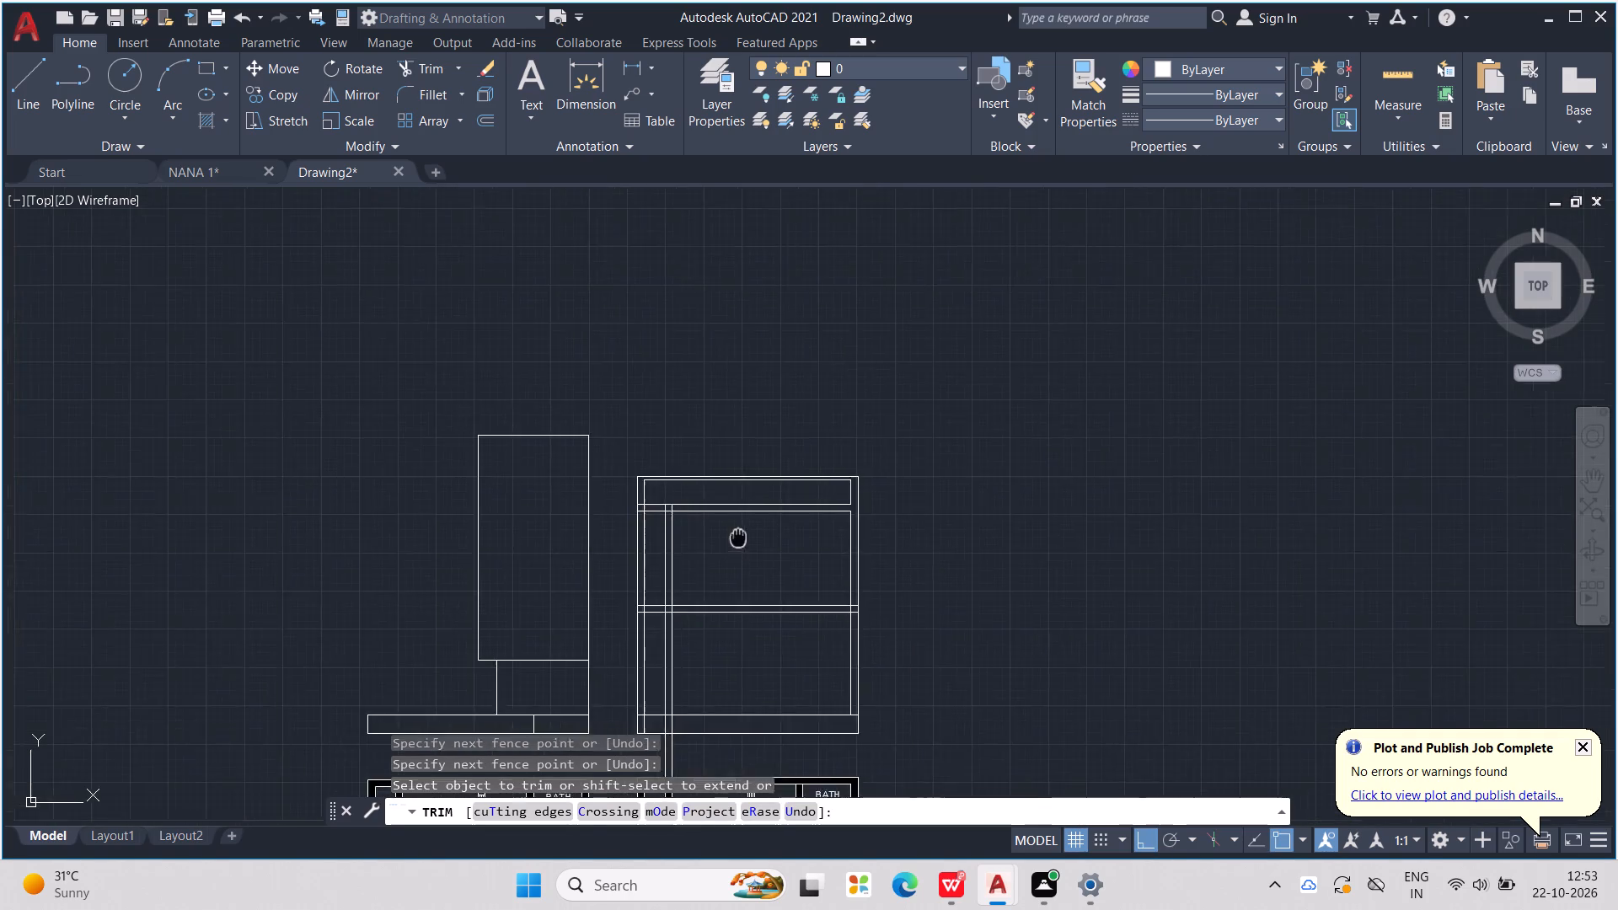
pyautogui.moveTo(743, 534); pyautogui.dragTo(856, 437, button='middle')
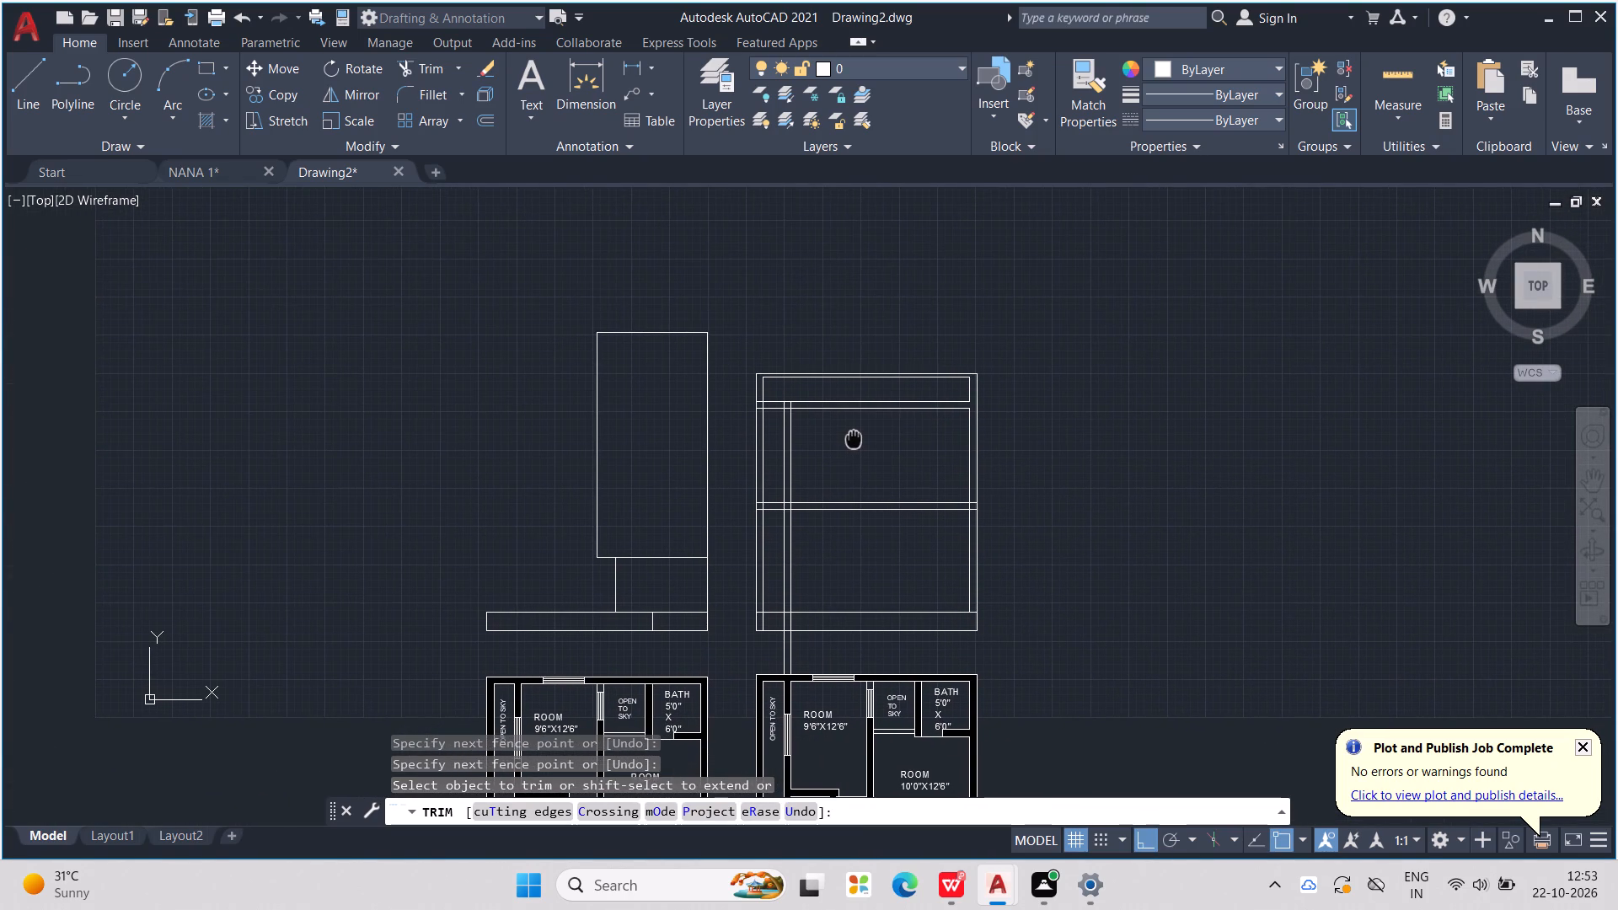
pyautogui.moveTo(856, 437); pyautogui.dragTo(860, 436, button='middle')
pyautogui.scroll(1, 841, 450)
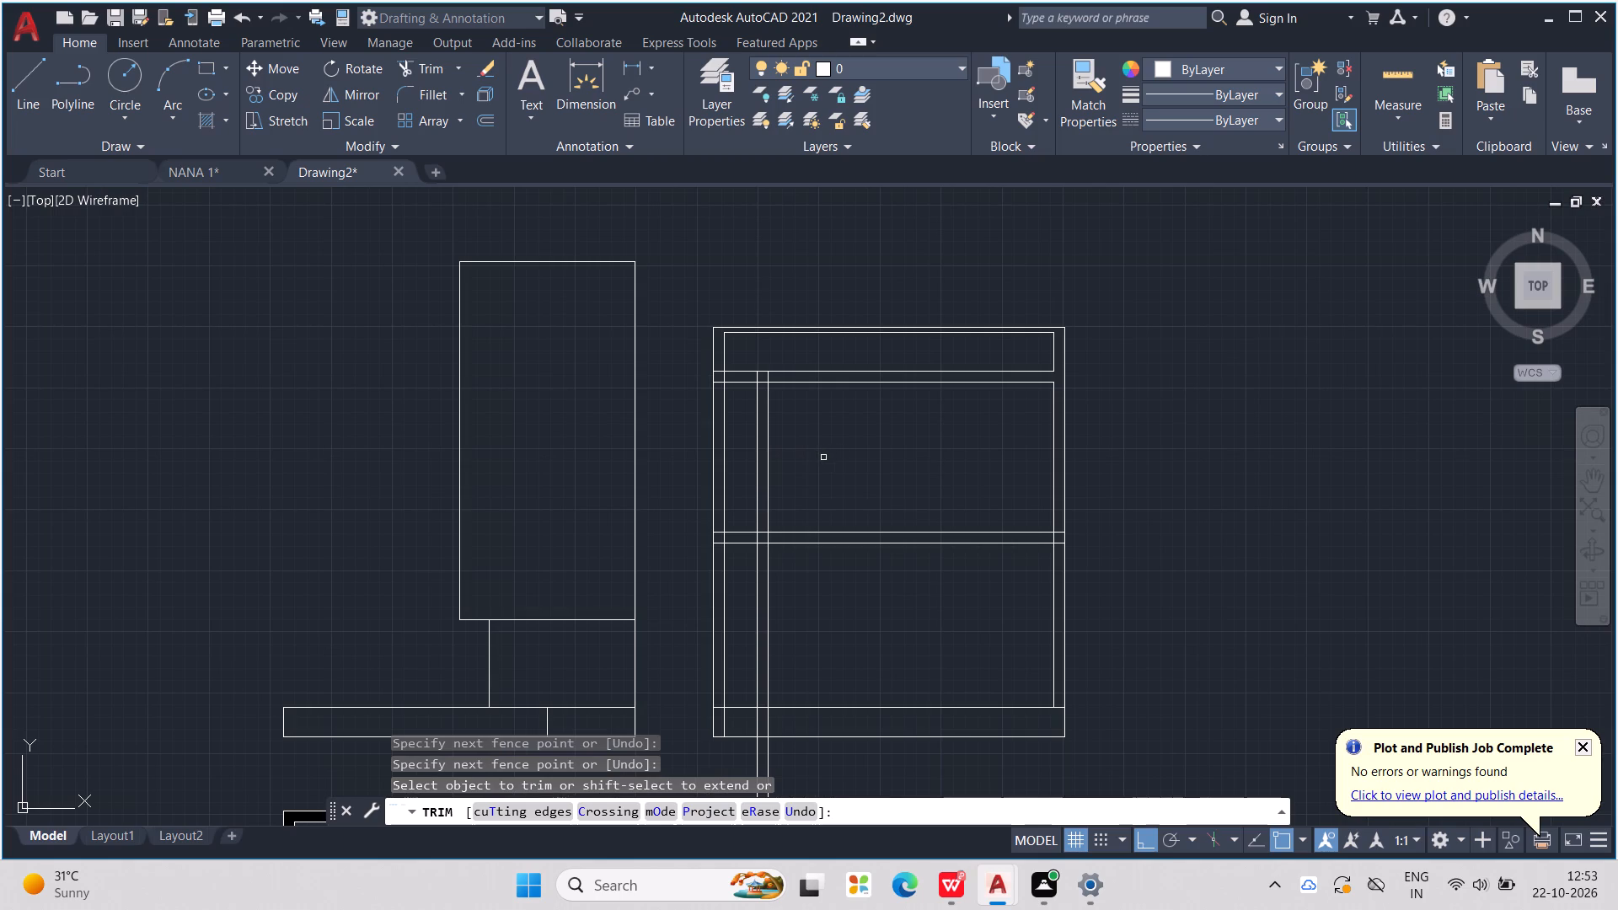
pyautogui.moveTo(823, 458); pyautogui.dragTo(747, 475)
pyautogui.scroll(2, 766, 401)
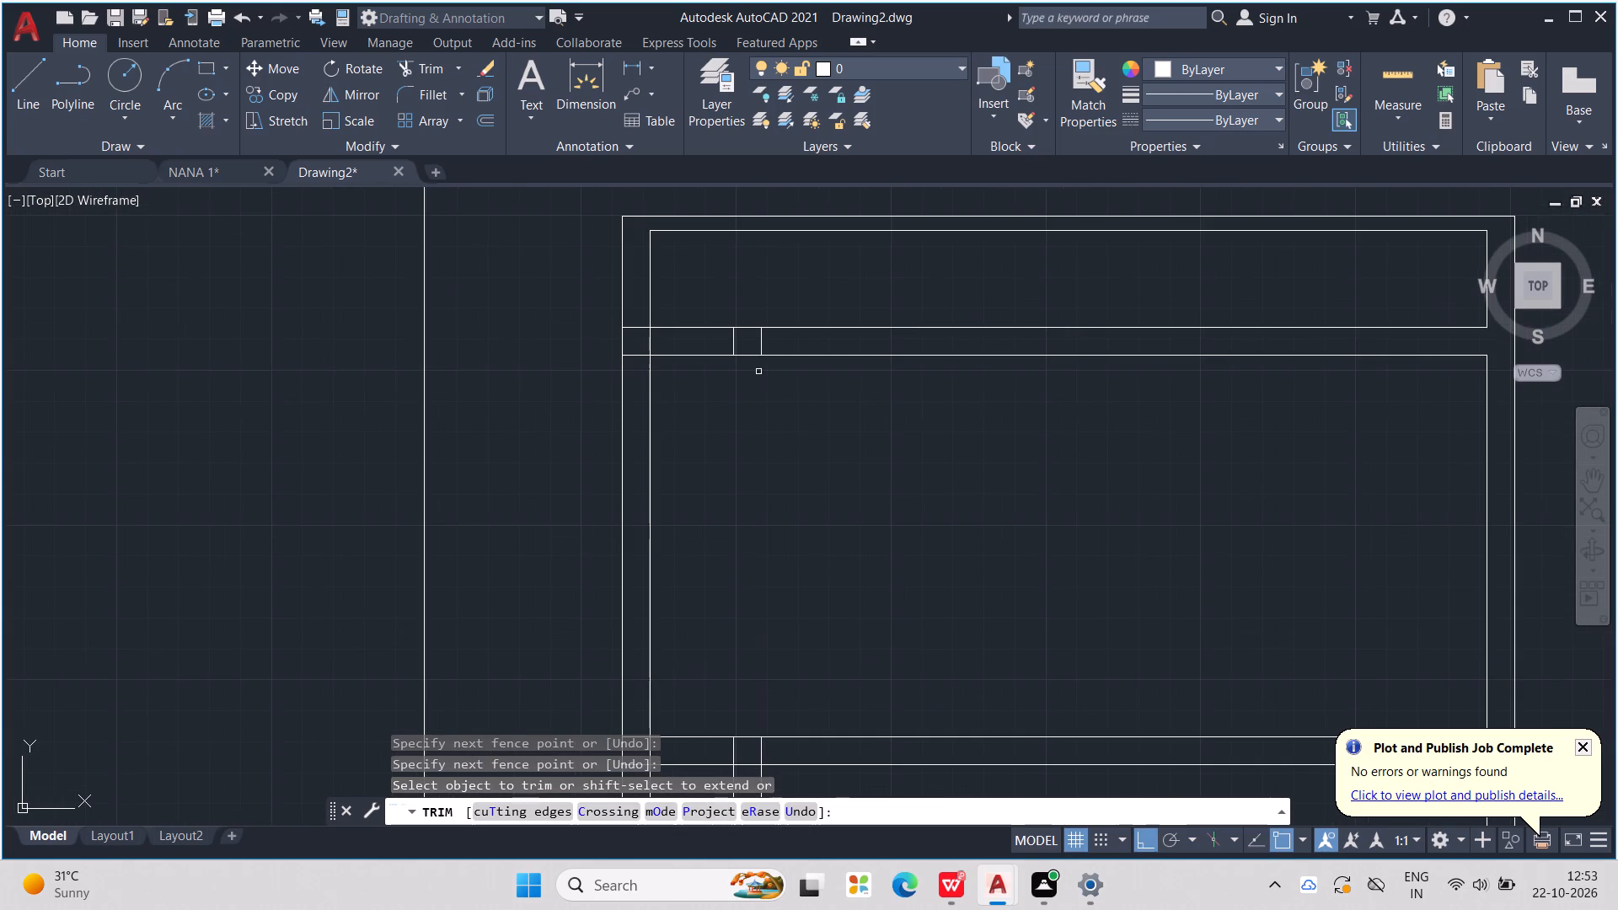
pyautogui.scroll(2, 759, 357)
pyautogui.scroll(-2, 753, 335)
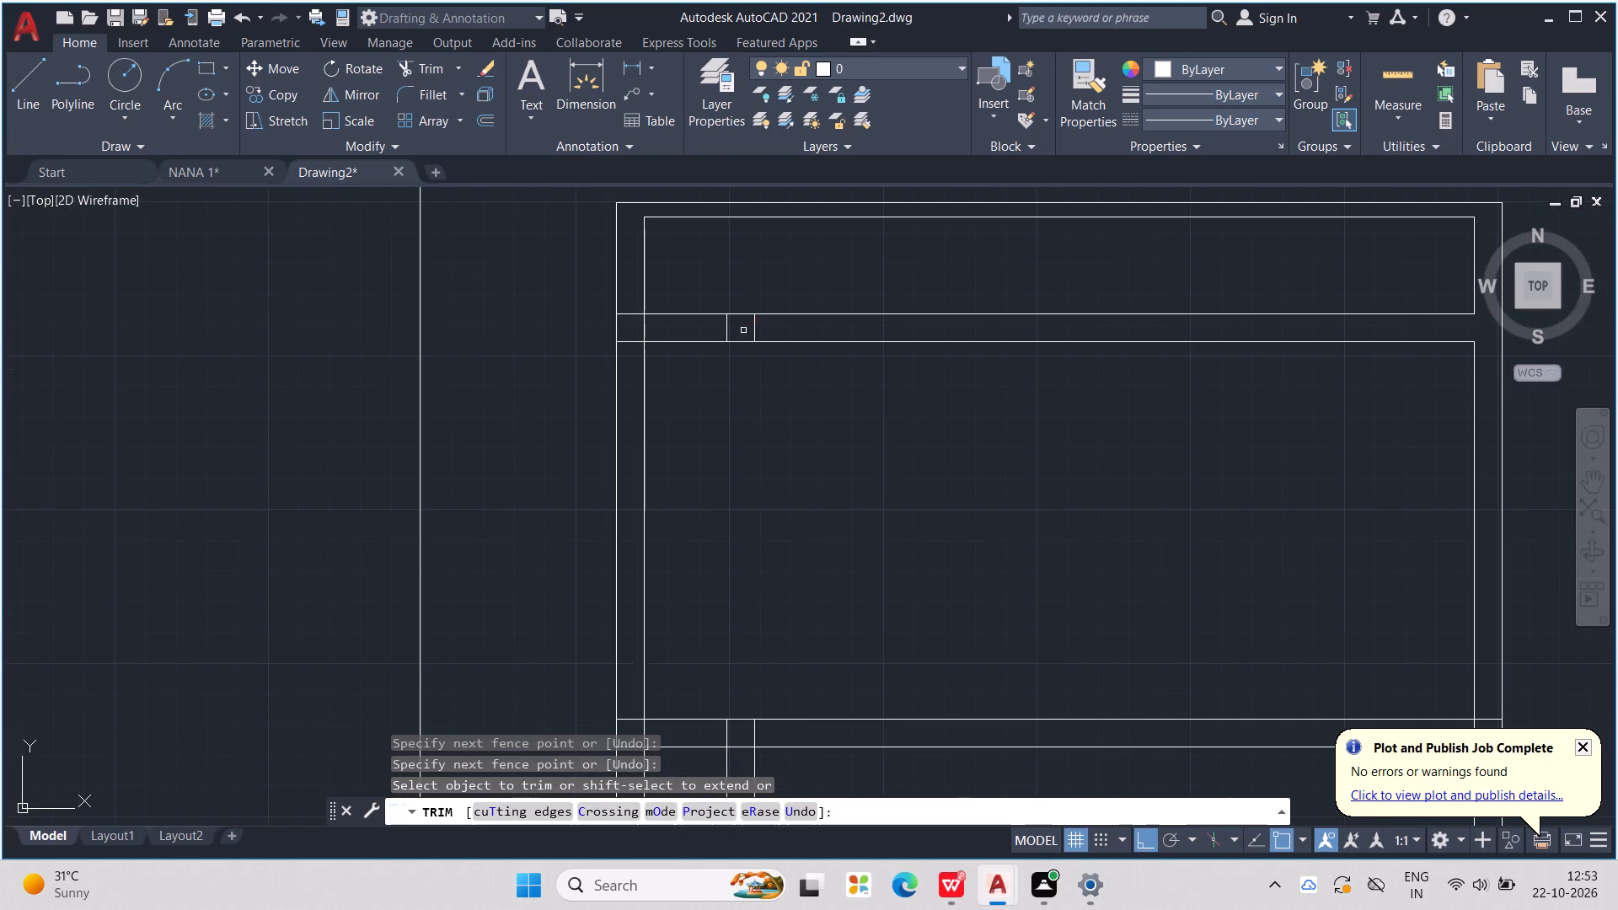
pyautogui.keyDown('ctrl'); pyautogui.moveTo(736, 426); pyautogui.dragTo(690, 454); pyautogui.keyUp('ctrl')
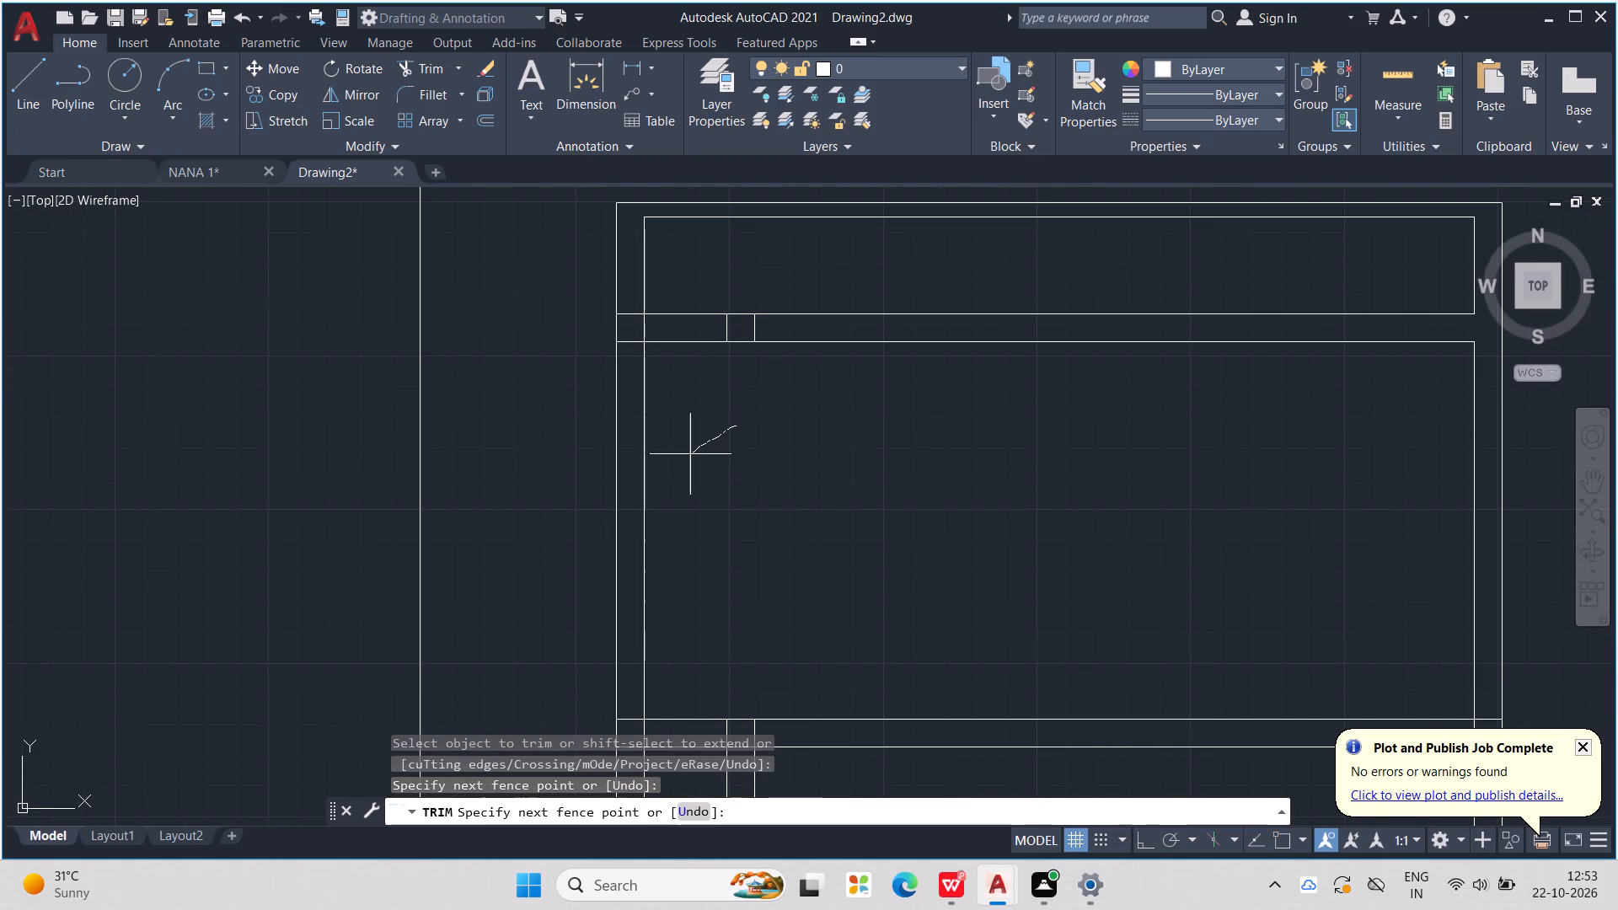
pyautogui.keyDown('ctrl'); pyautogui.moveTo(690, 454); pyautogui.dragTo(602, 468); pyautogui.keyUp('ctrl')
# Trim the projected lines below the east elevation's base and the west wall's inner line within the base band.
pyautogui.scroll(-4, 628, 444)
pyautogui.scroll(1, 664, 450)
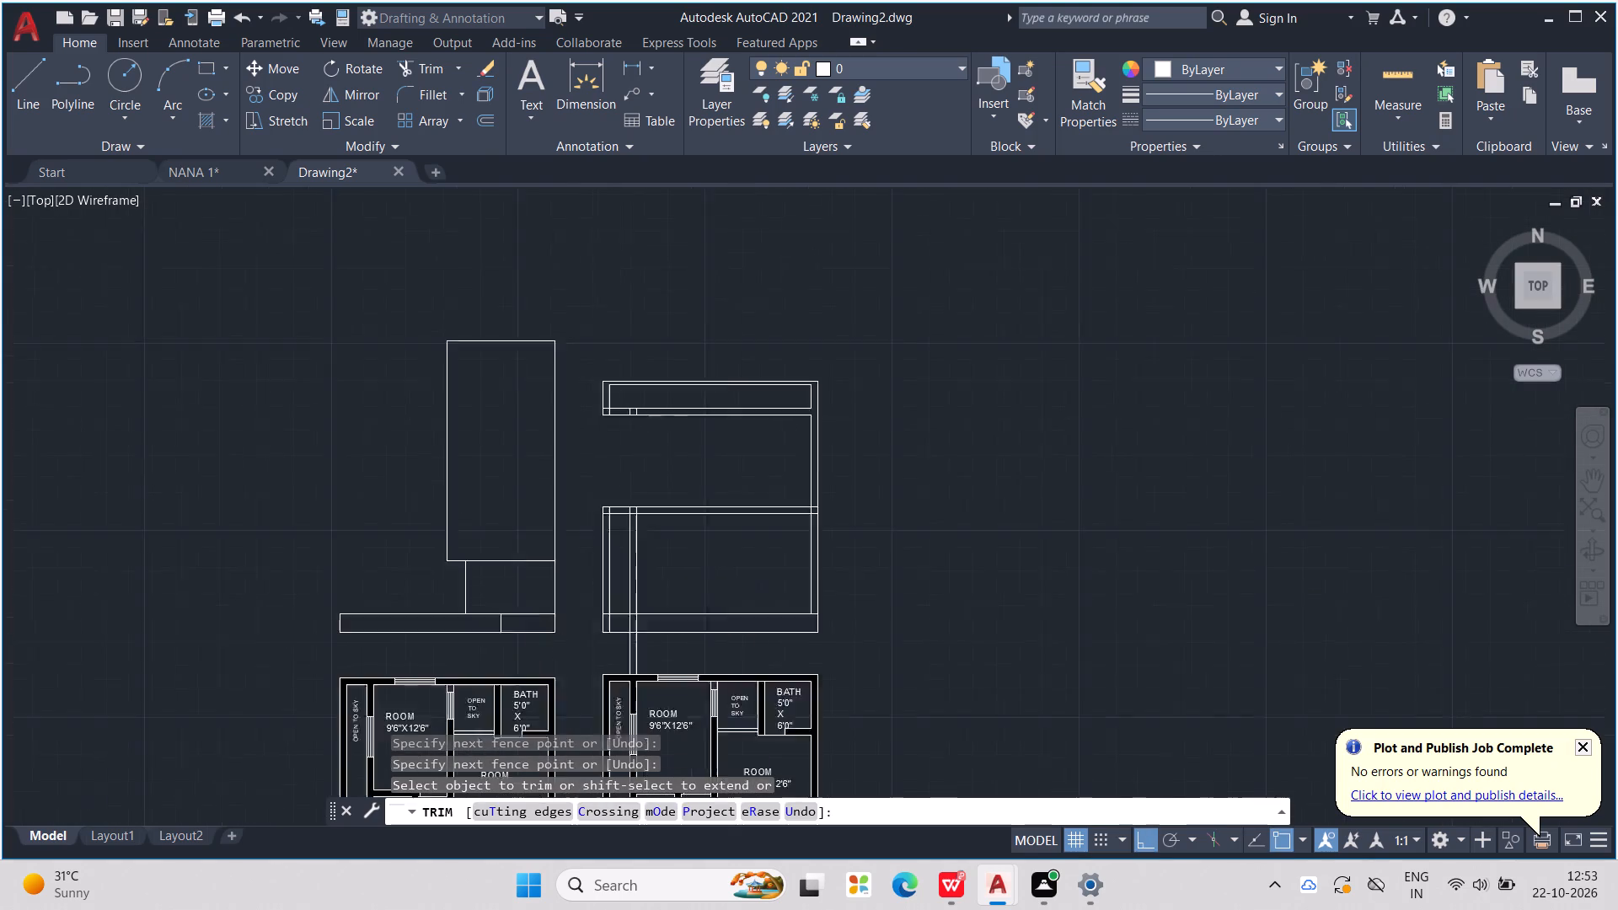
pyautogui.scroll(1, 664, 450)
pyautogui.moveTo(664, 455); pyautogui.dragTo(664, 311, button='middle')
pyautogui.moveTo(632, 629); pyautogui.dragTo(593, 631)
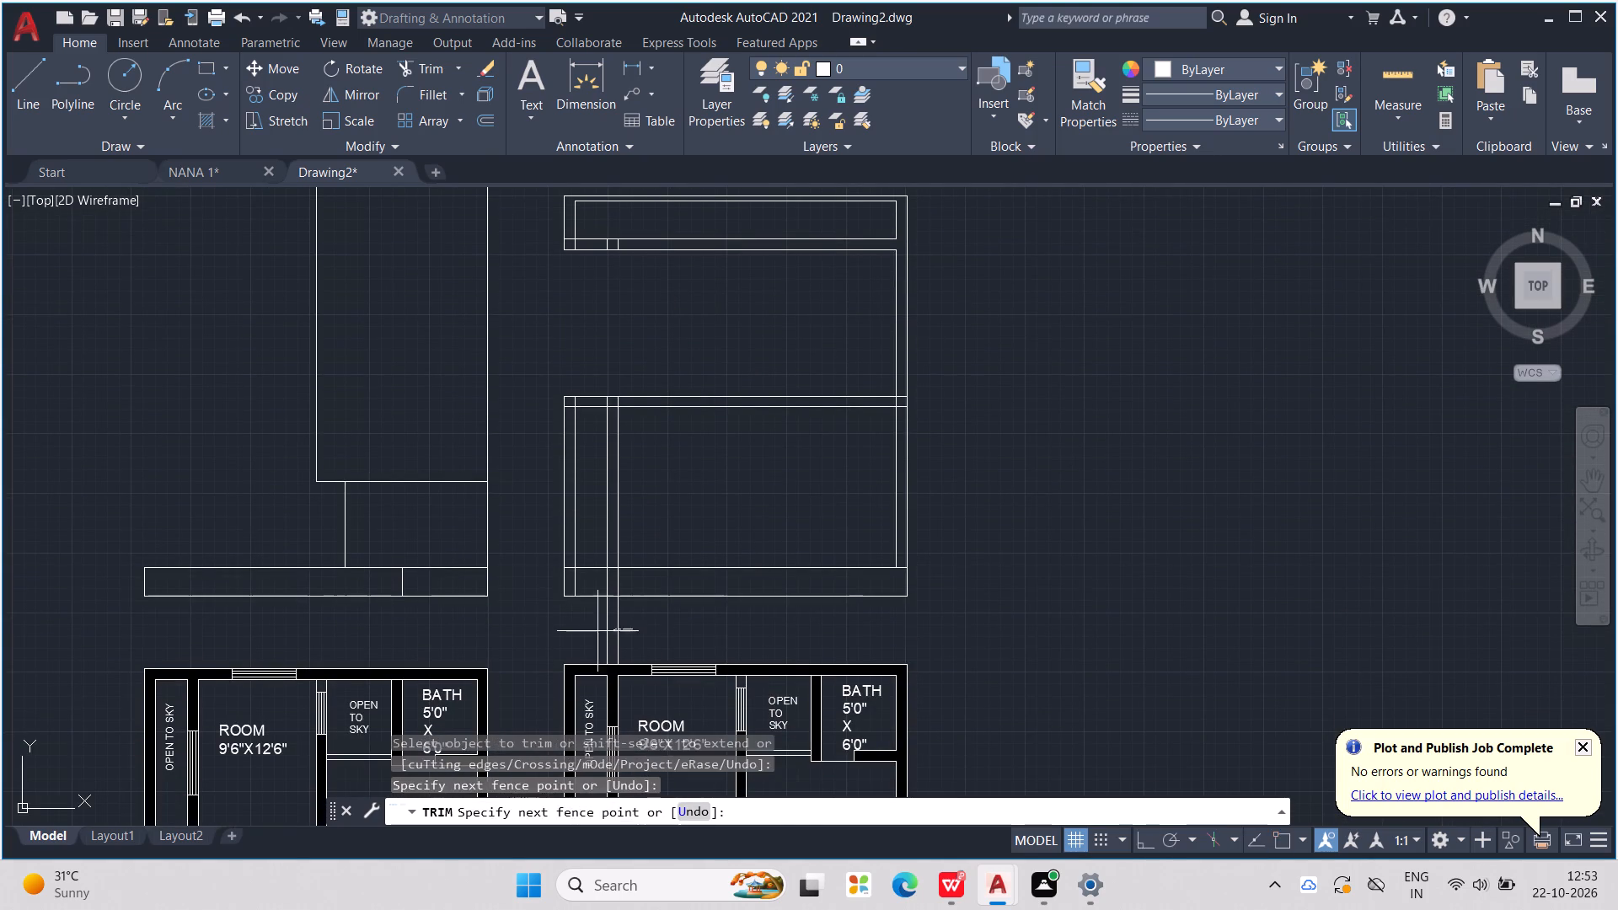
pyautogui.moveTo(593, 631); pyautogui.dragTo(568, 631)
pyautogui.scroll(2, 565, 603)
pyautogui.moveTo(559, 514); pyautogui.dragTo(581, 556)
pyautogui.scroll(-2, 625, 560)
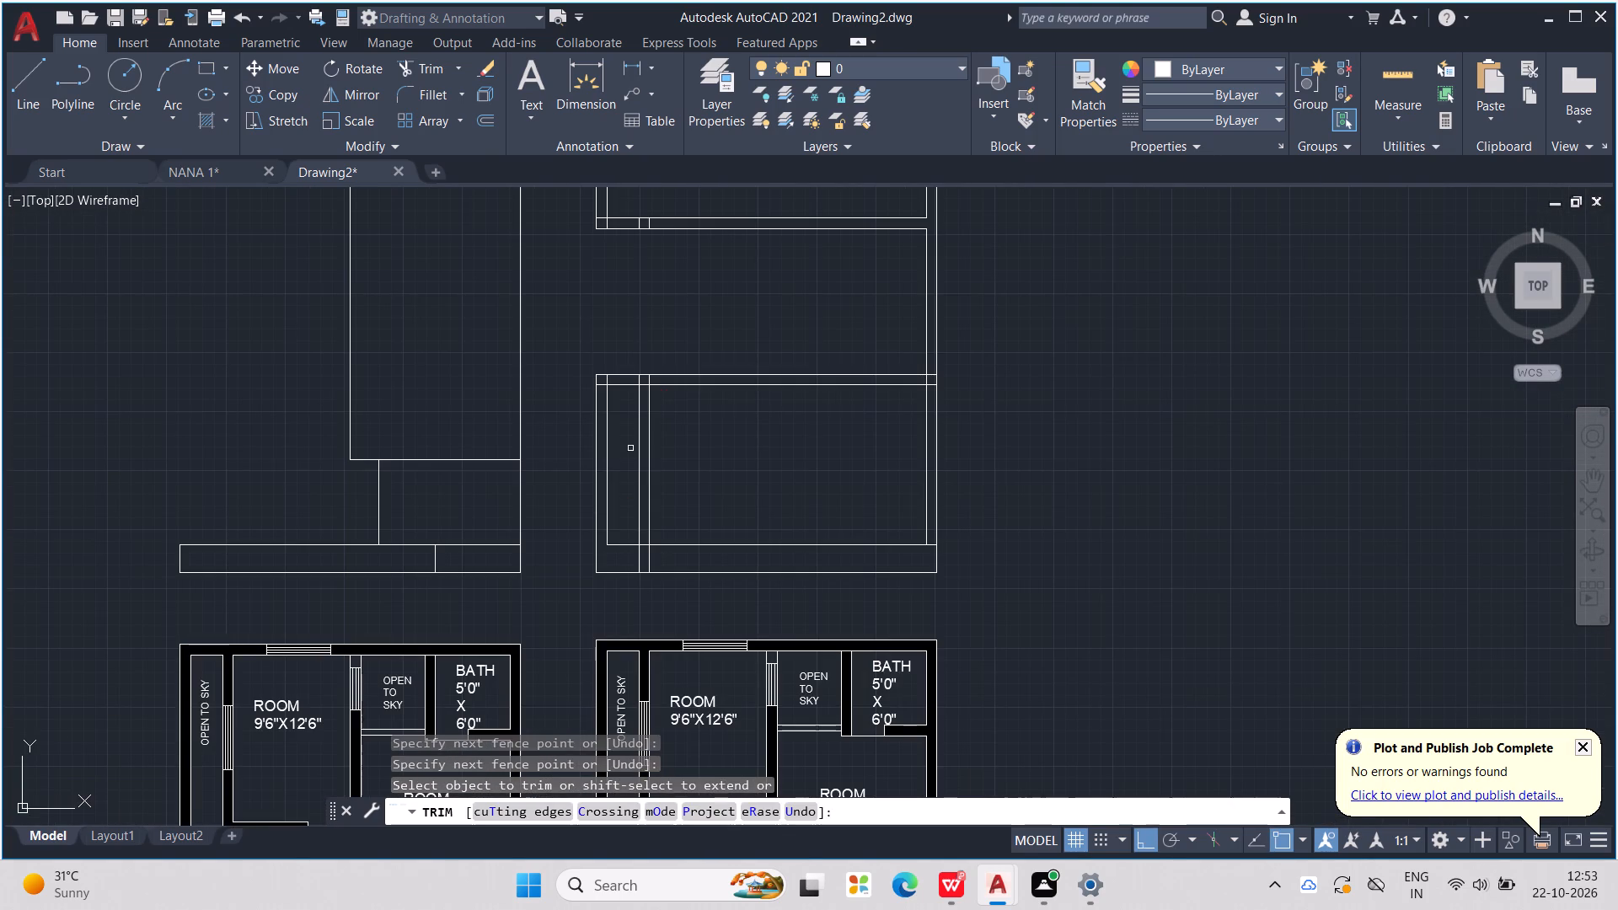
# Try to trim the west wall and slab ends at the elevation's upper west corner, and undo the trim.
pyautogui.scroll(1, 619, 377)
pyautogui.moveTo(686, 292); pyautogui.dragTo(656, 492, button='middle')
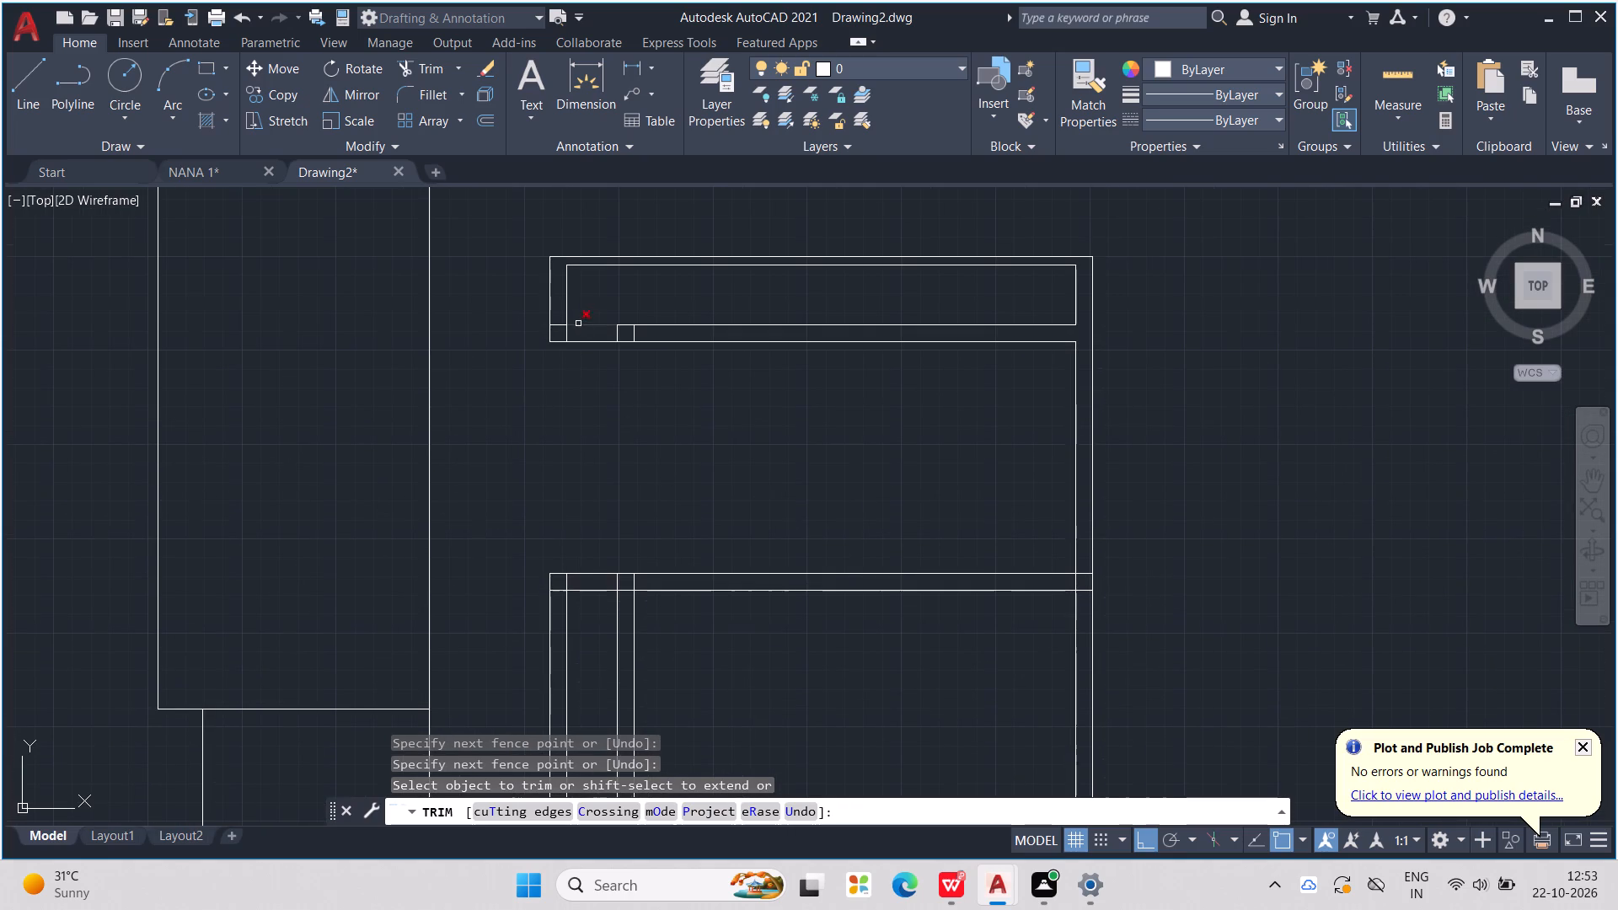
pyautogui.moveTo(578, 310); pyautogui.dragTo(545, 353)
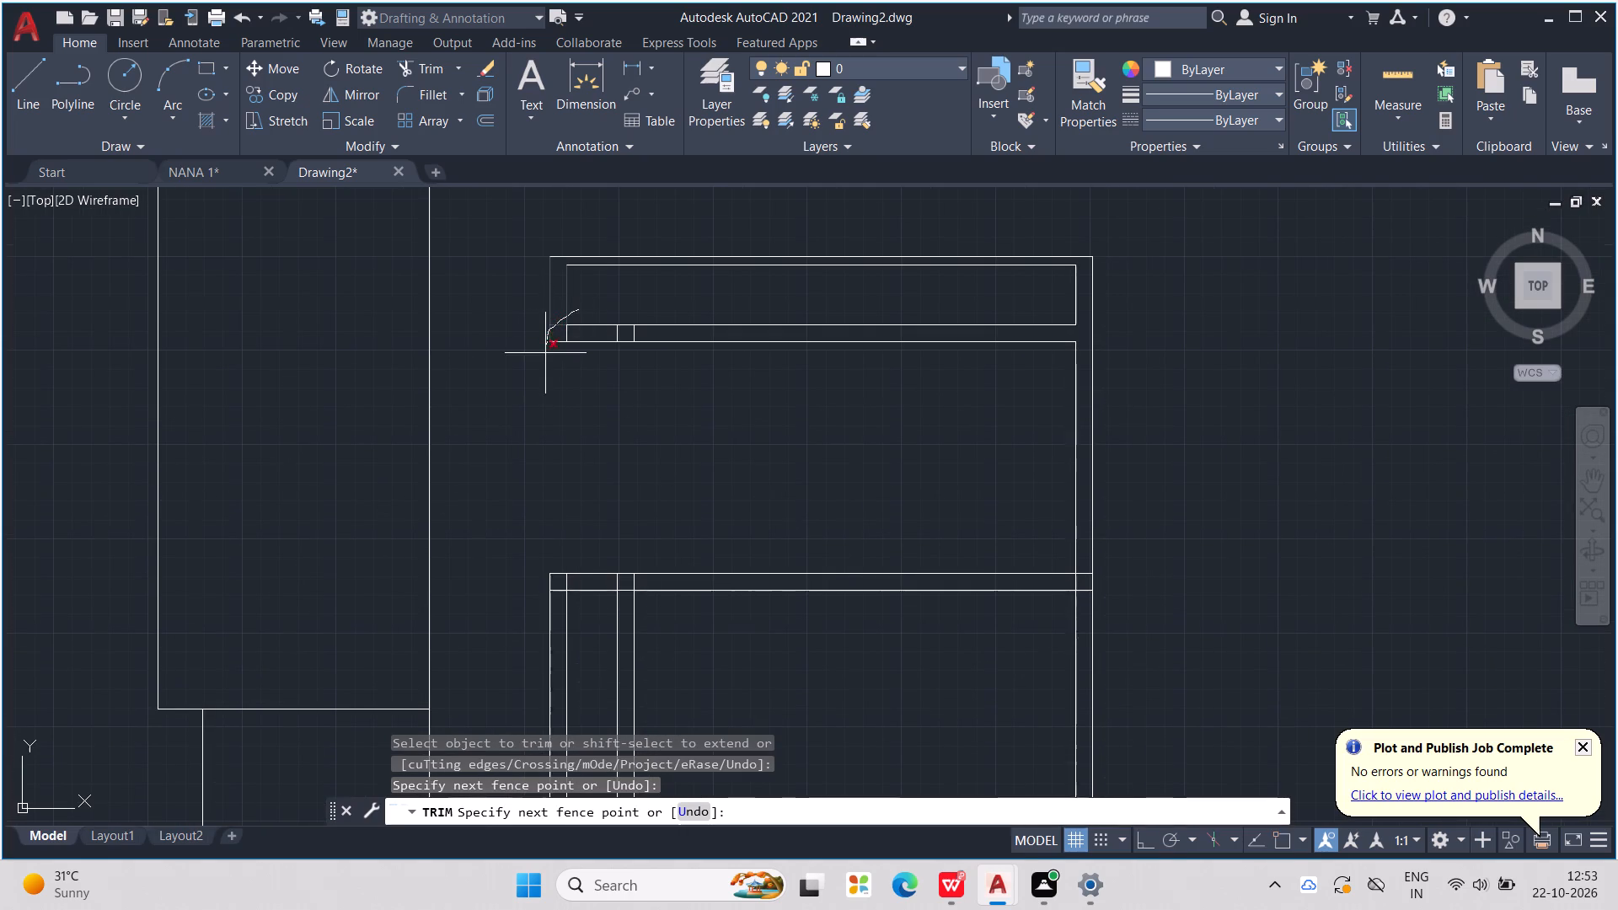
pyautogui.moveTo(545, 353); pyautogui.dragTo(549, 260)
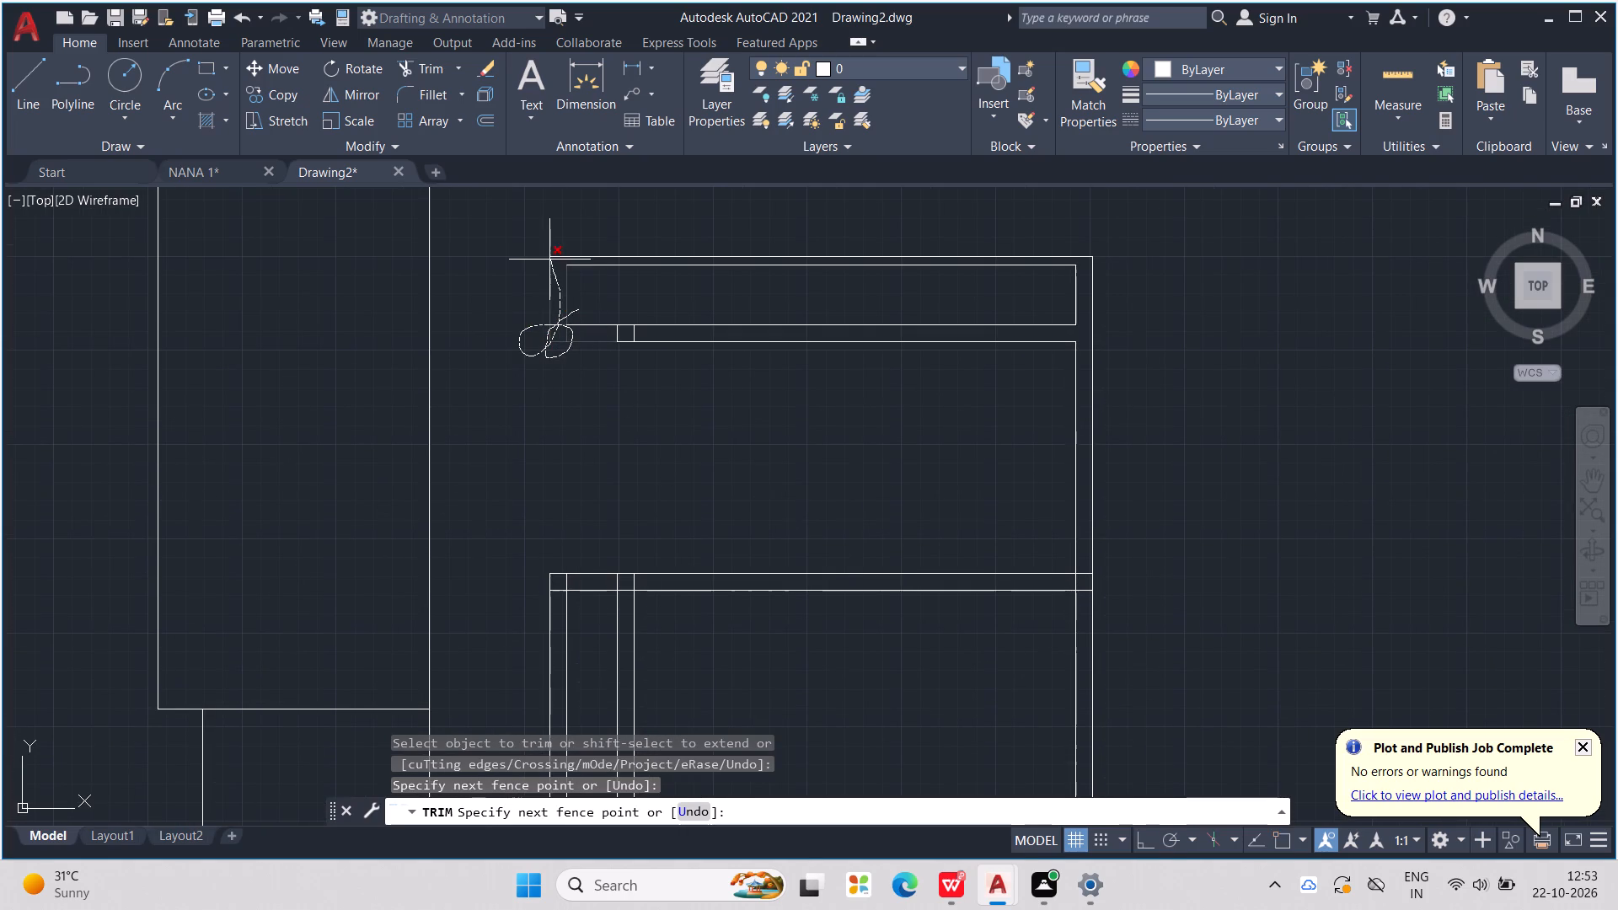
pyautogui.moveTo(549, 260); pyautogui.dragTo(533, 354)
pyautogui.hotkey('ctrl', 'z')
# Trim away the west wall lines above the upper slab and the slab's end west of the interior wall.
pyautogui.scroll(-2, 587, 312)
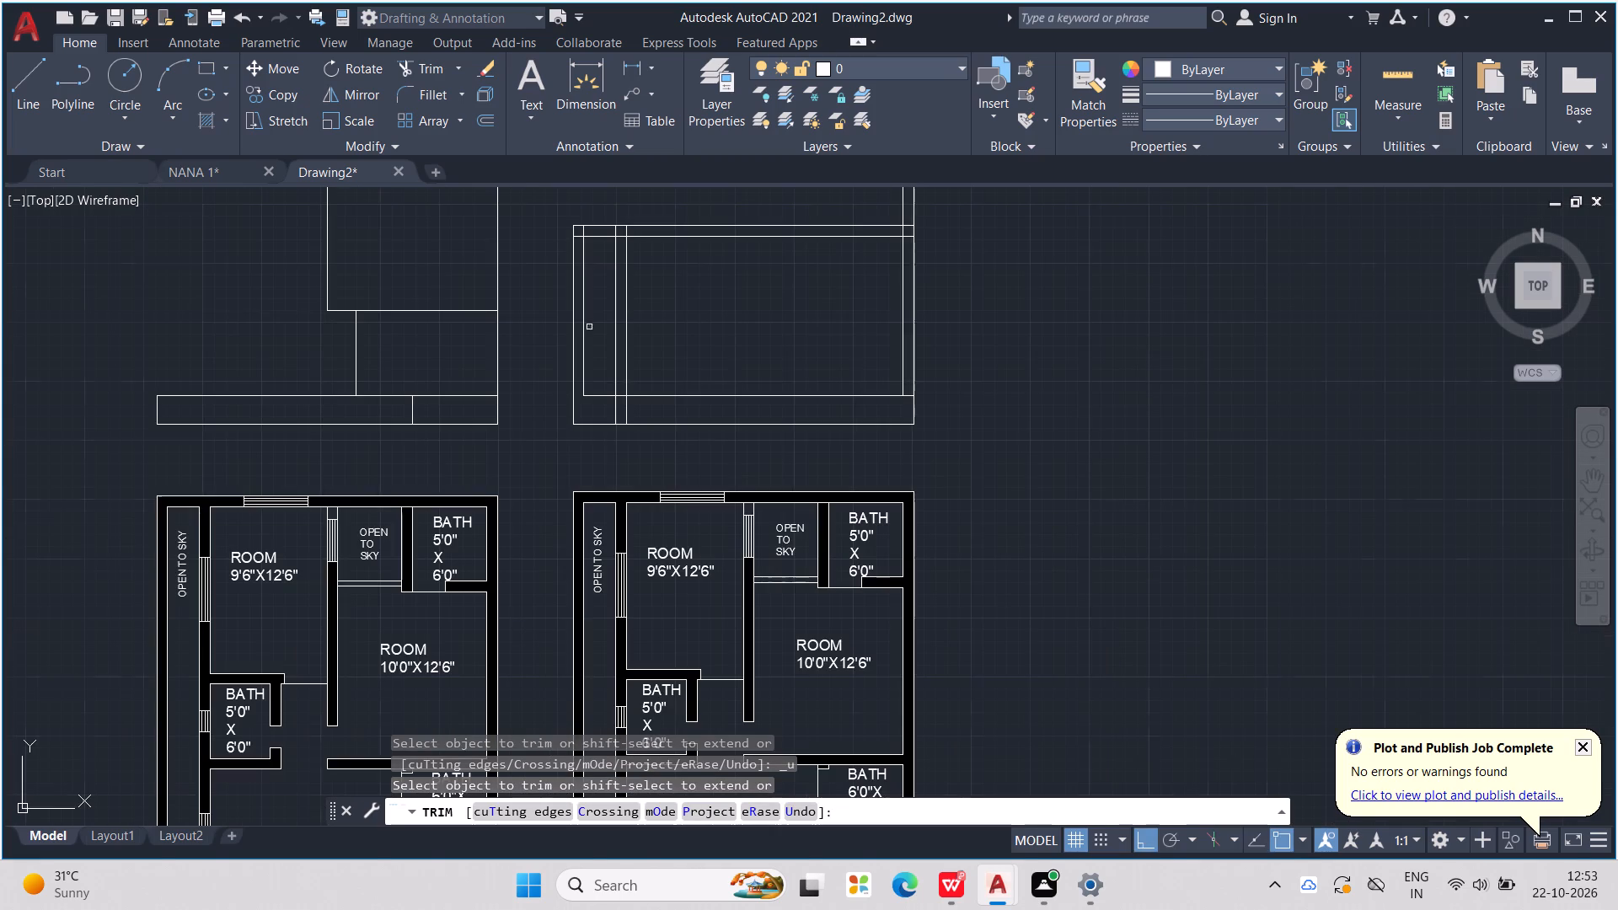
pyautogui.moveTo(667, 305); pyautogui.dragTo(705, 615, button='middle')
pyautogui.scroll(1, 630, 388)
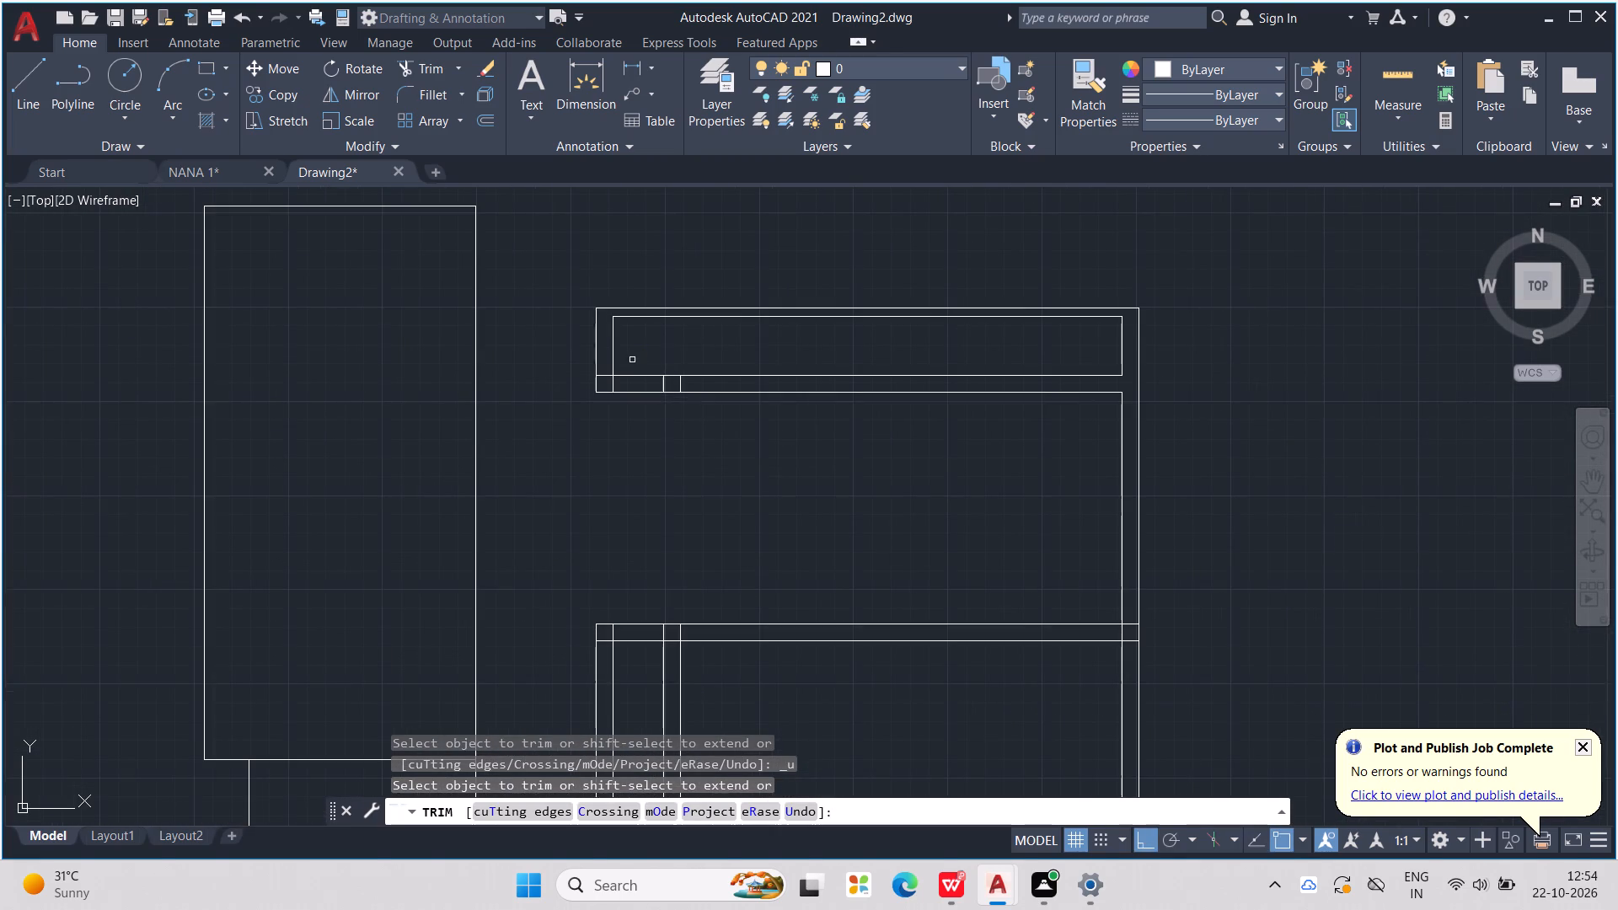
pyautogui.moveTo(631, 356); pyautogui.dragTo(568, 355)
pyautogui.moveTo(650, 361); pyautogui.dragTo(644, 409)
pyautogui.moveTo(640, 399); pyautogui.dragTo(607, 418)
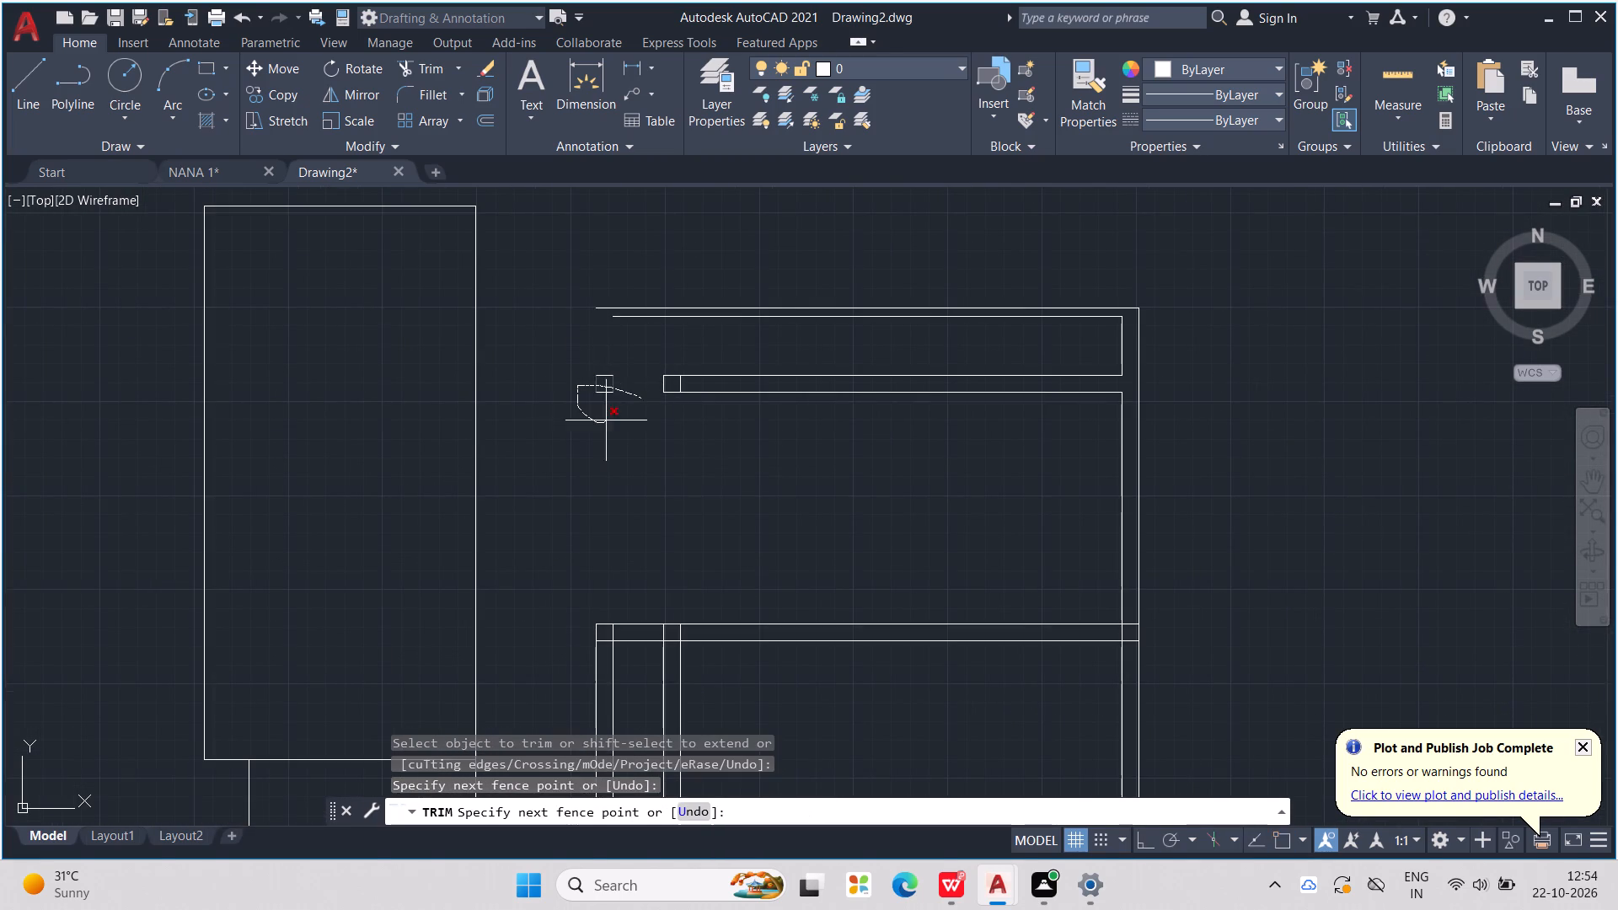
pyautogui.moveTo(607, 418); pyautogui.dragTo(606, 365)
pyautogui.press('Escape')
pyautogui.press('Escape')
pyautogui.press('Escape')
pyautogui.press('Escape')
pyautogui.press('Escape')
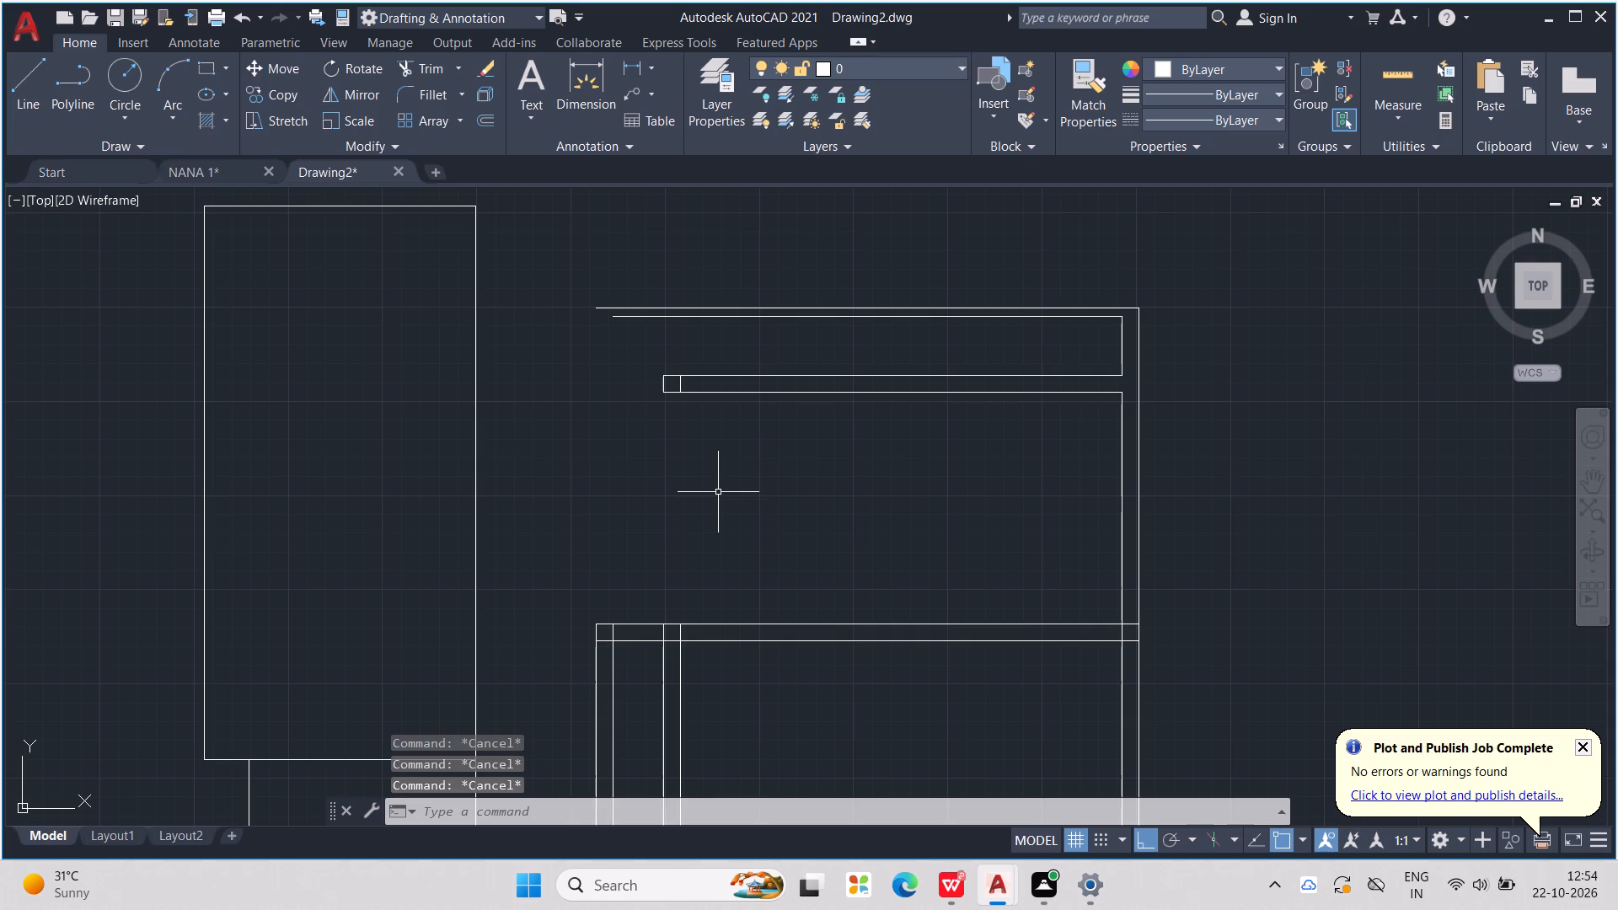
# Extend both interior-wall lines from the middle slab up to the elevation's topmost line.
pyautogui.press('e')
pyautogui.press('x')
pyautogui.press('Return')
pyautogui.moveTo(692, 681); pyautogui.dragTo(690, 682)
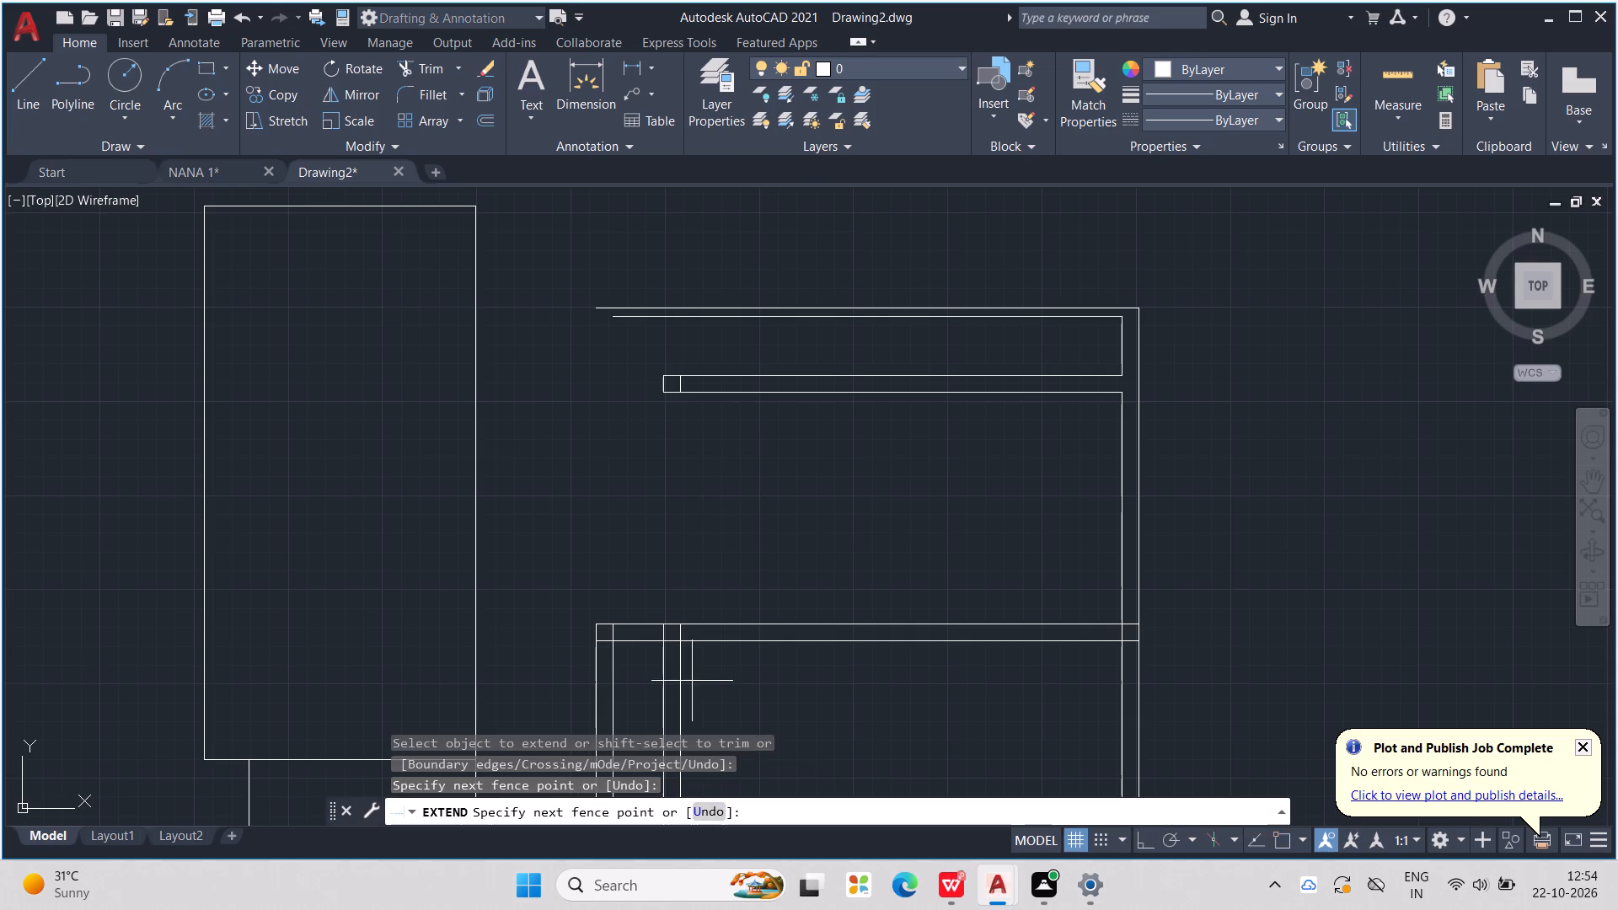
pyautogui.moveTo(690, 682); pyautogui.dragTo(650, 698)
pyautogui.moveTo(693, 544); pyautogui.dragTo(621, 533)
pyautogui.moveTo(617, 521); pyautogui.dragTo(635, 521)
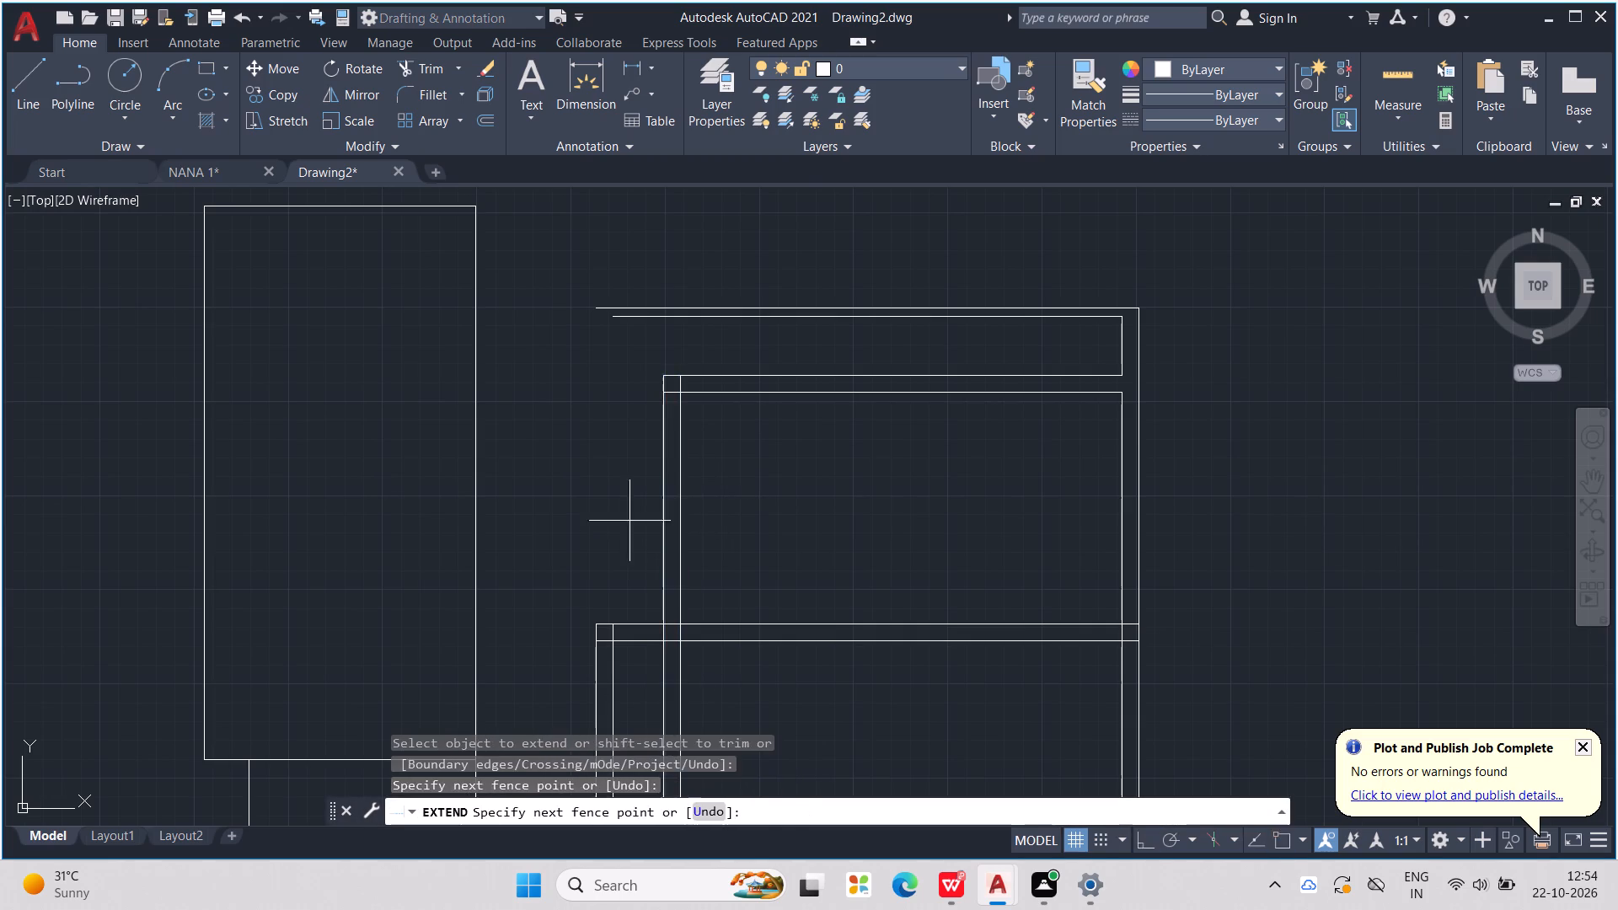
pyautogui.moveTo(635, 521); pyautogui.dragTo(715, 508)
pyautogui.moveTo(737, 496); pyautogui.dragTo(642, 483)
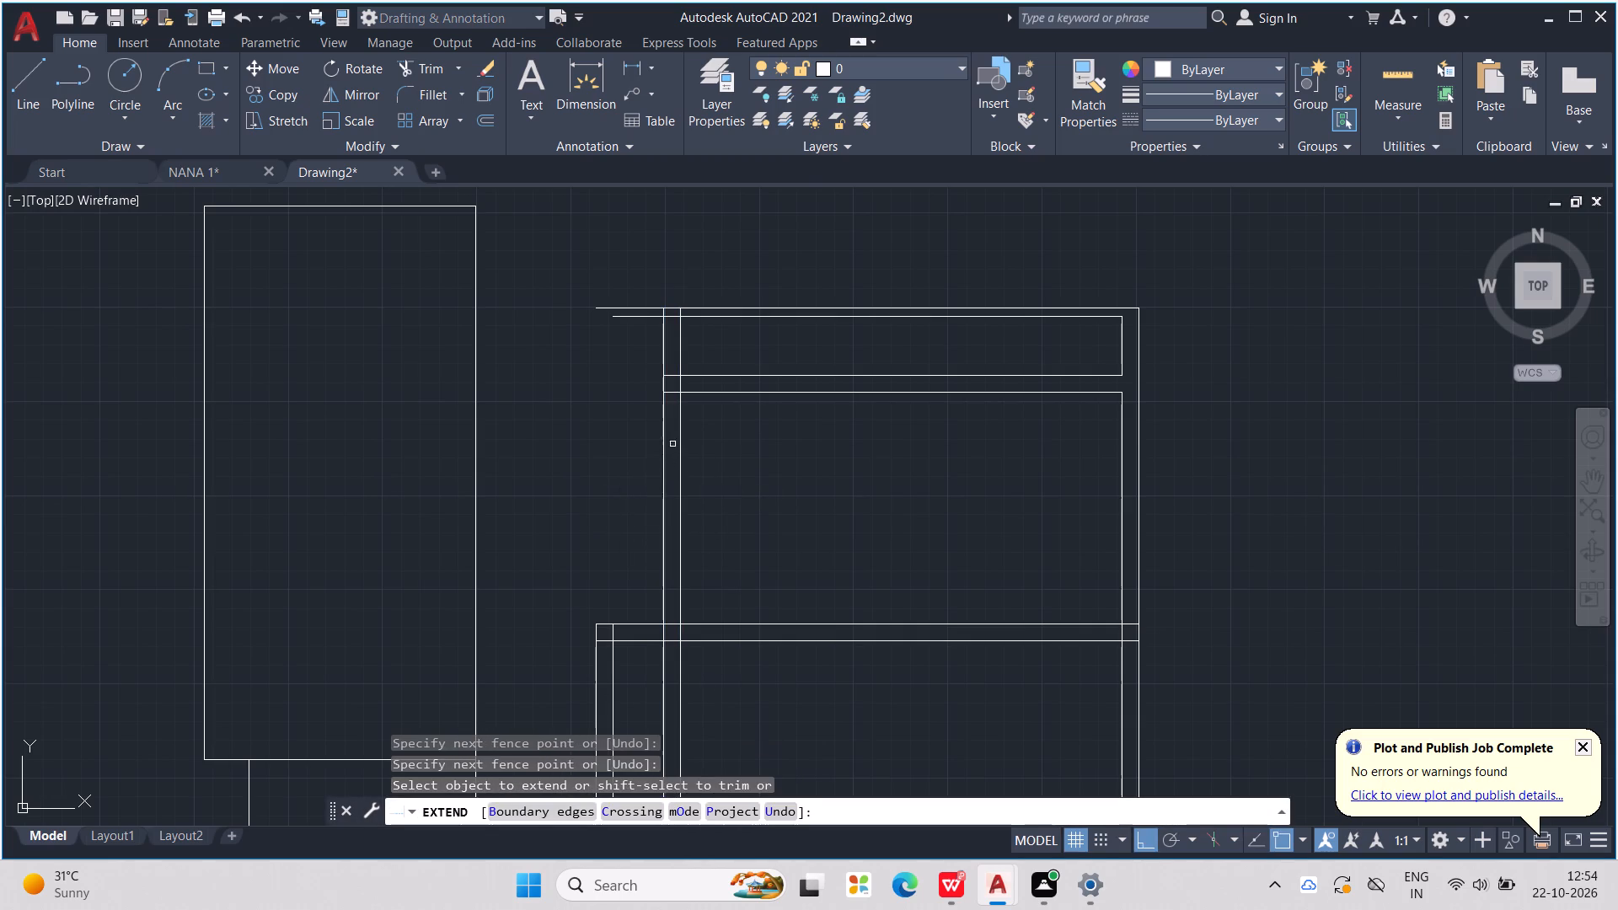
pyautogui.press('Escape')
pyautogui.press('Escape')
pyautogui.press('Escape')
pyautogui.press('Escape')
# Trim the top lines overhanging west of the interior wall and the overlaps where that wall meets the top band and upper slab.
pyautogui.write('TR')
pyautogui.press('Return')
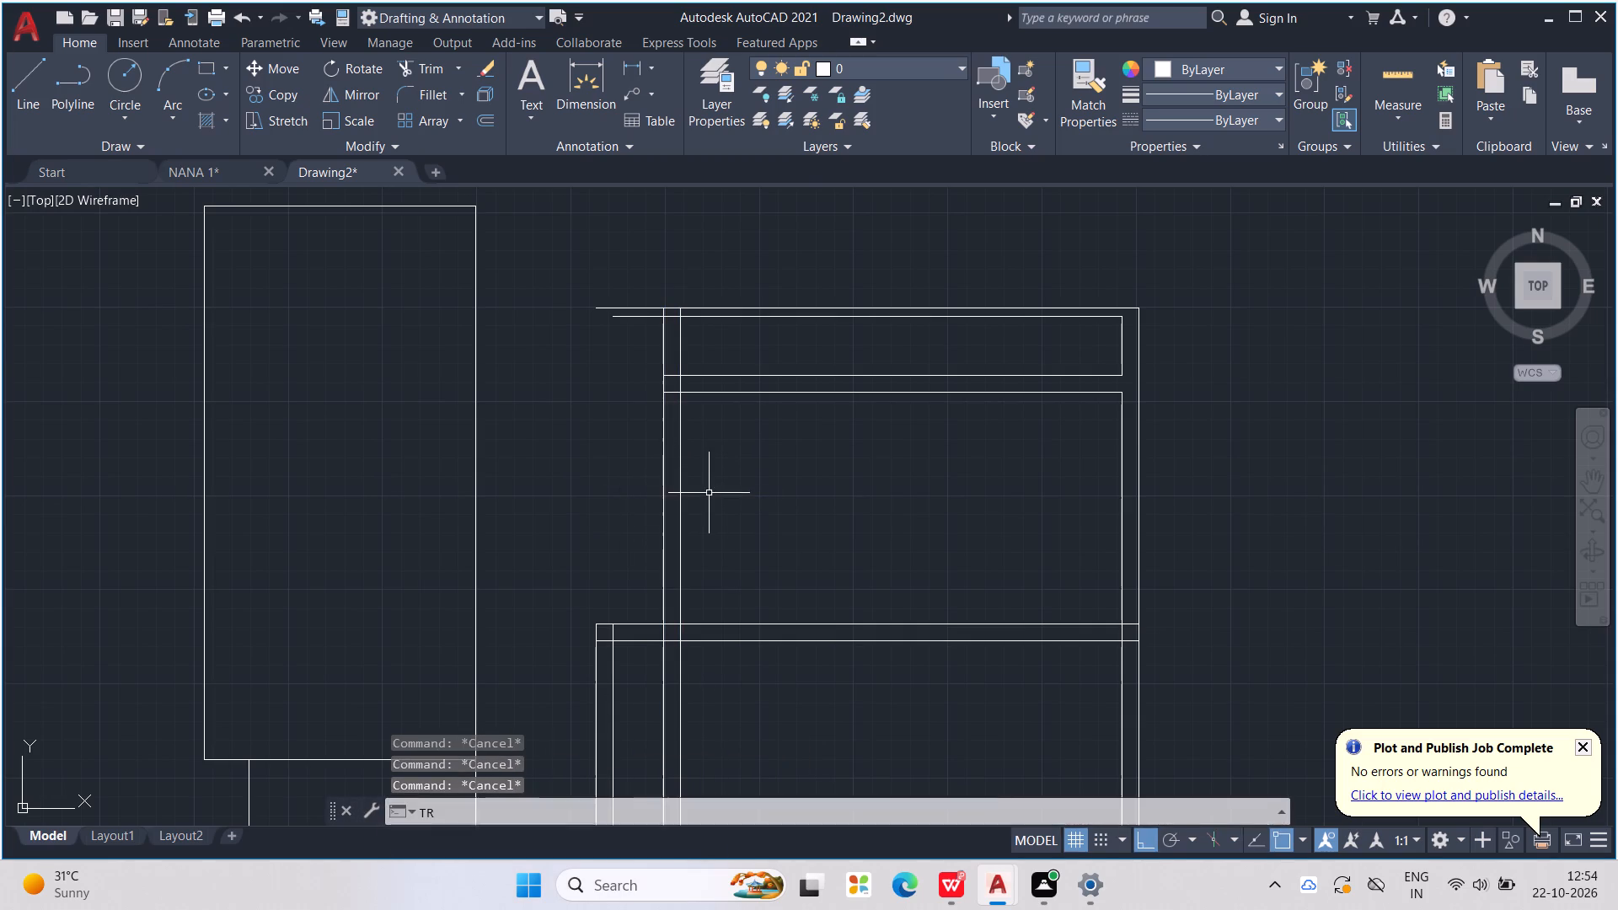
pyautogui.moveTo(608, 293); pyautogui.dragTo(623, 339)
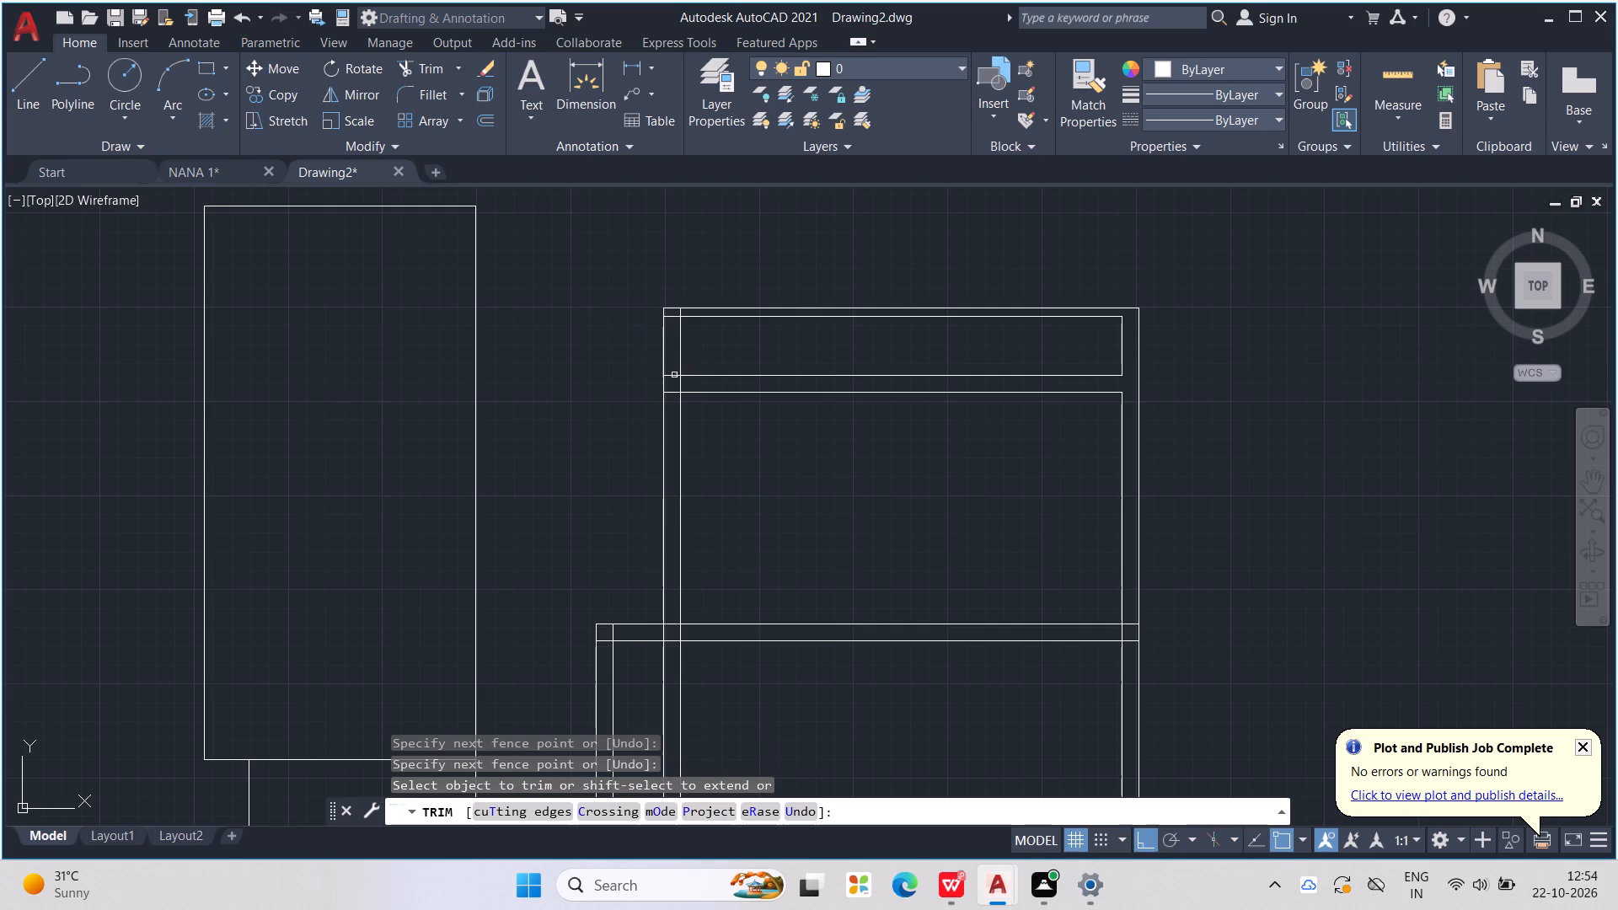
pyautogui.scroll(1, 687, 381)
pyautogui.scroll(1, 664, 287)
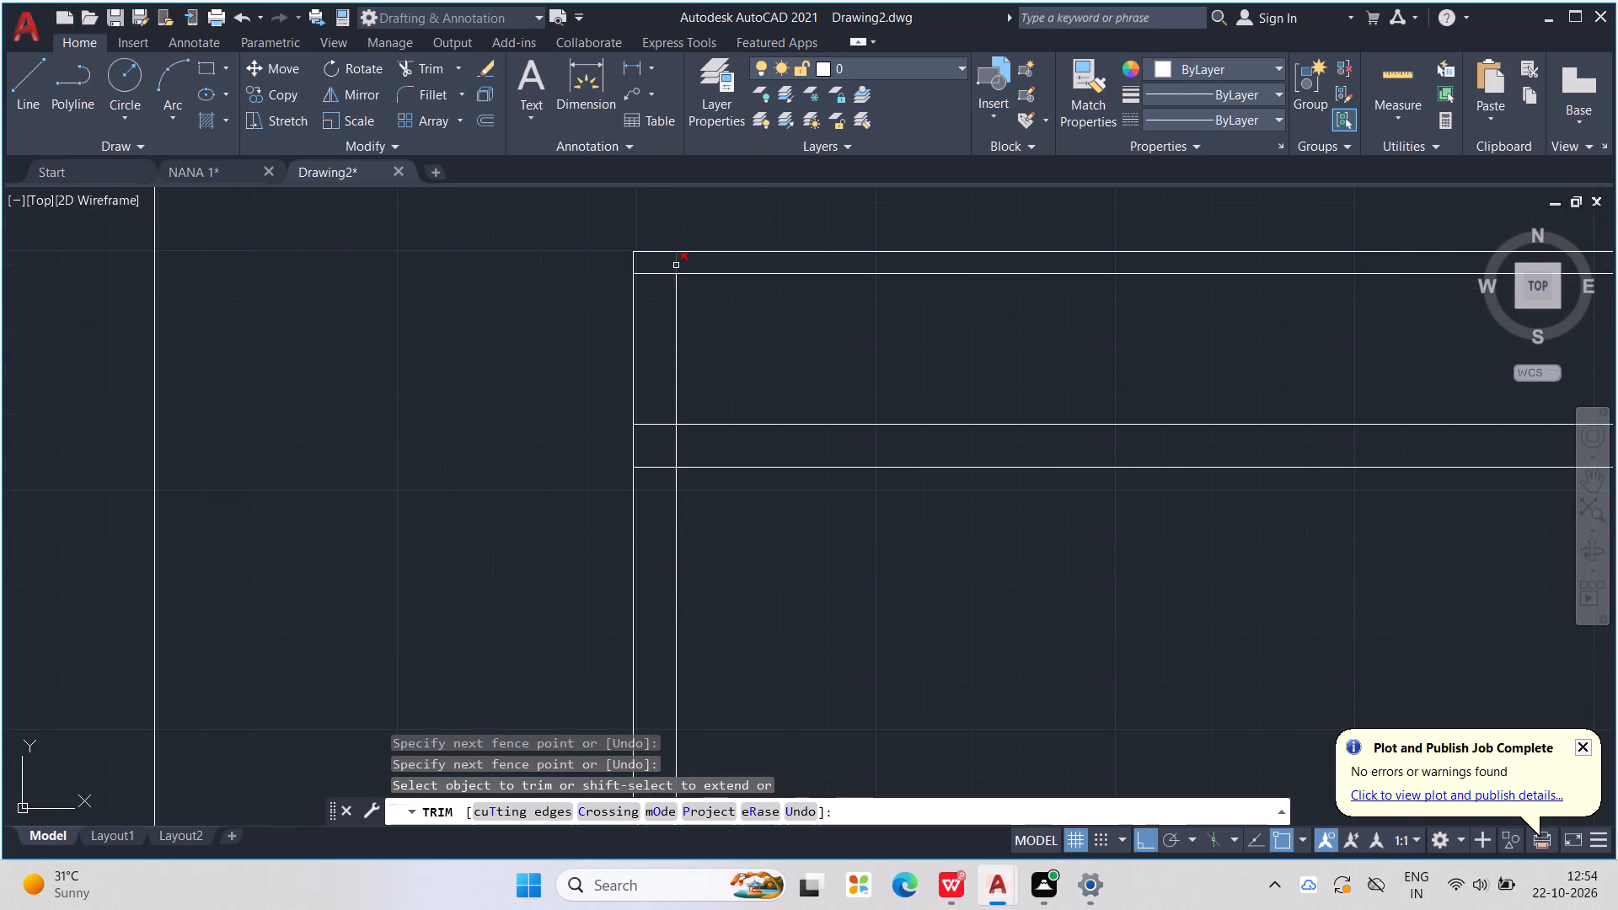
pyautogui.click(676, 265)
pyautogui.click(661, 270)
pyautogui.click(661, 296)
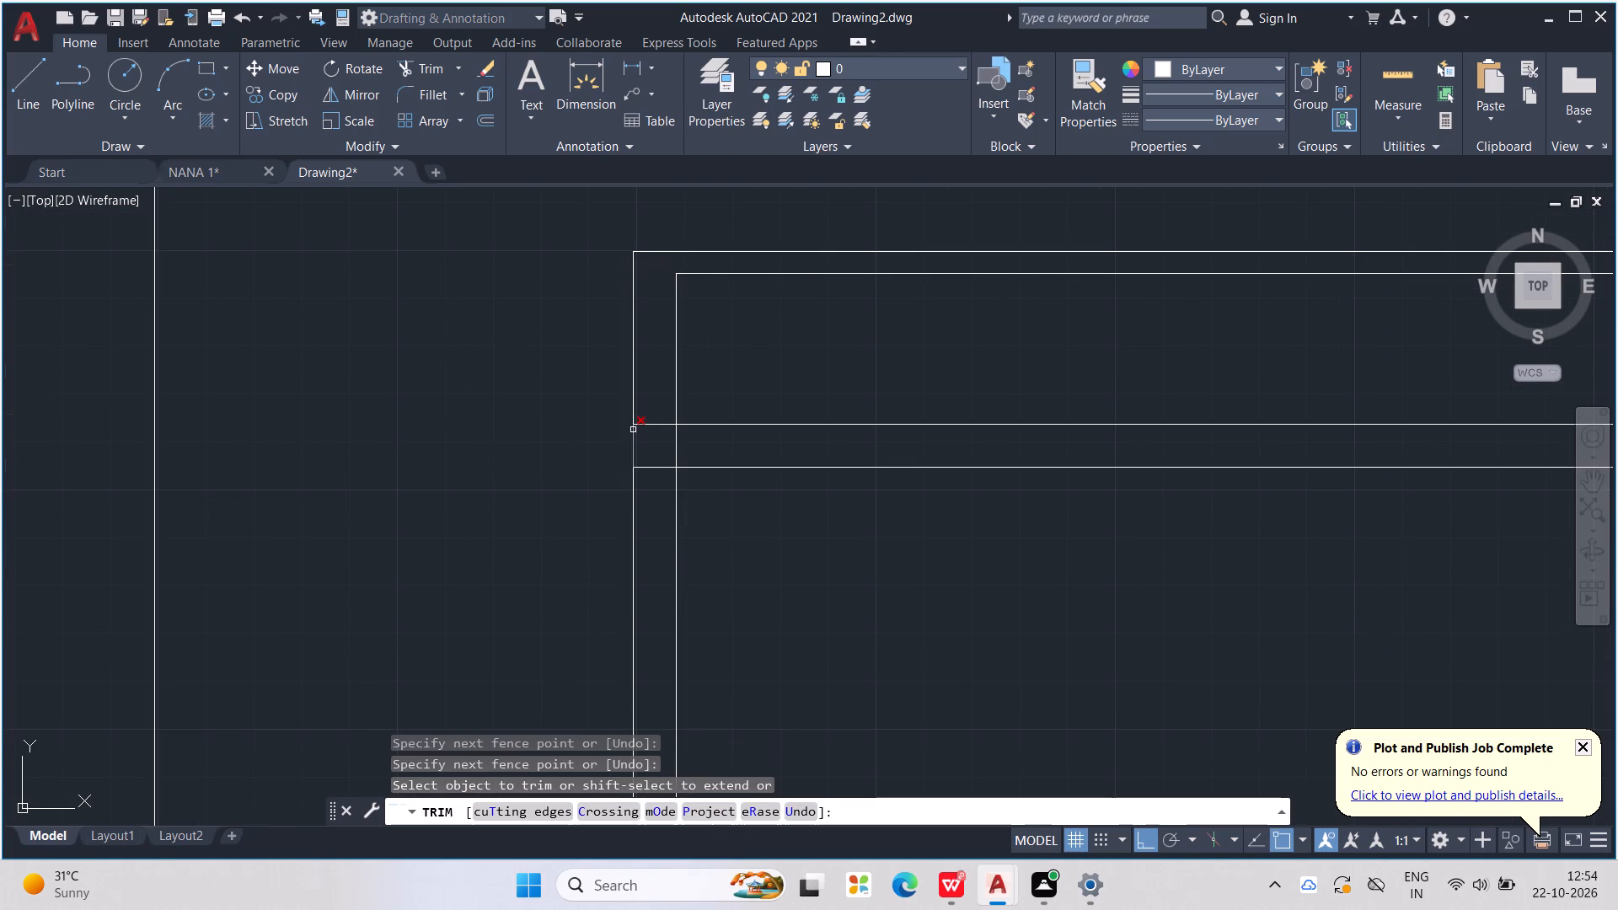
pyautogui.click(649, 423)
pyautogui.click(675, 438)
pyautogui.click(653, 466)
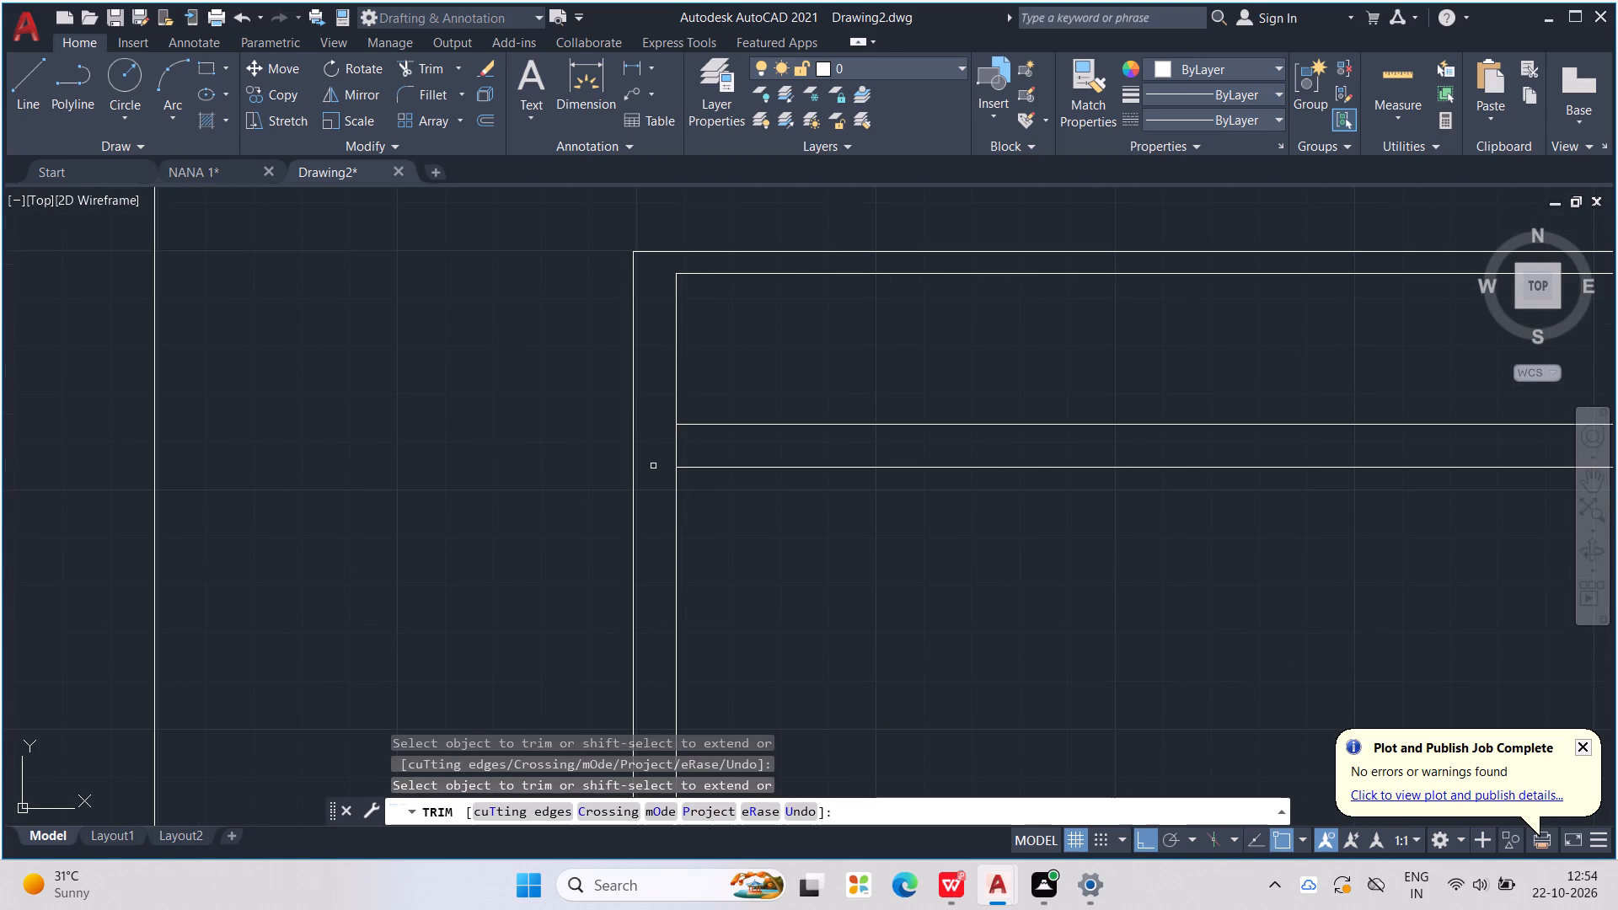
# Trim the overlapping lines at the corner where the middle slab meets the lower west wall.
pyautogui.scroll(-2, 649, 452)
pyautogui.moveTo(793, 525); pyautogui.dragTo(723, 390, button='middle')
pyautogui.scroll(2, 563, 569)
pyautogui.click(474, 567)
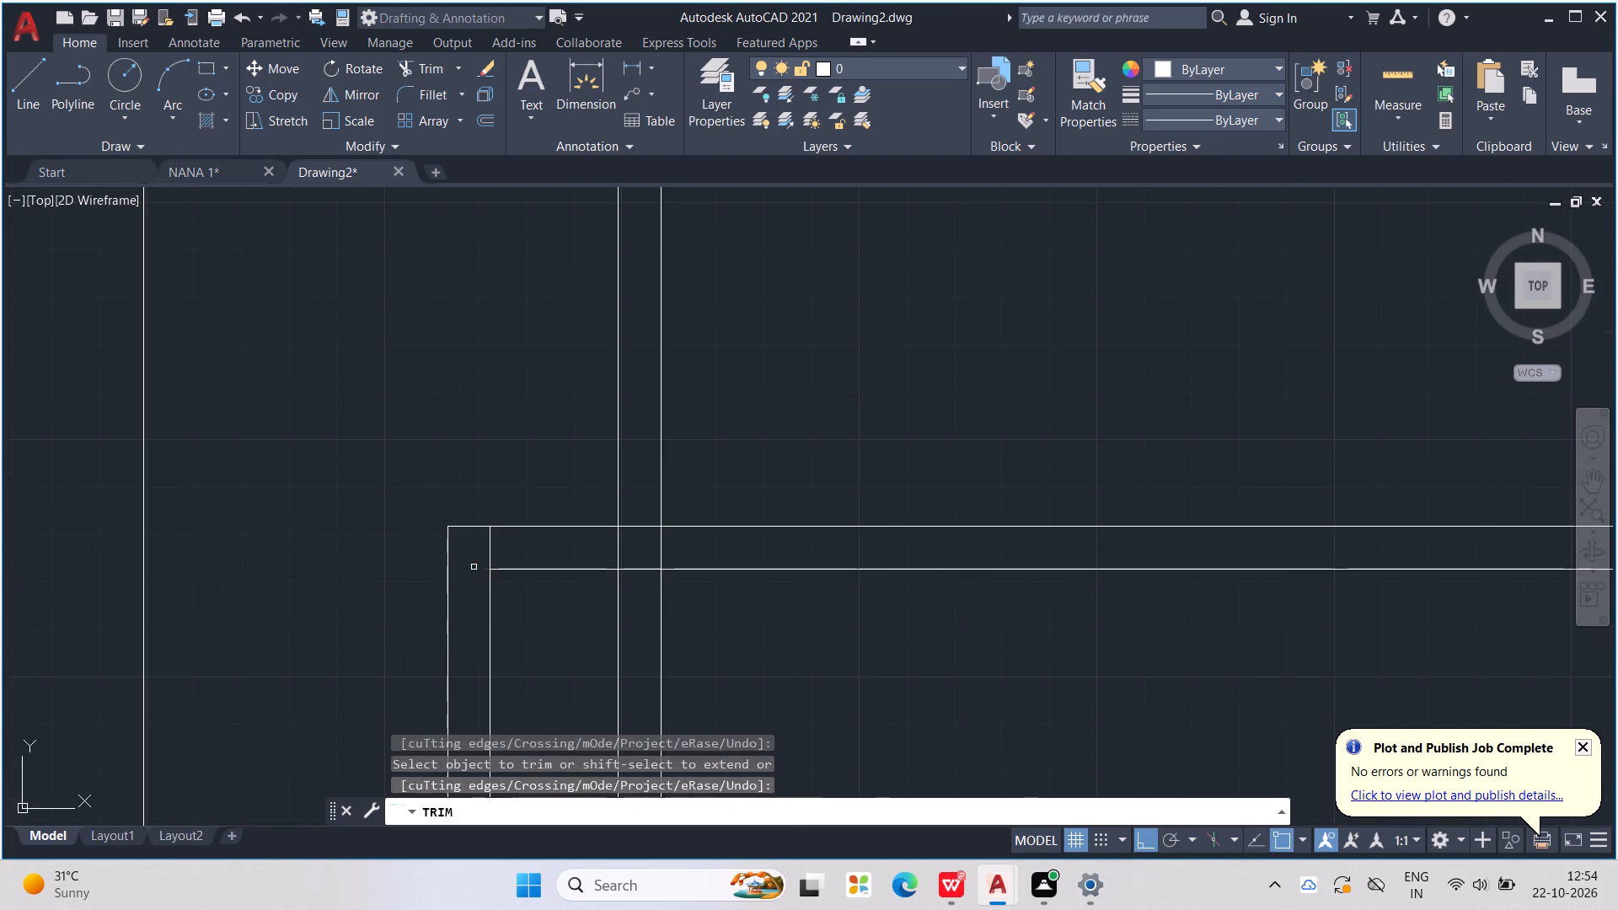
pyautogui.click(493, 554)
pyautogui.click(477, 551)
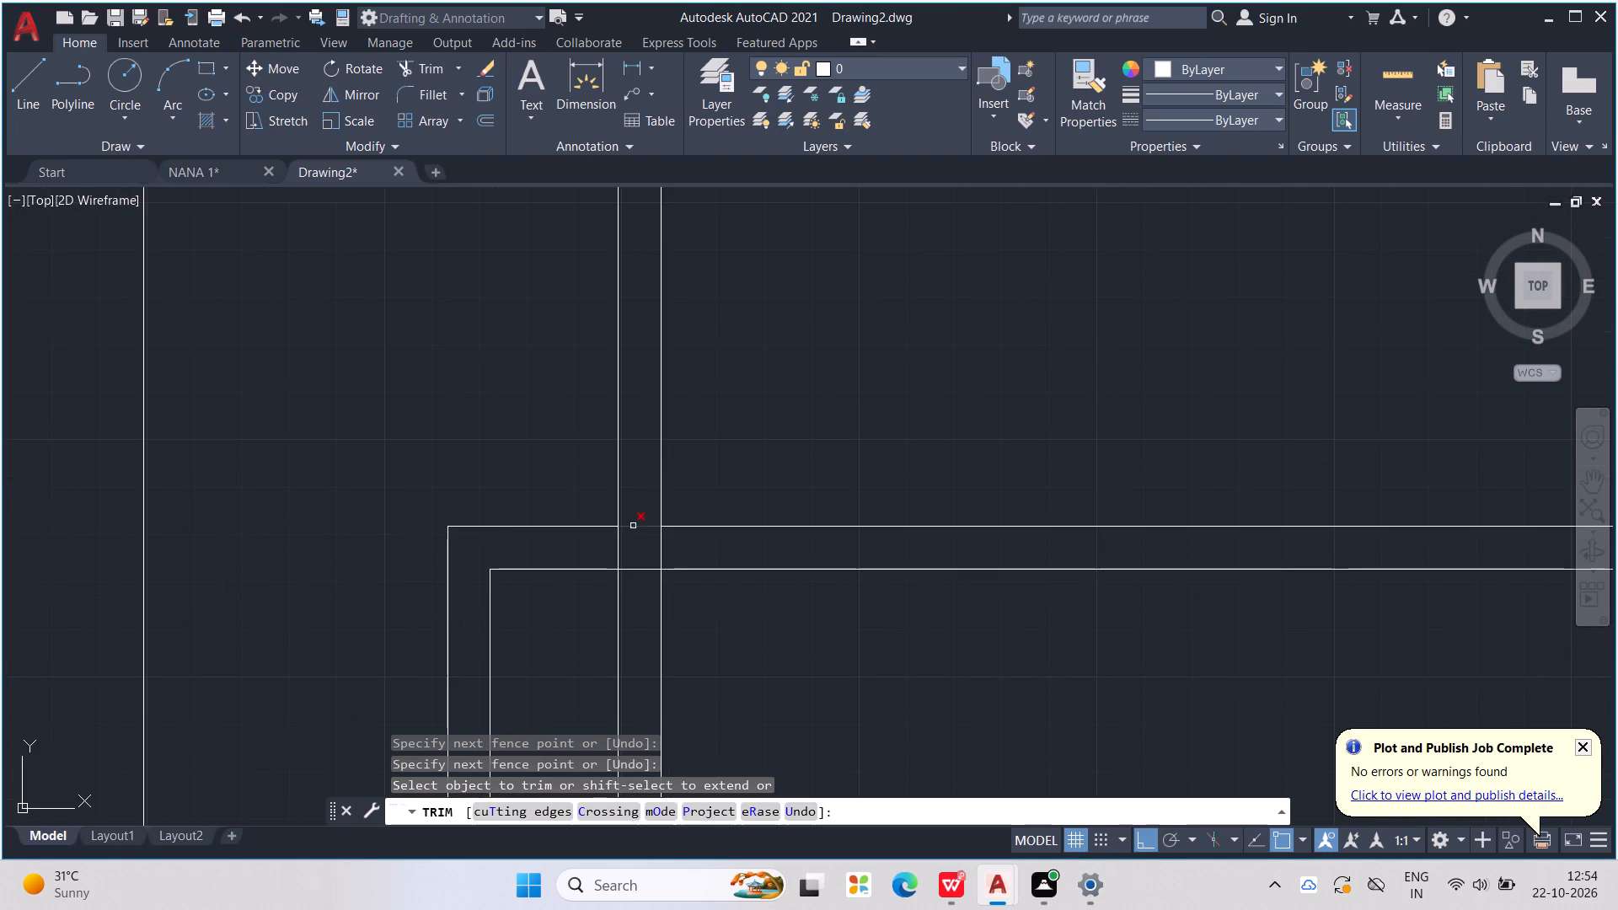
# Trim the slab and wall lines crossing inside the junction of the middle slab and the interior wall.
pyautogui.click(633, 526)
pyautogui.click(615, 544)
pyautogui.click(655, 546)
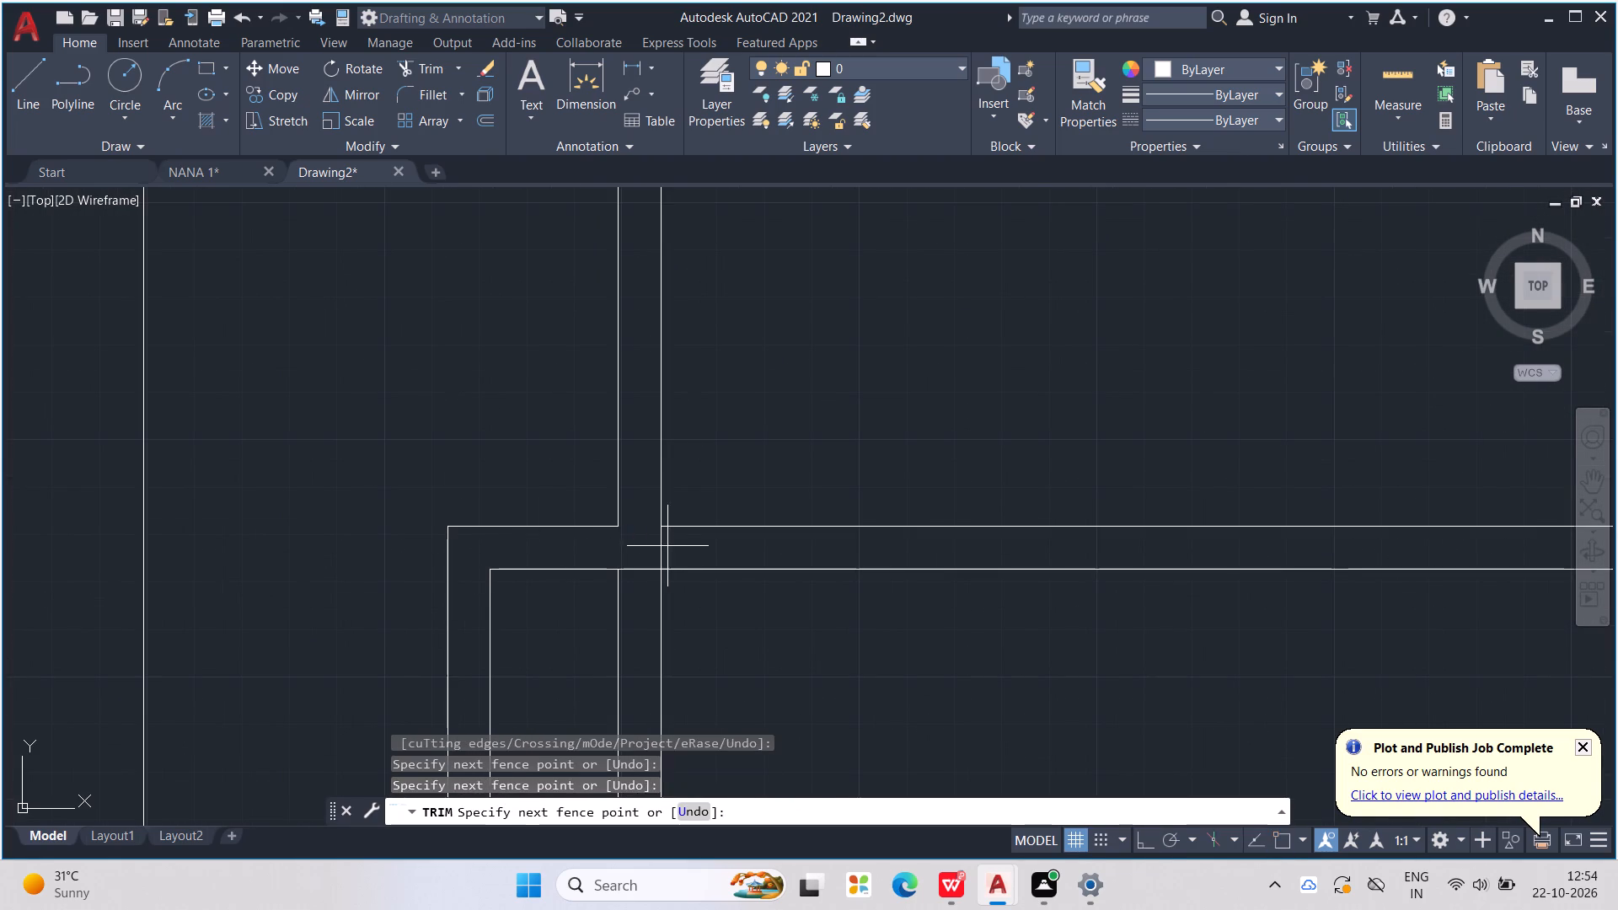
pyautogui.click(685, 549)
pyautogui.click(642, 565)
pyautogui.click(644, 581)
pyautogui.scroll(-3, 639, 563)
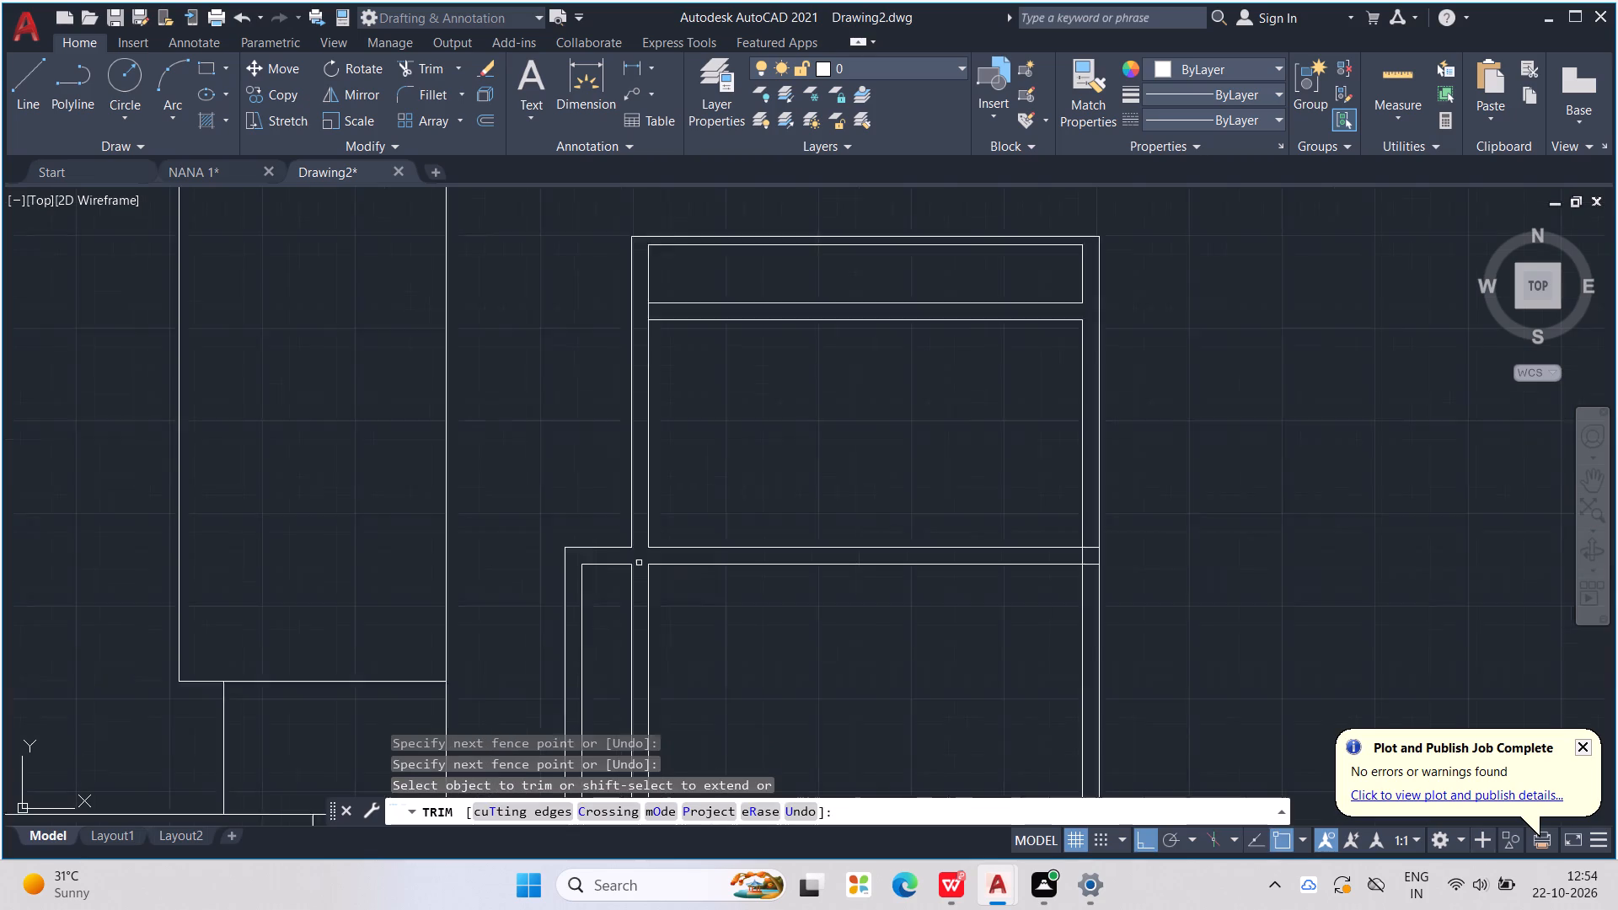
# Trim the west interior wall's lines below the floor line and the floor line between its two faces in the east section.
pyautogui.moveTo(694, 612); pyautogui.dragTo(667, 454, button='middle')
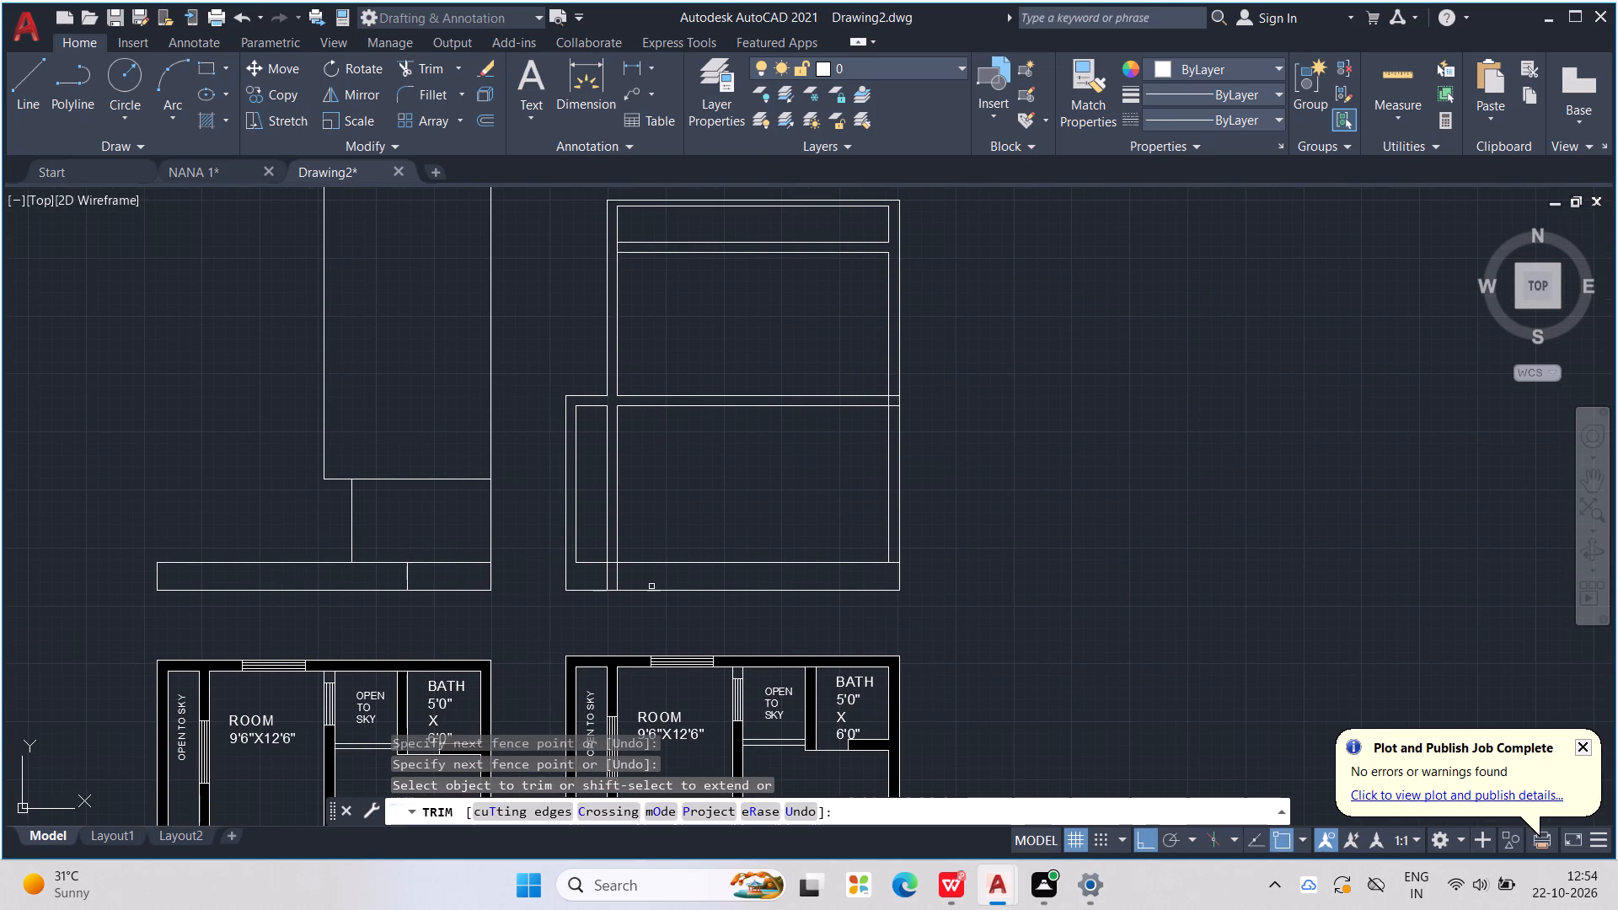
pyautogui.scroll(1, 634, 594)
pyautogui.moveTo(588, 565); pyautogui.dragTo(635, 571)
pyautogui.moveTo(624, 565); pyautogui.dragTo(601, 568)
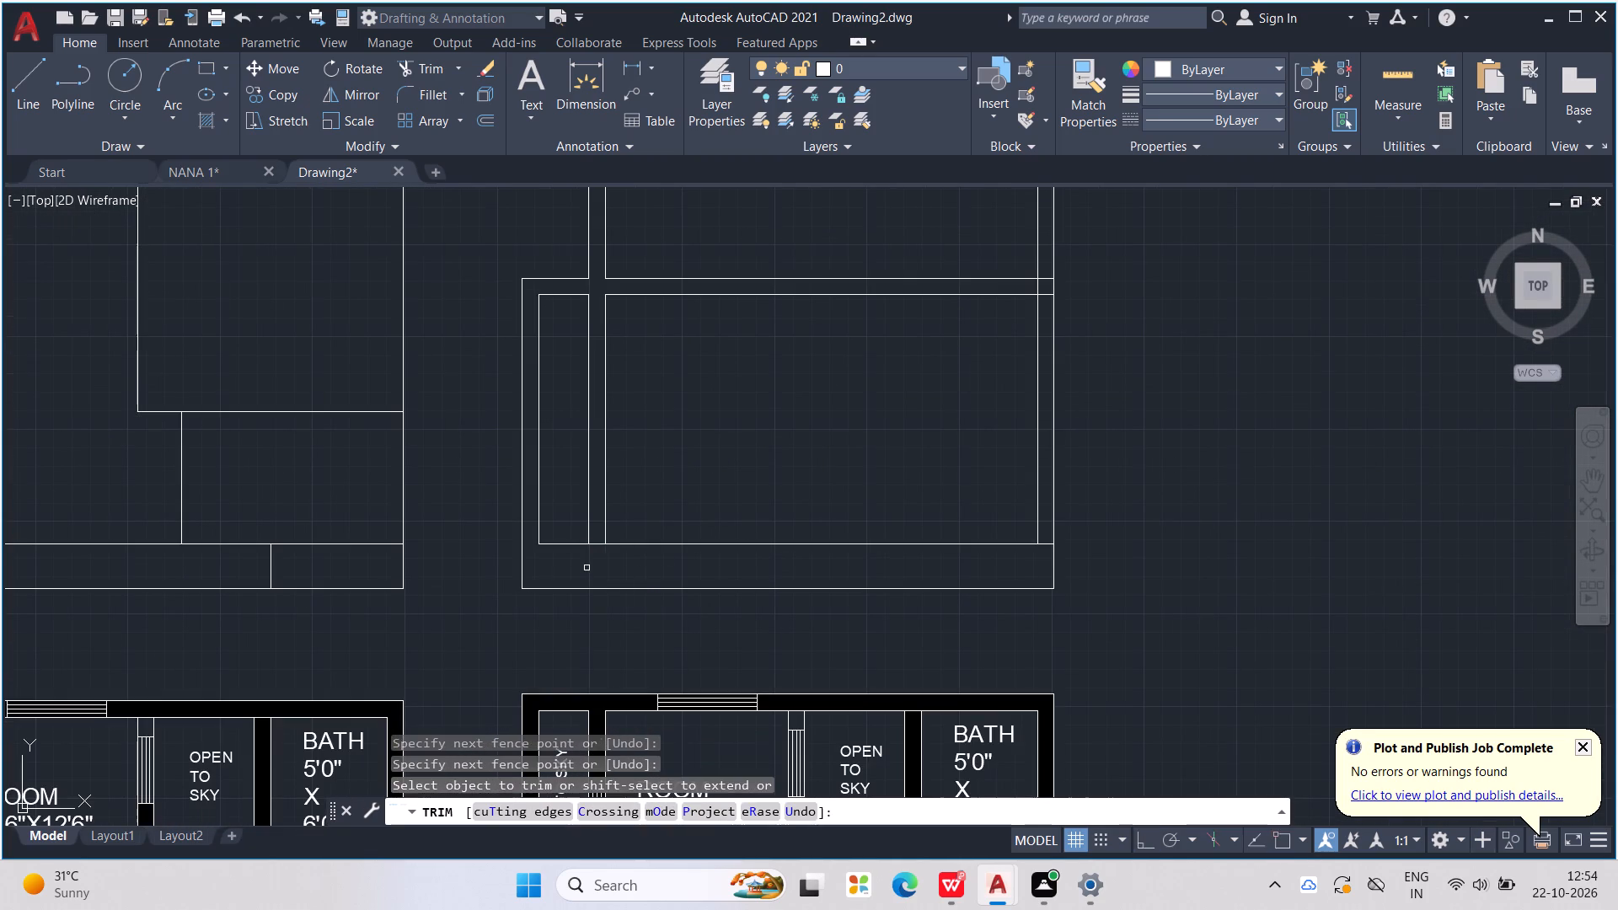
pyautogui.click(597, 543)
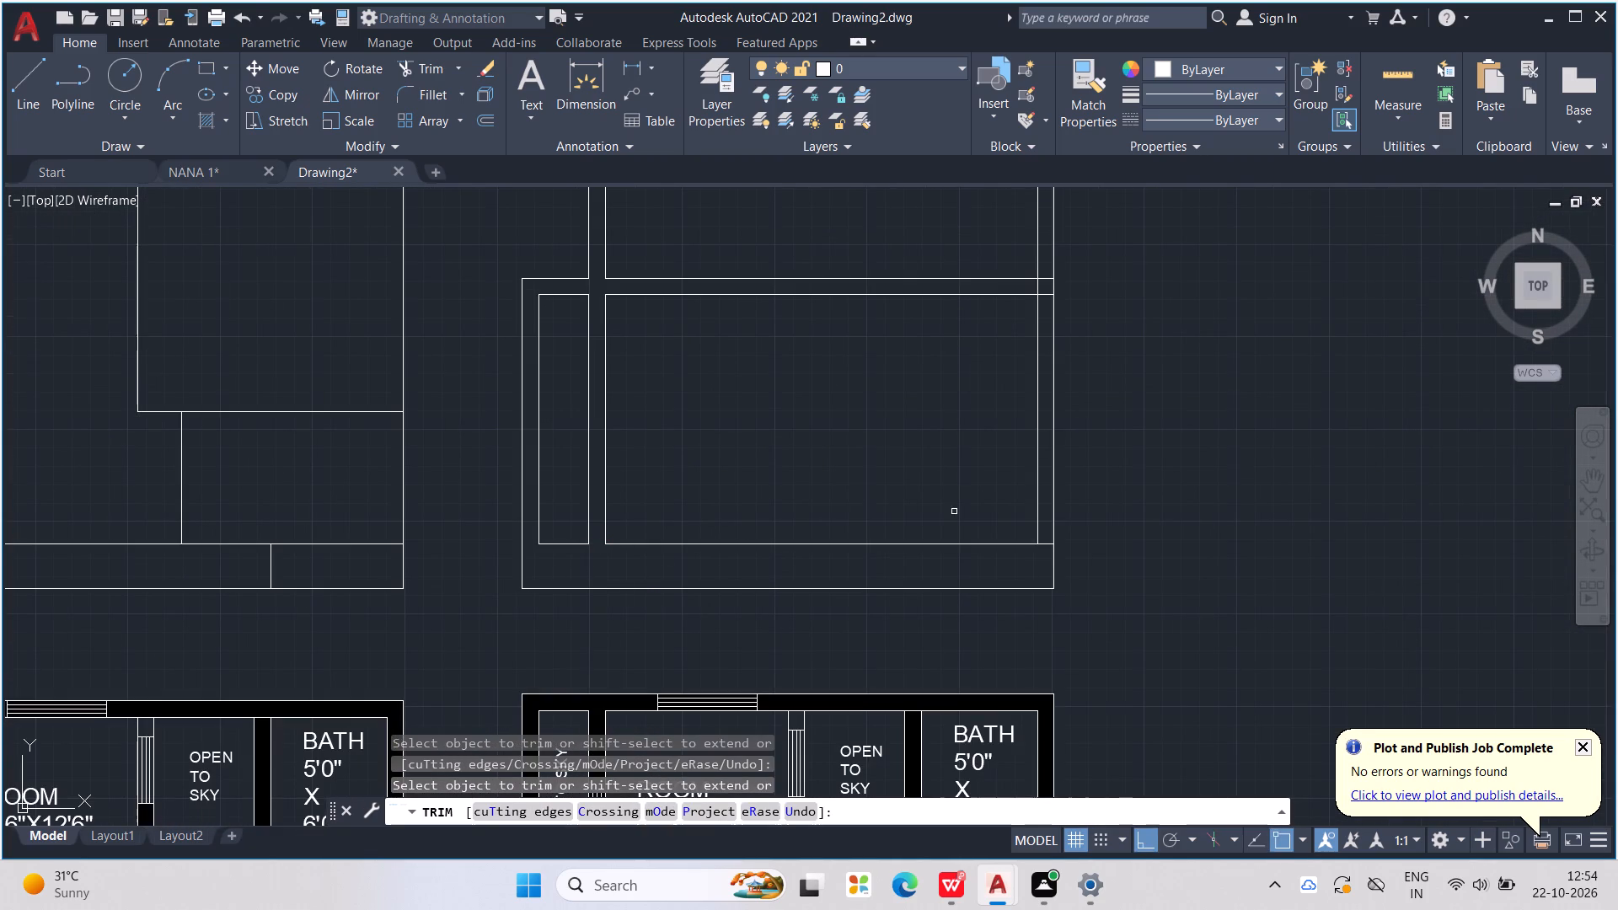
# Trim the floor and middle-slab lines crossing the east outer wall, and the wall's inner line inside the slab.
pyautogui.scroll(2, 955, 513)
pyautogui.moveTo(1146, 573); pyautogui.dragTo(1144, 598)
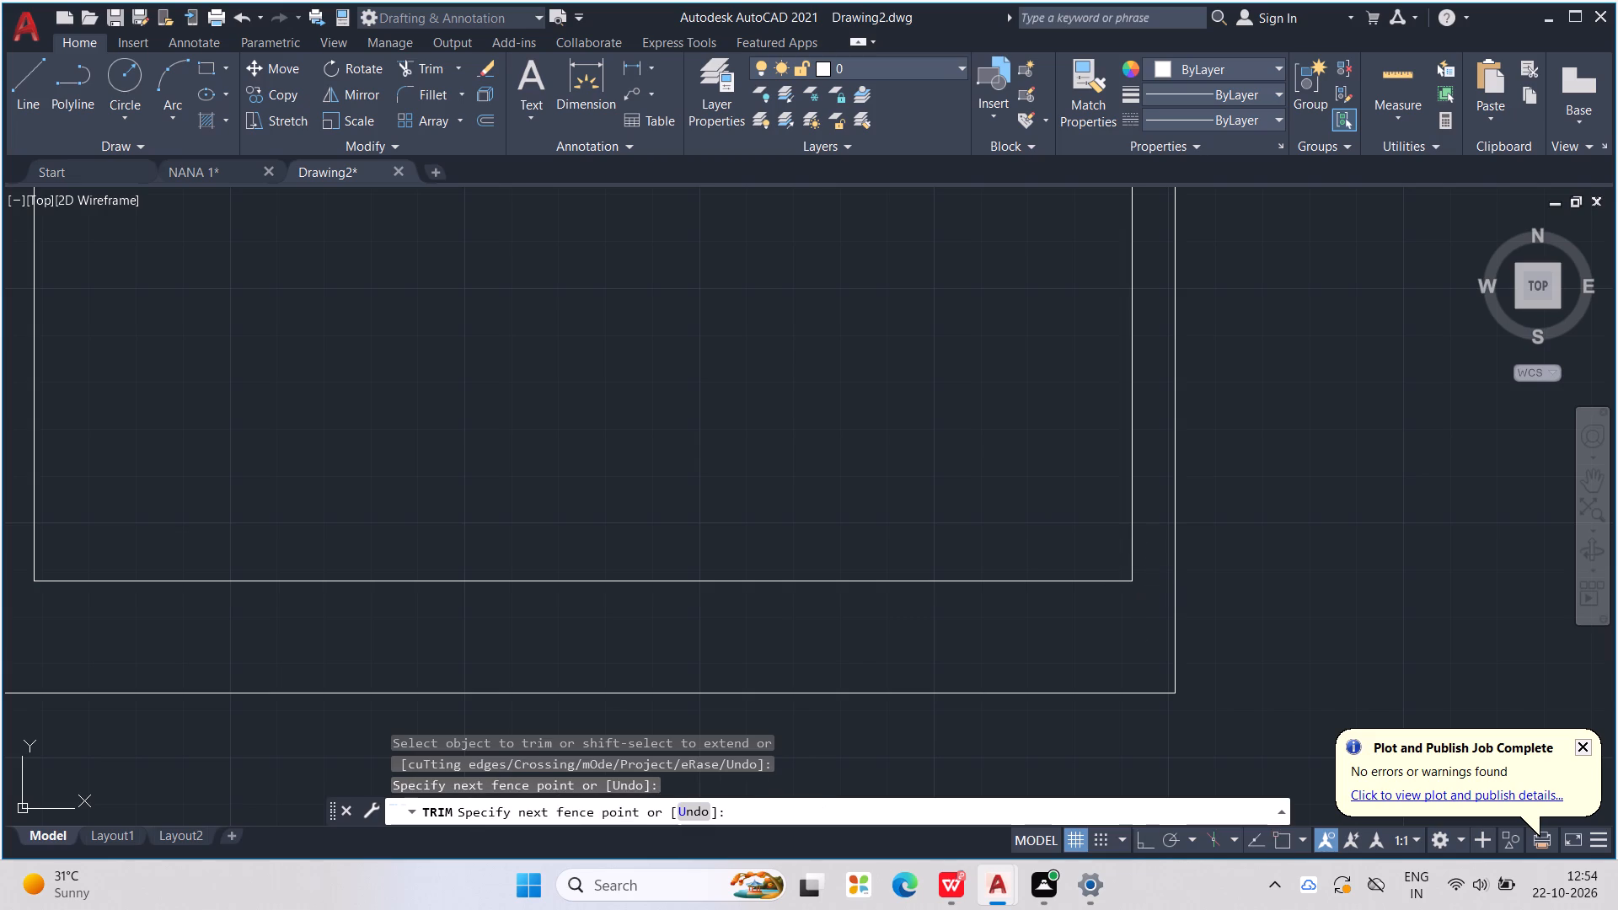
pyautogui.scroll(-3, 1130, 550)
pyautogui.scroll(4, 1131, 388)
pyautogui.moveTo(1117, 379); pyautogui.dragTo(1075, 419)
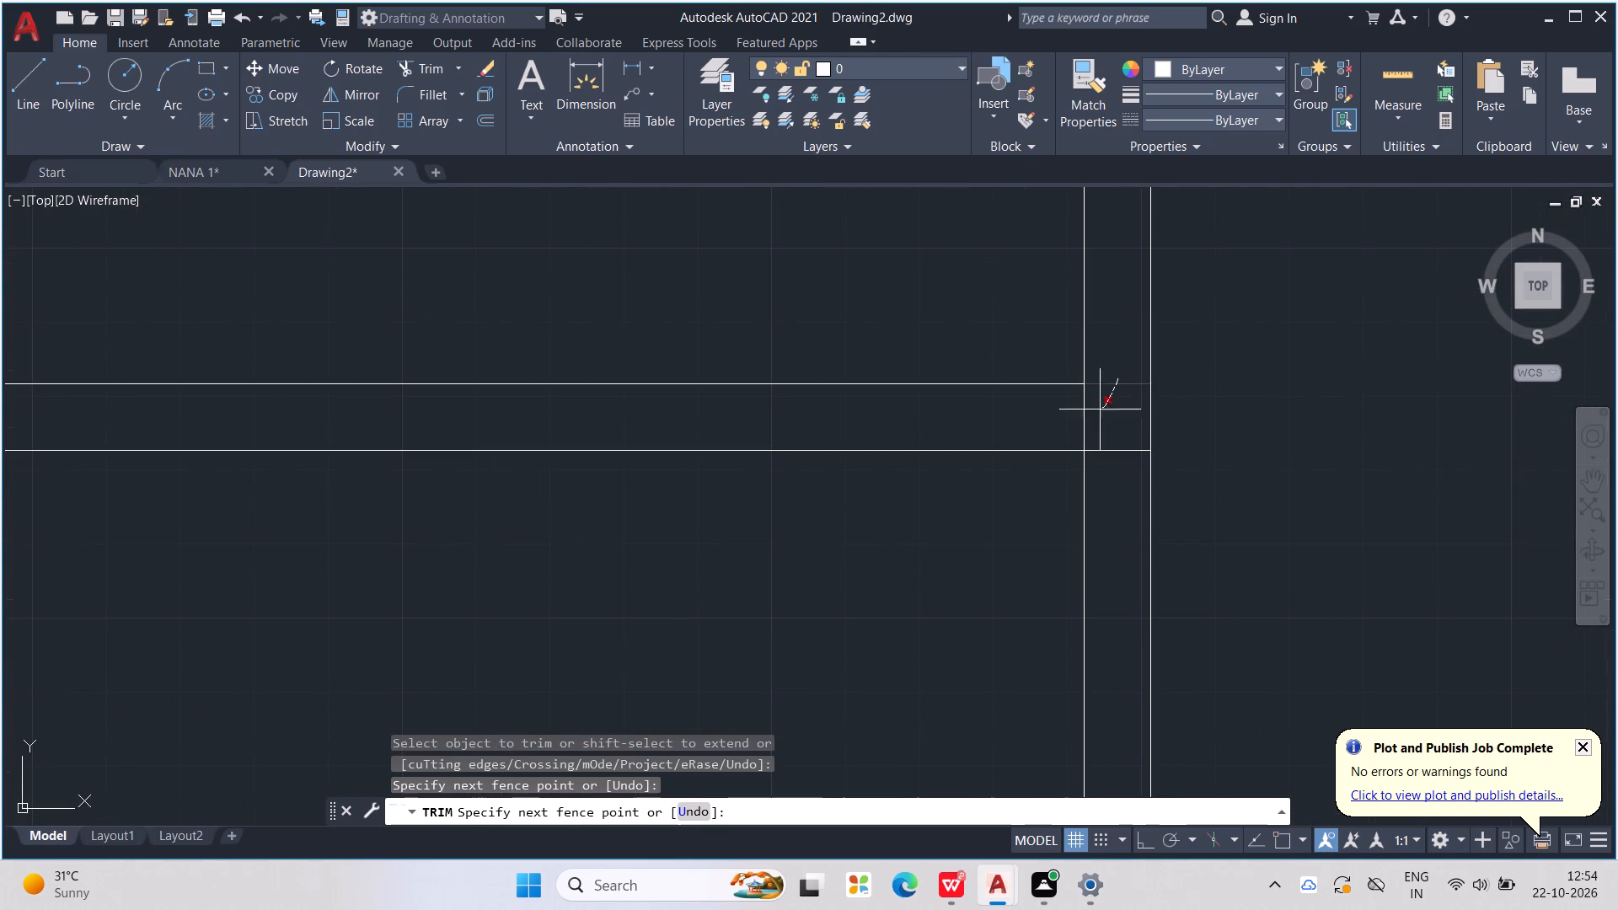
pyautogui.moveTo(1075, 419); pyautogui.dragTo(1117, 494)
pyautogui.scroll(-6, 1102, 467)
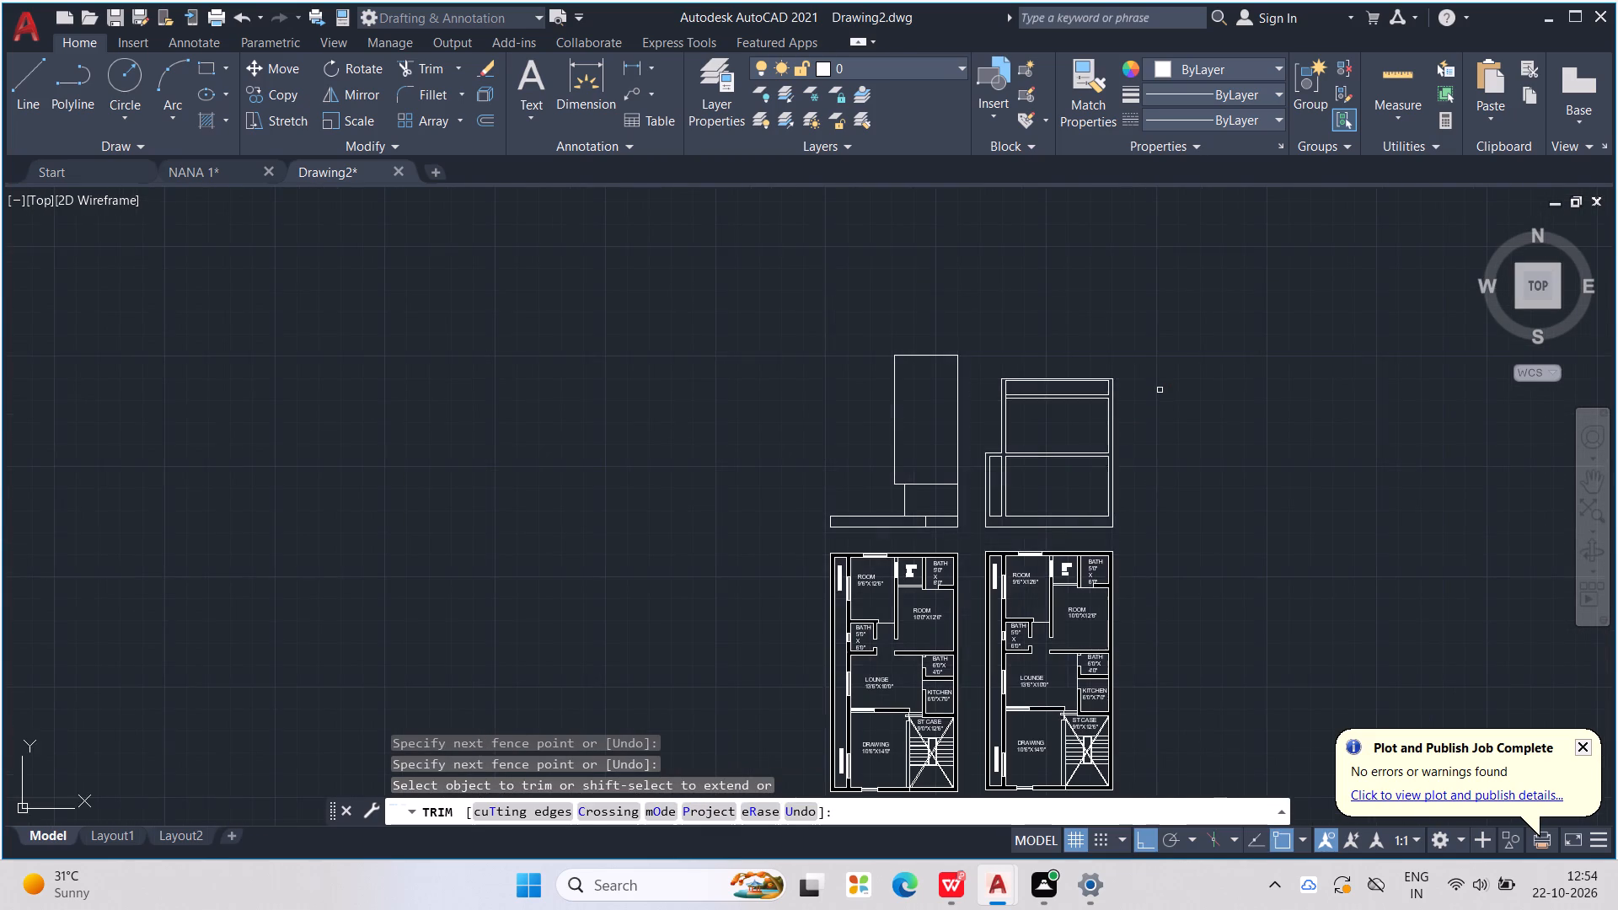
pyautogui.scroll(1, 1153, 386)
pyautogui.moveTo(1151, 380); pyautogui.dragTo(1031, 224, button='middle')
pyautogui.press('Escape')
pyautogui.press('Escape')
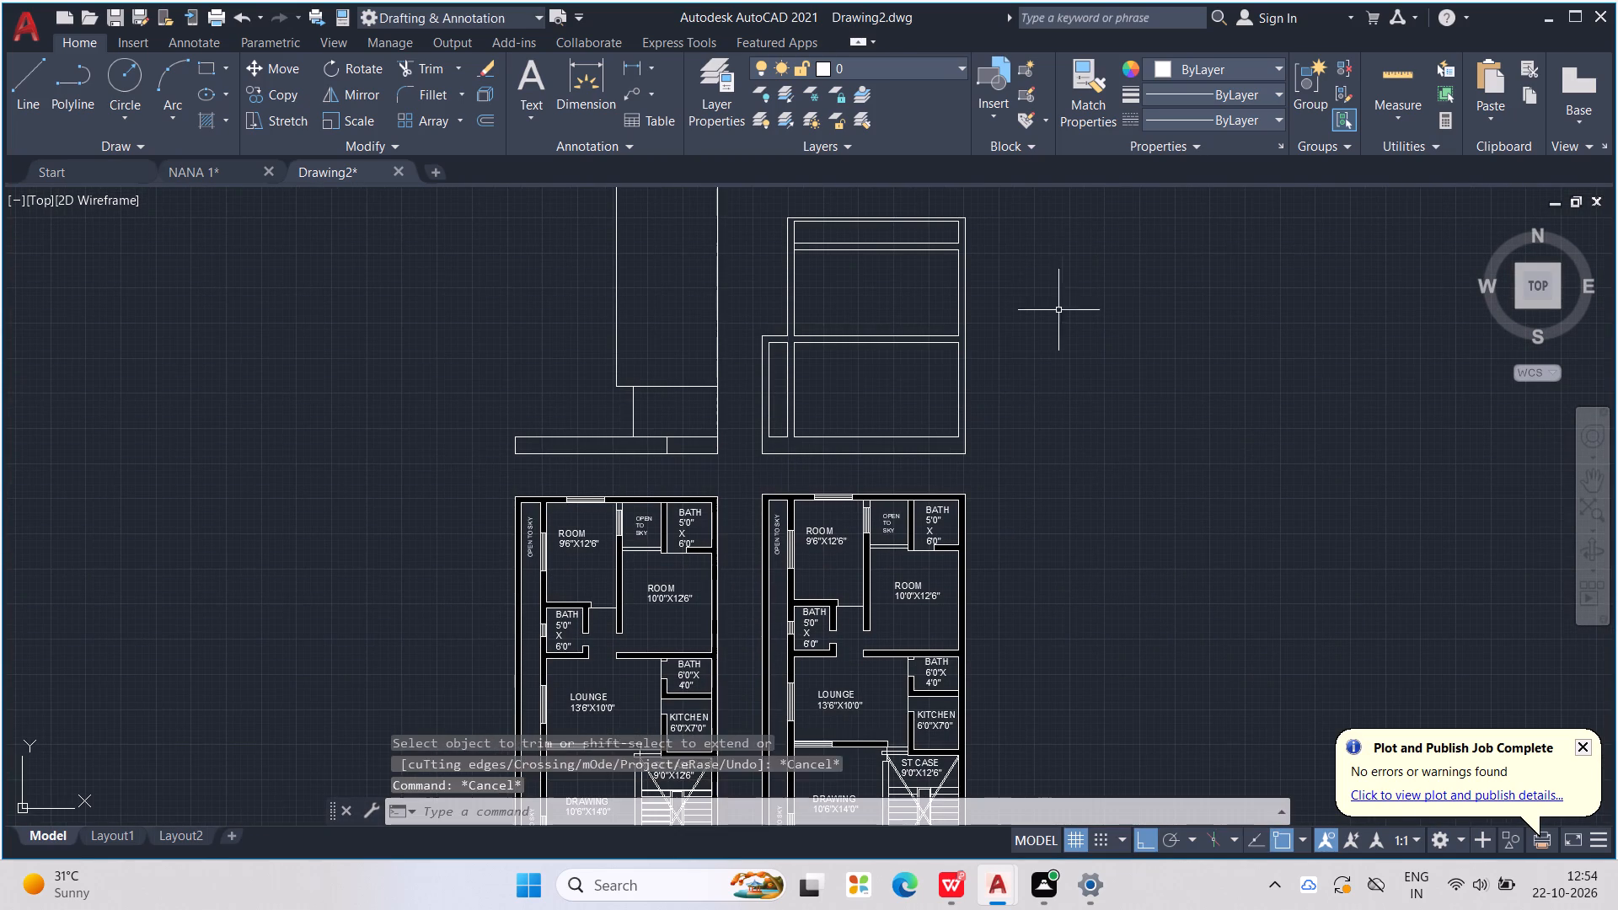
pyautogui.press('Escape')
pyautogui.press('Escape')
pyautogui.press('Escape')
pyautogui.press('Escape')
# Draw a 9" interior wall projected from the plan's ROOM/OPEN TO SKY wall, between the upper slab's underside and the floor line.
pyautogui.press('l')
pyautogui.press('Return')
pyautogui.scroll(2, 1137, 524)
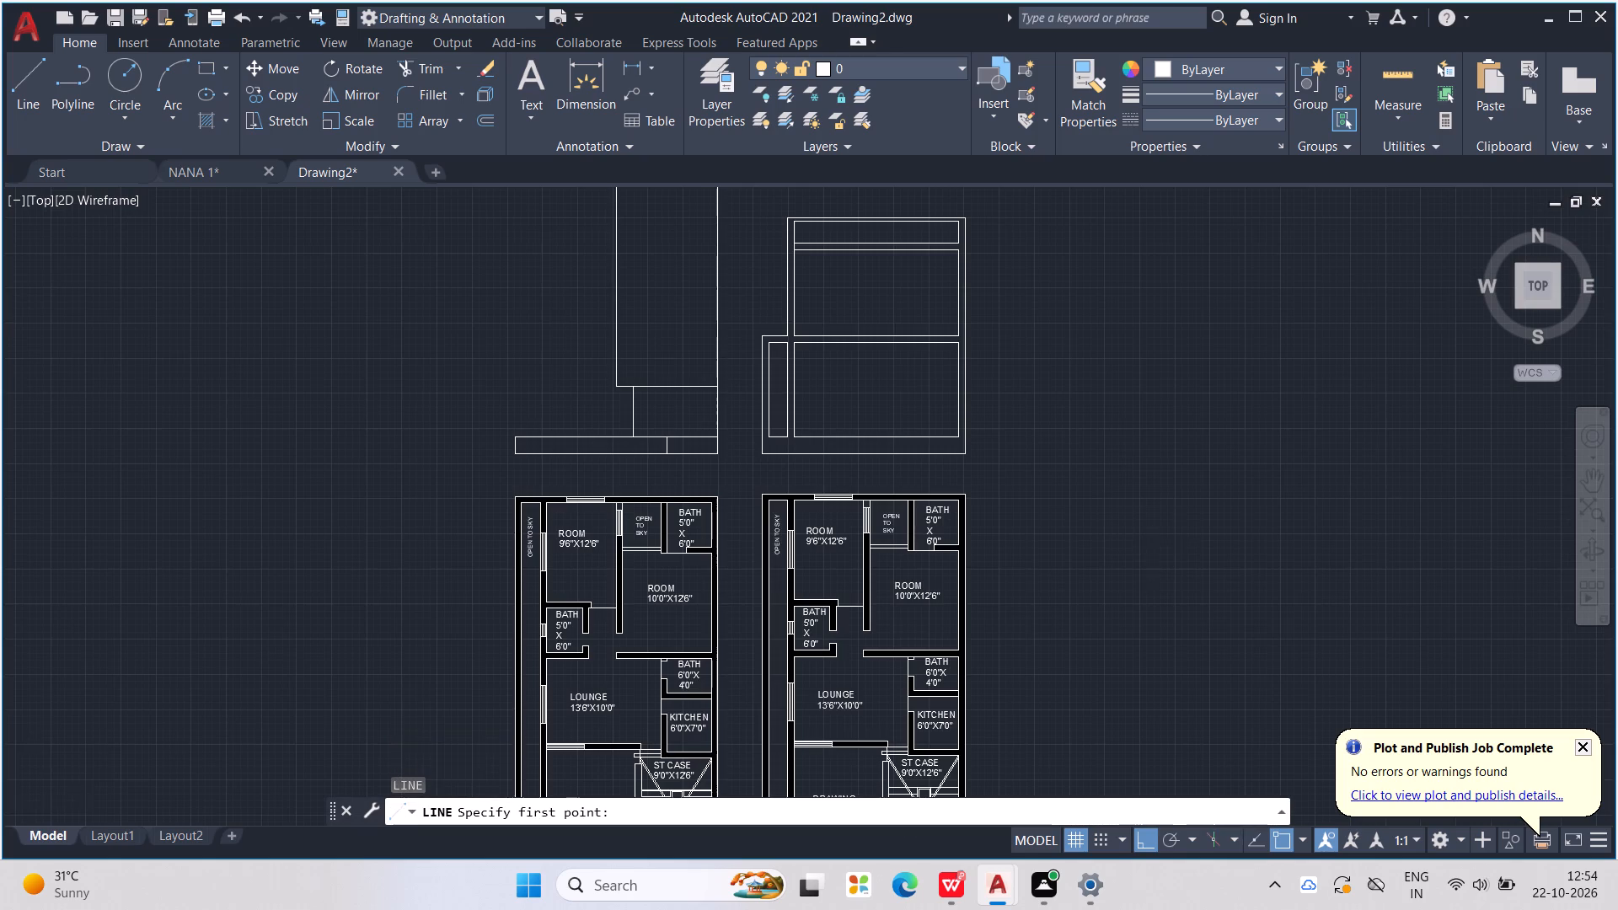
pyautogui.click(466, 468)
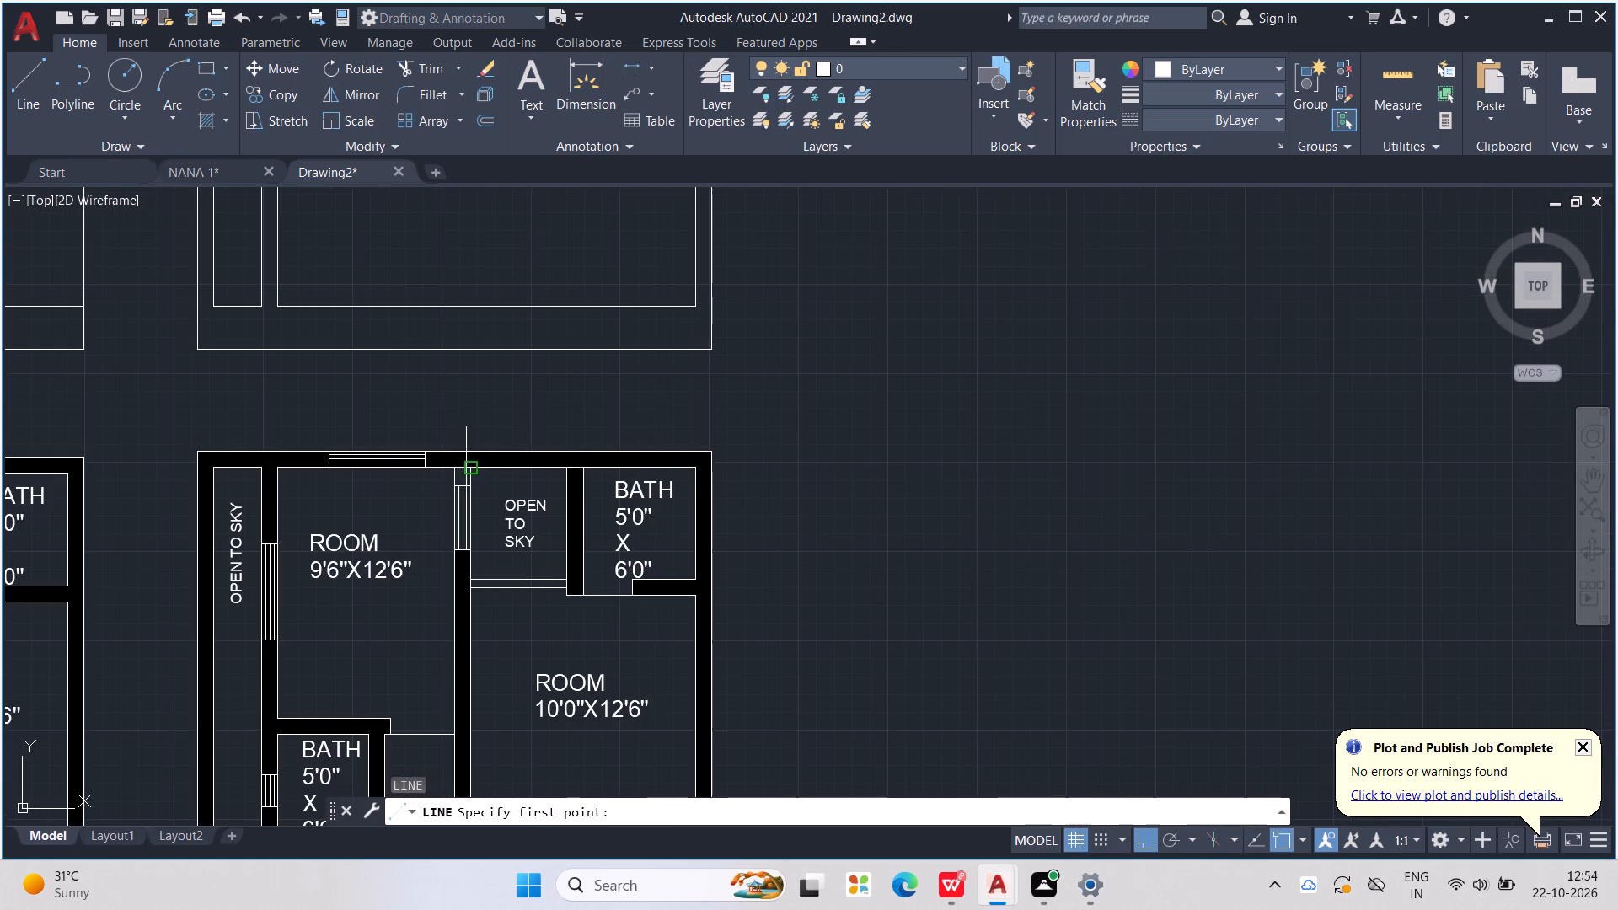
pyautogui.moveTo(475, 399); pyautogui.dragTo(983, 909, button='middle')
pyautogui.scroll(-1, 528, 447)
pyautogui.moveTo(995, 632); pyautogui.dragTo(988, 620, button='middle')
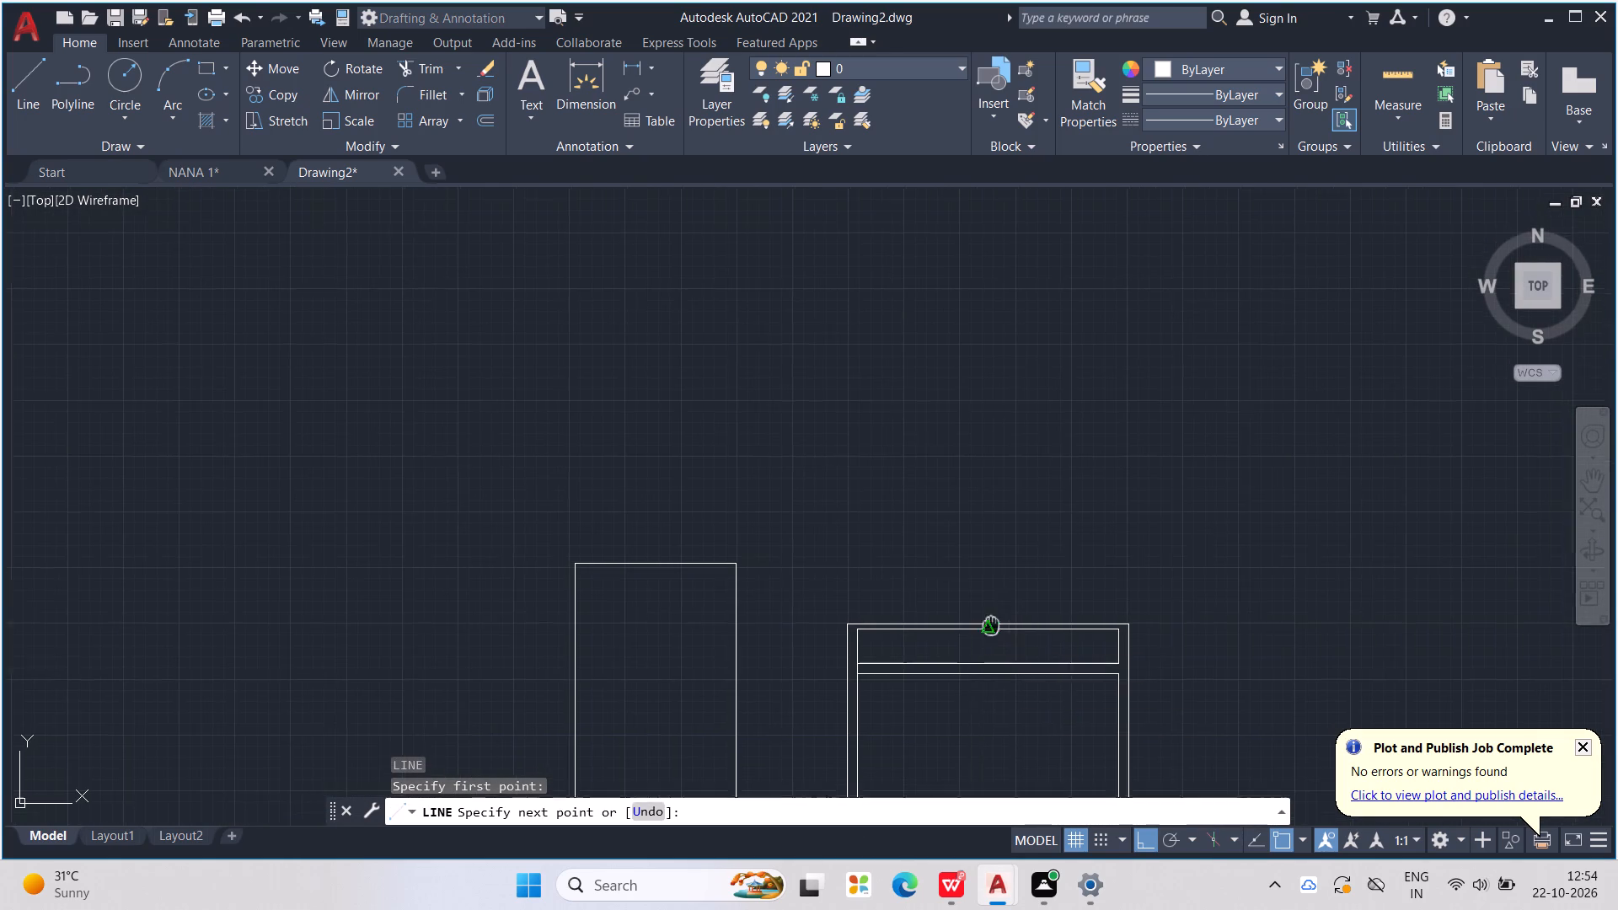
pyautogui.moveTo(988, 620); pyautogui.dragTo(908, 446, button='middle')
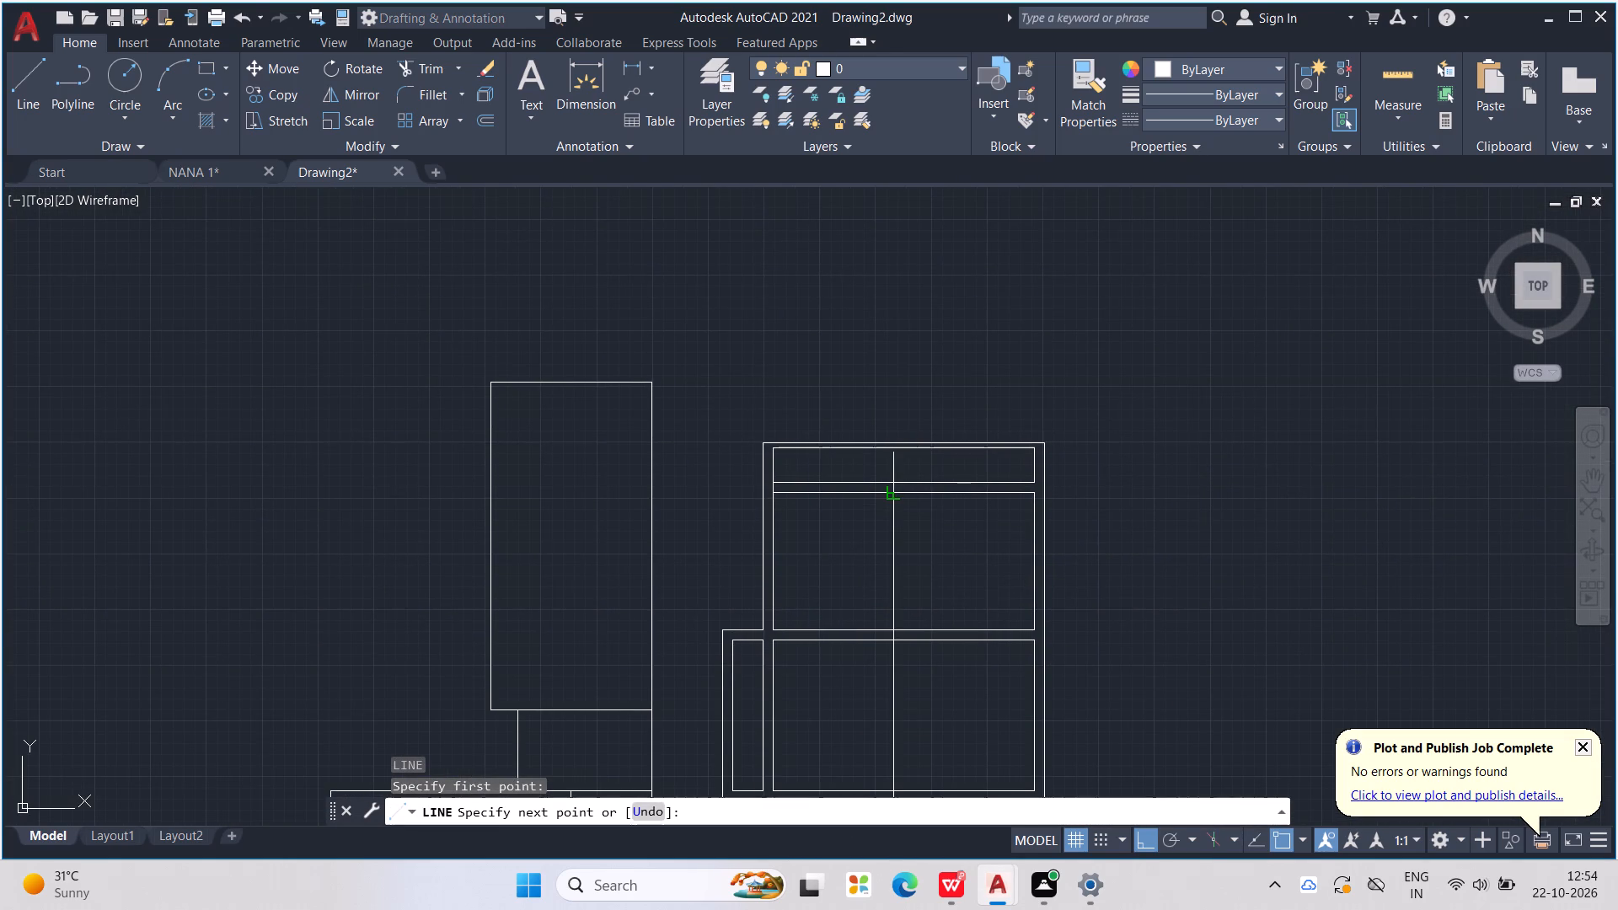
pyautogui.click(893, 493)
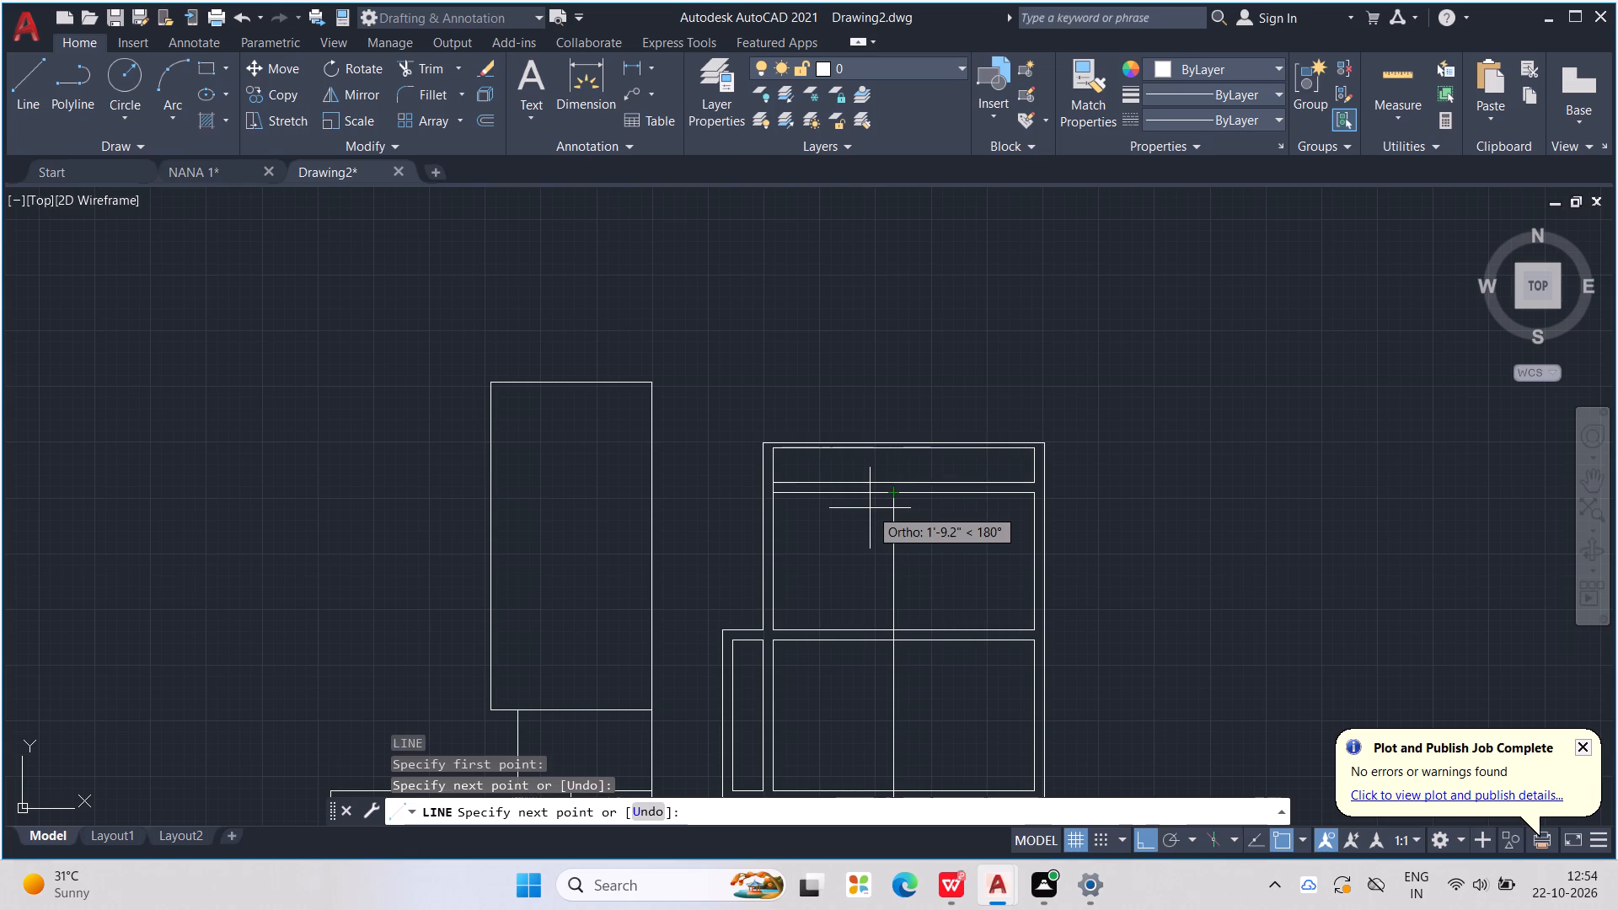
pyautogui.write('9"')
pyautogui.press('Return')
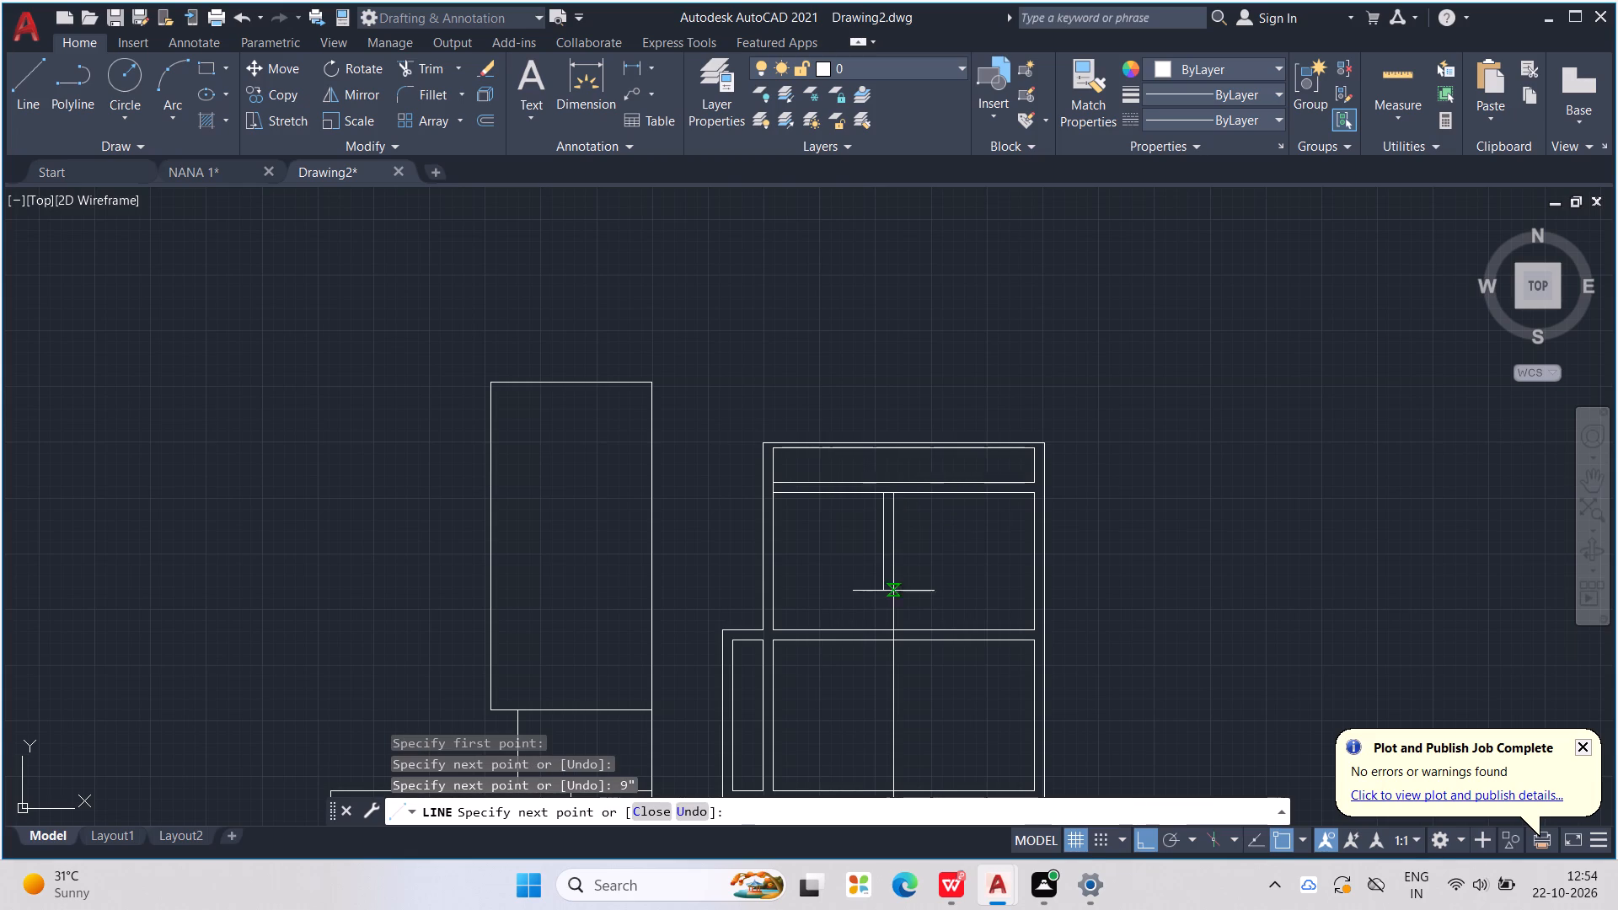
pyautogui.moveTo(924, 644); pyautogui.dragTo(900, 448, button='middle')
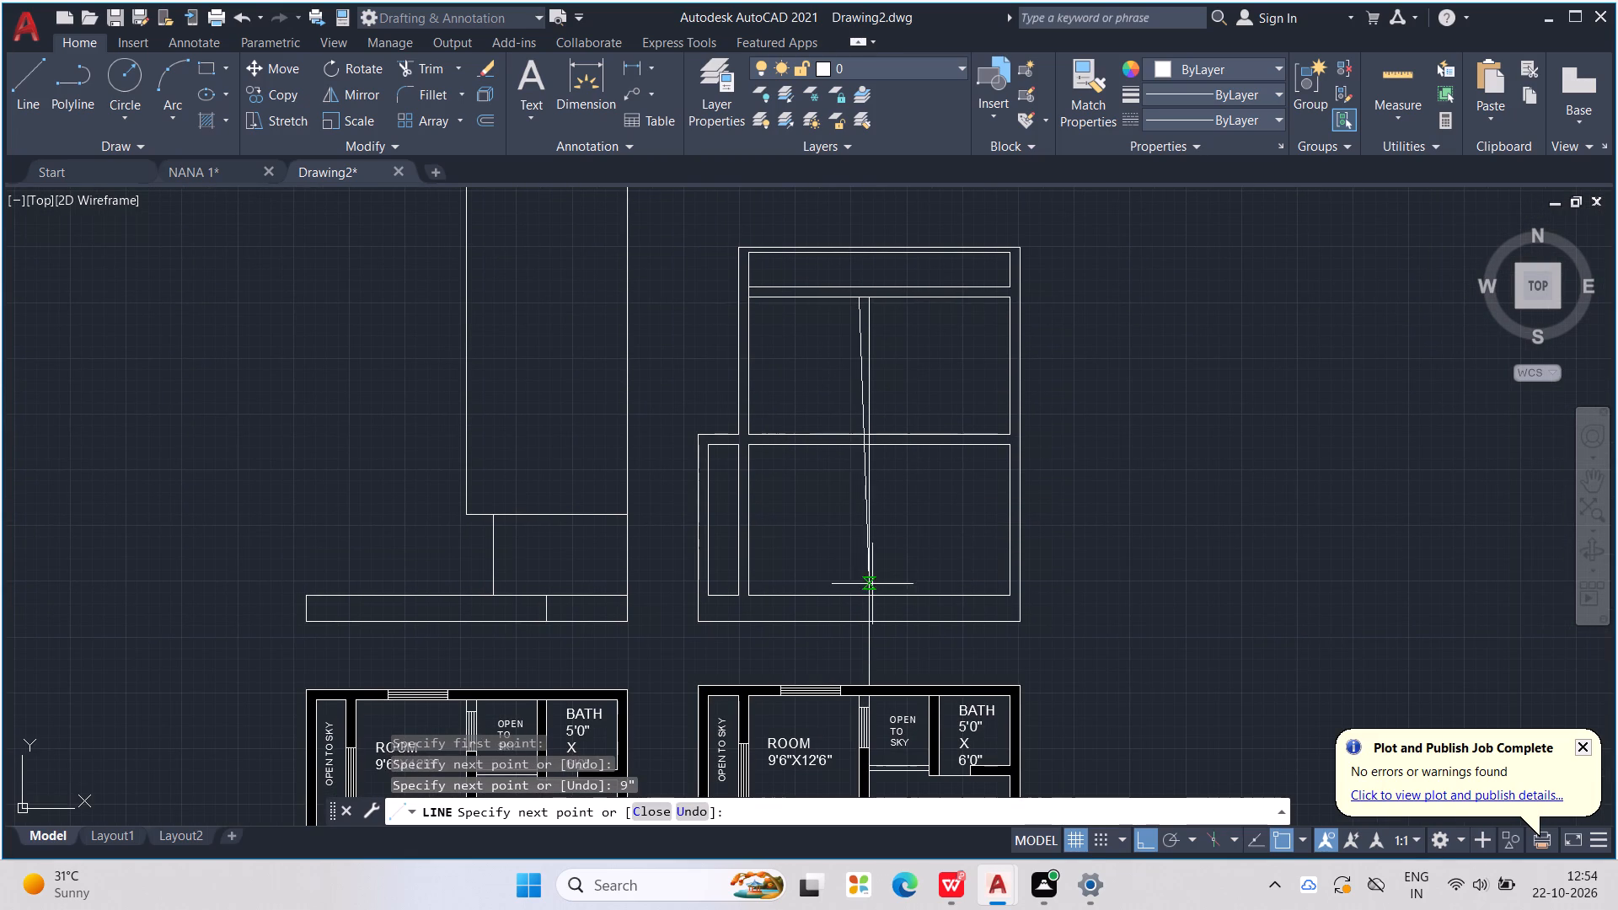
pyautogui.click(853, 590)
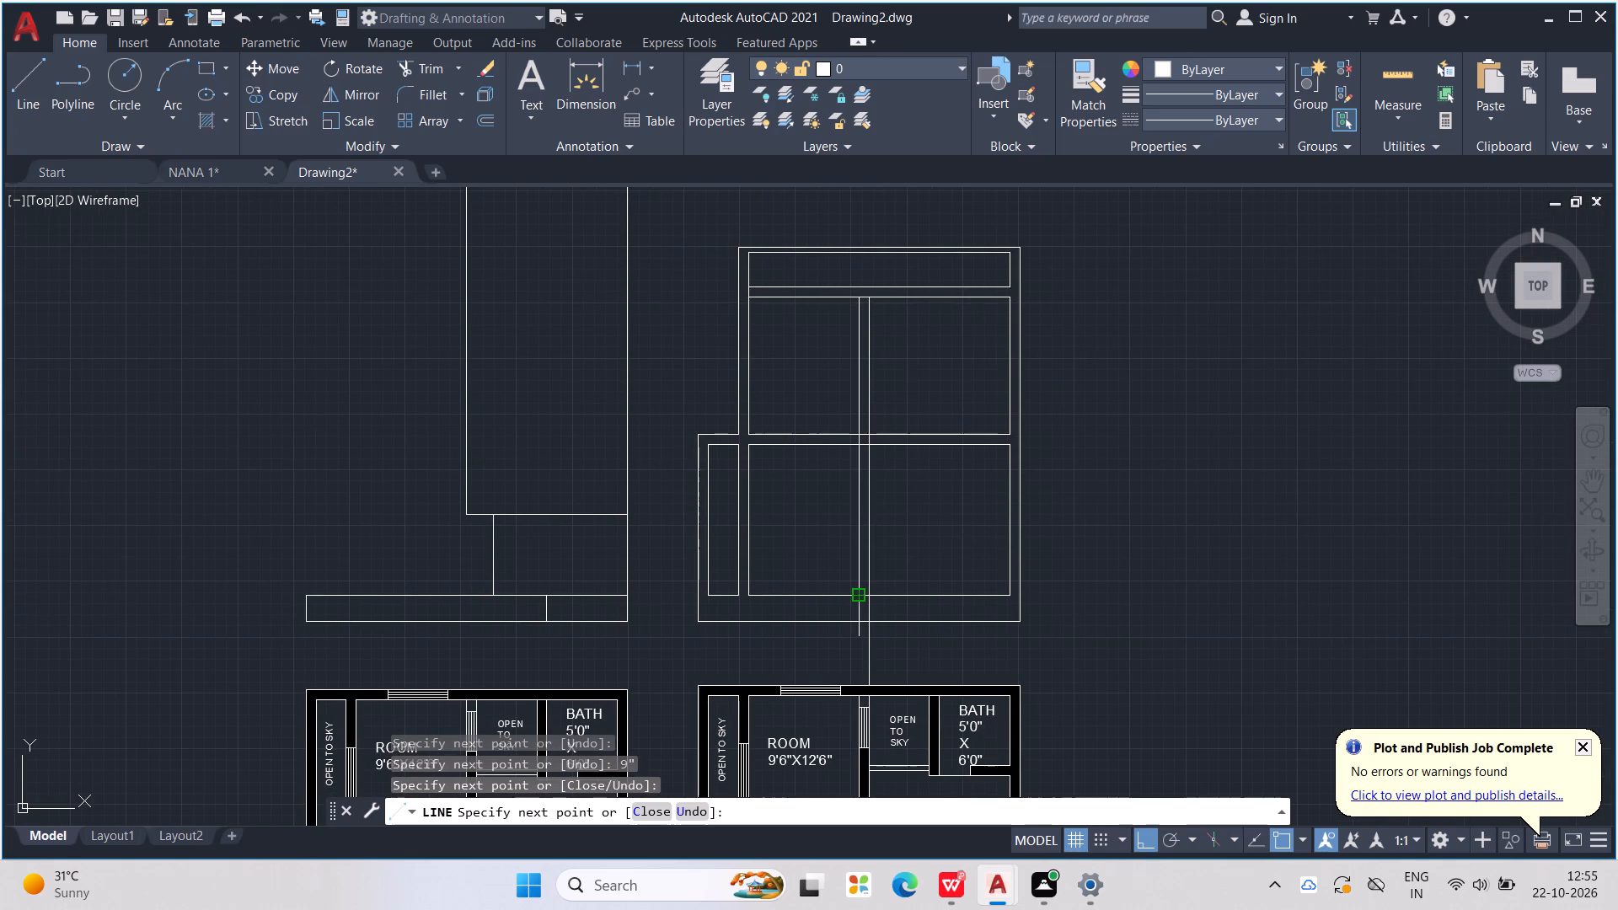
pyautogui.press('Escape')
pyautogui.press('Escape')
pyautogui.press('Escape')
pyautogui.press('Escape')
pyautogui.press('Escape')
# Trim the new wall's projection line below the floor and the floor line between the wall's faces.
pyautogui.press('t')
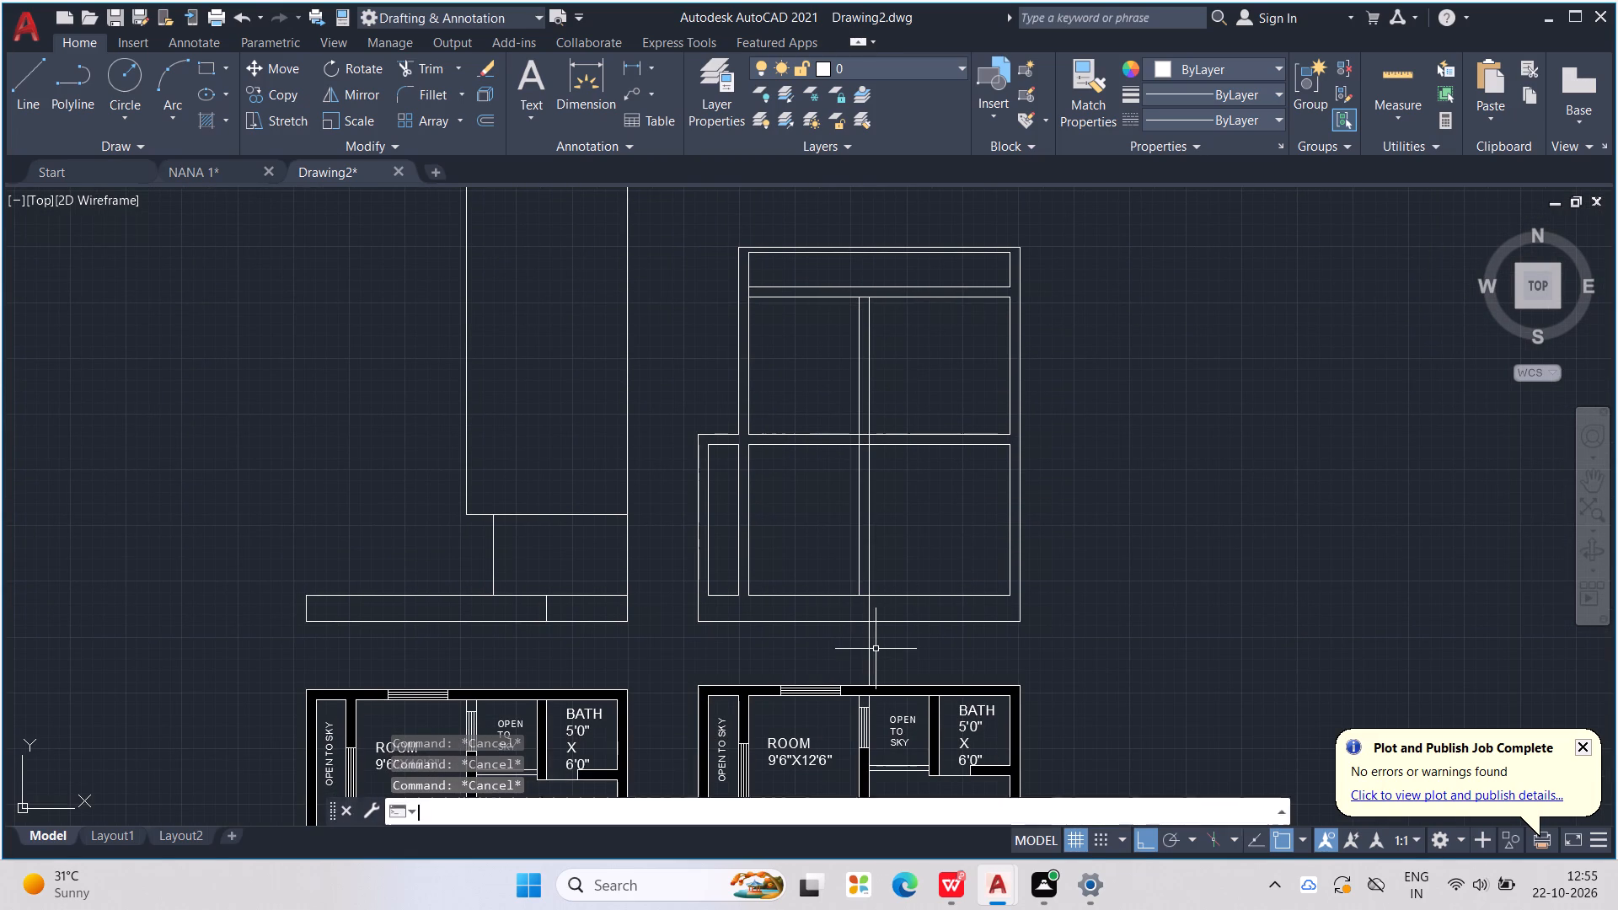
pyautogui.press('r')
pyautogui.press('Return')
pyautogui.click(871, 650)
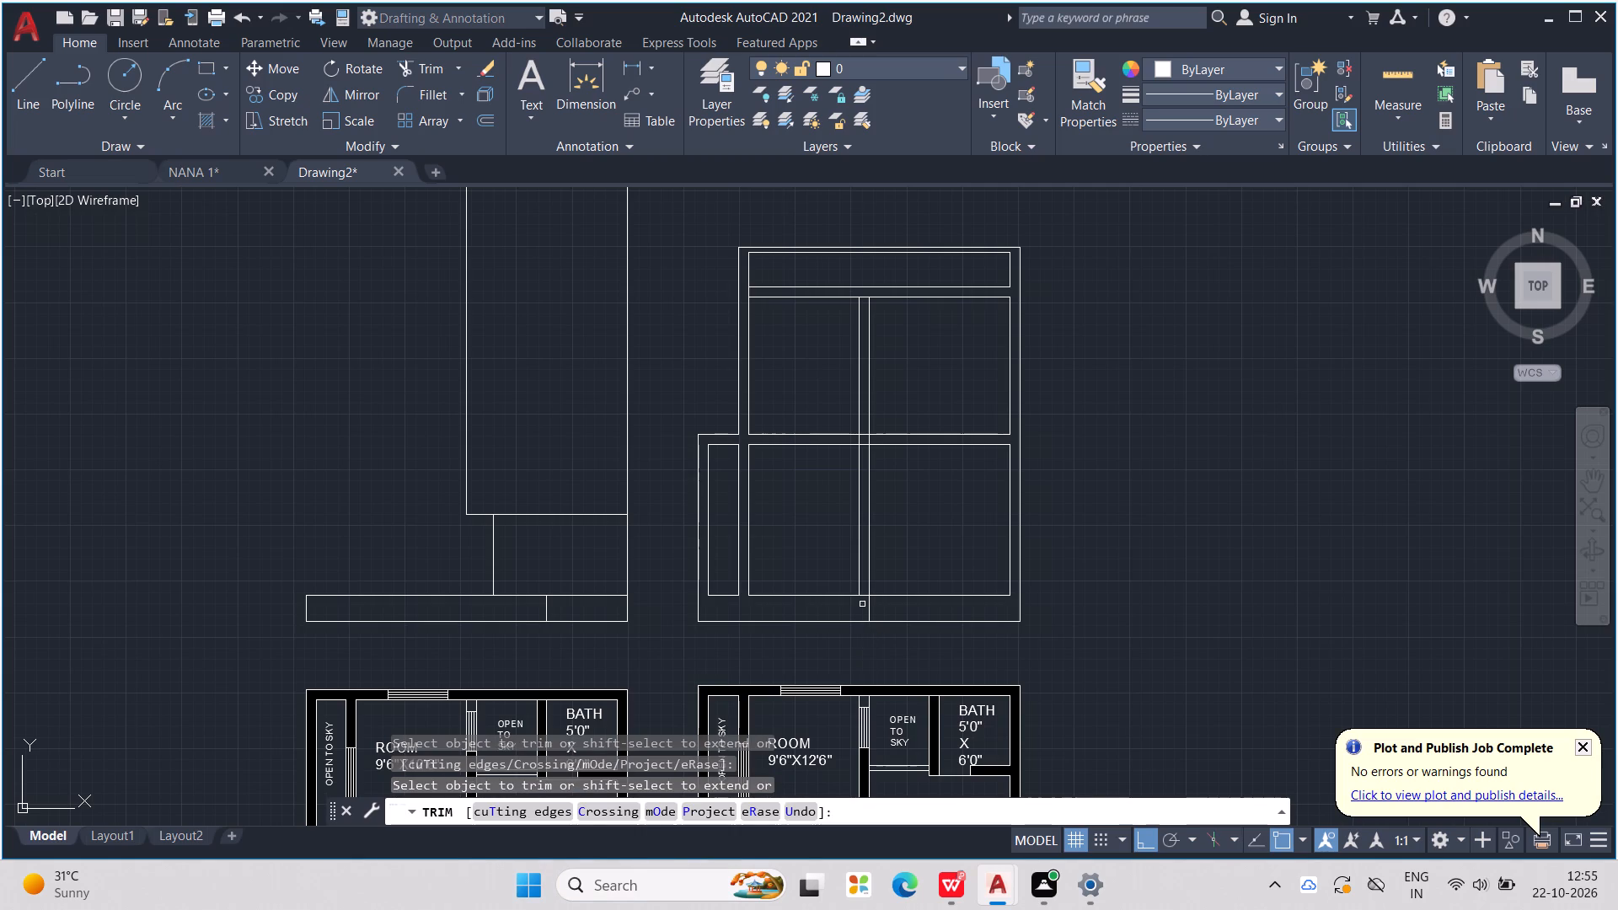
pyautogui.moveTo(864, 604); pyautogui.dragTo(881, 608)
pyautogui.scroll(2, 871, 605)
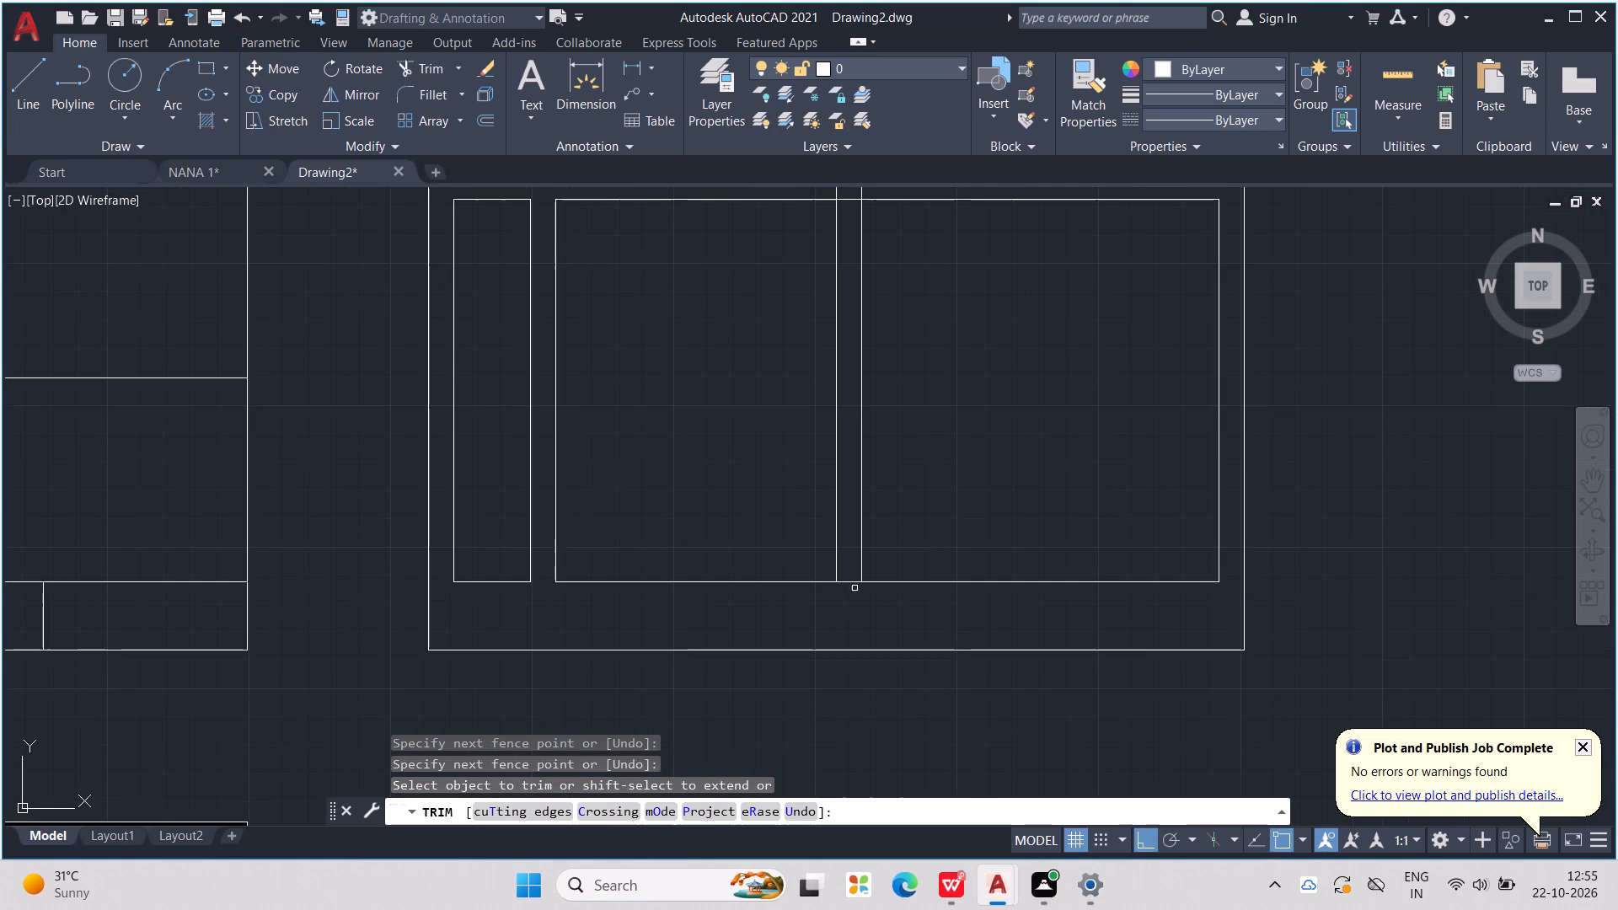
pyautogui.click(848, 582)
# Trim the wall and slab lines crossing inside the junction of the new interior wall and the middle slab.
pyautogui.scroll(-3, 852, 578)
pyautogui.scroll(2, 849, 490)
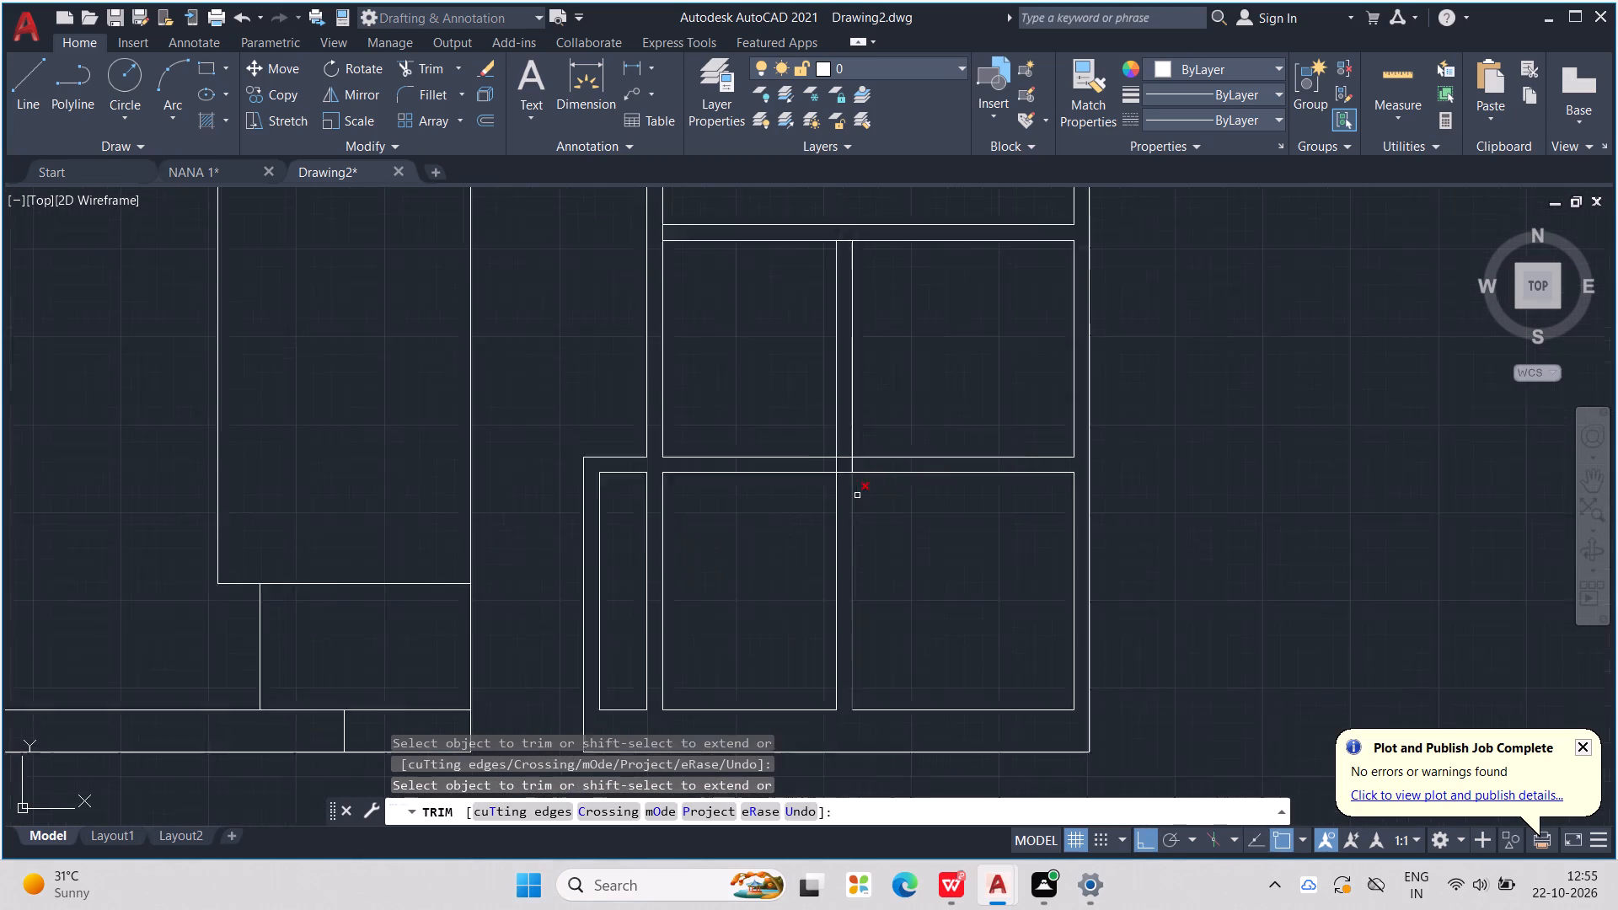
pyautogui.scroll(1, 857, 495)
pyautogui.click(835, 432)
pyautogui.click(821, 442)
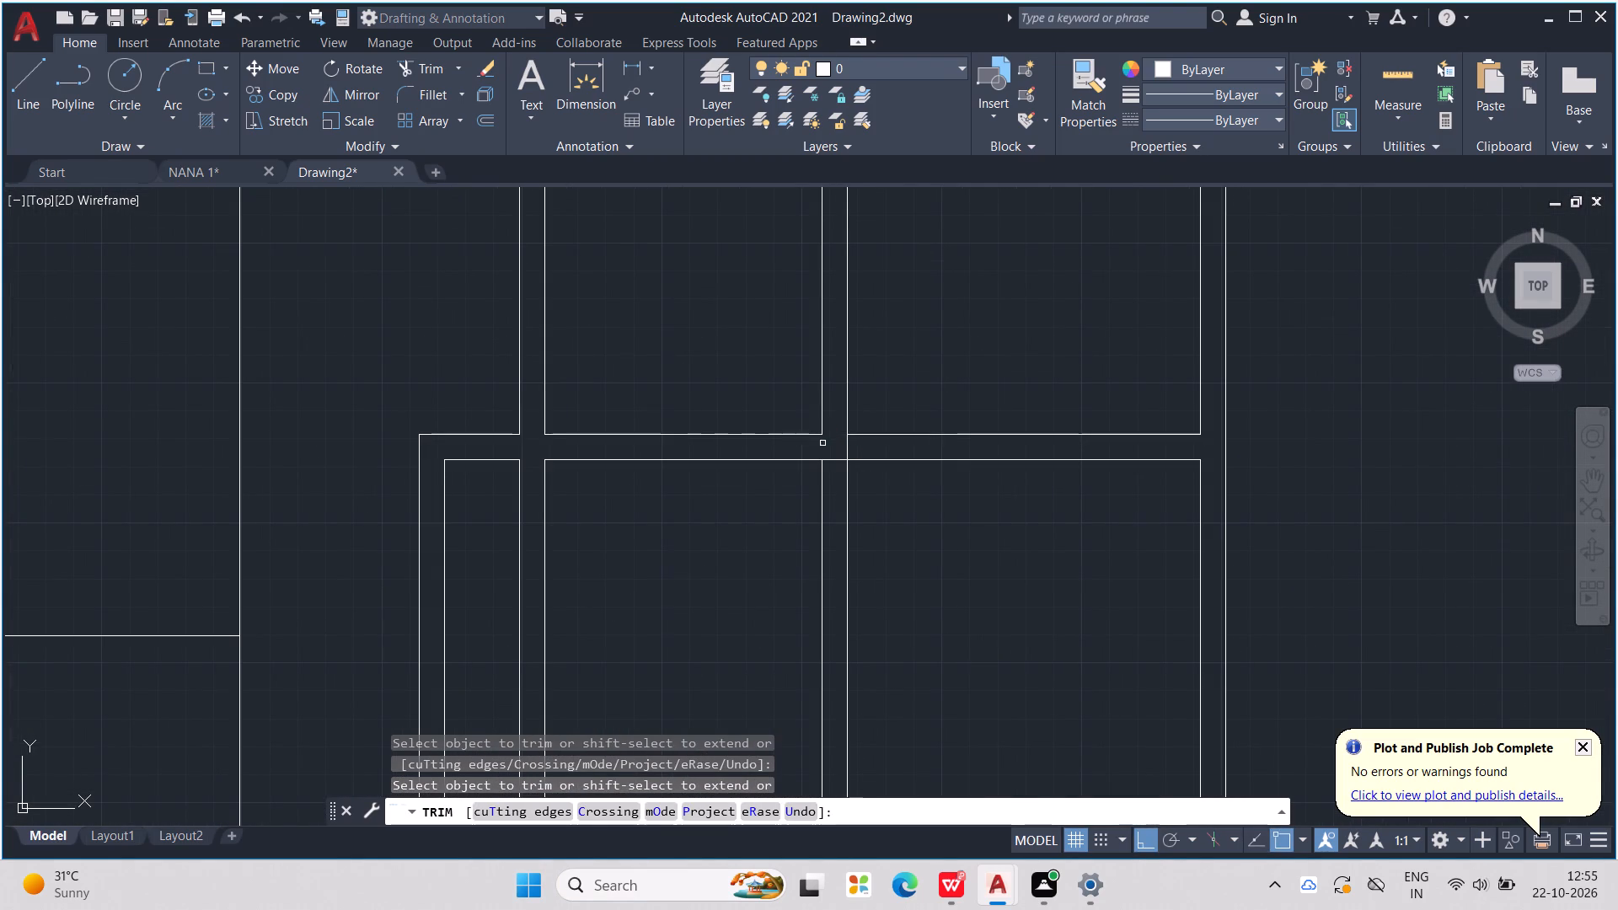
pyautogui.click(832, 464)
pyautogui.click(855, 455)
pyautogui.scroll(-3, 855, 455)
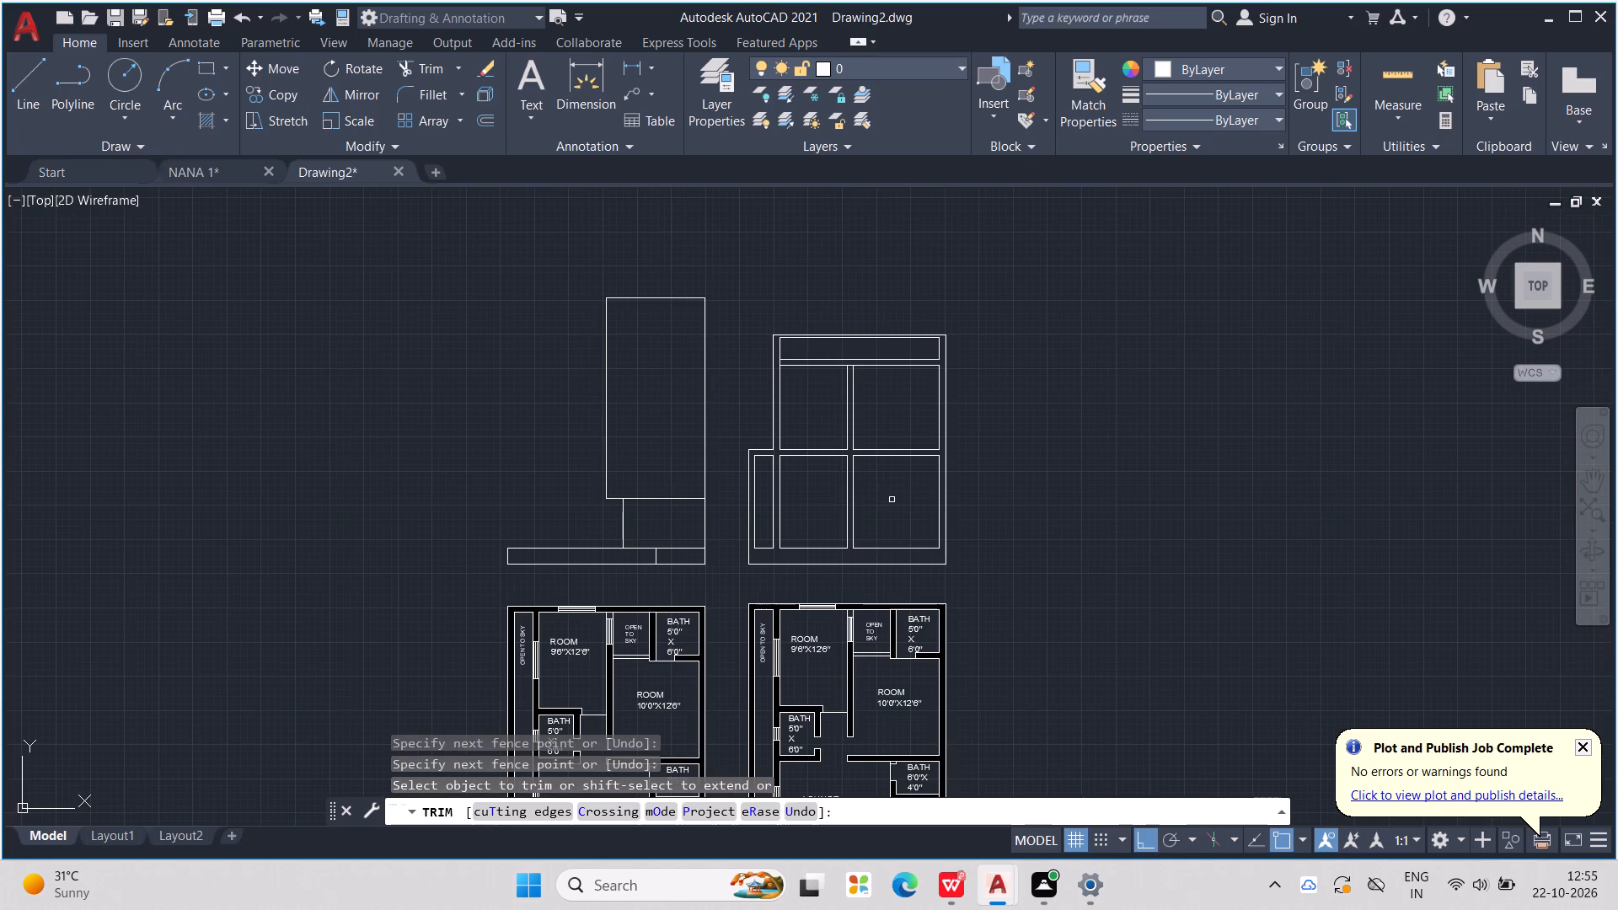
# Trim the upper slab's underside line between the new interior wall's two faces.
pyautogui.scroll(3, 841, 398)
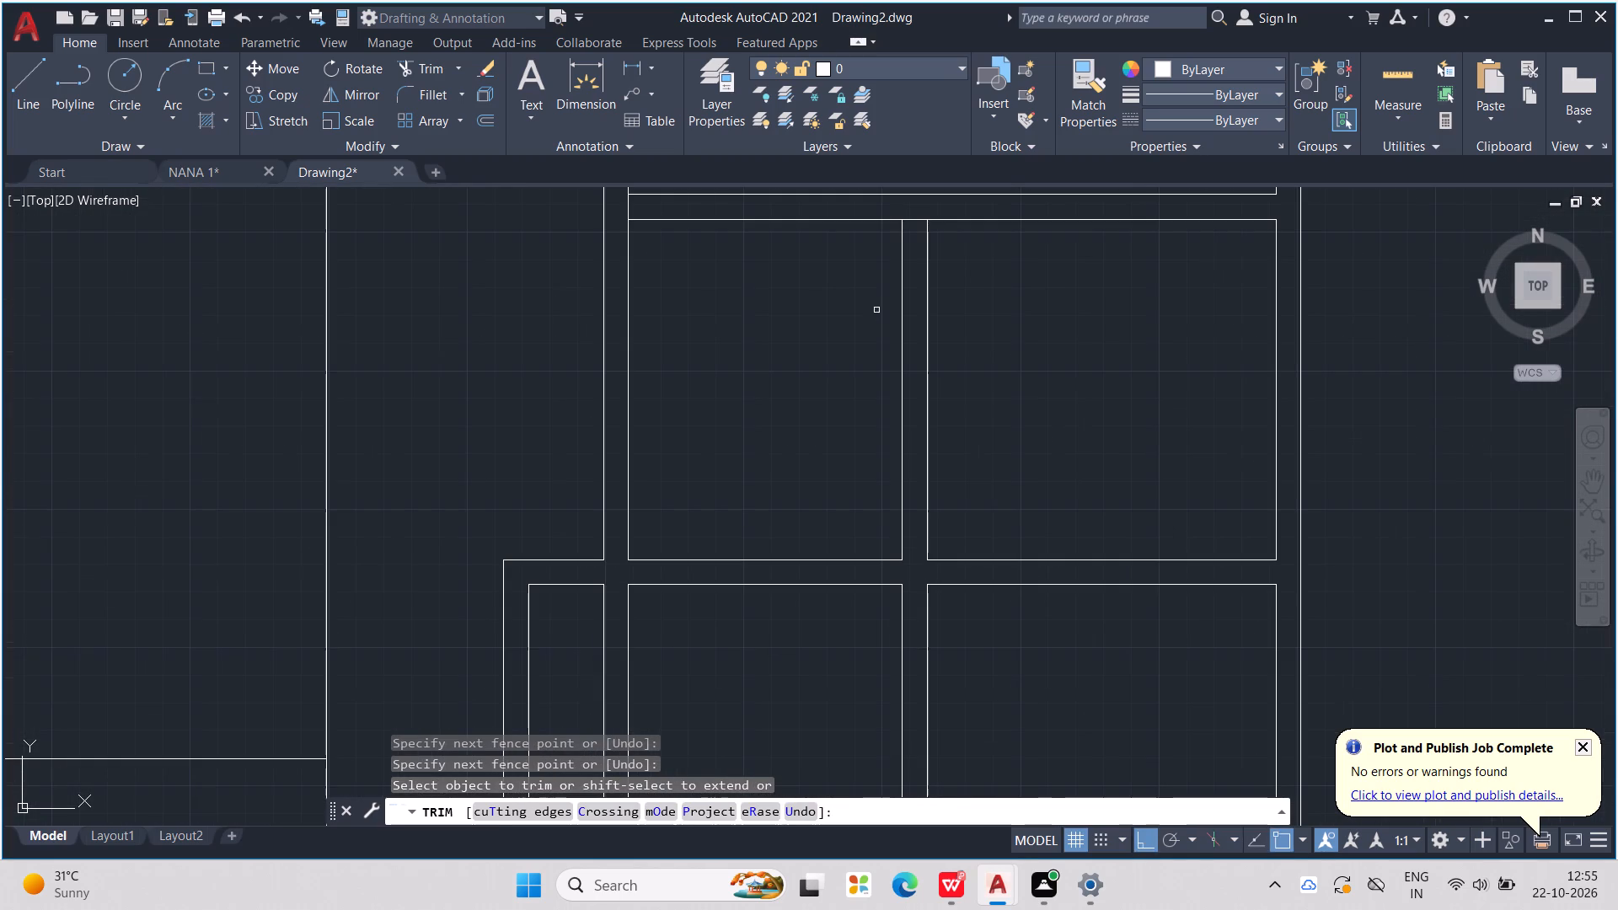
pyautogui.click(919, 224)
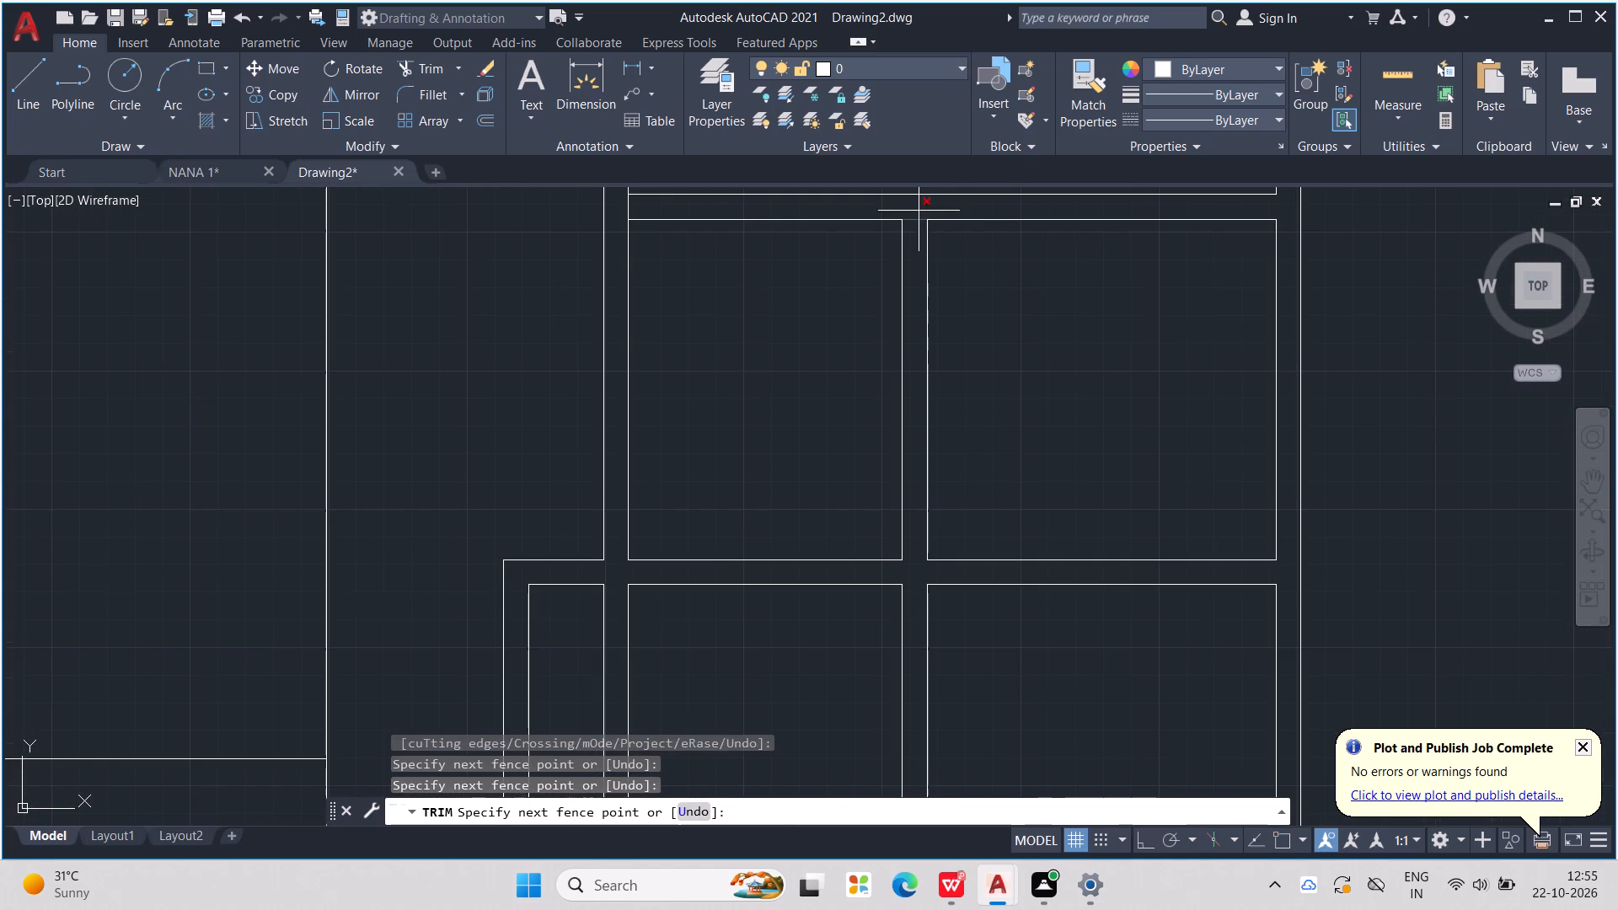
pyautogui.click(919, 211)
pyautogui.scroll(-3, 918, 211)
pyautogui.moveTo(951, 239); pyautogui.dragTo(916, 343, button='middle')
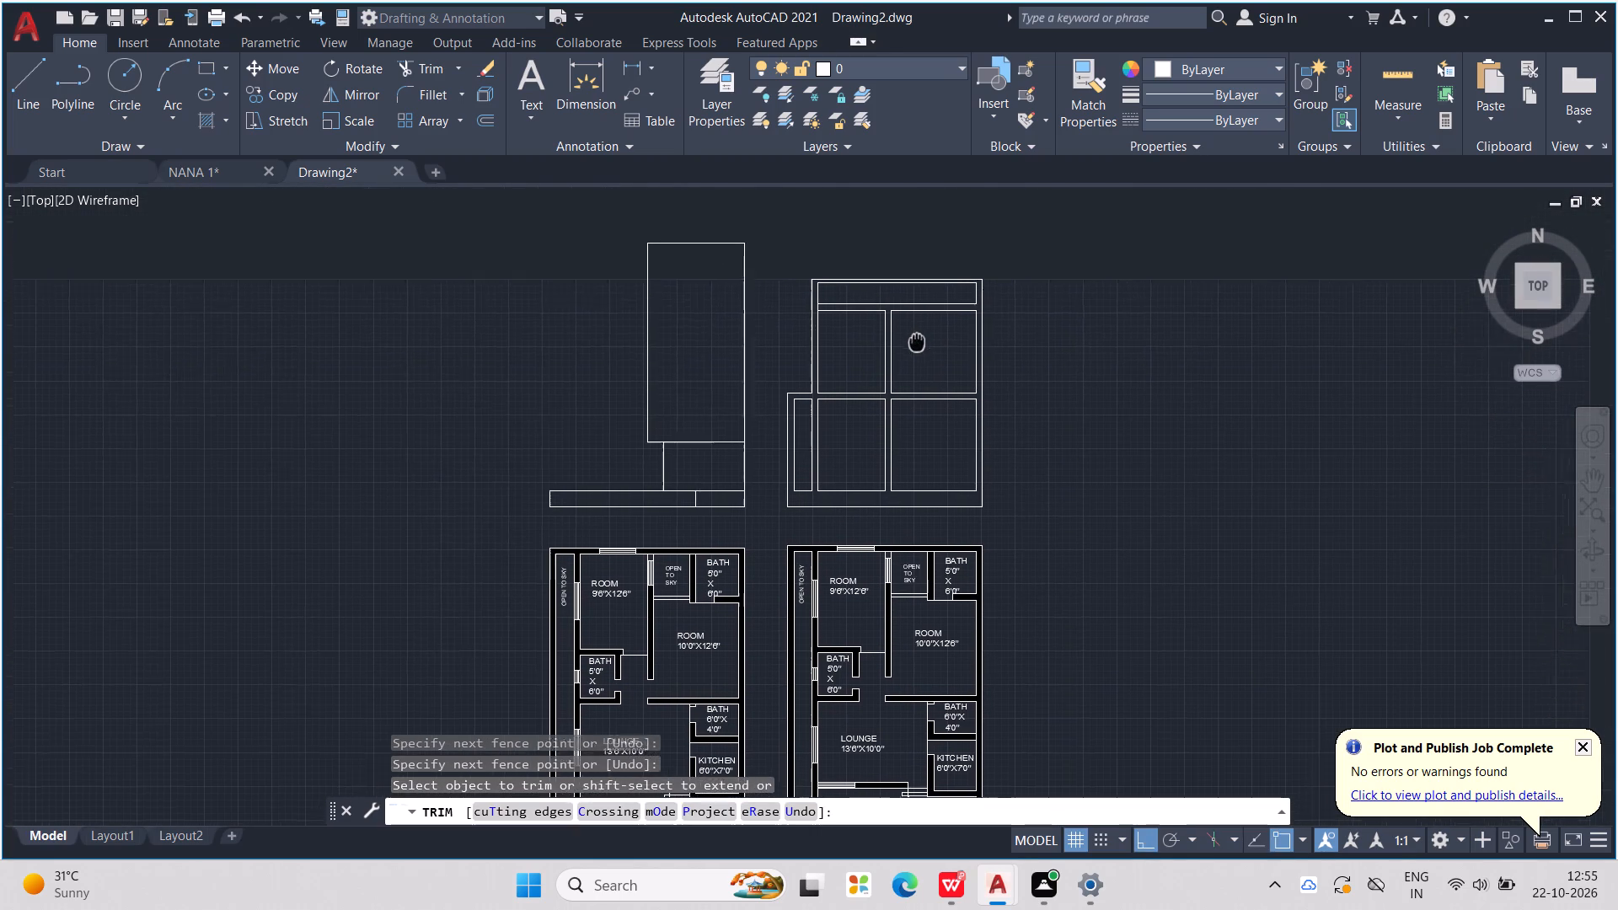
pyautogui.moveTo(916, 343); pyautogui.dragTo(820, 369, button='middle')
pyautogui.press('Escape')
pyautogui.press('Escape')
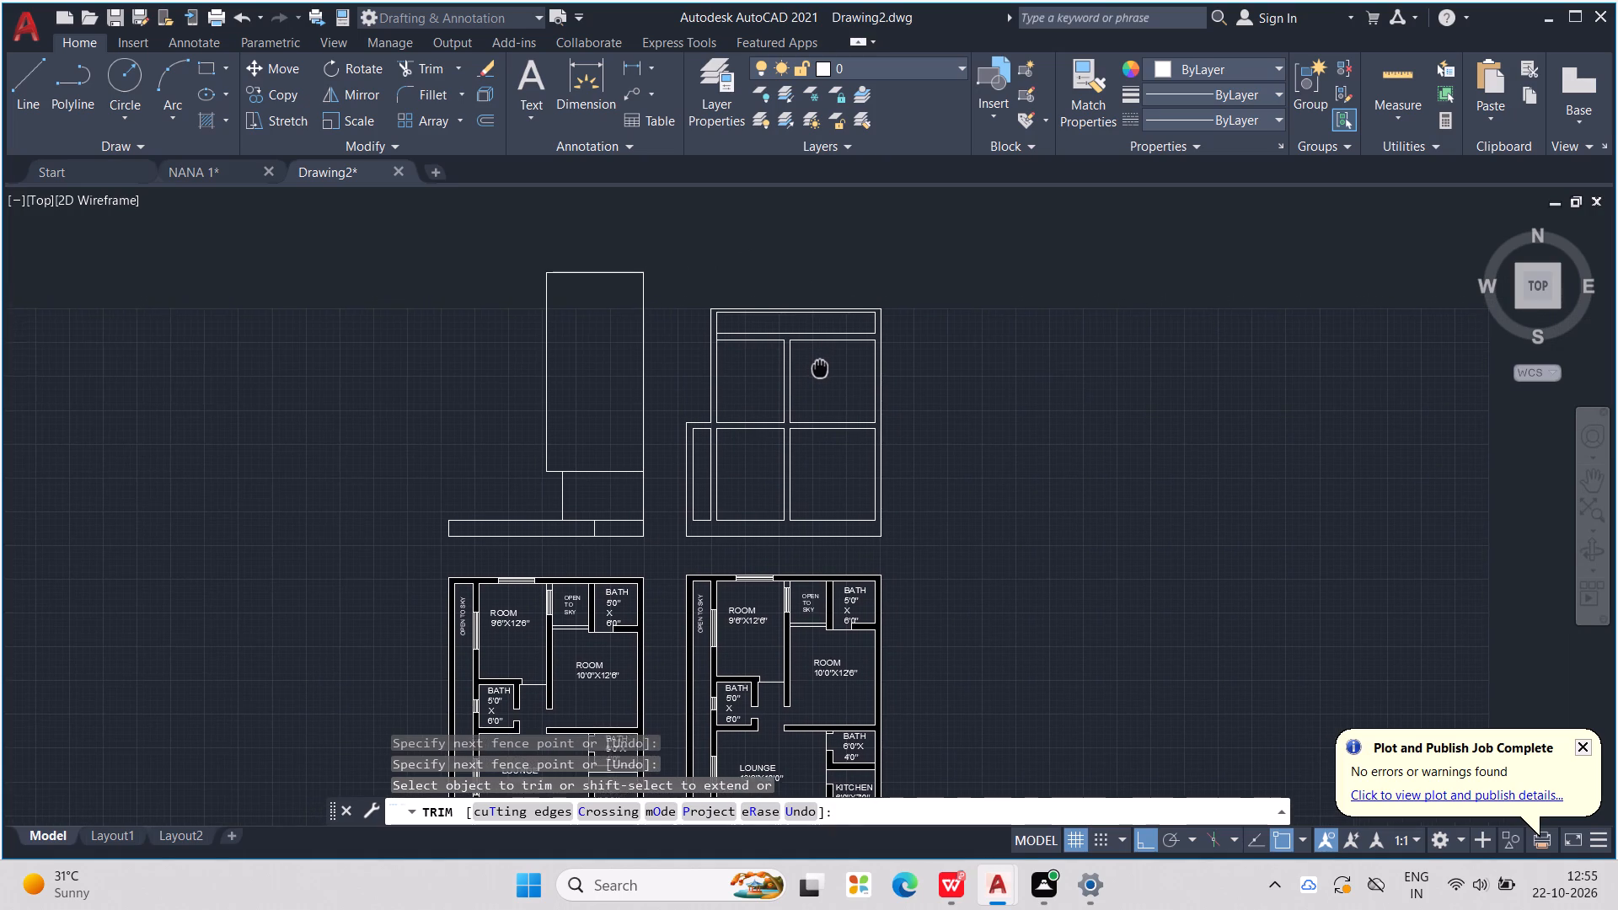
pyautogui.press('Escape')
pyautogui.moveTo(820, 369); pyautogui.dragTo(819, 372, button='middle')
pyautogui.press('Escape')
pyautogui.press('Escape')
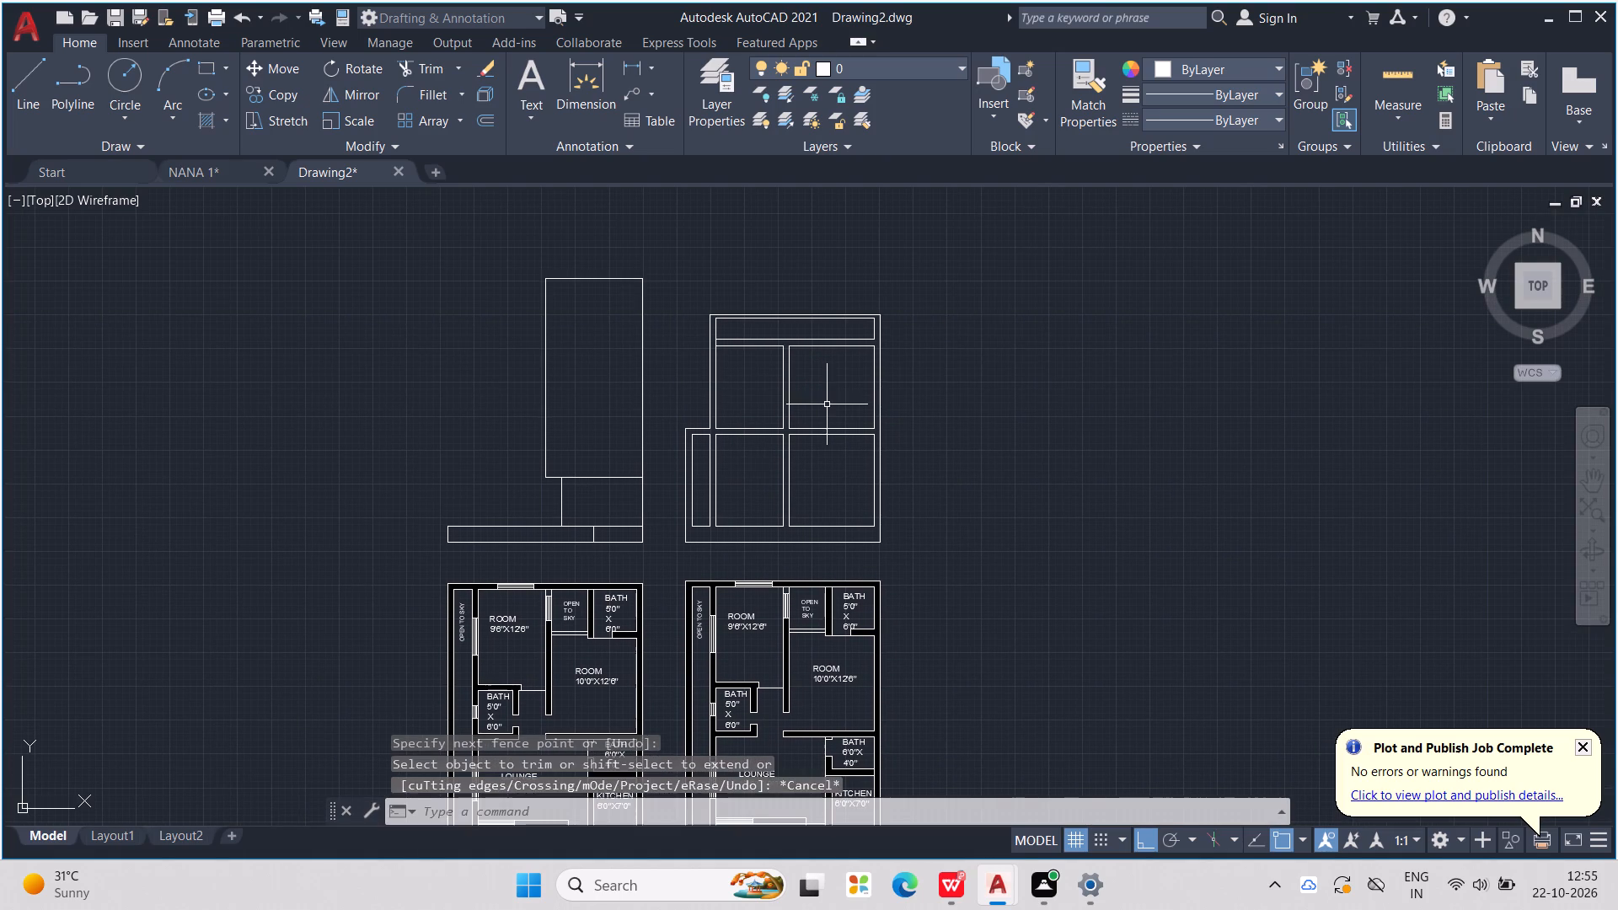
pyautogui.press('Escape')
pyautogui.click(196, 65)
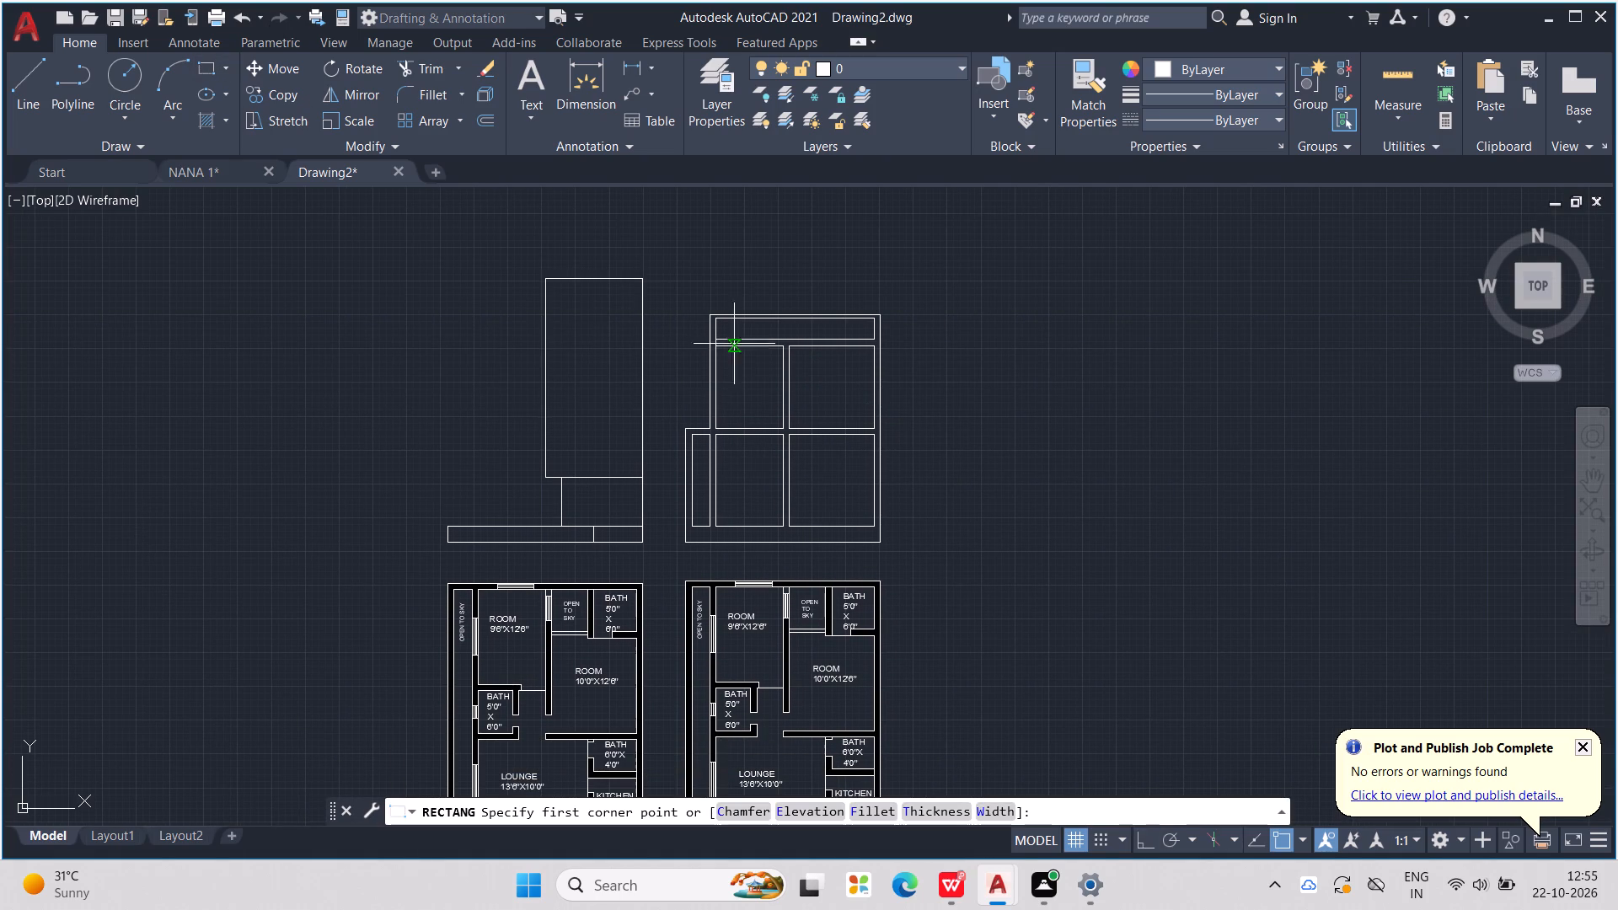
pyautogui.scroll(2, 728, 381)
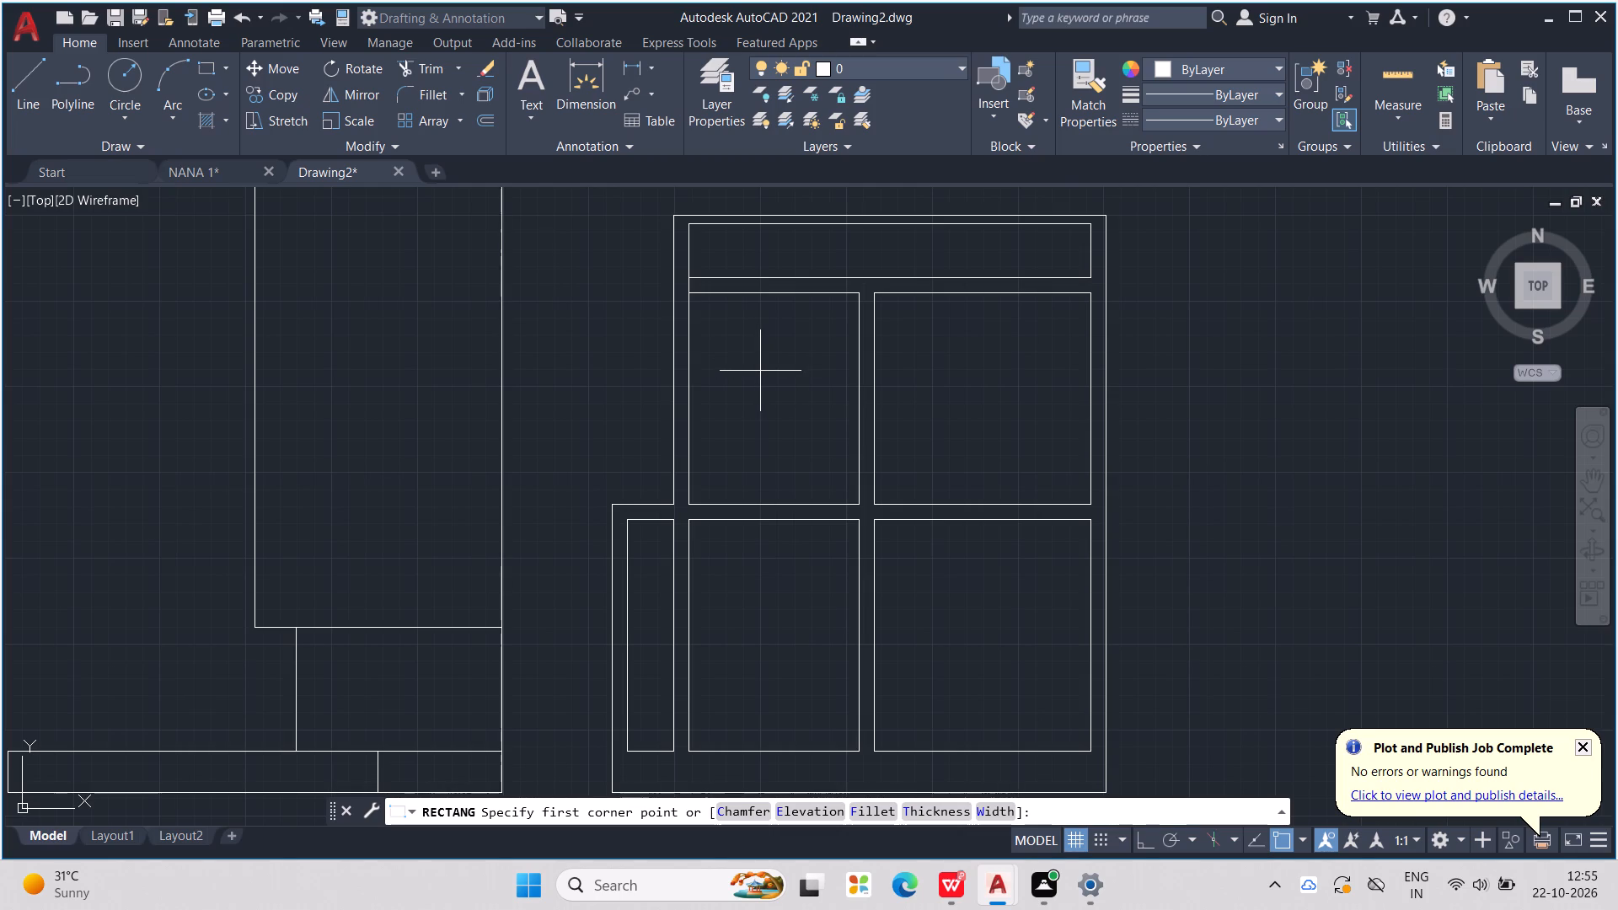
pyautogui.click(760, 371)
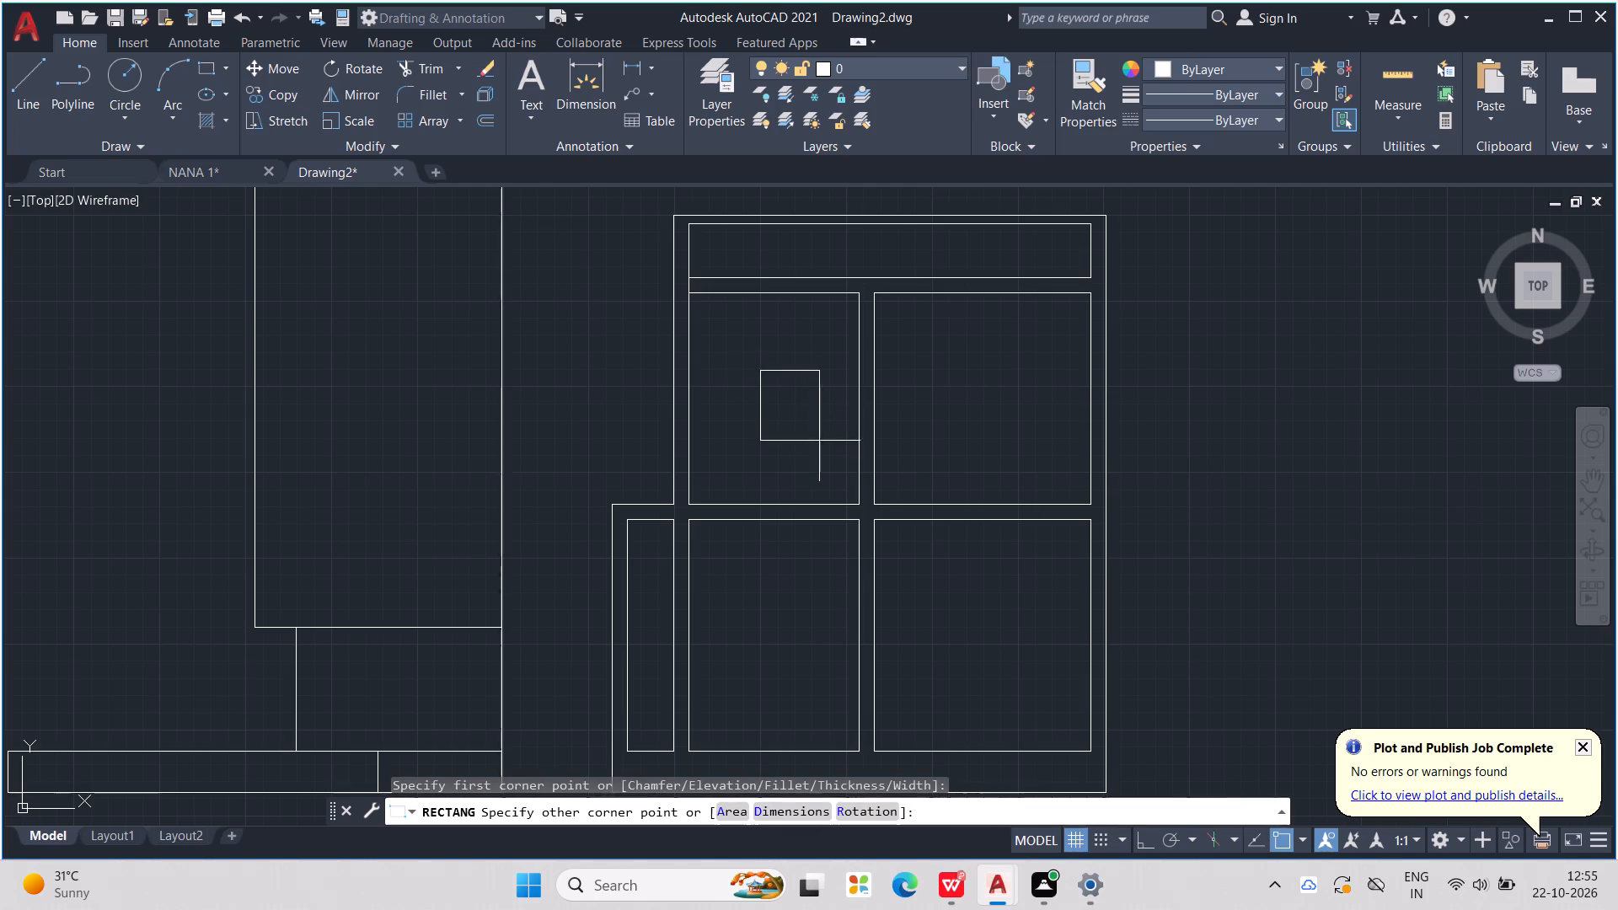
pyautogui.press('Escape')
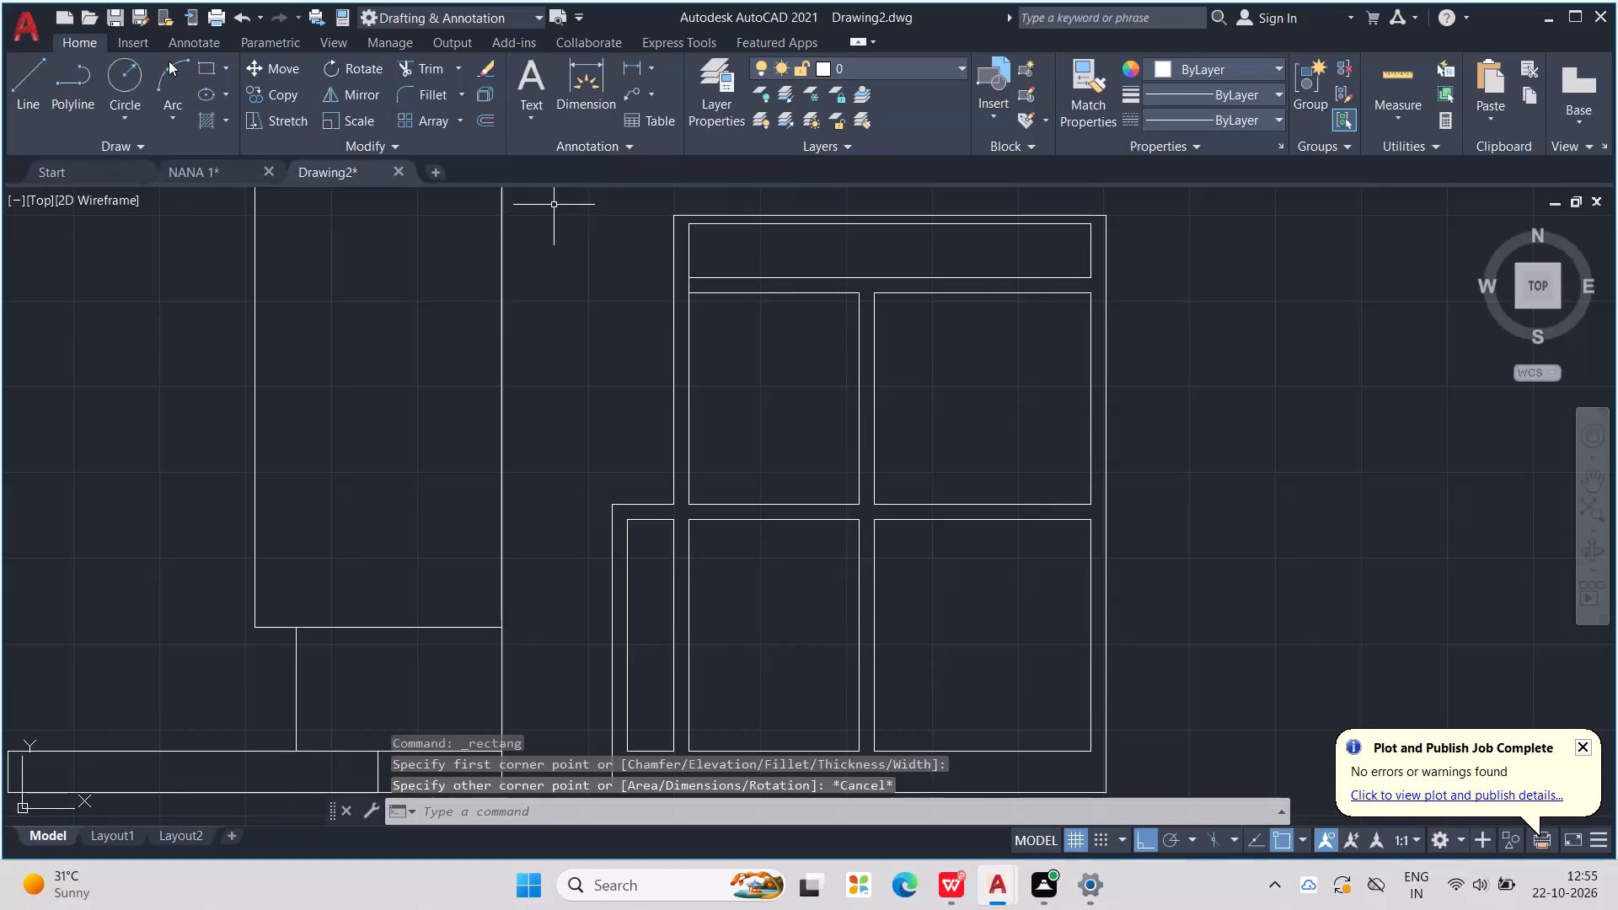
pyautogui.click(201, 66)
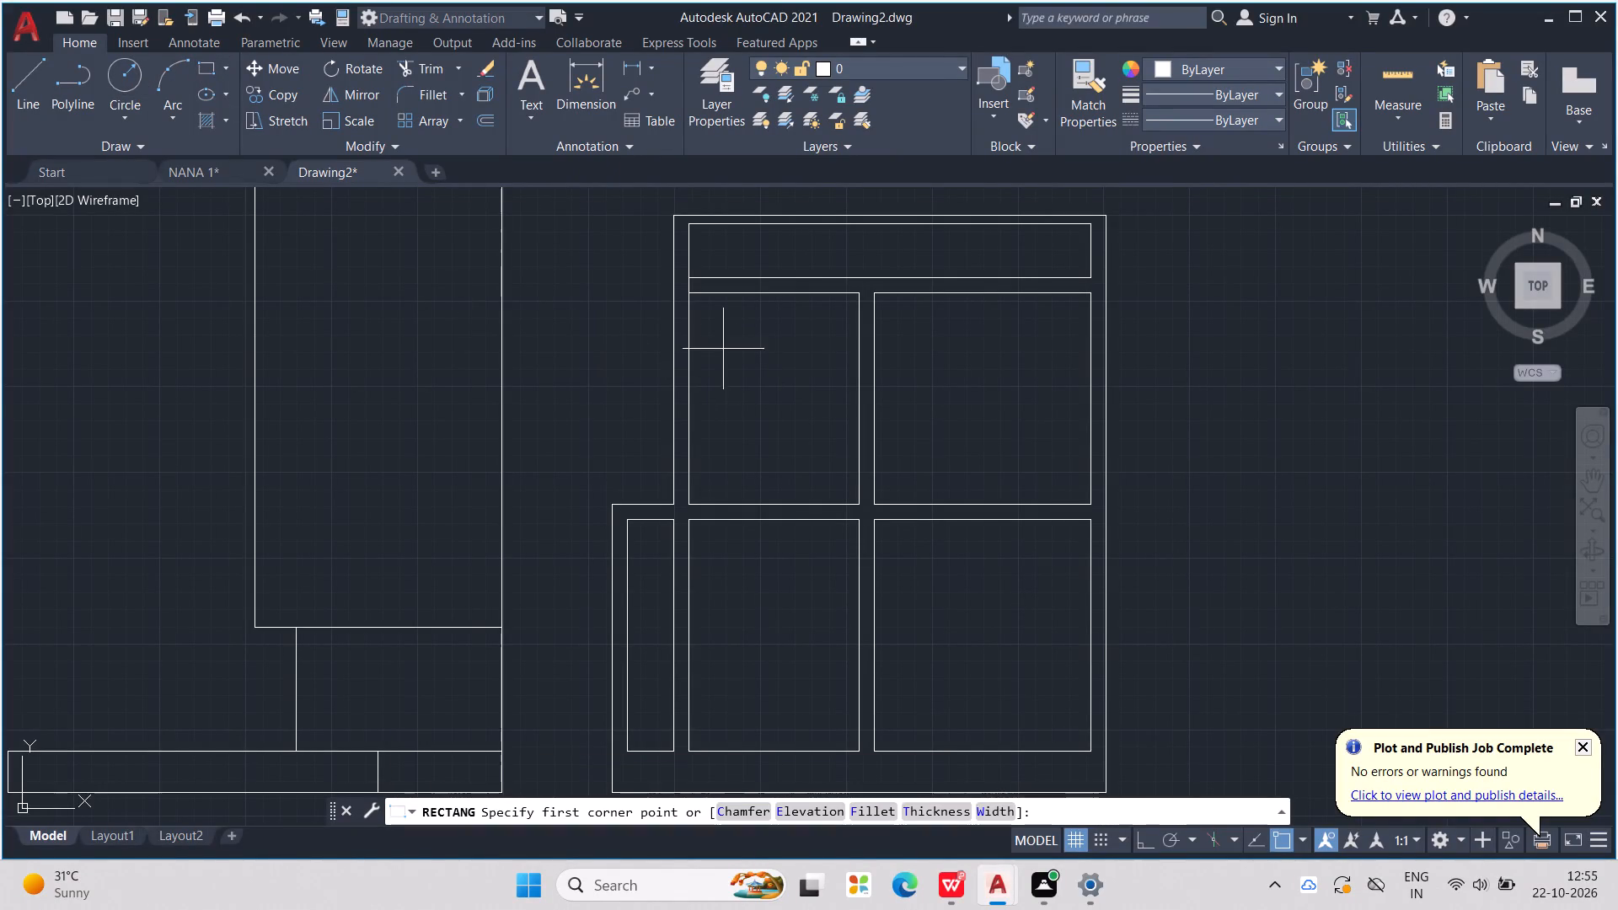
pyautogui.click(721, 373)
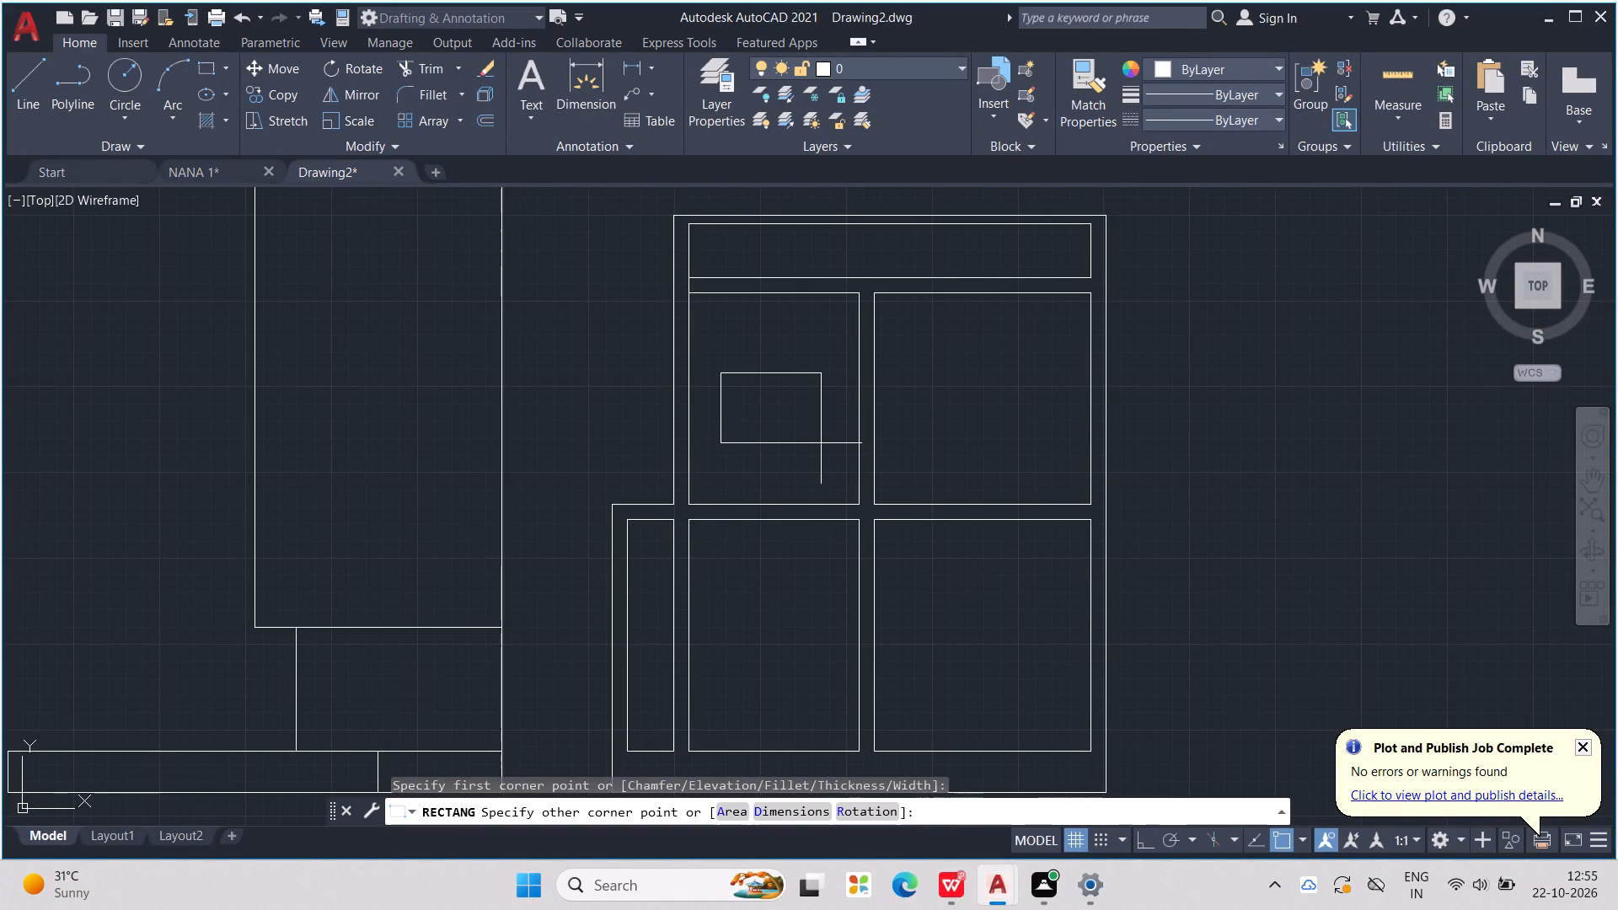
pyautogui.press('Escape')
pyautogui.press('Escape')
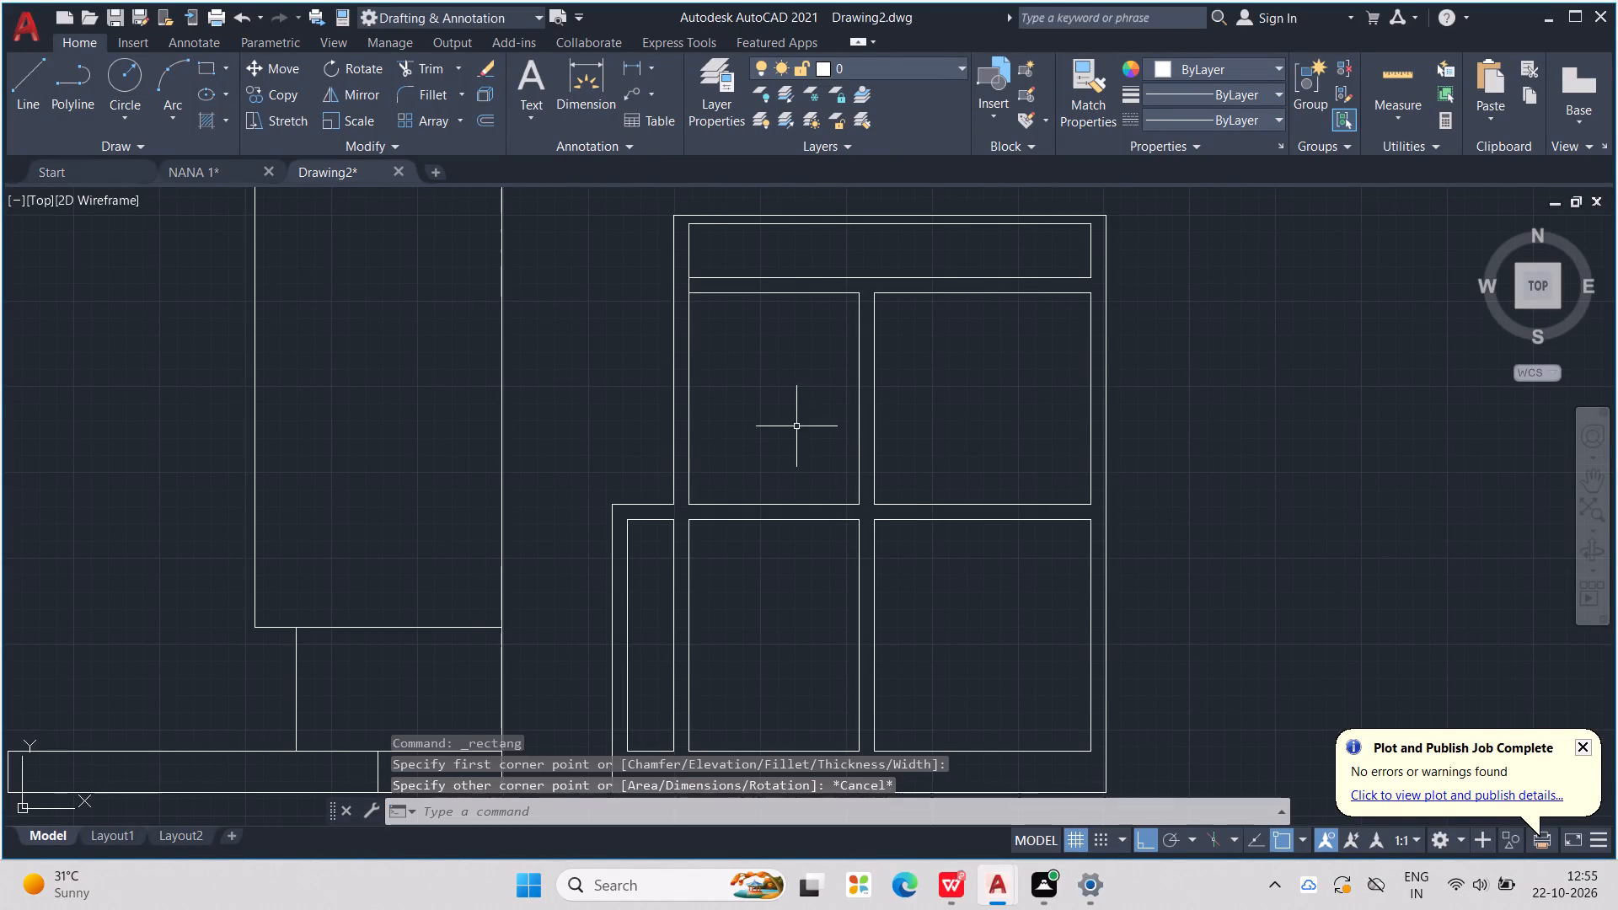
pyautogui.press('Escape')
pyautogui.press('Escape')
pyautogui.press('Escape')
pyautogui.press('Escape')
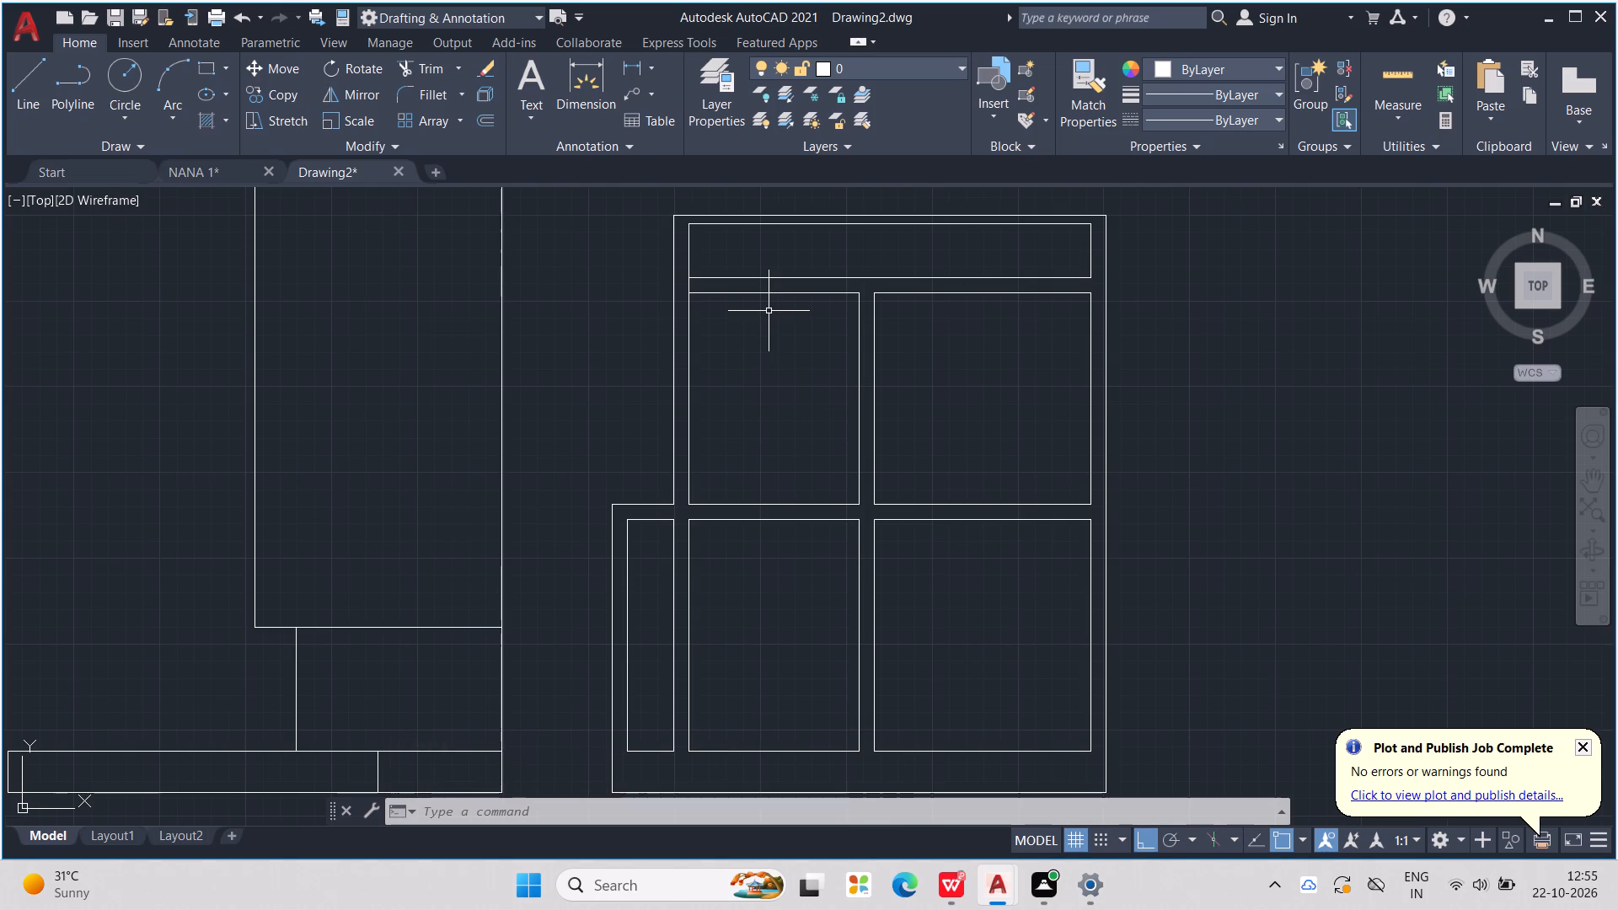
# Draw a tall door rectangle standing on the upper floor line in the upper east room of the east section.
pyautogui.press('l')
pyautogui.press('Return')
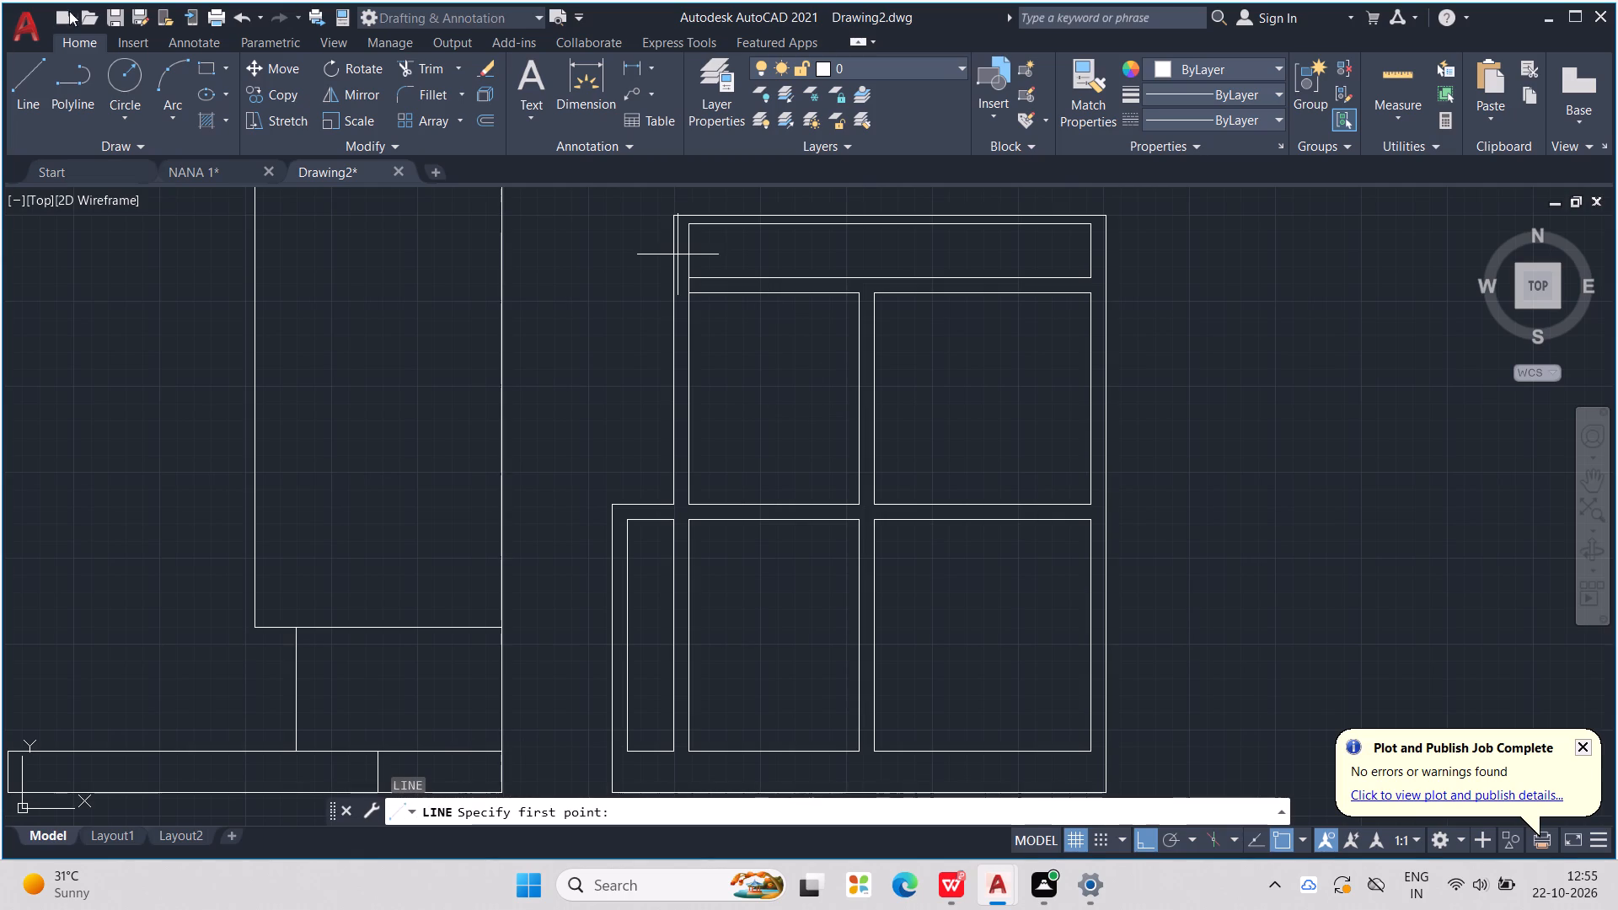
pyautogui.click(206, 56)
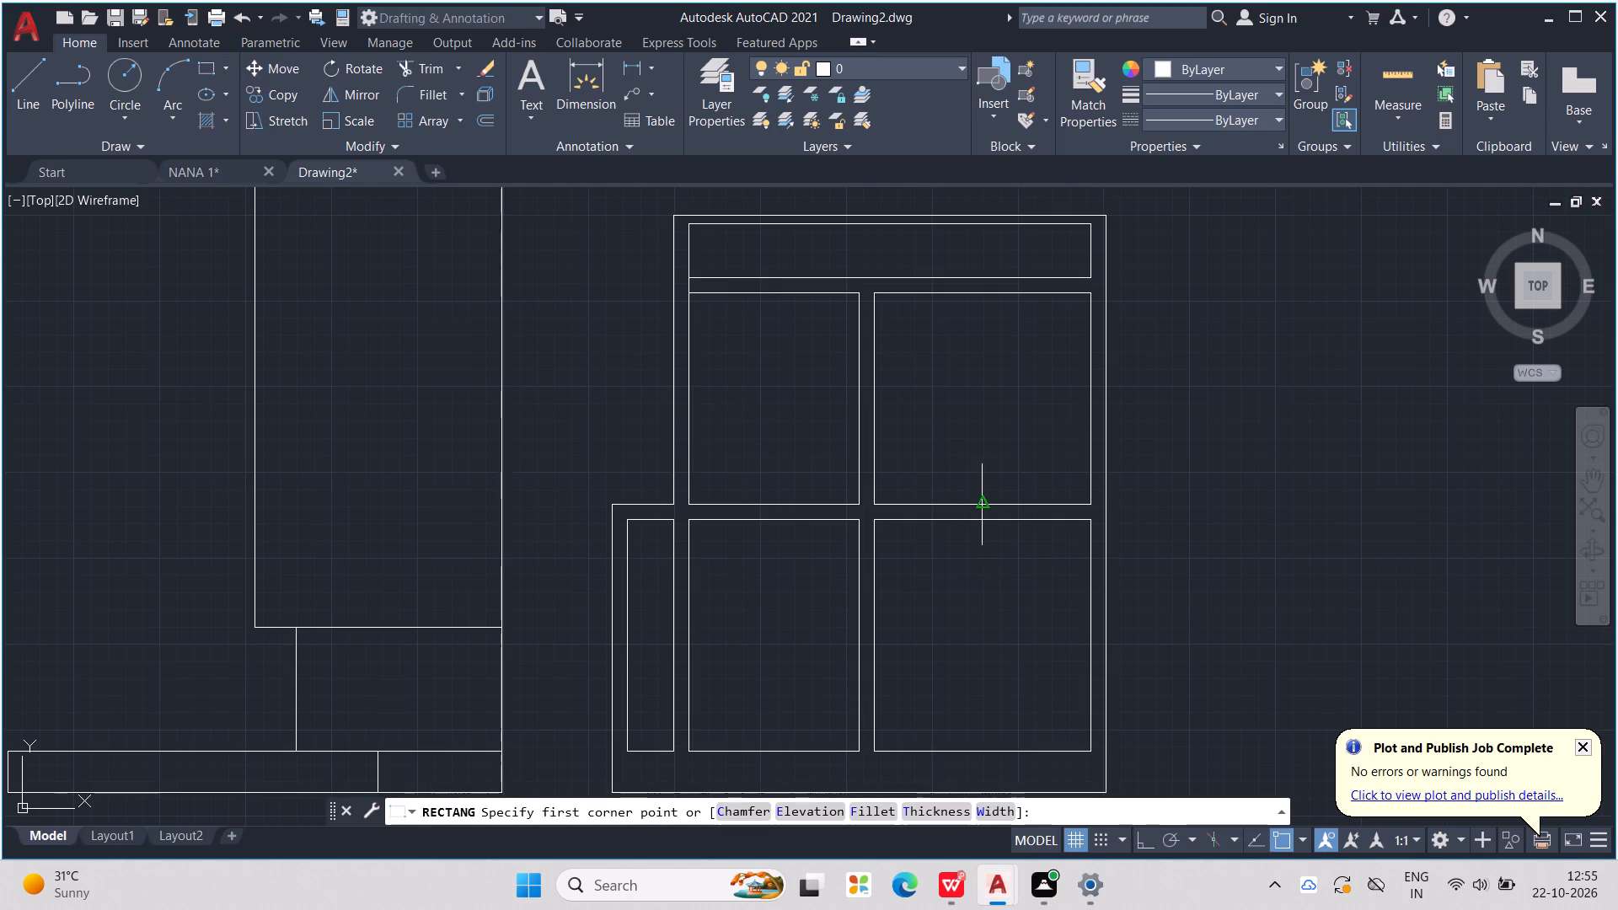
pyautogui.click(978, 506)
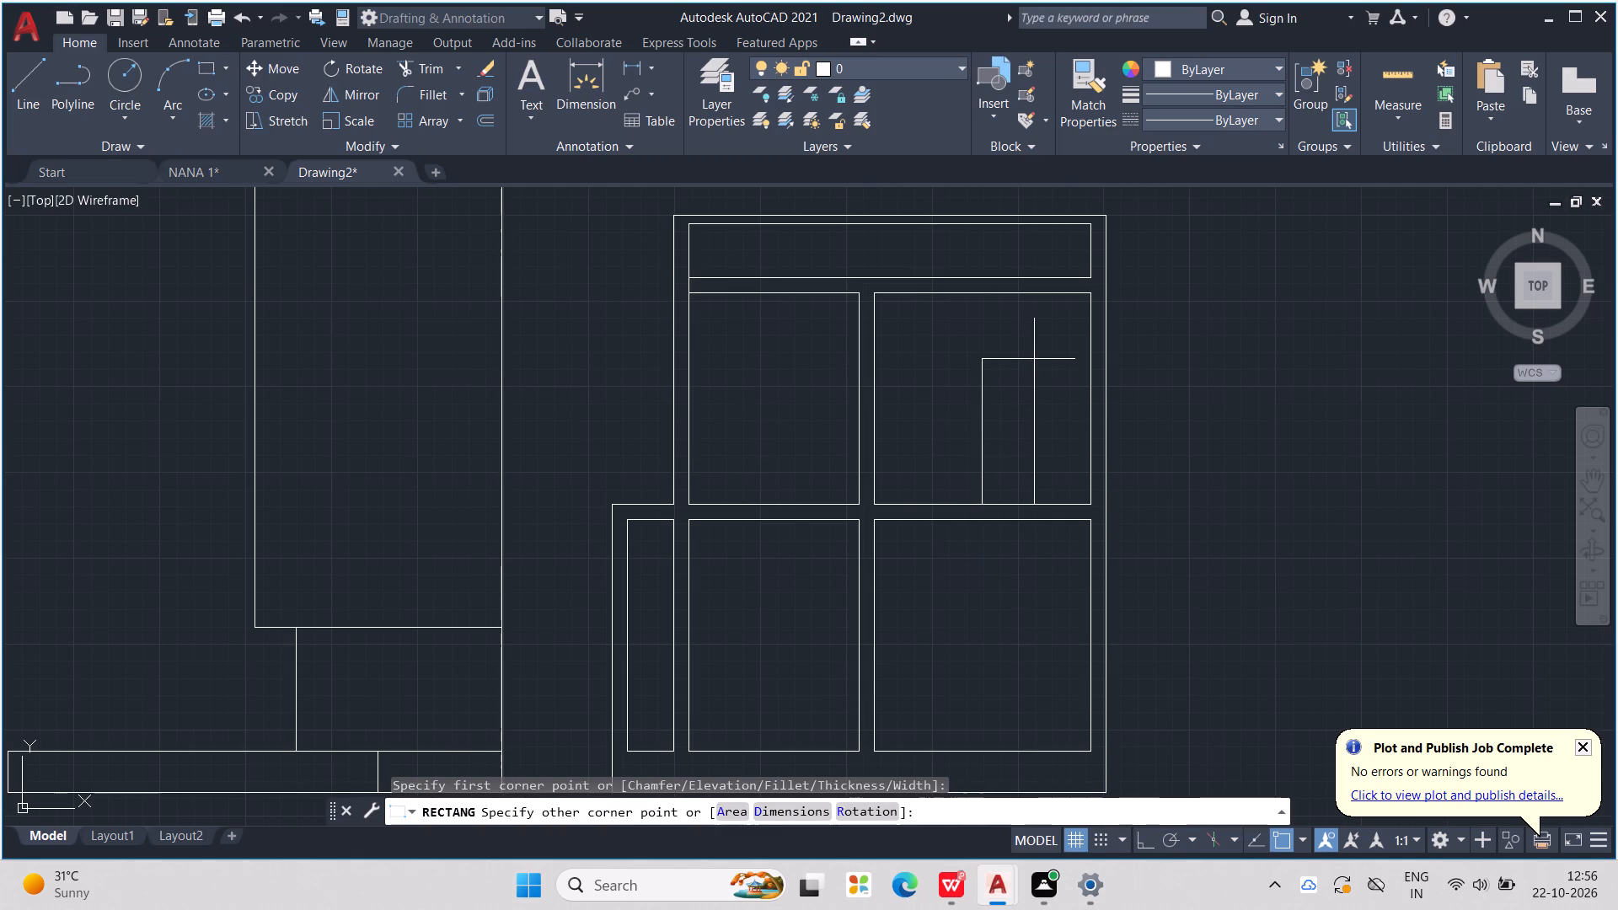
pyautogui.click(1028, 361)
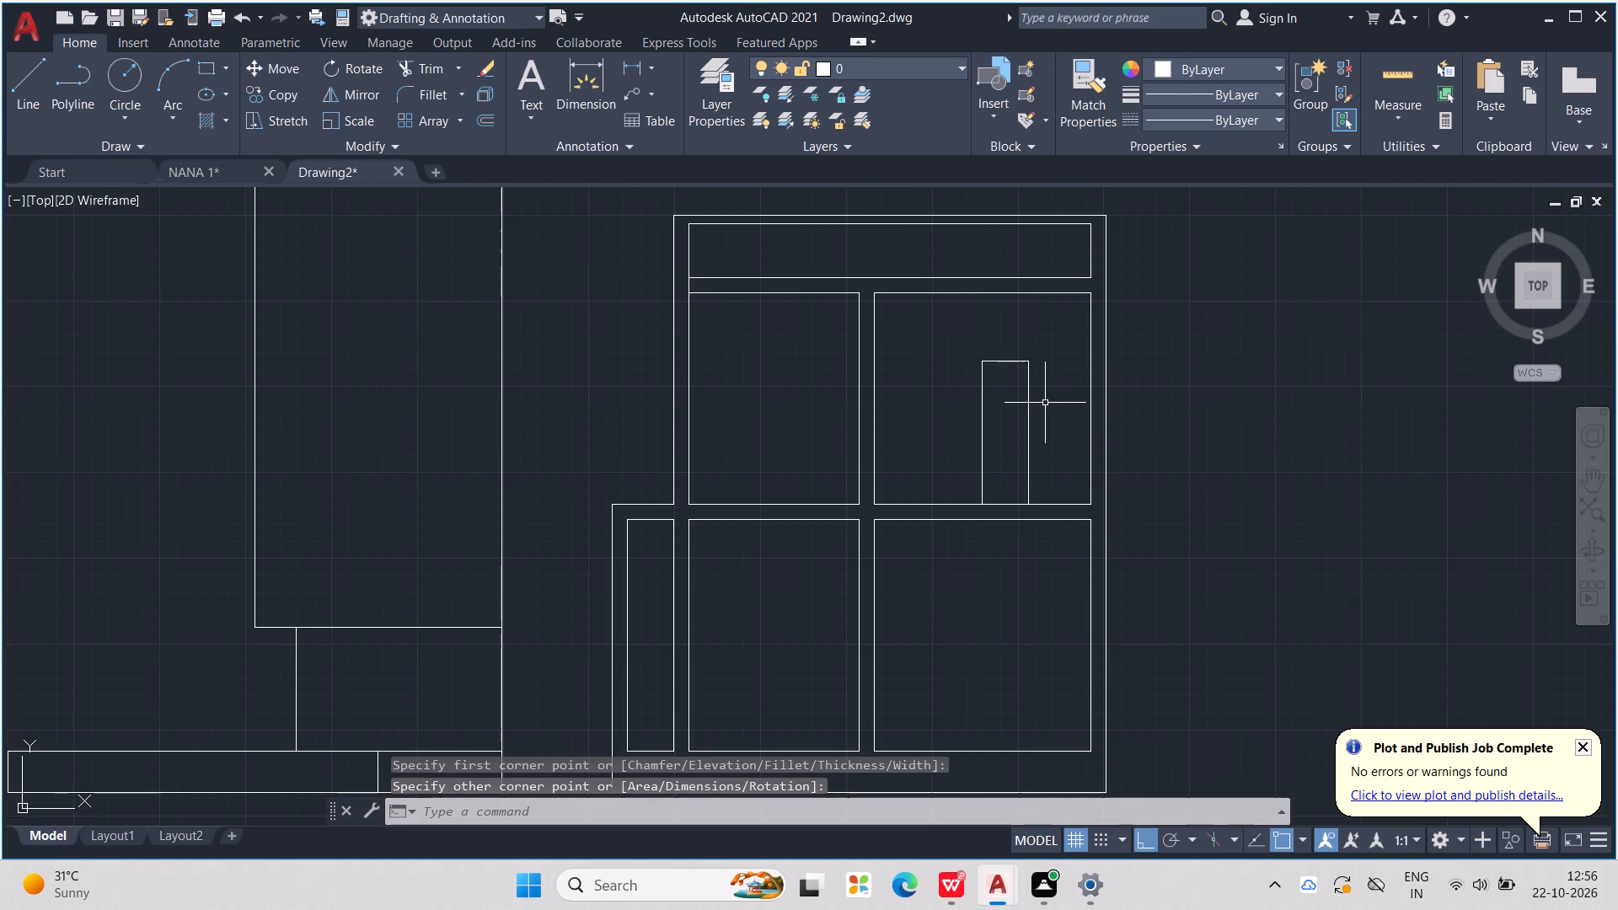
pyautogui.press('Escape')
pyautogui.press('Escape')
# Copy the door rectangle to the clipboard and paste a copy in the empty space east of the section.
pyautogui.click(983, 364)
pyautogui.hotkey('ctrl', 'c')
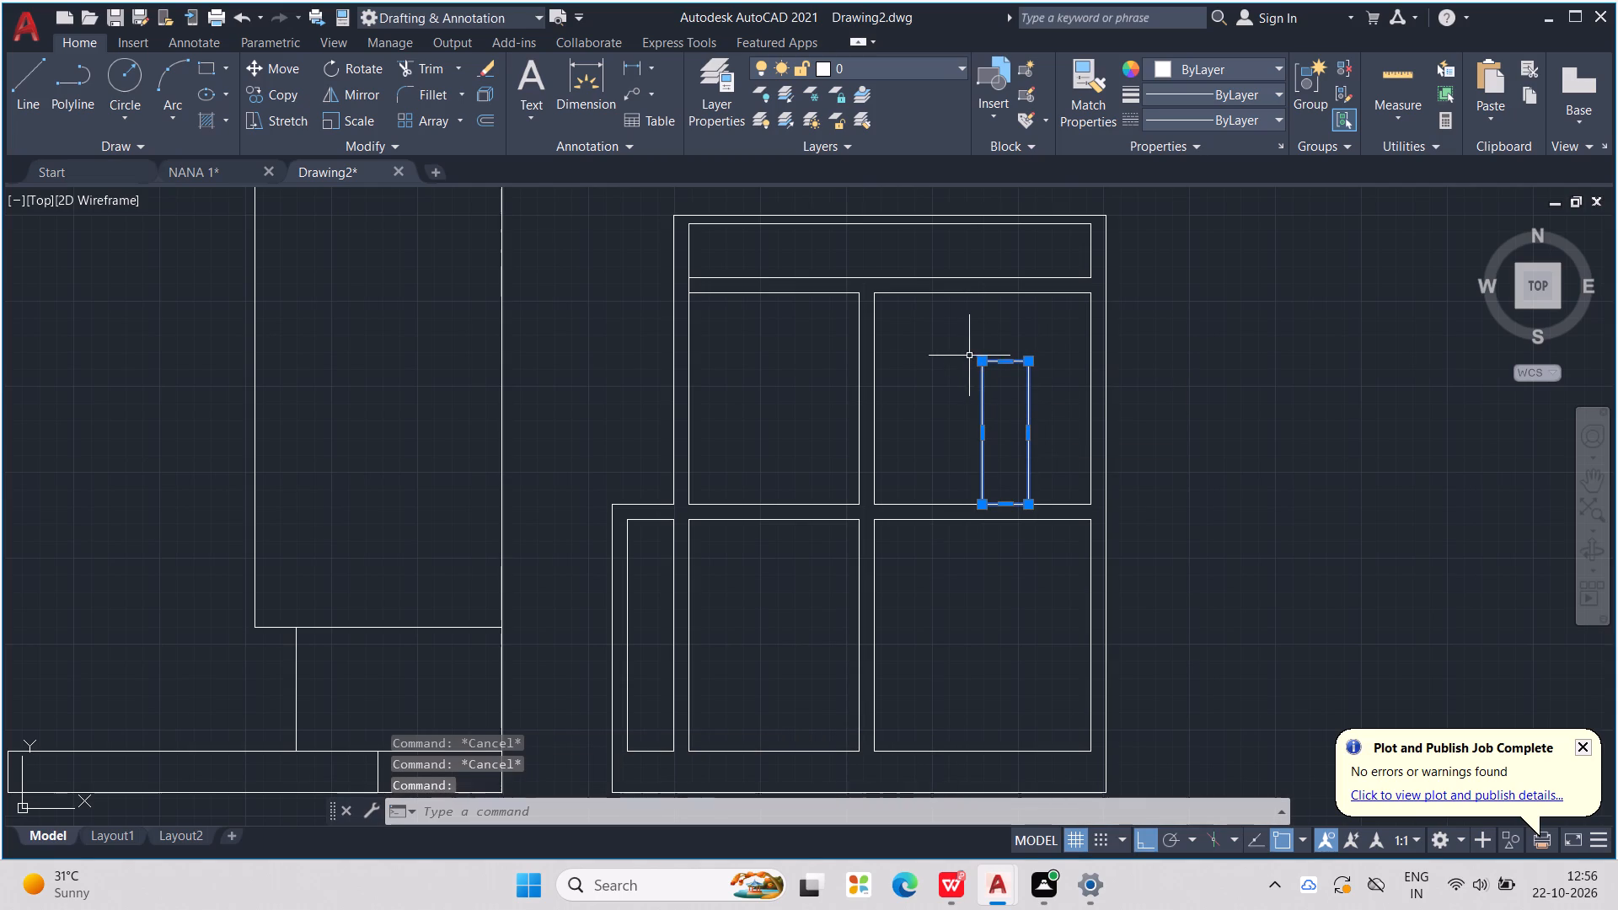
pyautogui.hotkey('ctrl', 'v')
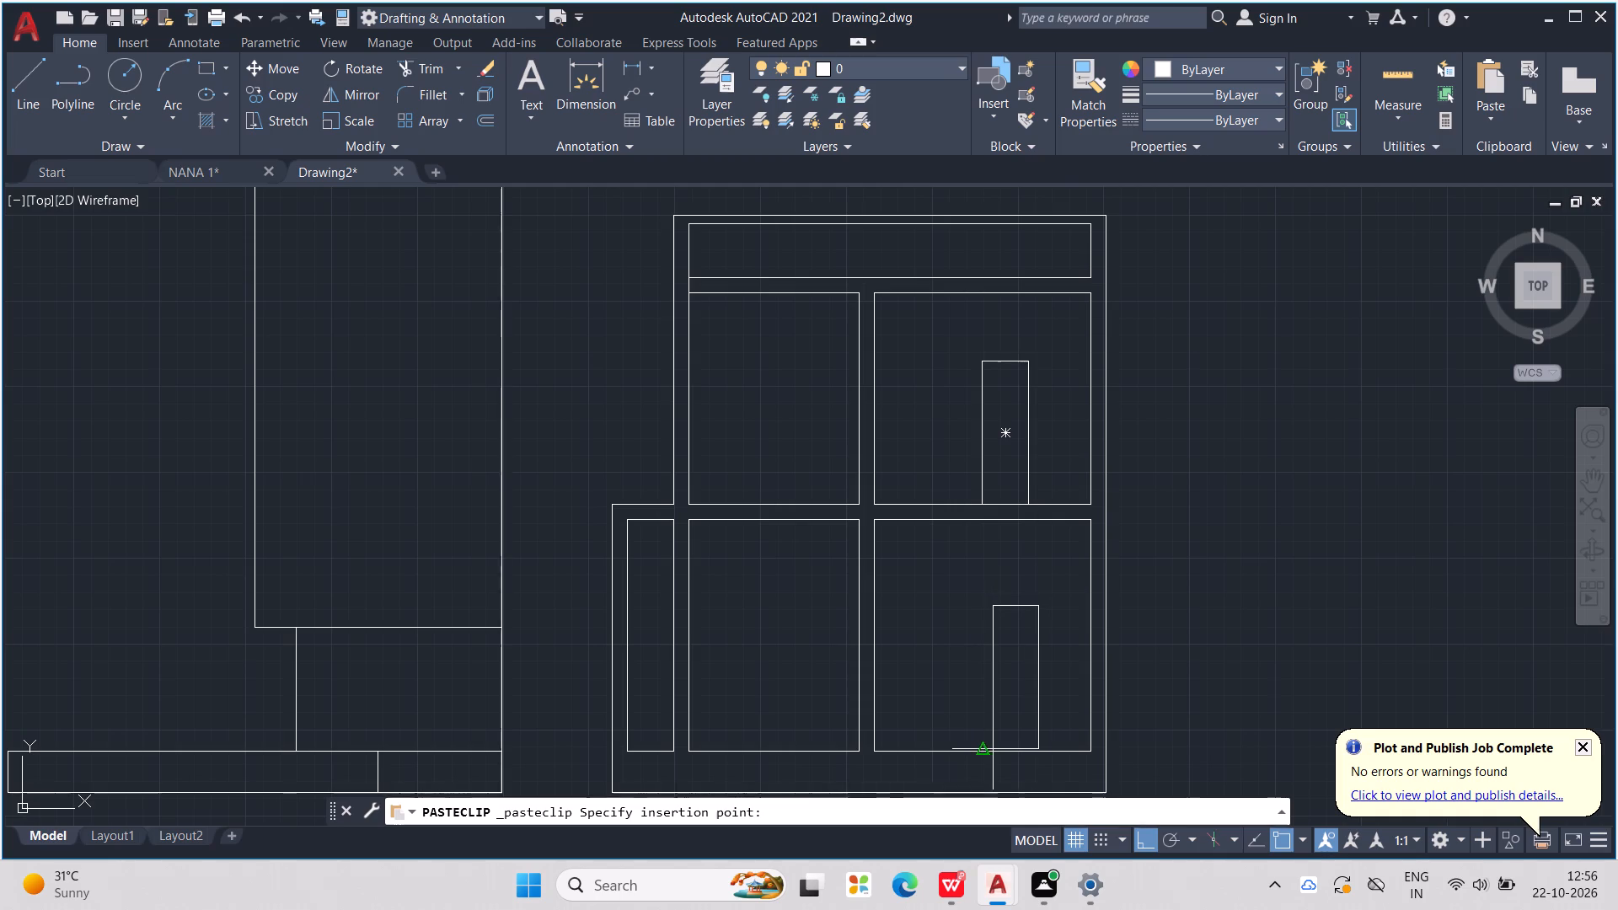
pyautogui.click(1201, 533)
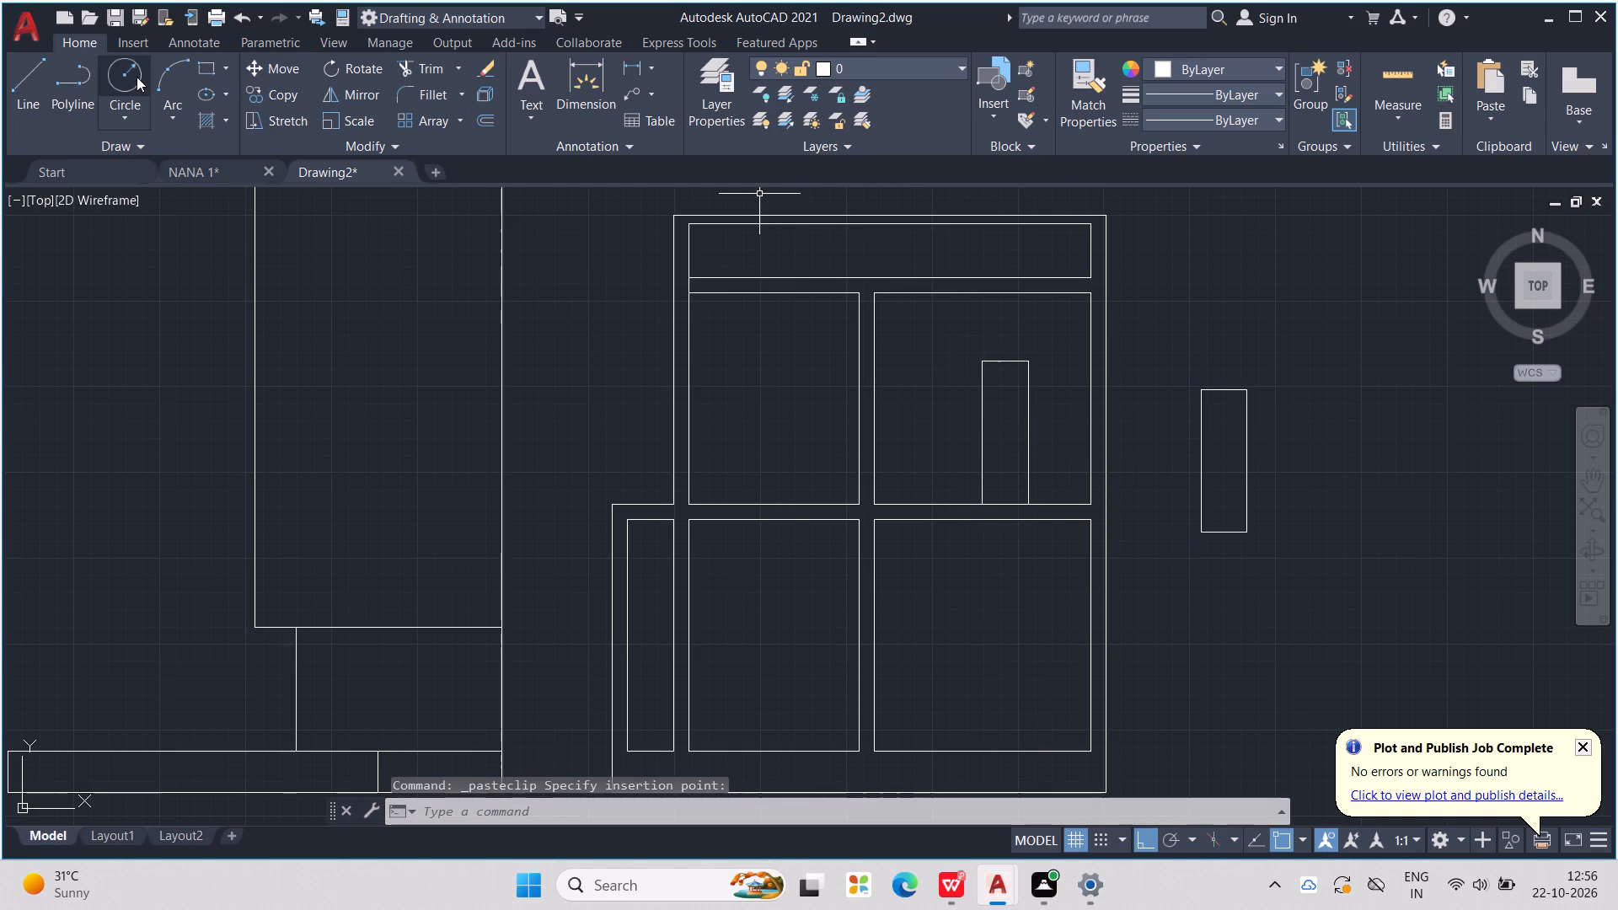
# Draw a vertical guide line from the upper door's bottom west corner down to the lower floor line.
pyautogui.click(28, 88)
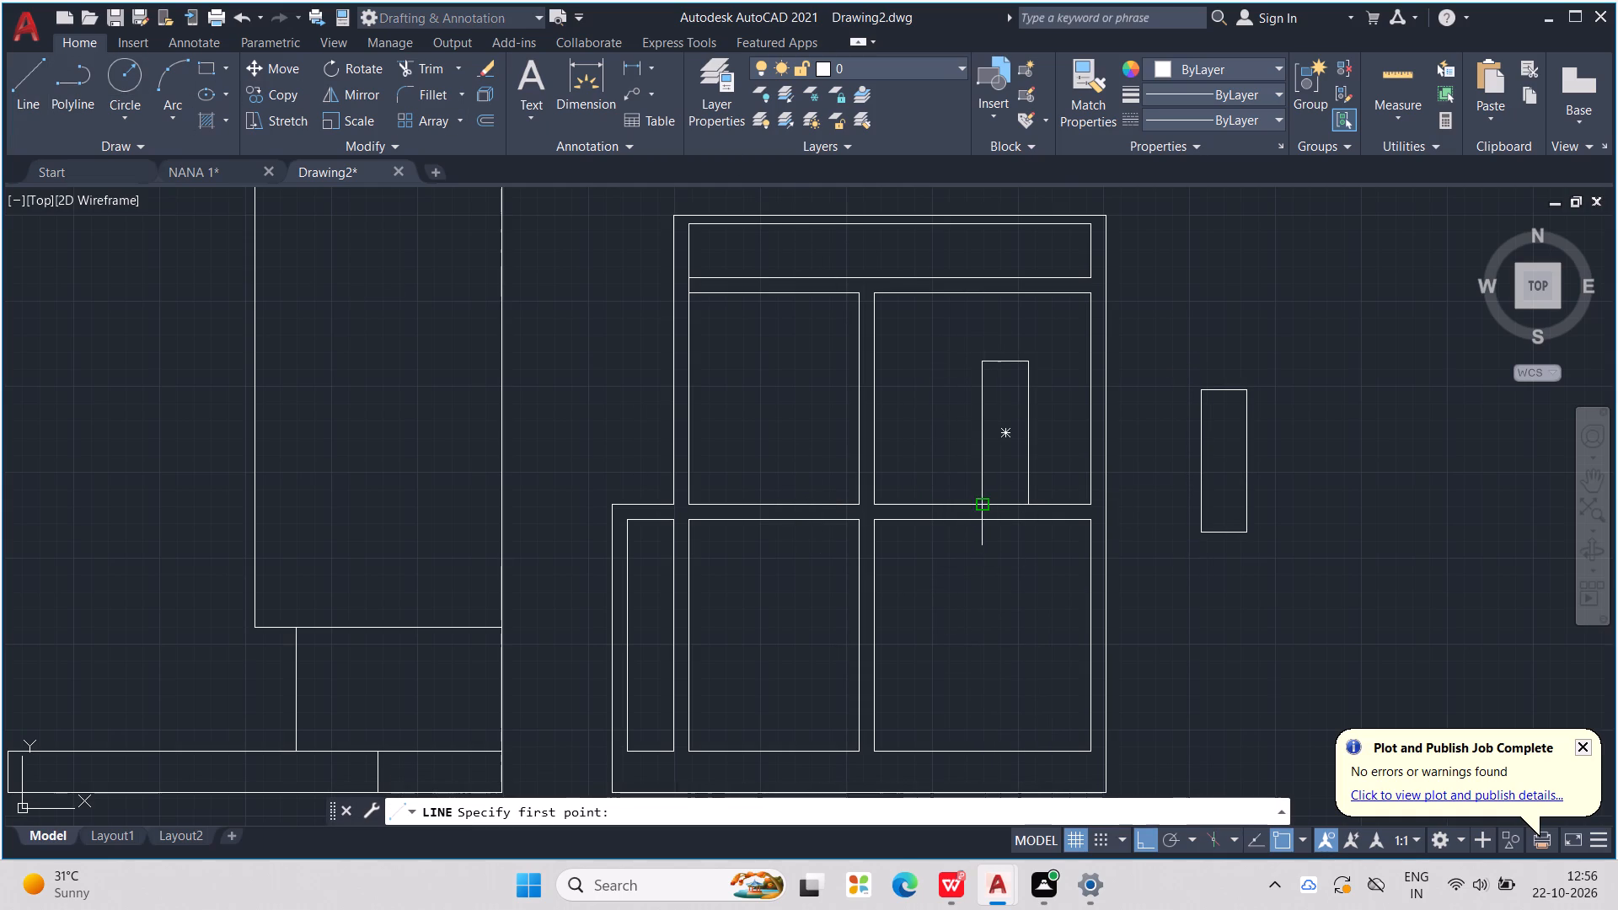
pyautogui.click(983, 500)
pyautogui.moveTo(1007, 710); pyautogui.dragTo(985, 597, button='middle')
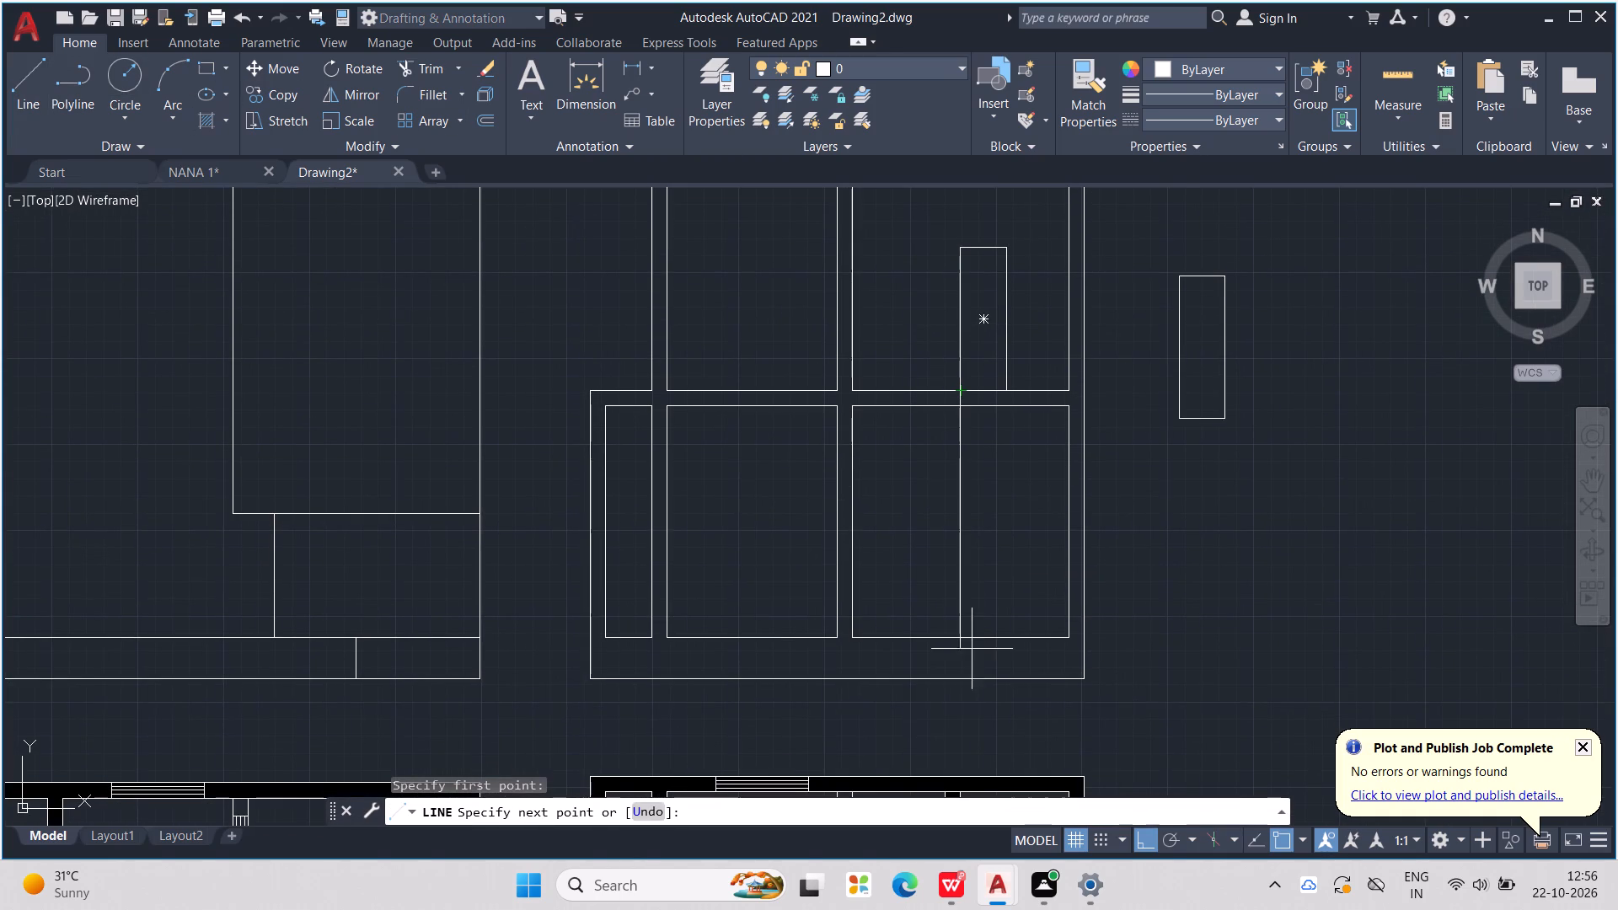
pyautogui.click(962, 634)
pyautogui.press('Escape')
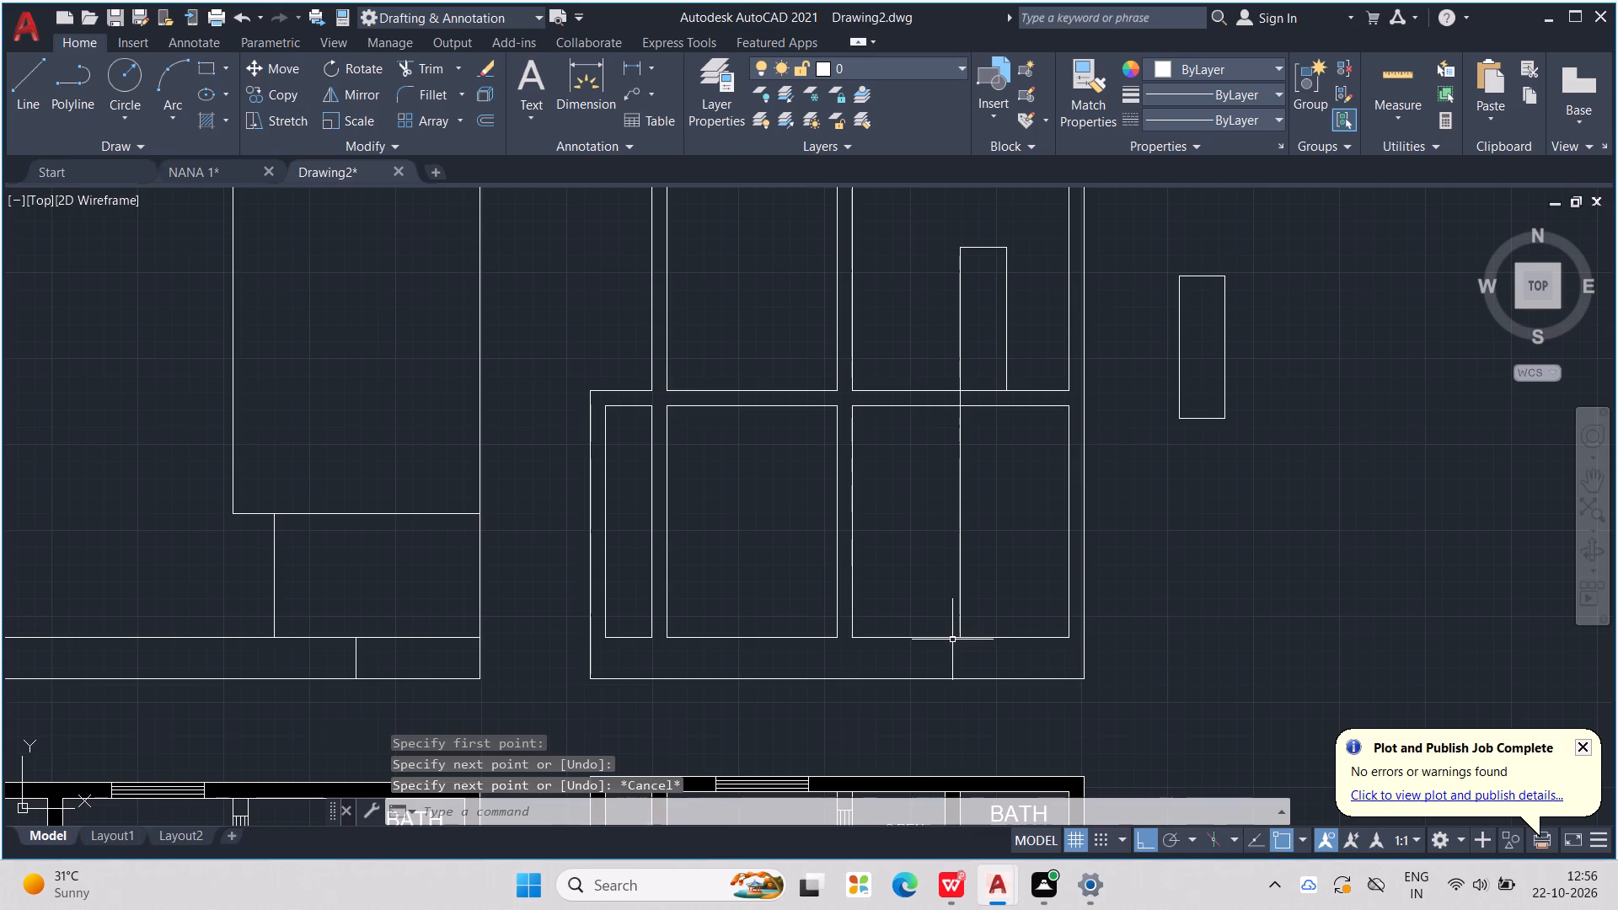
# Paste the copied door rectangle on the lower floor line at the bottom end of the vertical guide line.
pyautogui.hotkey('ctrl', 'v')
pyautogui.scroll(2, 962, 666)
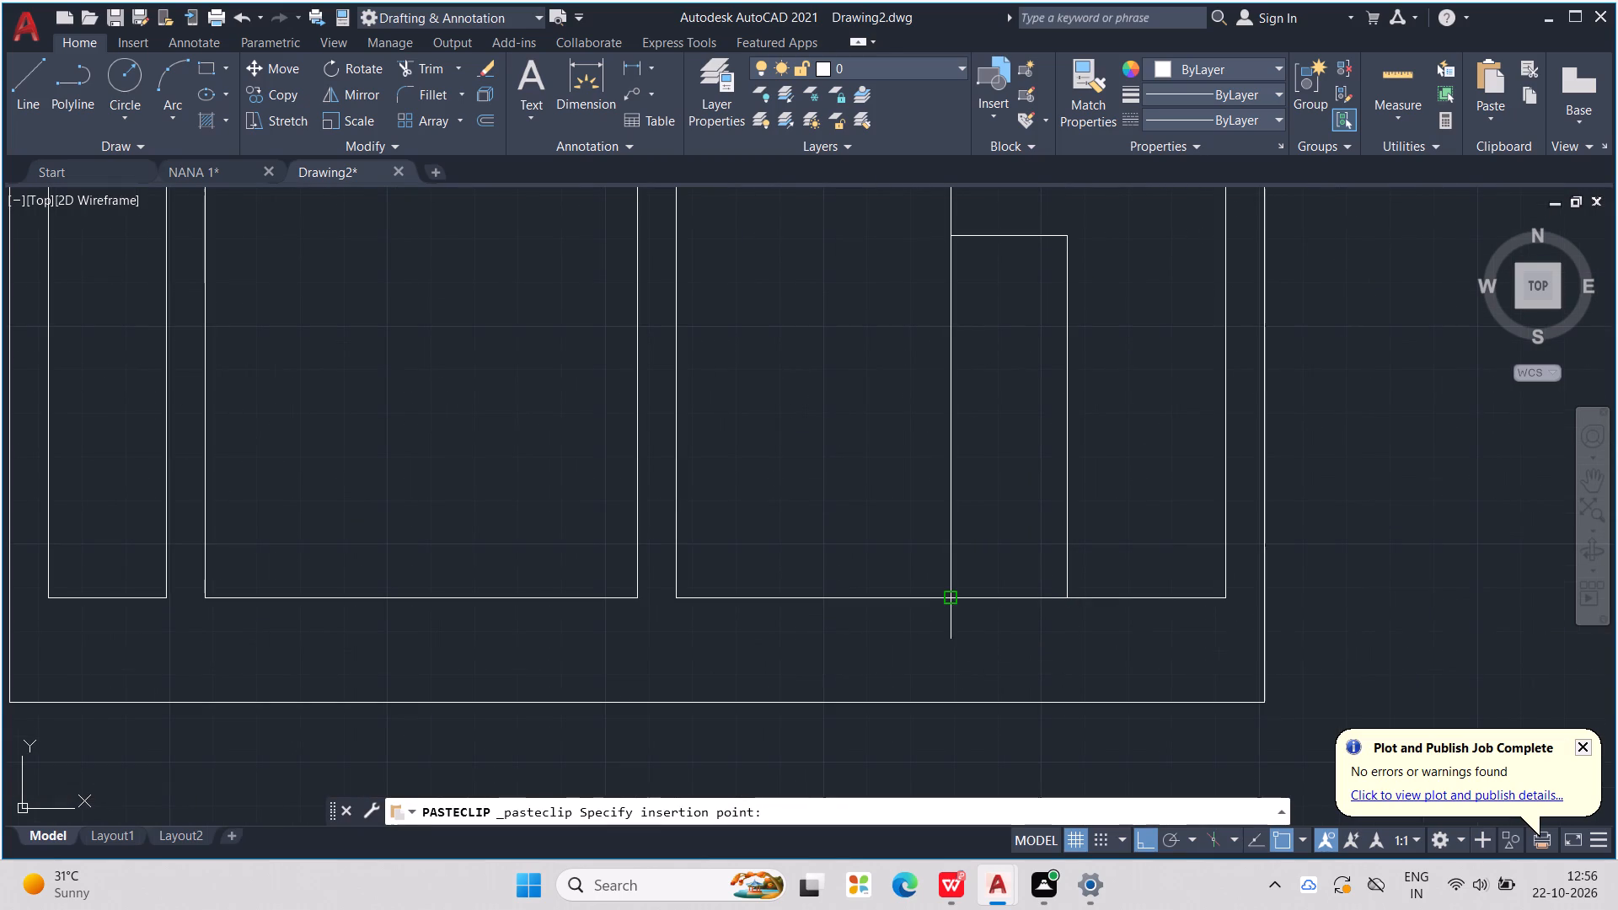
pyautogui.click(954, 594)
pyautogui.press('Escape')
pyautogui.scroll(-2, 959, 597)
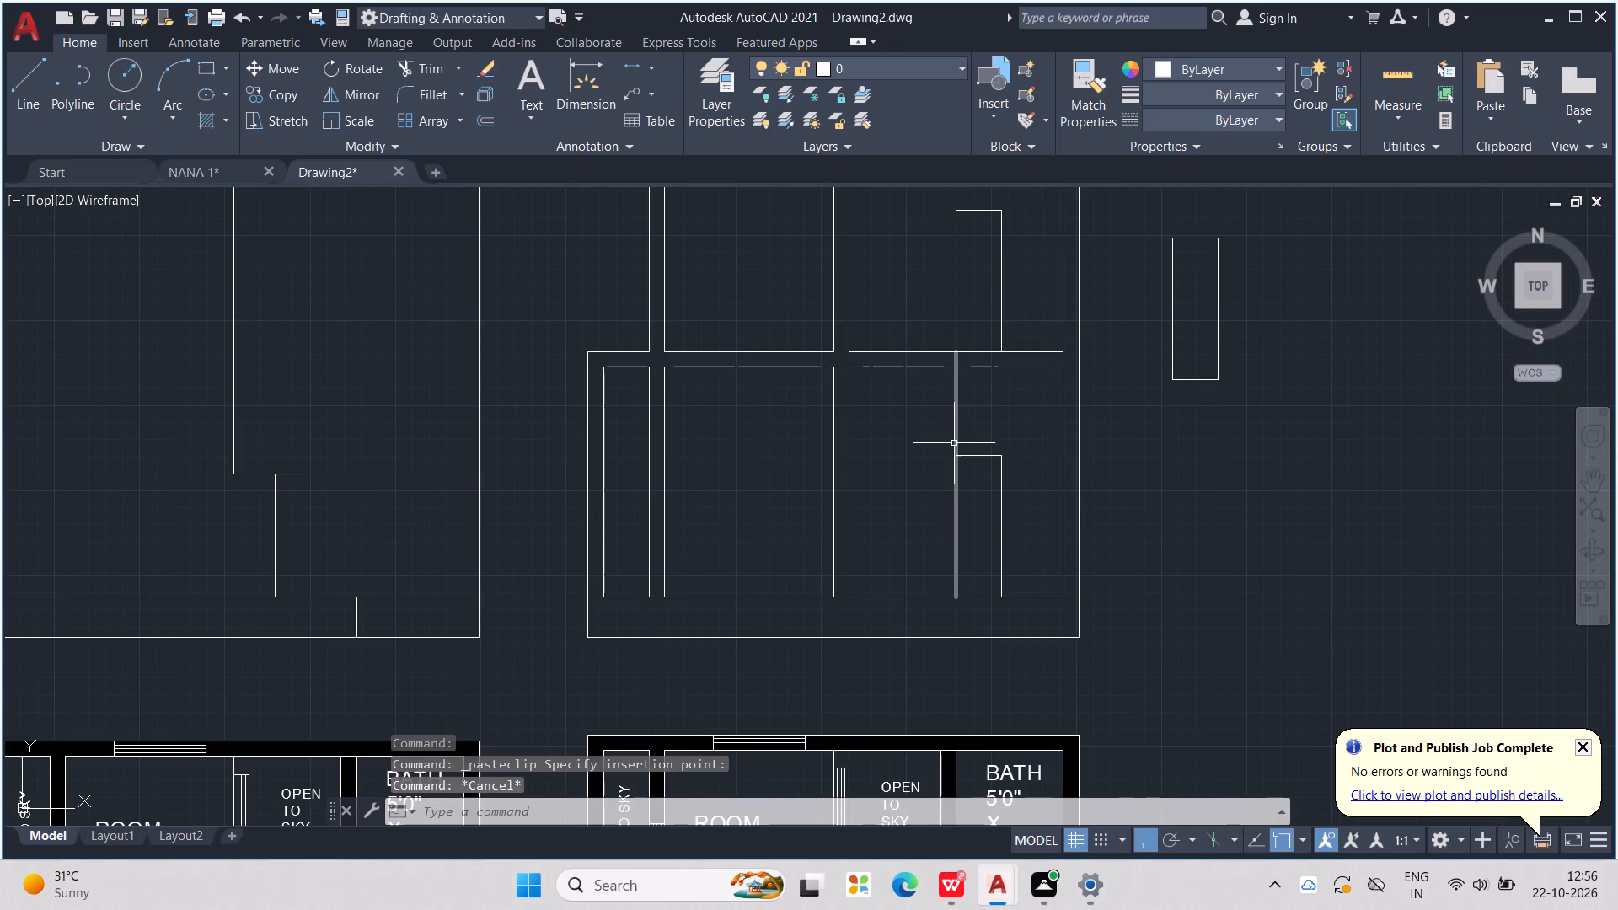
# Erase the vertical guide line between the upper door and the lower floor line.
pyautogui.click(953, 431)
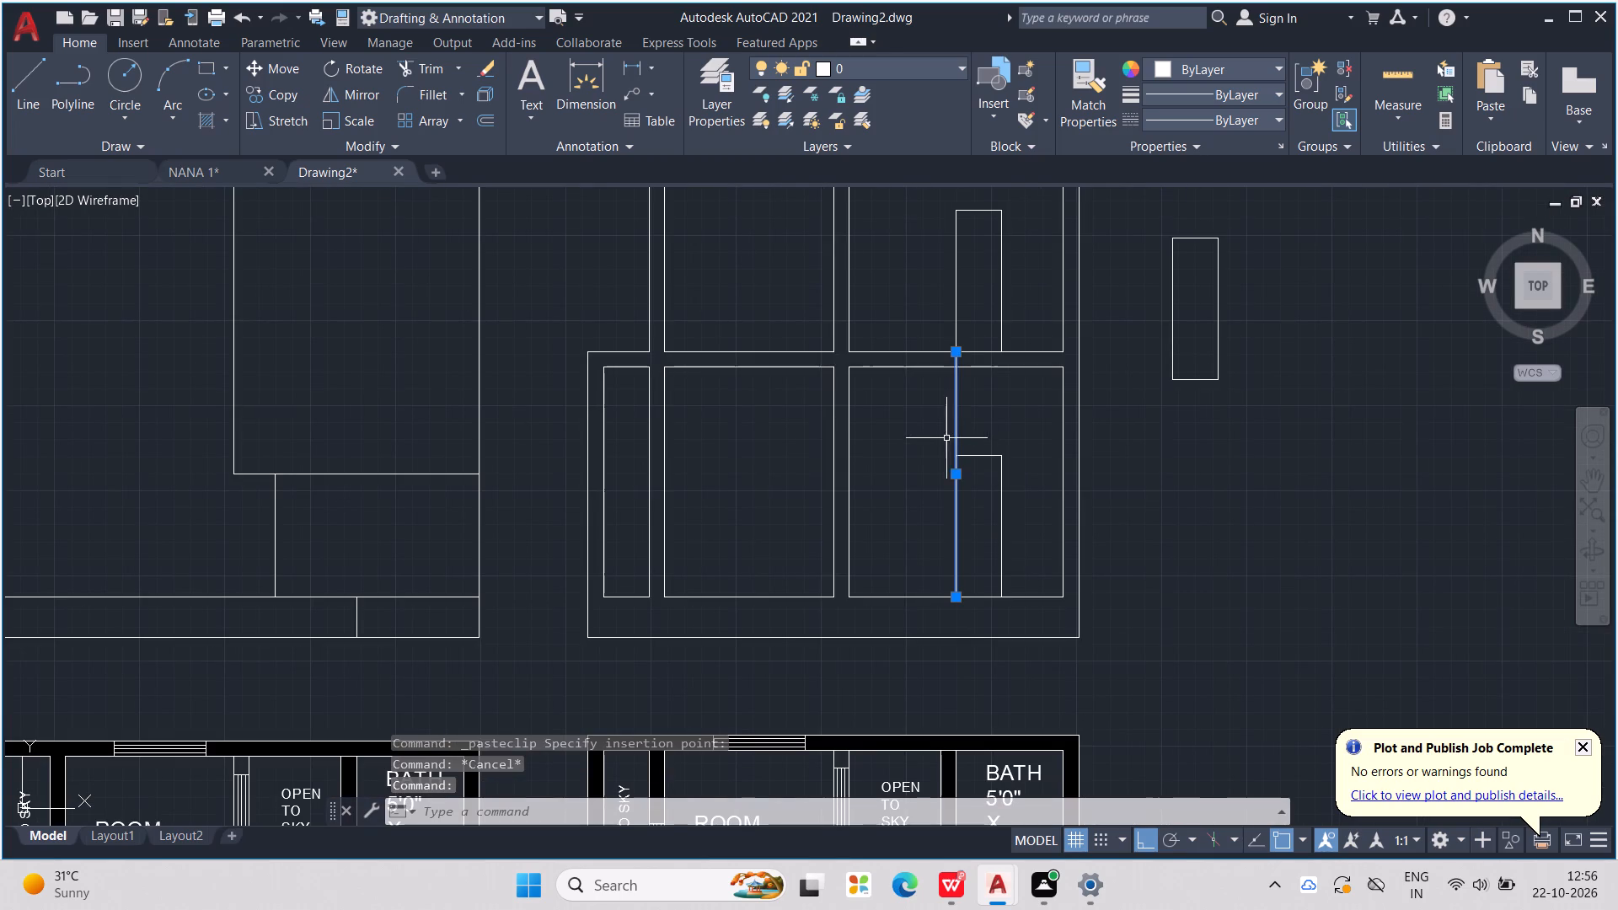
pyautogui.press('Delete')
# Offset the upper and lower door rectangles 1" inward to form their frames.
pyautogui.scroll(-1, 945, 440)
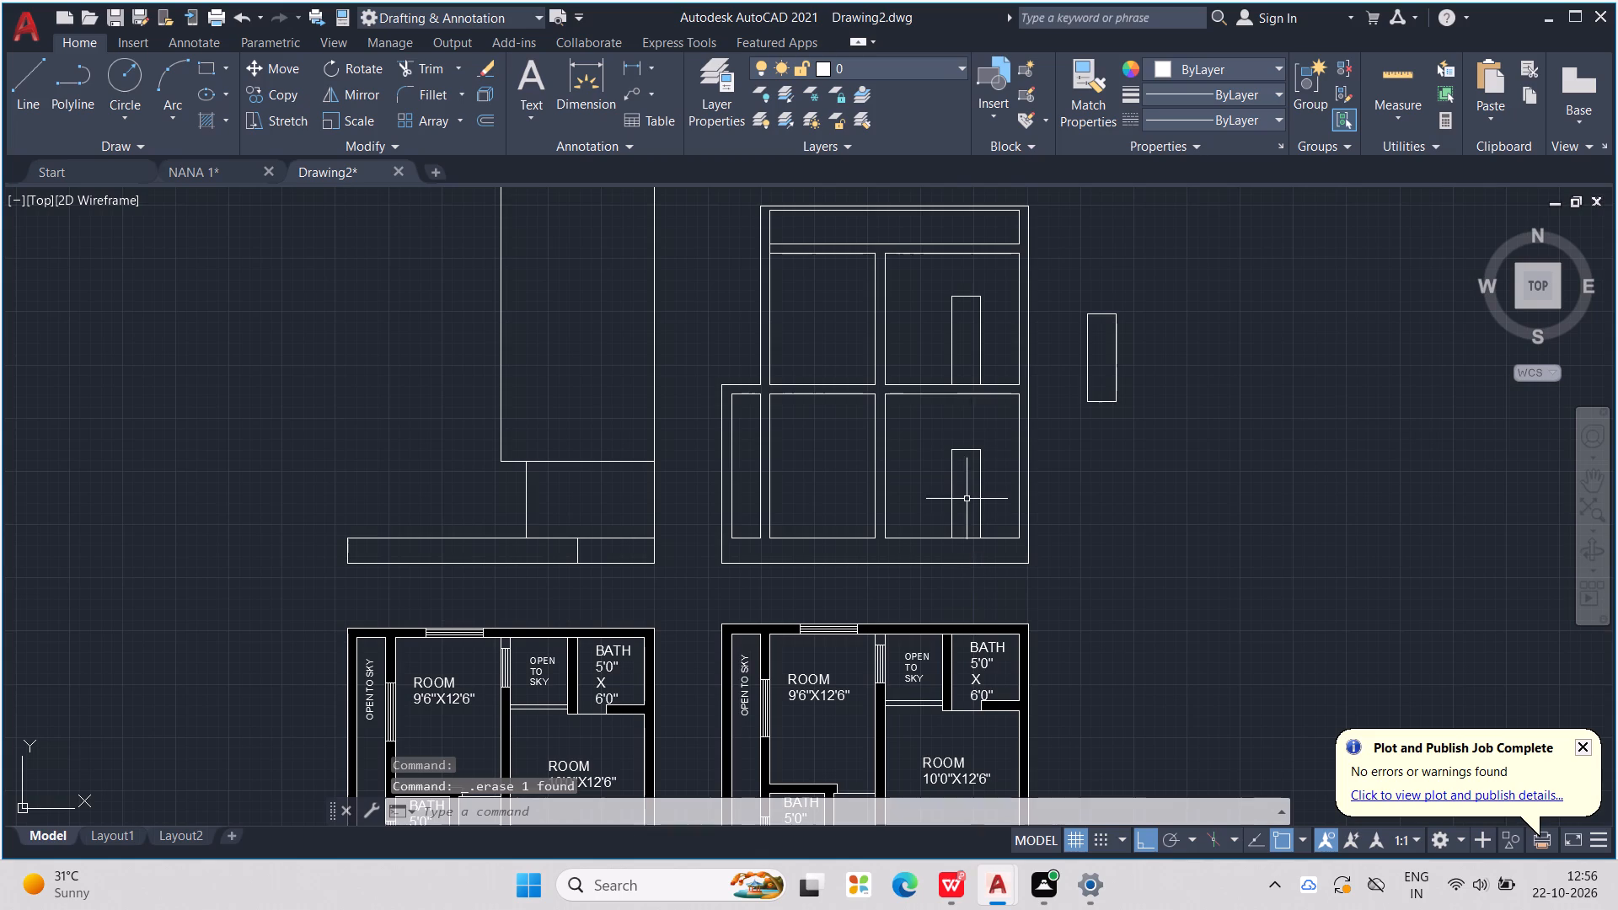
pyautogui.write('OFF')
pyautogui.press('Return')
pyautogui.write('1"')
pyautogui.press('Return')
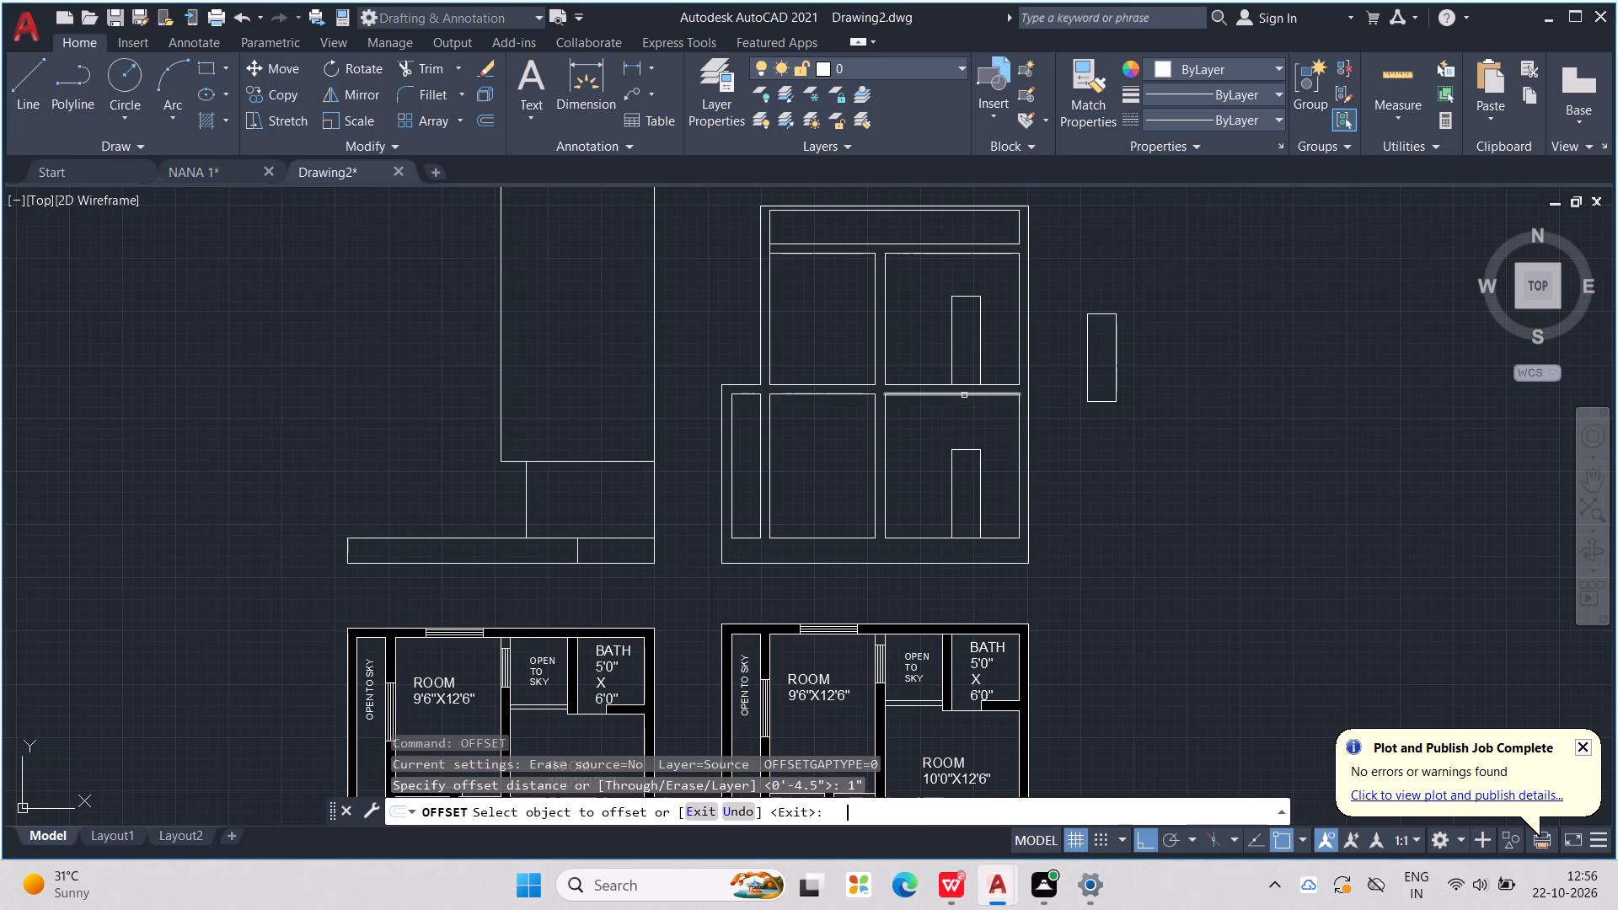
pyautogui.scroll(2, 989, 375)
pyautogui.click(963, 324)
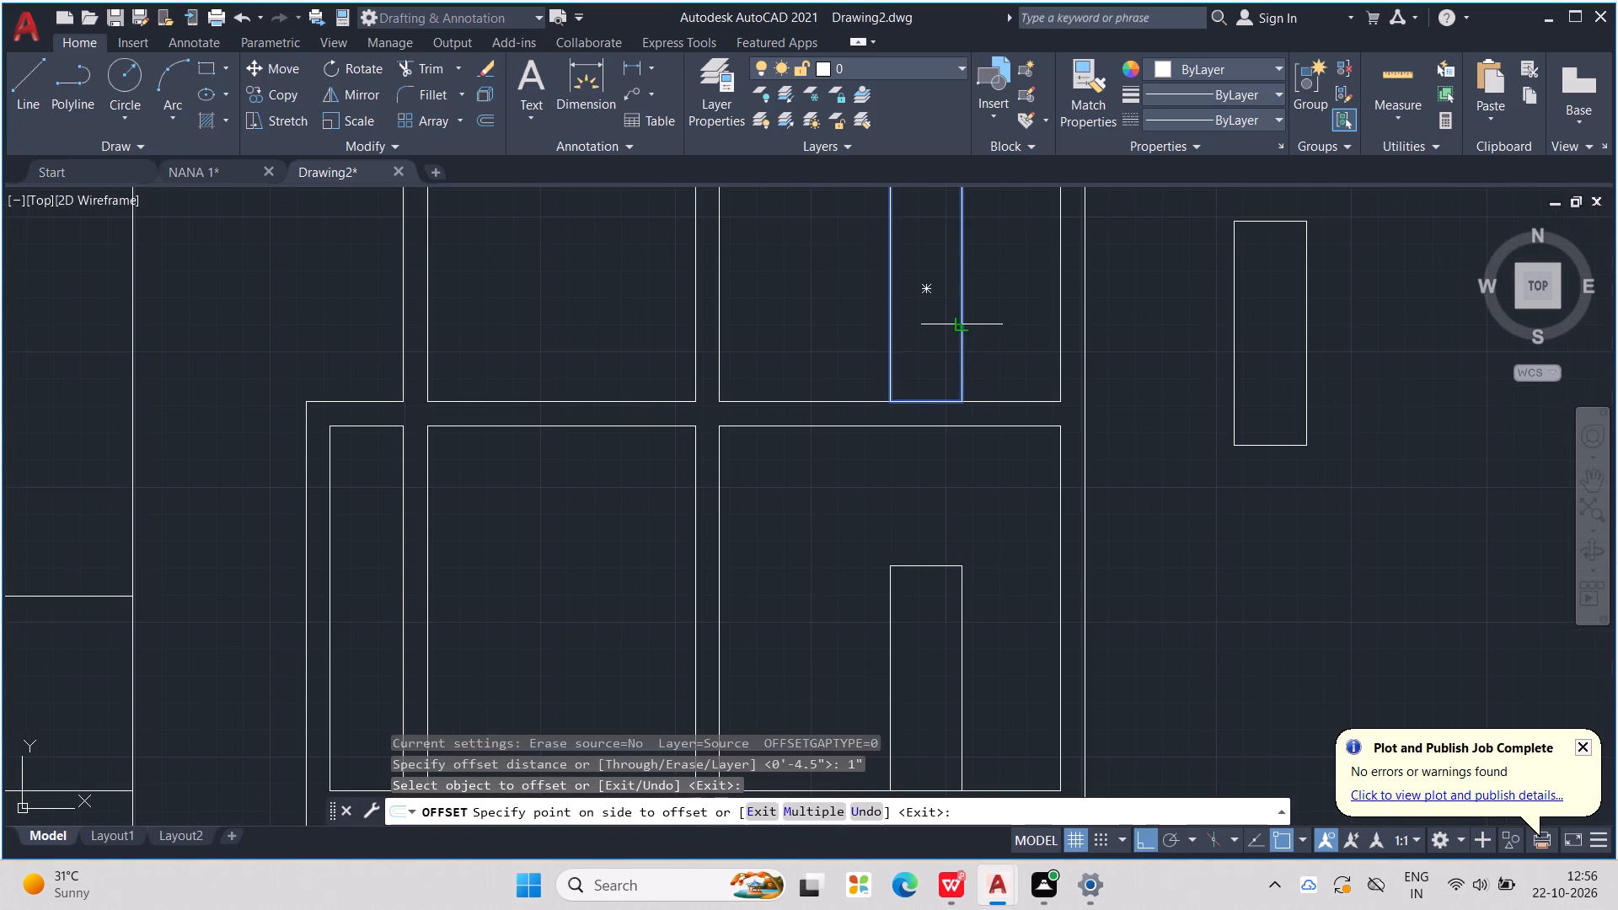
pyautogui.click(935, 338)
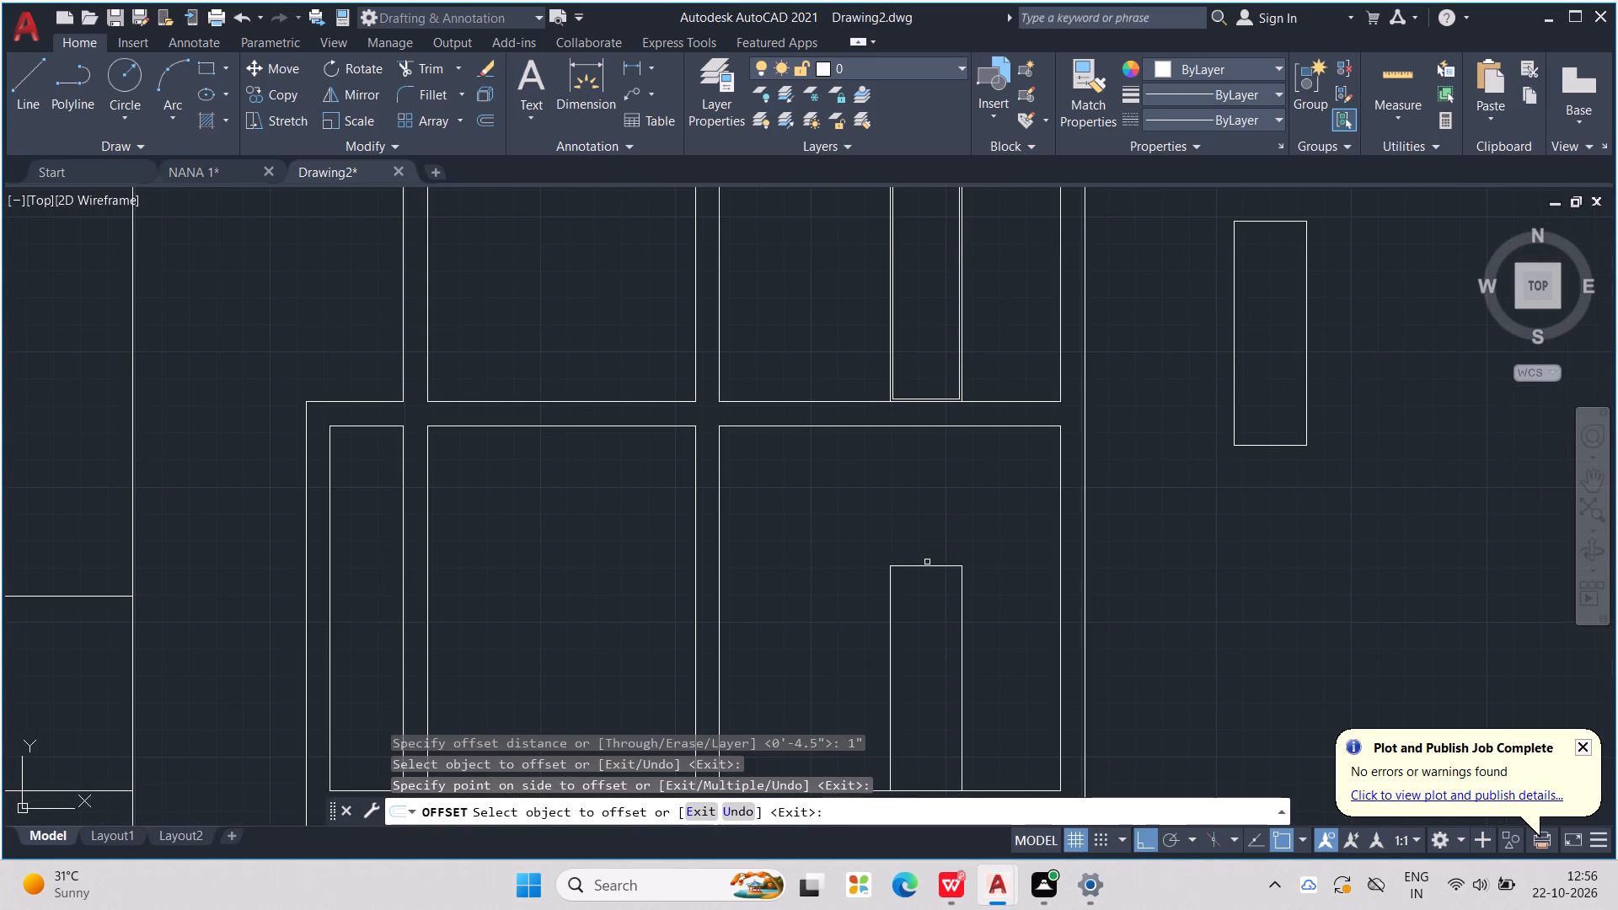
pyautogui.click(927, 568)
pyautogui.click(927, 643)
pyautogui.scroll(-3, 938, 605)
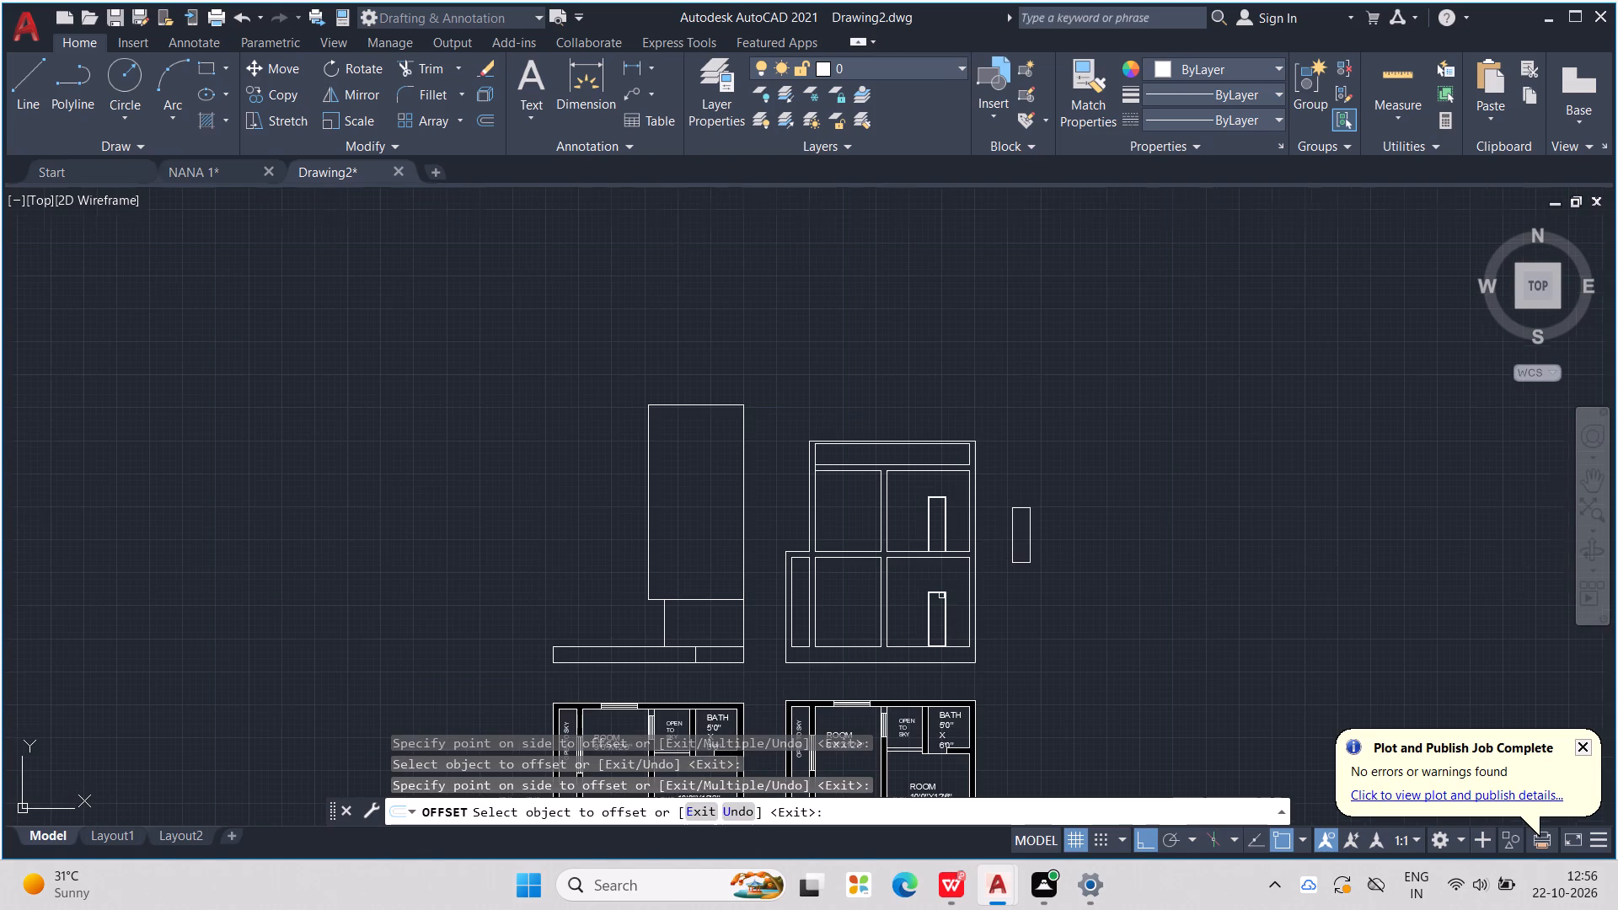
pyautogui.press('Escape')
pyautogui.press('Escape')
pyautogui.press('Escape')
# Erase the stray door rectangle outside the section's east wall.
pyautogui.moveTo(1052, 460); pyautogui.dragTo(1000, 591)
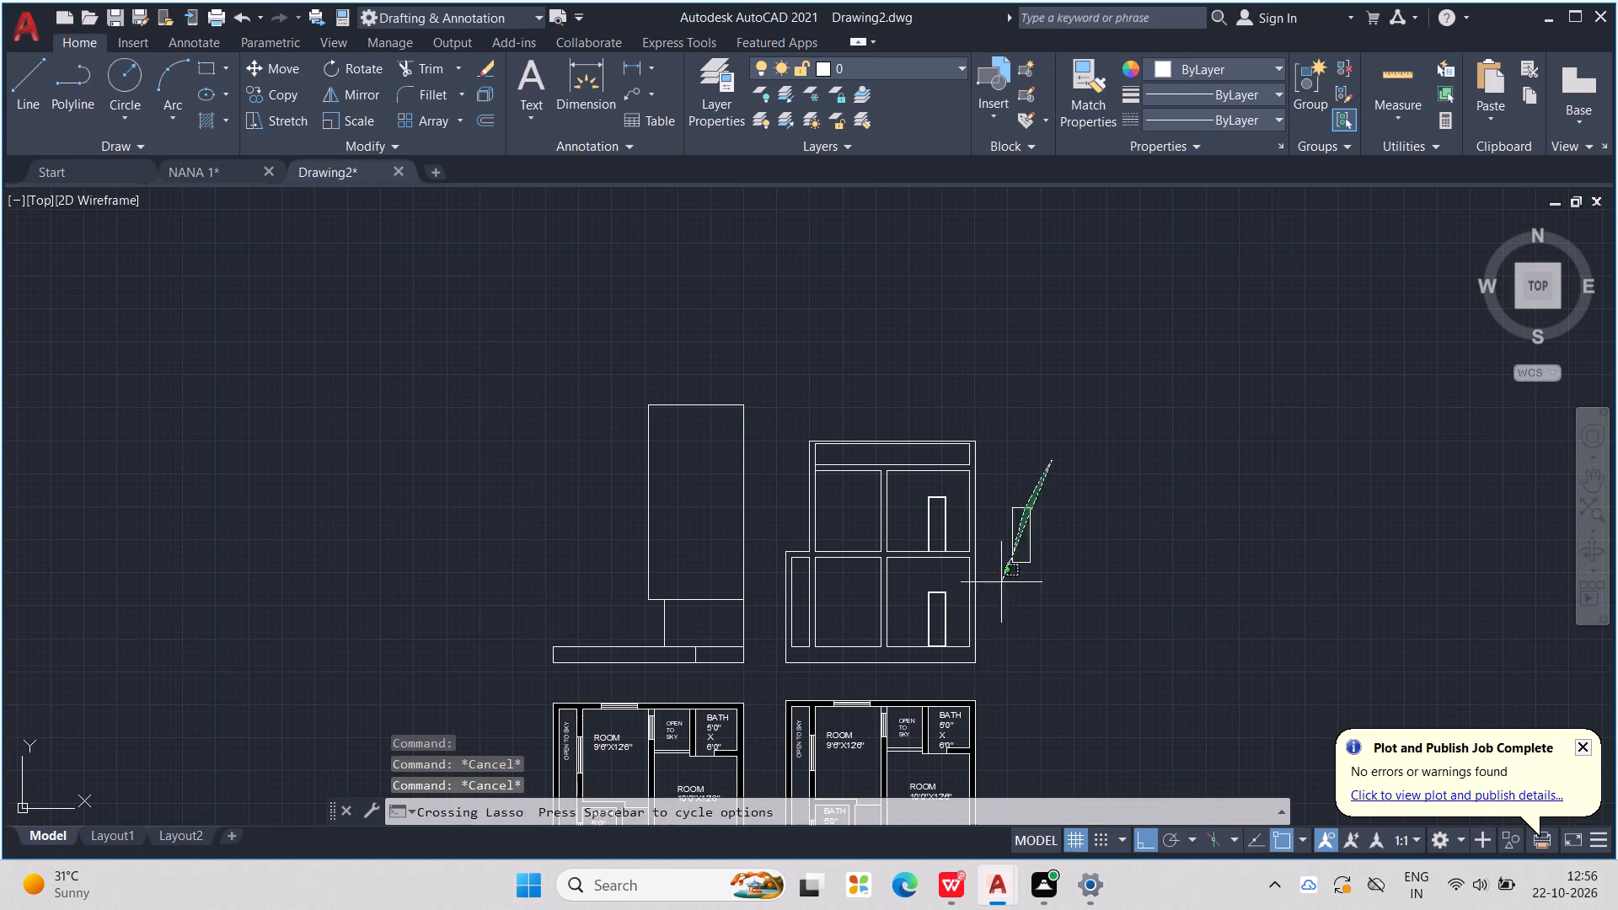
pyautogui.moveTo(1000, 591); pyautogui.dragTo(1001, 603)
pyautogui.press('Delete')
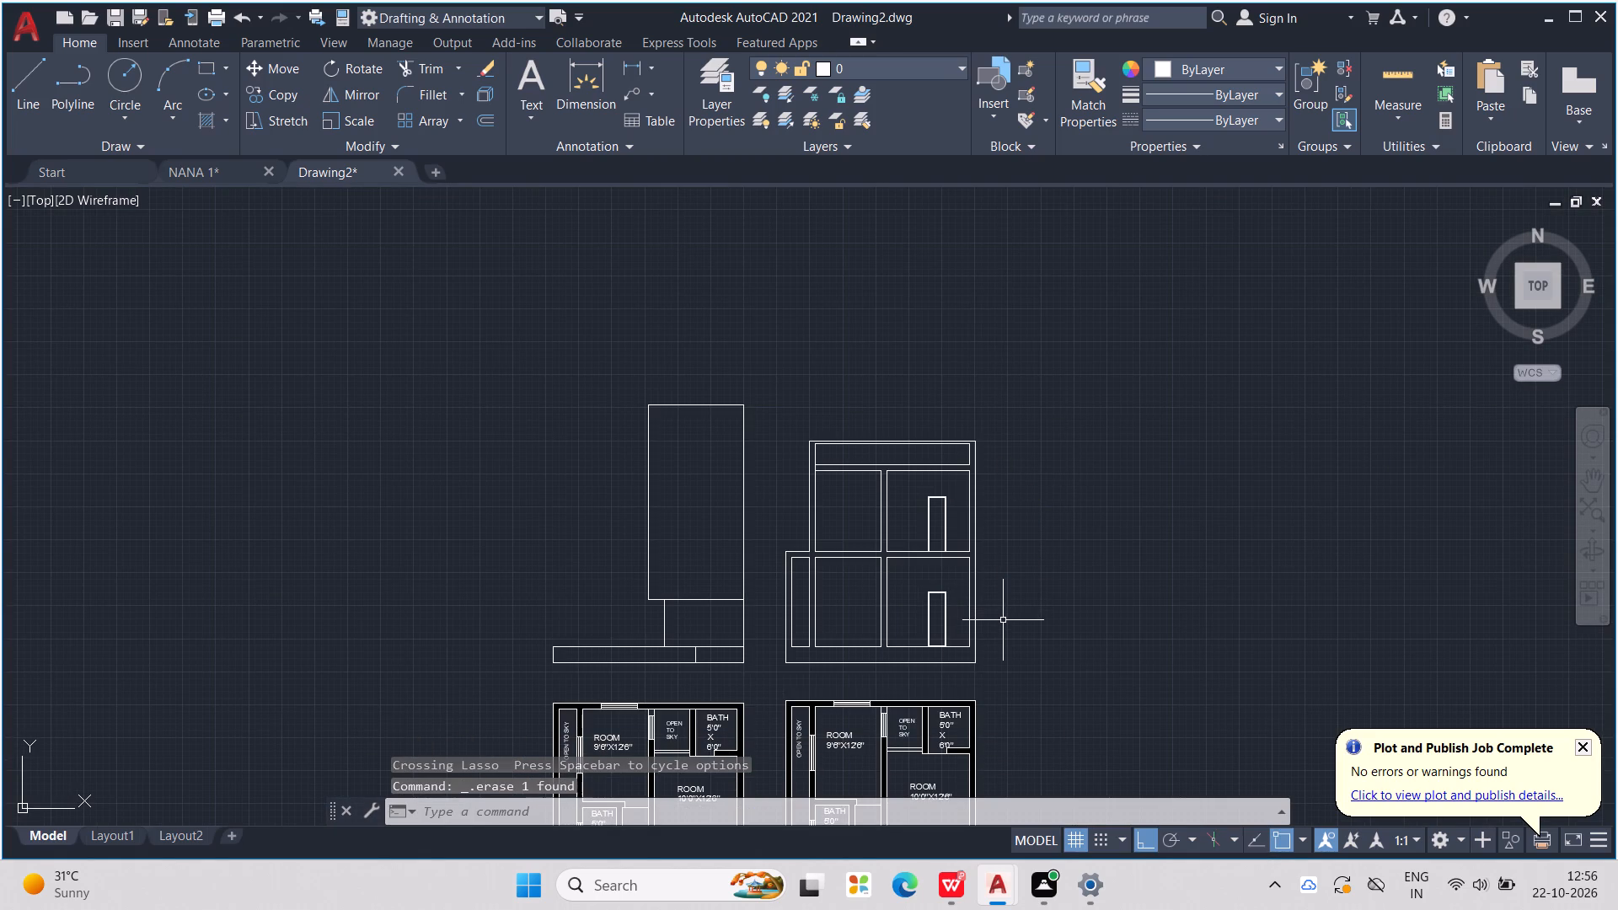
pyautogui.press('Escape')
pyautogui.press('Escape')
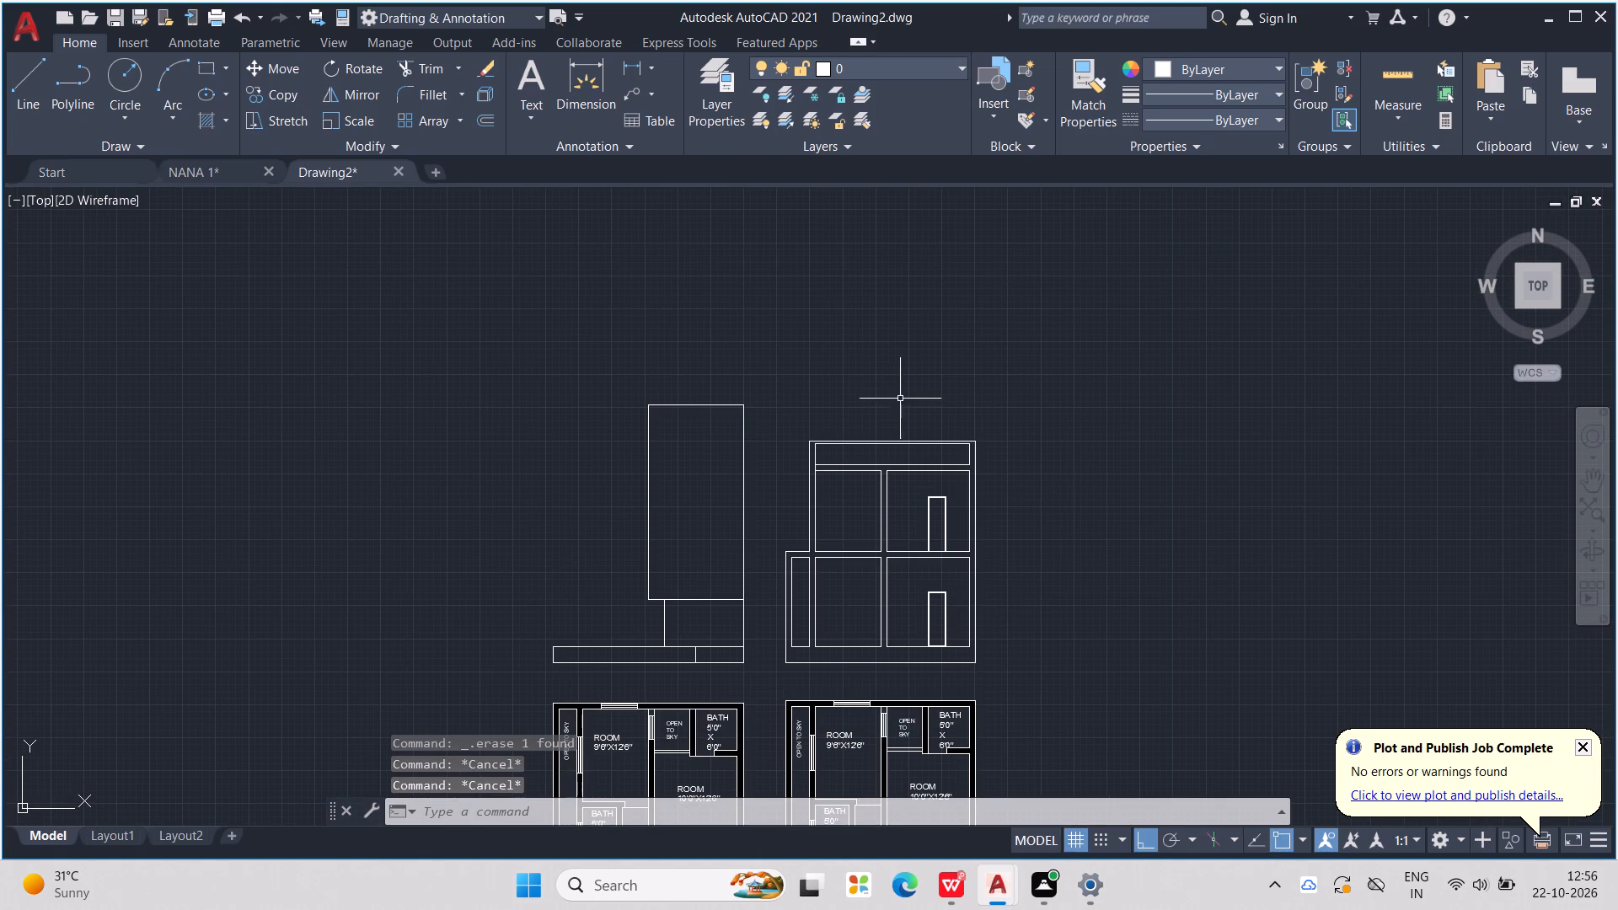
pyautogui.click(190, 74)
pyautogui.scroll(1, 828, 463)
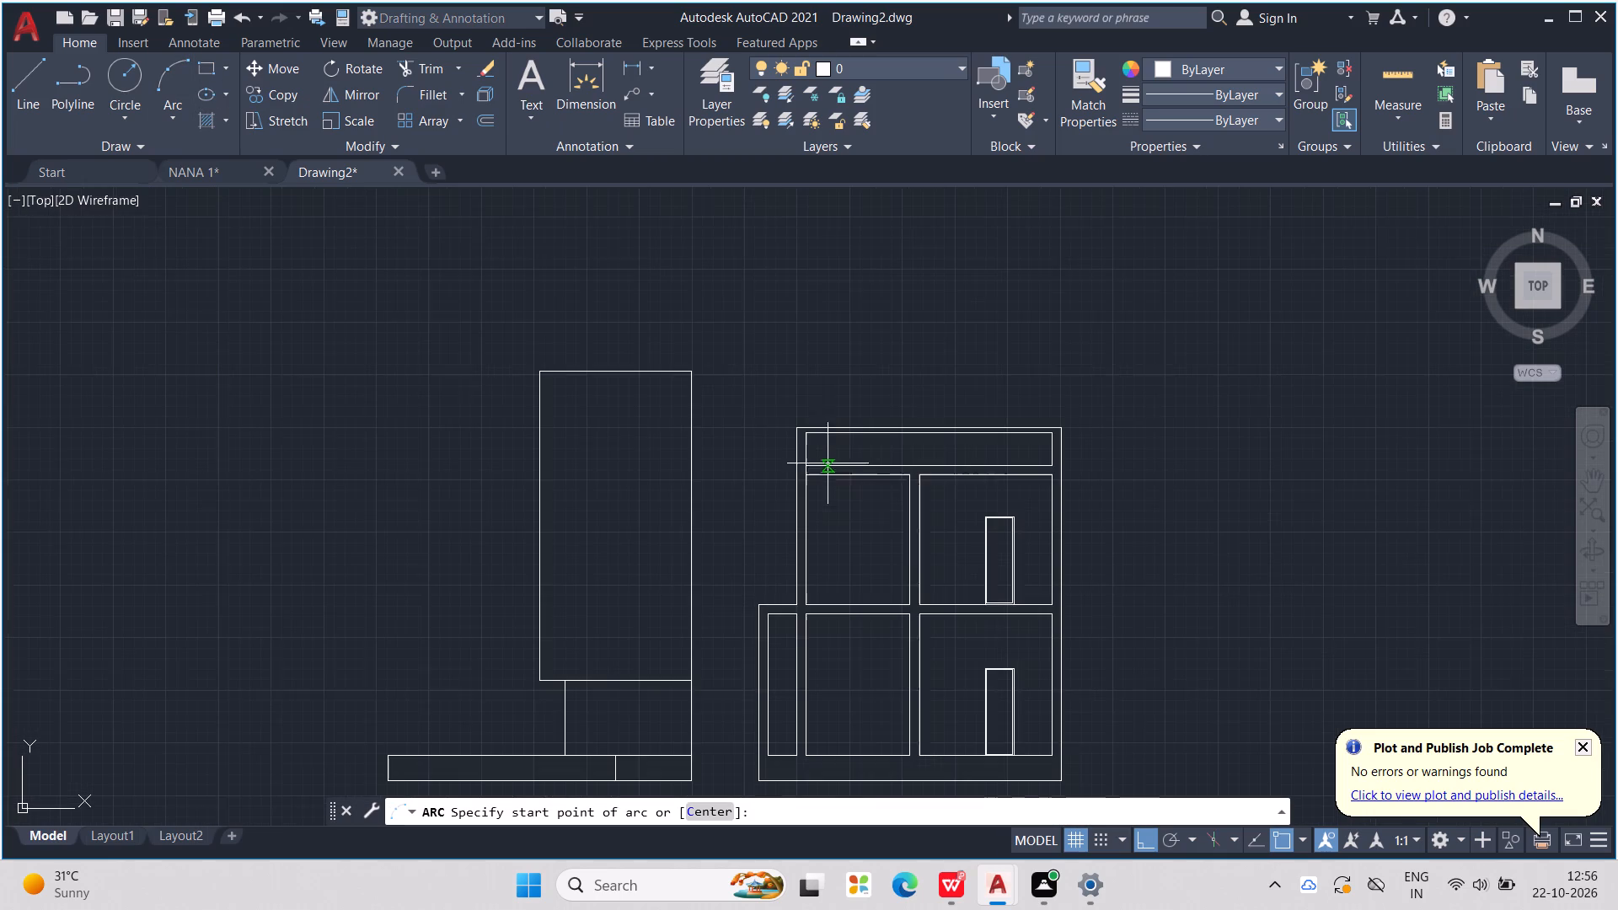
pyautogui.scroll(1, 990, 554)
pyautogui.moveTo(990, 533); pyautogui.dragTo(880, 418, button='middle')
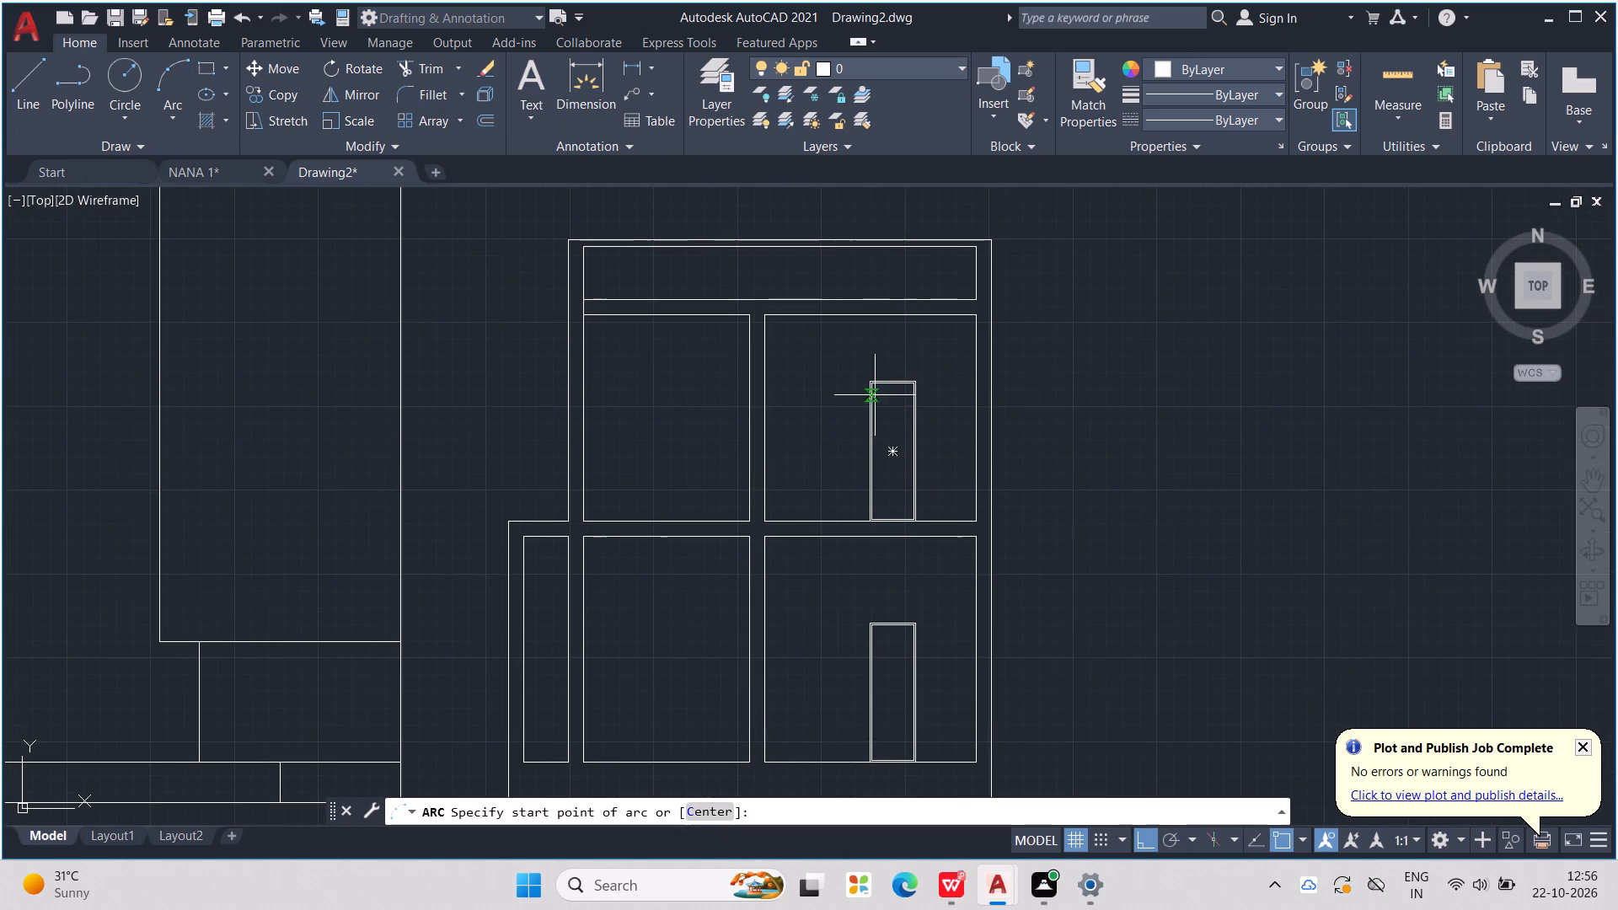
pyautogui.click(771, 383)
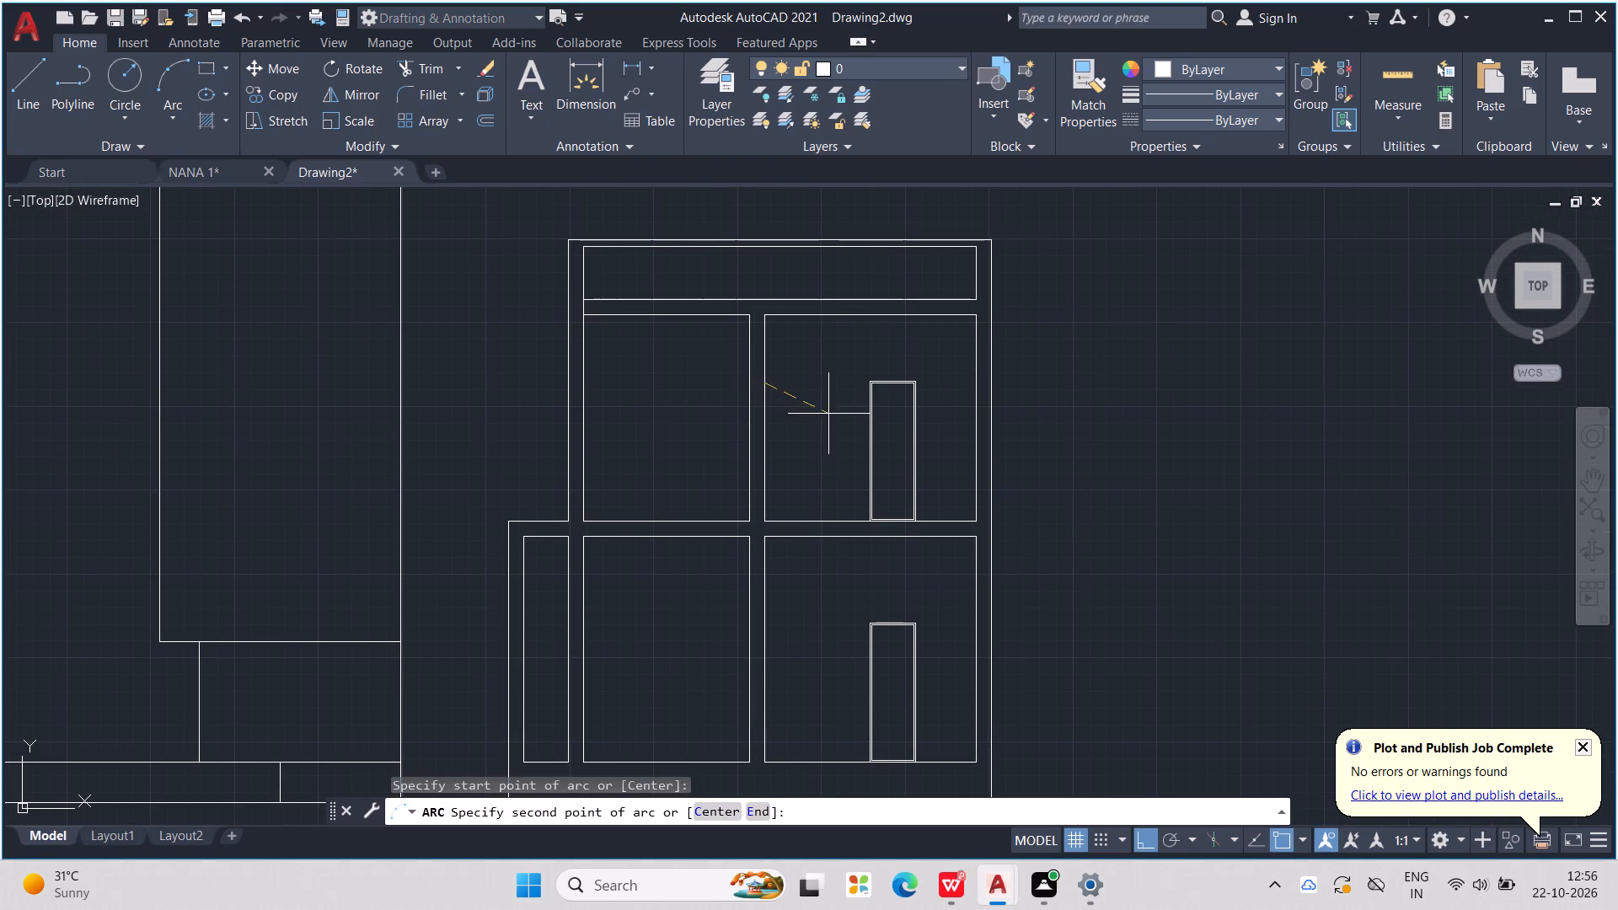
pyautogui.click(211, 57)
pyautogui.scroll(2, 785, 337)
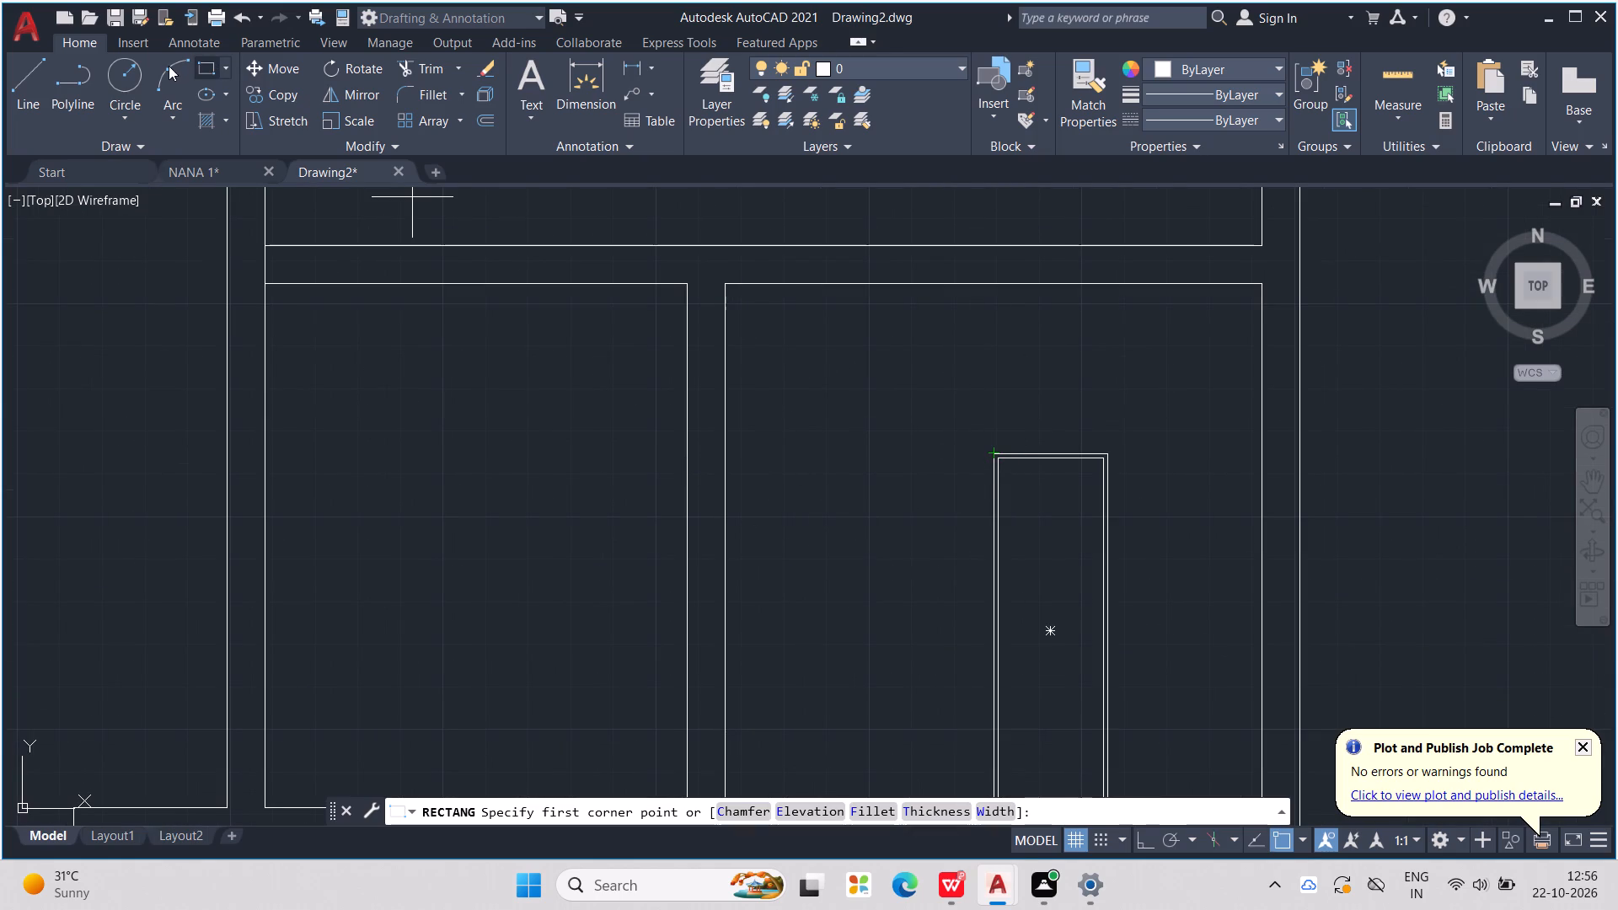
# Draw a horizontal guide line from the upper door's top west corner to the interior wall's east face.
pyautogui.click(28, 67)
pyautogui.scroll(1, 1180, 429)
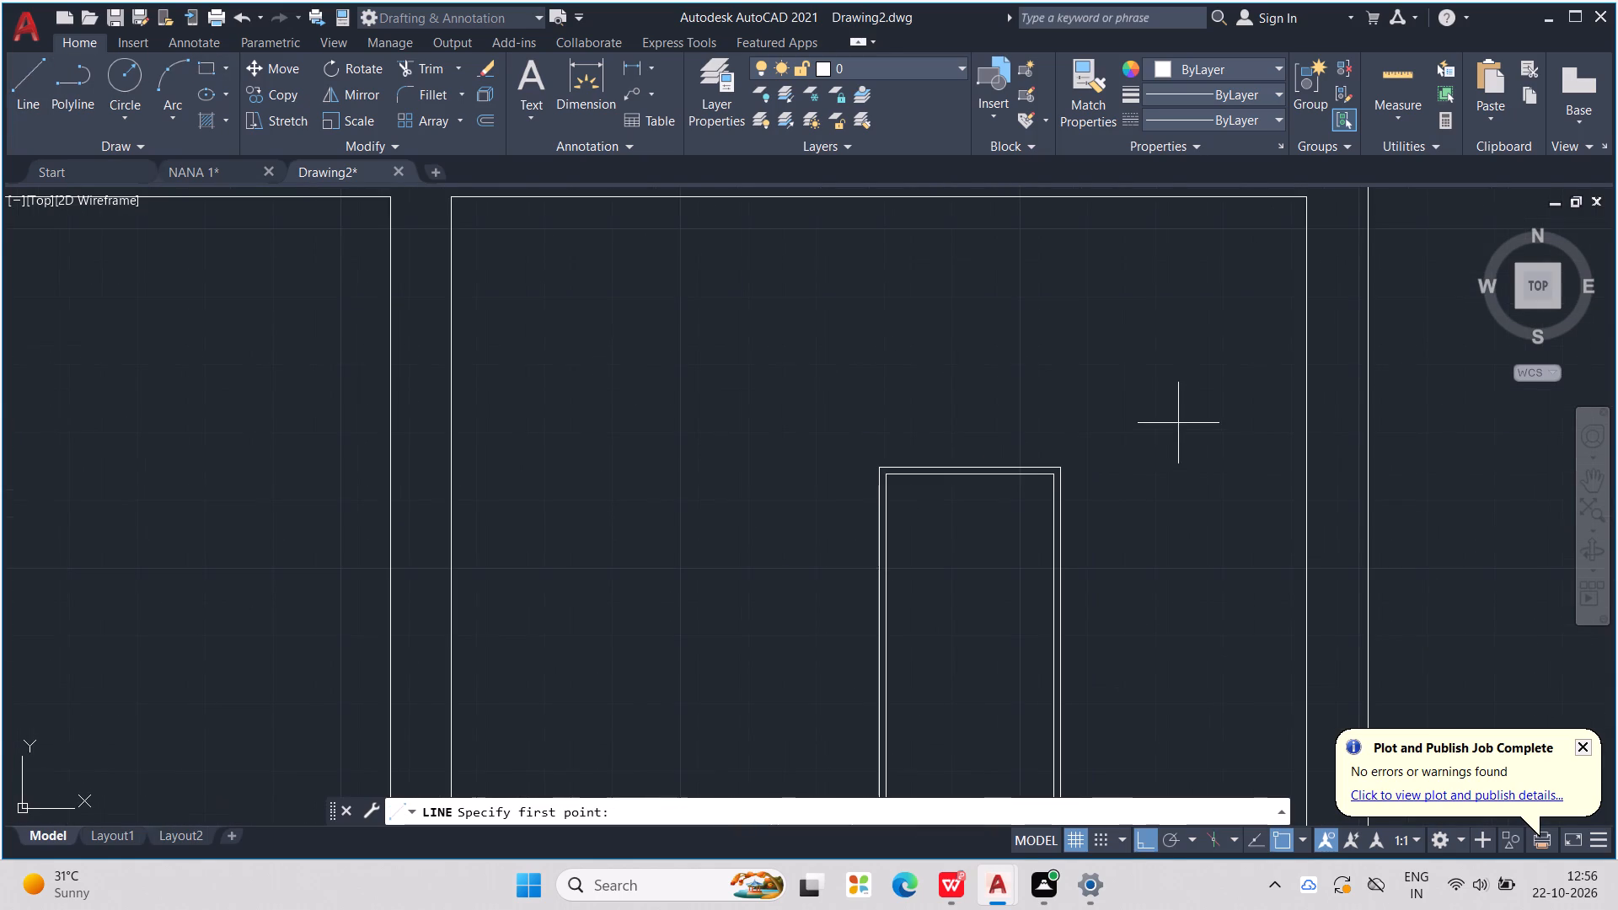
pyautogui.click(884, 464)
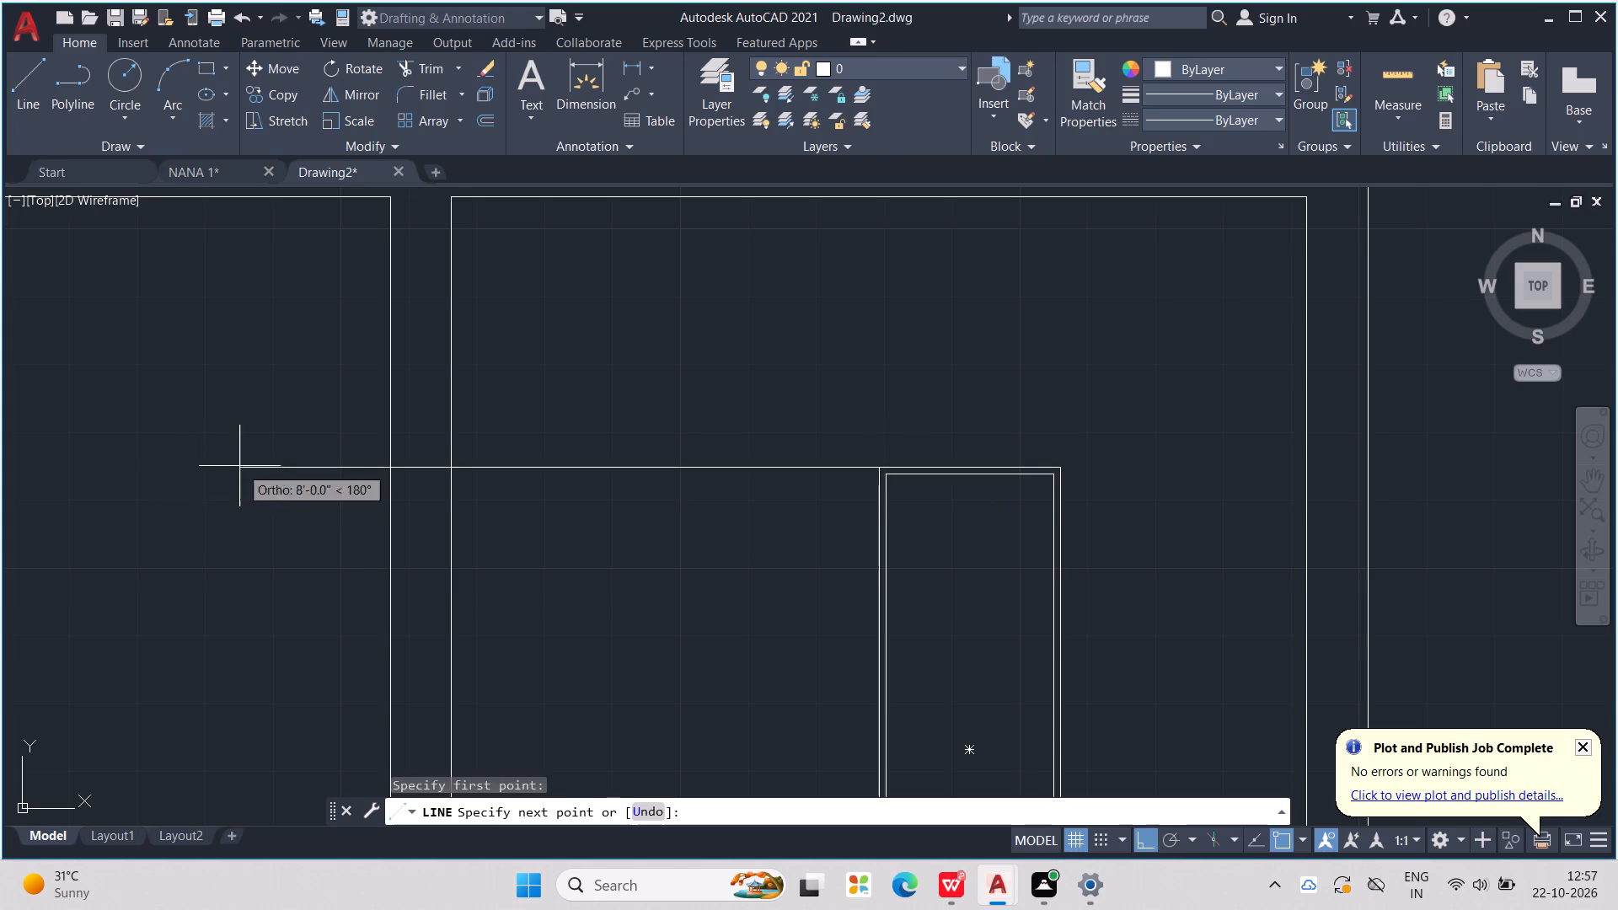
pyautogui.click(458, 468)
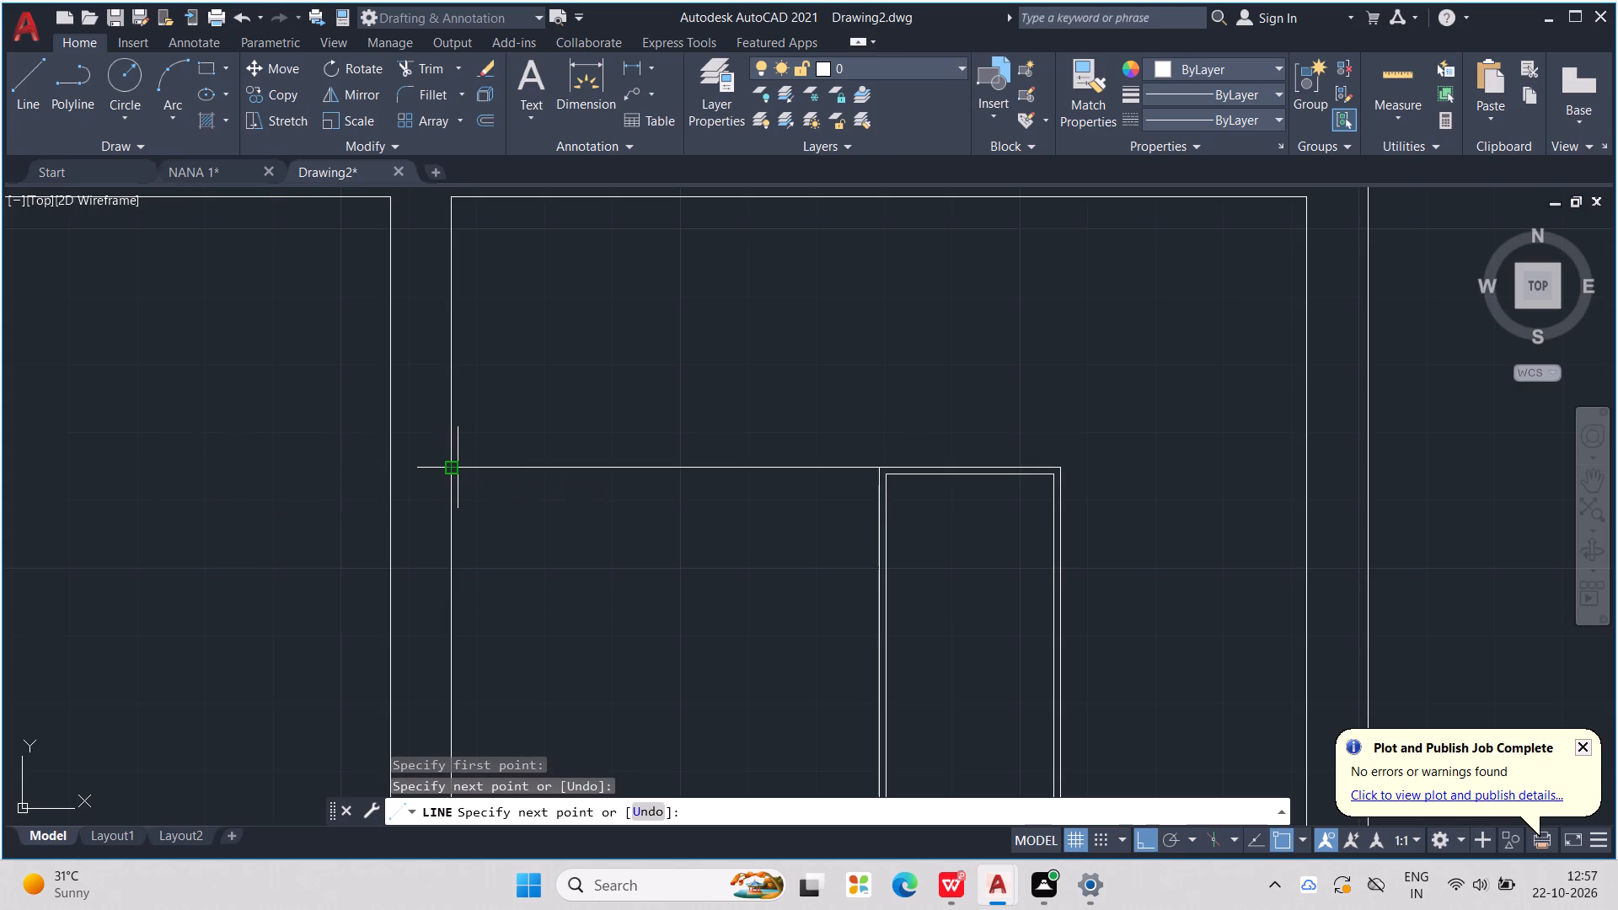
# Draw a wide rectangle below the guide line, from its end at the interior wall to a short distance before the upper door.
pyautogui.click(203, 70)
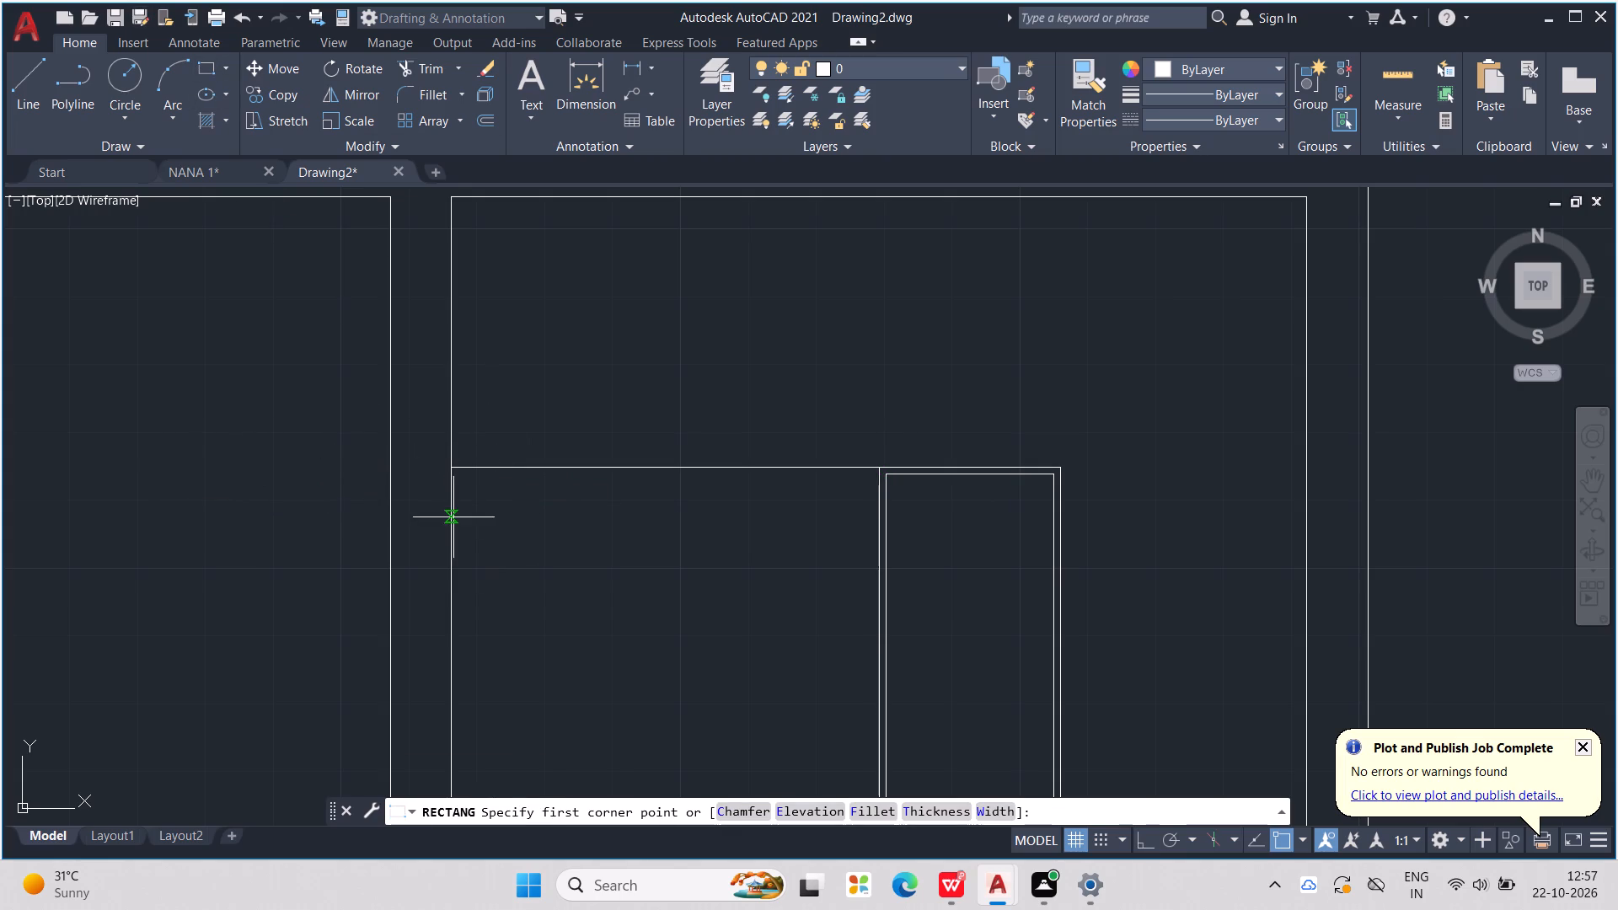
pyautogui.click(455, 473)
pyautogui.moveTo(791, 730); pyautogui.dragTo(796, 728, button='middle')
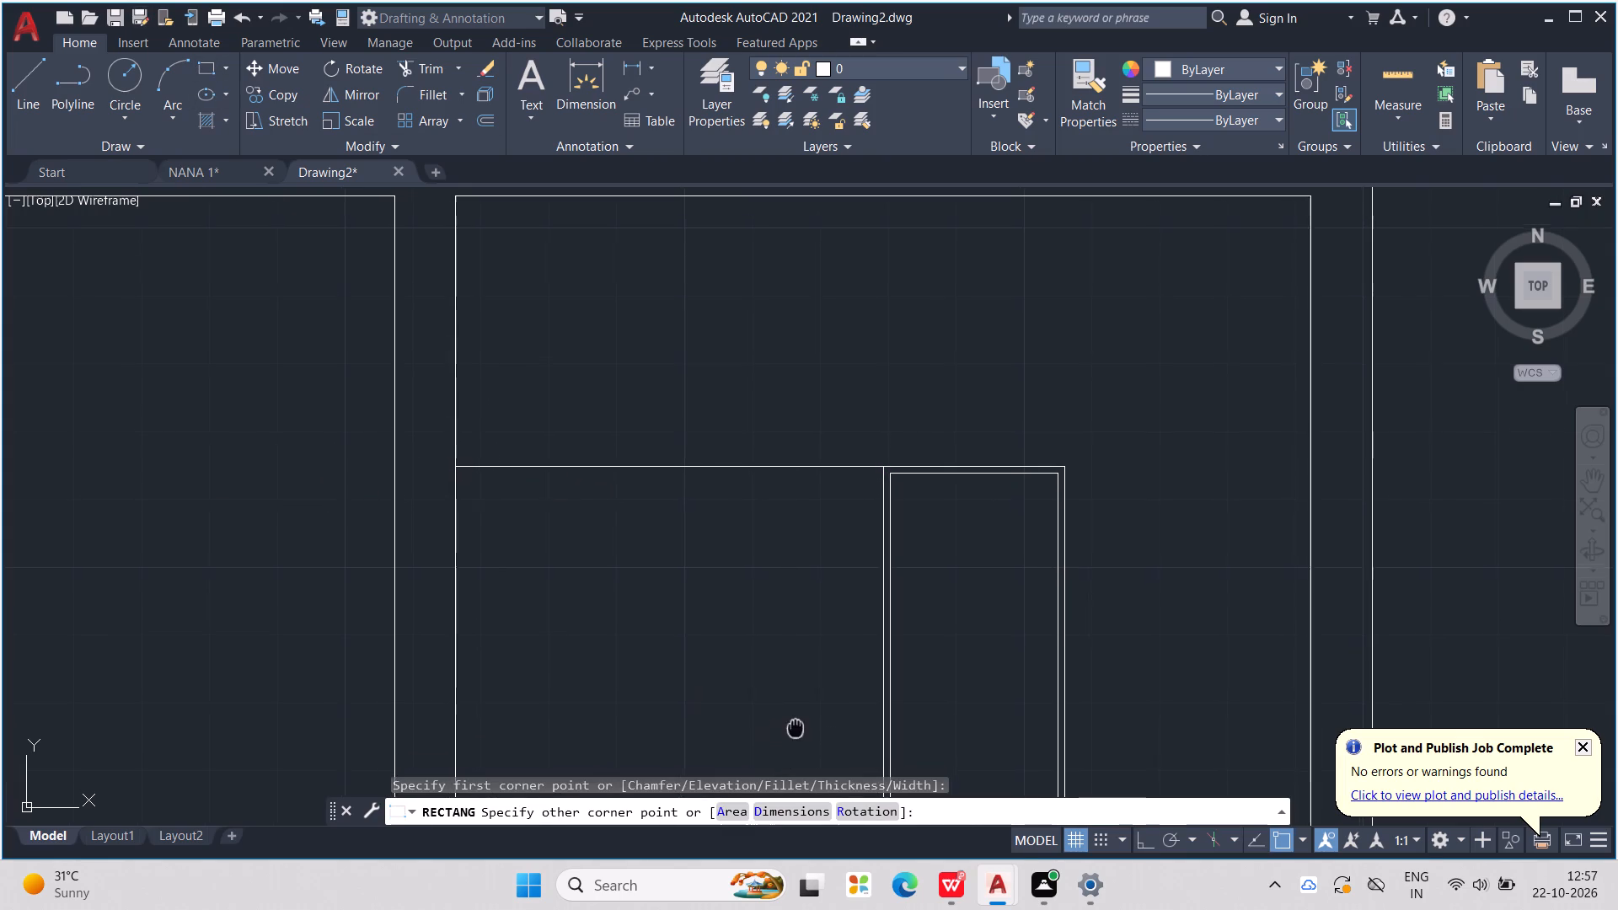
pyautogui.moveTo(796, 728); pyautogui.dragTo(802, 630, button='middle')
pyautogui.scroll(-1, 823, 586)
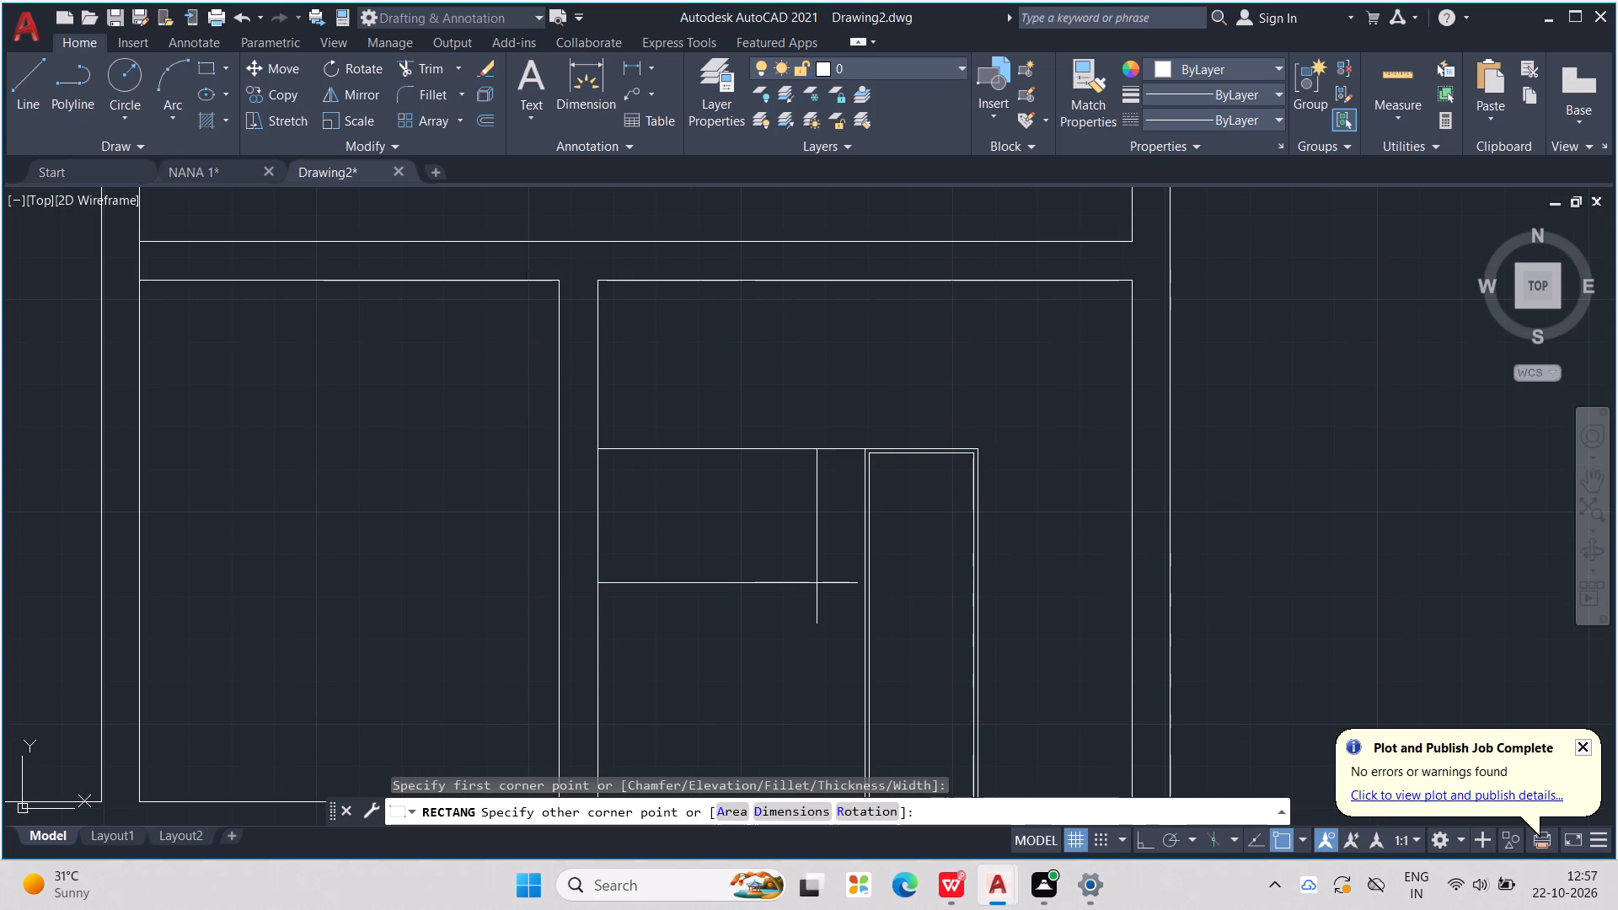
pyautogui.click(817, 588)
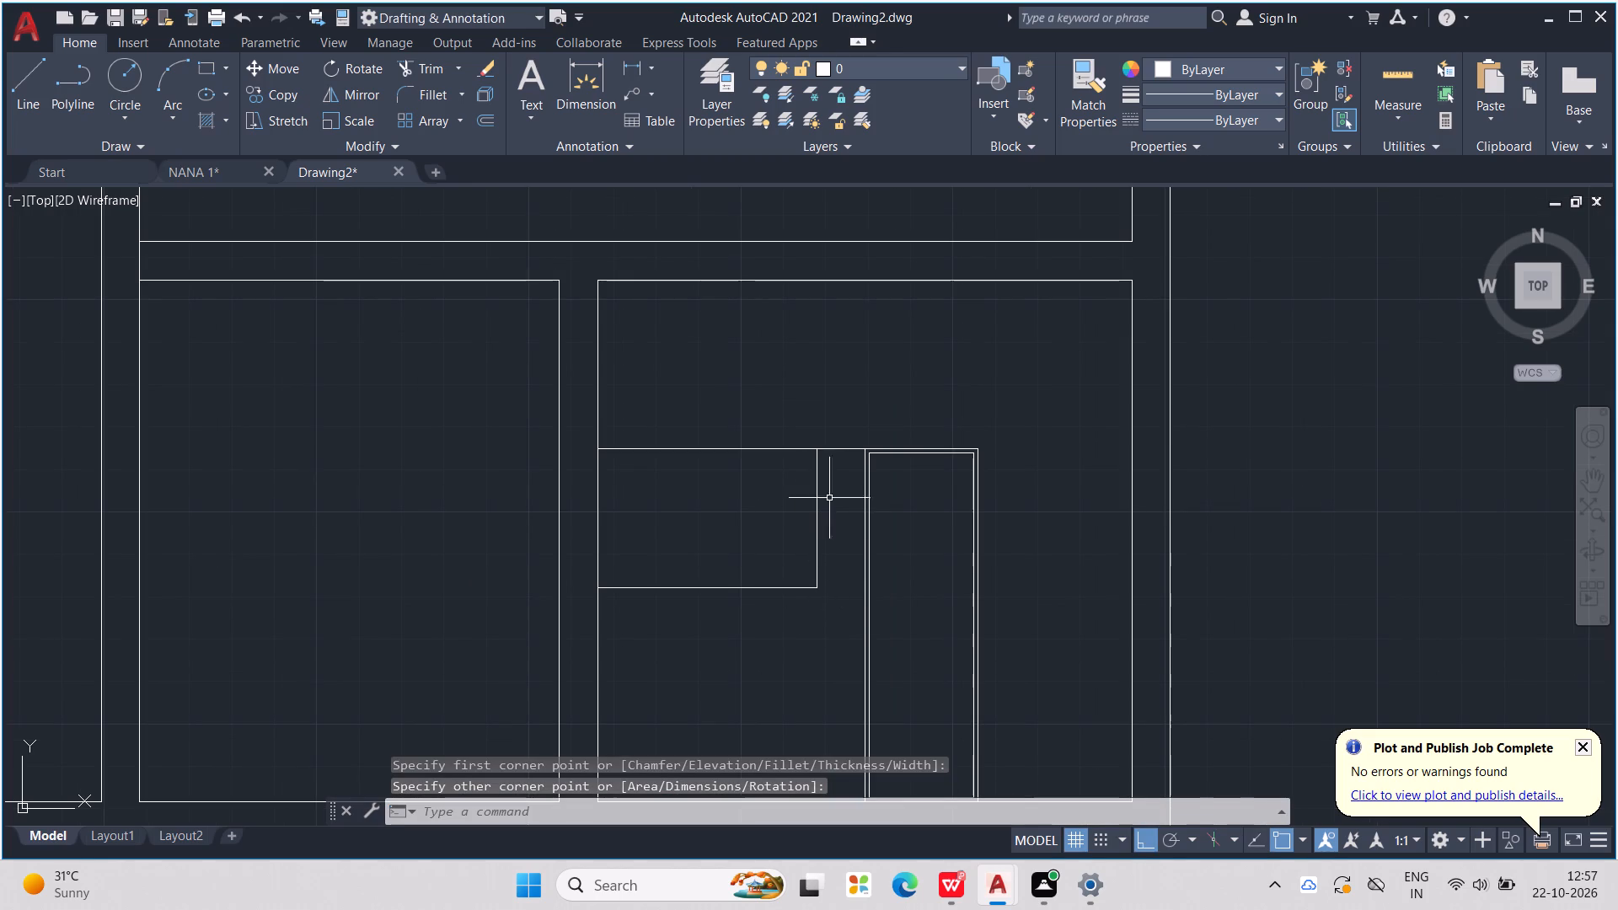
# Erase the horizontal guide line between the interior wall and the upper door.
pyautogui.click(834, 450)
pyautogui.press('Delete')
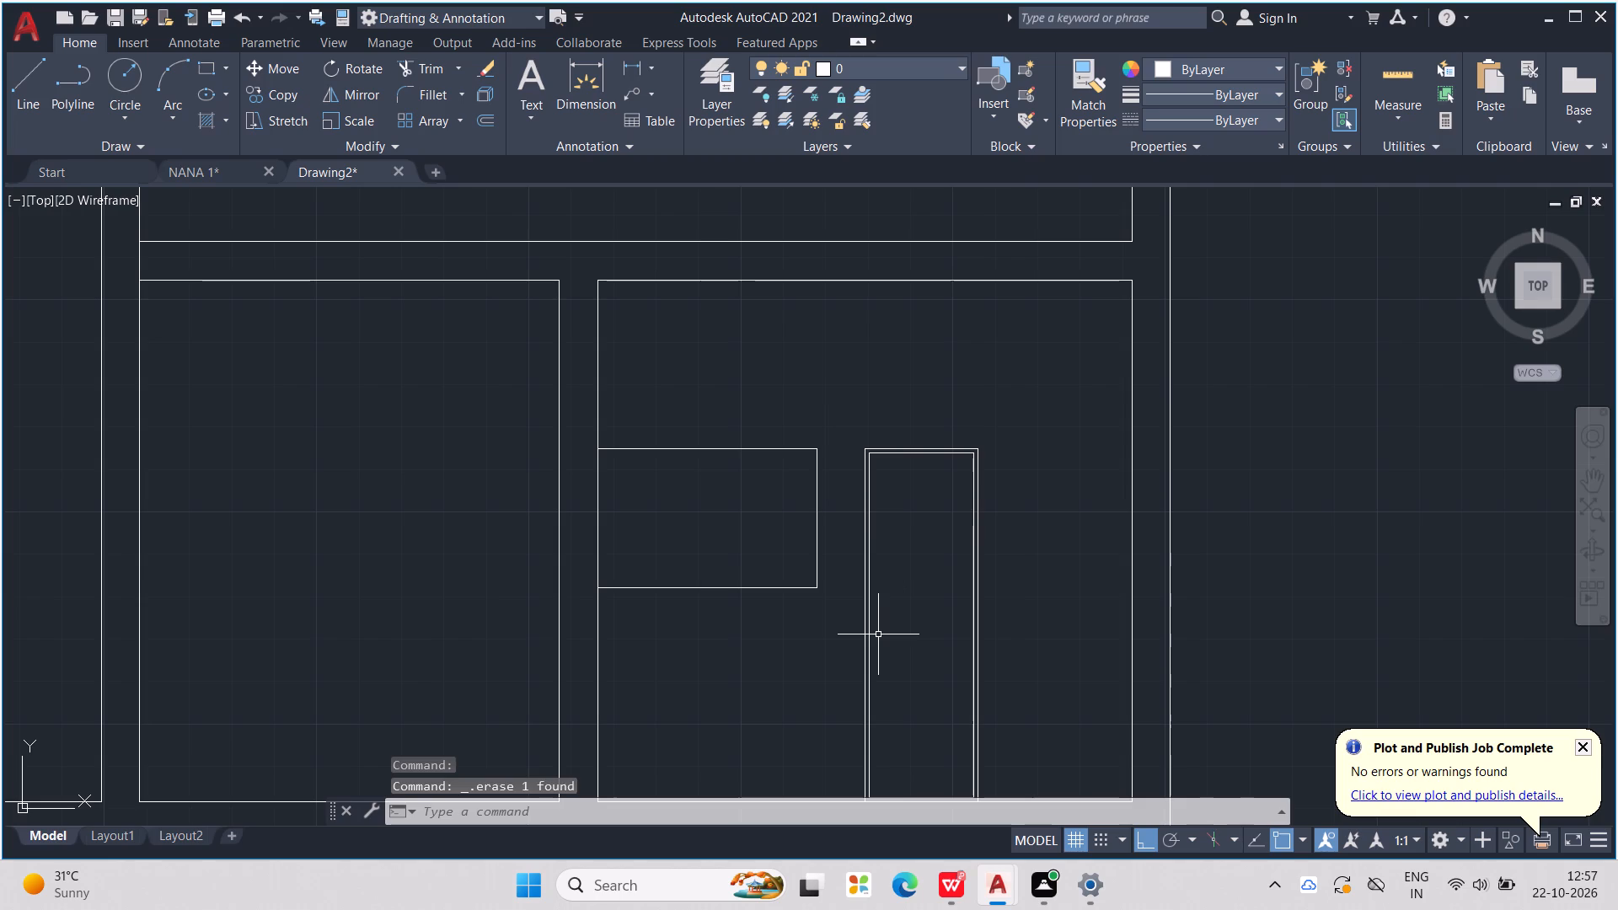
pyautogui.press('Escape')
pyautogui.press('Escape')
pyautogui.press('Escape')
pyautogui.press('Escape')
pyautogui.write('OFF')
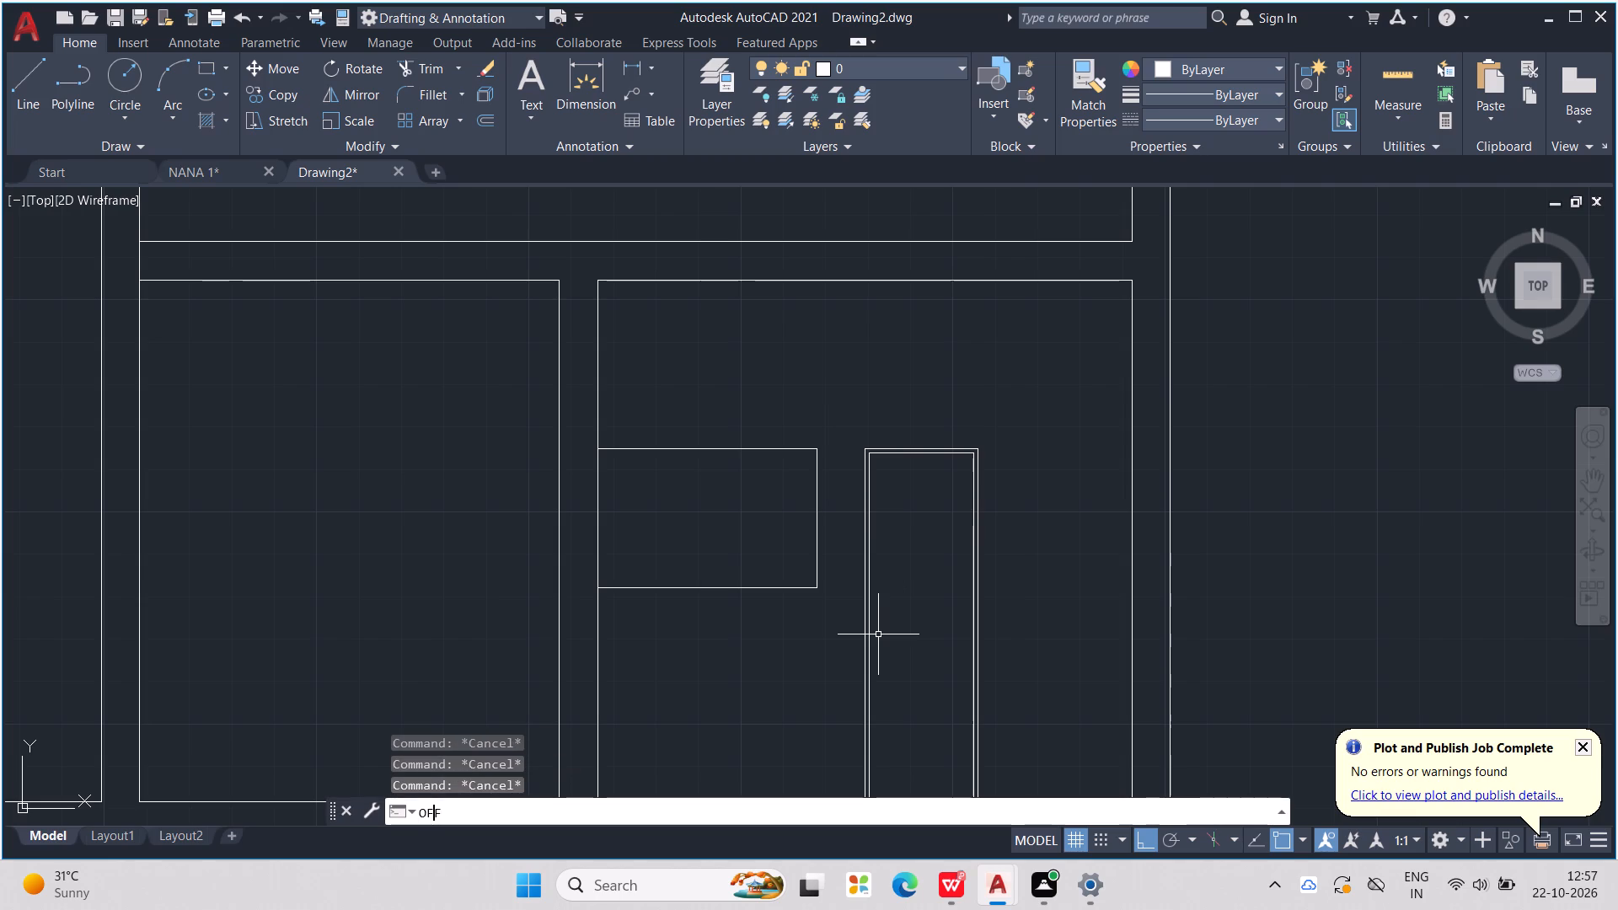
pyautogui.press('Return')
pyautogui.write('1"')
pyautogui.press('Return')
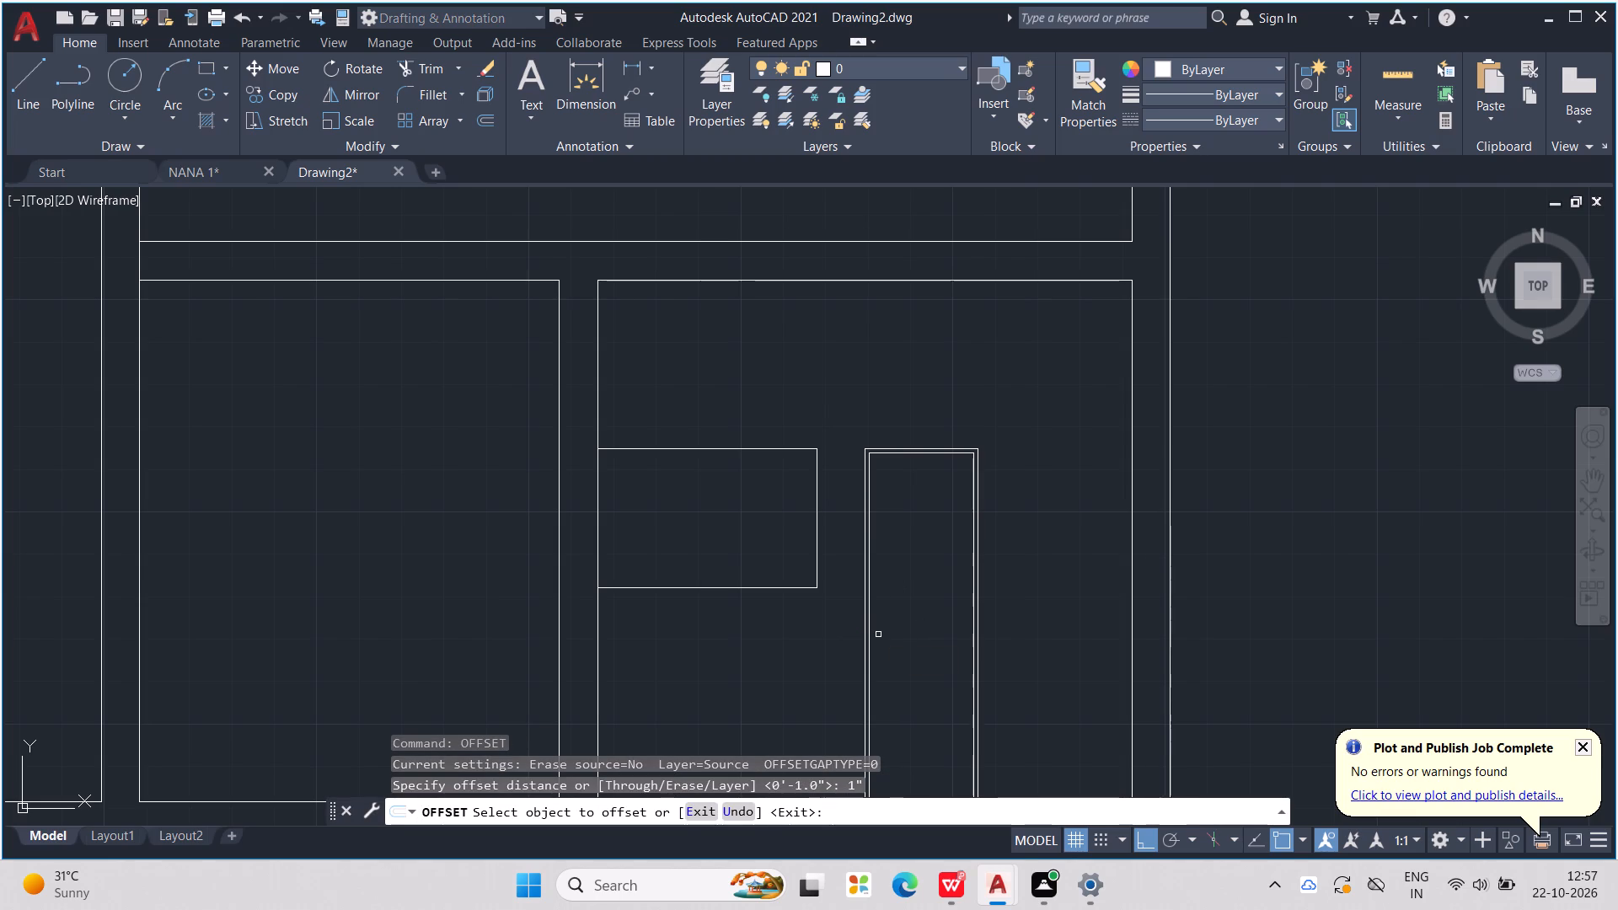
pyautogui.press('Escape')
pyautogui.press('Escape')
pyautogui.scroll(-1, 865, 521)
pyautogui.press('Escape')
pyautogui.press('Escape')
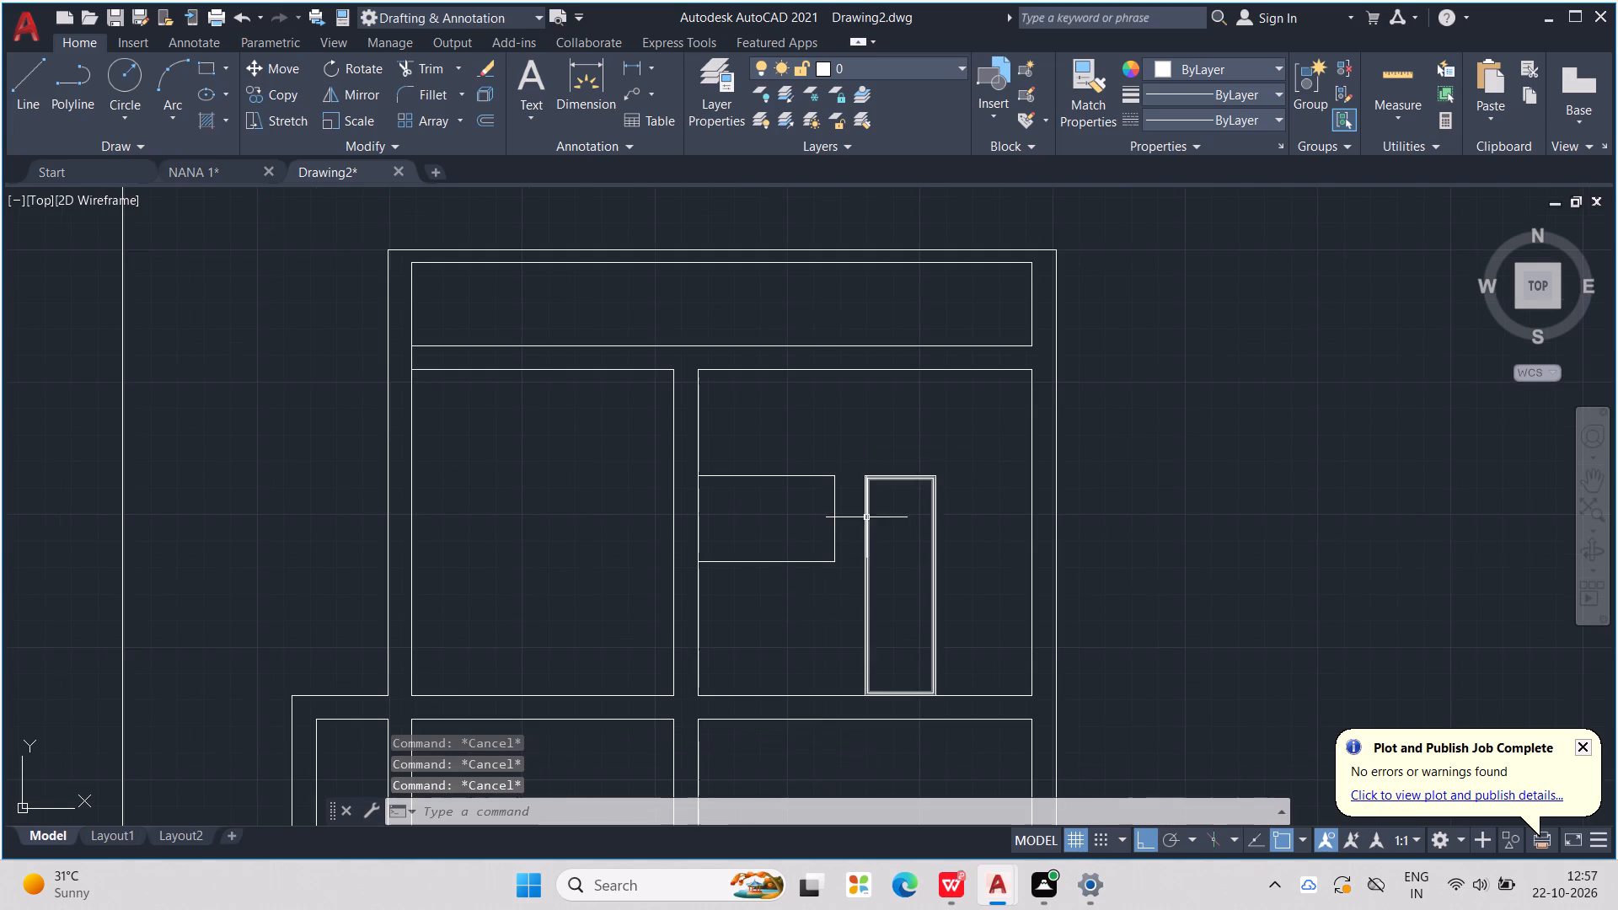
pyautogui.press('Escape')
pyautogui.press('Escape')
# Copy the upper room's wide rectangle into the lower room, against the interior wall's east face beside the lower door.
pyautogui.click(817, 476)
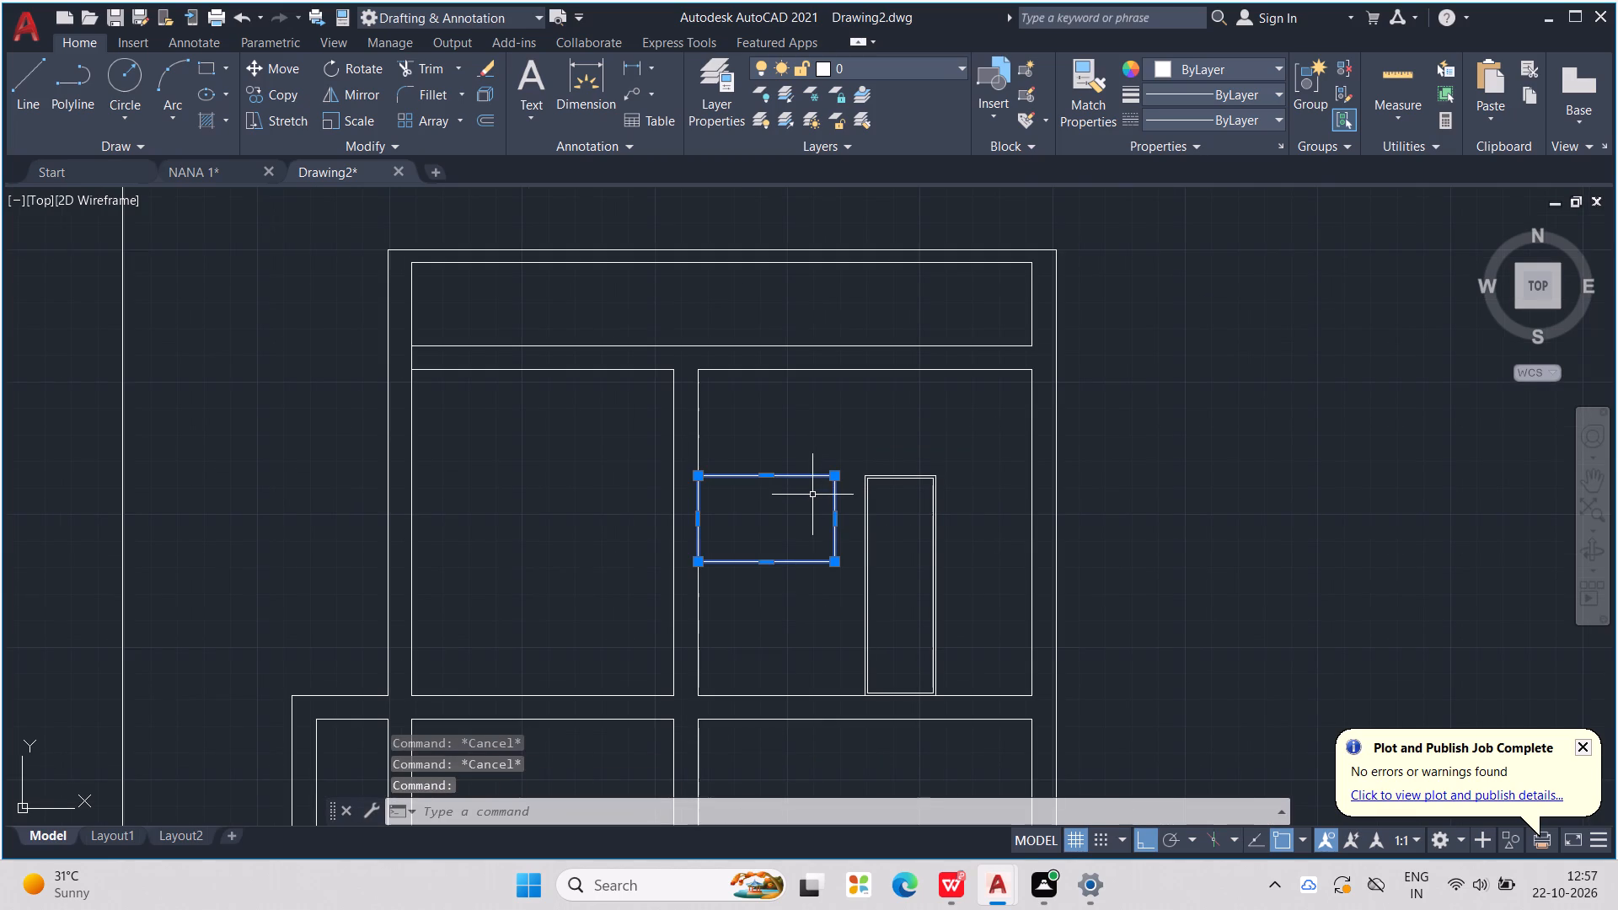
pyautogui.hotkey('ctrl', 'c')
pyautogui.hotkey('ctrl', 'v')
pyautogui.moveTo(860, 622); pyautogui.dragTo(809, 530, button='middle')
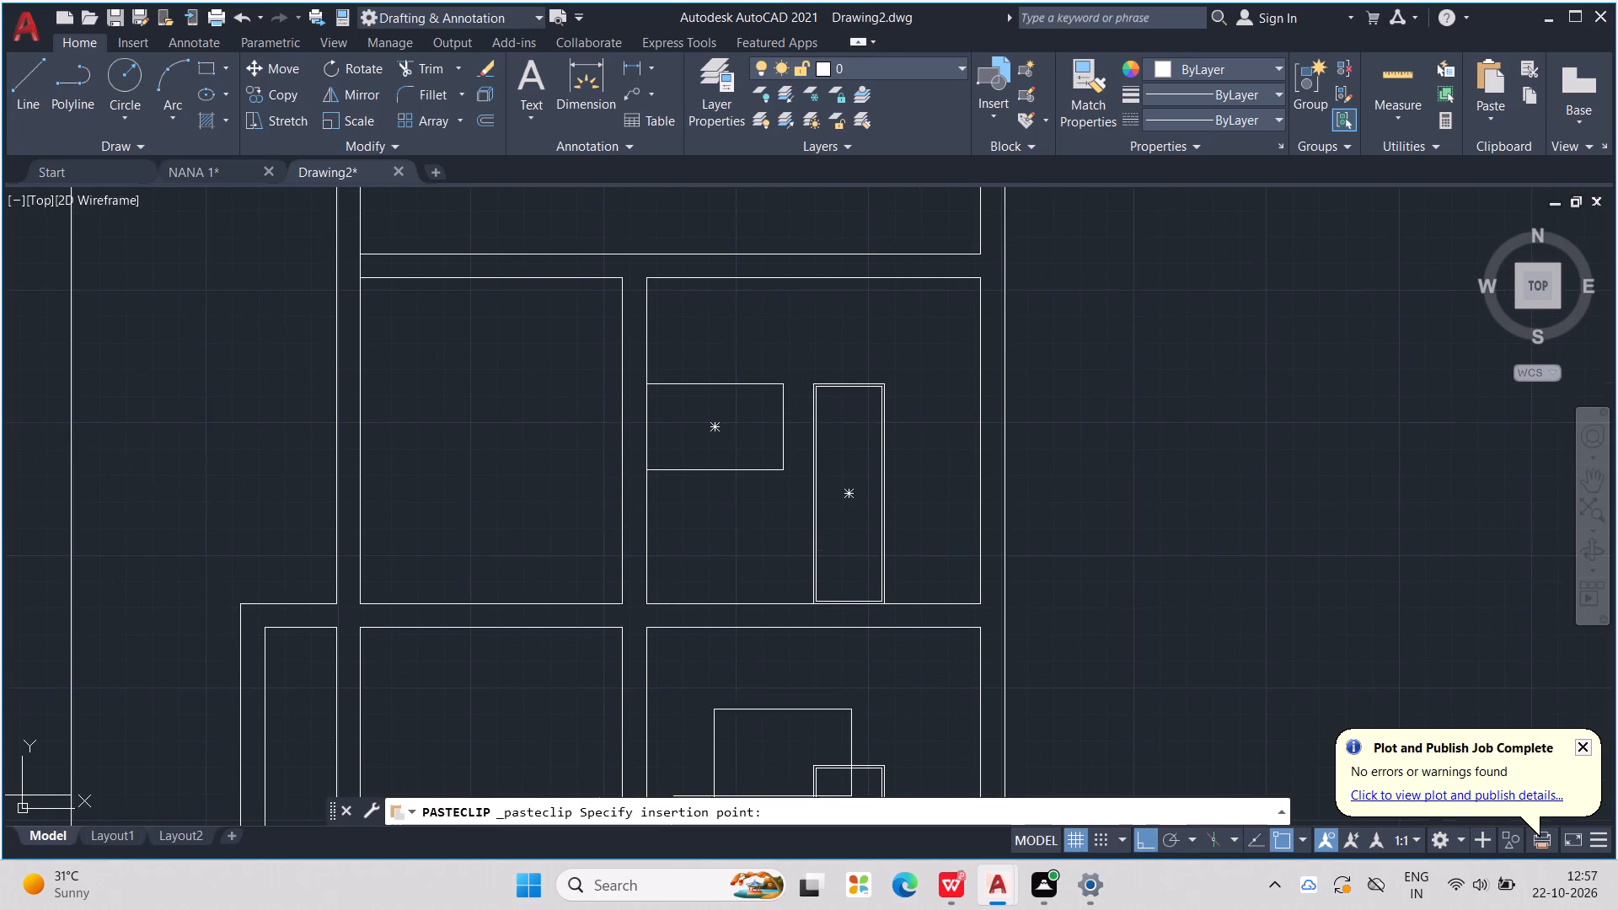
pyautogui.moveTo(722, 771); pyautogui.dragTo(693, 640, button='middle')
pyautogui.scroll(2, 640, 724)
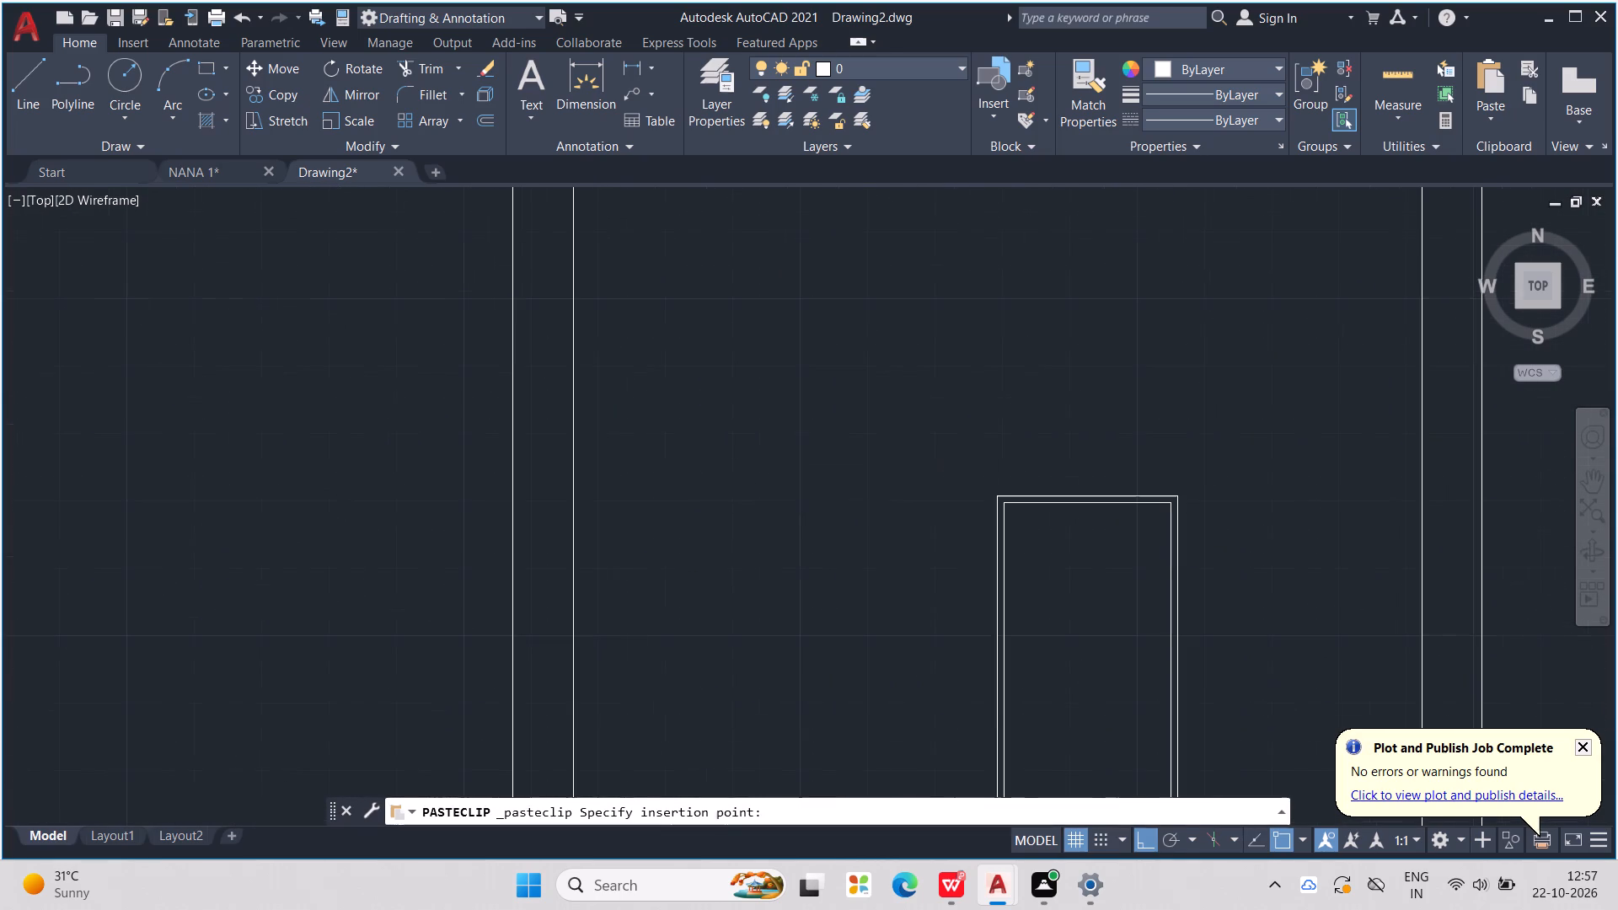
pyautogui.click(568, 721)
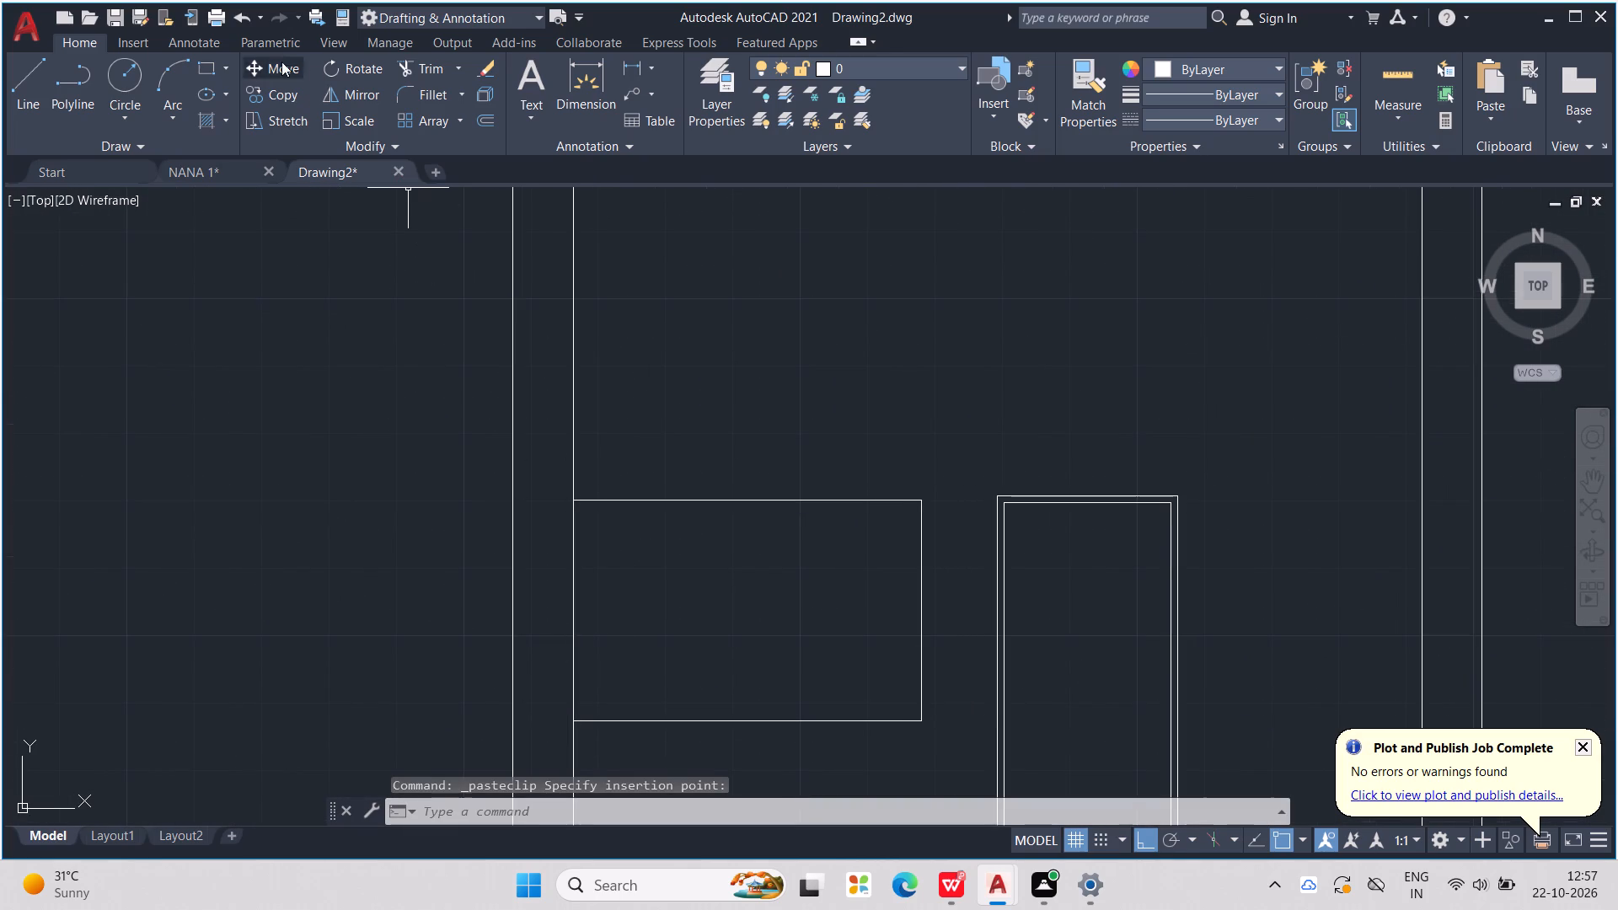
# Draw a horizontal guide line from the lower door's top west corner westward across the interior wall.
pyautogui.click(24, 78)
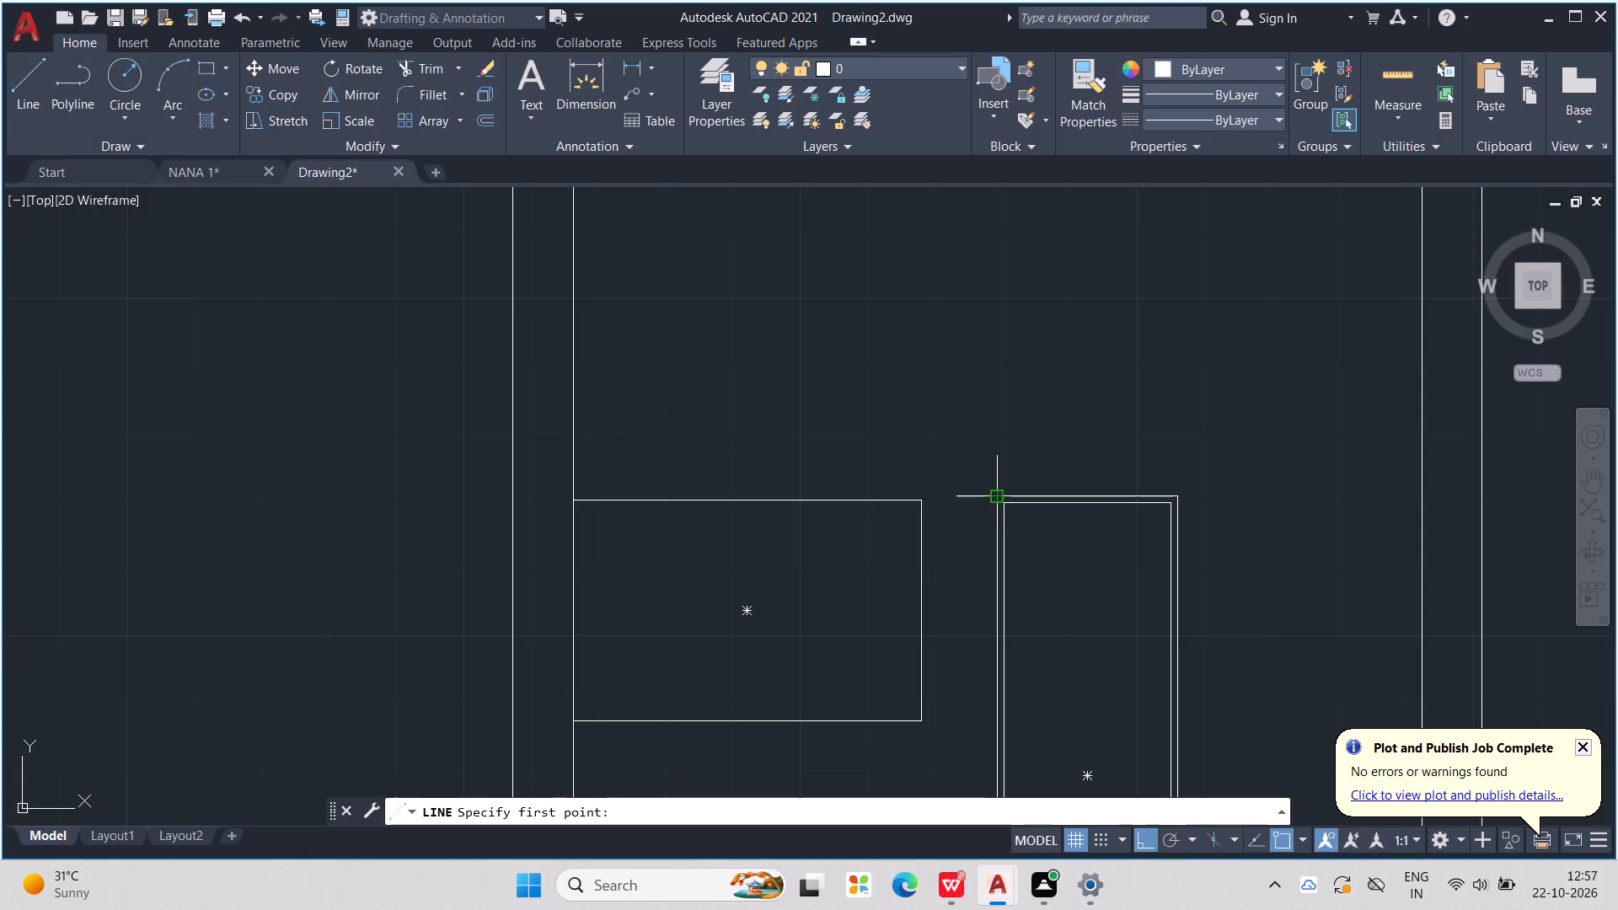
pyautogui.click(999, 494)
pyautogui.click(425, 466)
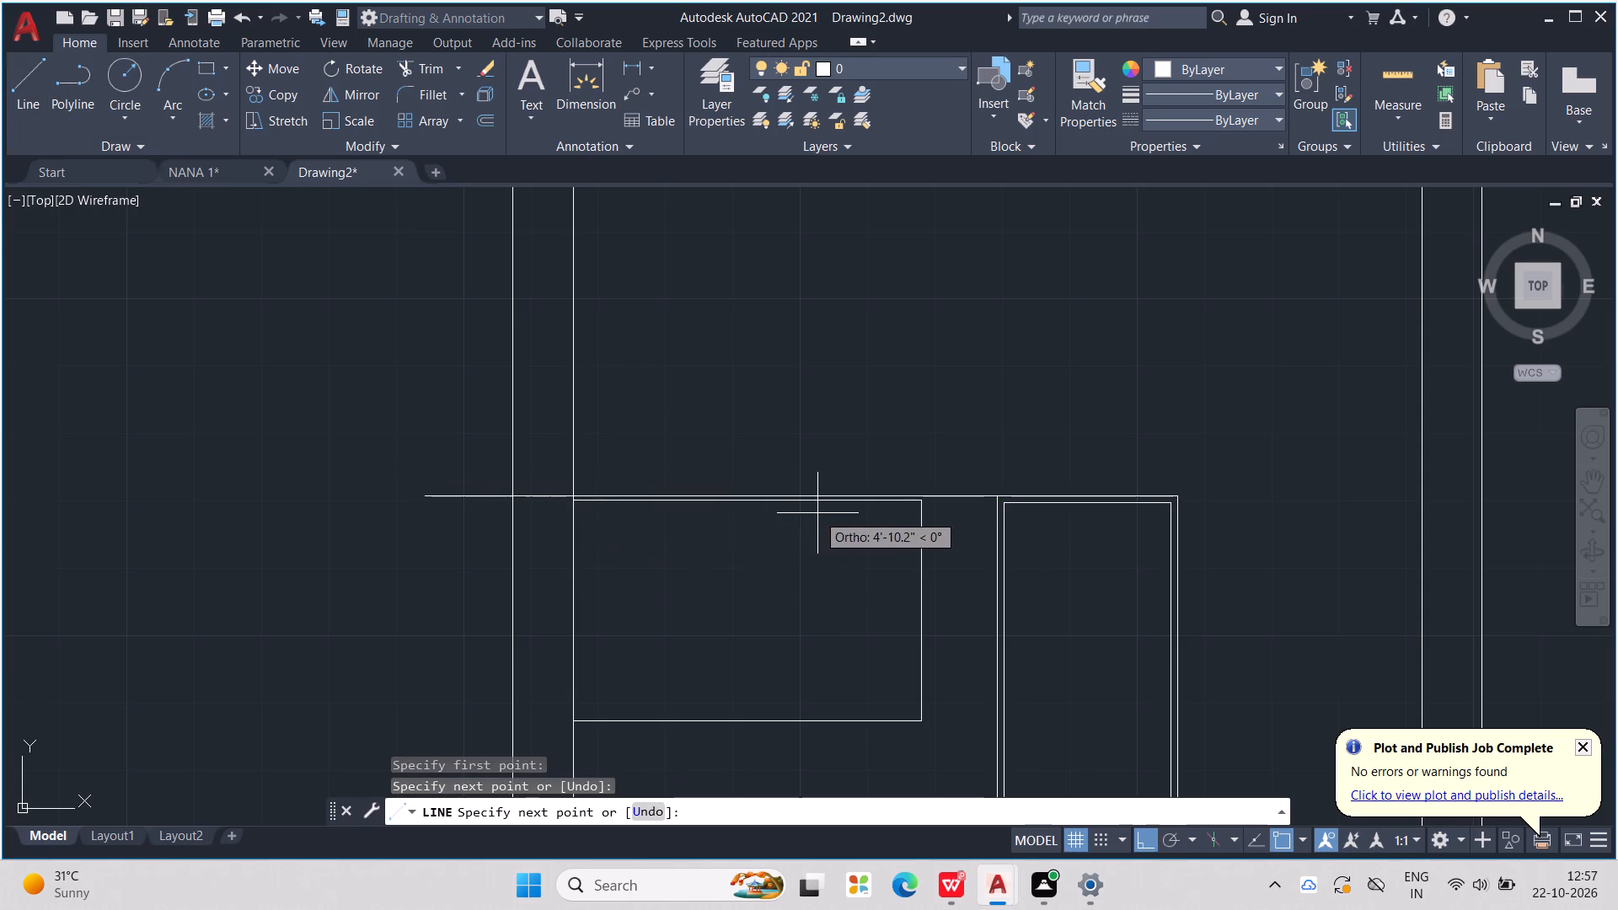
pyautogui.press('Escape')
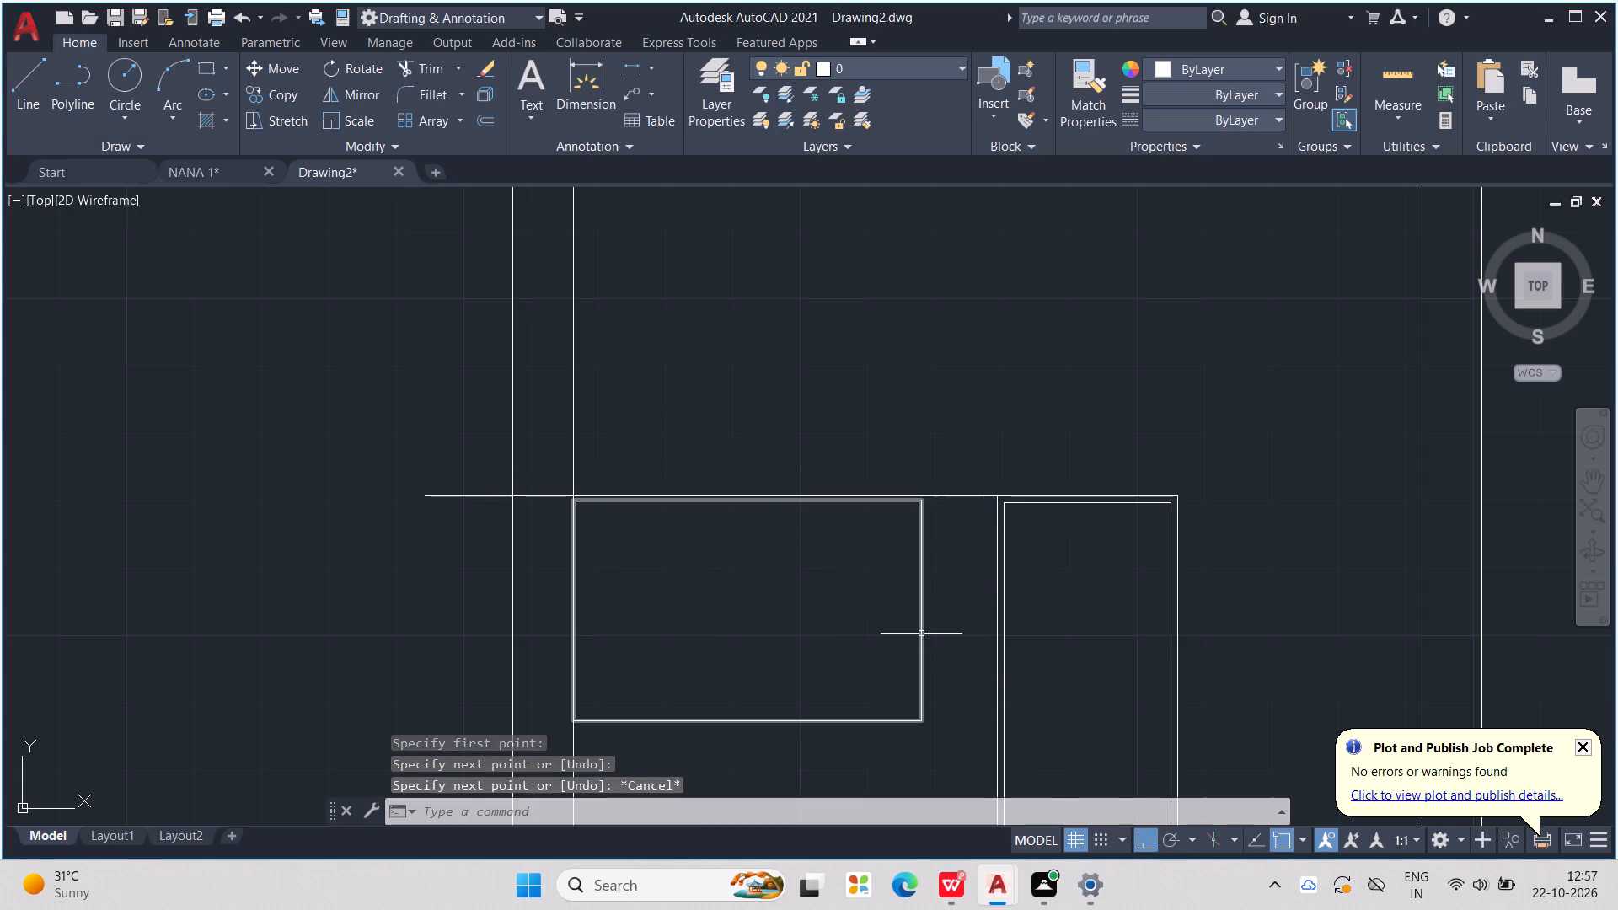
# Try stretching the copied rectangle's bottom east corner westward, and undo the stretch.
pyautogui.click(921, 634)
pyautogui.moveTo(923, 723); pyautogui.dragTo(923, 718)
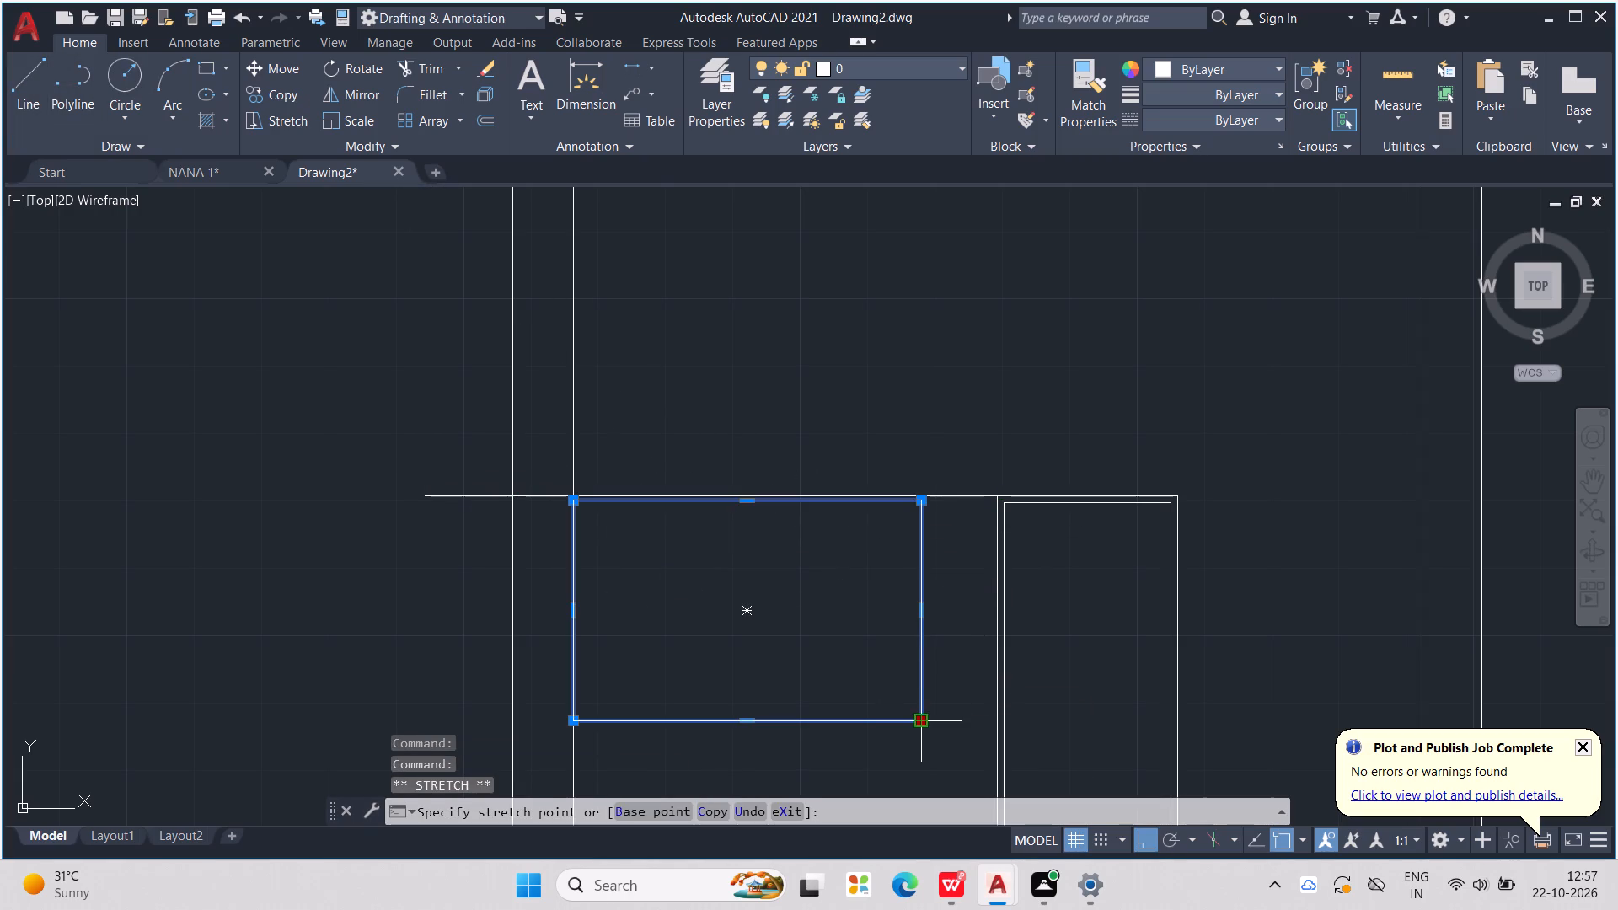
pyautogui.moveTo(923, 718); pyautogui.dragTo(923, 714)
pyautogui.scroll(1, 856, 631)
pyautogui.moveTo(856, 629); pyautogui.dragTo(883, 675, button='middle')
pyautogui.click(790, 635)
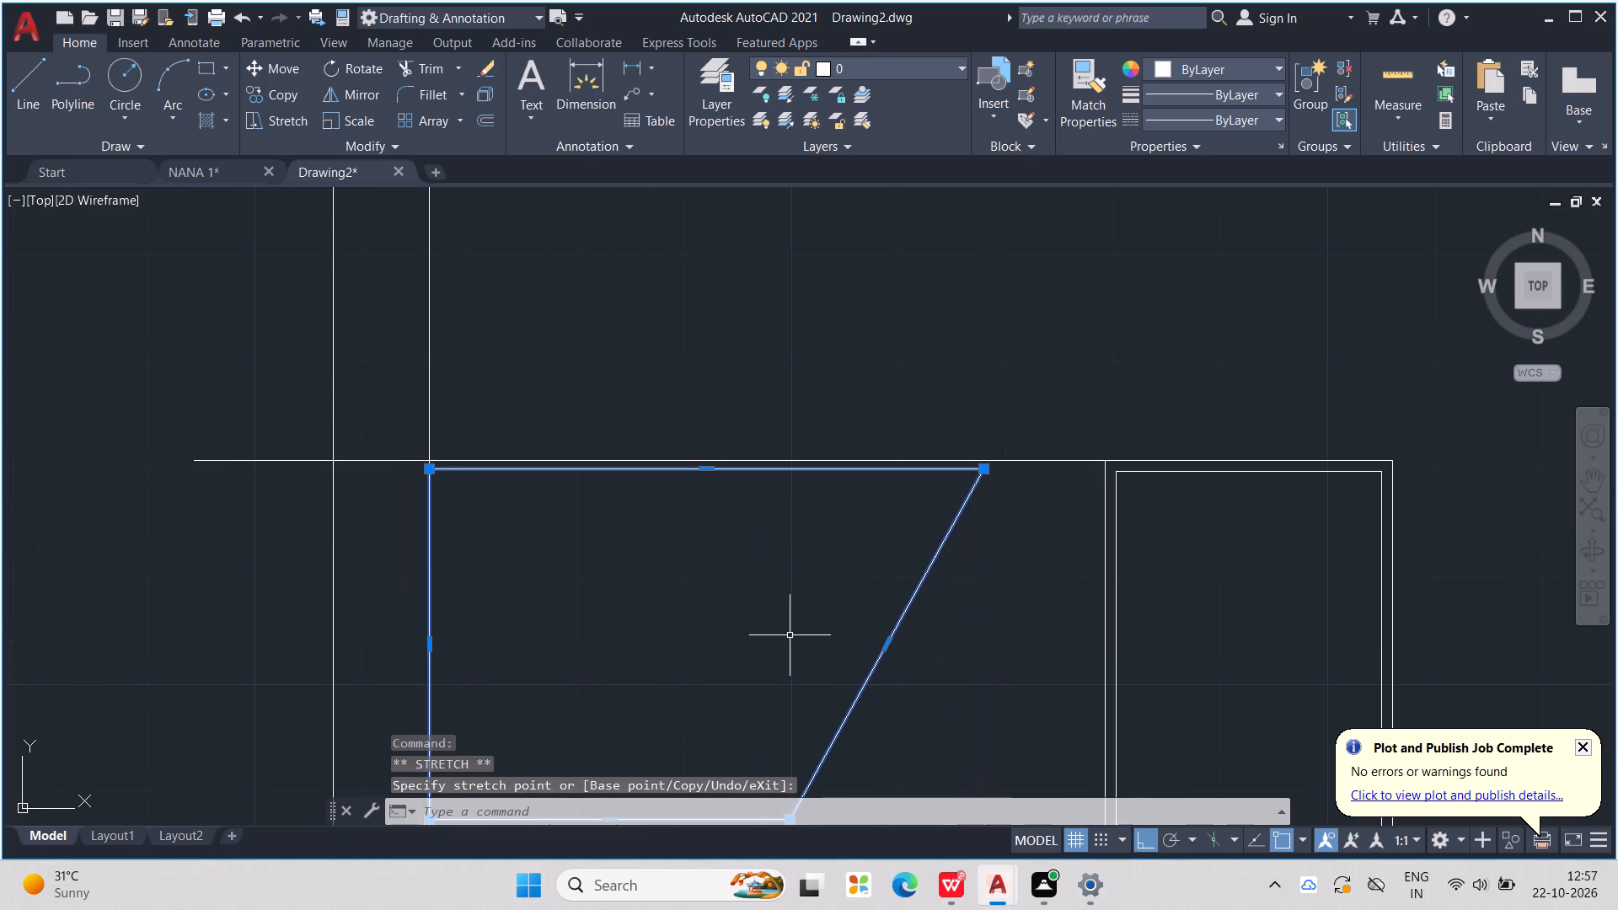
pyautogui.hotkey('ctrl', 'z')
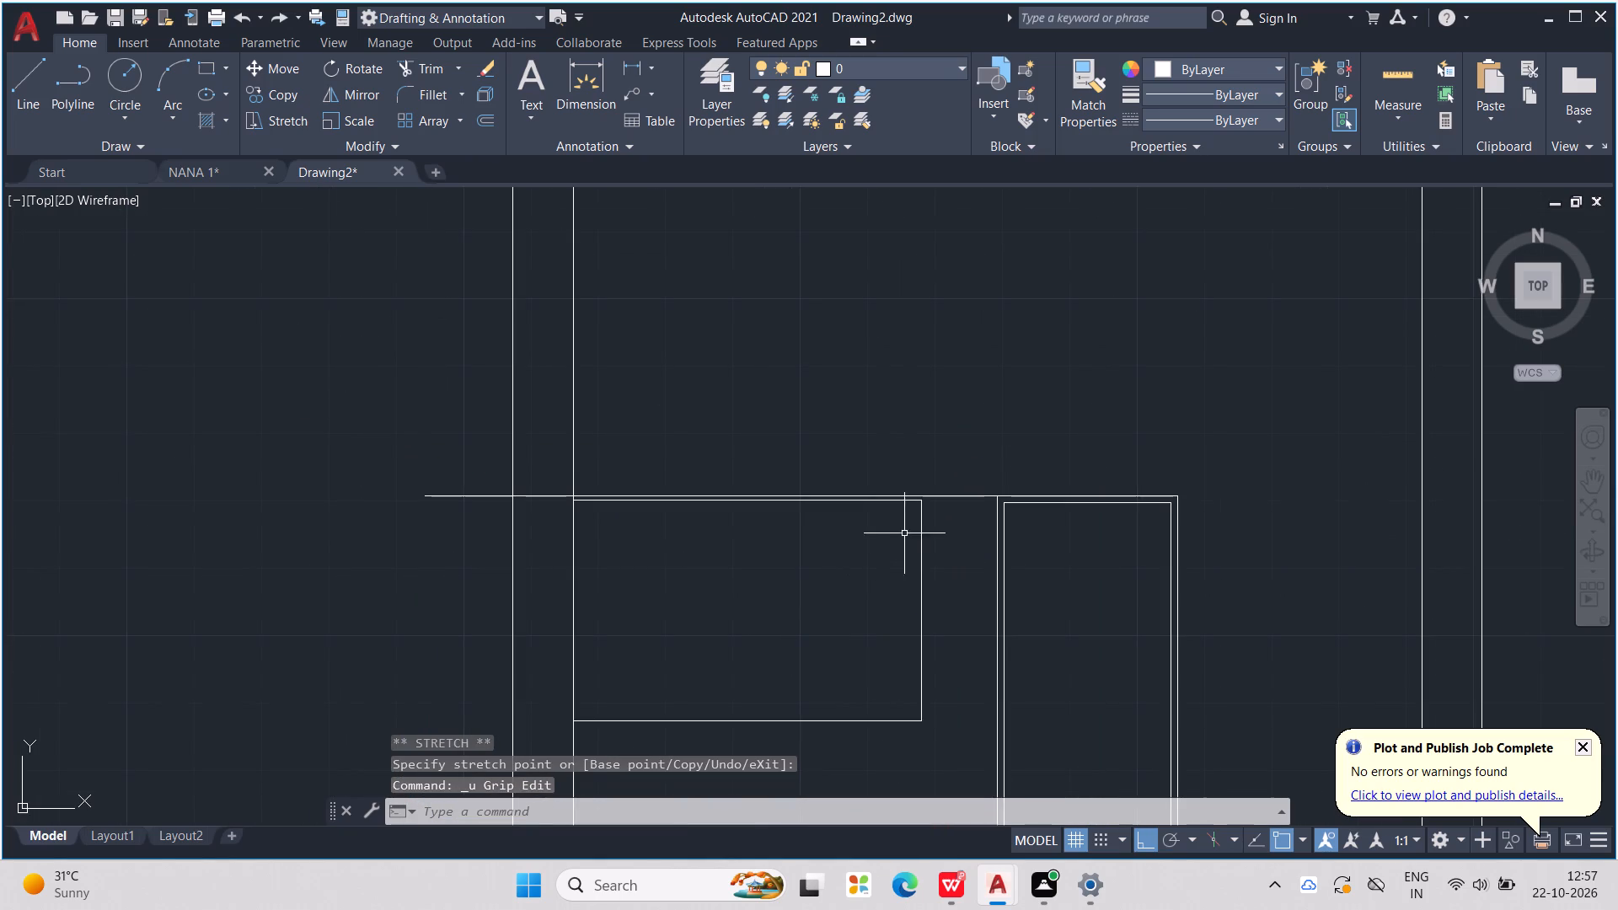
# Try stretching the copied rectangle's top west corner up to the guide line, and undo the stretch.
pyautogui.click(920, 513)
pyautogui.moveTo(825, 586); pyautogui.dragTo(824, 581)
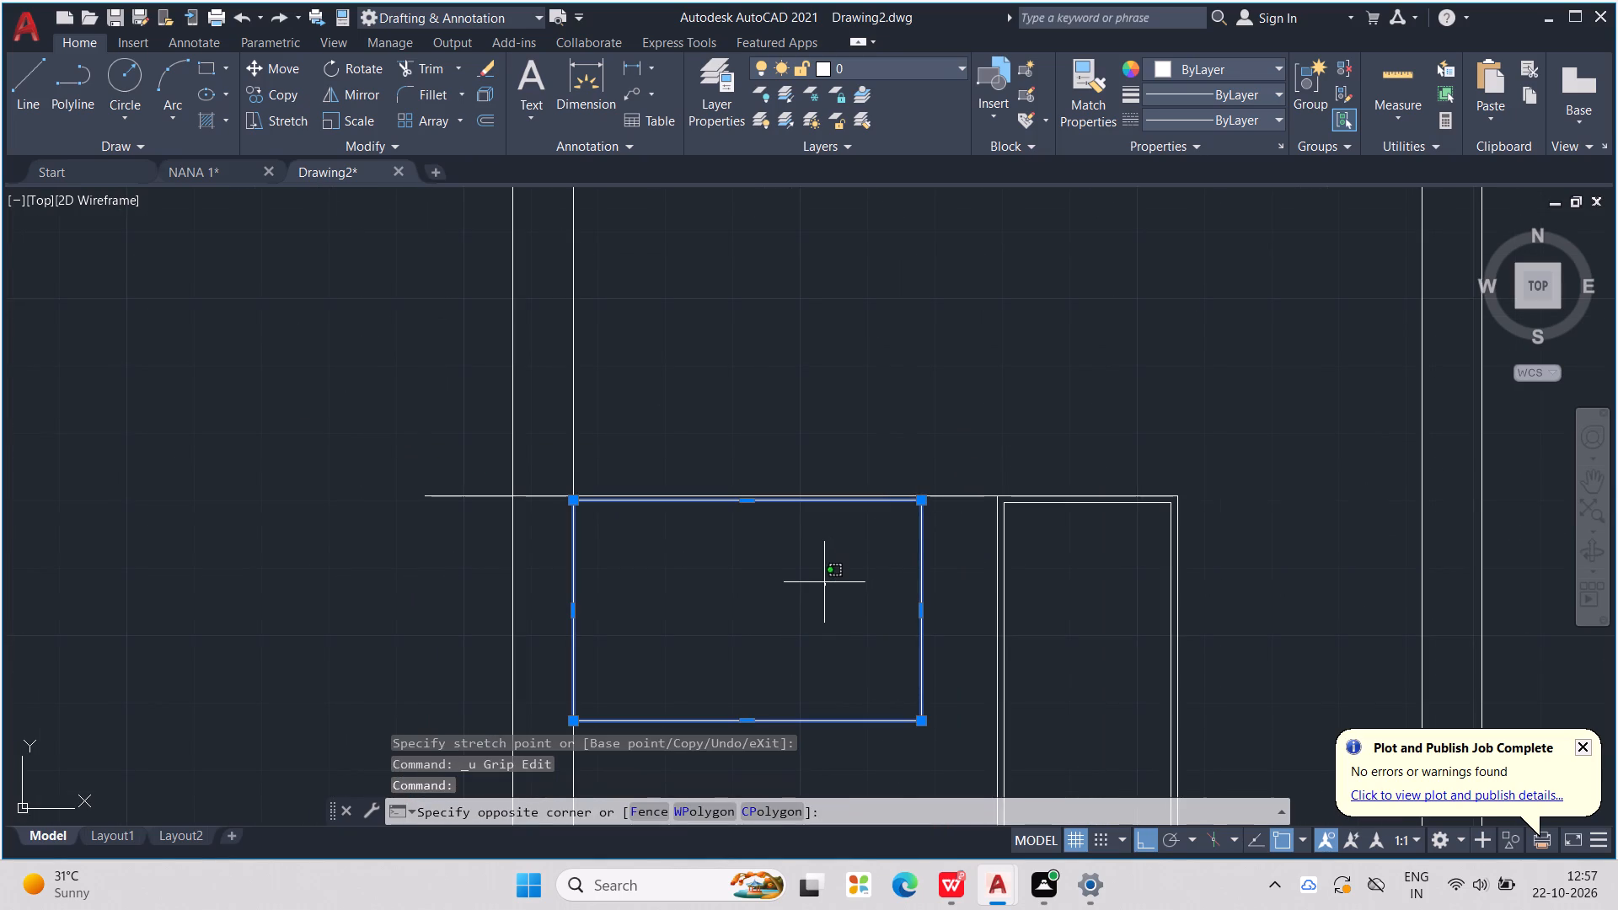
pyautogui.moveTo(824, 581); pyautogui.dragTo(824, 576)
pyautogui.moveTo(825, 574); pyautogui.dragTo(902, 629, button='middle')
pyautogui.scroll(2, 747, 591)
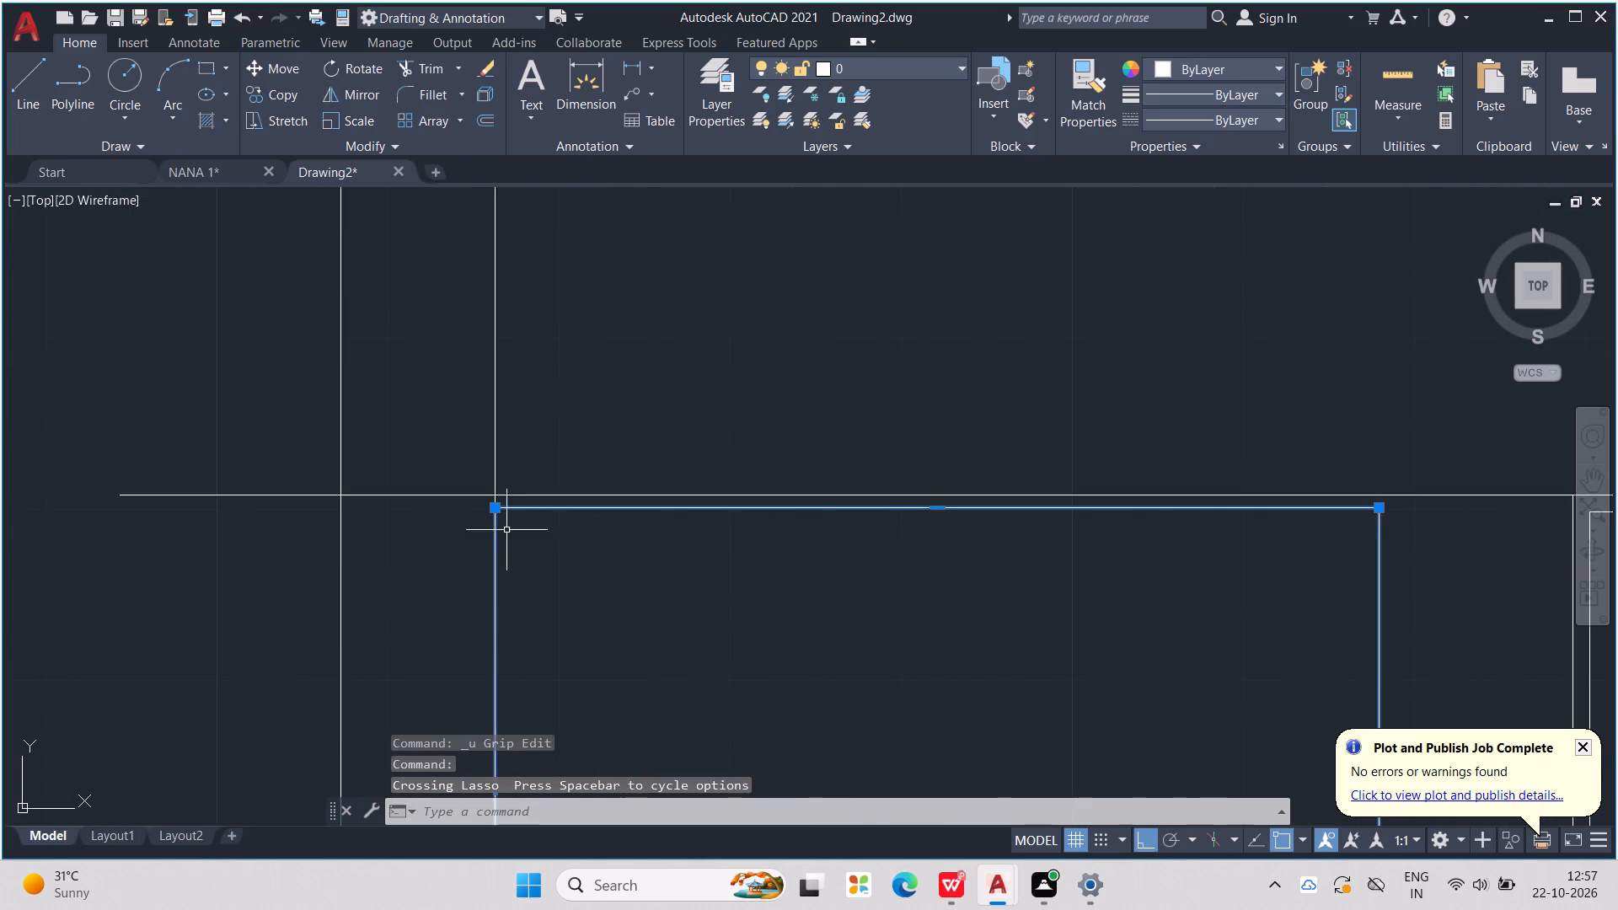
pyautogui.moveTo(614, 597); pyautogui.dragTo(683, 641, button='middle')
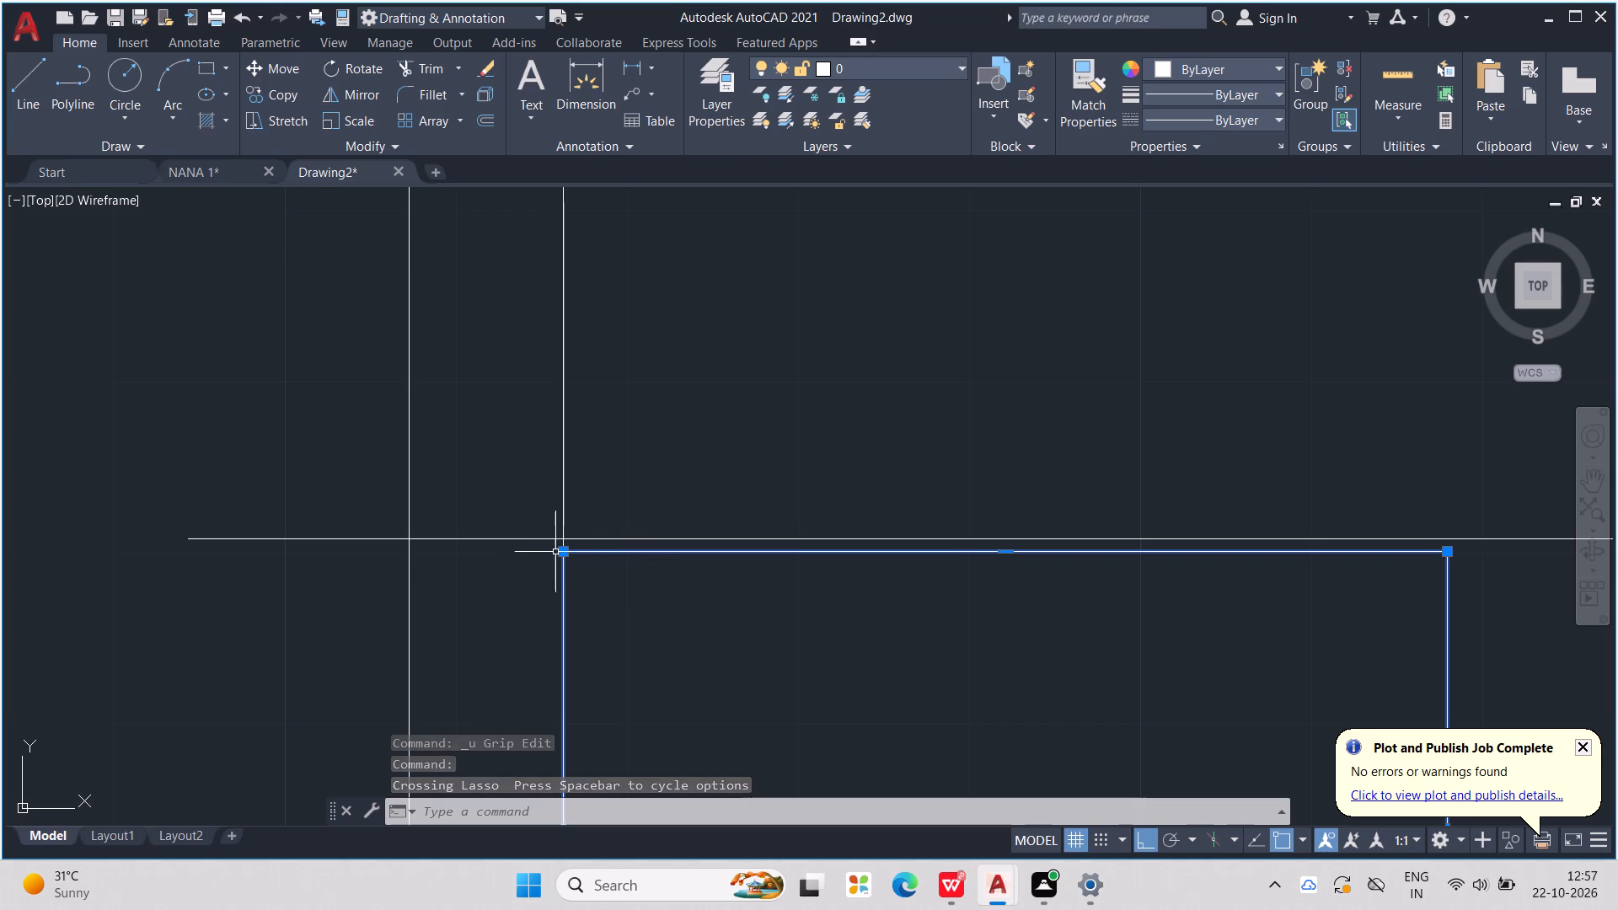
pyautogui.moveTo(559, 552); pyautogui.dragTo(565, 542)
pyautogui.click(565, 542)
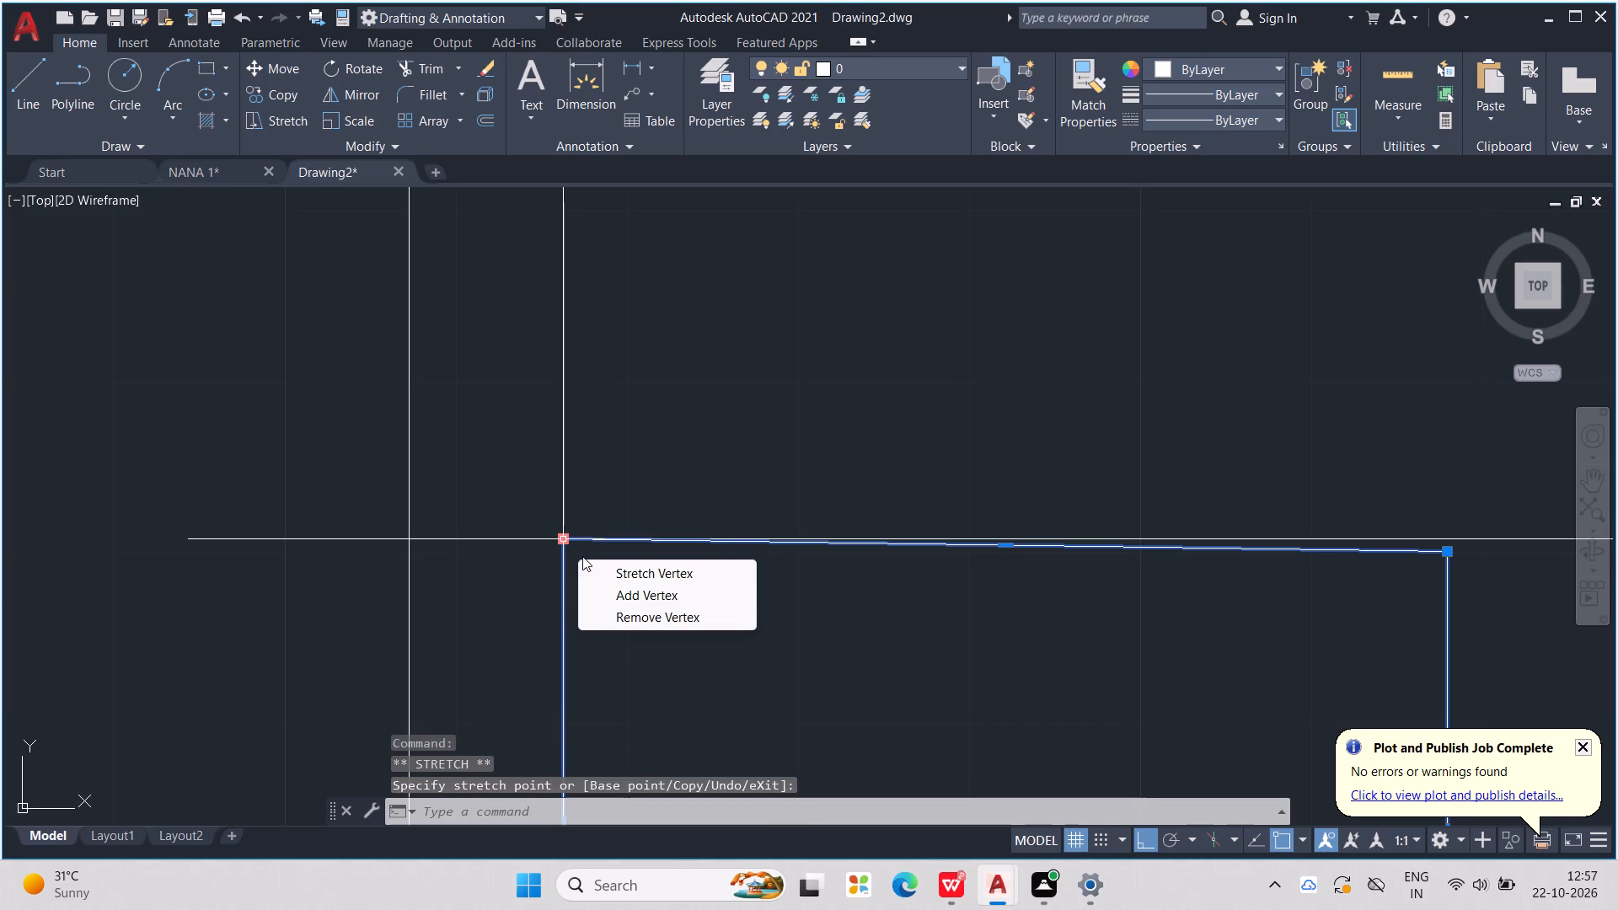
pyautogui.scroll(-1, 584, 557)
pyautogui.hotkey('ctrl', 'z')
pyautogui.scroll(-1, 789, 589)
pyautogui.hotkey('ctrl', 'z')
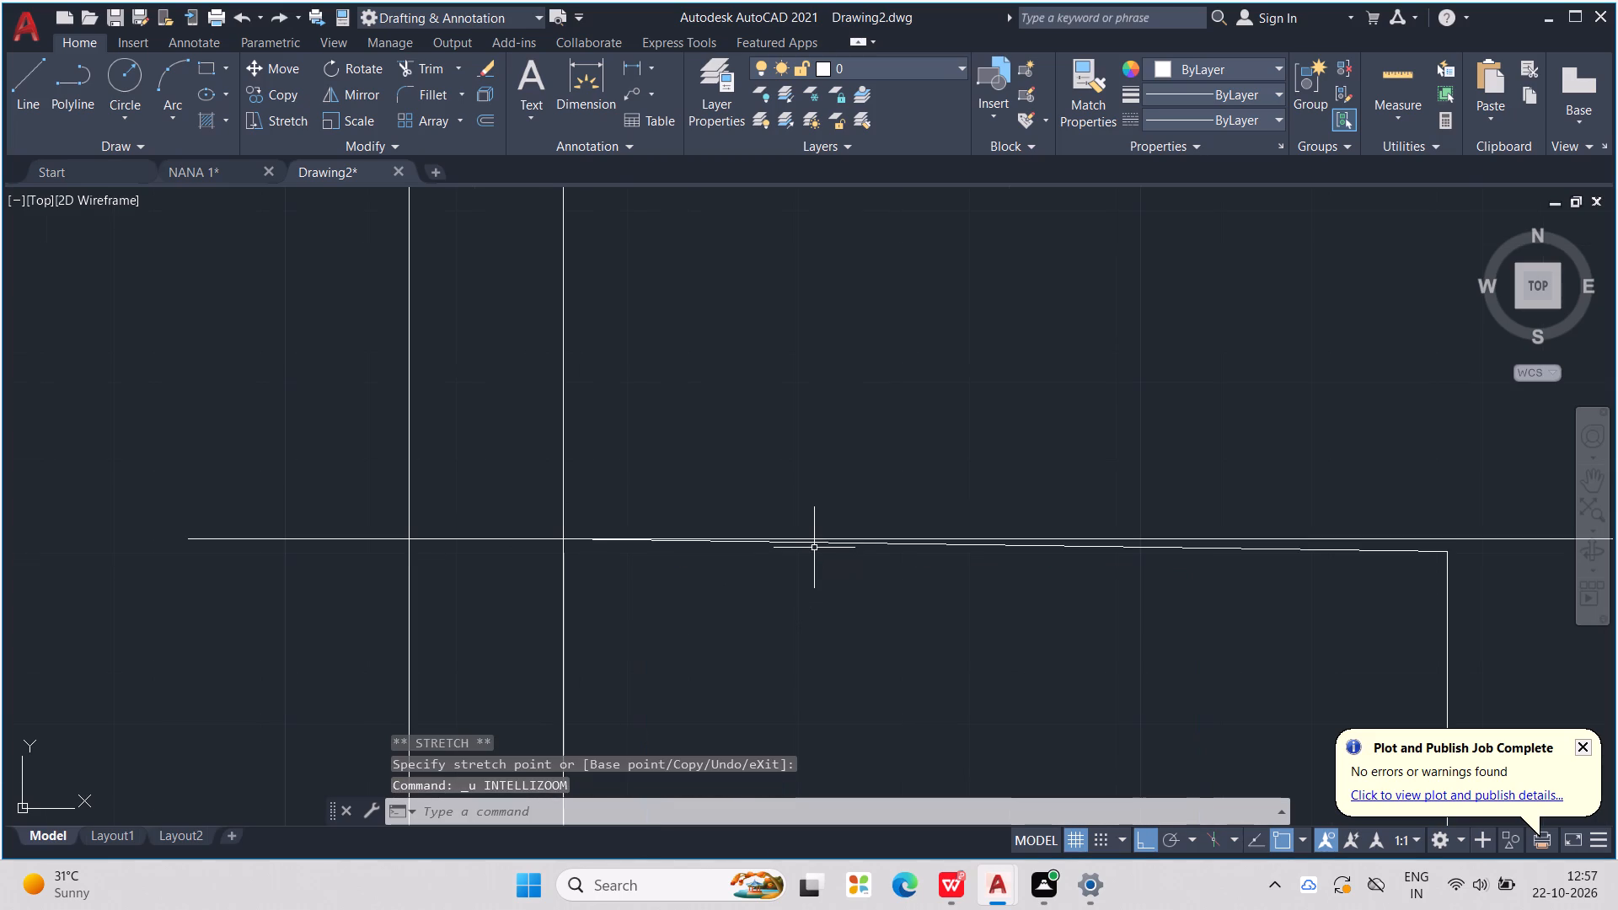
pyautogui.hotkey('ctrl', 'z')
# Move the whole copied rectangle up so its top edge lies on the guide line, keeping it against the interior wall.
pyautogui.click(833, 550)
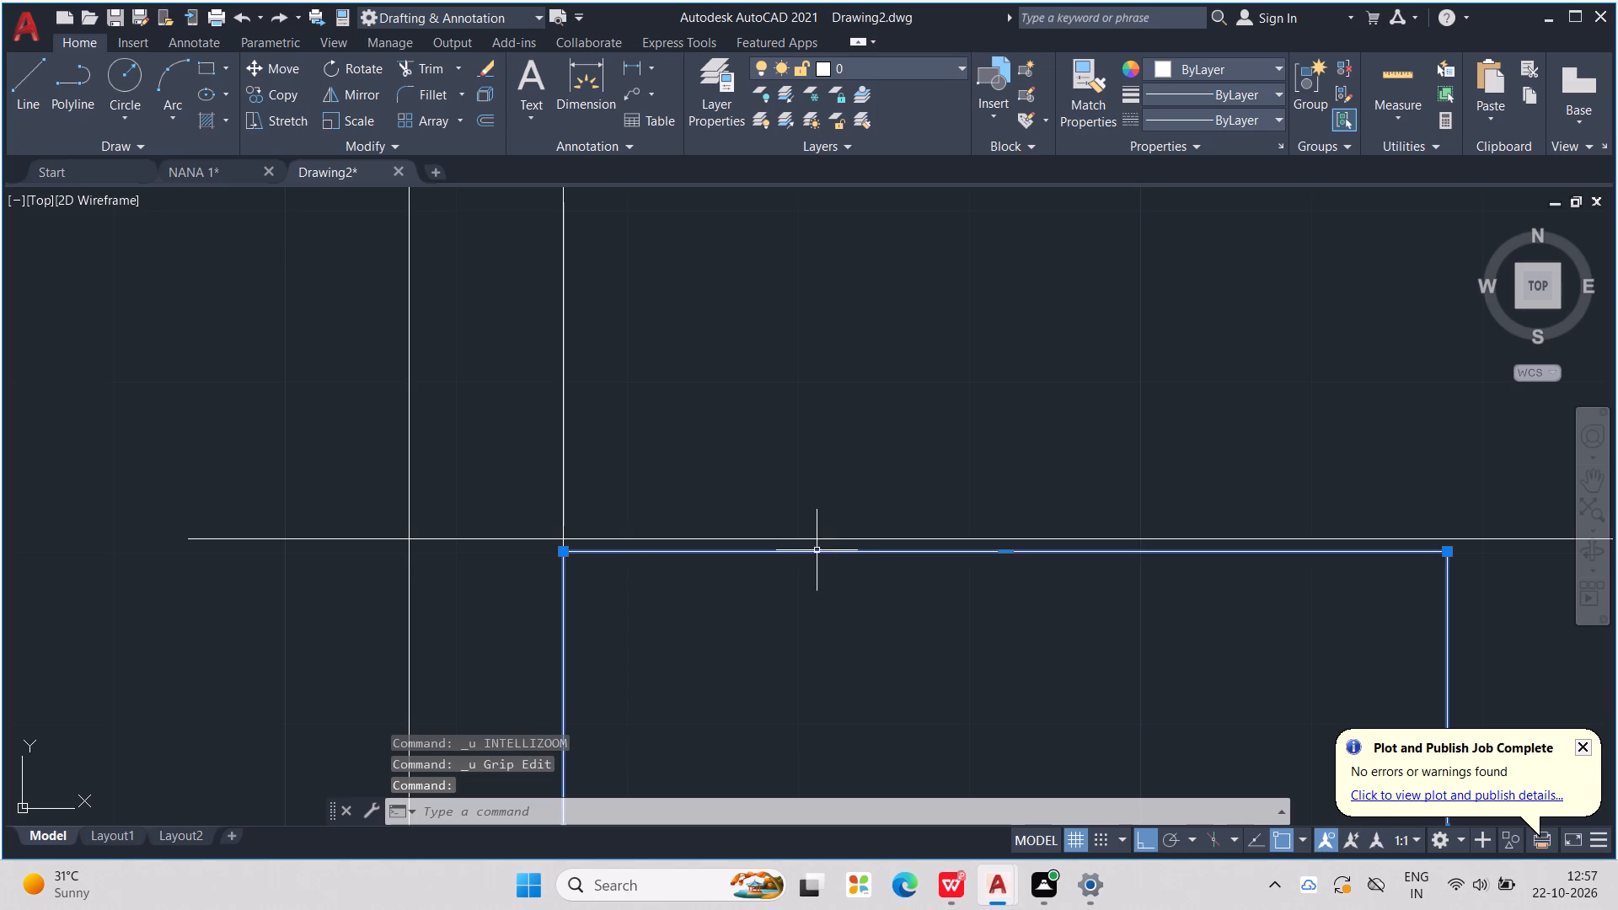
pyautogui.moveTo(683, 553); pyautogui.dragTo(687, 541)
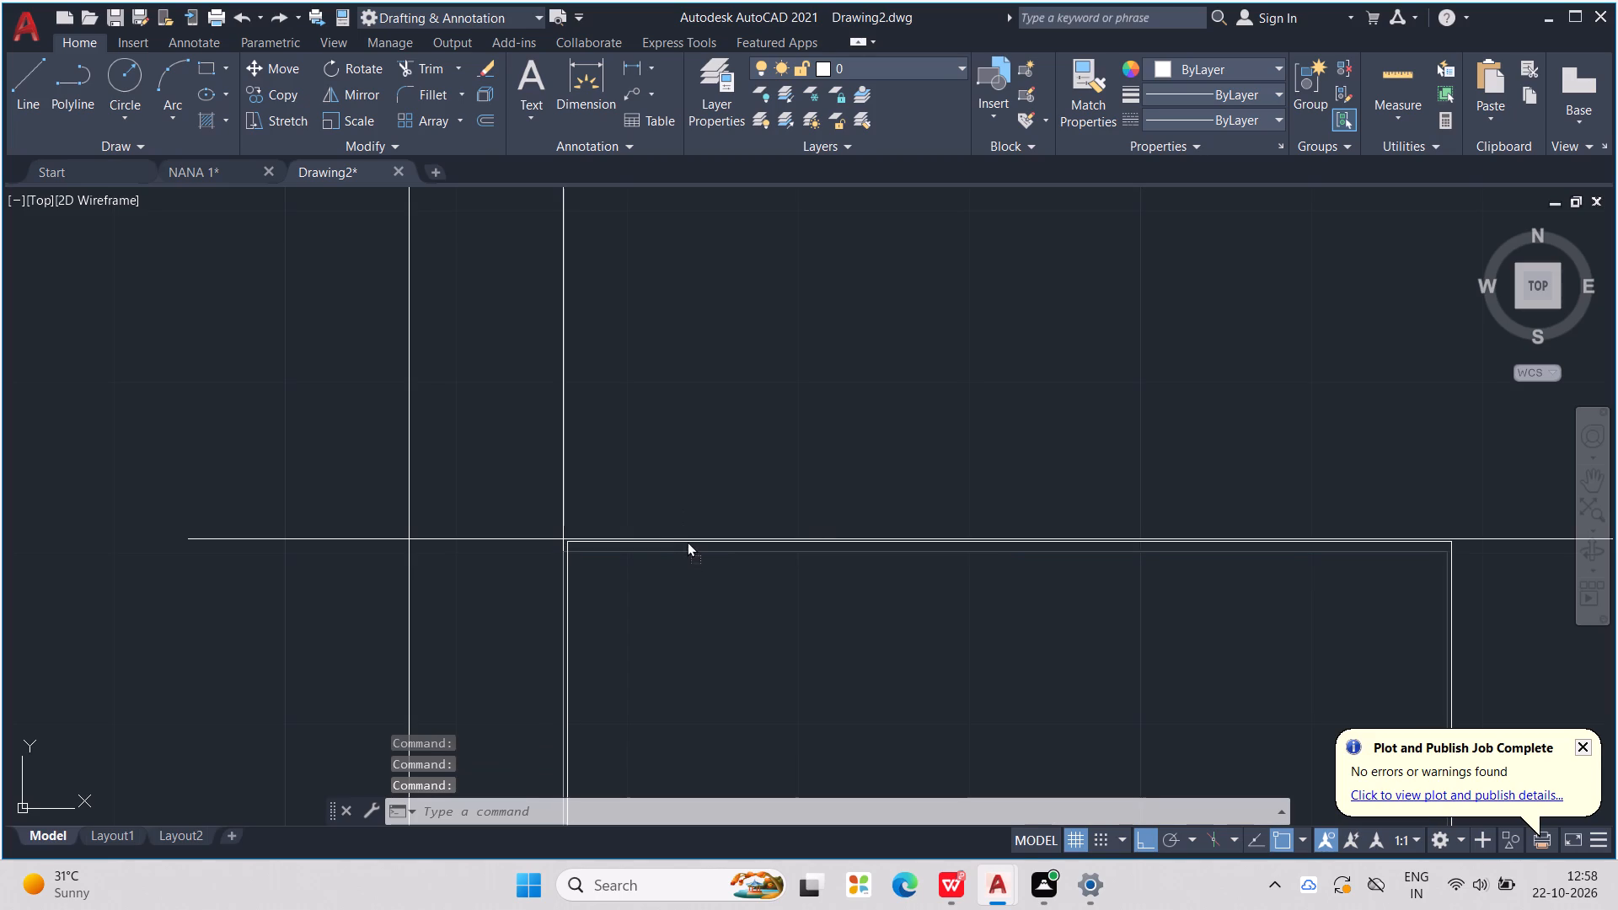
pyautogui.moveTo(687, 541); pyautogui.dragTo(684, 541)
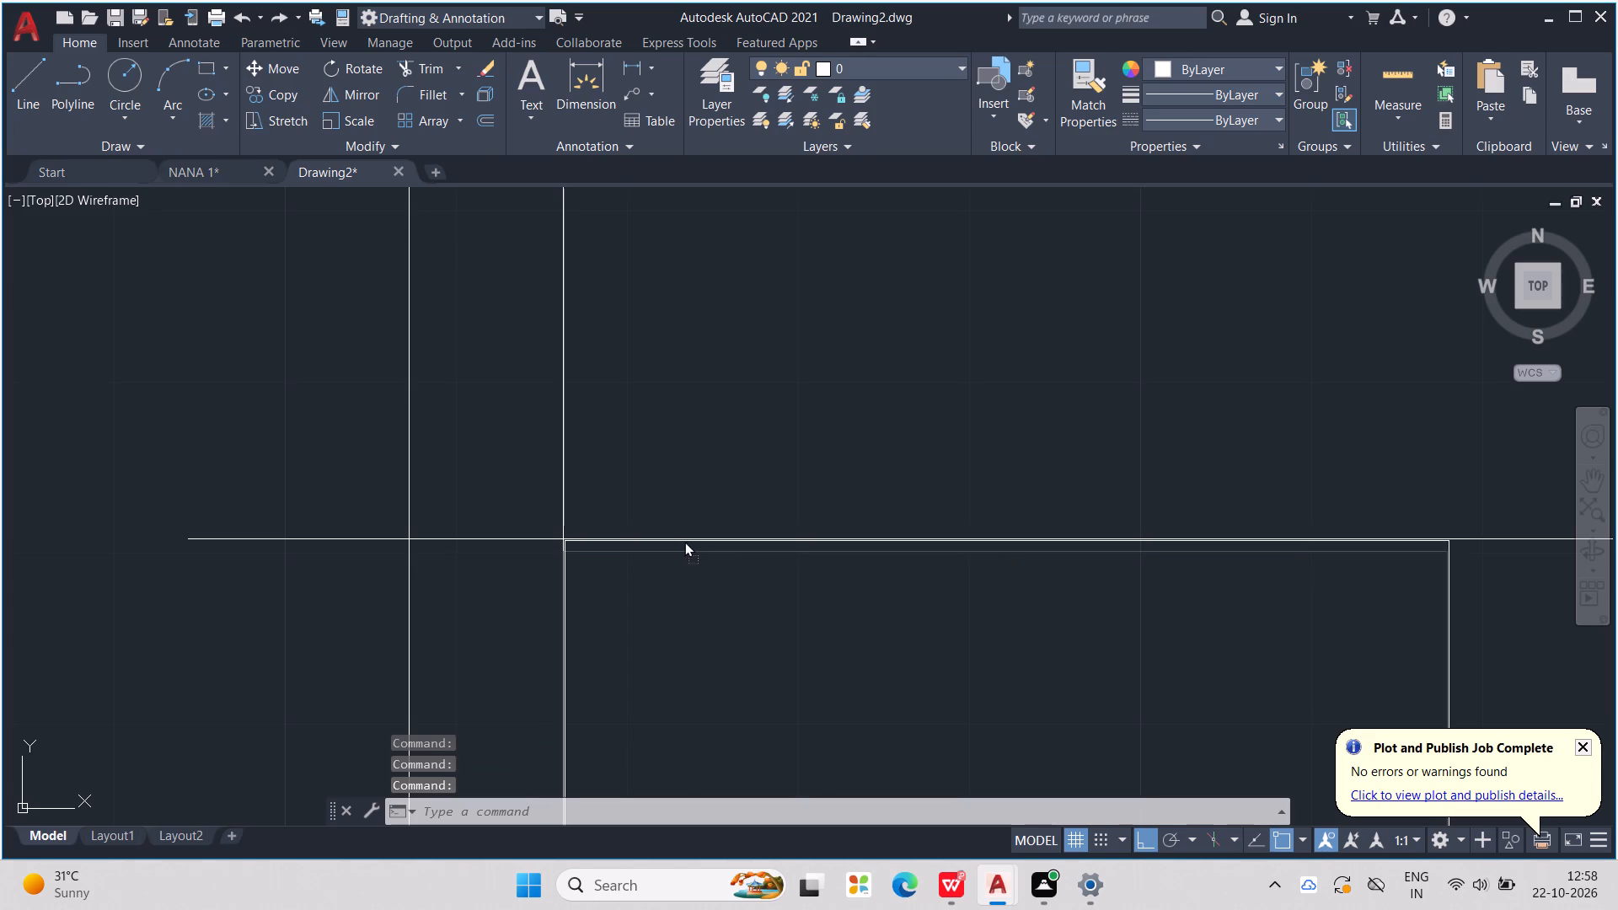
pyautogui.moveTo(684, 541); pyautogui.dragTo(683, 538)
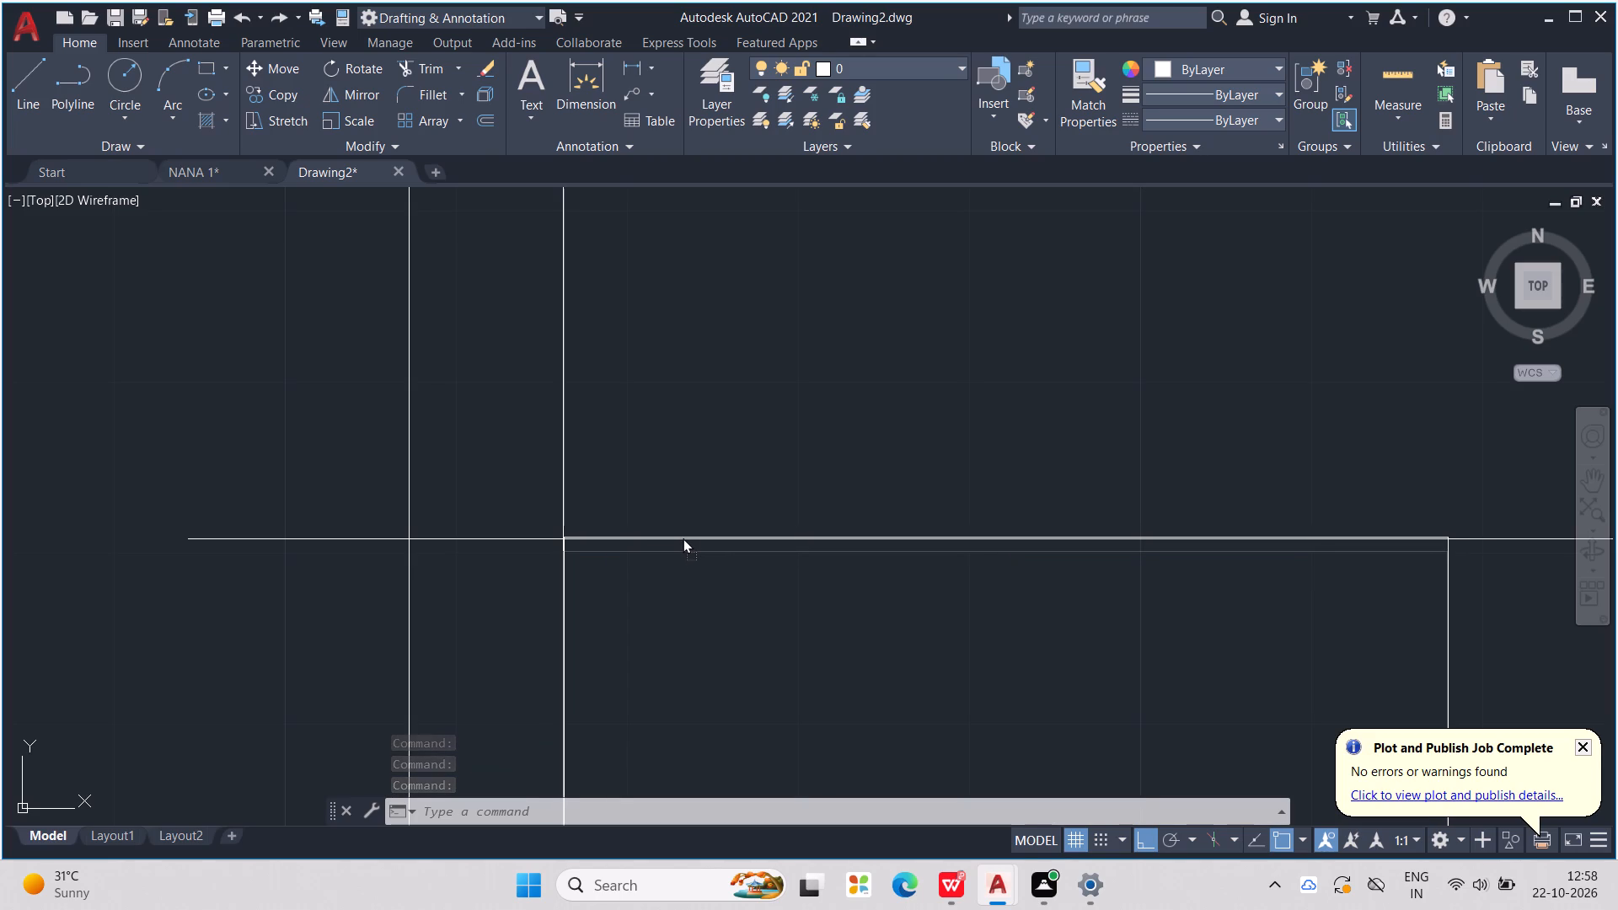
pyautogui.moveTo(683, 538); pyautogui.dragTo(683, 541)
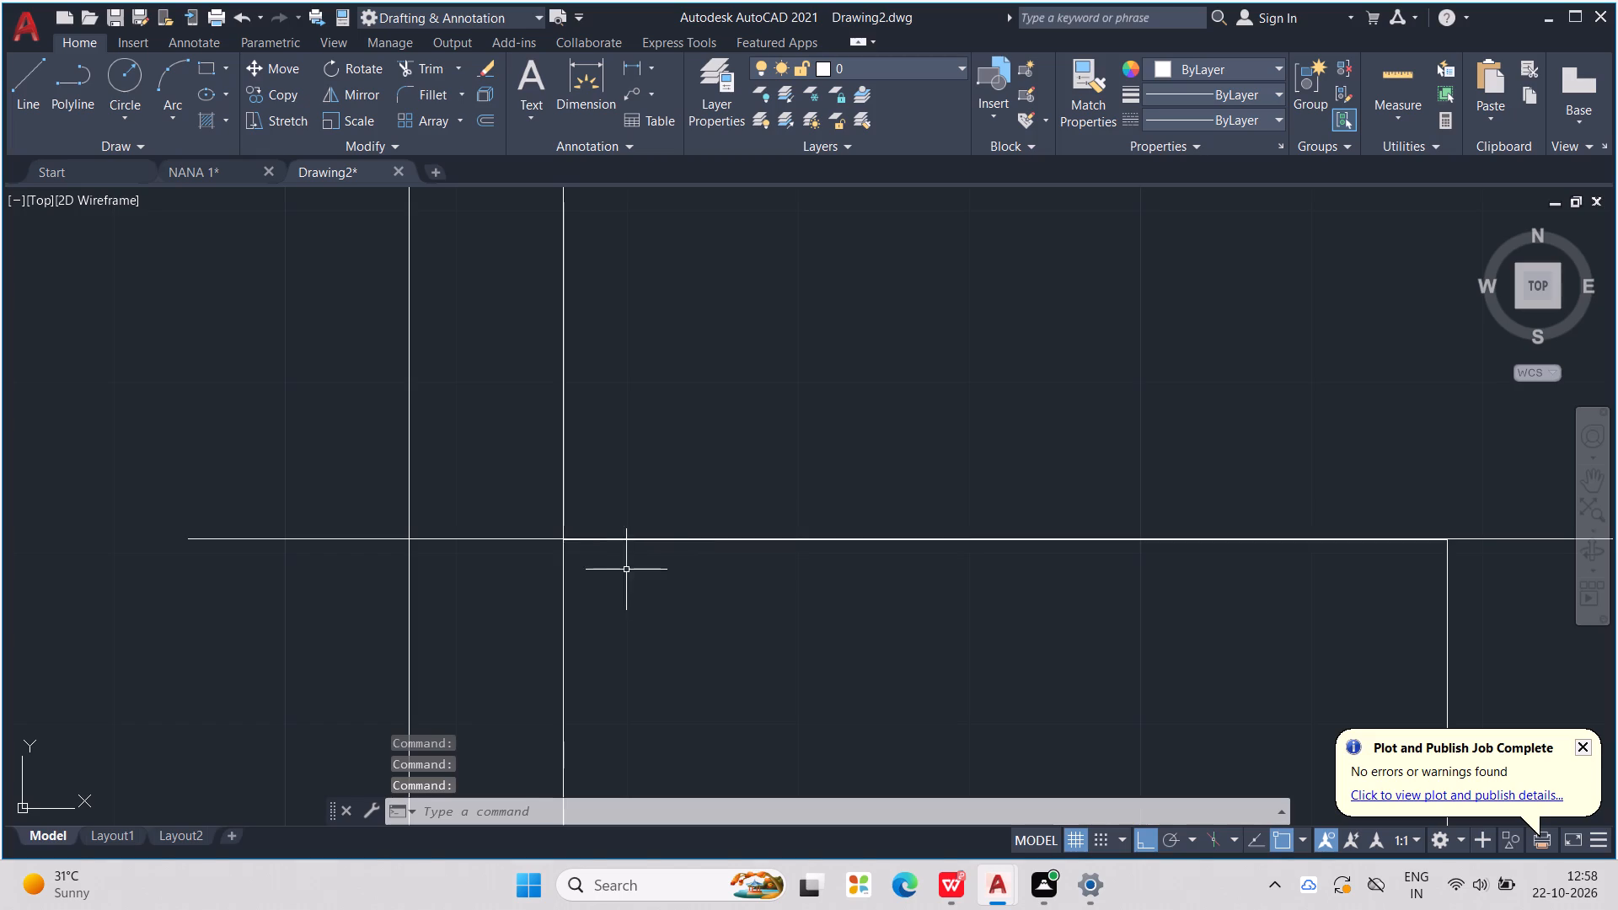
# Erase the horizontal guide line at the top of the lower door.
pyautogui.click(512, 538)
pyautogui.press('Delete')
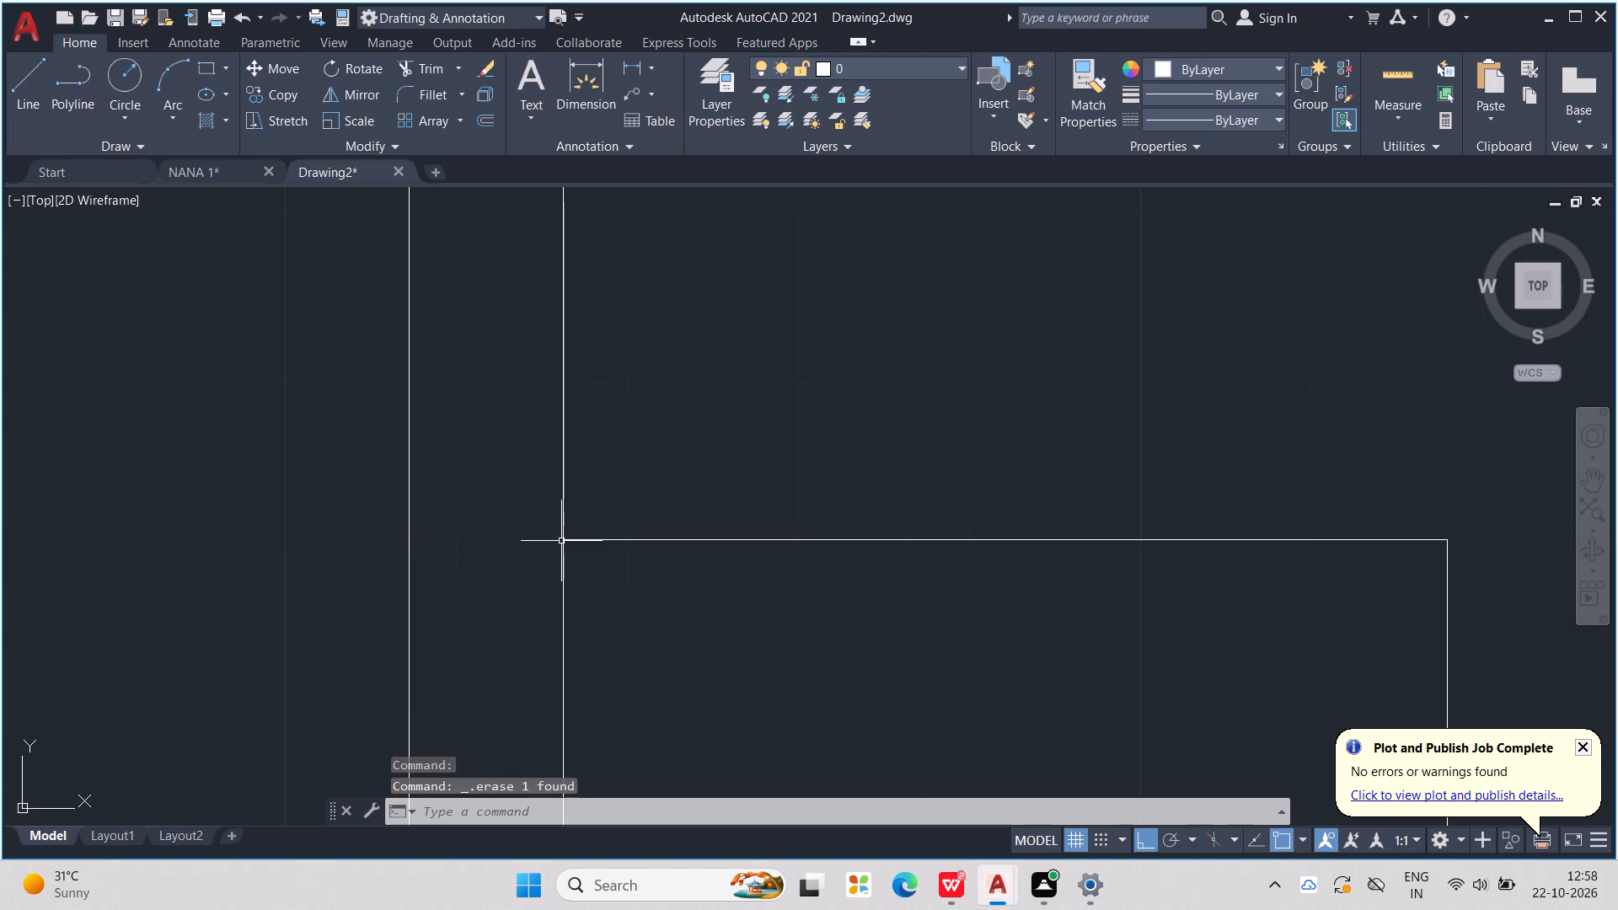
# Offset the lower and upper rooms' wide rectangles 1" inward to form their frames.
pyautogui.scroll(-4, 561, 541)
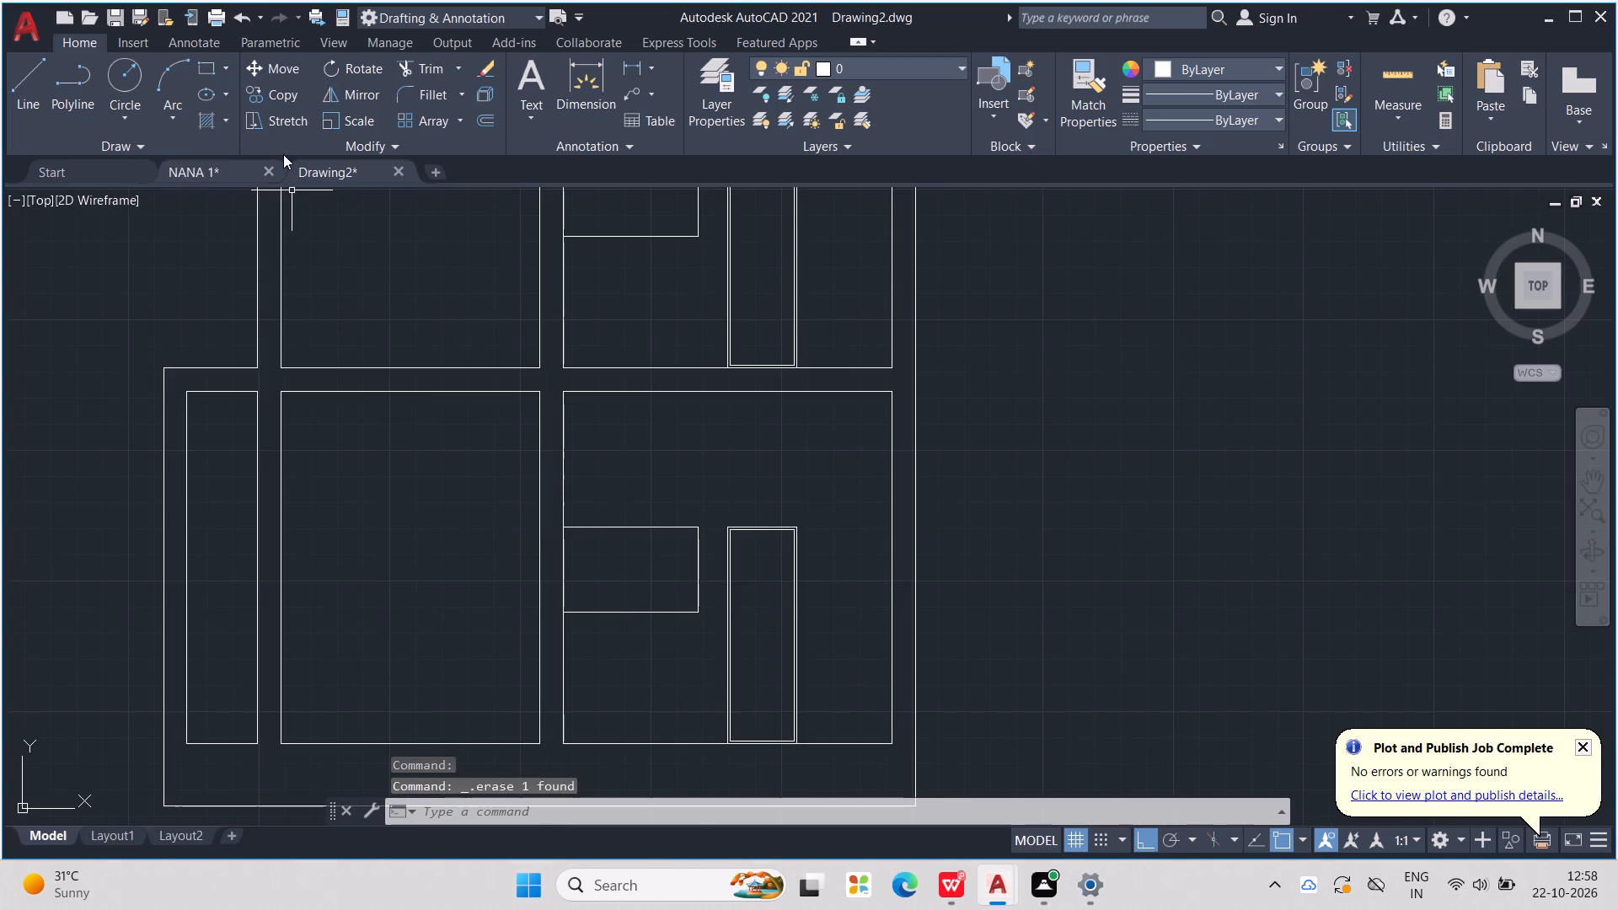
pyautogui.press('Escape')
pyautogui.press('Escape')
pyautogui.press('Escape')
pyautogui.write('OFF')
pyautogui.press('Return')
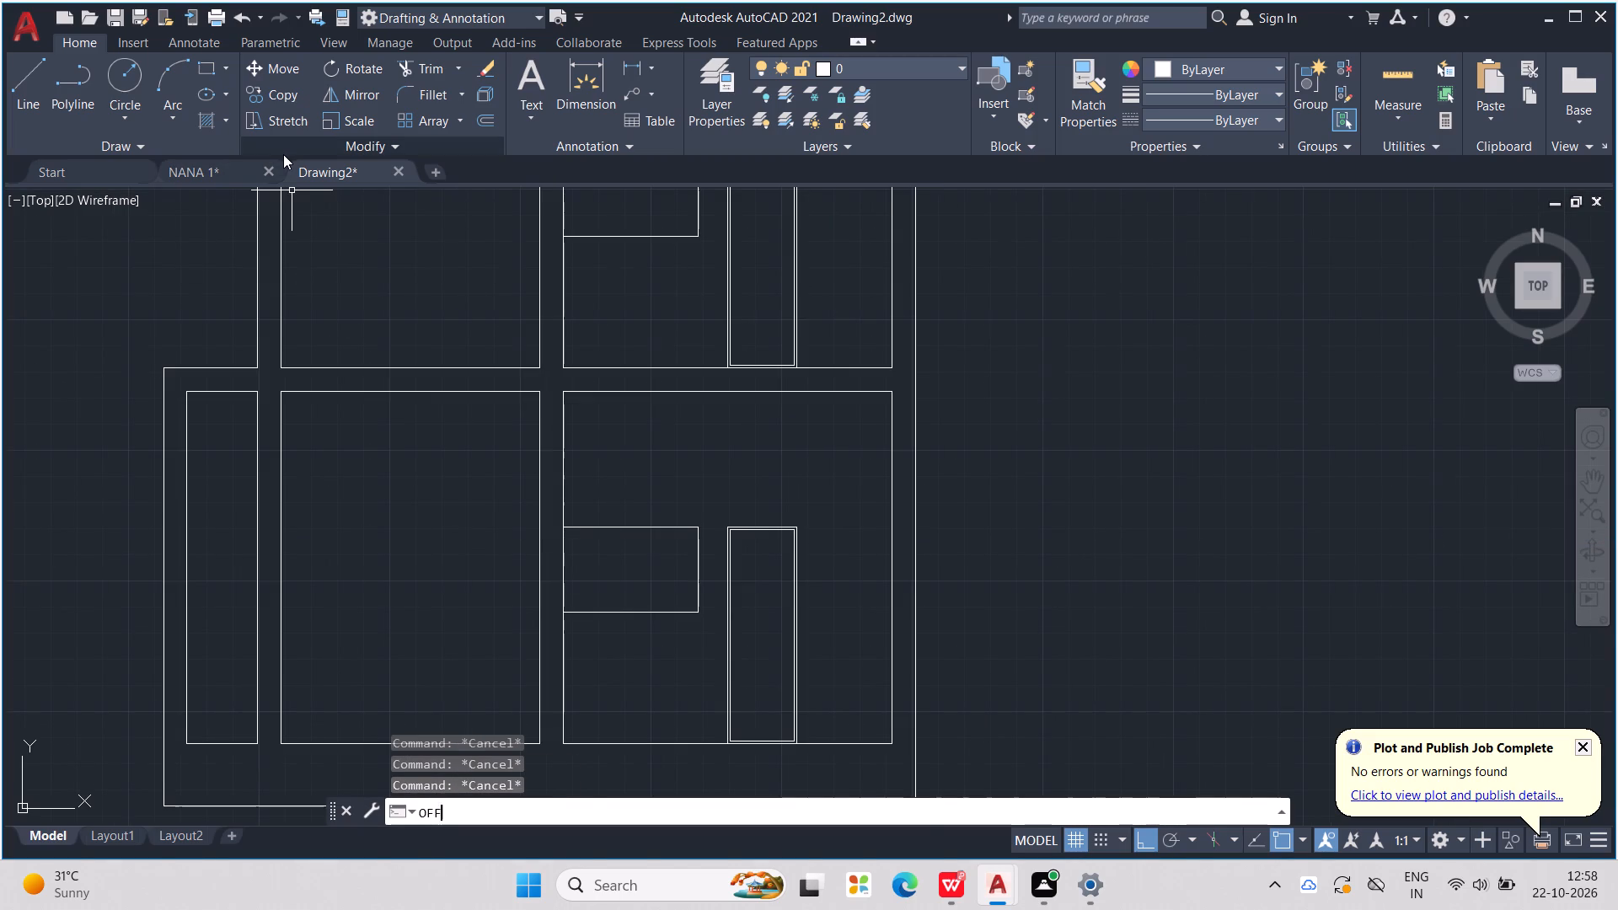
pyautogui.write('1"')
pyautogui.press('Return')
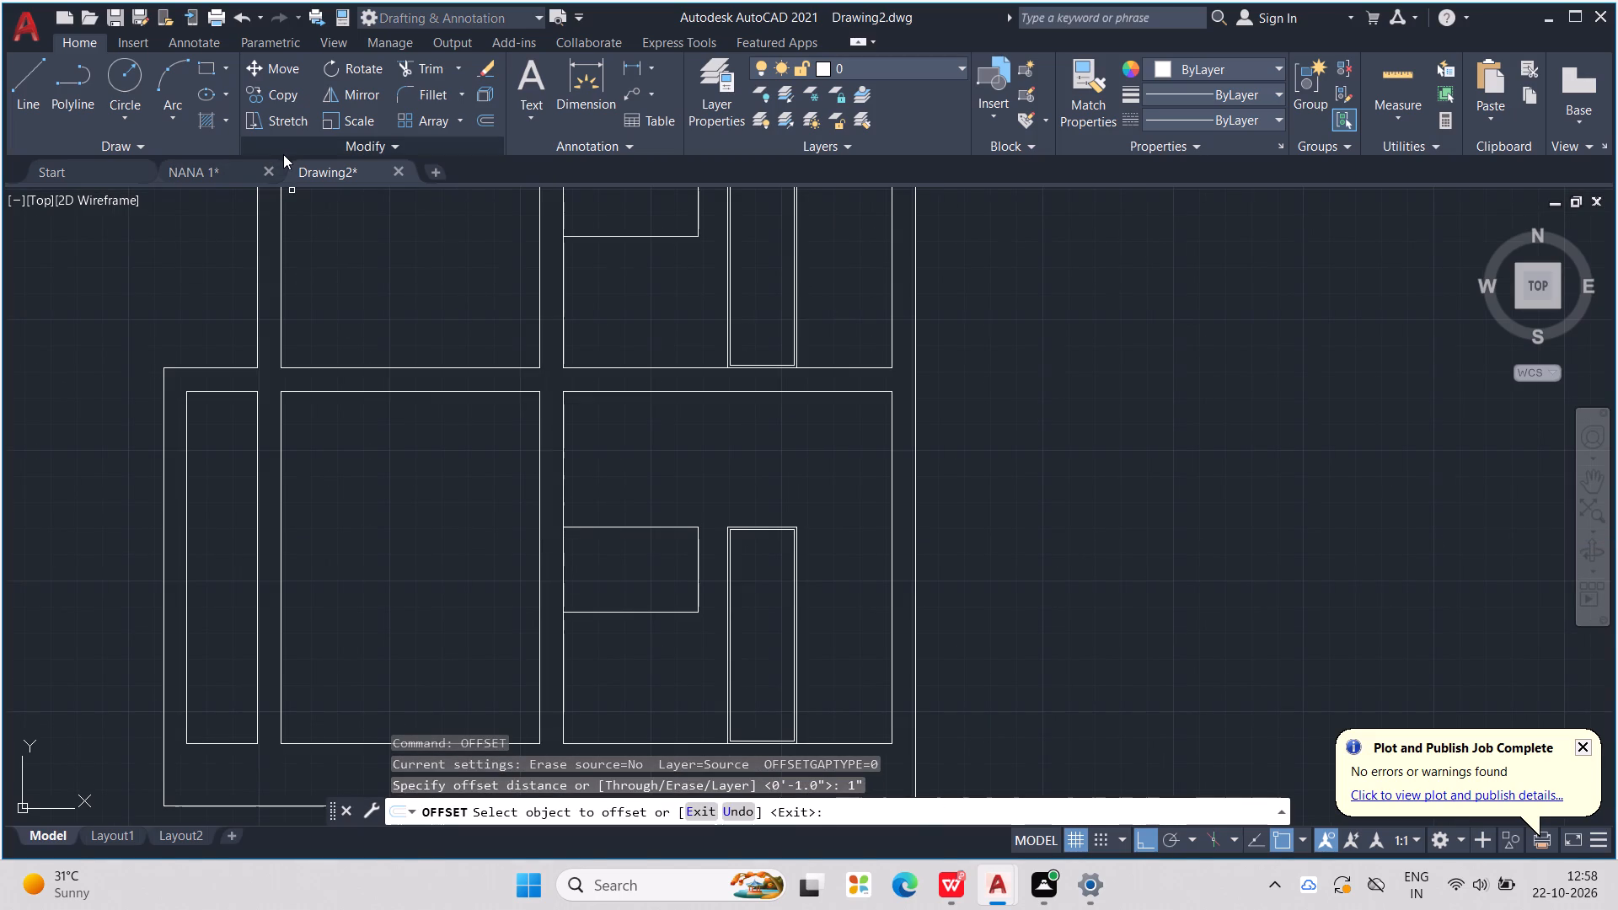
pyautogui.click(685, 527)
pyautogui.click(655, 570)
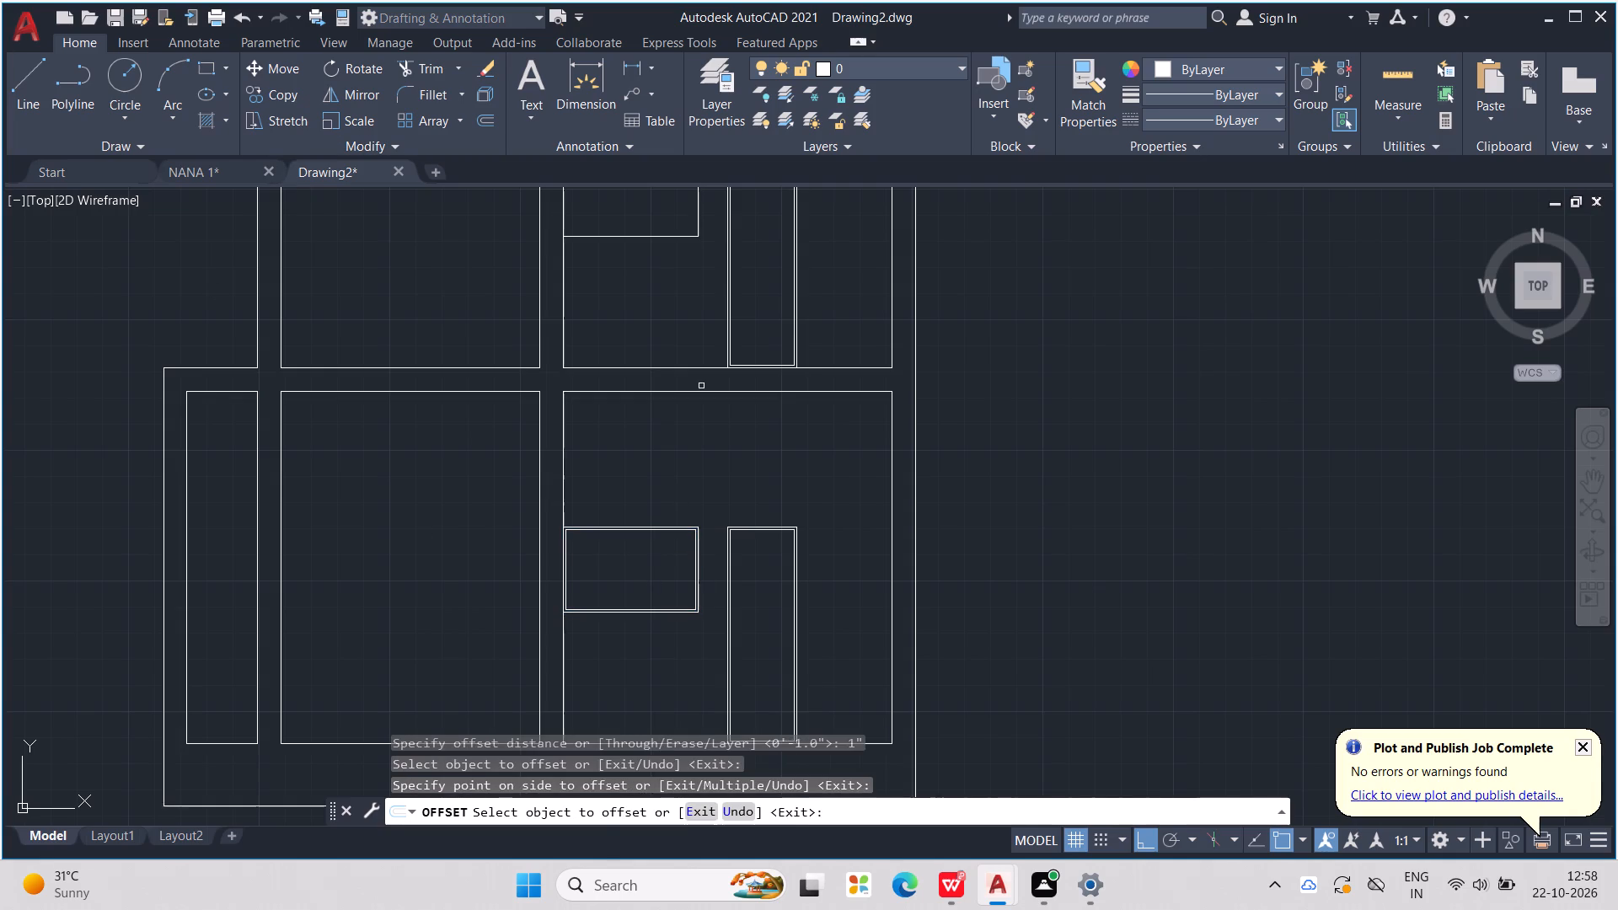
pyautogui.moveTo(701, 386); pyautogui.dragTo(703, 560, button='middle')
pyautogui.click(697, 371)
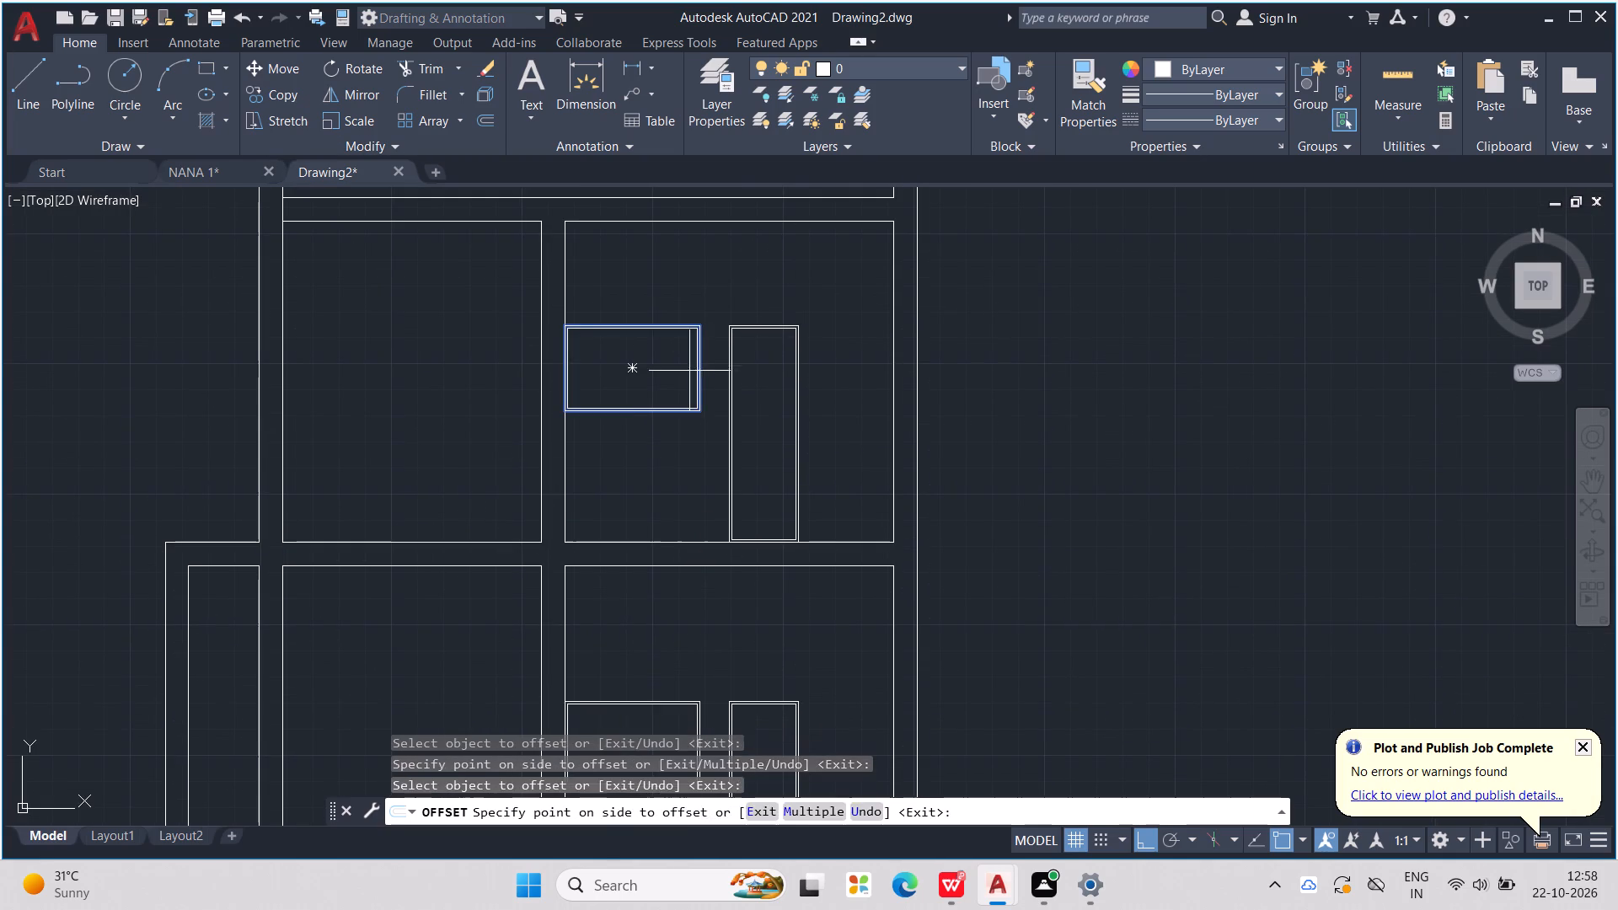
pyautogui.click(632, 378)
pyautogui.press('Escape')
pyautogui.press('Escape')
pyautogui.press('Escape')
pyautogui.press('Escape')
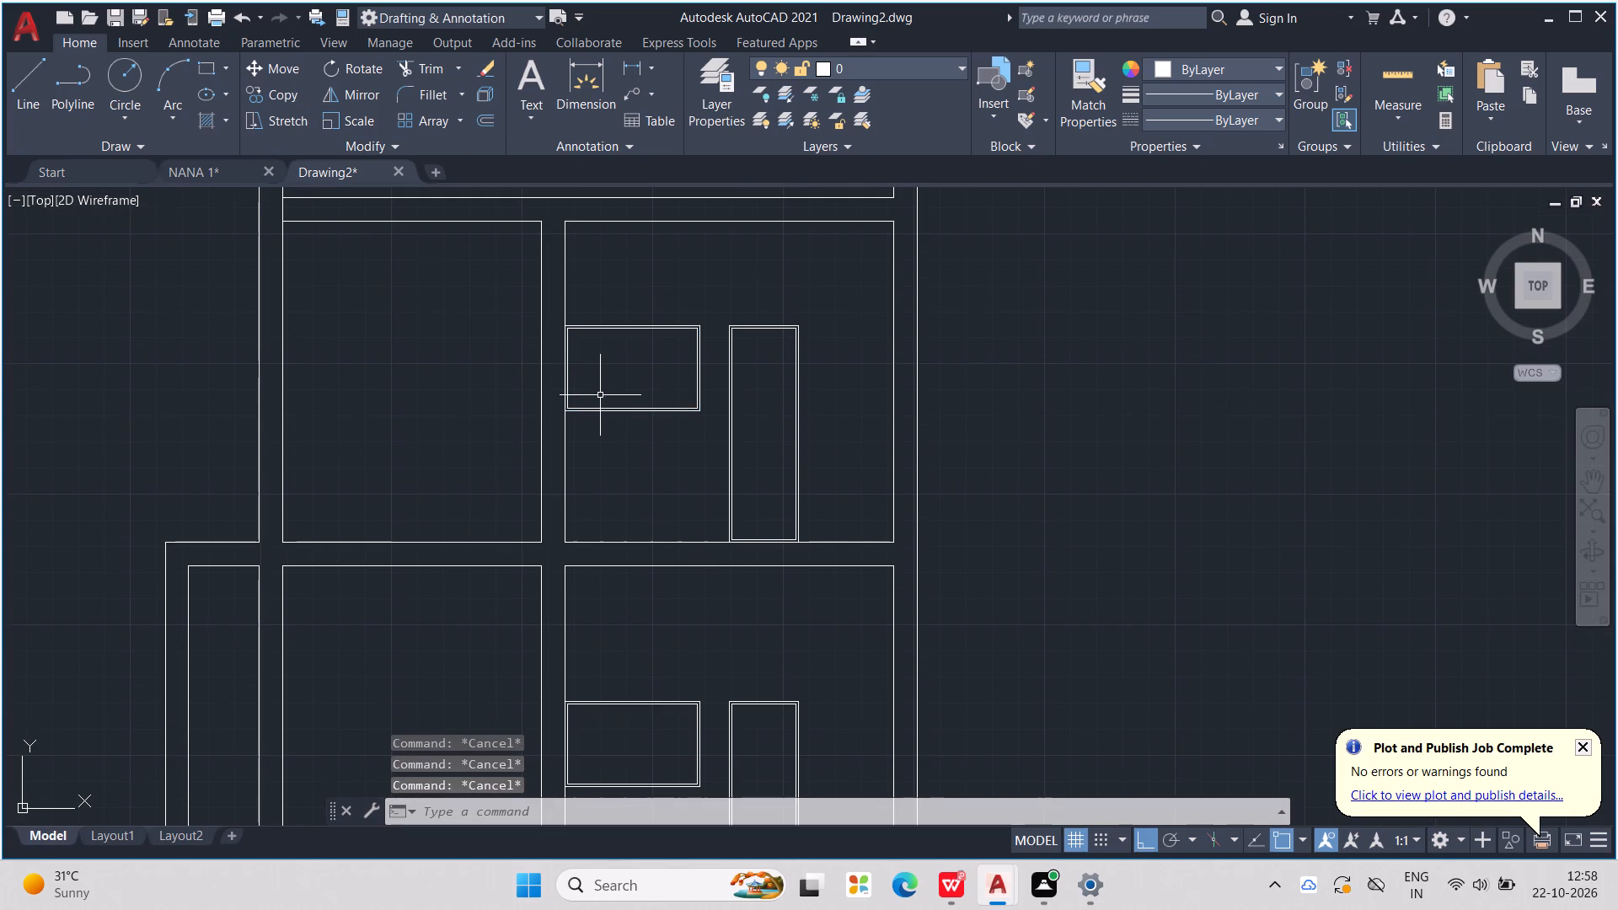
# Trim away the inner frame's west edge along the interior wall in the upper wide opening.
pyautogui.write('TR')
pyautogui.press('Return')
pyautogui.scroll(2, 585, 383)
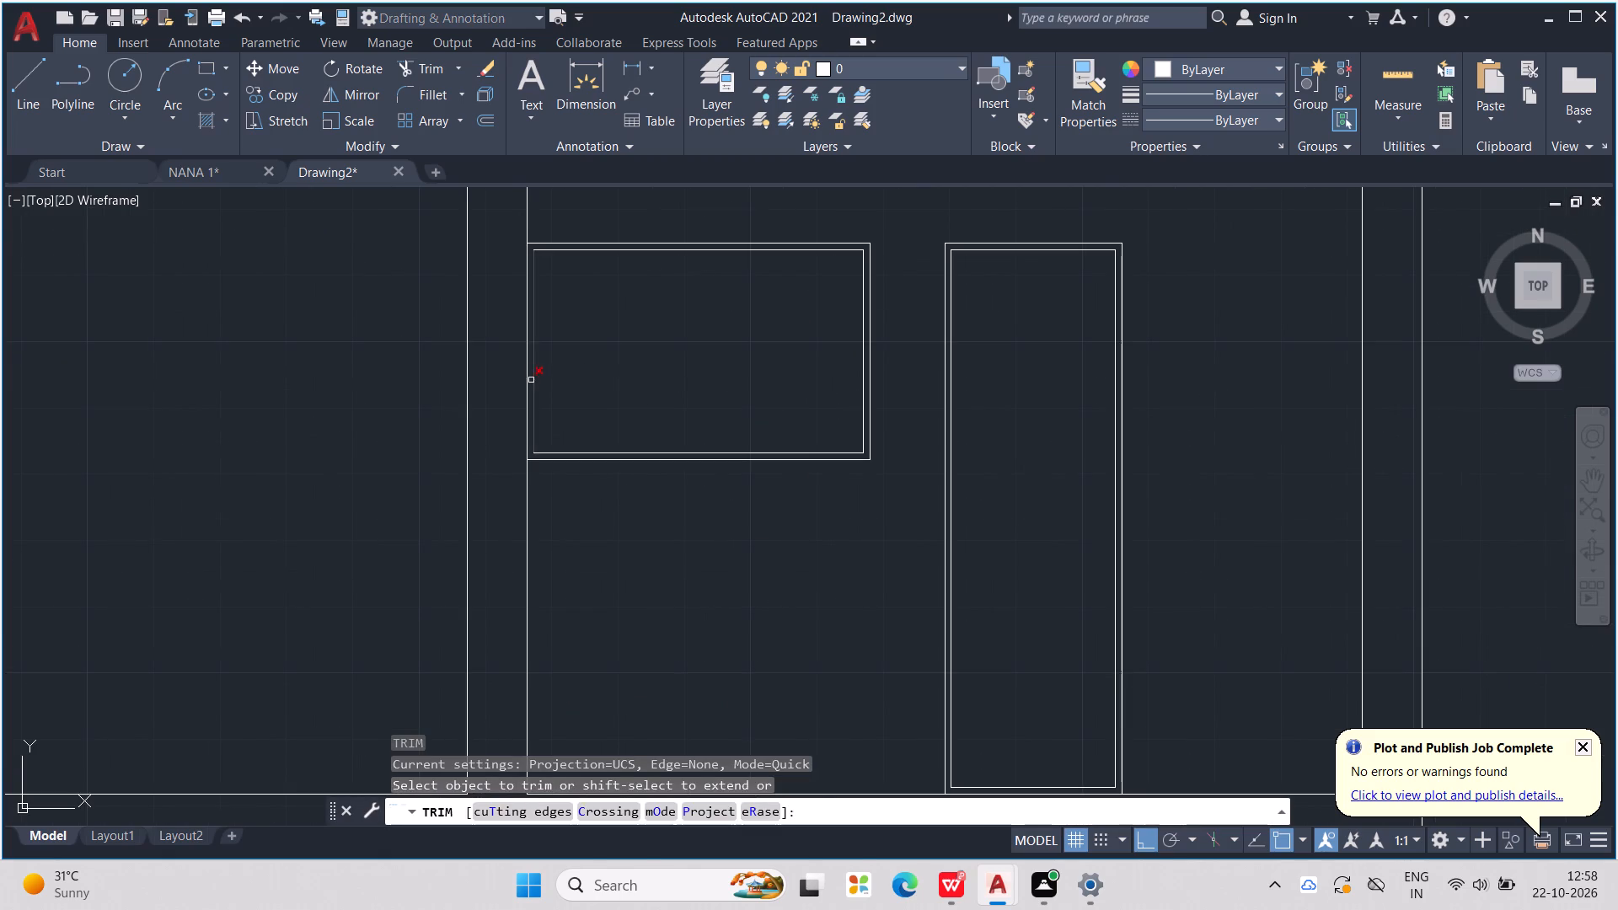
pyautogui.click(534, 382)
# Trim away the inner frame's bottom edge at the floor of the upper door.
pyautogui.scroll(-3, 592, 367)
pyautogui.moveTo(656, 520); pyautogui.dragTo(657, 520, button='middle')
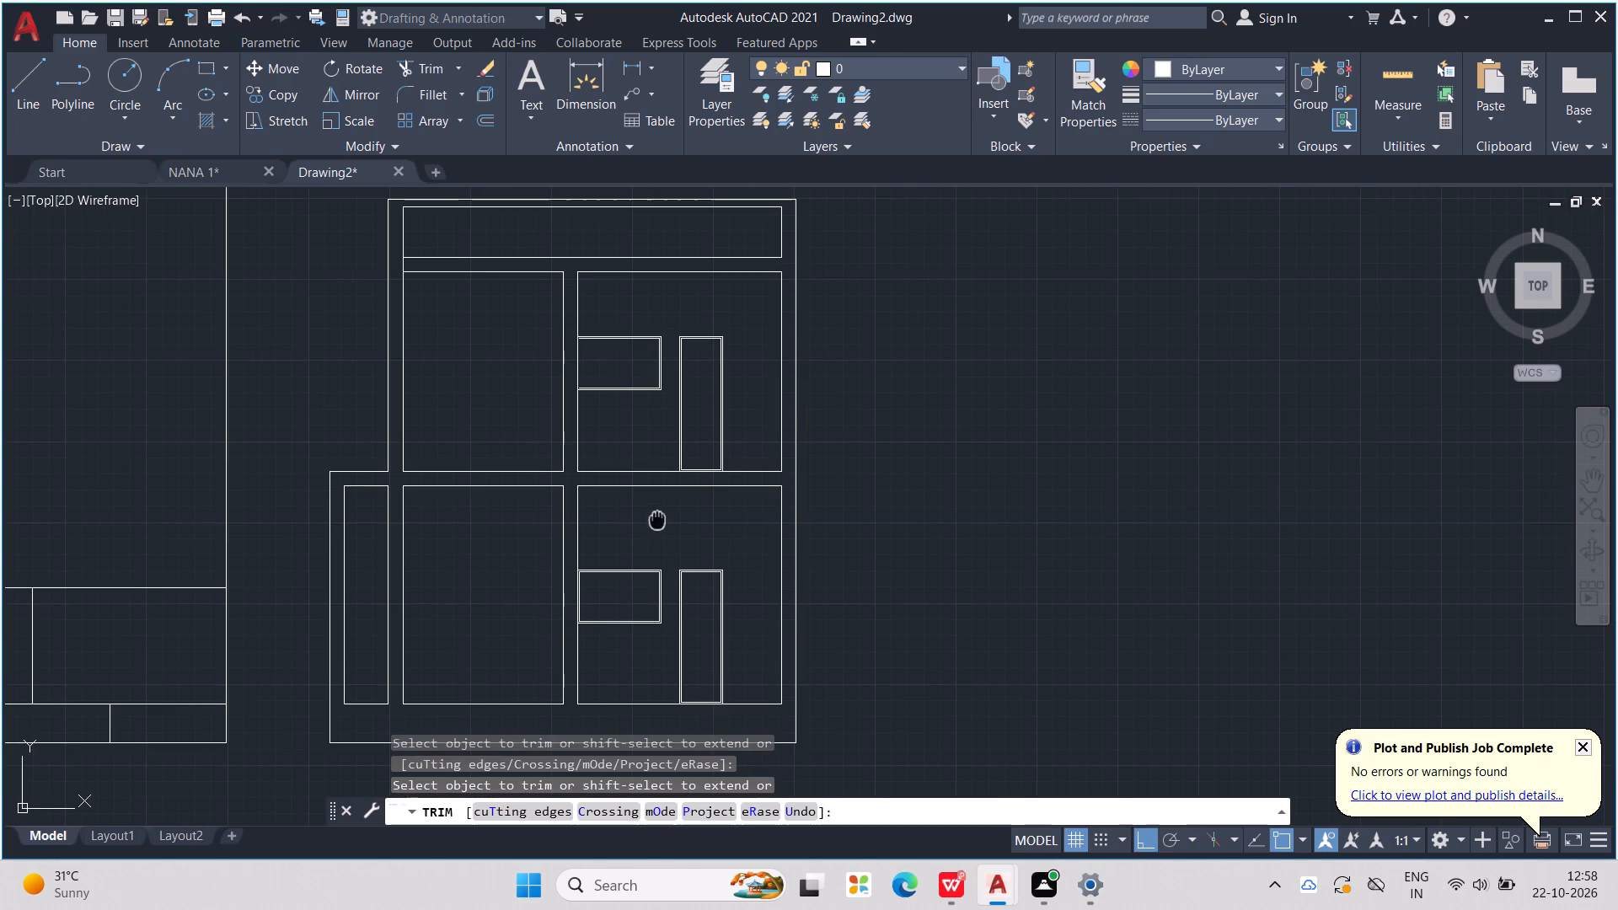
pyautogui.moveTo(657, 520); pyautogui.dragTo(659, 417, button='middle')
pyautogui.scroll(2, 717, 353)
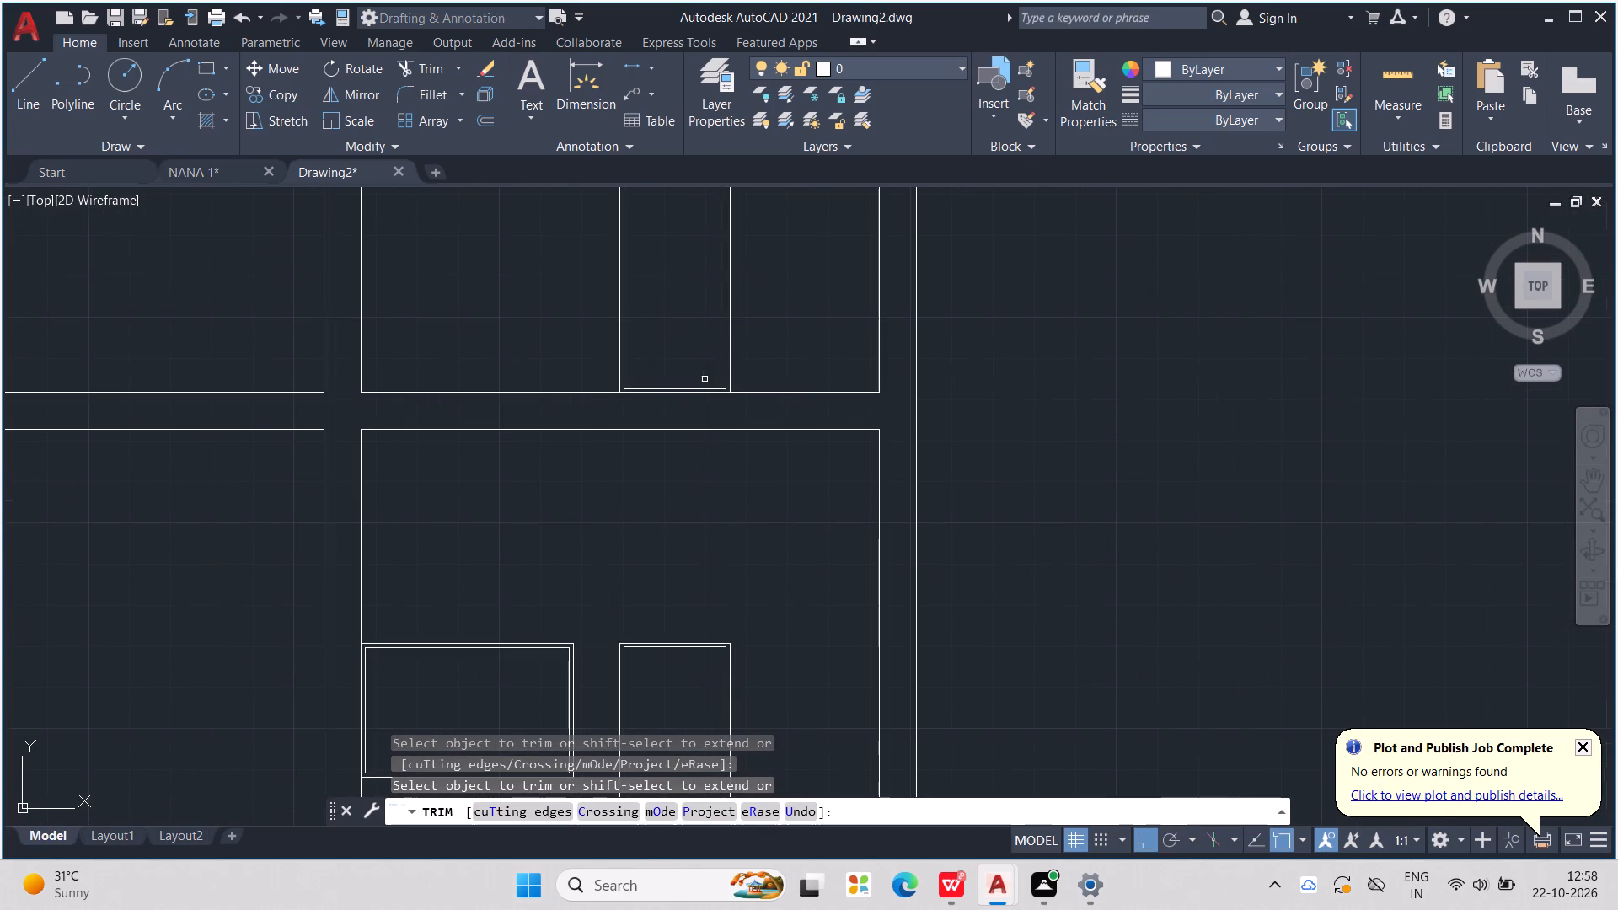
pyautogui.click(705, 388)
# Trim away the inner frame's west edge along the interior wall in the lower wide opening.
pyautogui.moveTo(582, 469); pyautogui.dragTo(587, 434, button='middle')
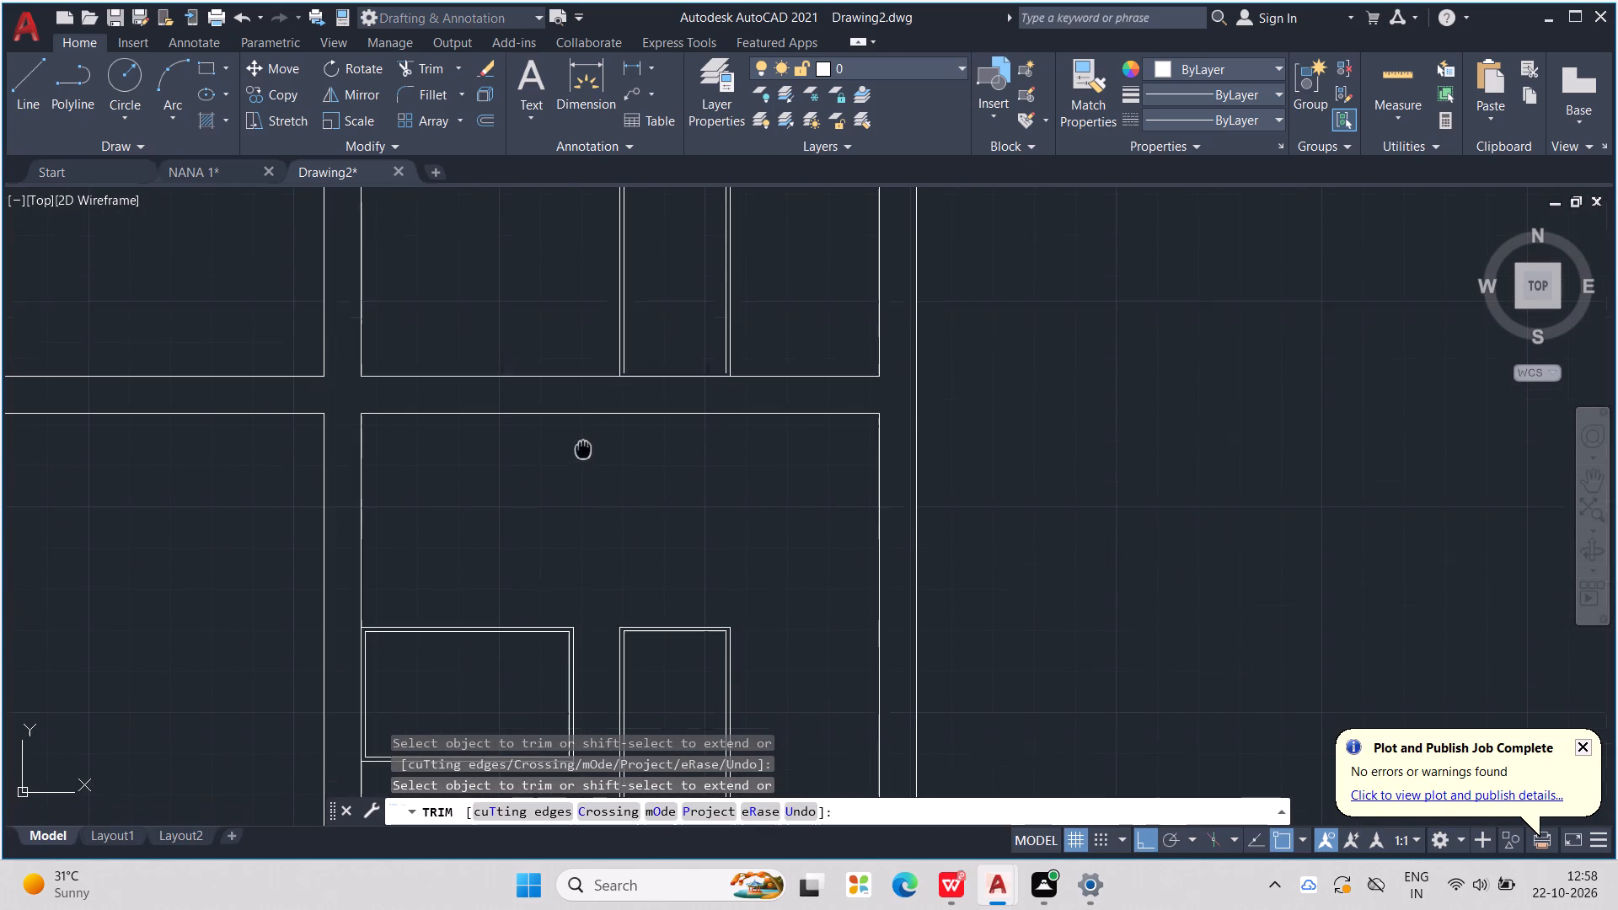
pyautogui.moveTo(587, 434); pyautogui.dragTo(670, 275, button='middle')
pyautogui.scroll(1, 494, 513)
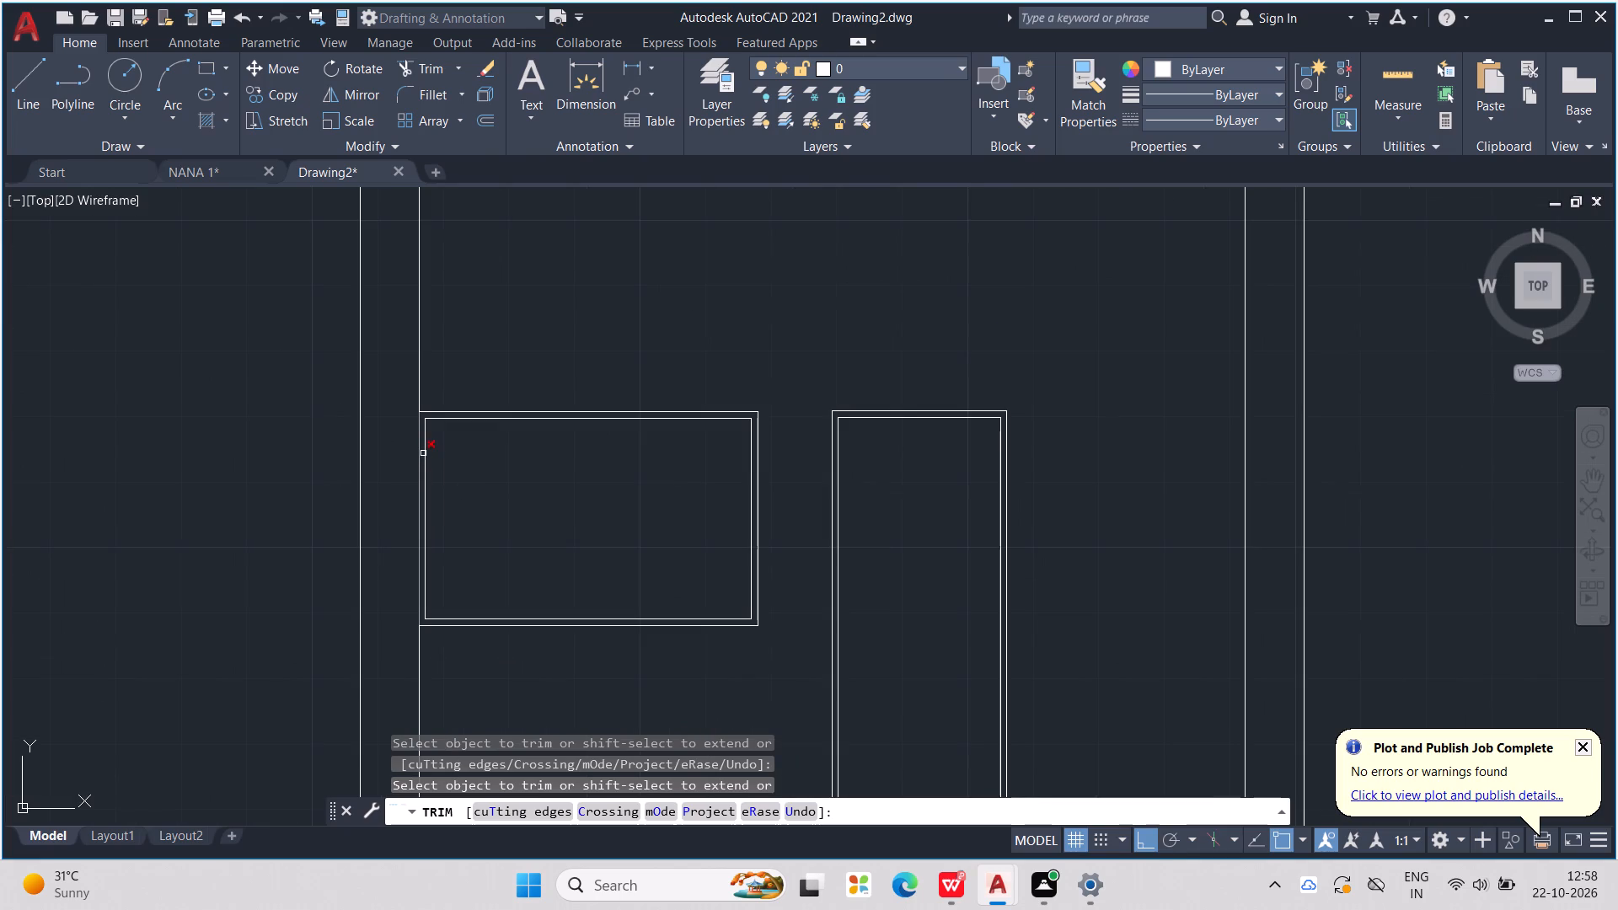
pyautogui.click(423, 452)
pyautogui.moveTo(516, 480); pyautogui.dragTo(551, 490, button='middle')
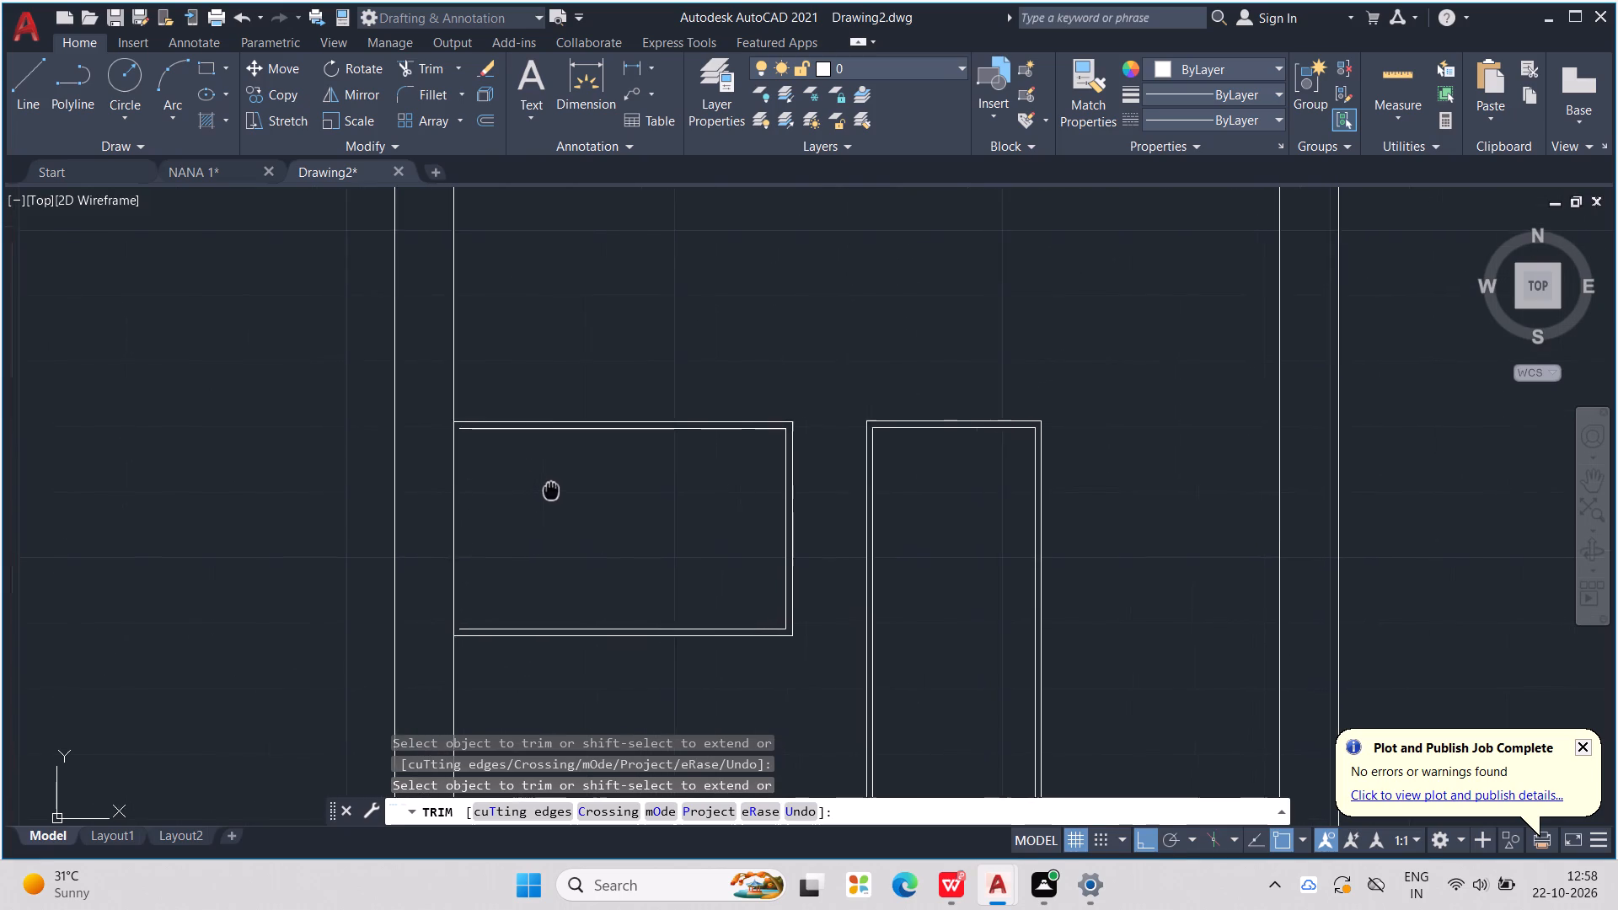
pyautogui.moveTo(551, 490); pyautogui.dragTo(553, 490, button='middle')
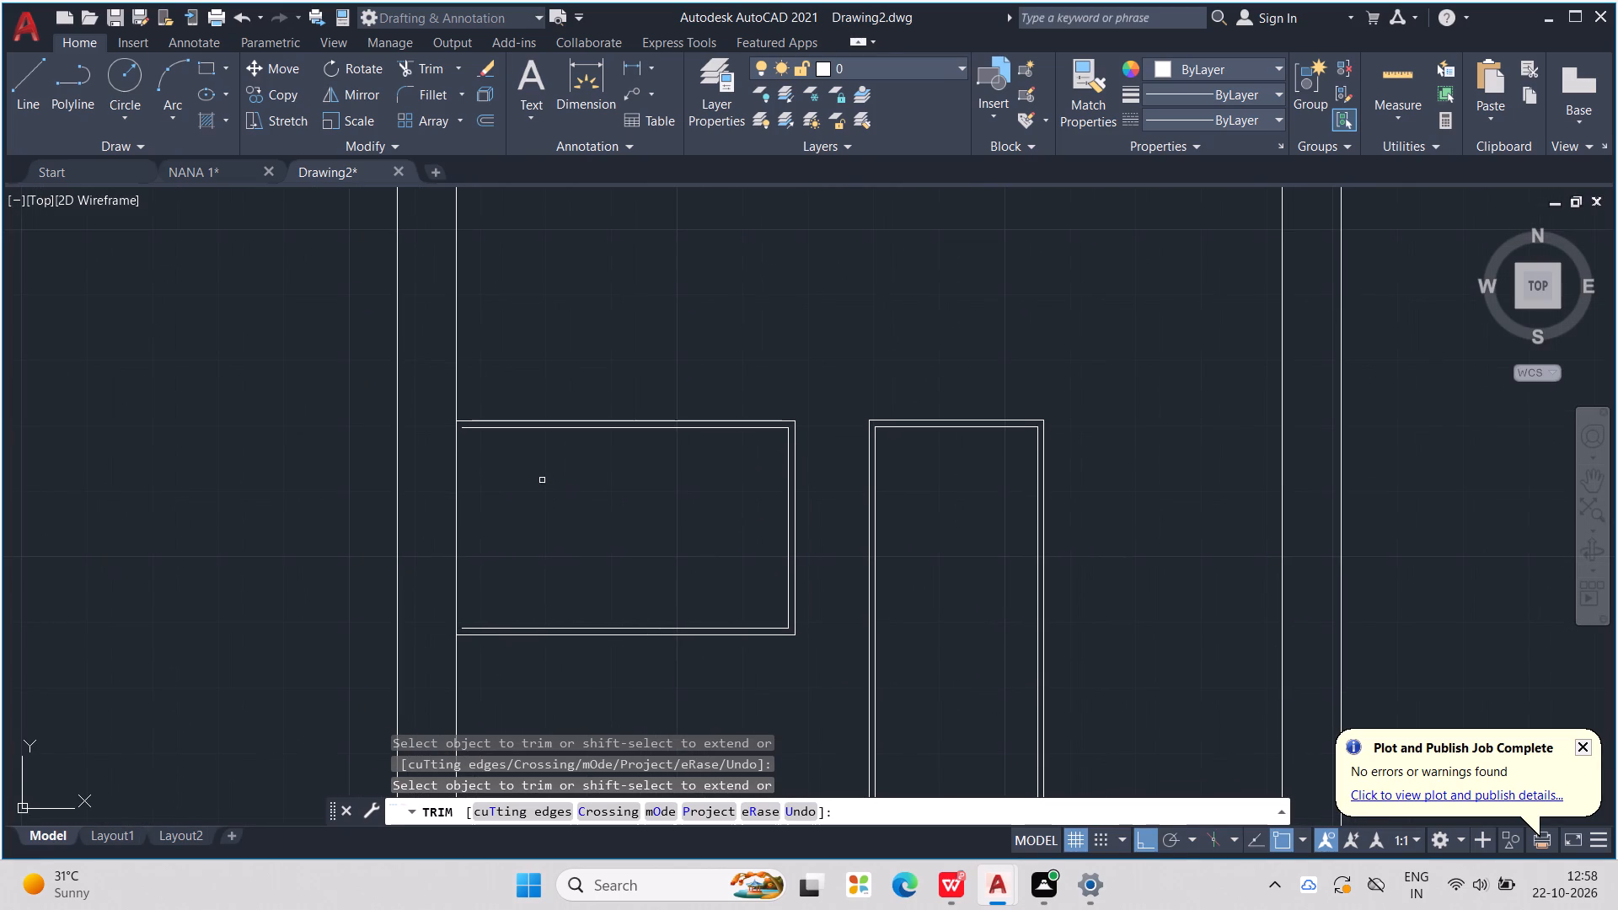
pyautogui.press('Escape')
pyautogui.press('Escape')
pyautogui.press('Escape')
pyautogui.press('Escape')
# Extend the lower wide opening's inner top and bottom frame lines west to the interior wall.
pyautogui.write('EX')
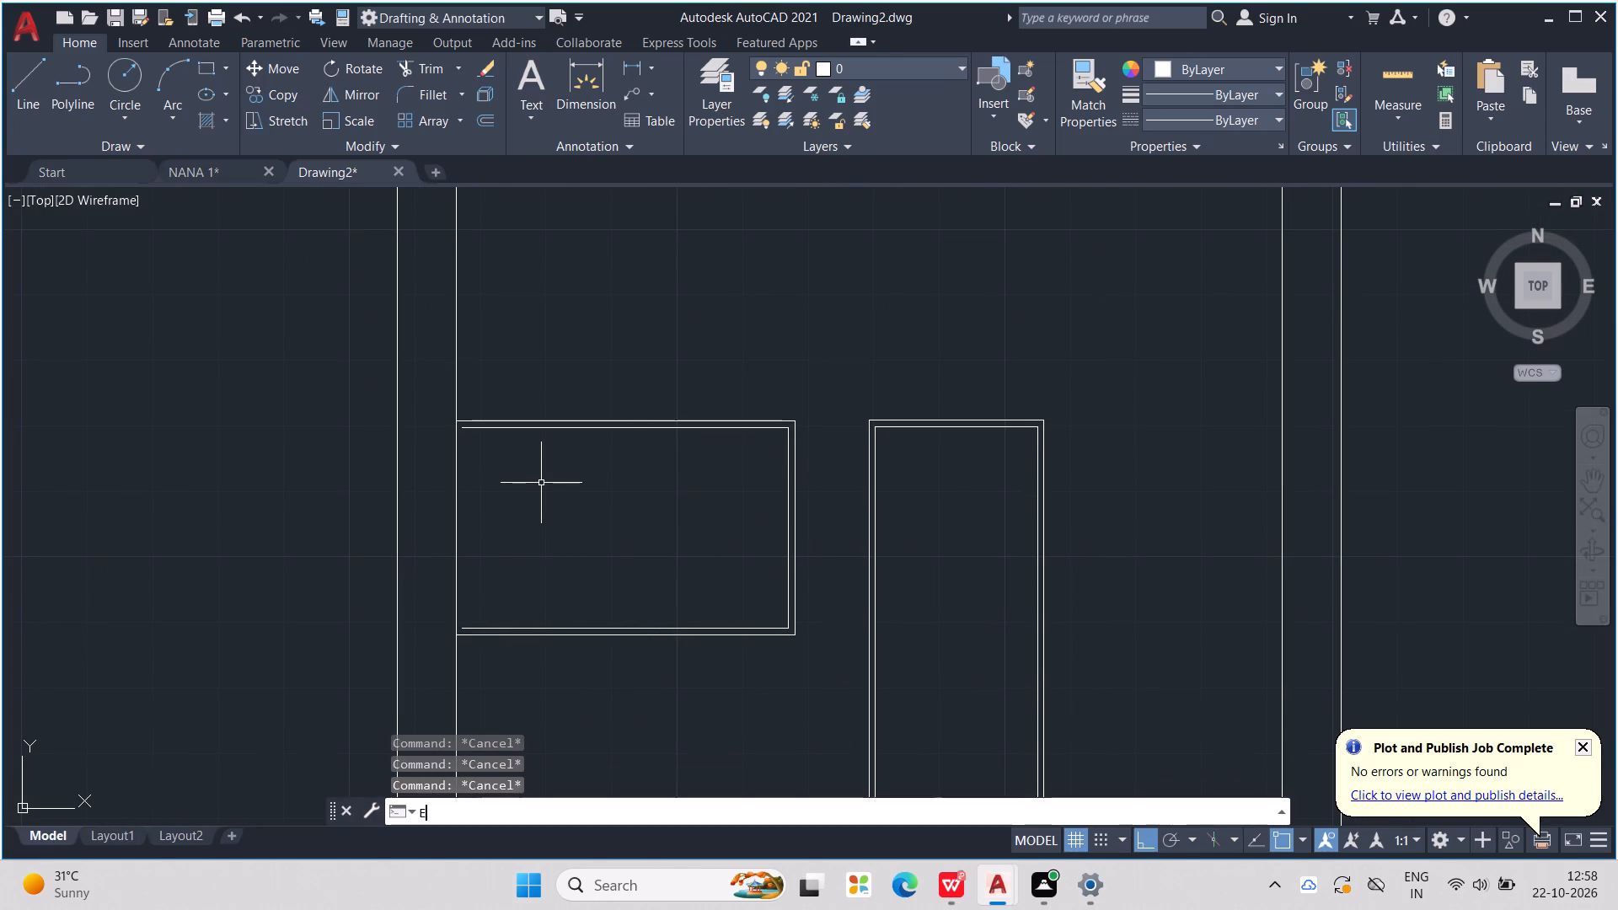
pyautogui.press('Return')
pyautogui.click(528, 426)
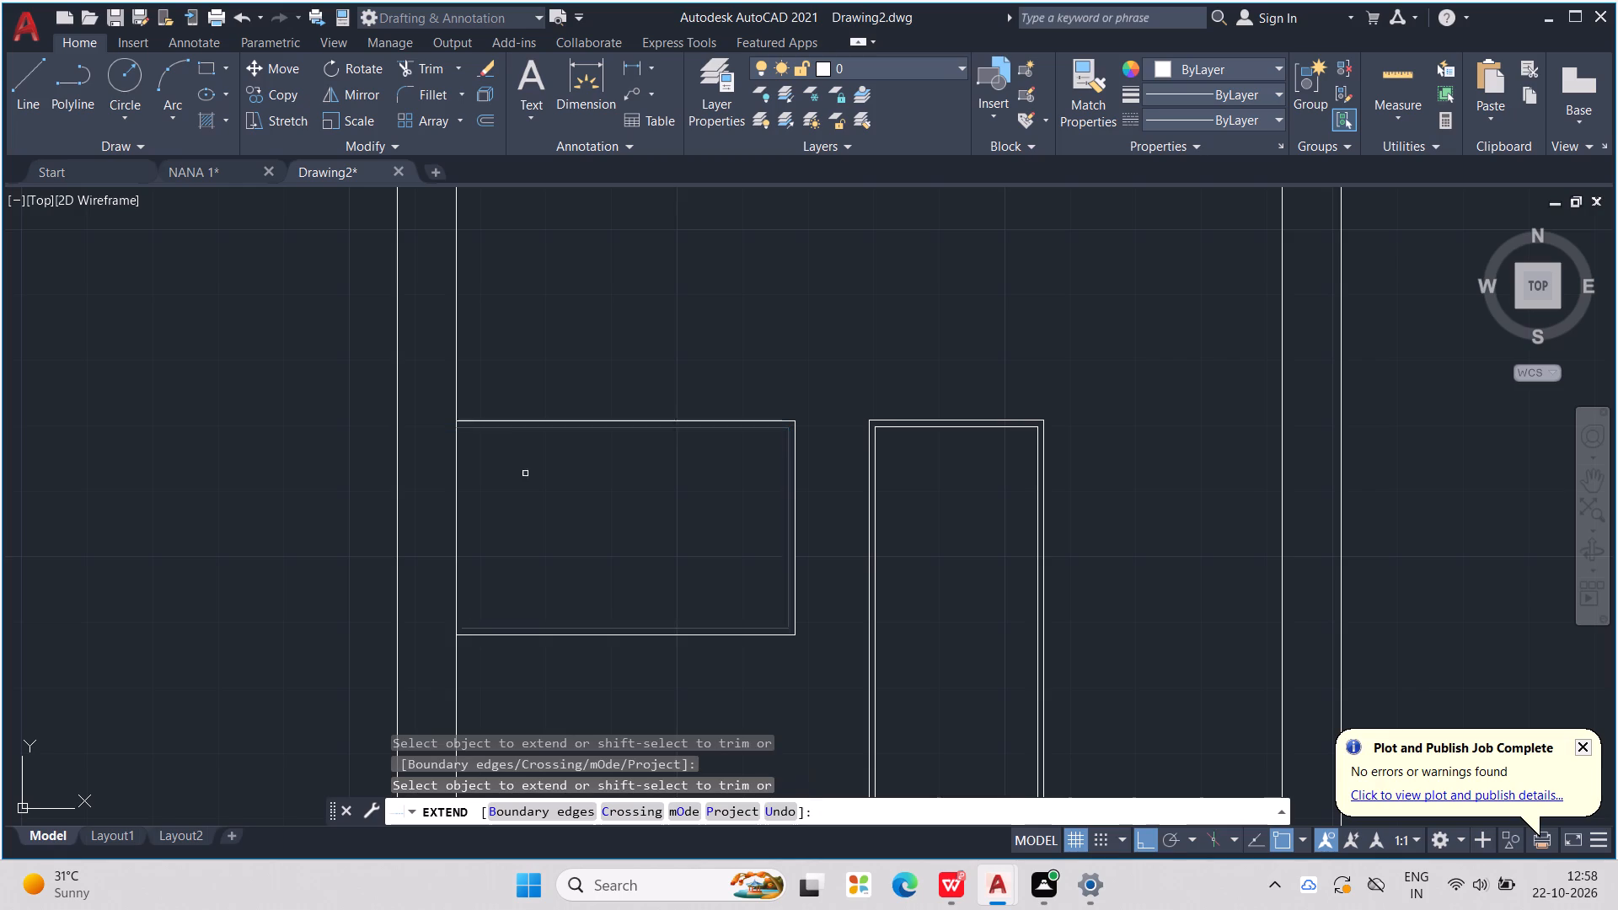
pyautogui.click(509, 629)
pyautogui.scroll(-1, 566, 522)
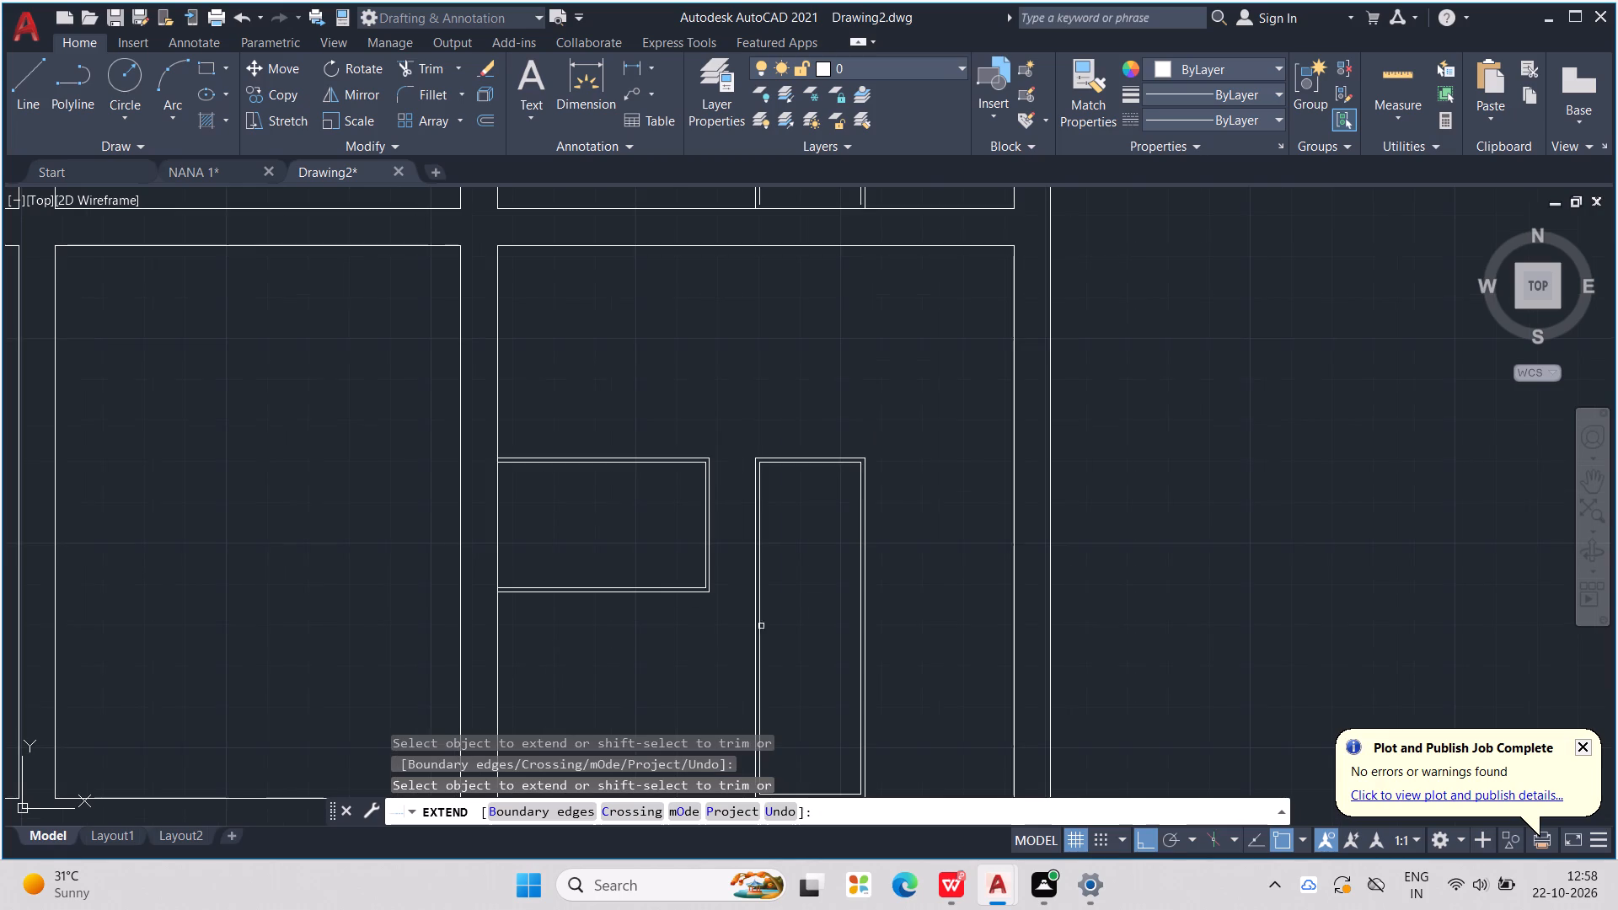
# Extend both inner side lines of the upper door's frame down to the upper storey's floor line.
pyautogui.moveTo(786, 616); pyautogui.dragTo(796, 459, button='middle')
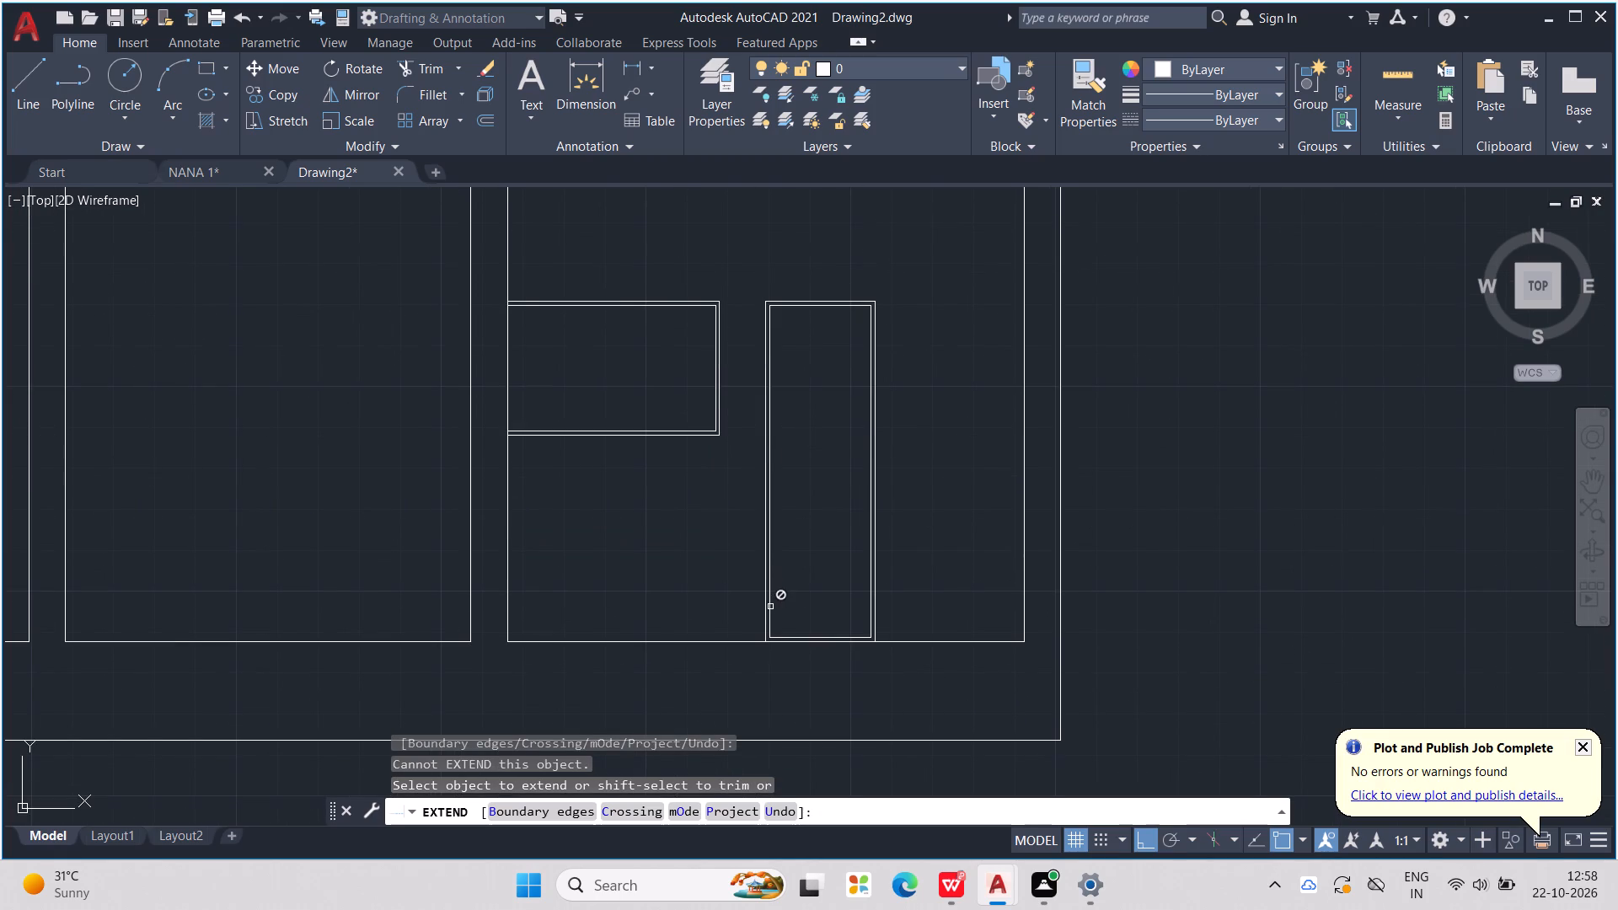
pyautogui.scroll(2, 771, 608)
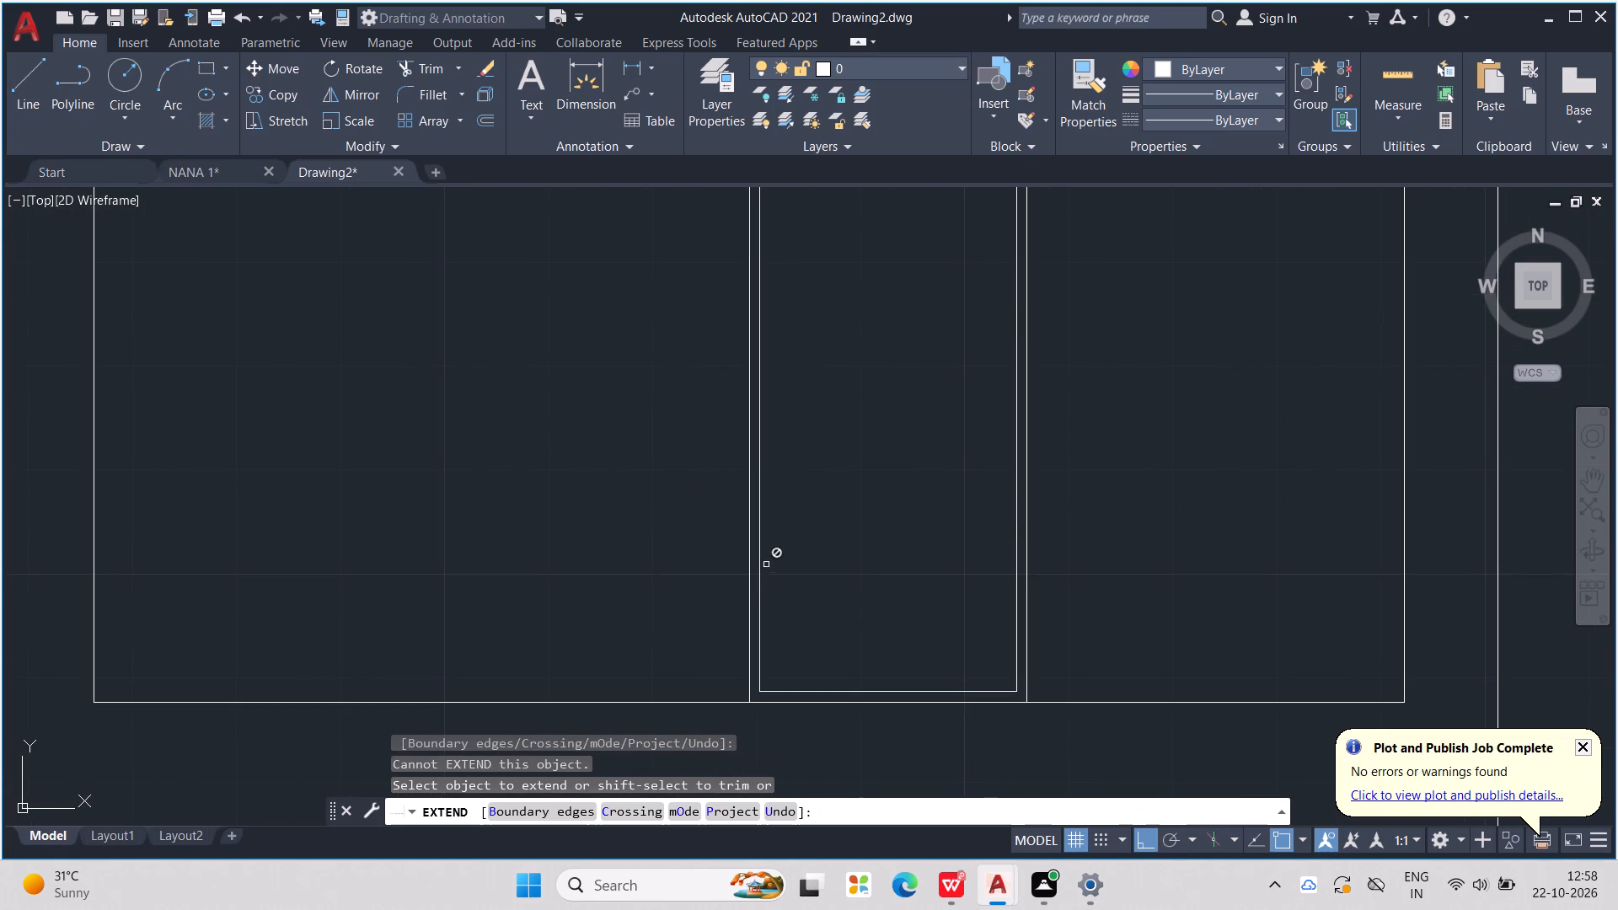
pyautogui.scroll(-3, 1017, 477)
pyautogui.moveTo(988, 411); pyautogui.dragTo(948, 655, button='middle')
pyautogui.scroll(2, 944, 412)
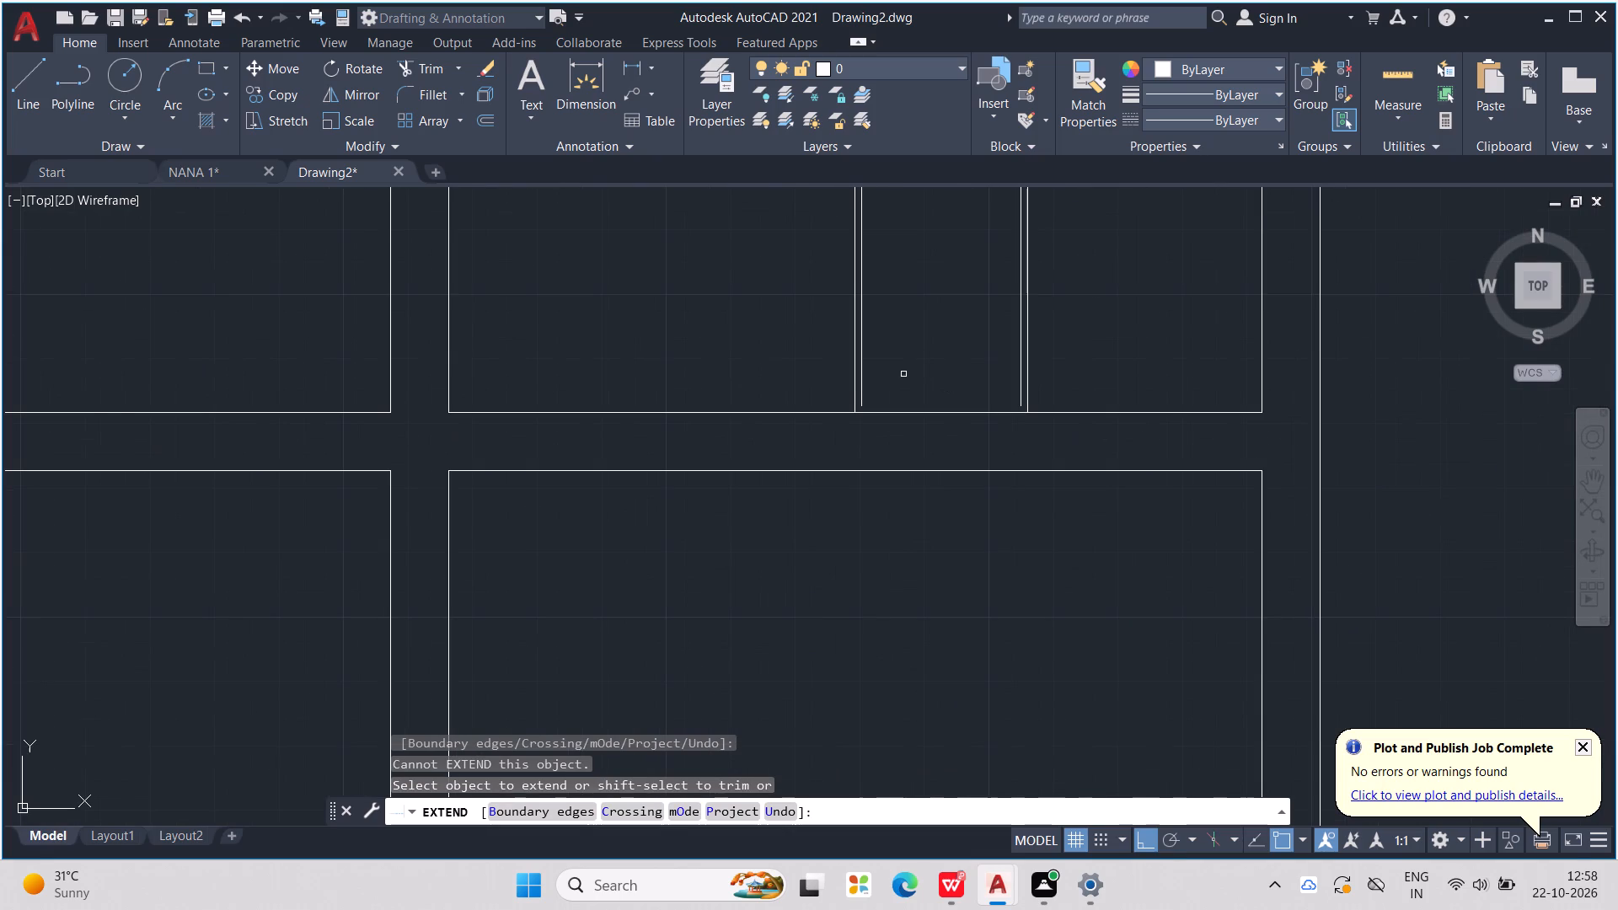
pyautogui.click(861, 388)
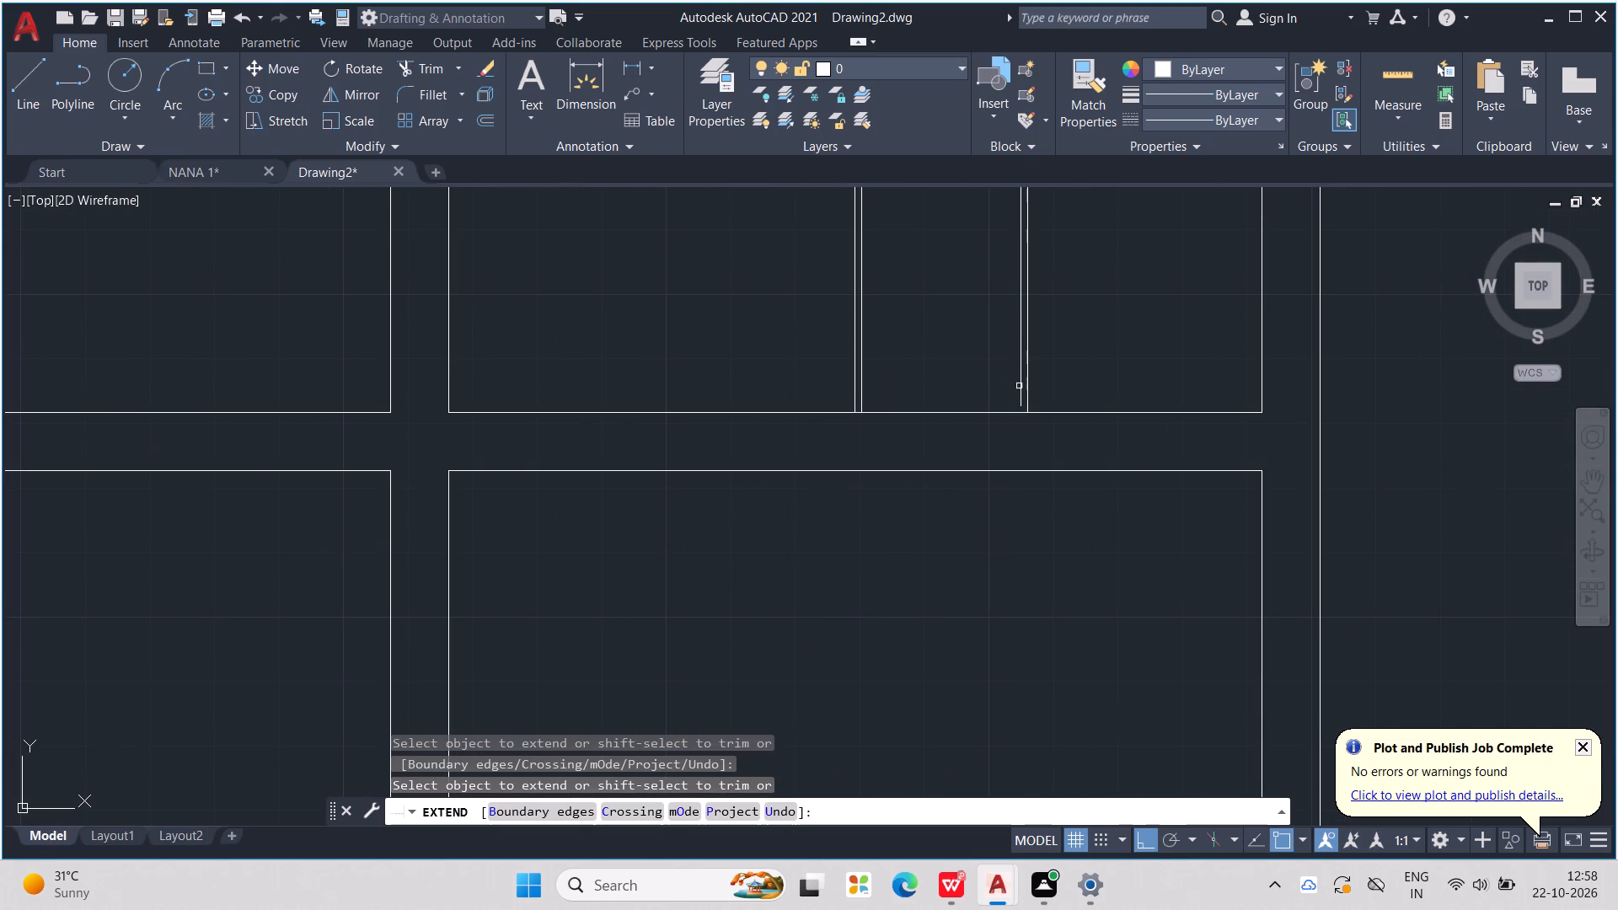
pyautogui.click(1021, 386)
# Extend the upper wide opening's inner top and bottom frame lines west to the interior wall.
pyautogui.scroll(-2, 730, 455)
pyautogui.moveTo(726, 457); pyautogui.dragTo(738, 592, button='middle')
pyautogui.scroll(2, 700, 450)
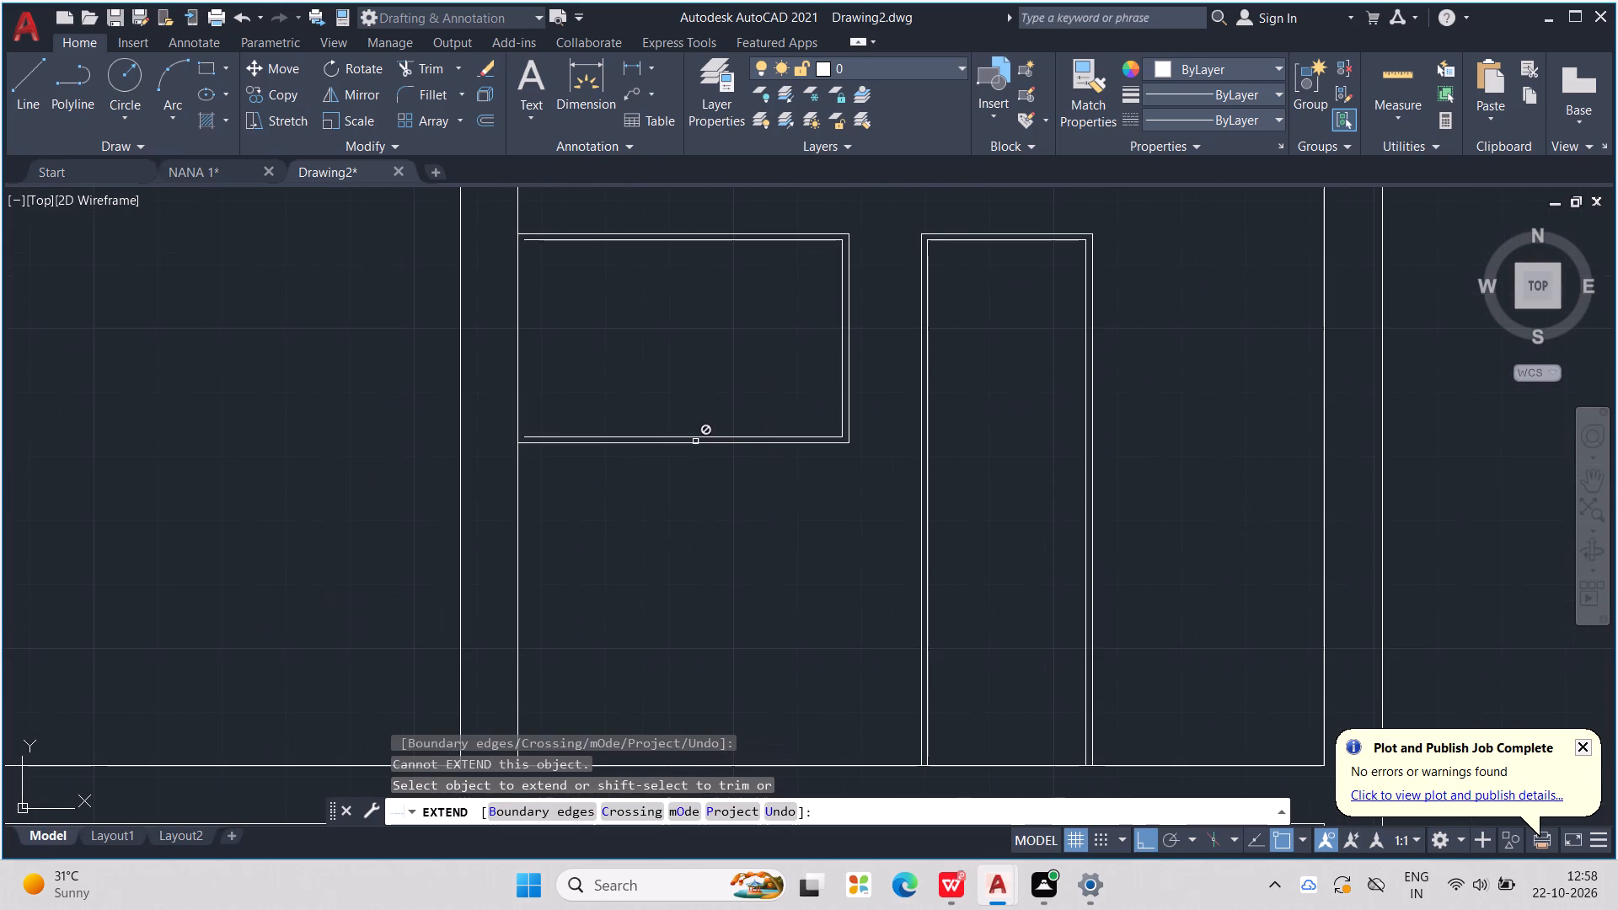
pyautogui.click(659, 436)
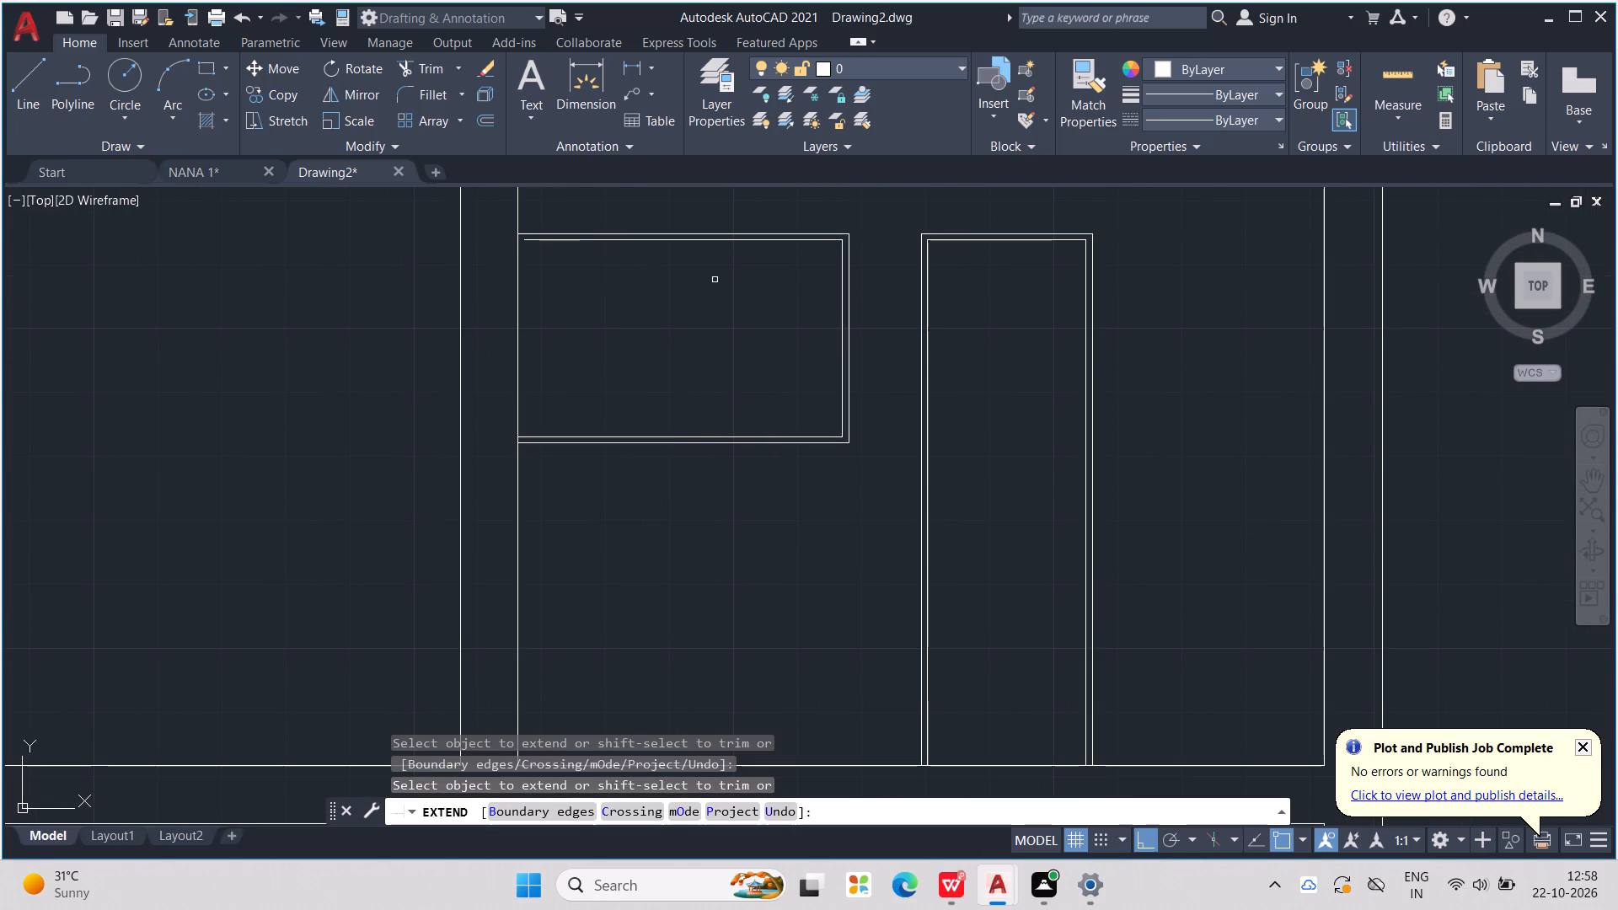
pyautogui.click(701, 243)
pyautogui.scroll(-2, 700, 244)
pyautogui.press('Escape')
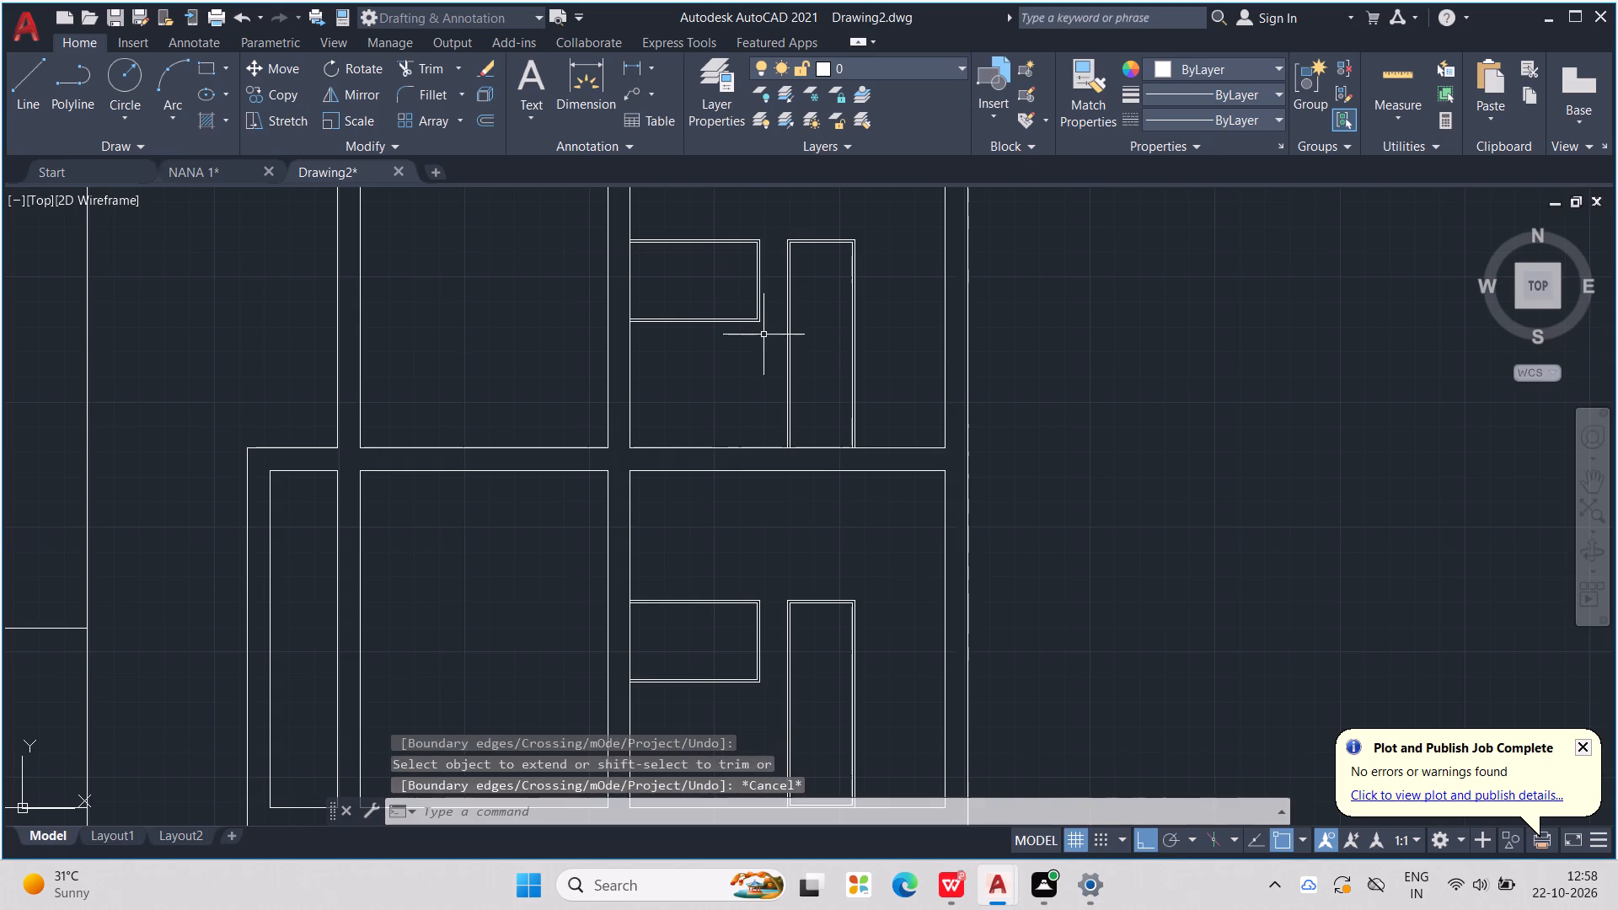
pyautogui.press('Escape')
pyautogui.press('Escape')
# Trim away the inner frame's bottom edge at the floor of the lower door.
pyautogui.moveTo(833, 522); pyautogui.dragTo(805, 327, button='middle')
pyautogui.press('Escape')
pyautogui.write('TR')
pyautogui.press('Return')
pyautogui.scroll(1, 780, 520)
pyautogui.scroll(2, 780, 669)
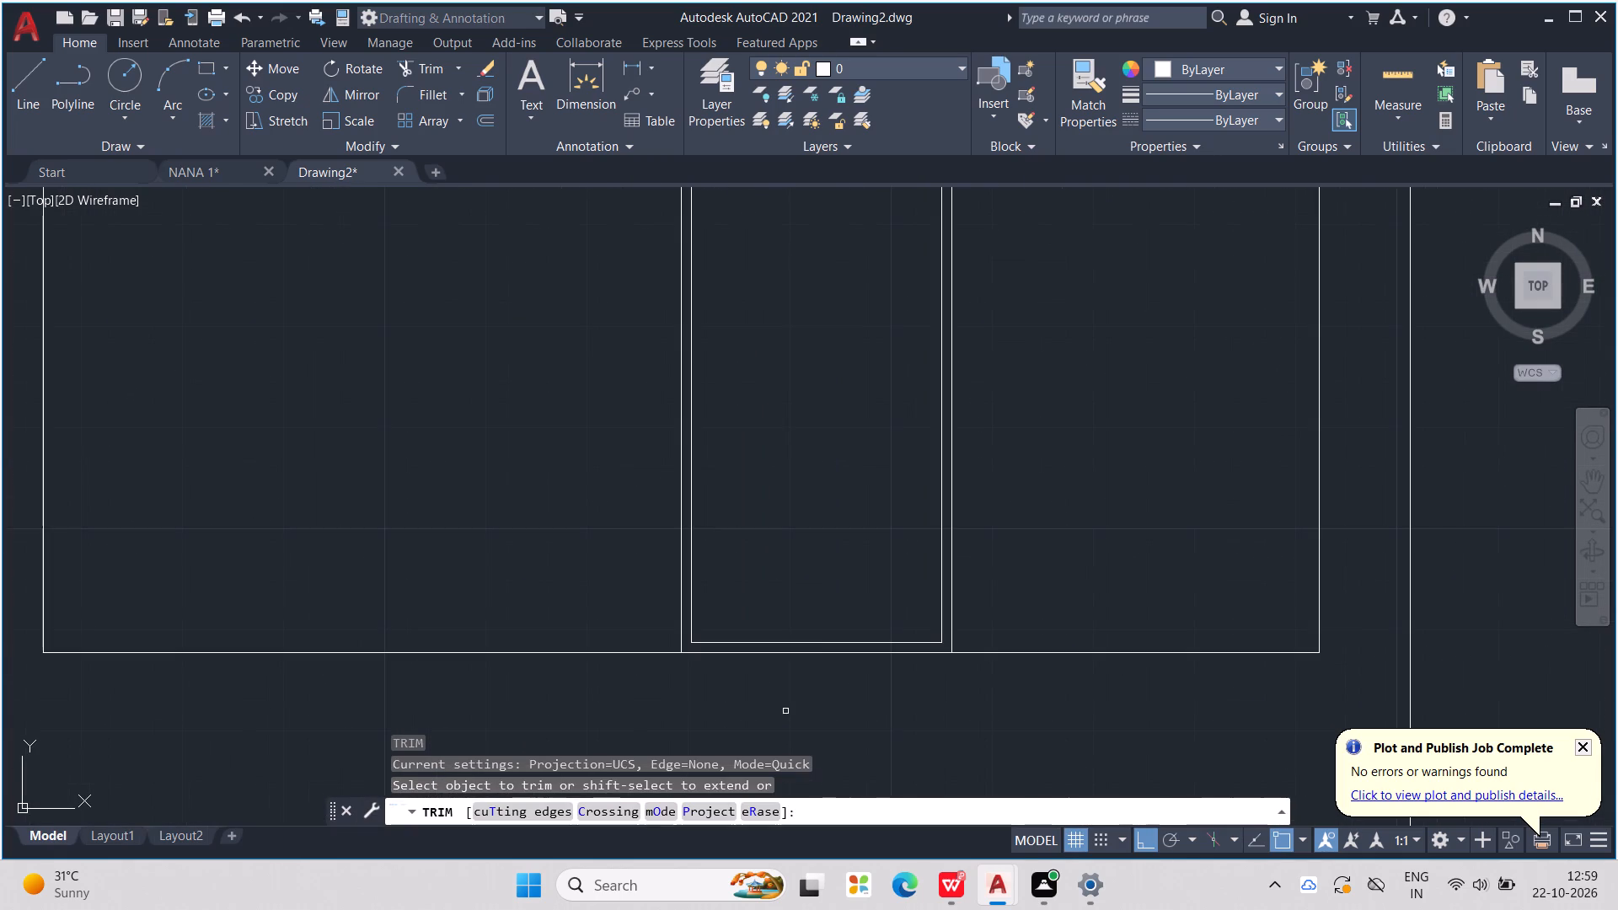
pyautogui.click(823, 643)
pyautogui.press('Escape')
pyautogui.press('Escape')
pyautogui.press('Escape')
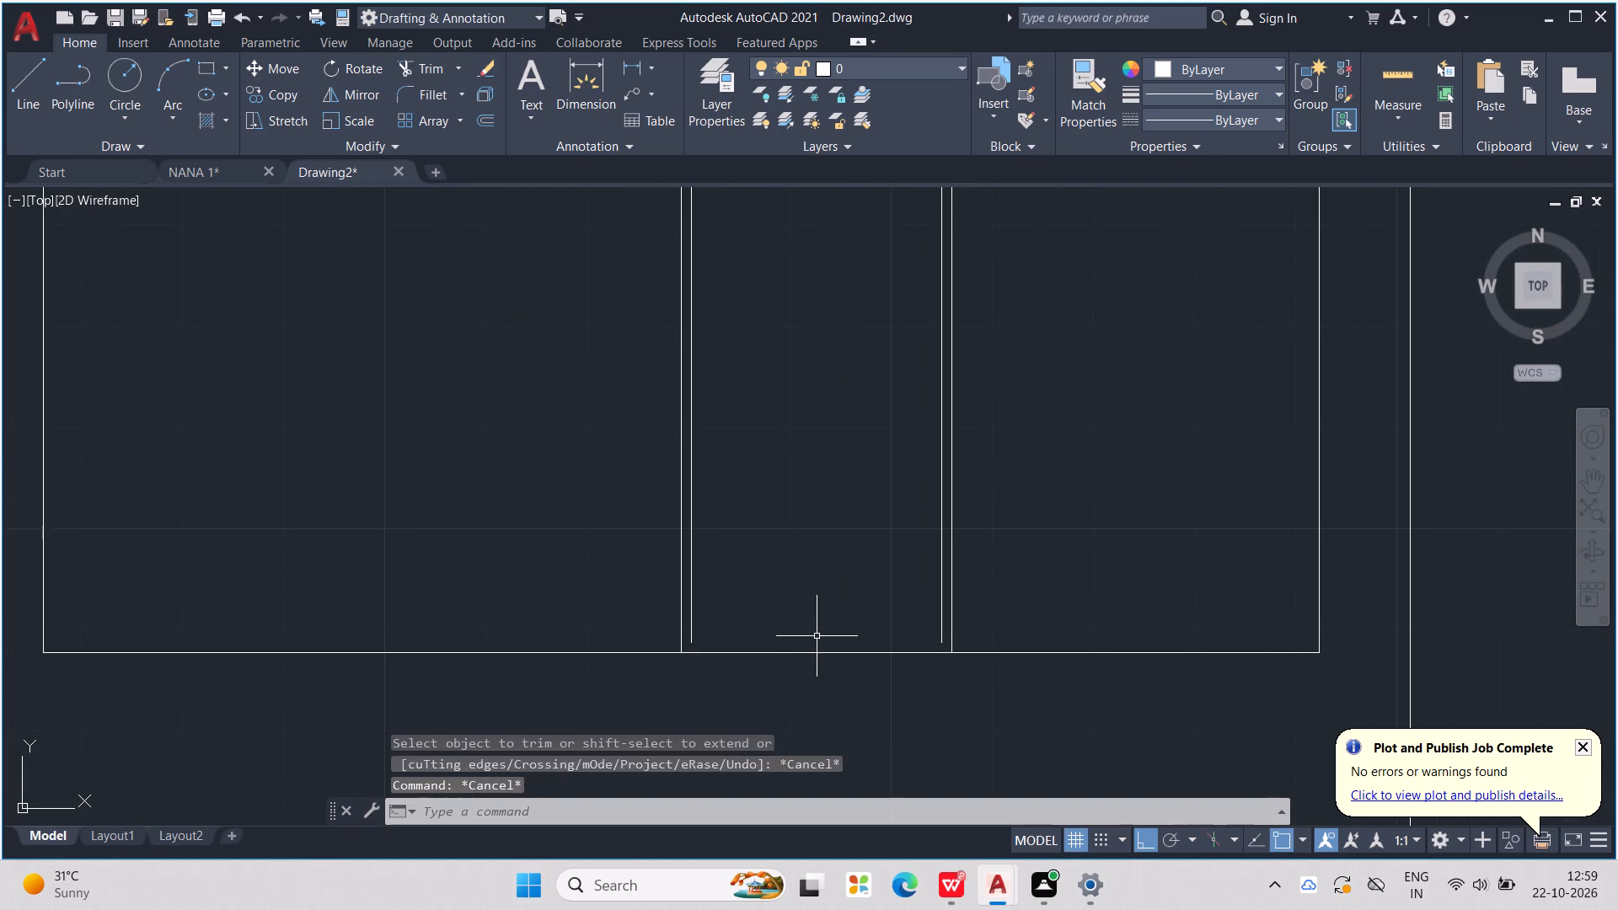
pyautogui.press('Escape')
pyautogui.press('Escape')
# Extend both inner side lines of the lower door's frame down to the lower storey's floor line.
pyautogui.press('e')
pyautogui.press('x')
pyautogui.press('Return')
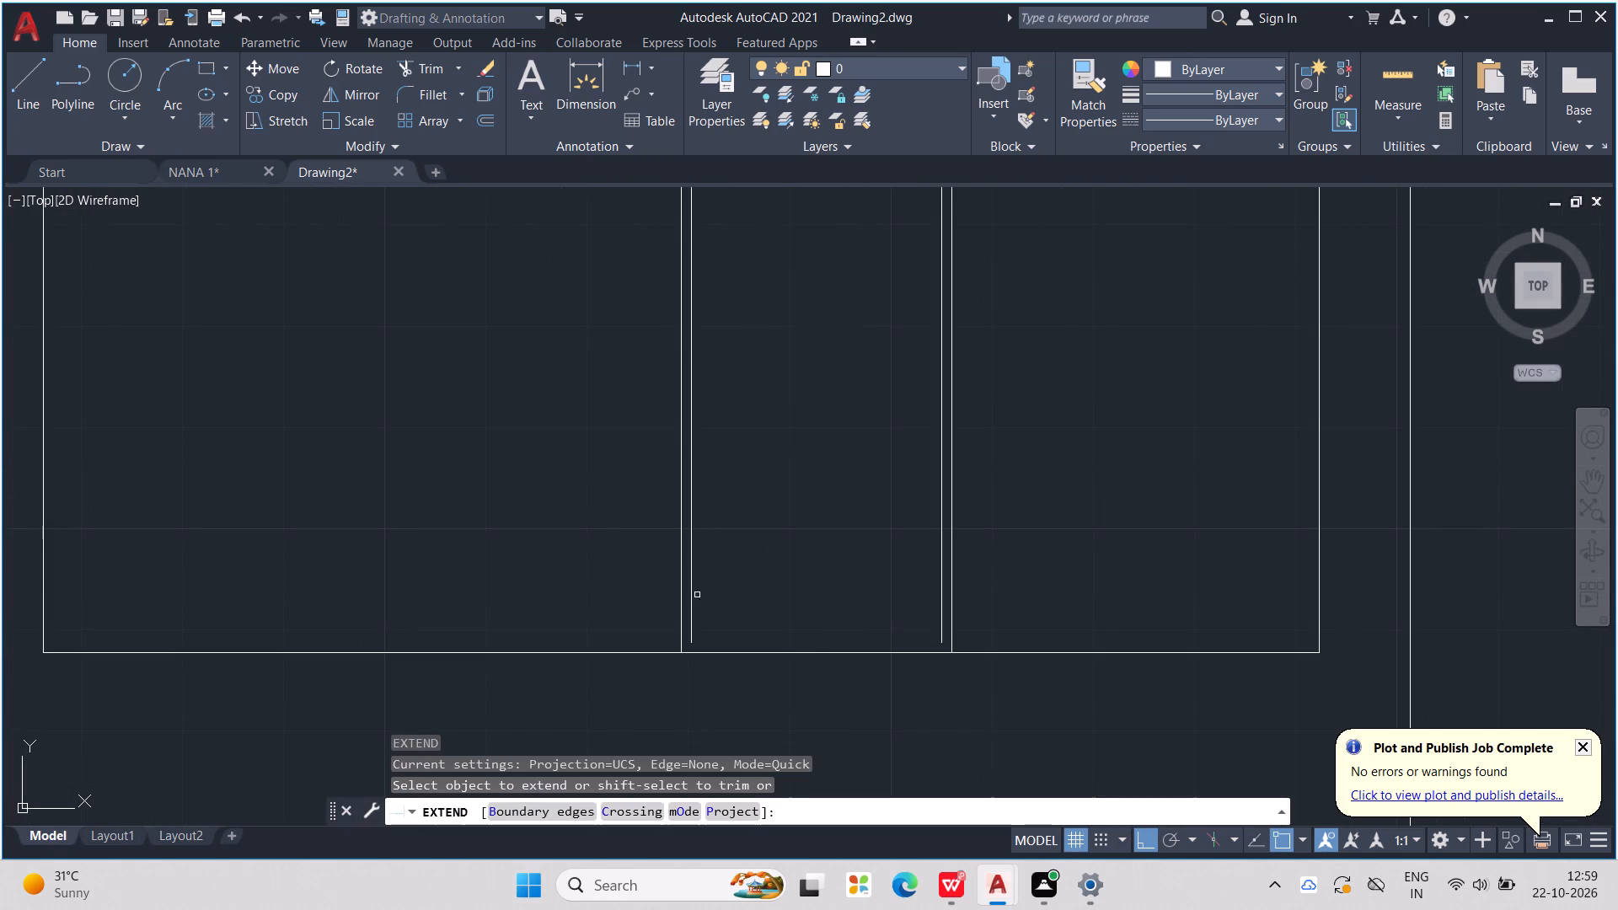
pyautogui.click(691, 586)
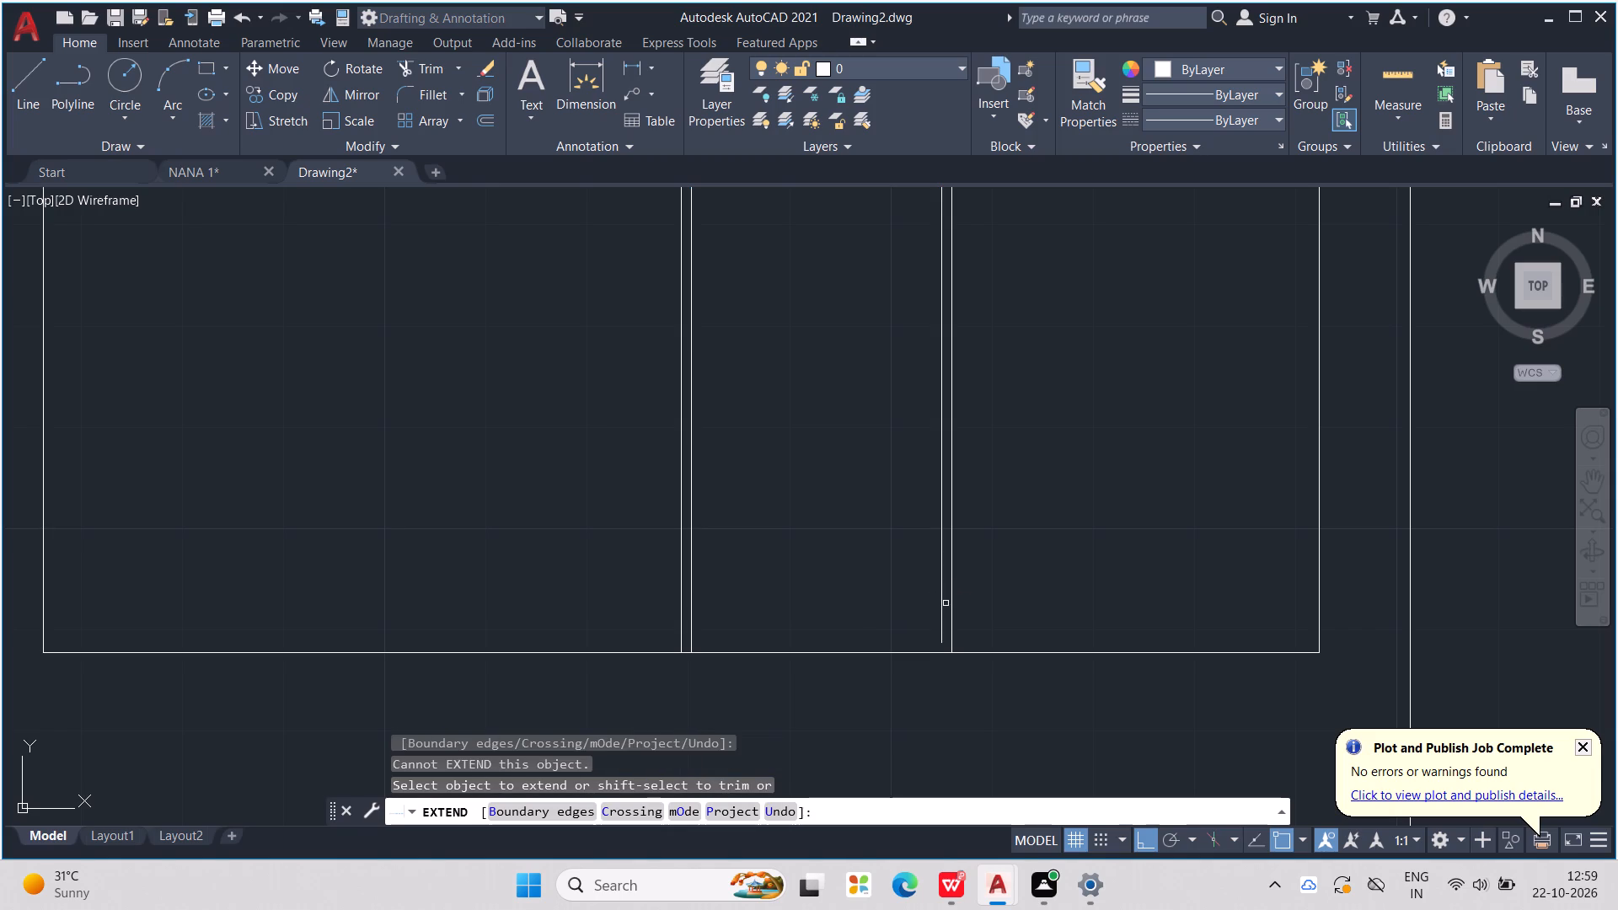
pyautogui.click(944, 610)
pyautogui.scroll(-6, 944, 610)
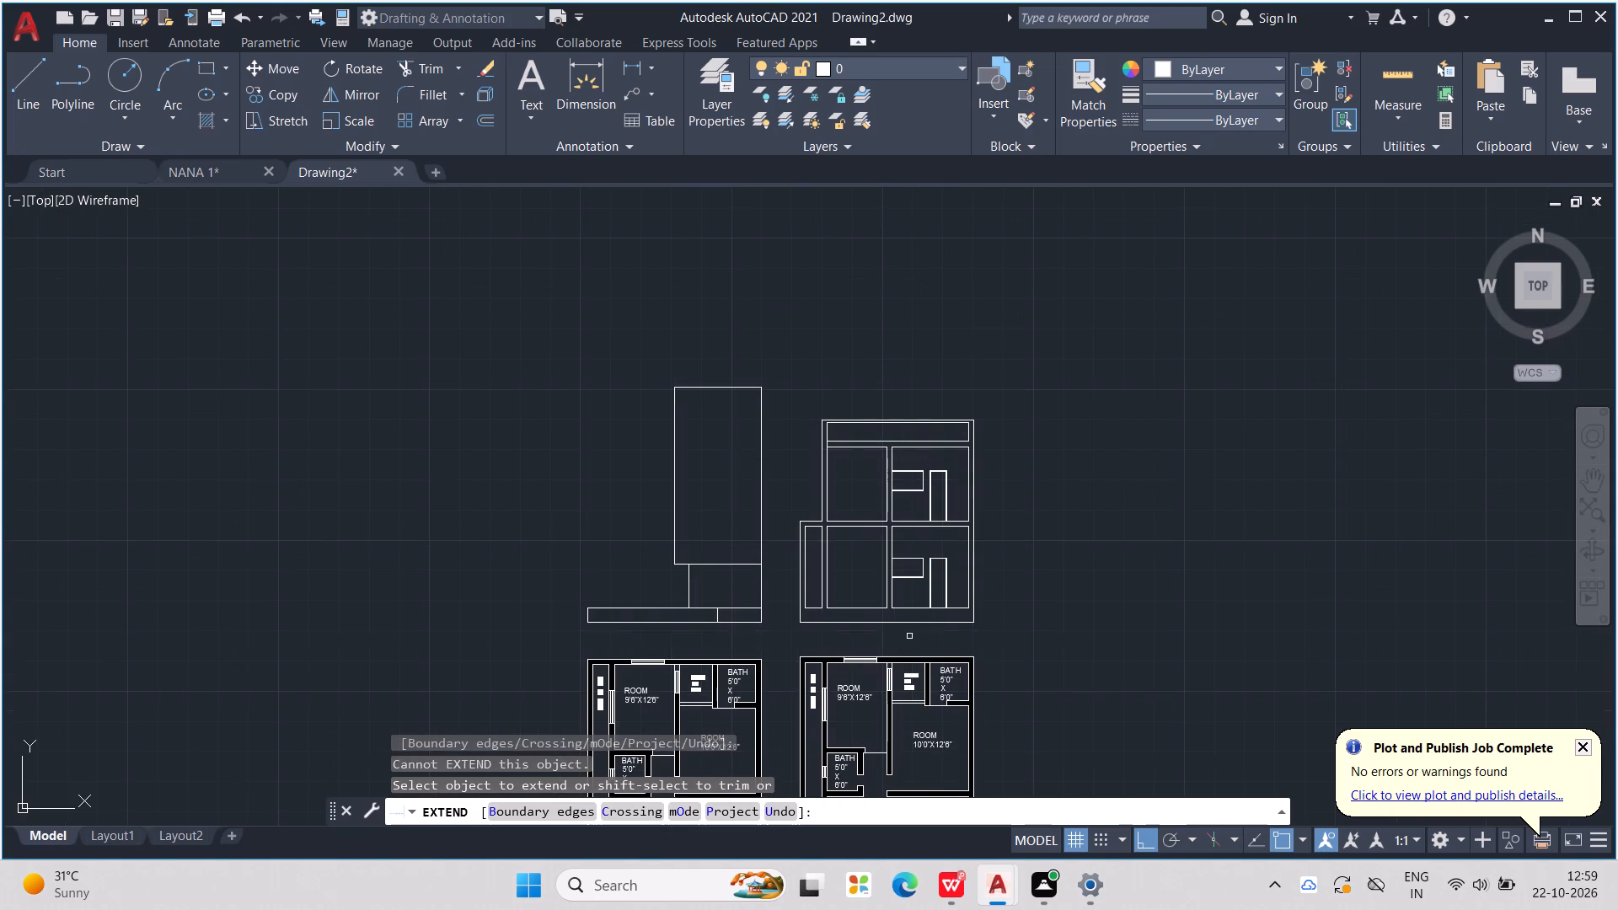
pyautogui.press('Escape')
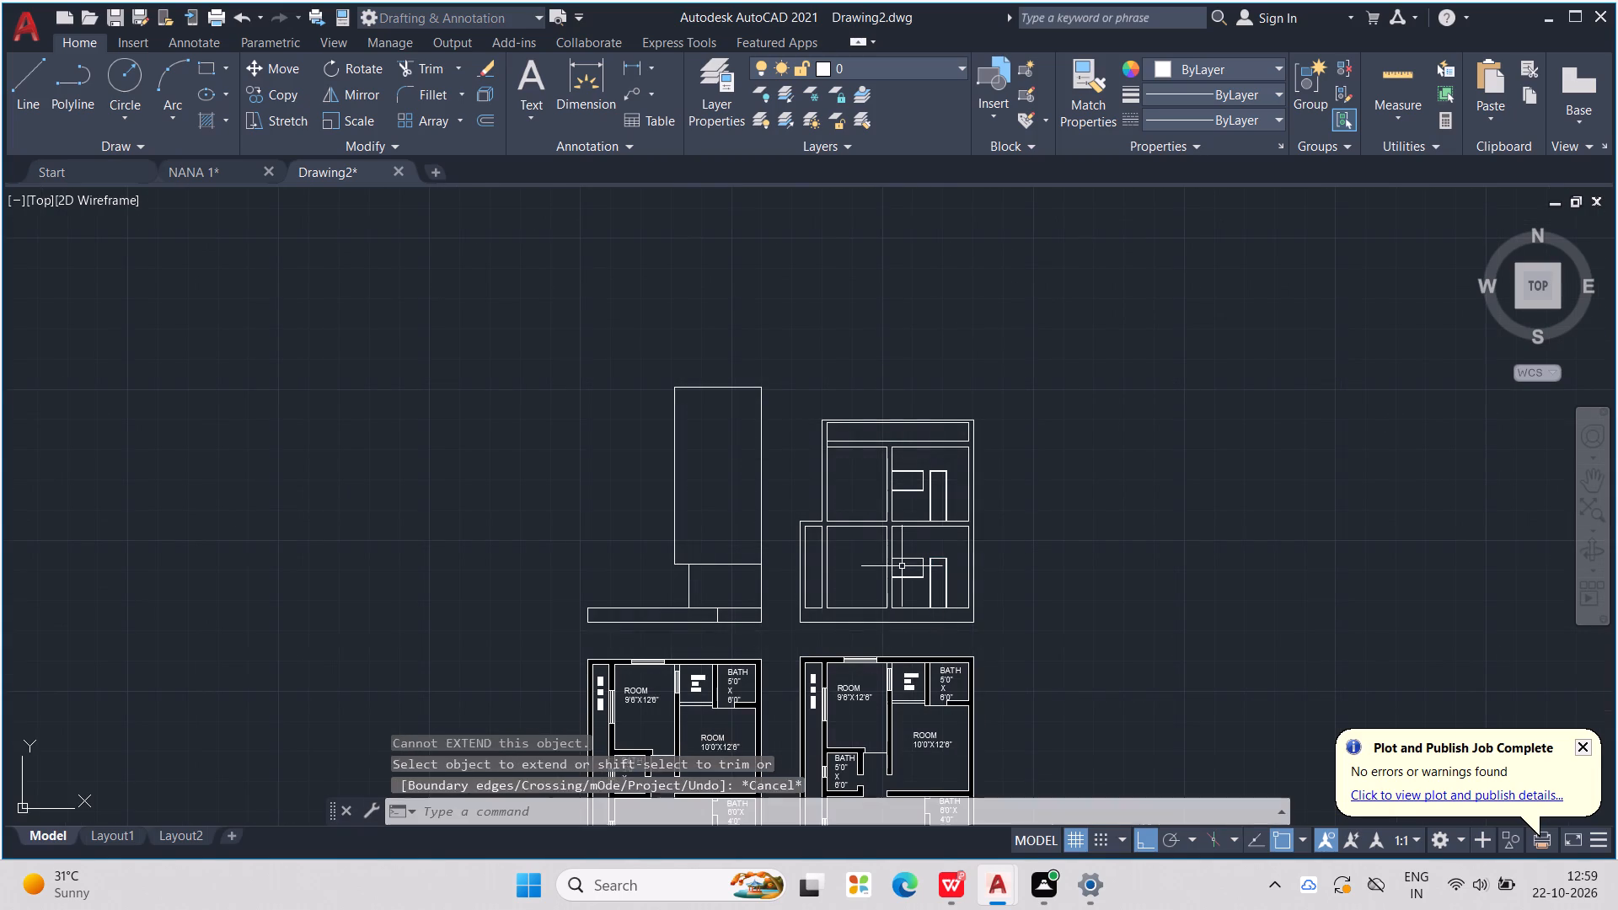
pyautogui.press('Escape')
pyautogui.press('Escape')
pyautogui.press('Escape')
pyautogui.press('Escape')
pyautogui.press('Escape')
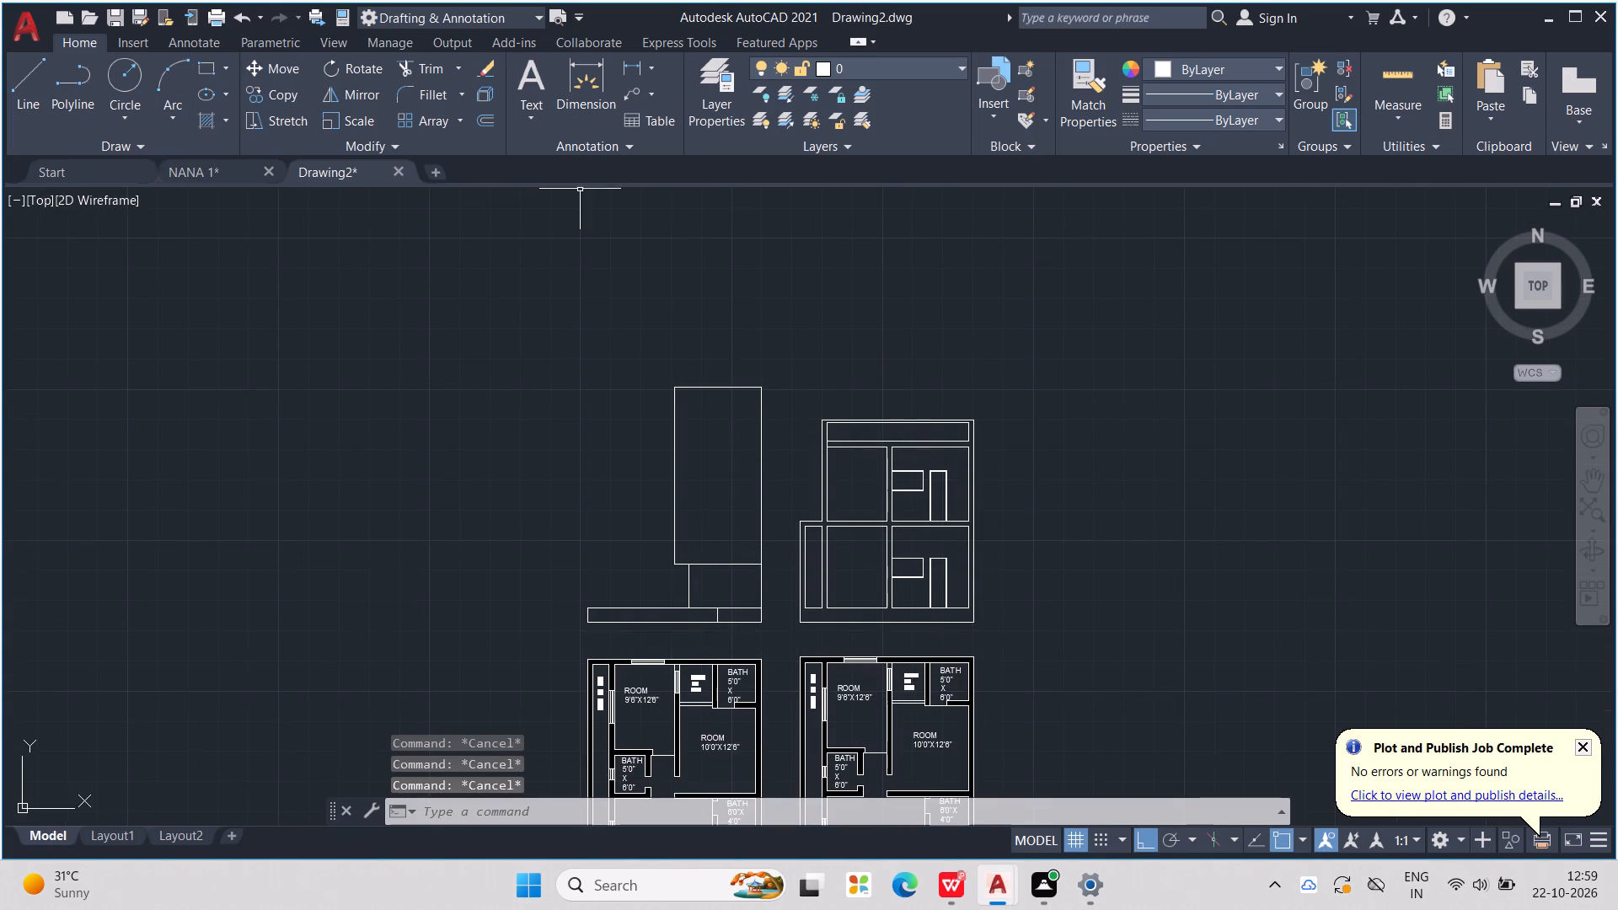
# Draw a horizontal line from the upper wide opening's top west corner, across the interior wall into the upper west room.
pyautogui.press('l')
pyautogui.press('Return')
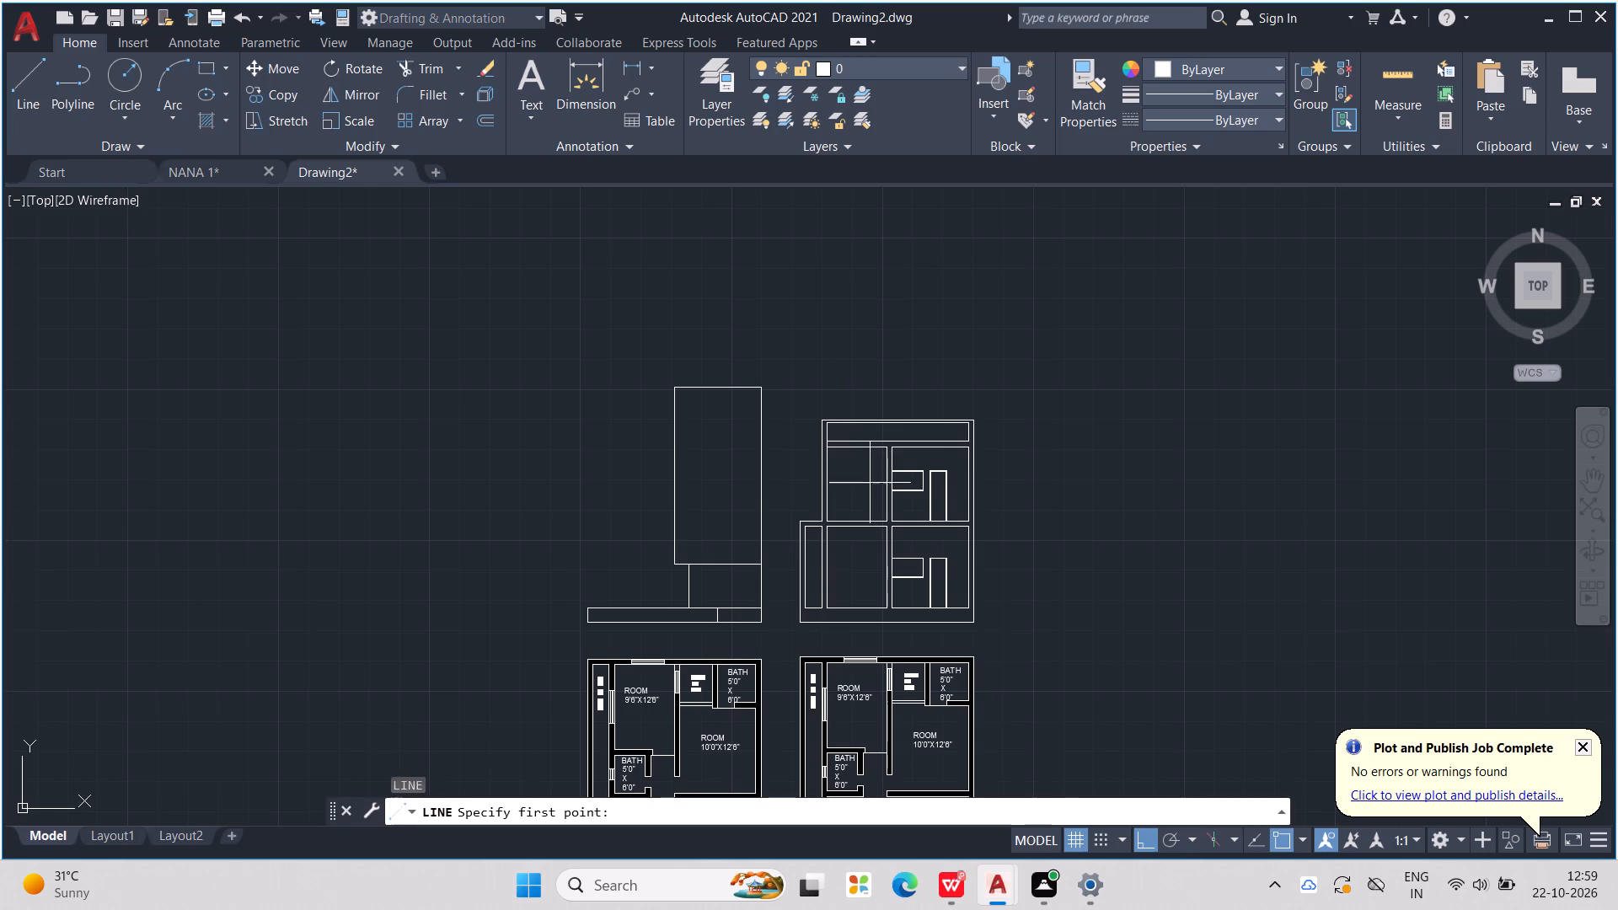
pyautogui.scroll(1, 839, 468)
pyautogui.scroll(3, 908, 485)
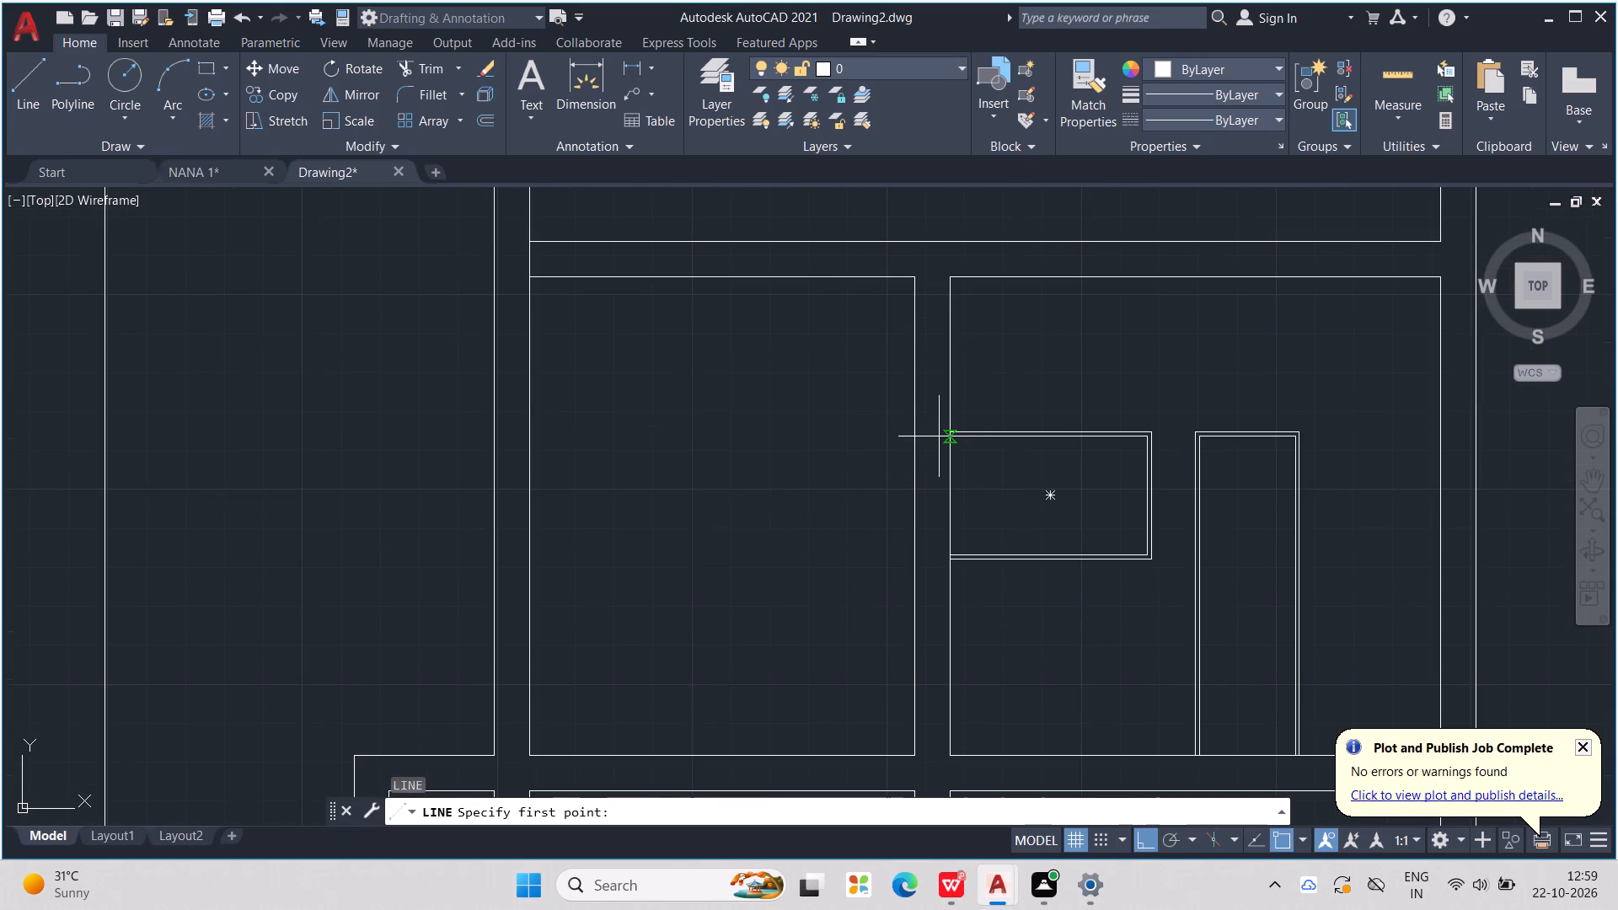
pyautogui.scroll(2, 945, 432)
pyautogui.moveTo(946, 429); pyautogui.dragTo(860, 426)
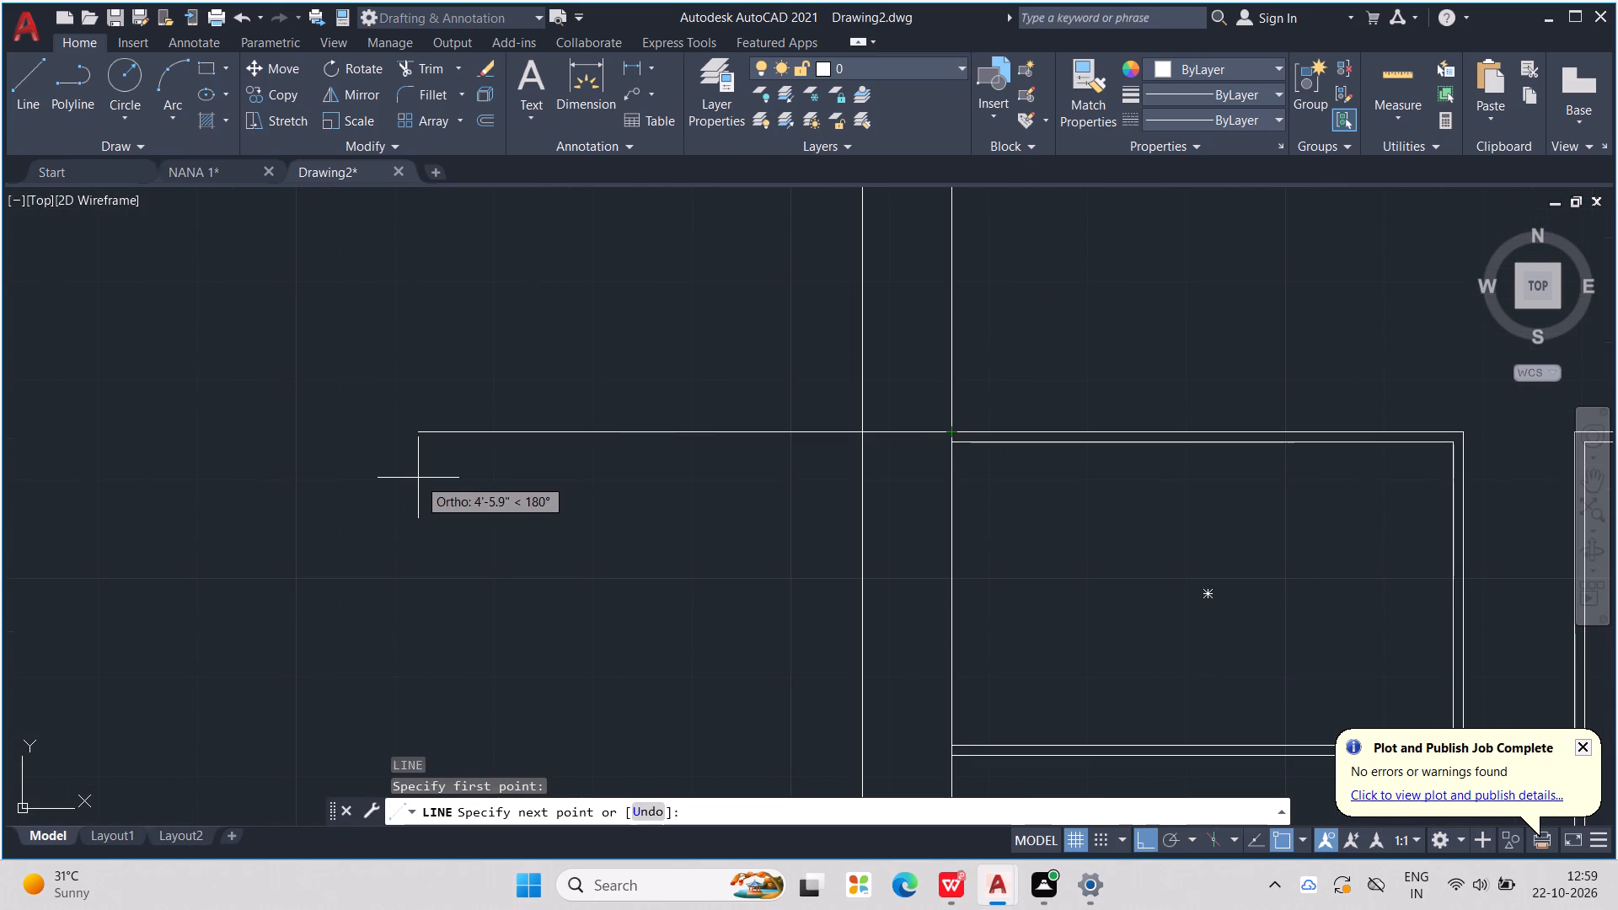
pyautogui.moveTo(418, 478); pyautogui.dragTo(682, 405, button='middle')
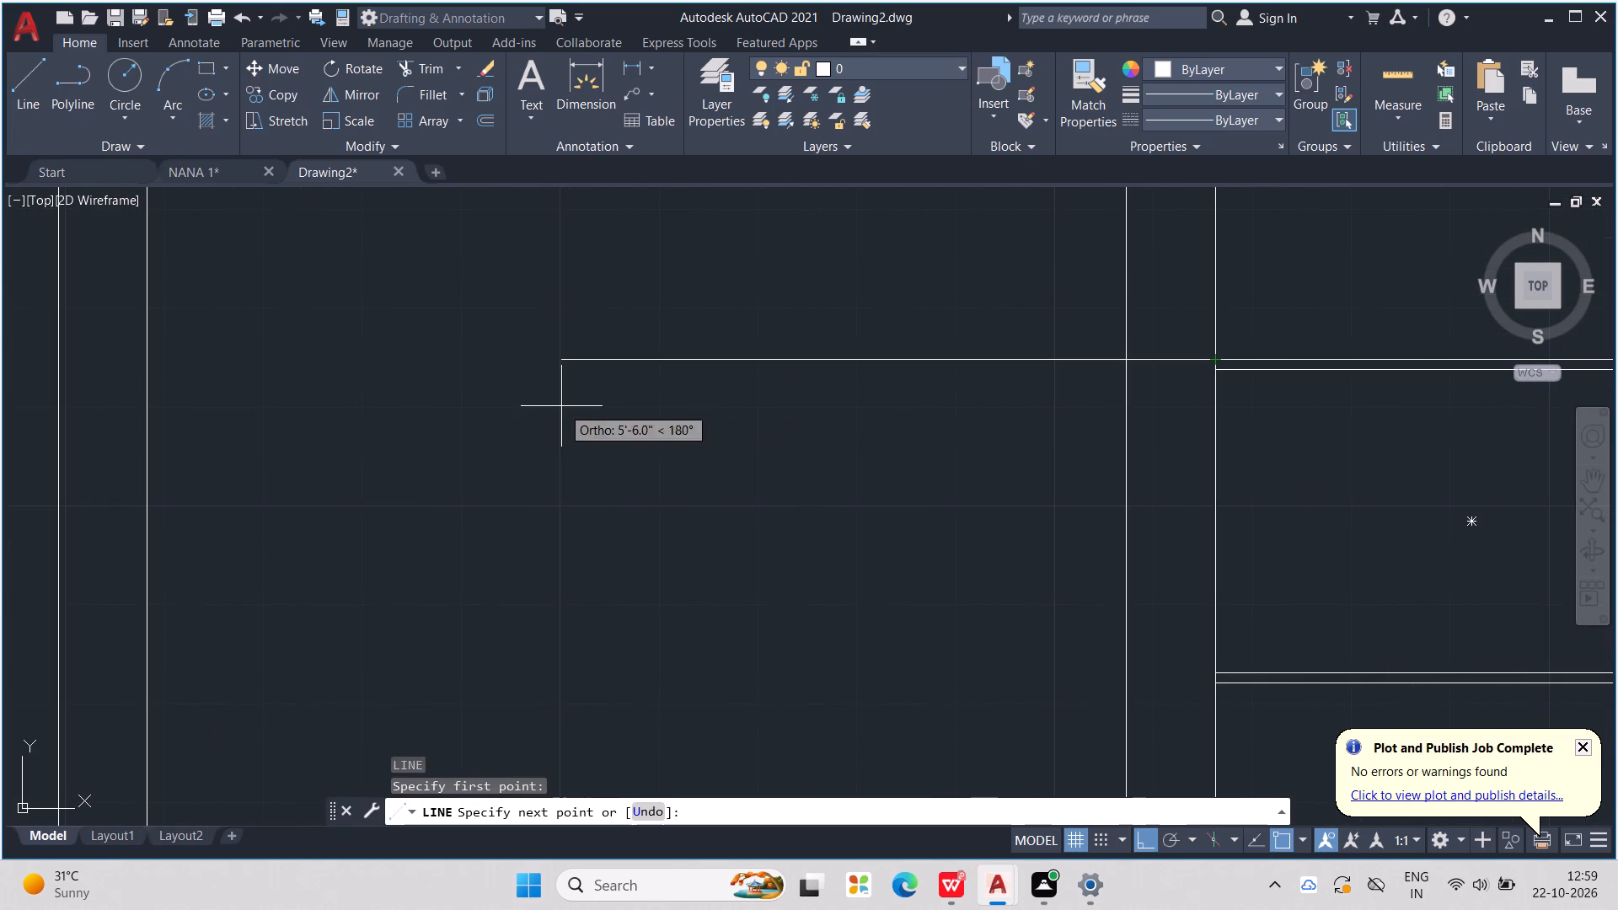
pyautogui.scroll(-2, 474, 406)
pyautogui.click(474, 406)
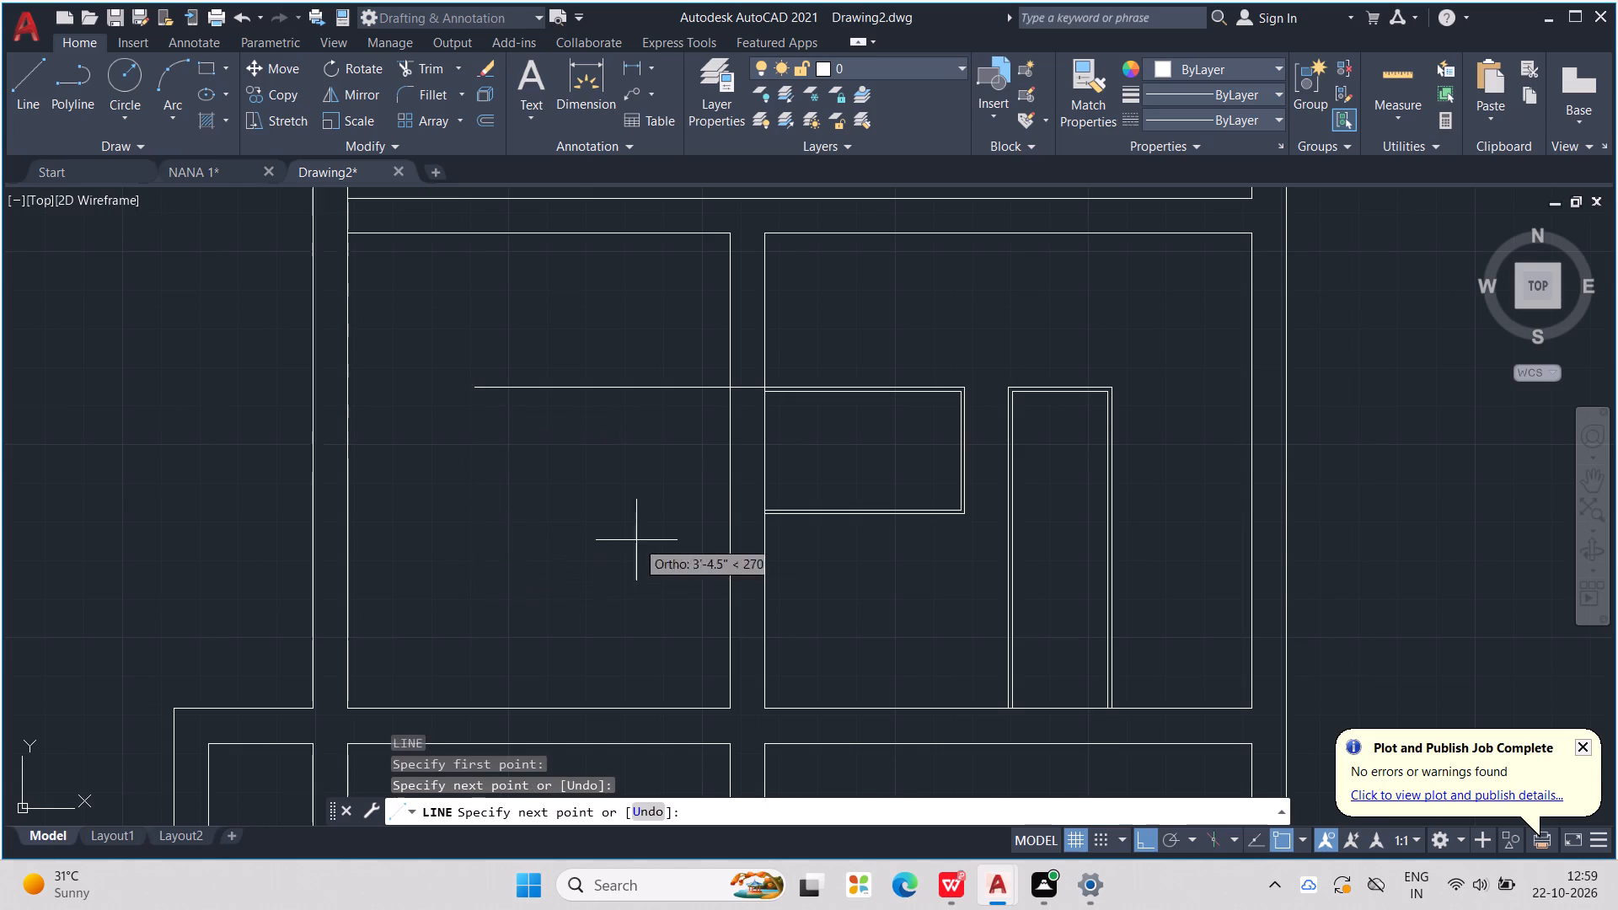
# Continue the line to the opening's bottom west corner, back to the horizontal's west end, straight down, and across to the bottom corner again.
pyautogui.scroll(1, 739, 529)
pyautogui.click(783, 510)
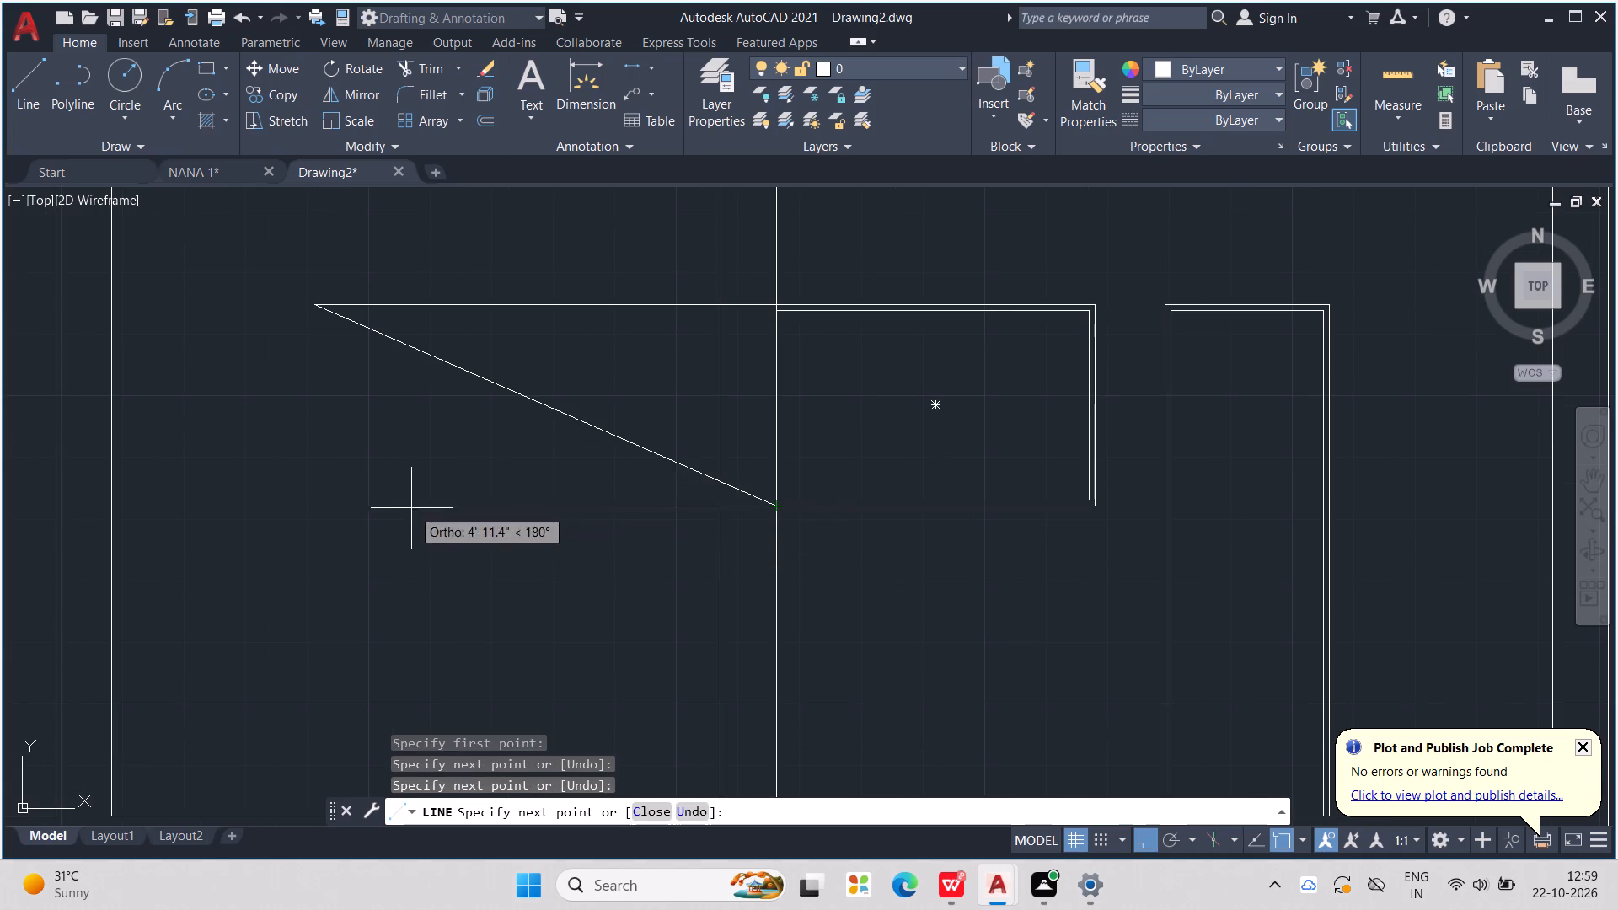
pyautogui.moveTo(417, 505); pyautogui.dragTo(587, 506, button='middle')
pyautogui.click(486, 306)
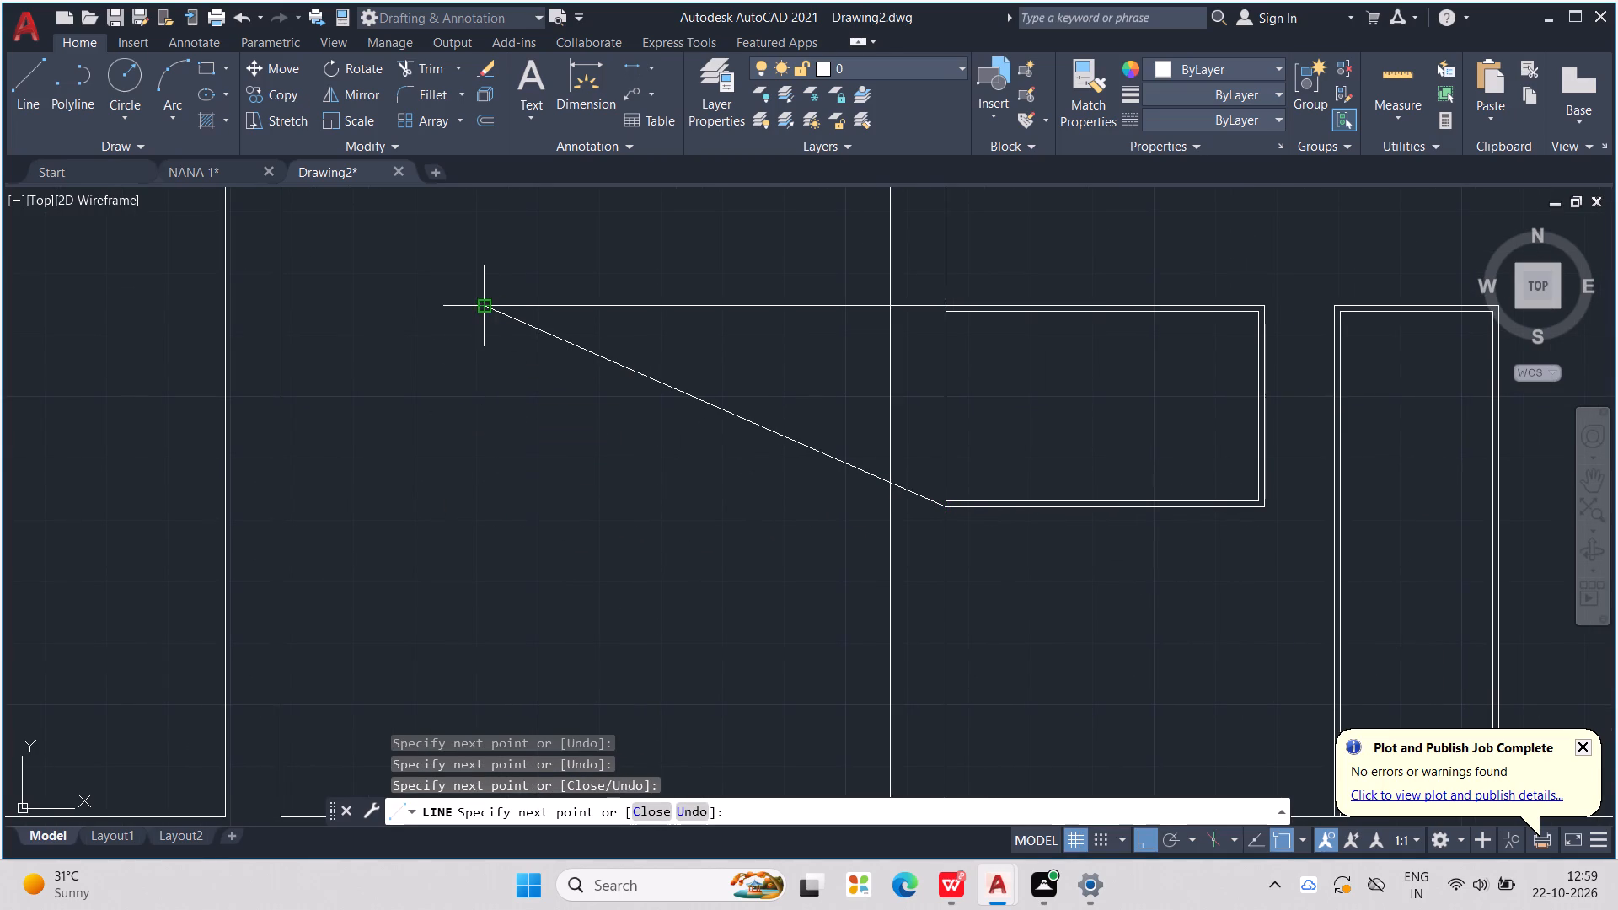
pyautogui.click(491, 502)
pyautogui.scroll(2, 886, 509)
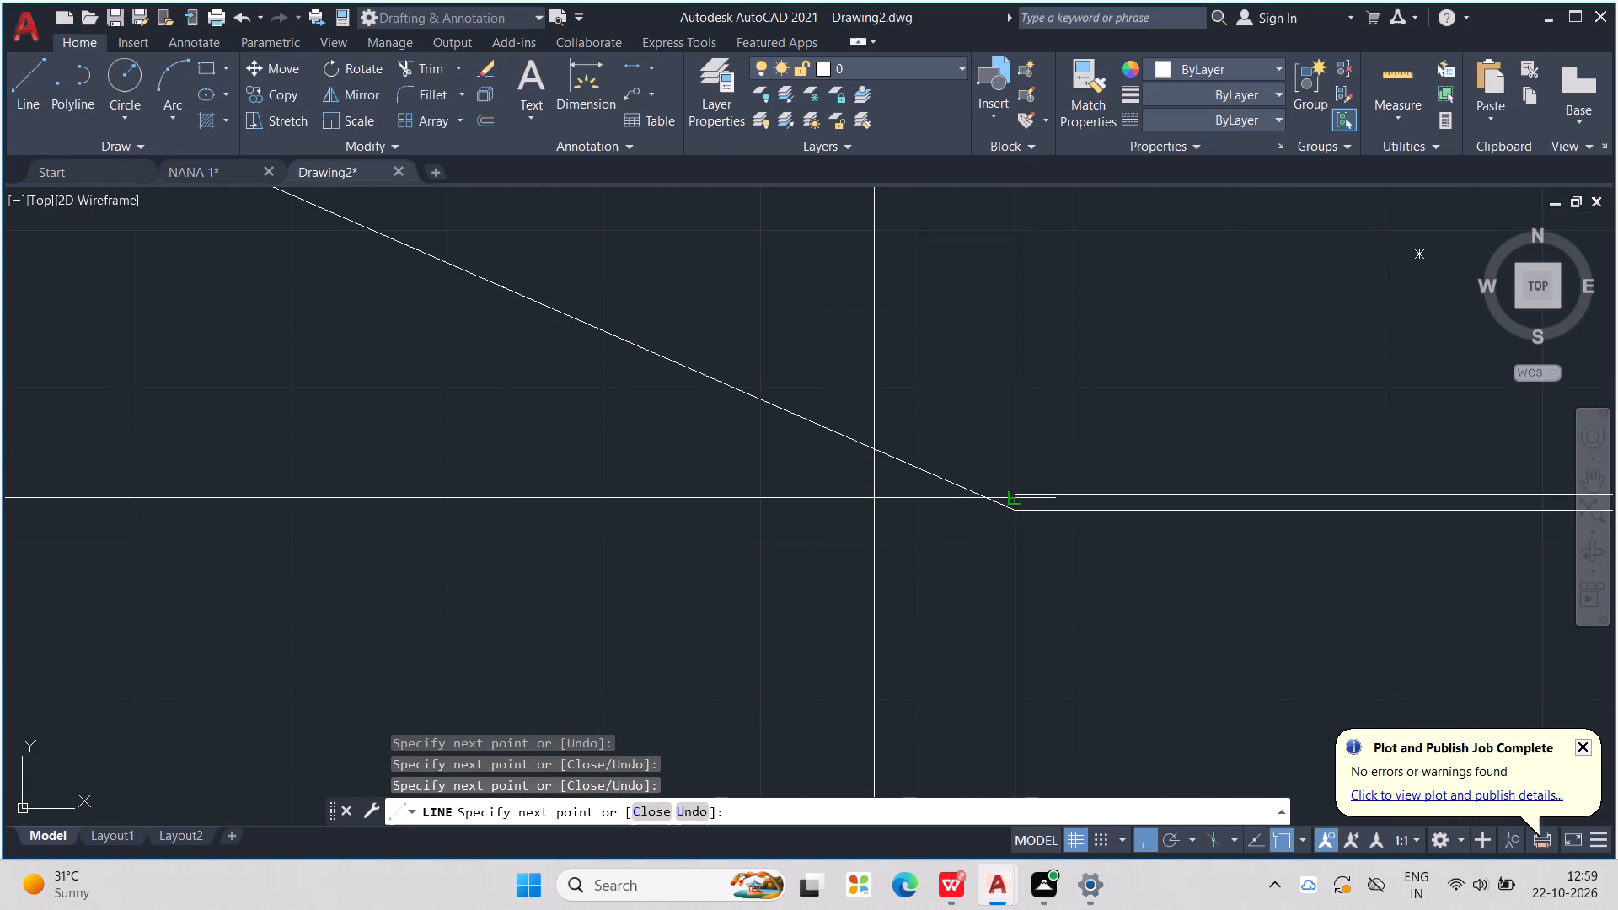
pyautogui.click(1015, 514)
pyautogui.scroll(-2, 595, 565)
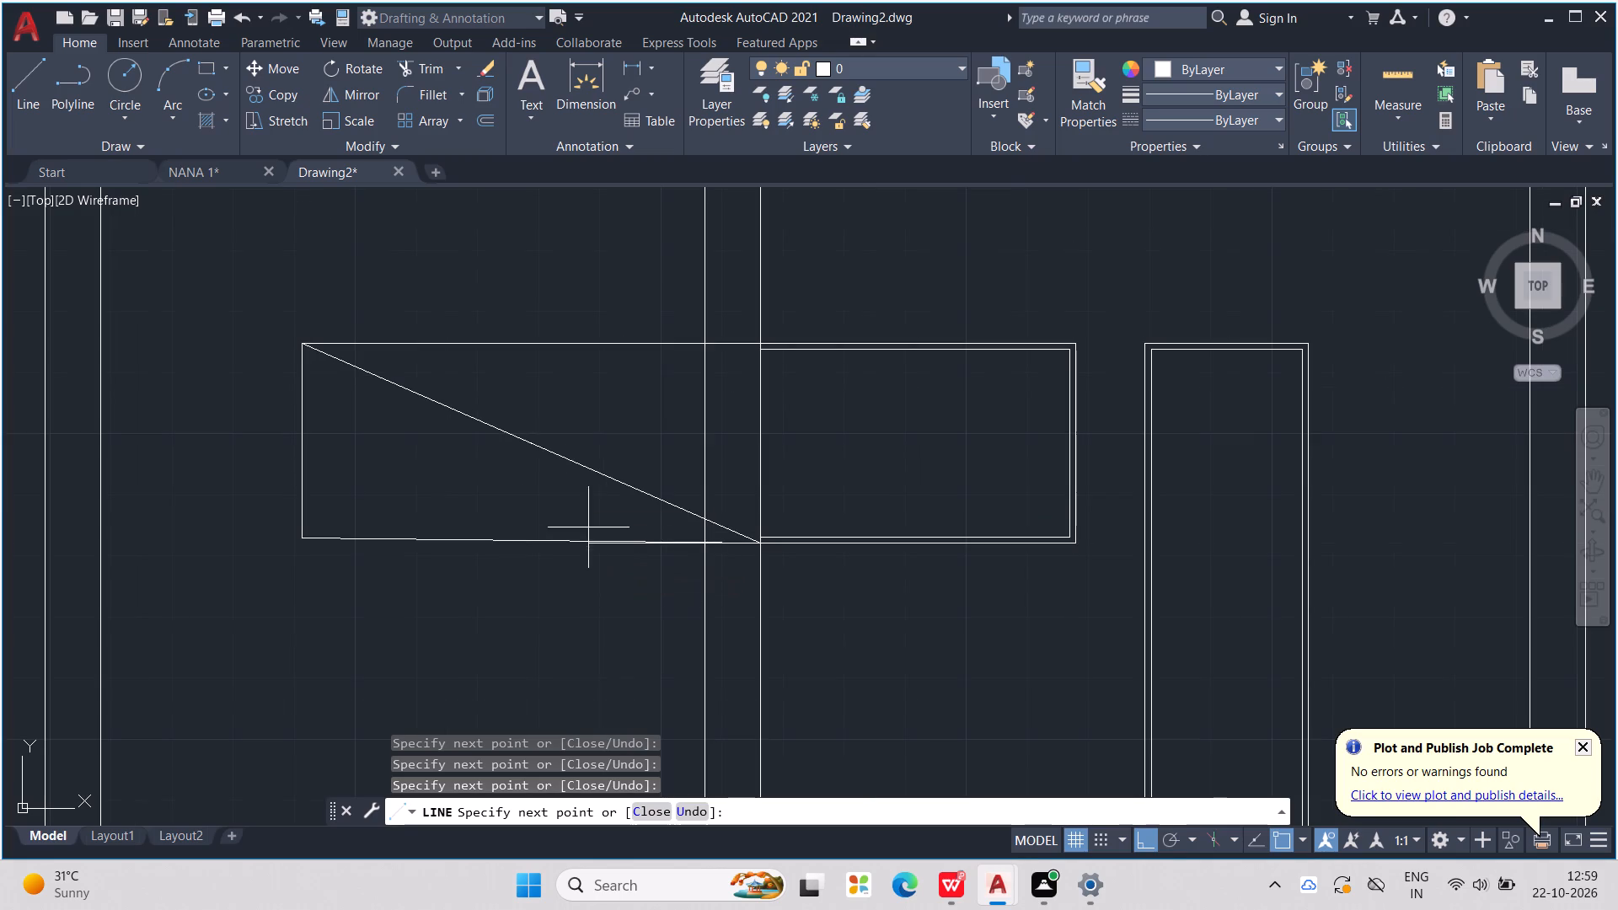
pyautogui.press('Escape')
# Erase the overlapping diagonal lines and the slanted bottom line, leaving the top and west lines in the upper west room.
pyautogui.click(558, 450)
pyautogui.click(561, 461)
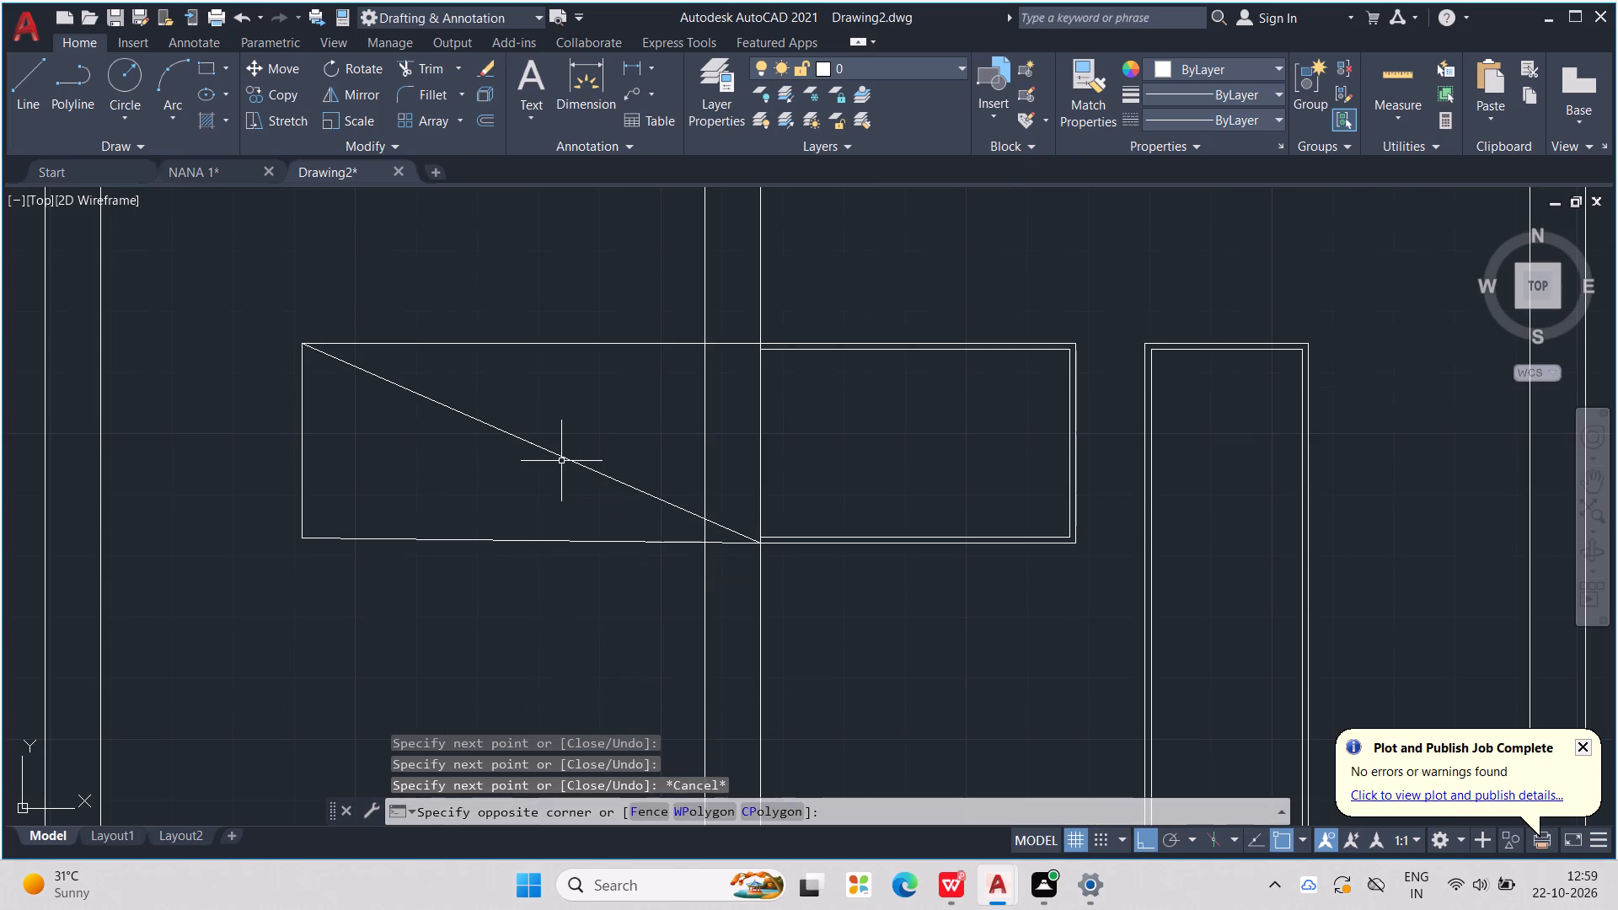
pyautogui.click(565, 455)
pyautogui.press('Delete')
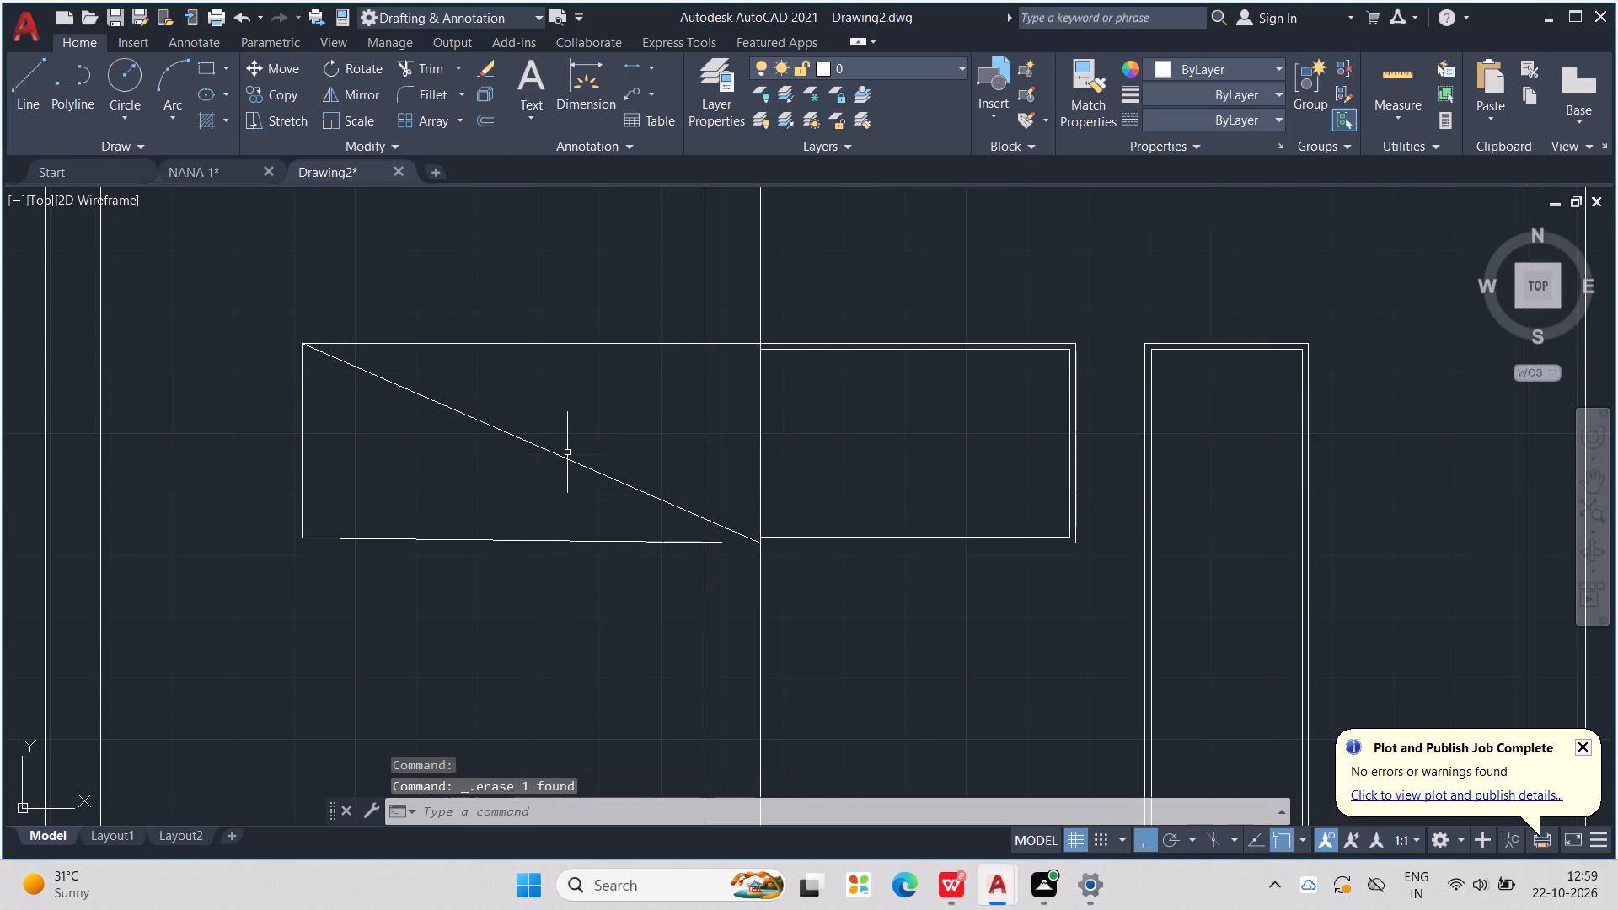
pyautogui.click(570, 459)
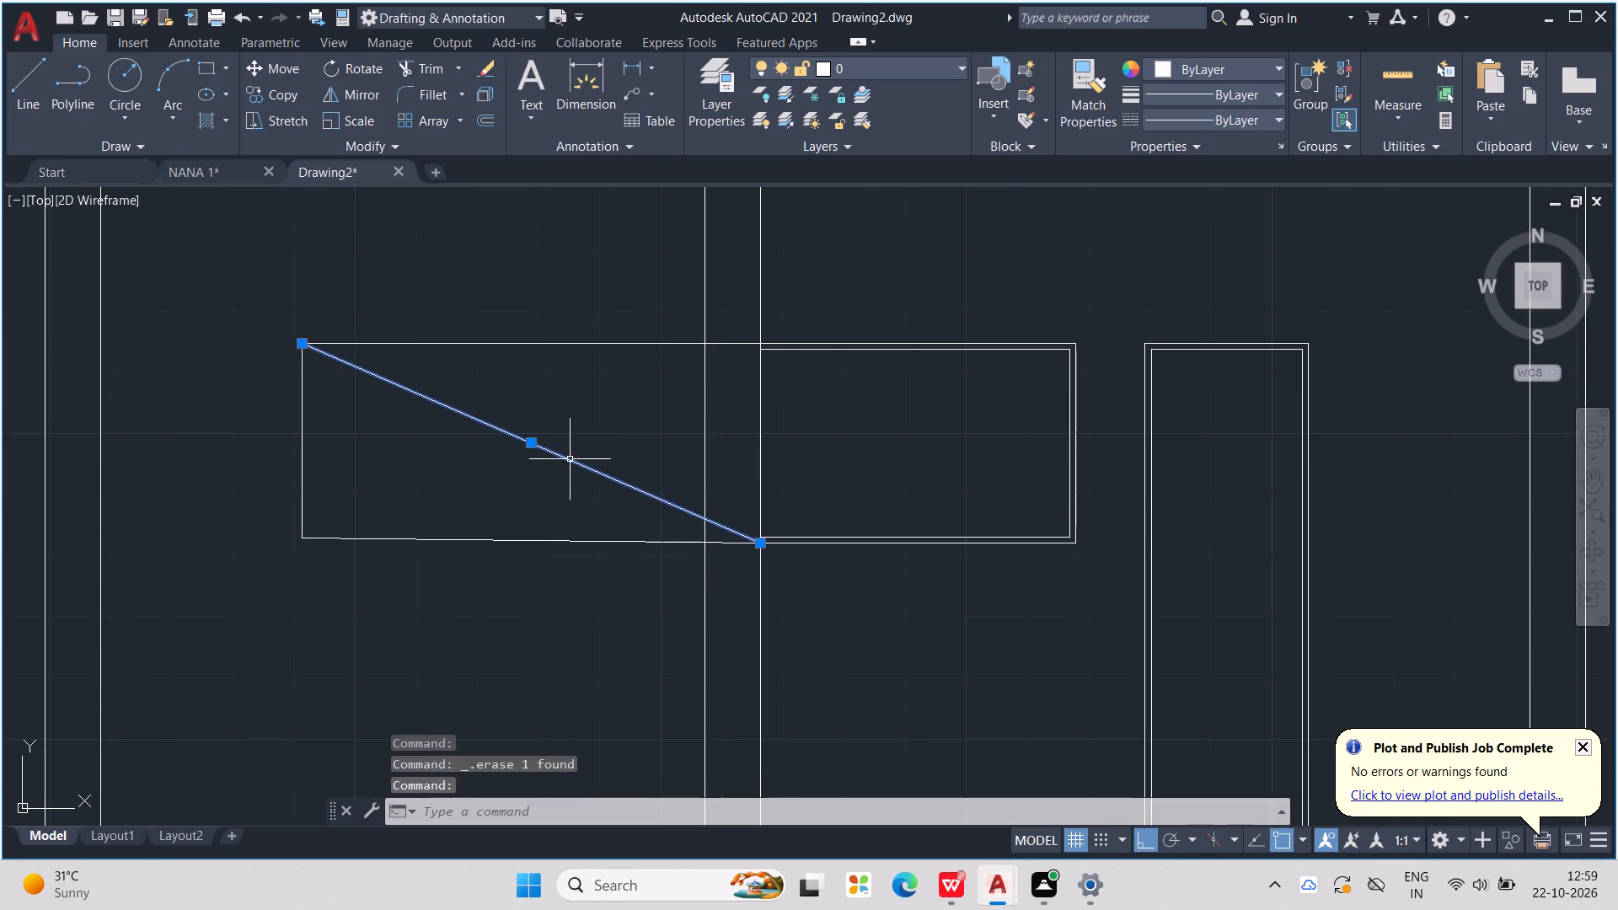
pyautogui.press('Delete')
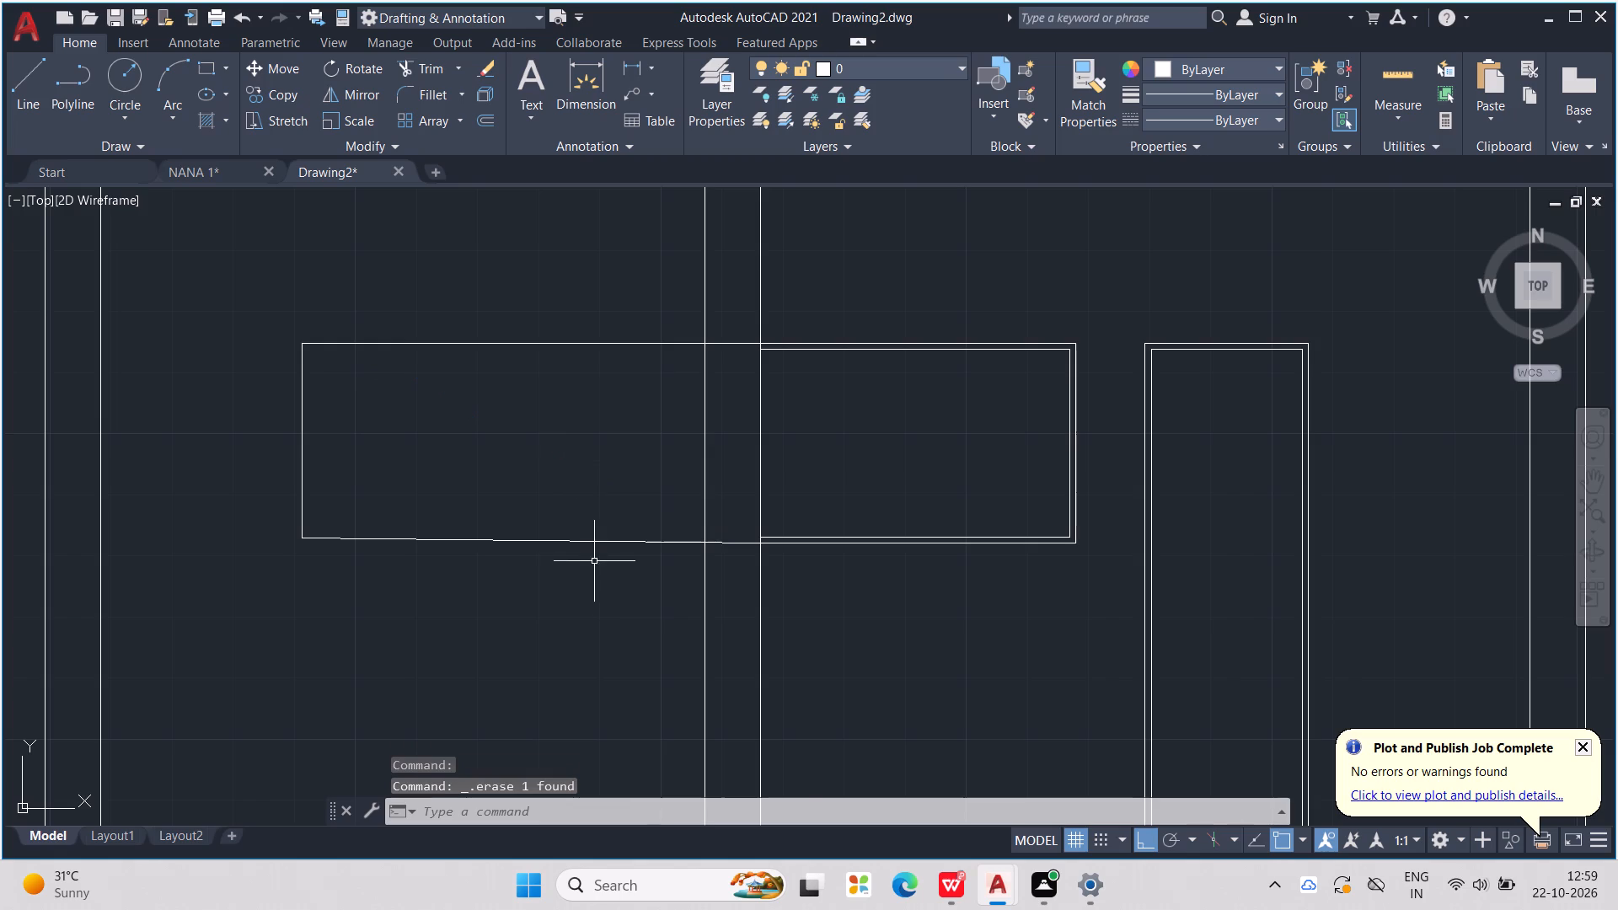
pyautogui.moveTo(592, 558); pyautogui.dragTo(589, 516)
pyautogui.press('Delete')
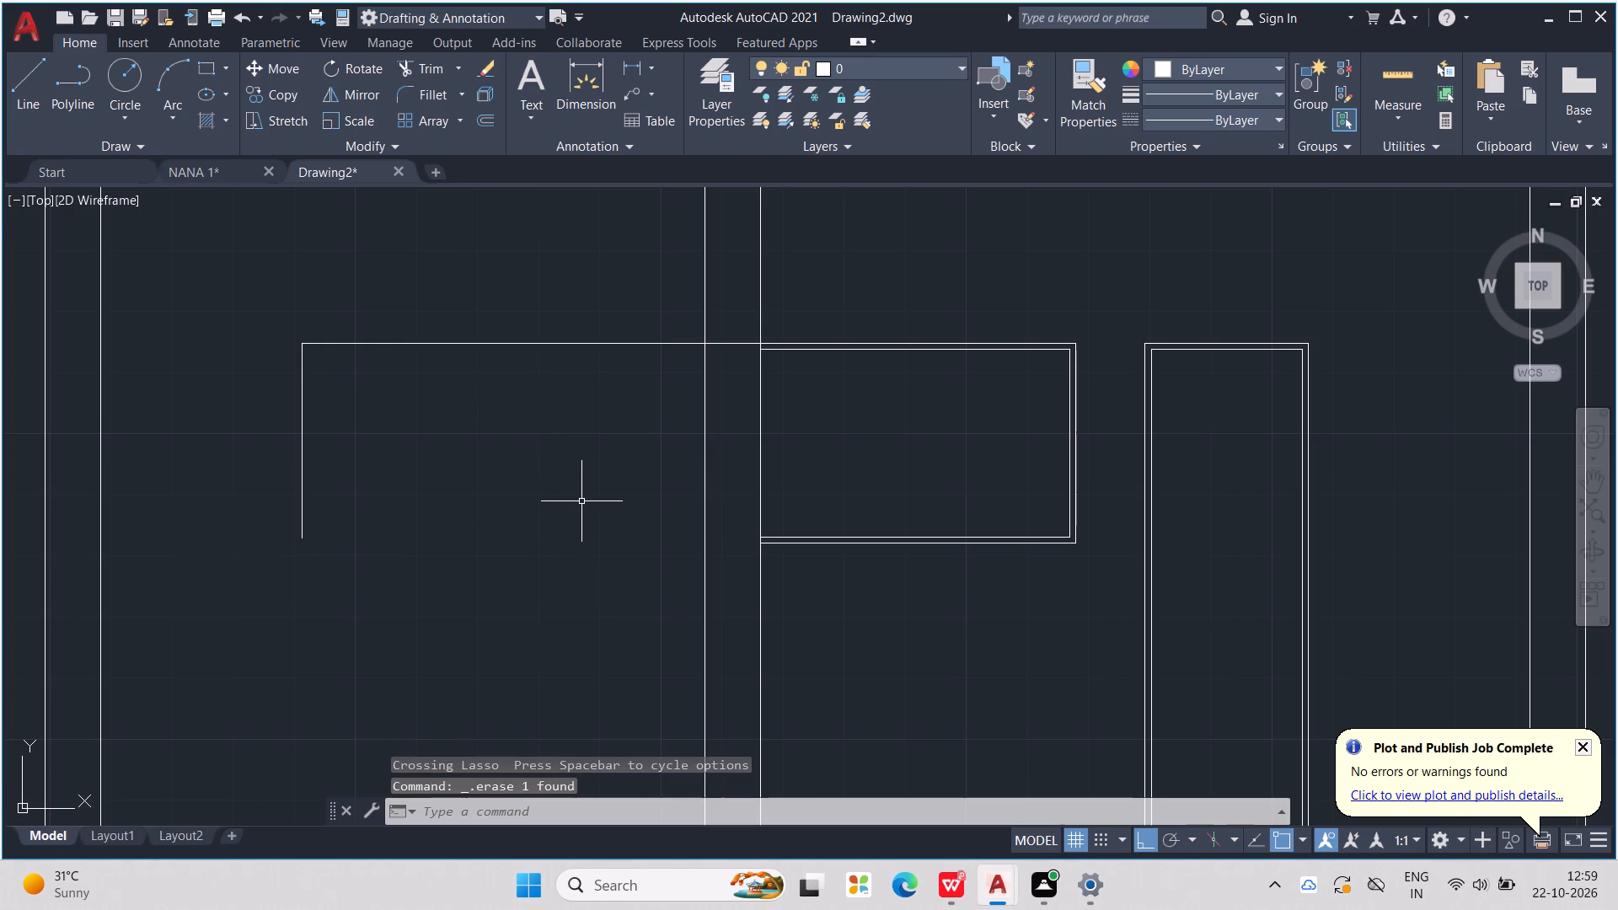
# Draw a horizontal guide line west from the upper wide opening's bottom west corner, past the vertical line in the upper west room.
pyautogui.press('l')
pyautogui.press('Return')
pyautogui.scroll(1, 710, 522)
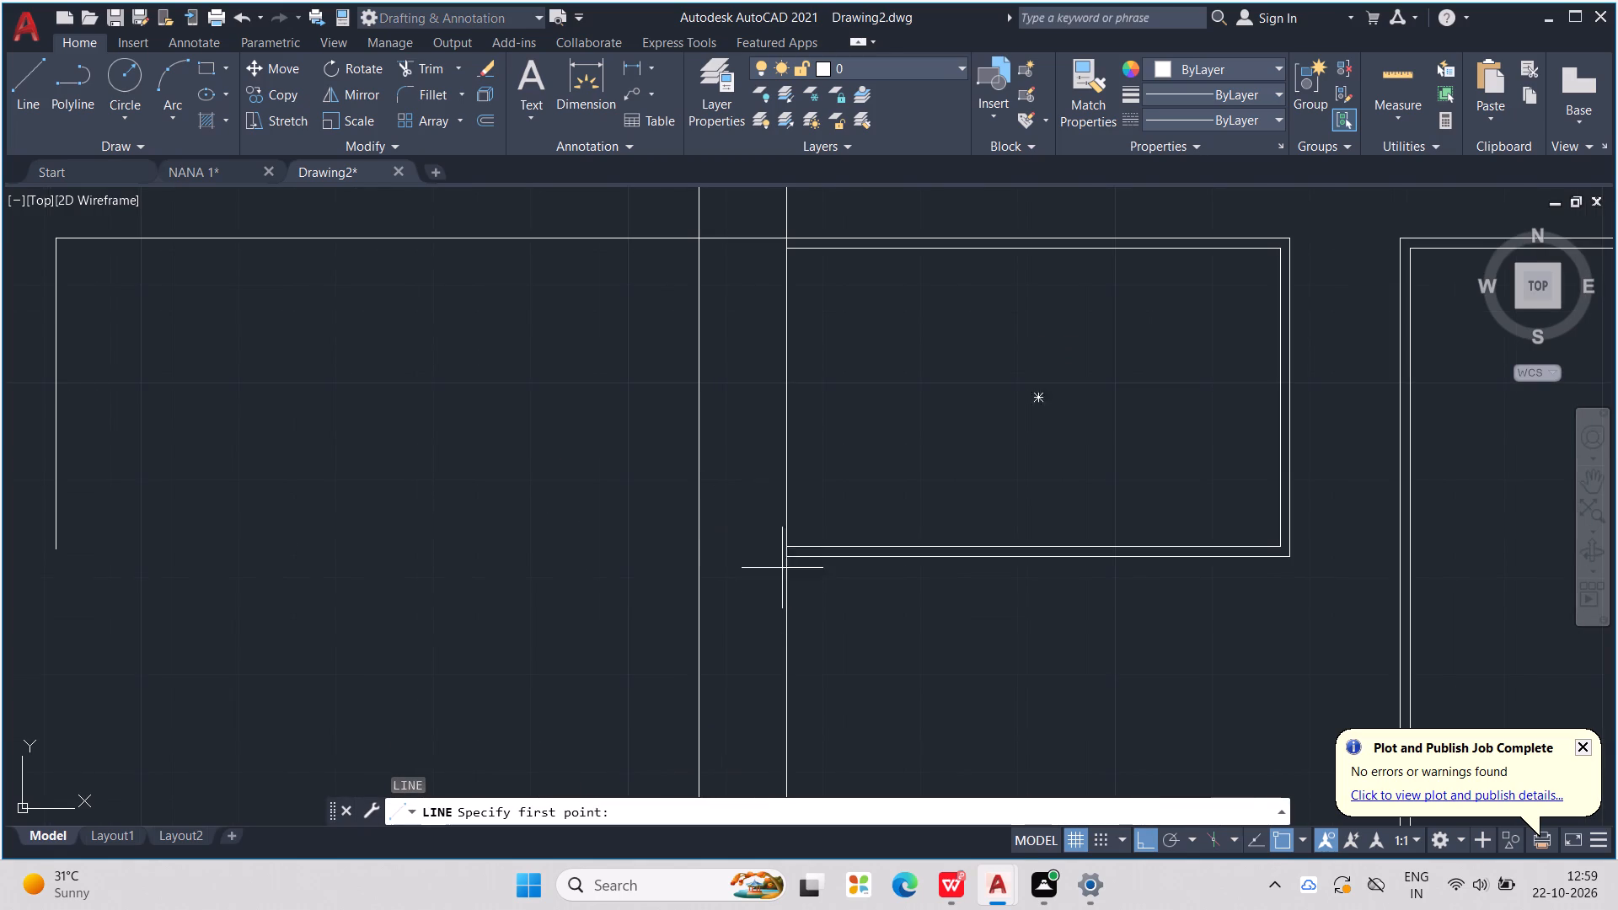
pyautogui.scroll(1, 788, 559)
pyautogui.click(788, 555)
pyautogui.moveTo(385, 615); pyautogui.dragTo(888, 653, button='middle')
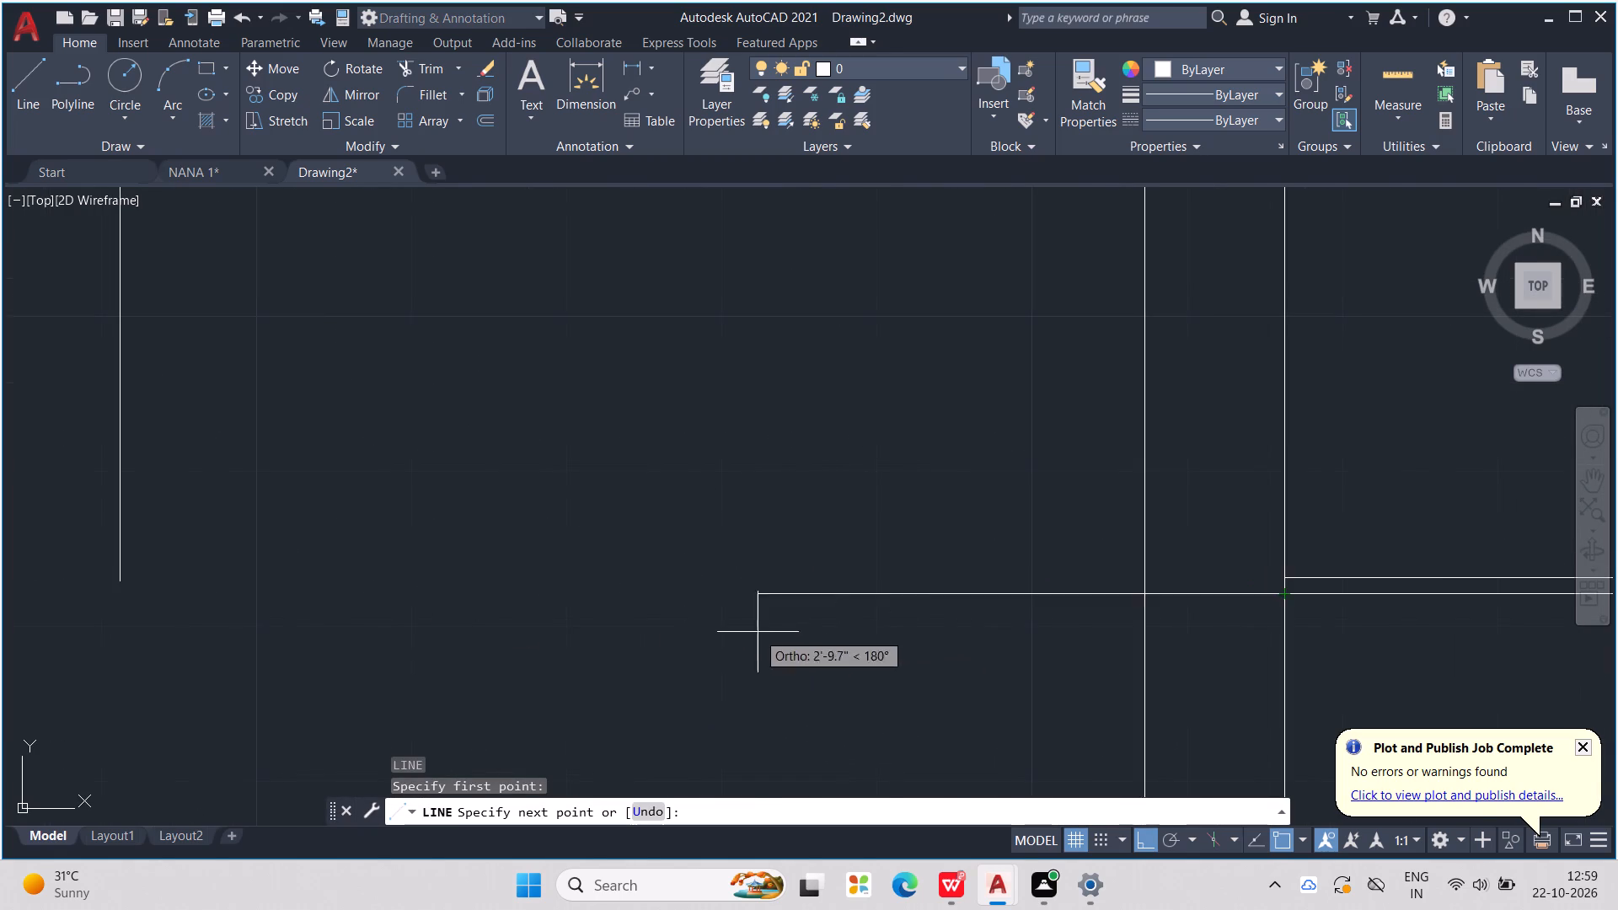
pyautogui.scroll(-2, 725, 627)
pyautogui.click(385, 651)
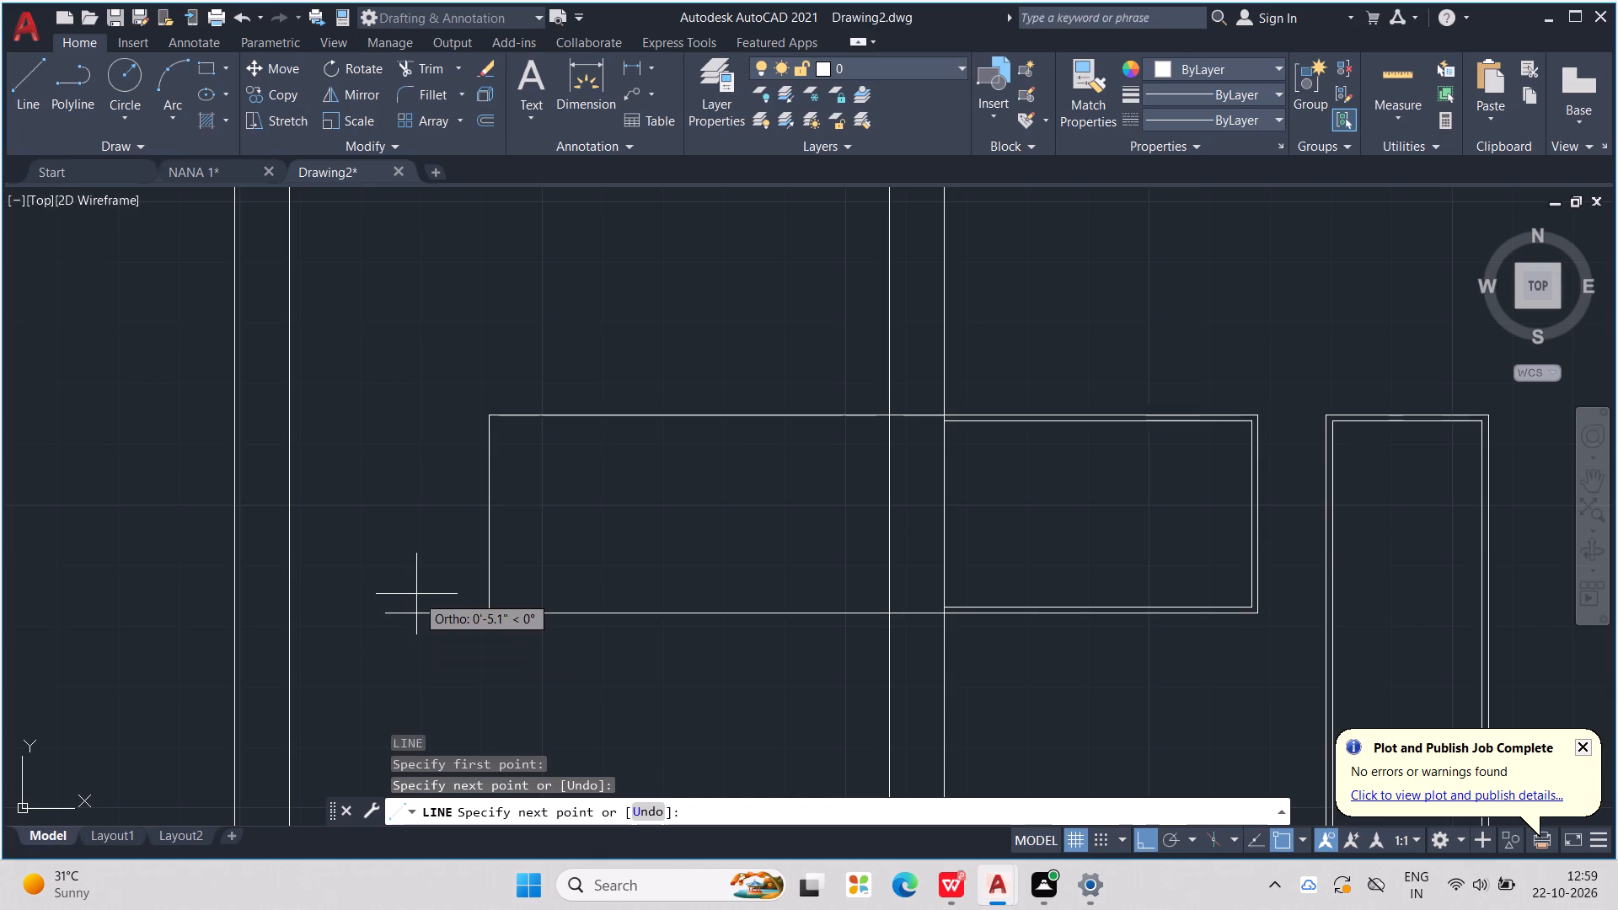
pyautogui.press('Escape')
pyautogui.press('Escape')
pyautogui.press('Escape')
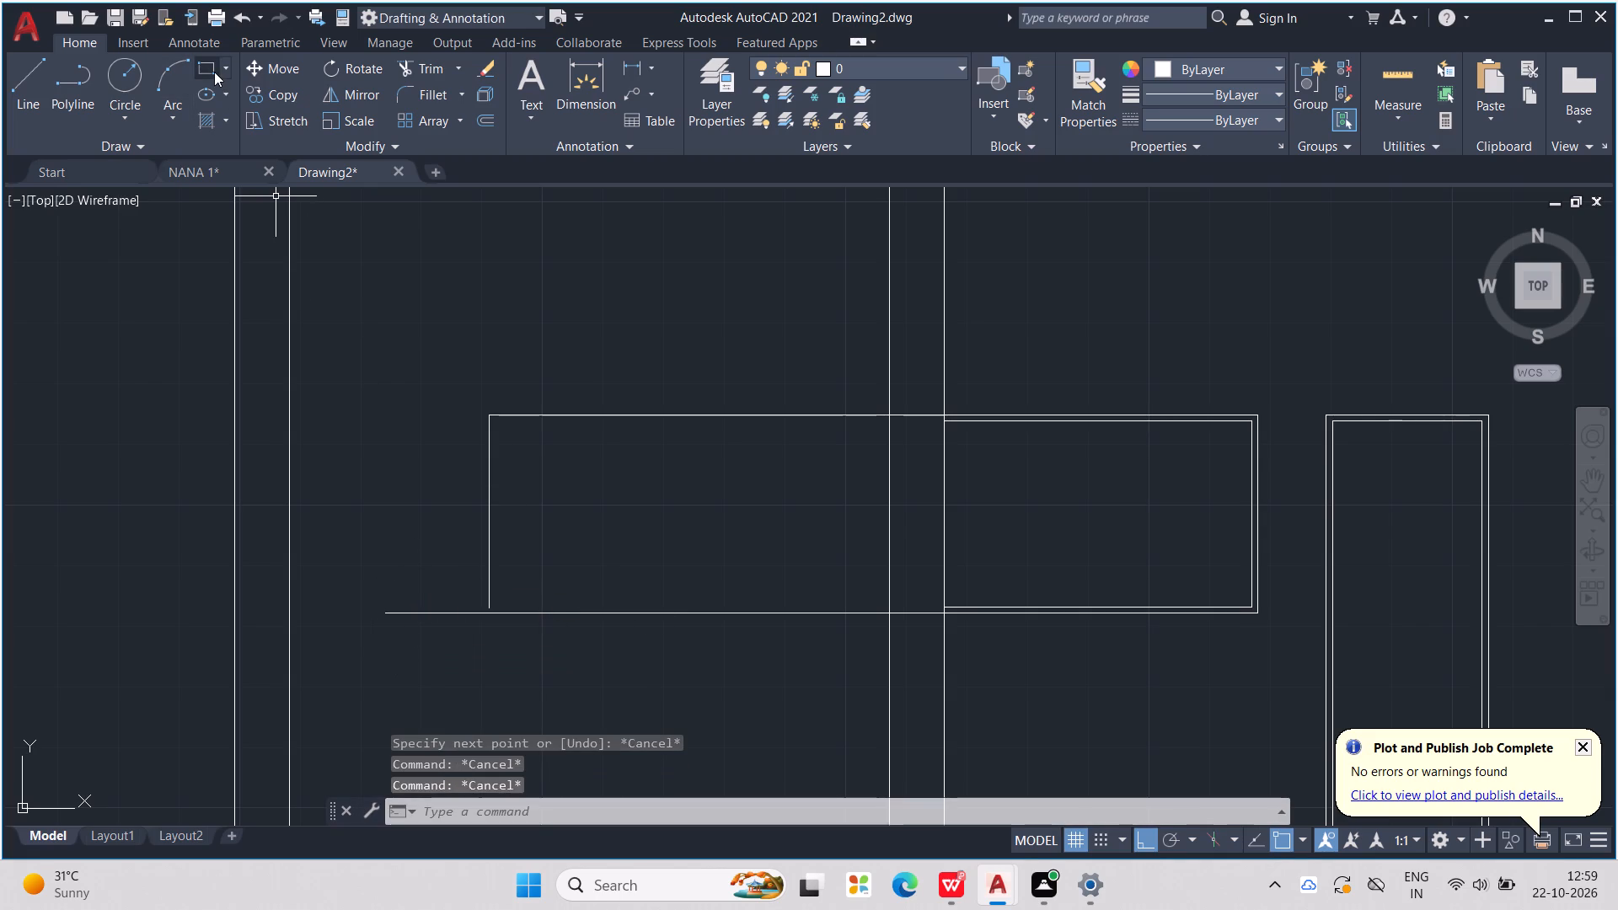
# Draw a rectangle in the upper west room between the top and bottom horizontal guide lines, east of the vertical guide.
pyautogui.click(214, 72)
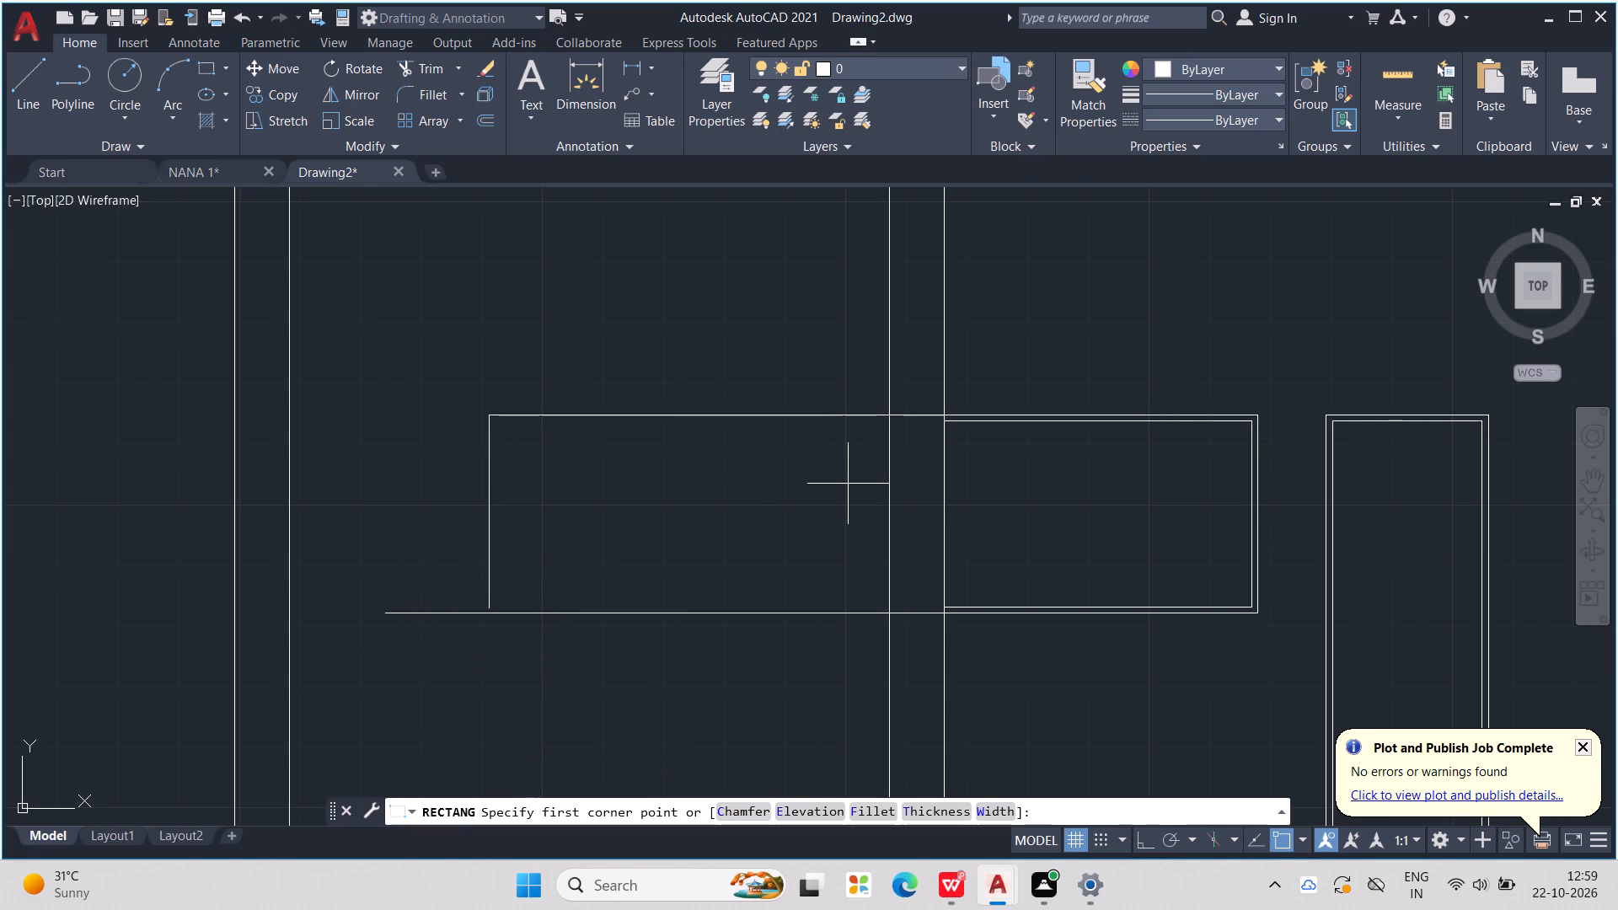
pyautogui.click(563, 419)
pyautogui.click(794, 614)
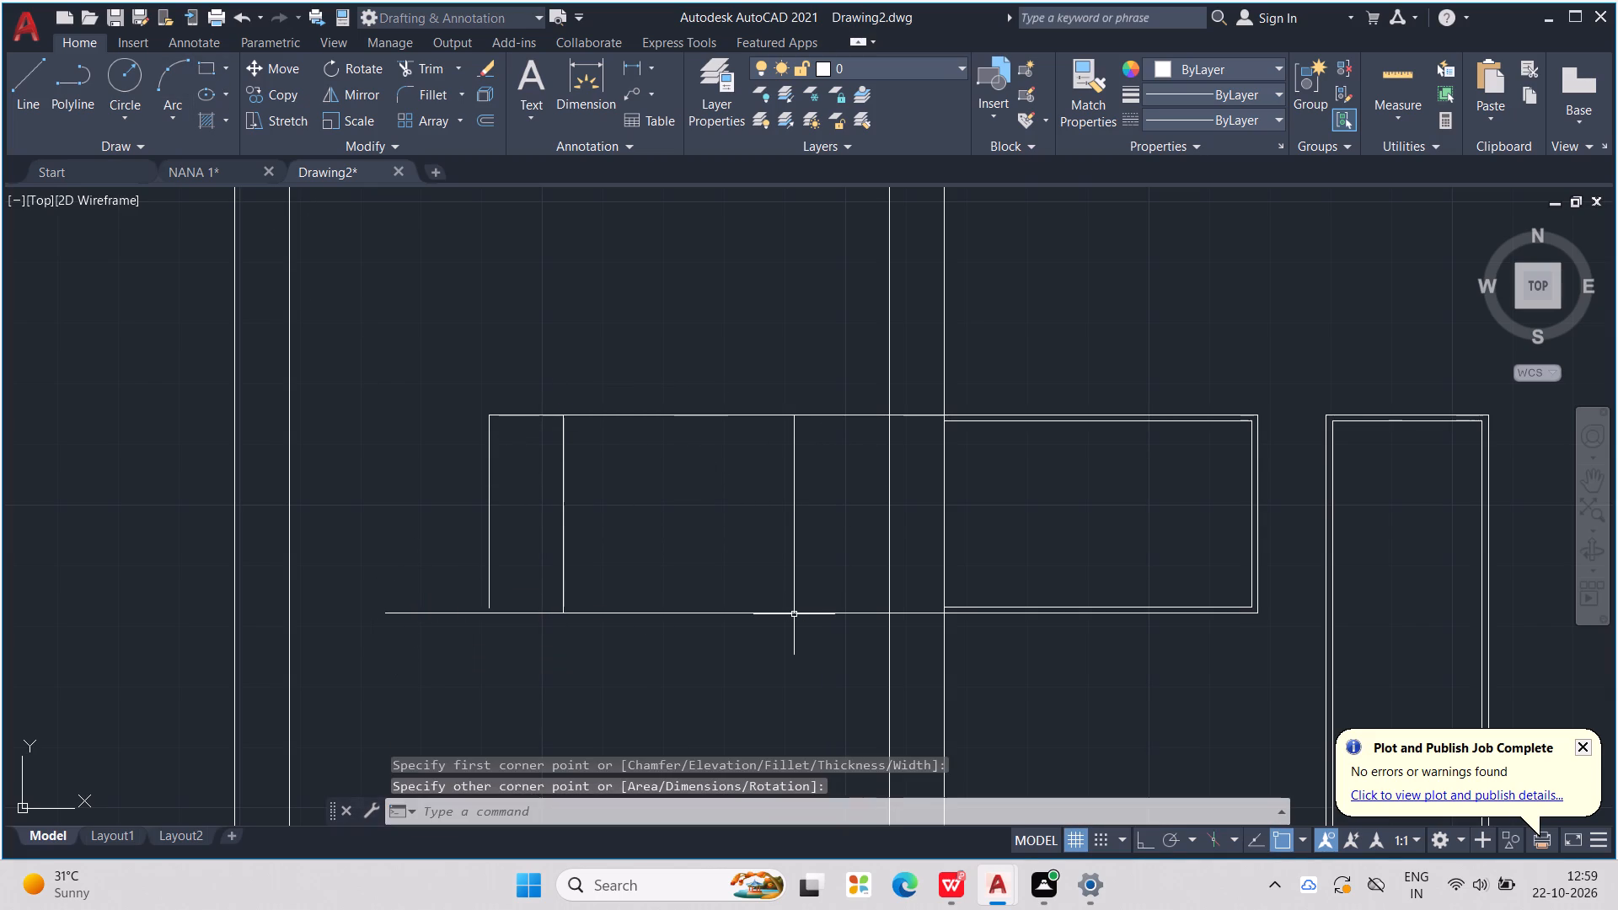
pyautogui.press('Escape')
pyautogui.press('Escape')
pyautogui.press('Escape')
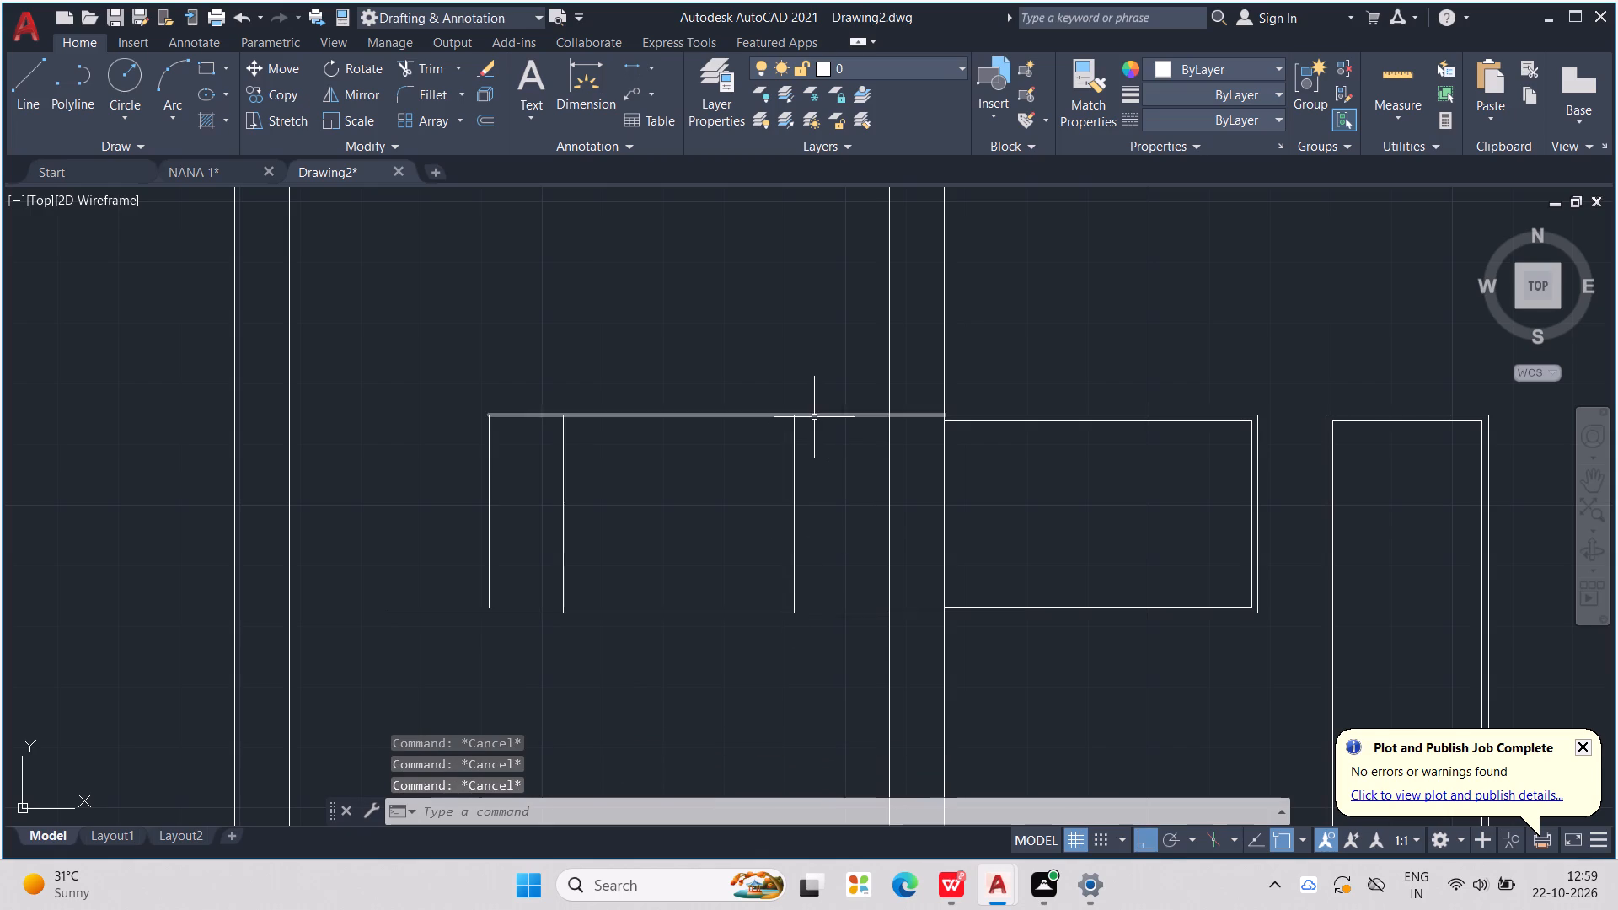
# Erase the two horizontal guide lines and the vertical guide around the new rectangle in the upper west room.
pyautogui.click(814, 417)
pyautogui.click(856, 614)
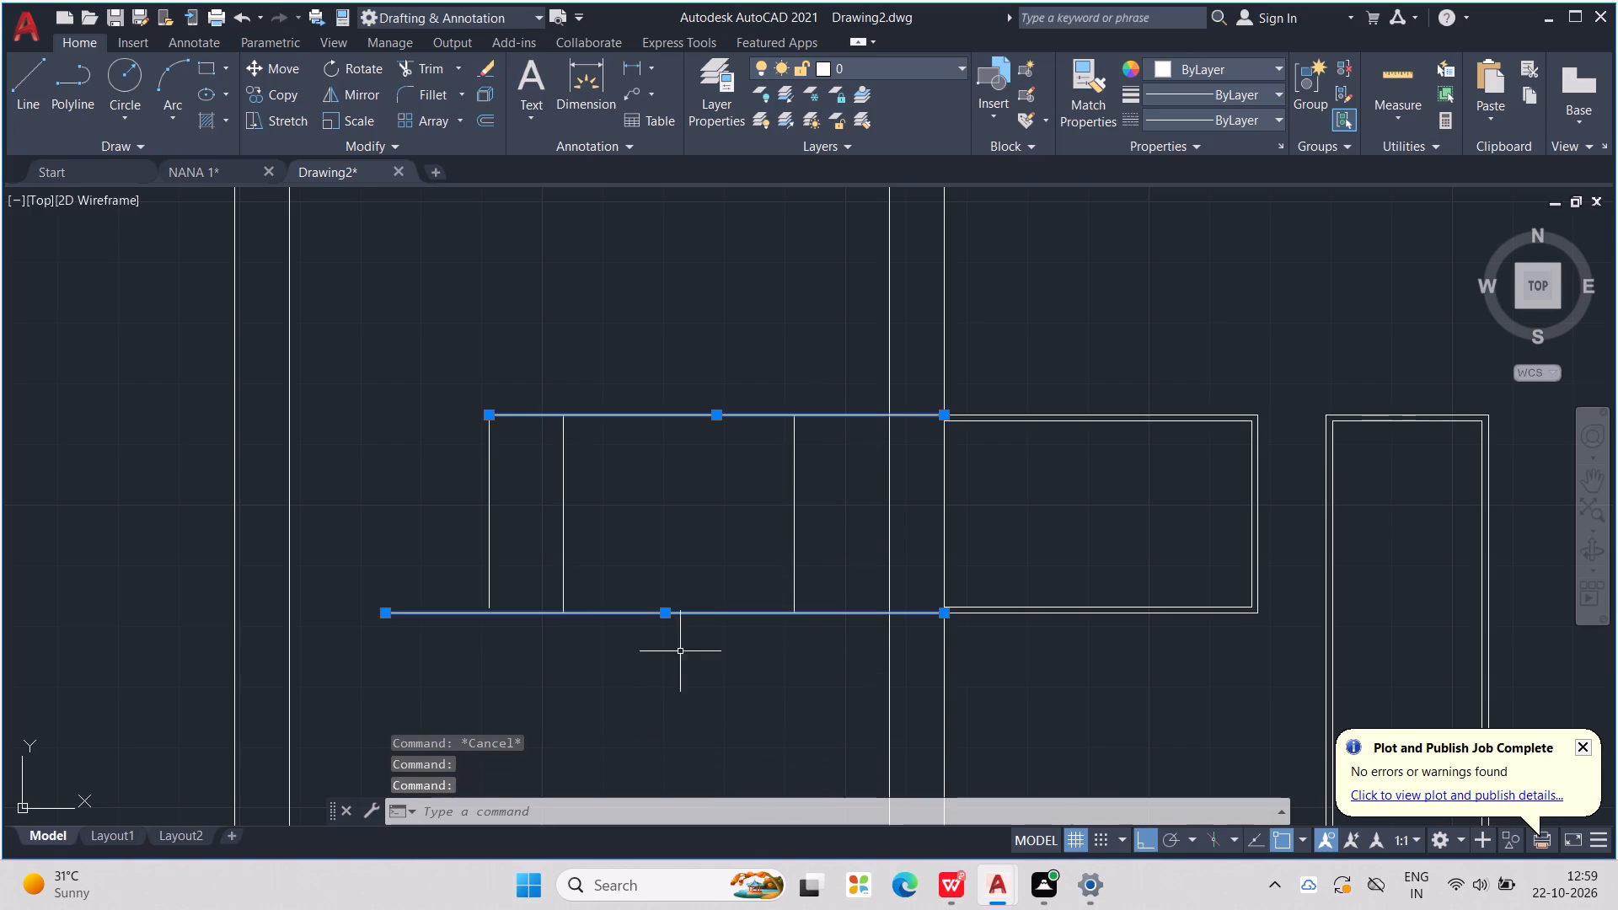
pyautogui.click(489, 514)
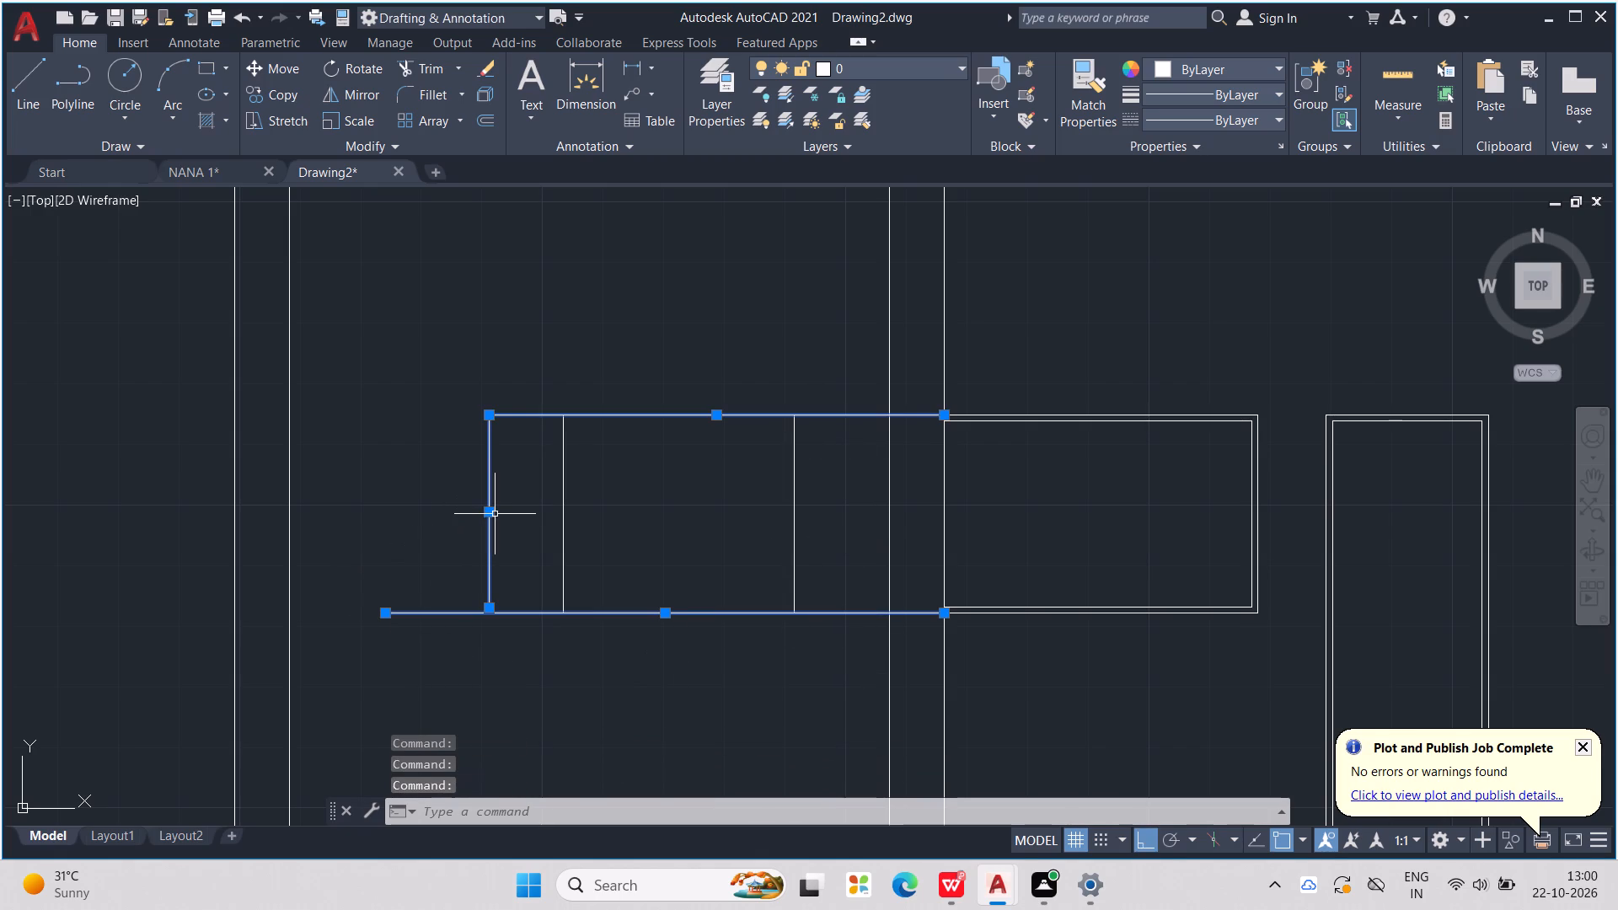
pyautogui.press('Delete')
pyautogui.scroll(-2, 496, 510)
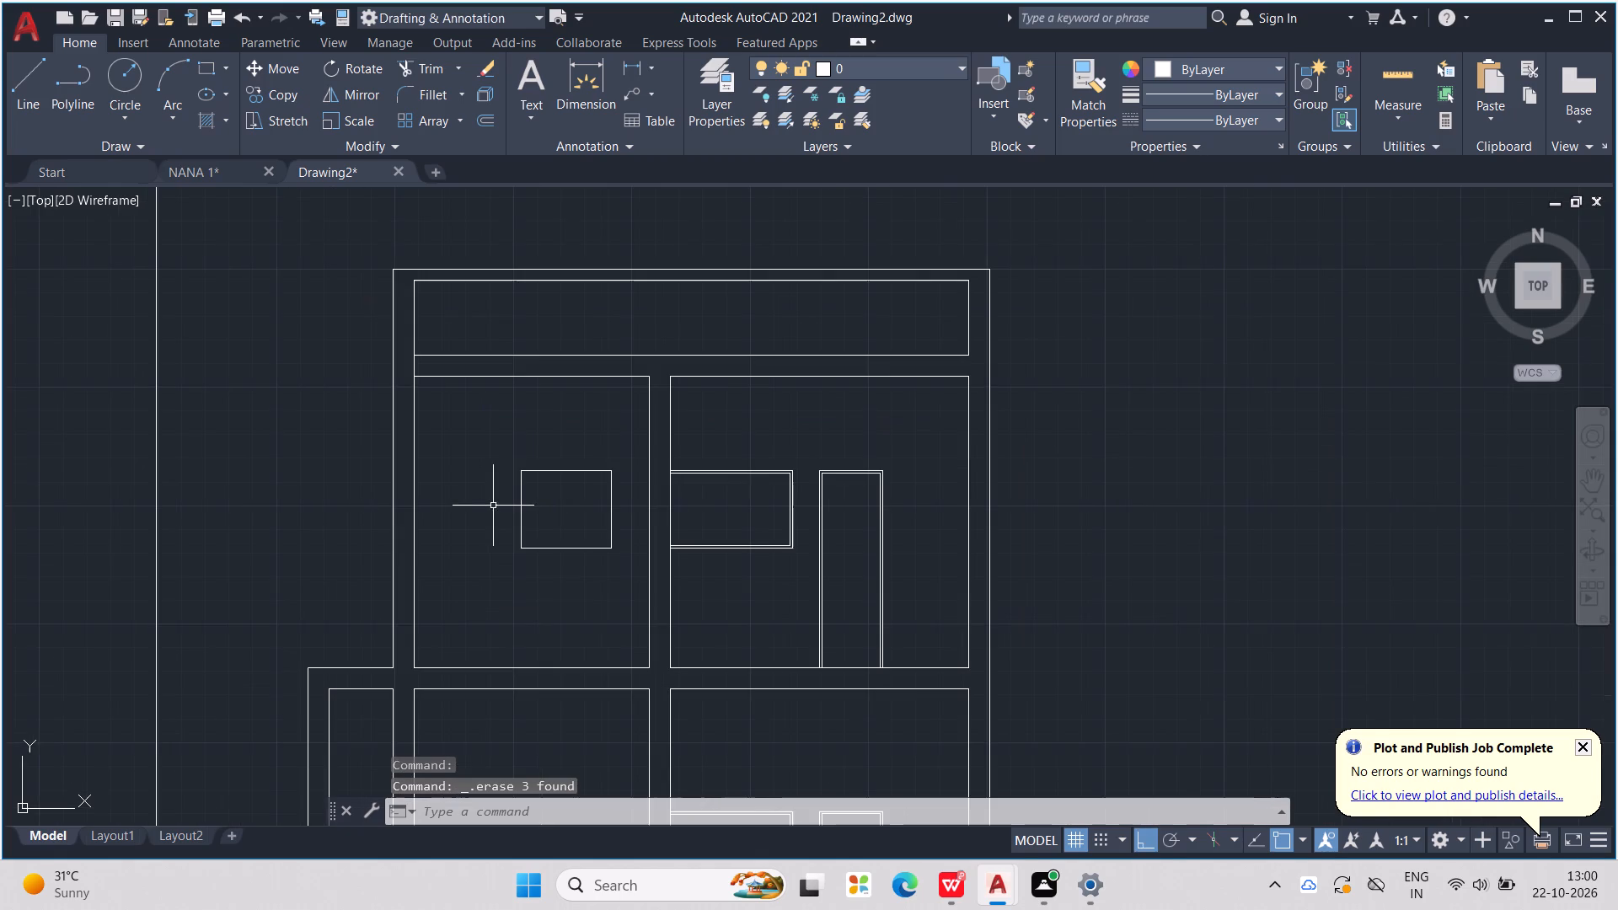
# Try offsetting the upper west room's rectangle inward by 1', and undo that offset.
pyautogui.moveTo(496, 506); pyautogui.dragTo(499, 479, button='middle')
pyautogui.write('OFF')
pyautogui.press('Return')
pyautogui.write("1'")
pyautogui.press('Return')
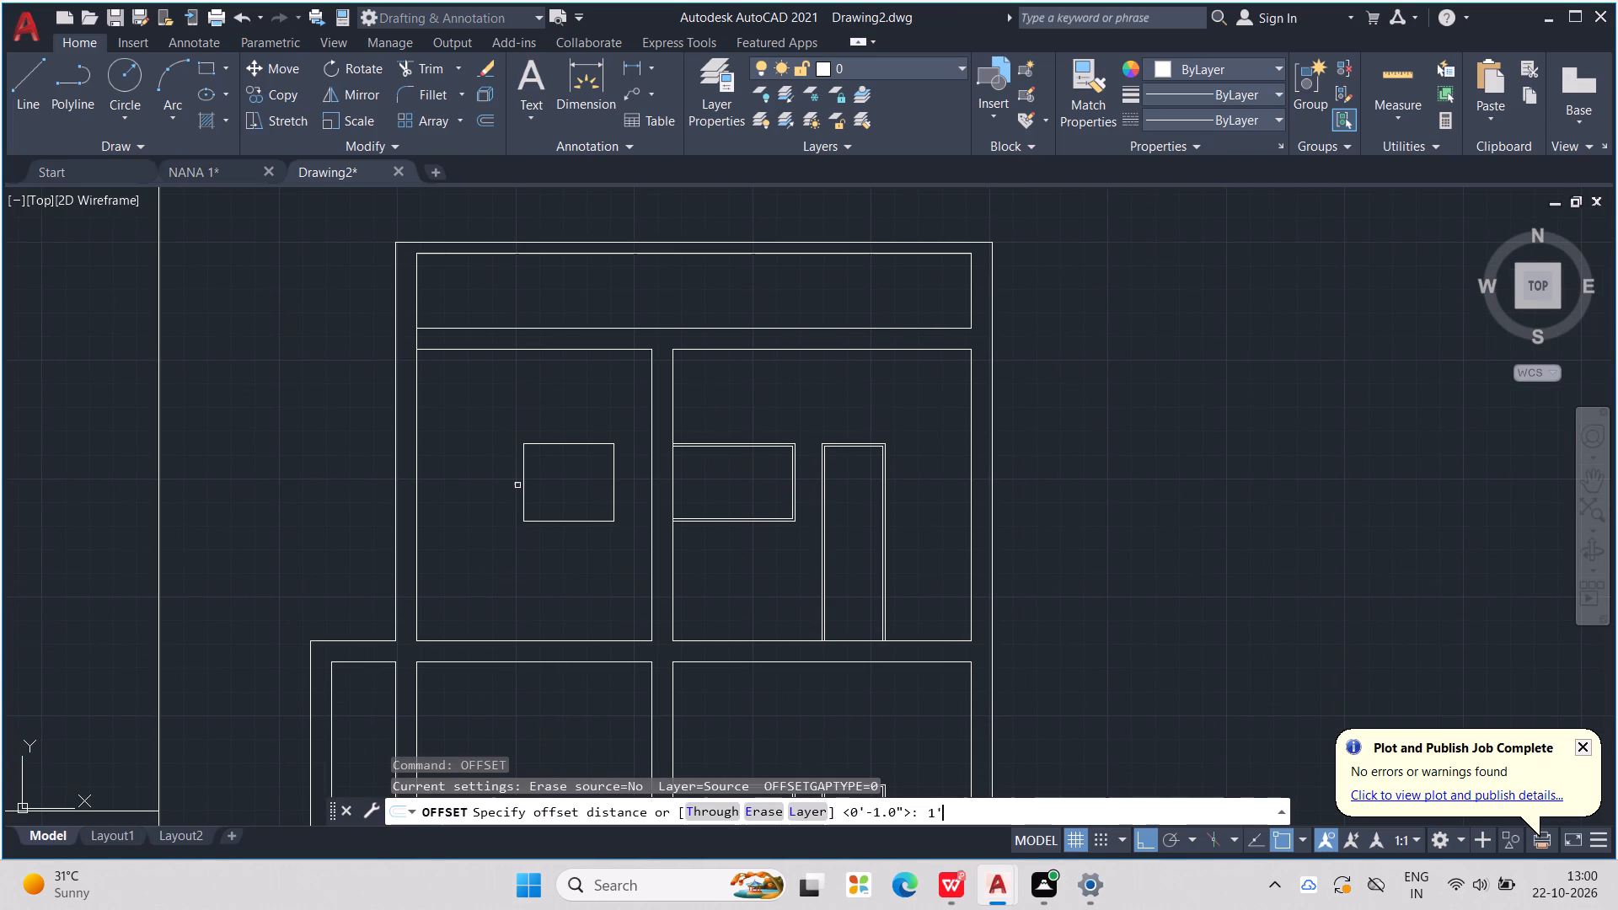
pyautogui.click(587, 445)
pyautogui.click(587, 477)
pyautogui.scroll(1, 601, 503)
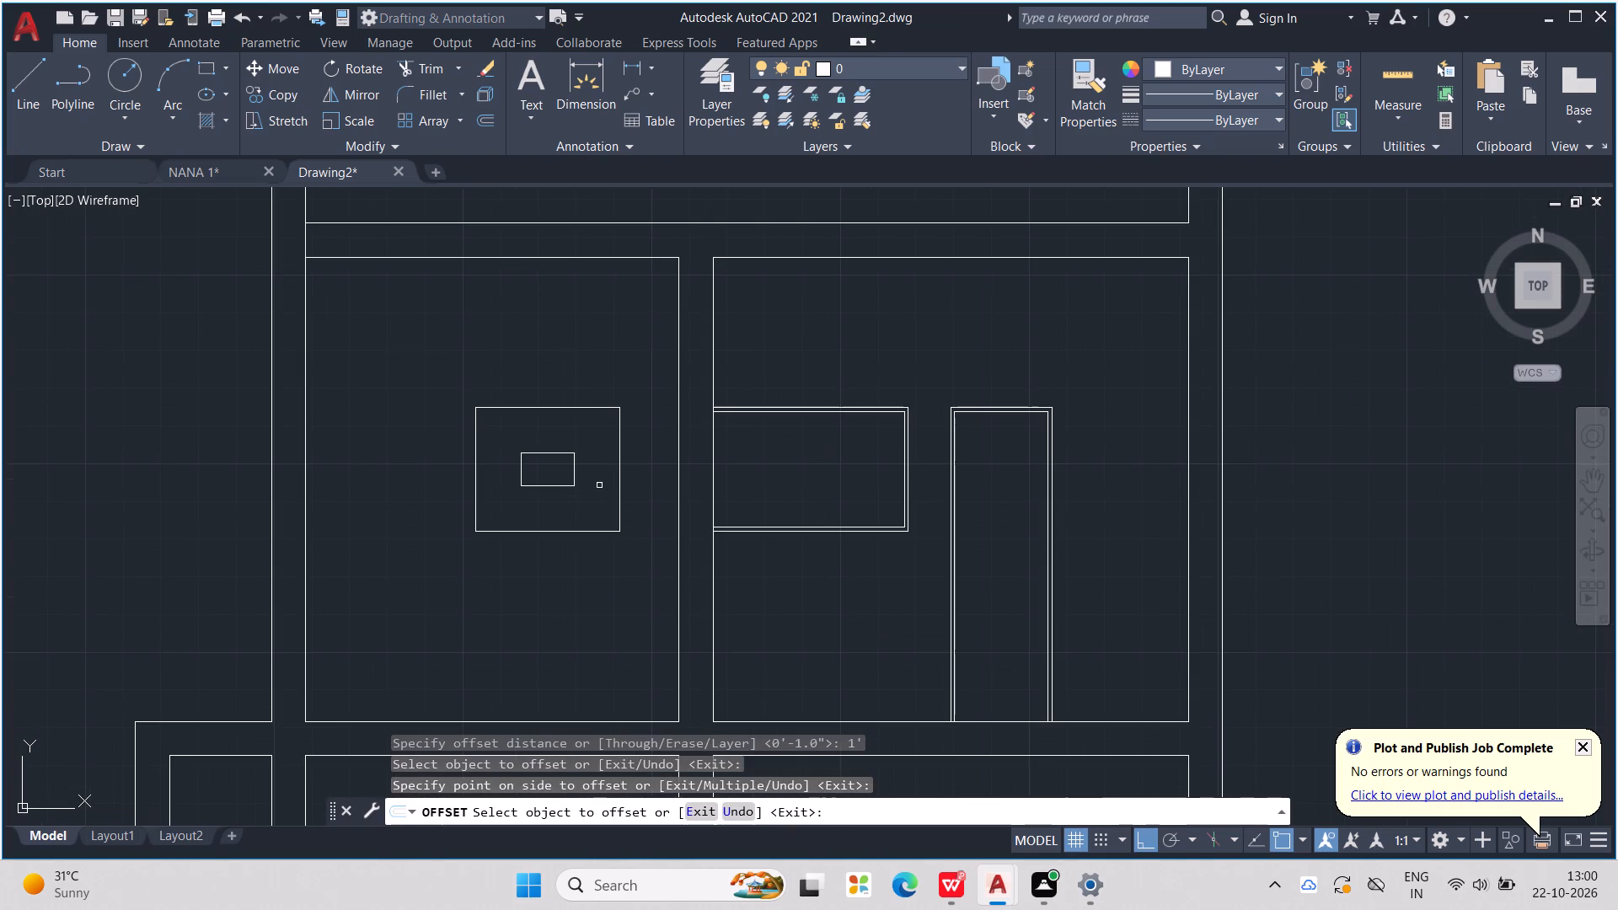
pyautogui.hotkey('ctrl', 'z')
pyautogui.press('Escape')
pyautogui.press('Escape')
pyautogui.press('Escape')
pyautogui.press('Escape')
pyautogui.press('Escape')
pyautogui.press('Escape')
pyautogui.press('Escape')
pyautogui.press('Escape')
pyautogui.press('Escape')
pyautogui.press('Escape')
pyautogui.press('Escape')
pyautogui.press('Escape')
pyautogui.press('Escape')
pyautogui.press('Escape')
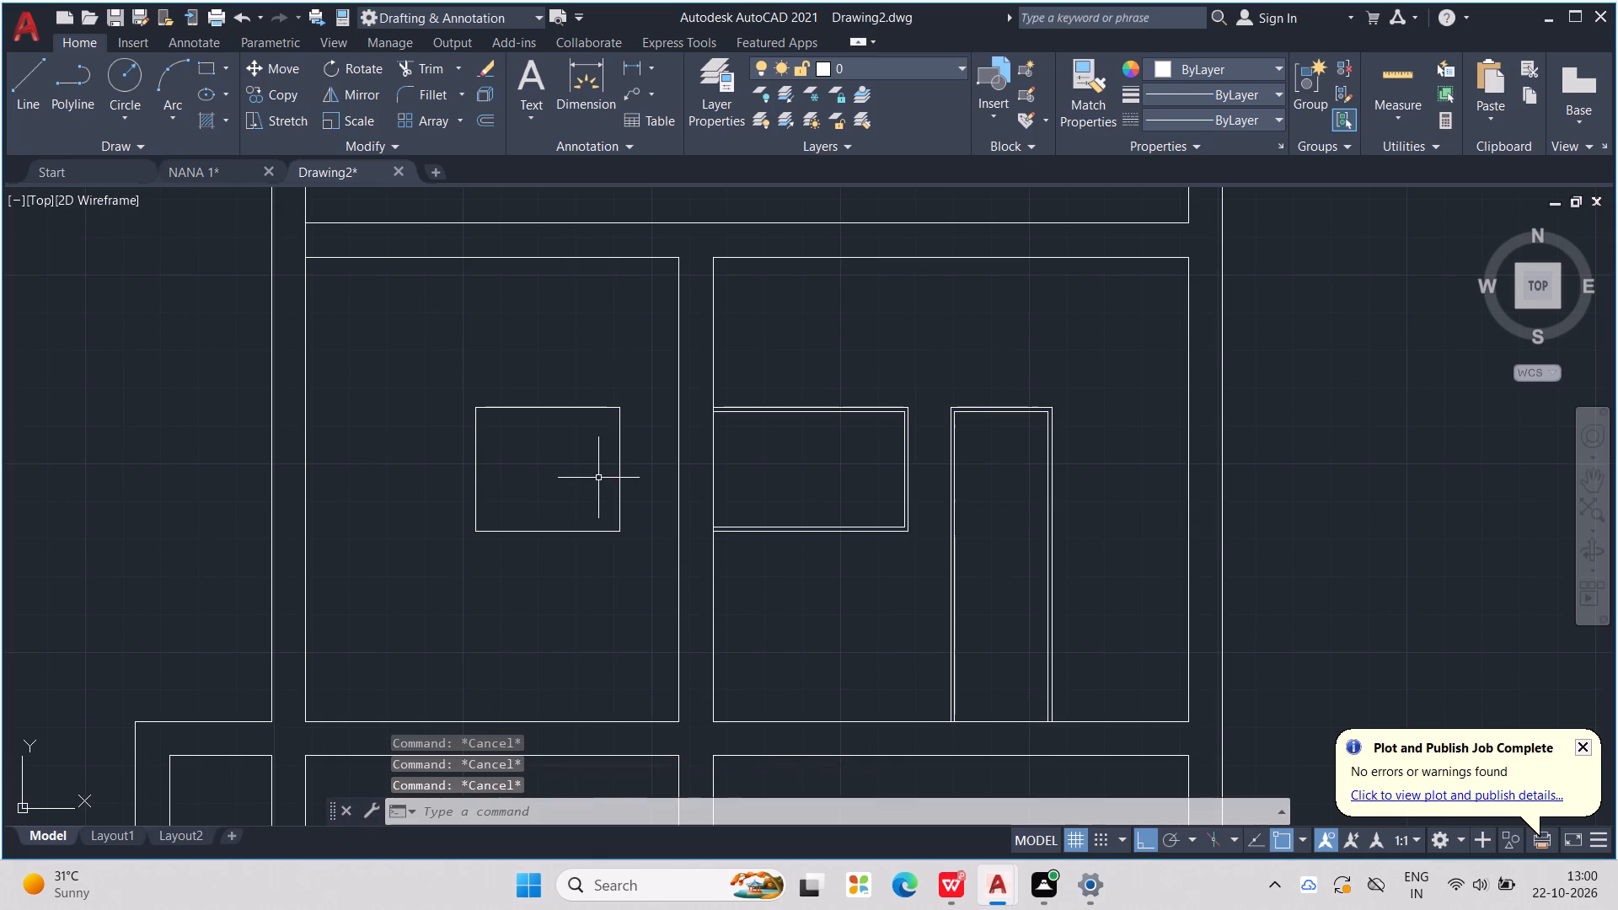
# Offset the upper west room's rectangle inward by 1" to form the opening's frame.
pyautogui.write('OFF')
pyautogui.press('Return')
pyautogui.write('1"')
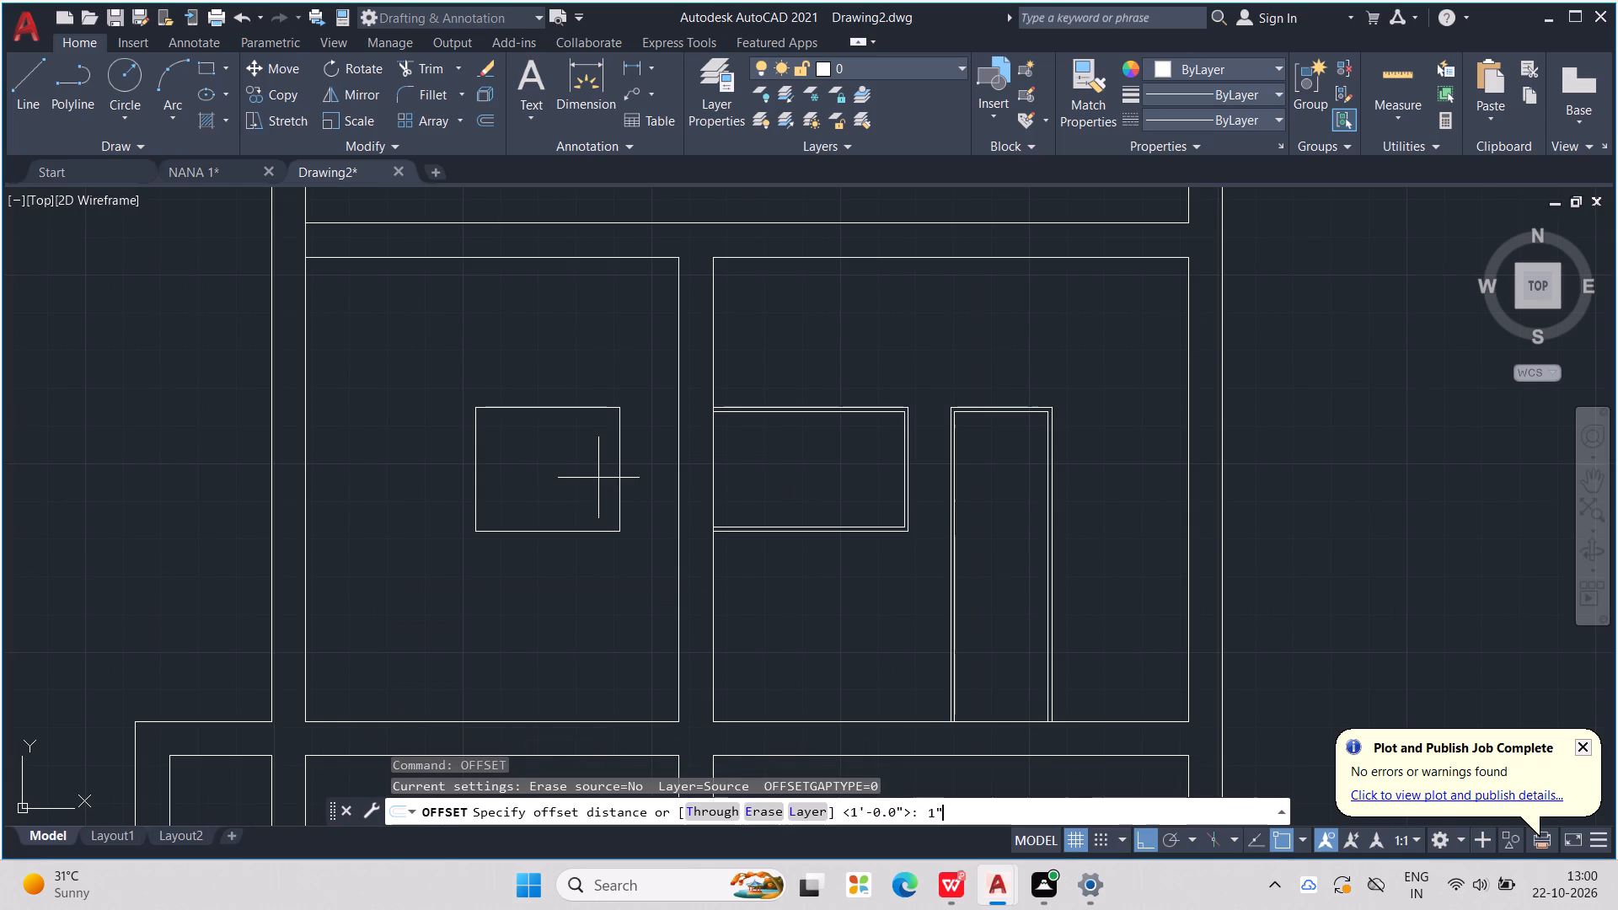
pyautogui.press('Return')
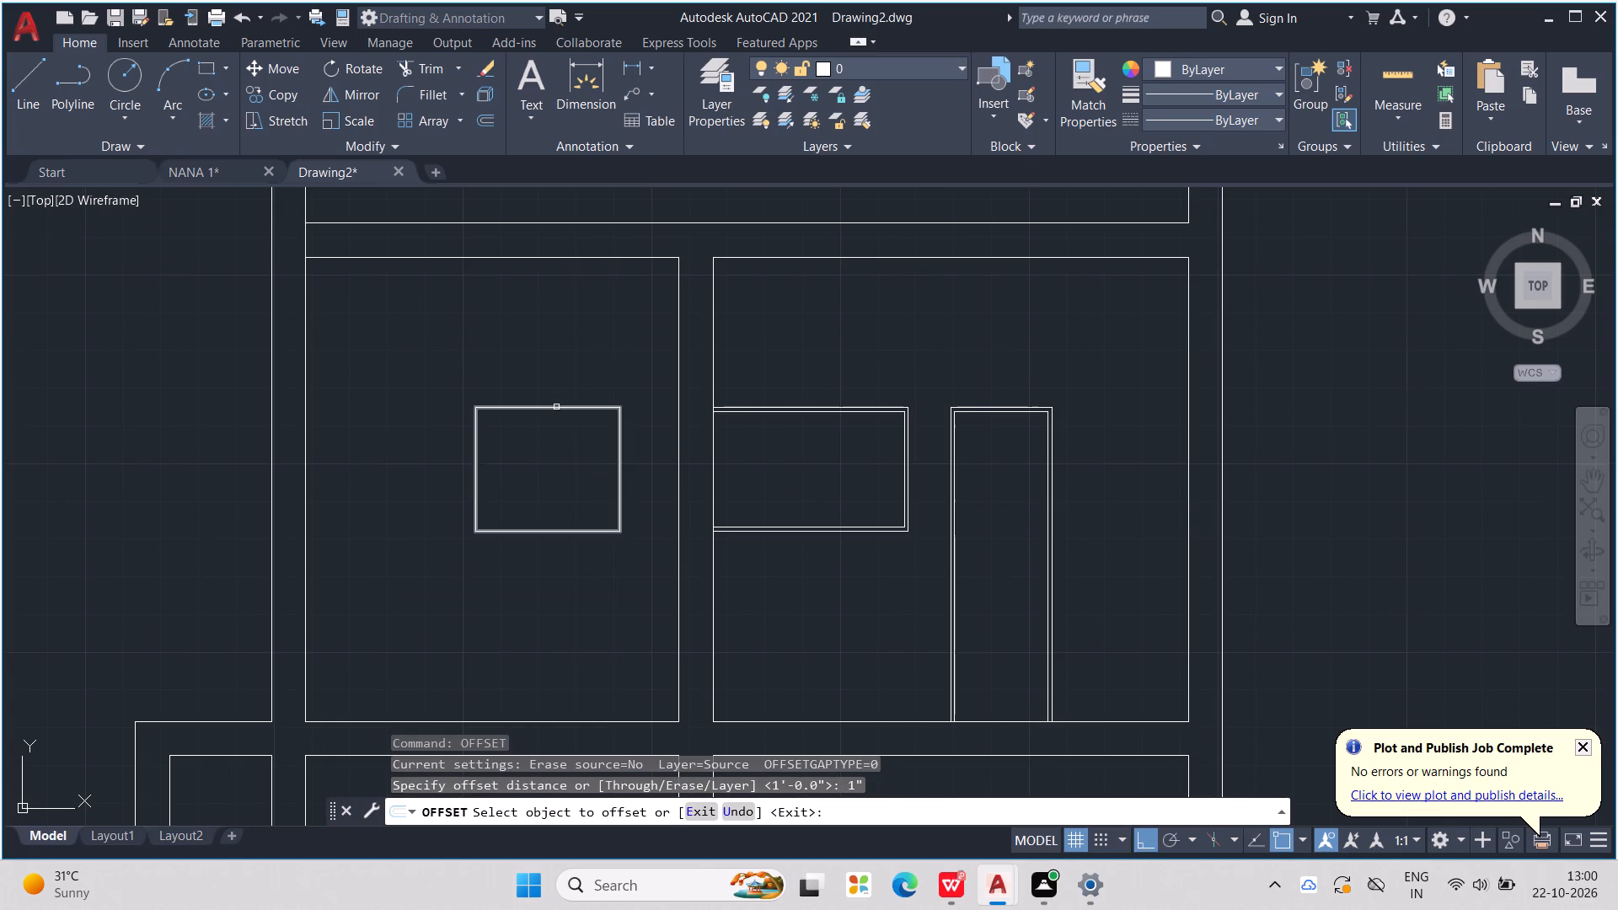
pyautogui.click(556, 407)
pyautogui.click(589, 506)
pyautogui.scroll(-1, 584, 448)
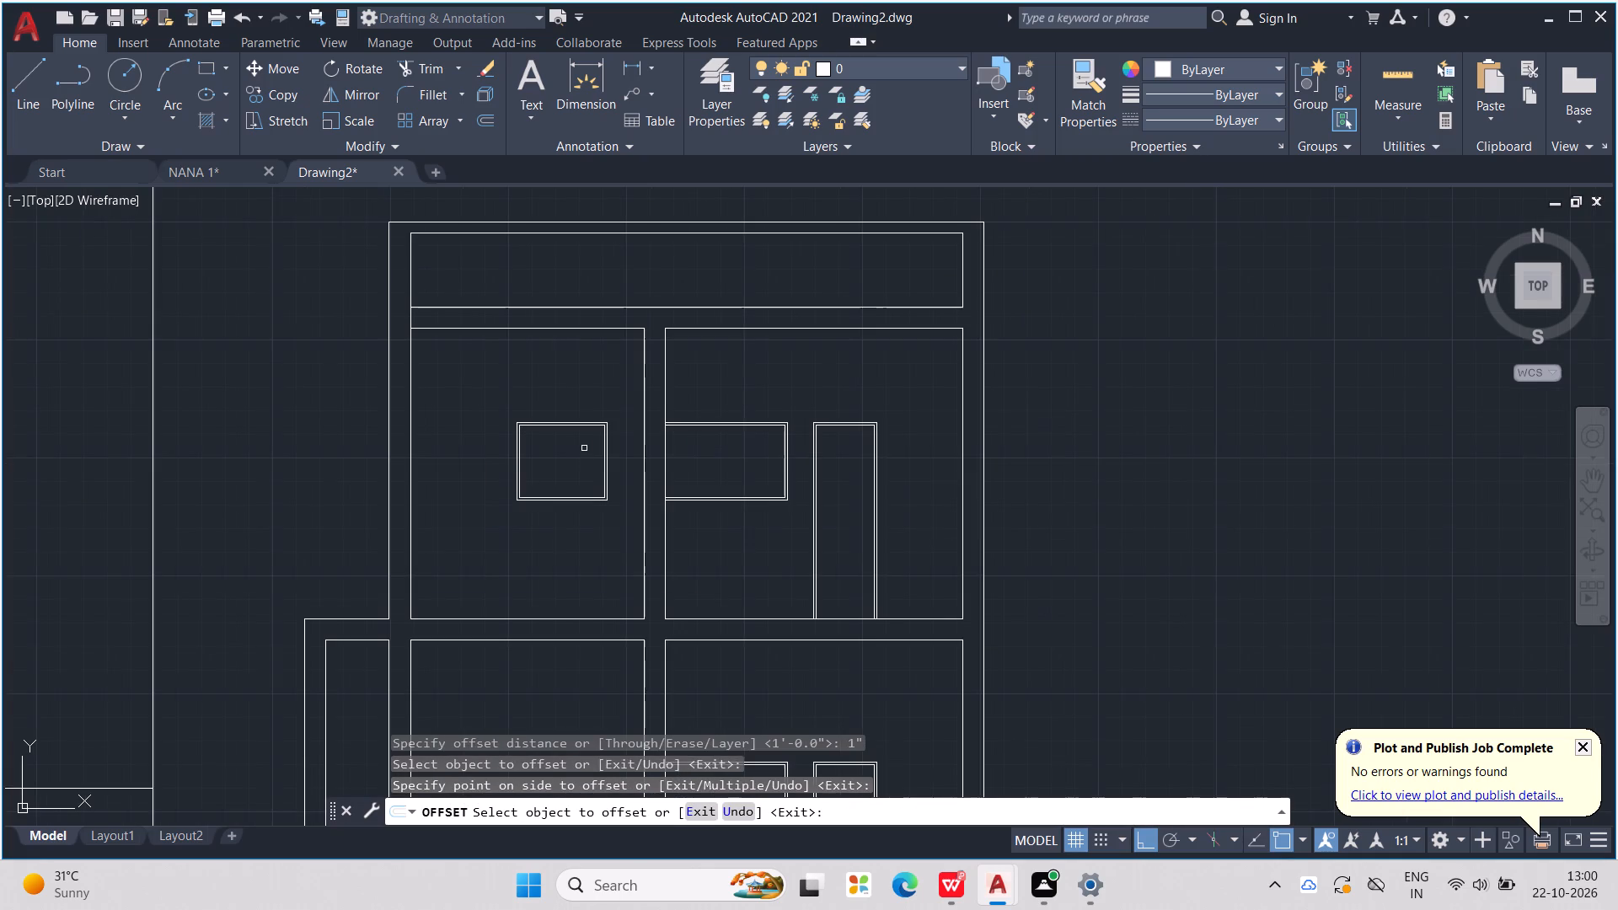
pyautogui.moveTo(584, 448); pyautogui.dragTo(586, 425, button='middle')
pyautogui.press('Escape')
pyautogui.press('Escape')
pyautogui.press('Escape')
# Draw a vertical guide line from the framed opening's bottom west corner down through the floor slab into the lower west room.
pyautogui.press('l')
pyautogui.press('Up')
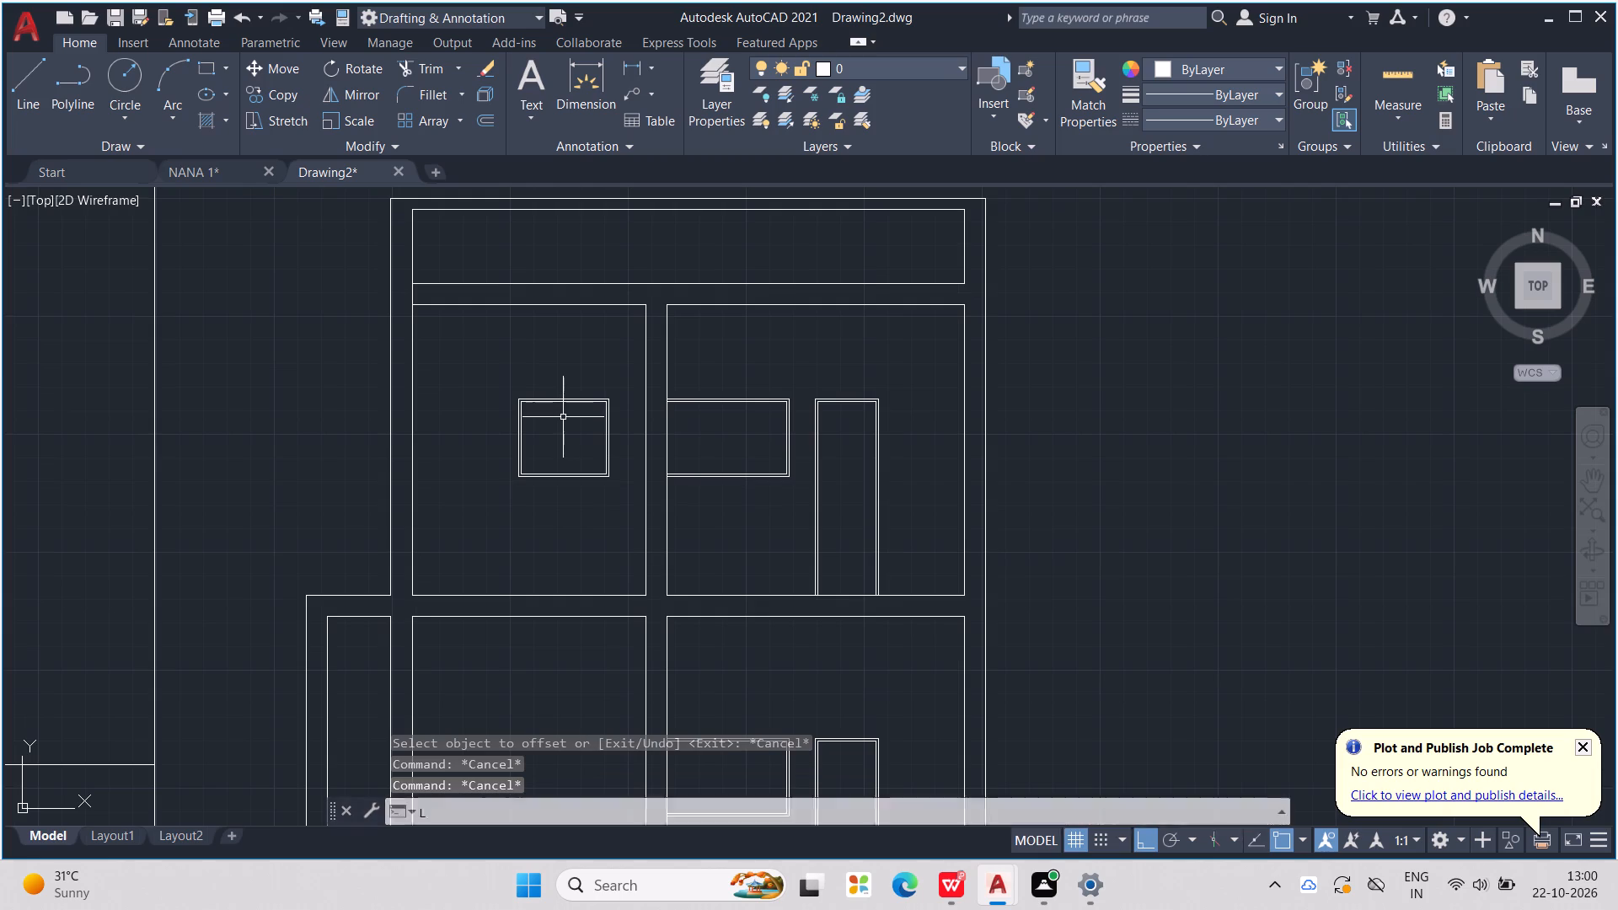
pyautogui.moveTo(591, 411); pyautogui.dragTo(624, 281, button='middle')
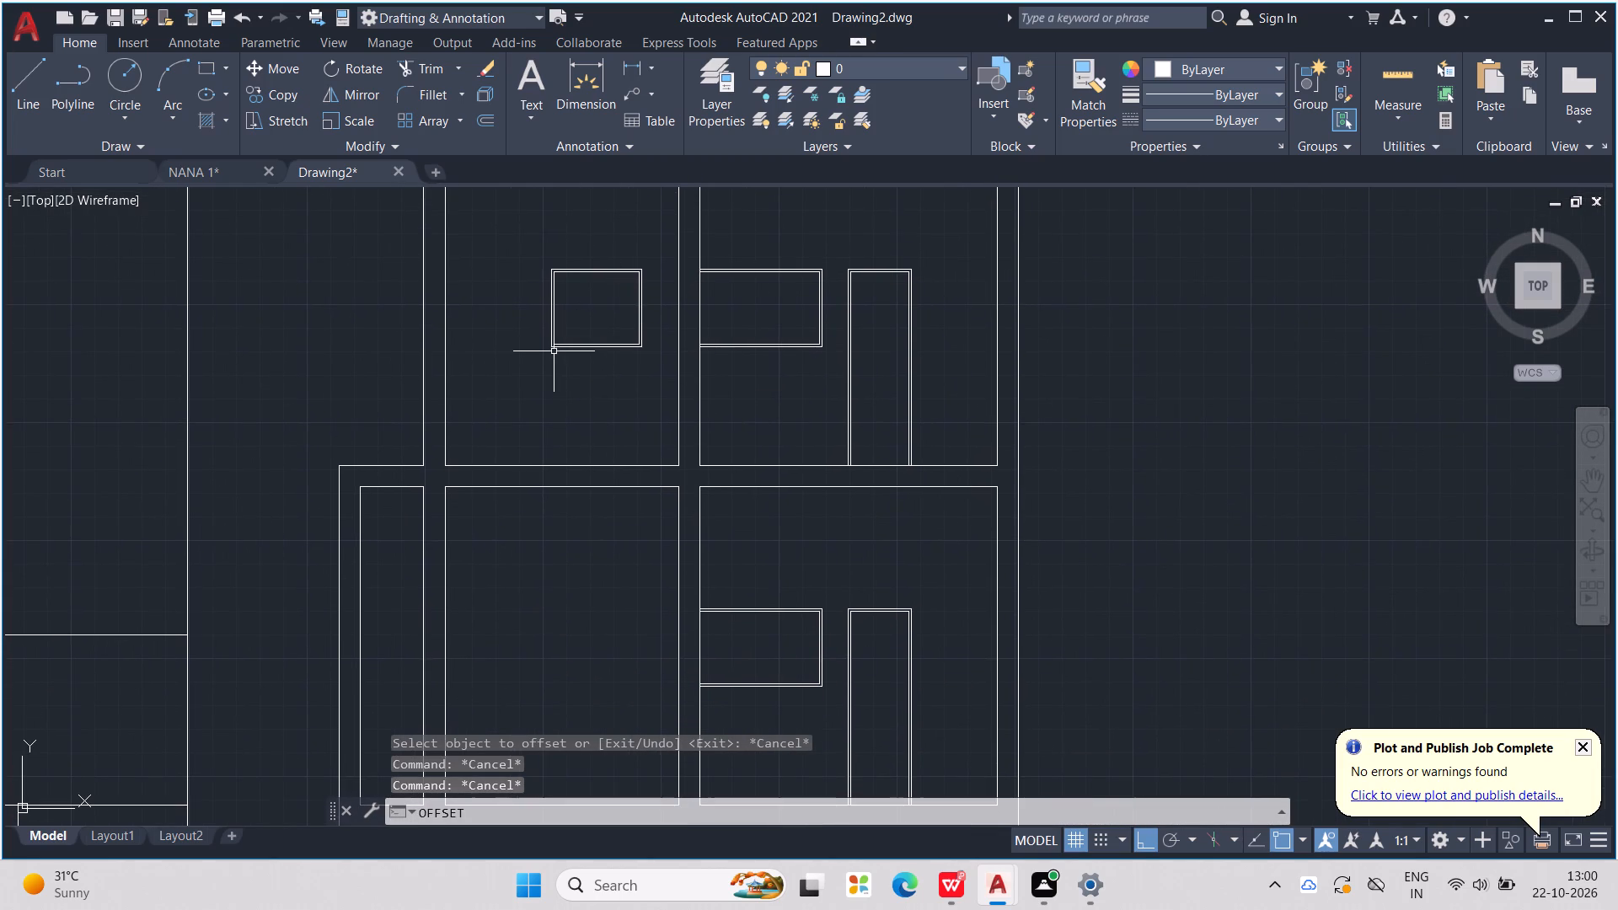
pyautogui.press('Escape')
pyautogui.press('l')
pyautogui.press('Return')
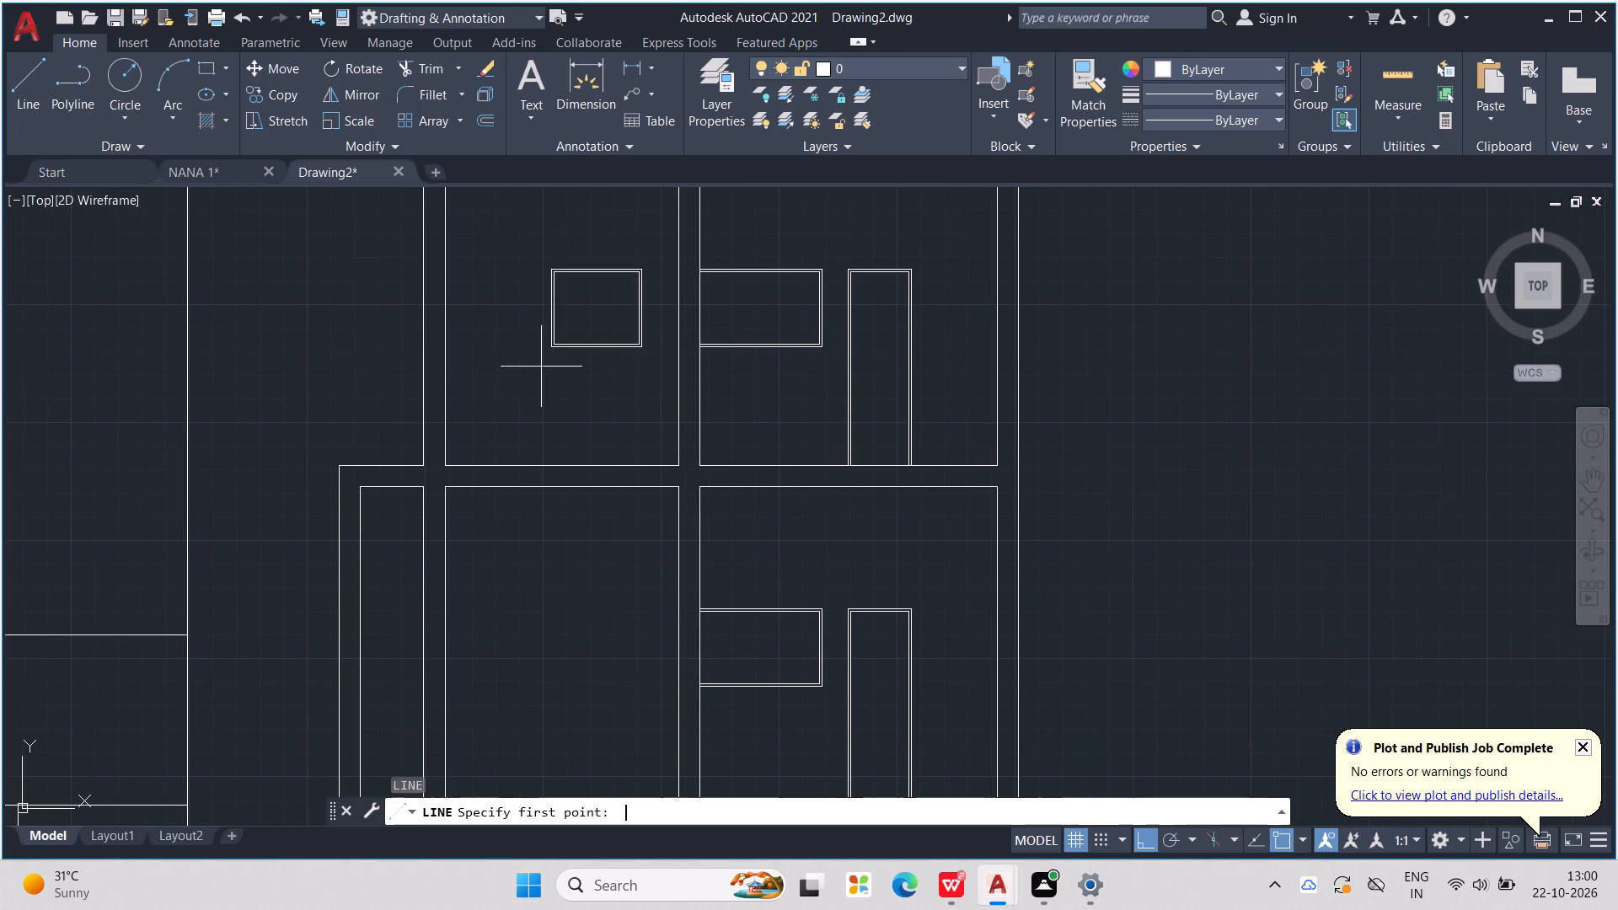
pyautogui.click(549, 345)
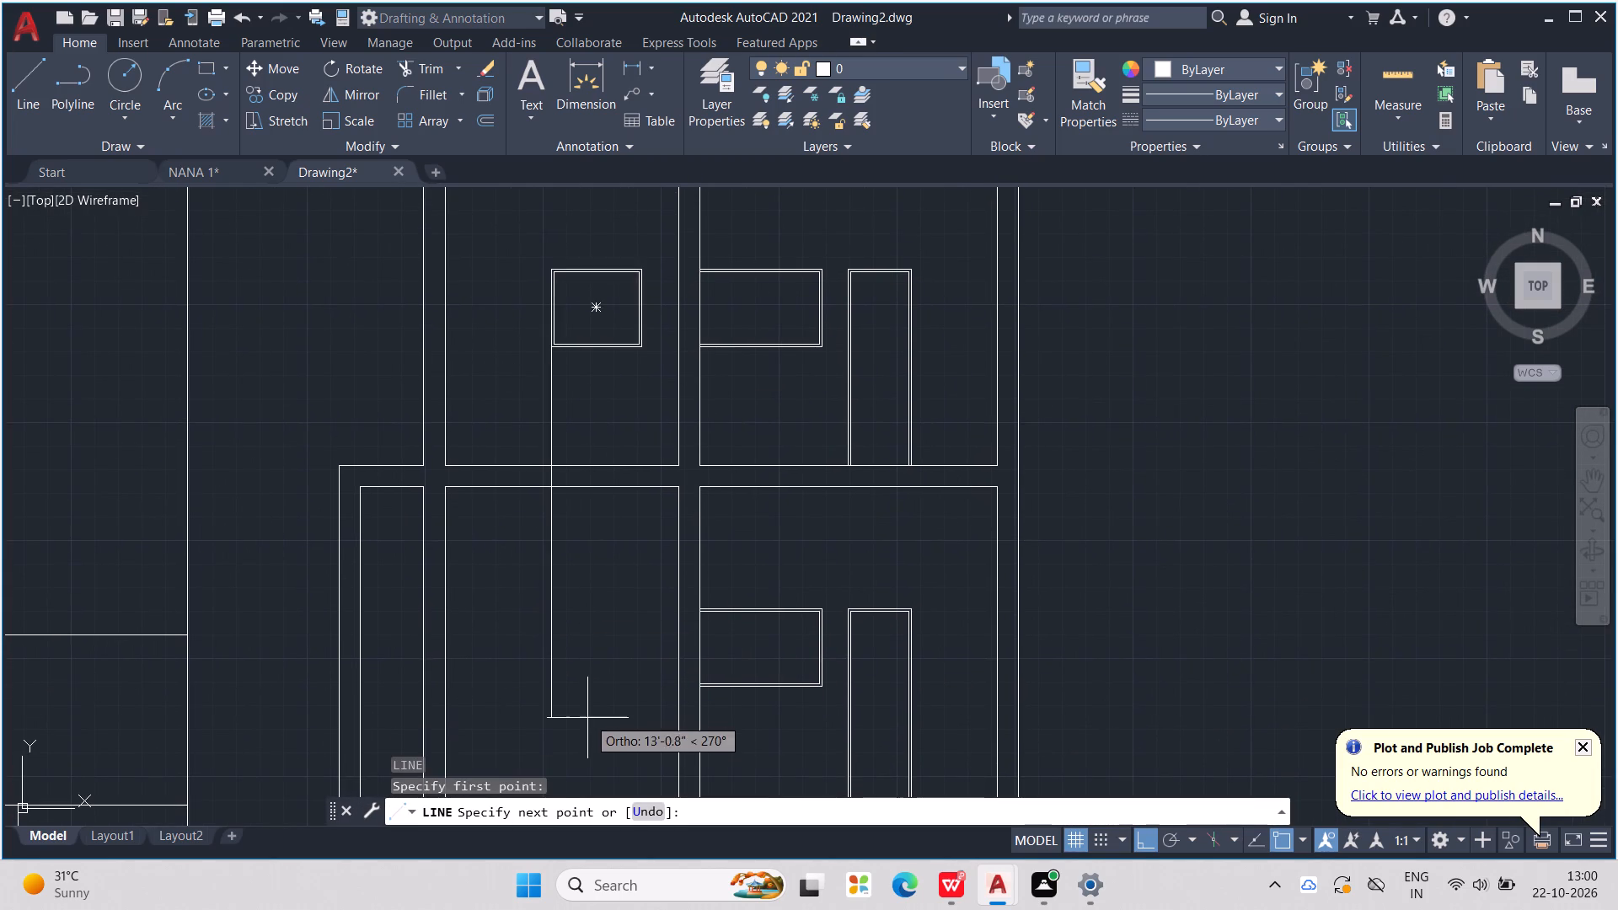
pyautogui.click(580, 753)
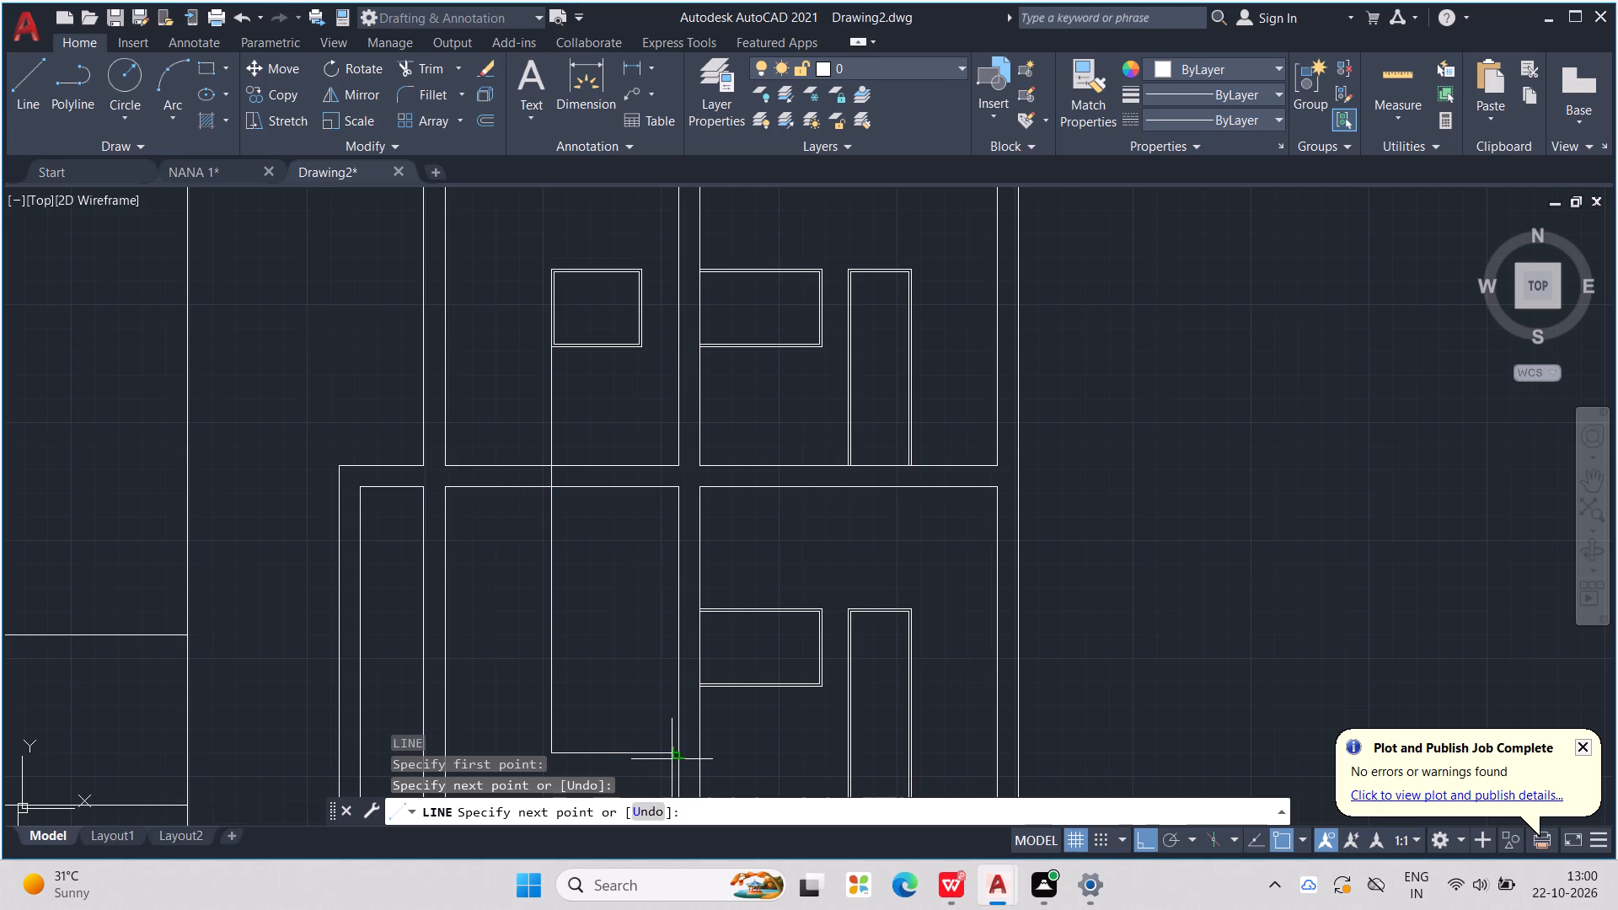
pyautogui.press('Escape')
# Draw a vertical guide line about 15' long from the framed opening's bottom east corner down into the lower west room.
pyautogui.press('l')
pyautogui.press('Return')
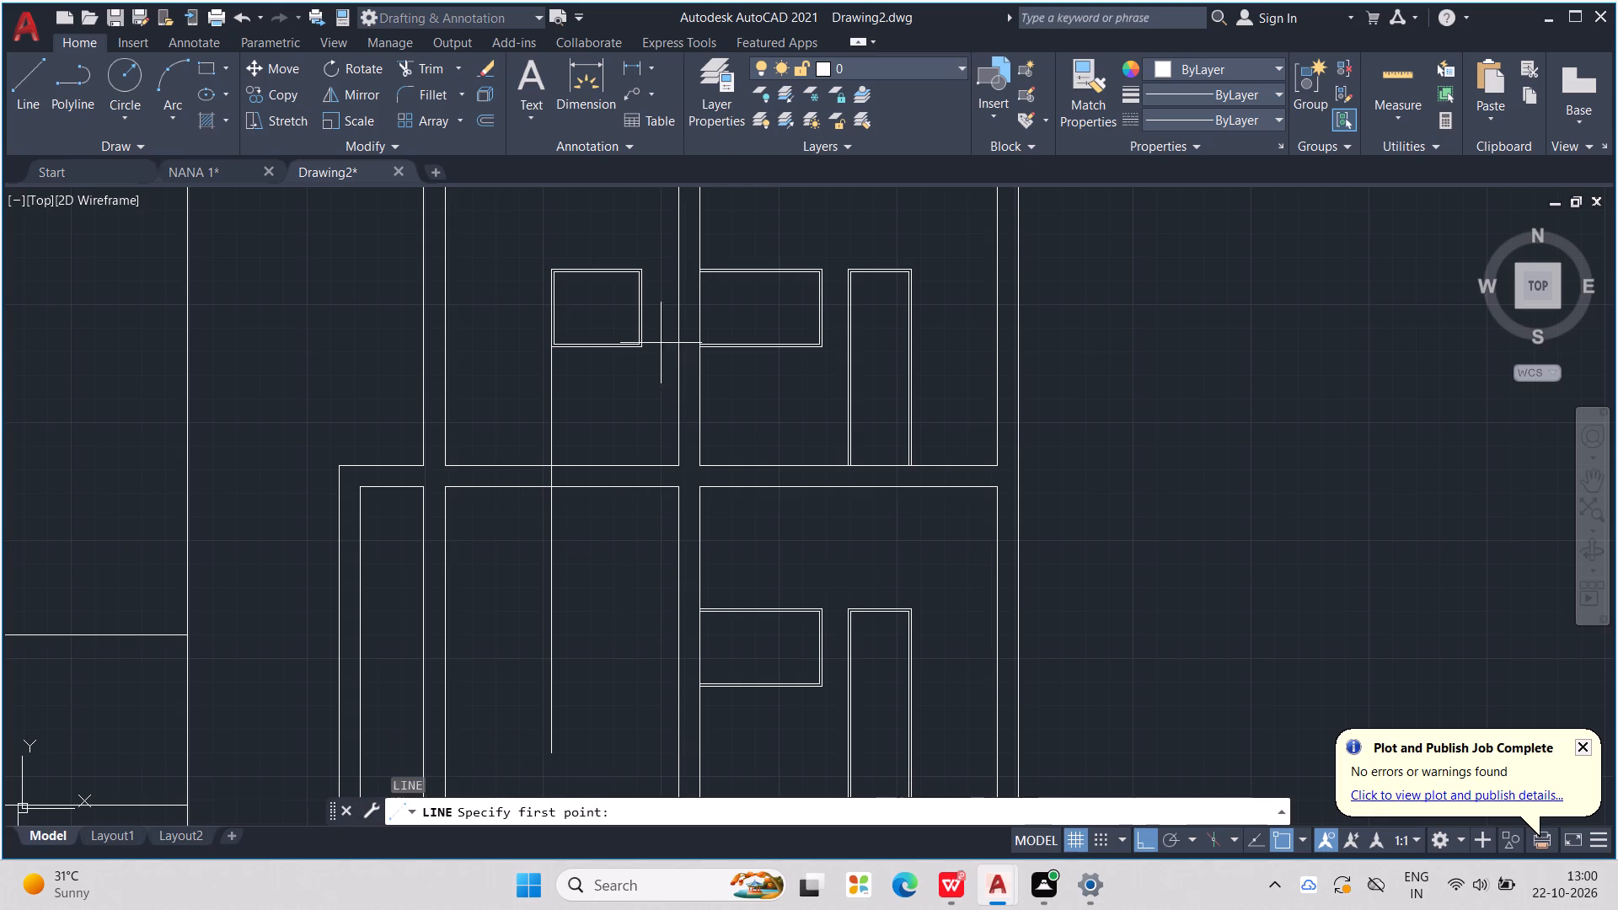
pyautogui.click(651, 346)
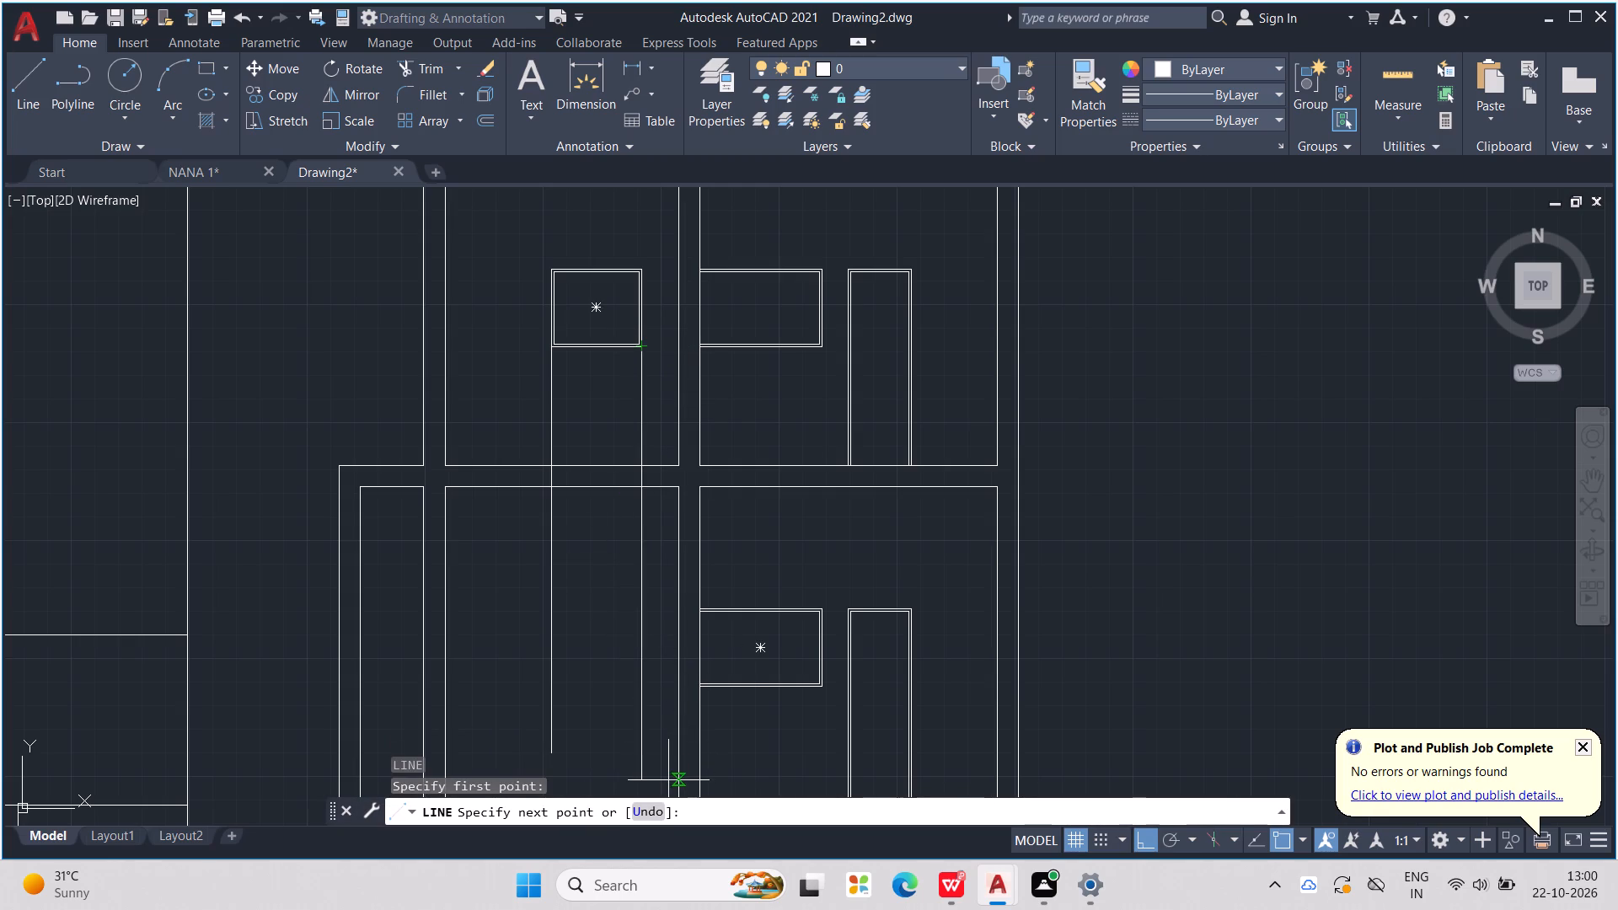
pyautogui.click(668, 780)
pyautogui.hotkey('ctrl', 'z')
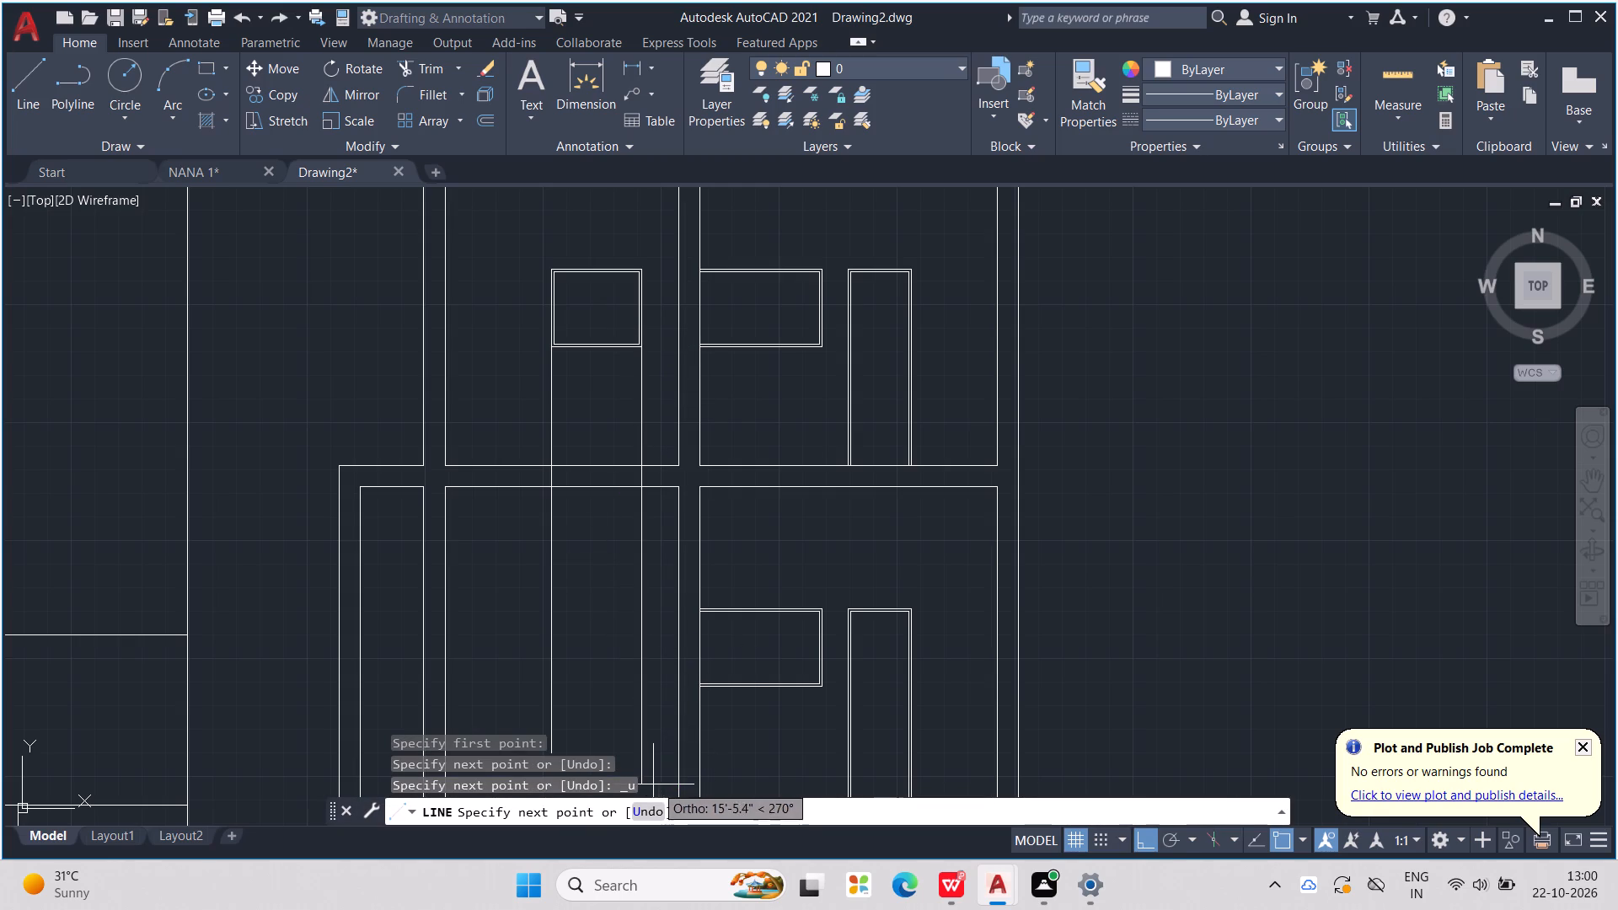
pyautogui.click(621, 779)
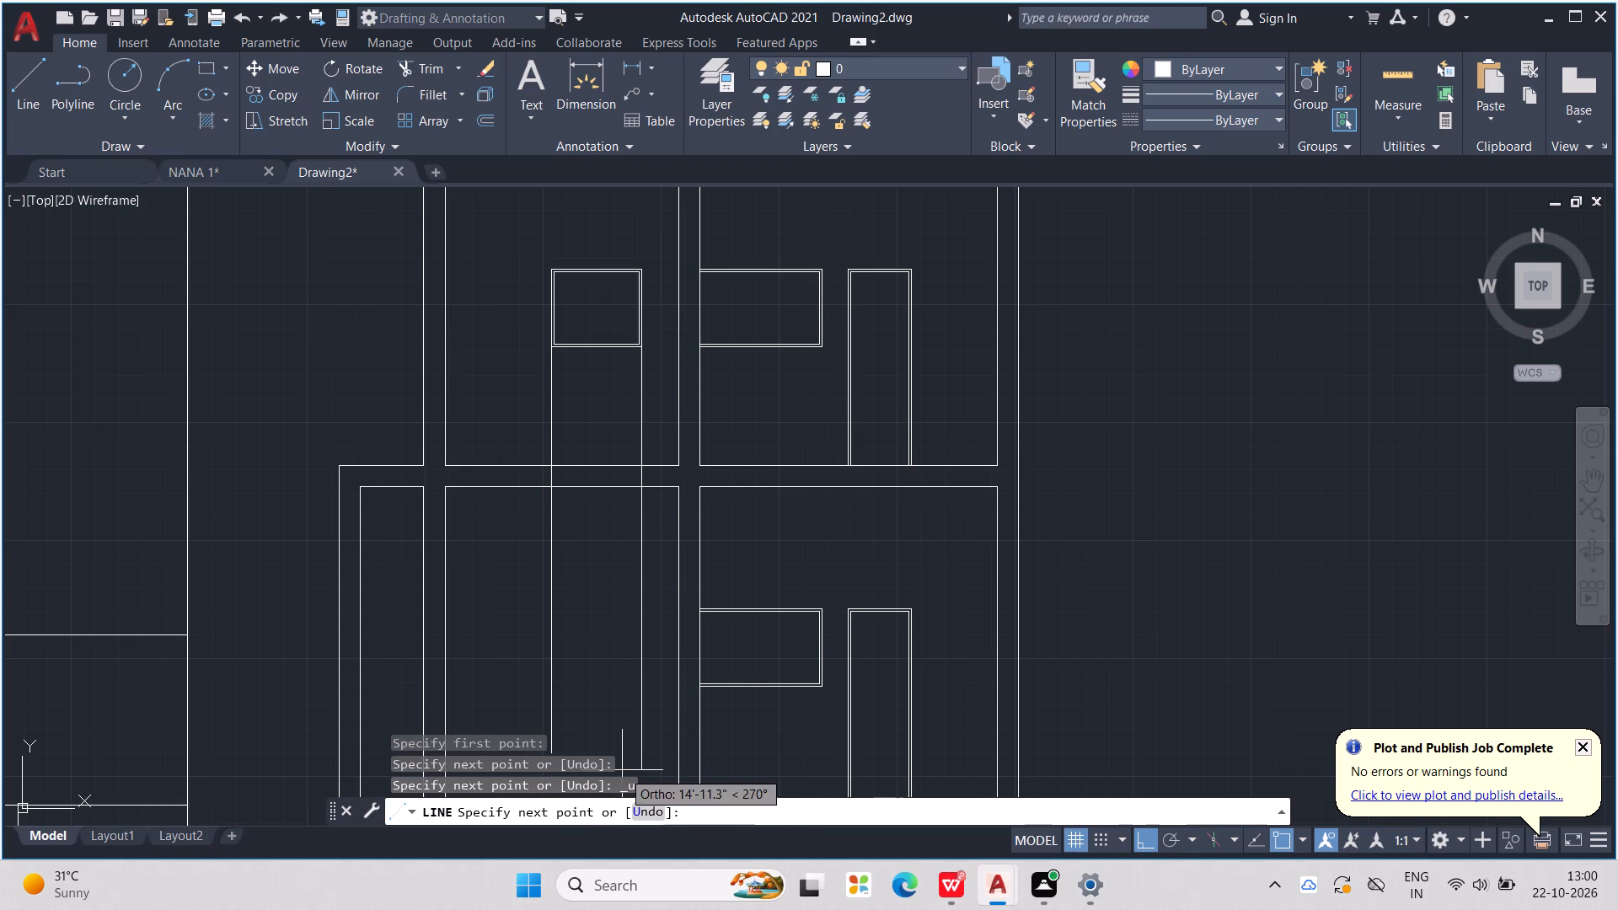
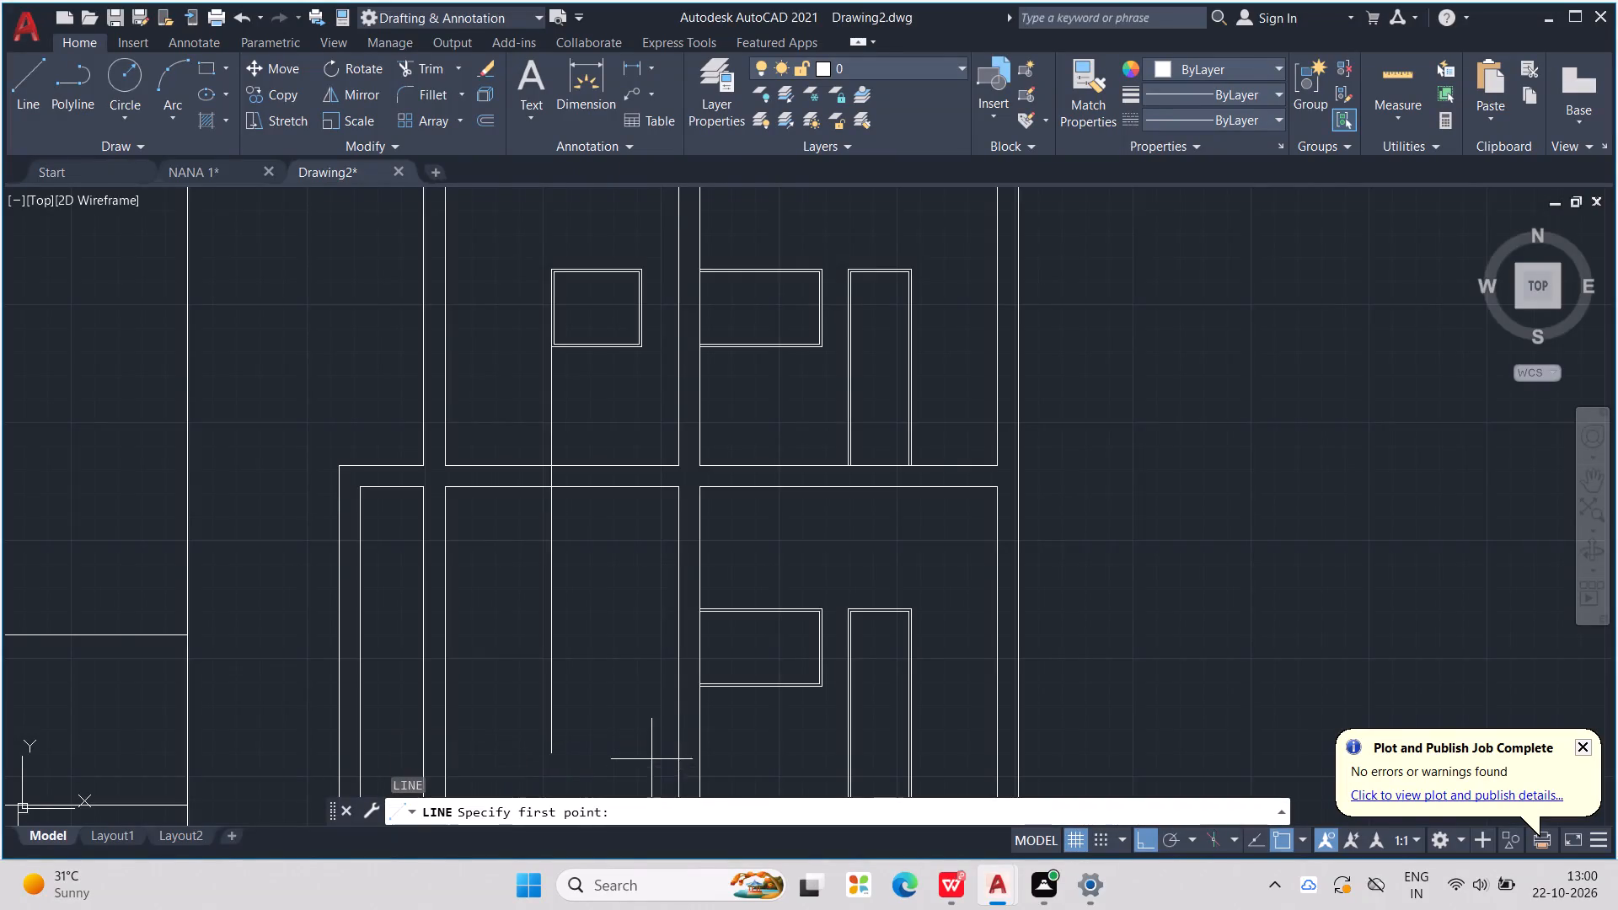
# Draw a horizontal guide line about 5'-9" long from the lower wide opening's top west corner, across the wall into the lower west room.
pyautogui.scroll(1, 670, 715)
pyautogui.scroll(2, 701, 600)
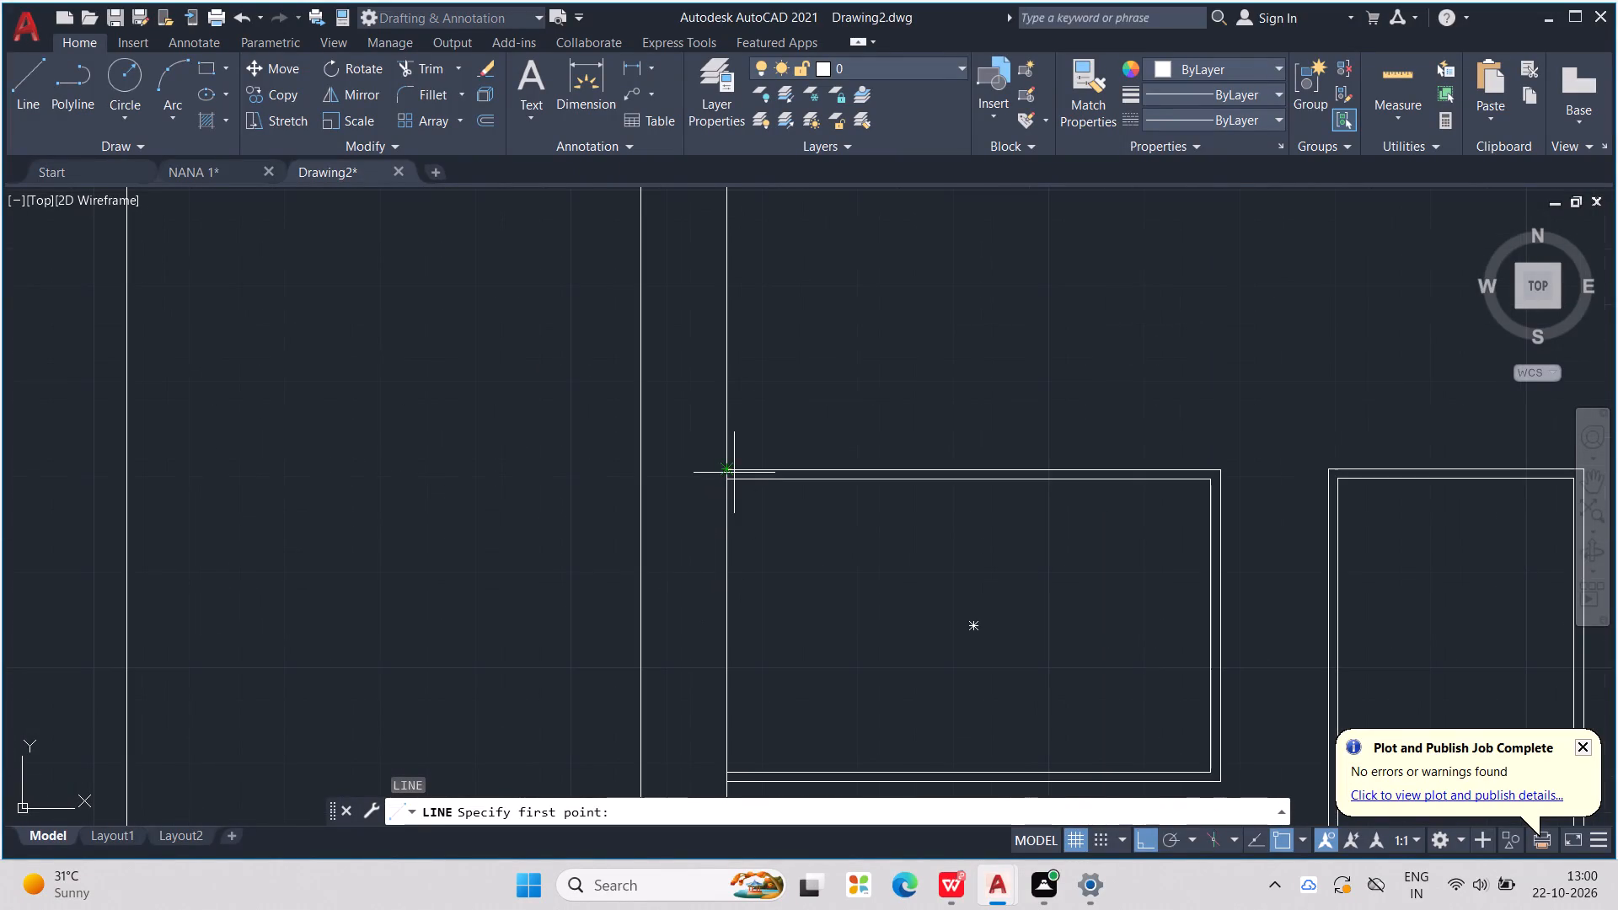
pyautogui.click(734, 473)
pyautogui.moveTo(453, 542); pyautogui.dragTo(1014, 450, button='middle')
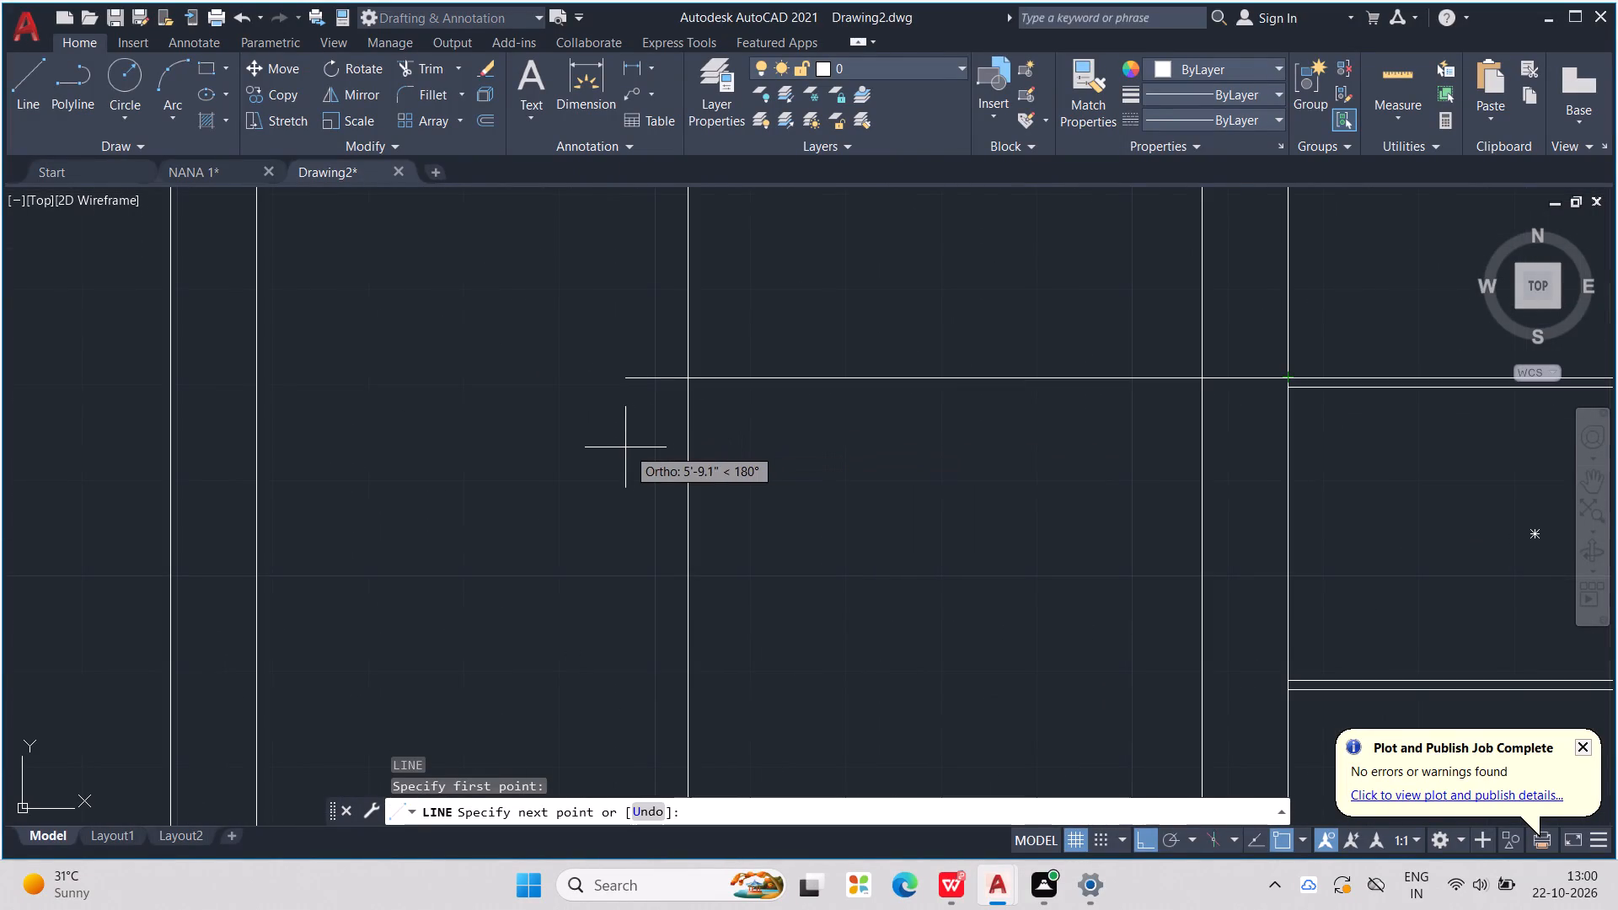
pyautogui.click(625, 447)
pyautogui.scroll(-1, 634, 452)
pyautogui.press('Escape')
pyautogui.press('Escape')
# Draw a horizontal guide line from the lower wide opening's bottom west corner west across the wall, past the vertical guide in the west room.
pyautogui.press('l')
pyautogui.press('Return')
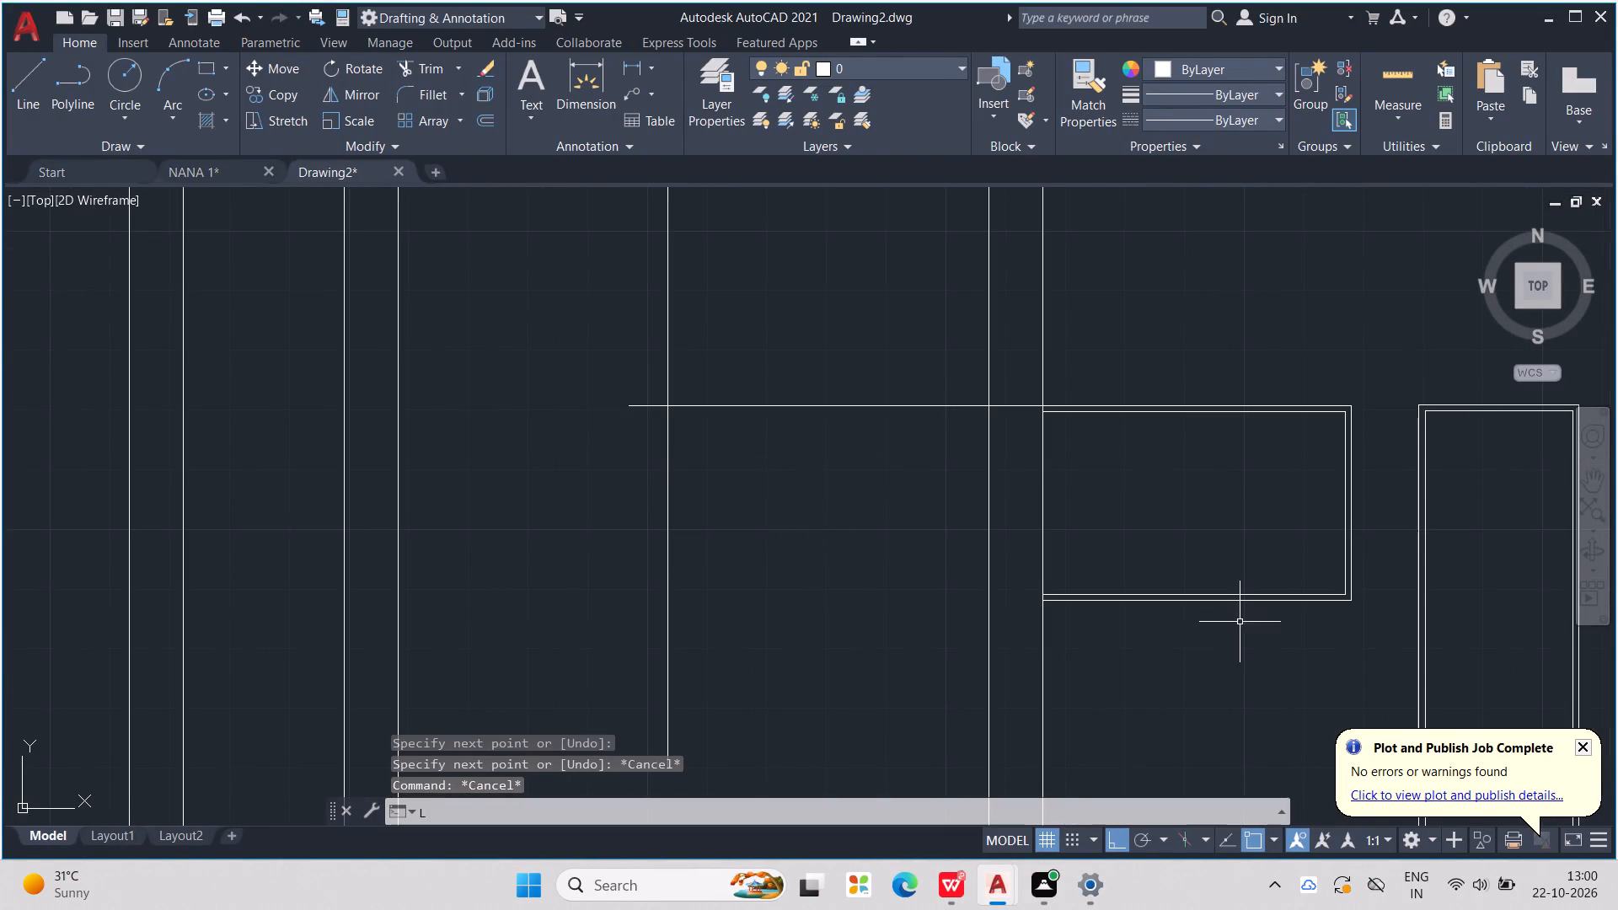
pyautogui.scroll(1, 1210, 594)
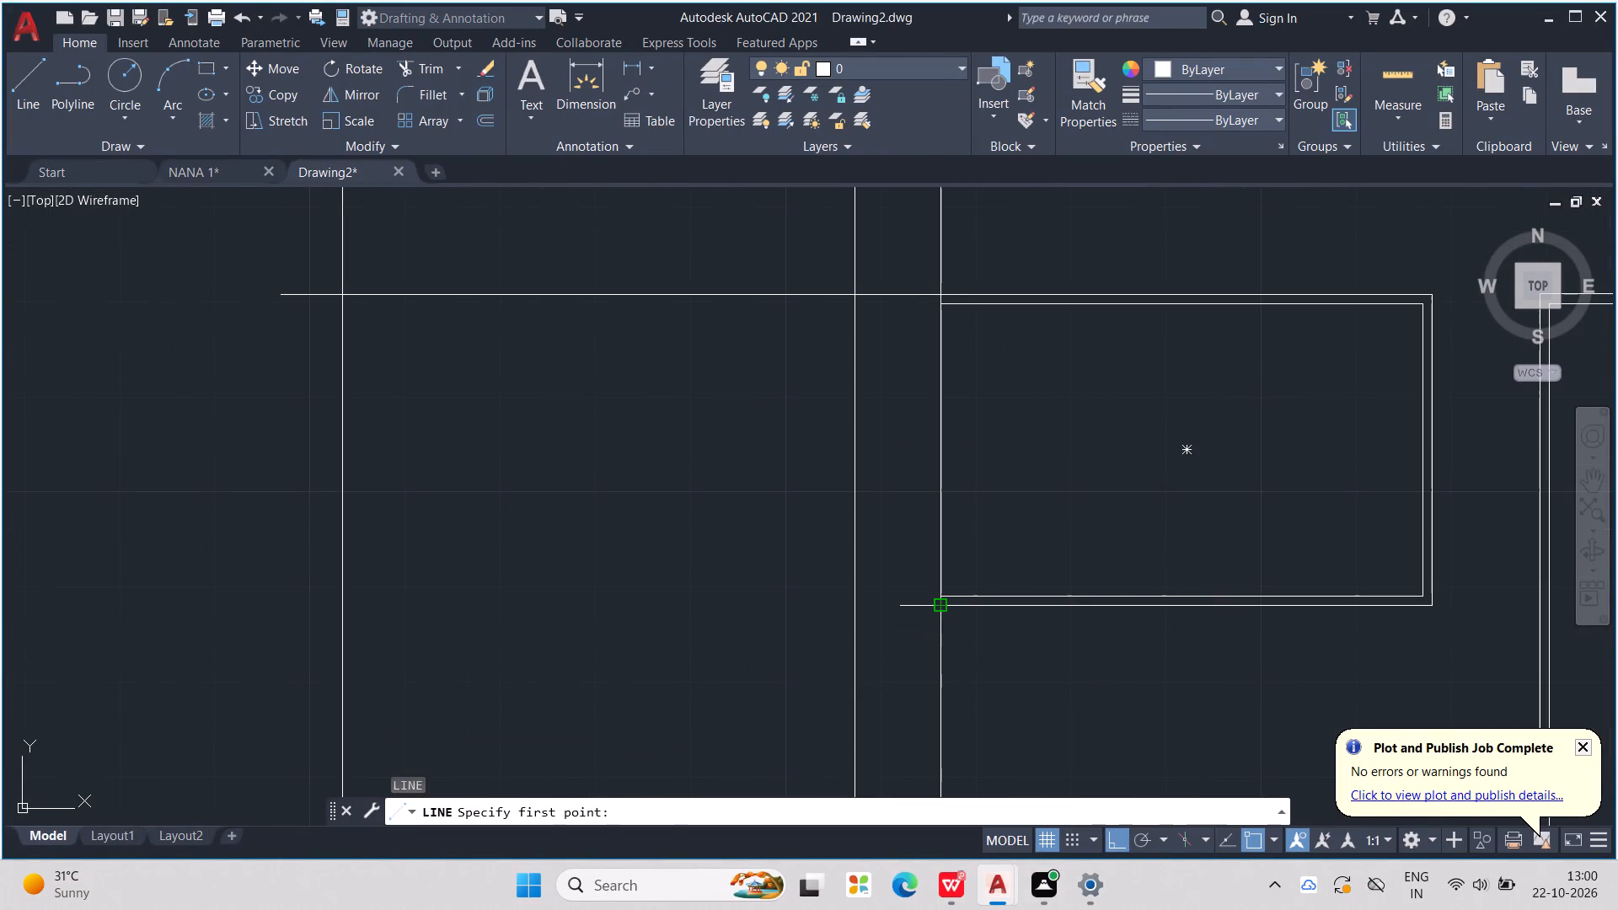
pyautogui.click(943, 610)
pyautogui.moveTo(559, 693); pyautogui.dragTo(841, 622, button='middle')
pyautogui.click(545, 613)
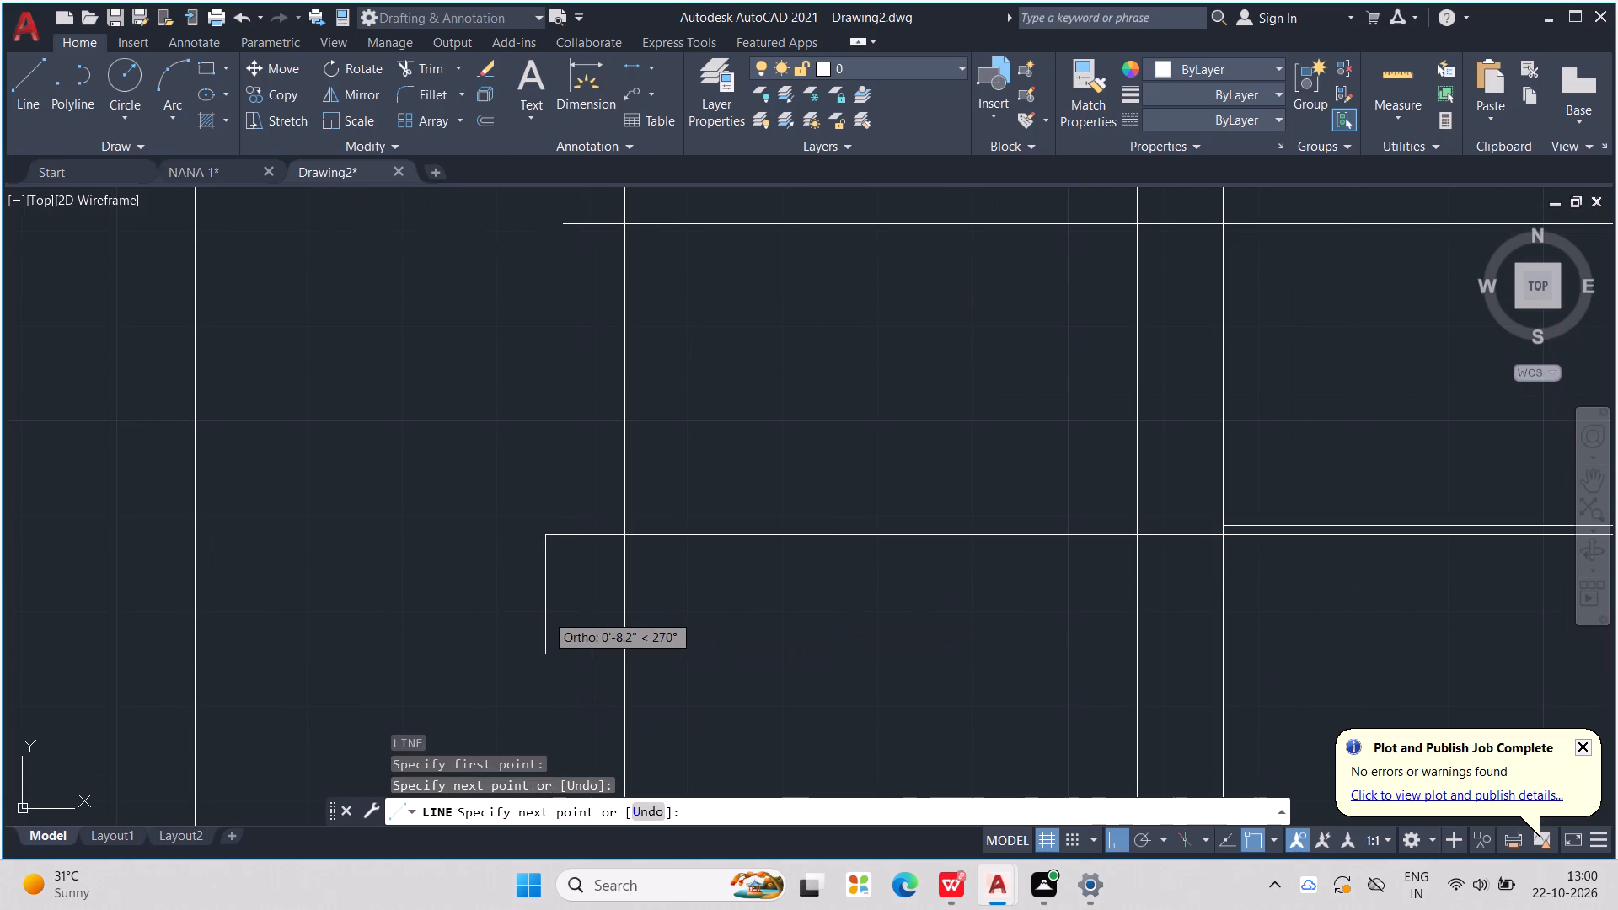
pyautogui.press('Escape')
pyautogui.press('Escape')
pyautogui.press('Escape')
pyautogui.press('Escape')
pyautogui.moveTo(568, 609); pyautogui.dragTo(581, 661, button='middle')
pyautogui.press('Escape')
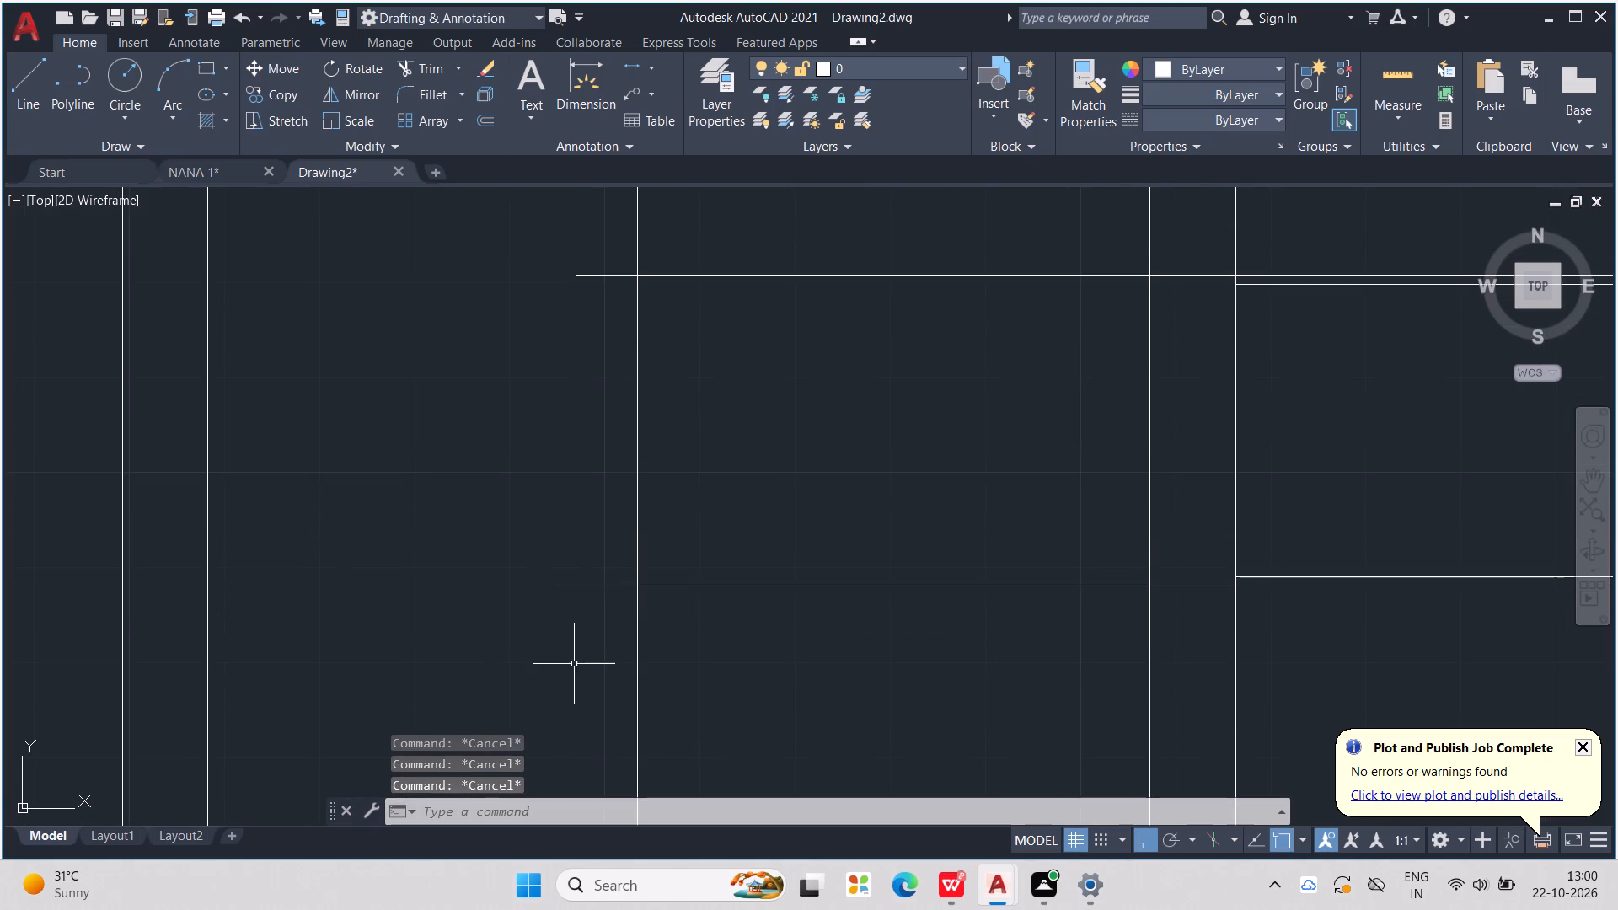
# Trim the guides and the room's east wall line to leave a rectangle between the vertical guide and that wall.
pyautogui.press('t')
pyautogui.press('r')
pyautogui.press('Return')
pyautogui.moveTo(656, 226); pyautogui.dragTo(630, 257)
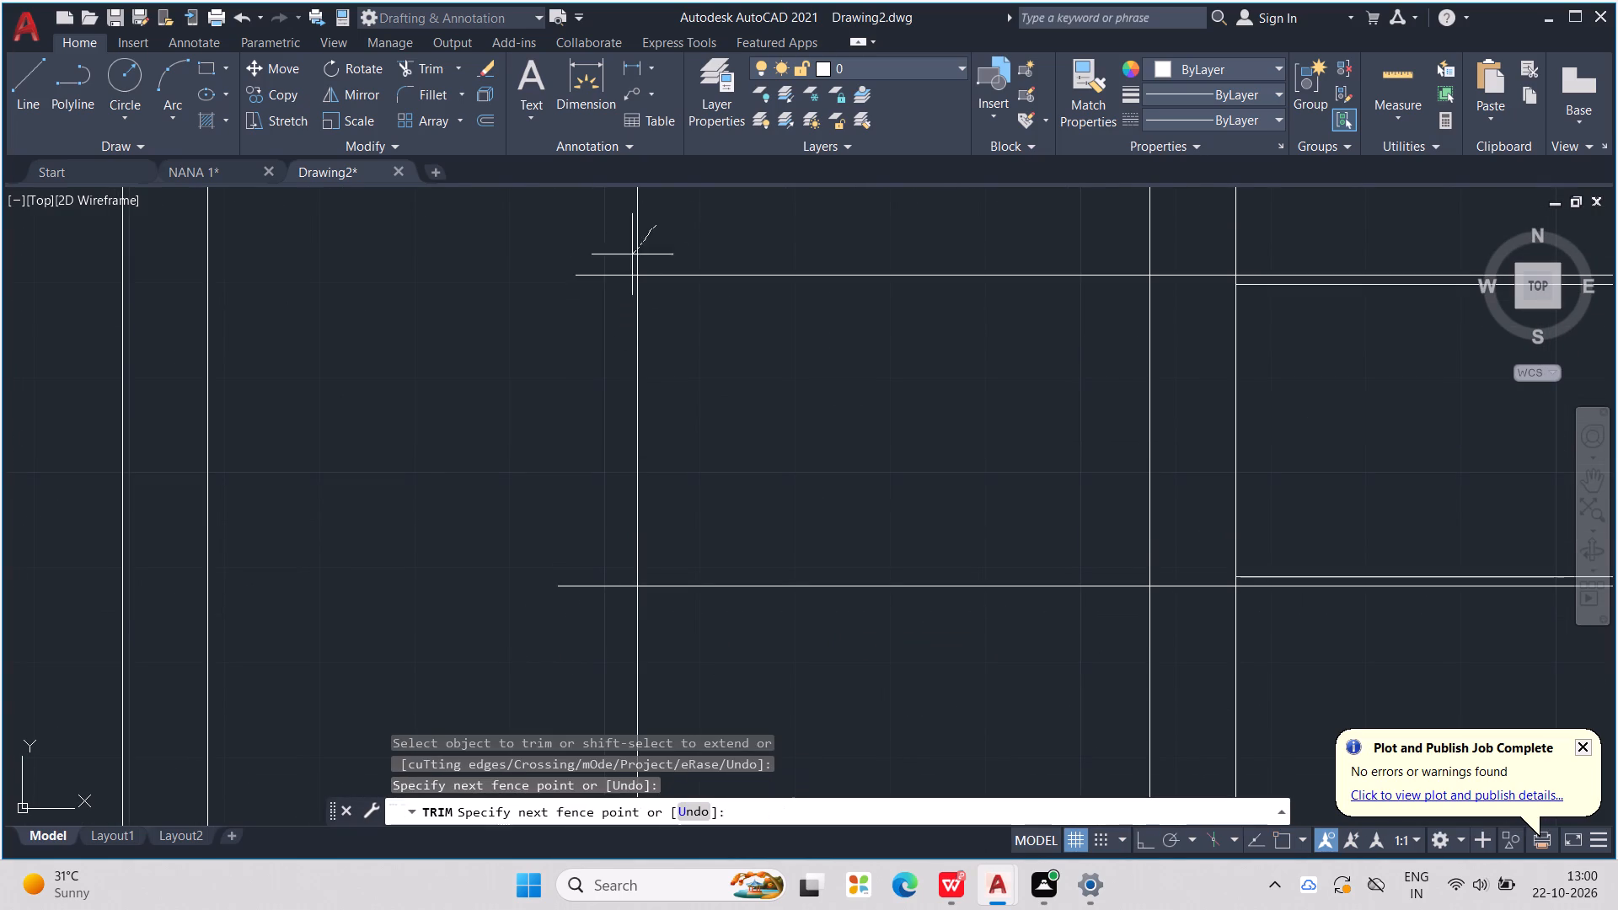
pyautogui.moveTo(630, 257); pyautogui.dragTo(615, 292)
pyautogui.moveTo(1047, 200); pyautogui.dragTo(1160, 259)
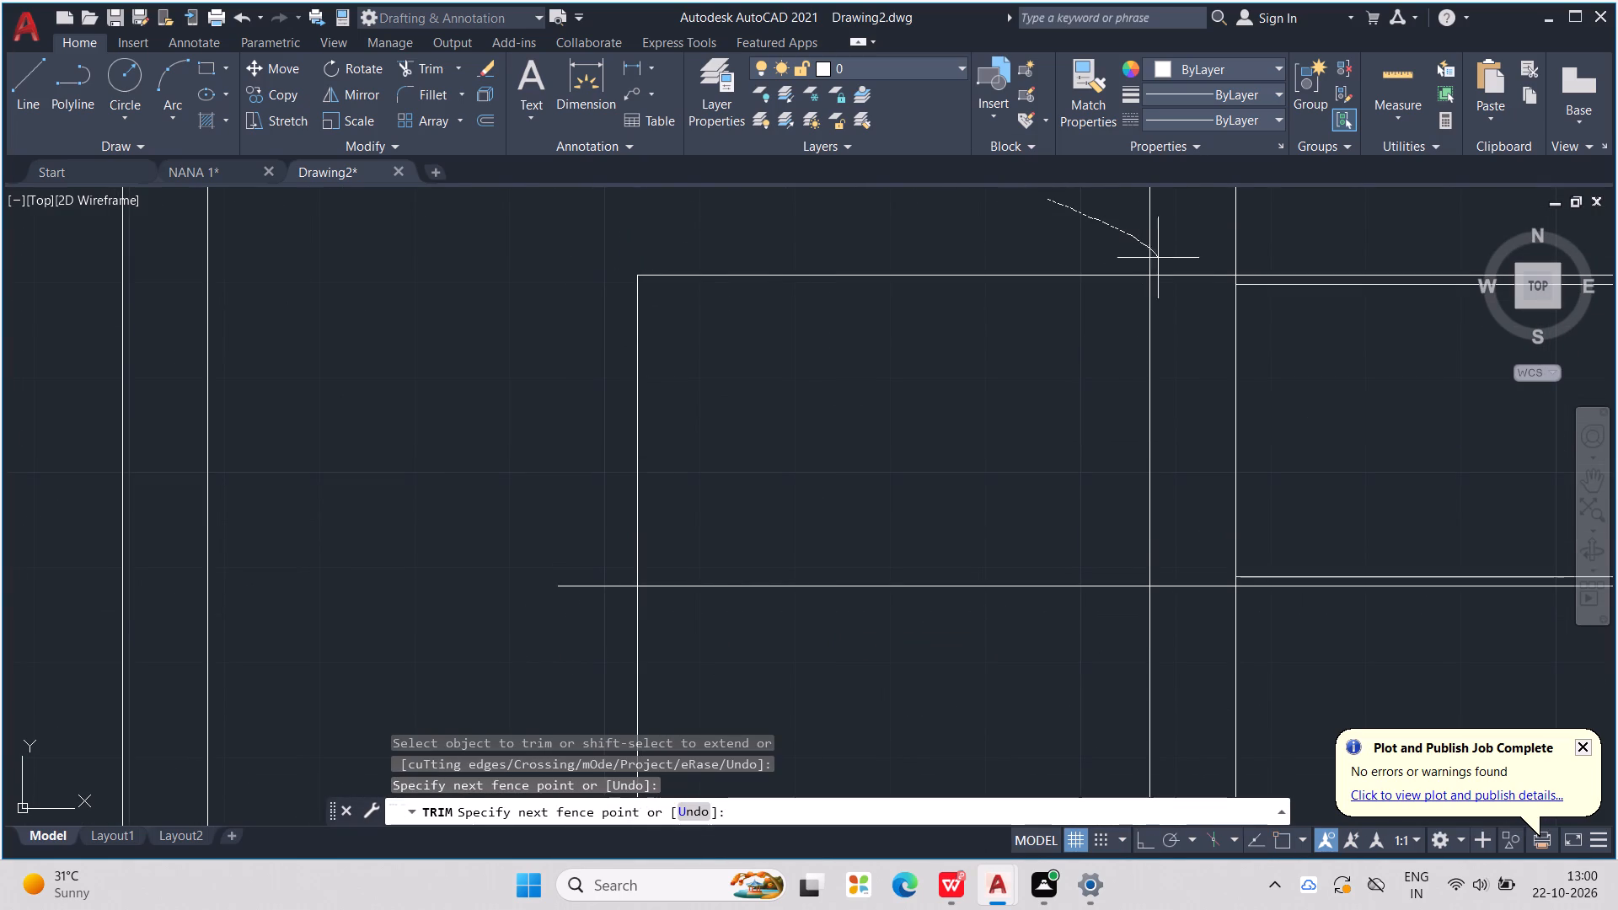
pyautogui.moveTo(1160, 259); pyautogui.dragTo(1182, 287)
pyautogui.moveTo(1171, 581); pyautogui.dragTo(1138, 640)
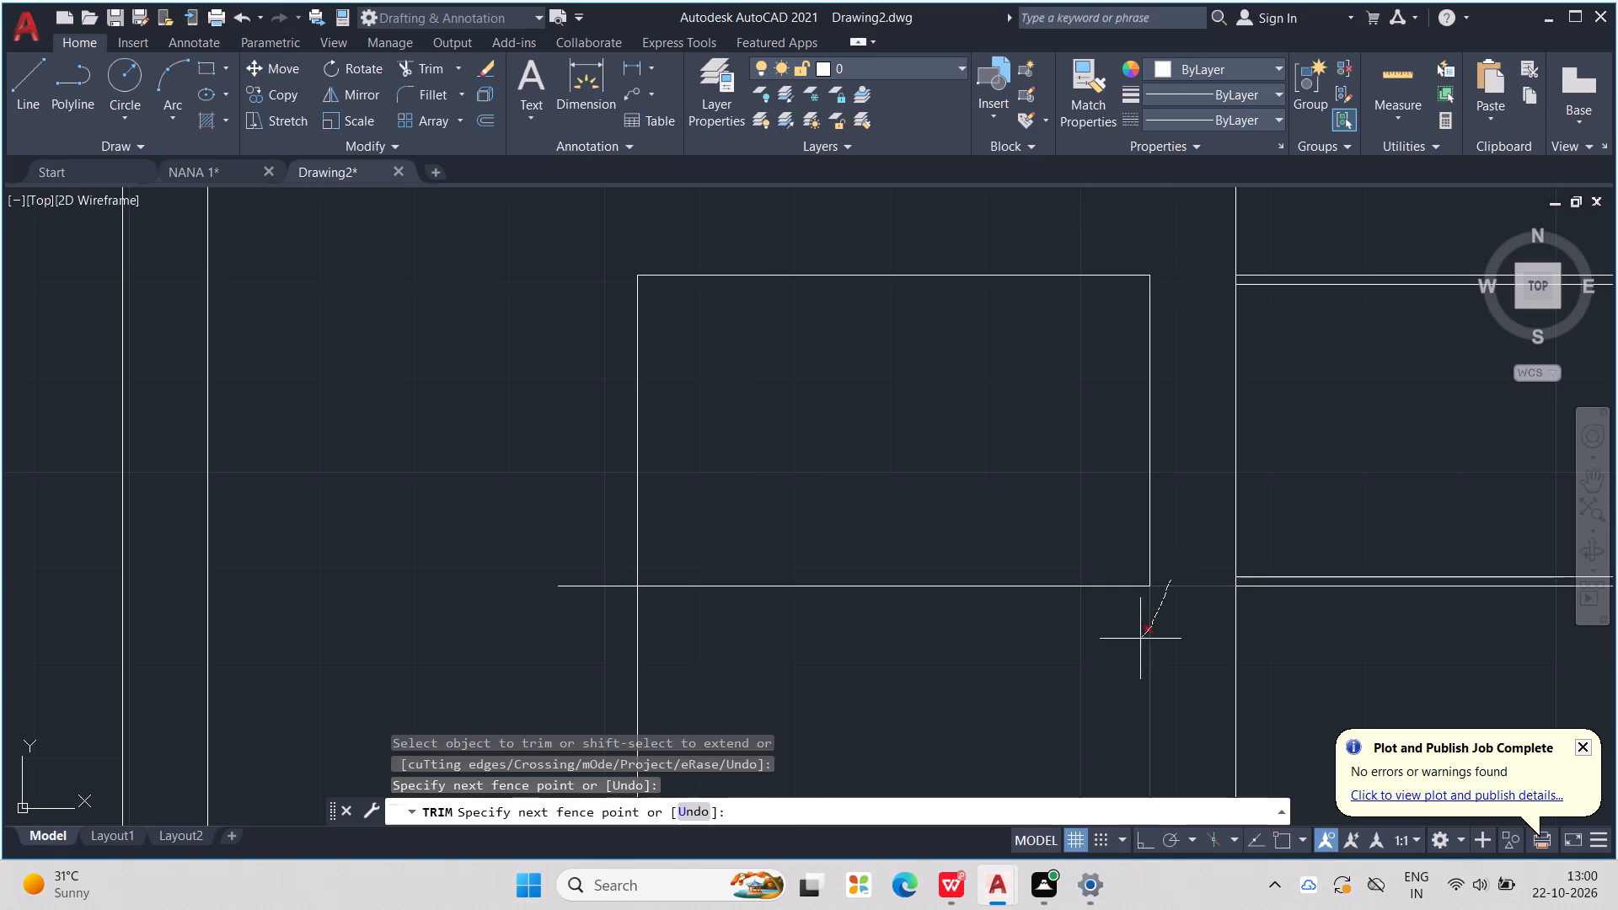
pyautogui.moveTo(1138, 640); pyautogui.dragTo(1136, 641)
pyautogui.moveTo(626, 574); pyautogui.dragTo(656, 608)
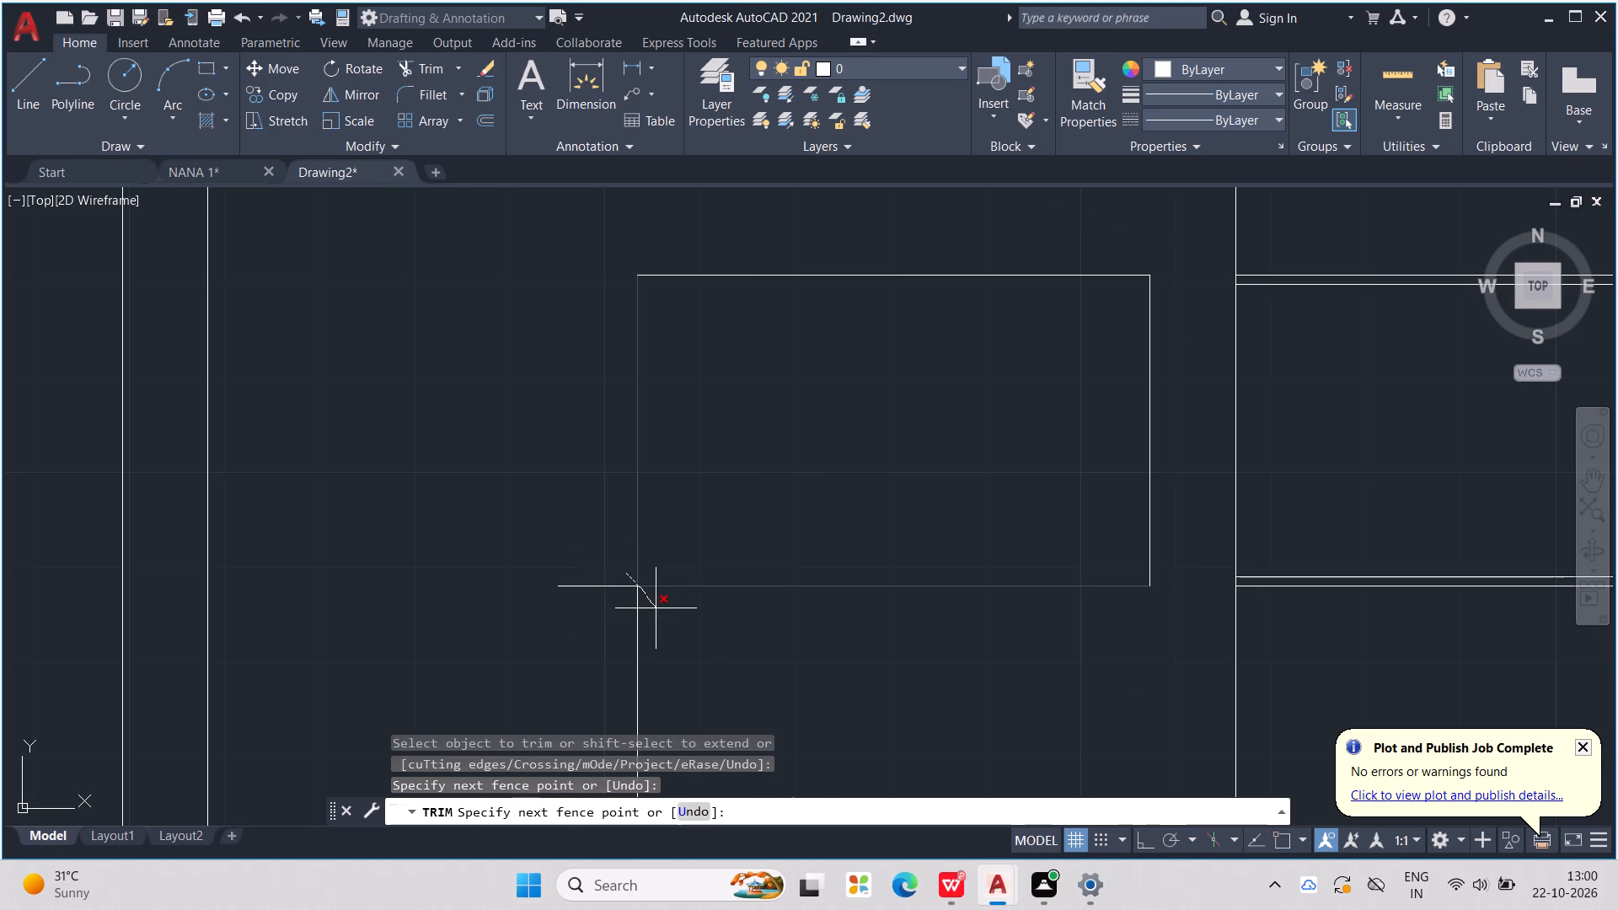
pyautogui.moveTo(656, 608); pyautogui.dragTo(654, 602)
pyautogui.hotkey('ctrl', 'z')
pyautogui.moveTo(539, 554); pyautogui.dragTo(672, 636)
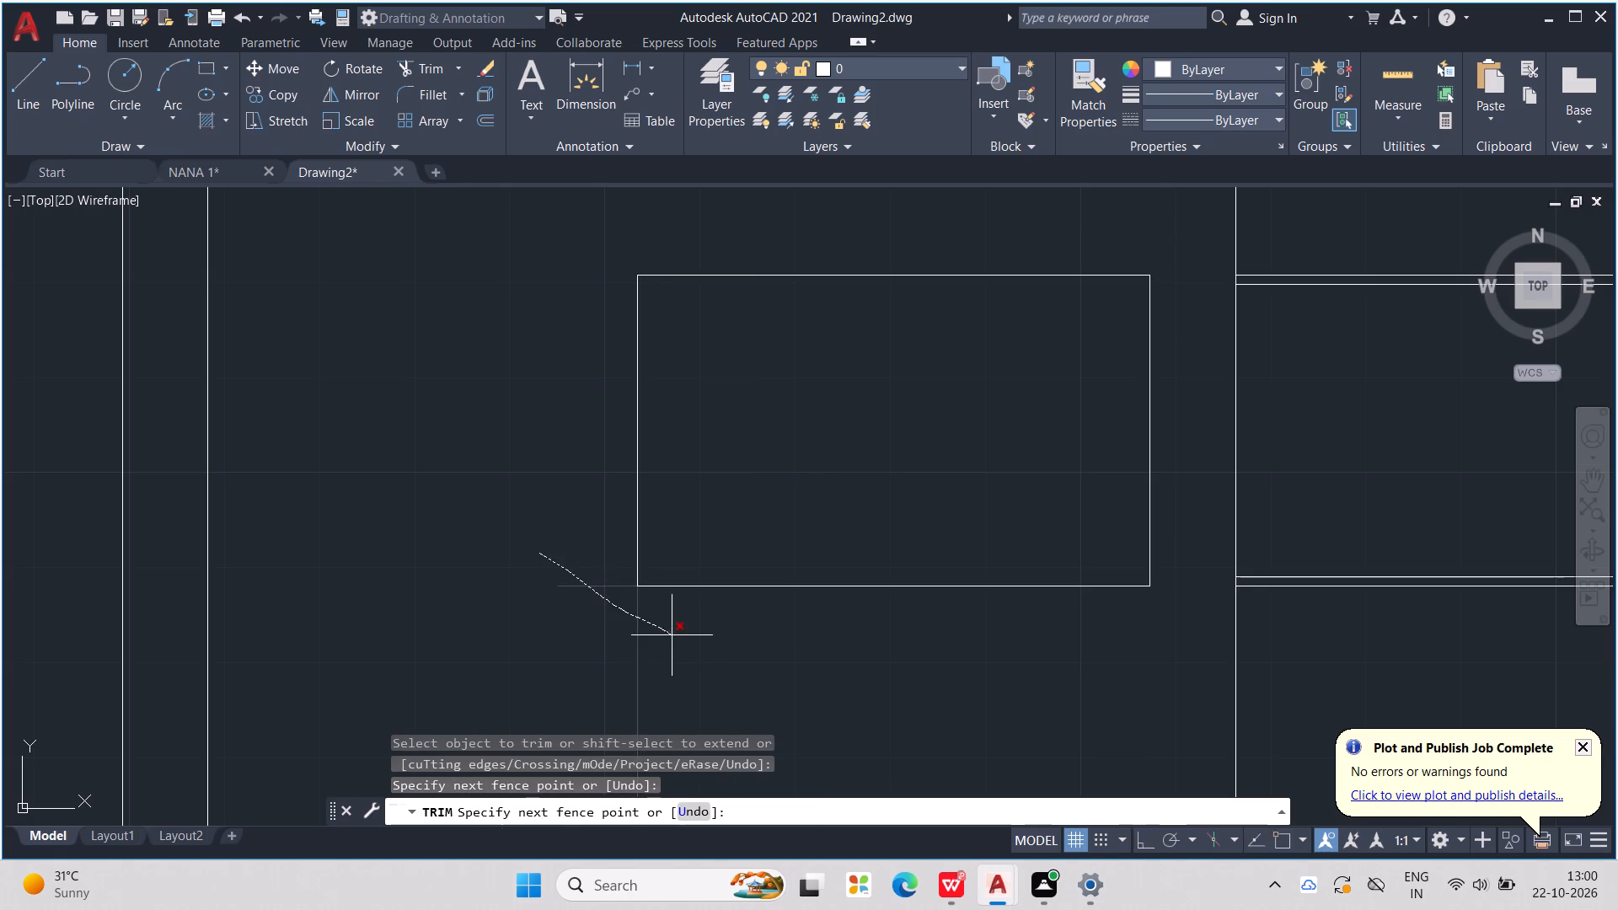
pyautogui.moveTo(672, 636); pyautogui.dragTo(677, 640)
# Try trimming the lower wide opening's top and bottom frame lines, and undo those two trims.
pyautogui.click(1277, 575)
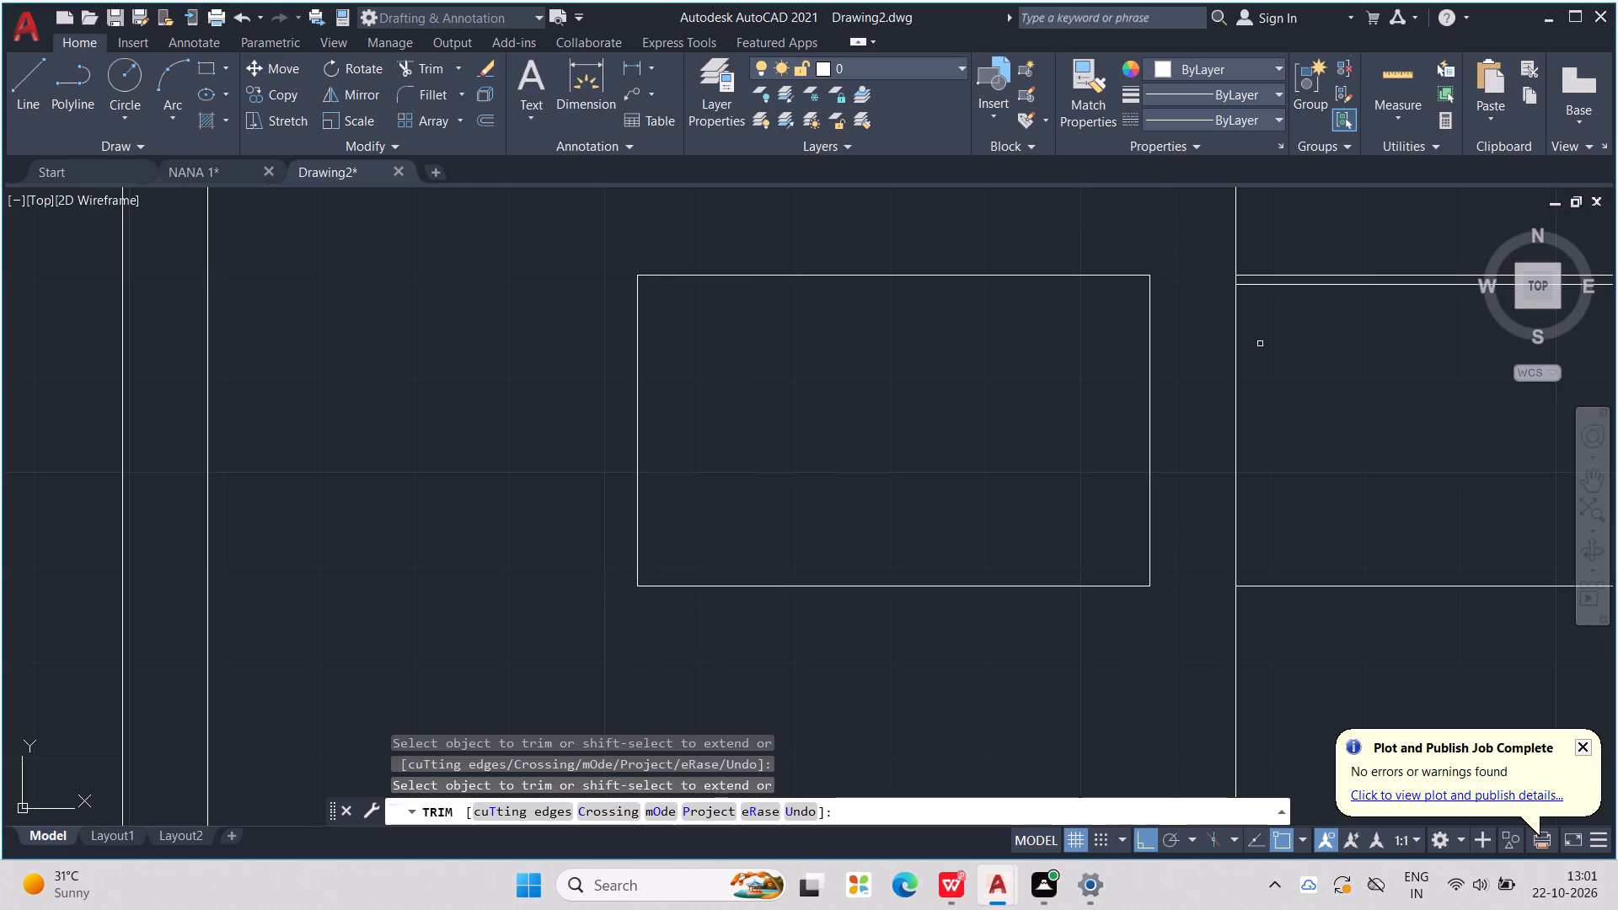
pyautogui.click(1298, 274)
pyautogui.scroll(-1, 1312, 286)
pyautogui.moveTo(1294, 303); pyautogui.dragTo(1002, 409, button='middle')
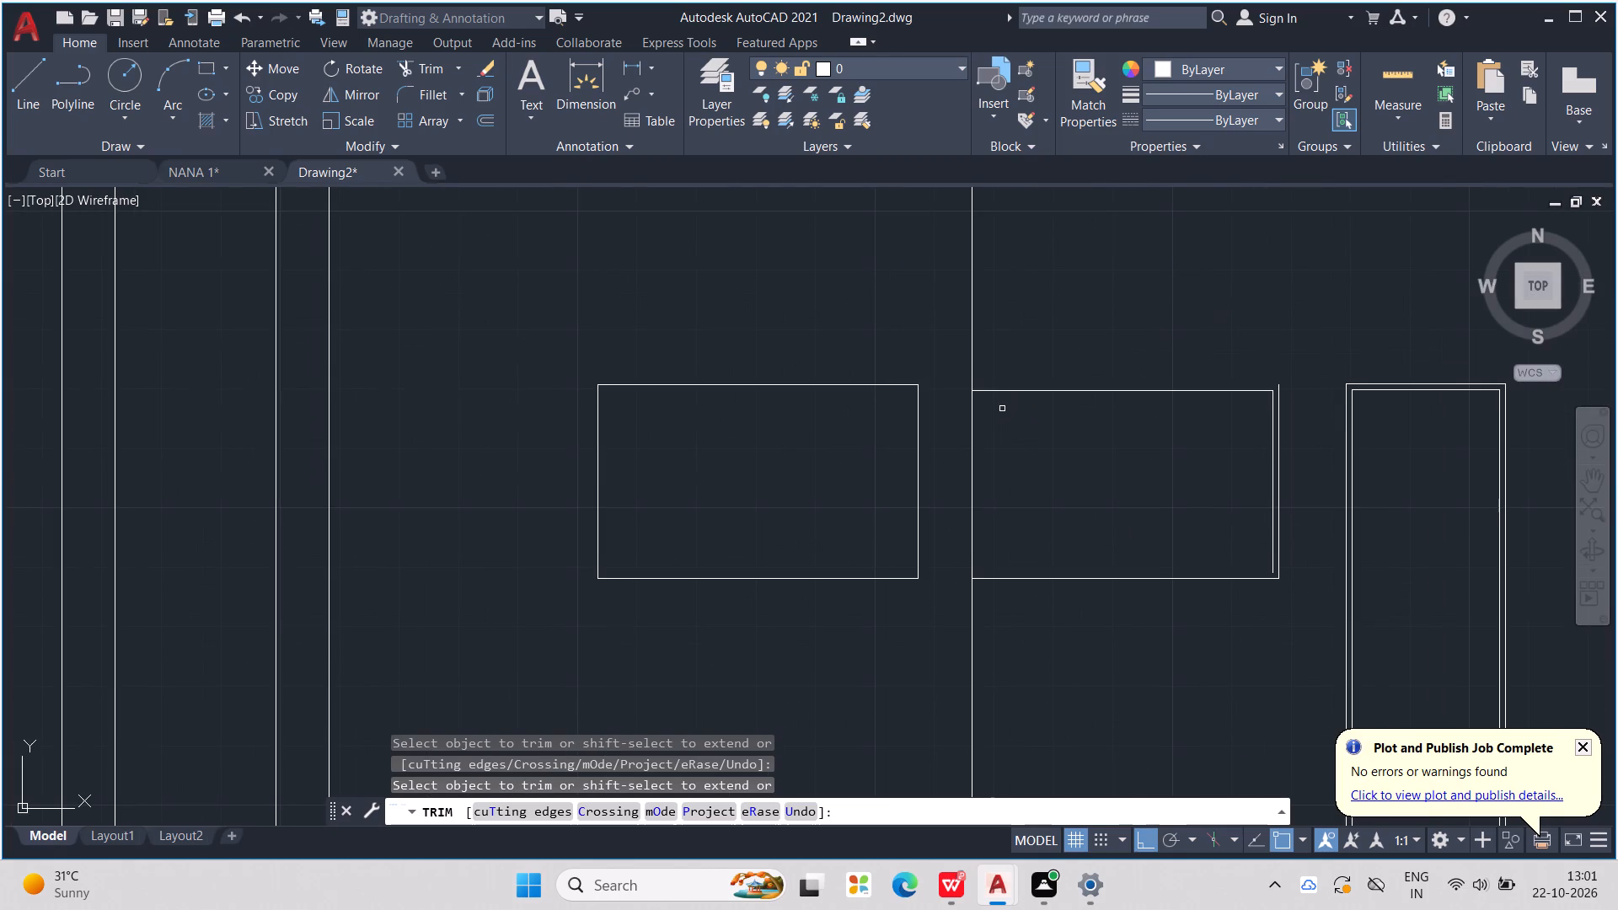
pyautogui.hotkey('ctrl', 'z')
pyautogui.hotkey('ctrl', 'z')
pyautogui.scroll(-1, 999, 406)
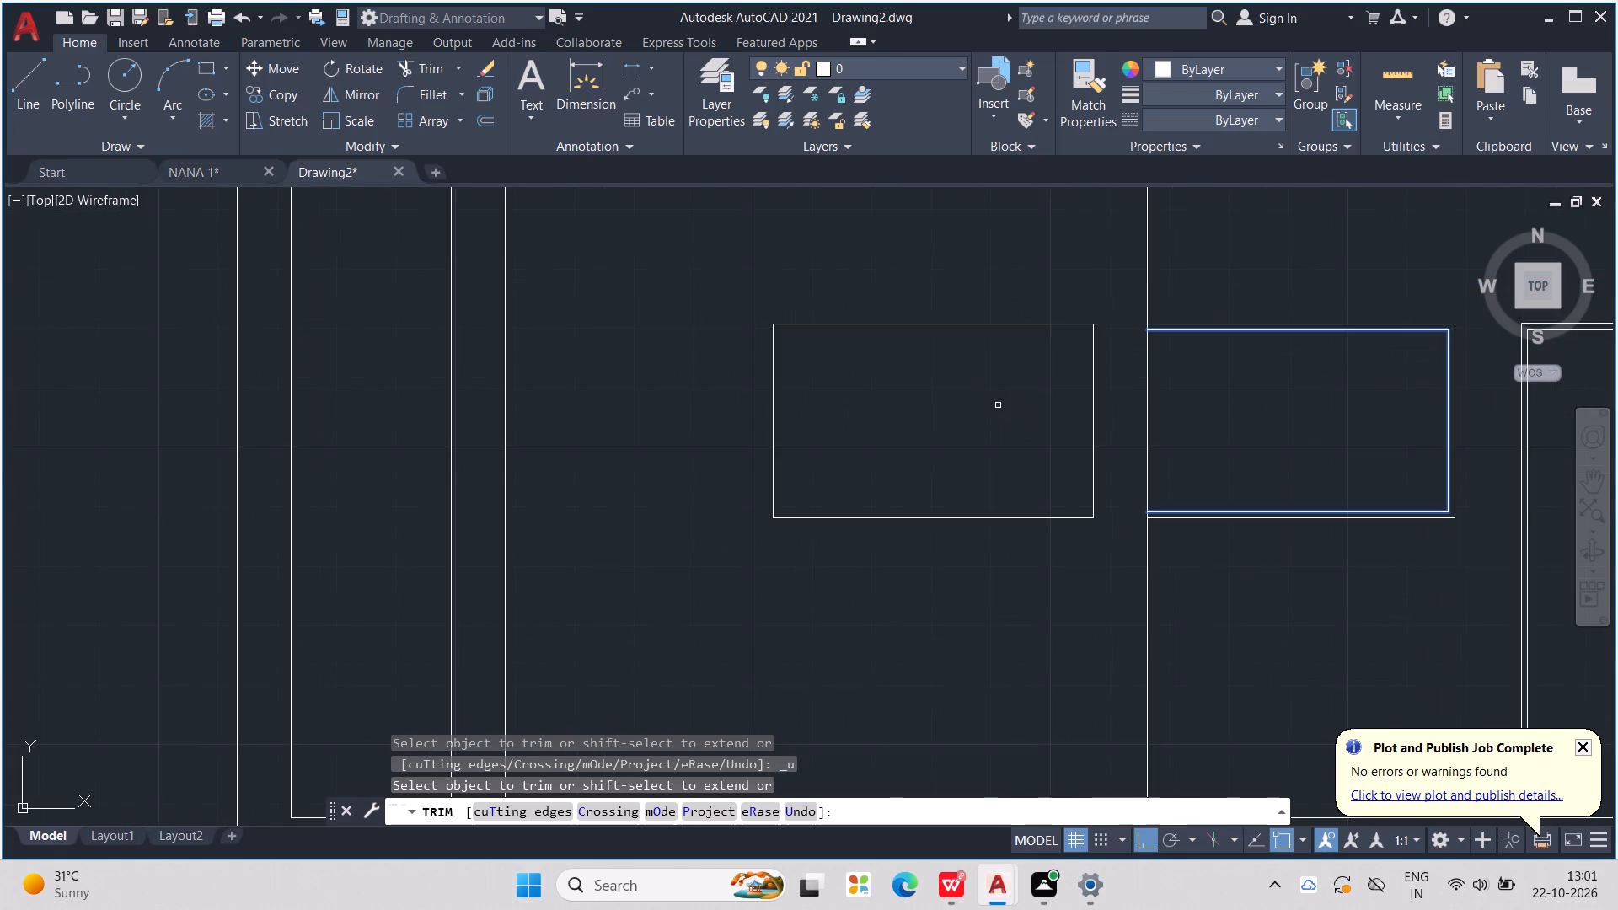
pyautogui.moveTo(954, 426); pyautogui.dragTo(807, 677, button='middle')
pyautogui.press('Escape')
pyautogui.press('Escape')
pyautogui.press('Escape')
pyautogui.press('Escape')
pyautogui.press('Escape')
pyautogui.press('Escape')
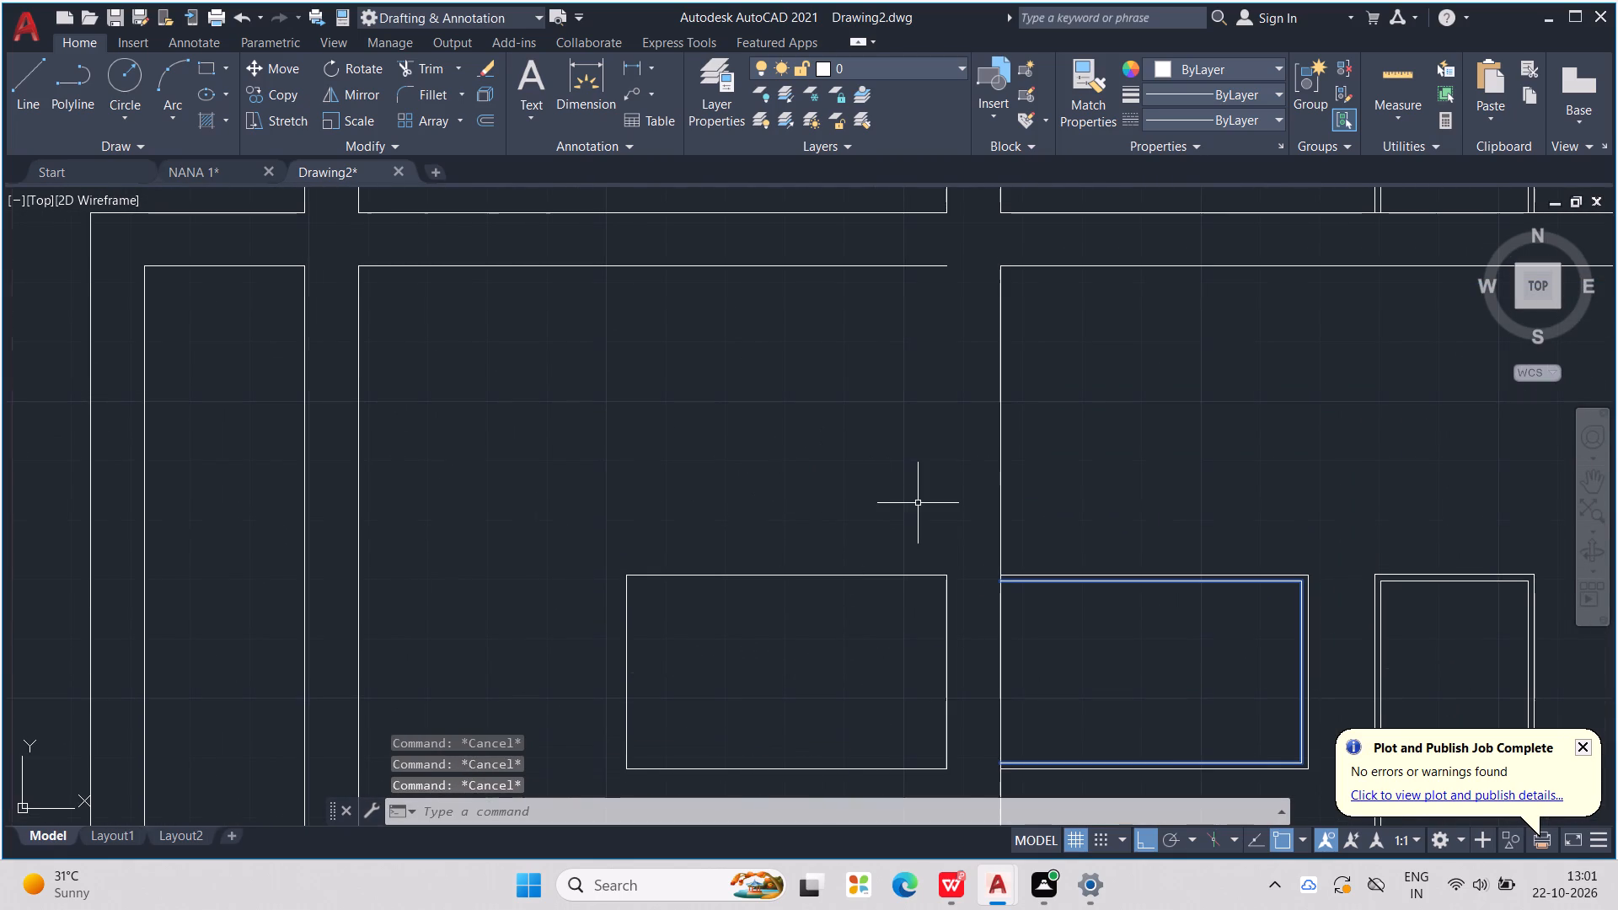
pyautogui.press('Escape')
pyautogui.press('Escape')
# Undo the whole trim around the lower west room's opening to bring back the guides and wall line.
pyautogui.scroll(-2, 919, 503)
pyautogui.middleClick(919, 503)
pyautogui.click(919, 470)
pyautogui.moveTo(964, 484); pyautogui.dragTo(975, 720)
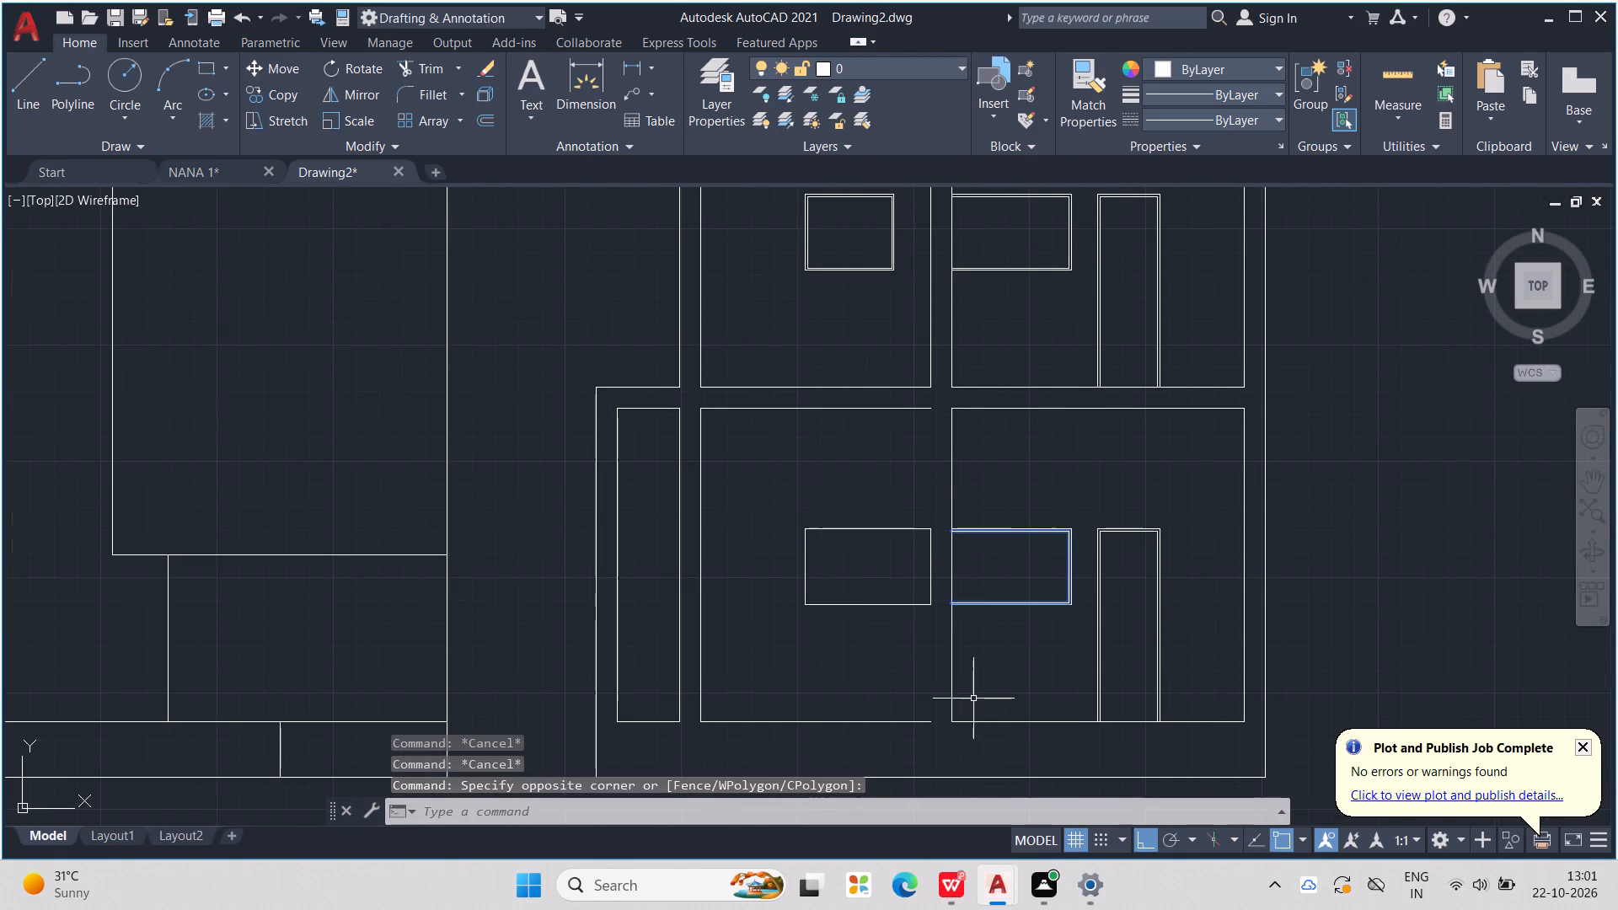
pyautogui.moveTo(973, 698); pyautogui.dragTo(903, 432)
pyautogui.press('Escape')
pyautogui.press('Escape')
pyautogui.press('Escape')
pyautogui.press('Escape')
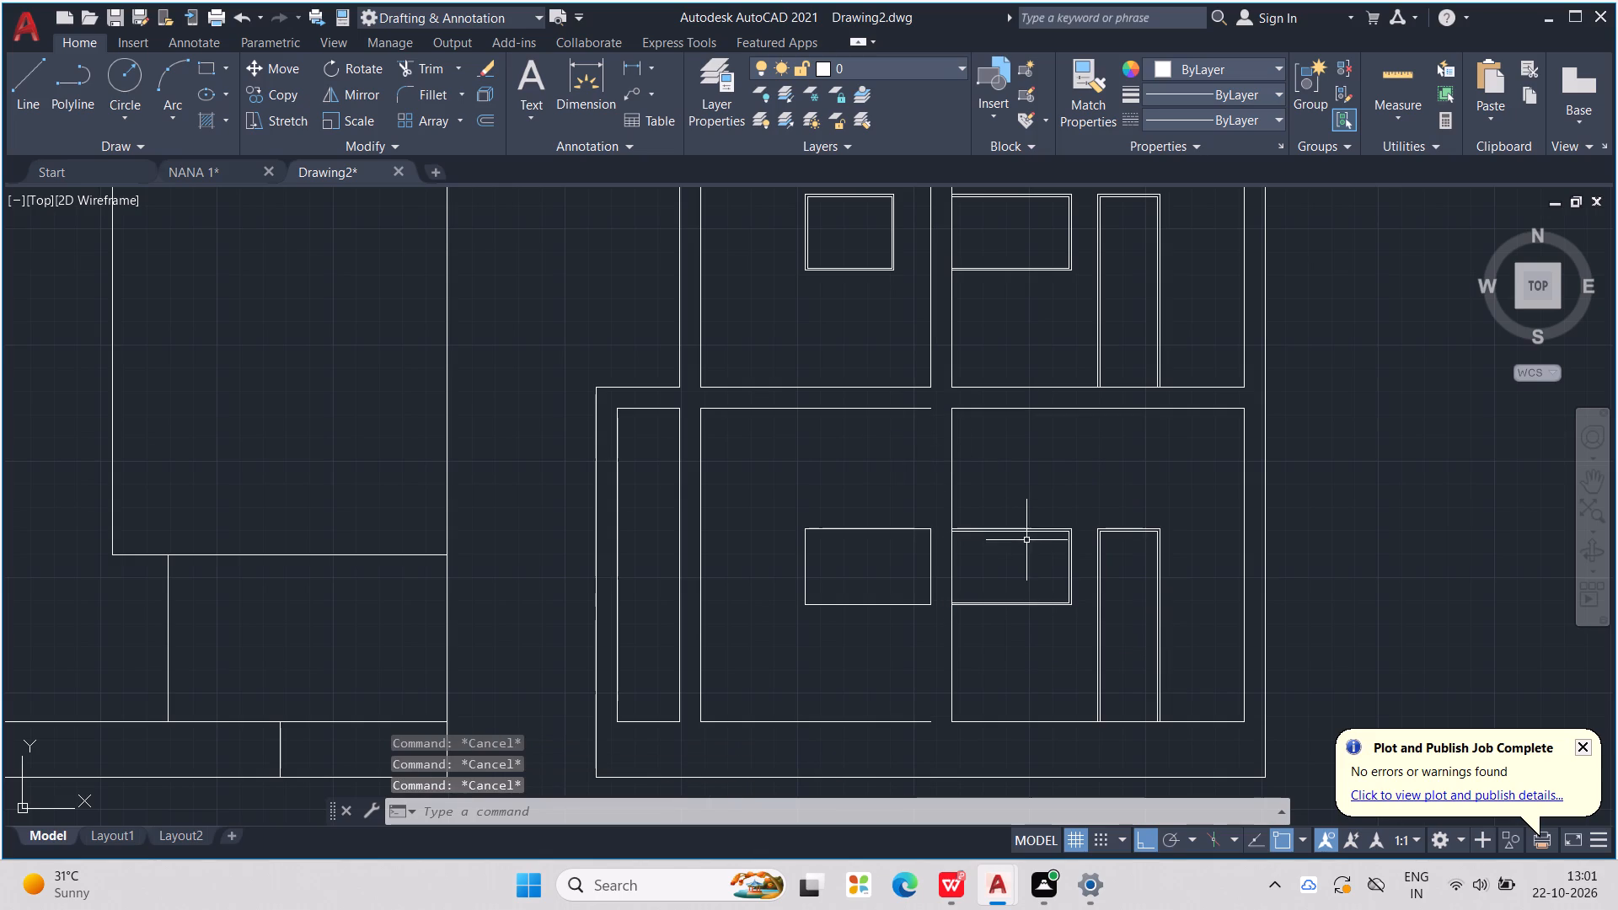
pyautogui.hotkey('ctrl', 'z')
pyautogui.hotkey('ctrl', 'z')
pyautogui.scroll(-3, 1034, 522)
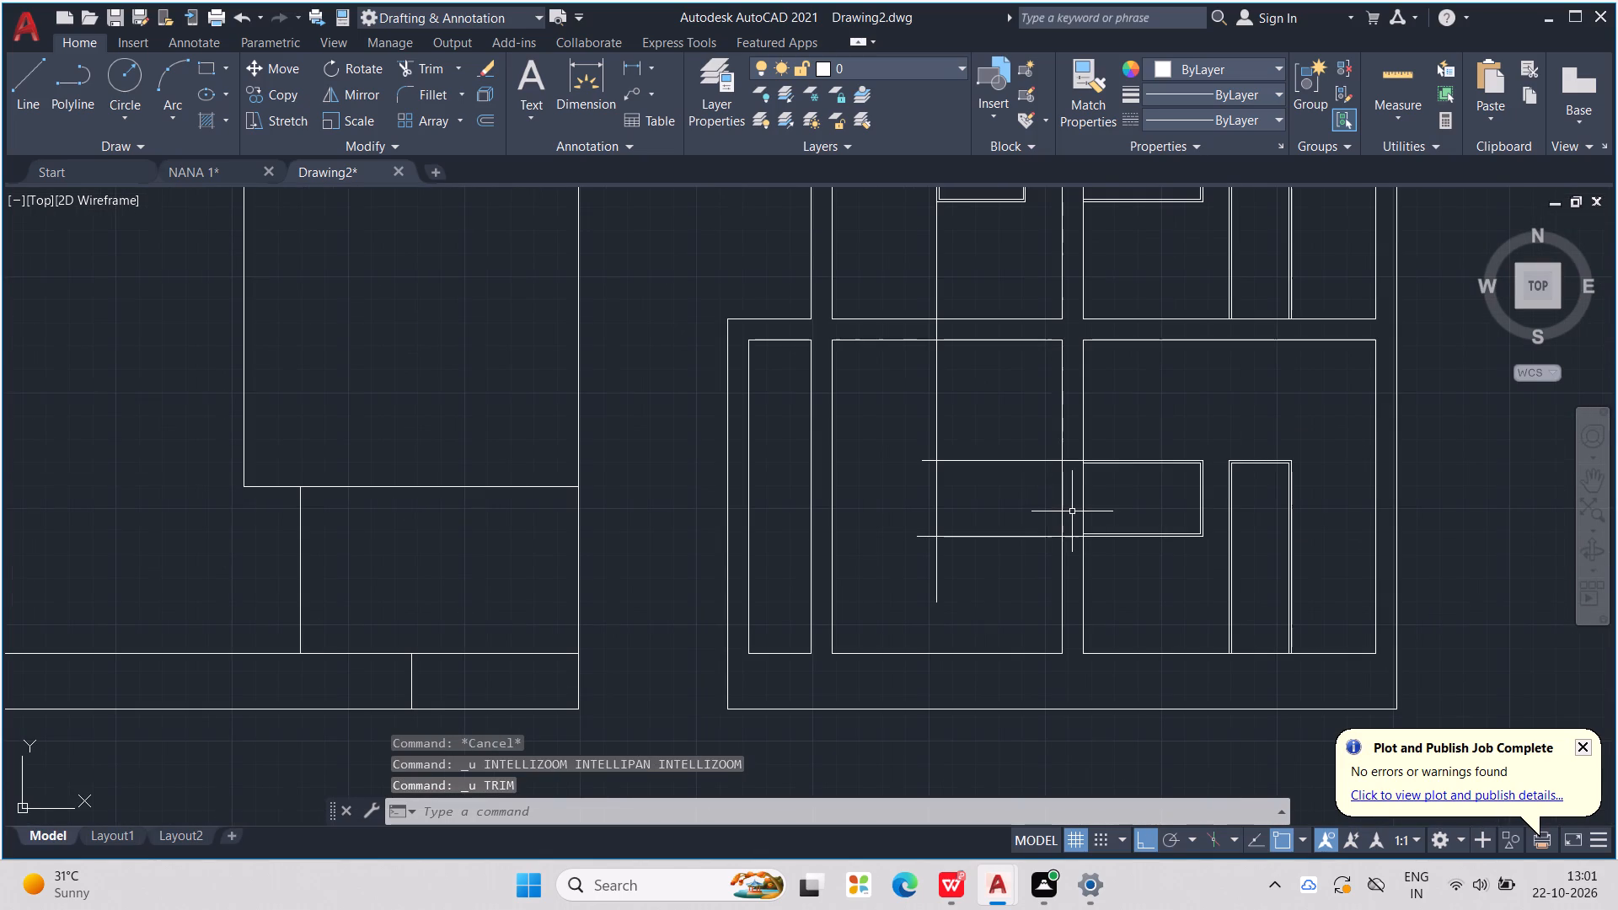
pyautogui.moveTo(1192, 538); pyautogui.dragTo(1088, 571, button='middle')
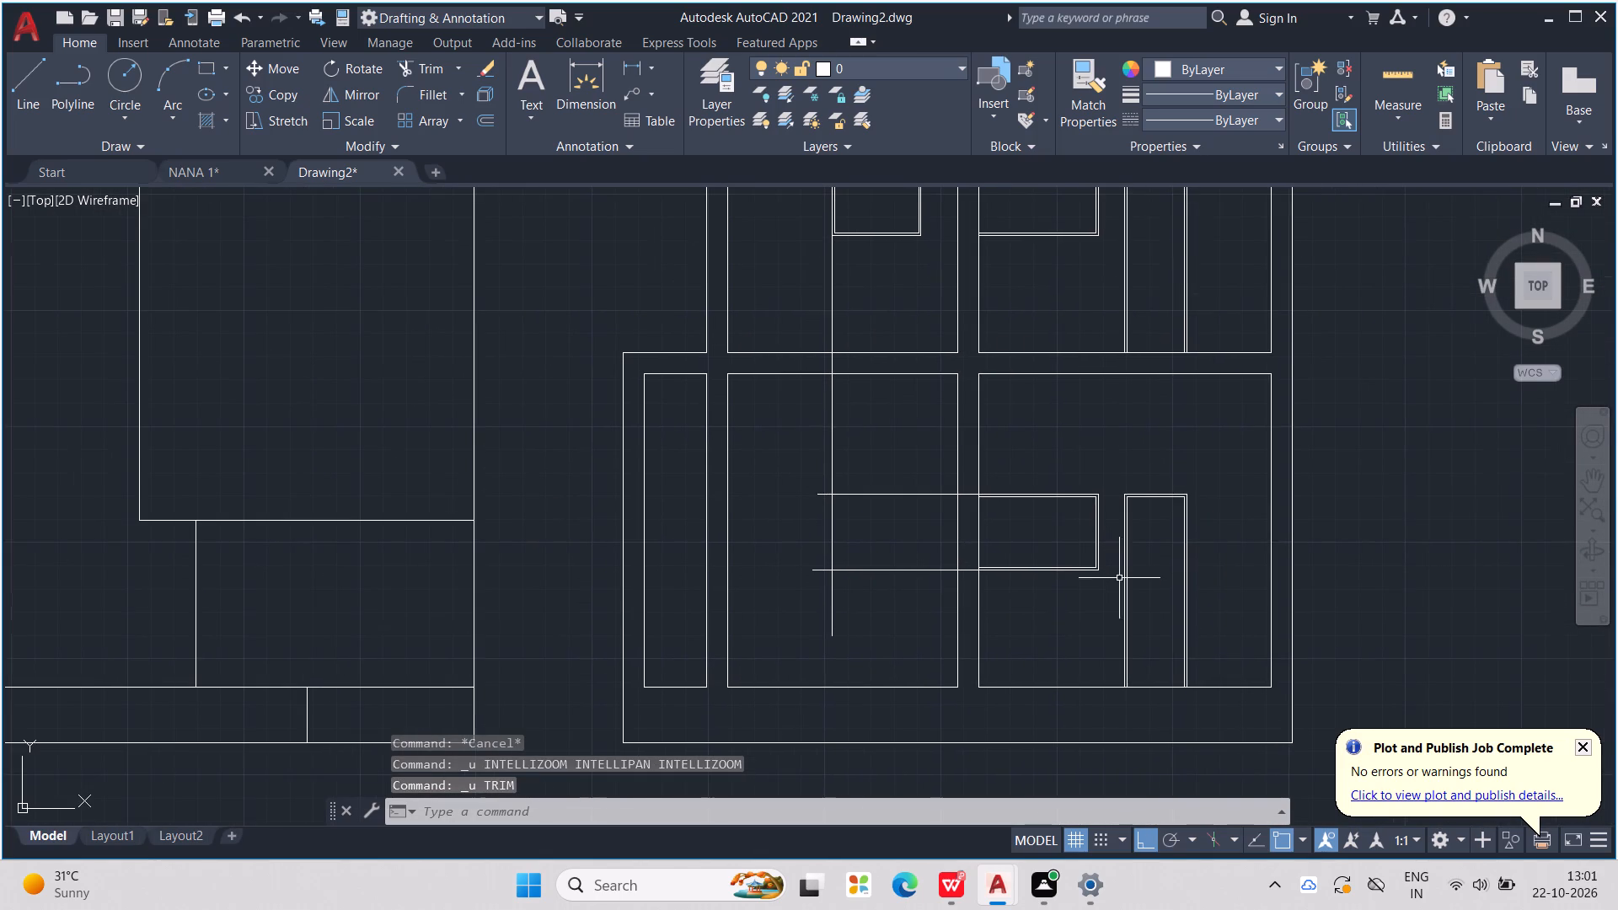
# Trim the west vertical guide above and below the lower west room's opening, and trim the horizontal guides' overhanging west ends.
pyautogui.press('Escape')
pyautogui.write('TR')
pyautogui.press('Return')
pyautogui.moveTo(872, 466); pyautogui.dragTo(797, 477)
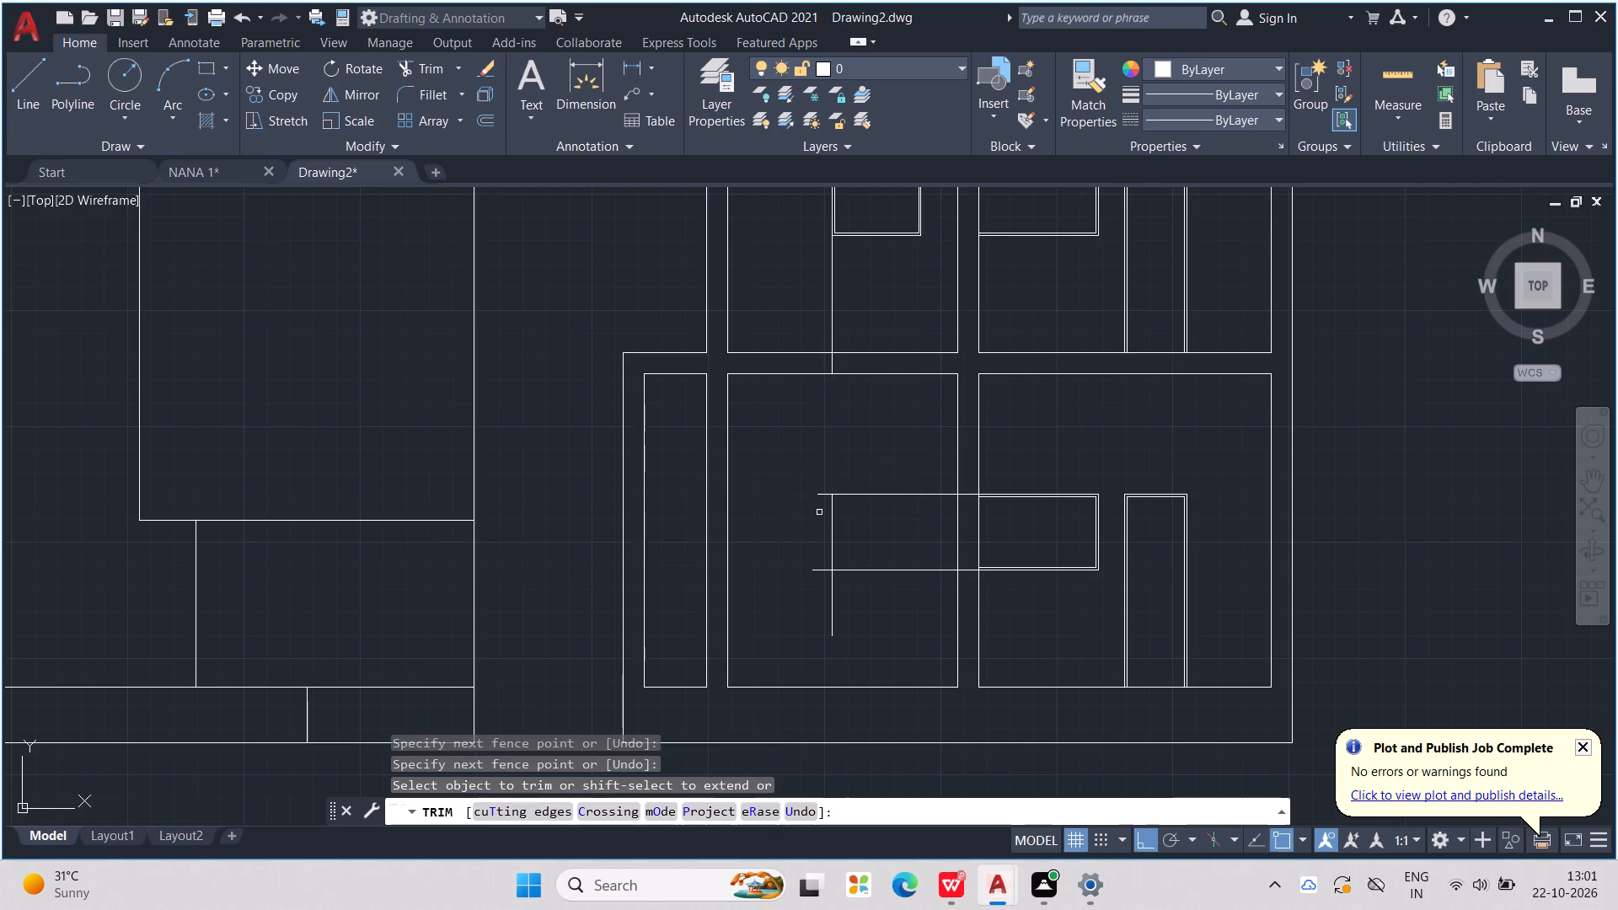
pyautogui.scroll(2, 835, 554)
pyautogui.moveTo(795, 375); pyautogui.dragTo(848, 673)
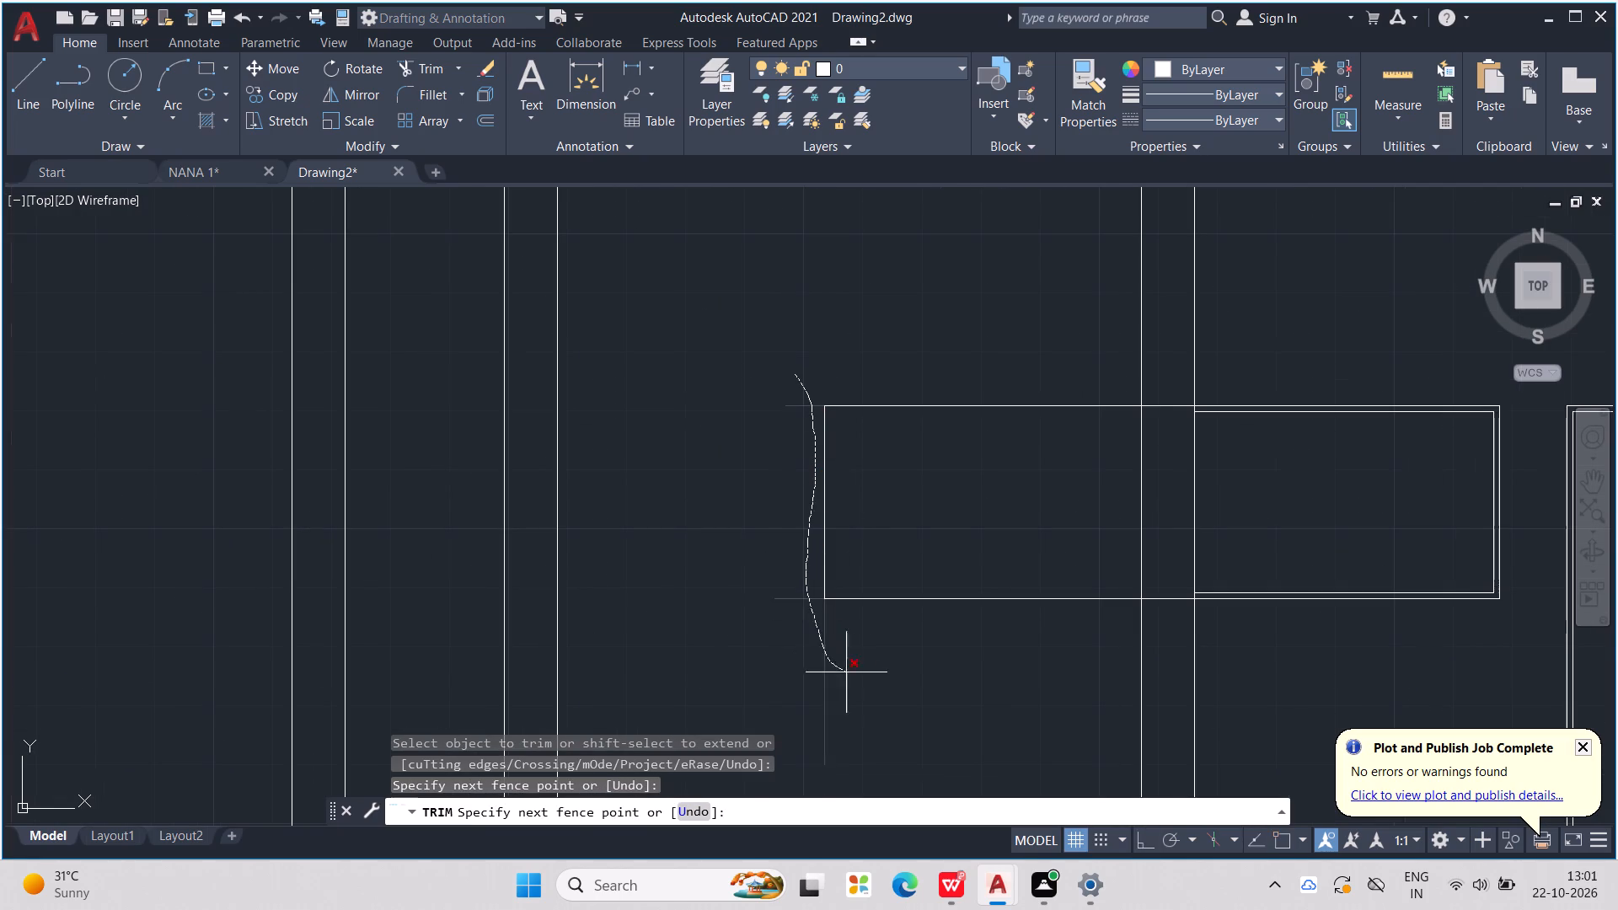
pyautogui.moveTo(848, 673); pyautogui.dragTo(859, 675)
pyautogui.scroll(-3, 874, 621)
# Trim away the rest of the west vertical guide in the upper west room and through the floor slab.
pyautogui.moveTo(909, 460); pyautogui.dragTo(850, 456)
pyautogui.scroll(2, 852, 452)
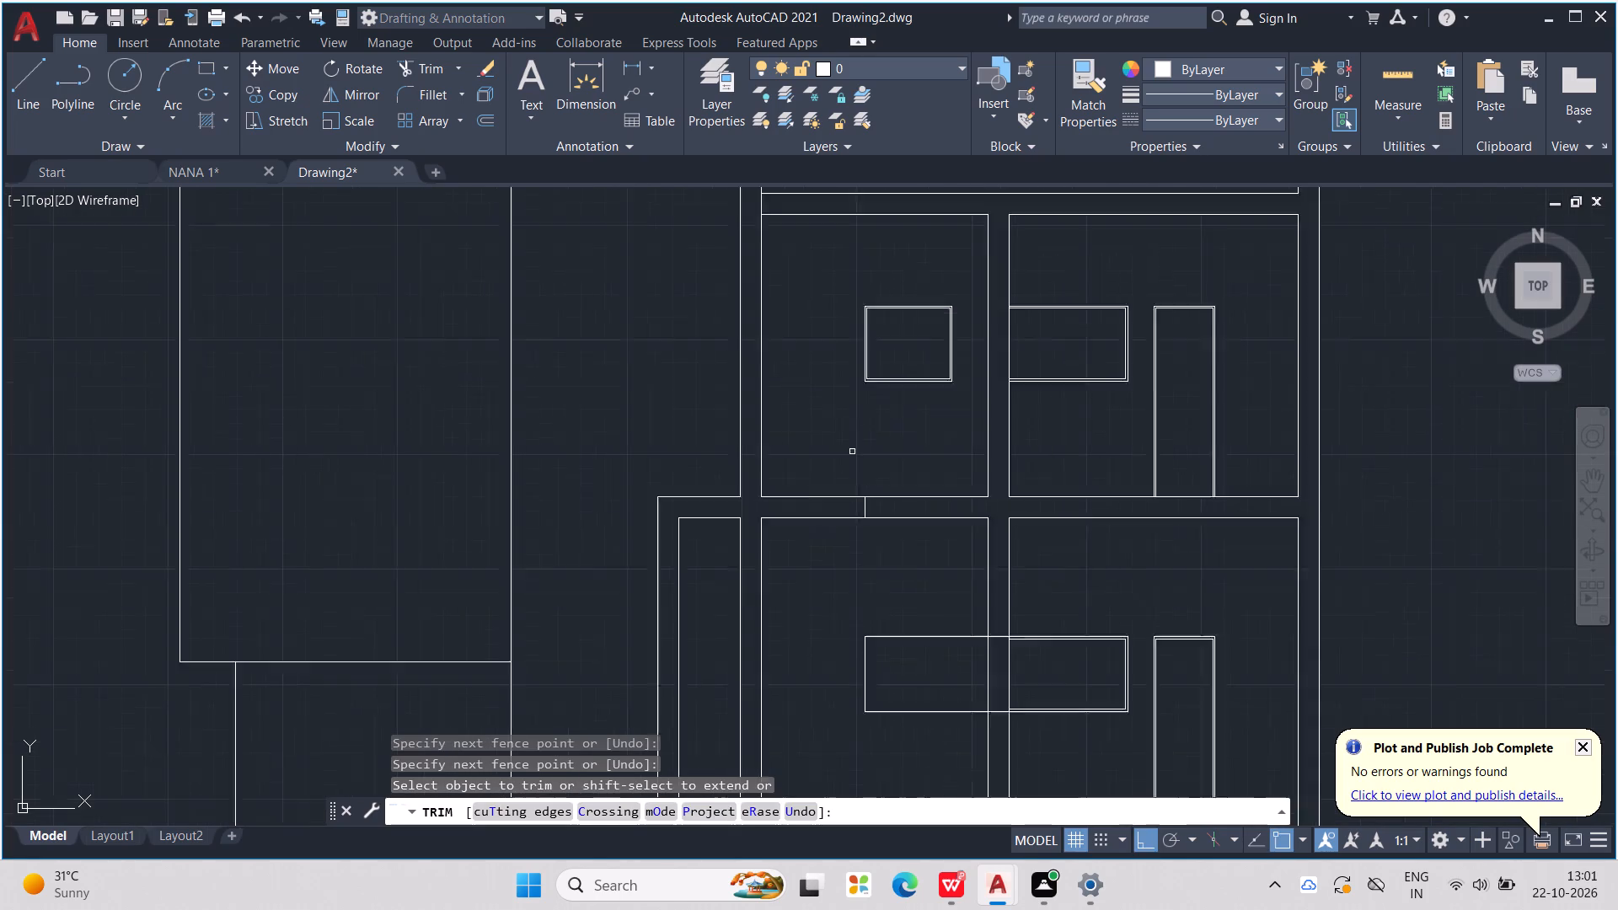
pyautogui.scroll(2, 859, 591)
pyautogui.moveTo(898, 483); pyautogui.dragTo(811, 476)
pyautogui.scroll(-3, 811, 475)
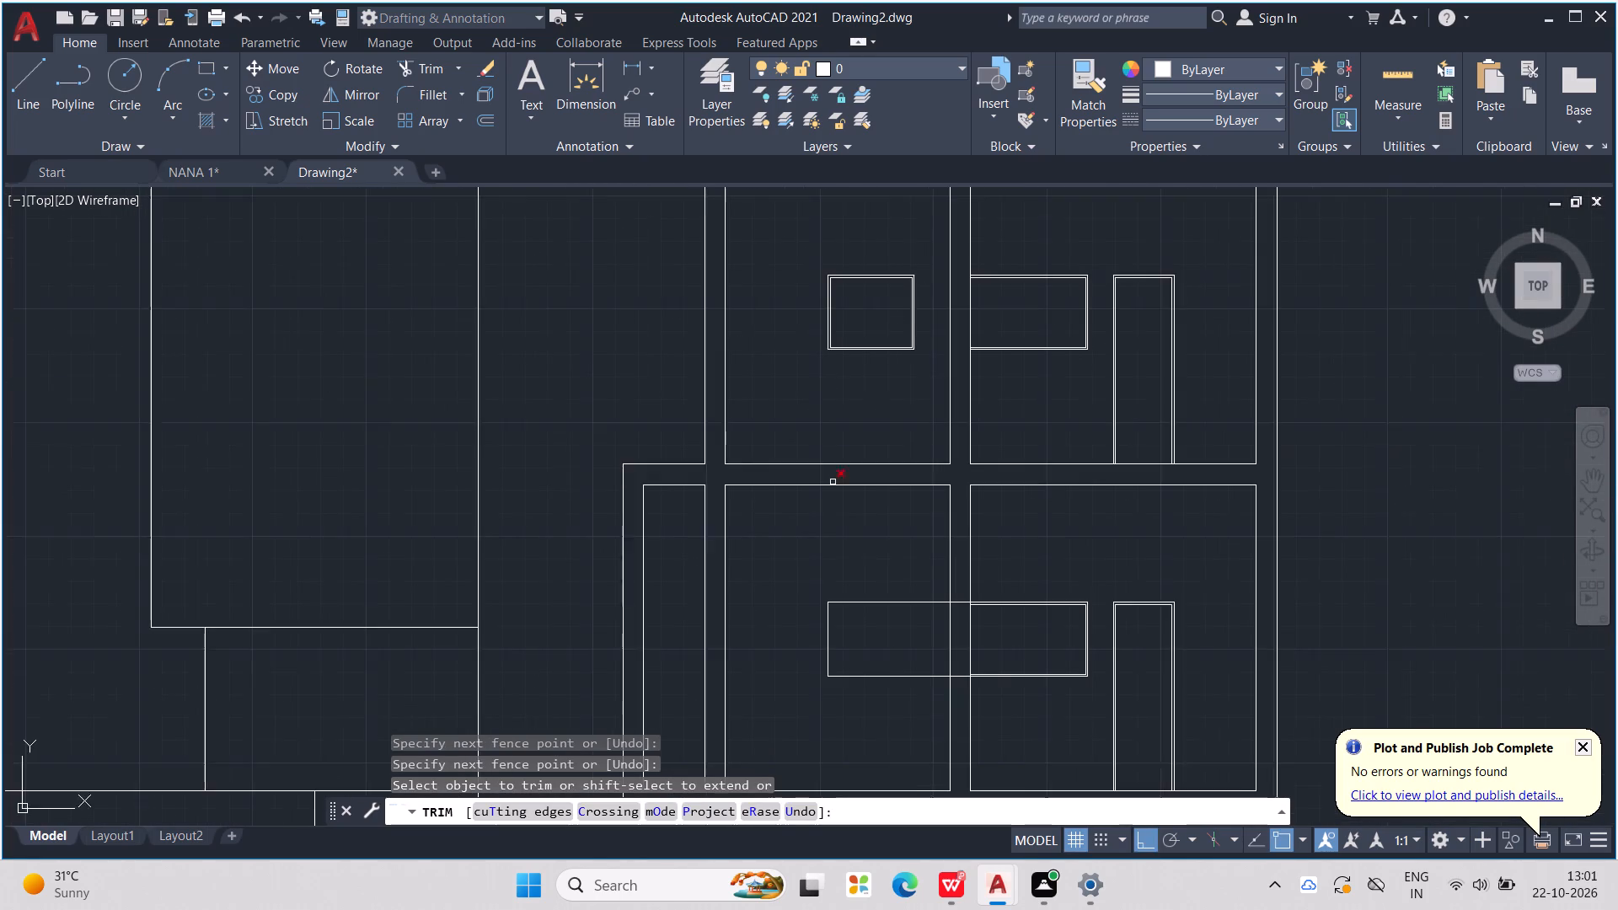
pyautogui.scroll(-2, 833, 482)
pyautogui.scroll(5, 860, 559)
pyautogui.scroll(-2, 1015, 533)
pyautogui.scroll(-1, 956, 420)
pyautogui.moveTo(955, 419); pyautogui.dragTo(863, 544, button='middle')
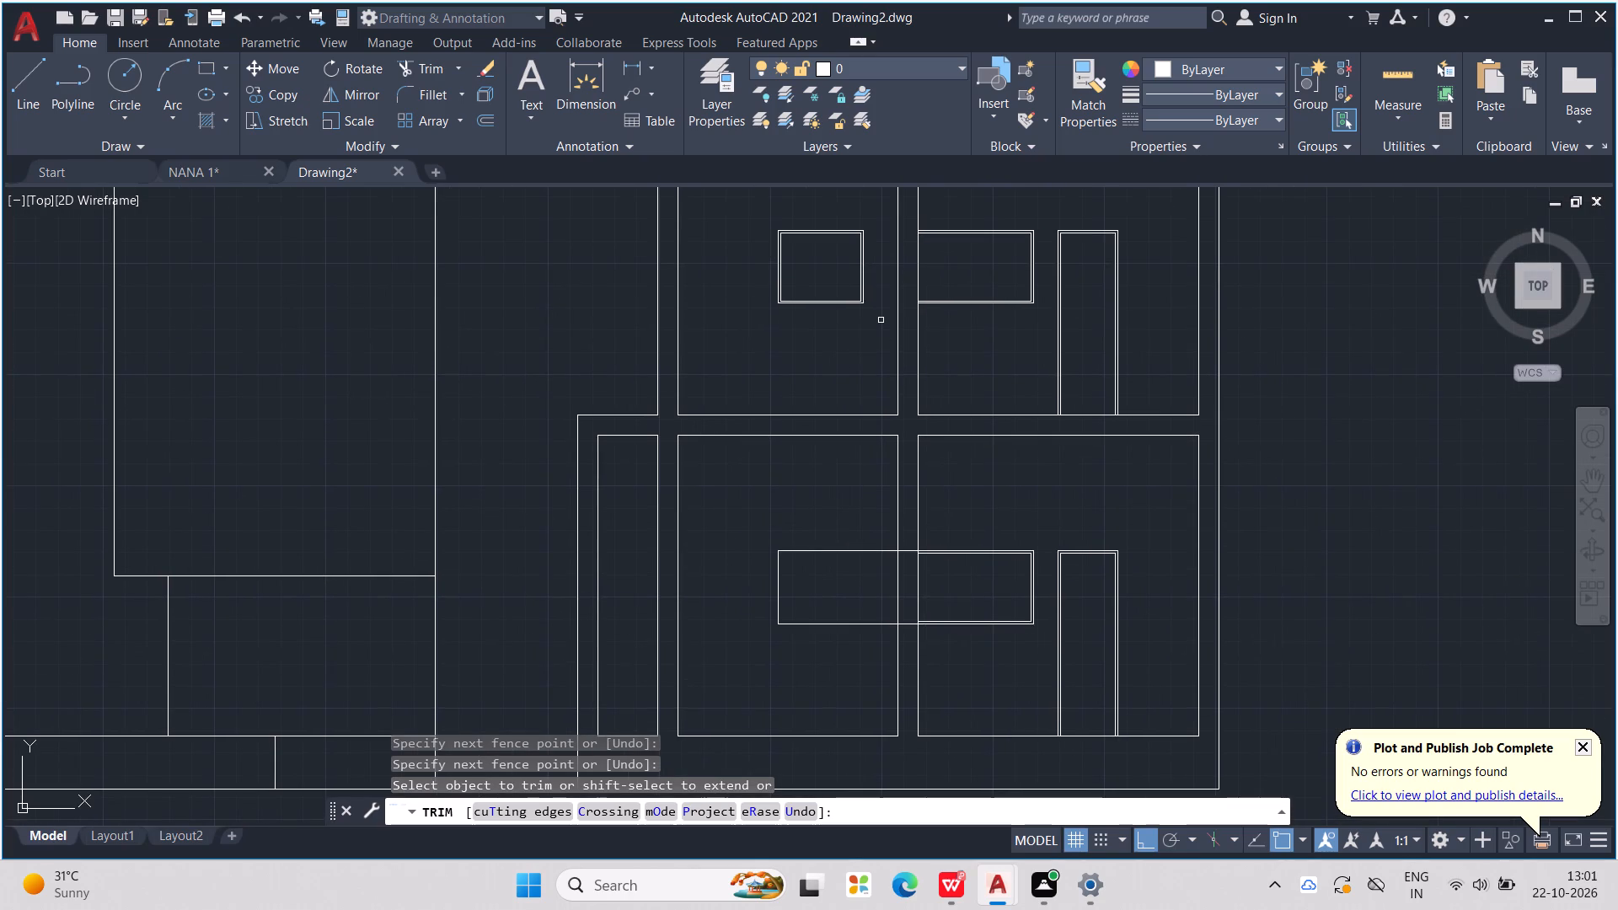
pyautogui.press('Escape')
pyautogui.press('Escape')
# Draw a vertical guide line from the upper framed opening's bottom east corner down past the horizontal guides in the lower west room.
pyautogui.press('l')
pyautogui.press('Return')
pyautogui.scroll(2, 876, 322)
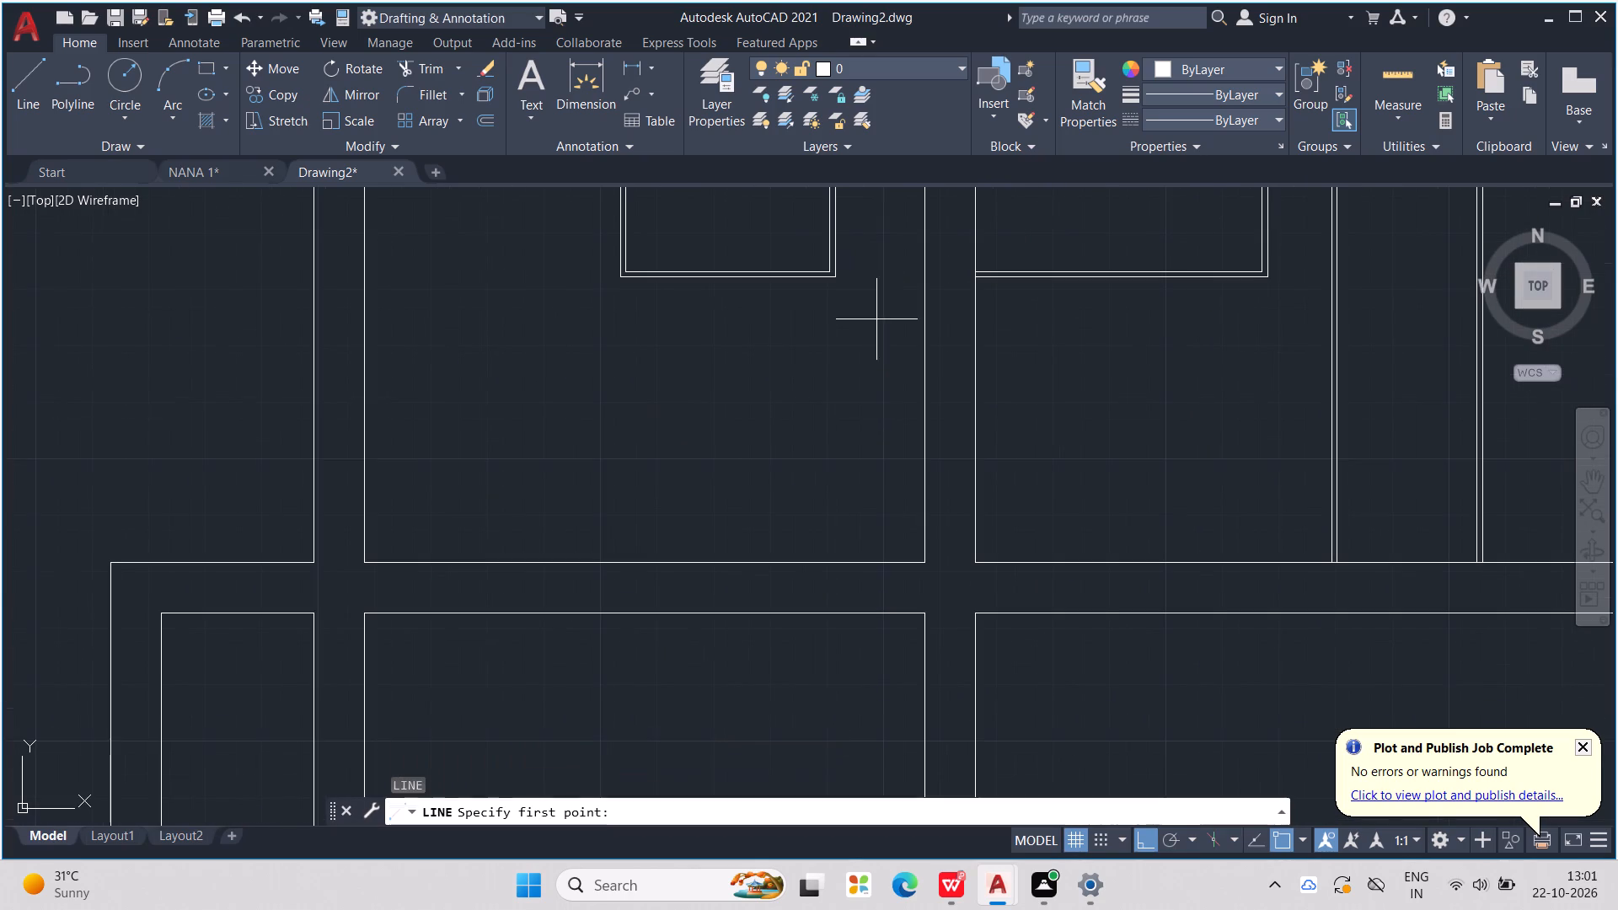
pyautogui.click(842, 276)
pyautogui.moveTo(827, 561); pyautogui.dragTo(824, 383, button='middle')
pyautogui.scroll(-3, 824, 380)
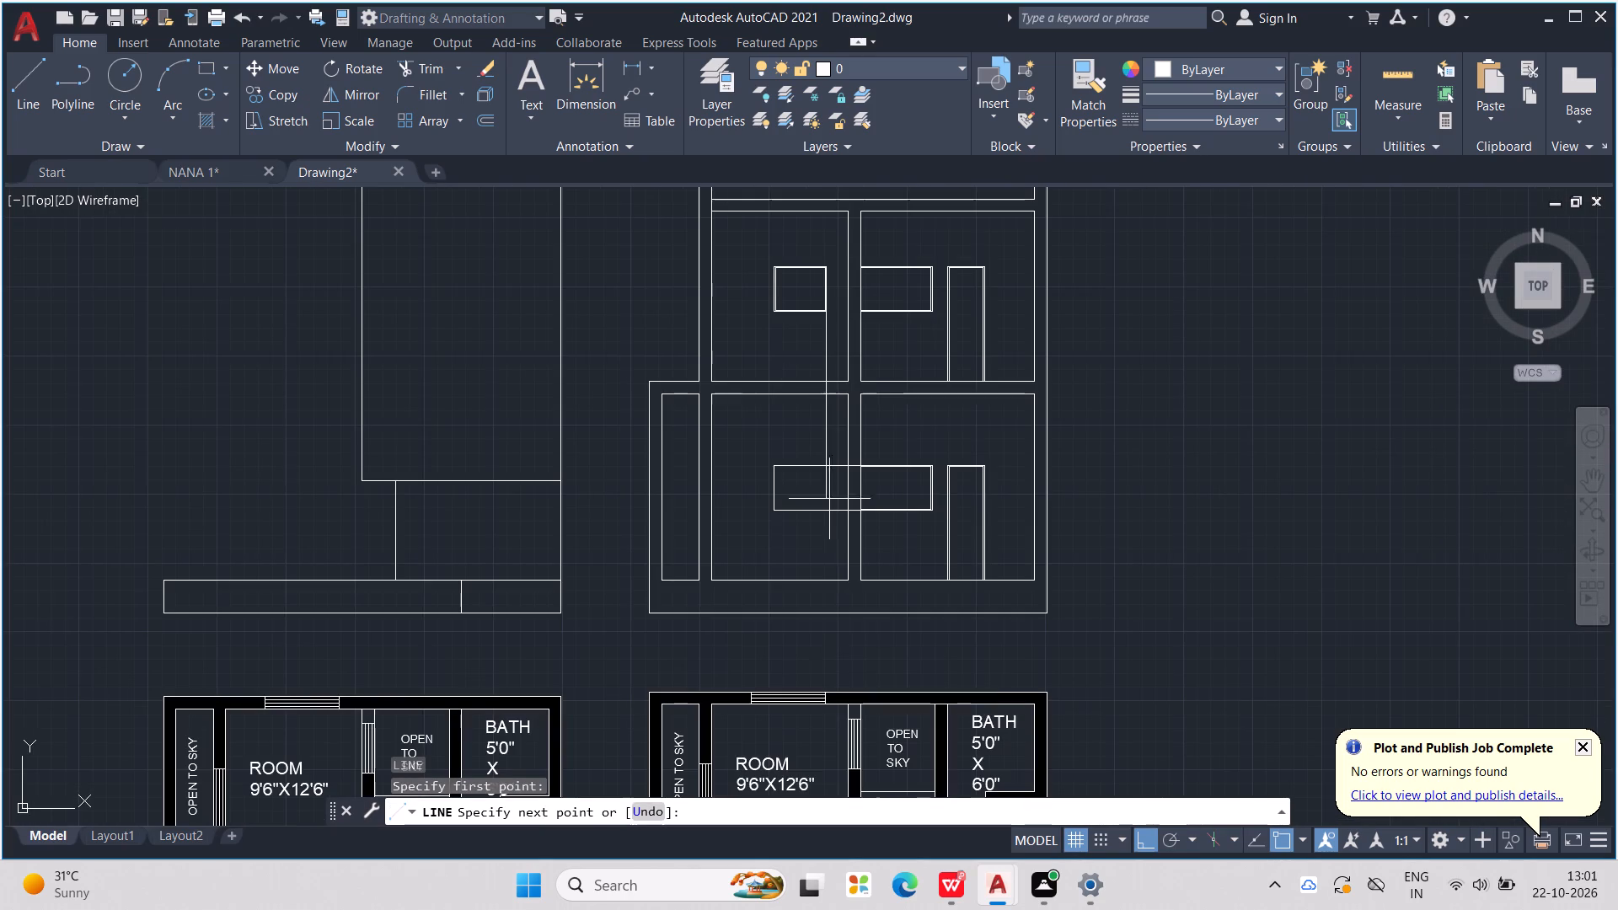
pyautogui.click(811, 534)
pyautogui.press('Escape')
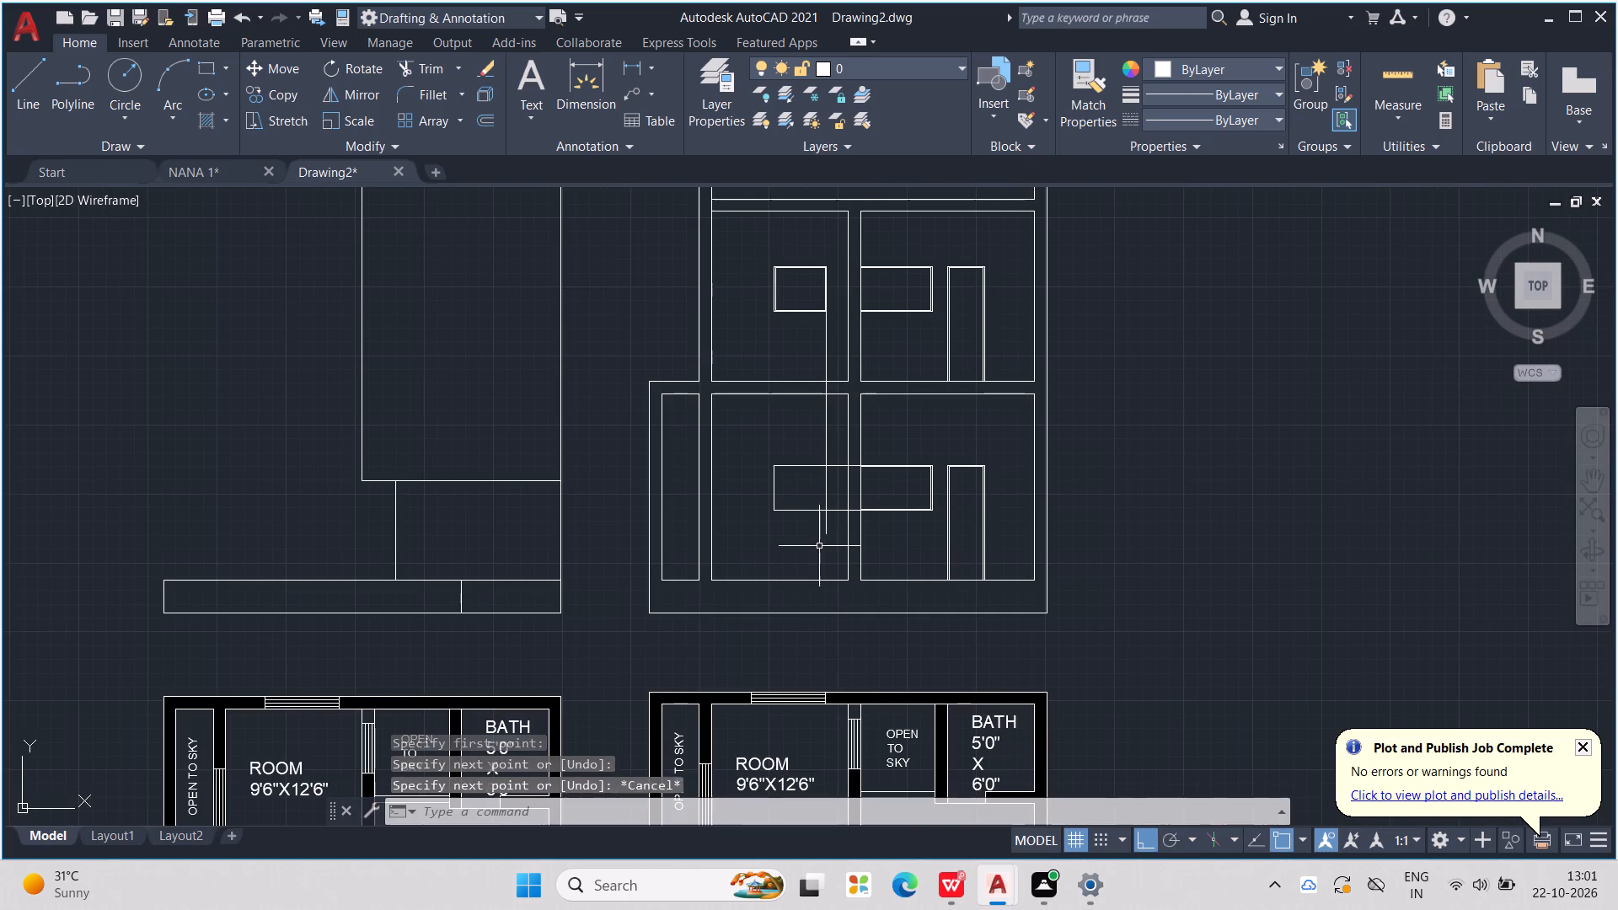
pyautogui.press('Escape')
pyautogui.press('Escape')
# Trim the horizontal guides east of the new vertical guide and across the wall, and that guide's excess, leaving the lower west opening's rectangle.
pyautogui.write('TR')
pyautogui.press('Return')
pyautogui.scroll(2, 822, 560)
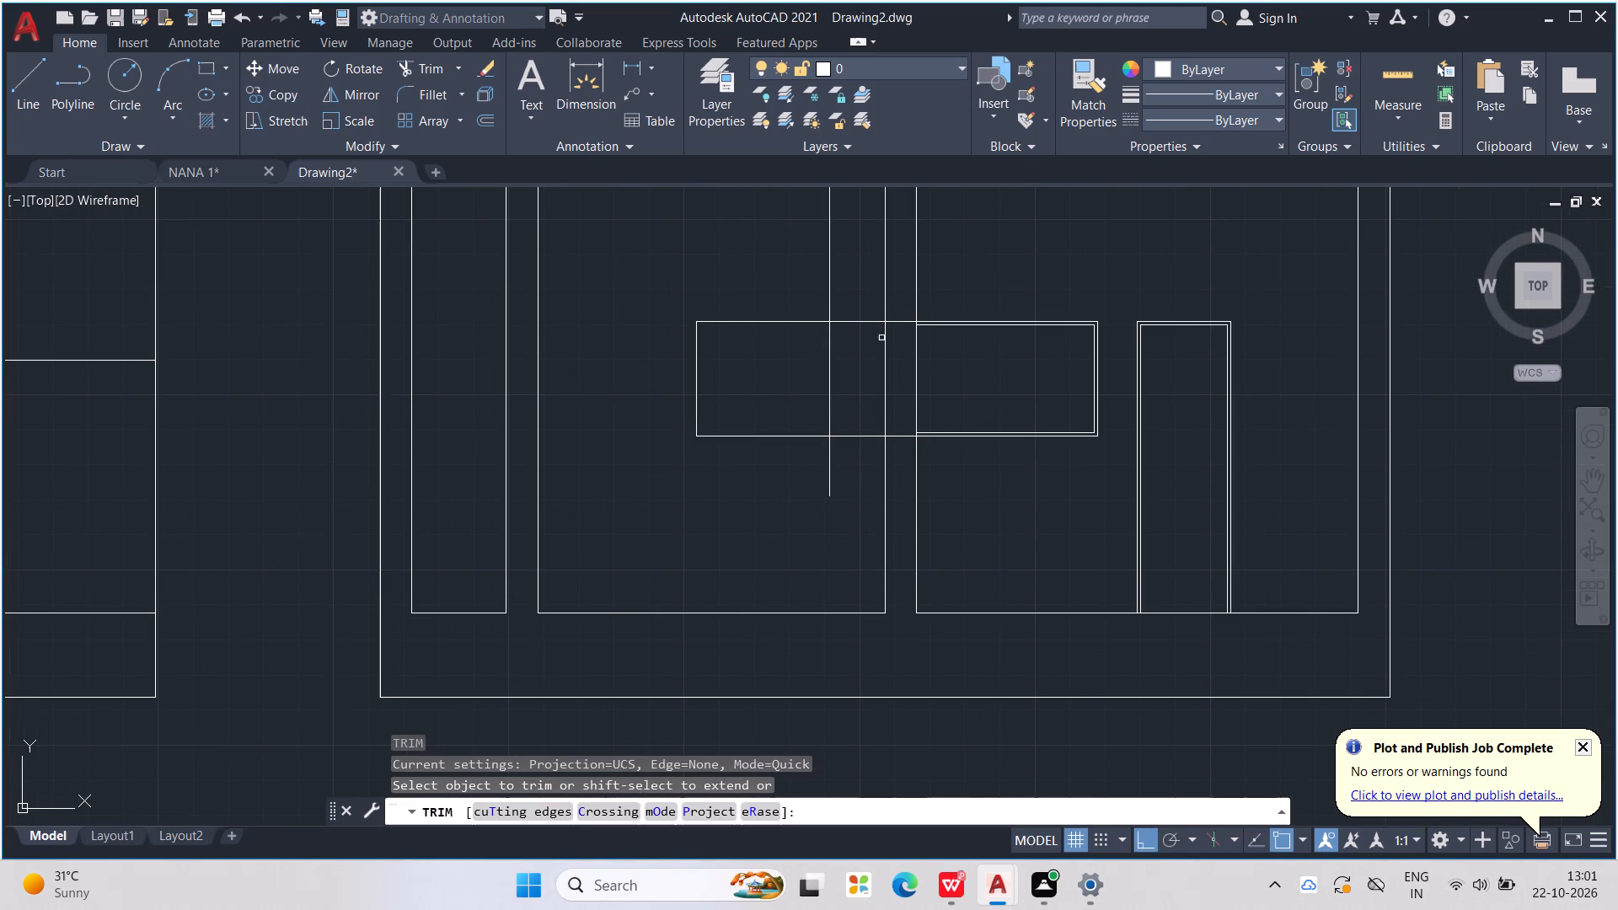
pyautogui.moveTo(863, 309); pyautogui.dragTo(863, 452)
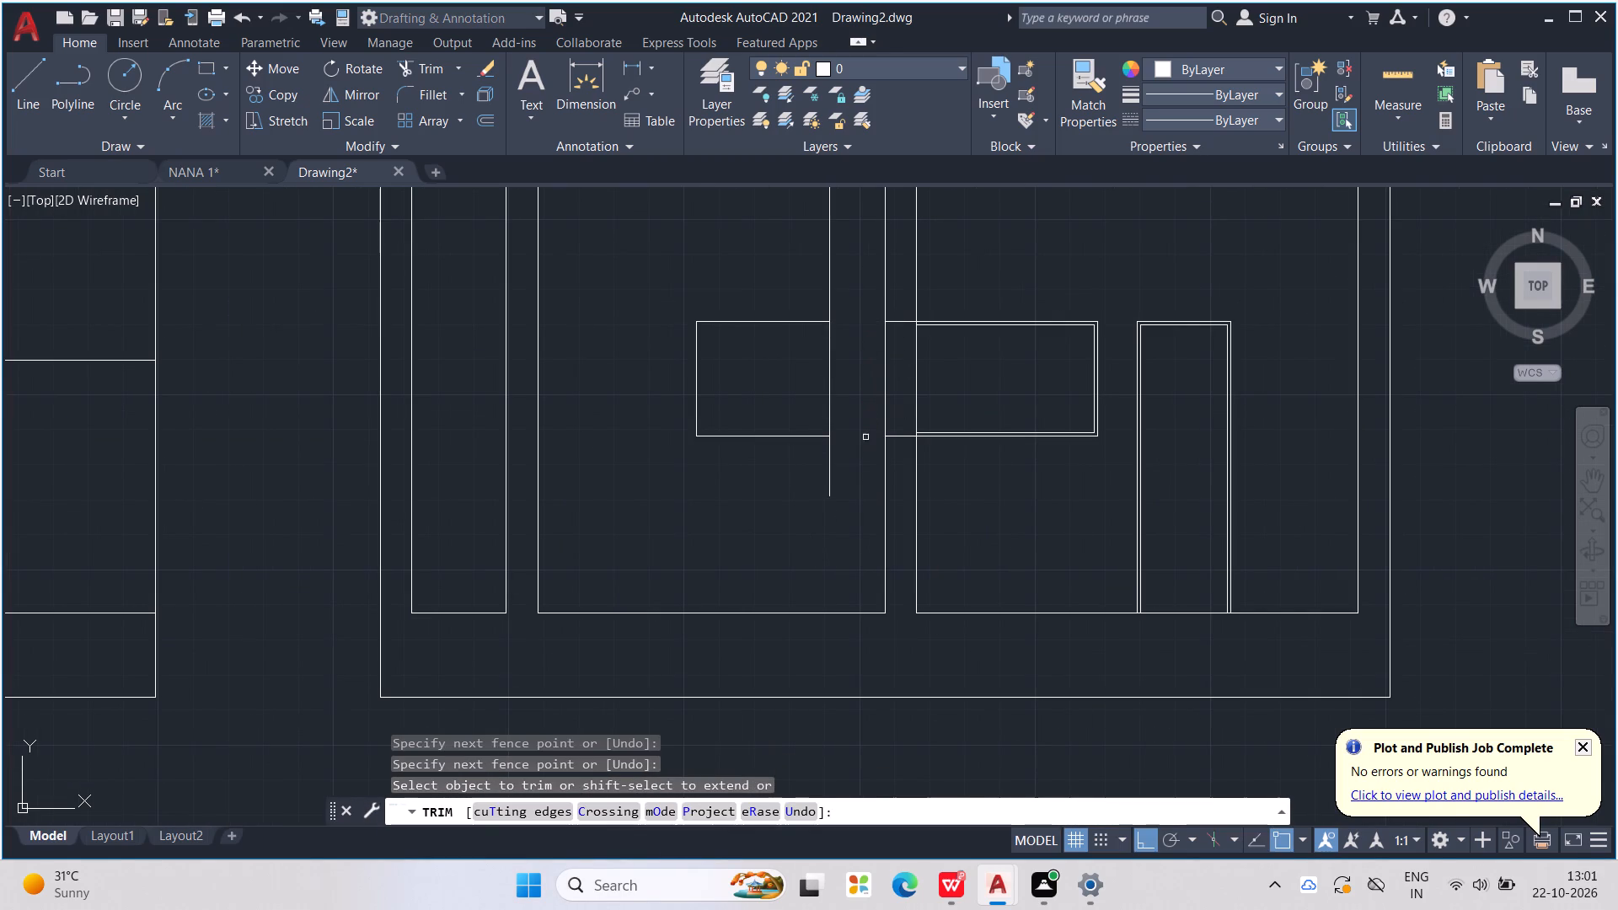
pyautogui.click(894, 323)
pyautogui.click(903, 440)
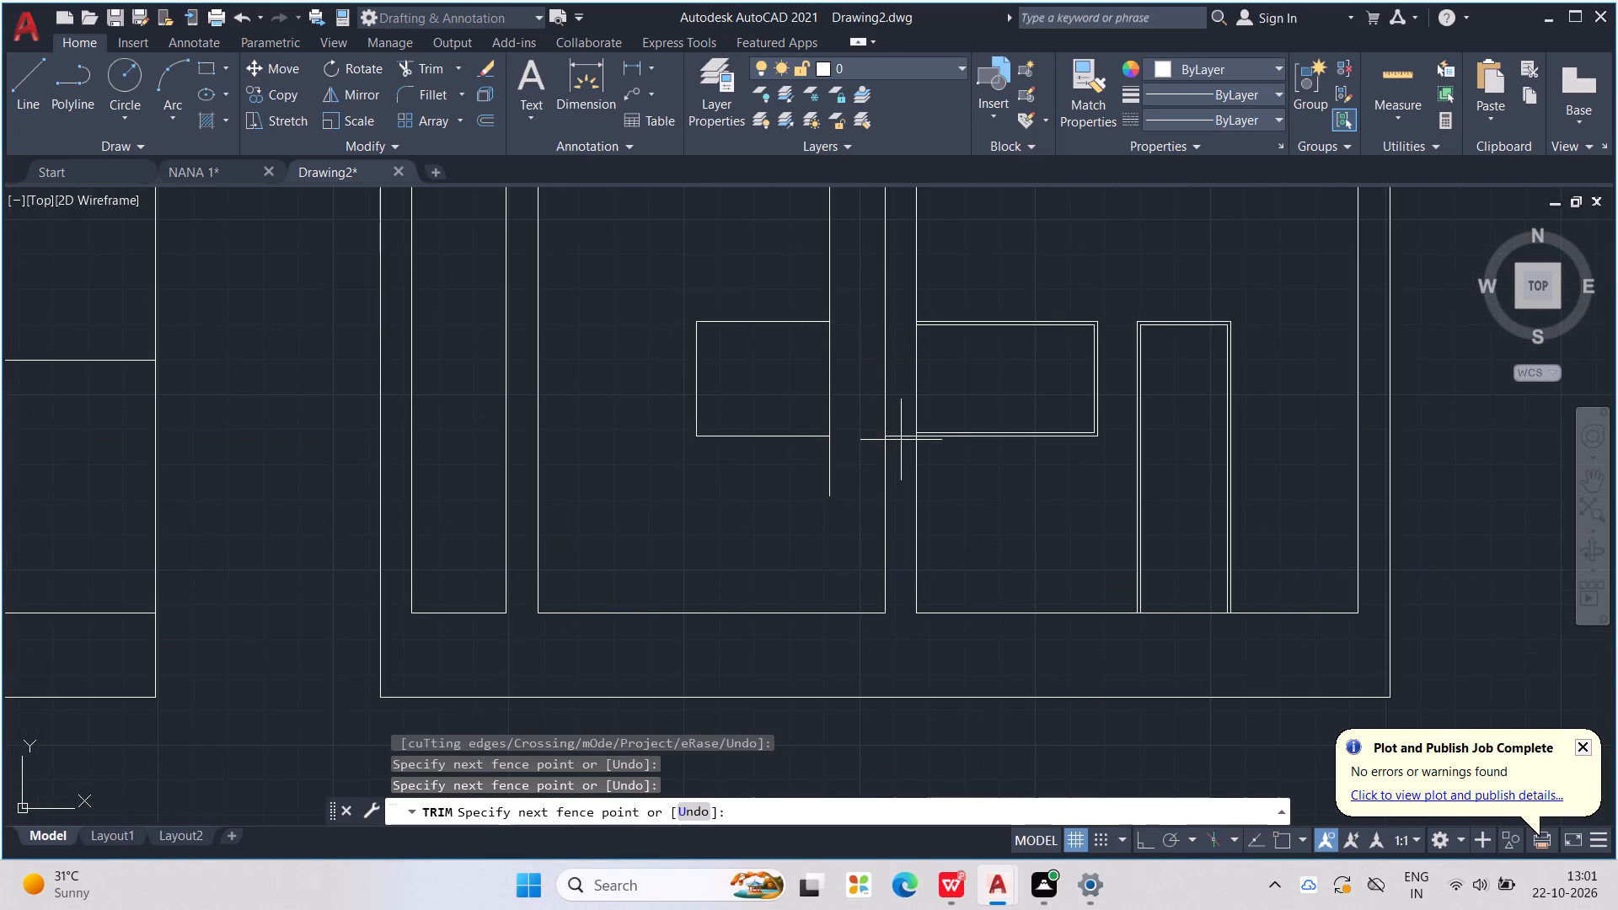
pyautogui.click(896, 431)
pyautogui.moveTo(805, 472); pyautogui.dragTo(836, 464)
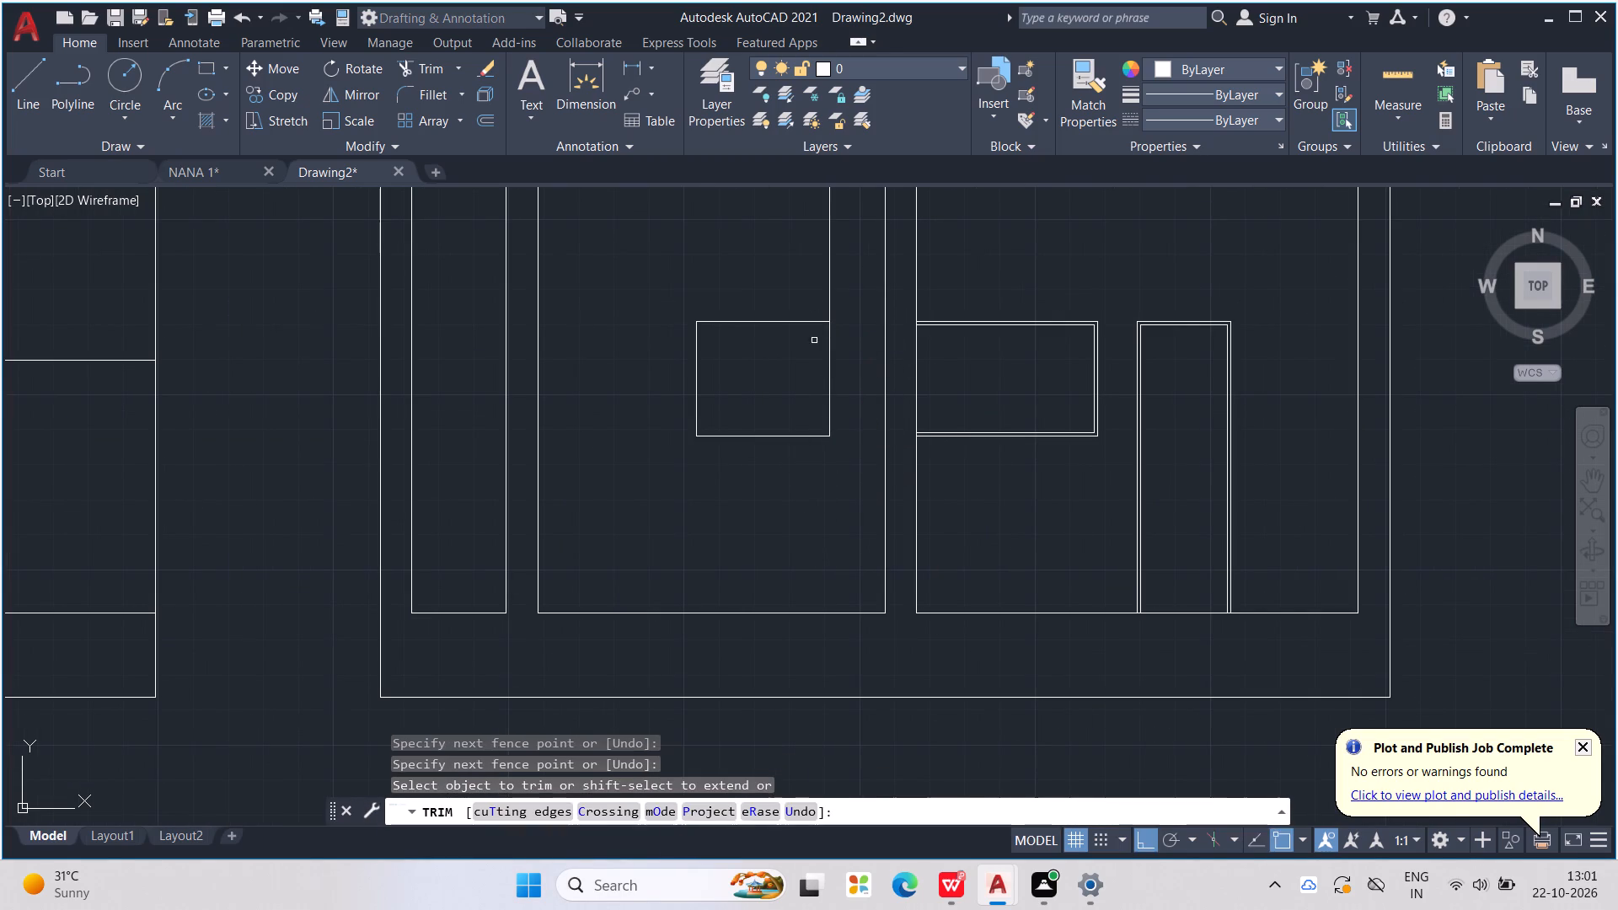
pyautogui.moveTo(814, 289); pyautogui.dragTo(843, 282)
pyautogui.scroll(-1, 843, 282)
pyautogui.press('Escape')
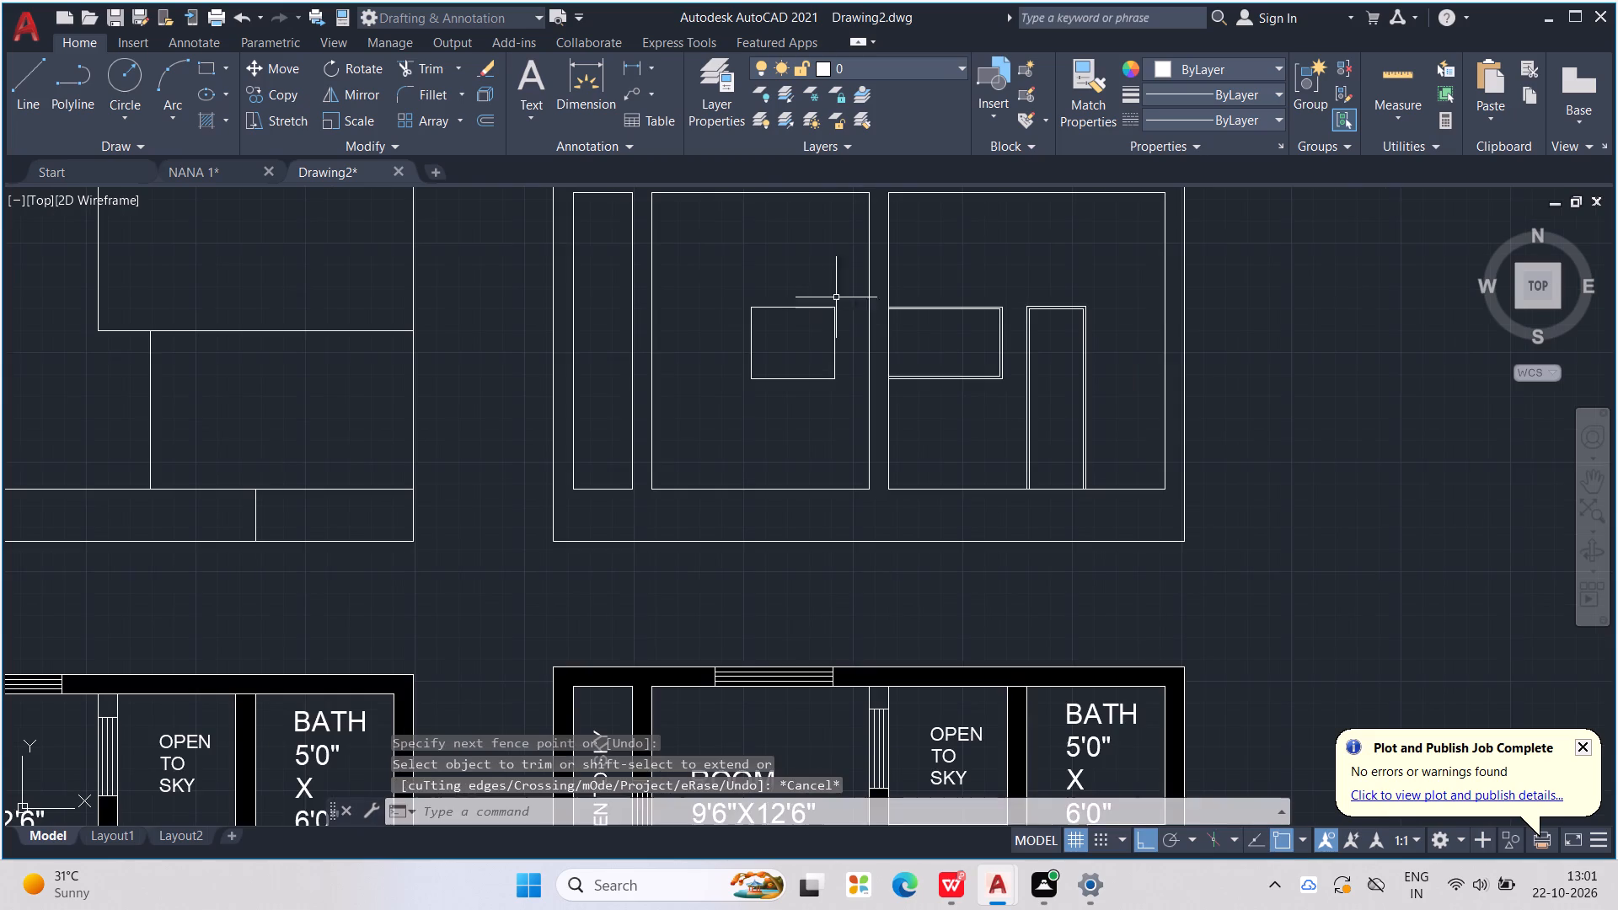
# Offset all four edges of the lower west room's opening rectangle 1" inward to form its frame.
pyautogui.moveTo(843, 373); pyautogui.dragTo(865, 549, button='middle')
pyautogui.scroll(-1, 858, 442)
pyautogui.press('Escape')
pyautogui.press('Escape')
pyautogui.press('Escape')
pyautogui.press('Escape')
pyautogui.write('OFF')
pyautogui.press('Return')
pyautogui.write('1"')
pyautogui.press('Return')
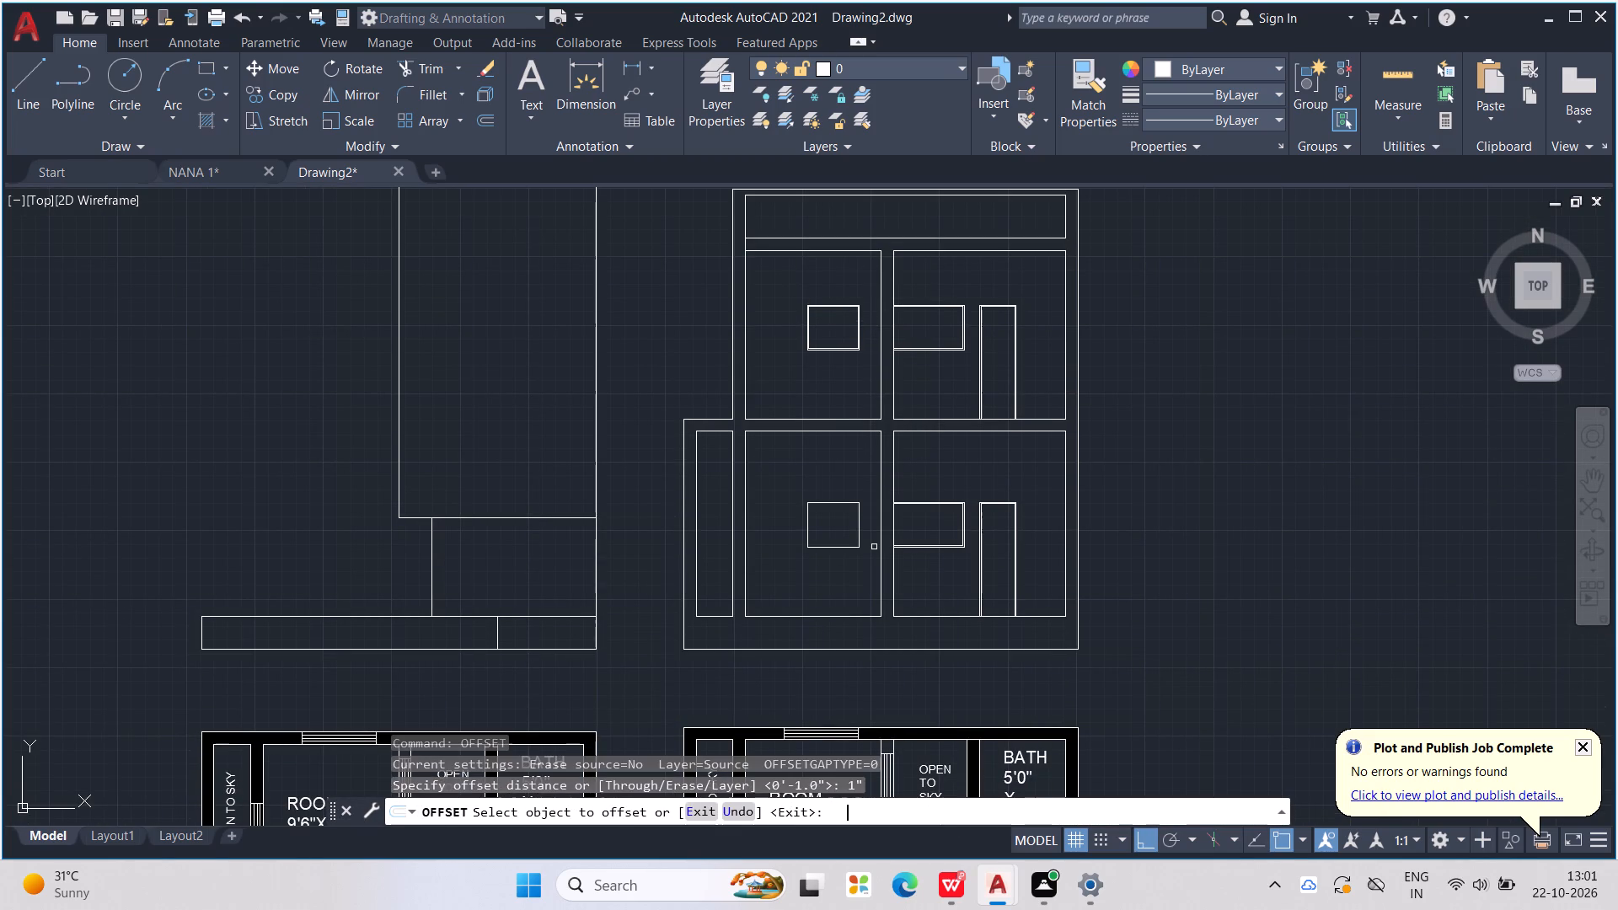
pyautogui.scroll(1, 853, 513)
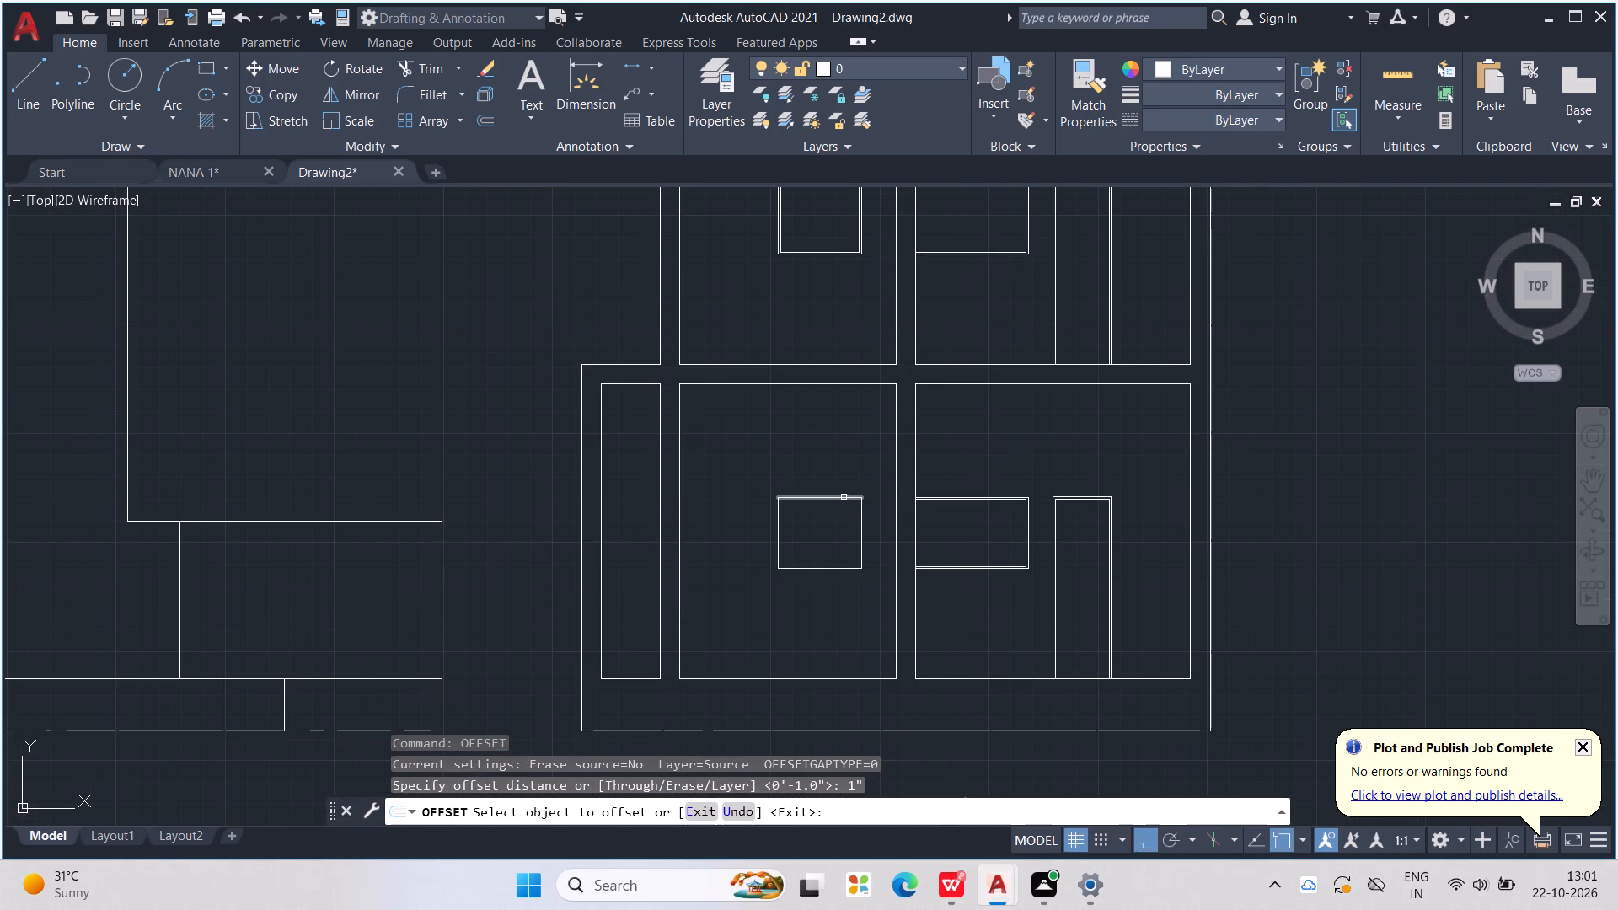
pyautogui.click(844, 497)
pyautogui.click(848, 527)
pyautogui.click(863, 523)
pyautogui.click(838, 540)
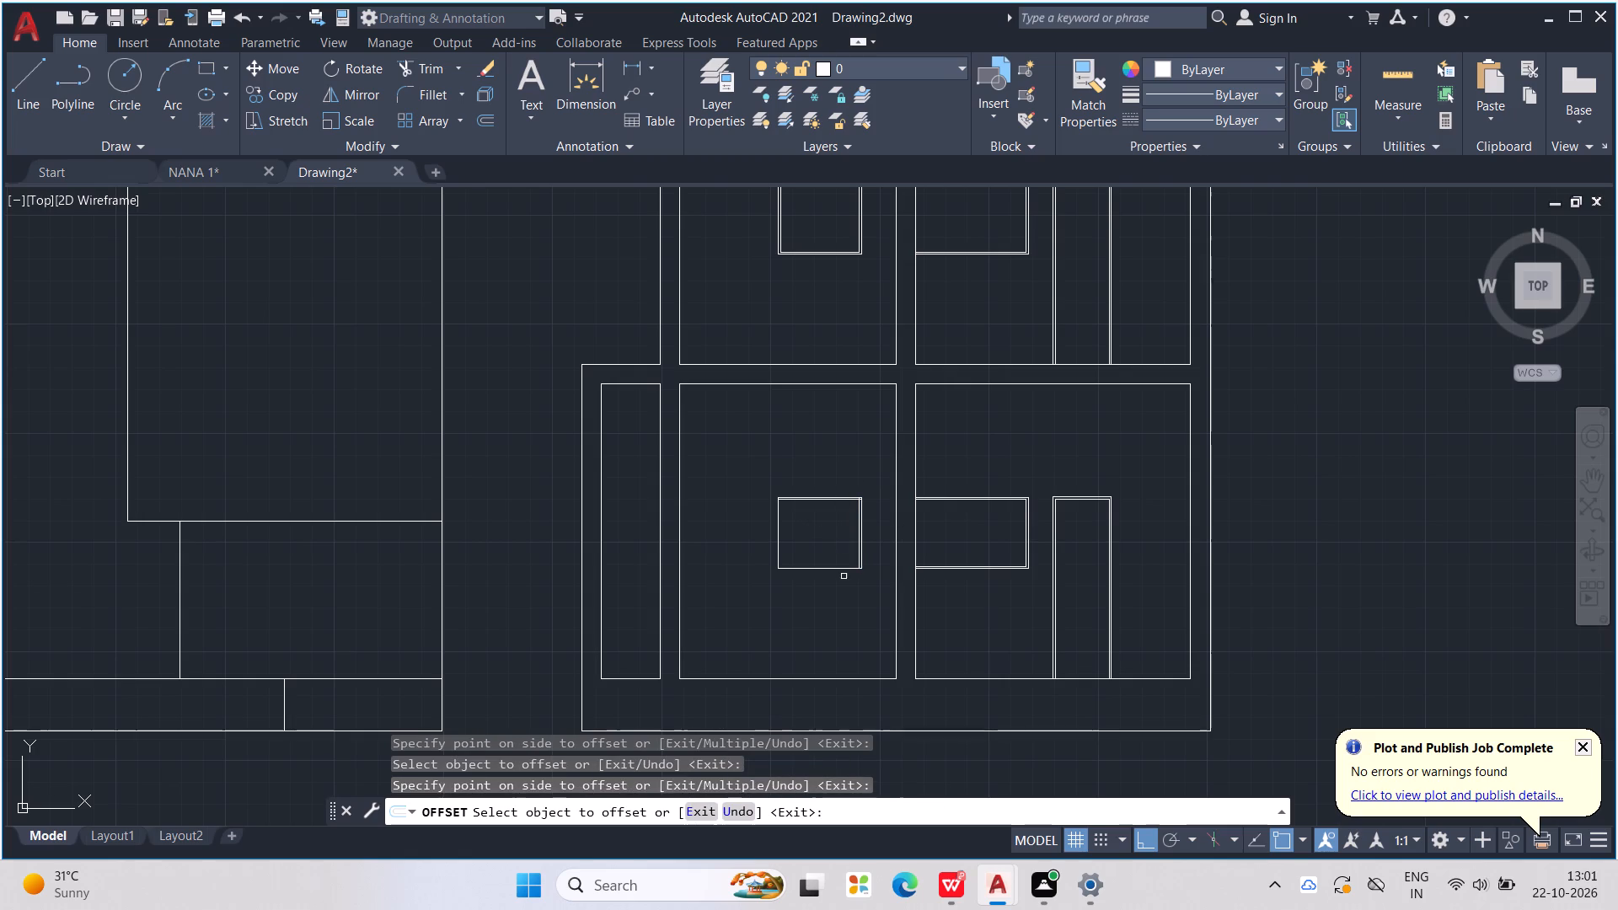
pyautogui.click(844, 567)
pyautogui.click(841, 542)
pyautogui.click(778, 547)
pyautogui.click(814, 543)
pyautogui.press('Escape')
pyautogui.press('Escape')
pyautogui.press('Escape')
pyautogui.press('Escape')
pyautogui.press('Escape')
pyautogui.press('Escape')
pyautogui.press('Escape')
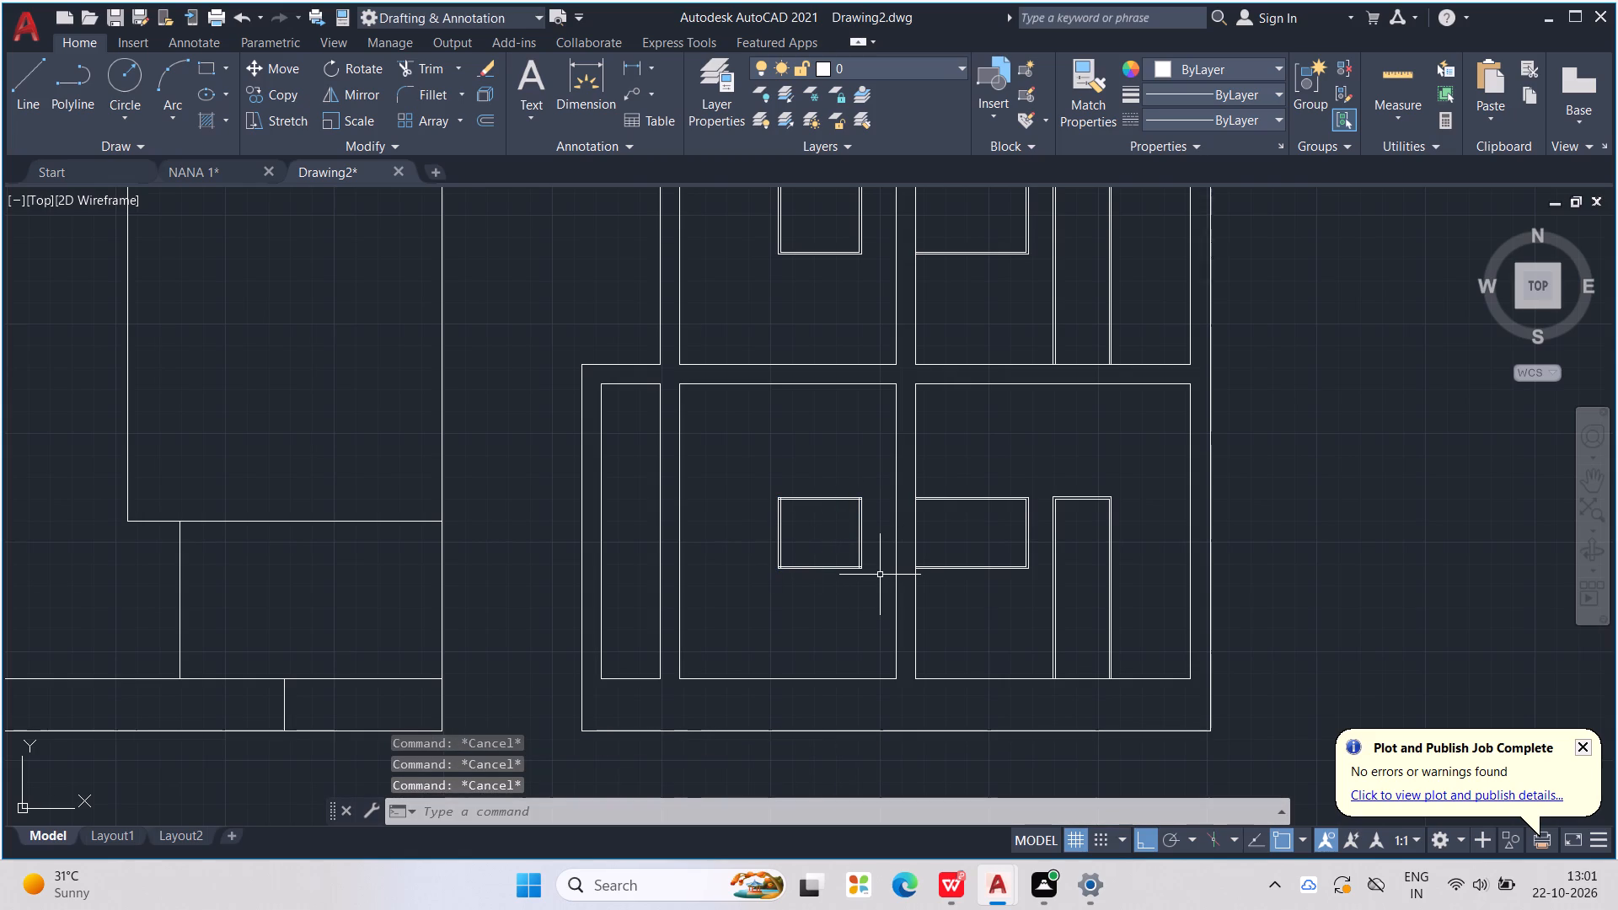
pyautogui.press('Escape')
# Trim the overlapping frame line ends at the two west corners of the lower west room's opening.
pyautogui.moveTo(734, 459); pyautogui.dragTo(795, 615)
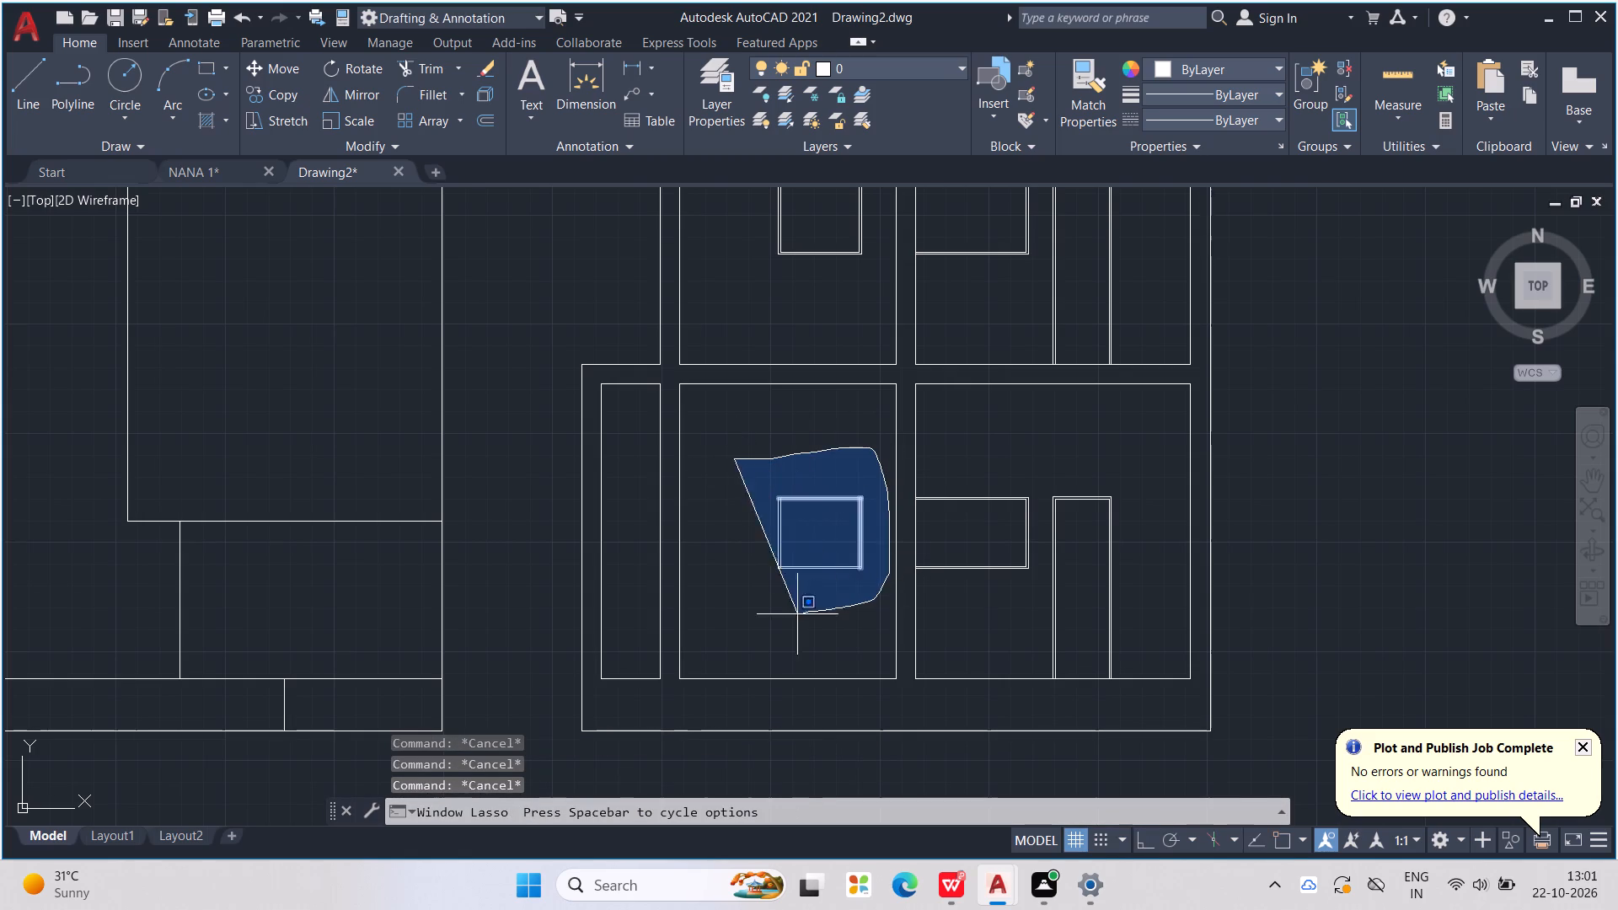
pyautogui.moveTo(795, 615); pyautogui.dragTo(759, 618)
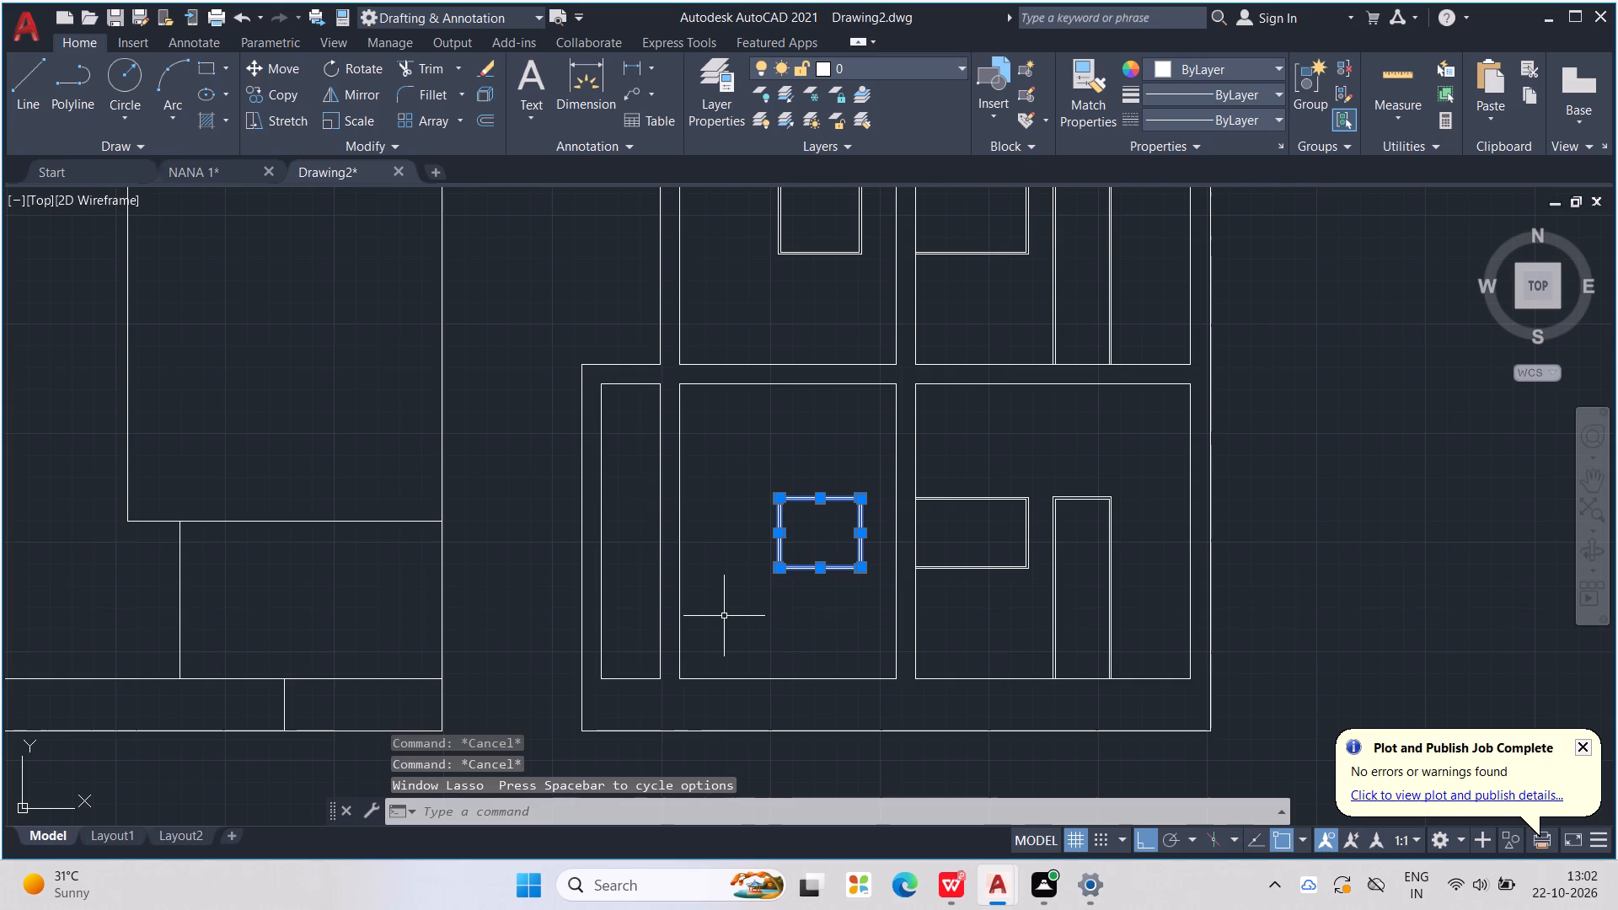
pyautogui.write('TR')
pyautogui.press('Return')
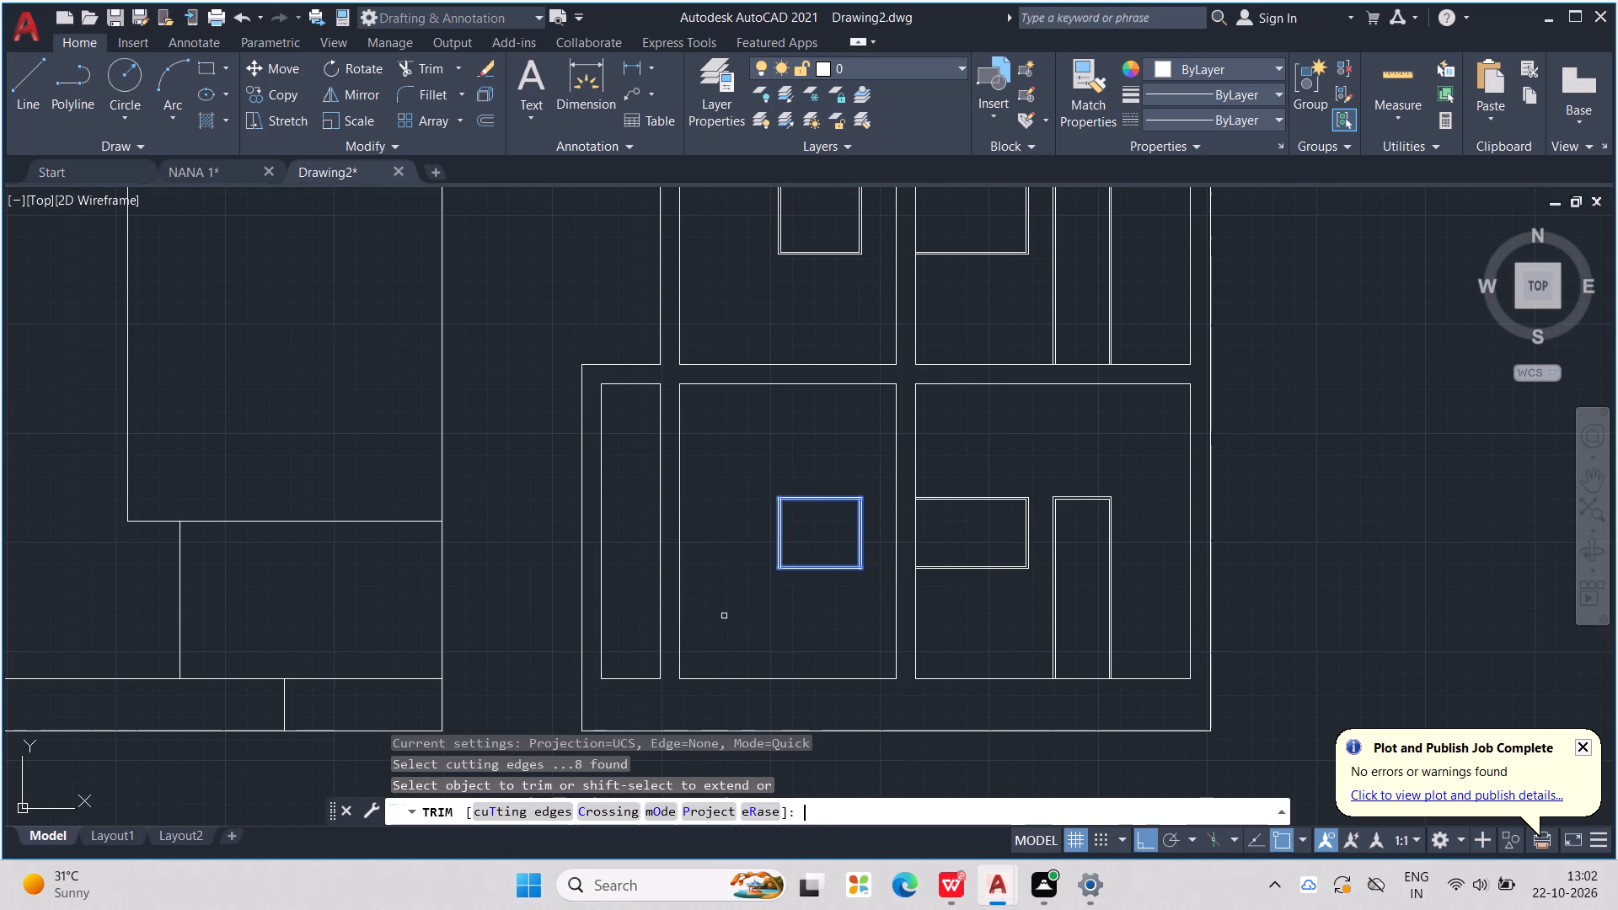
pyautogui.scroll(2, 723, 609)
pyautogui.scroll(1, 881, 501)
pyautogui.scroll(1, 785, 580)
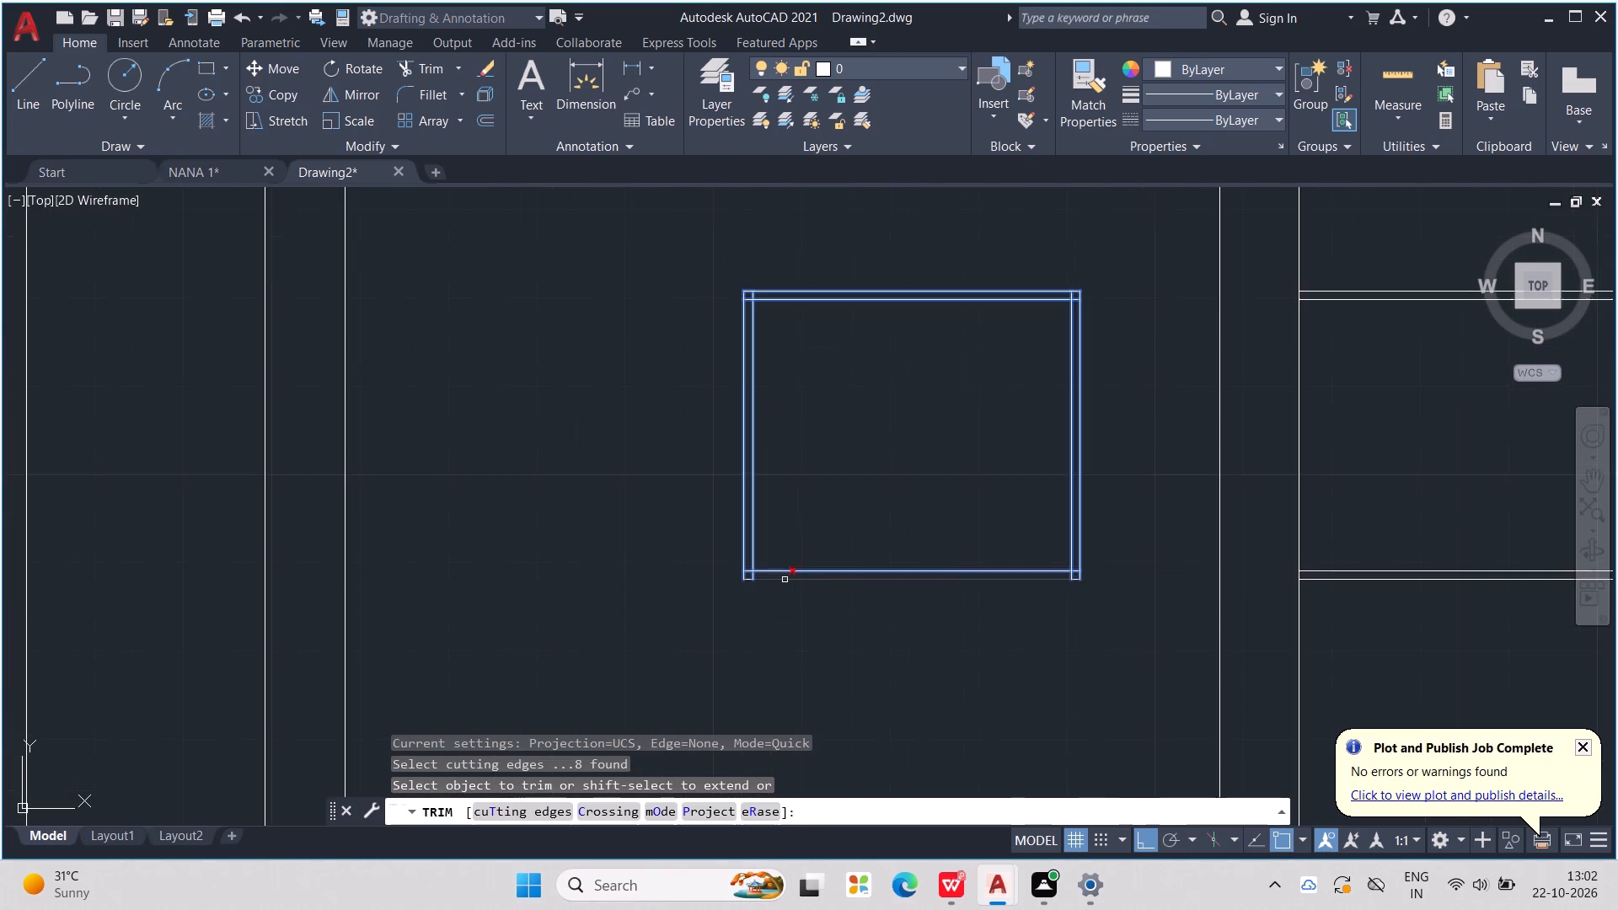
pyautogui.scroll(4, 782, 570)
pyautogui.moveTo(598, 574); pyautogui.dragTo(605, 585)
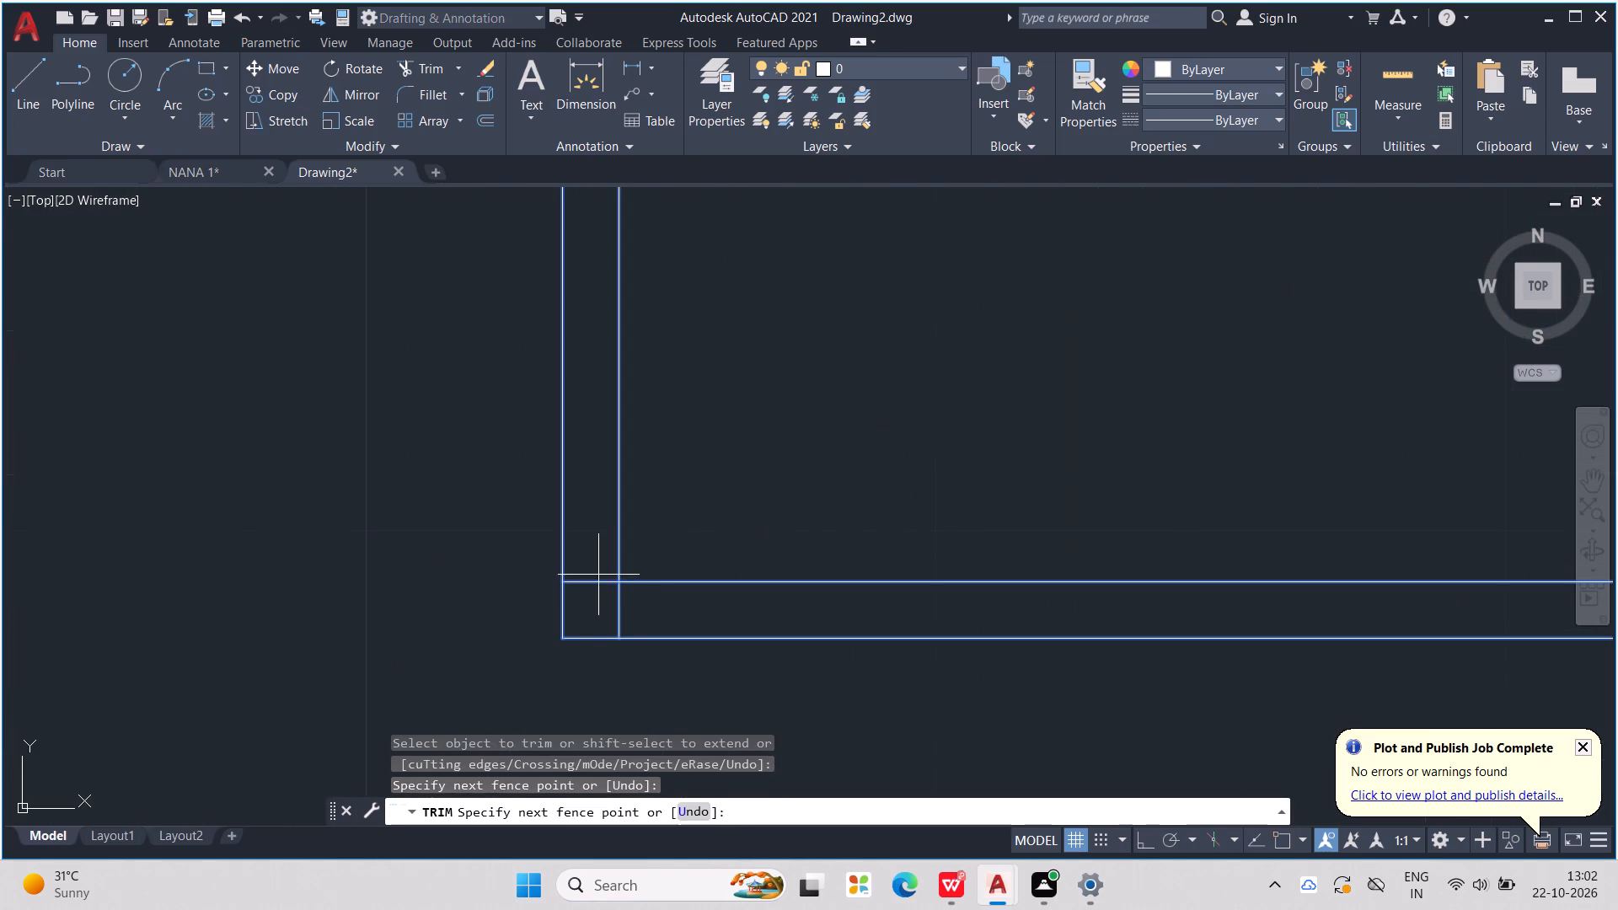
pyautogui.moveTo(605, 585); pyautogui.dragTo(642, 606)
pyautogui.scroll(-2, 649, 608)
pyautogui.moveTo(652, 627); pyautogui.dragTo(602, 881, button='middle')
pyautogui.scroll(-1, 652, 656)
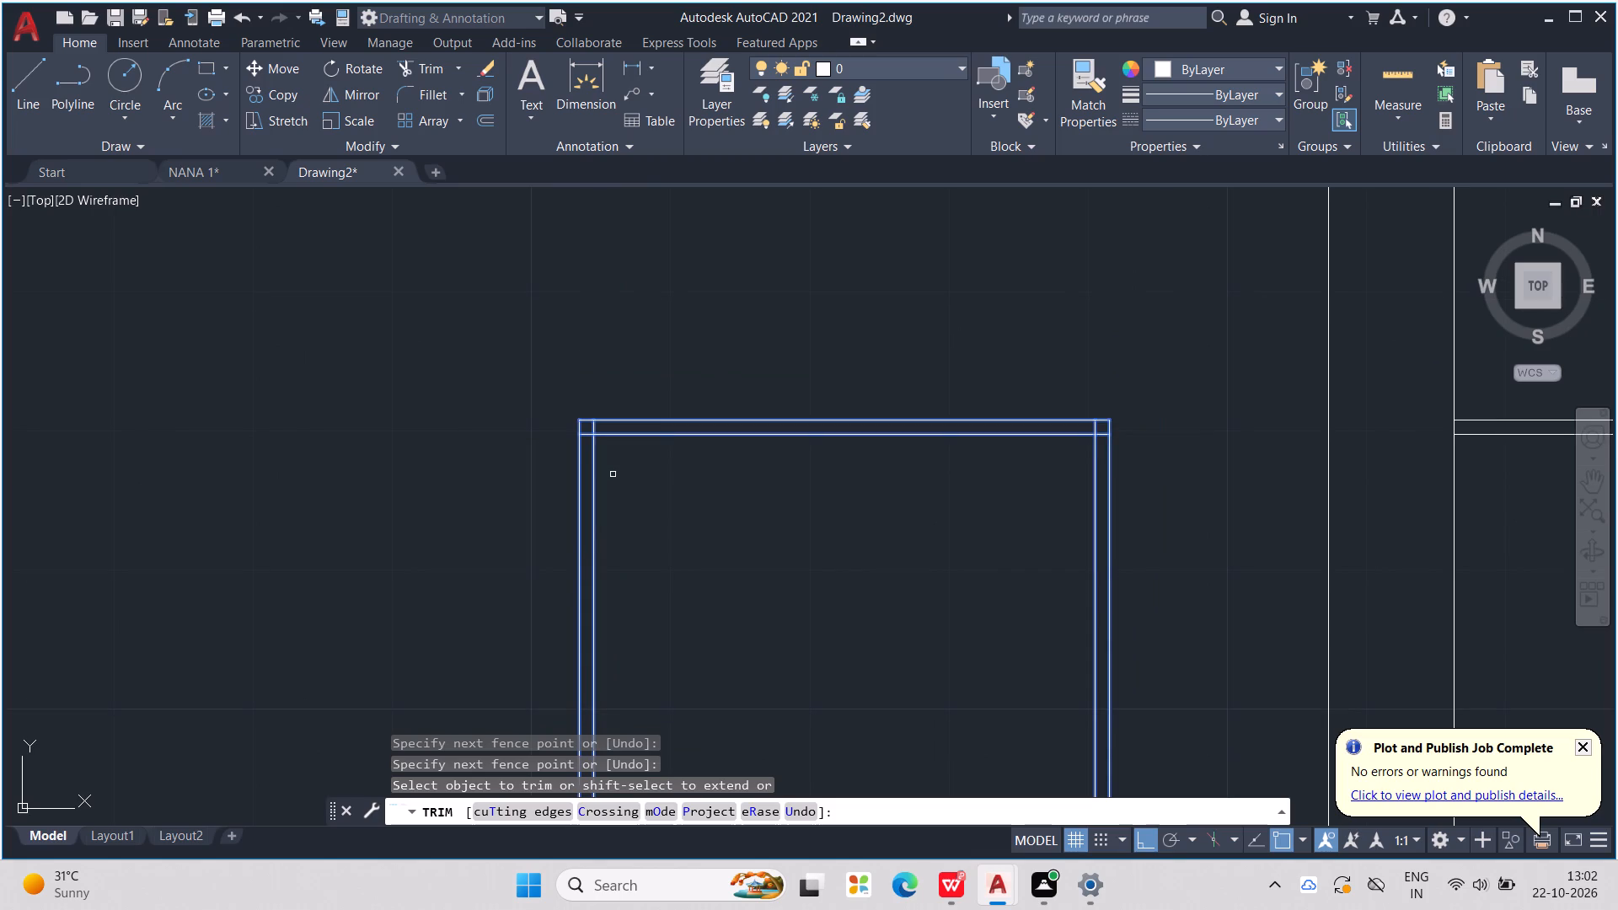
pyautogui.scroll(4, 611, 409)
pyautogui.moveTo(568, 452); pyautogui.dragTo(497, 513)
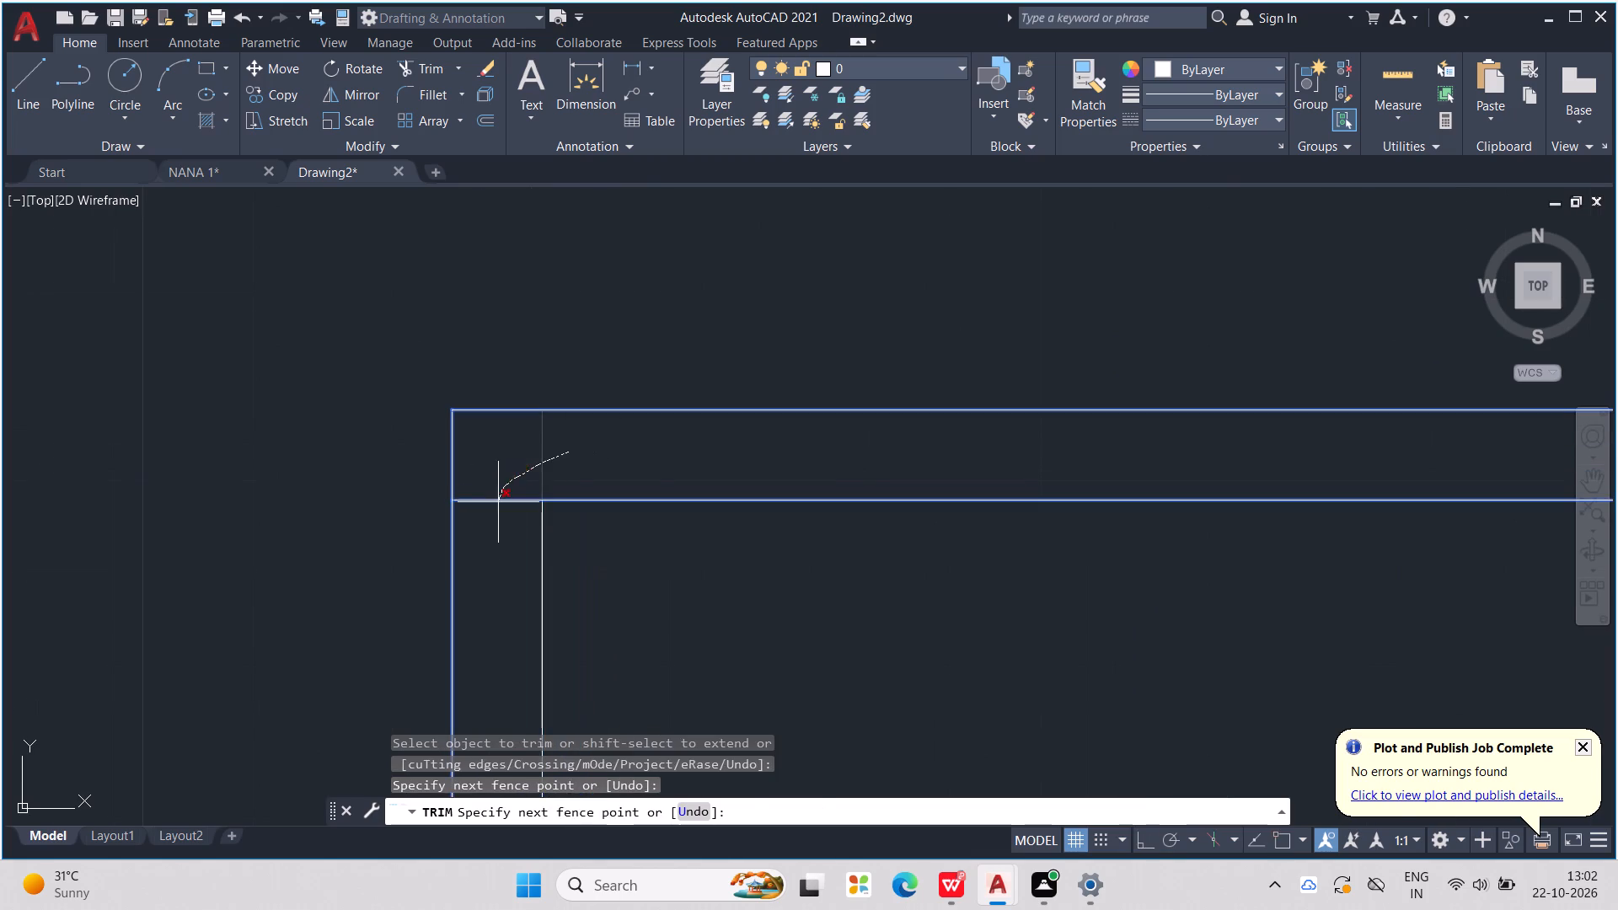
pyautogui.moveTo(497, 513); pyautogui.dragTo(497, 517)
# Trim the overlapping frame line ends at the two east corners of the lower west room's opening.
pyautogui.scroll(-5, 500, 511)
pyautogui.scroll(2, 832, 498)
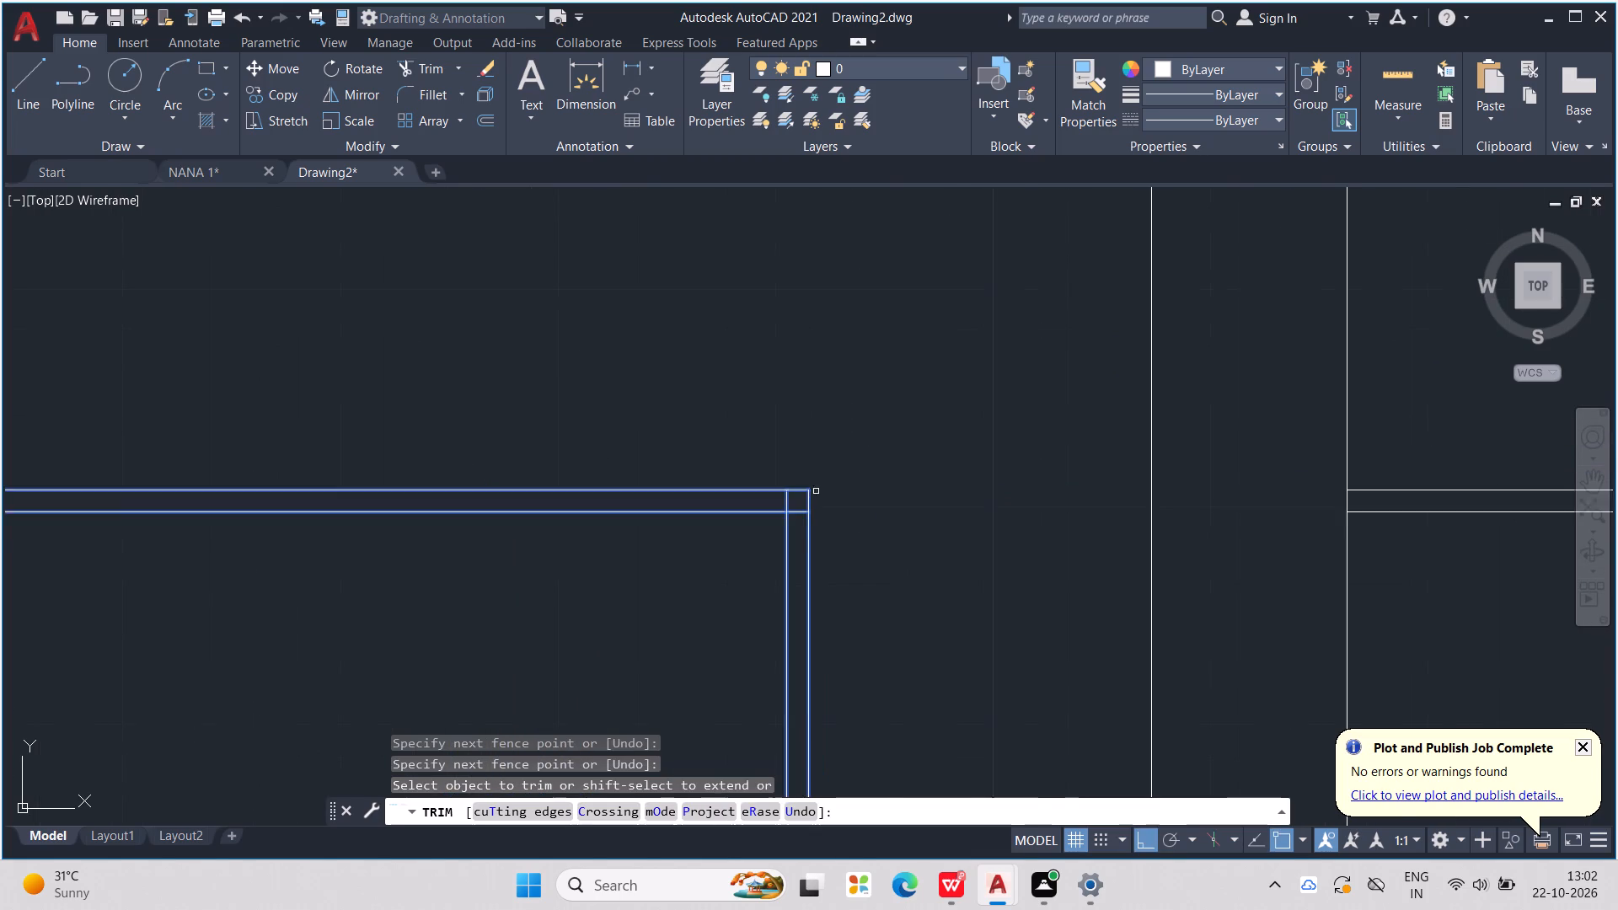
pyautogui.scroll(4, 815, 491)
pyautogui.moveTo(703, 469); pyautogui.dragTo(812, 558)
pyautogui.scroll(-4, 813, 550)
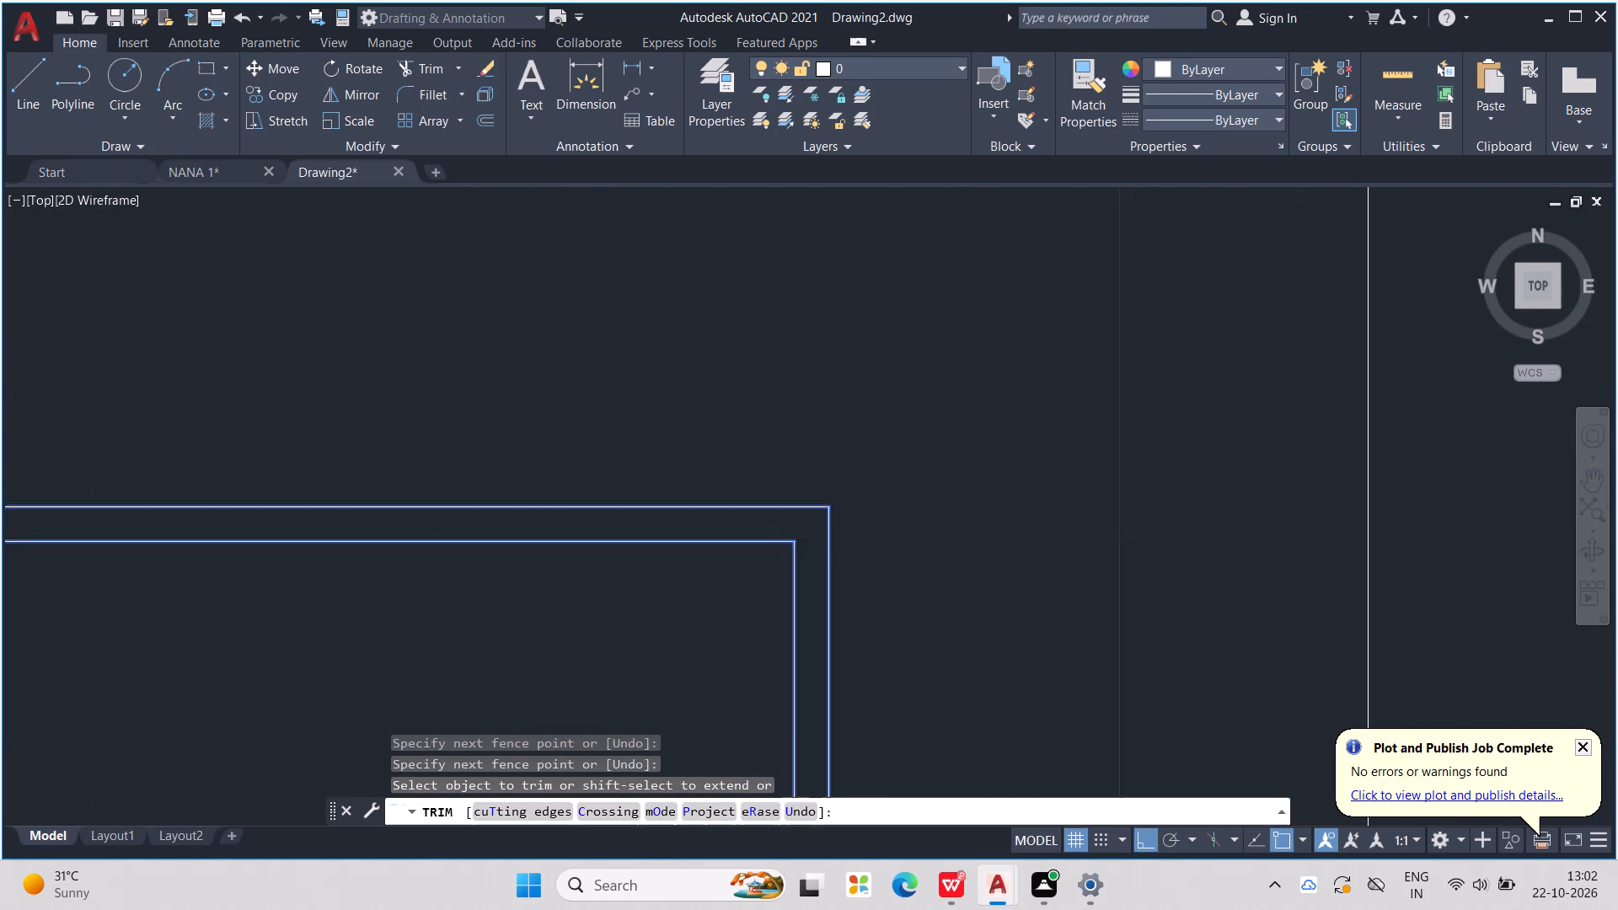
pyautogui.scroll(-2, 813, 542)
pyautogui.moveTo(896, 611); pyautogui.dragTo(949, 346, button='middle')
pyautogui.scroll(1, 865, 574)
pyautogui.scroll(3, 860, 484)
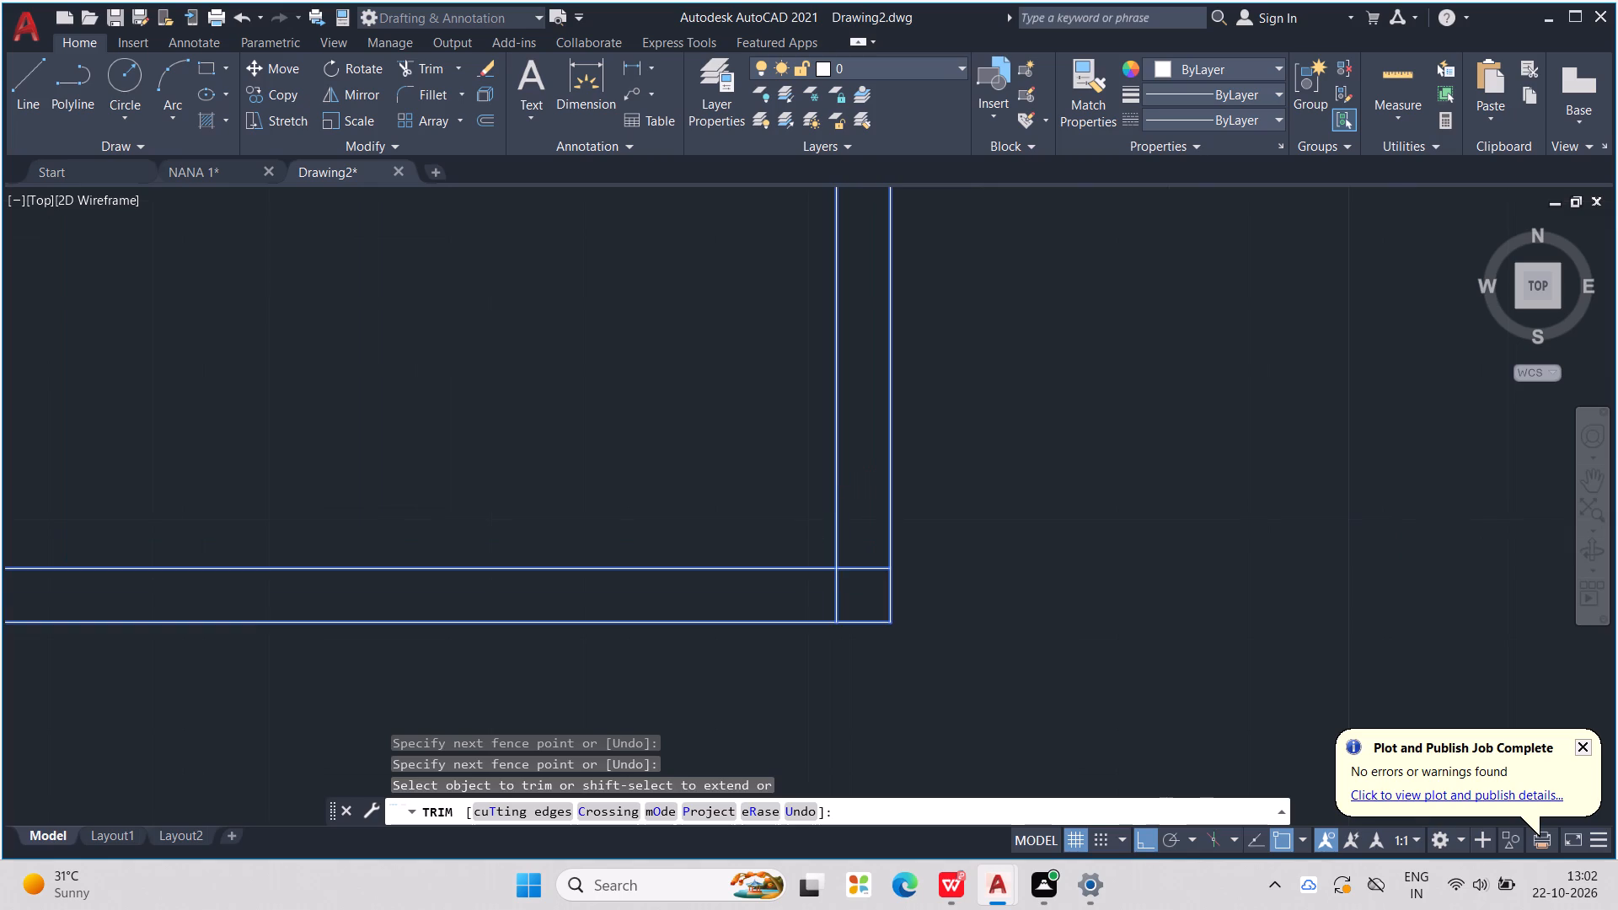
pyautogui.moveTo(868, 530); pyautogui.dragTo(817, 602)
pyautogui.scroll(-6, 818, 592)
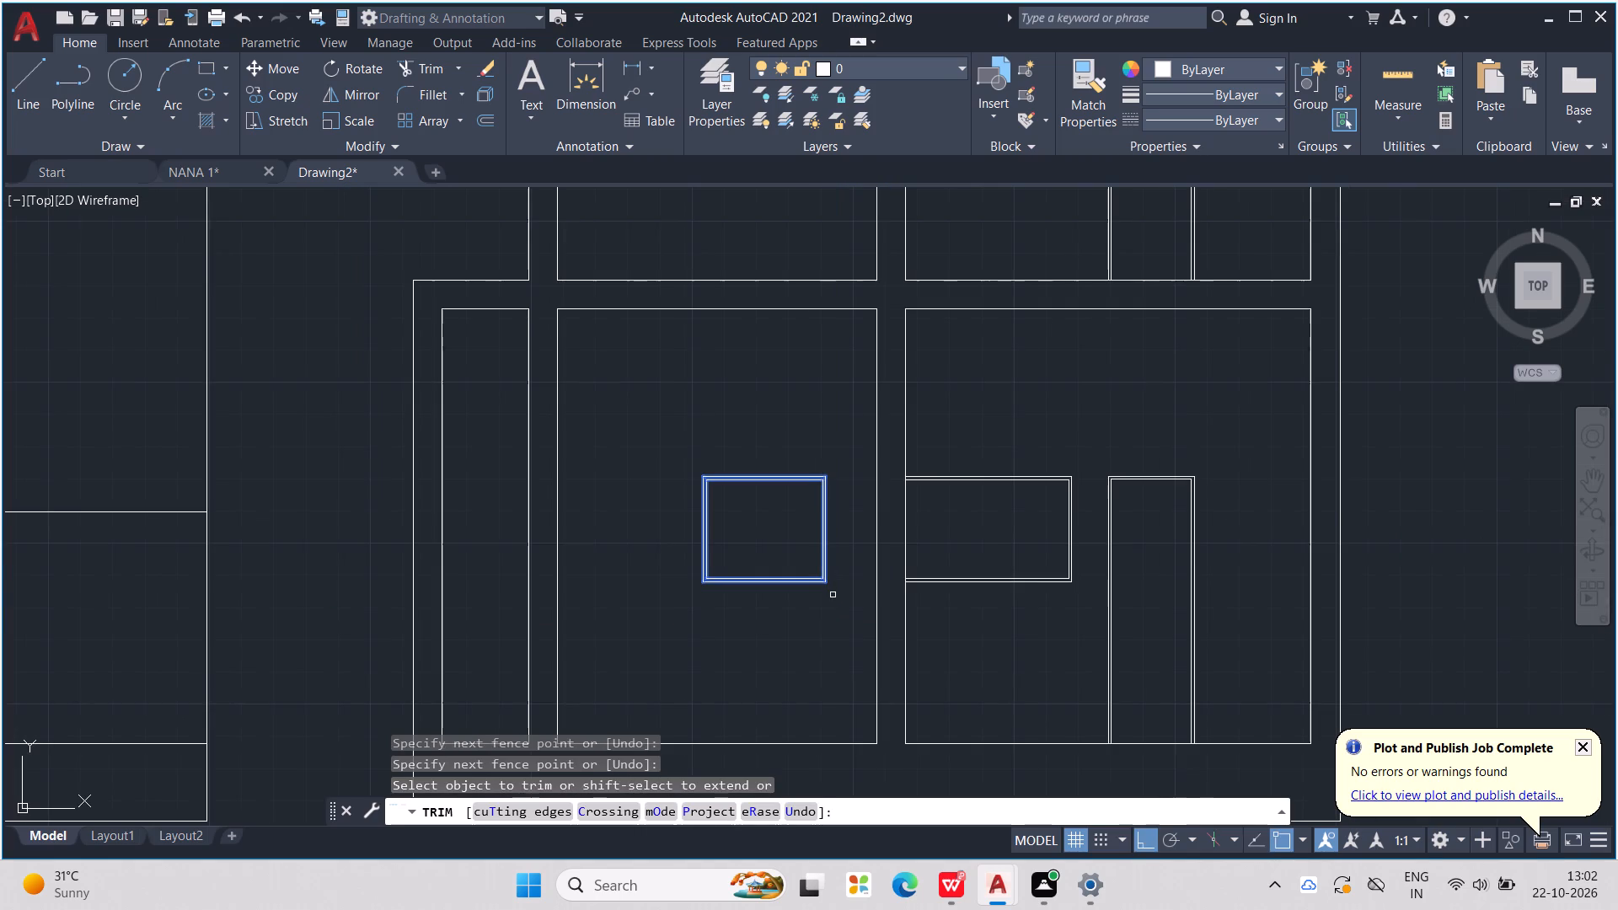
pyautogui.press('Escape')
pyautogui.scroll(-3, 834, 610)
pyautogui.press('Escape')
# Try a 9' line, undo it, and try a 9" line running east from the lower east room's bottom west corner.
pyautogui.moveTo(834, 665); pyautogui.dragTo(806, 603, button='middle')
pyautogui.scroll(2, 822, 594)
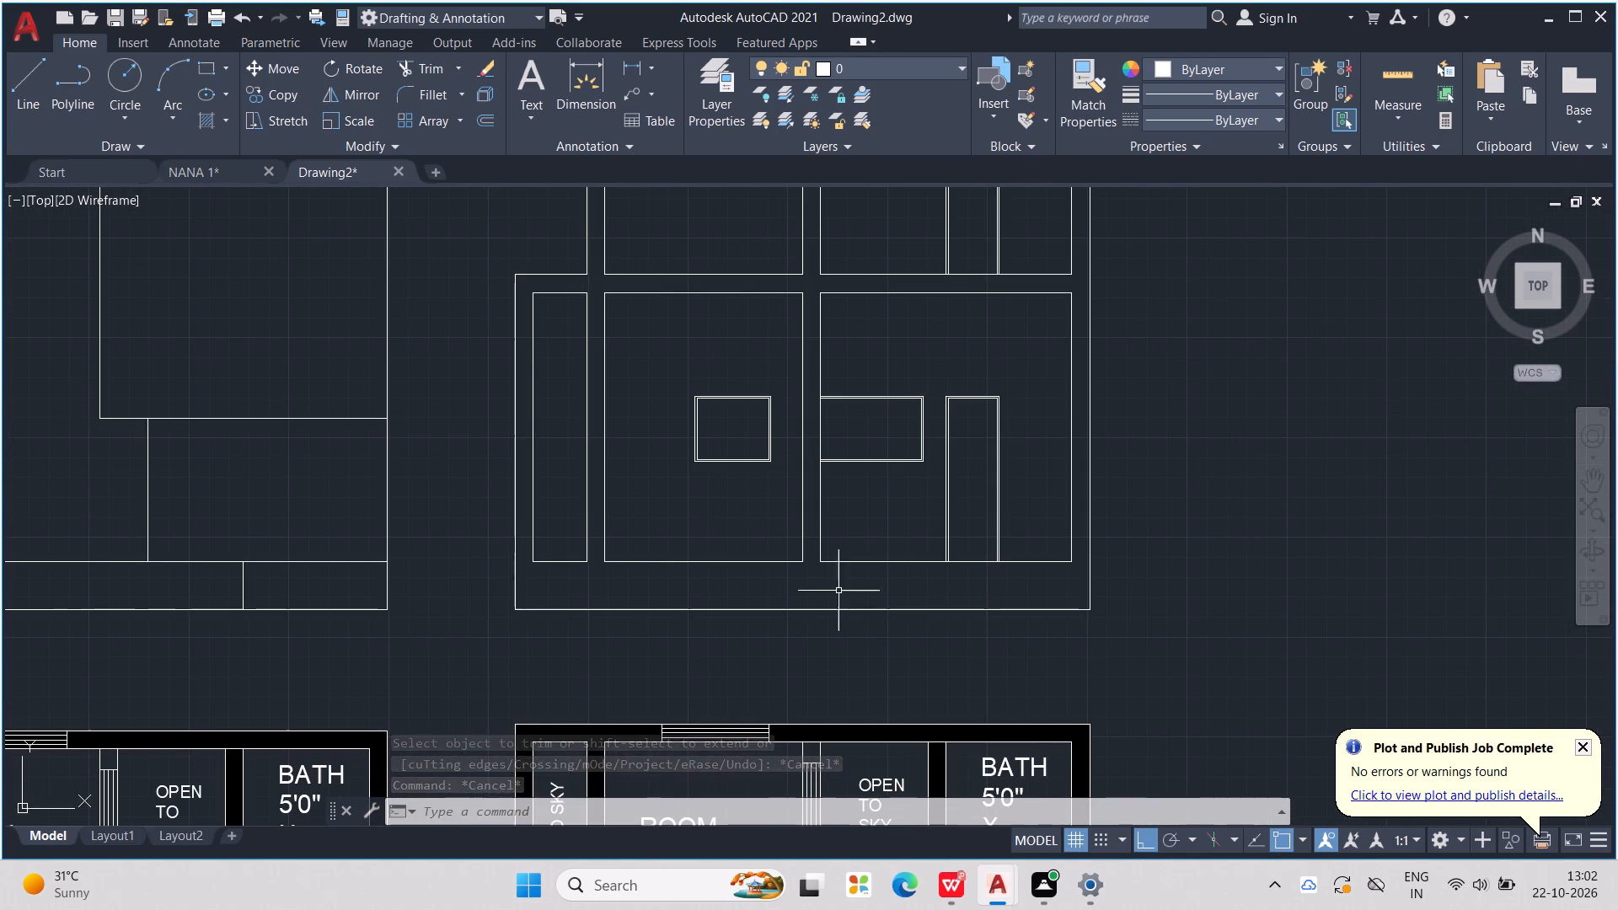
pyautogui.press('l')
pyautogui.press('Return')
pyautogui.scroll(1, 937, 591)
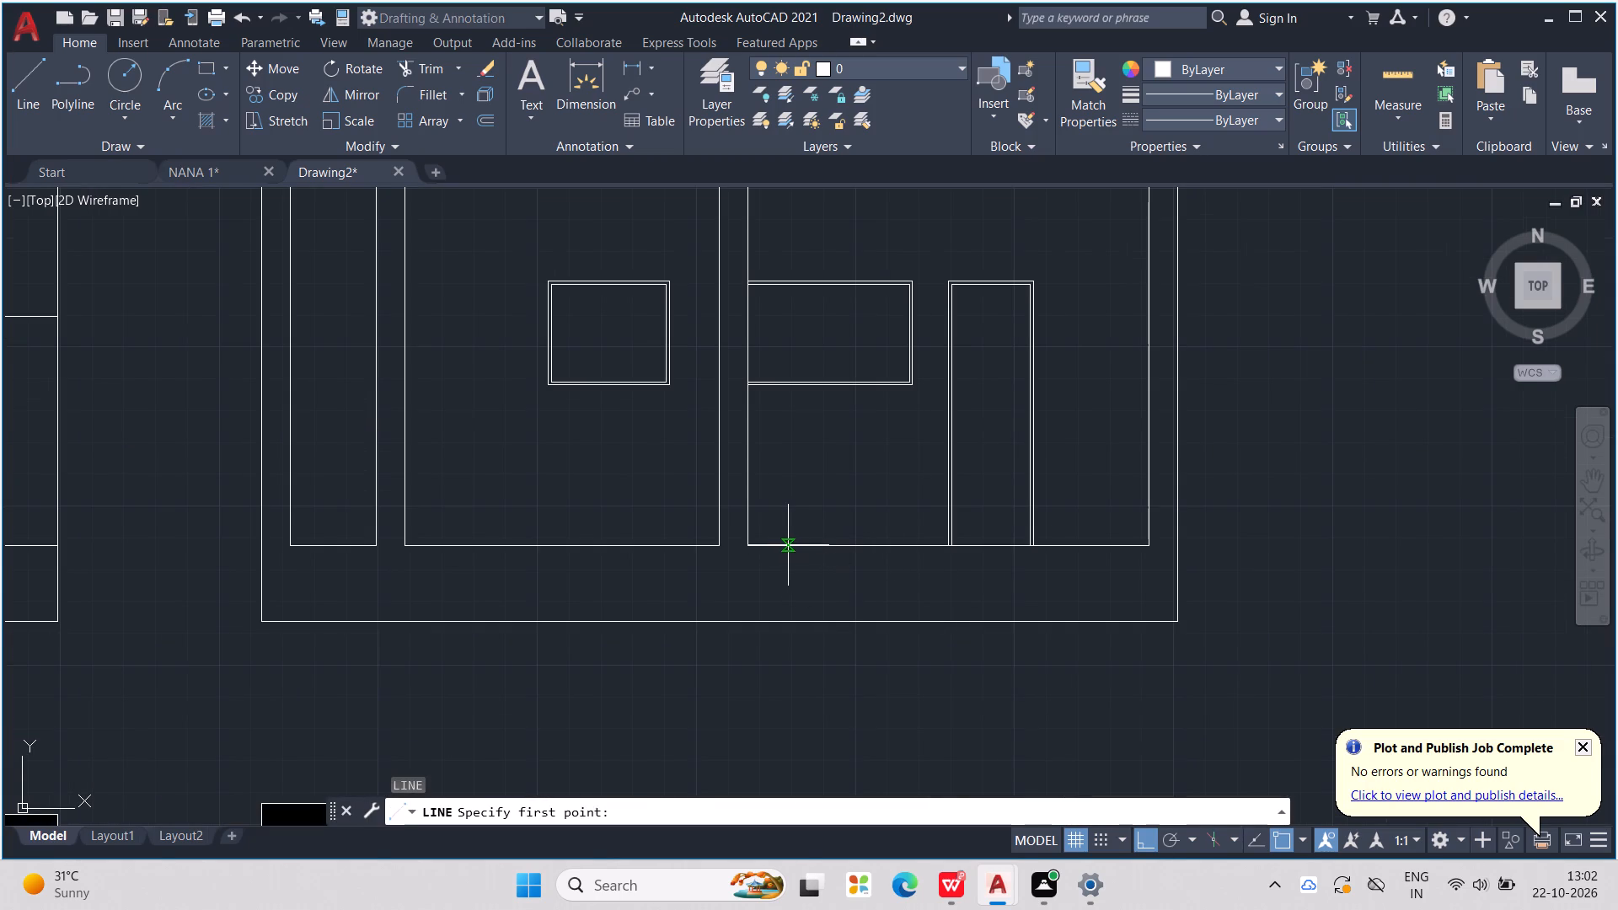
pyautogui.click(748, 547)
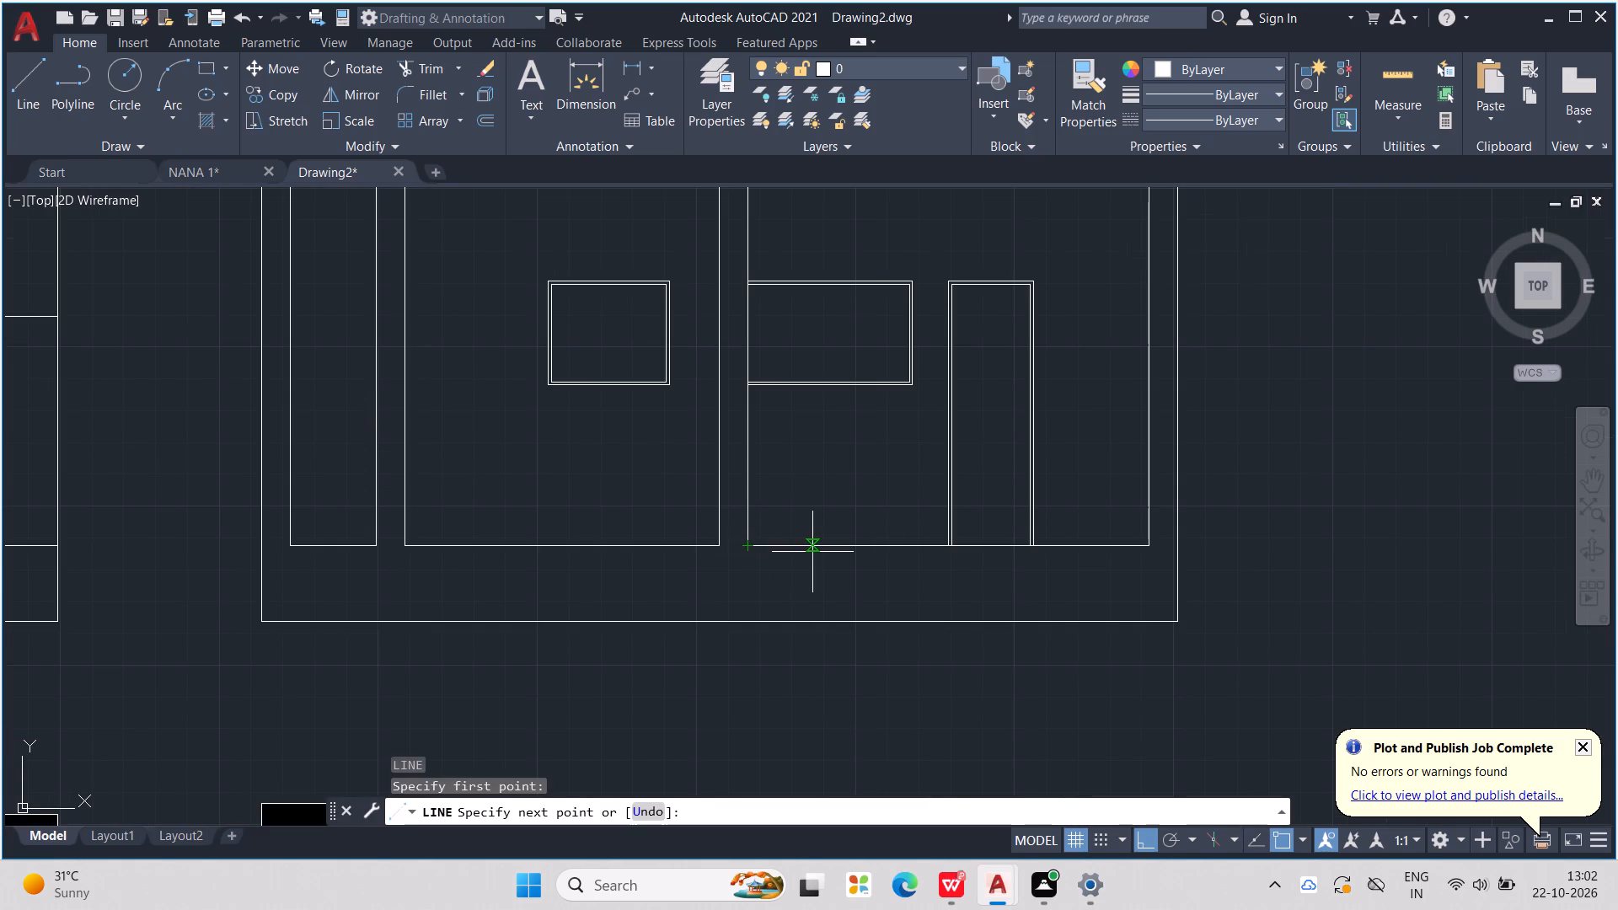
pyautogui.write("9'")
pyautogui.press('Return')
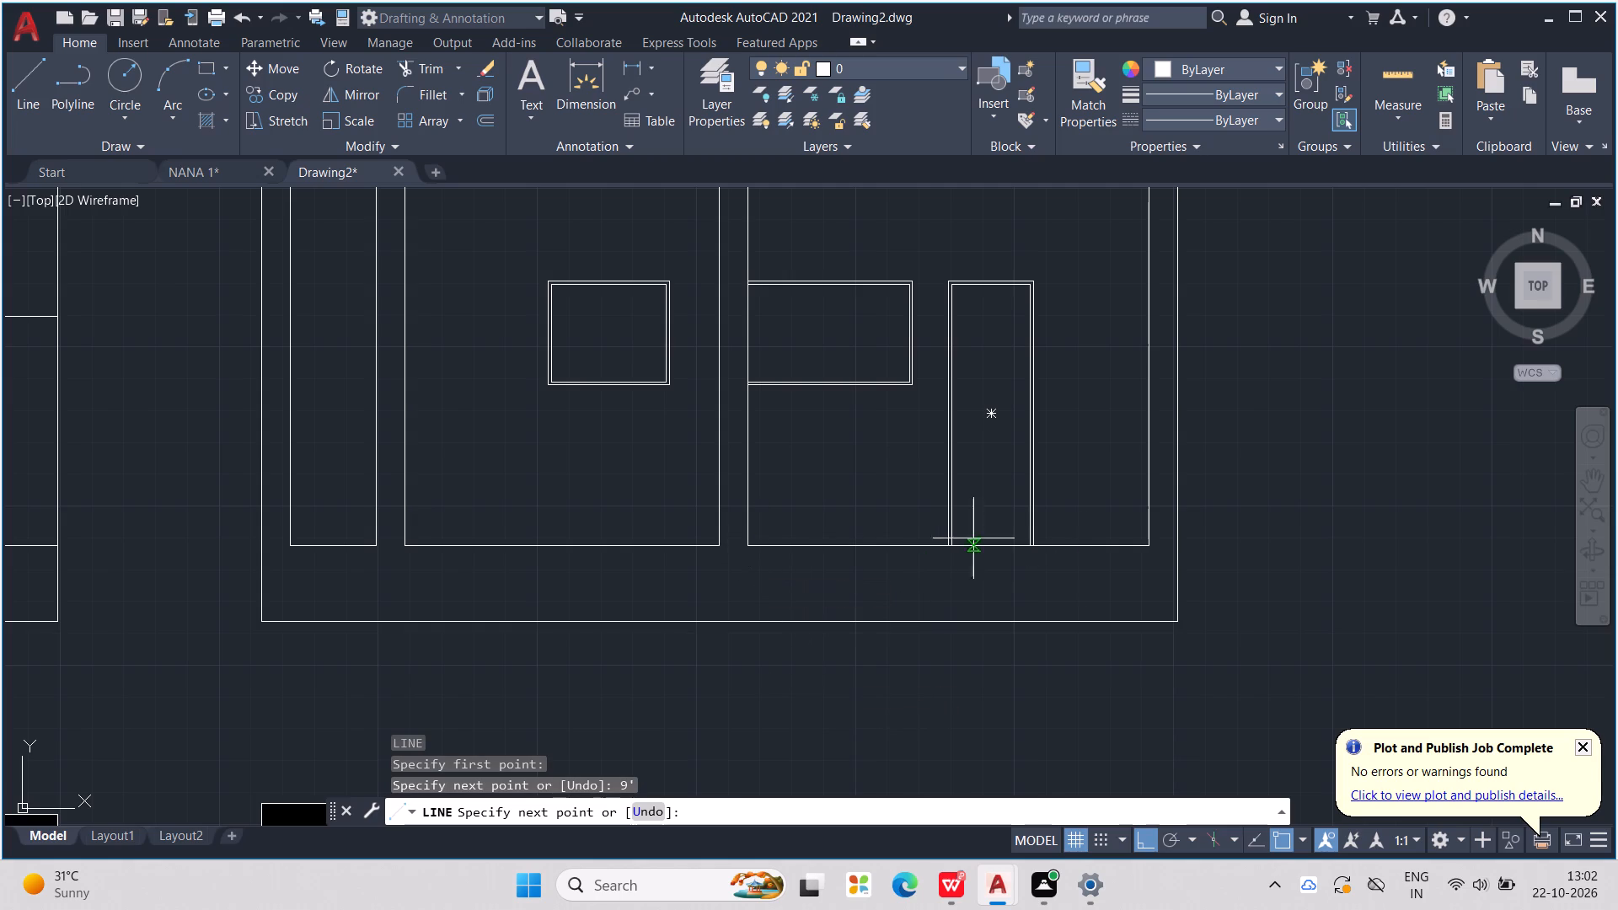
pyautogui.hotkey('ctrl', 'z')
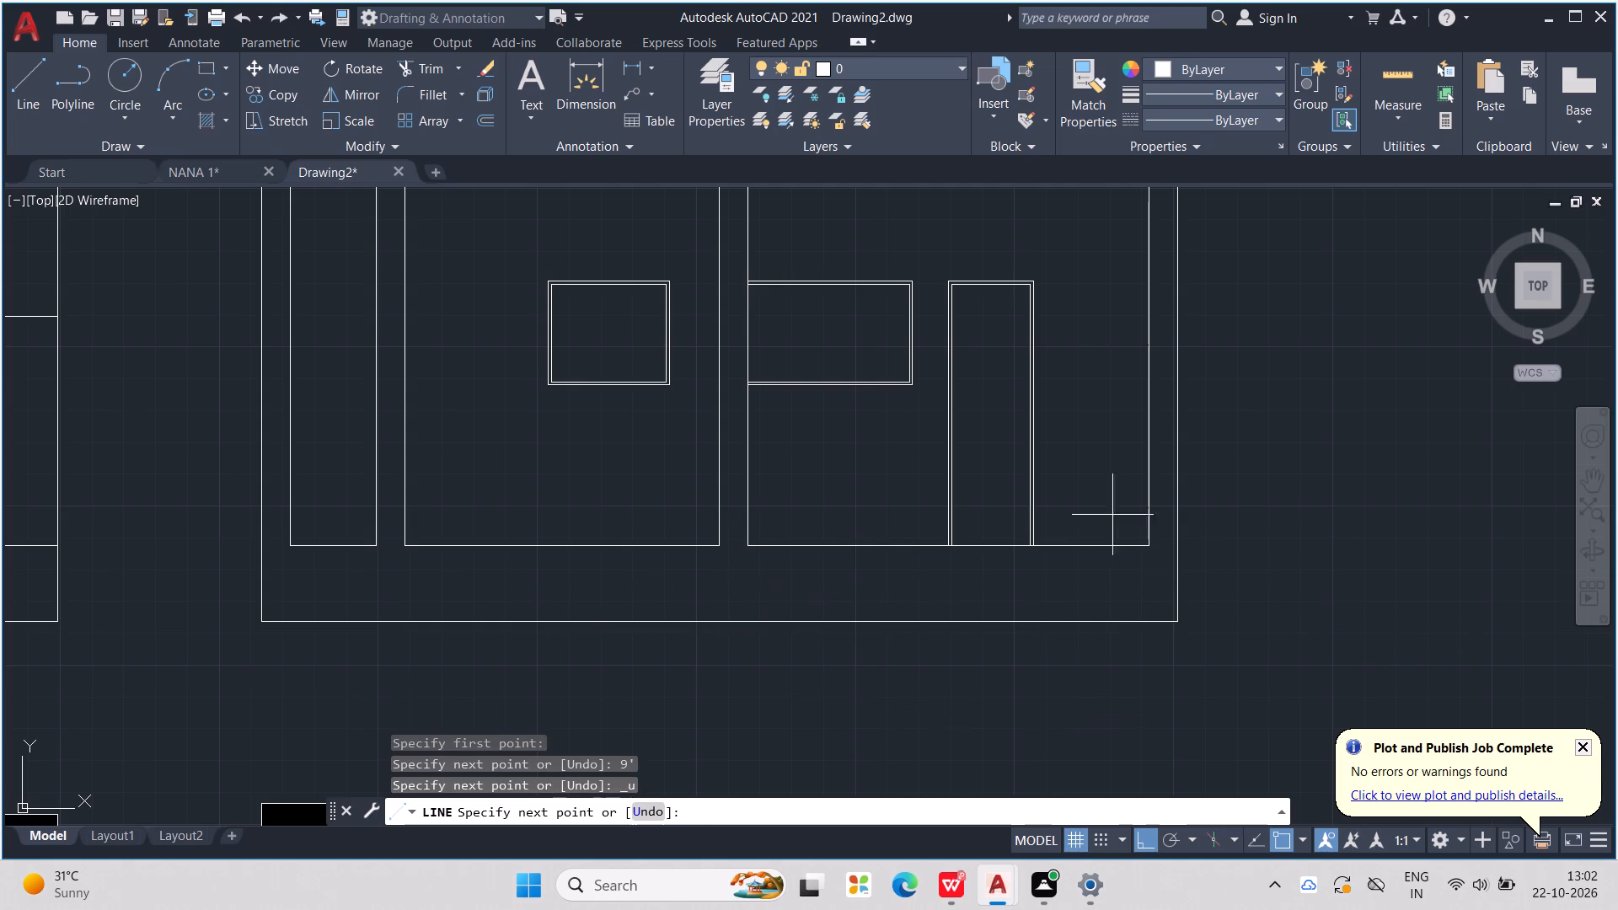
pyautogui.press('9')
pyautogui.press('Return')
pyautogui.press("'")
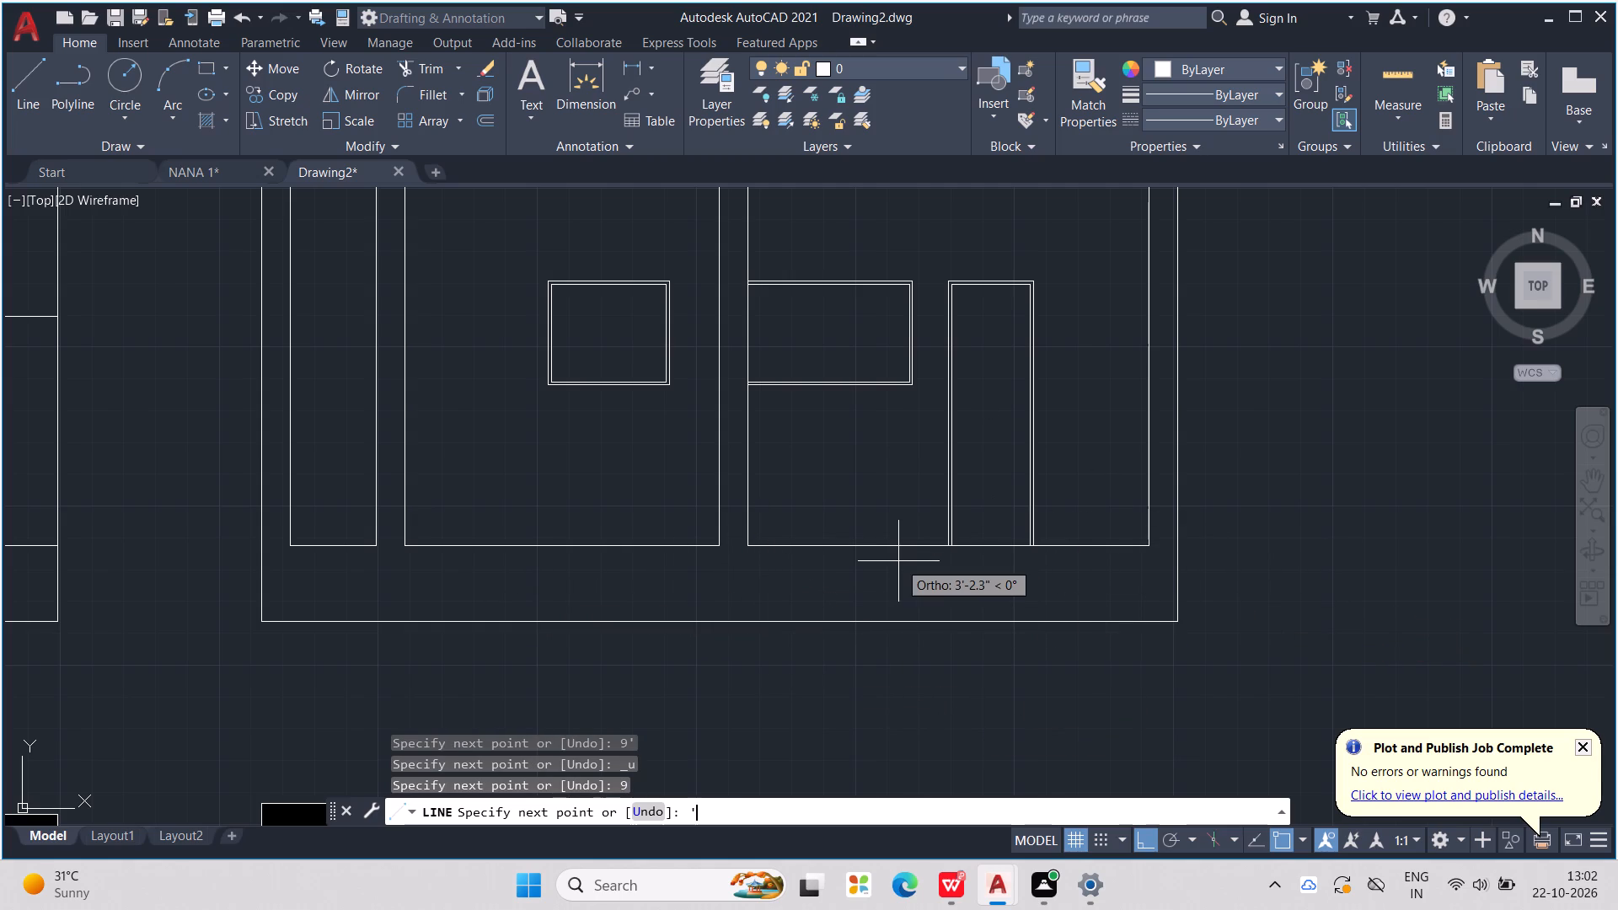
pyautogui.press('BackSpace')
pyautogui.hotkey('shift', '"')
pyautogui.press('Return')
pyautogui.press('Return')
# Draw a line 6" east from the lower east room's bottom west corner, continuing straight down to the section's base line.
pyautogui.press('Return')
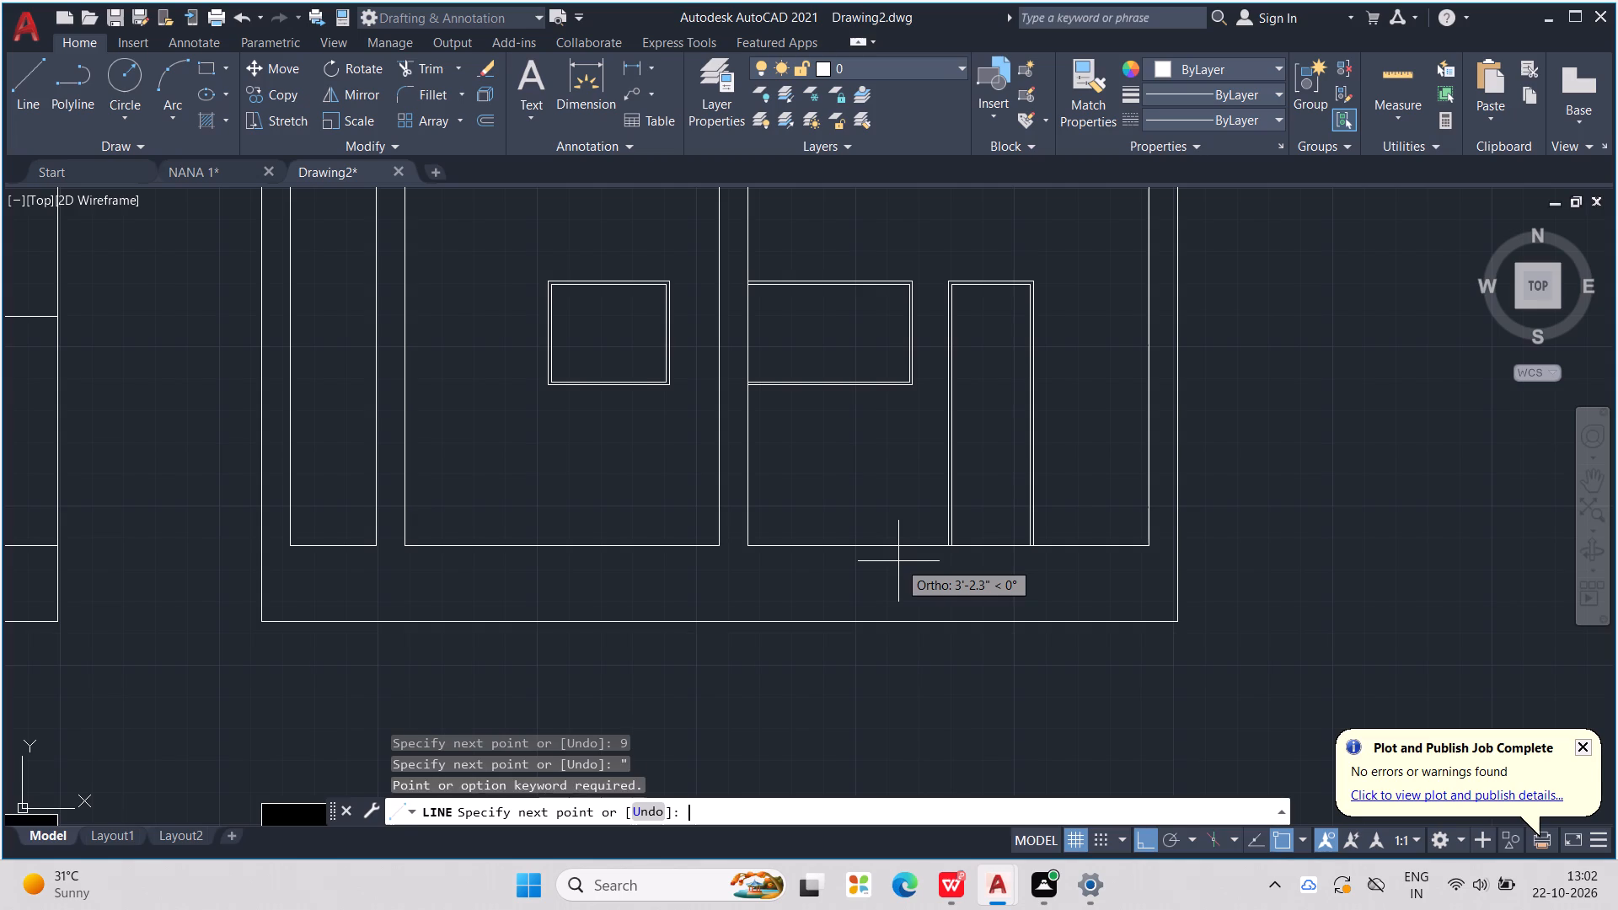
pyautogui.press('BackSpace')
pyautogui.press('BackSpace')
pyautogui.press('BackSpace')
pyautogui.press('BackSpace')
pyautogui.press('l')
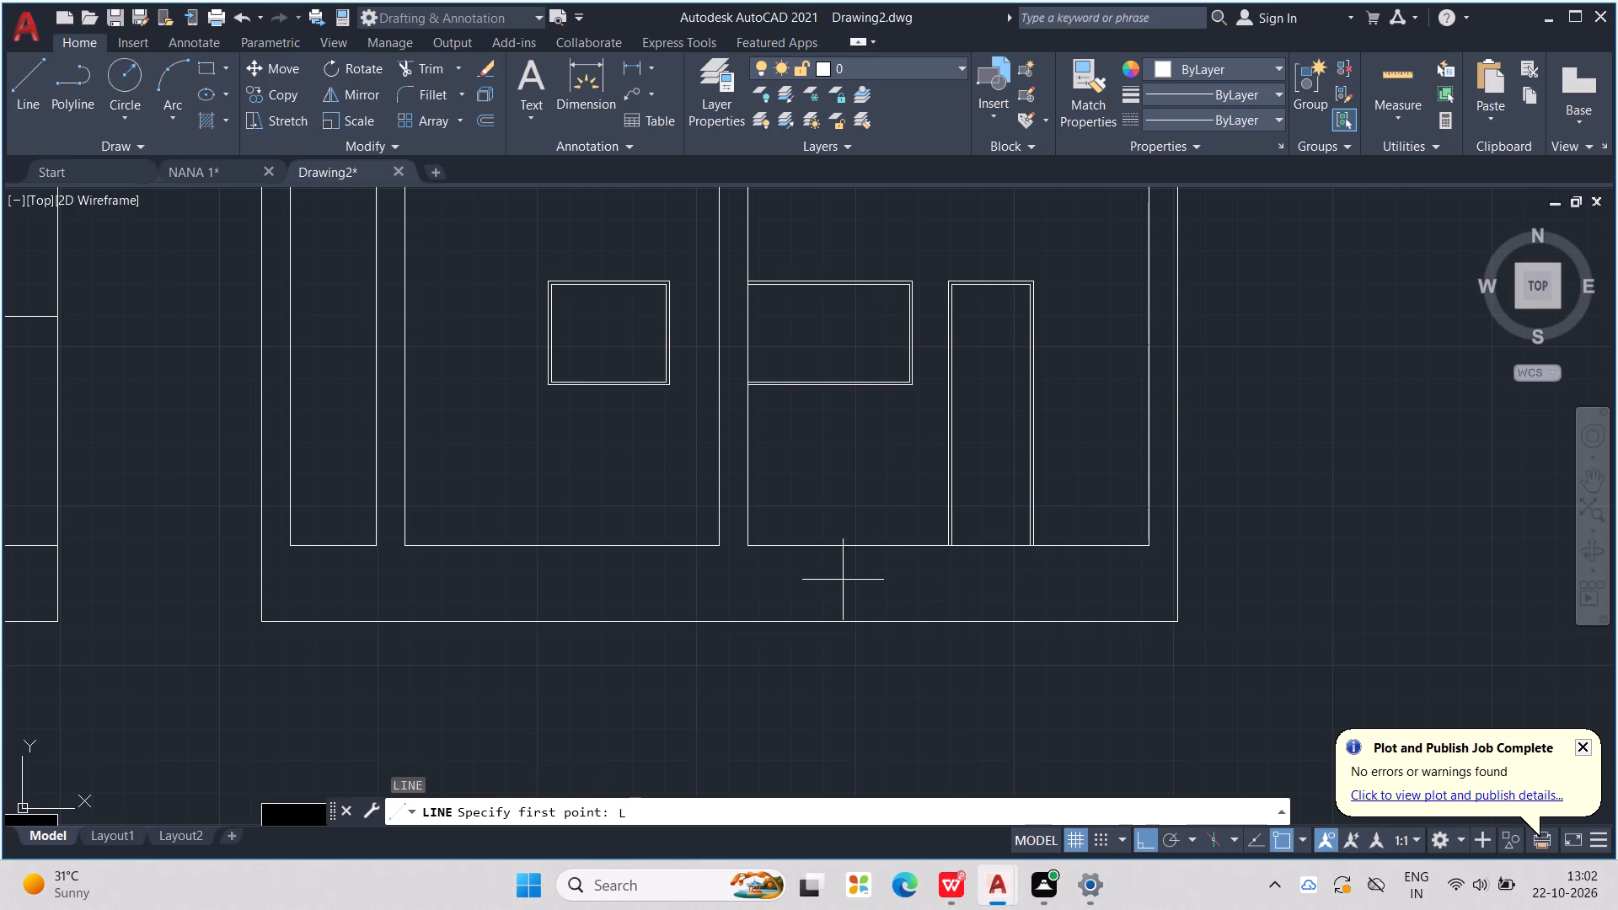
pyautogui.press('Return')
pyautogui.click(748, 546)
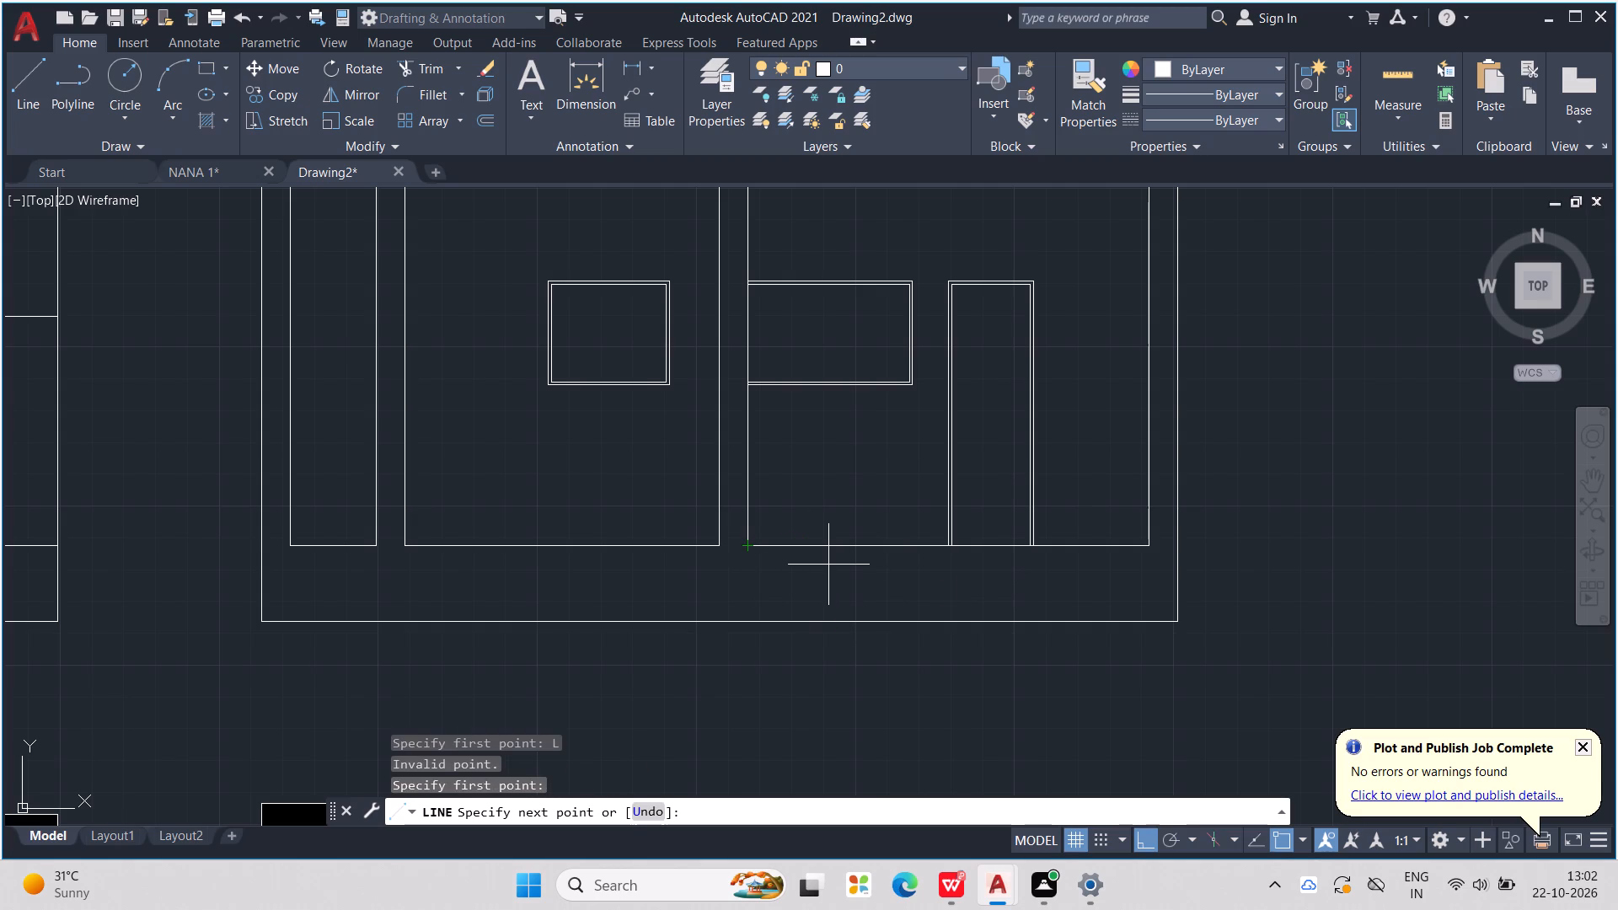
pyautogui.write('6"')
pyautogui.press('Return')
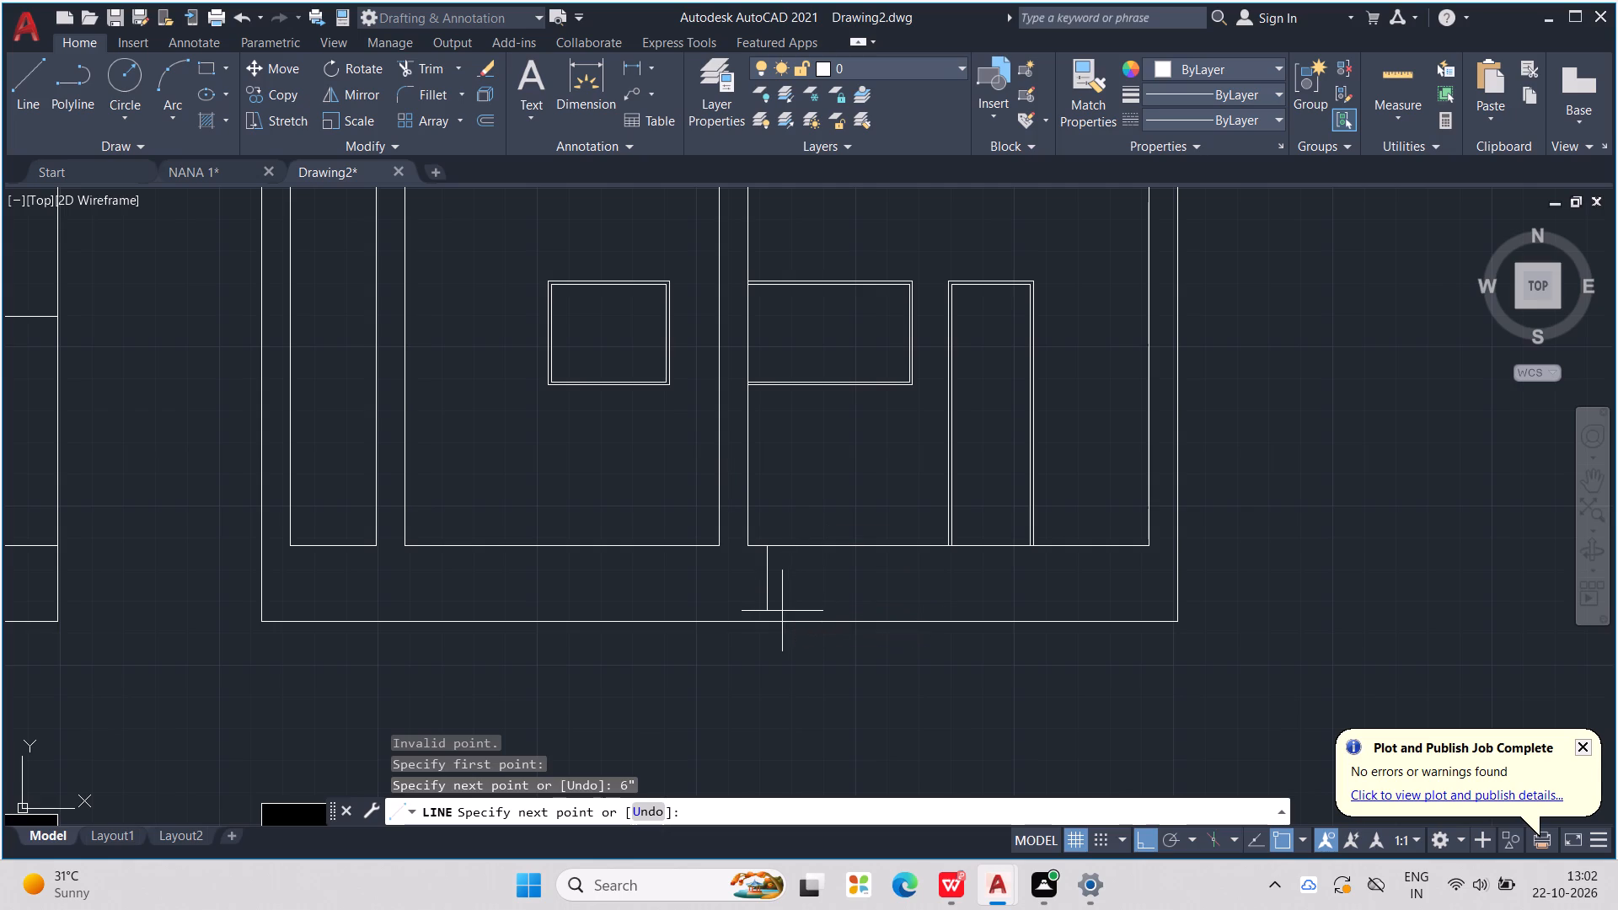
pyautogui.scroll(2, 768, 624)
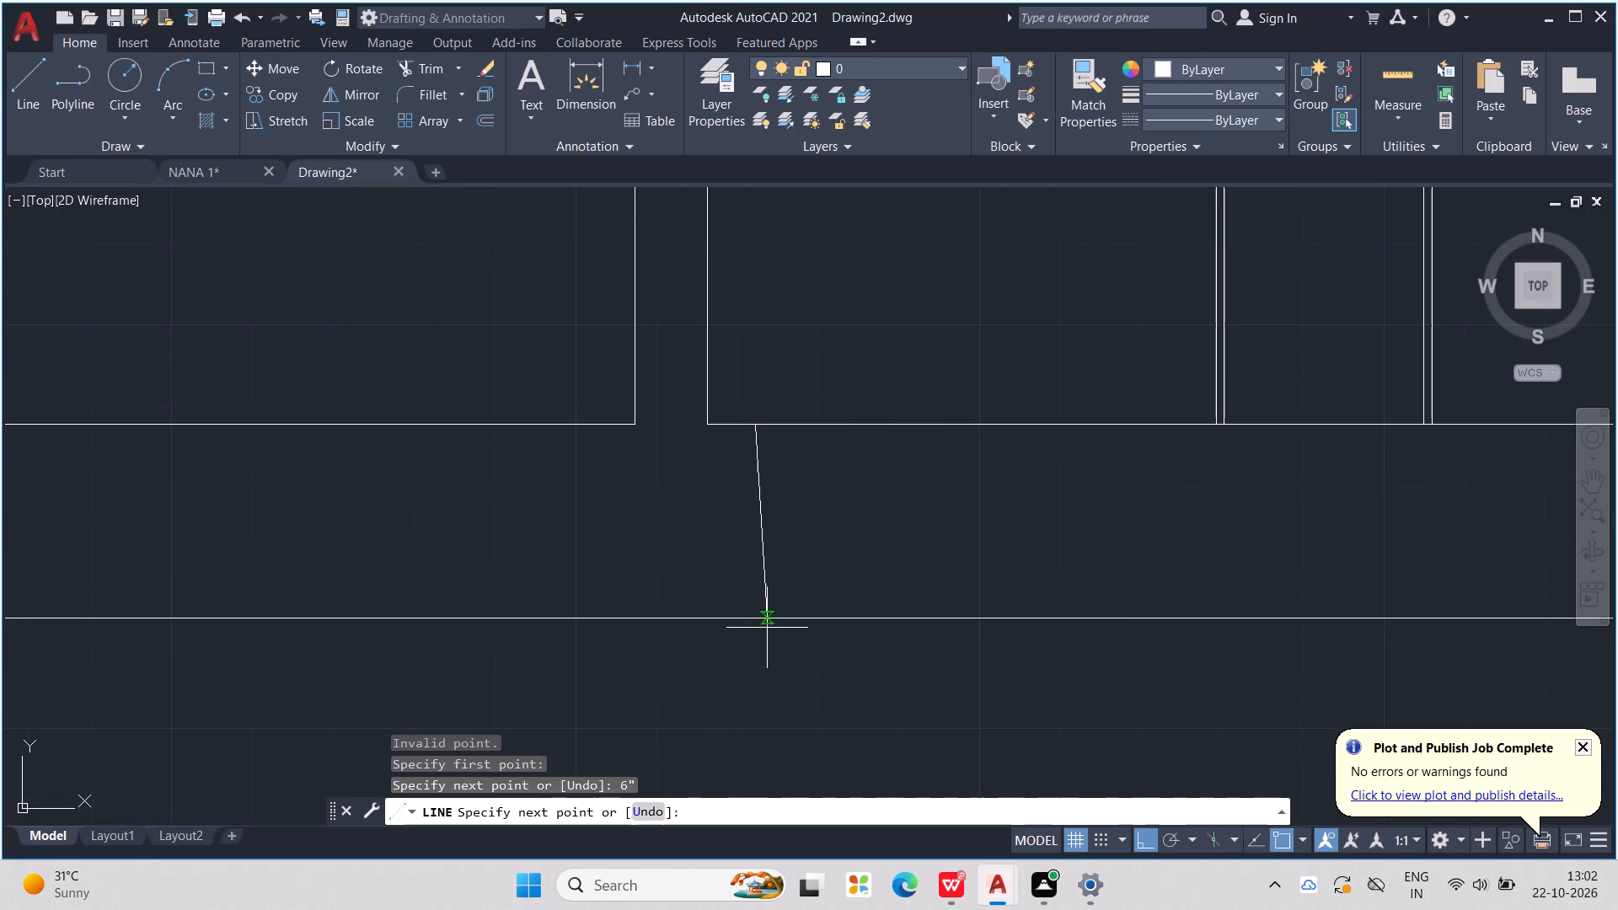
pyautogui.click(764, 620)
pyautogui.press('Escape')
pyautogui.press('Escape')
pyautogui.press('Escape')
pyautogui.press('Escape')
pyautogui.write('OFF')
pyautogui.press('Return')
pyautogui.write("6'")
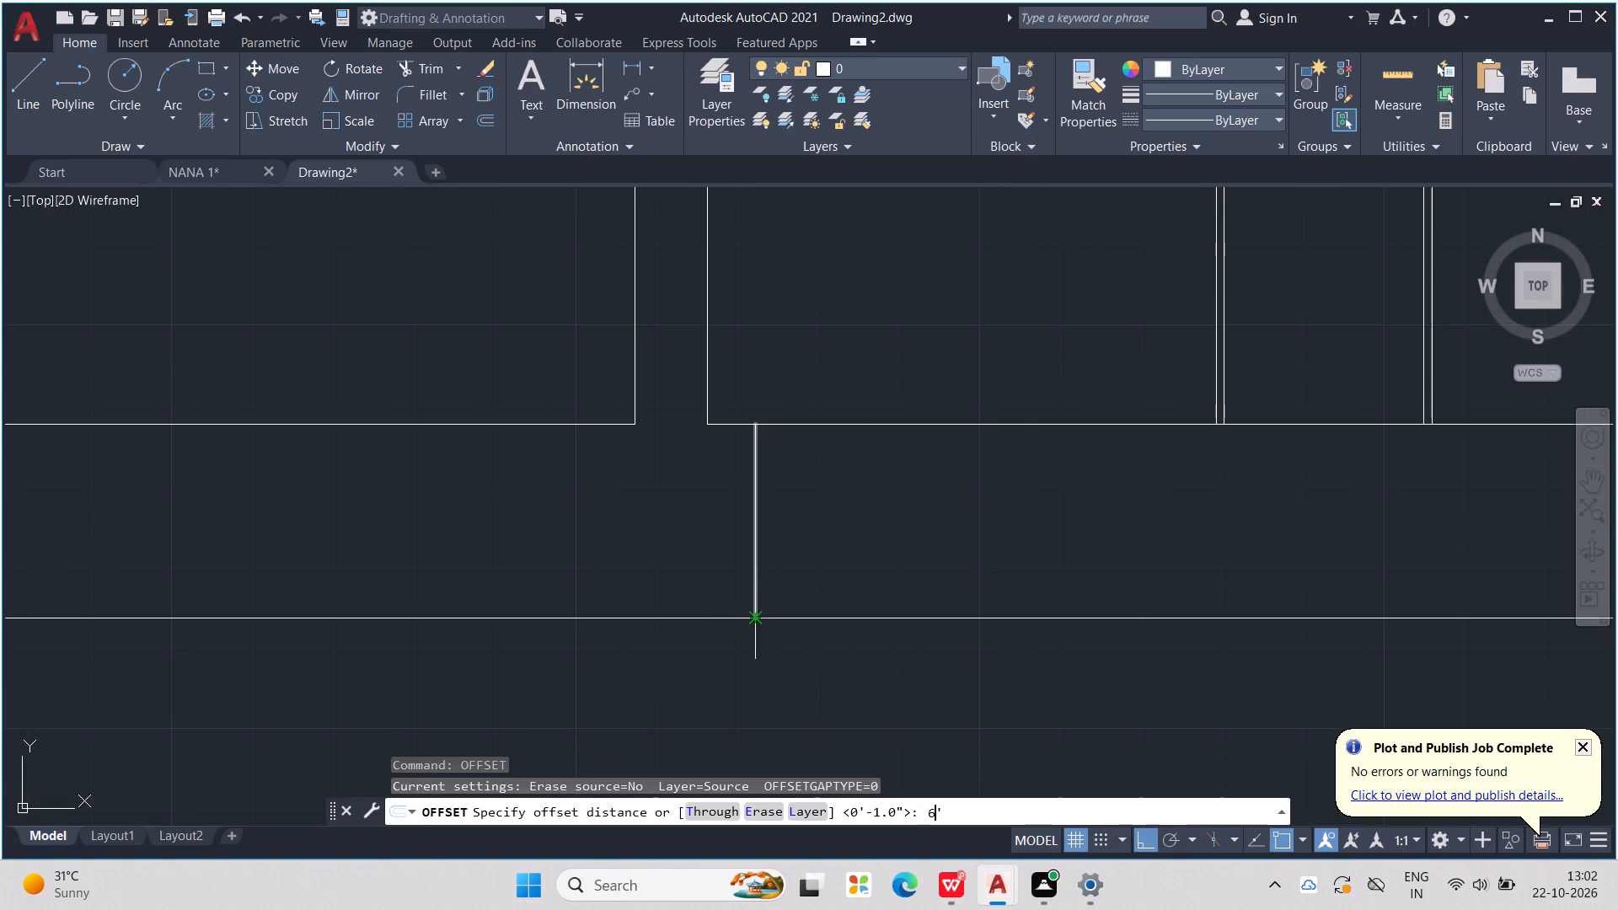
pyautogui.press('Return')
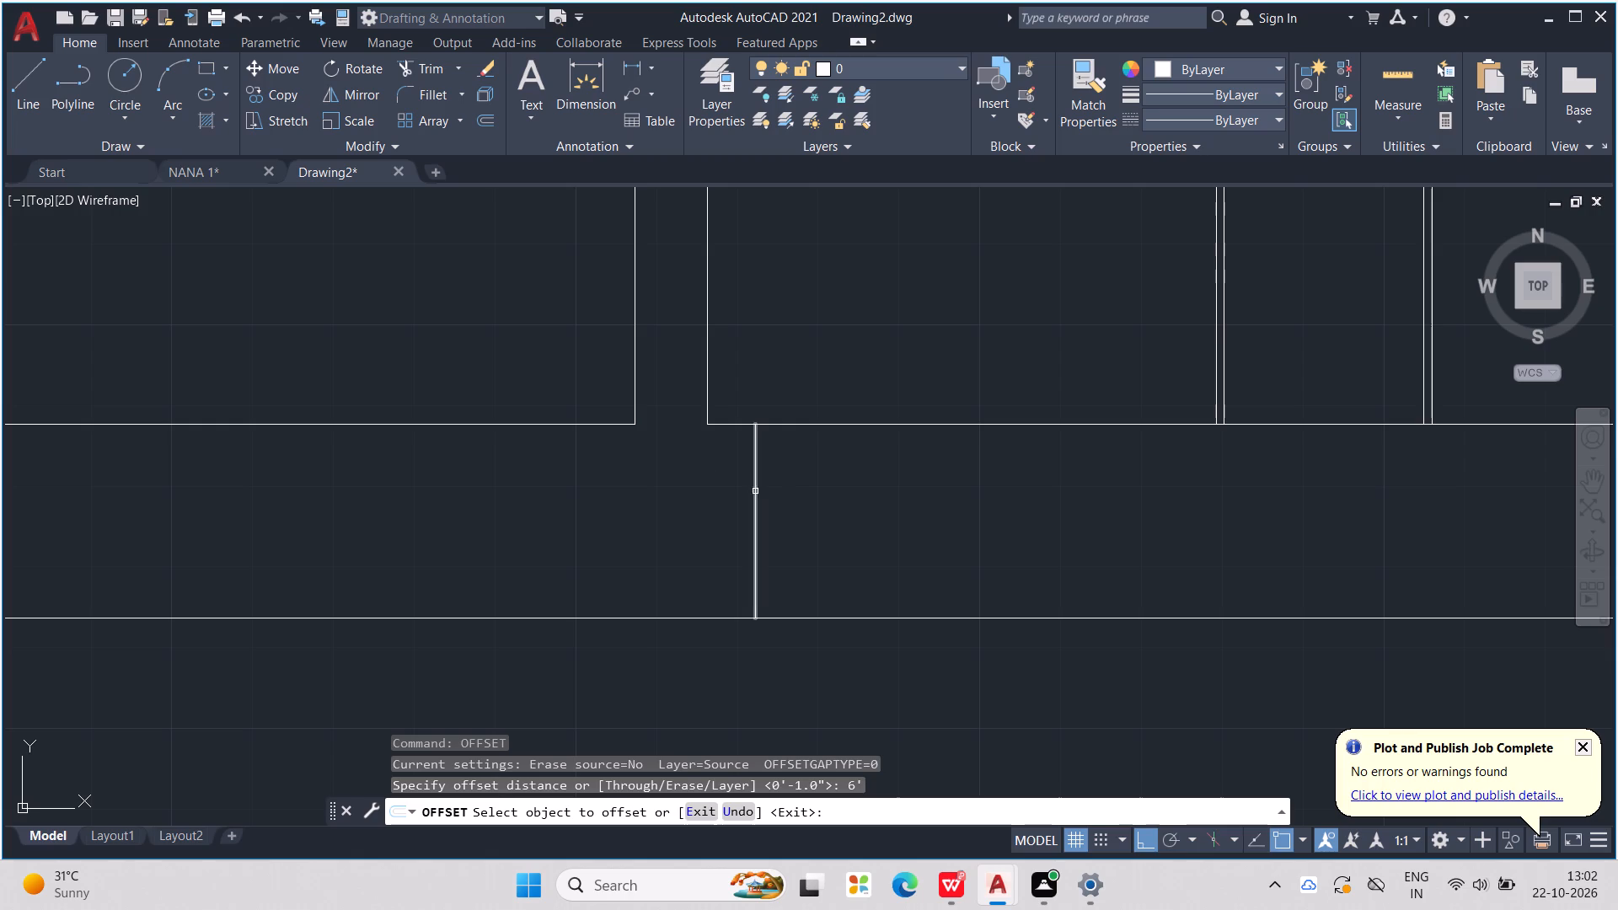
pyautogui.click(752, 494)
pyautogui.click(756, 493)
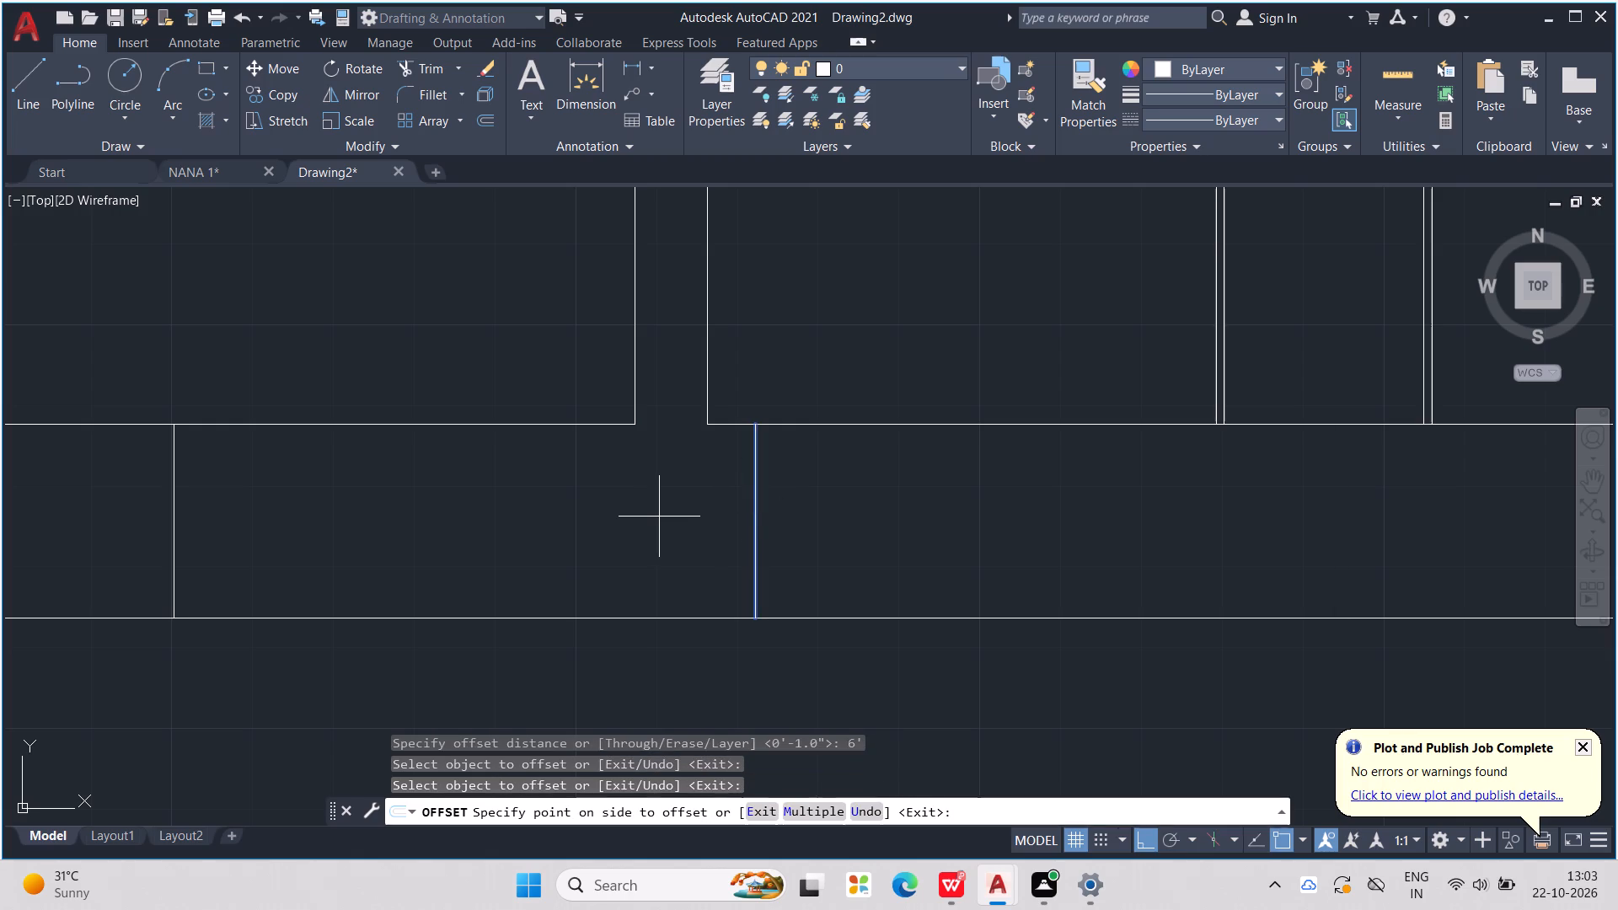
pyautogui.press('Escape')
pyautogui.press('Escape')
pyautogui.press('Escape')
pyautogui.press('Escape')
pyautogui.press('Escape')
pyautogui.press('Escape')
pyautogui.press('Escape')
# Draw a line 6" west from the lower west room's bottom east corner, continuing straight down to the section's base line.
pyautogui.press('l')
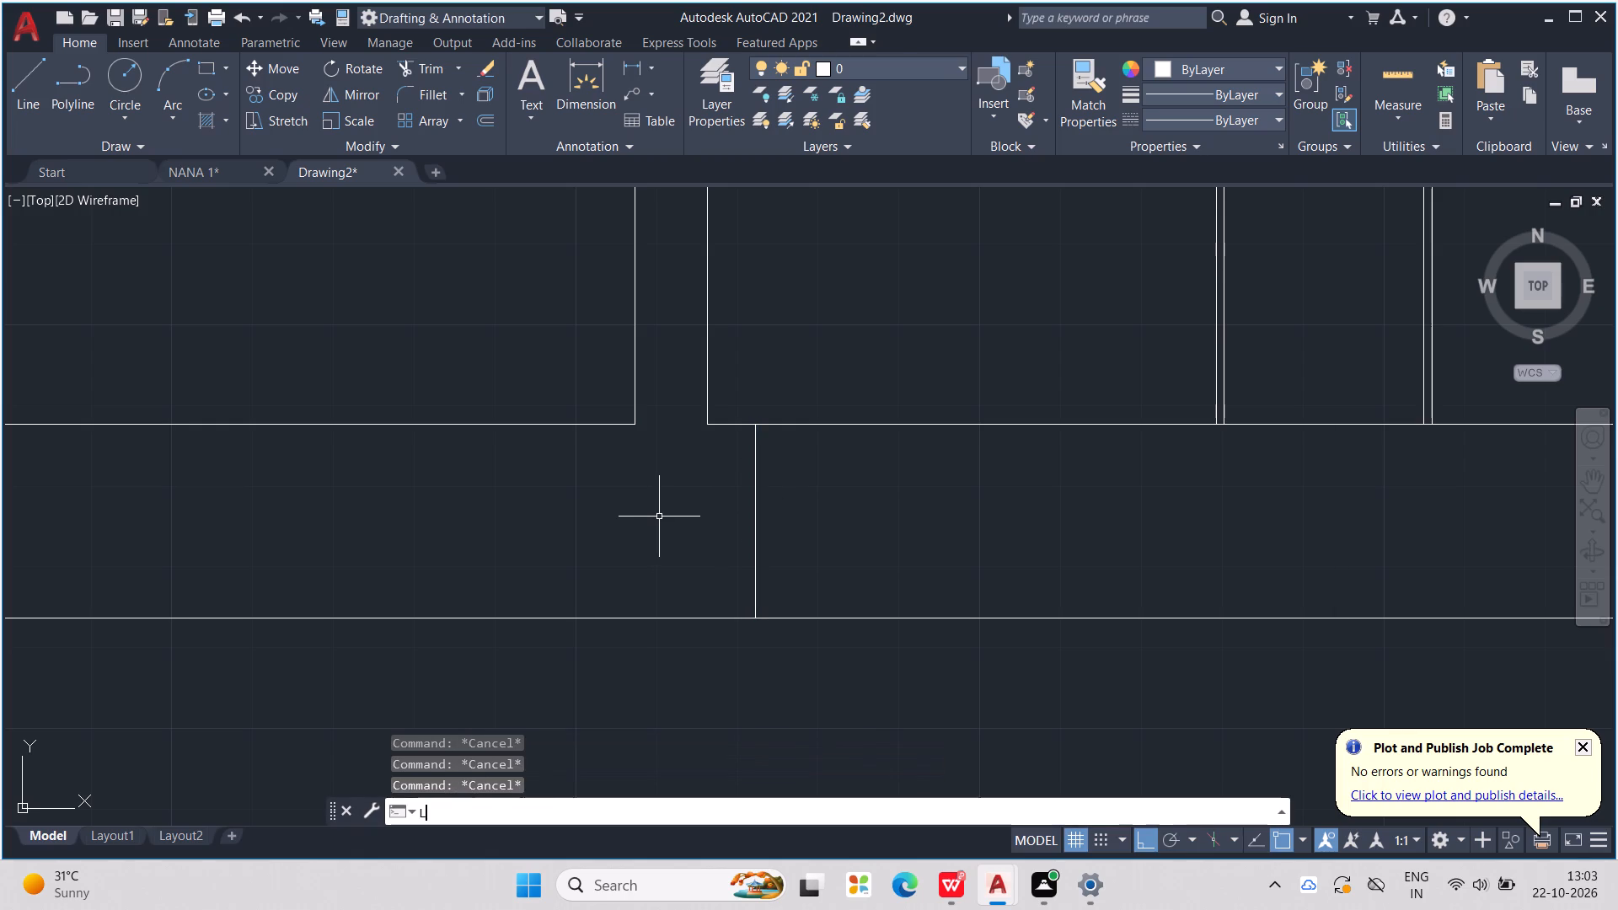
pyautogui.press('Return')
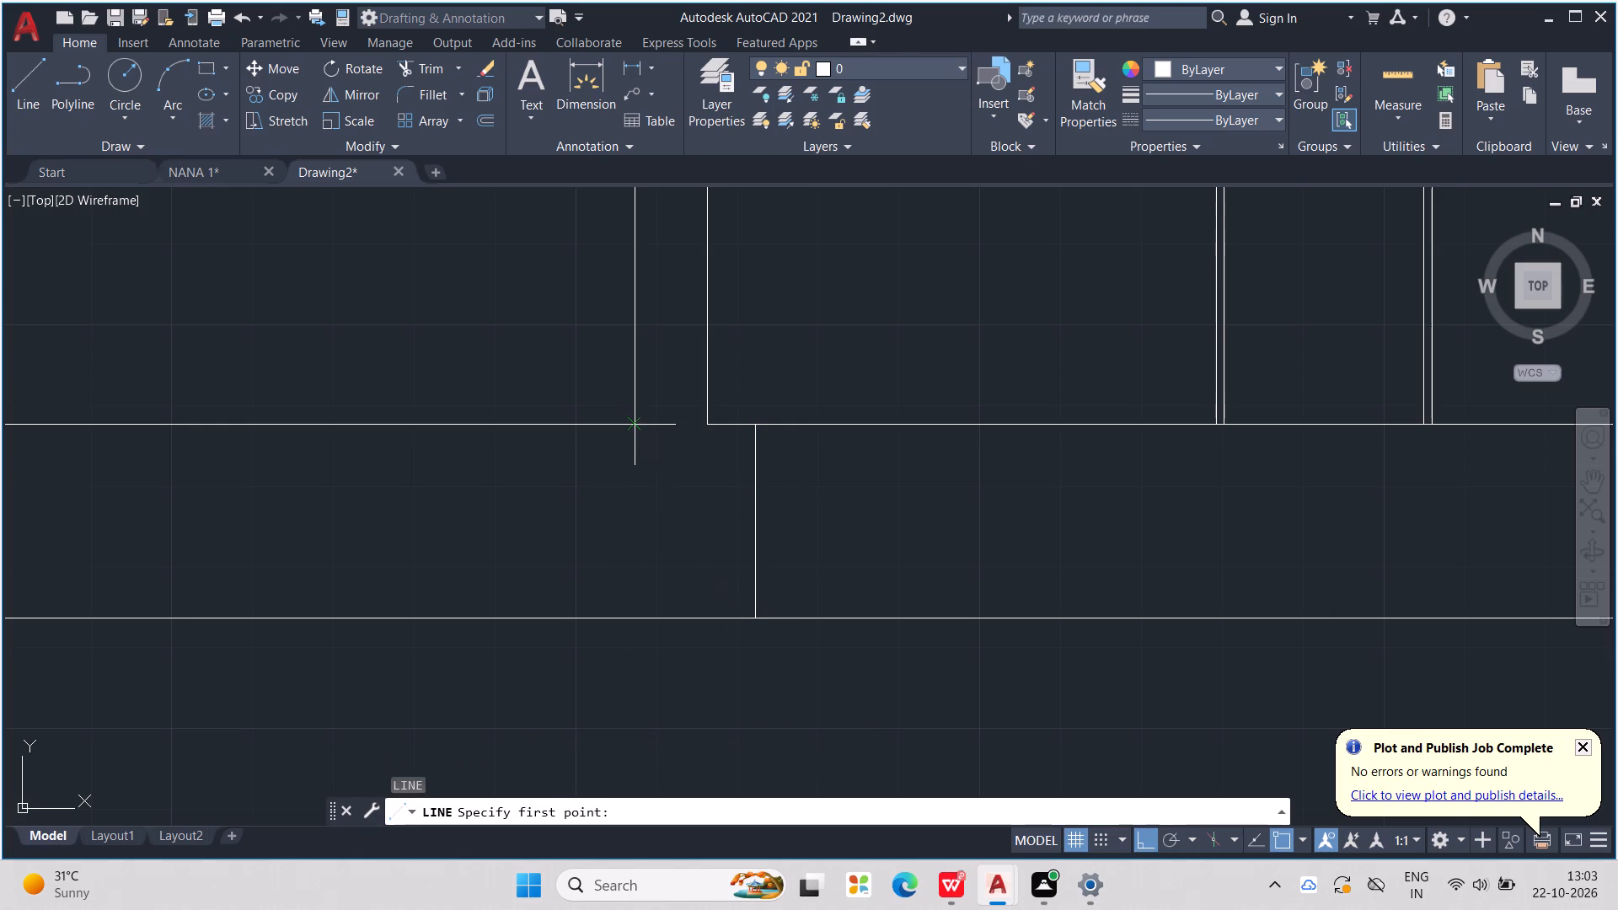
pyautogui.click(634, 425)
pyautogui.write('6"')
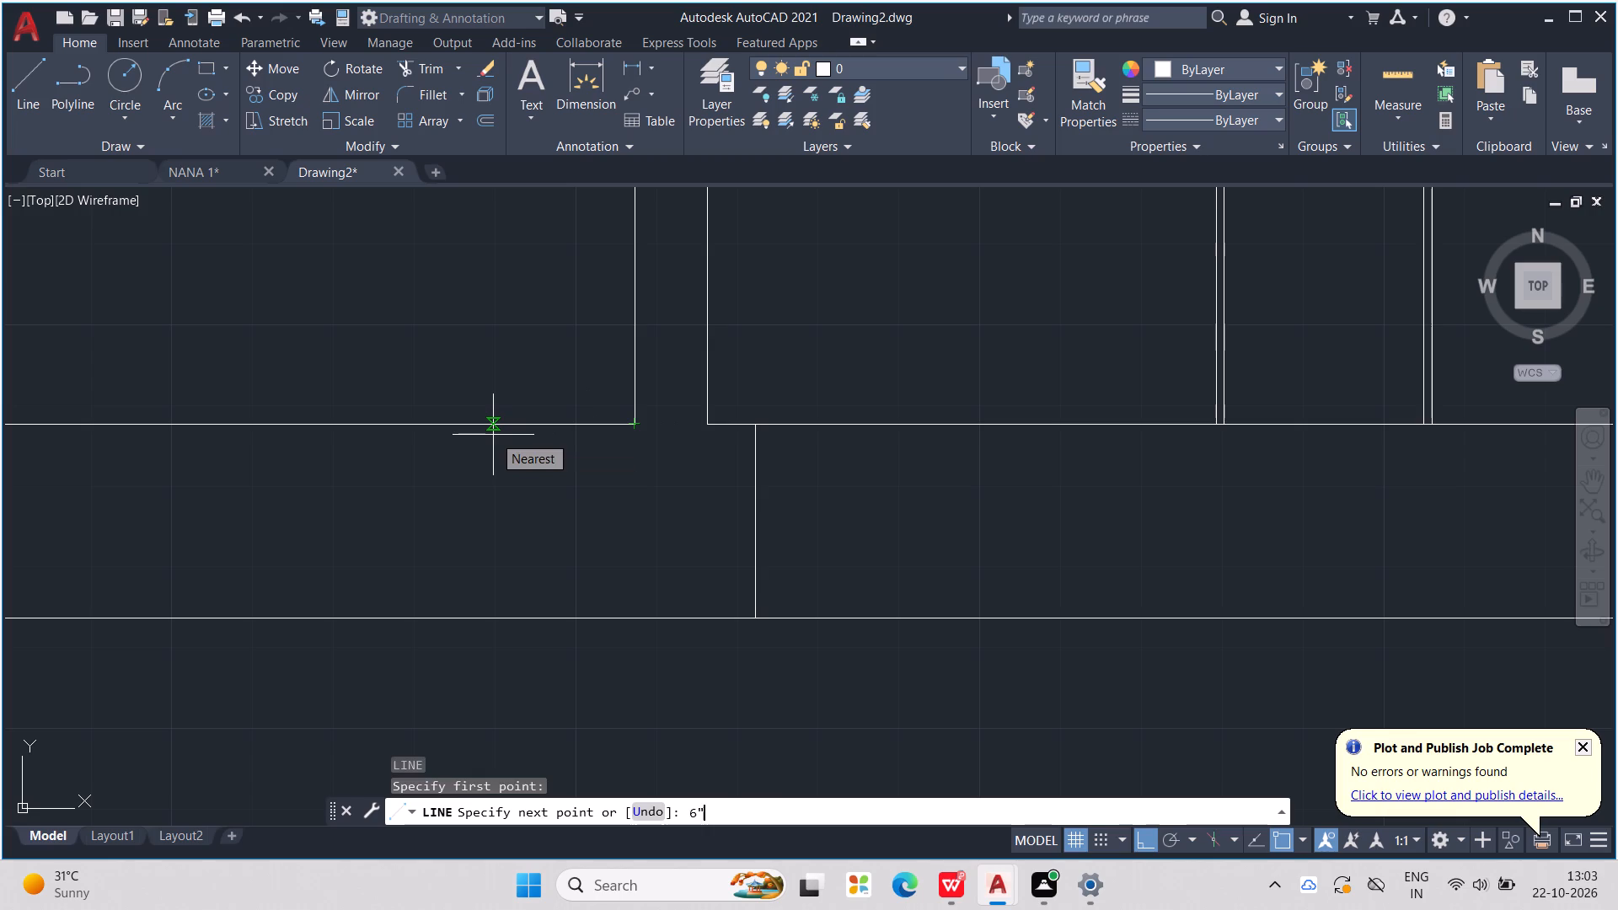
pyautogui.press('Return')
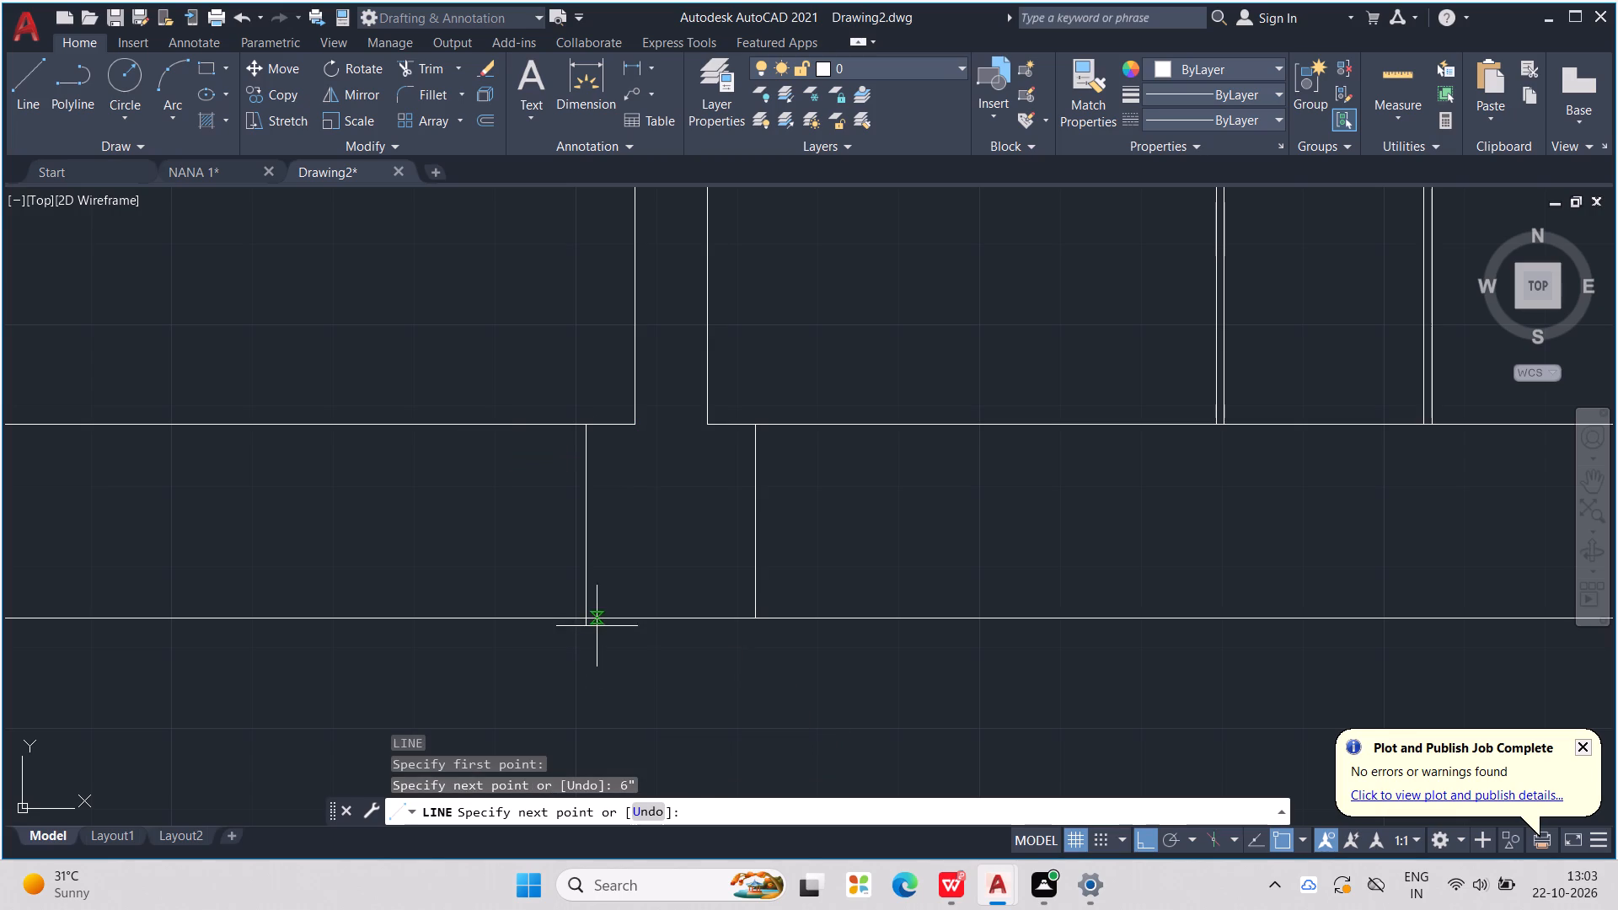
pyautogui.click(594, 622)
pyautogui.press('Escape')
pyautogui.press('Escape')
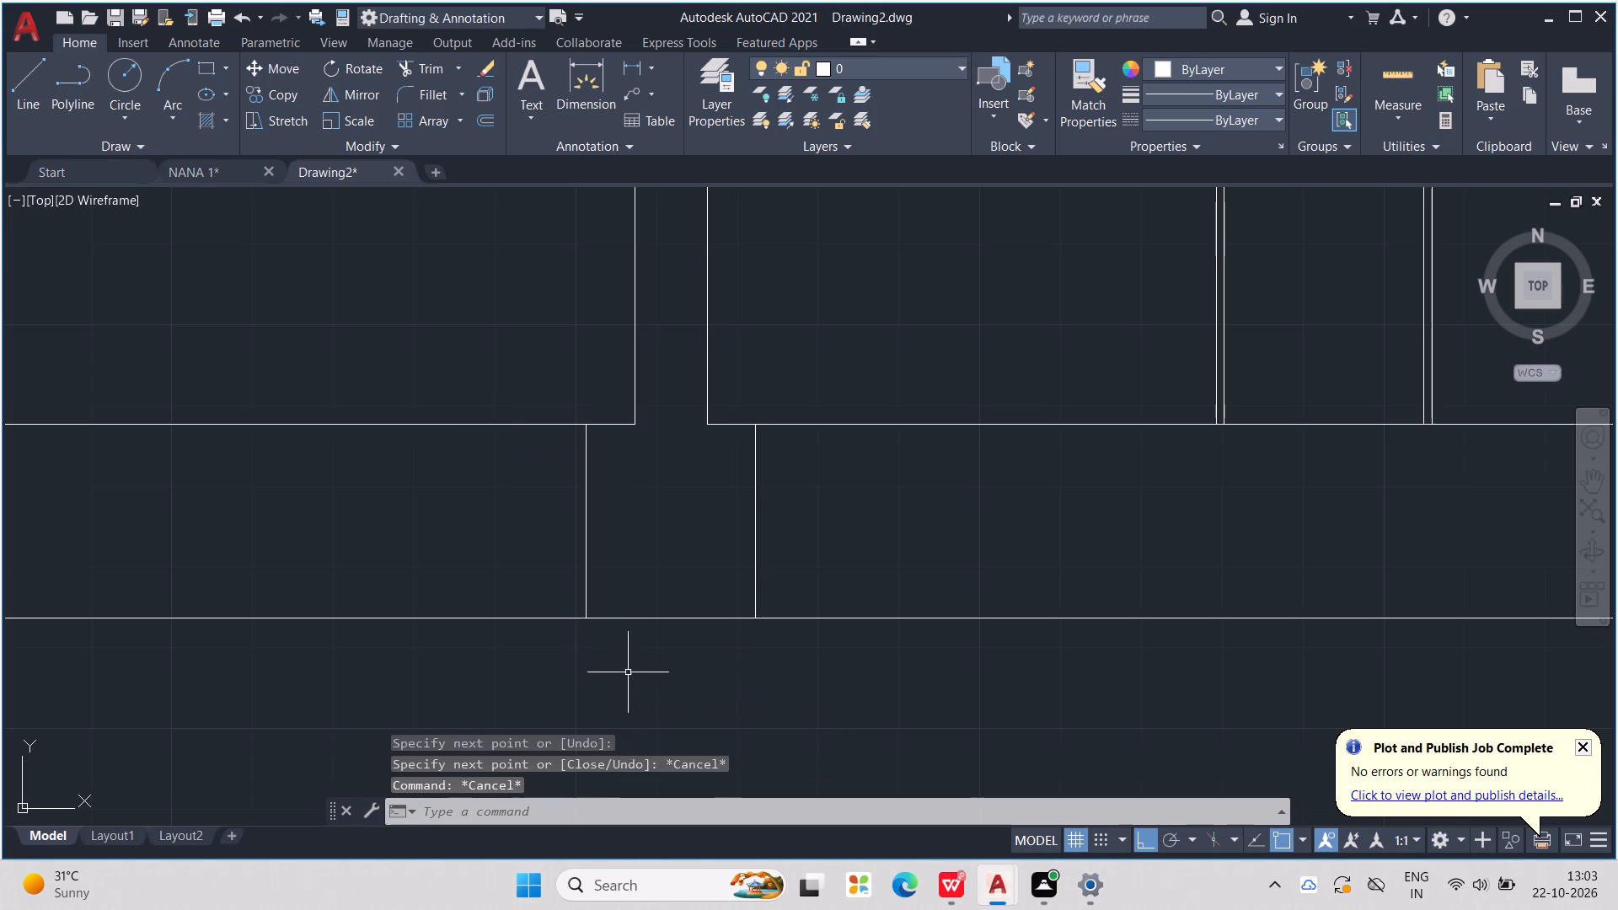
# Examine the wall-base projections below the east section's ground floor, and the layout of both sections above the house plans.
pyautogui.press('Escape')
pyautogui.press('Escape')
pyautogui.moveTo(645, 654); pyautogui.dragTo(463, 563, button='middle')
pyautogui.scroll(-1, 645, 654)
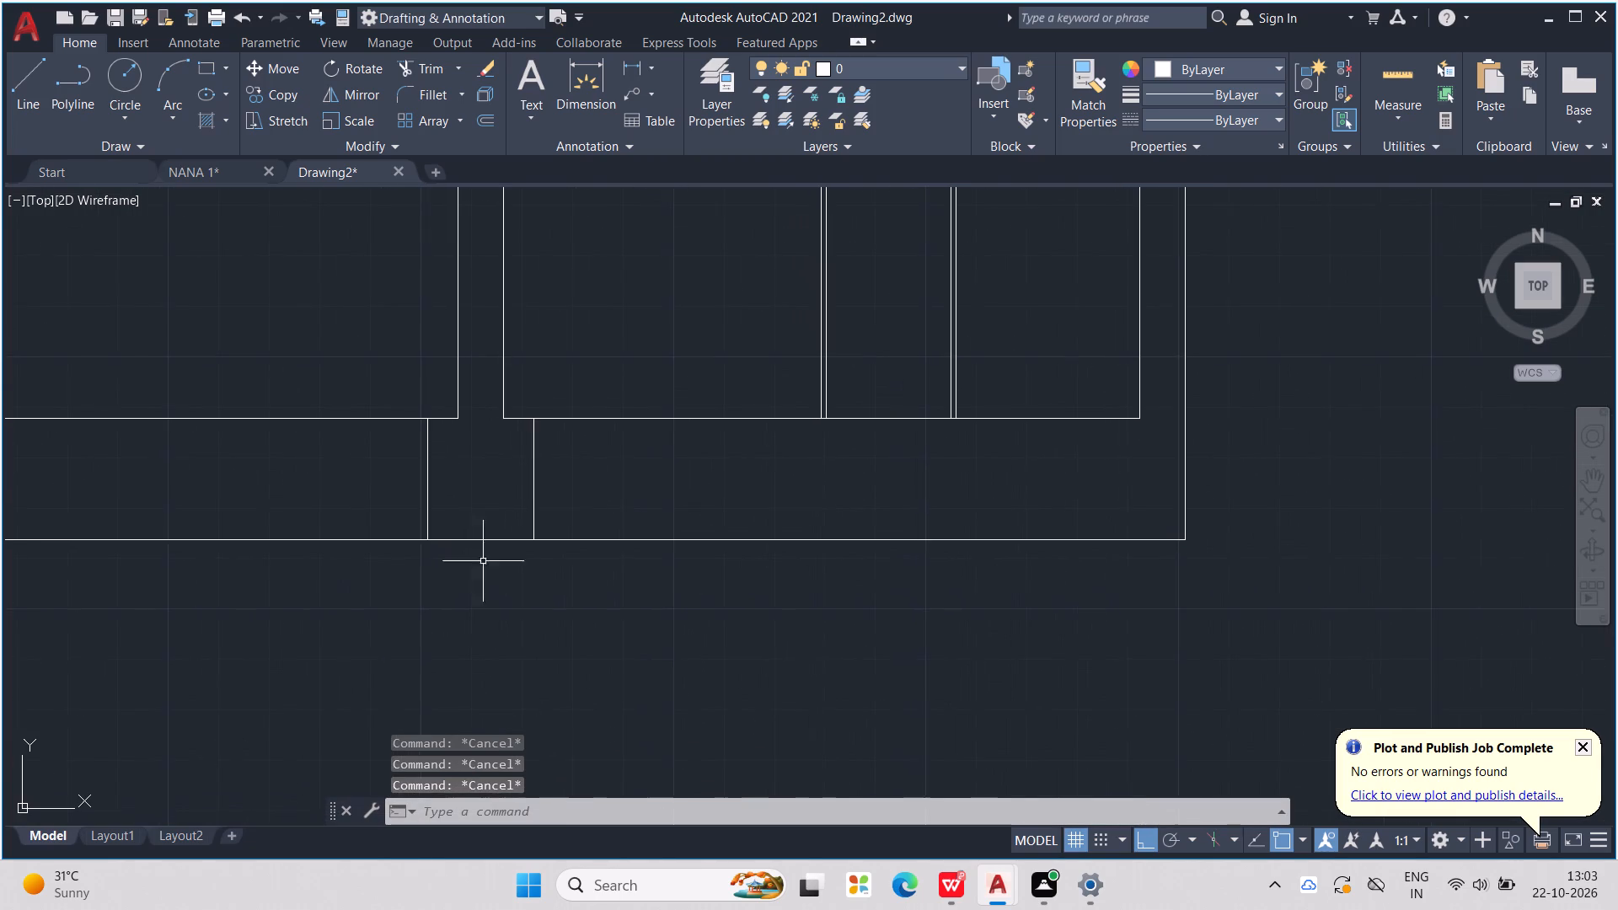
pyautogui.scroll(-2, 500, 550)
pyautogui.moveTo(443, 543); pyautogui.dragTo(522, 574, button='middle')
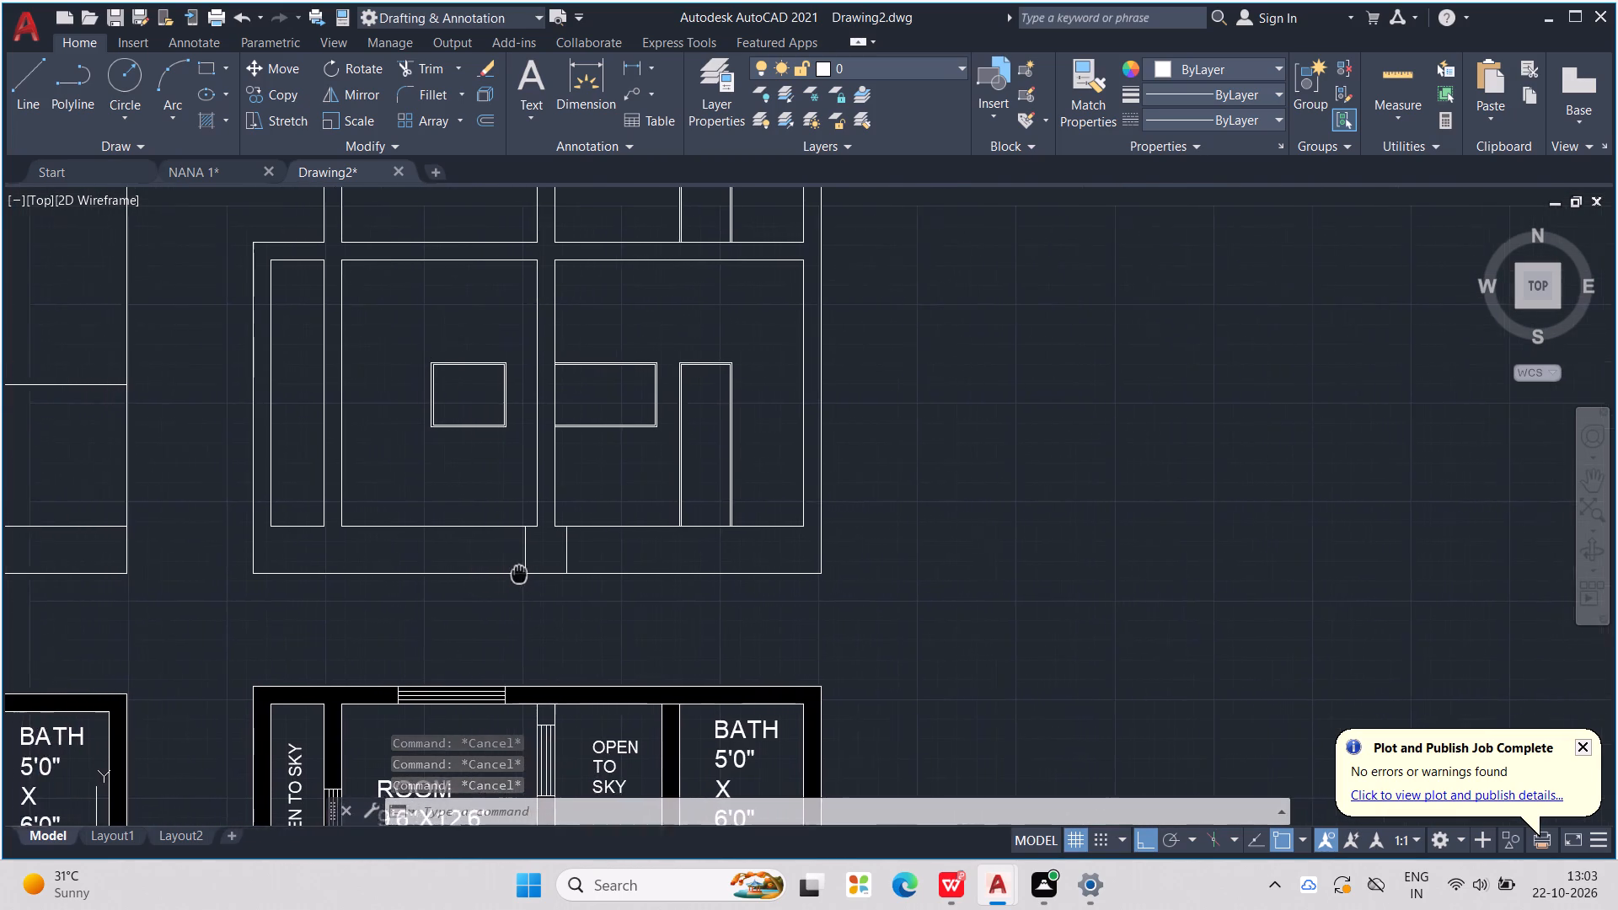
pyautogui.moveTo(522, 574); pyautogui.dragTo(835, 590, button='middle')
pyautogui.press('Escape')
pyautogui.press('Escape')
pyautogui.press('Escape')
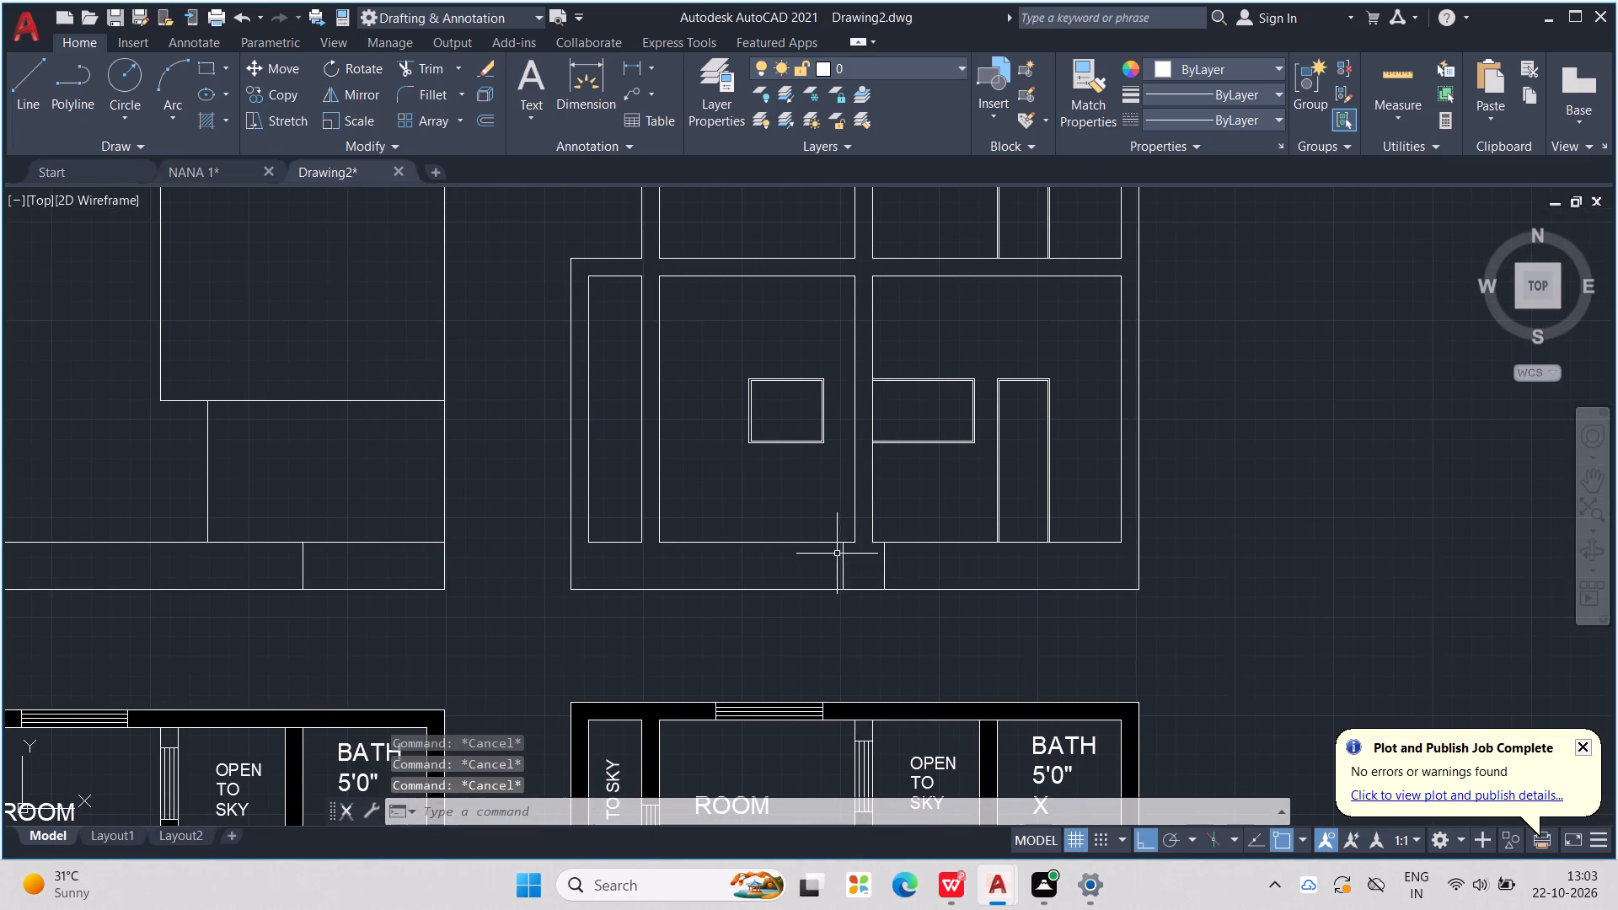
pyautogui.press('Escape')
pyautogui.press('Escape')
pyautogui.press('Escape')
pyautogui.press('Escape')
pyautogui.scroll(-1, 581, 538)
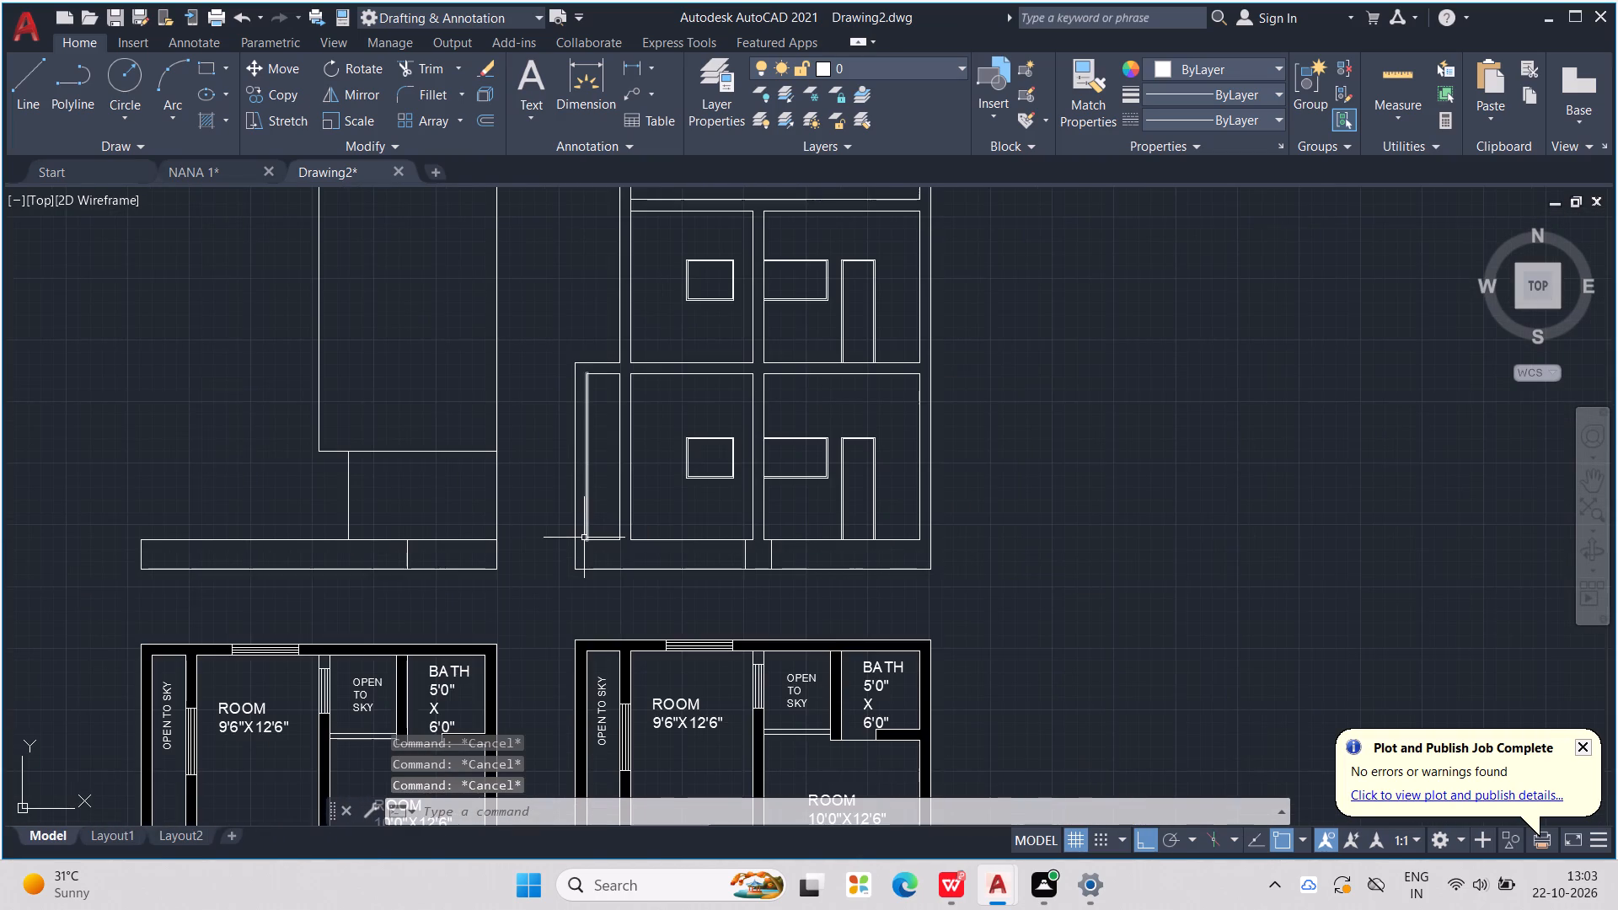
pyautogui.scroll(-2, 602, 545)
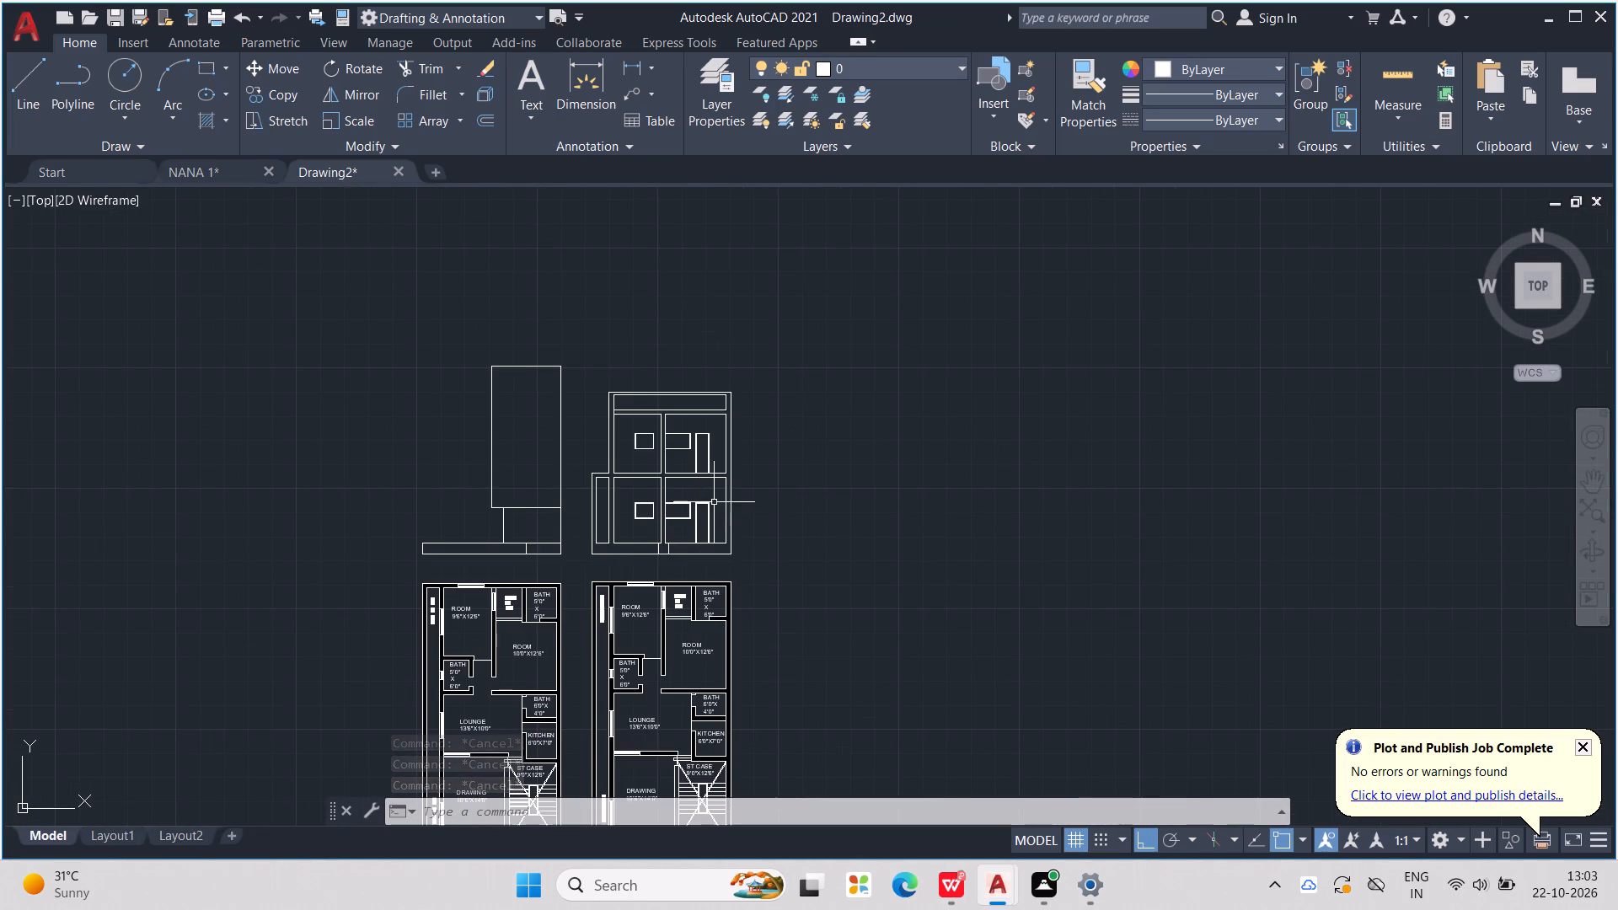
pyautogui.scroll(-1, 778, 513)
pyautogui.moveTo(778, 513); pyautogui.dragTo(833, 463, button='middle')
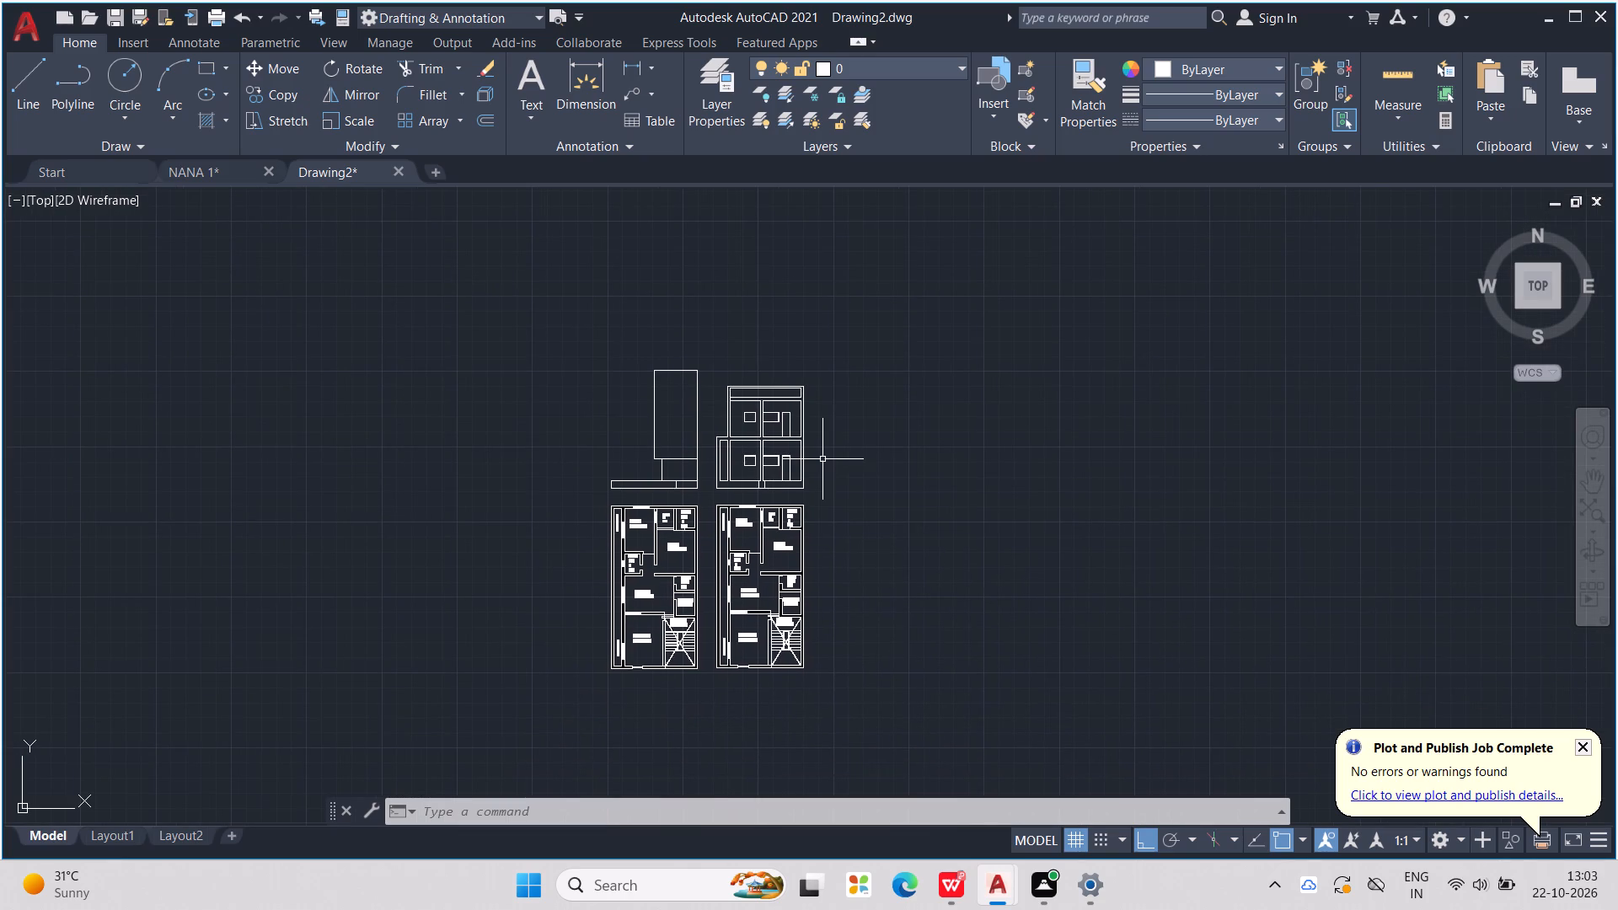
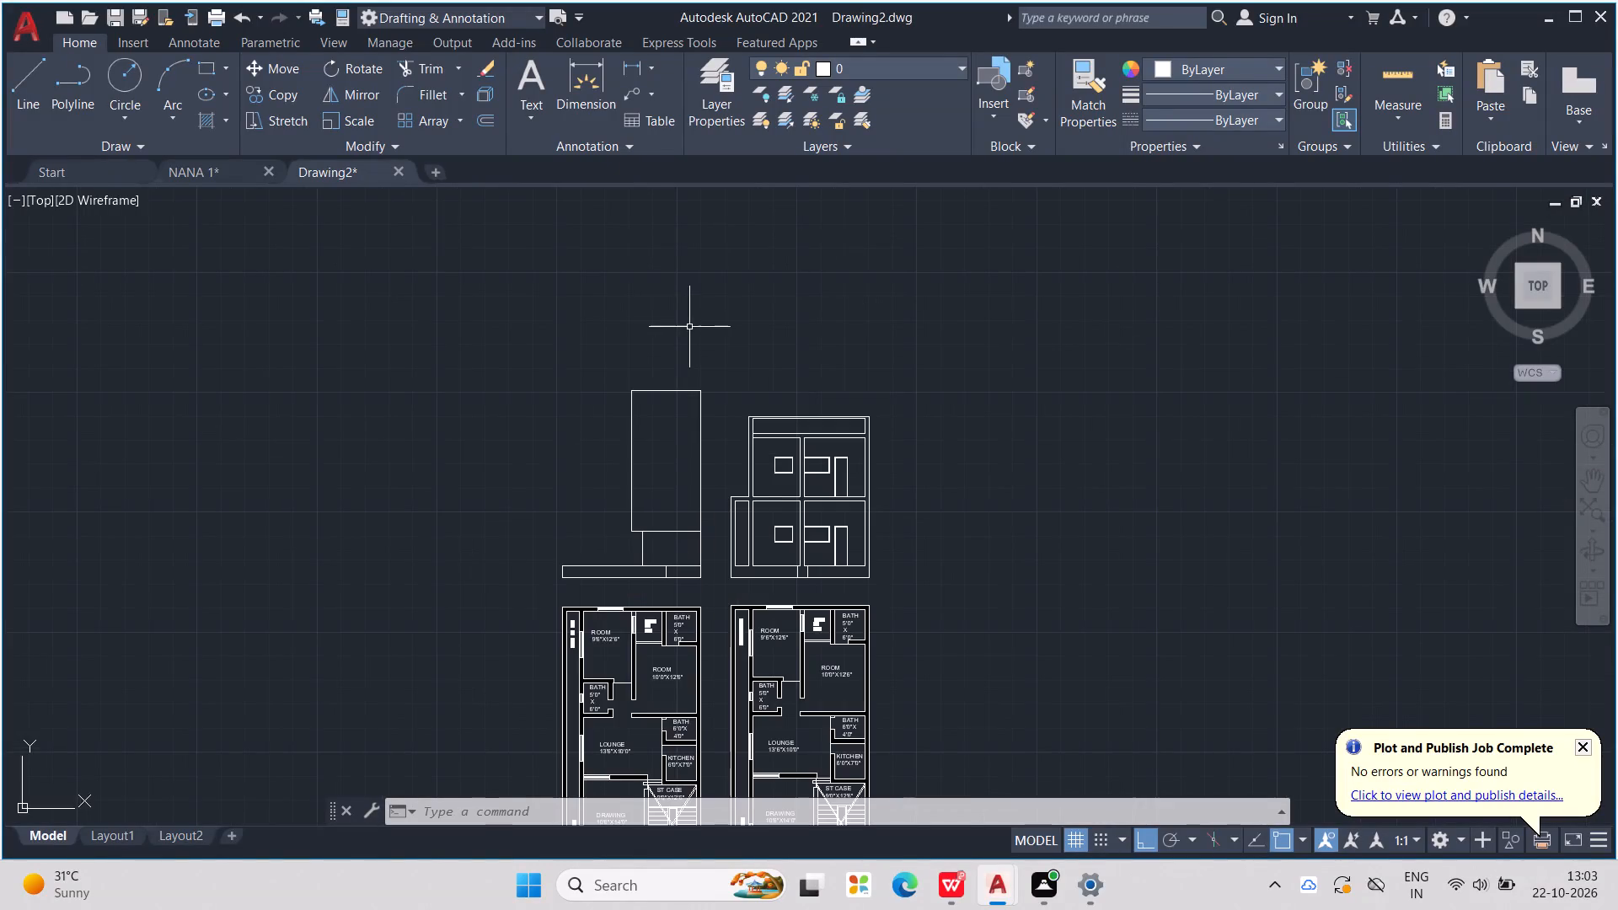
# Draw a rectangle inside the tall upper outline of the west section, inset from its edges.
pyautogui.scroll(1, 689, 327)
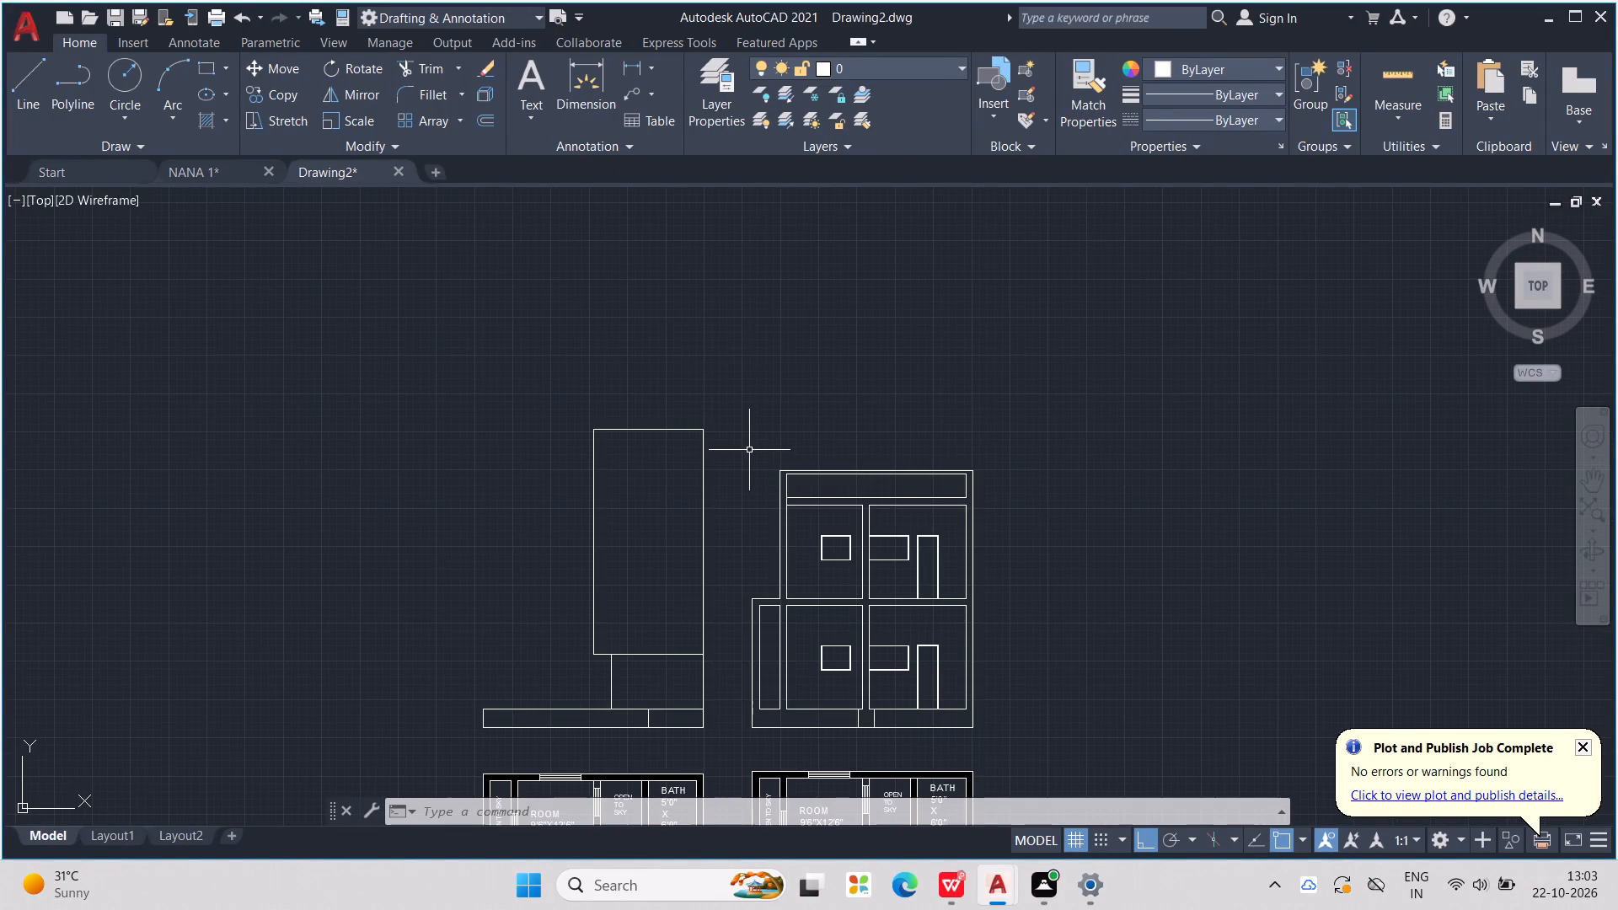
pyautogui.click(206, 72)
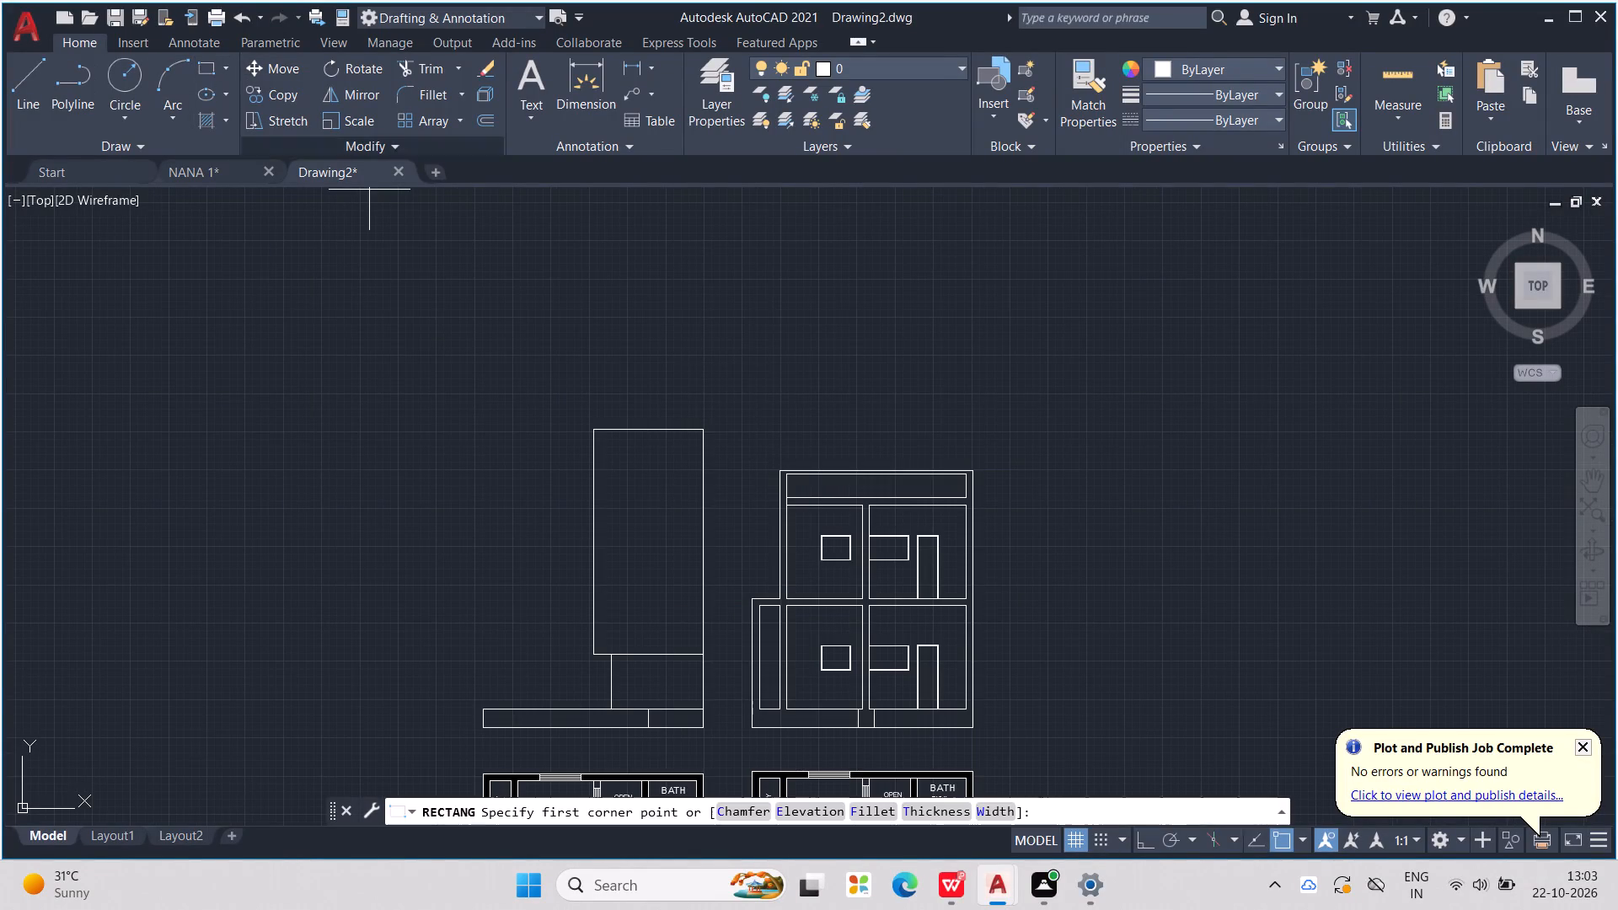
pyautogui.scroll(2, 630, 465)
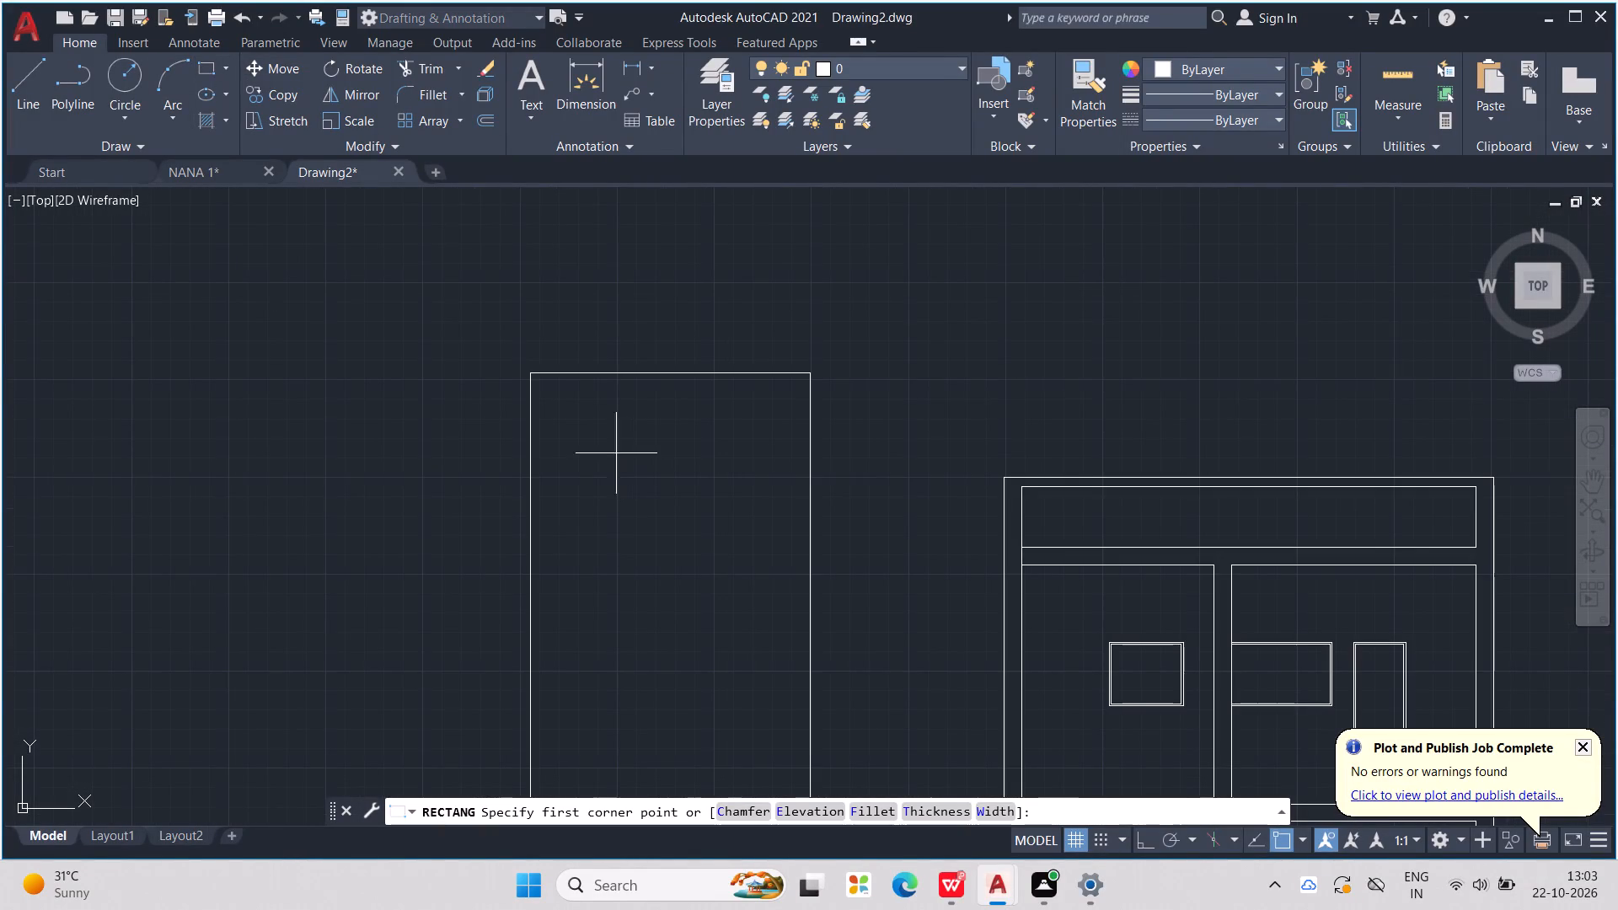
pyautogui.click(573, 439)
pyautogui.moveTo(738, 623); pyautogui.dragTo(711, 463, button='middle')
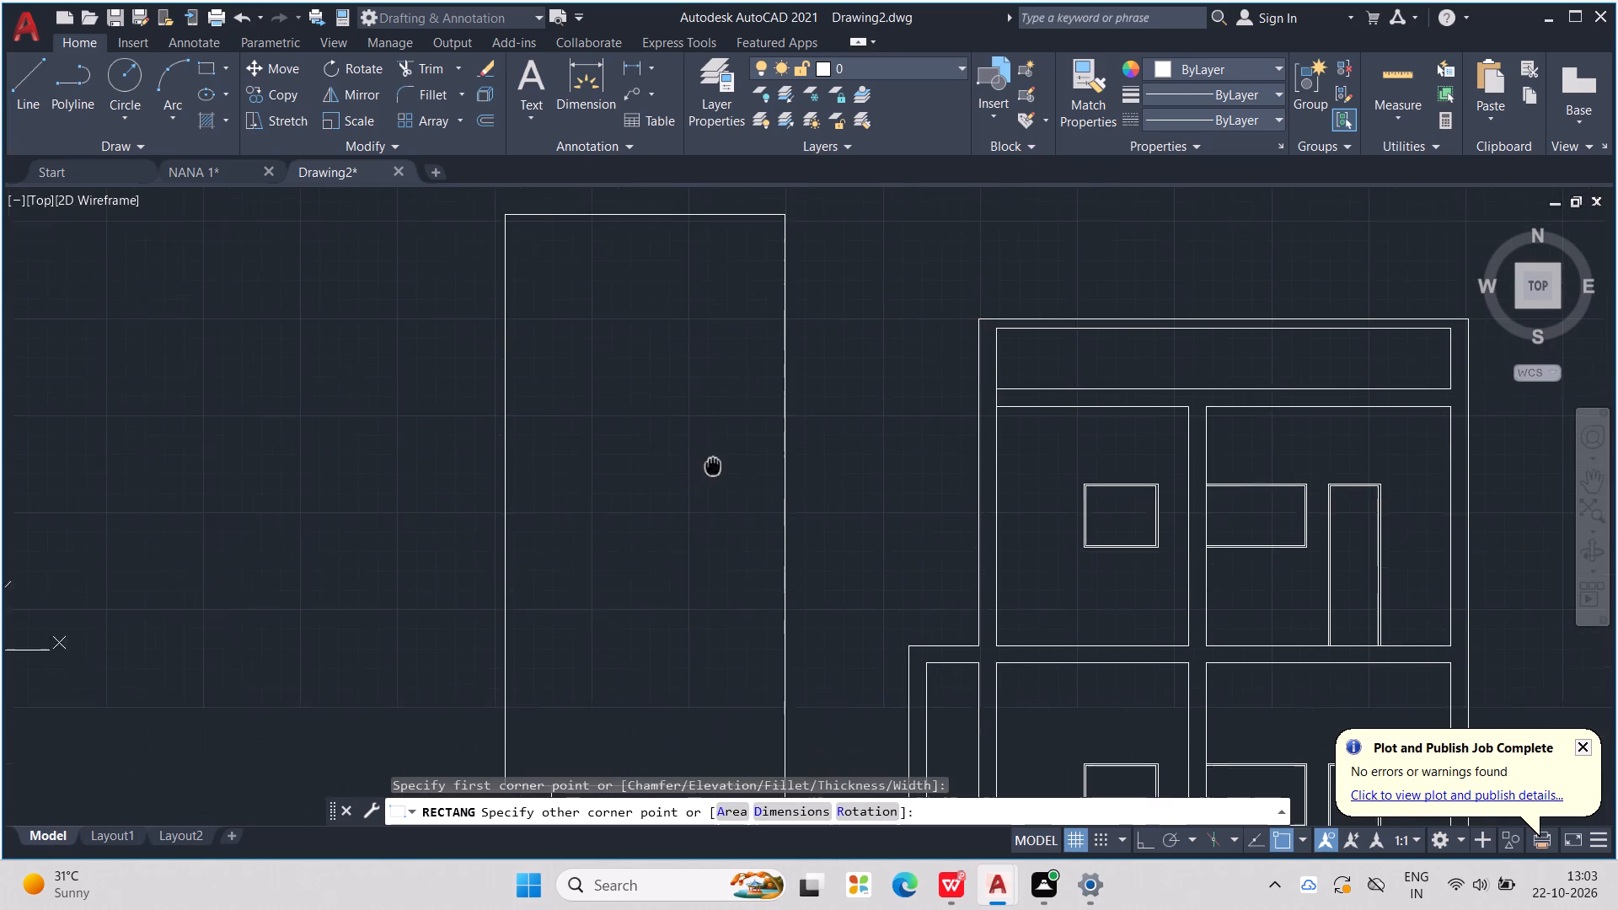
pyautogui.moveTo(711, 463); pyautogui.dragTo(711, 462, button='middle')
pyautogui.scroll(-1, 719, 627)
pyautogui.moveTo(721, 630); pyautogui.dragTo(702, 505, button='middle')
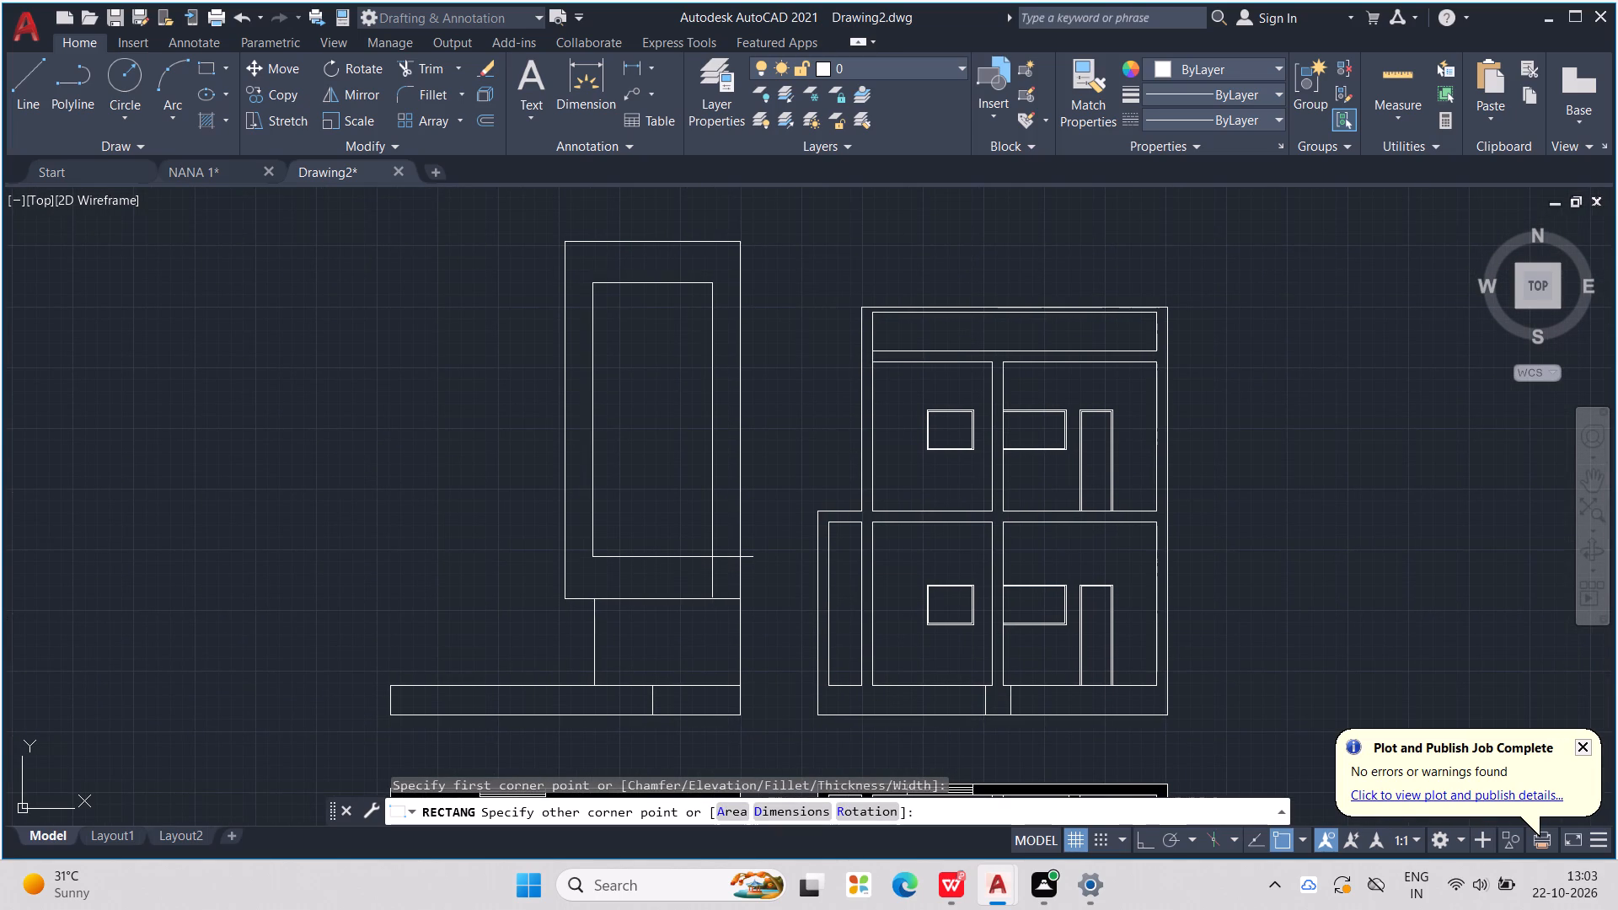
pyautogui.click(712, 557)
# Delete the entire west section drawing above the west house plan.
pyautogui.scroll(-3, 715, 527)
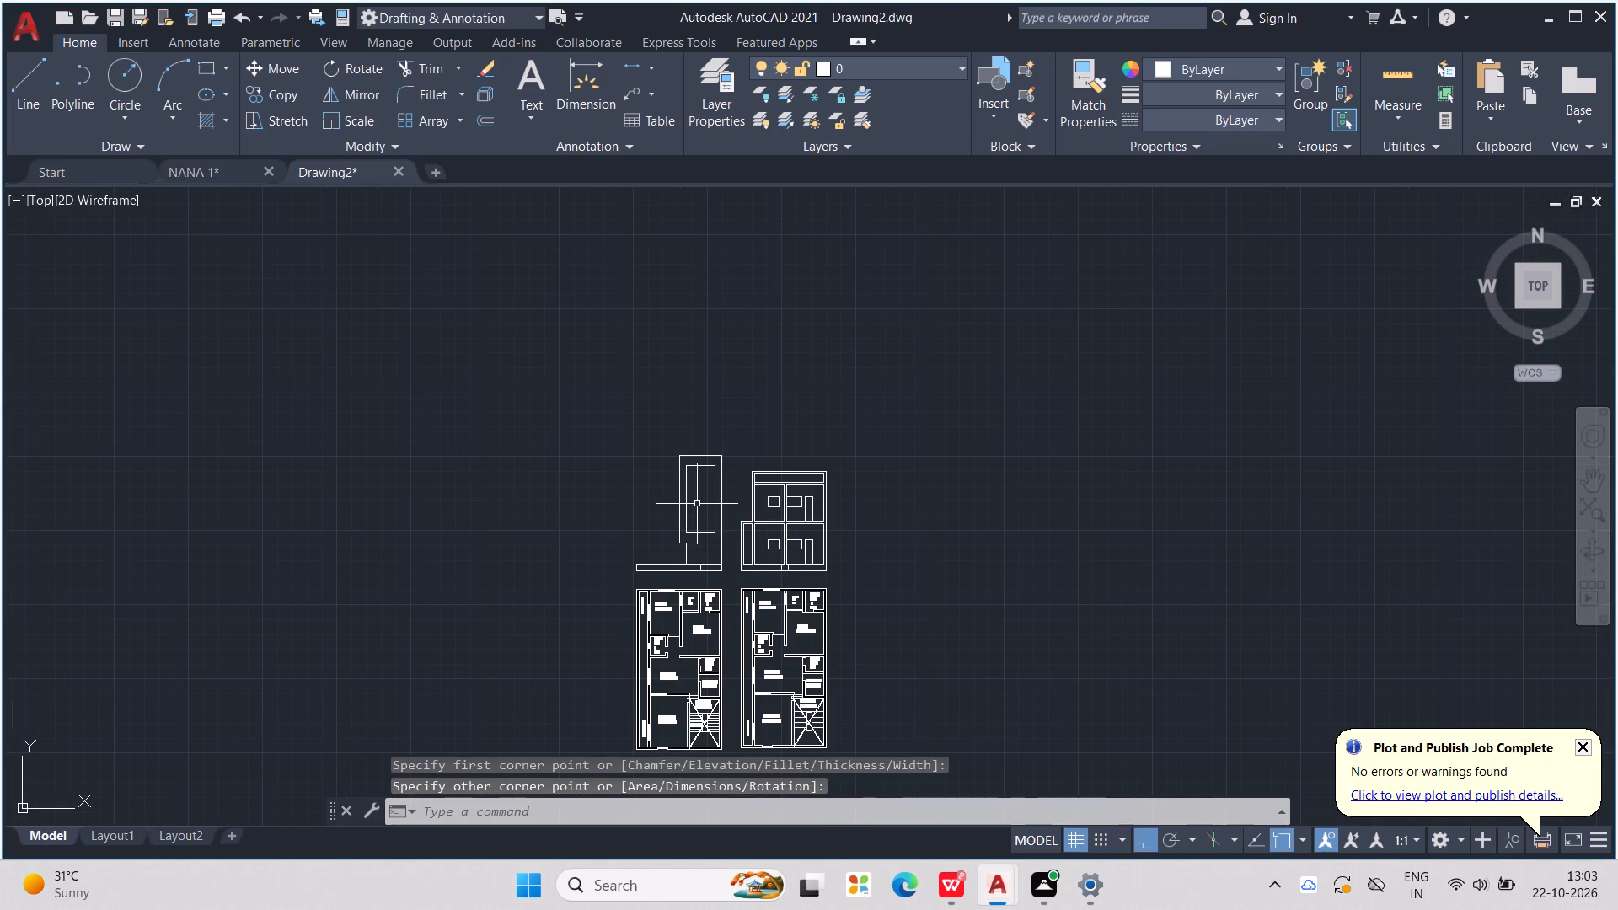
pyautogui.moveTo(468, 440); pyautogui.dragTo(579, 393, button='middle')
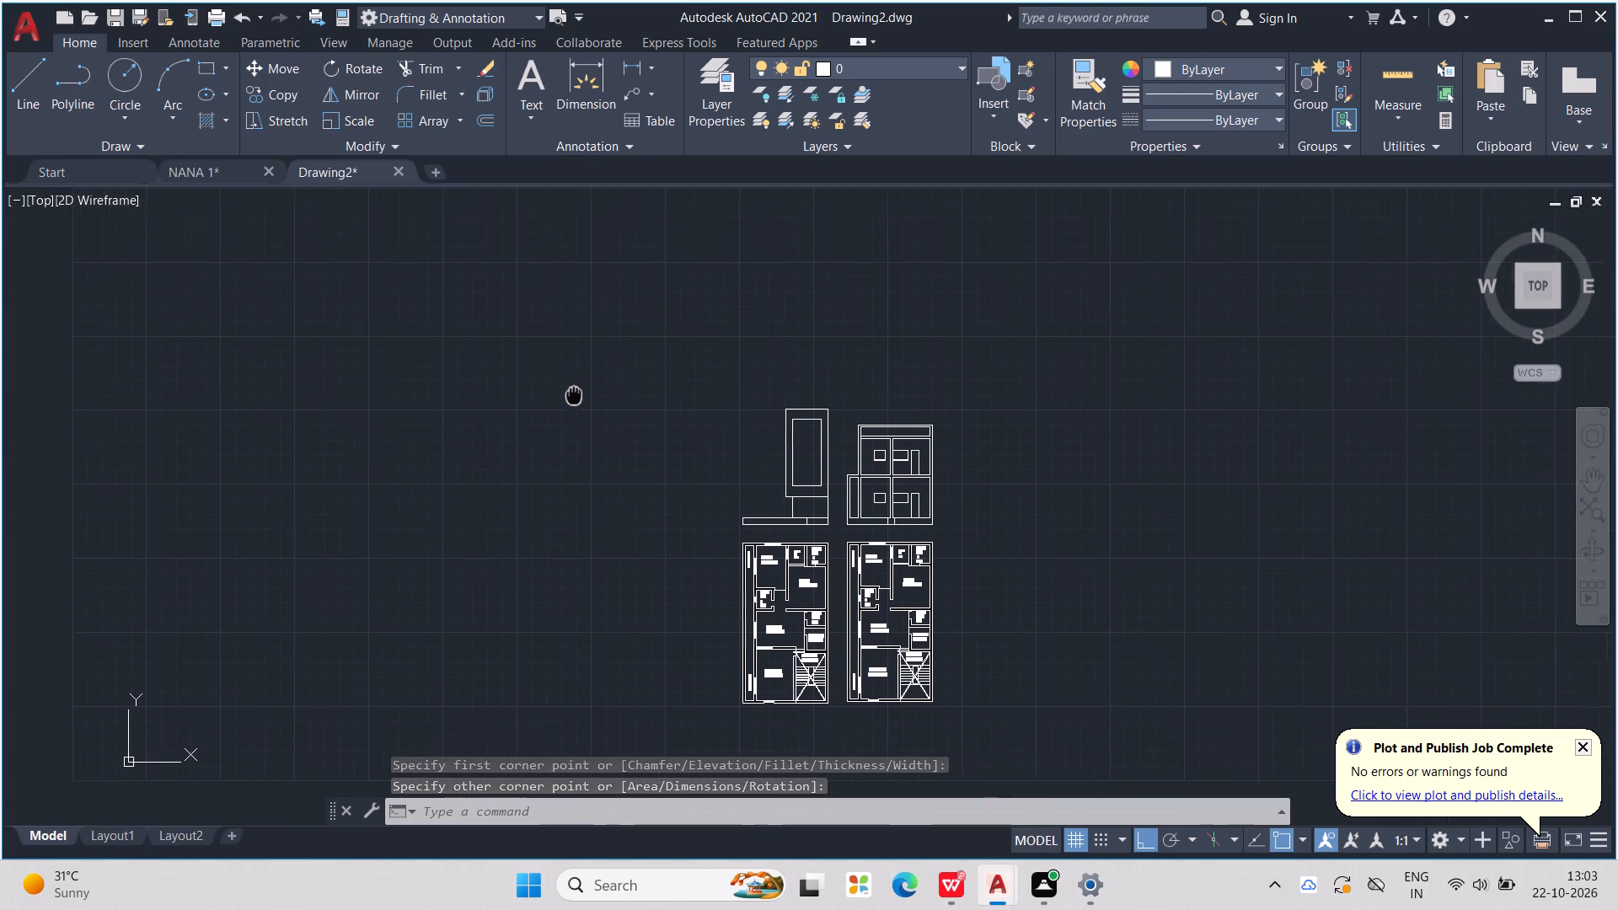
pyautogui.moveTo(579, 393); pyautogui.dragTo(624, 392, button='middle')
pyautogui.scroll(1, 823, 474)
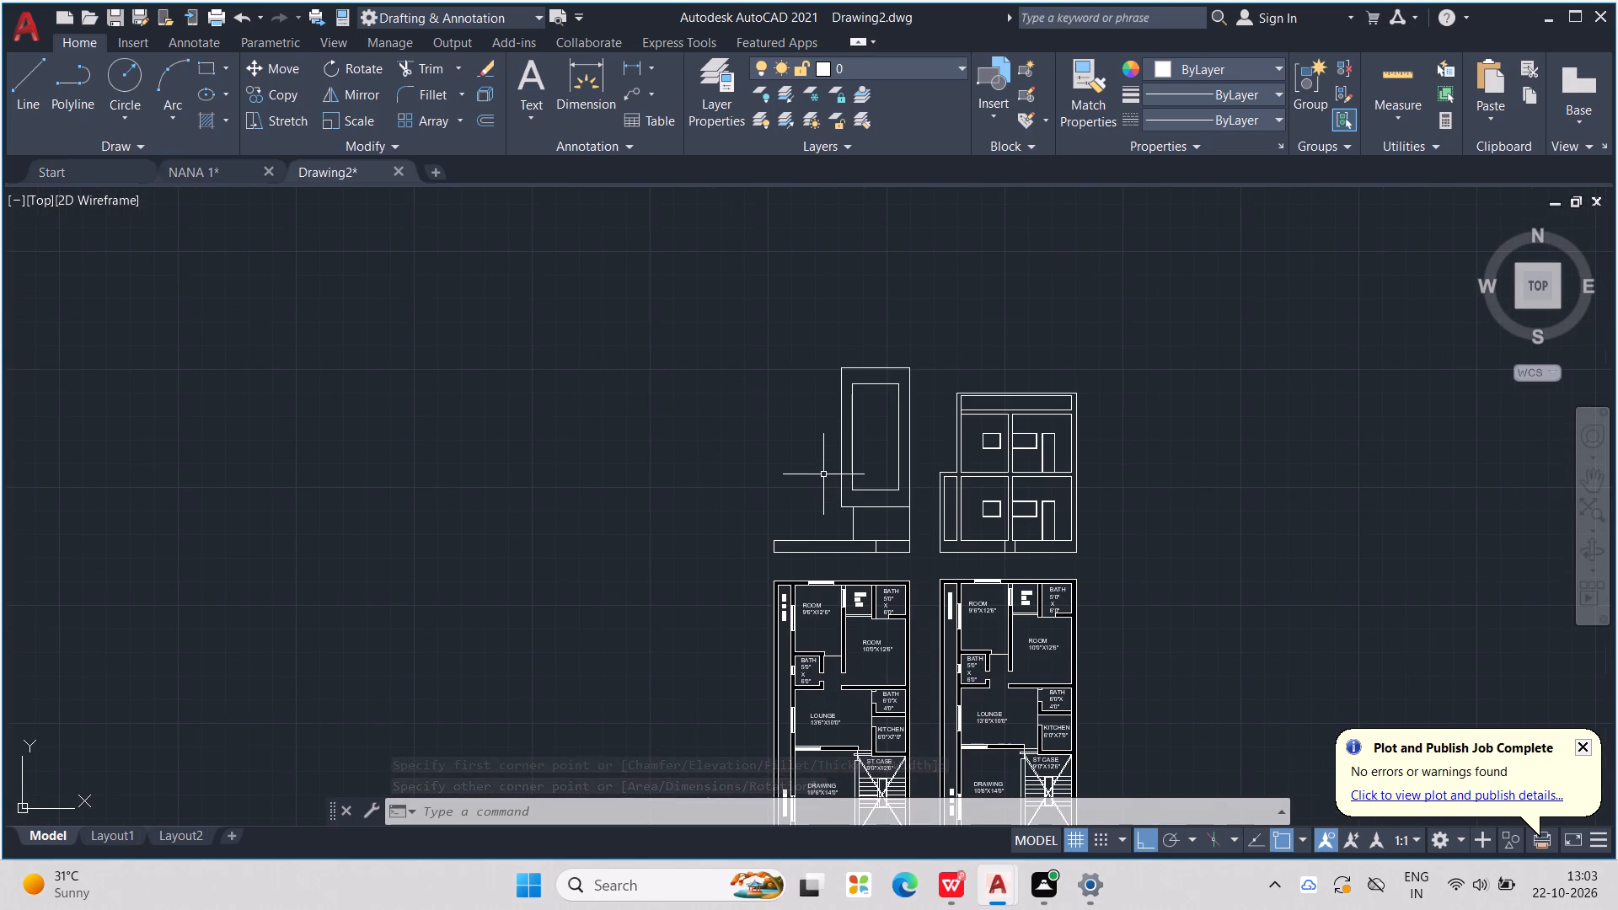
pyautogui.moveTo(897, 463); pyautogui.dragTo(792, 438, button='middle')
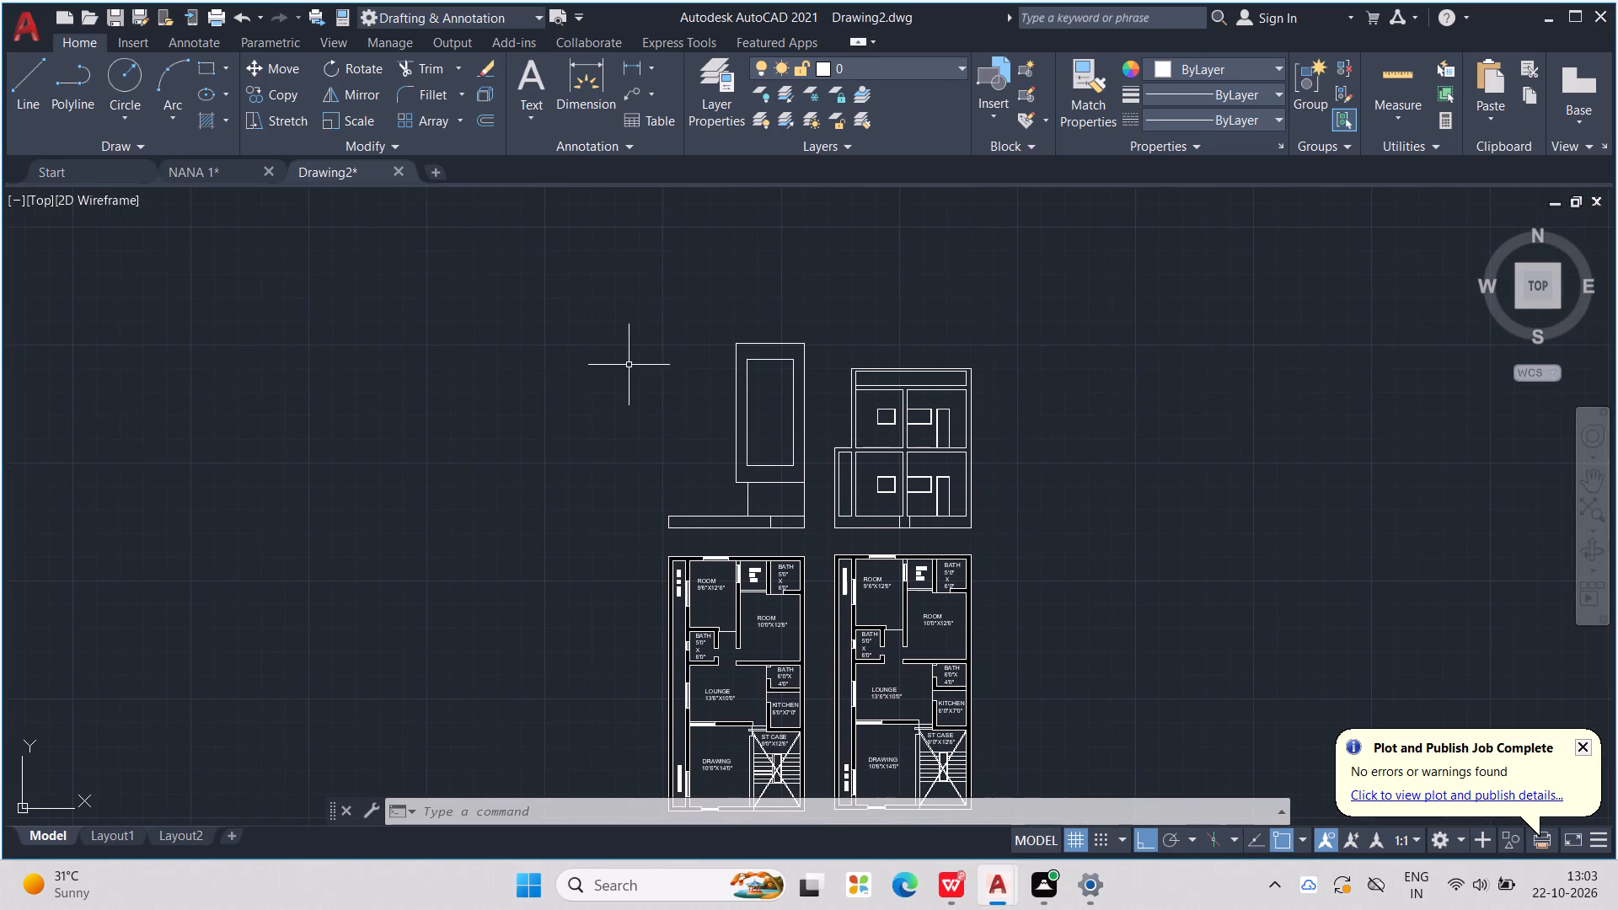
pyautogui.moveTo(627, 345); pyautogui.dragTo(731, 543)
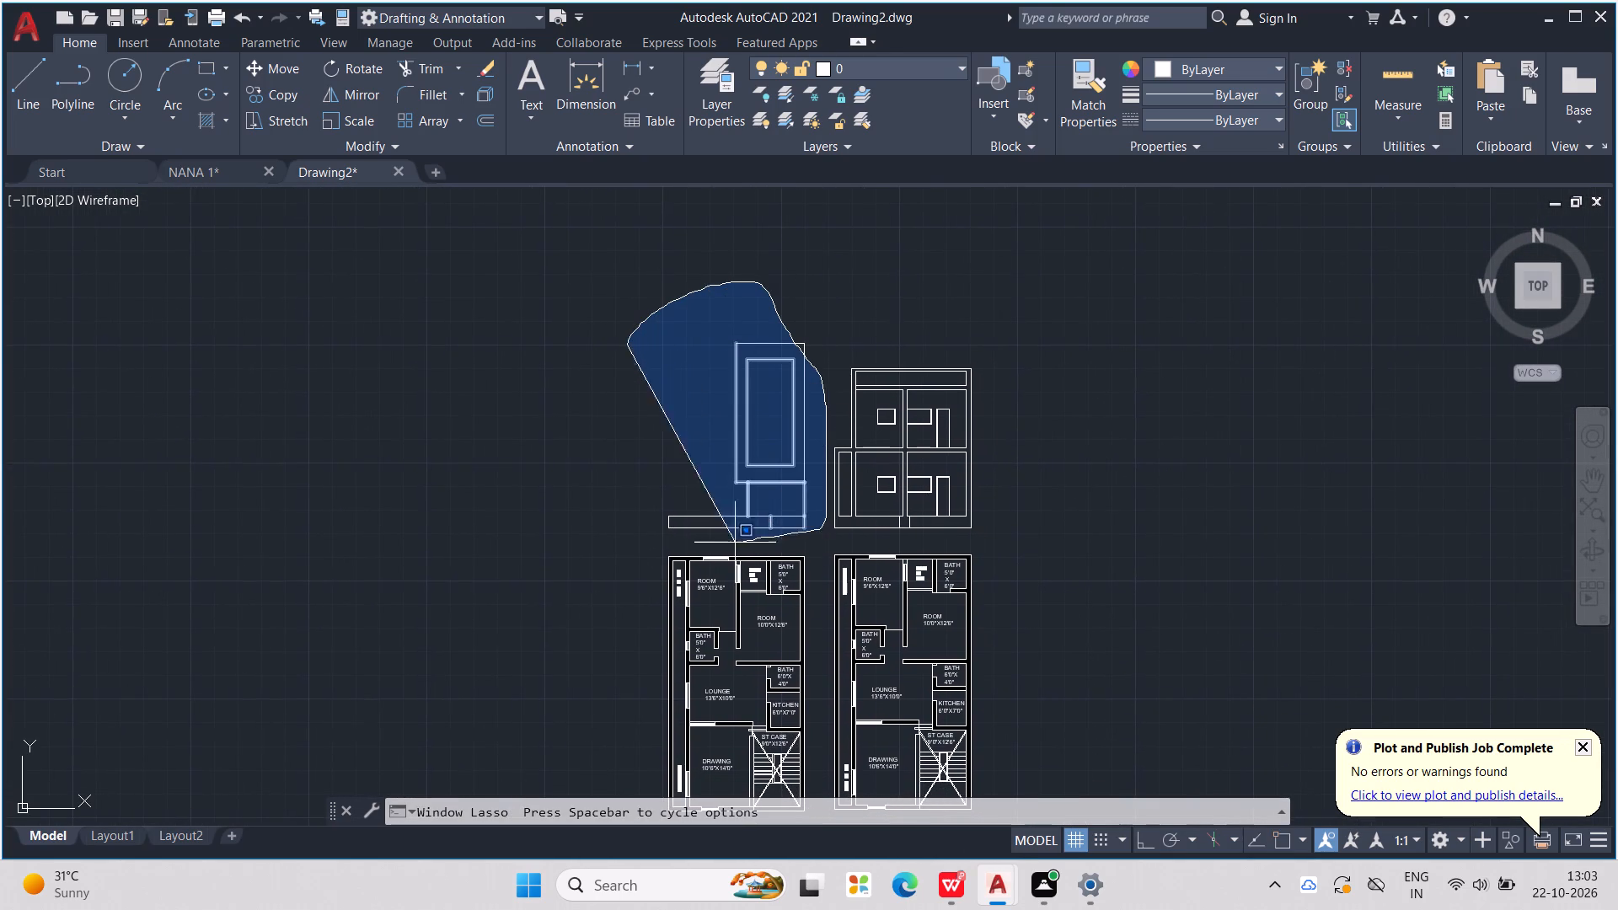
pyautogui.moveTo(731, 543); pyautogui.dragTo(630, 534)
pyautogui.moveTo(812, 363); pyautogui.dragTo(578, 336)
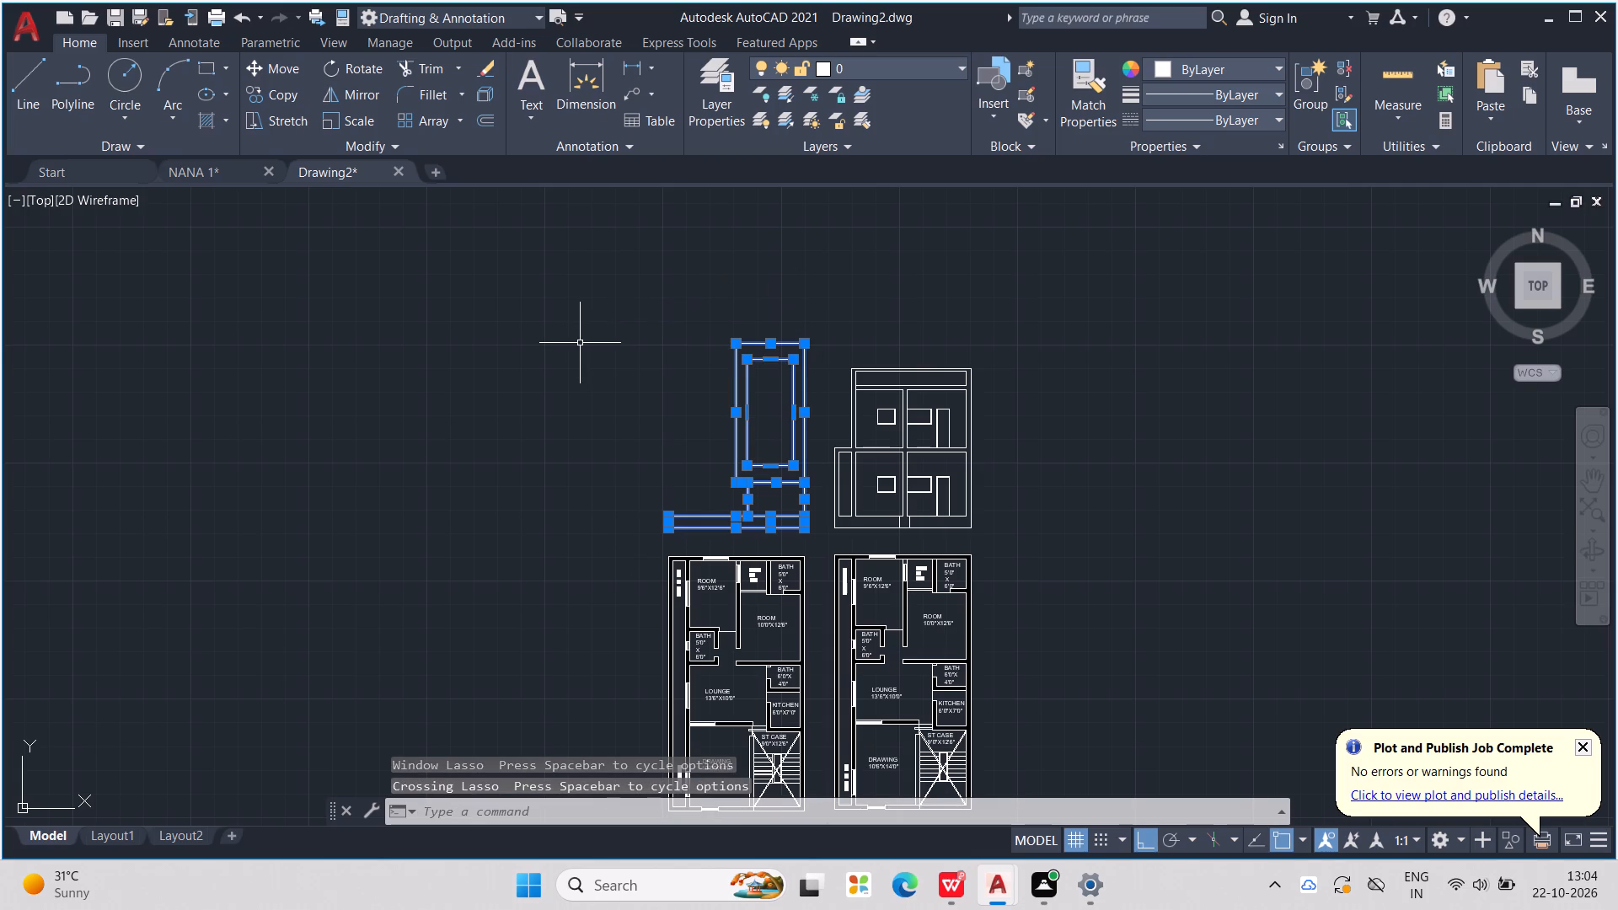
pyautogui.press('Delete')
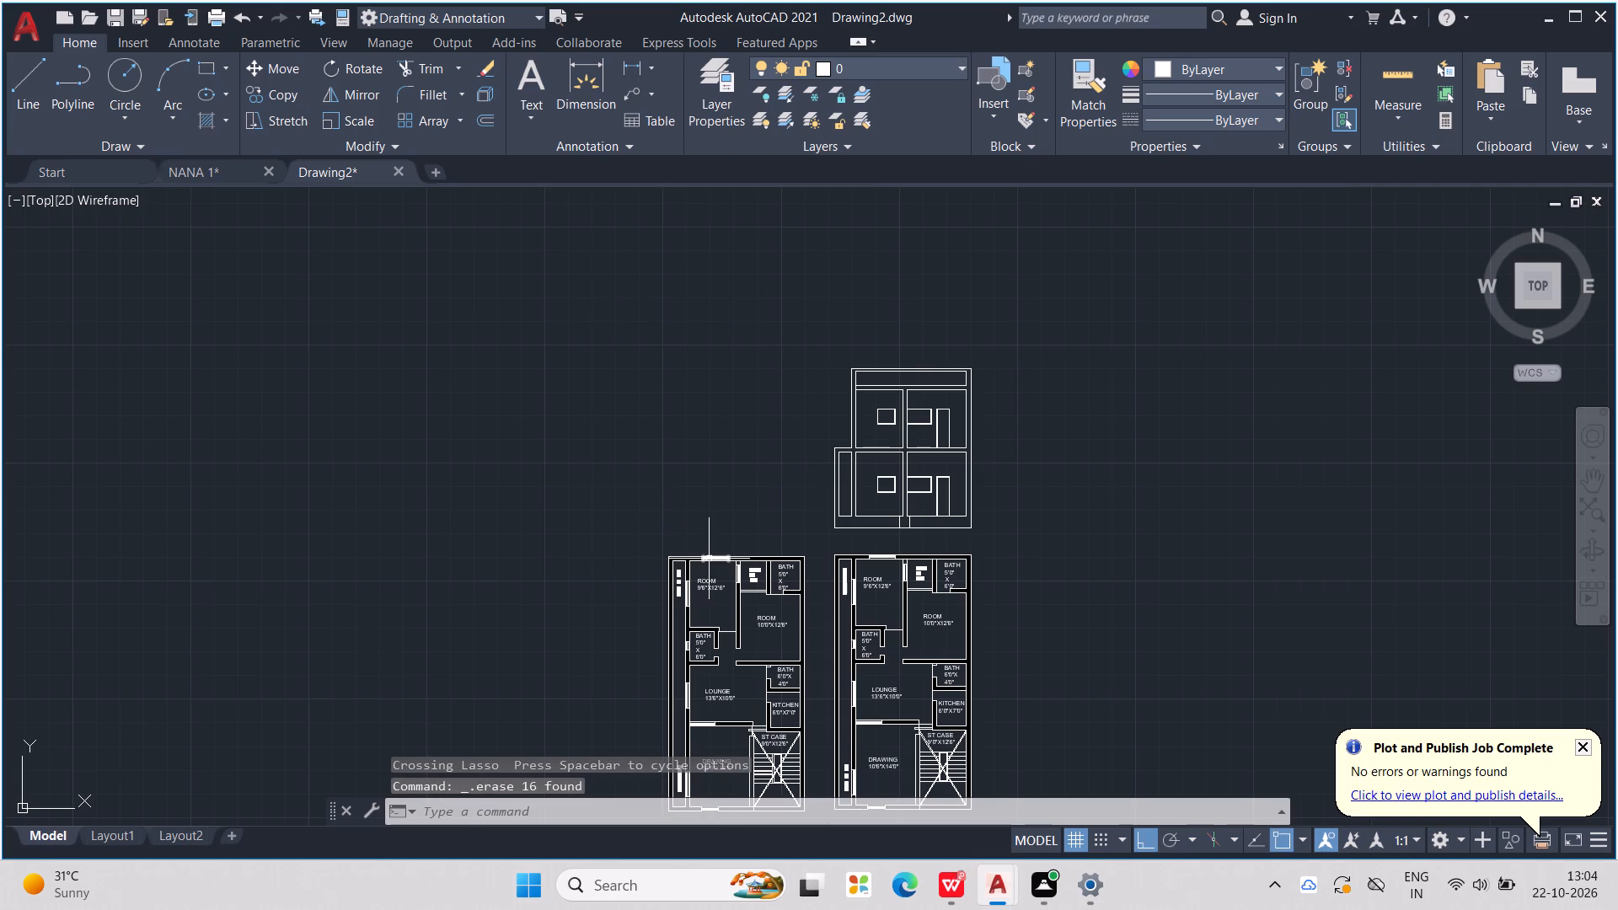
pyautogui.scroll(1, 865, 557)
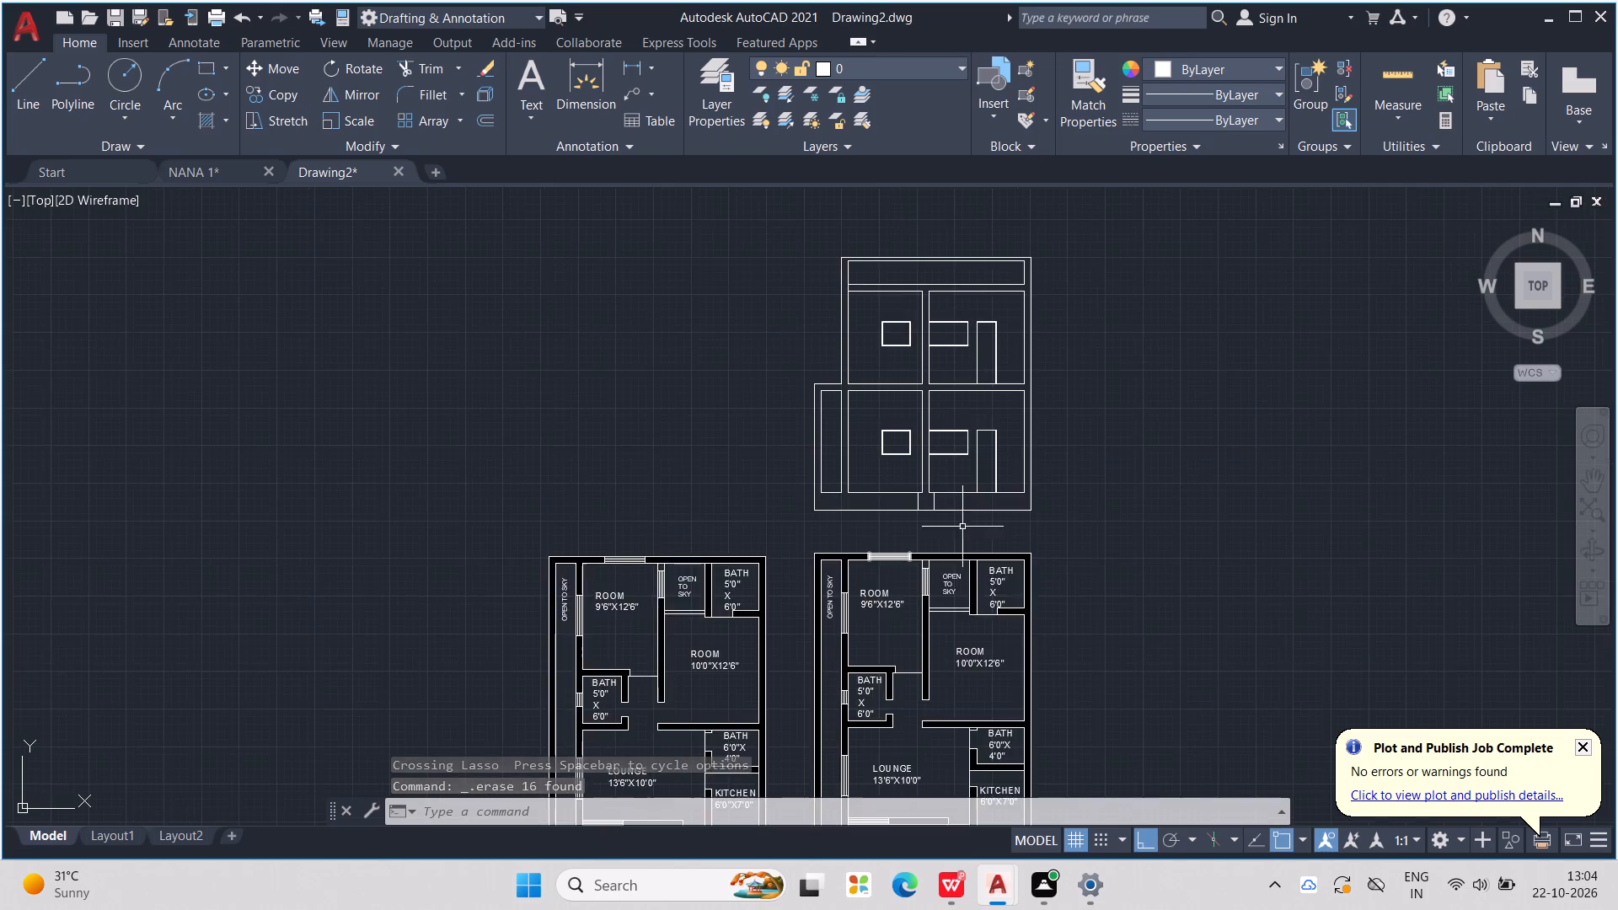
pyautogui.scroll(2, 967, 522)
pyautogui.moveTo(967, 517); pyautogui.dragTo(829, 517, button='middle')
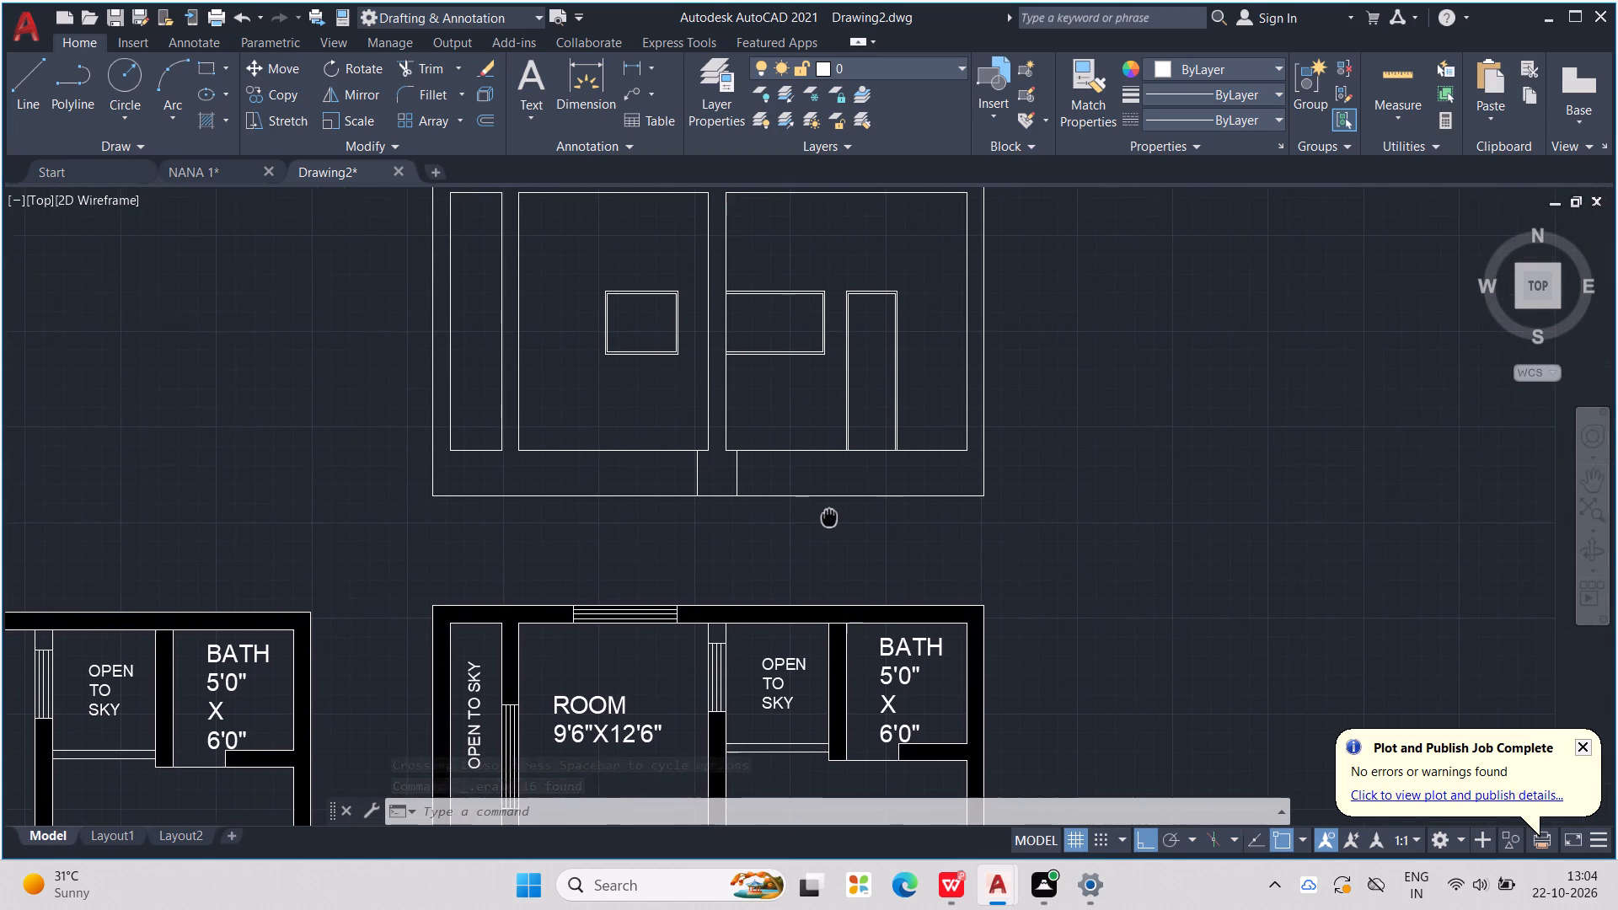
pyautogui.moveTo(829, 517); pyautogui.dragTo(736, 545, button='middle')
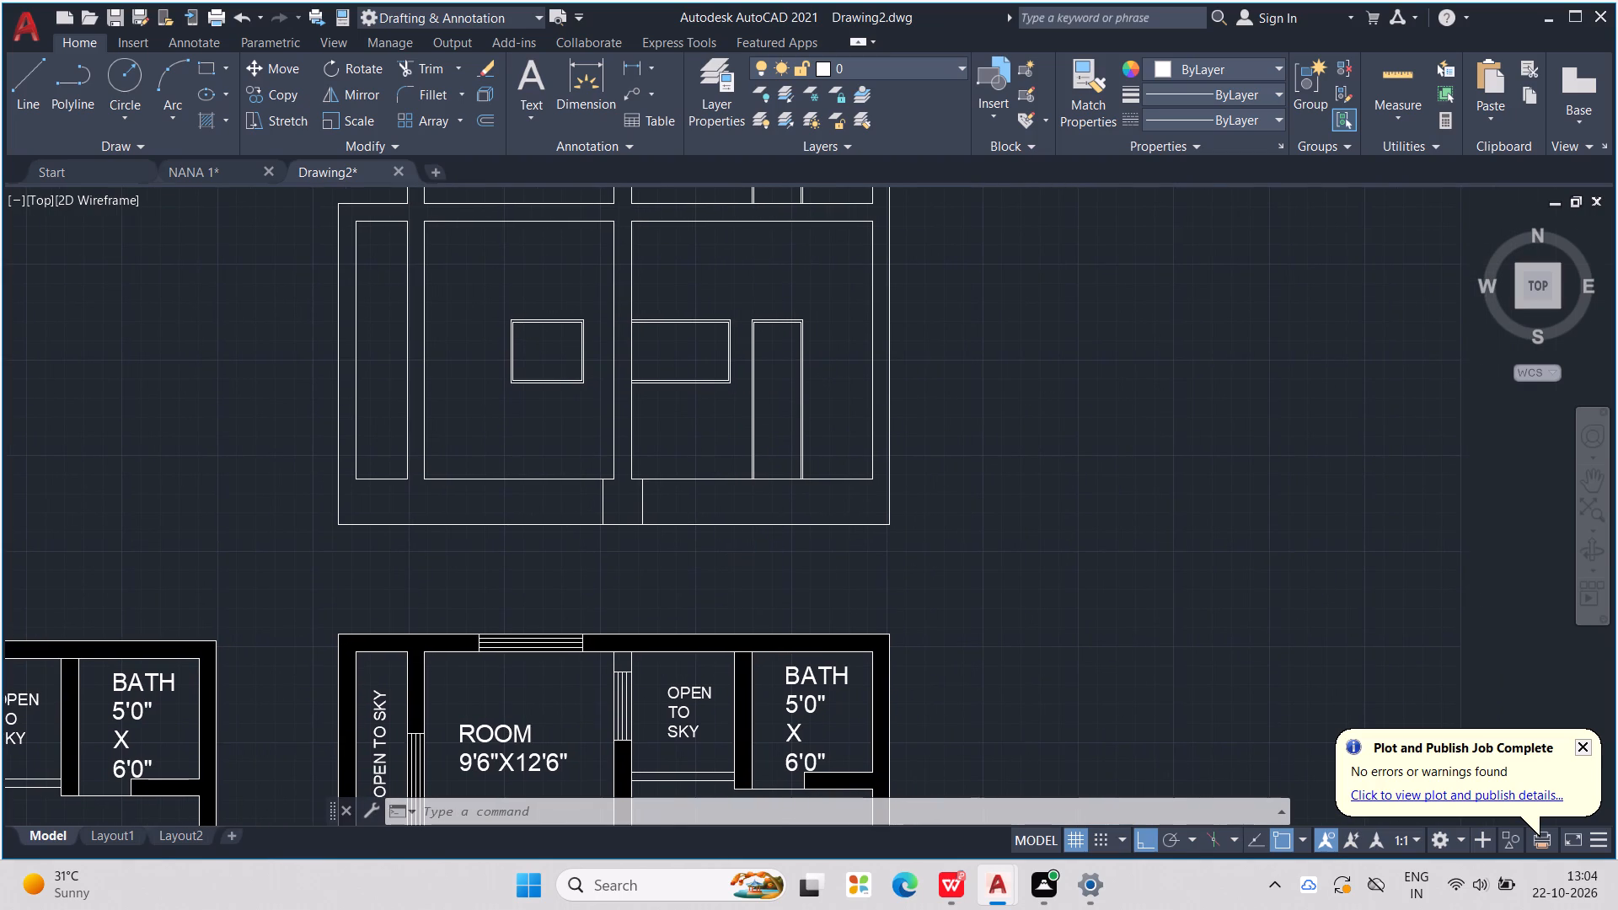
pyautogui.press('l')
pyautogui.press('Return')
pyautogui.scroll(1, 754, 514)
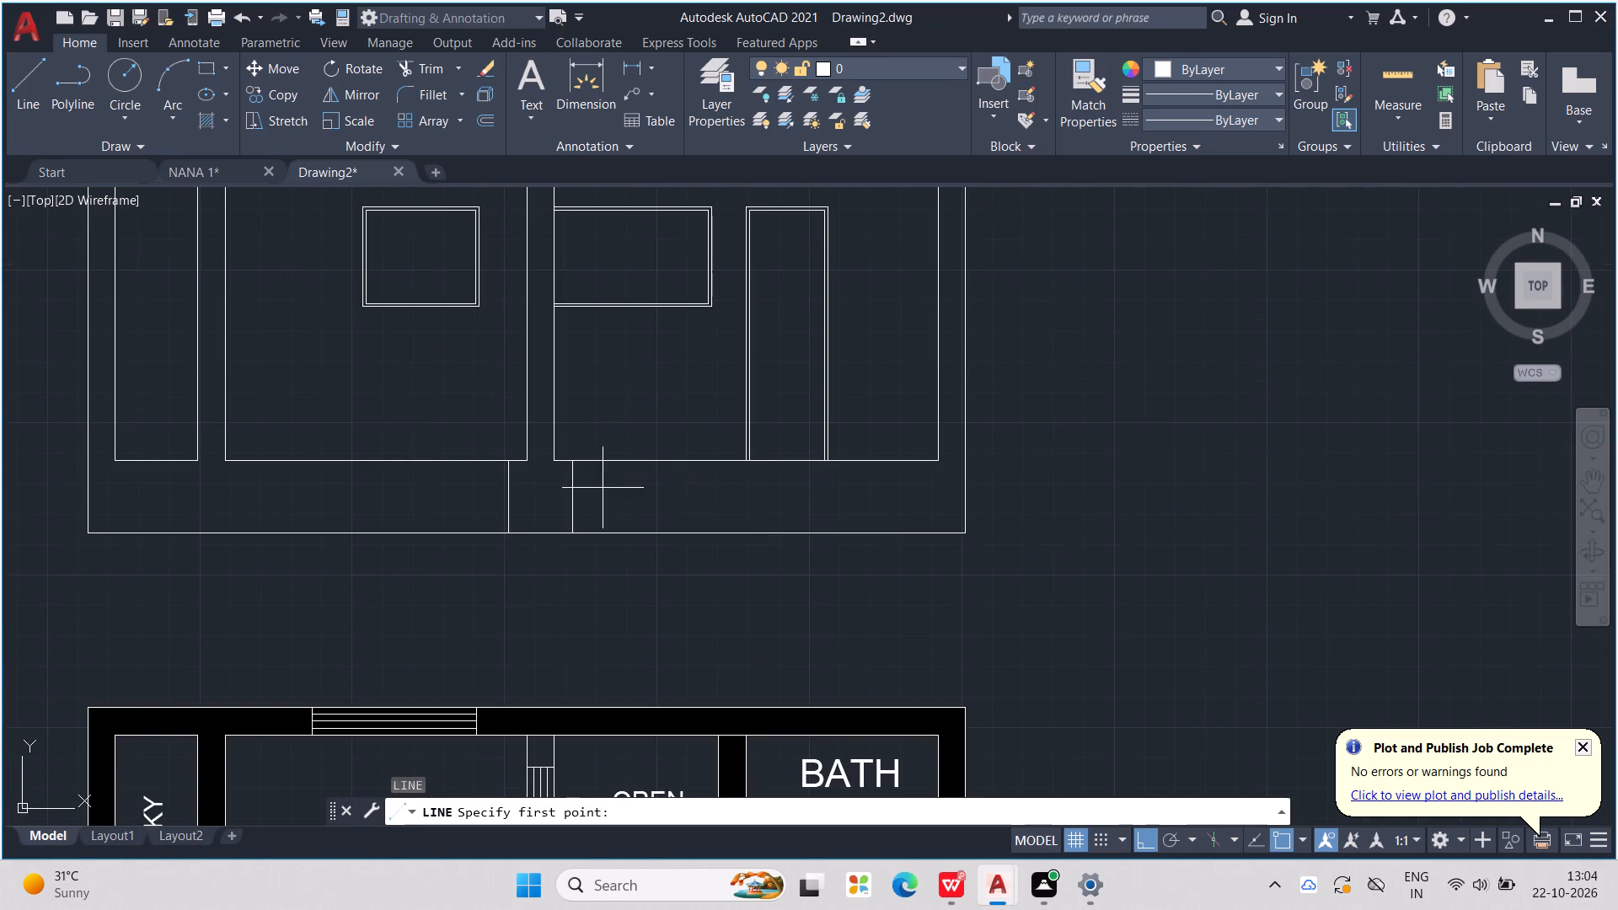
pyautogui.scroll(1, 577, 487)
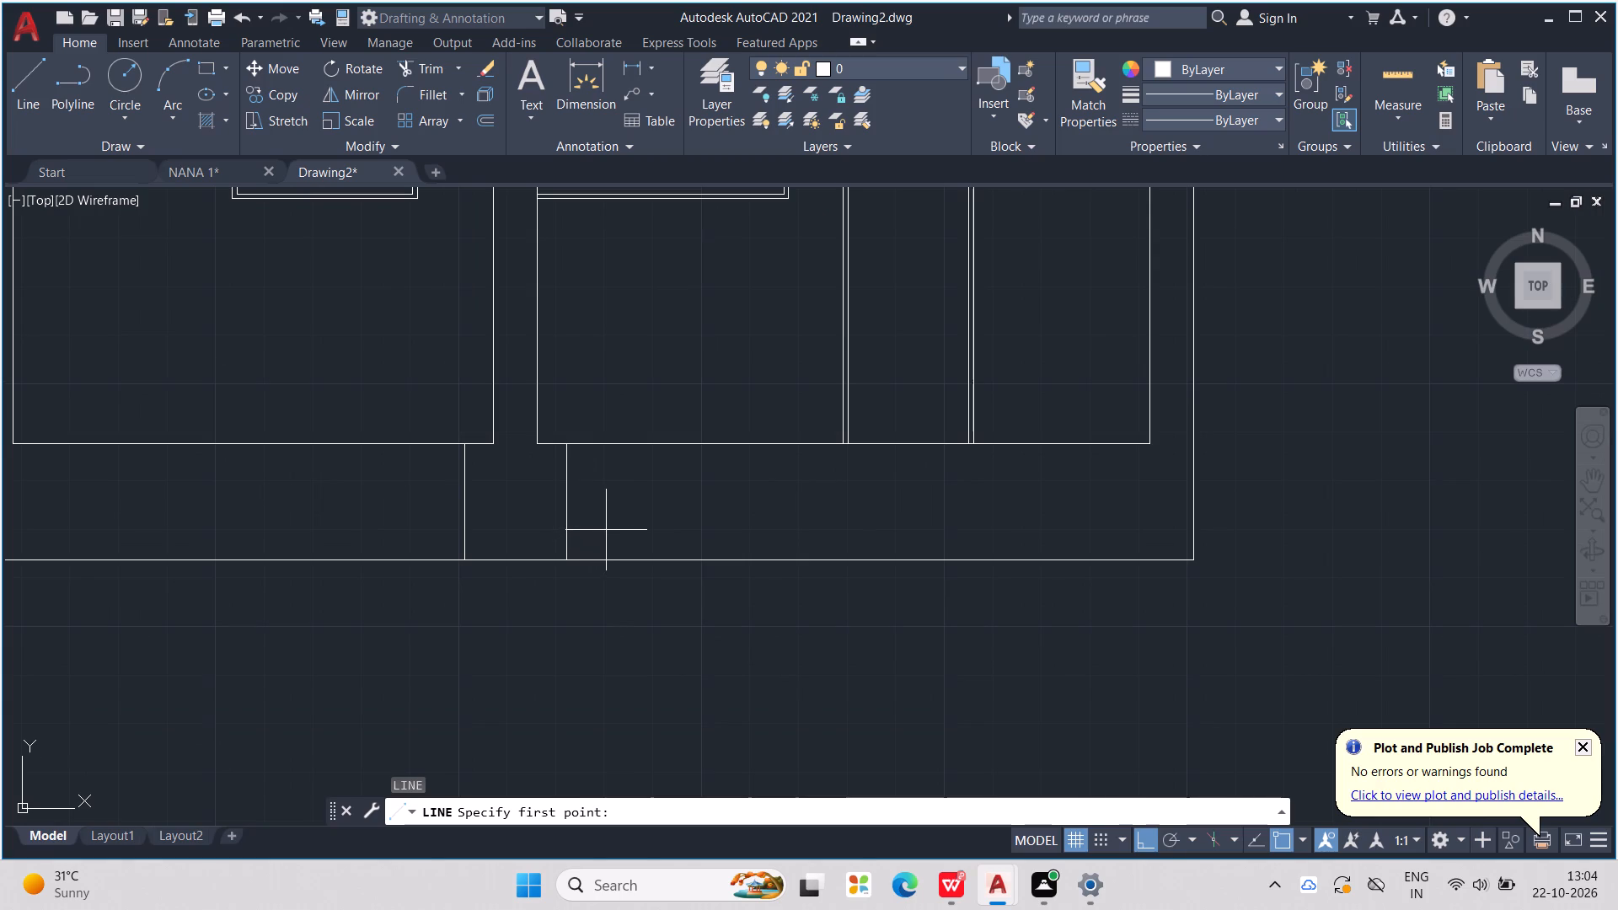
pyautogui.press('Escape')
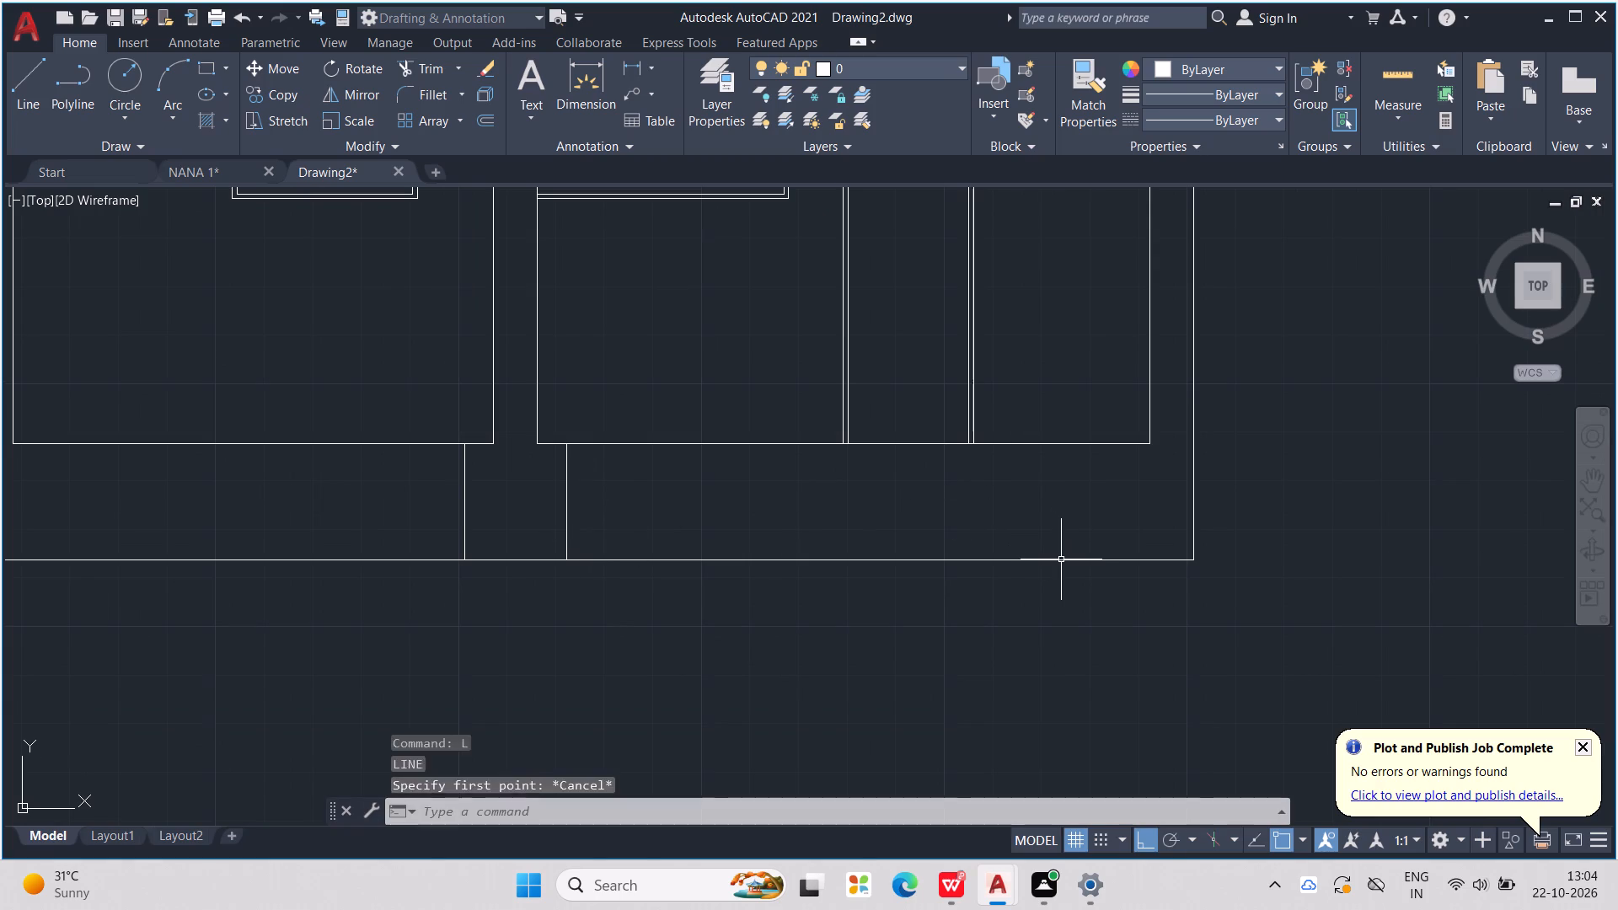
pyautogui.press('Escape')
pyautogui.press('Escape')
# Draw horizontal lines extending 6" east and 6" west from the lower east room's bottom east corner.
pyautogui.press('l')
pyautogui.press('Return')
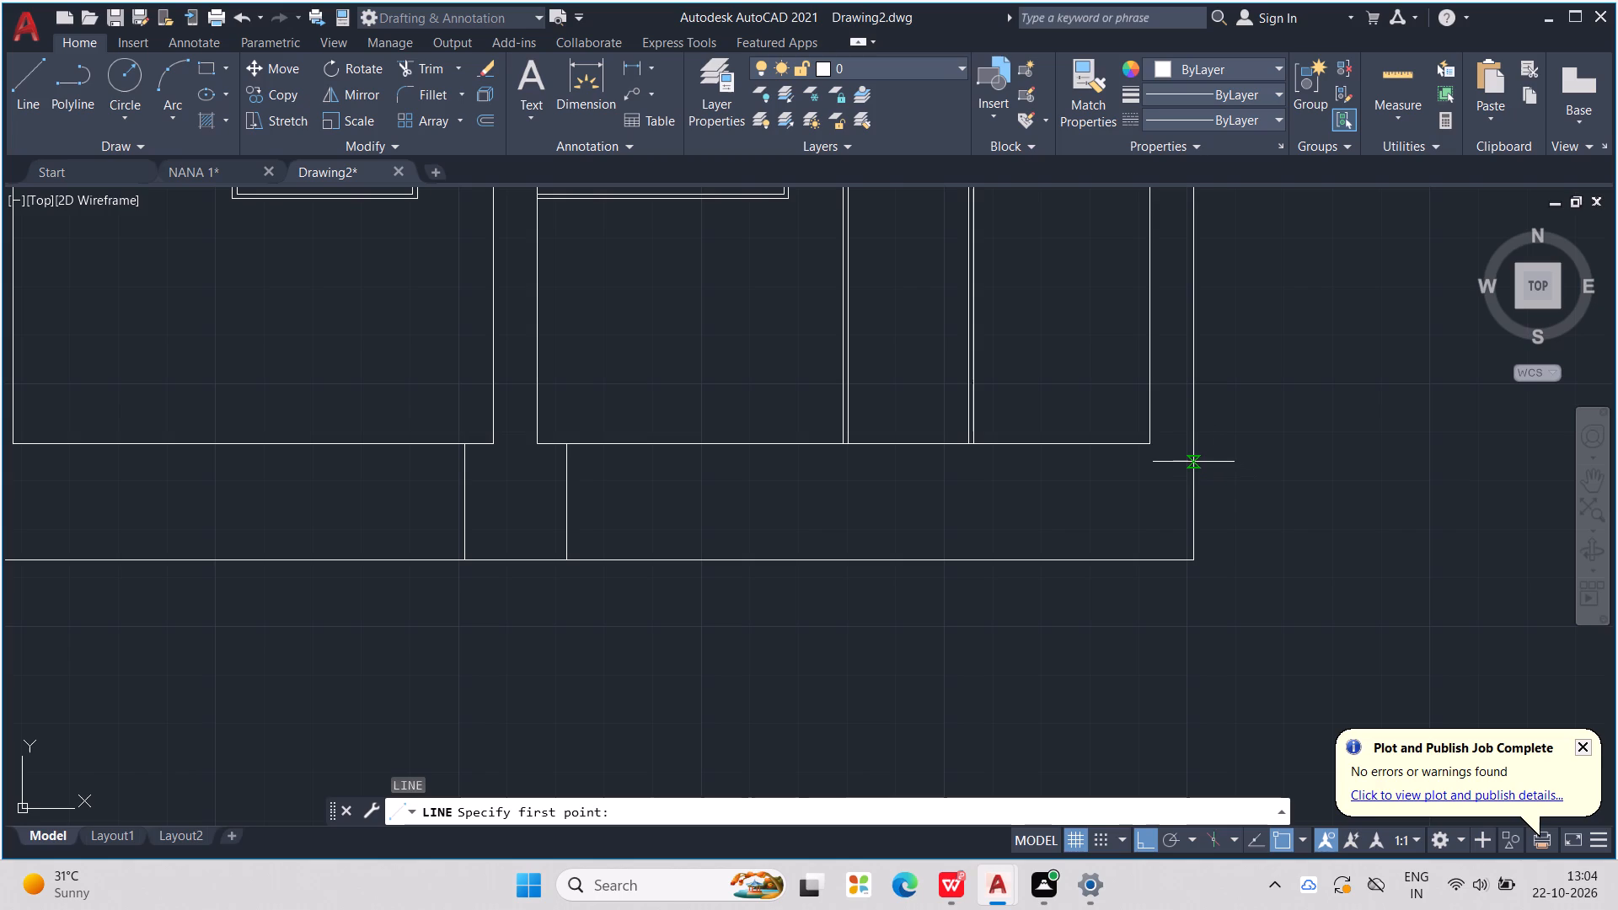
pyautogui.moveTo(1171, 450); pyautogui.dragTo(966, 449, button='middle')
pyautogui.scroll(4, 955, 436)
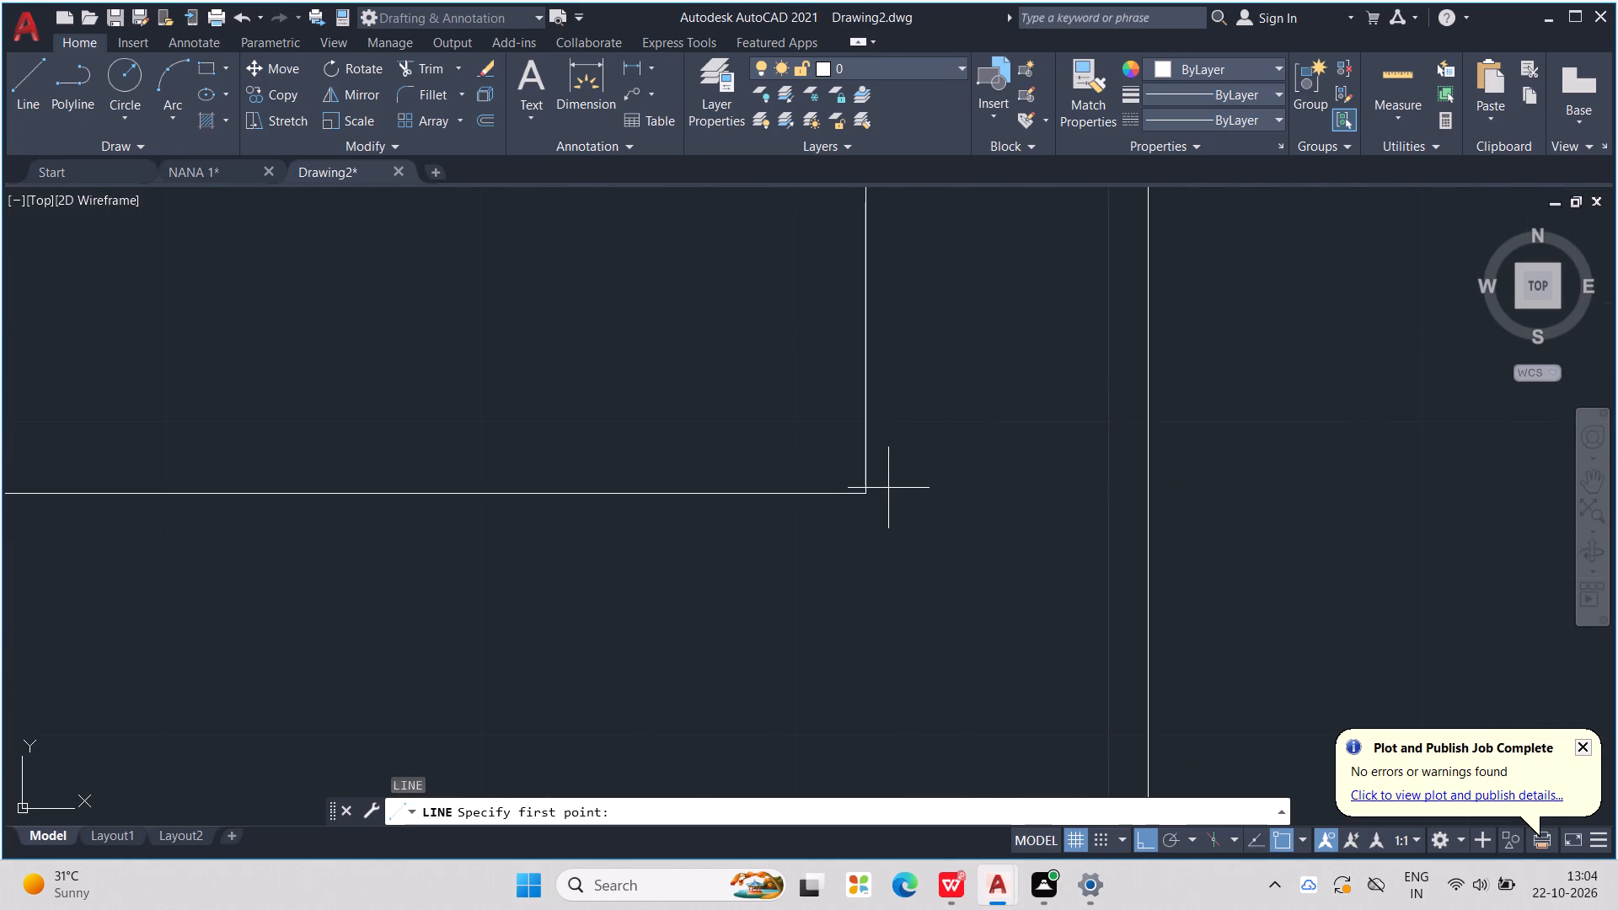
pyautogui.moveTo(889, 477); pyautogui.dragTo(890, 455, button='middle')
pyautogui.click(874, 472)
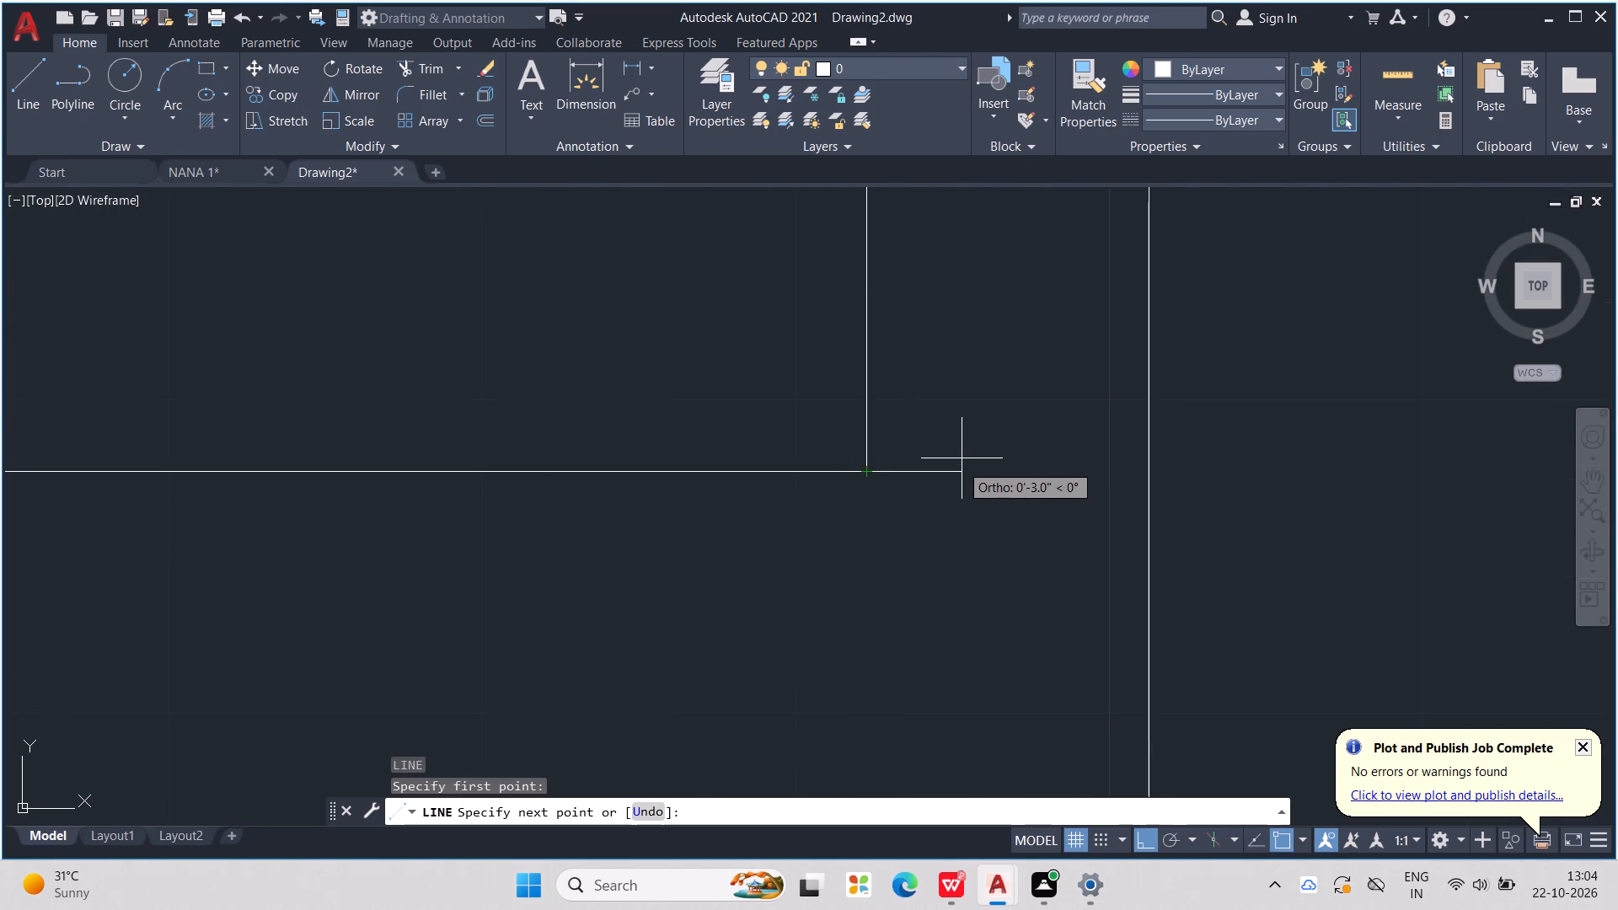
pyautogui.write('6"')
pyautogui.press('Return')
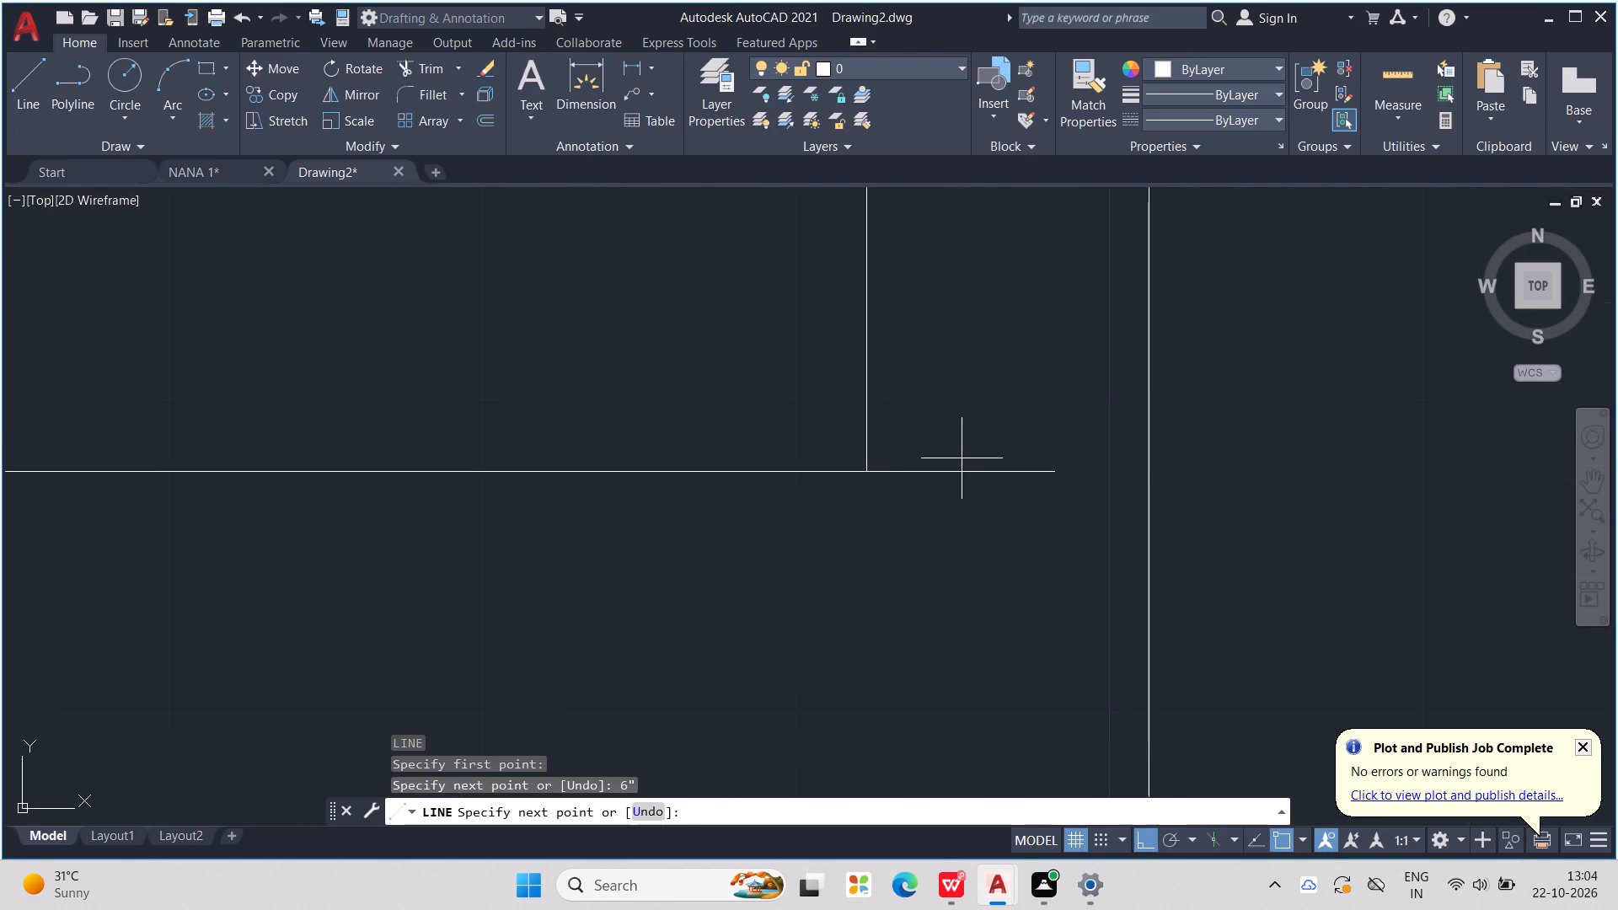
pyautogui.click(871, 474)
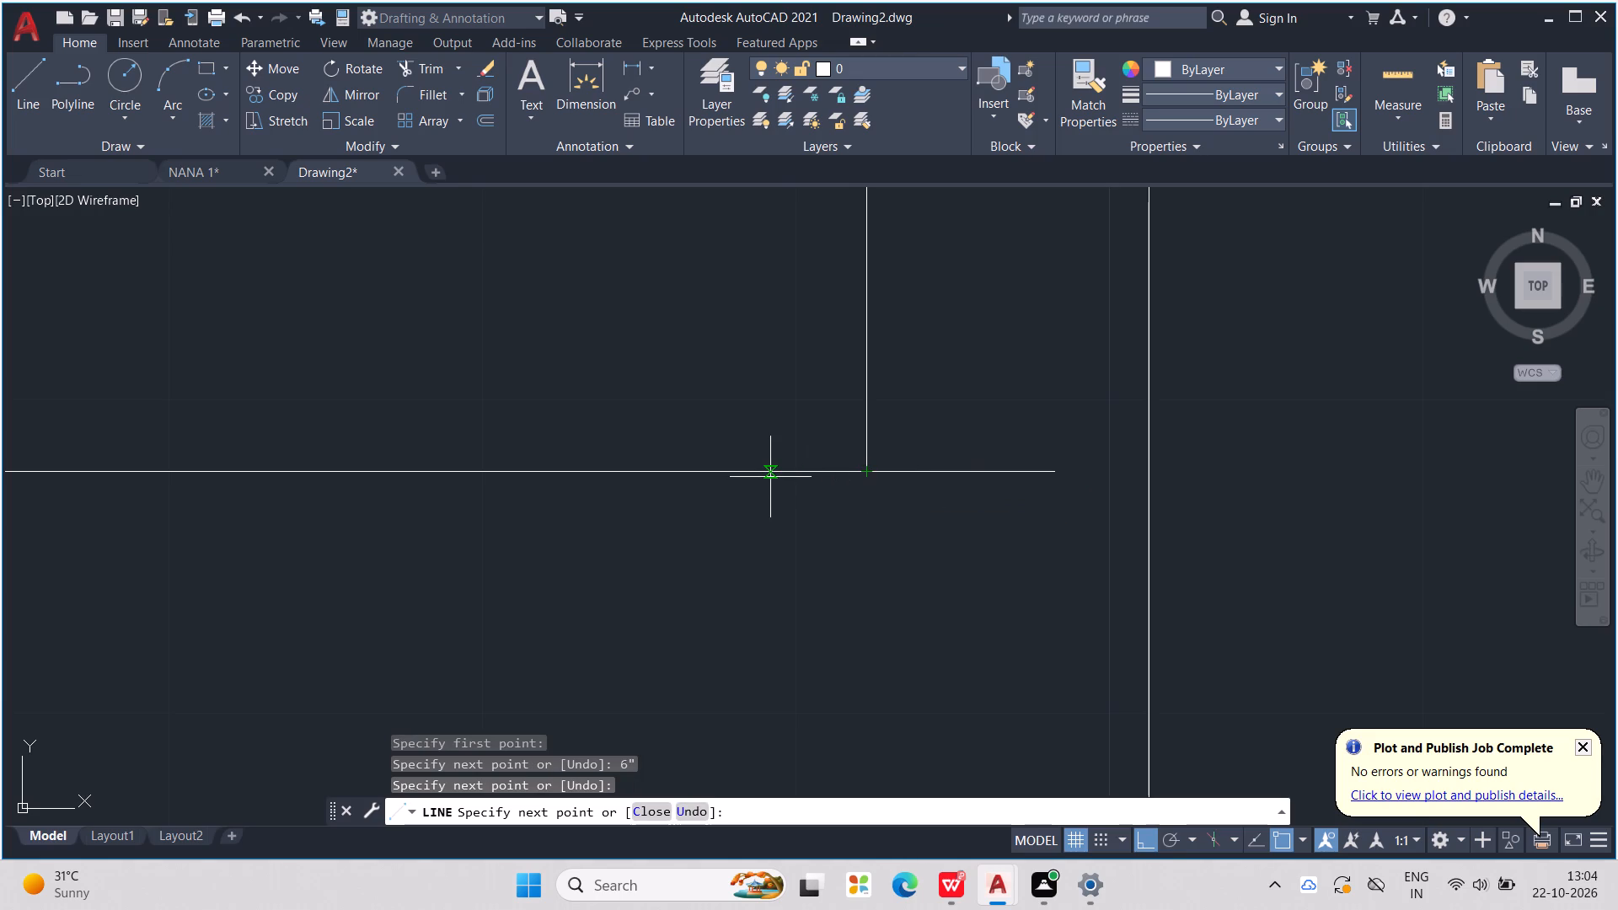
pyautogui.press('6')
pyautogui.hotkey('shift', '"')
pyautogui.press('Return')
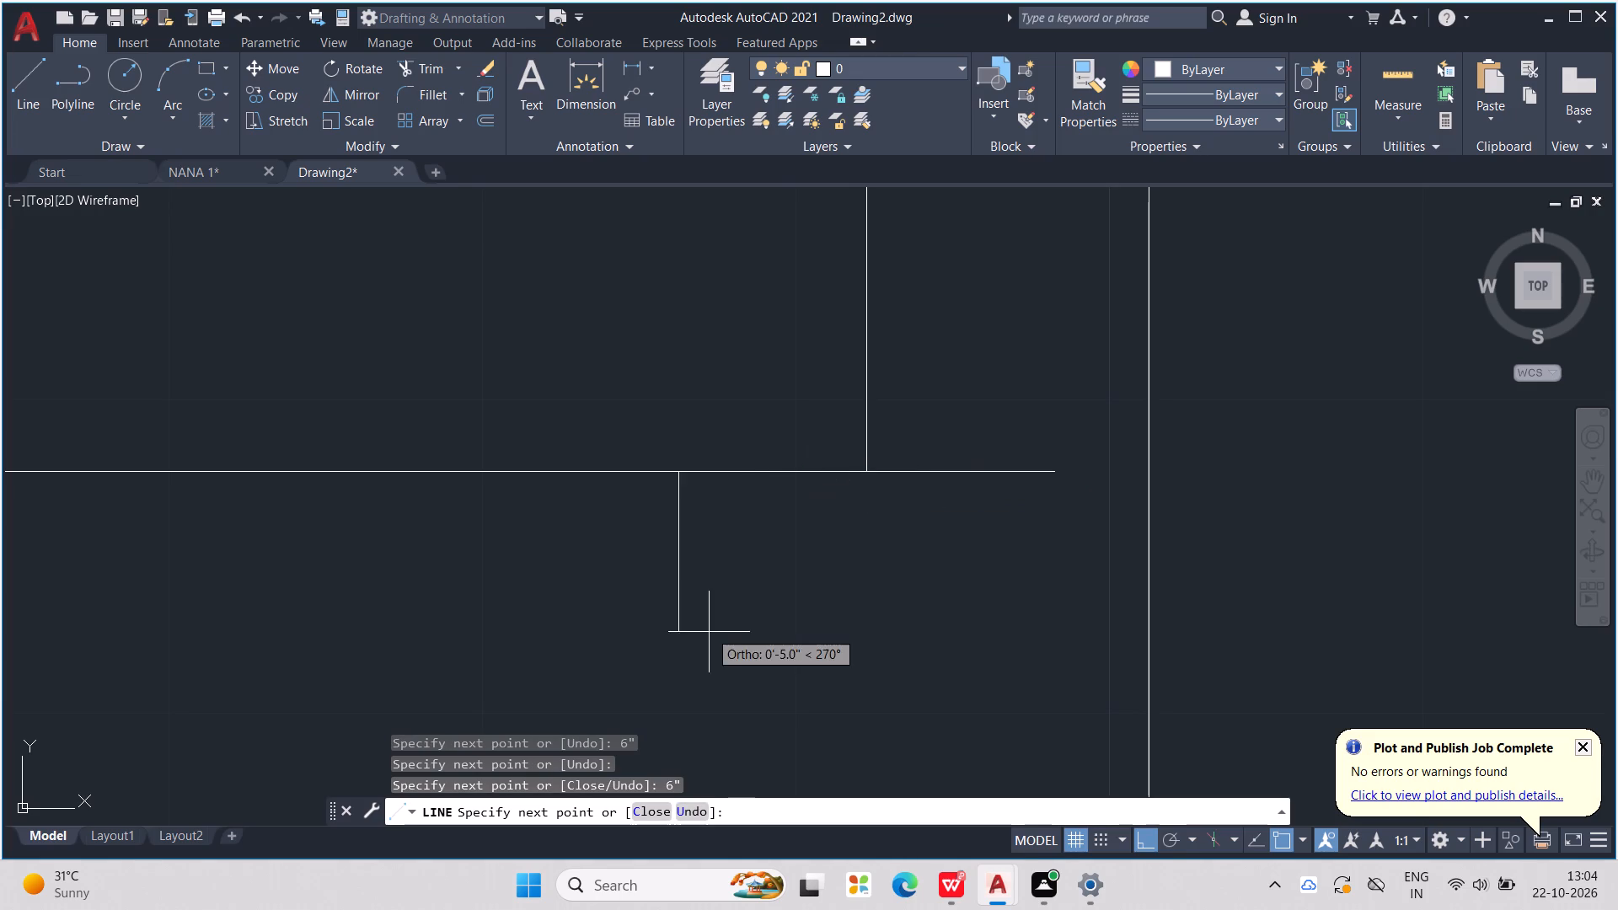
# Draw short vertical lines down from both ends of the 6" projections, and delete the diagonal connecting them.
pyautogui.moveTo(732, 670); pyautogui.dragTo(703, 559, button='middle')
pyautogui.click(695, 647)
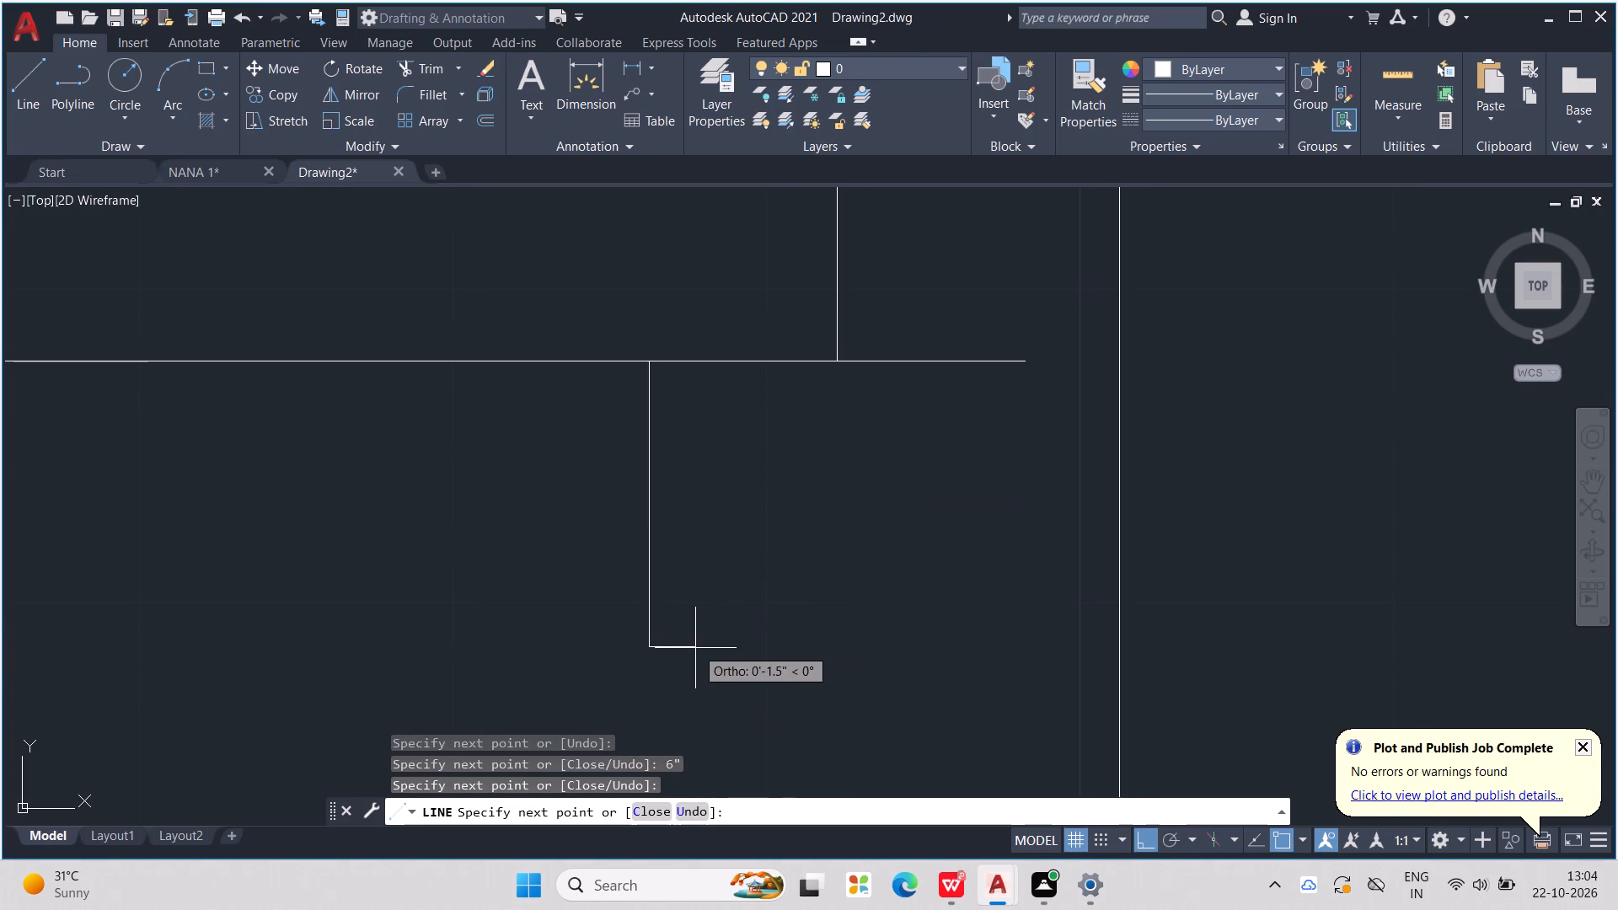
pyautogui.click(1023, 361)
pyautogui.click(1046, 601)
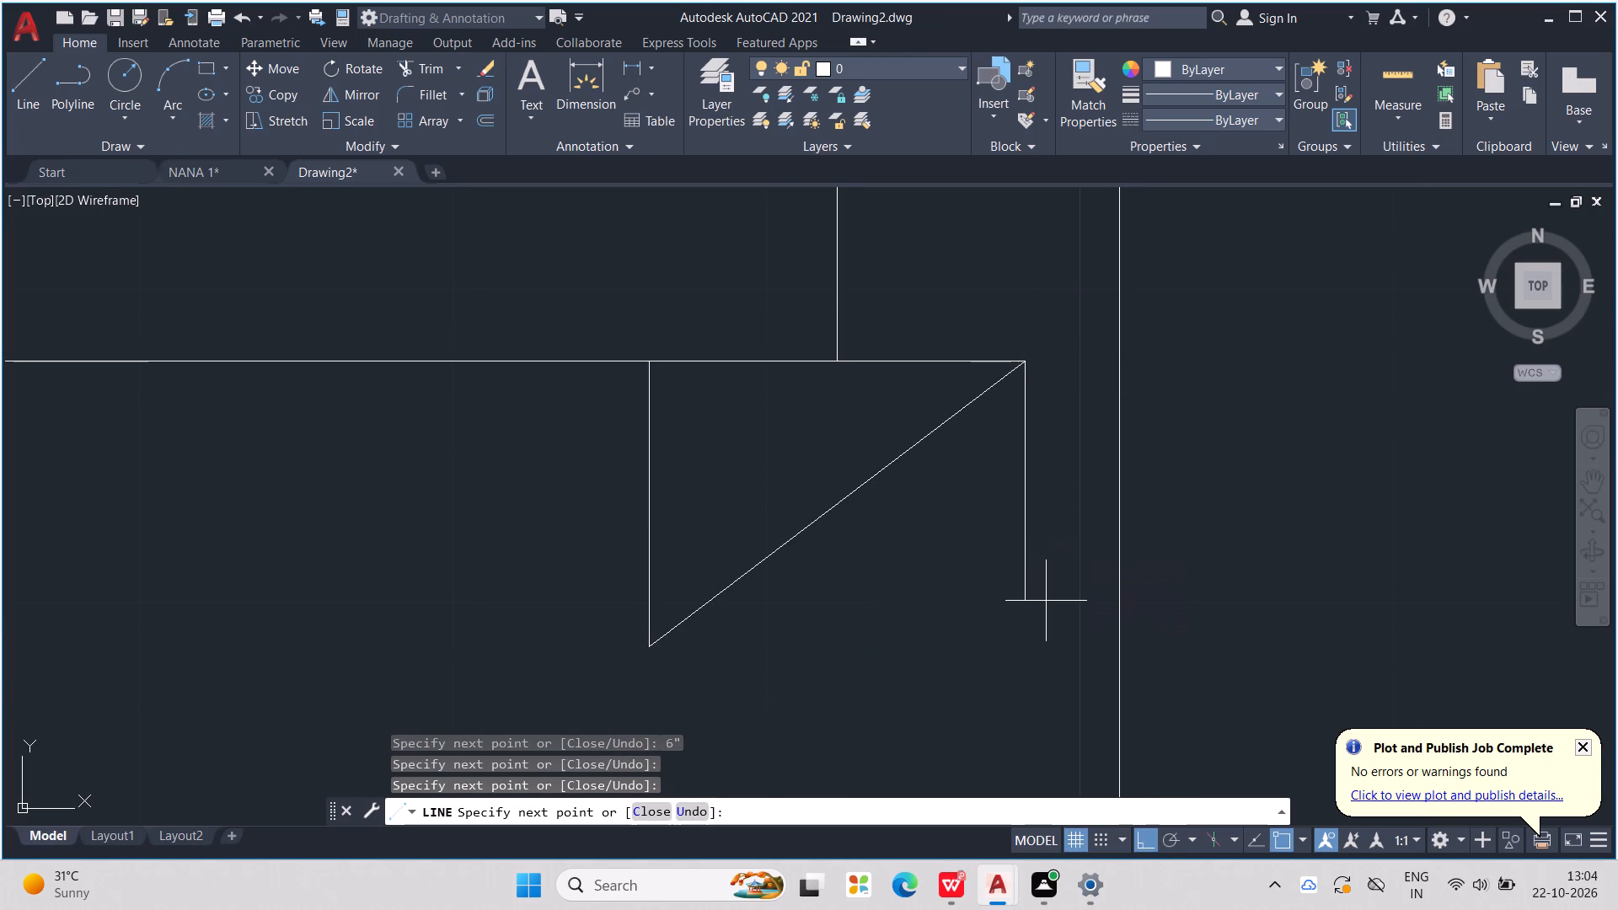
pyautogui.press('Escape')
pyautogui.click(851, 489)
pyautogui.press('Delete')
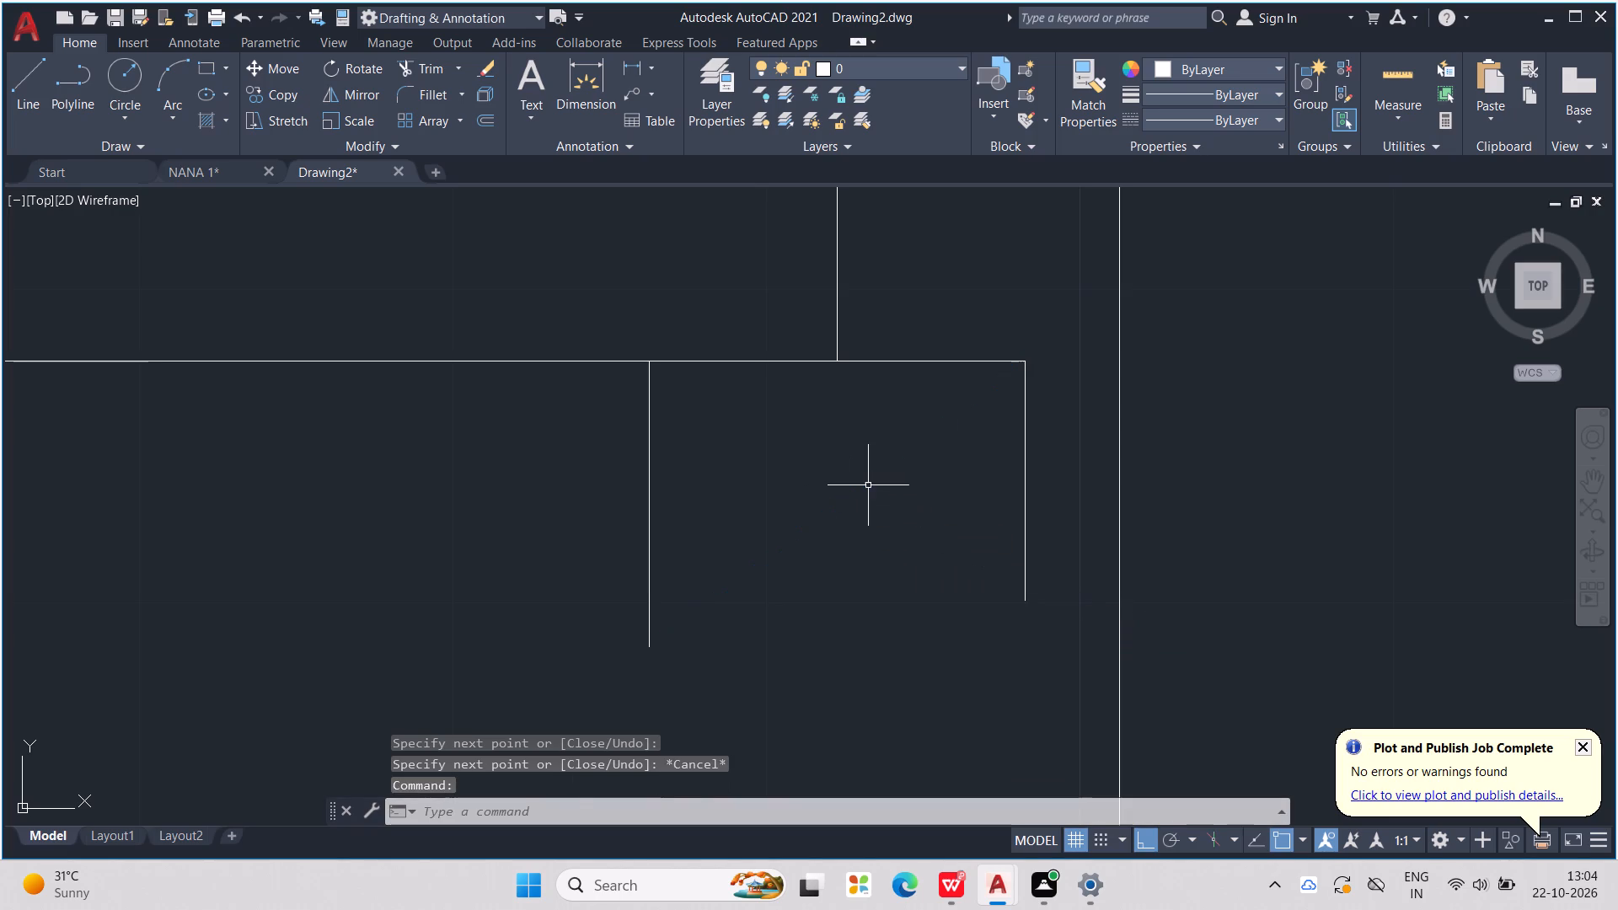
# Extend both short vertical lines under the east outer wall down to the section's base line.
pyautogui.scroll(-6, 884, 441)
pyautogui.scroll(1, 754, 451)
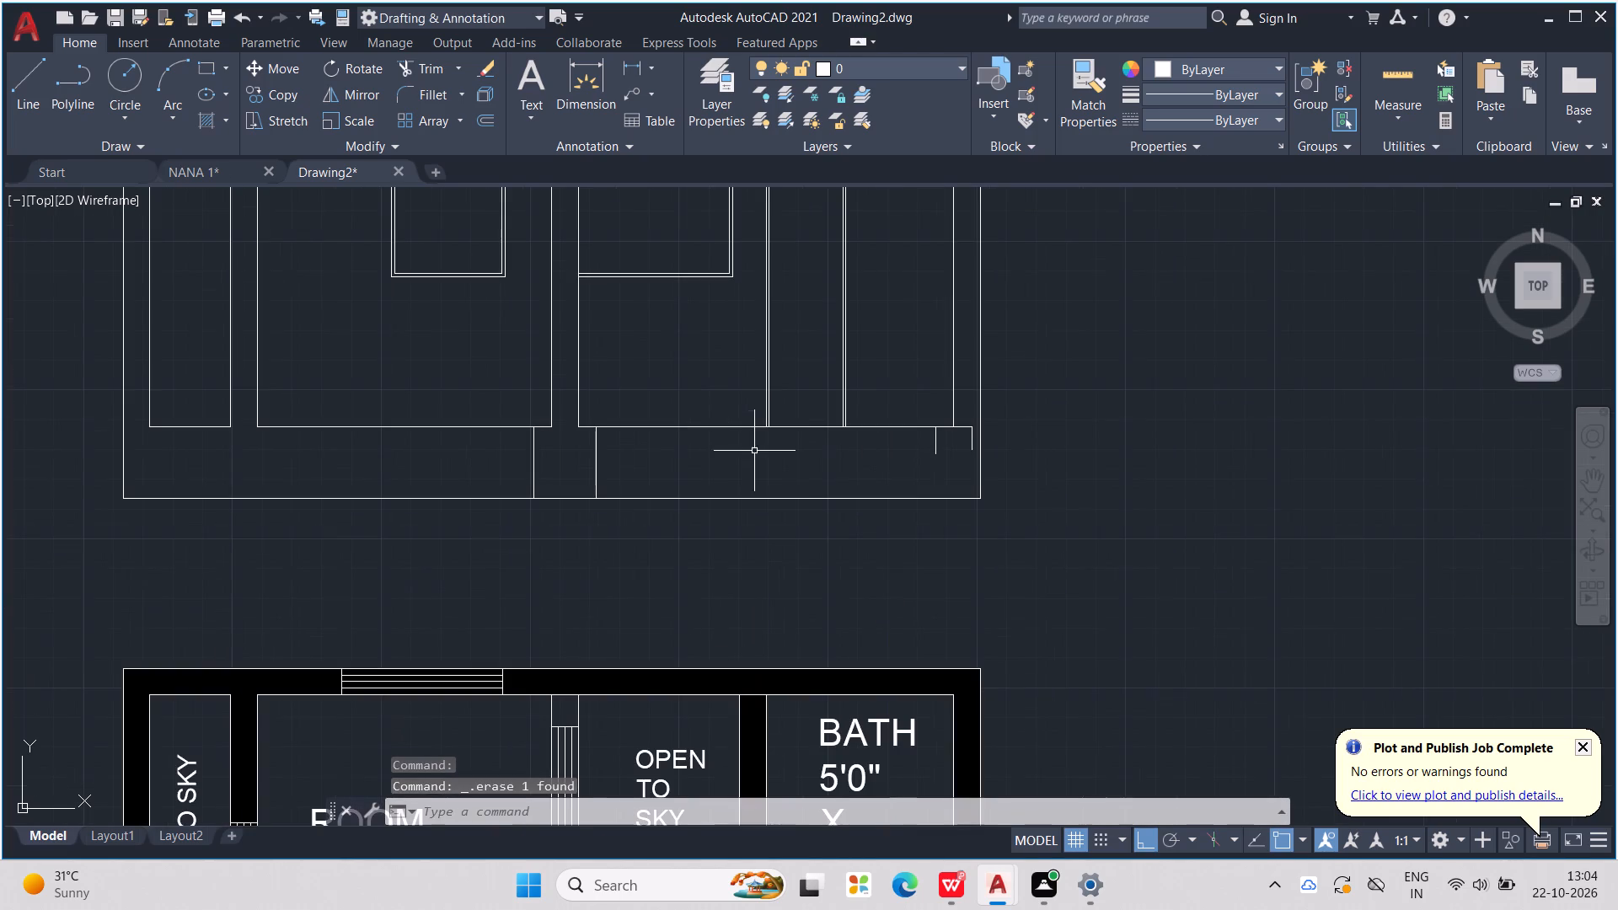
pyautogui.write('EX')
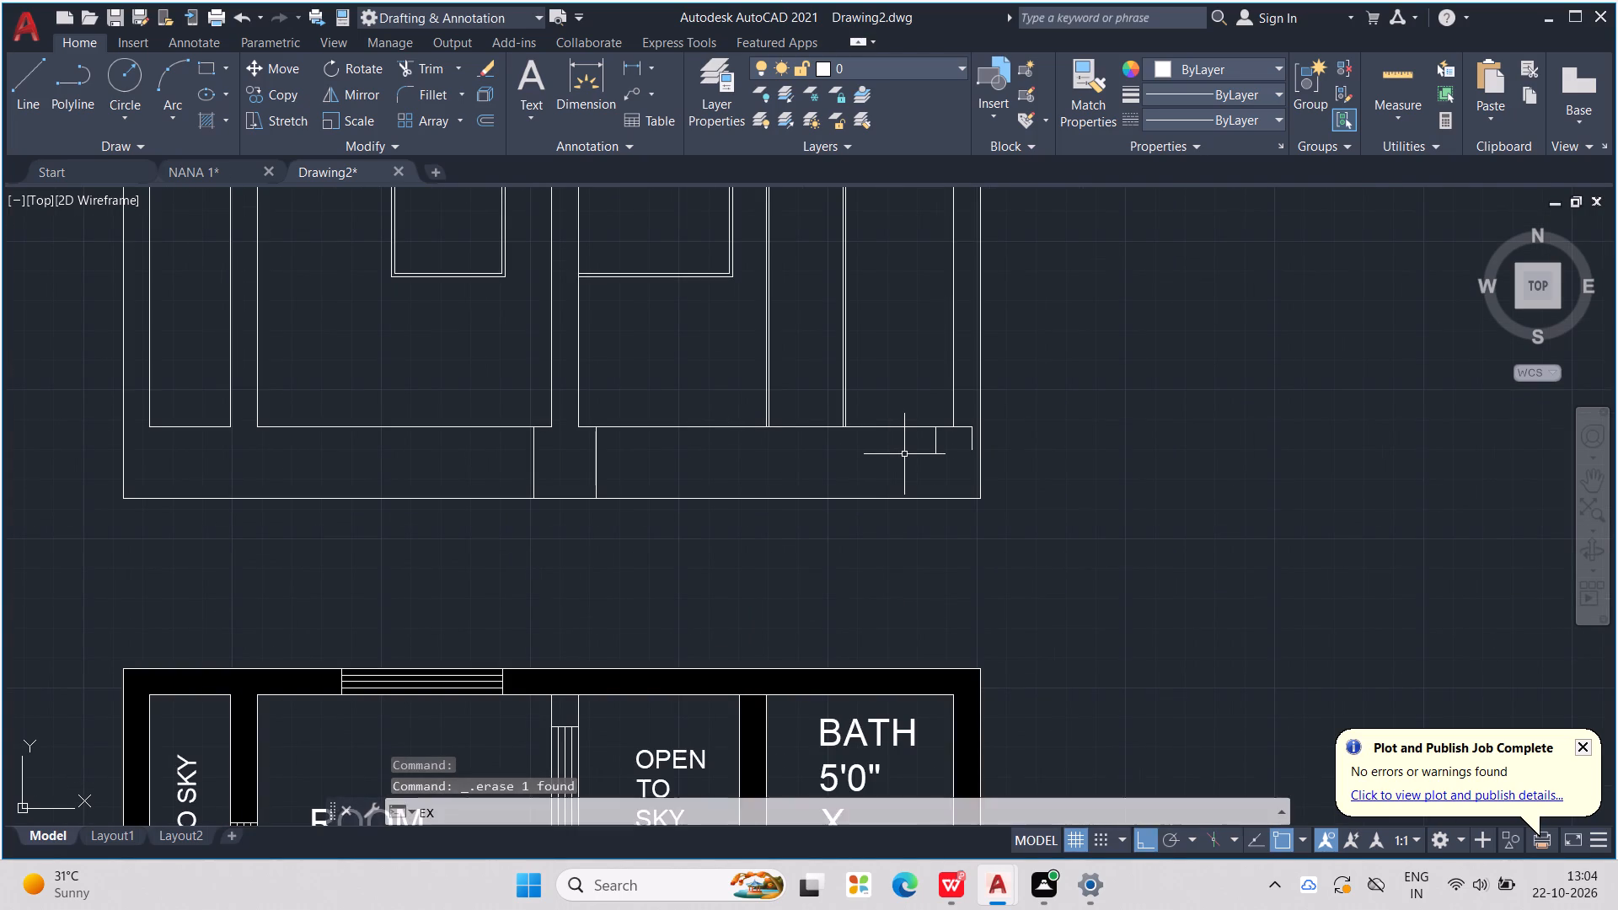
pyautogui.press('Return')
pyautogui.click(971, 435)
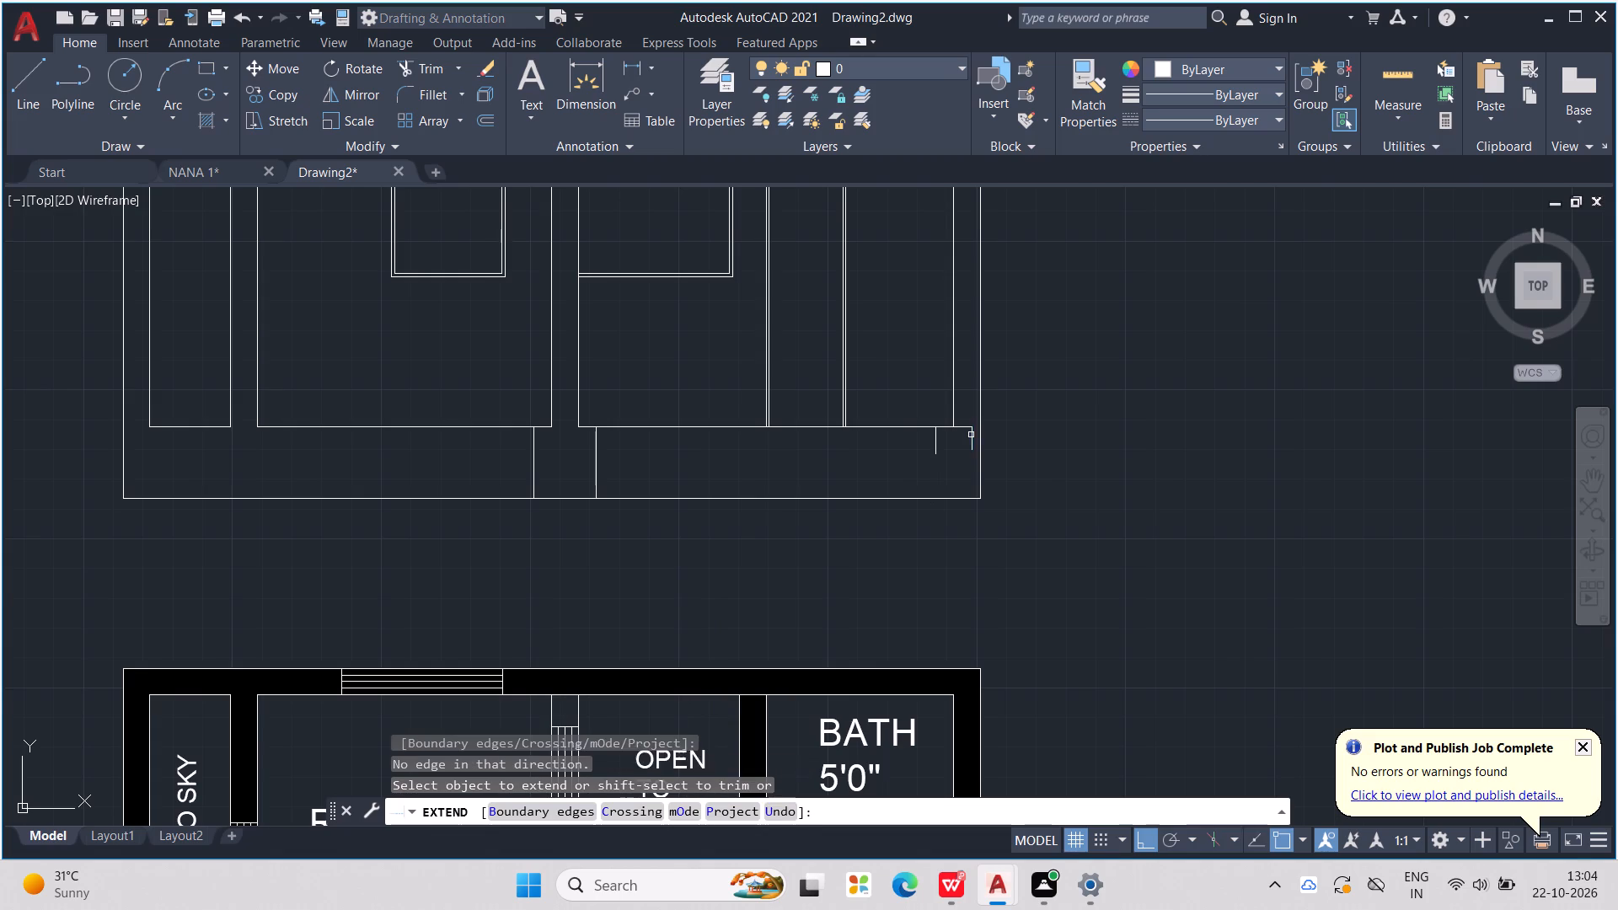
pyautogui.scroll(2, 971, 435)
pyautogui.moveTo(856, 455); pyautogui.dragTo(941, 450)
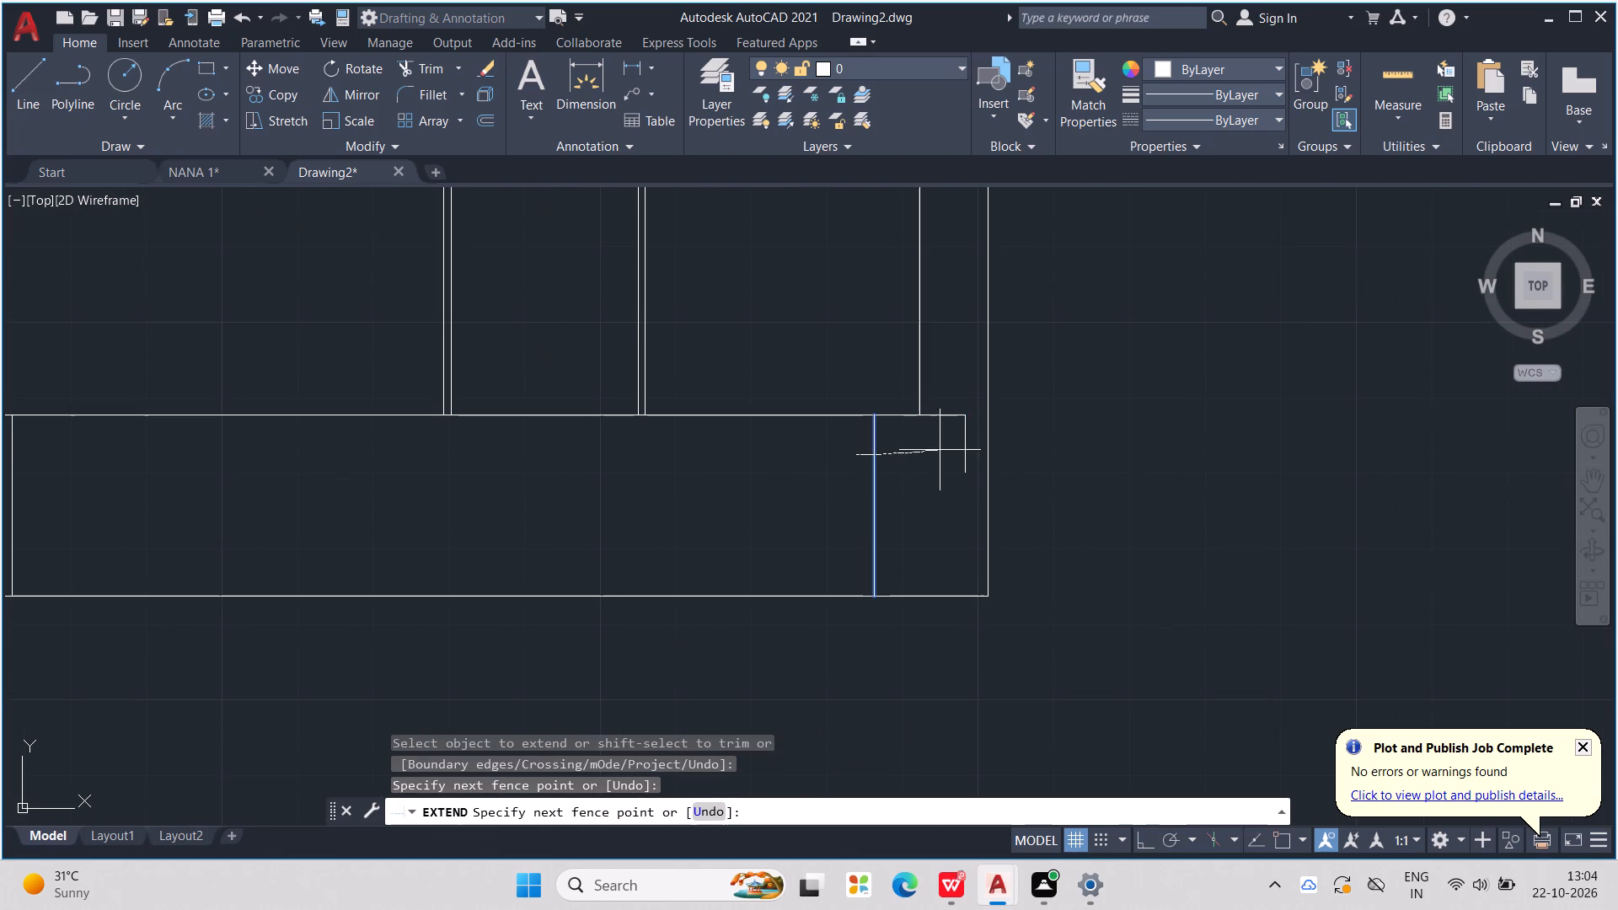
pyautogui.moveTo(941, 450); pyautogui.dragTo(975, 442)
pyautogui.scroll(-1, 967, 446)
pyautogui.moveTo(834, 480); pyautogui.dragTo(869, 487, button='middle')
pyautogui.scroll(-1, 836, 481)
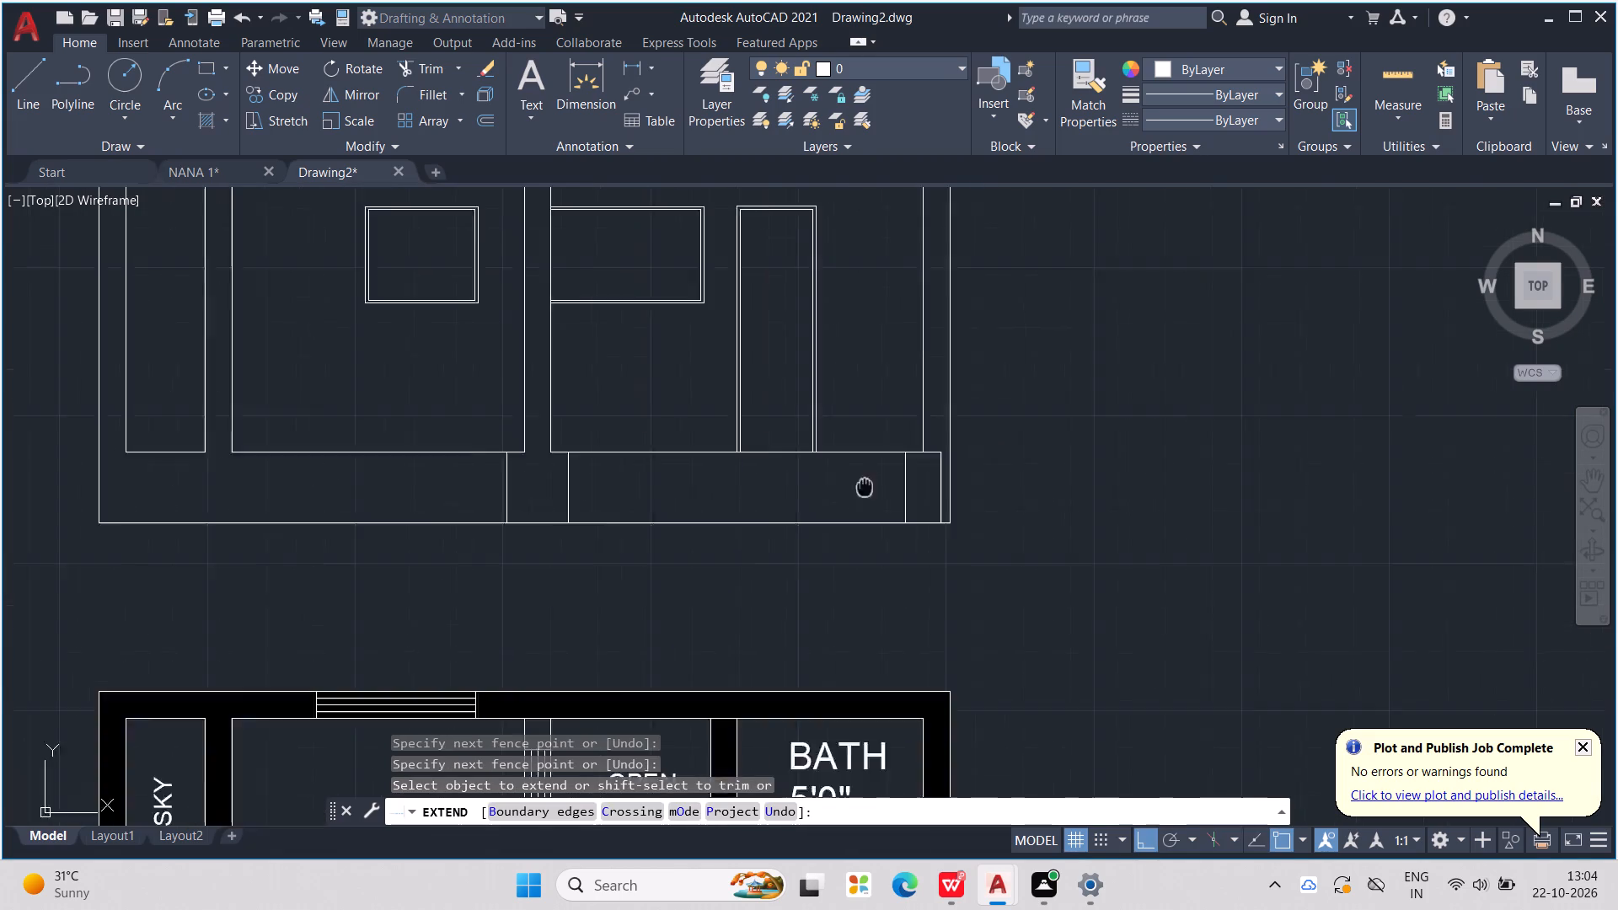
pyautogui.moveTo(869, 487); pyautogui.dragTo(1390, 570, button='middle')
pyautogui.press('Escape')
pyautogui.press('Escape')
pyautogui.press('Escape')
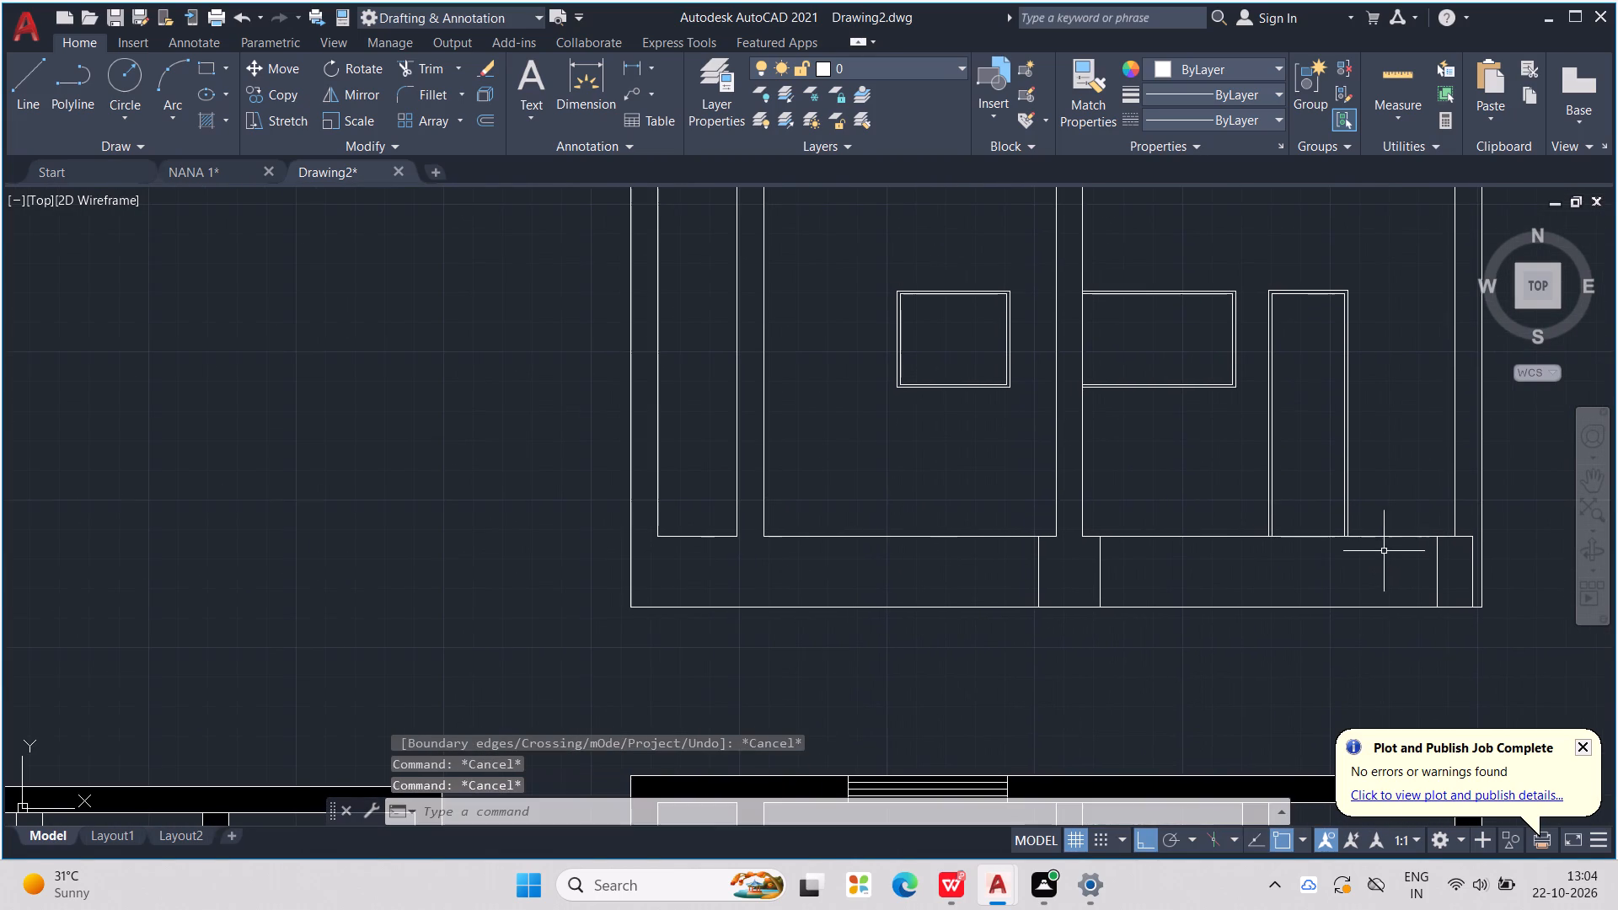
# Draw a line 6" east from the lower middle room's bottom west corner and down to the section's base line.
pyautogui.press('l')
pyautogui.press('Return')
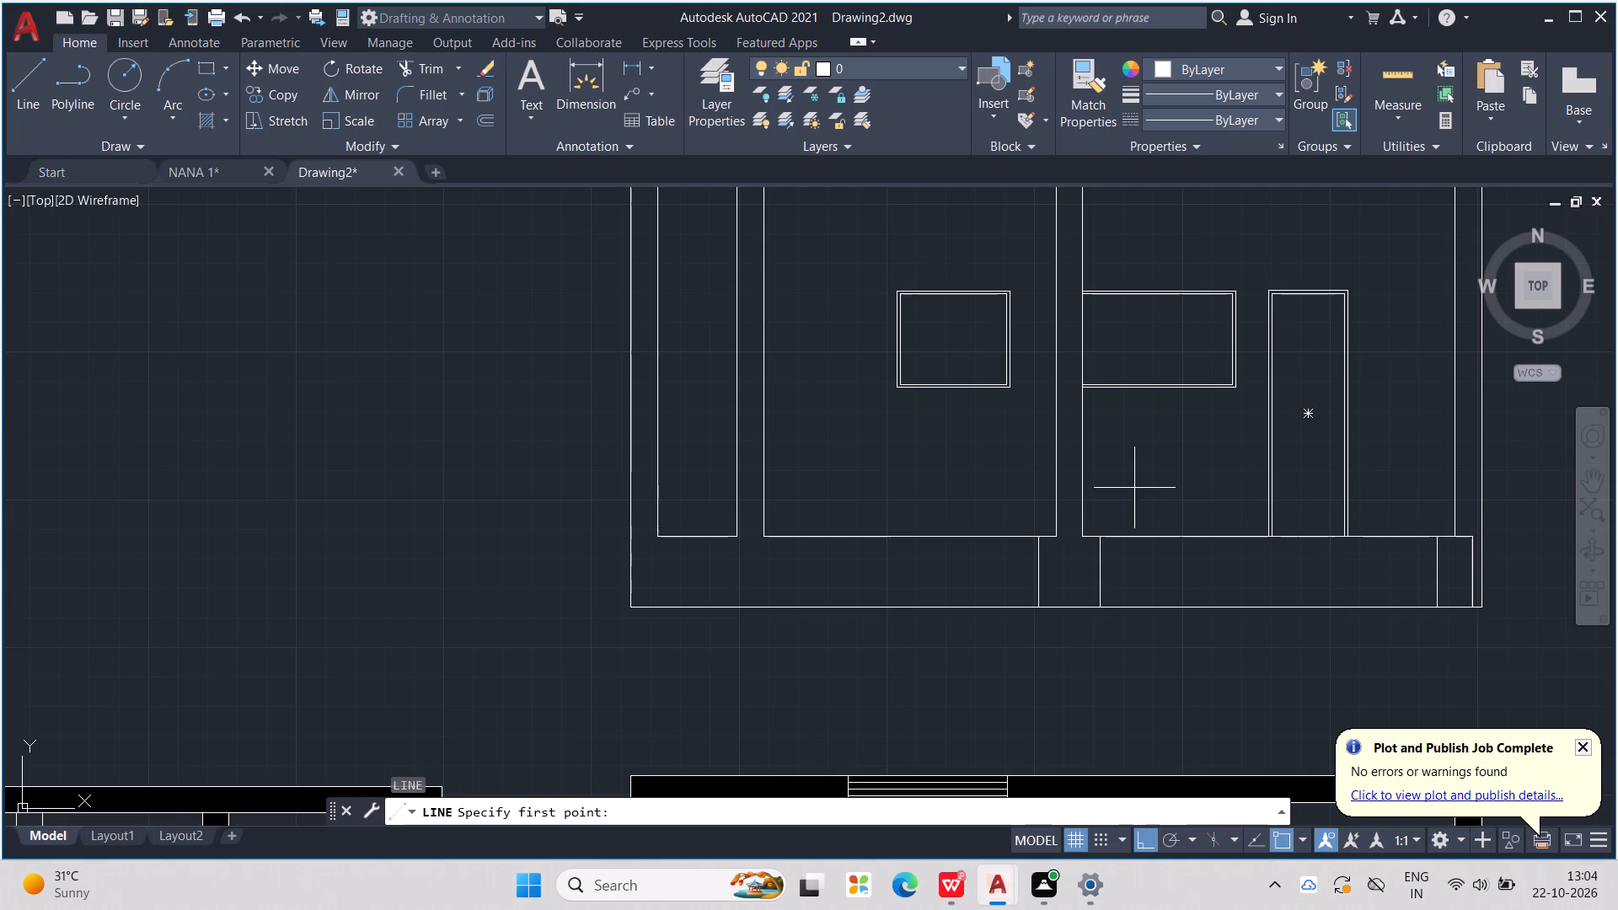
pyautogui.scroll(2, 812, 529)
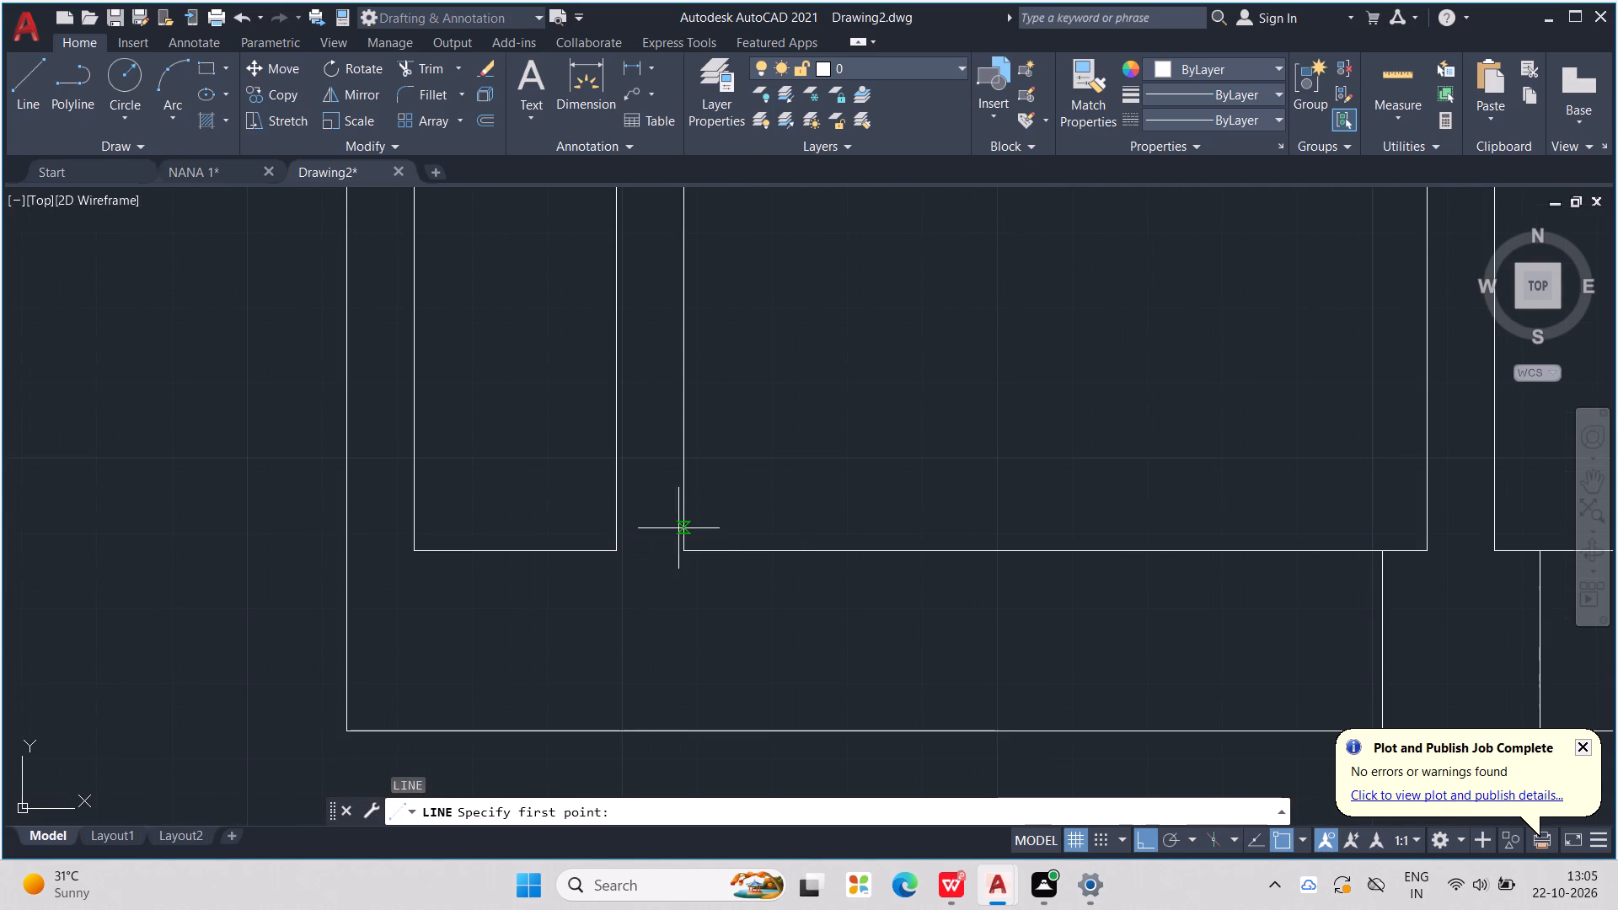
pyautogui.click(684, 548)
pyautogui.write('6"')
pyautogui.press('Return')
pyautogui.scroll(-1, 765, 629)
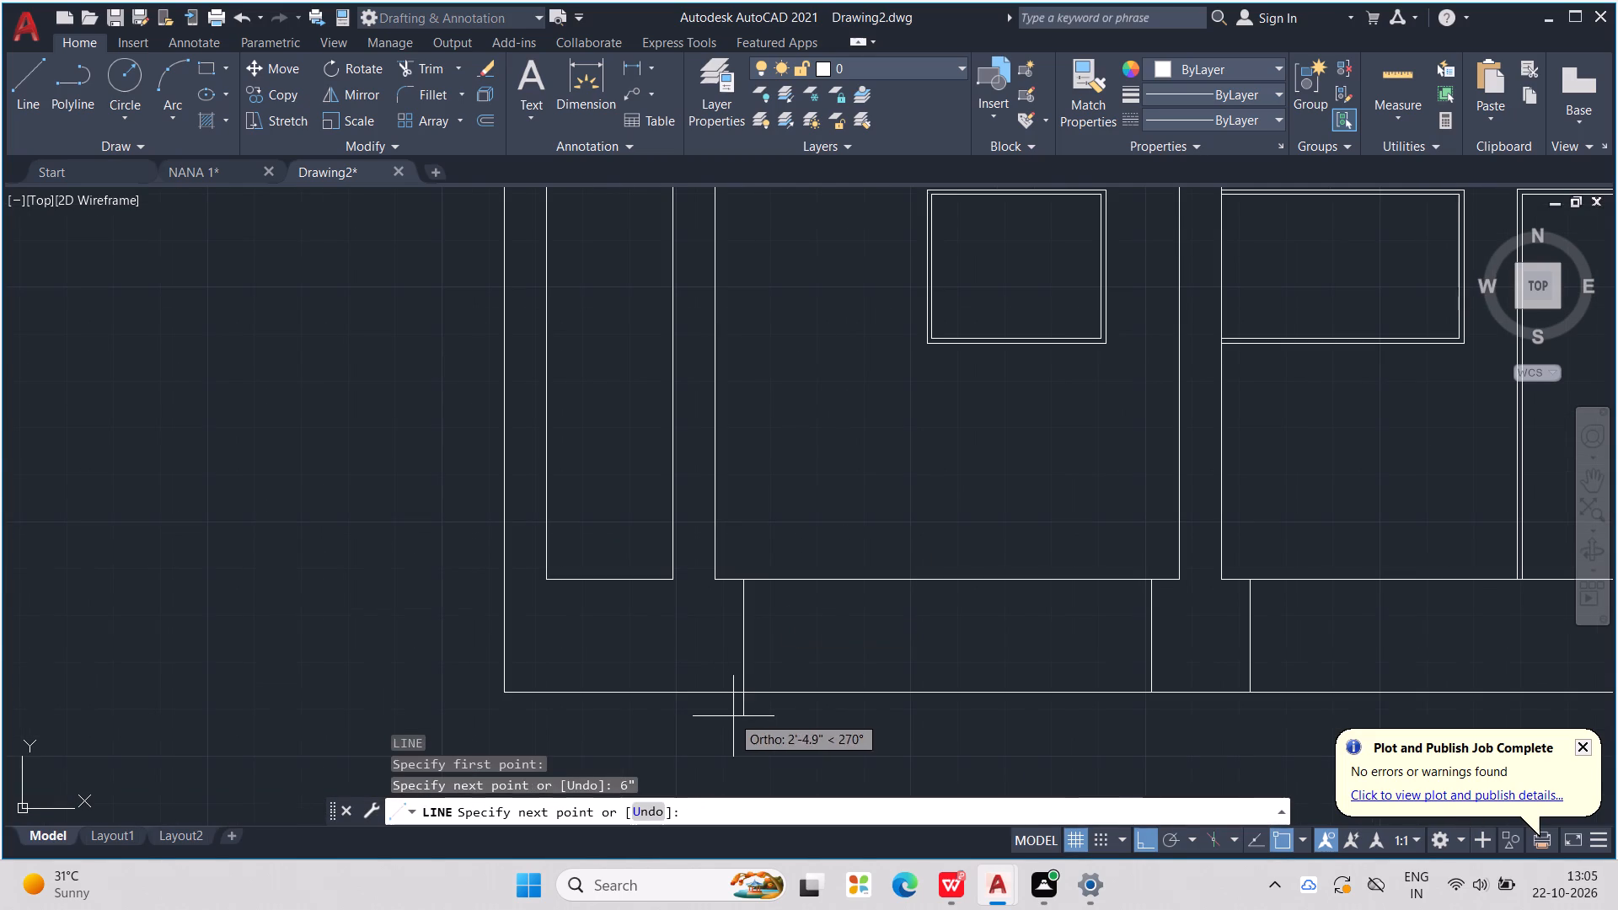
pyautogui.click(750, 698)
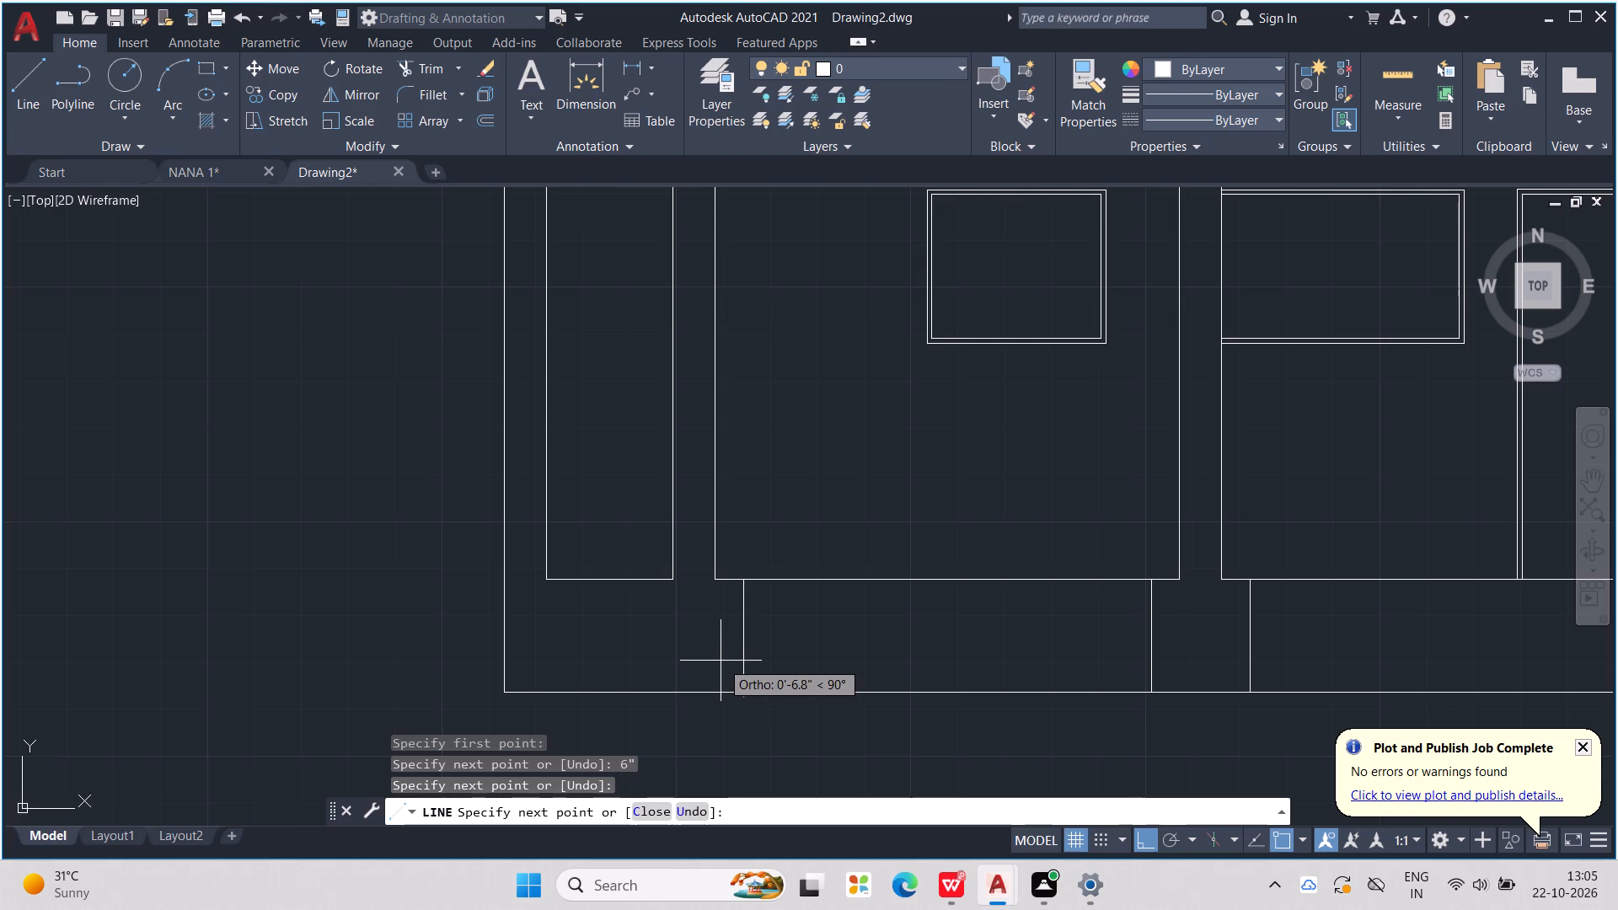
pyautogui.press('Escape')
# Draw a line 6" west from the narrow west bay's bottom east corner and down to the base line.
pyautogui.press('l')
pyautogui.press('Return')
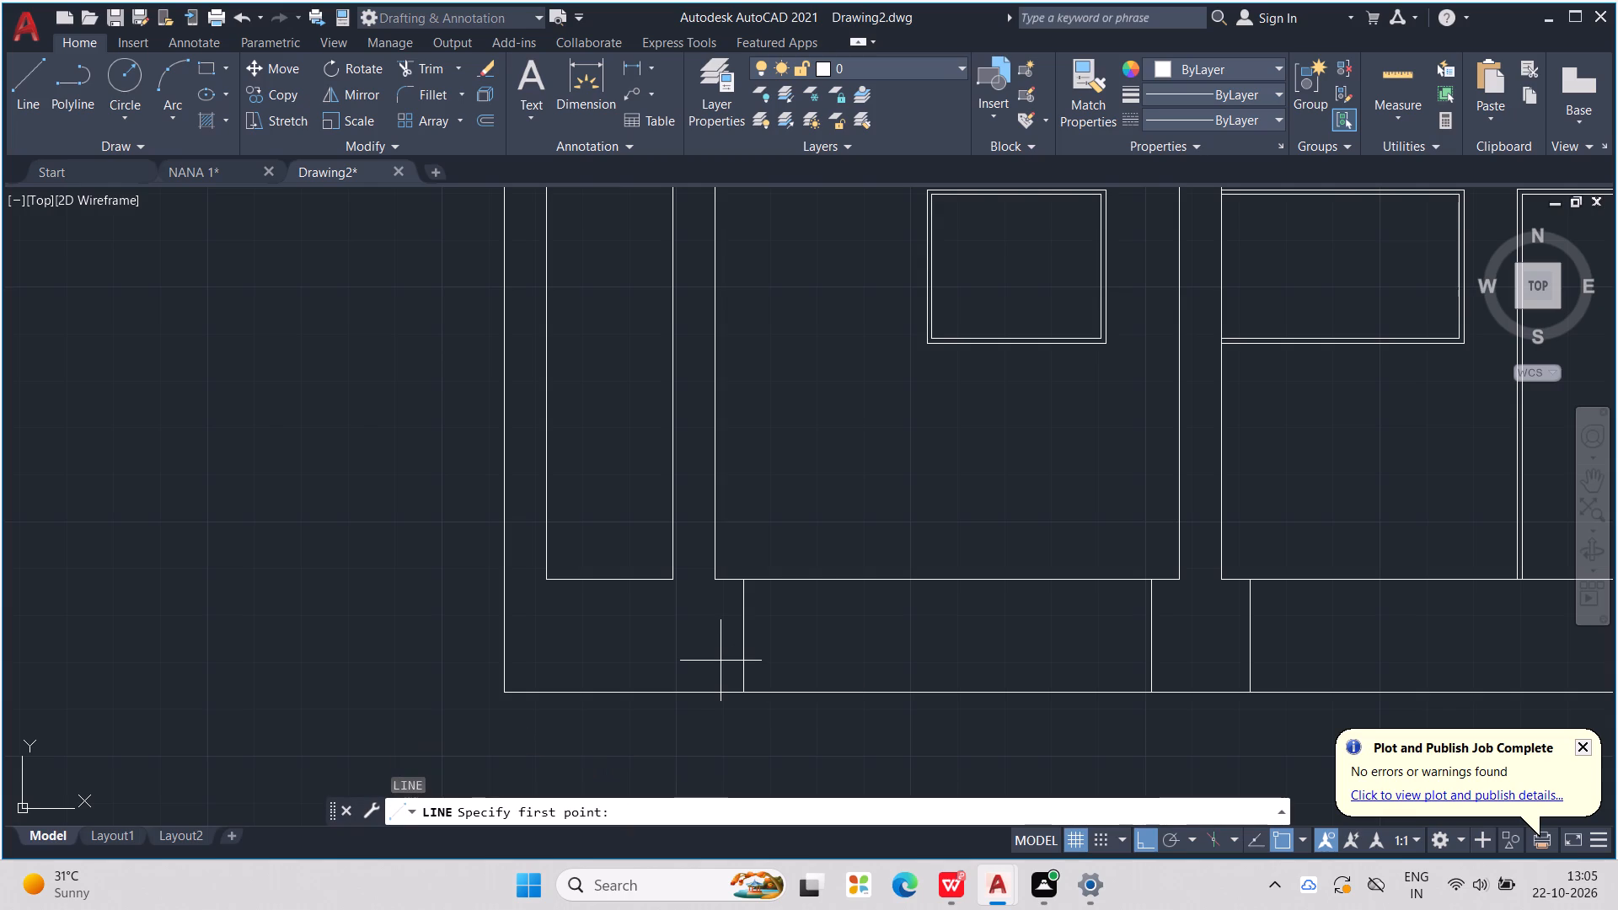
pyautogui.click(670, 581)
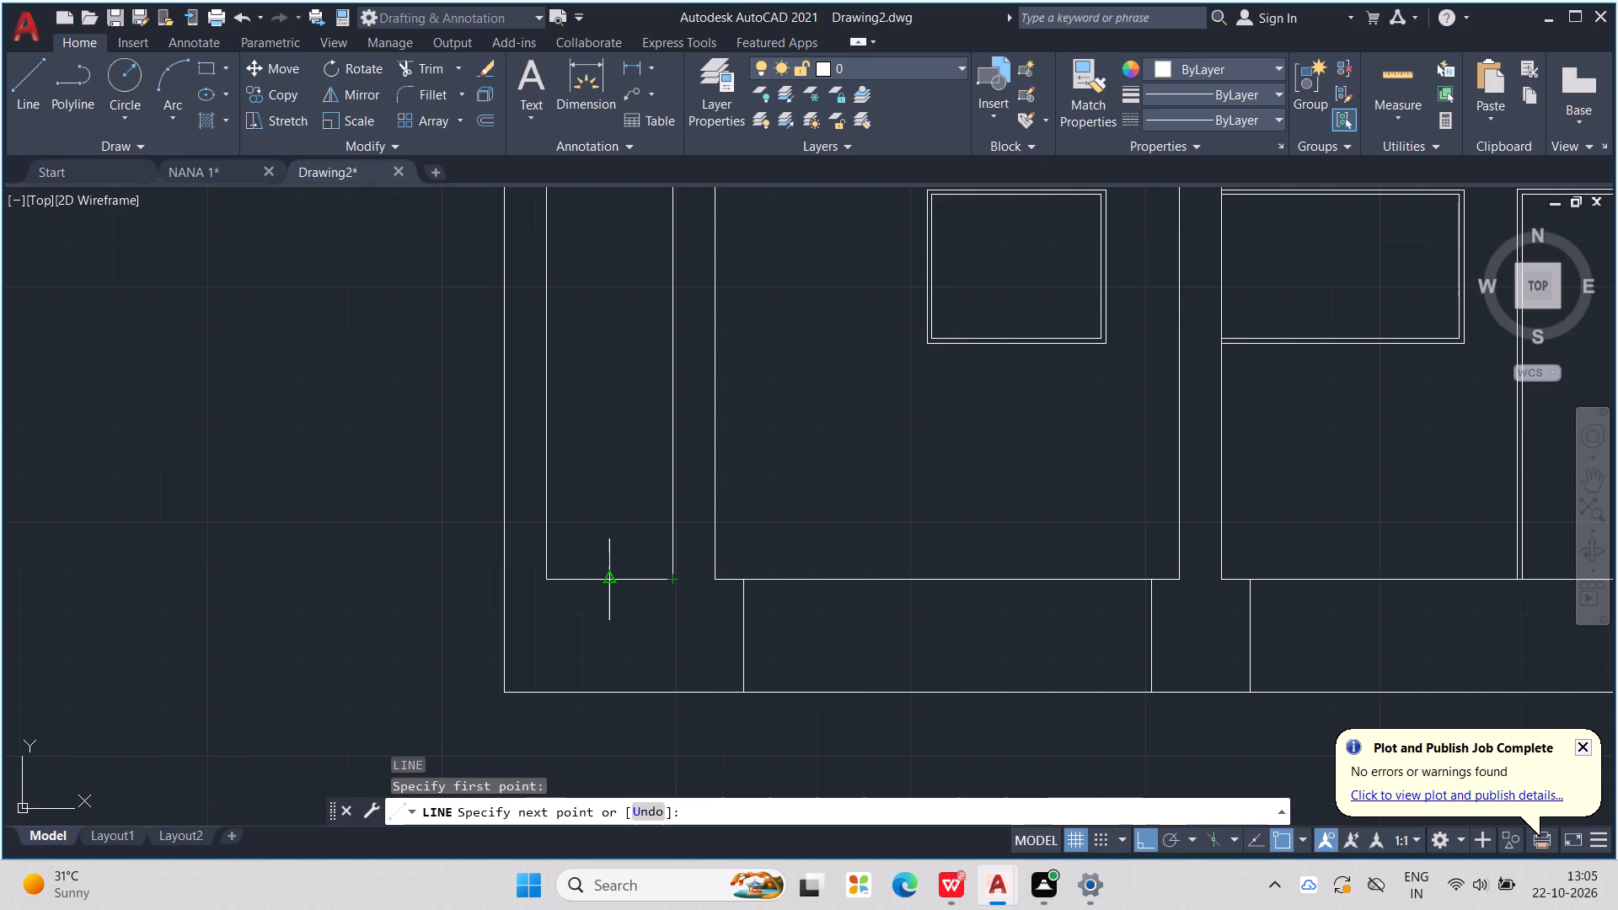
pyautogui.write('6"')
pyautogui.press('Return')
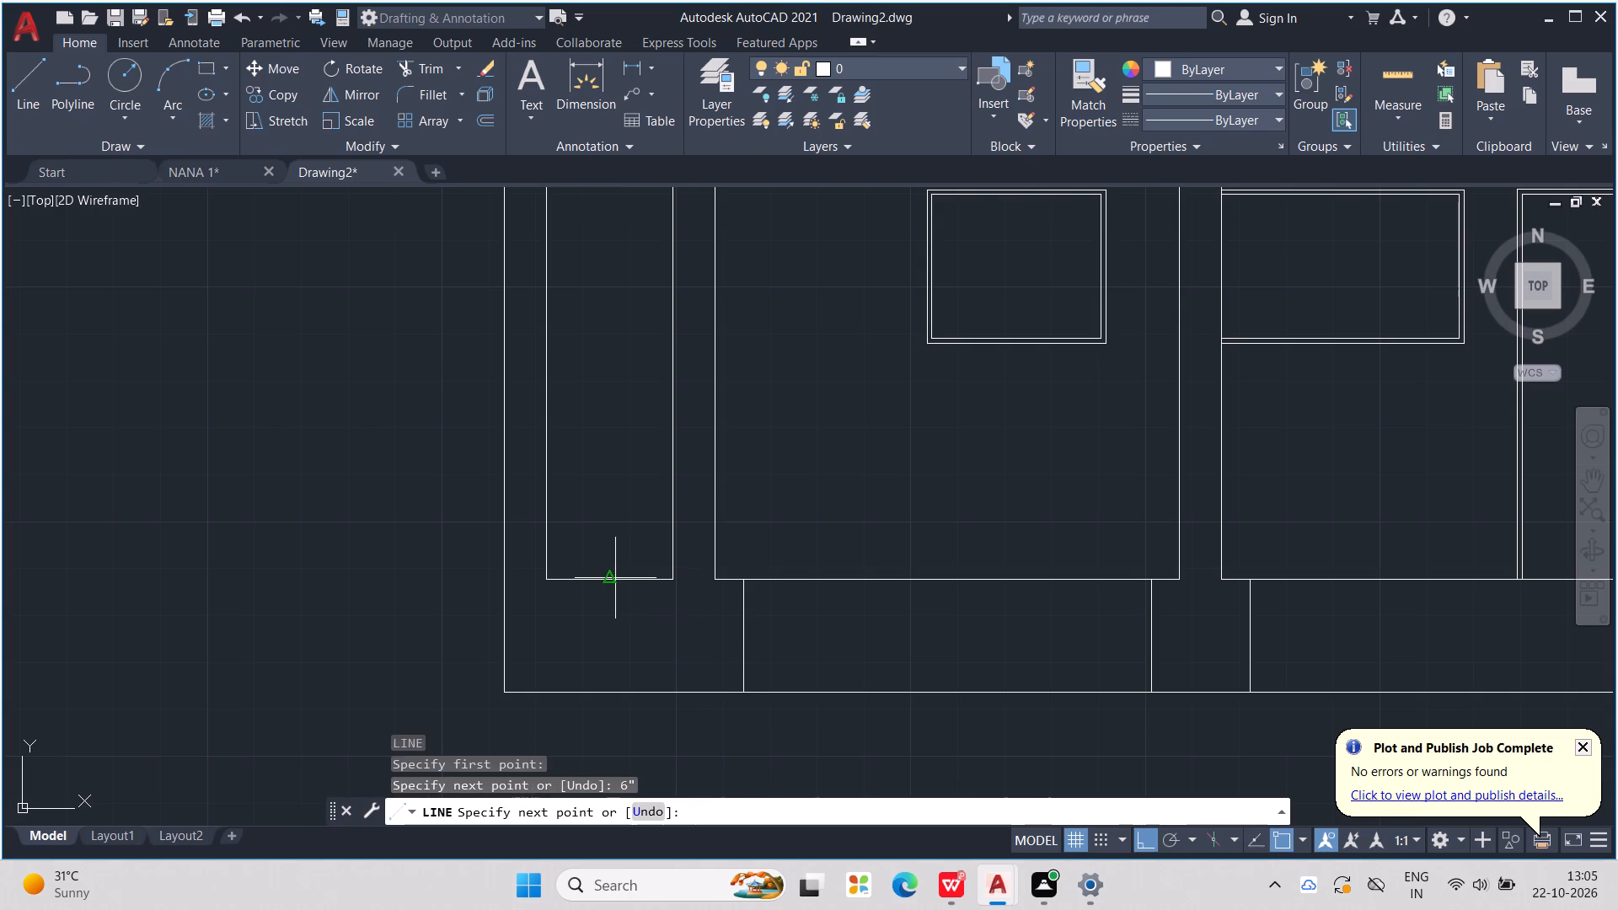
pyautogui.click(646, 694)
pyautogui.press('Escape')
pyautogui.press('Escape')
pyautogui.press('Escape')
pyautogui.press('Escape')
pyautogui.press('o')
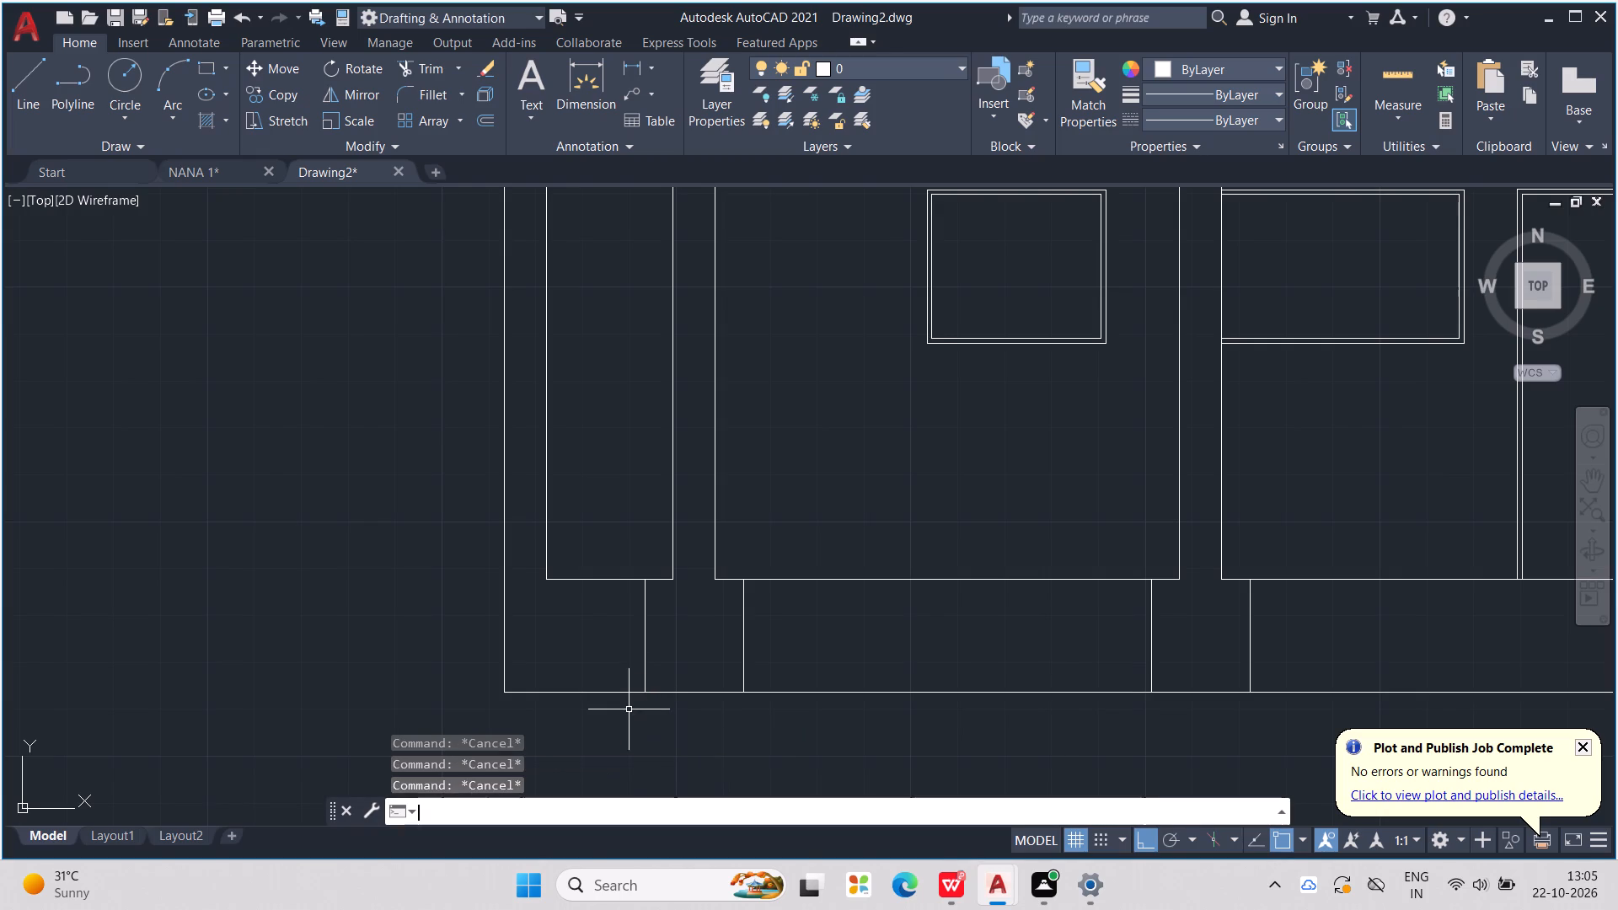
pyautogui.press('Escape')
pyautogui.press('Escape')
# Draw a line 6" east from the narrow west bay's bottom west corner and down to the base line.
pyautogui.press('l')
pyautogui.press('Return')
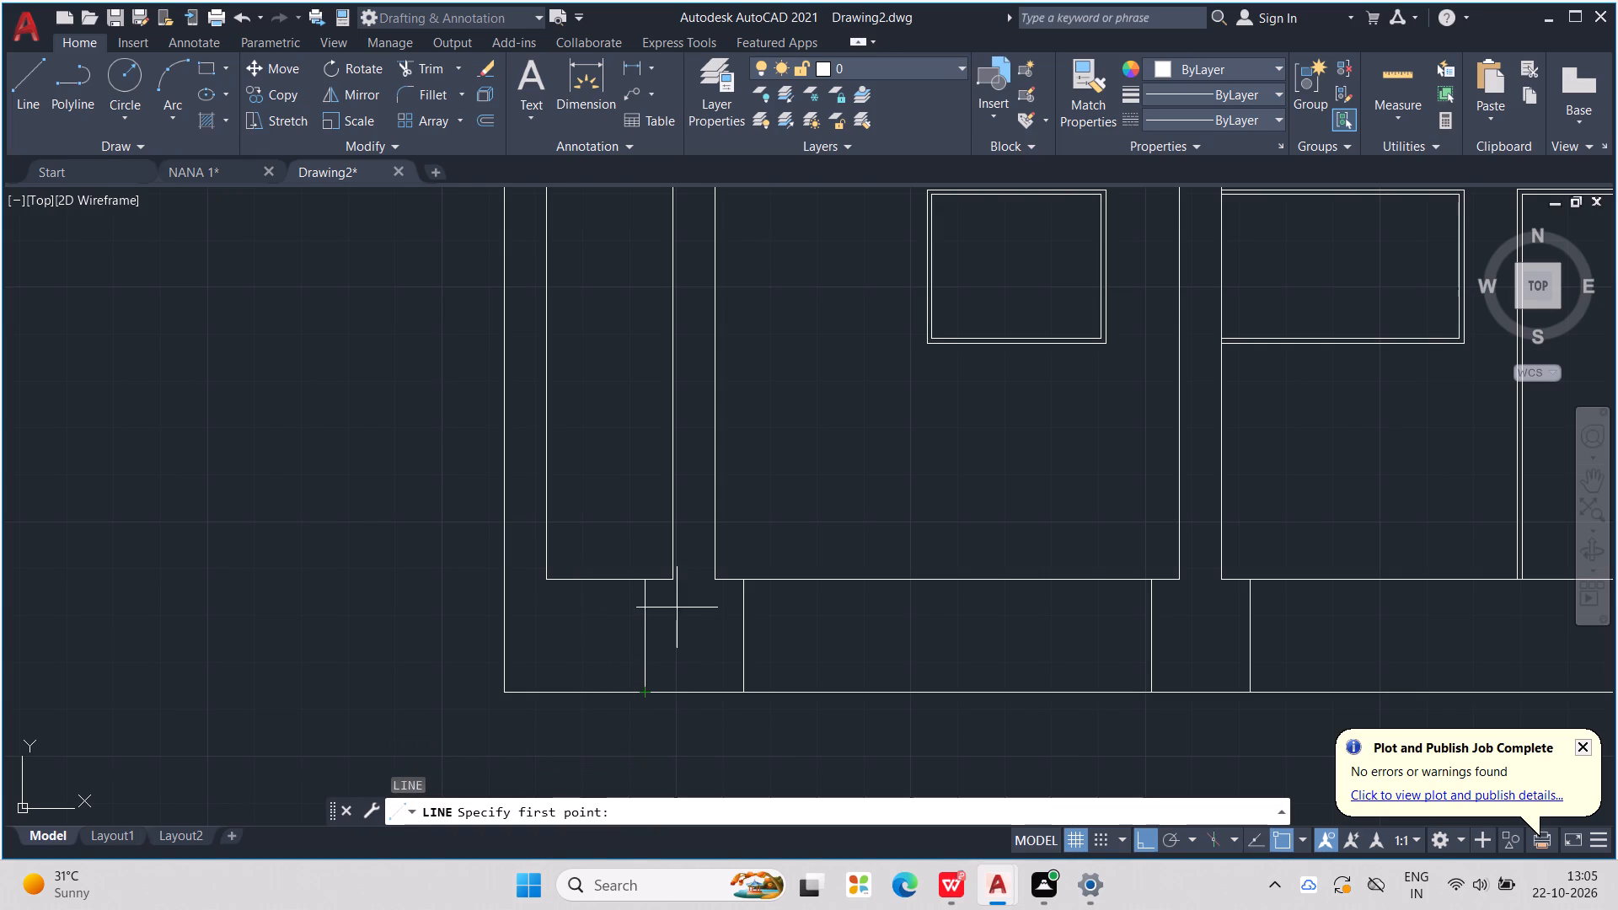
pyautogui.scroll(1, 611, 601)
pyautogui.click(509, 565)
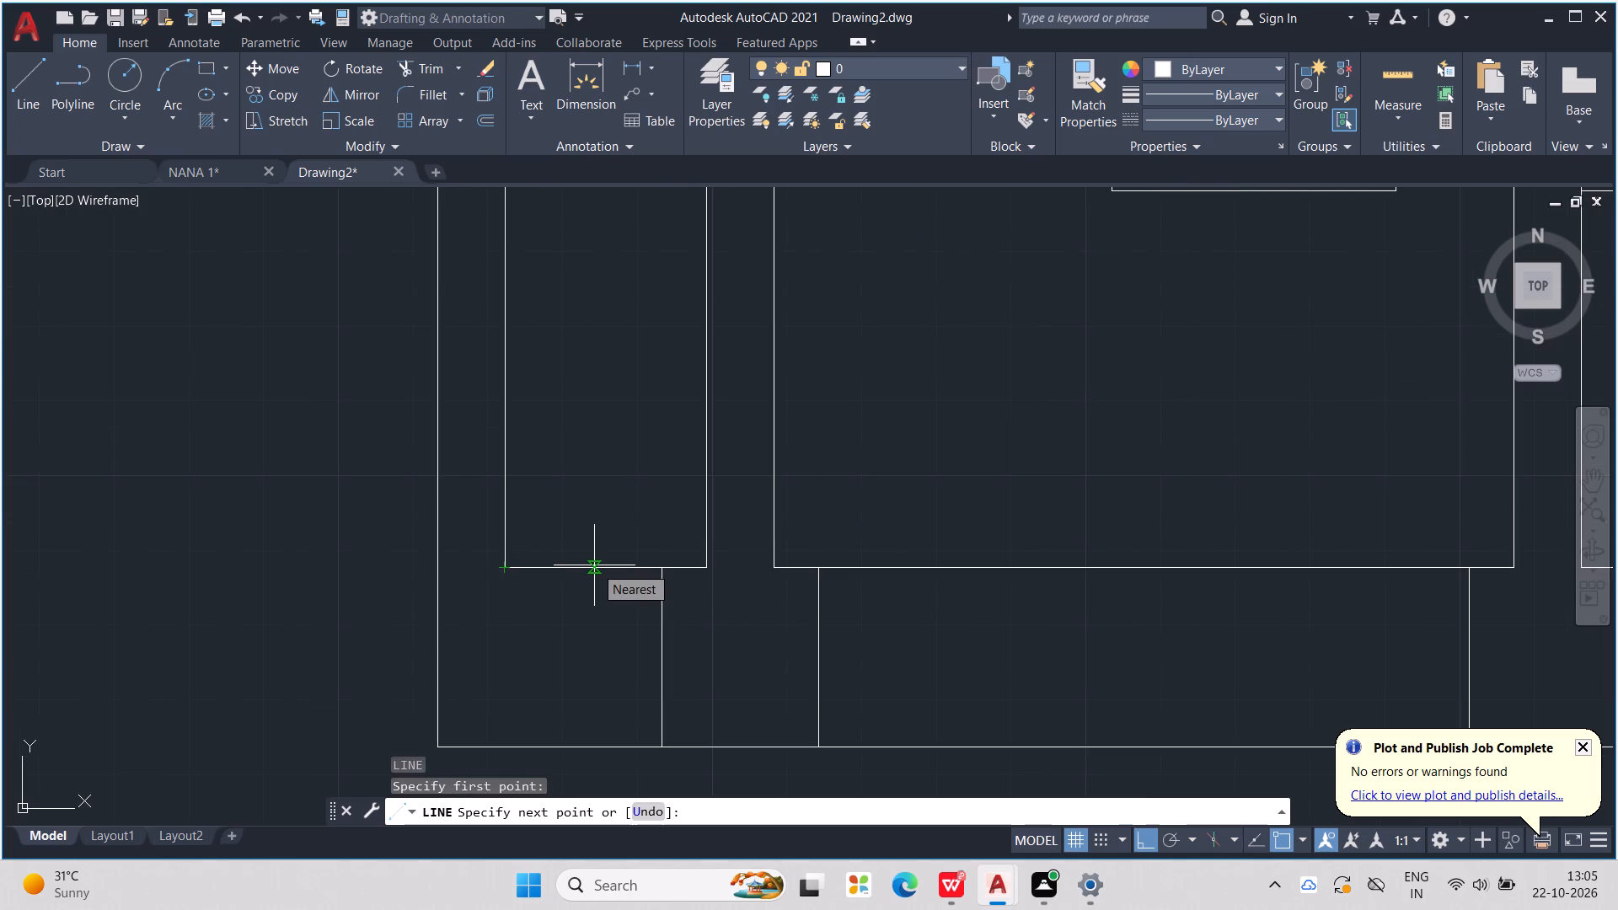
pyautogui.write('6"')
pyautogui.press('Return')
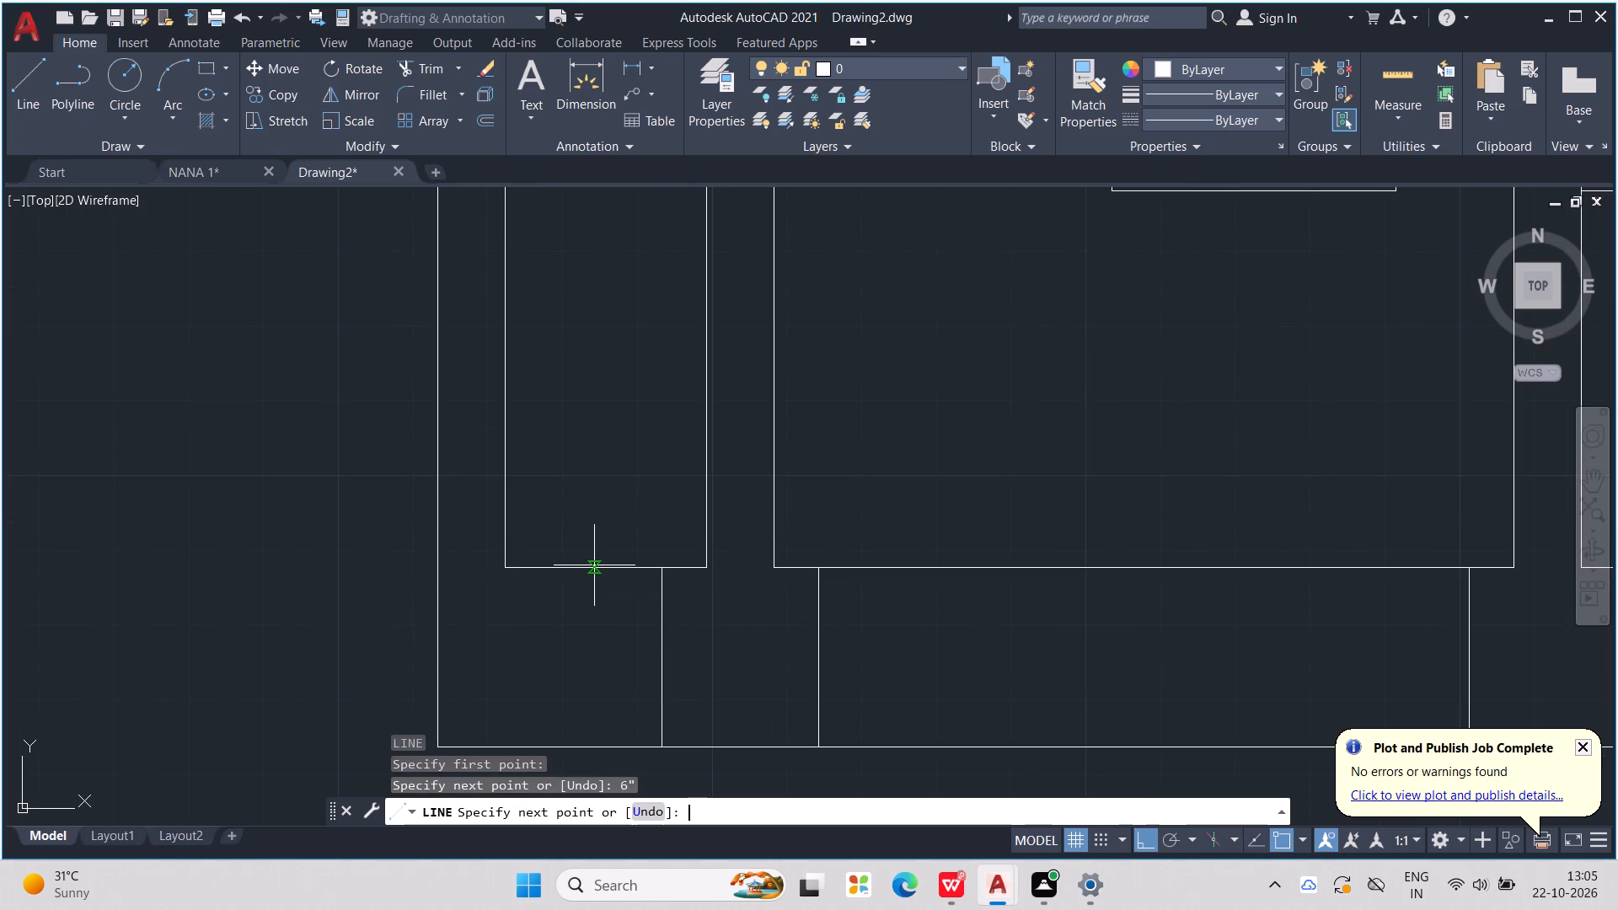
pyautogui.click(555, 751)
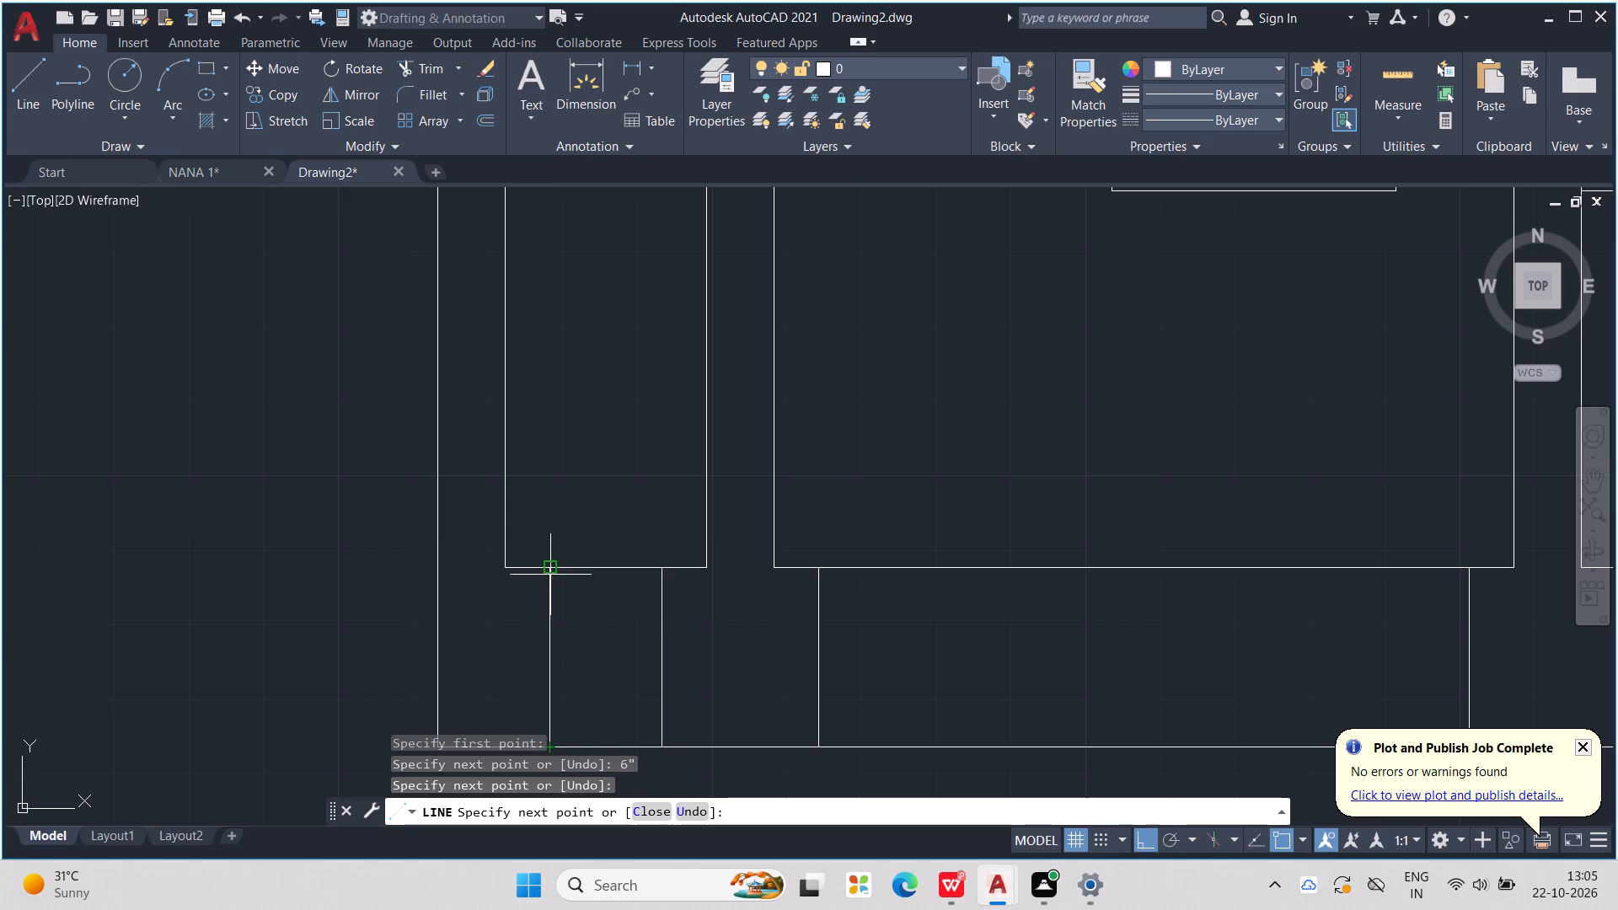
# Continue the line back to the west bay's bottom west corner, 6" west of it, and down to the base line.
pyautogui.click(550, 575)
pyautogui.click(505, 566)
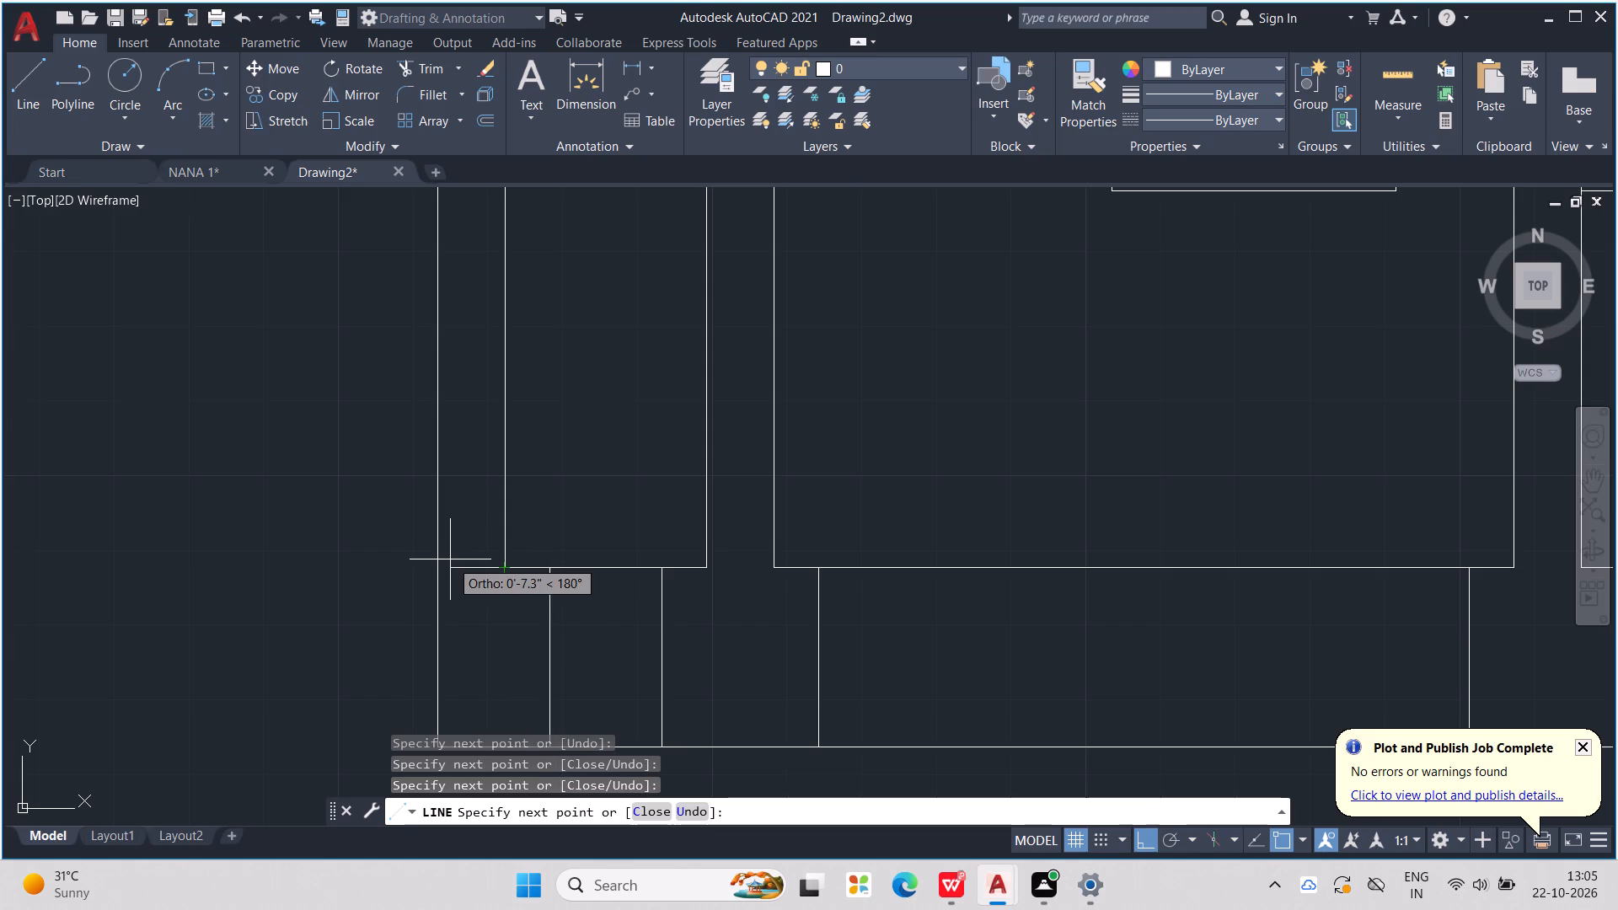
pyautogui.write('6"')
pyautogui.press('Return')
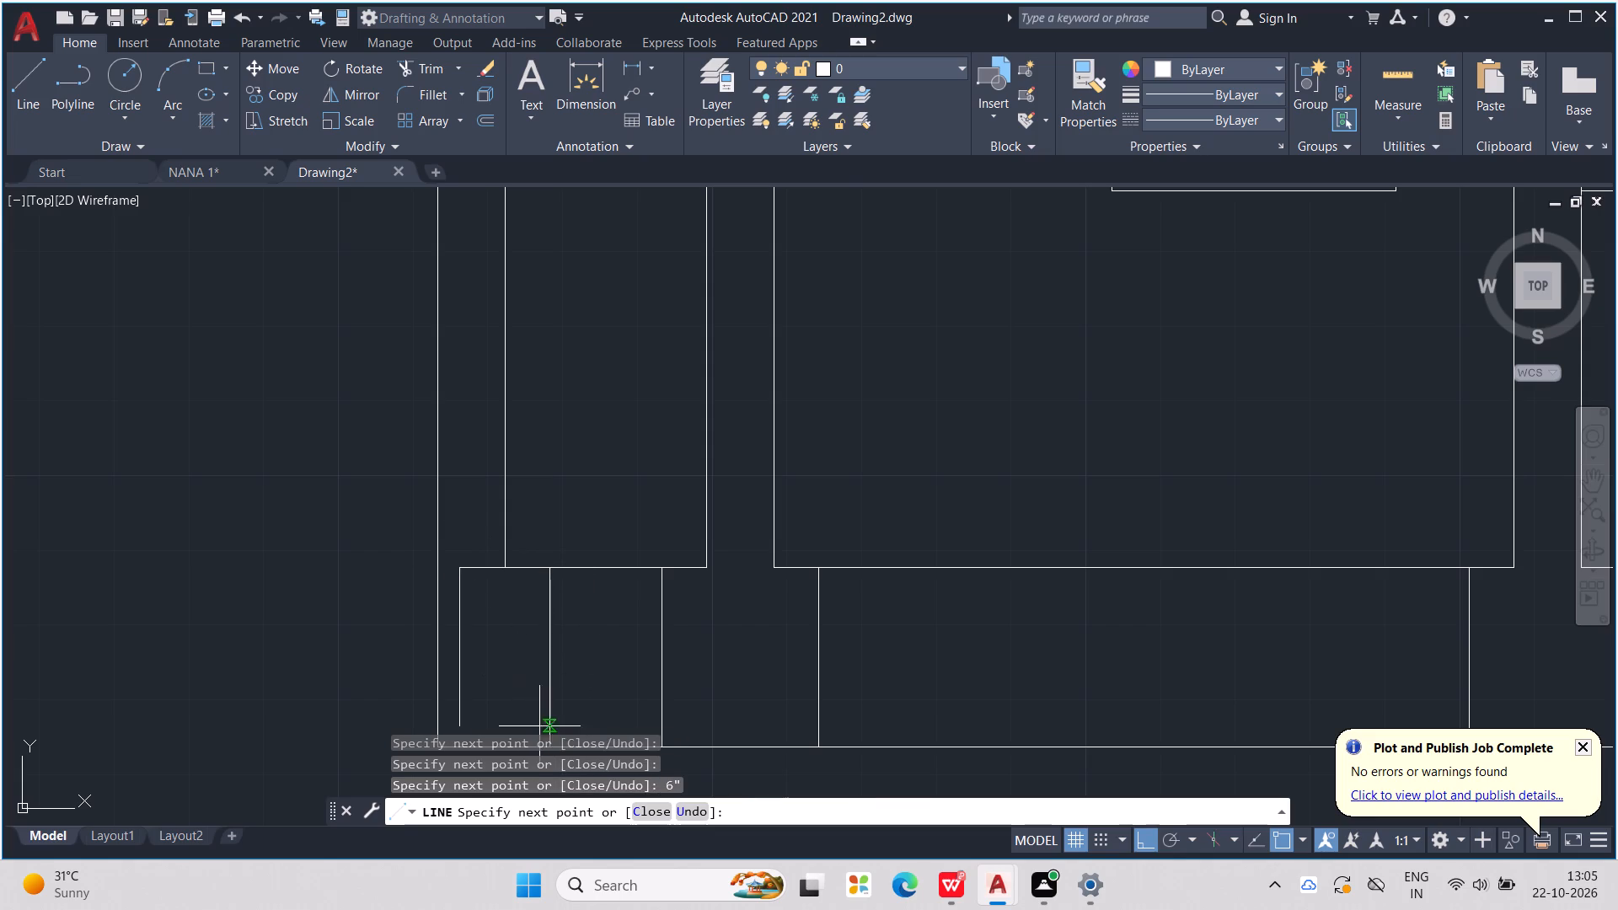
pyautogui.moveTo(540, 691); pyautogui.dragTo(551, 504, button='middle')
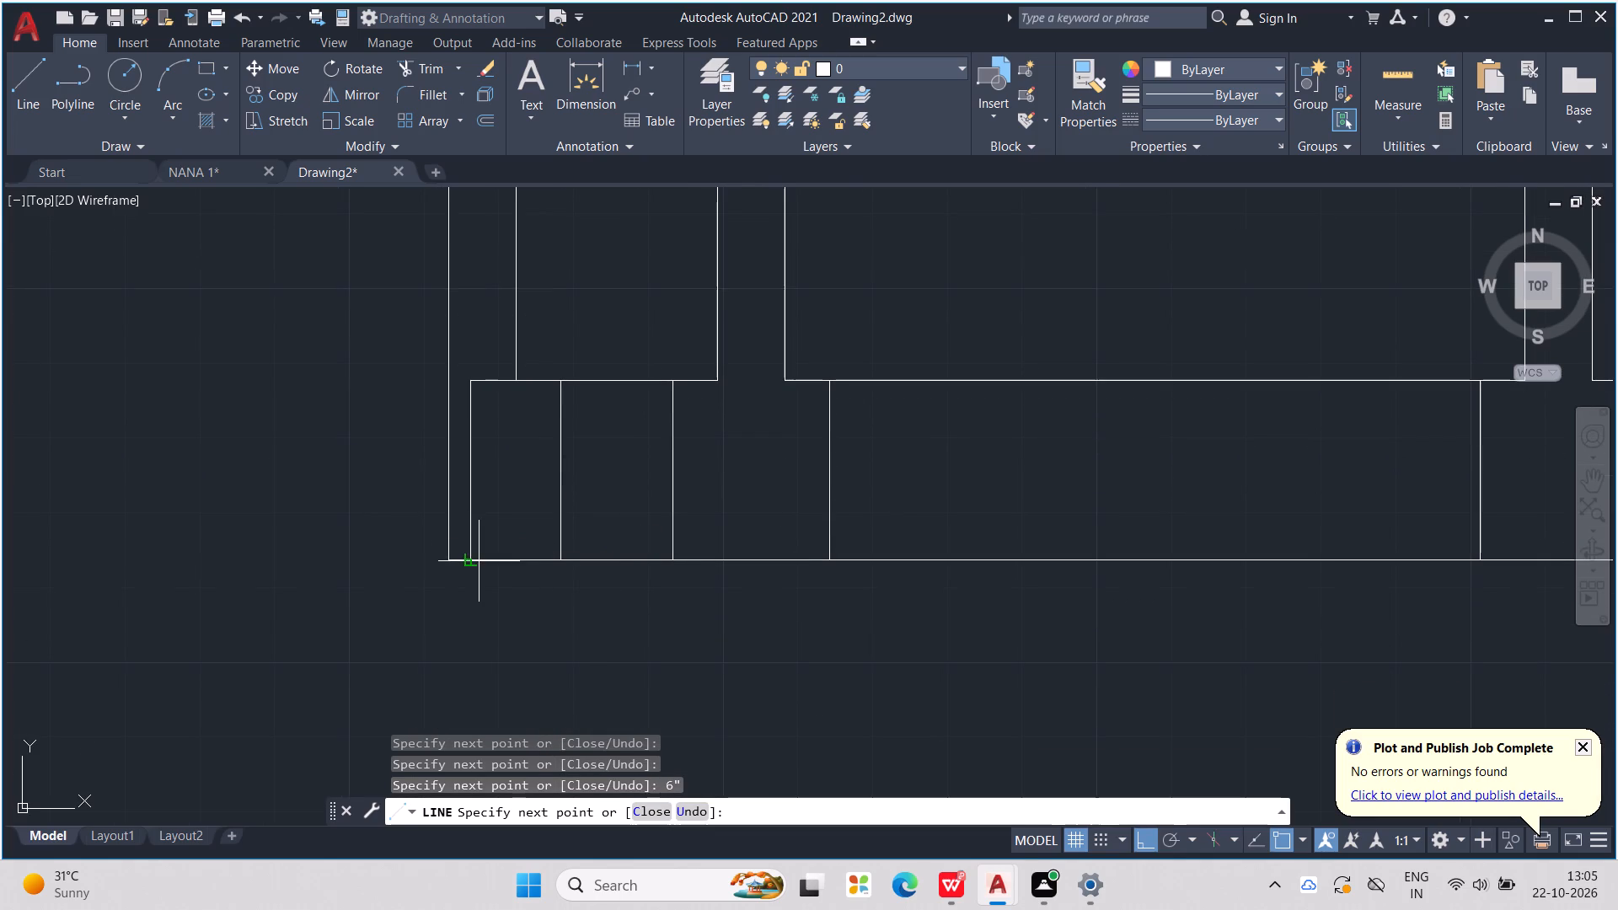
pyautogui.scroll(2, 474, 565)
pyautogui.click(468, 557)
pyautogui.scroll(-4, 466, 557)
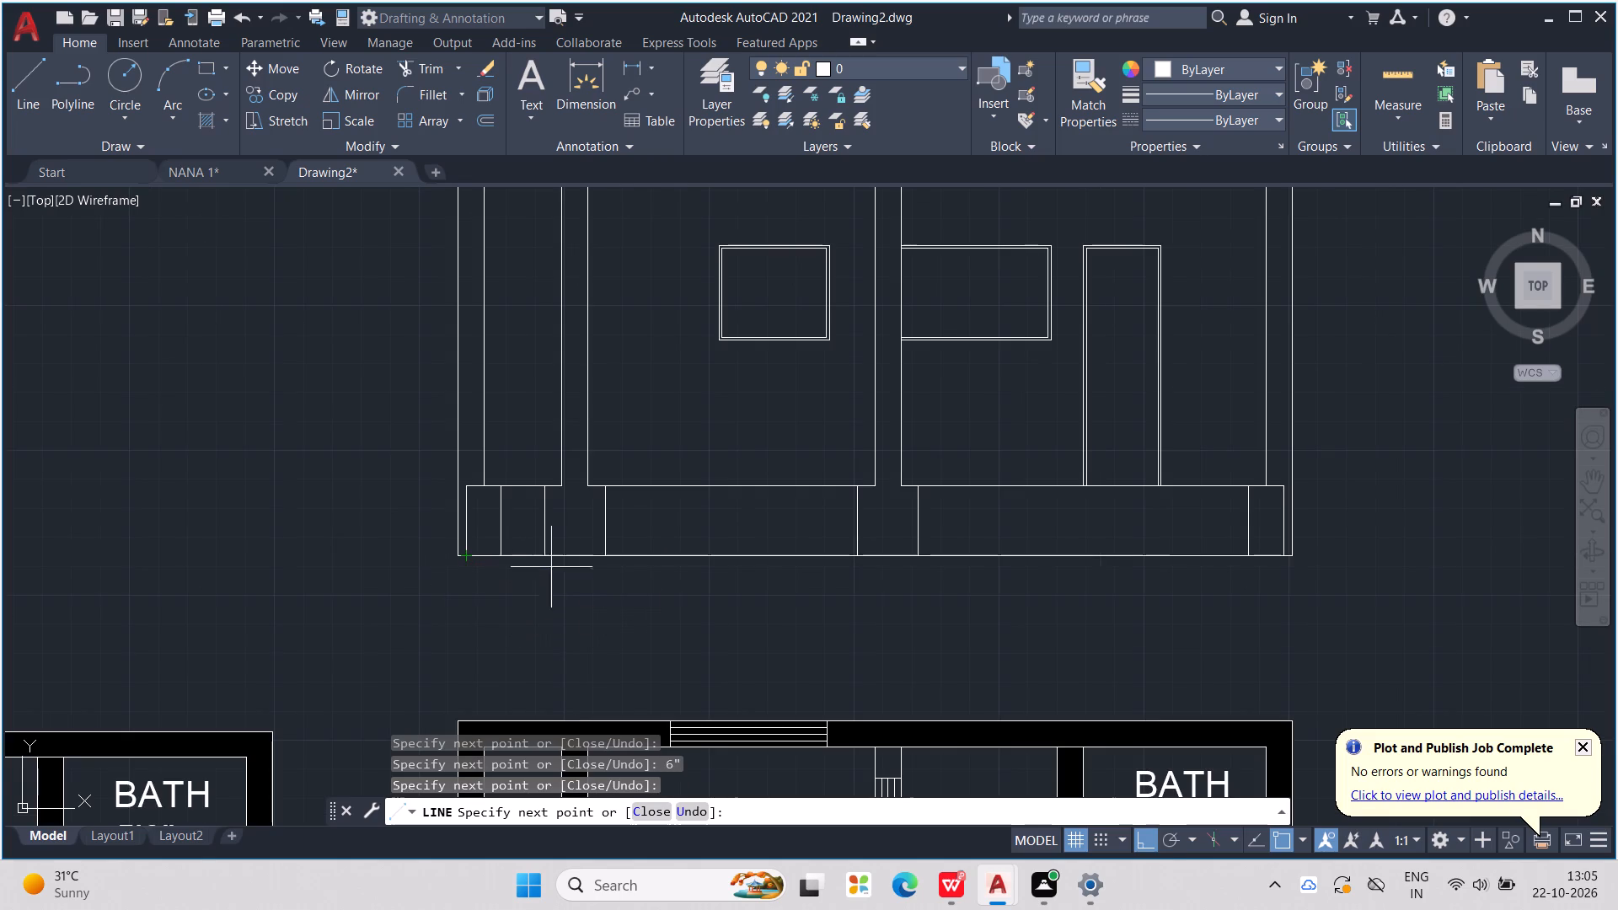
pyautogui.press('Escape')
pyautogui.press('Escape')
pyautogui.press('Escape')
pyautogui.press('Escape')
pyautogui.press('Escape')
pyautogui.press('Escape')
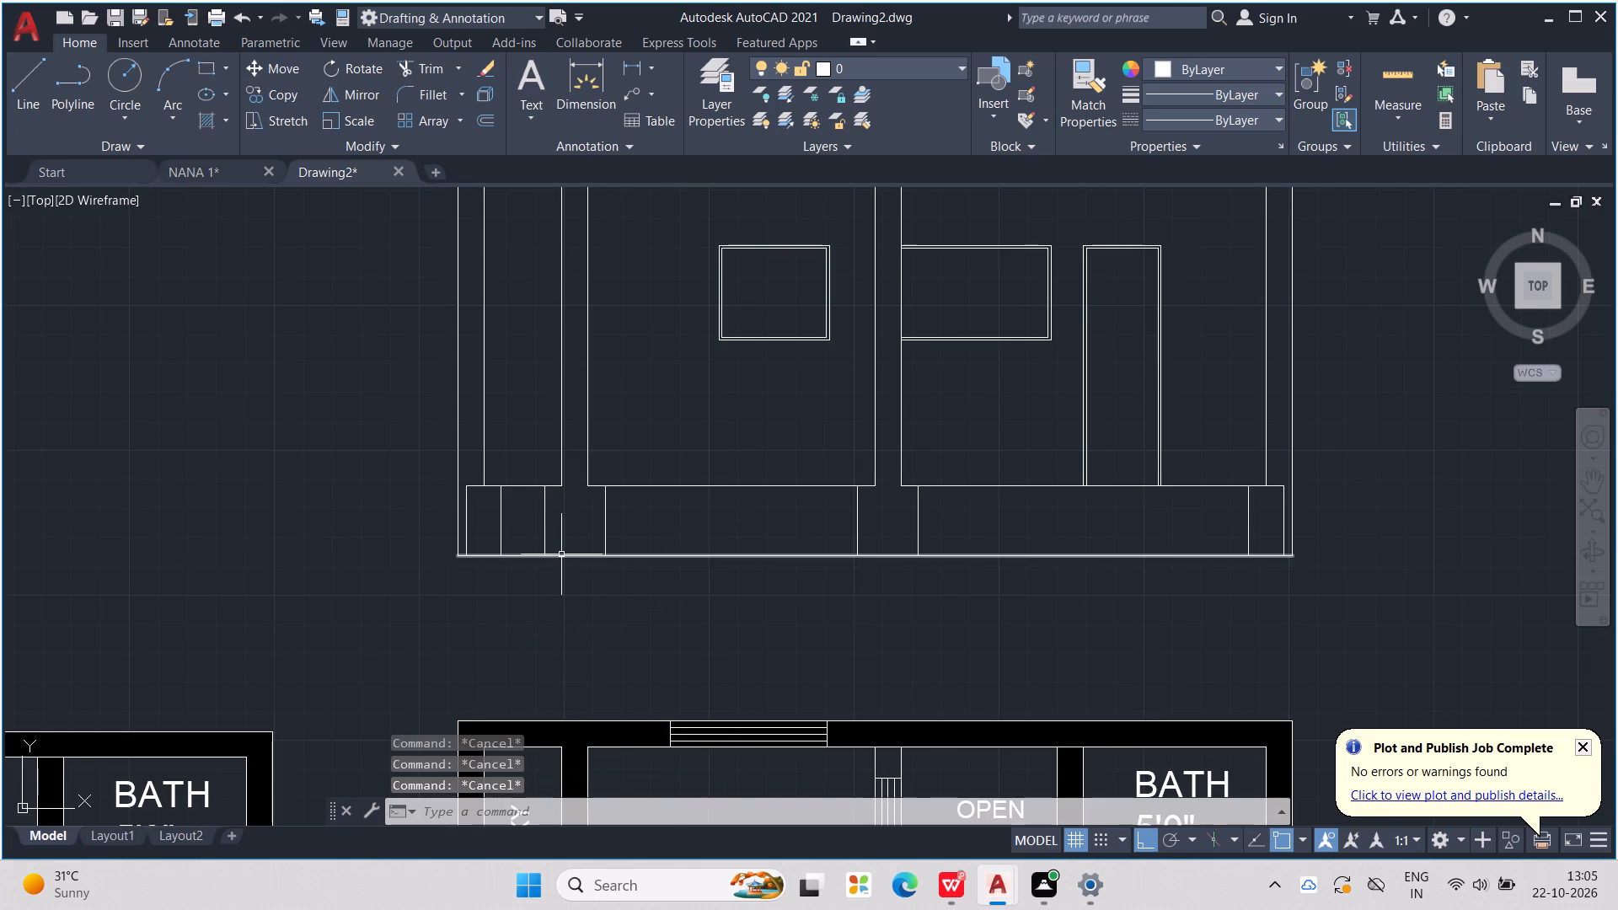
pyautogui.press('Escape')
pyautogui.press('Escape')
pyautogui.press('Escape')
pyautogui.press('Escape')
# Draw a horizontal line through the base strip between the inner projection lines of the west and east outer walls.
pyautogui.moveTo(629, 544); pyautogui.dragTo(565, 549, button='middle')
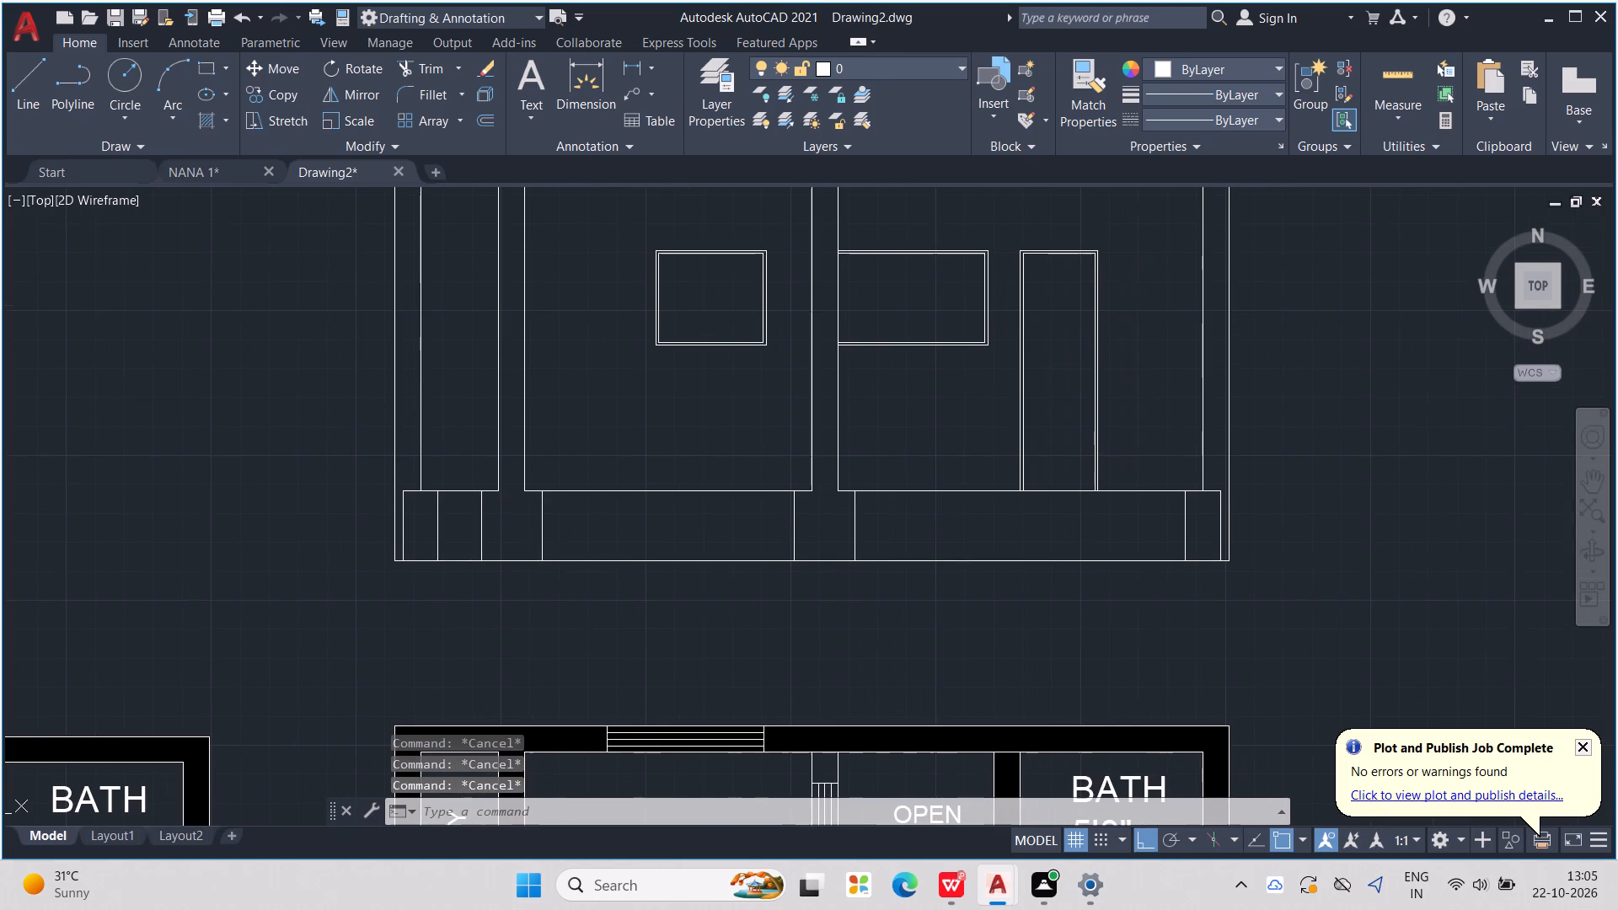
pyautogui.press('l')
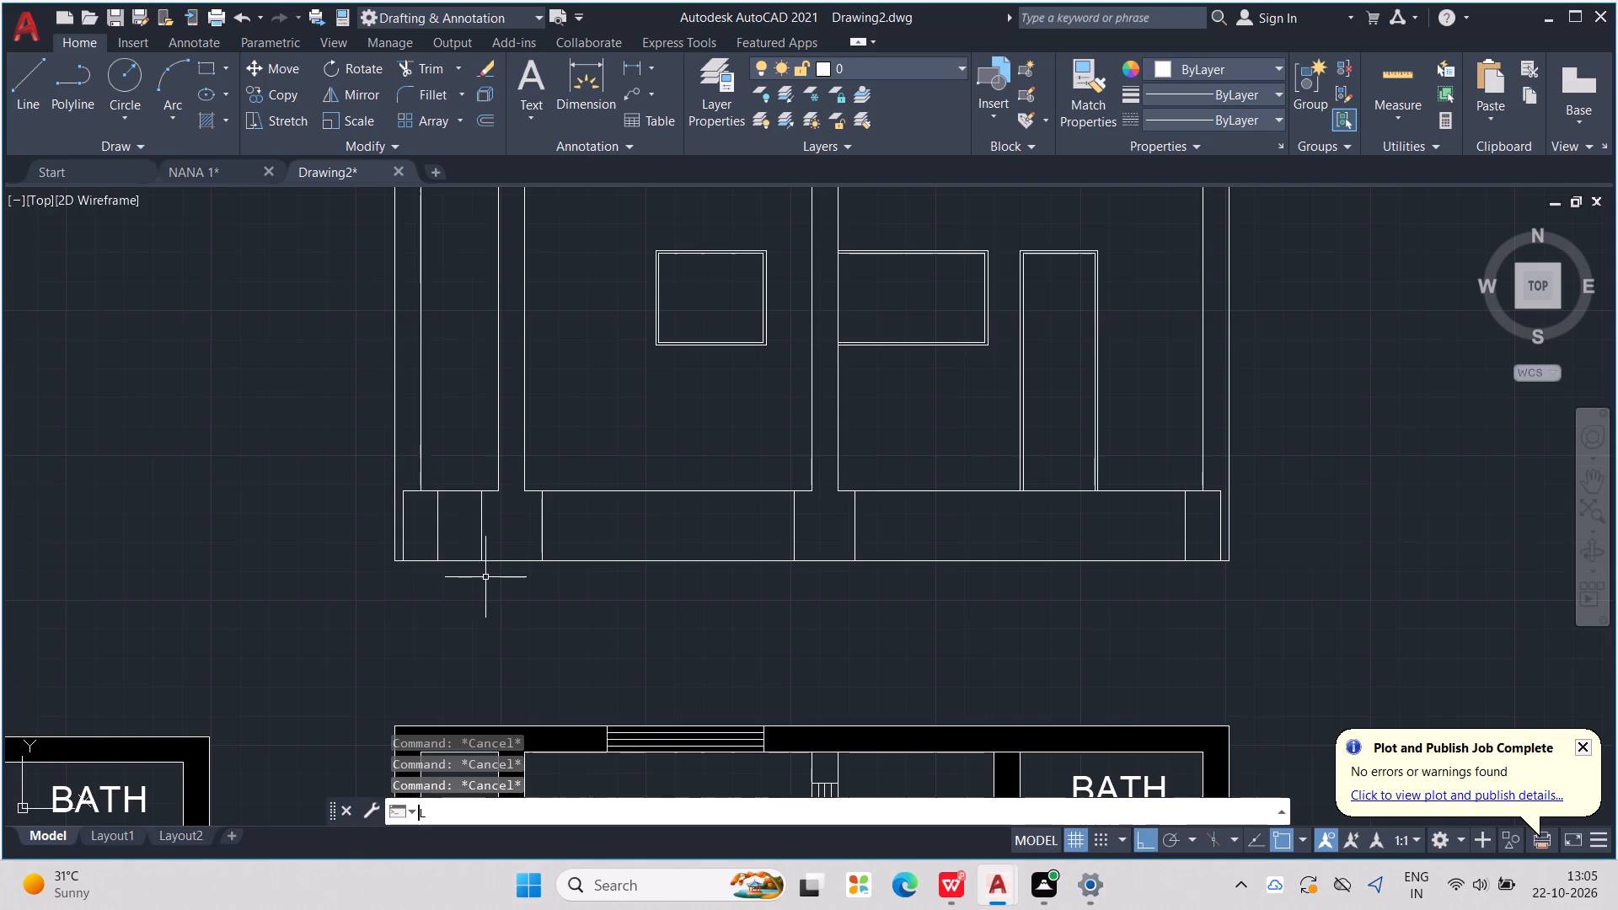
pyautogui.press('Return')
pyautogui.scroll(1, 449, 517)
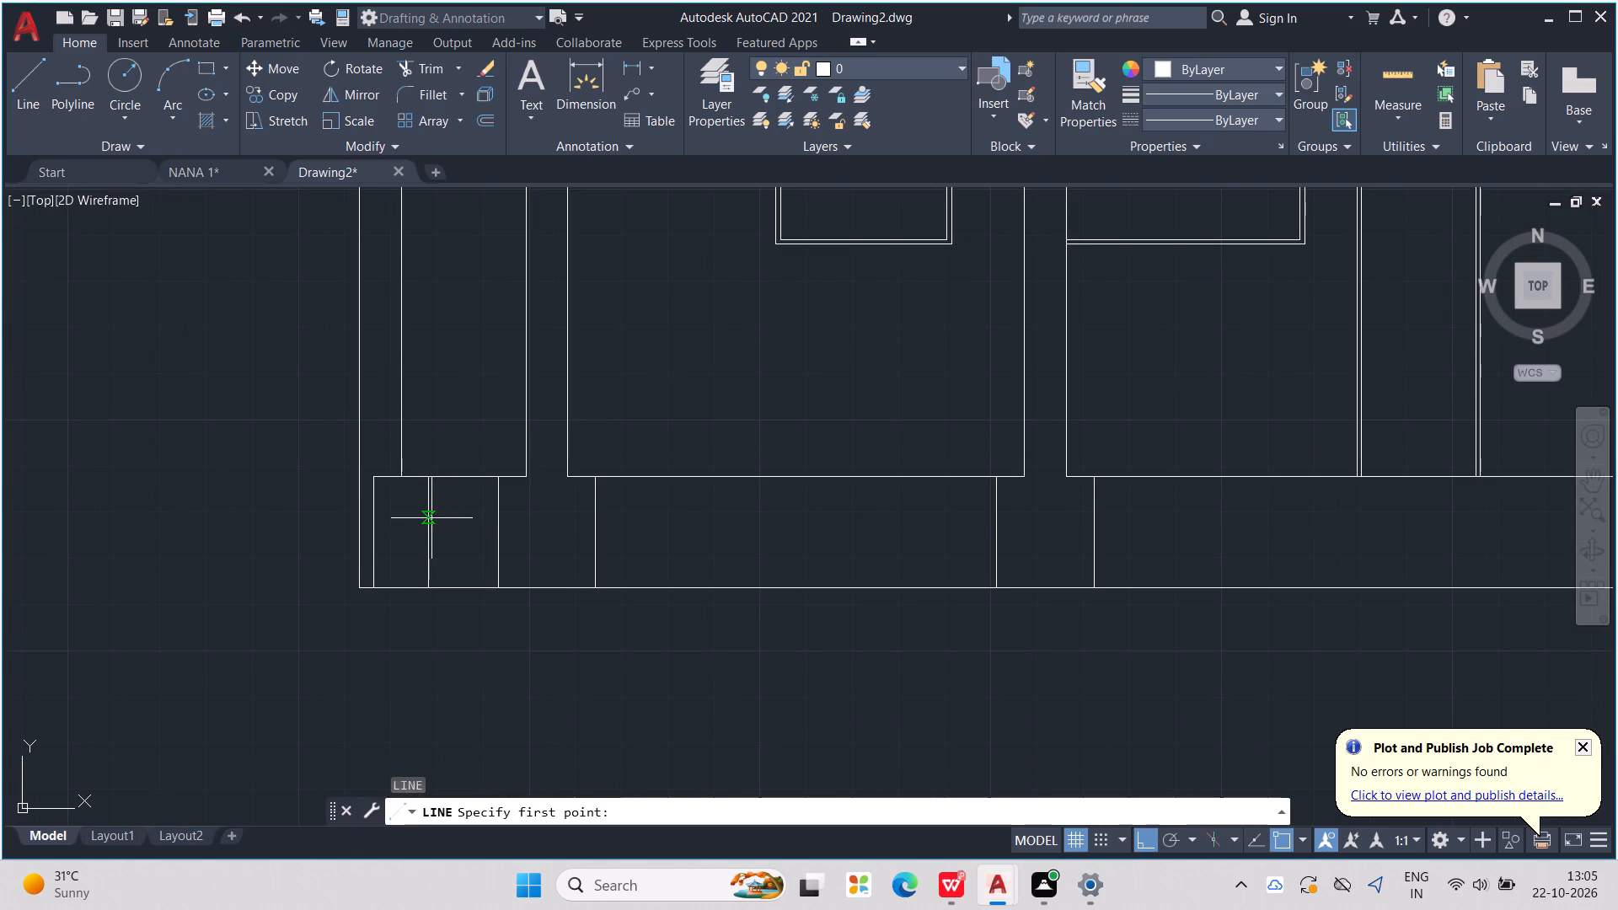
pyautogui.click(431, 518)
pyautogui.moveTo(1036, 526); pyautogui.dragTo(422, 526, button='middle')
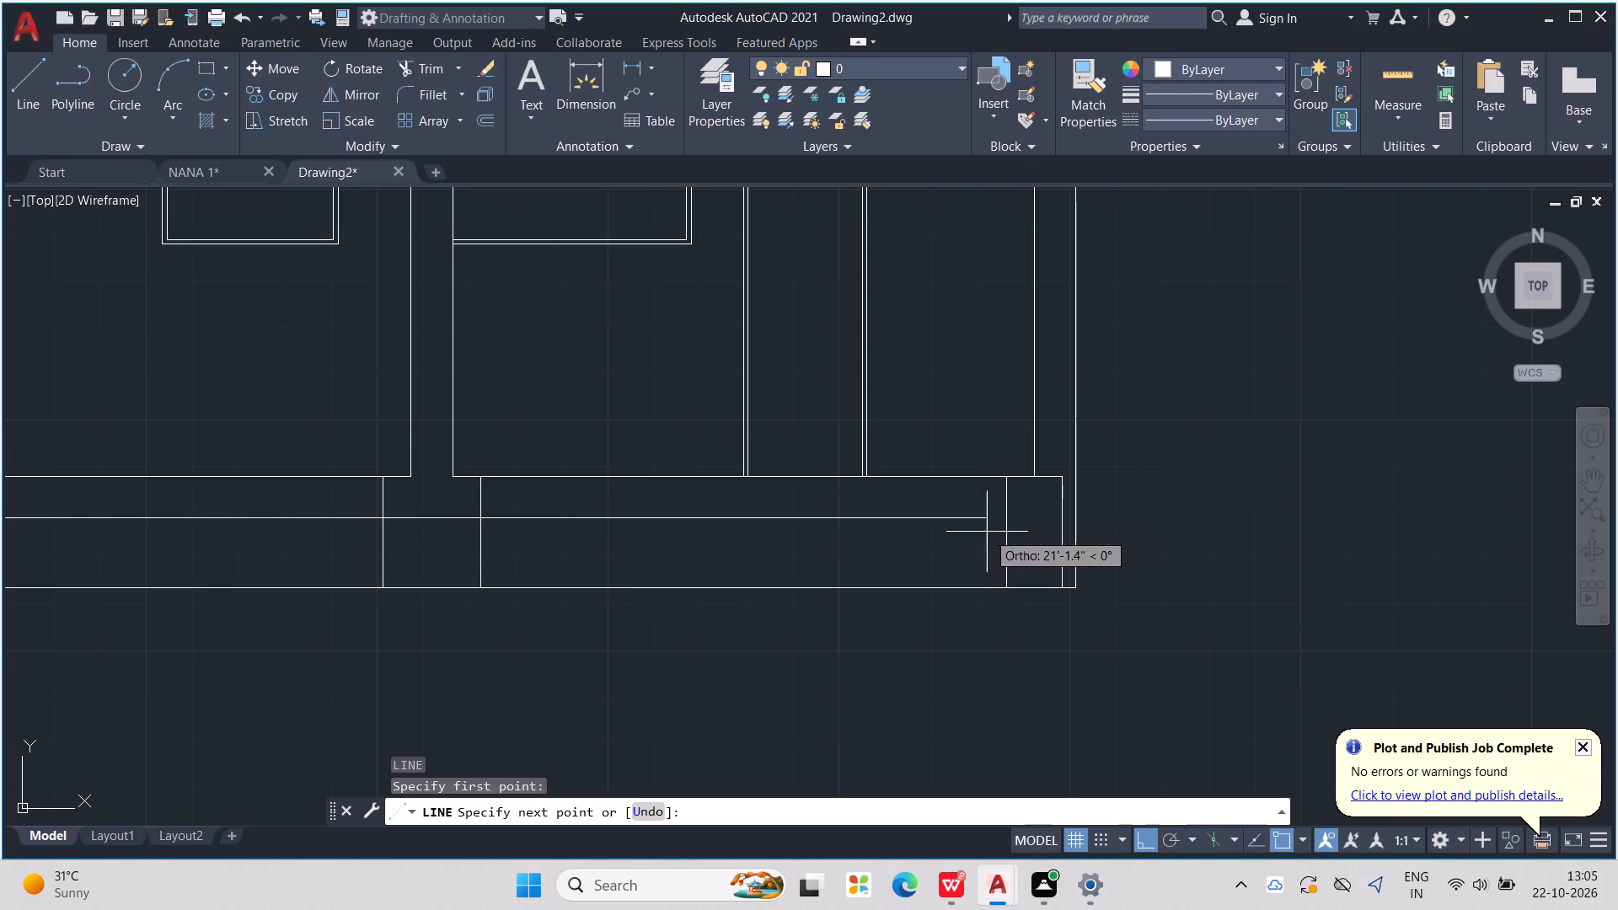
pyautogui.click(1003, 518)
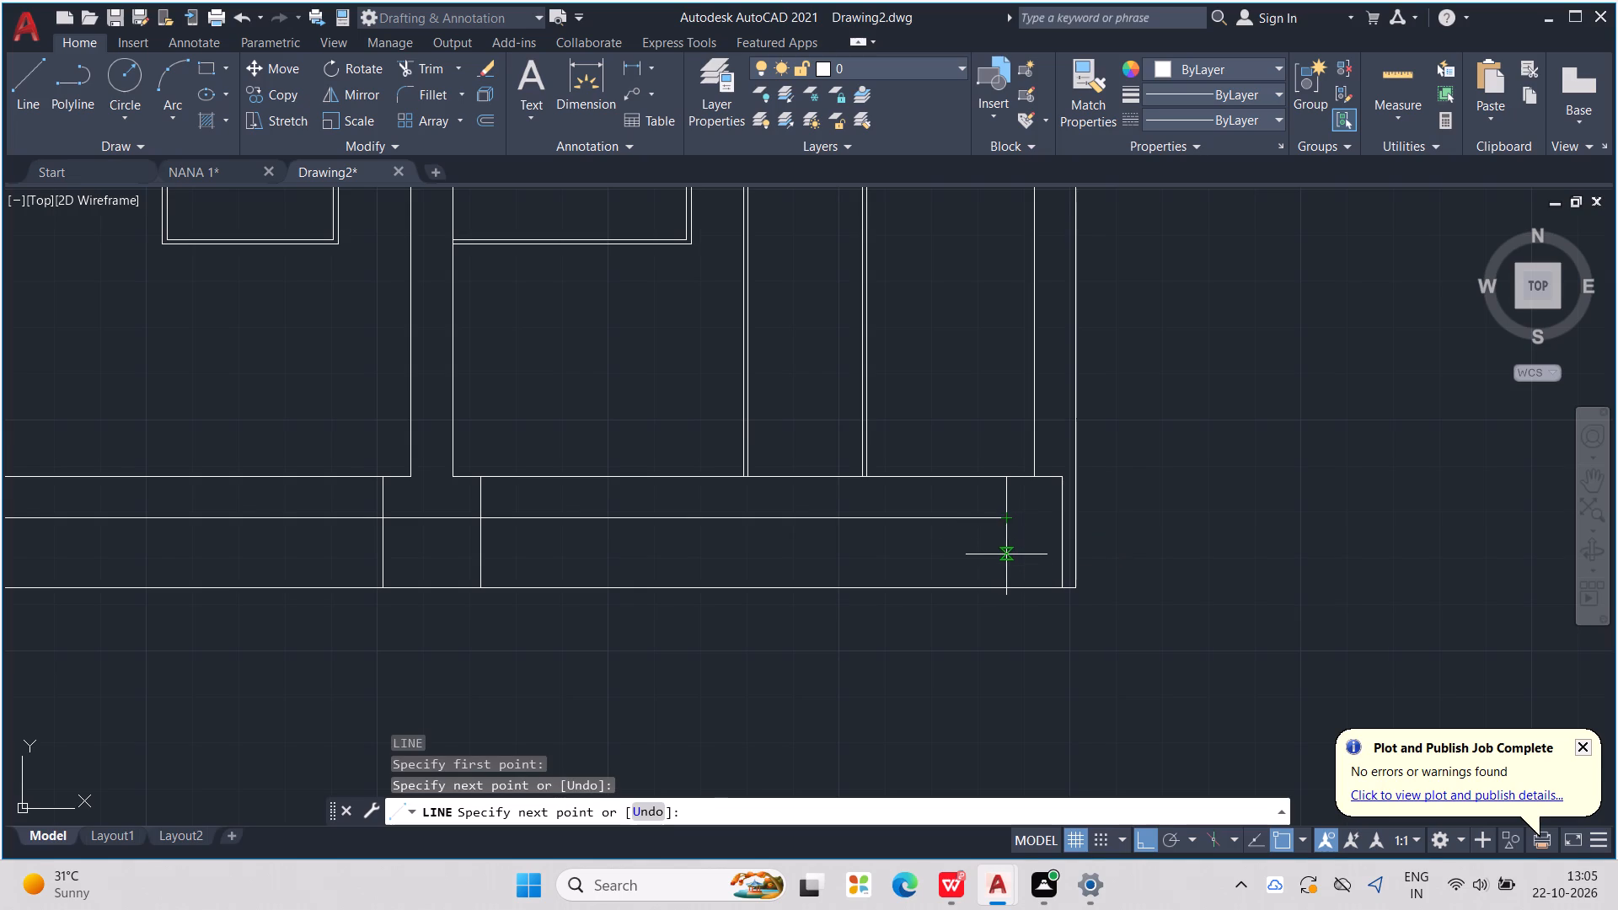
# Continue the line down along the east projection, then west to the west projection as a second, lower horizontal line.
pyautogui.click(1006, 554)
pyautogui.moveTo(781, 561); pyautogui.dragTo(1294, 570, button='middle')
pyautogui.scroll(-3, 514, 573)
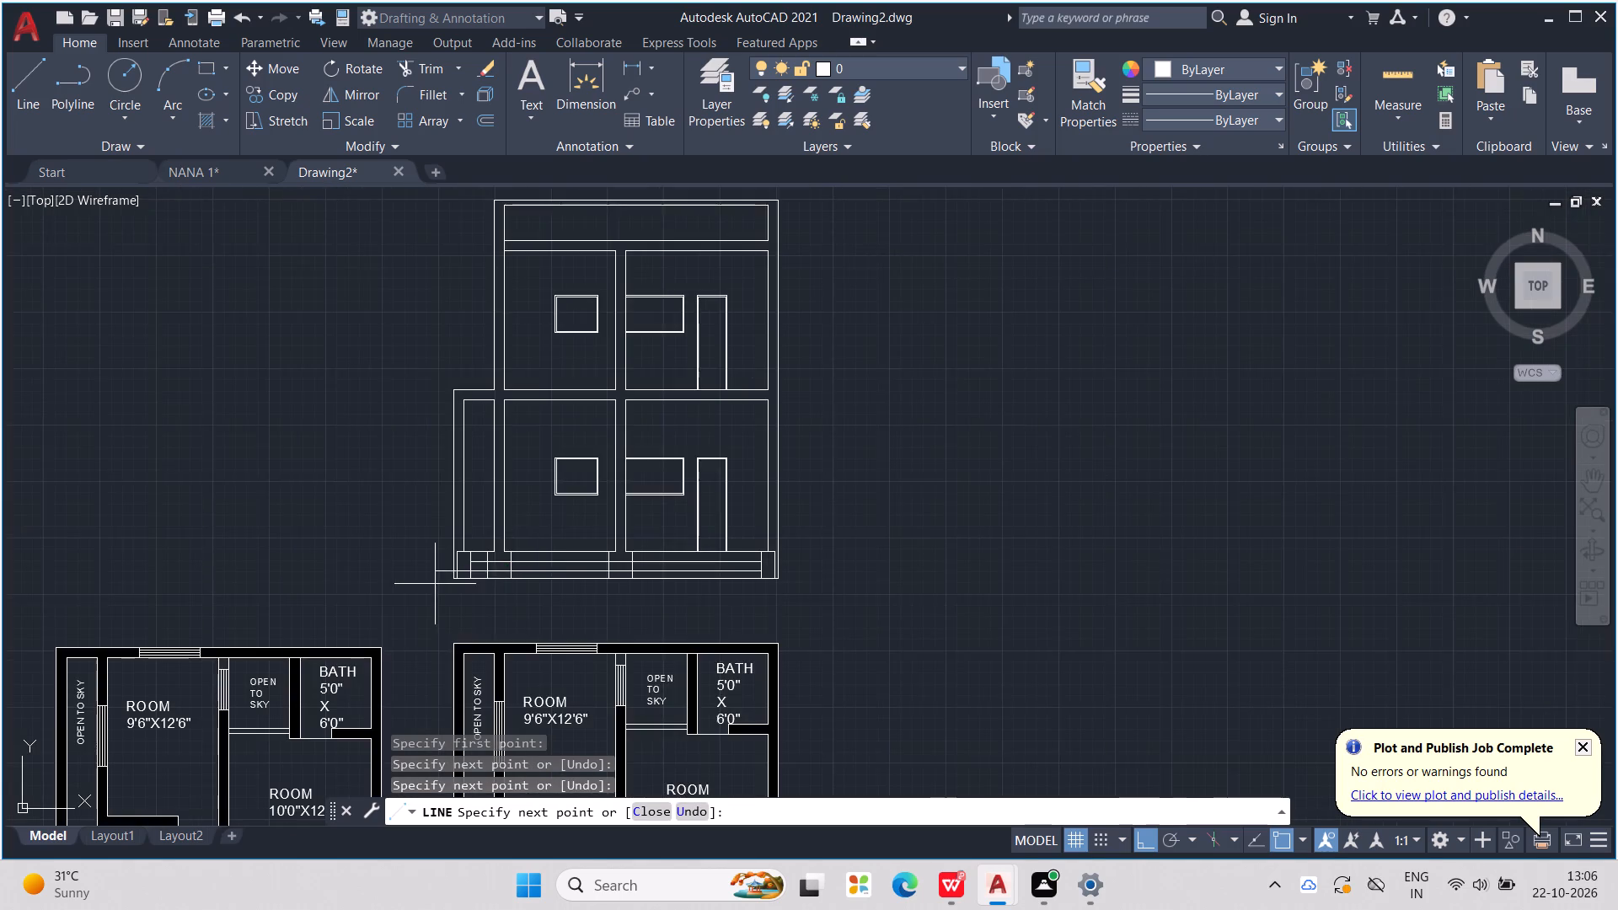
pyautogui.scroll(2, 417, 585)
pyautogui.scroll(3, 576, 570)
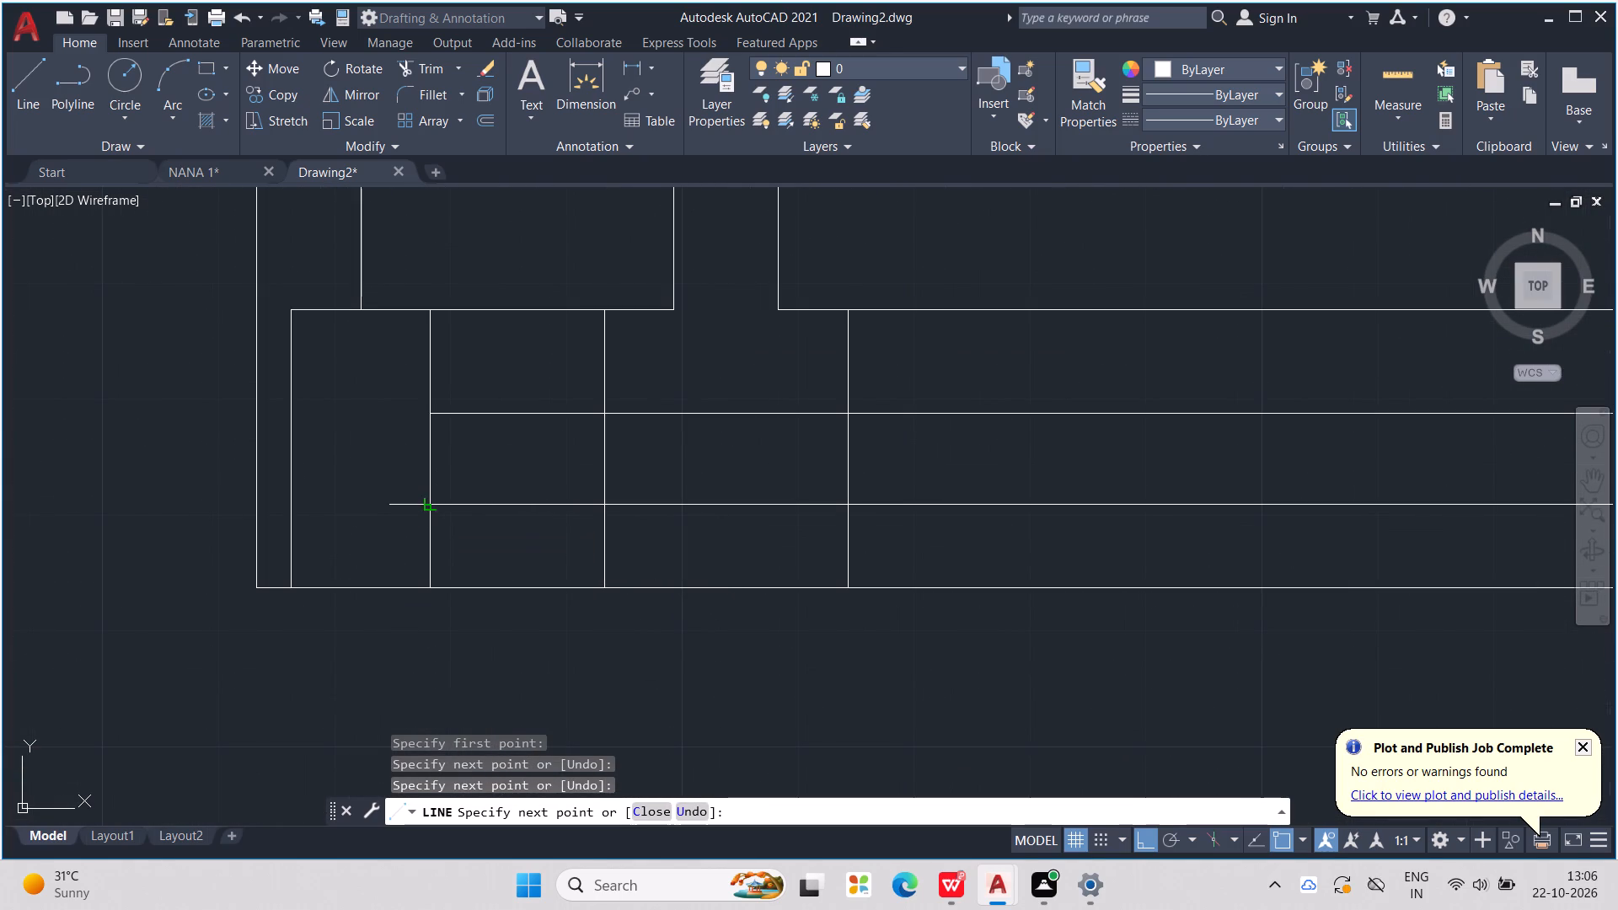
pyautogui.click(426, 509)
pyautogui.scroll(-2, 432, 513)
pyautogui.press('Escape')
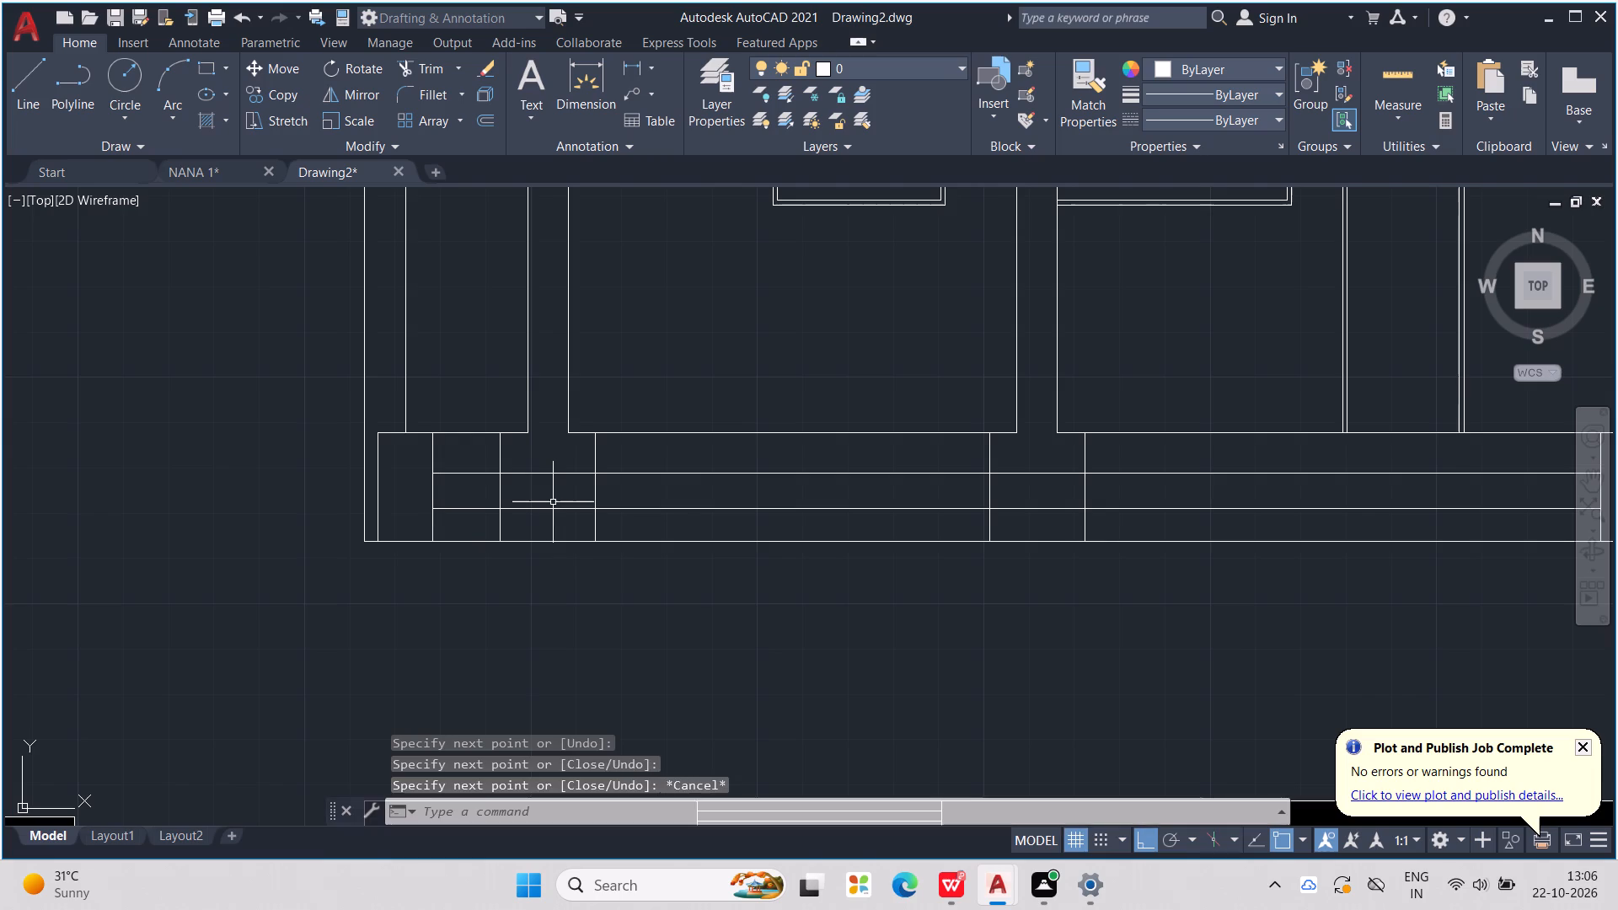
pyautogui.press('Escape')
pyautogui.press('Escape')
# Trim both horizontal base-strip lines out of the wall bases under the two inner ground-floor walls.
pyautogui.press('t')
pyautogui.press('r')
pyautogui.press('Return')
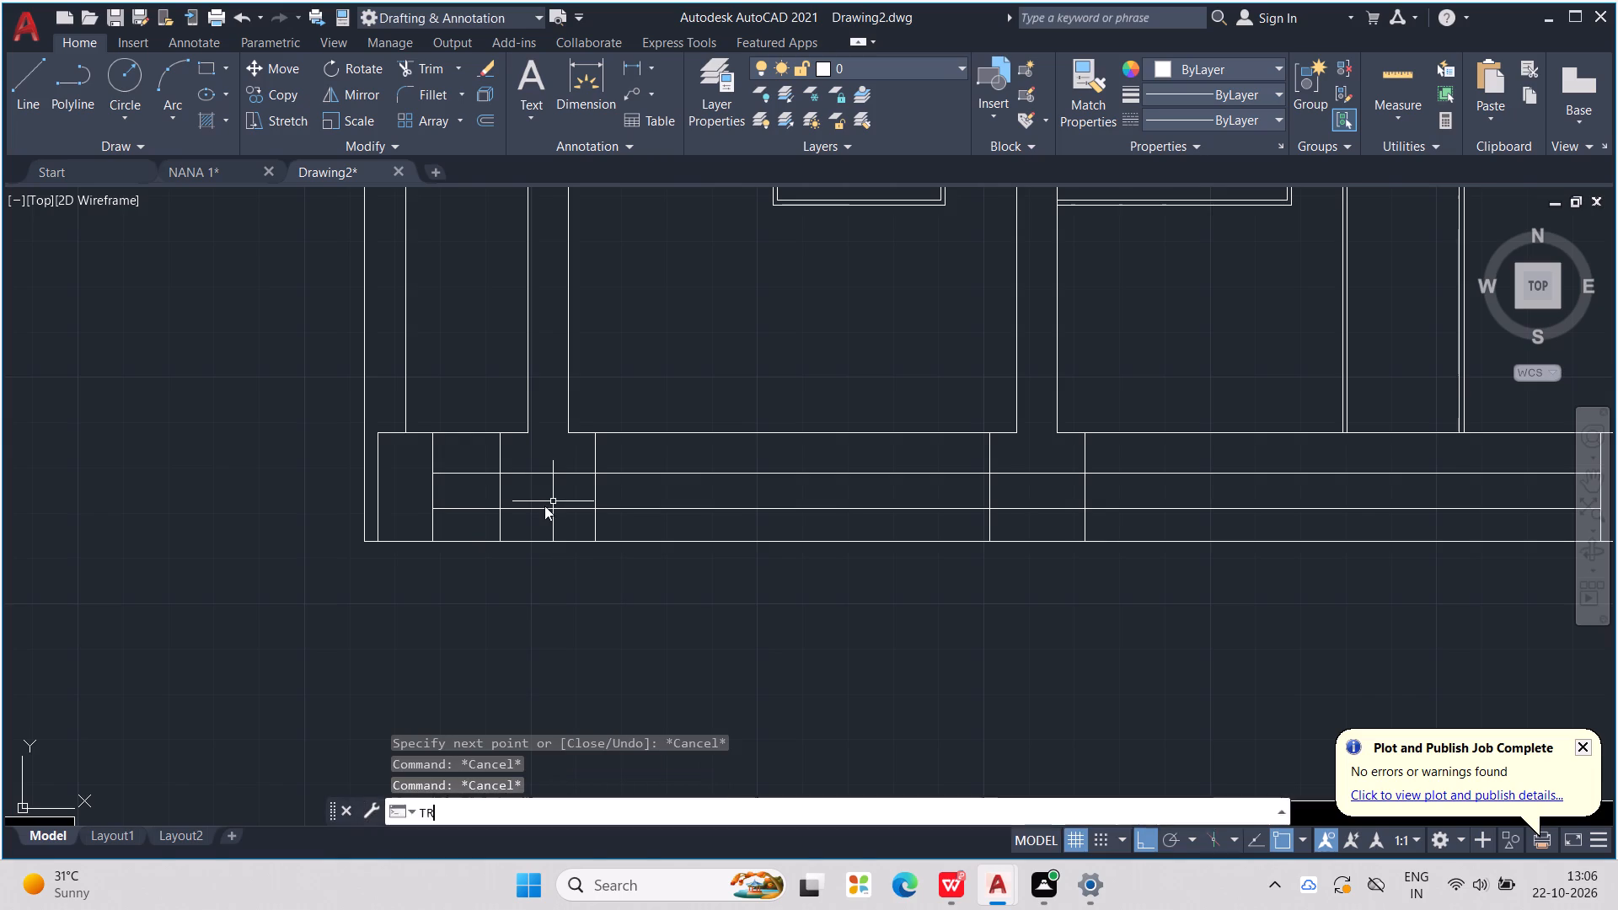
pyautogui.moveTo(551, 470); pyautogui.dragTo(556, 517)
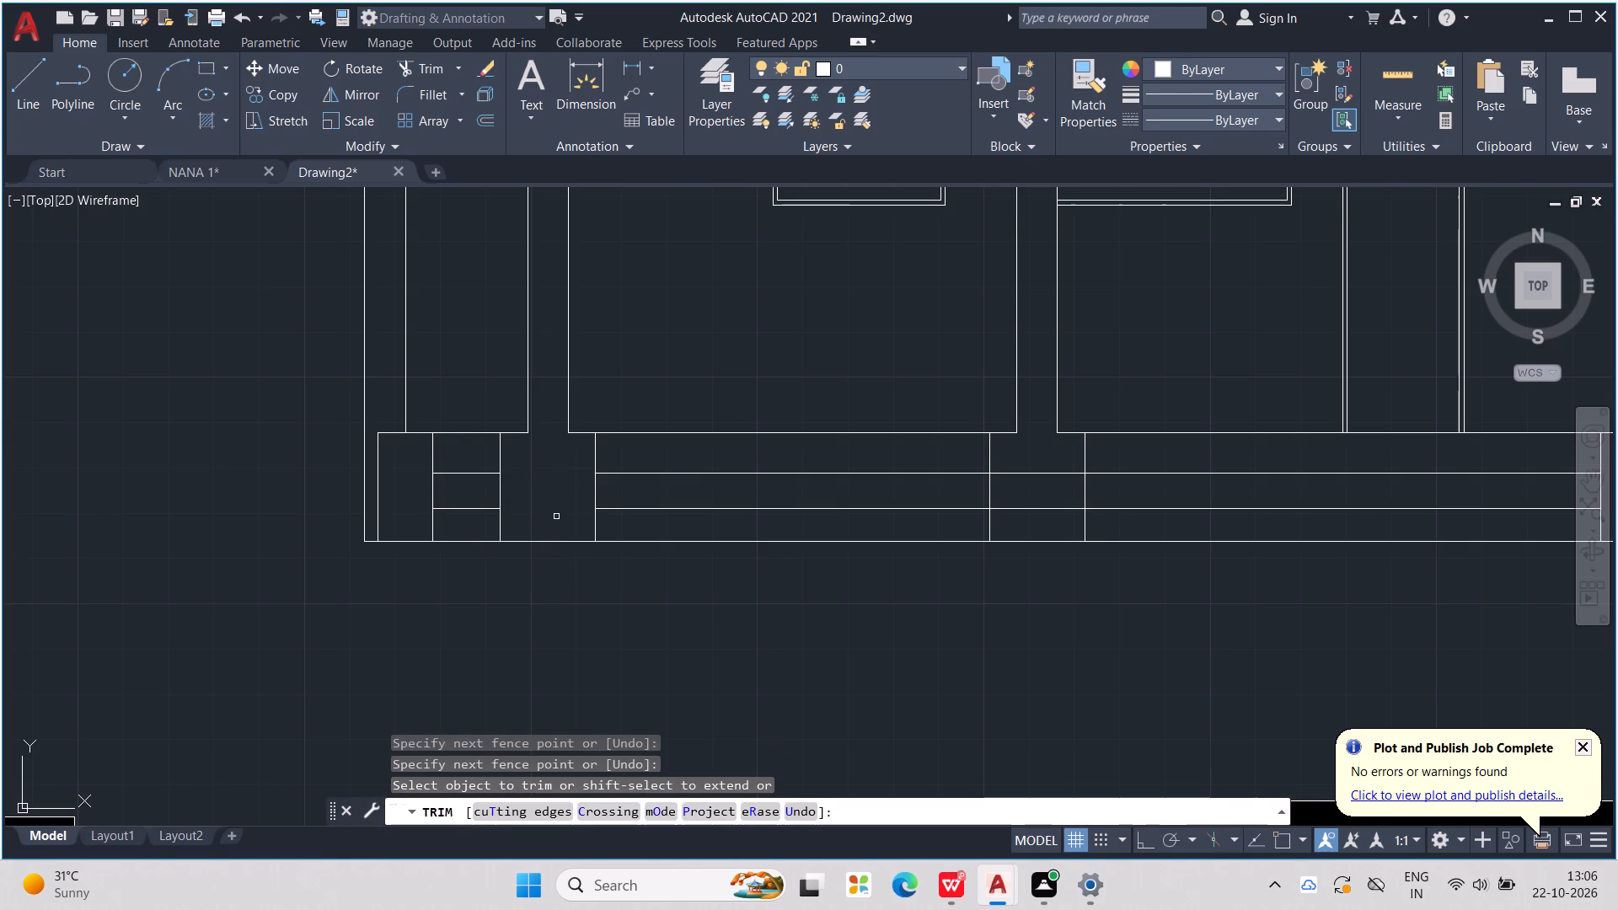
pyautogui.moveTo(1038, 474); pyautogui.dragTo(1042, 516)
pyautogui.moveTo(1042, 516); pyautogui.dragTo(1042, 486)
pyautogui.click(1041, 484)
pyautogui.scroll(-1, 1040, 480)
pyautogui.moveTo(1040, 480); pyautogui.dragTo(801, 495, button='middle')
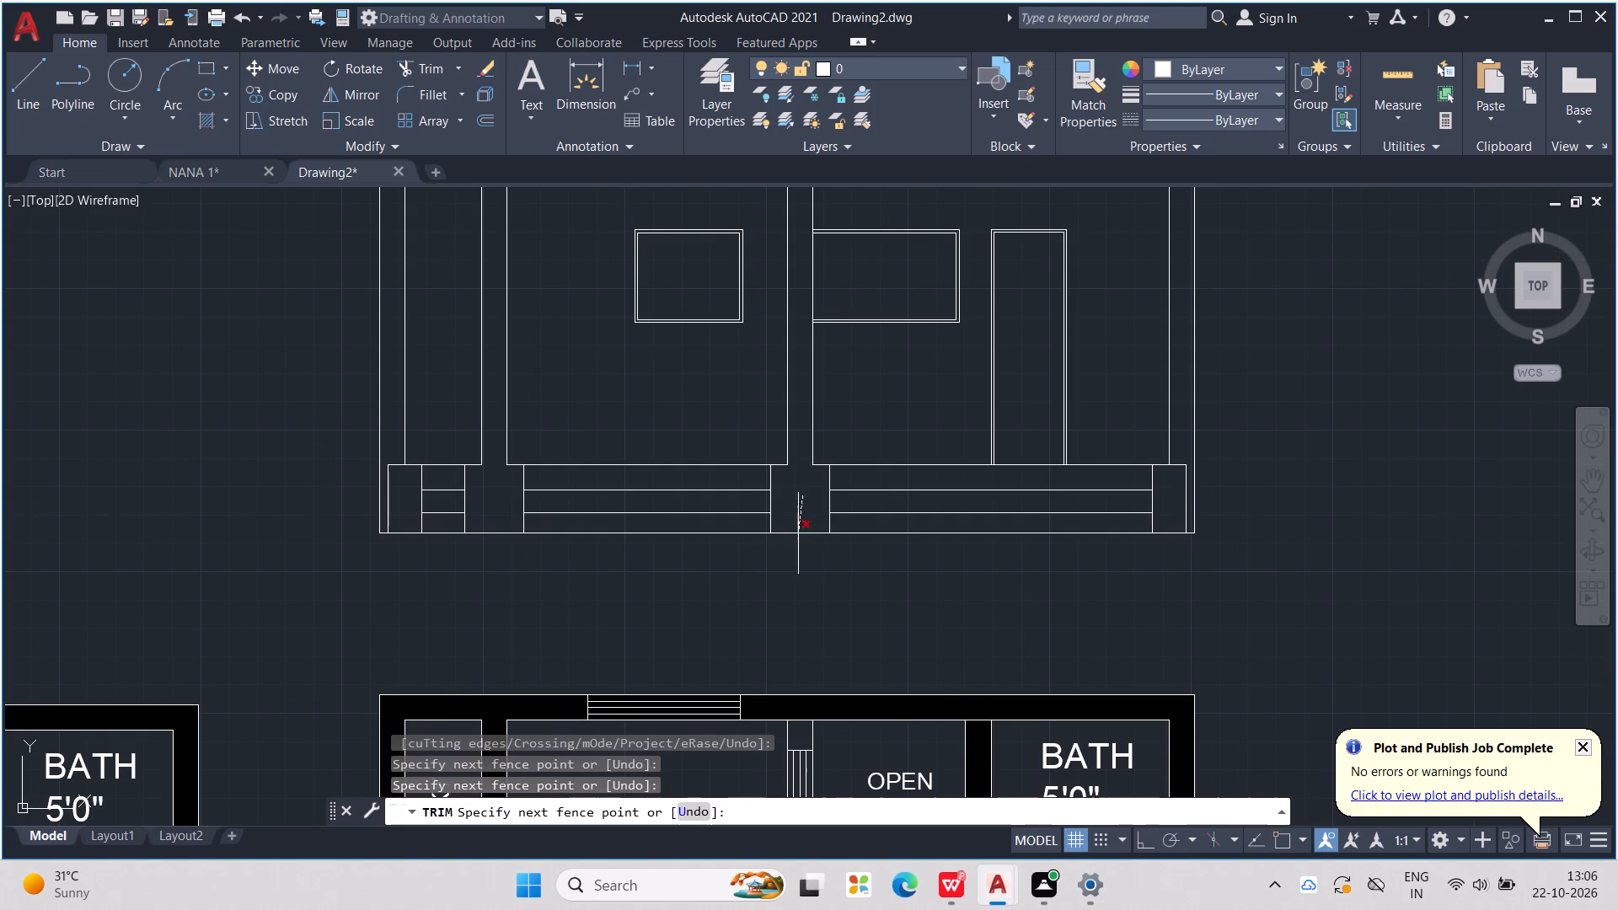
pyautogui.click(797, 506)
pyautogui.press('Escape')
pyautogui.press('Escape')
pyautogui.press('Escape')
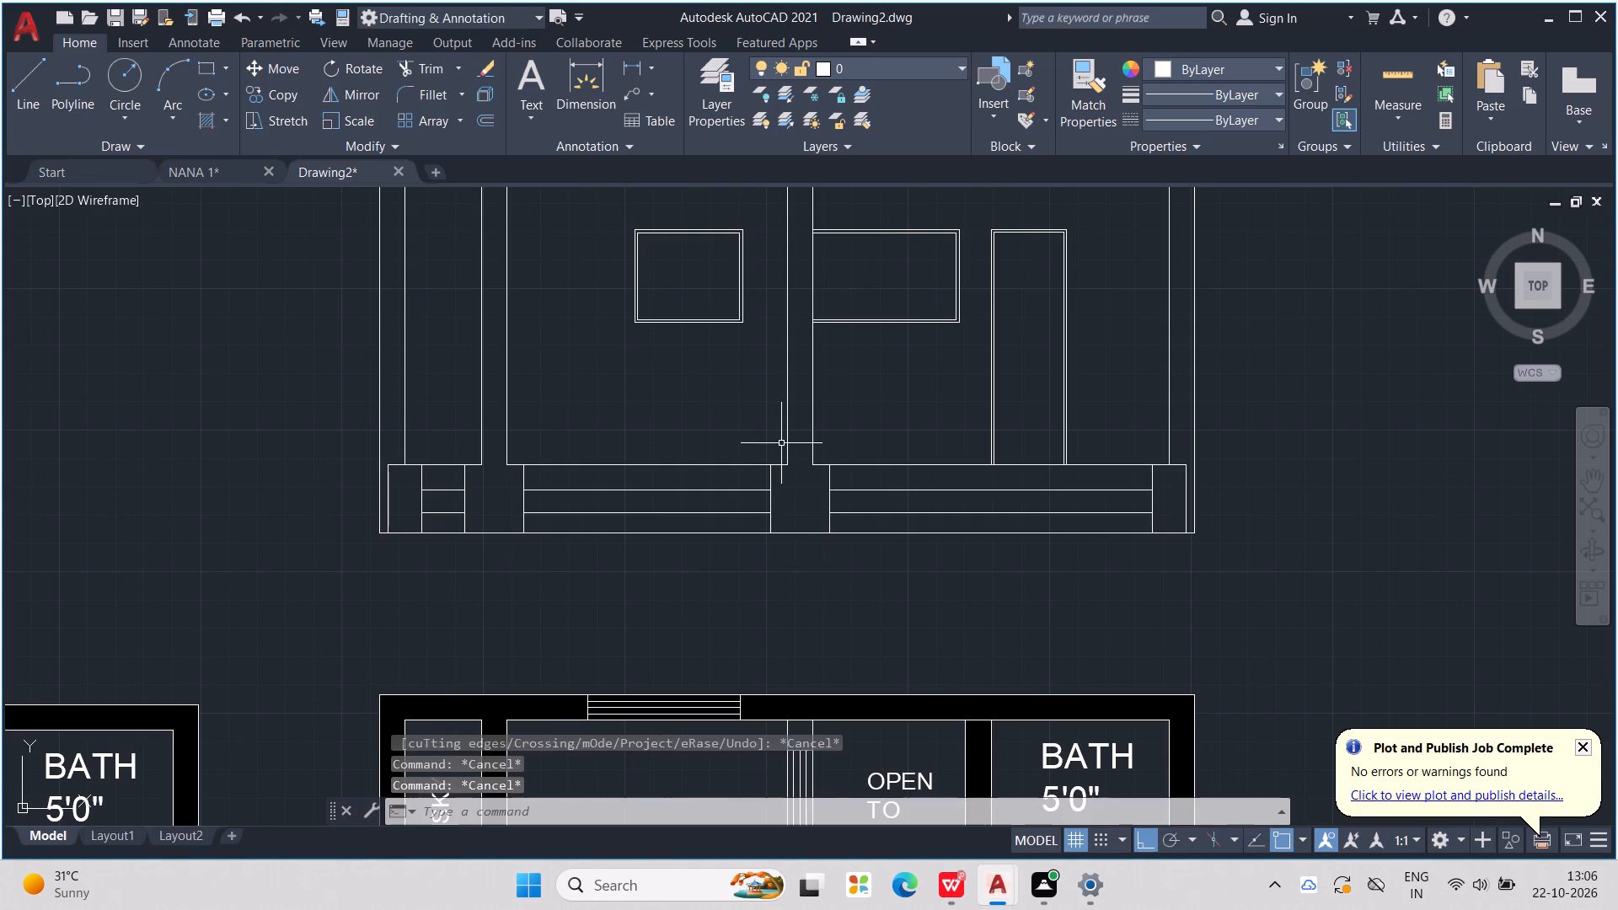
pyautogui.press('Escape')
pyautogui.press('Escape')
pyautogui.press('Escape')
pyautogui.press('Escape')
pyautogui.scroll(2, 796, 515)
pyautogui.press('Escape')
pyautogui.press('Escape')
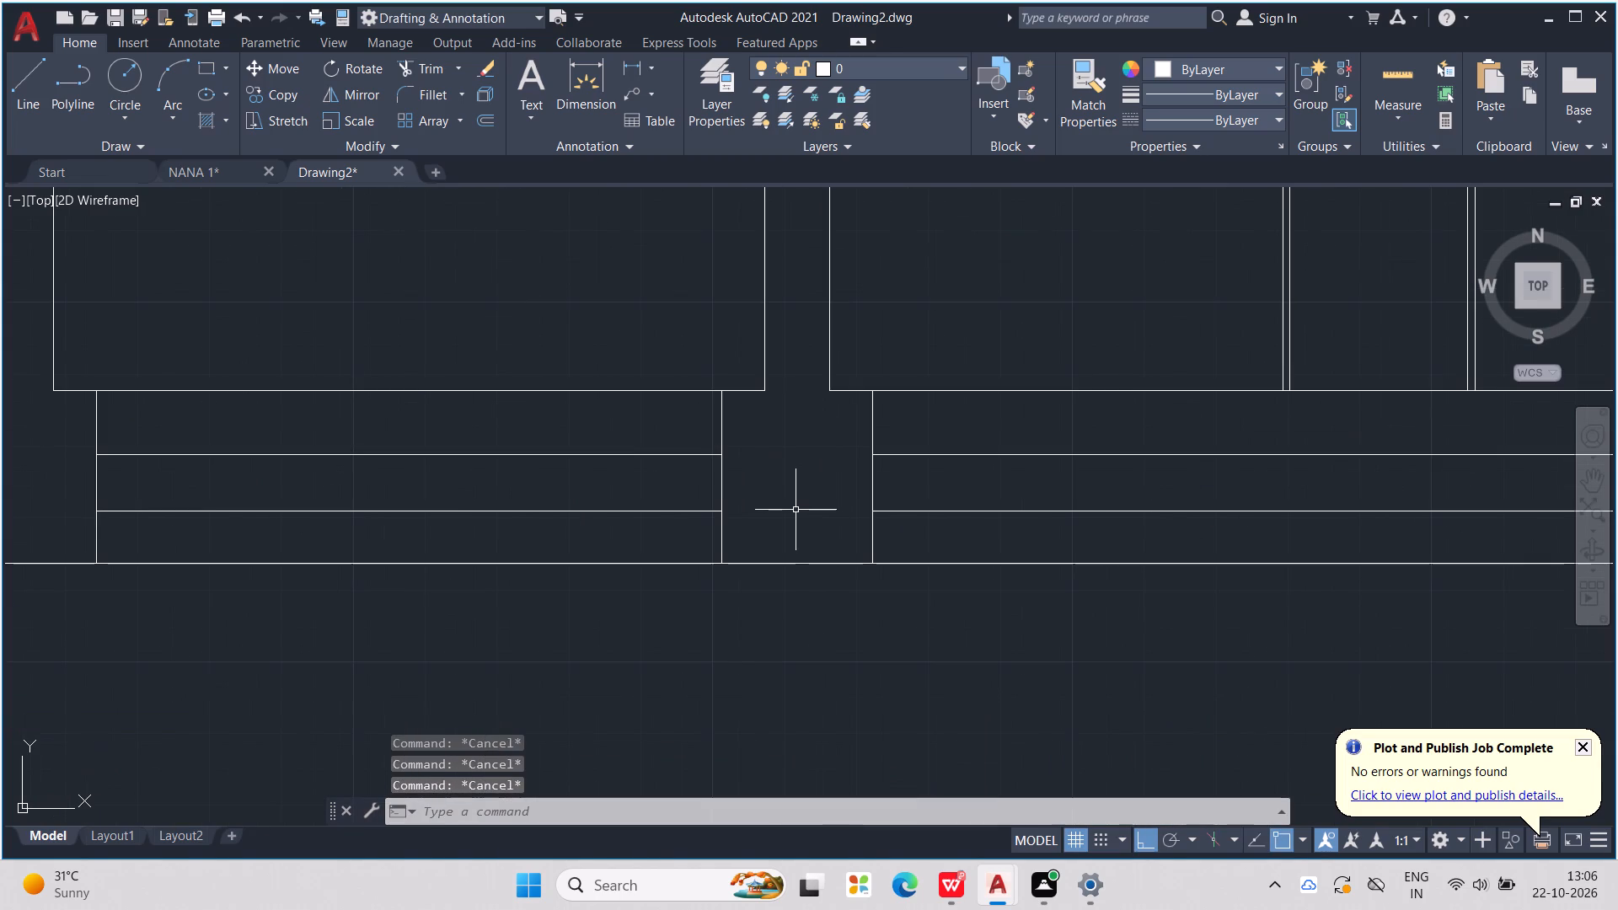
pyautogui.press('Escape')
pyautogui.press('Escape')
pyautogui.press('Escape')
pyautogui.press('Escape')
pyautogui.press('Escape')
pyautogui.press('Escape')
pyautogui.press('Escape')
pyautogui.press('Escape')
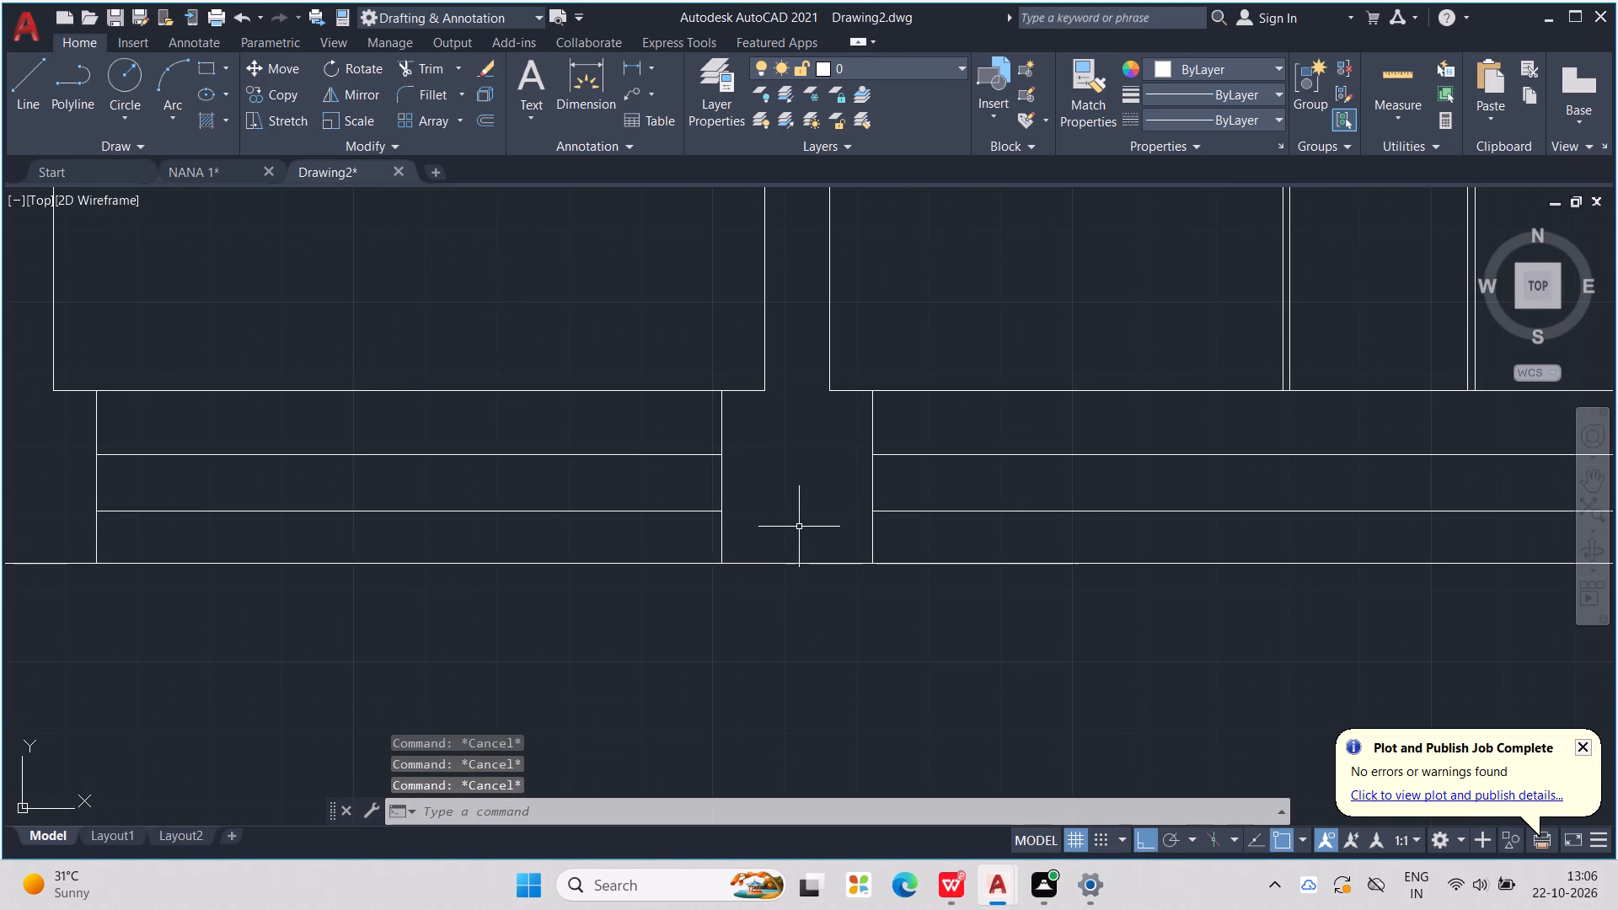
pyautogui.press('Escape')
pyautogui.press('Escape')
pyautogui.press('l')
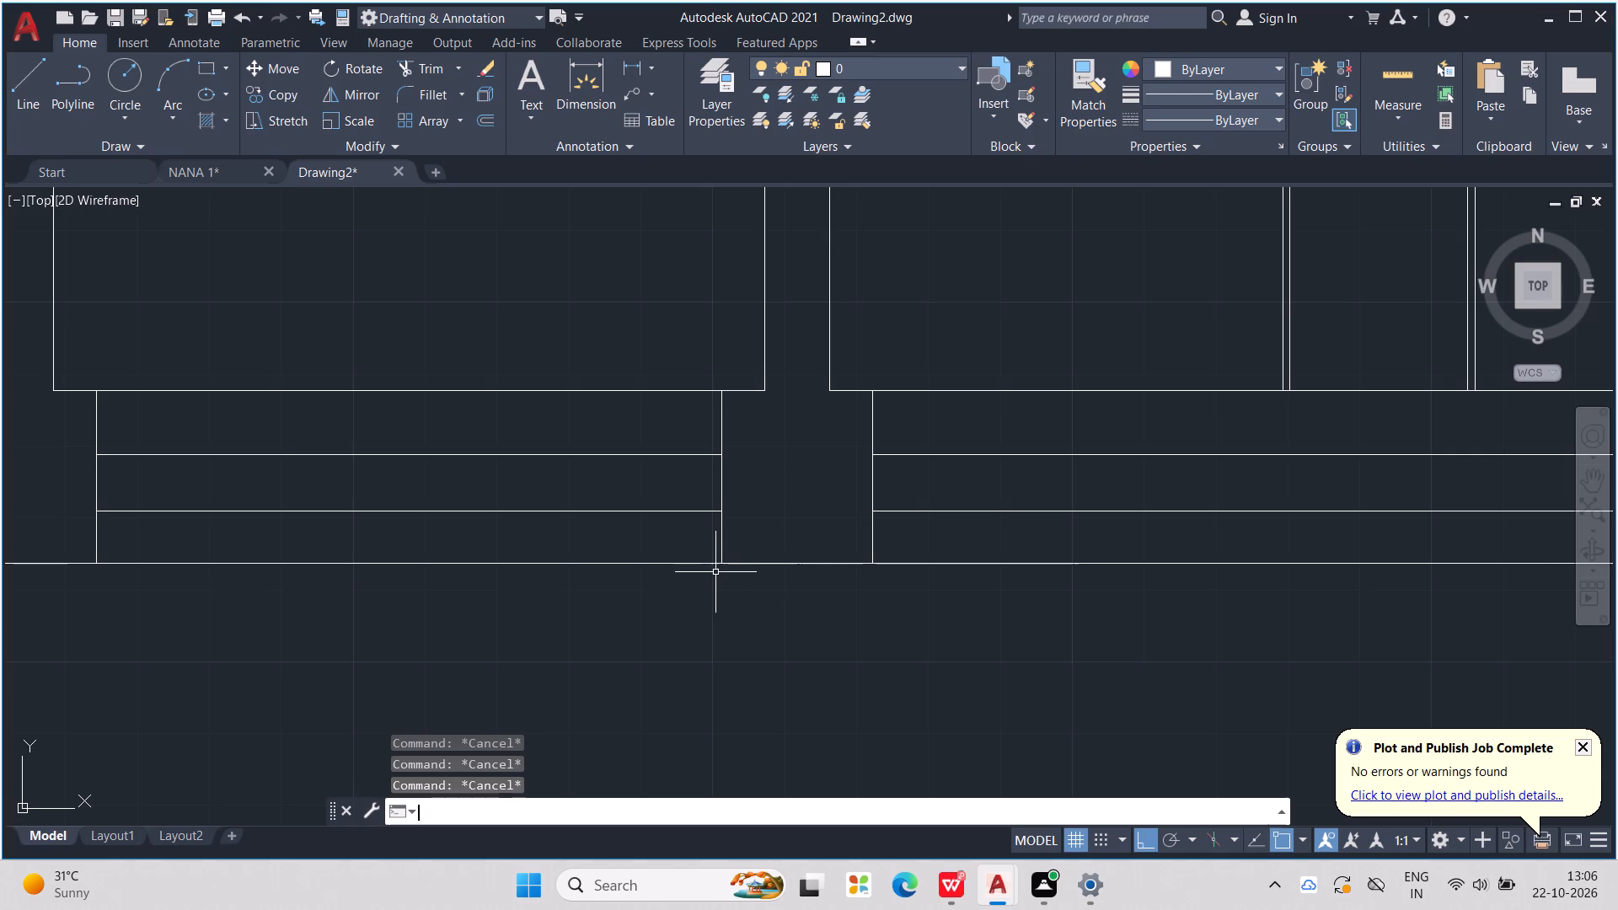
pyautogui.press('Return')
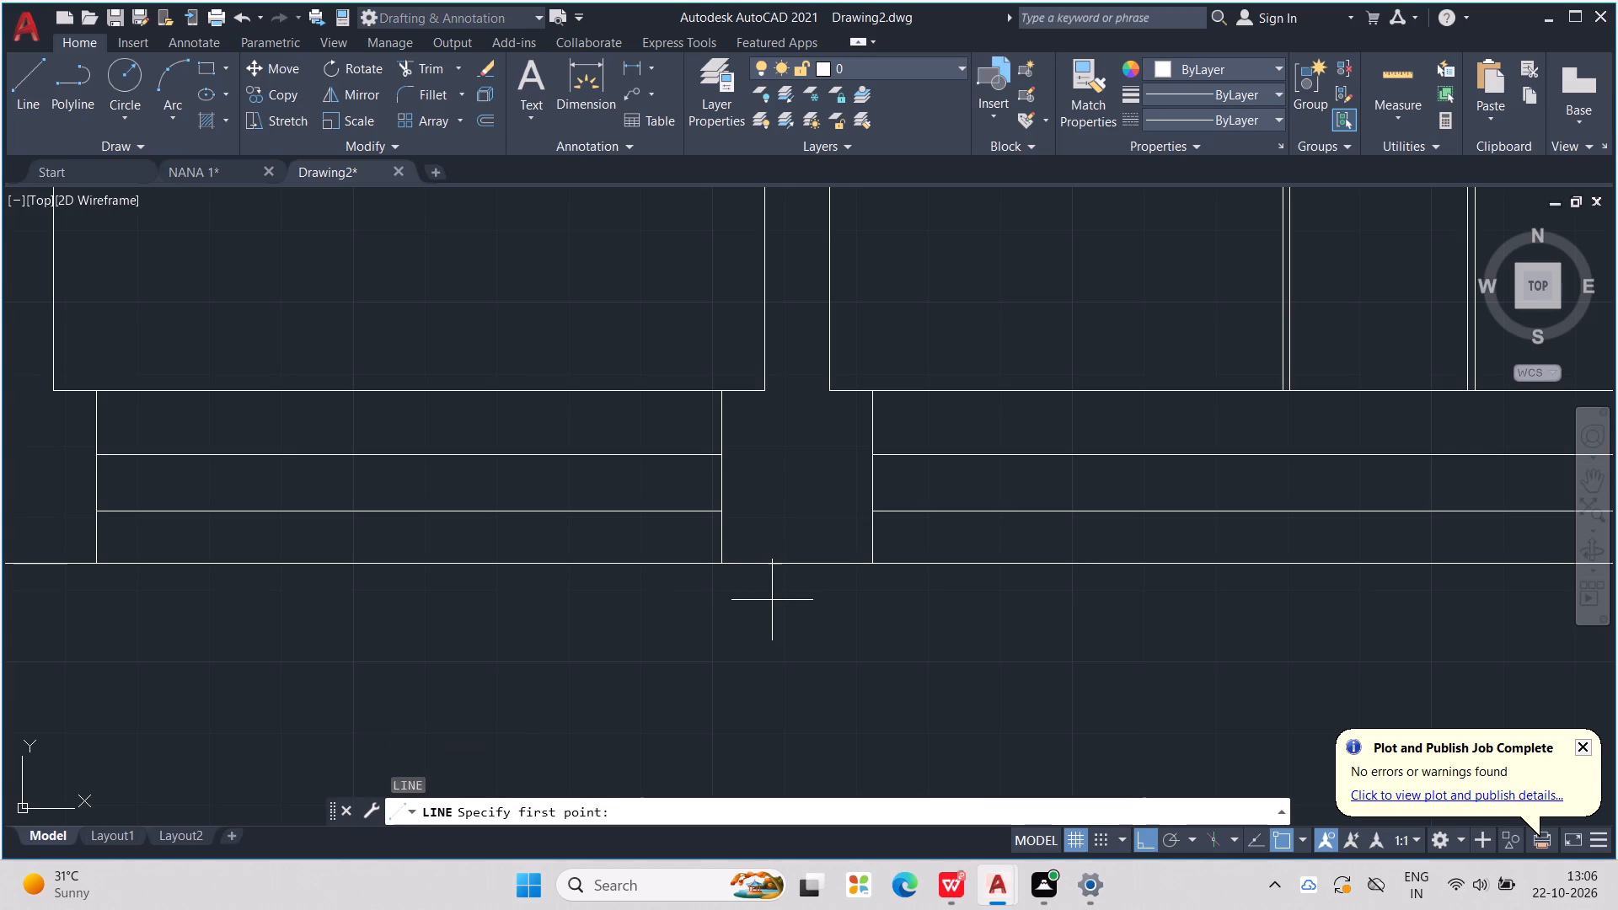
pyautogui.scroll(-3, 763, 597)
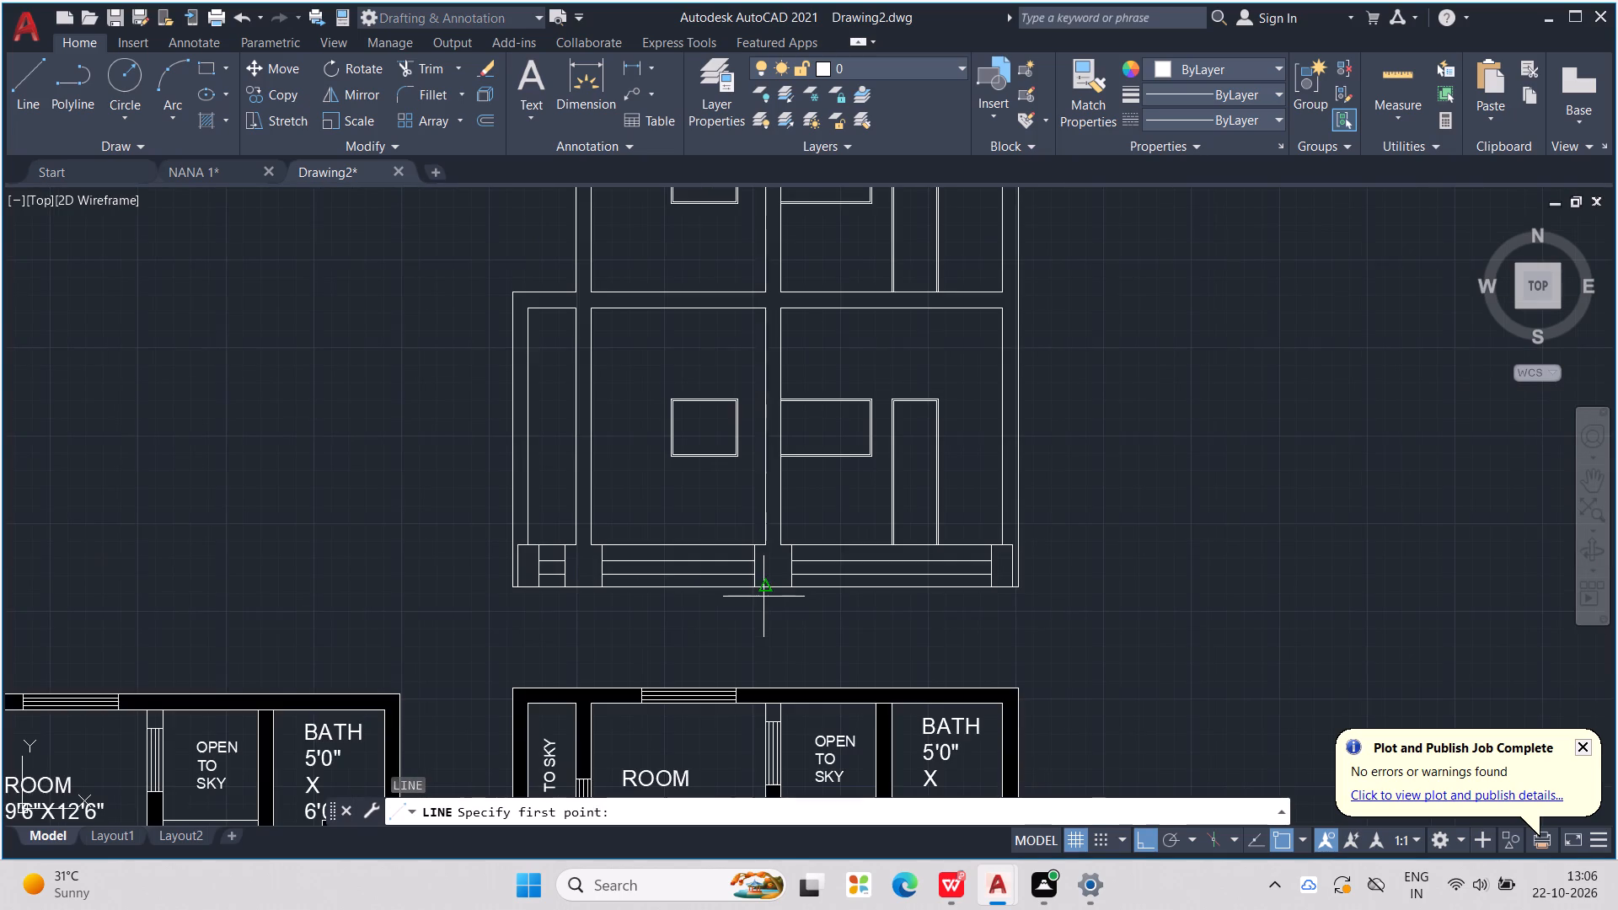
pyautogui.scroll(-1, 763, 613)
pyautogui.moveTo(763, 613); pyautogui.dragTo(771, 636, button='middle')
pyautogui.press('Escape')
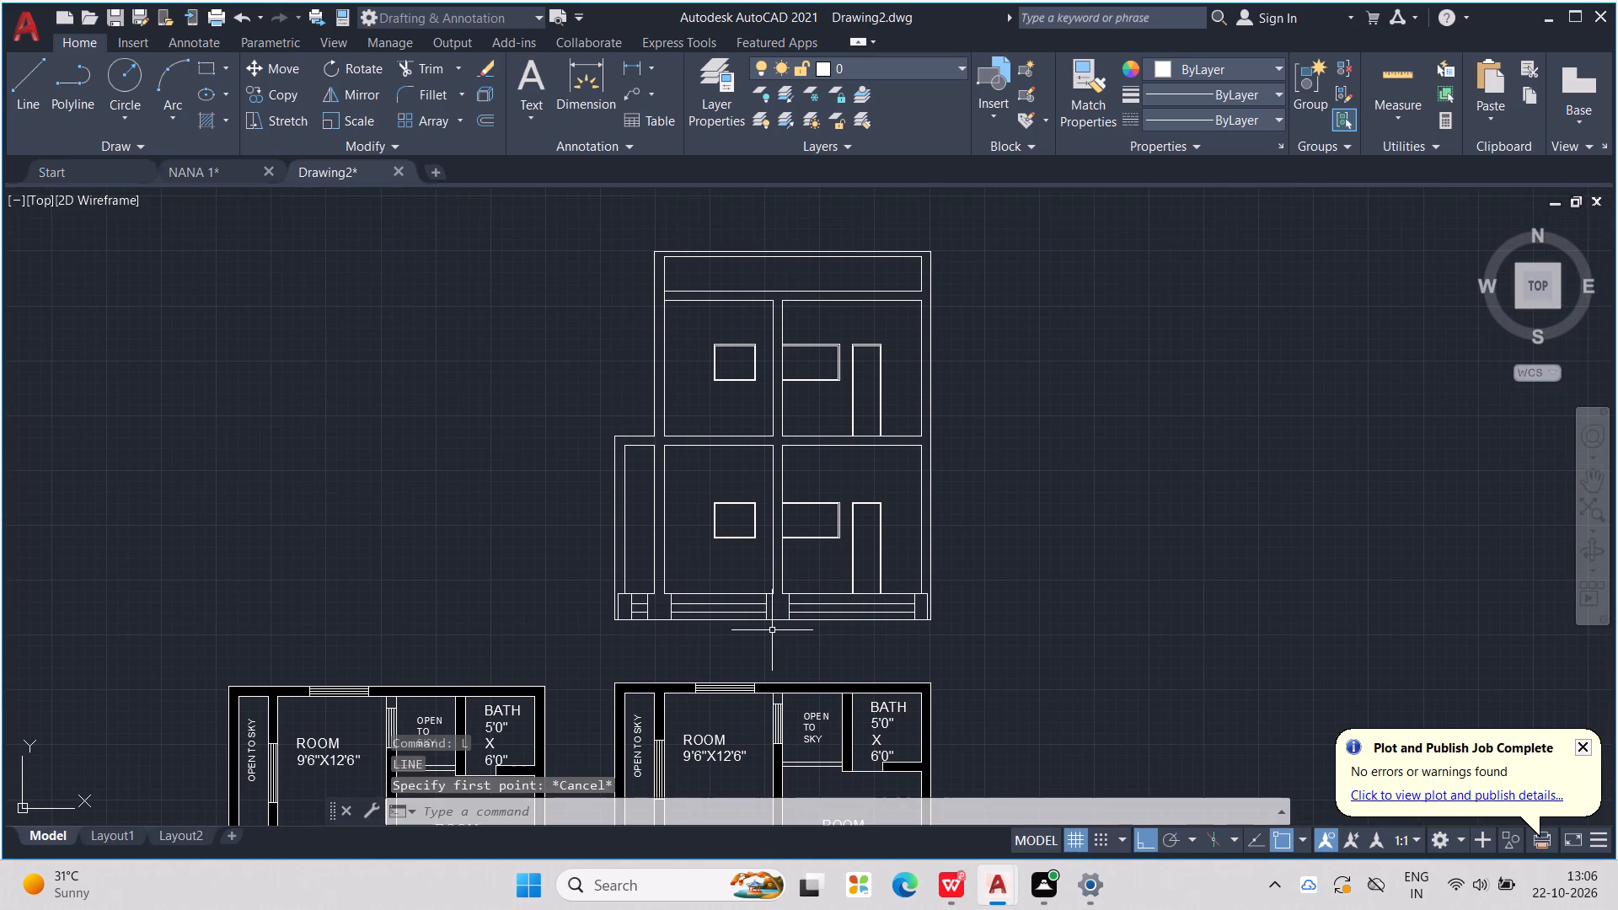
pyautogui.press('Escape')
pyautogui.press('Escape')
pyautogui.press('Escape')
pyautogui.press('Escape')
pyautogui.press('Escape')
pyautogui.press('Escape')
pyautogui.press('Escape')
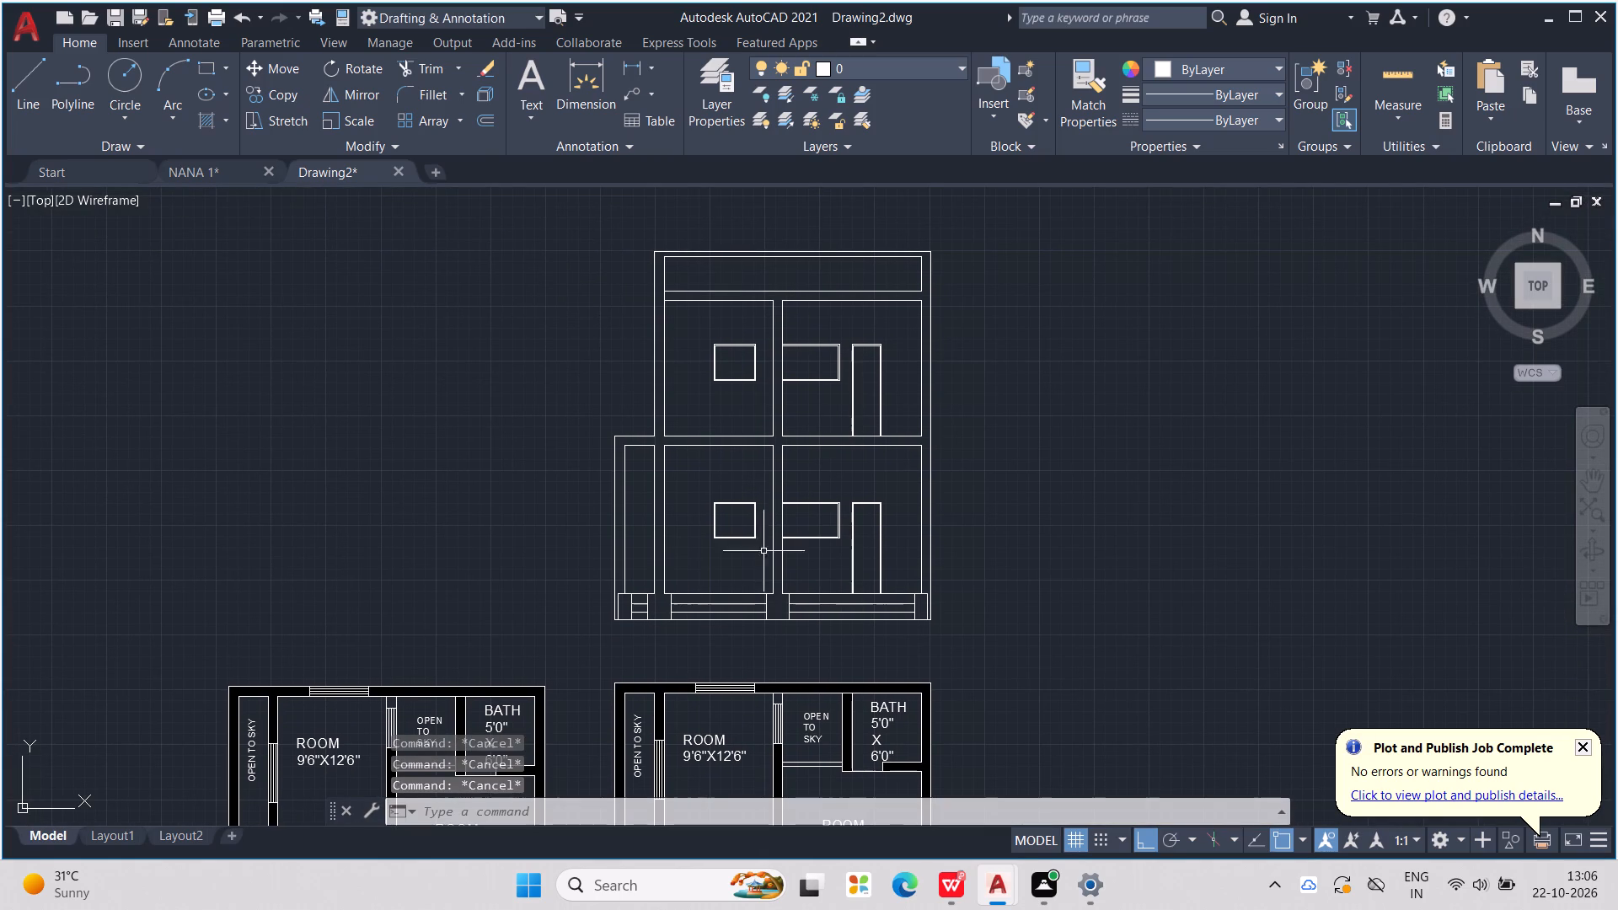
# Copy the whole completed section and place the duplicate just north of the west house plan.
pyautogui.moveTo(569, 284); pyautogui.dragTo(1013, 185)
pyautogui.press('Escape')
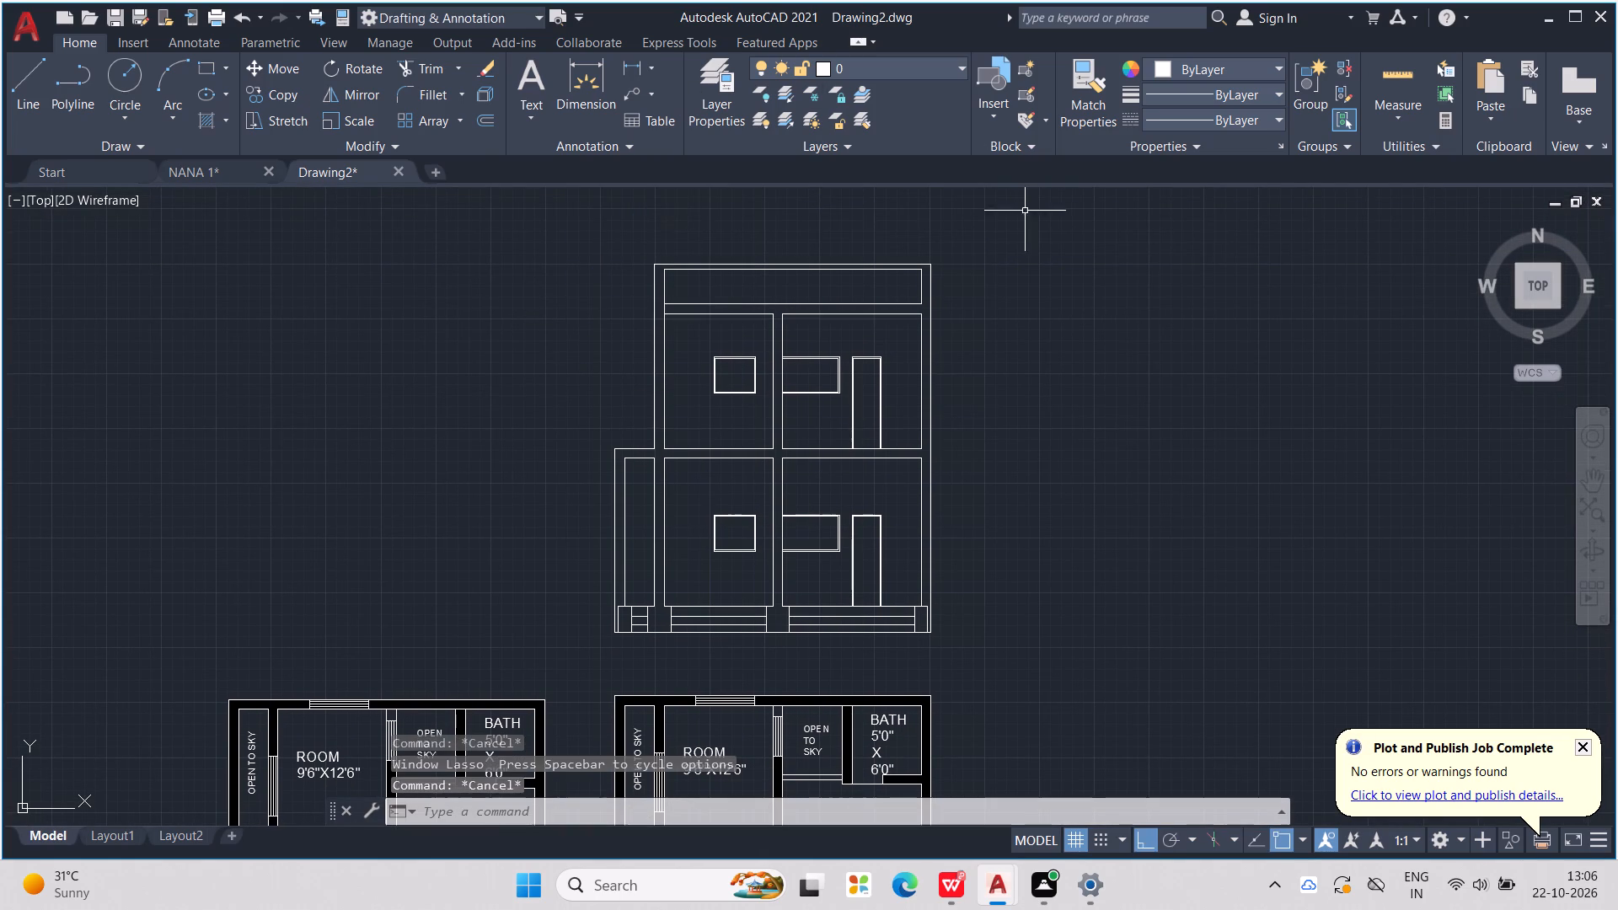
pyautogui.moveTo(622, 229); pyautogui.dragTo(630, 691)
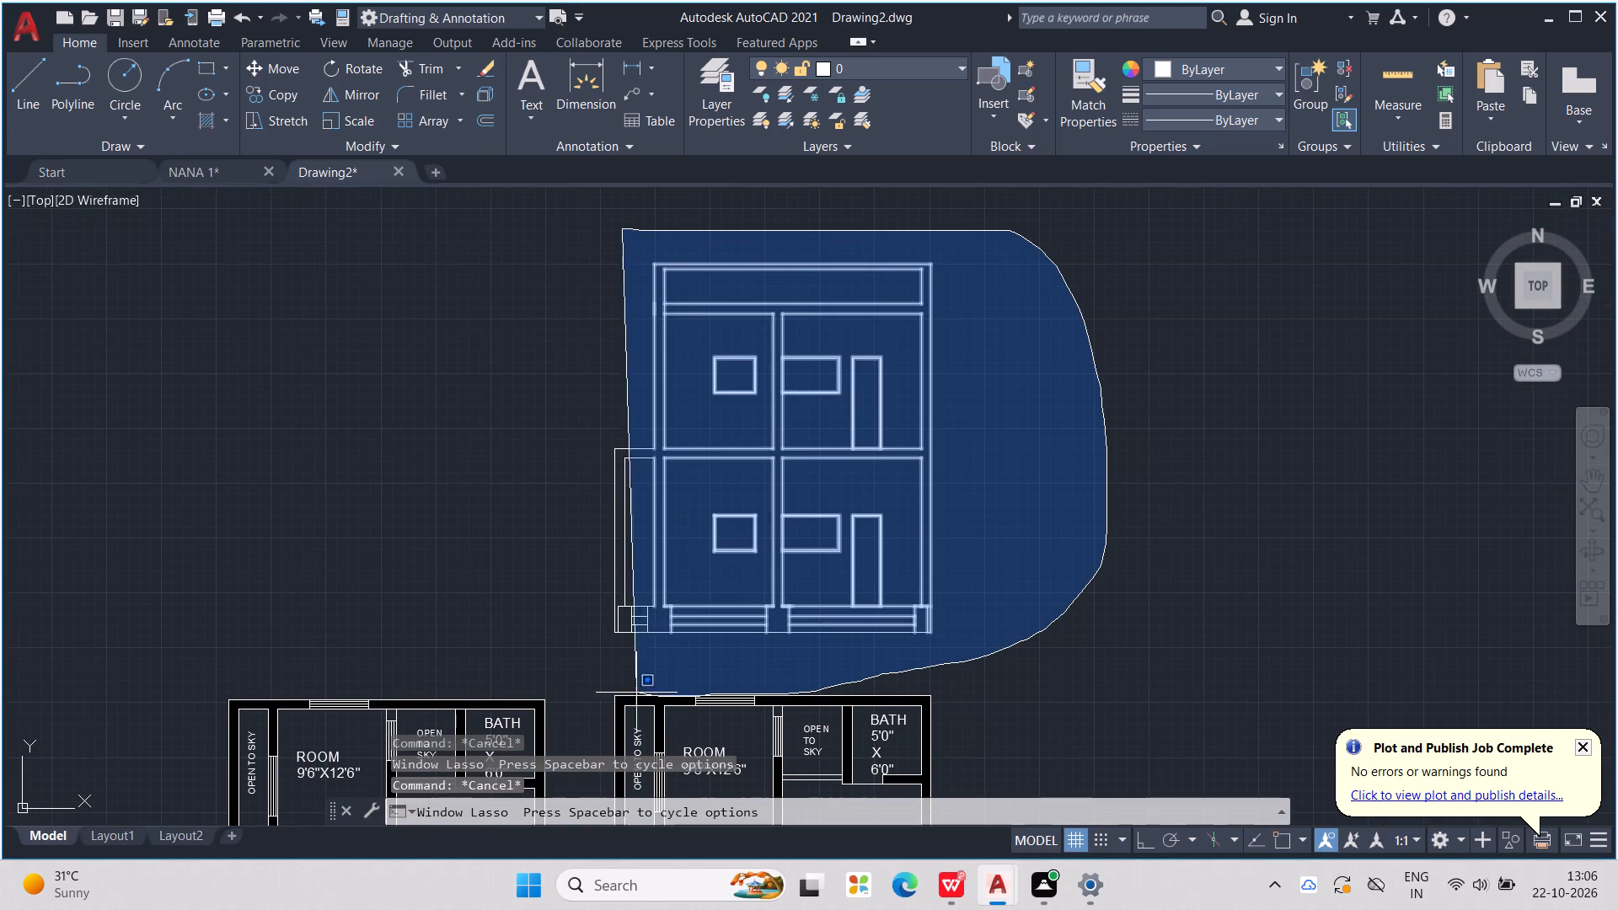
pyautogui.moveTo(630, 691); pyautogui.dragTo(564, 656)
pyautogui.hotkey('ctrl', 'c')
pyautogui.hotkey('ctrl', 'v')
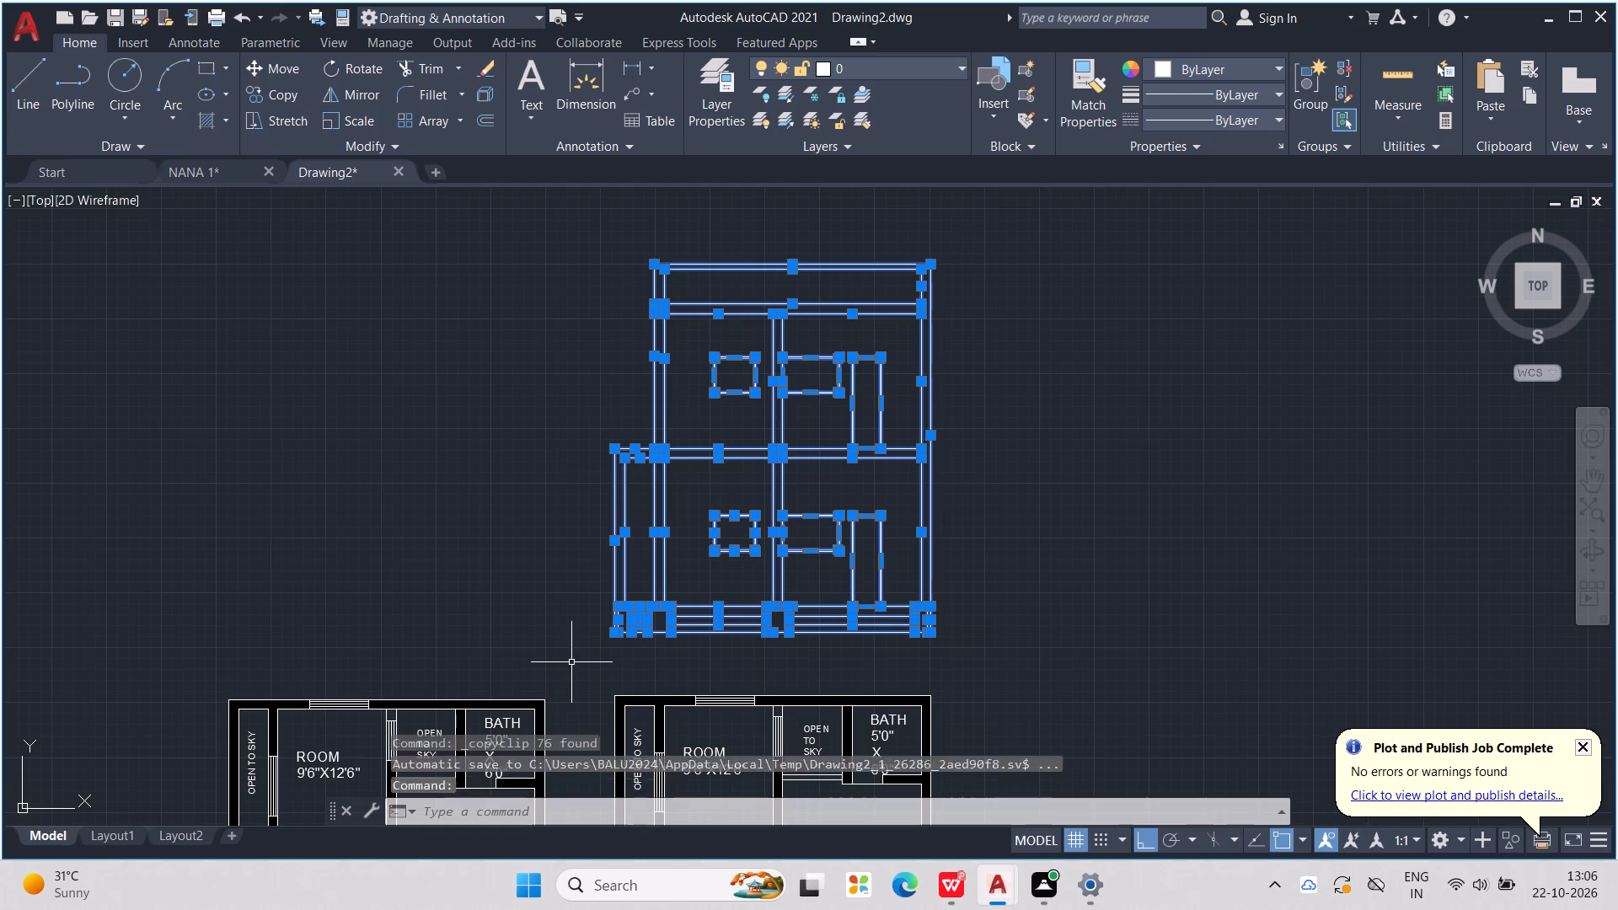
pyautogui.moveTo(499, 655); pyautogui.dragTo(956, 699, button='middle')
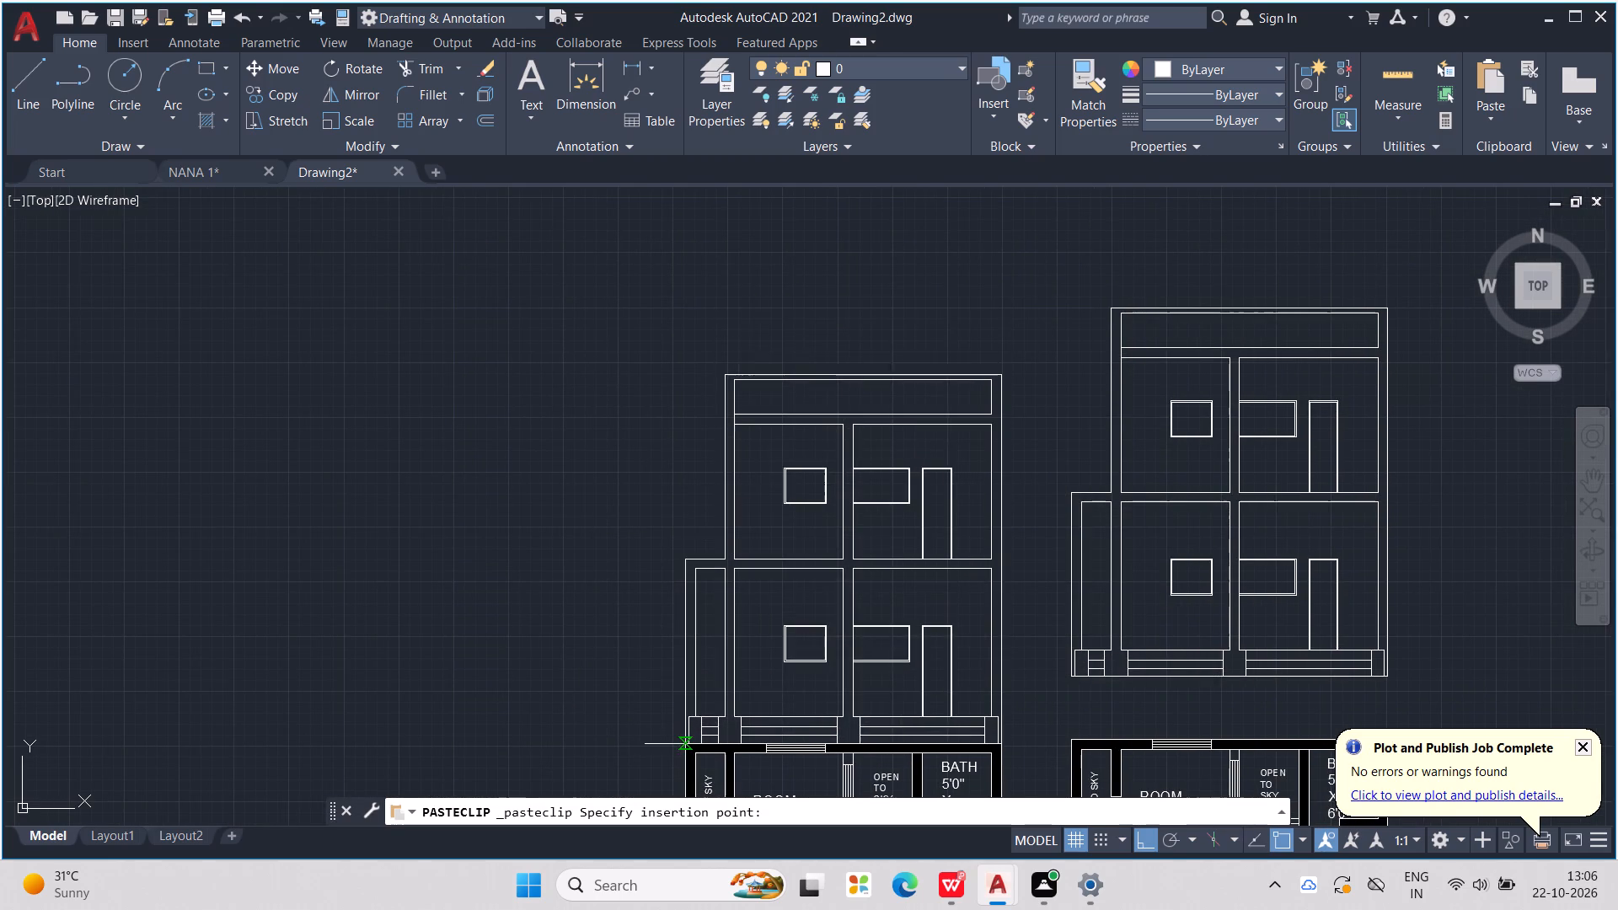
pyautogui.click(673, 679)
pyautogui.press('Escape')
pyautogui.press('Escape')
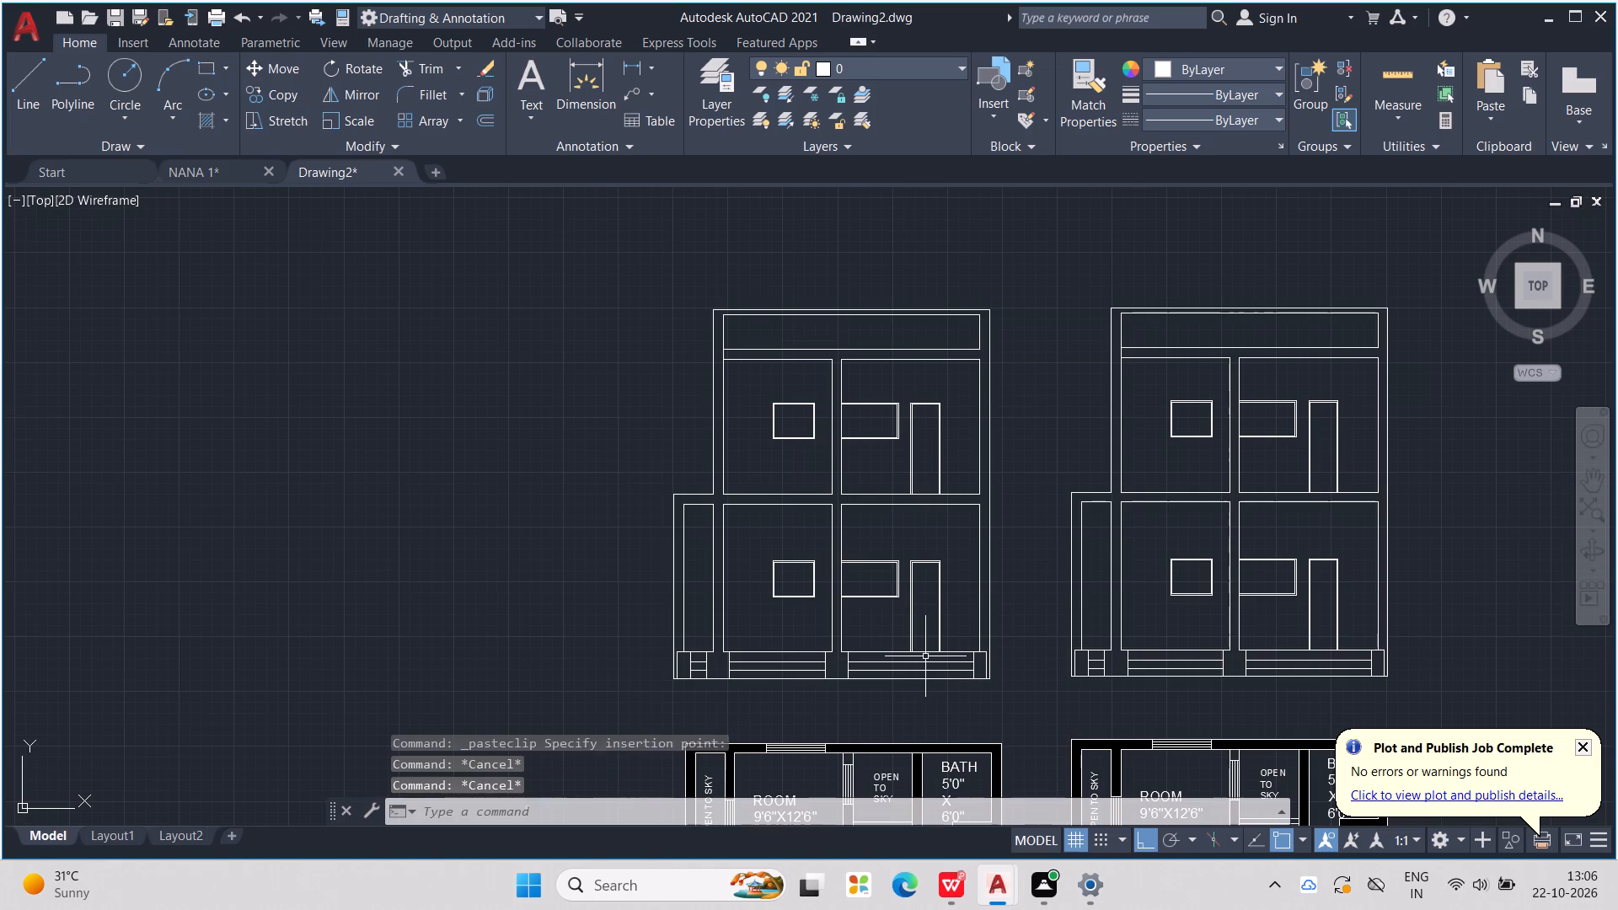
pyautogui.press('Escape')
pyautogui.press('Escape')
pyautogui.press('Escape')
pyautogui.press('Escape')
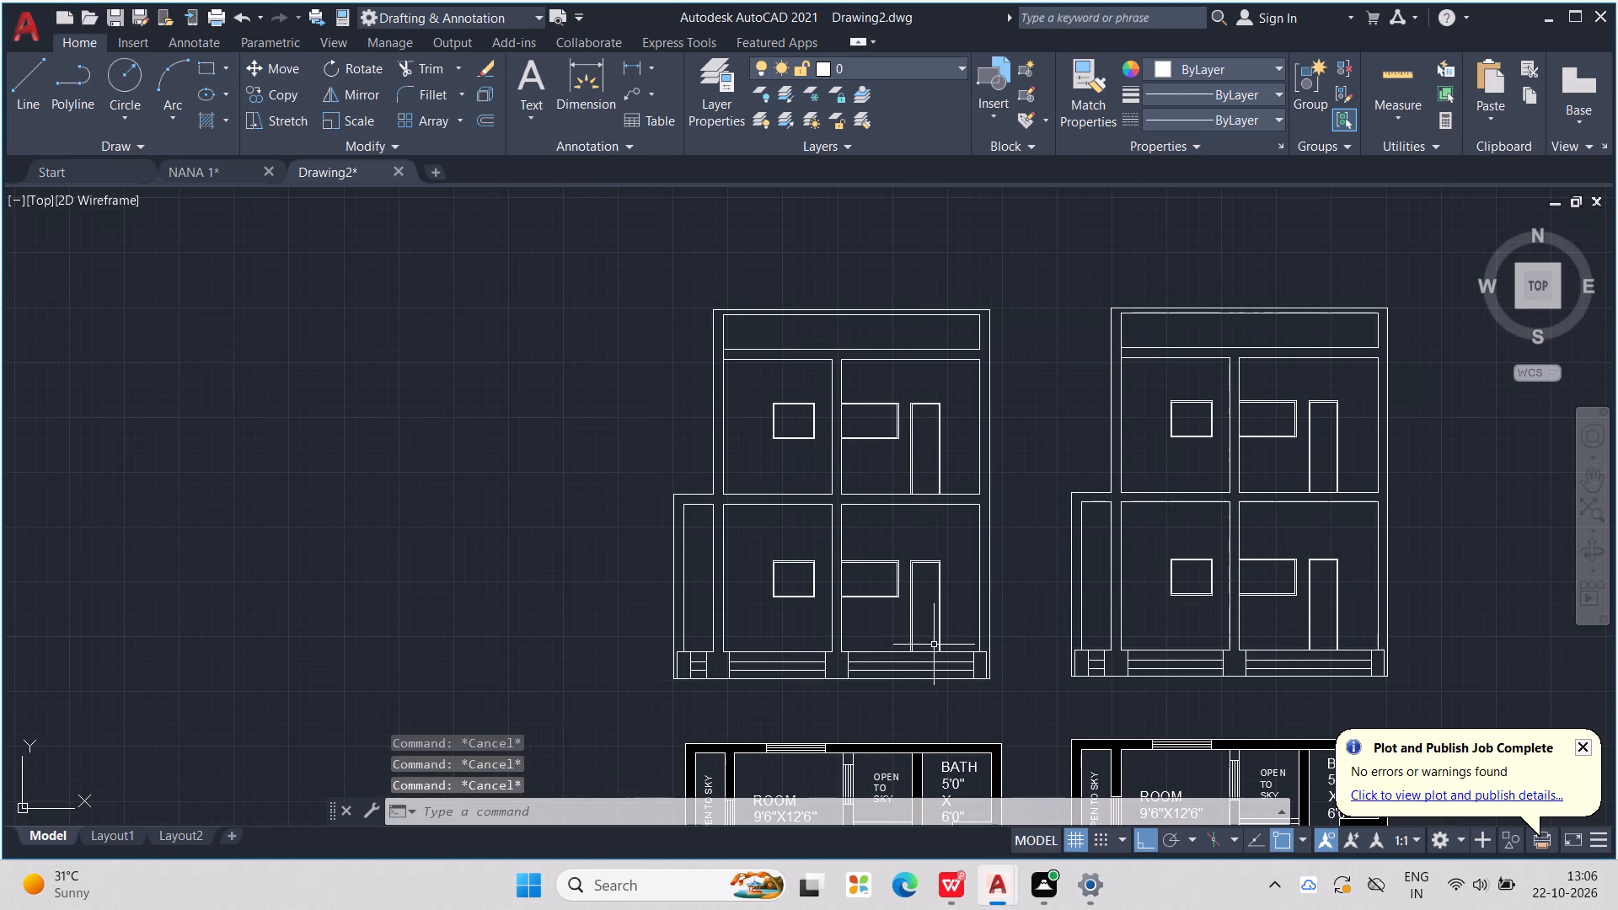
# Trim away the layer lines and inner projection lines in the base strip below the copied section's middle and east rooms.
pyautogui.press('t')
pyautogui.press('r')
pyautogui.press('Return')
pyautogui.scroll(1, 927, 658)
pyautogui.moveTo(951, 657); pyautogui.dragTo(959, 682)
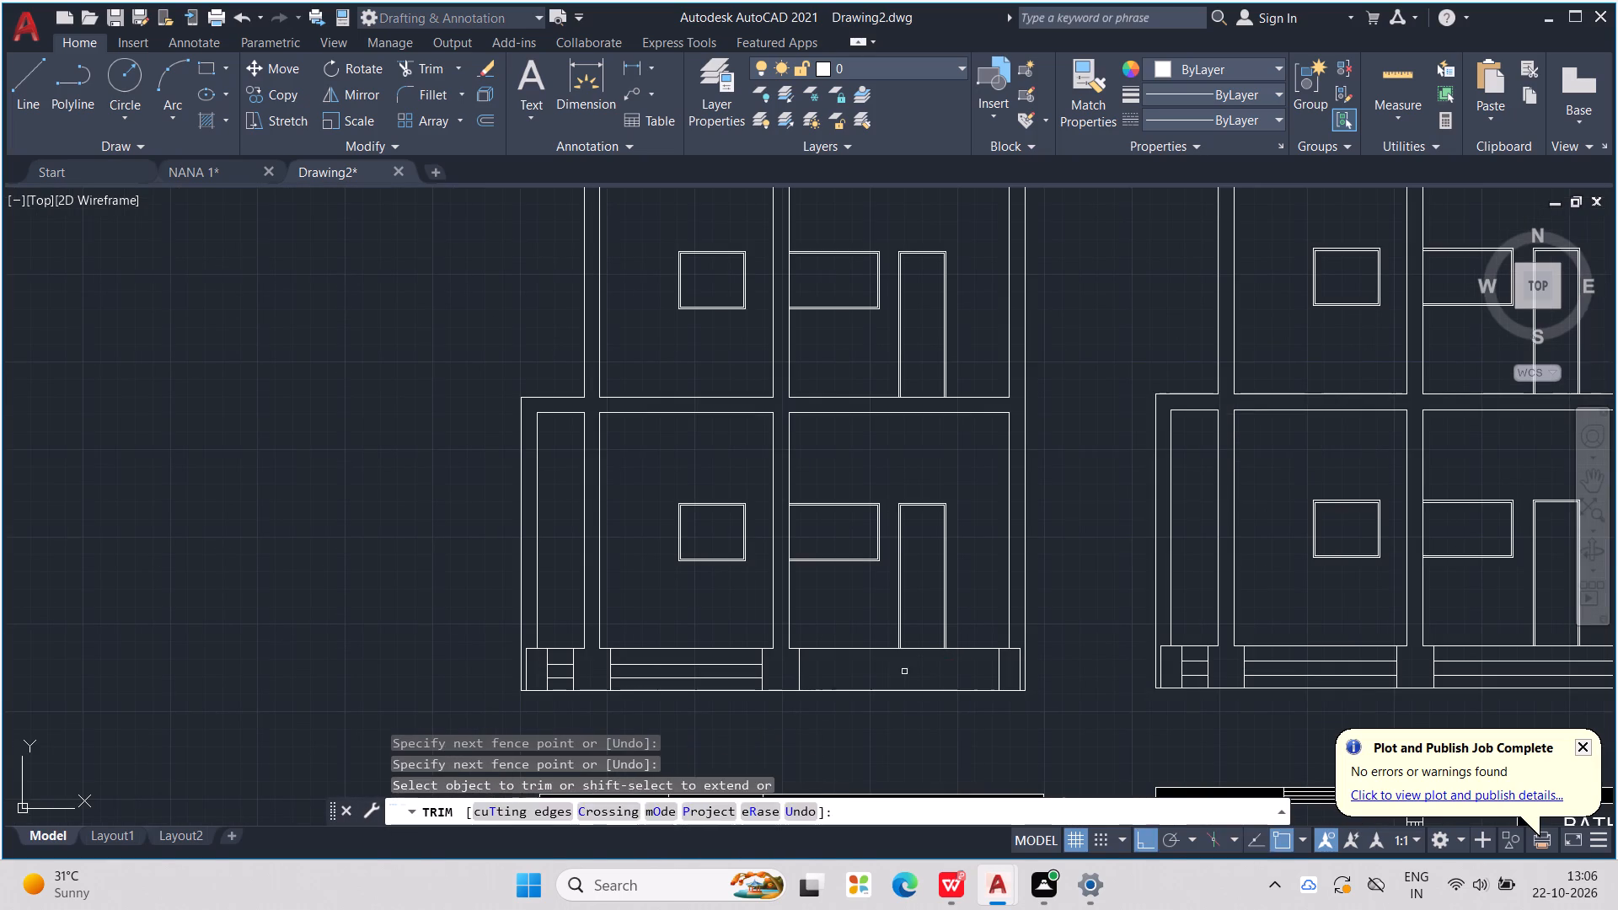
pyautogui.moveTo(892, 672); pyautogui.dragTo(679, 682)
pyautogui.moveTo(726, 678); pyautogui.dragTo(760, 682)
pyautogui.moveTo(763, 676); pyautogui.dragTo(755, 661)
pyautogui.click(753, 660)
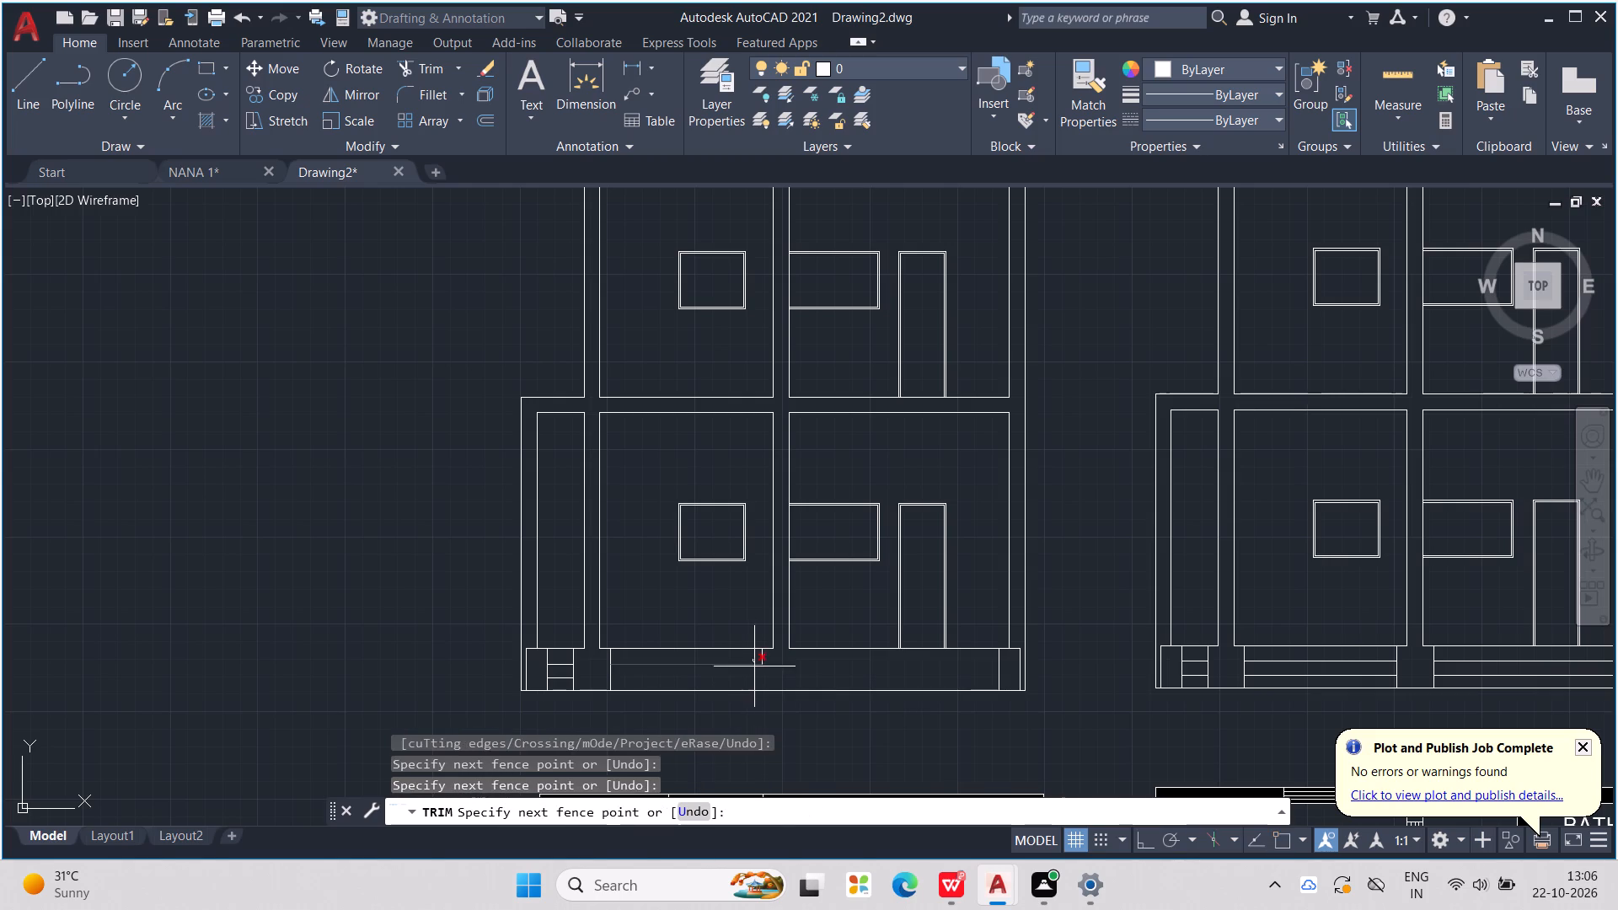
pyautogui.moveTo(757, 657); pyautogui.dragTo(767, 656)
pyautogui.moveTo(767, 656); pyautogui.dragTo(753, 655)
pyautogui.click(705, 658)
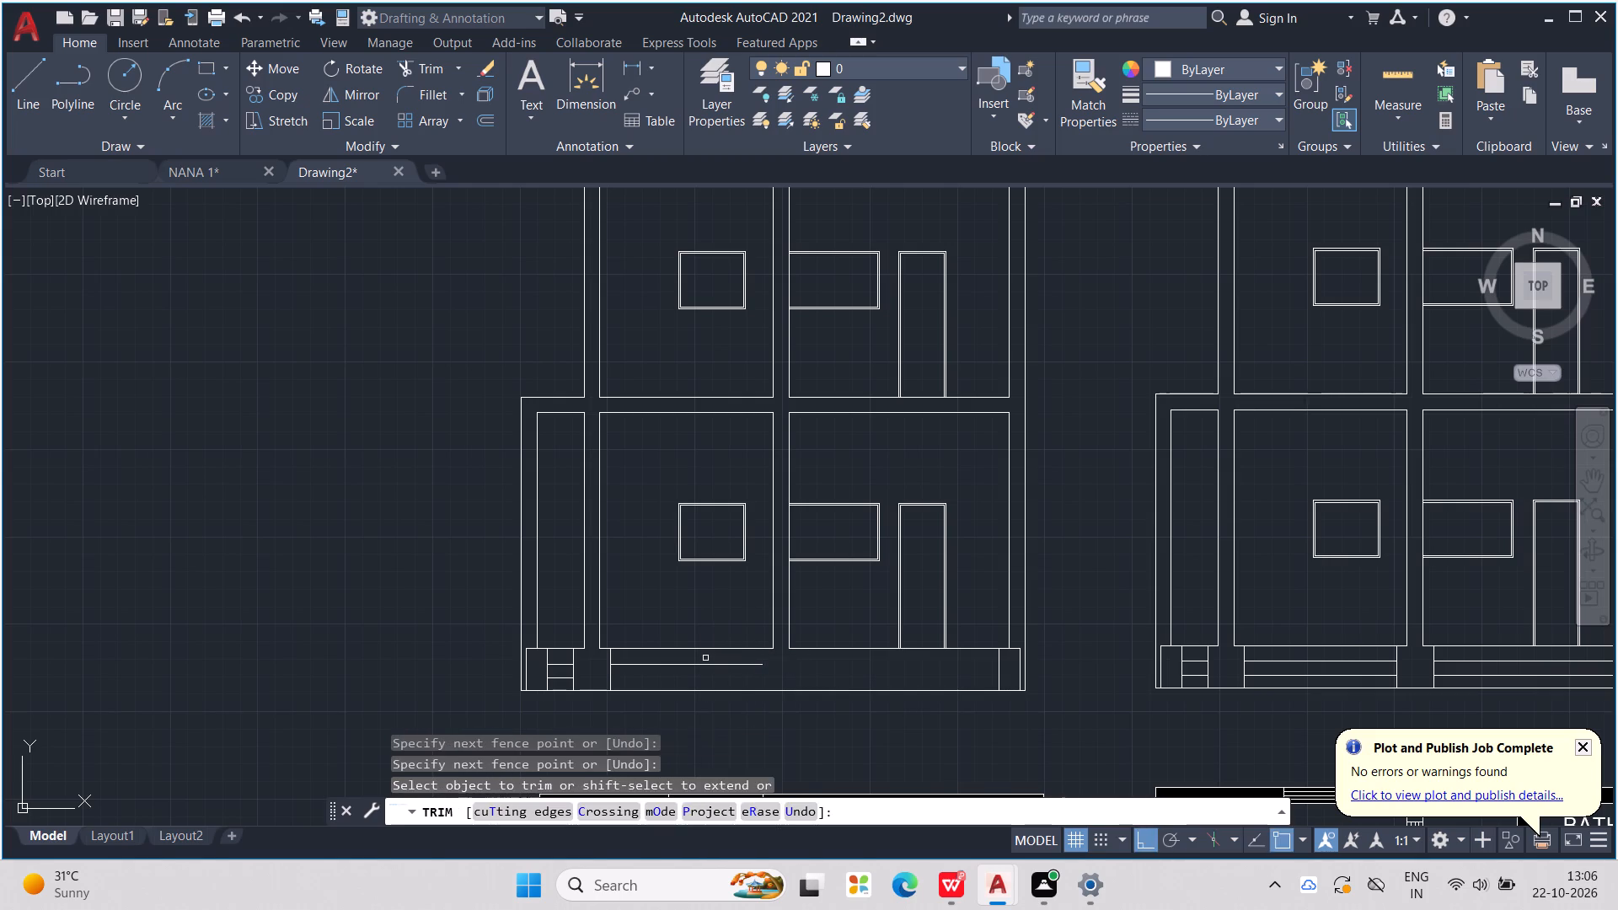
pyautogui.click(705, 661)
pyautogui.click(608, 666)
# Trim away the layer and projection lines beneath the copy's west bay and the east outer wall's inner projection line.
pyautogui.scroll(3, 567, 669)
pyautogui.moveTo(427, 638); pyautogui.dragTo(609, 656)
pyautogui.moveTo(612, 656); pyautogui.dragTo(643, 574, button='middle')
pyautogui.moveTo(585, 565); pyautogui.dragTo(643, 625)
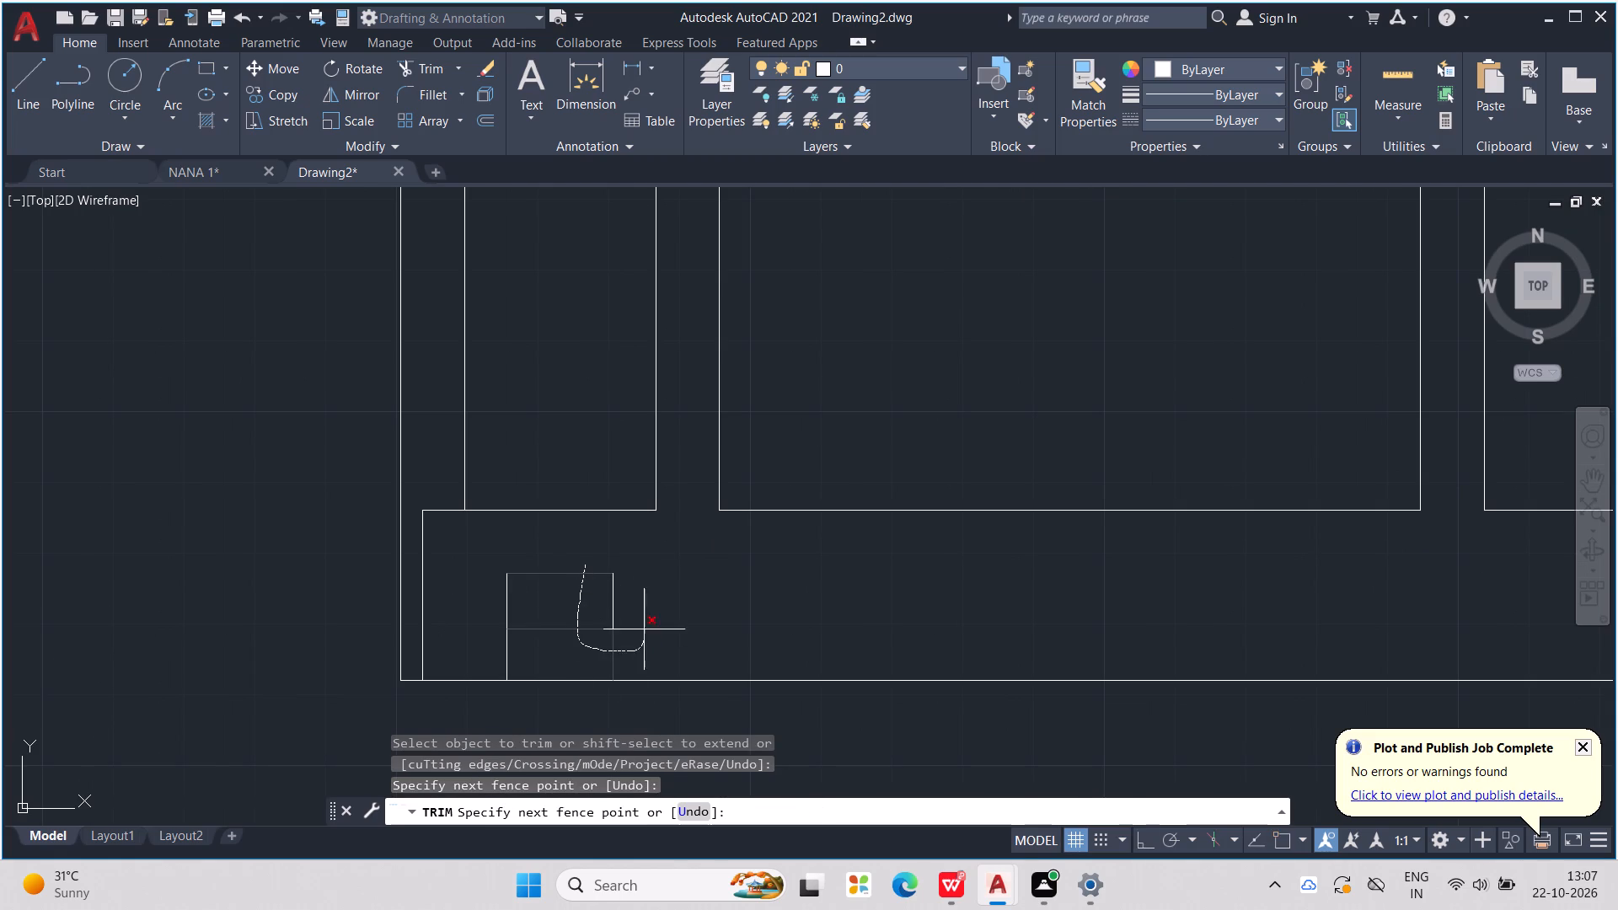
pyautogui.moveTo(643, 625); pyautogui.dragTo(537, 645)
pyautogui.scroll(-2, 564, 616)
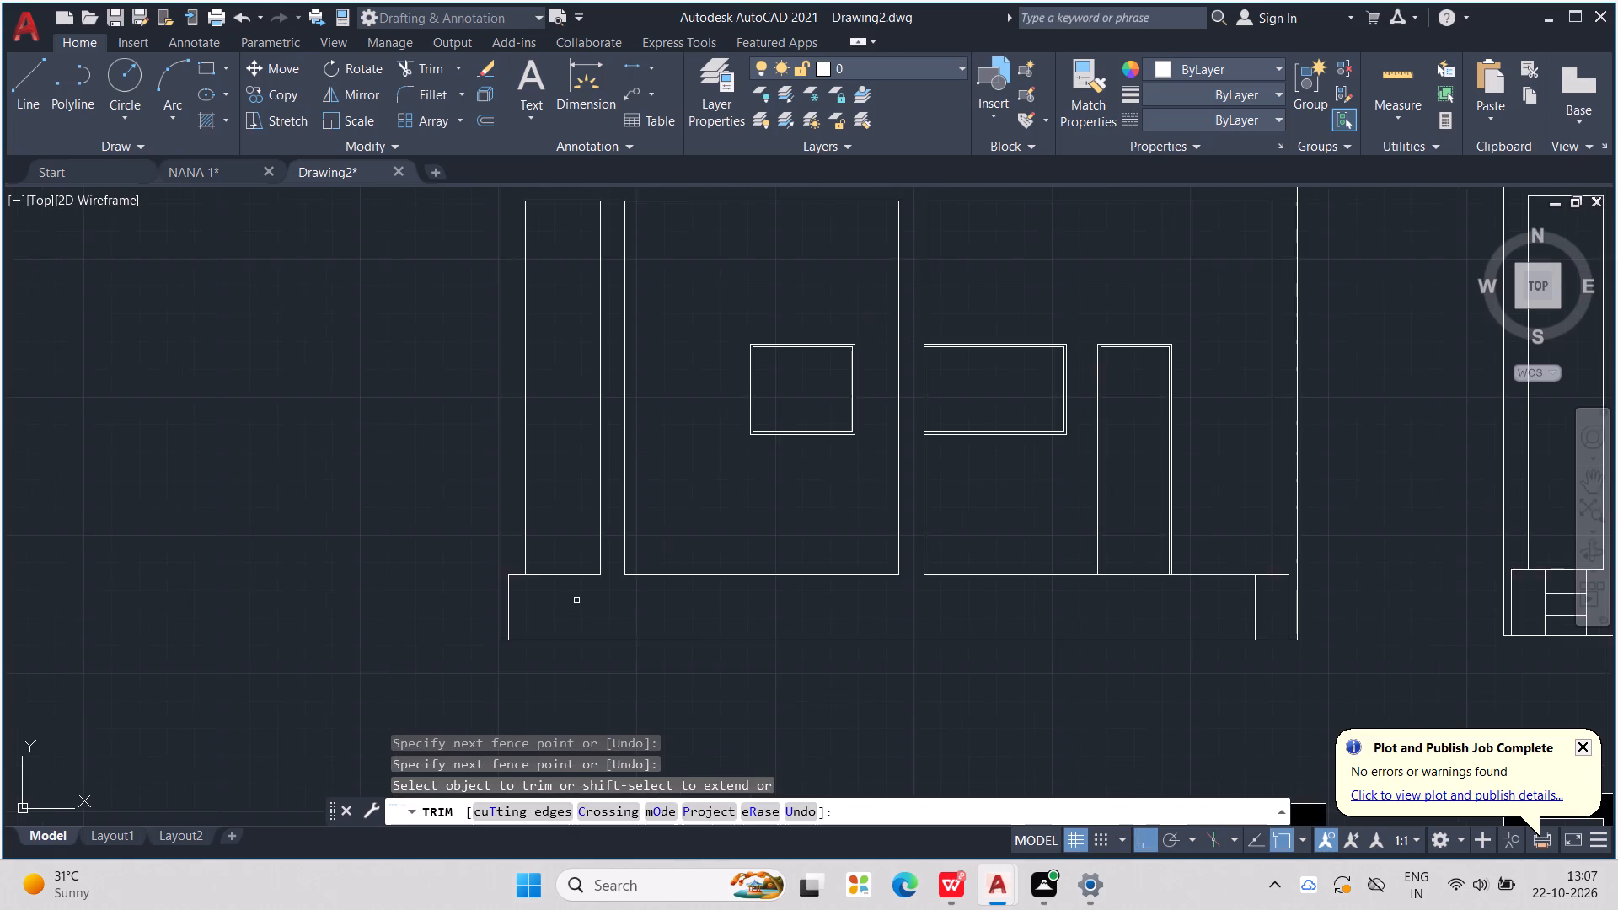
pyautogui.scroll(-2, 576, 601)
pyautogui.scroll(1, 580, 597)
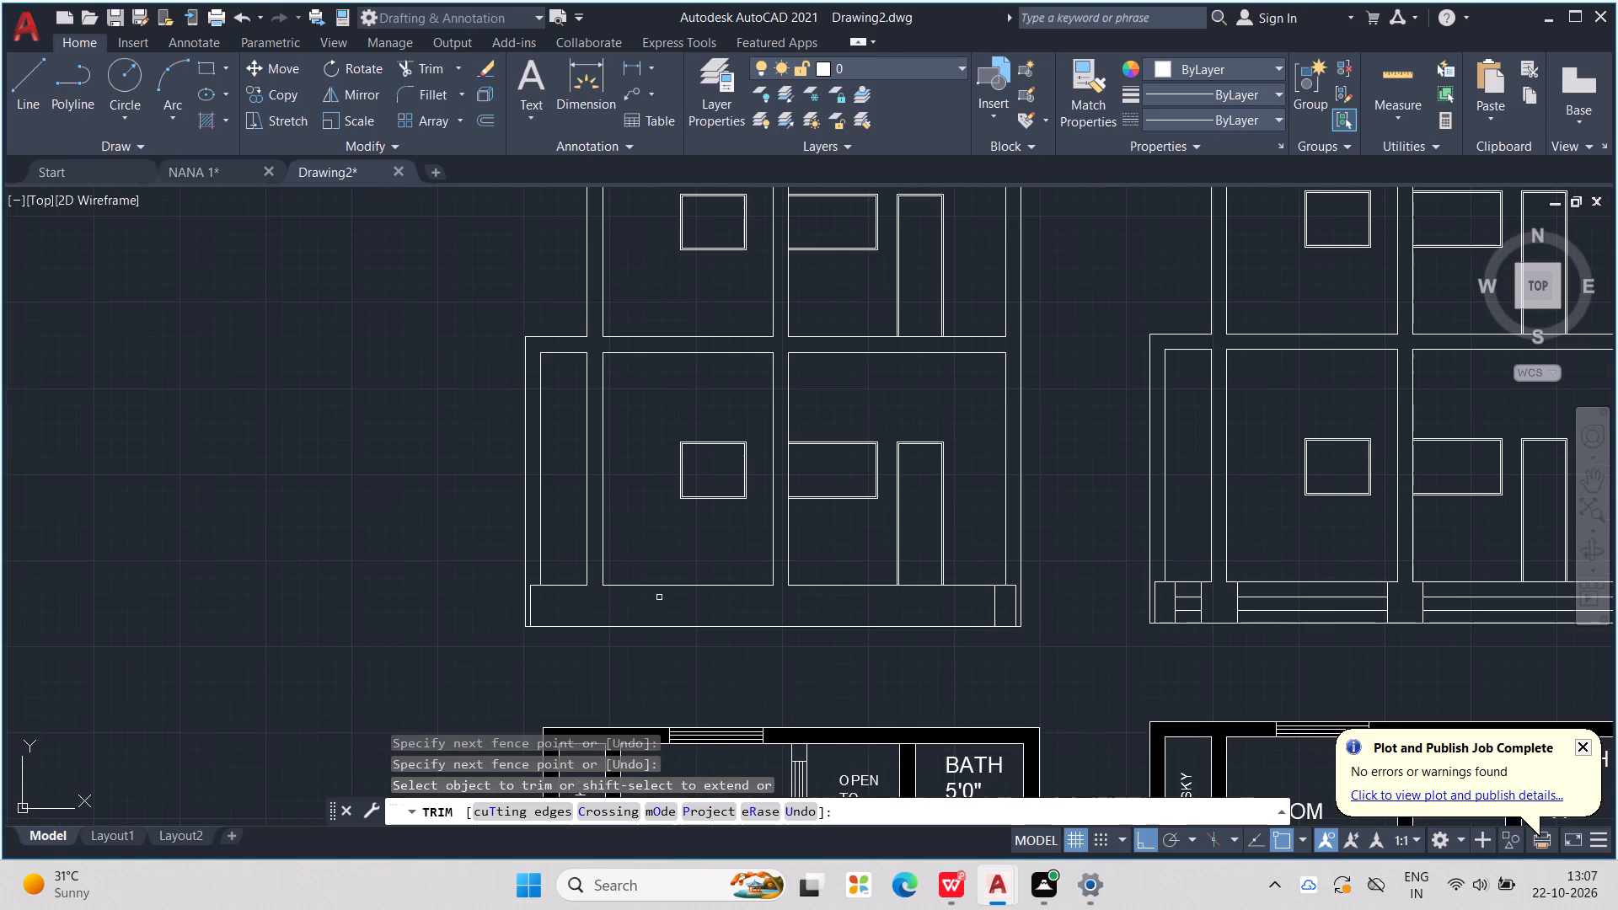
pyautogui.click(997, 601)
pyautogui.moveTo(983, 603); pyautogui.dragTo(1000, 597)
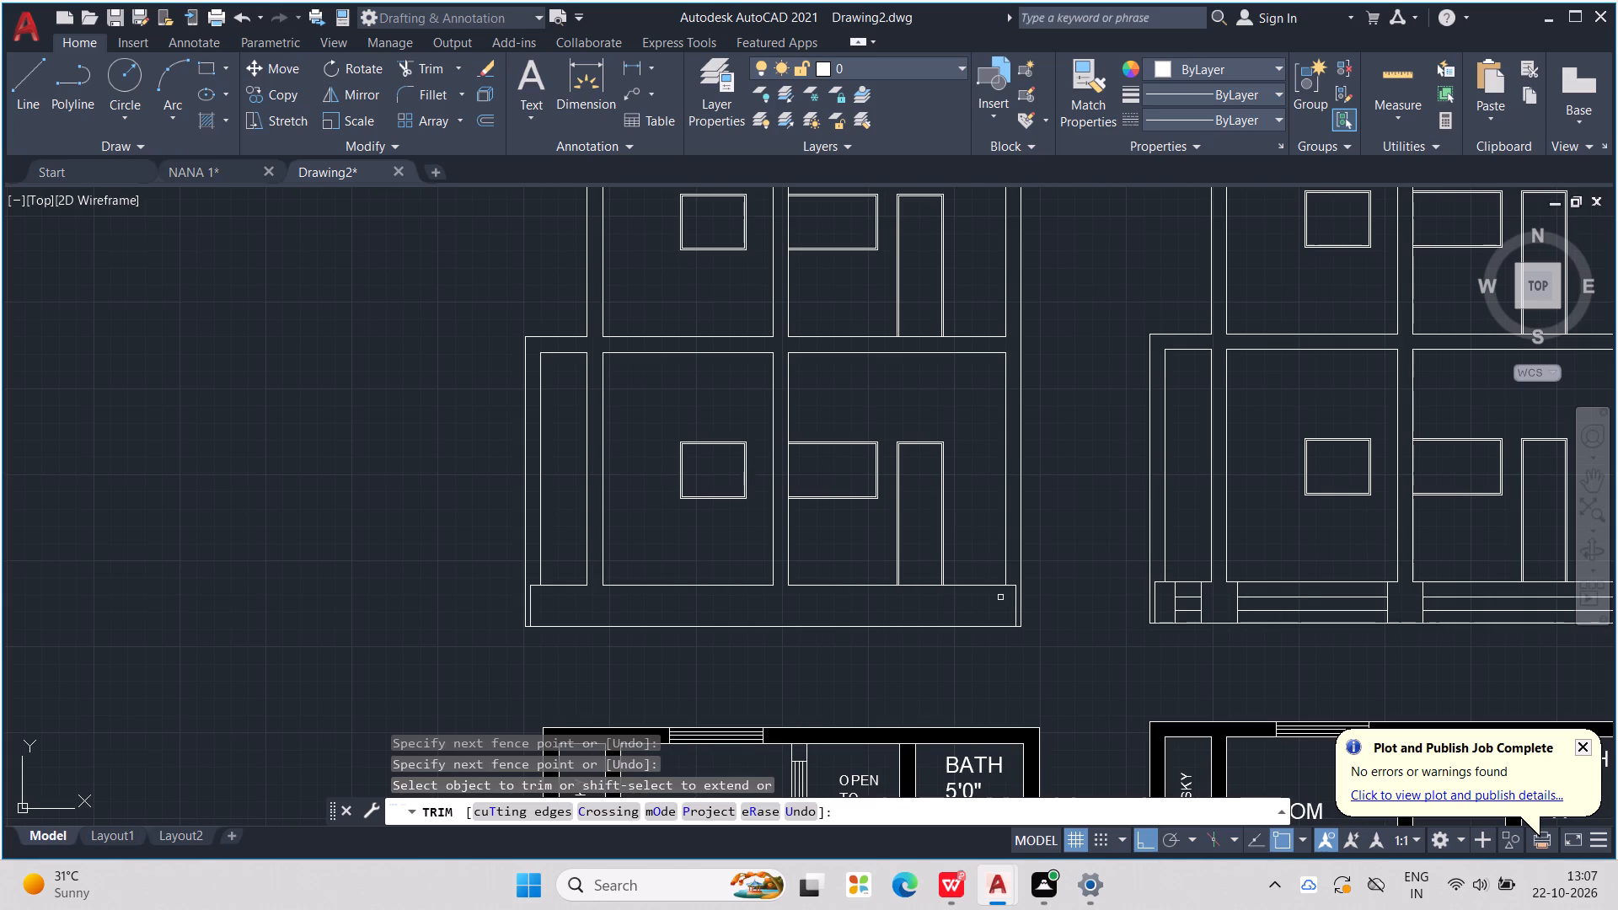
pyautogui.press('Escape')
pyautogui.press('Escape')
pyautogui.press('Escape')
pyautogui.press('Escape')
# Extend the copy's ground-floor line outward at both ends to meet the west and east outer wall lines.
pyautogui.write('EX')
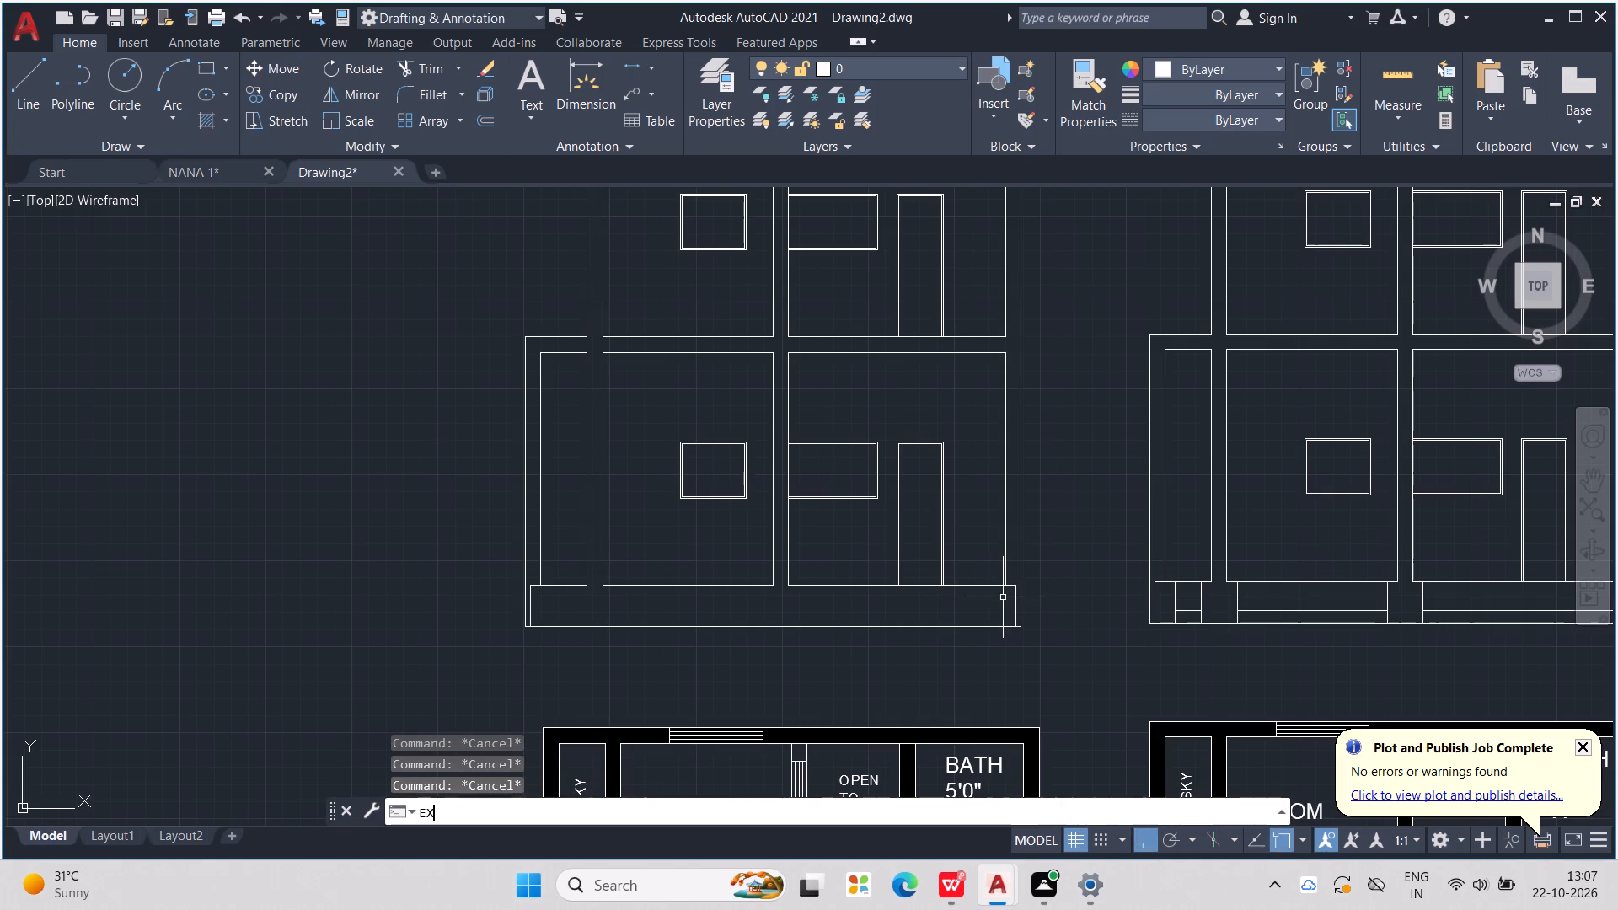
pyautogui.press('Return')
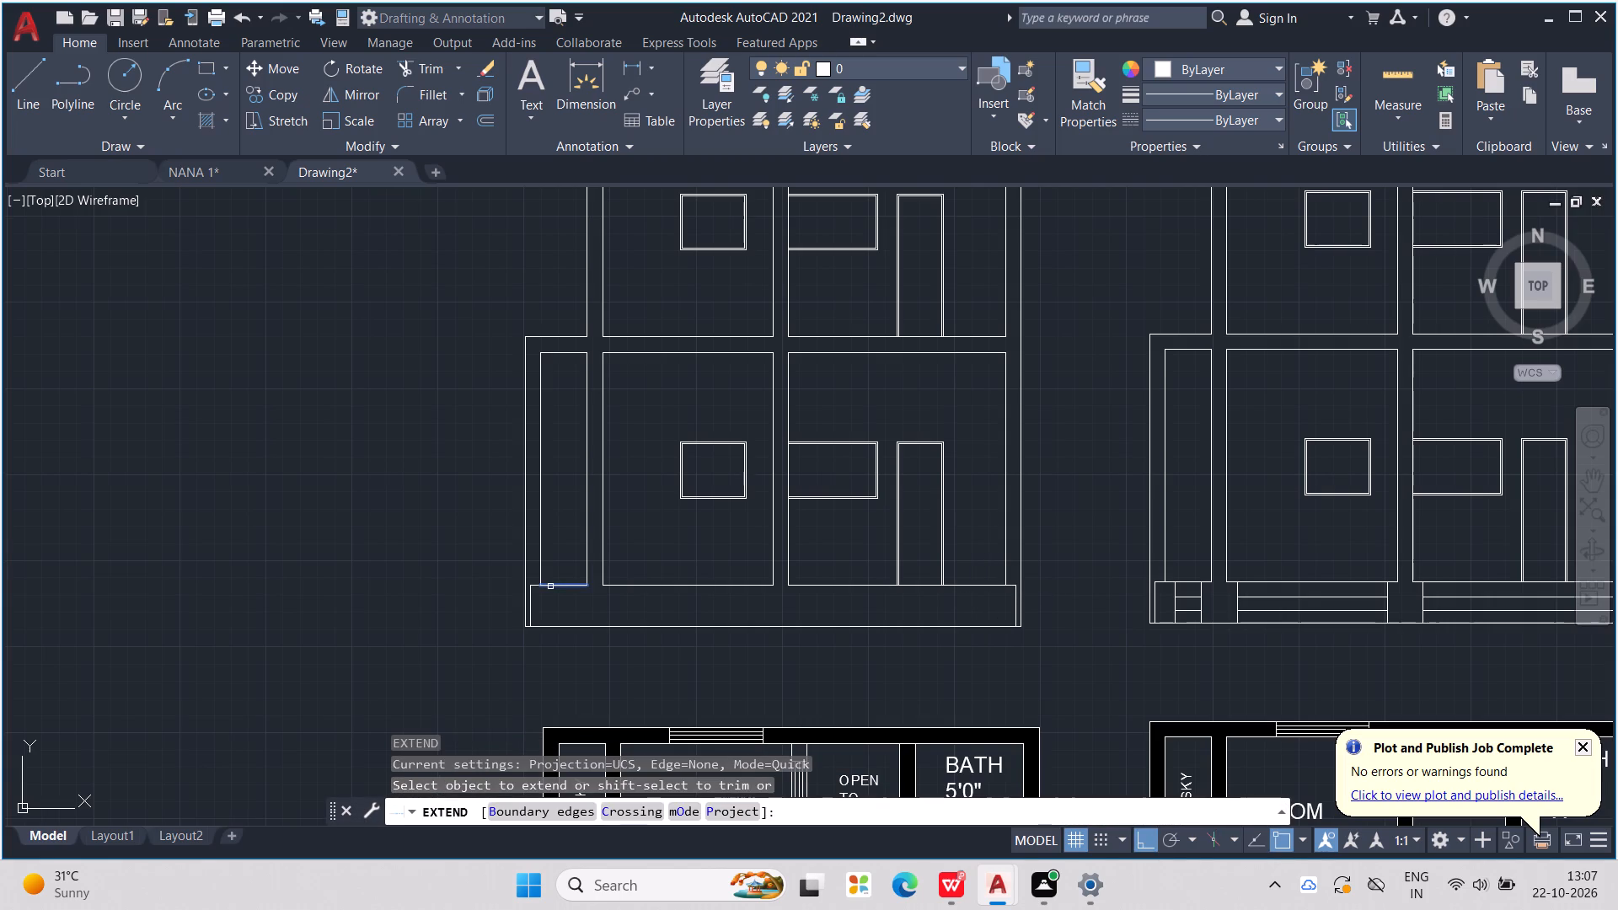
pyautogui.scroll(2, 534, 588)
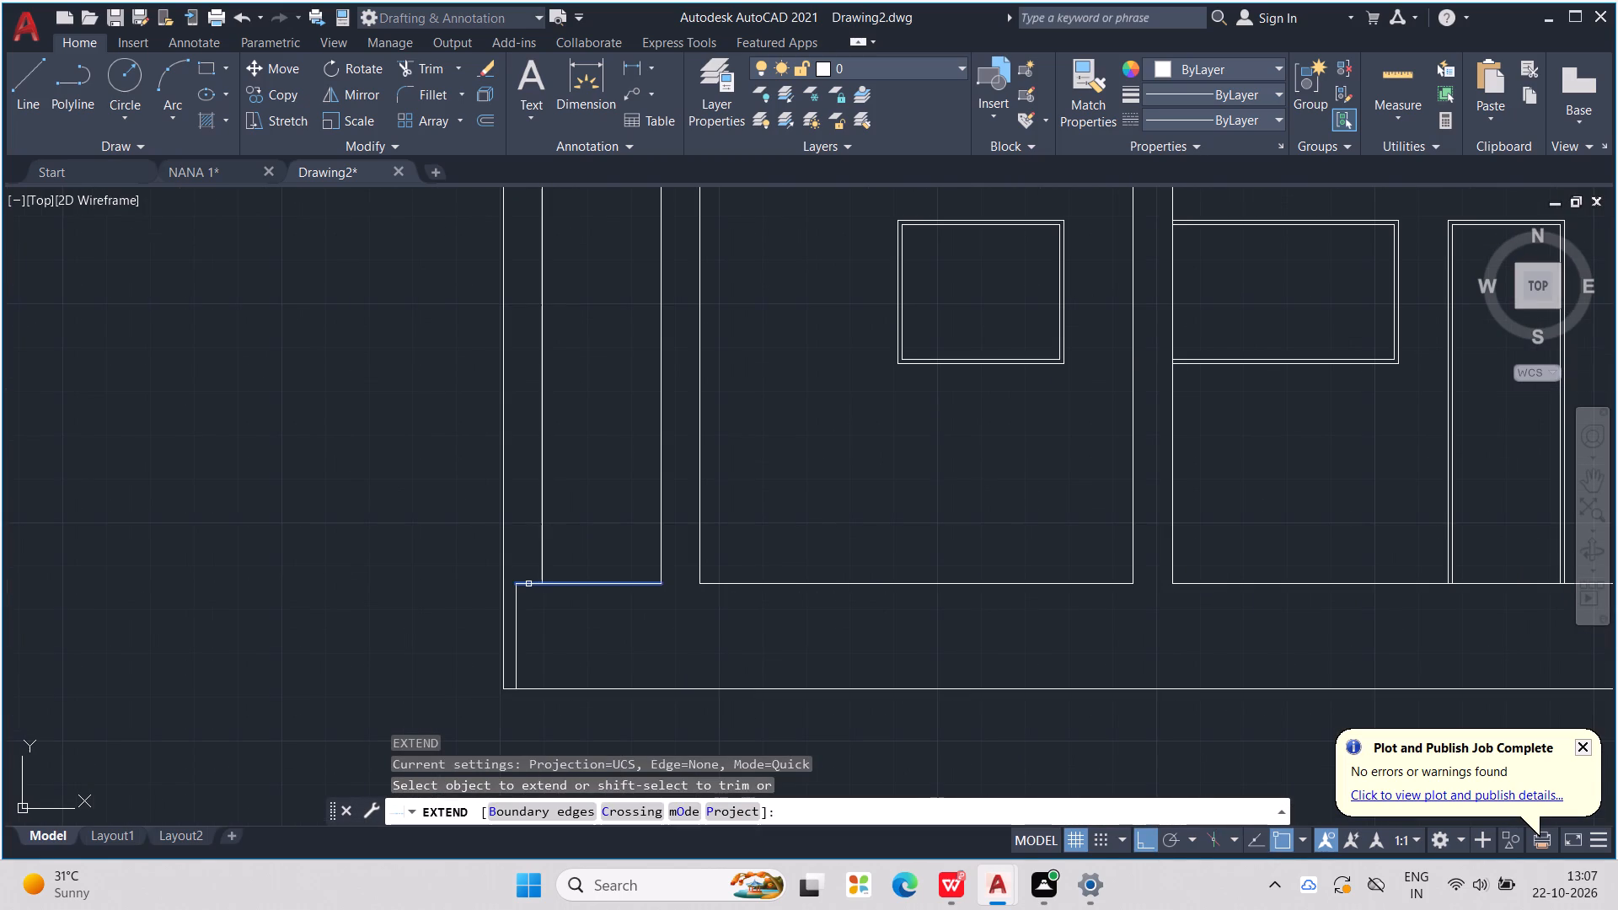
pyautogui.click(528, 584)
pyautogui.moveTo(1034, 600); pyautogui.dragTo(195, 618, button='middle')
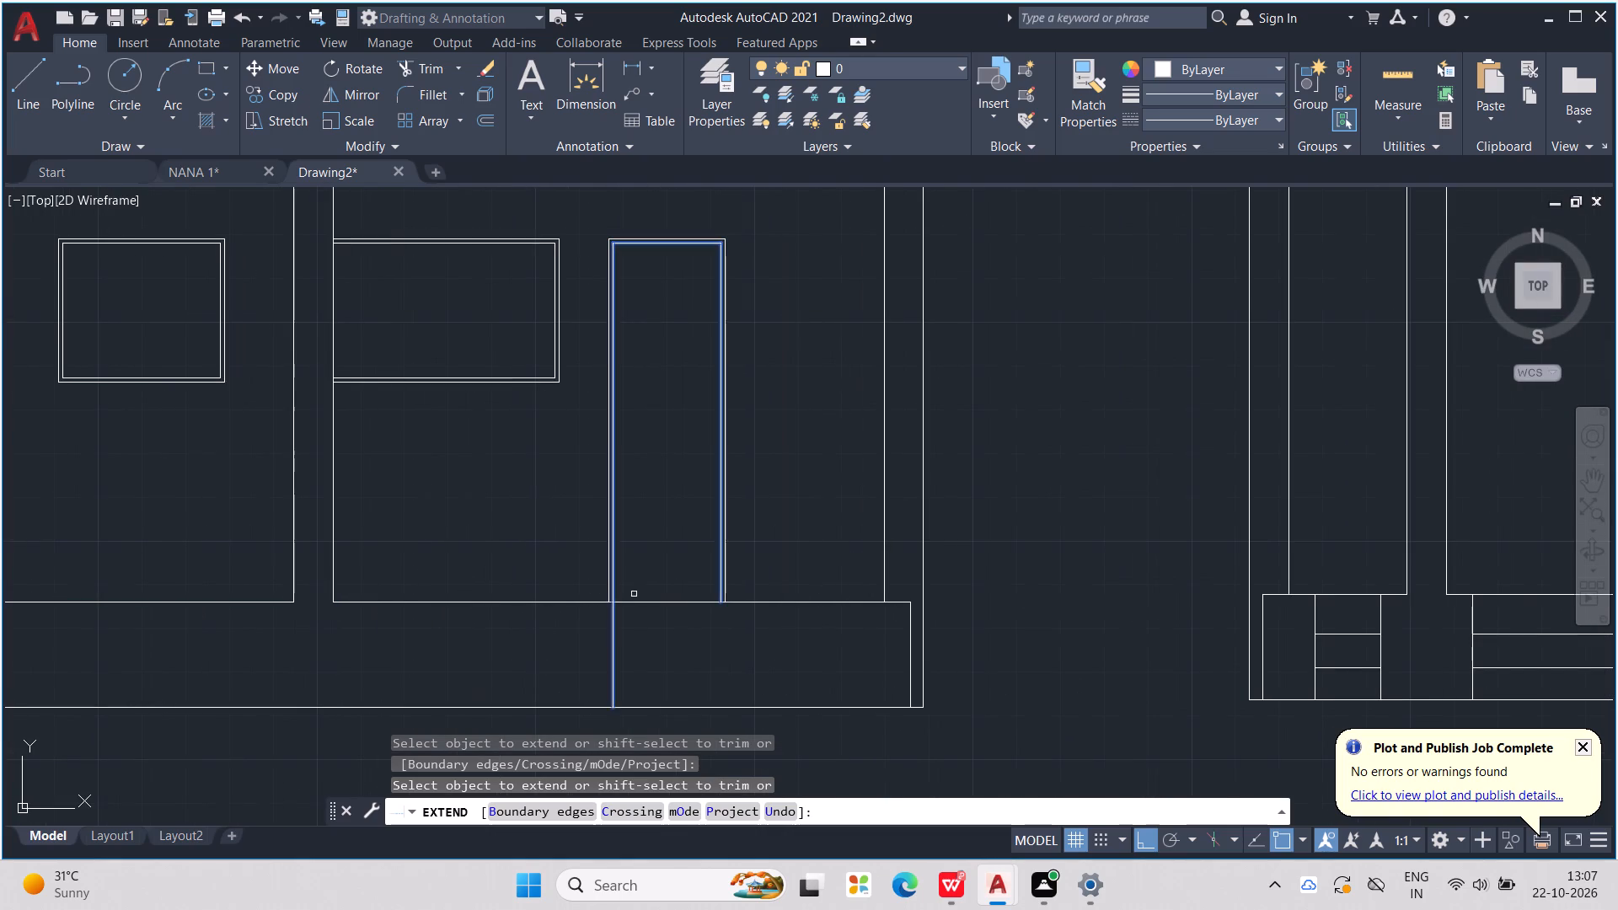
pyautogui.click(903, 605)
pyautogui.scroll(-2, 903, 605)
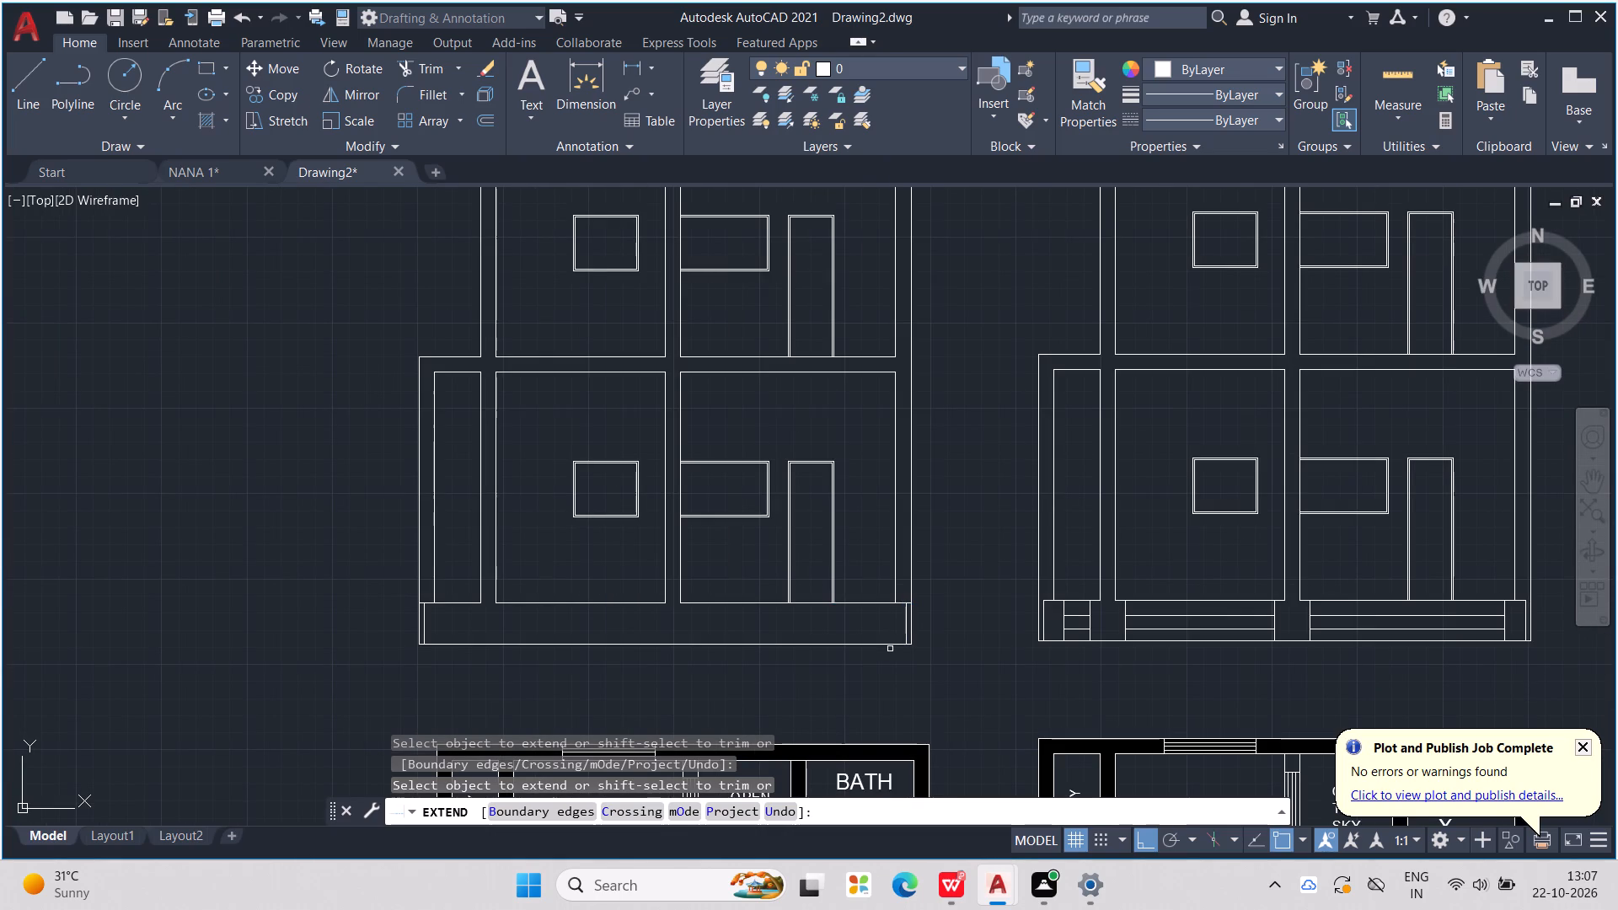
pyautogui.press('Escape')
pyautogui.press('Escape')
# Delete the two remaining short vertical projection lines at the west and east ends of the copy's base strip.
pyautogui.scroll(2, 926, 620)
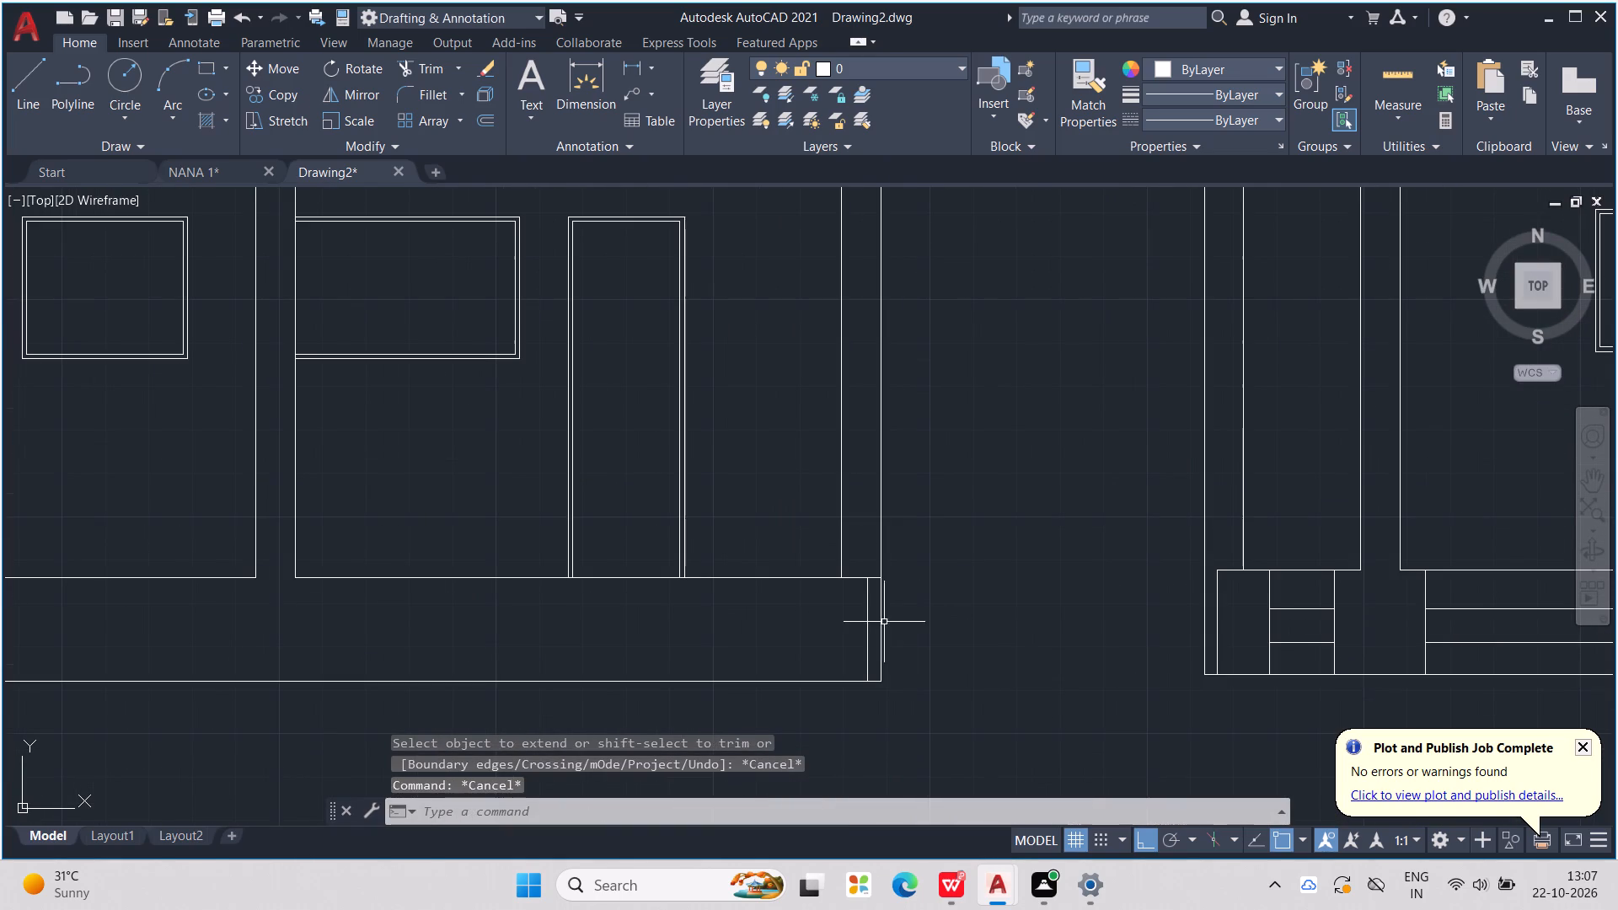
pyautogui.click(865, 620)
pyautogui.scroll(-1, 874, 617)
pyautogui.moveTo(877, 617); pyautogui.dragTo(1315, 576, button='middle')
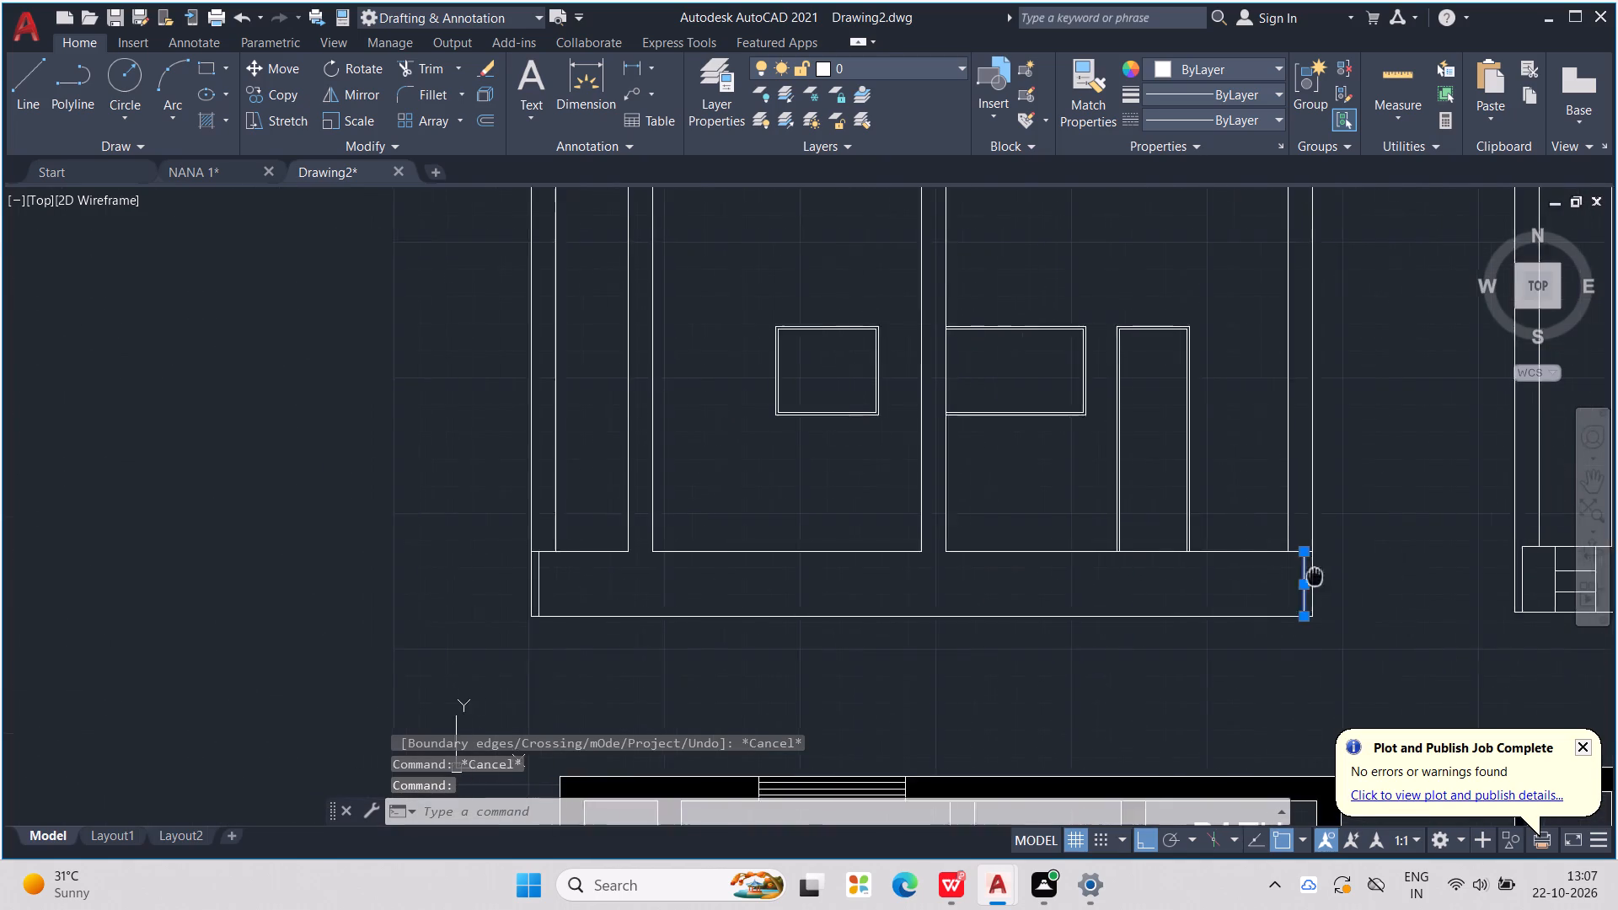
pyautogui.moveTo(1315, 576); pyautogui.dragTo(1381, 576, button='middle')
pyautogui.click(609, 584)
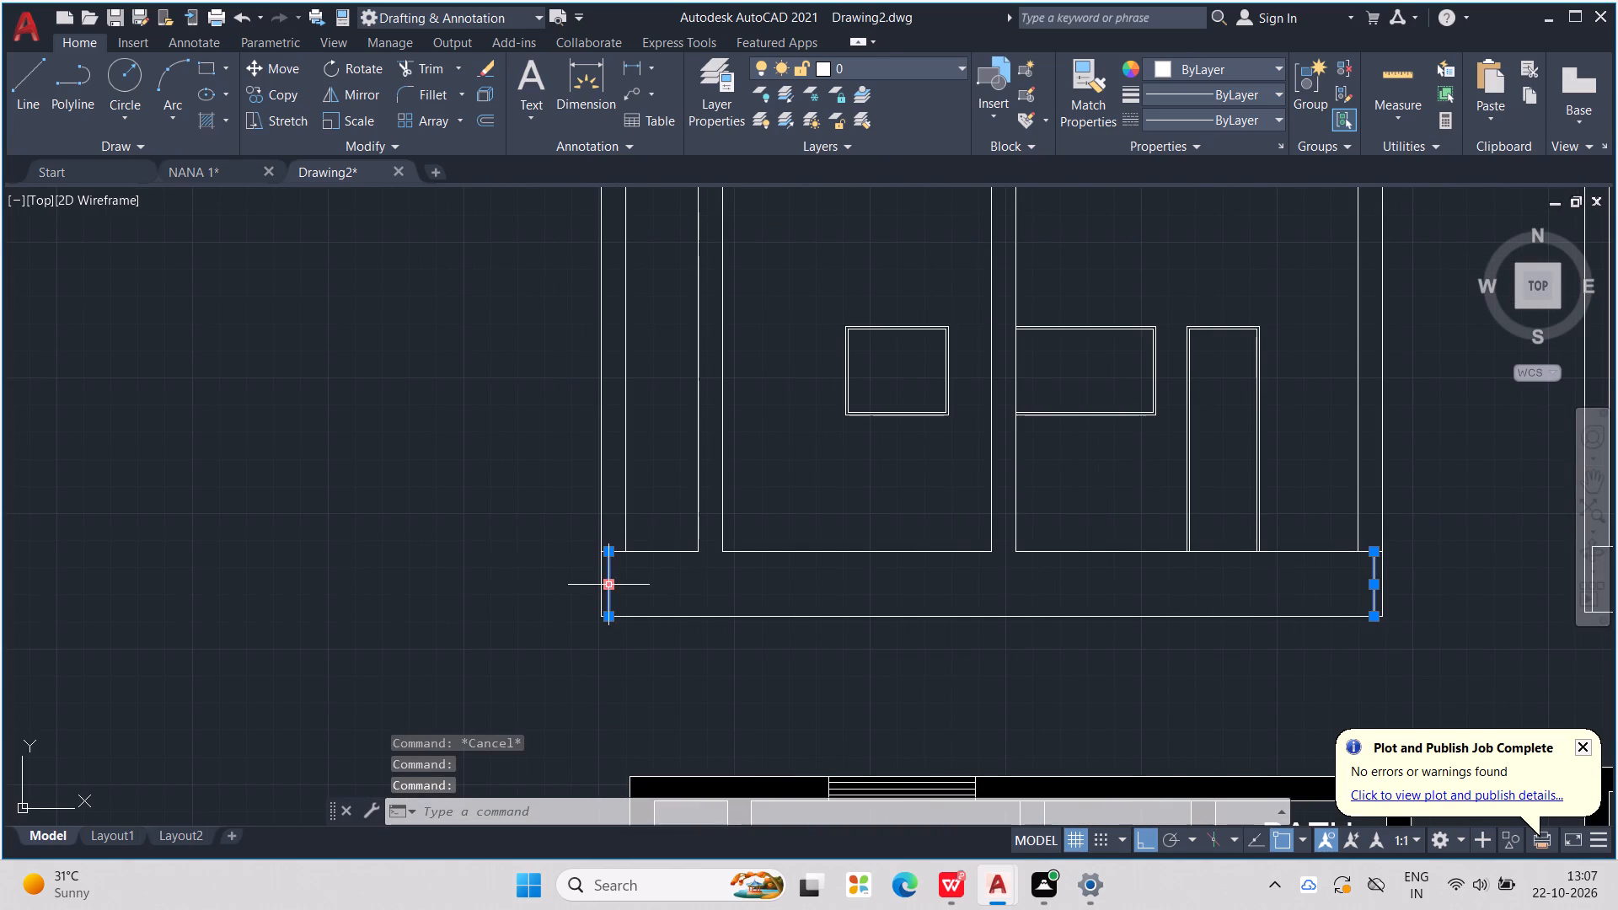
pyautogui.press('Delete')
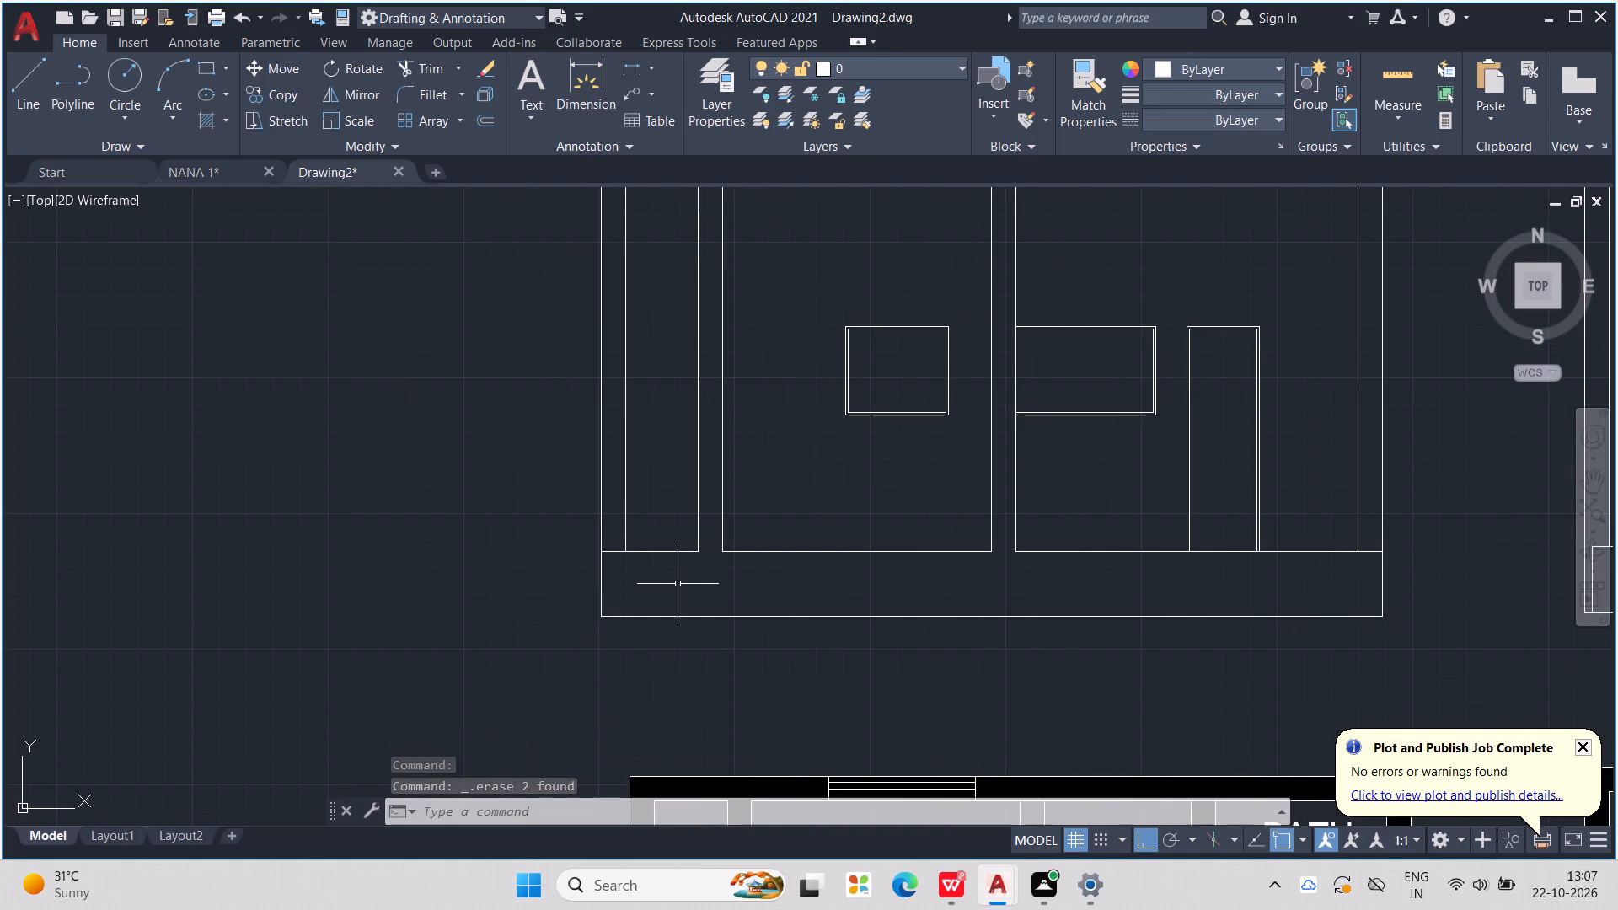
# Extend the copy's ground-floor line across the gaps beneath both inner walls so it runs continuously.
pyautogui.moveTo(678, 584); pyautogui.dragTo(576, 651, button='middle')
pyautogui.scroll(-1, 577, 634)
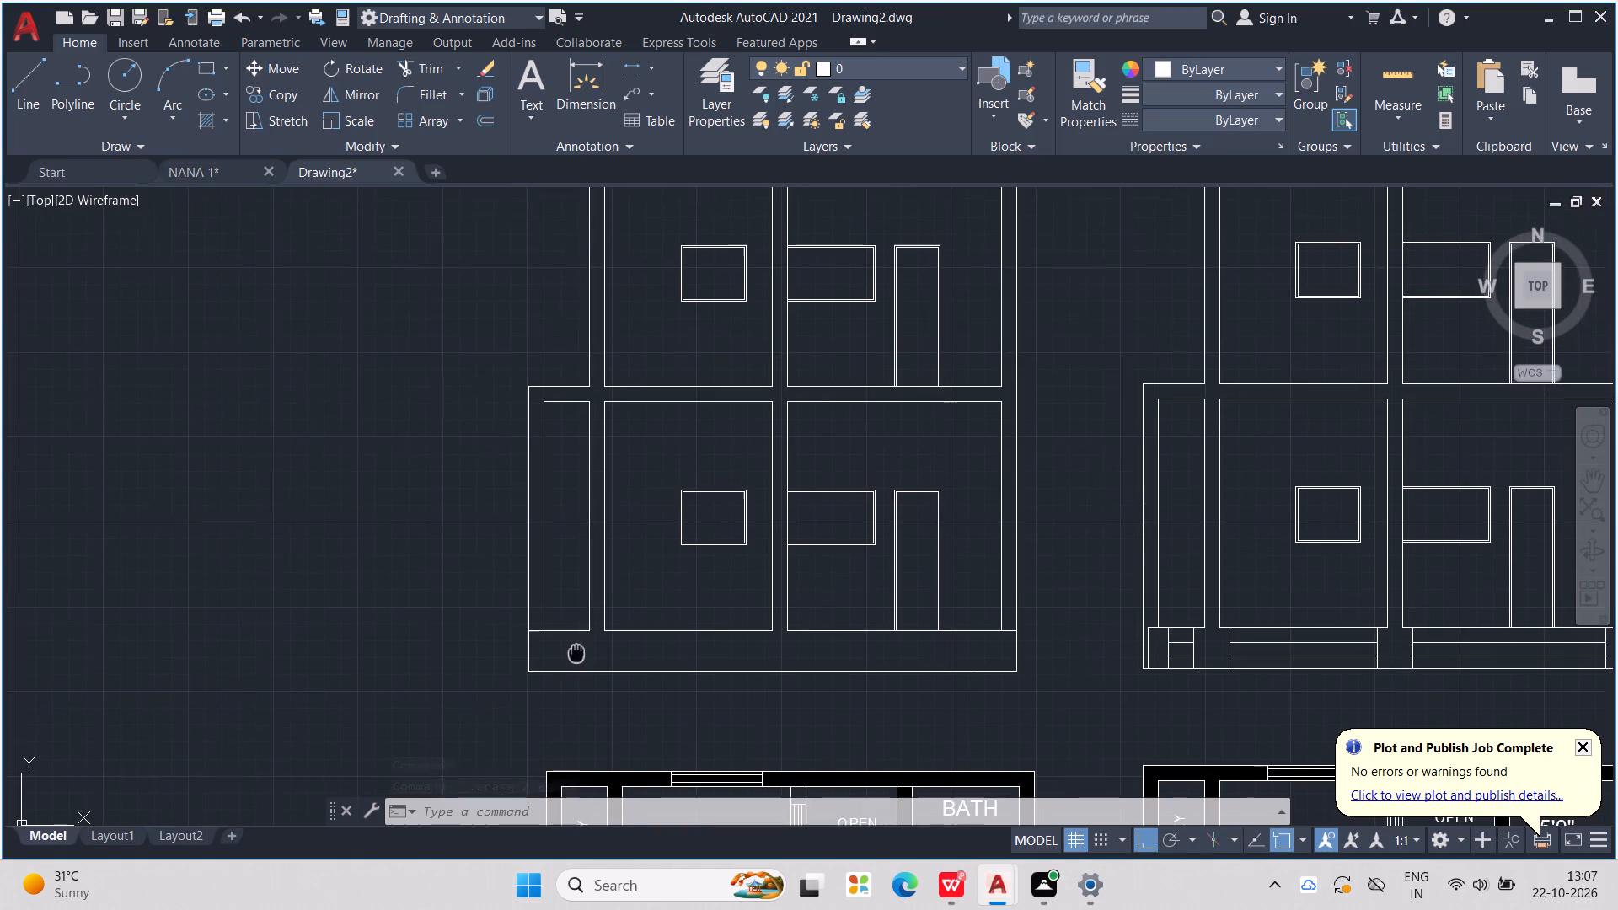
pyautogui.moveTo(576, 651); pyautogui.dragTo(575, 654, button='middle')
pyautogui.scroll(-1, 575, 654)
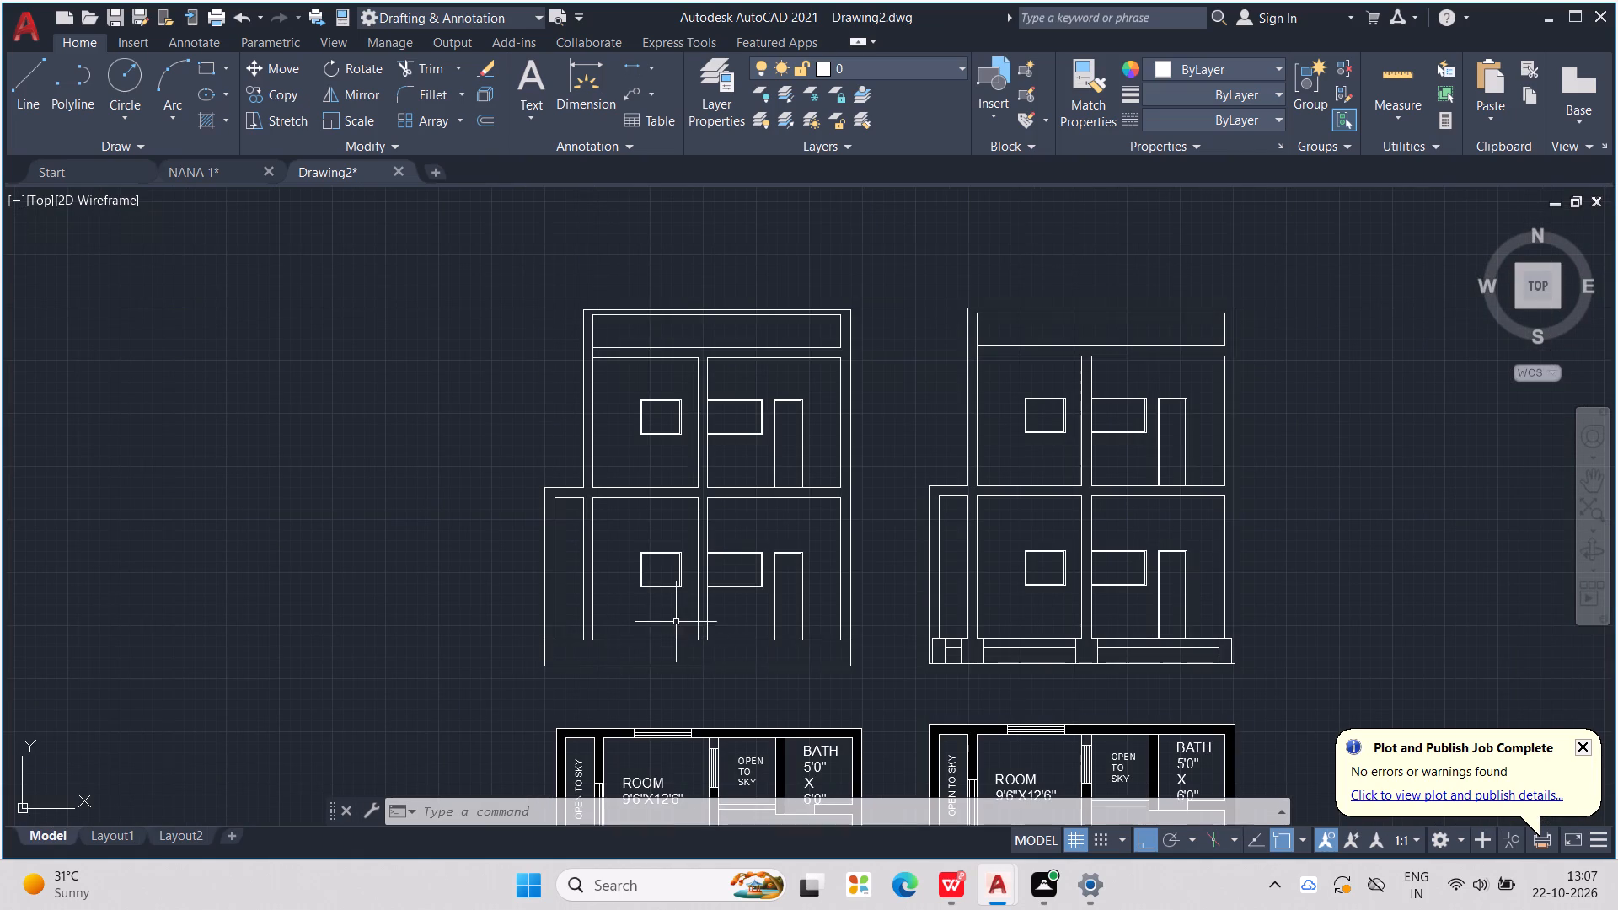
pyautogui.press('e')
pyautogui.press('x')
pyautogui.press('Return')
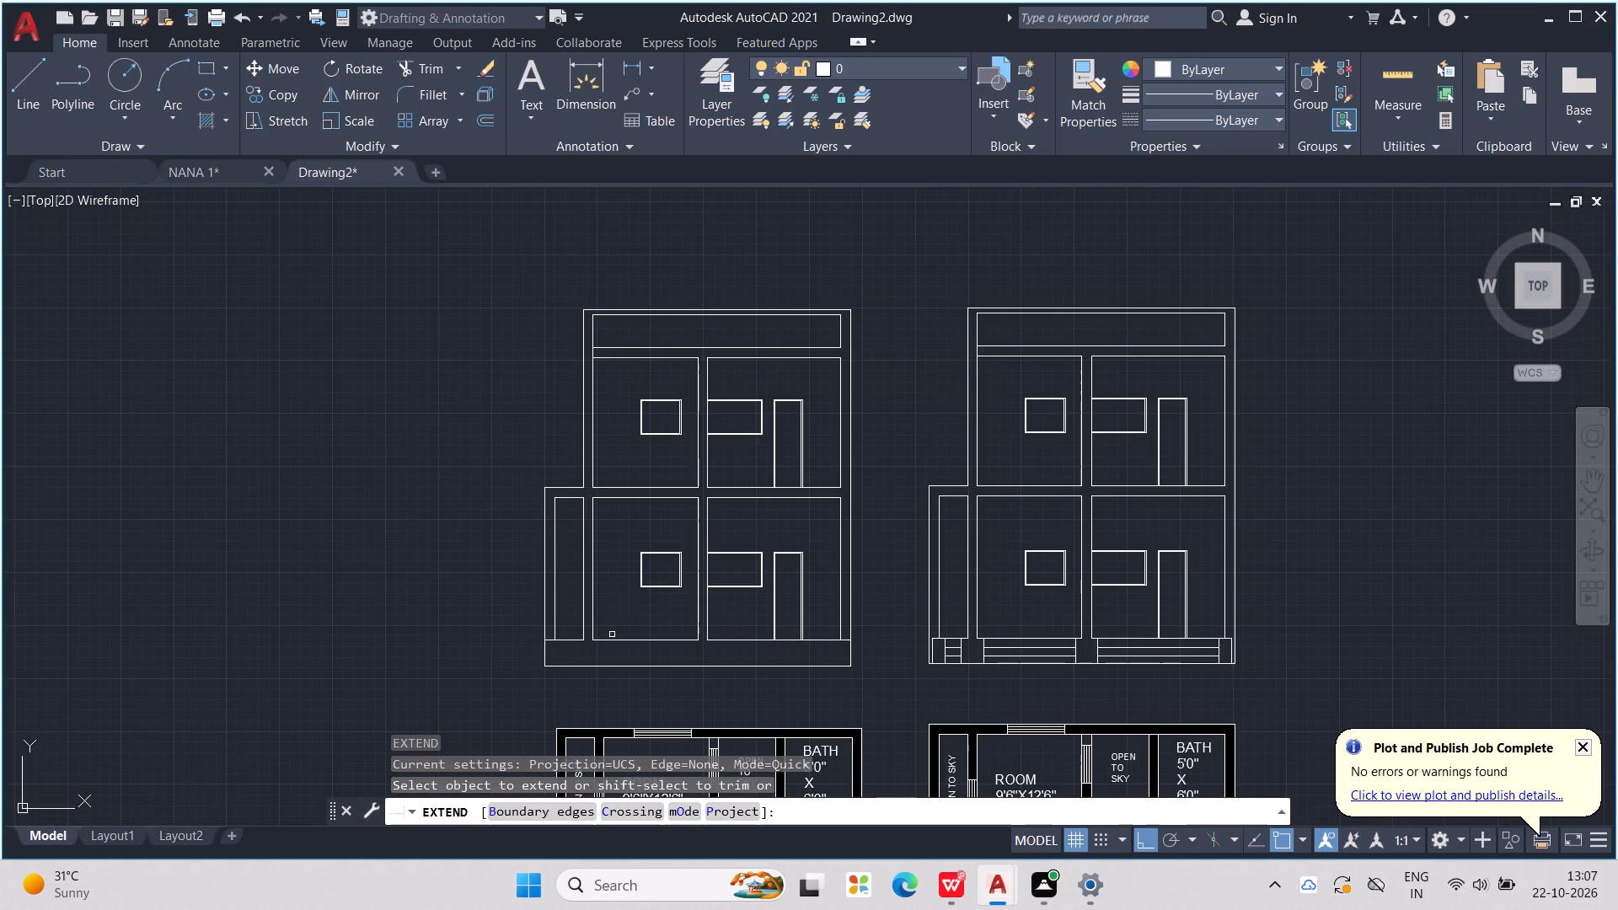
pyautogui.click(612, 641)
pyautogui.click(672, 644)
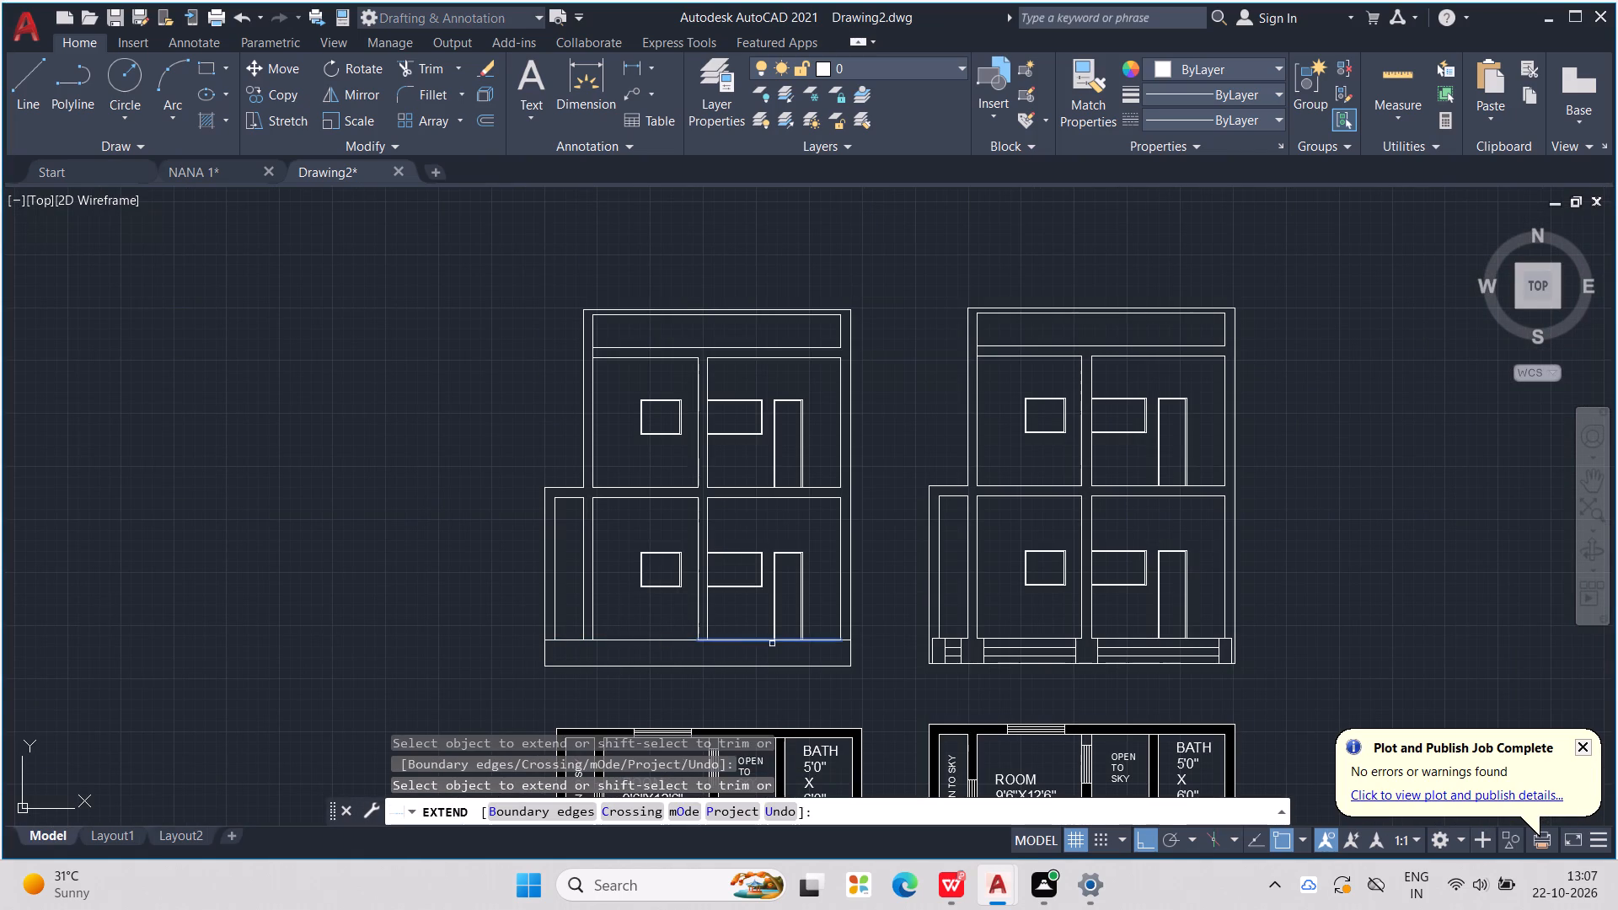
pyautogui.press('Escape')
pyautogui.press('Escape')
pyautogui.press('Escape')
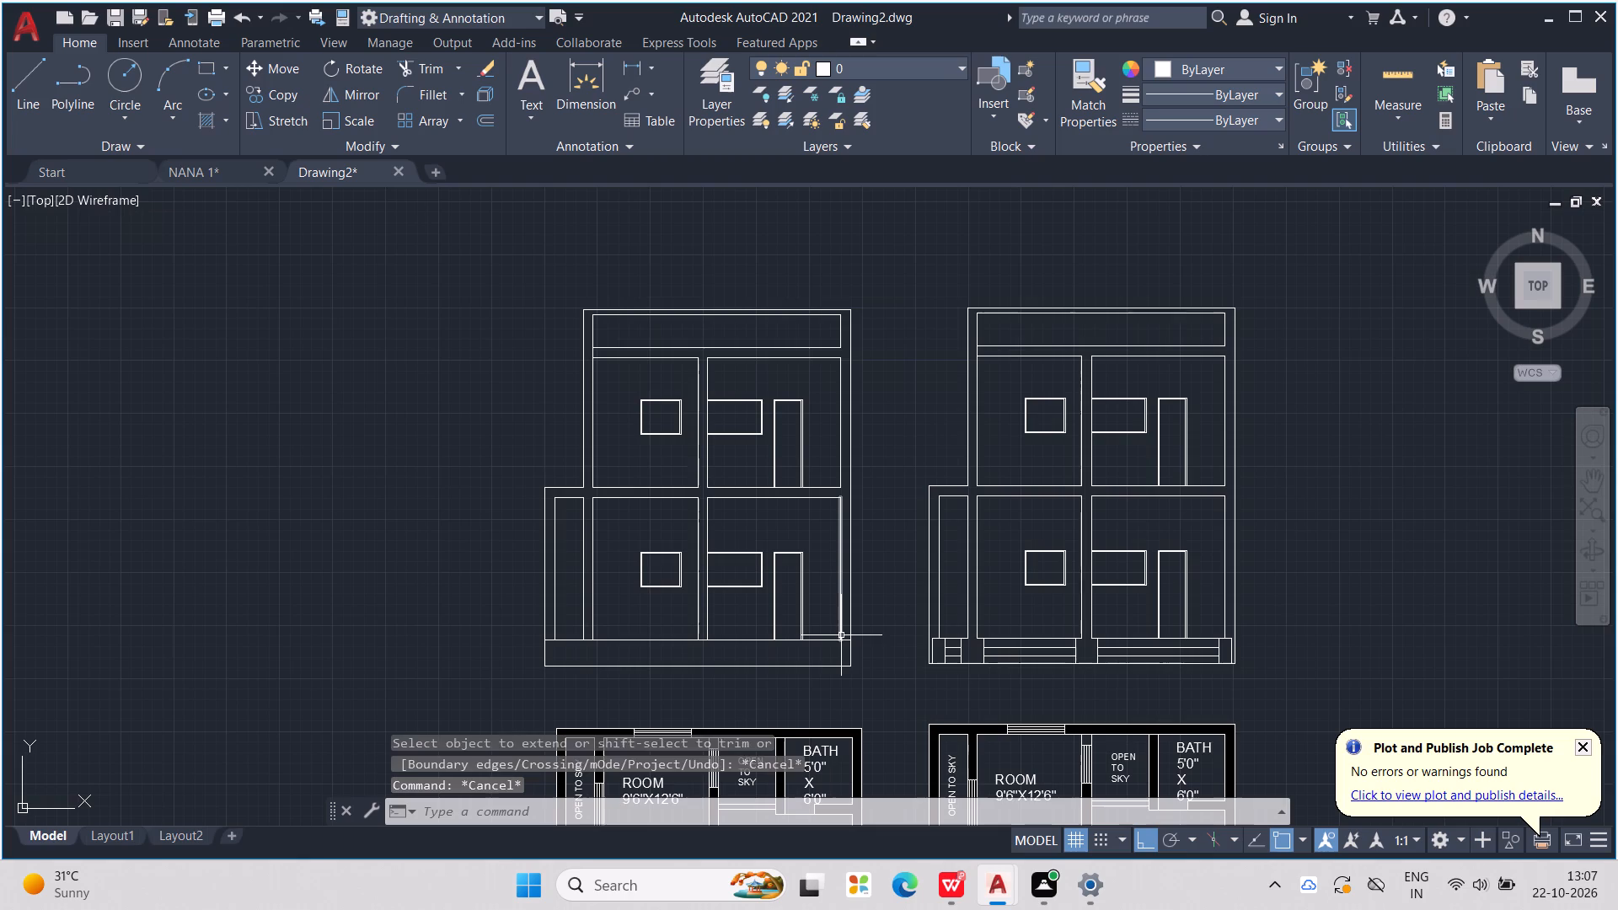
pyautogui.press('Escape')
pyautogui.press('Escape')
pyautogui.press('Escape')
pyautogui.press('Escape')
pyautogui.press('Escape')
pyautogui.press('Escape')
pyautogui.press('Escape')
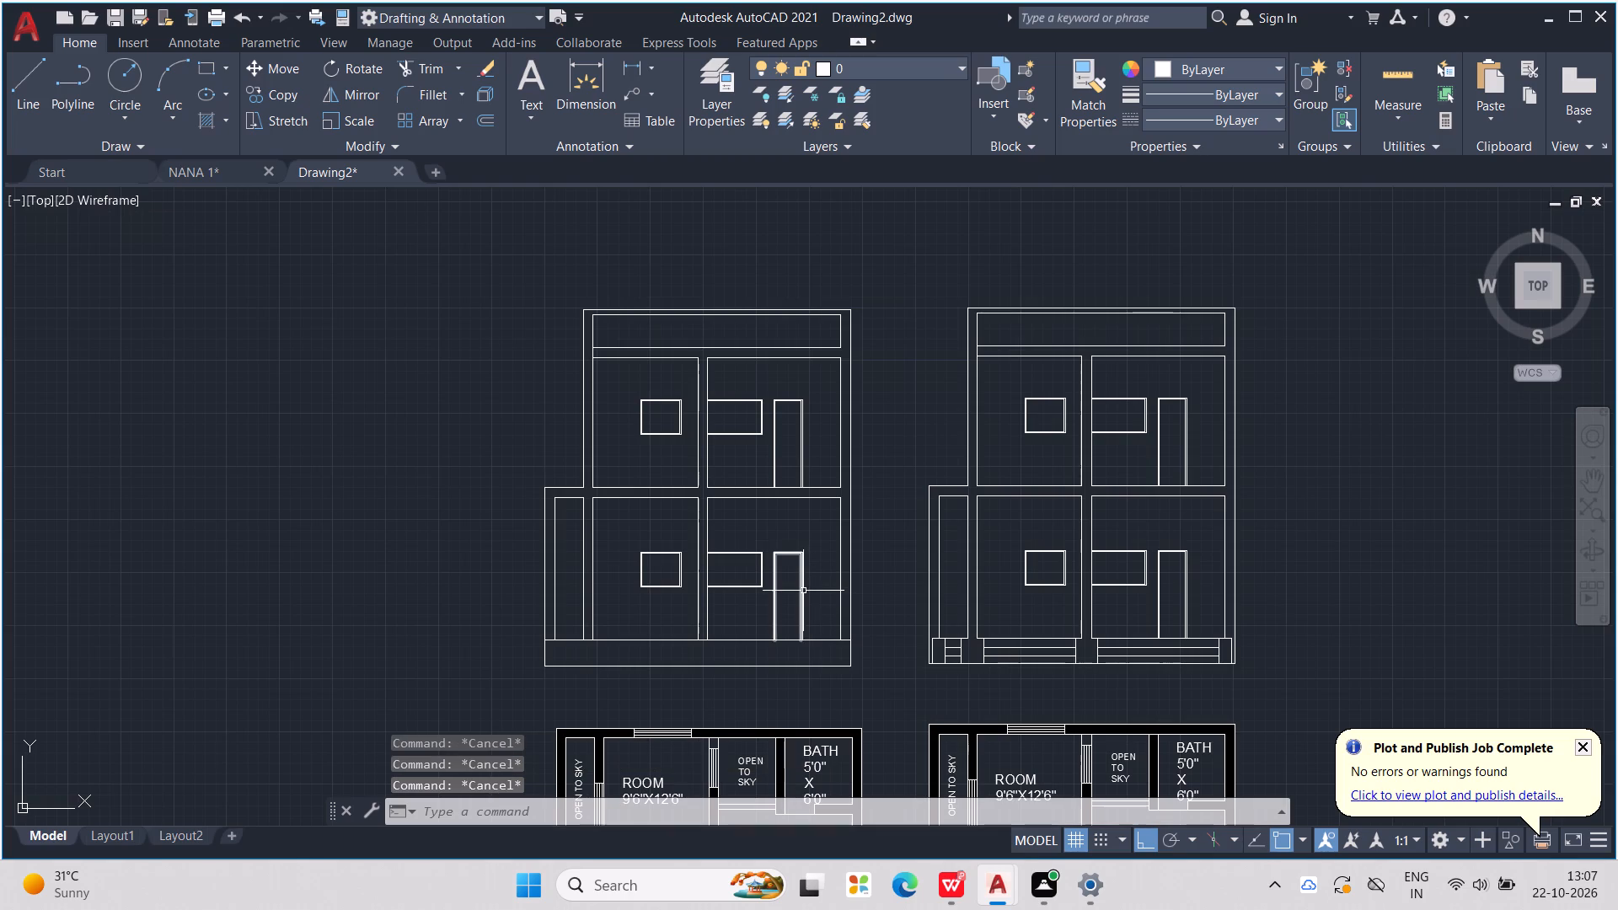
# Trim away the copy's ground-floor door sides and the vertical lines of both ground-floor inner walls.
pyautogui.write('TR')
pyautogui.press('Return')
pyautogui.moveTo(812, 578); pyautogui.dragTo(708, 597)
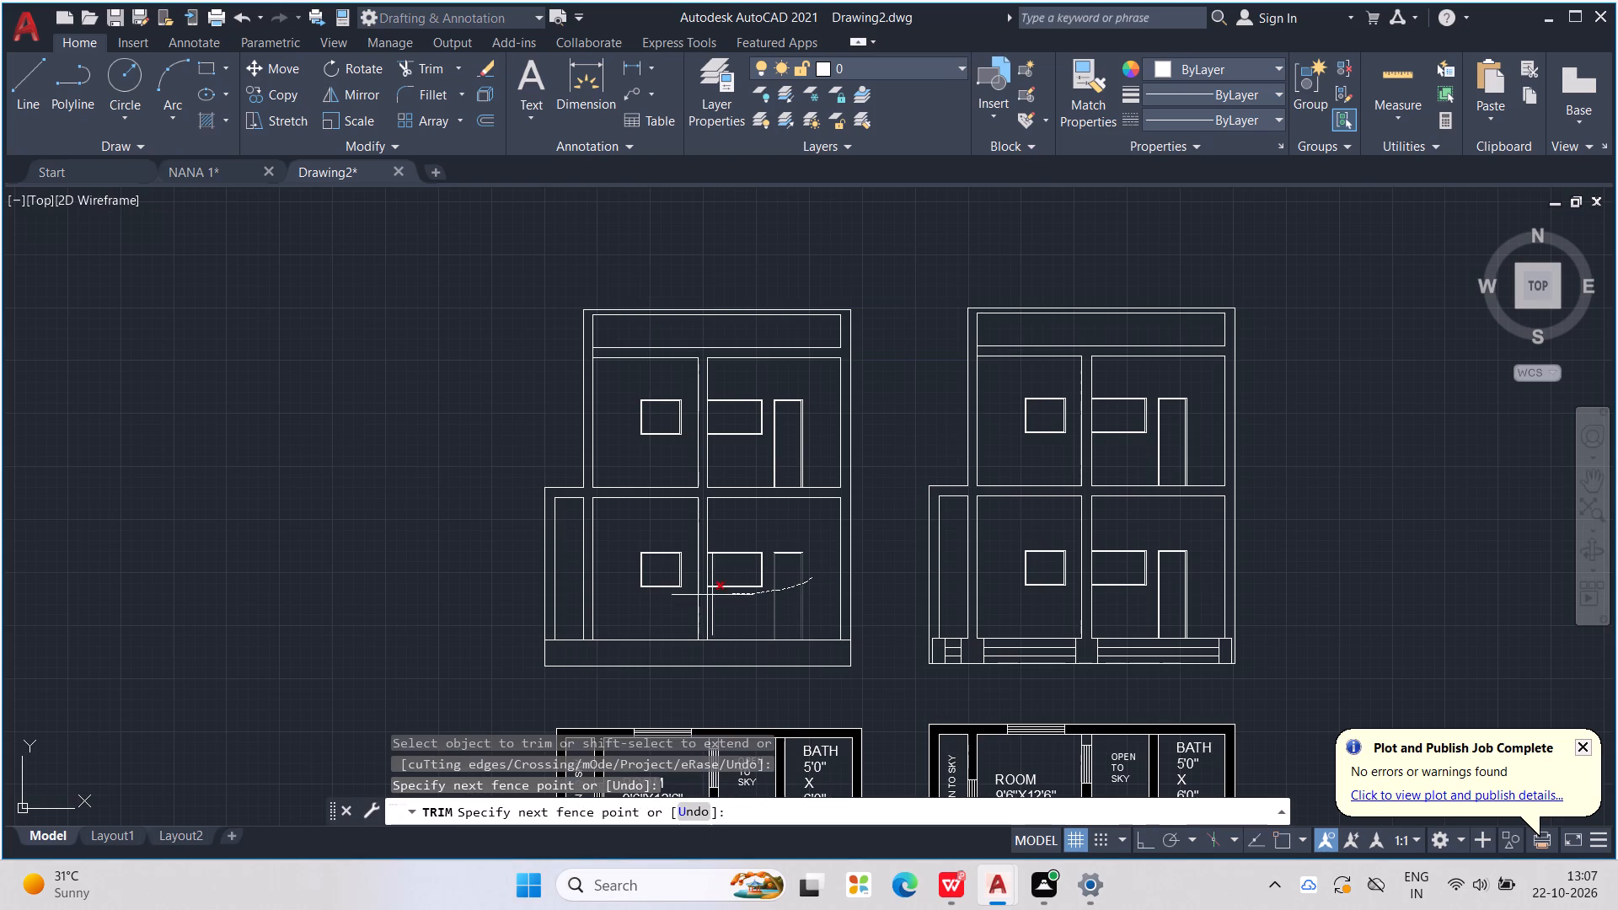
pyautogui.moveTo(708, 597); pyautogui.dragTo(575, 592)
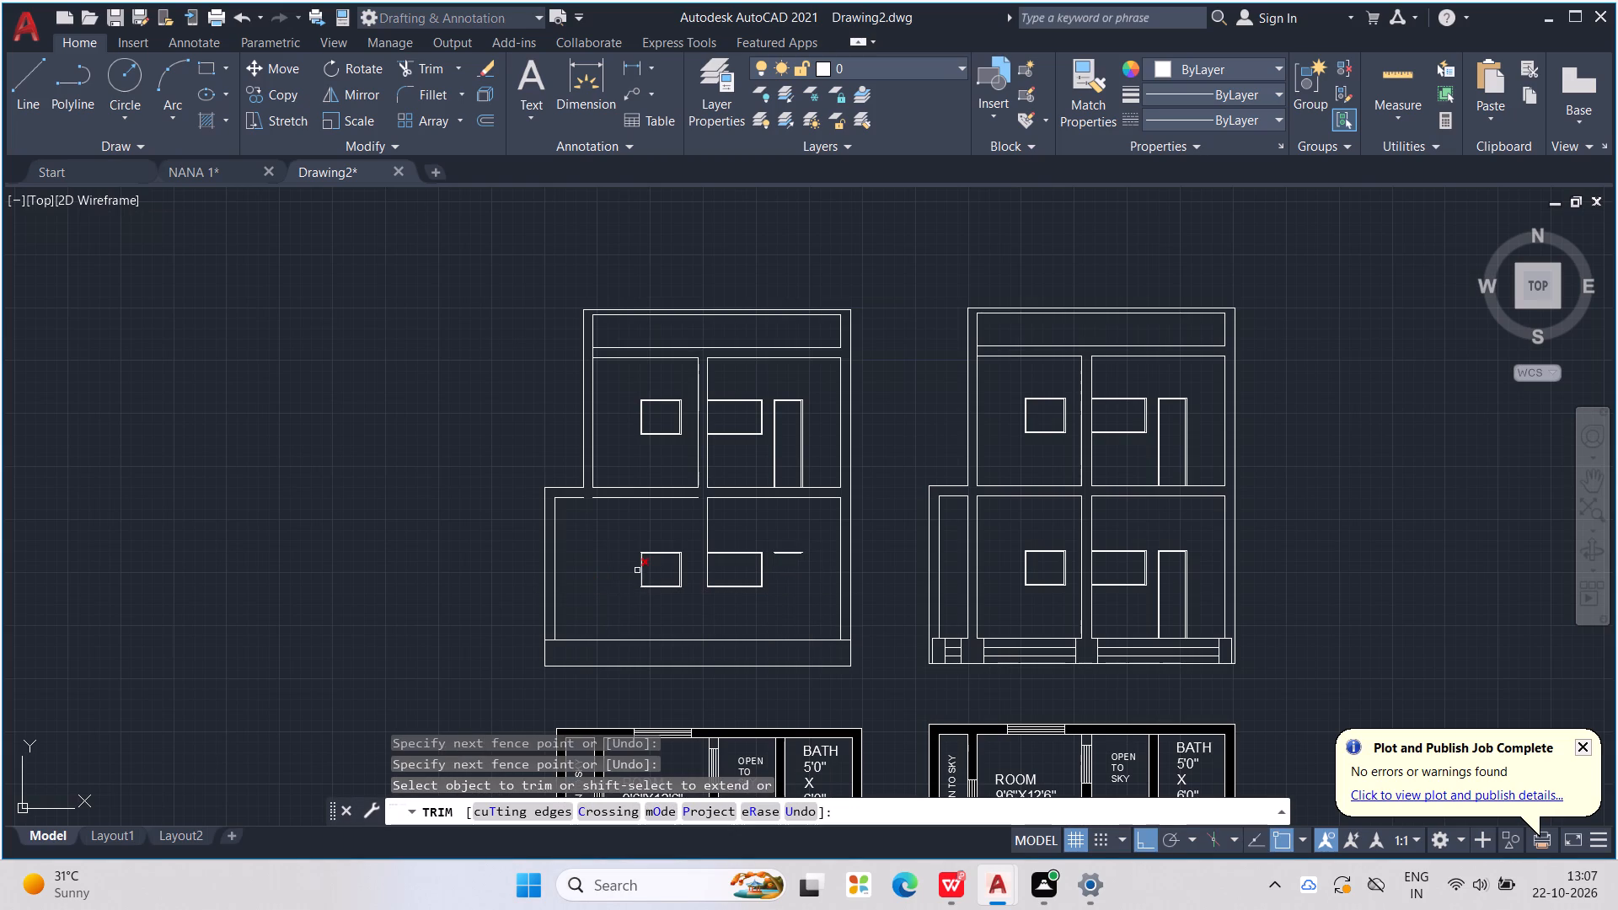
# Trim away both ground-floor windows, the leftover door head and the west outer wall's inner line in the copy.
pyautogui.moveTo(637, 570); pyautogui.dragTo(646, 543)
pyautogui.moveTo(681, 529); pyautogui.dragTo(639, 555)
pyautogui.moveTo(726, 540); pyautogui.dragTo(708, 575)
pyautogui.click(553, 580)
pyautogui.moveTo(654, 552); pyautogui.dragTo(705, 559)
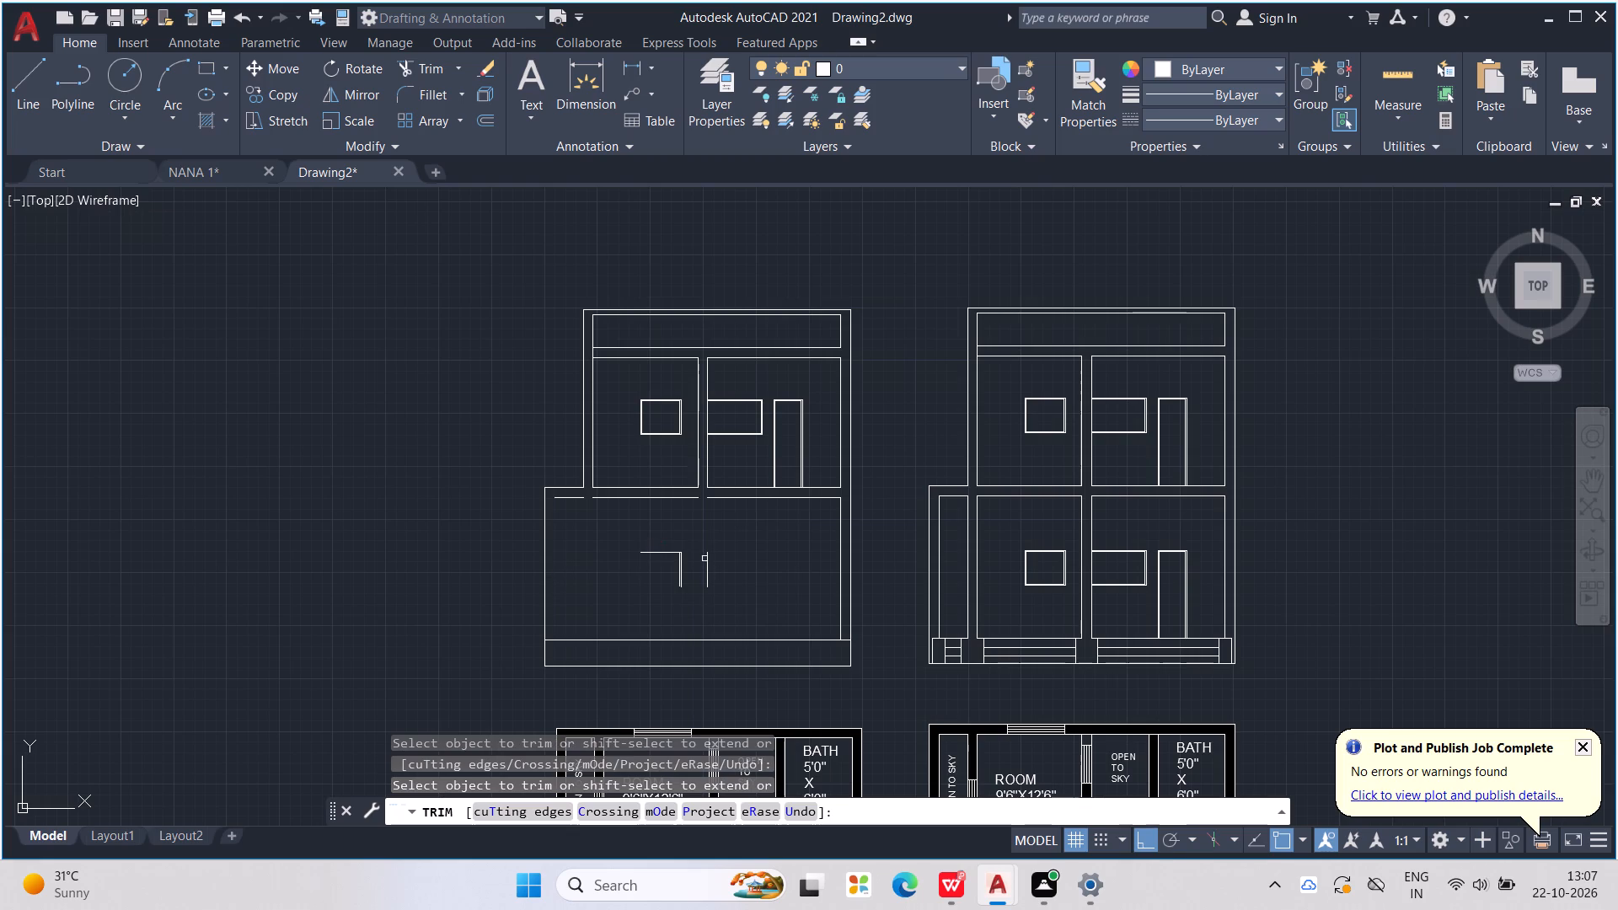
pyautogui.moveTo(705, 559); pyautogui.dragTo(713, 538)
pyautogui.moveTo(710, 543); pyautogui.dragTo(678, 575)
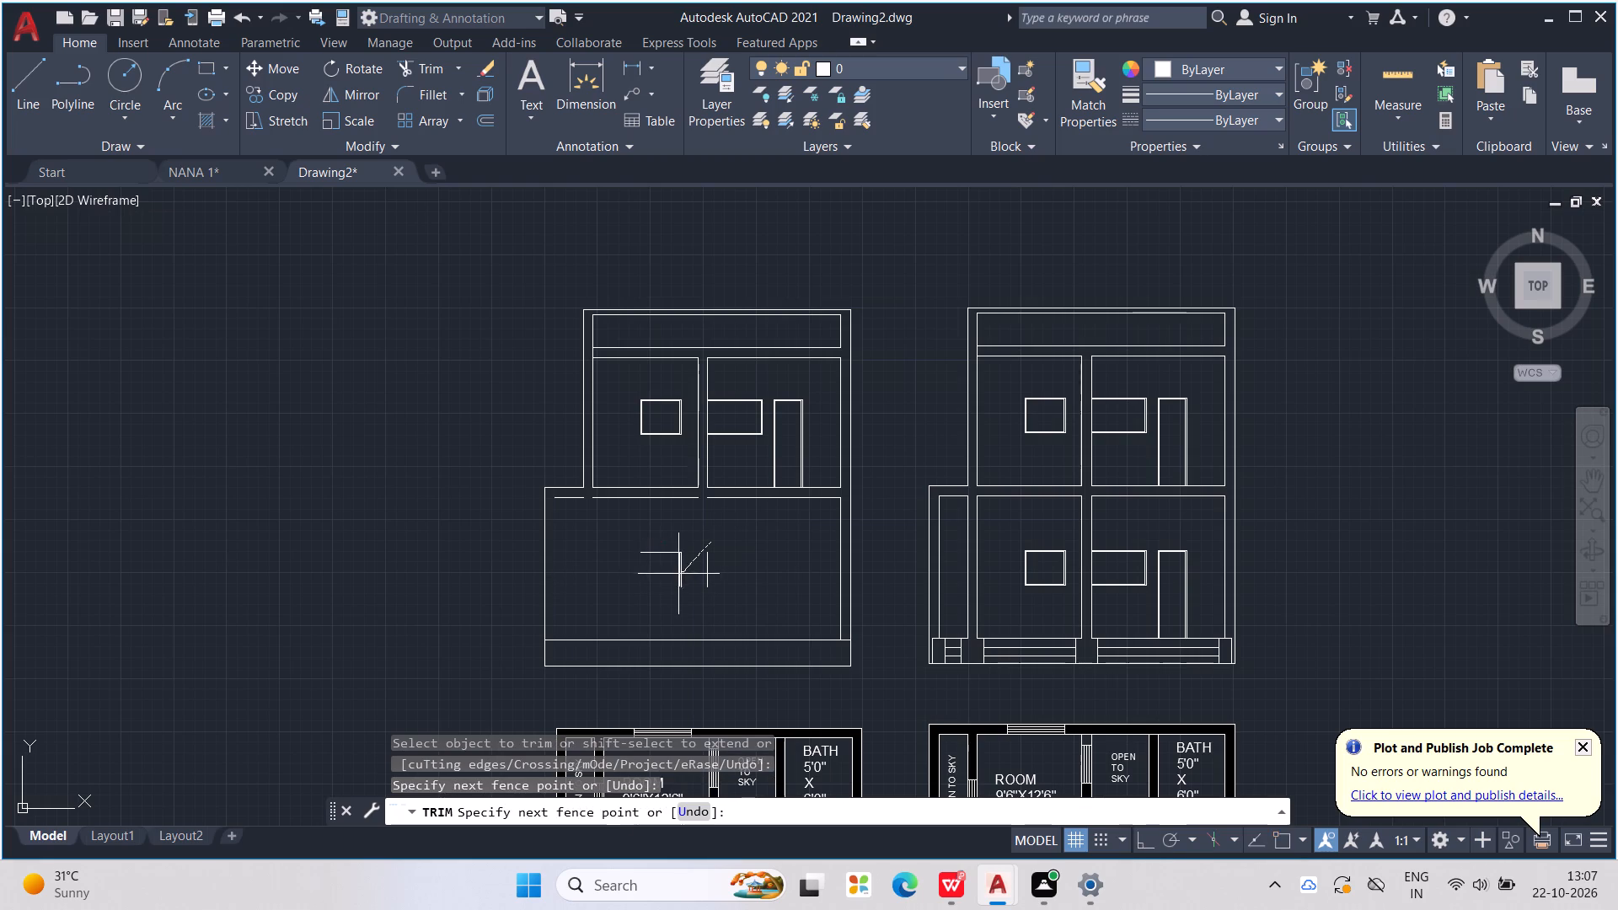
pyautogui.moveTo(678, 575); pyautogui.dragTo(669, 576)
pyautogui.moveTo(656, 576); pyautogui.dragTo(728, 559)
pyautogui.moveTo(656, 543); pyautogui.dragTo(661, 578)
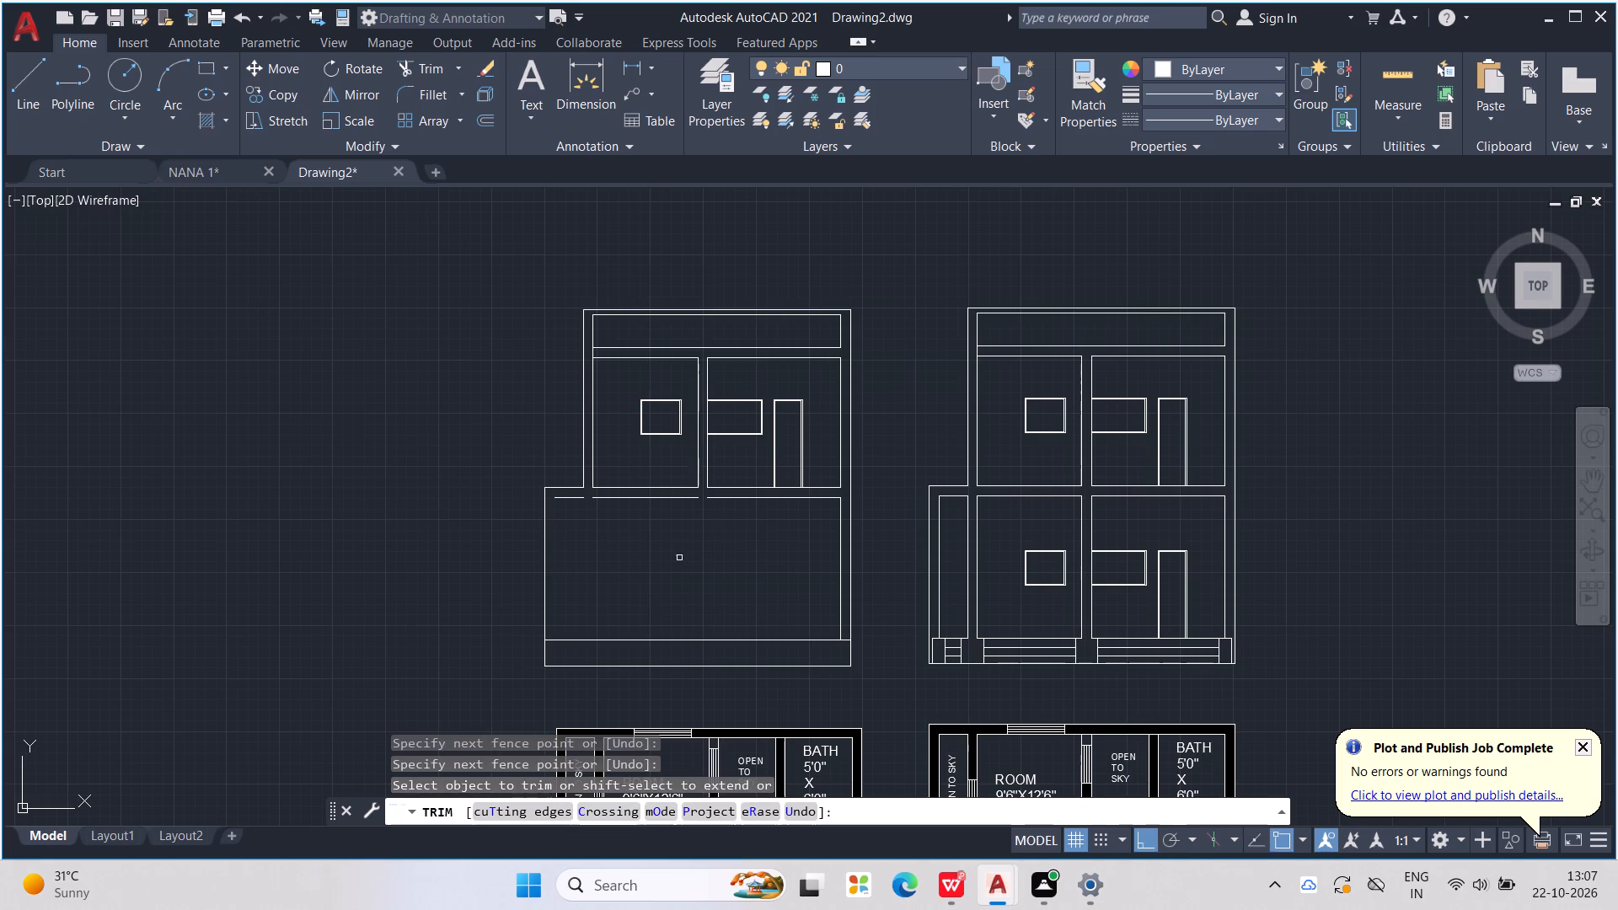
pyautogui.press('Escape')
pyautogui.press('Escape')
pyautogui.press('Escape')
pyautogui.press('Escape')
# Extend the copy's ground-floor ceiling line across the inner-wall gaps and west to the outer wall line.
pyautogui.write('EX')
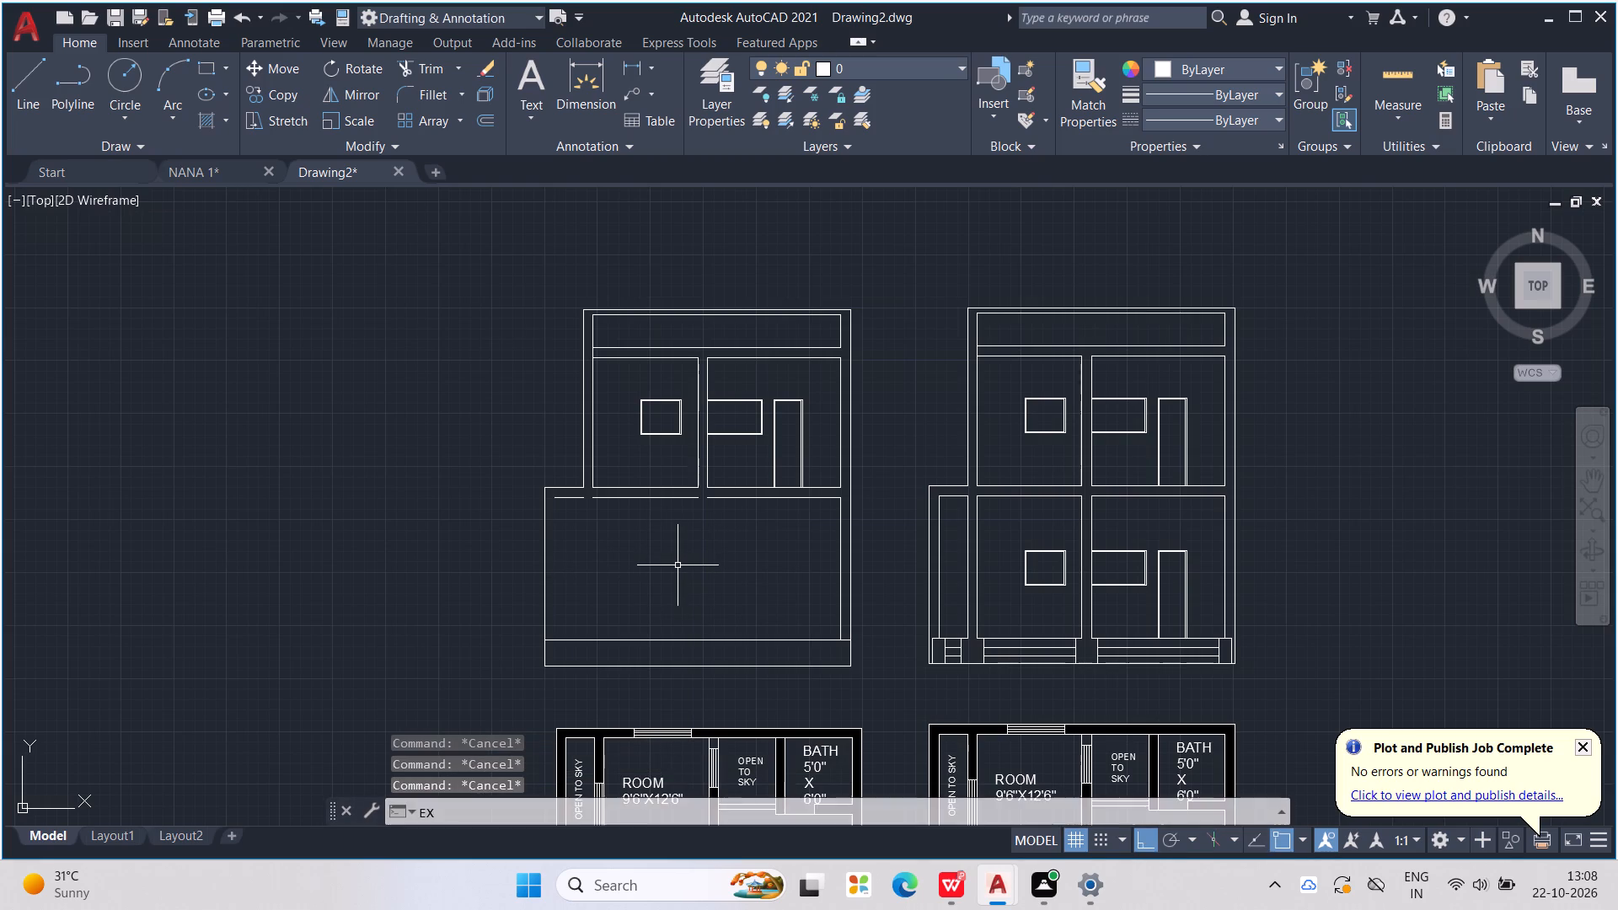
pyautogui.press('Return')
pyautogui.click(687, 499)
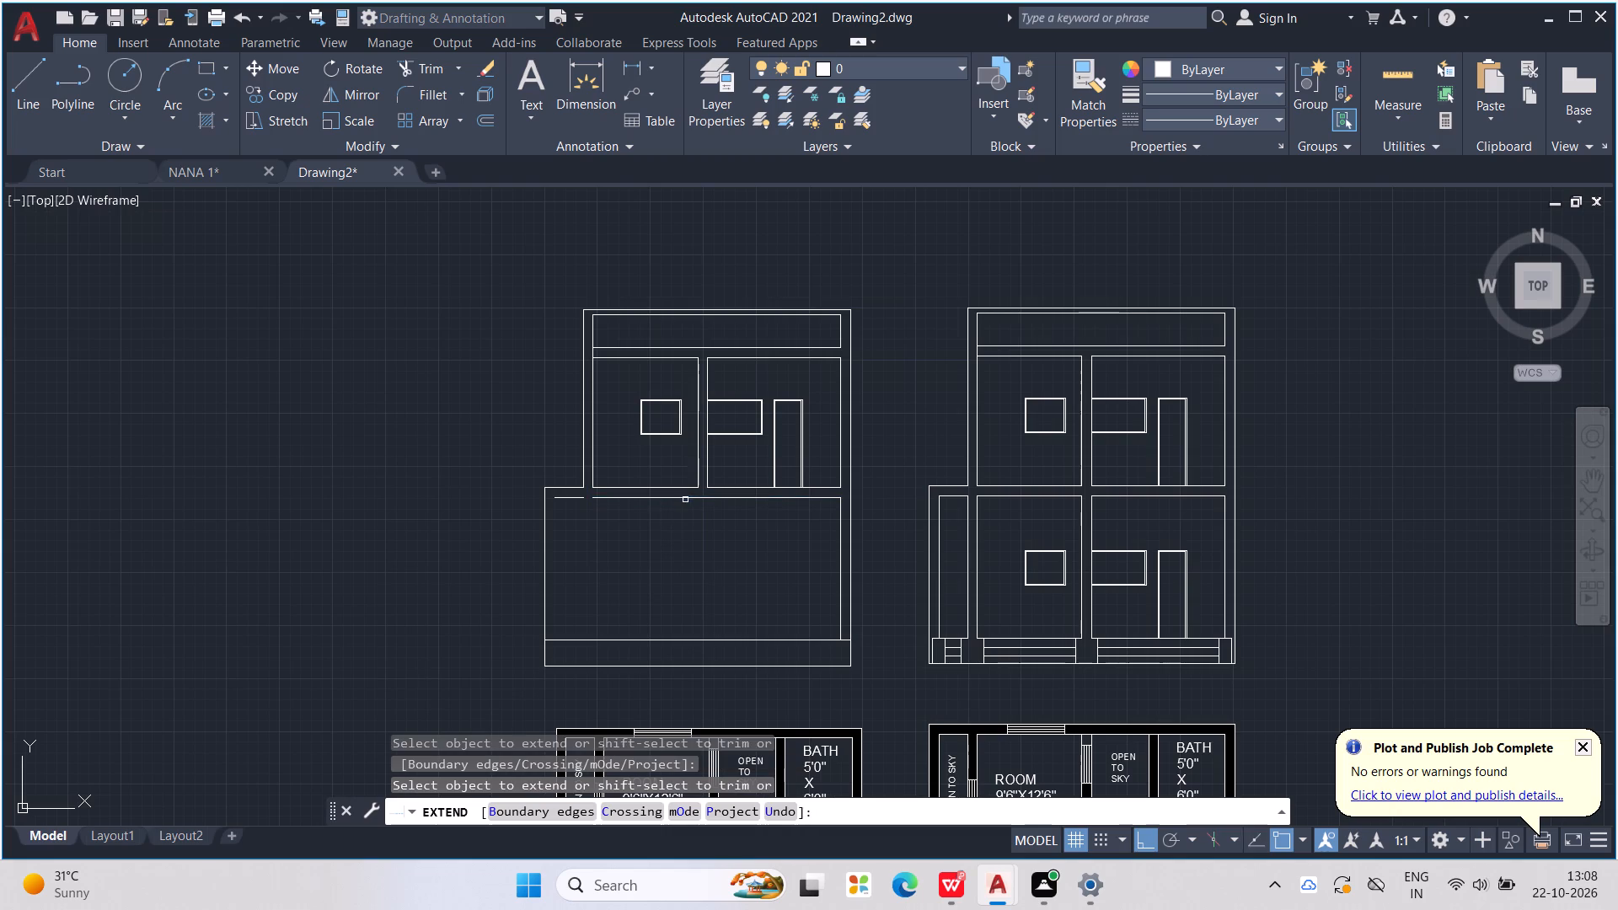
pyautogui.click(597, 497)
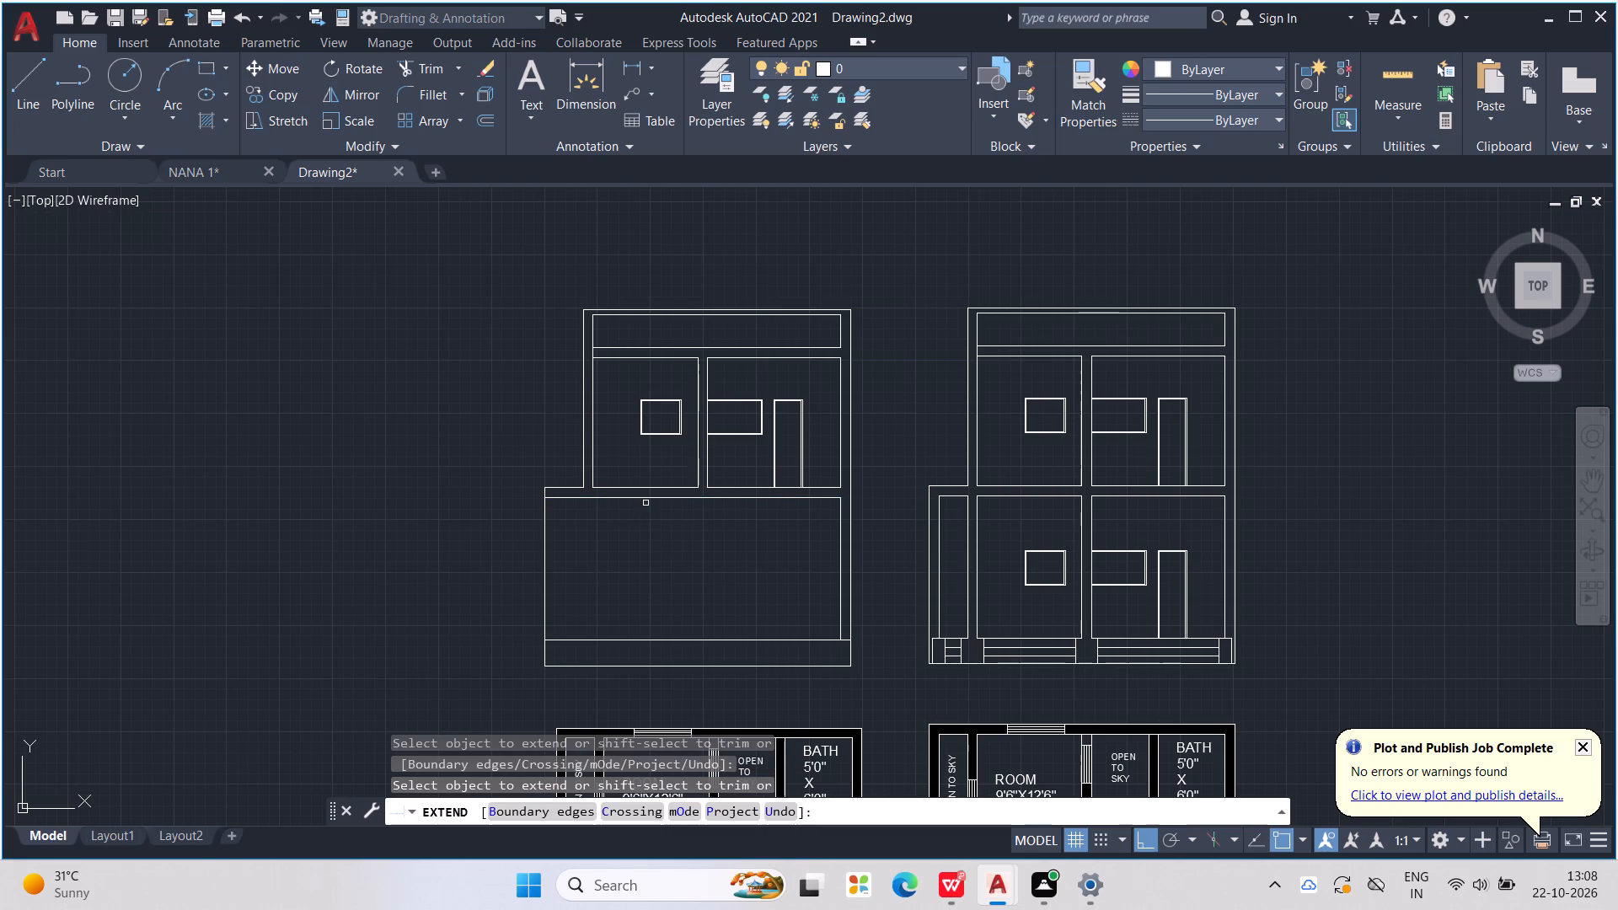
pyautogui.press('Escape')
pyautogui.press('Escape')
pyautogui.press('Escape')
pyautogui.press('Escape')
pyautogui.press('Escape')
pyautogui.press('Escape')
pyautogui.press('Escape')
pyautogui.press('Escape')
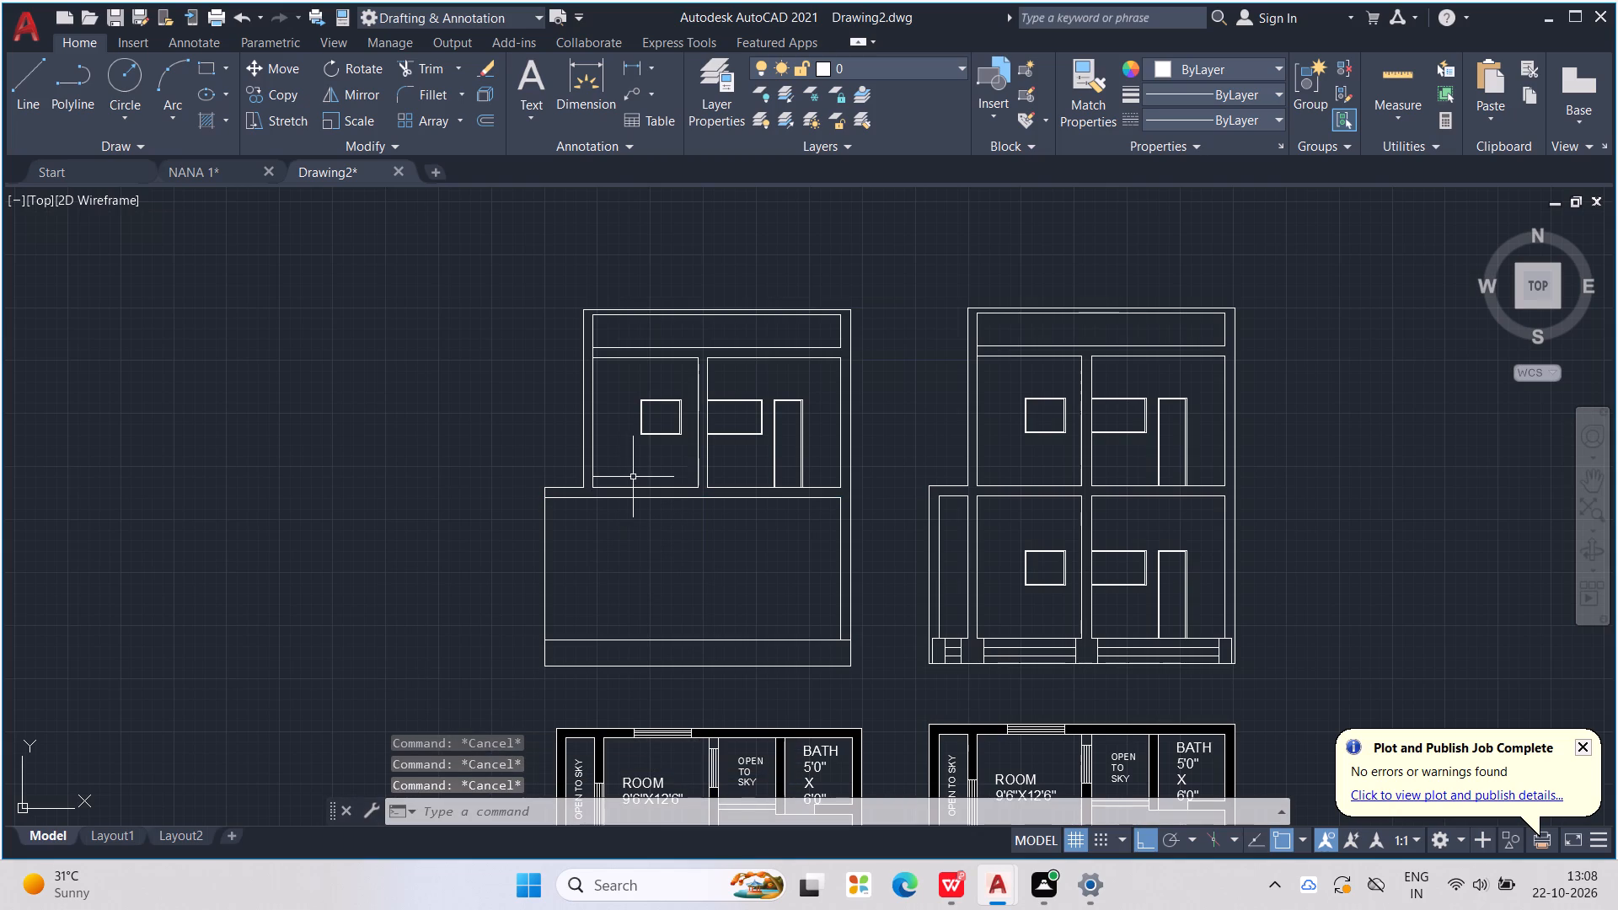
pyautogui.press('Escape')
# Copy the double-outlined window of the copy's first-floor west room and paste it about 11'-3" below, on the ground floor.
pyautogui.moveTo(673, 434); pyautogui.dragTo(654, 449, button='middle')
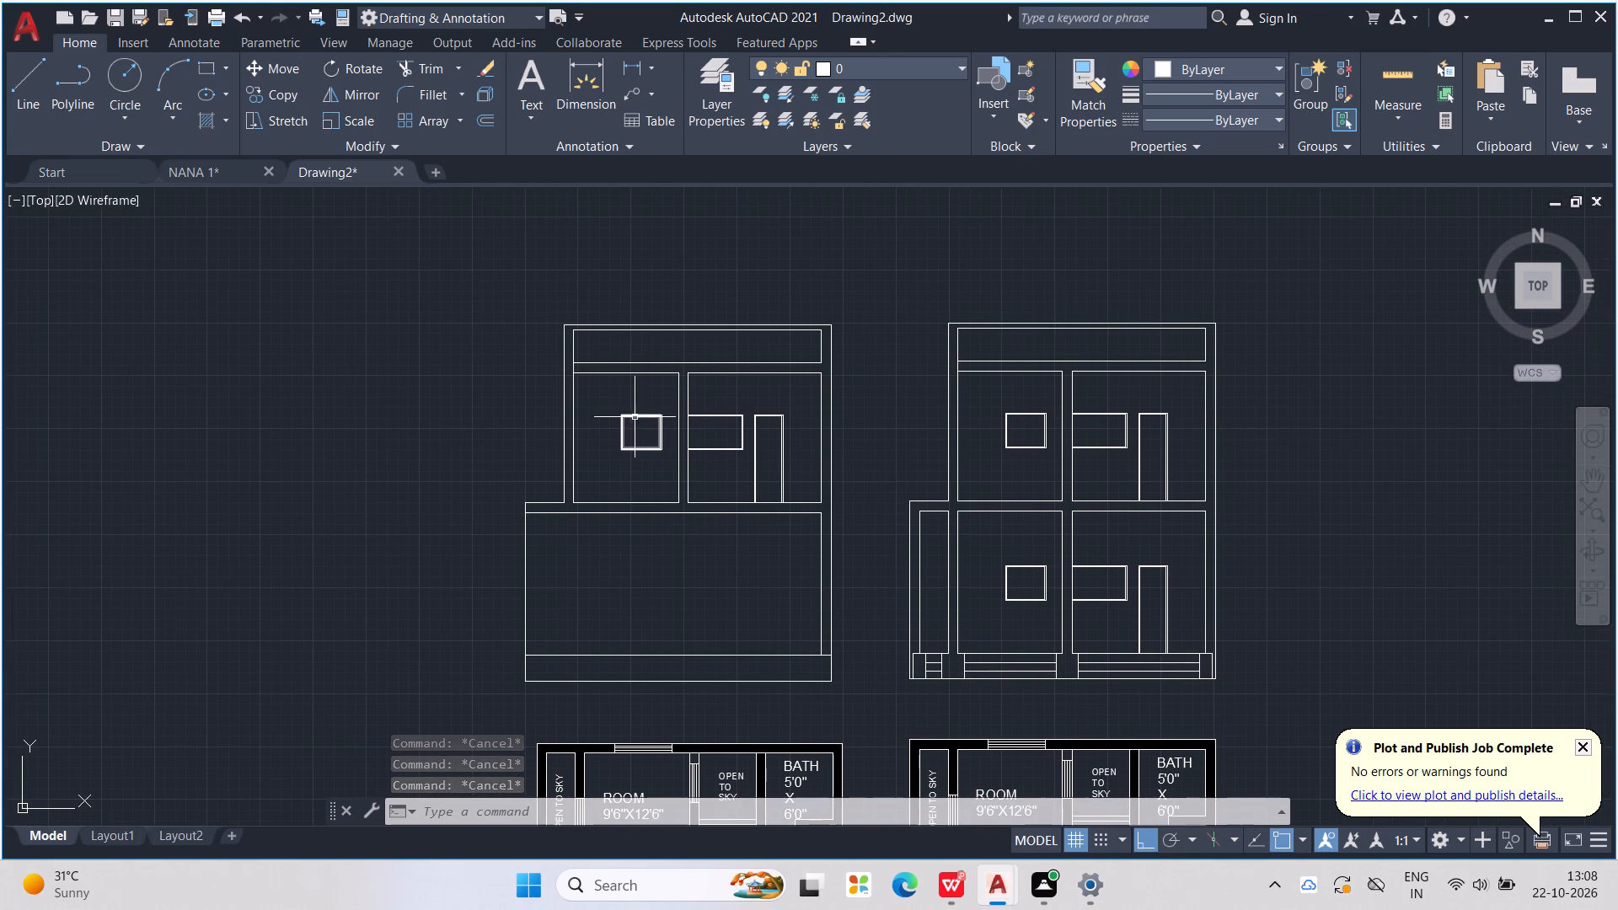
pyautogui.press('Escape')
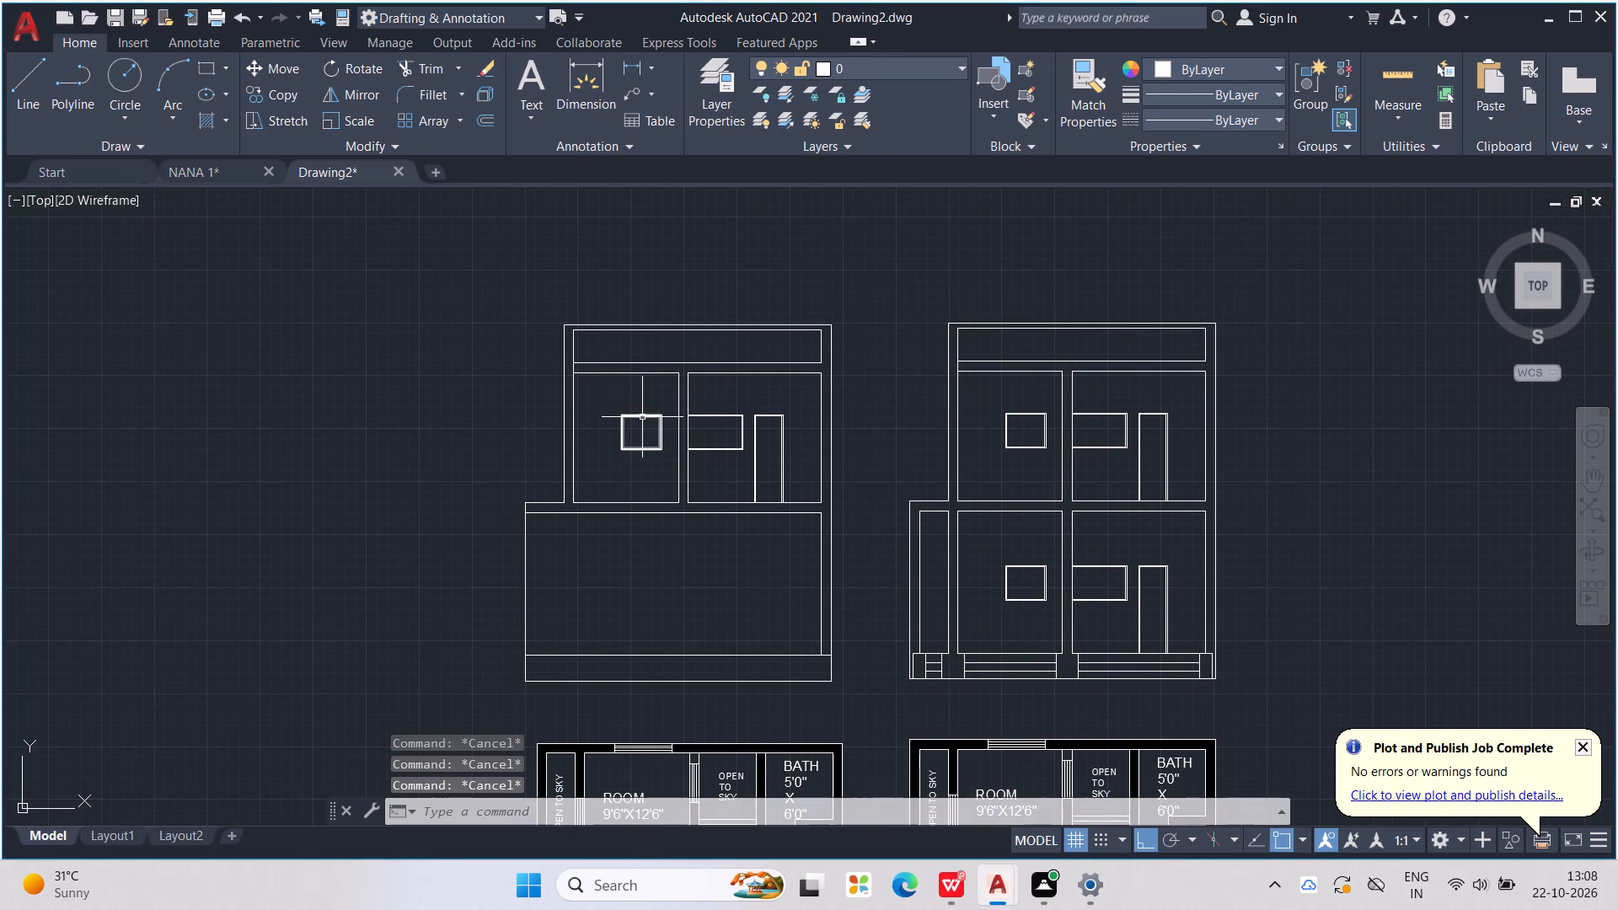
pyautogui.click(640, 418)
pyautogui.scroll(4, 646, 436)
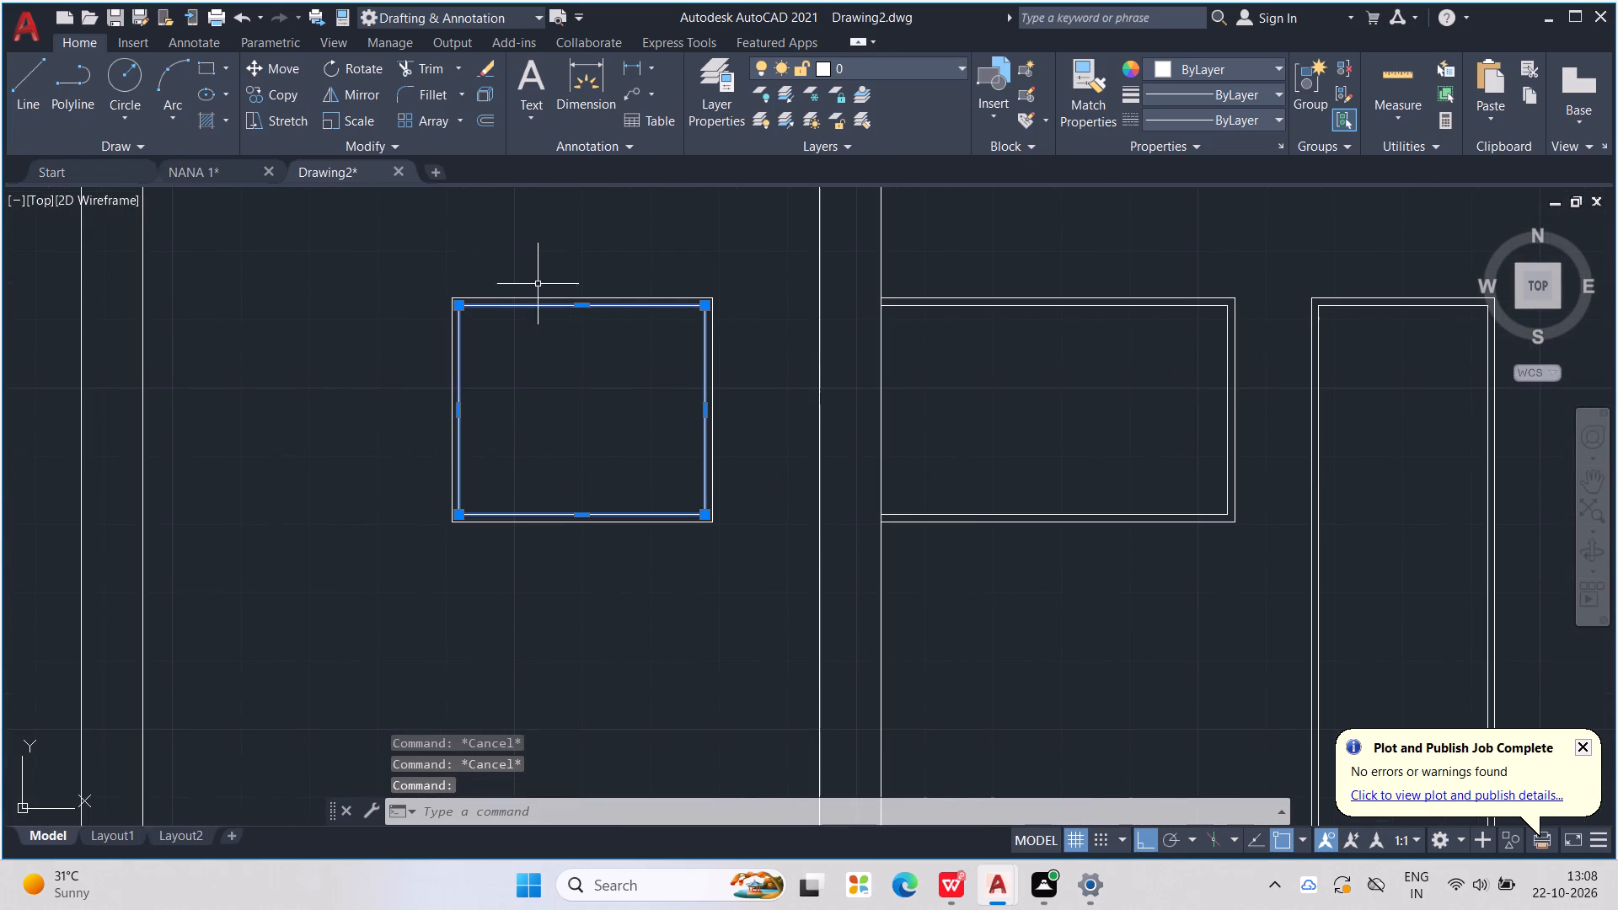
pyautogui.moveTo(465, 242); pyautogui.dragTo(427, 537)
pyautogui.scroll(-1, 558, 498)
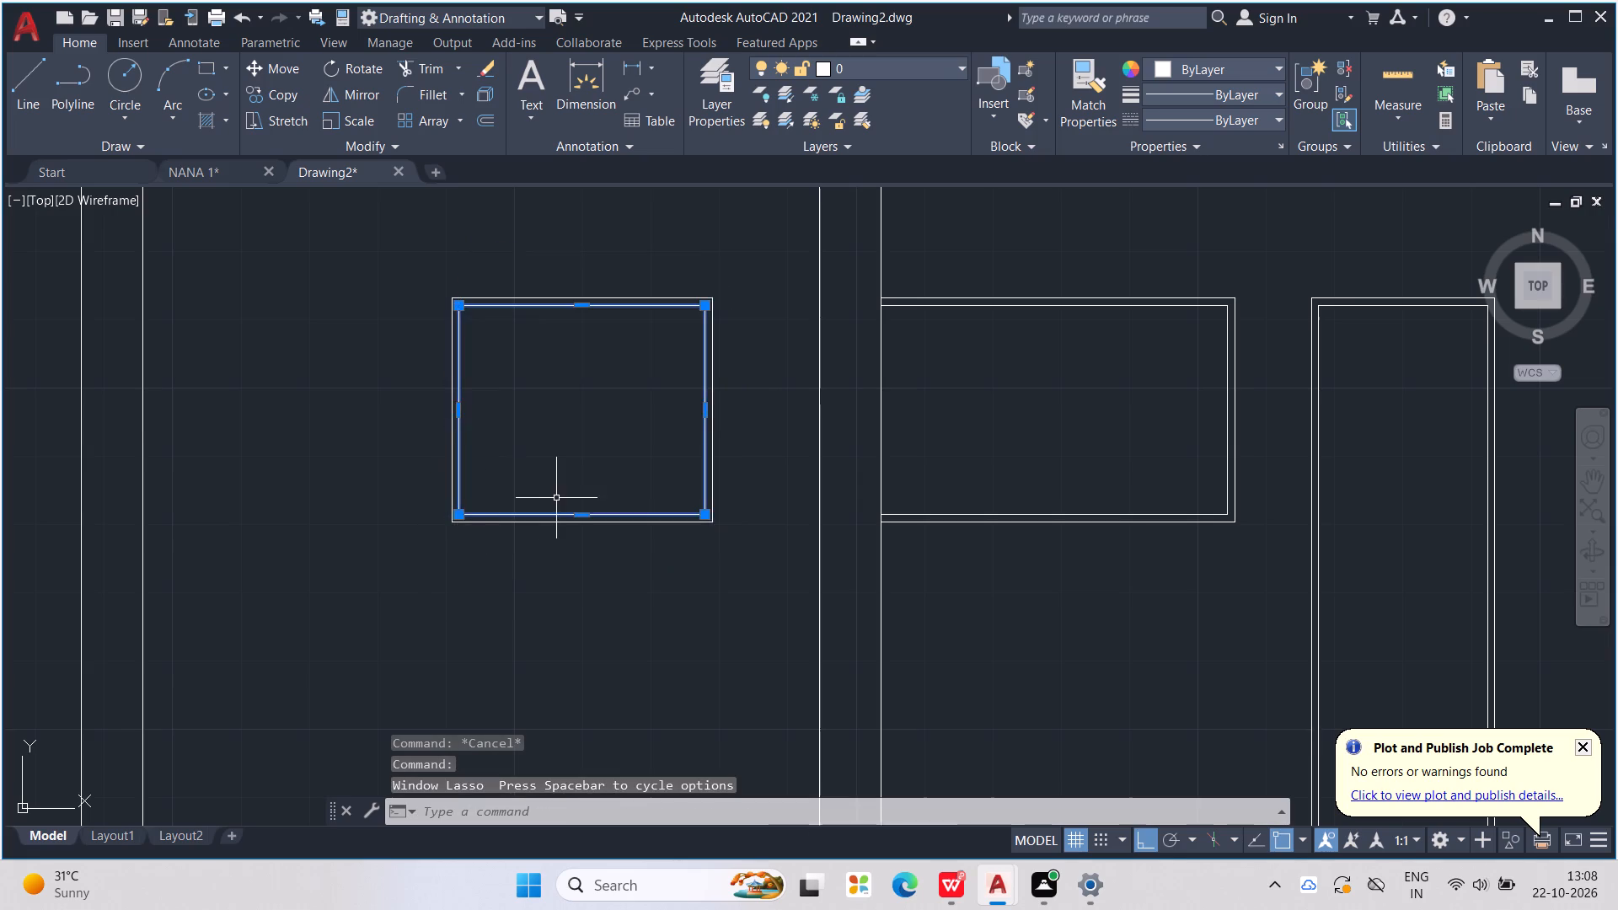
pyautogui.moveTo(490, 549); pyautogui.dragTo(403, 361)
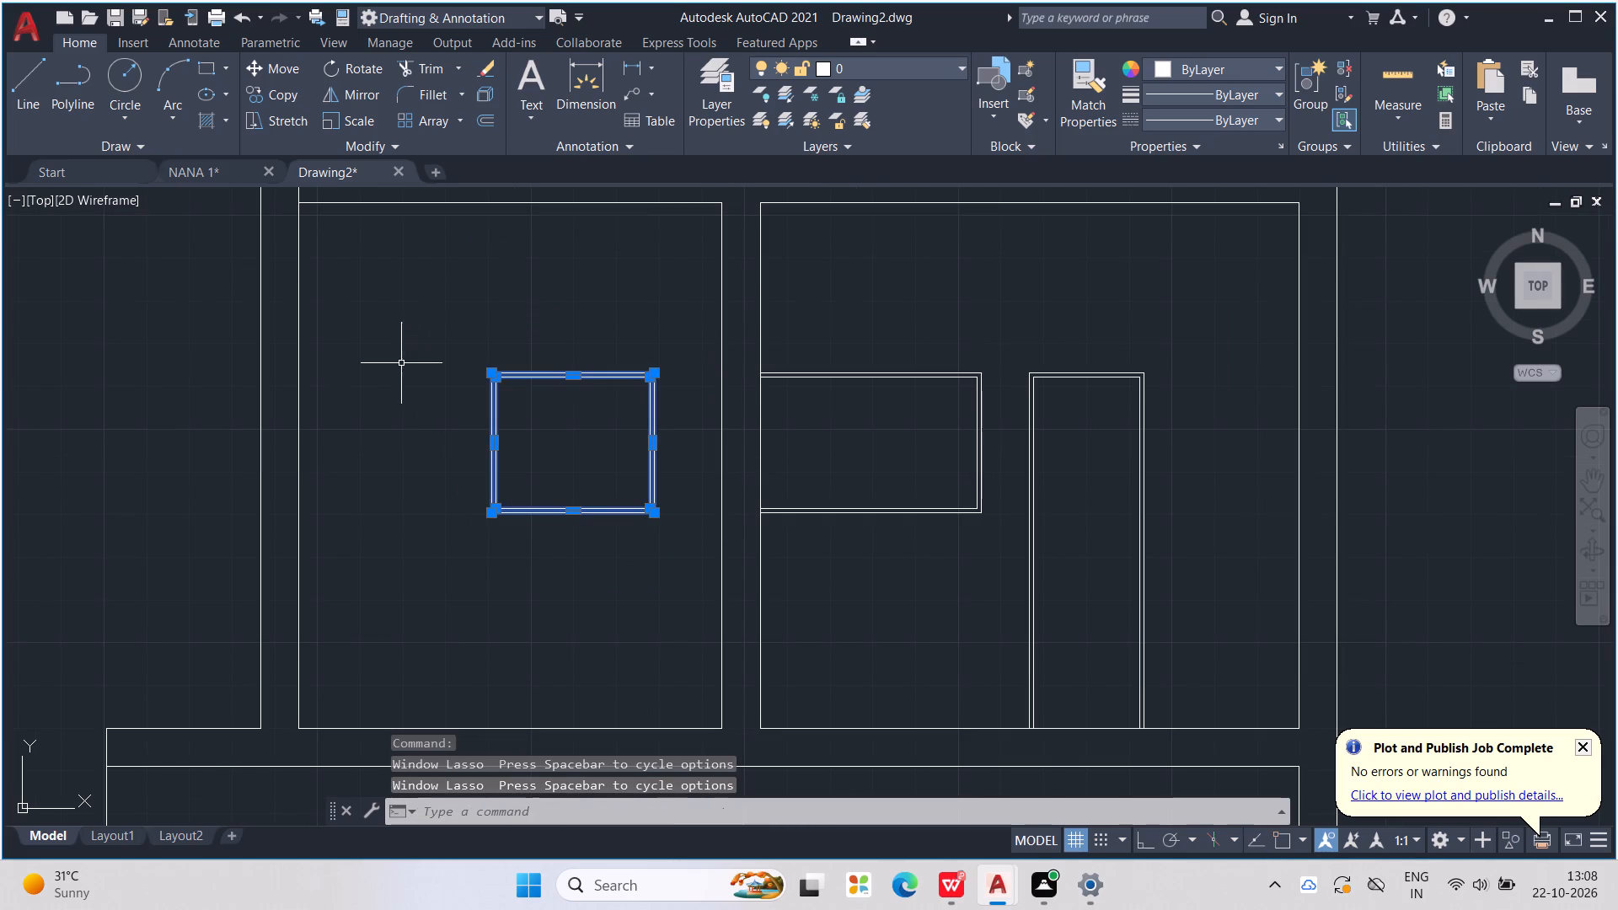
pyautogui.hotkey('ctrl', 'c')
pyautogui.hotkey('ctrl', 'v')
pyautogui.scroll(-1, 456, 475)
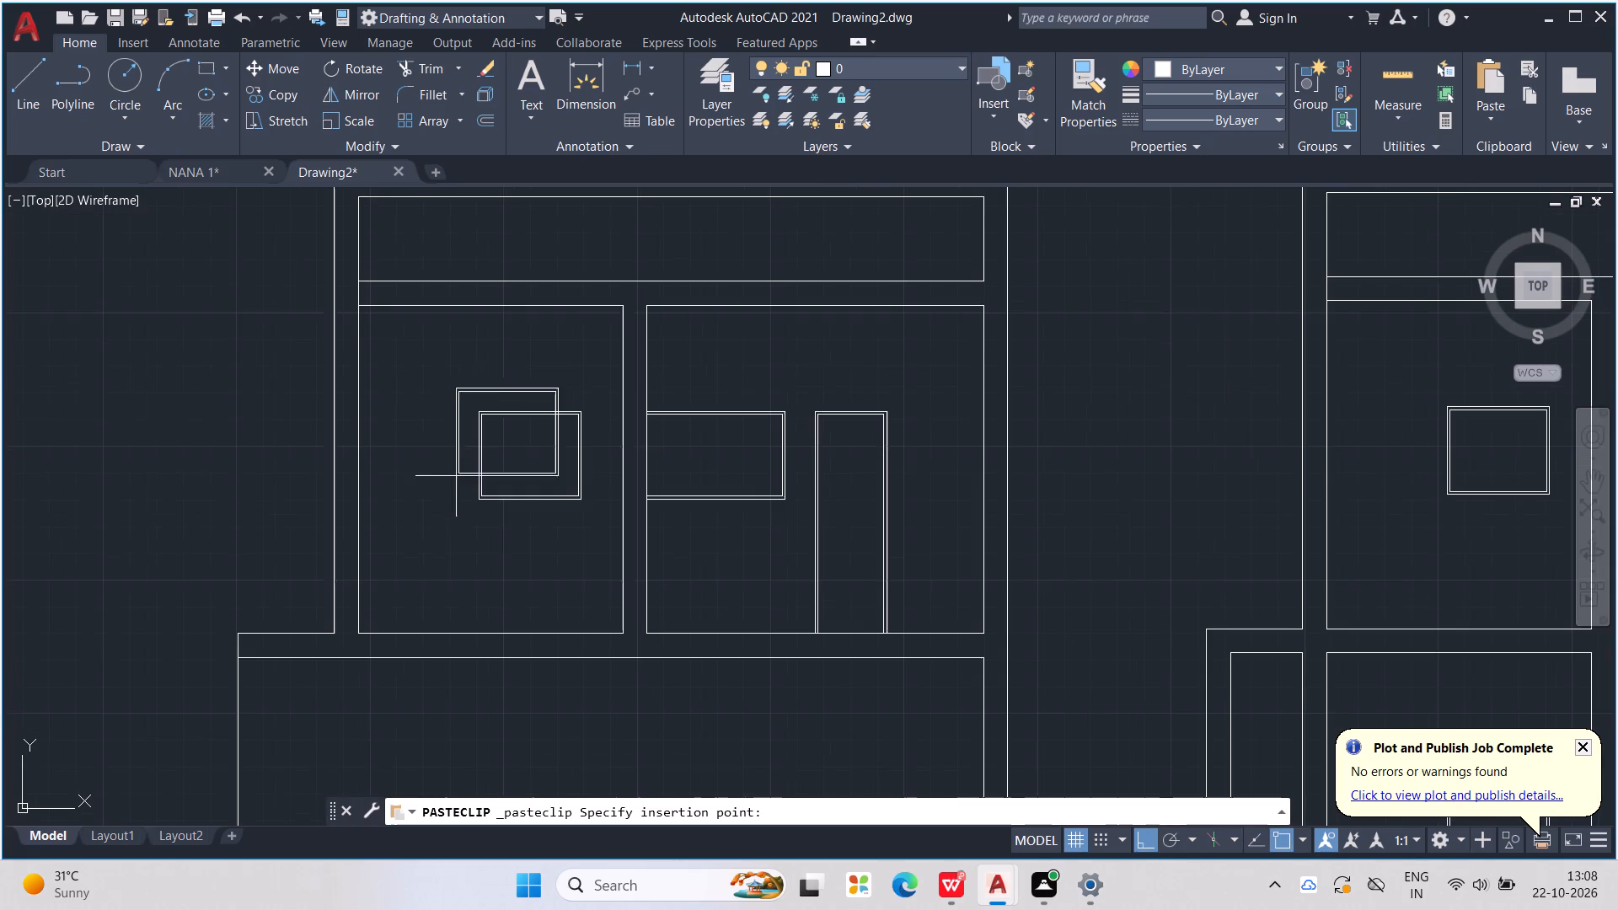
pyautogui.moveTo(458, 494); pyautogui.dragTo(495, 405, button='middle')
pyautogui.scroll(-2, 496, 404)
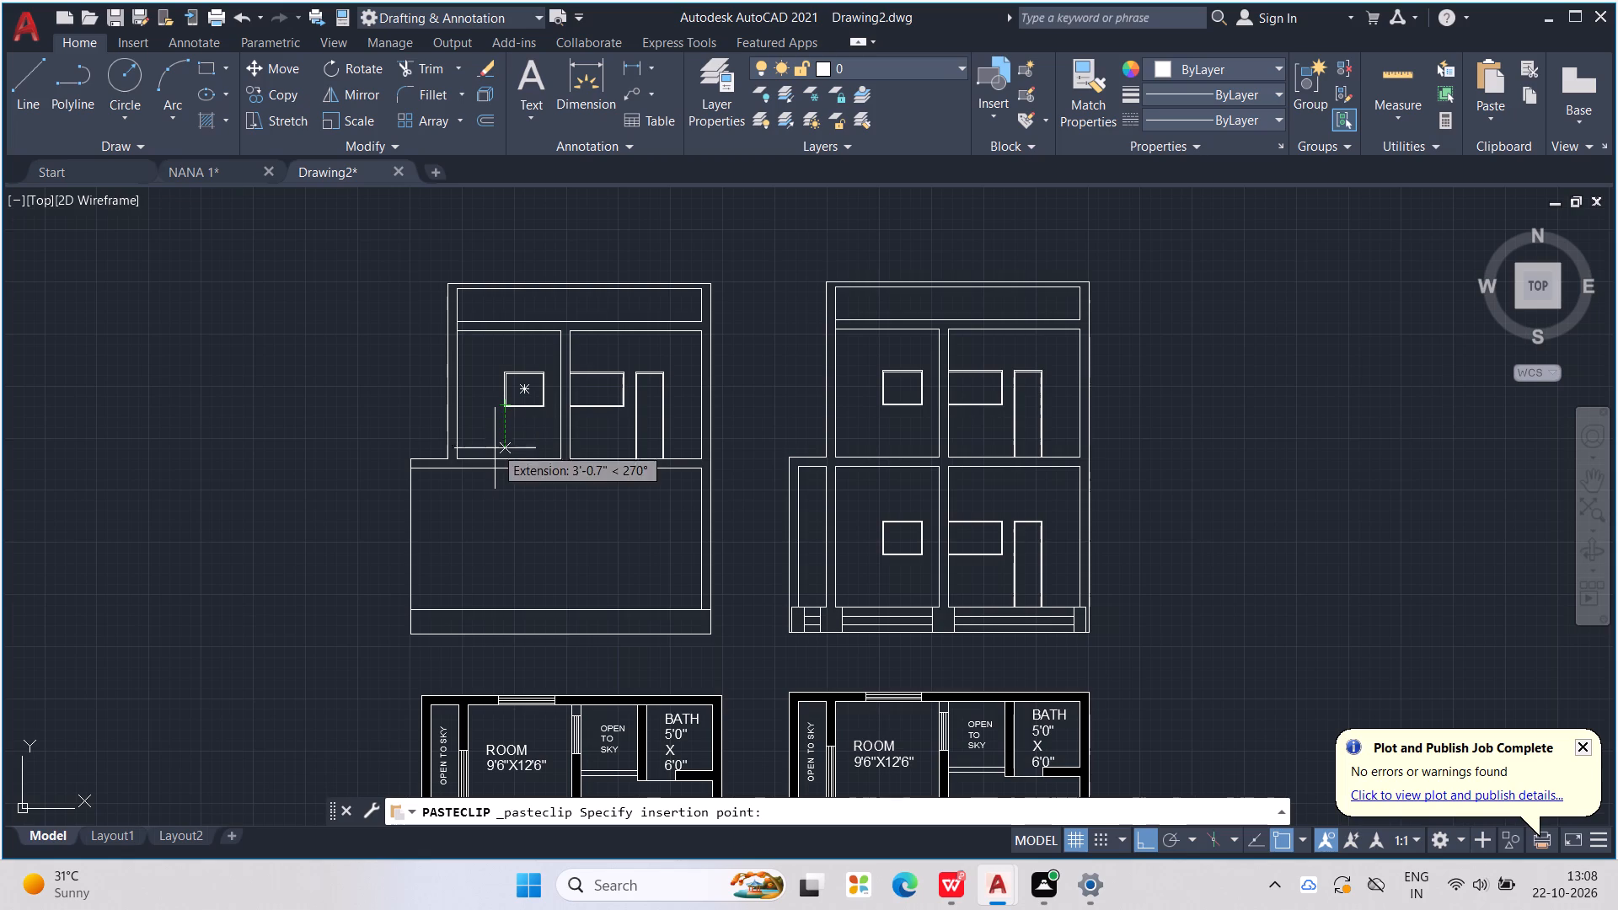
pyautogui.click(496, 547)
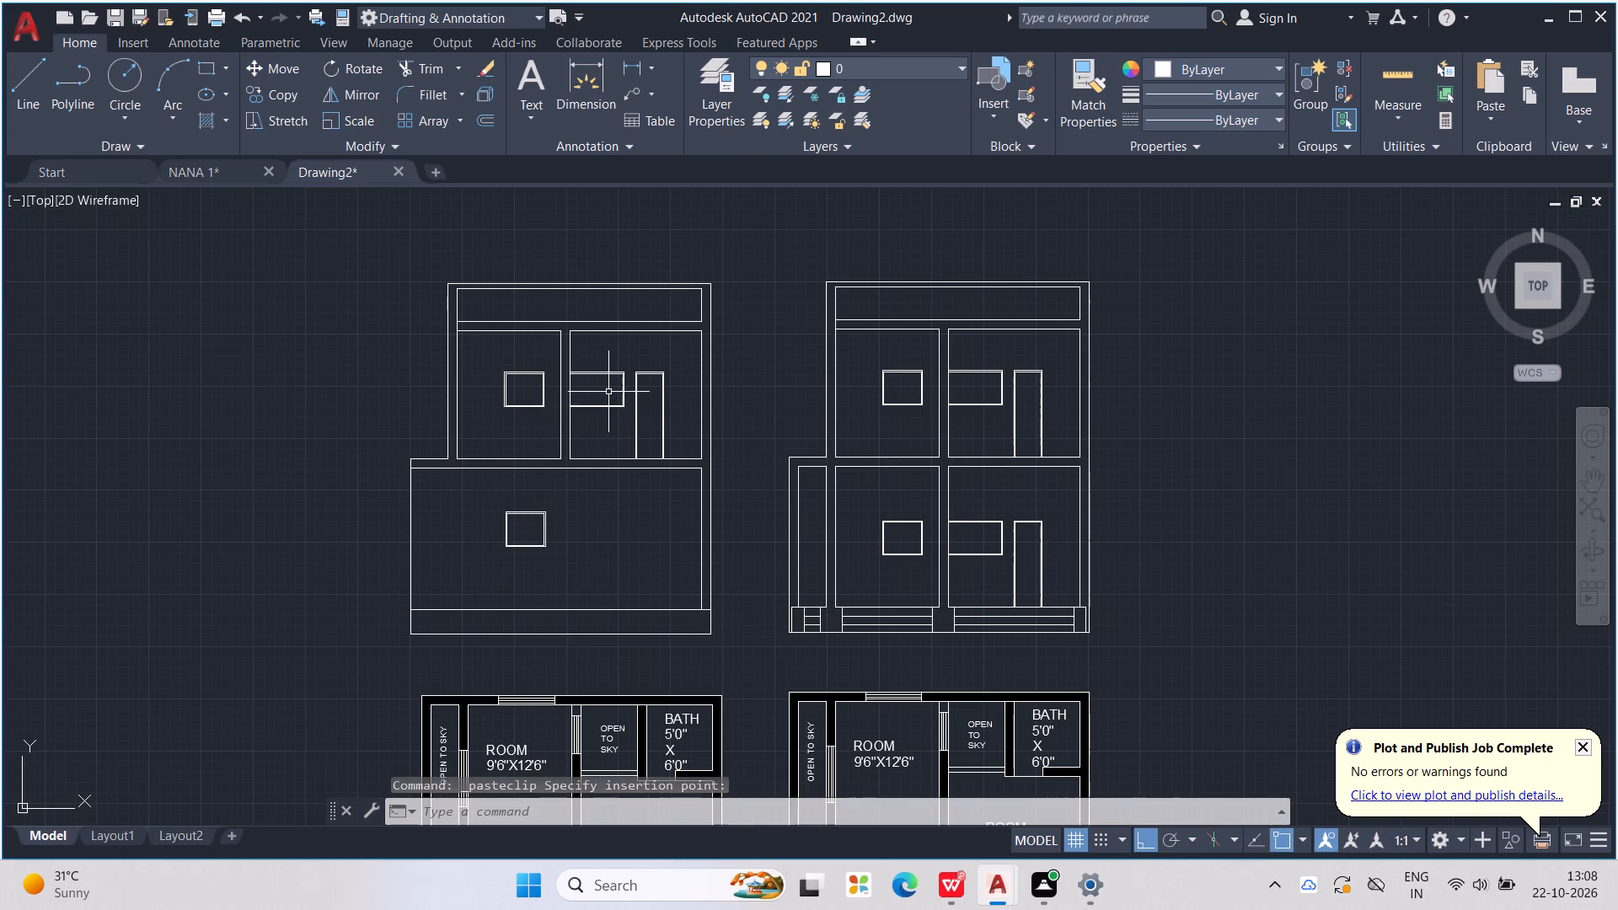
# Delete the window and the door in the copy's first-floor east room.
pyautogui.moveTo(611, 367); pyautogui.dragTo(688, 397)
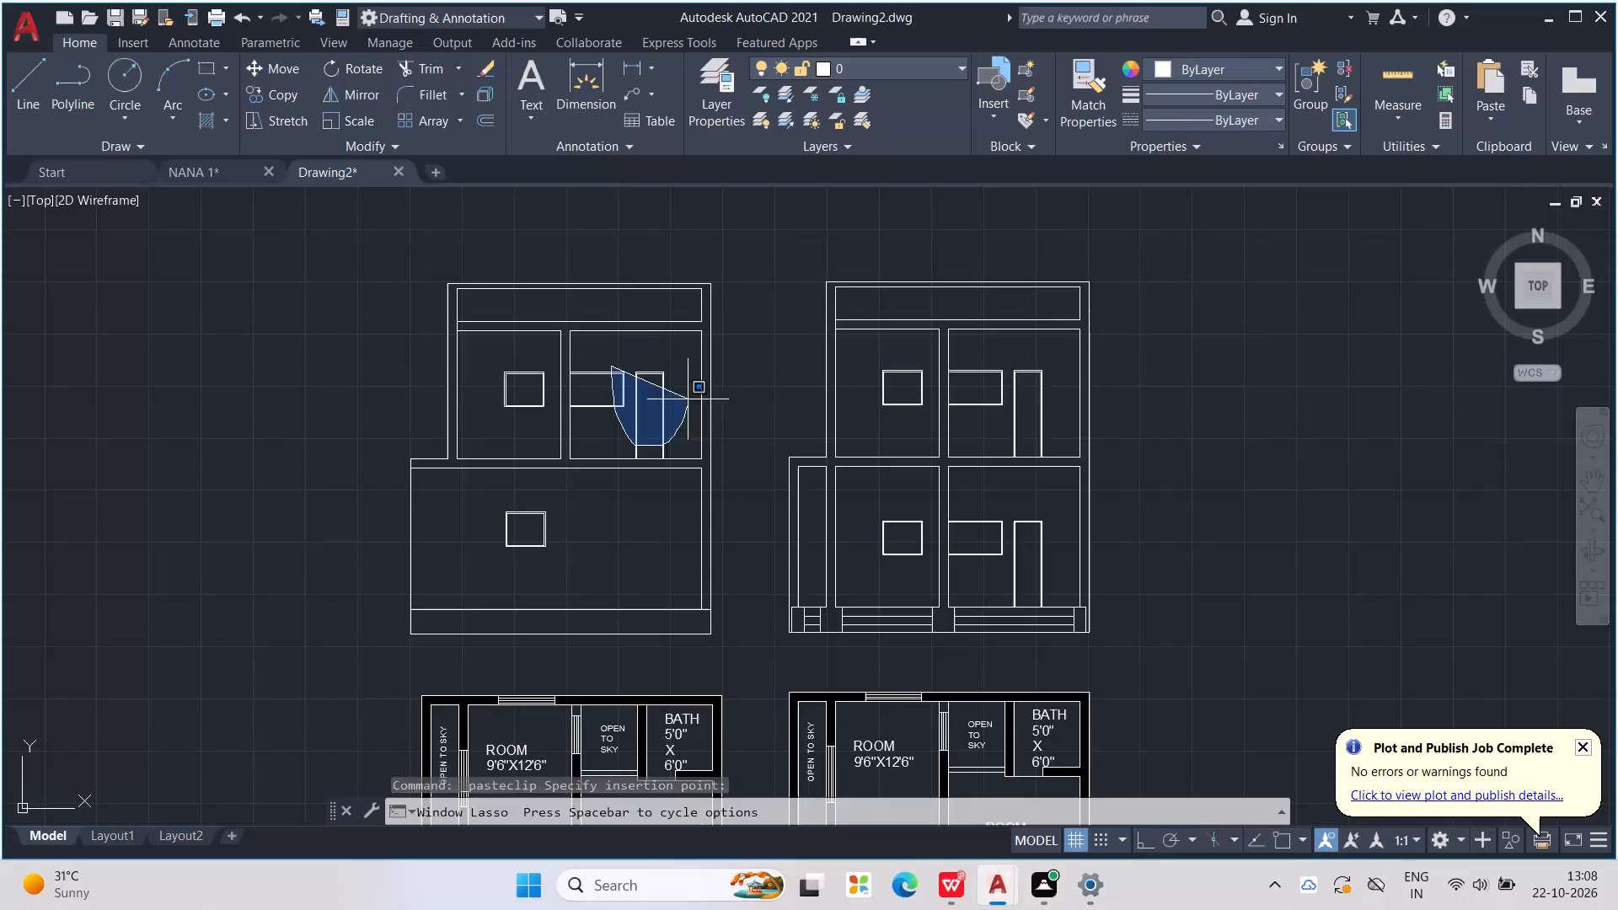
pyautogui.moveTo(688, 397); pyautogui.dragTo(688, 390)
pyautogui.moveTo(678, 393); pyautogui.dragTo(573, 353)
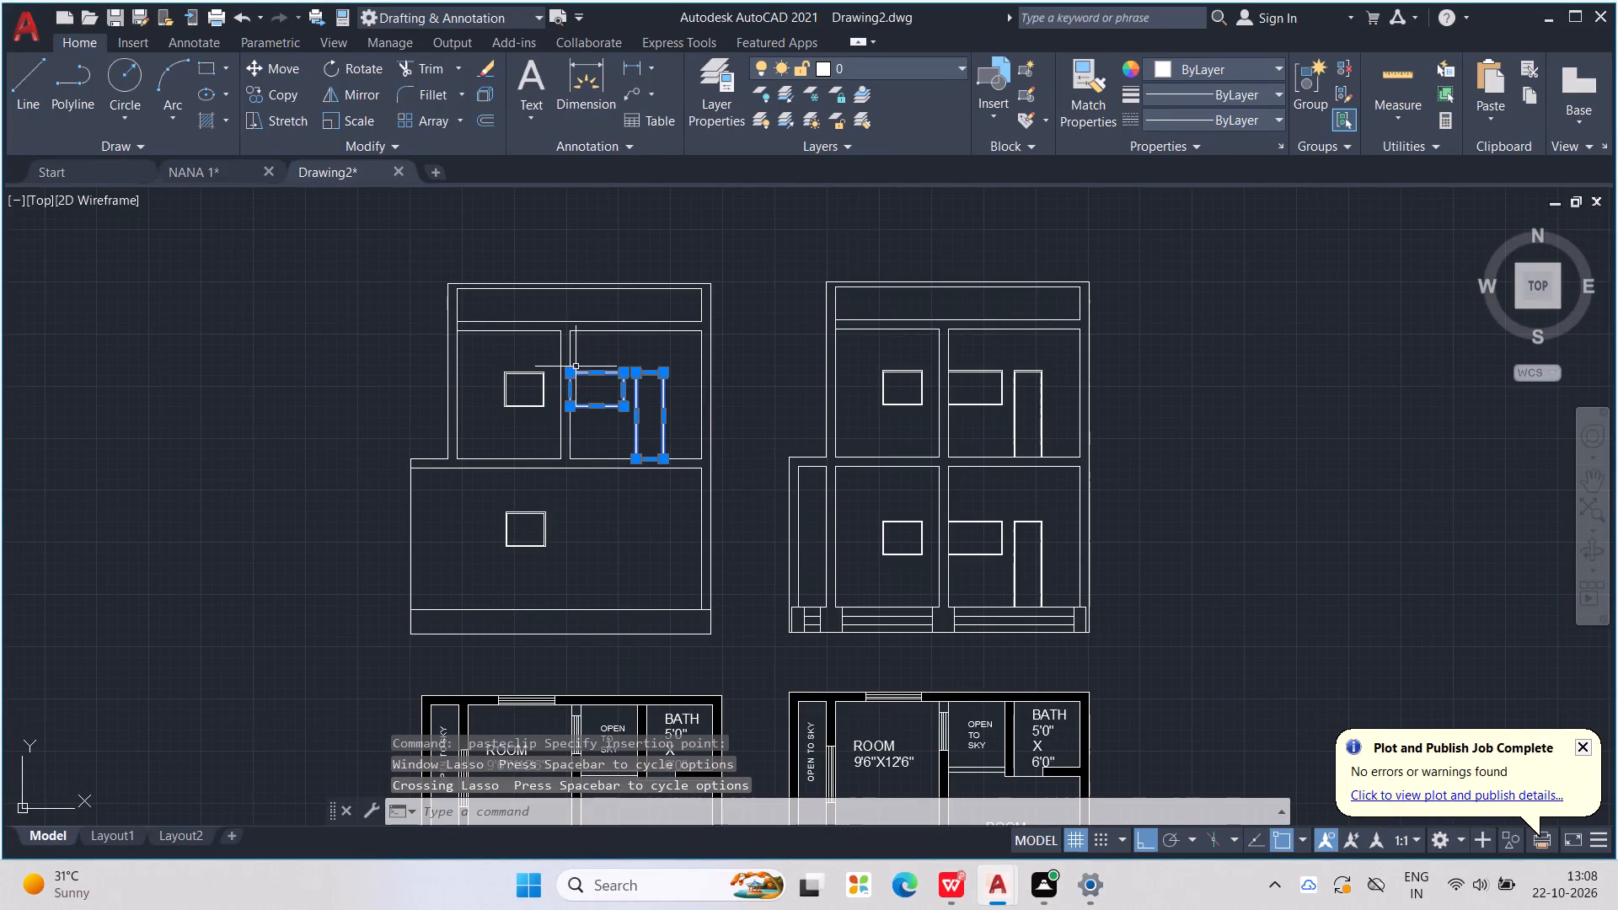
pyautogui.press('Delete')
# Extend both lines of the copy's first-floor middle wall down through the slab to the ground-floor line.
pyautogui.write('EX')
pyautogui.press('Return')
pyautogui.moveTo(613, 393); pyautogui.dragTo(543, 436)
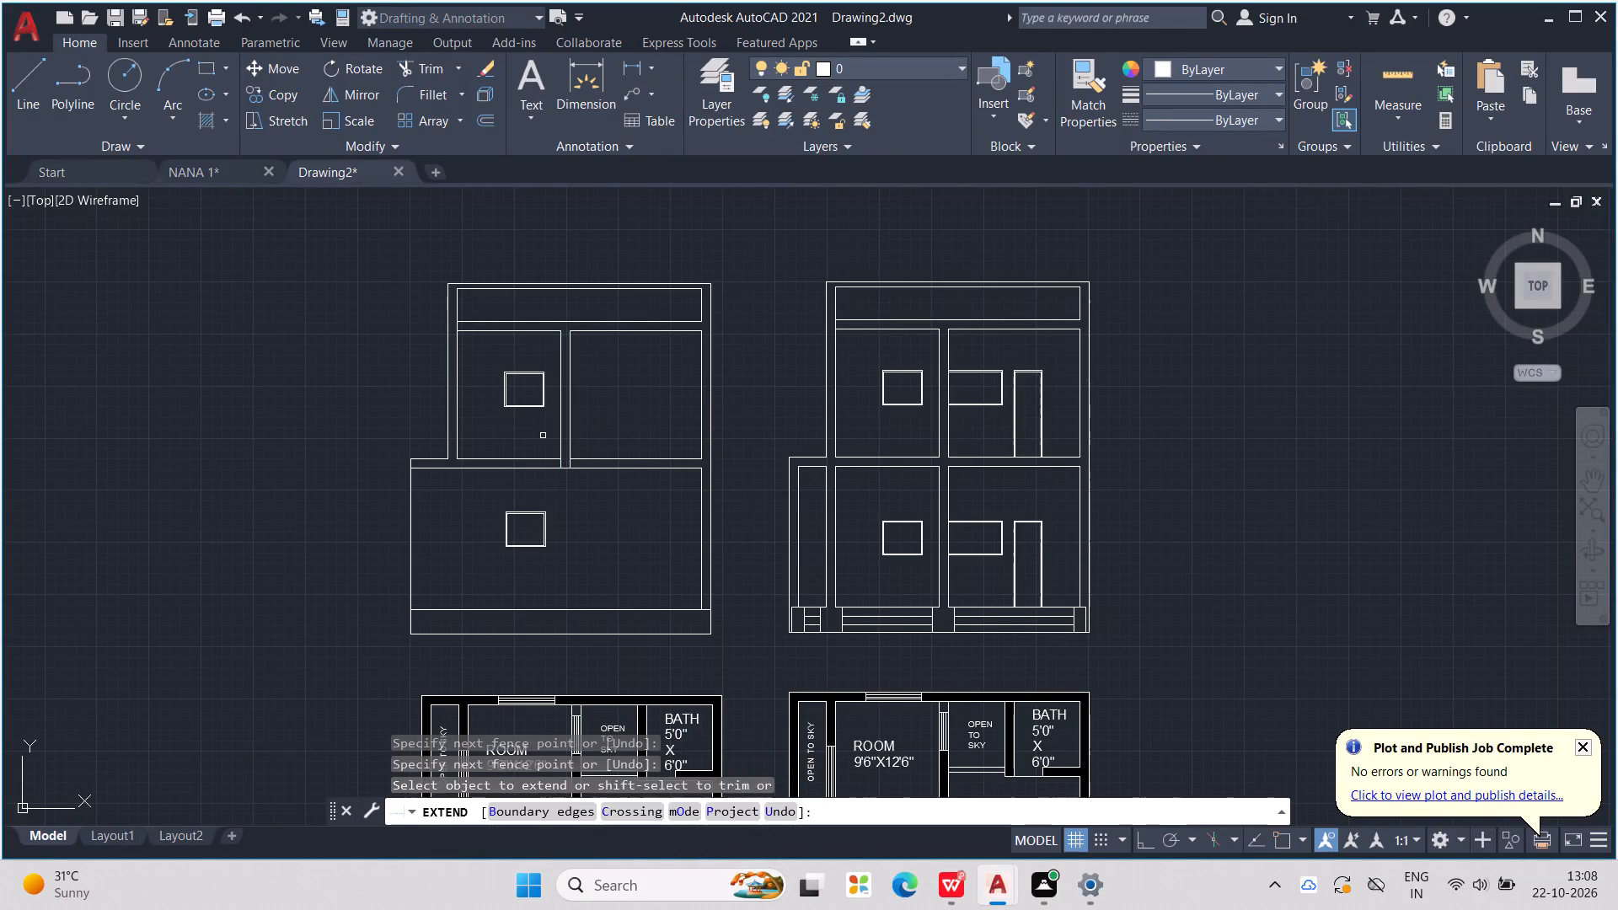
pyautogui.moveTo(544, 435); pyautogui.dragTo(597, 435)
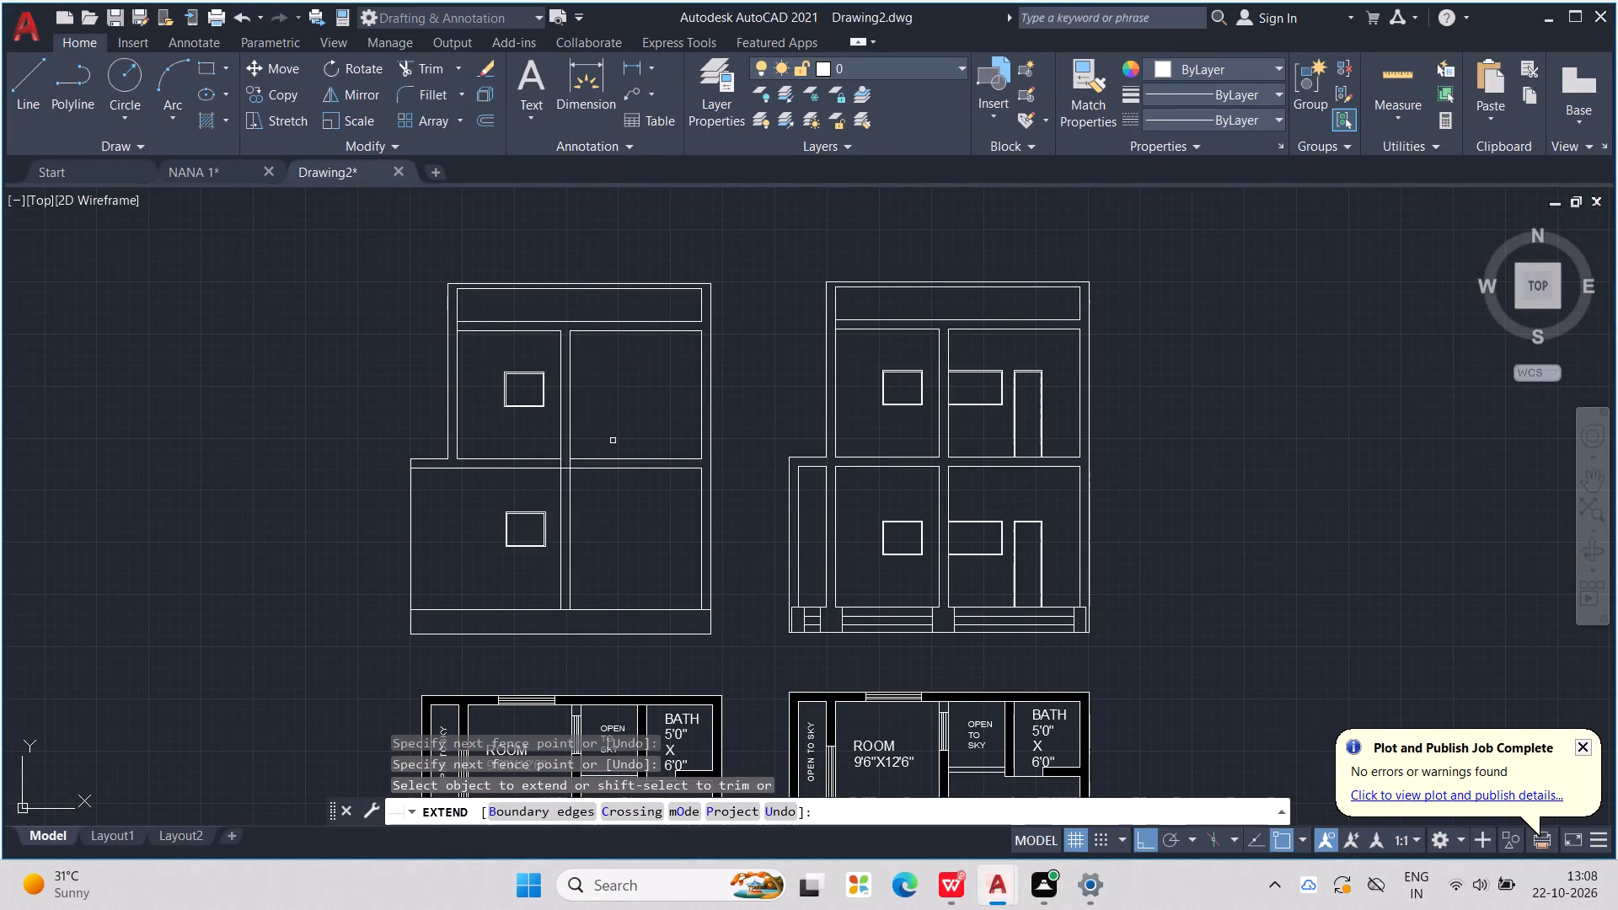
pyautogui.press('Escape')
pyautogui.press('Escape')
pyautogui.press('Escape')
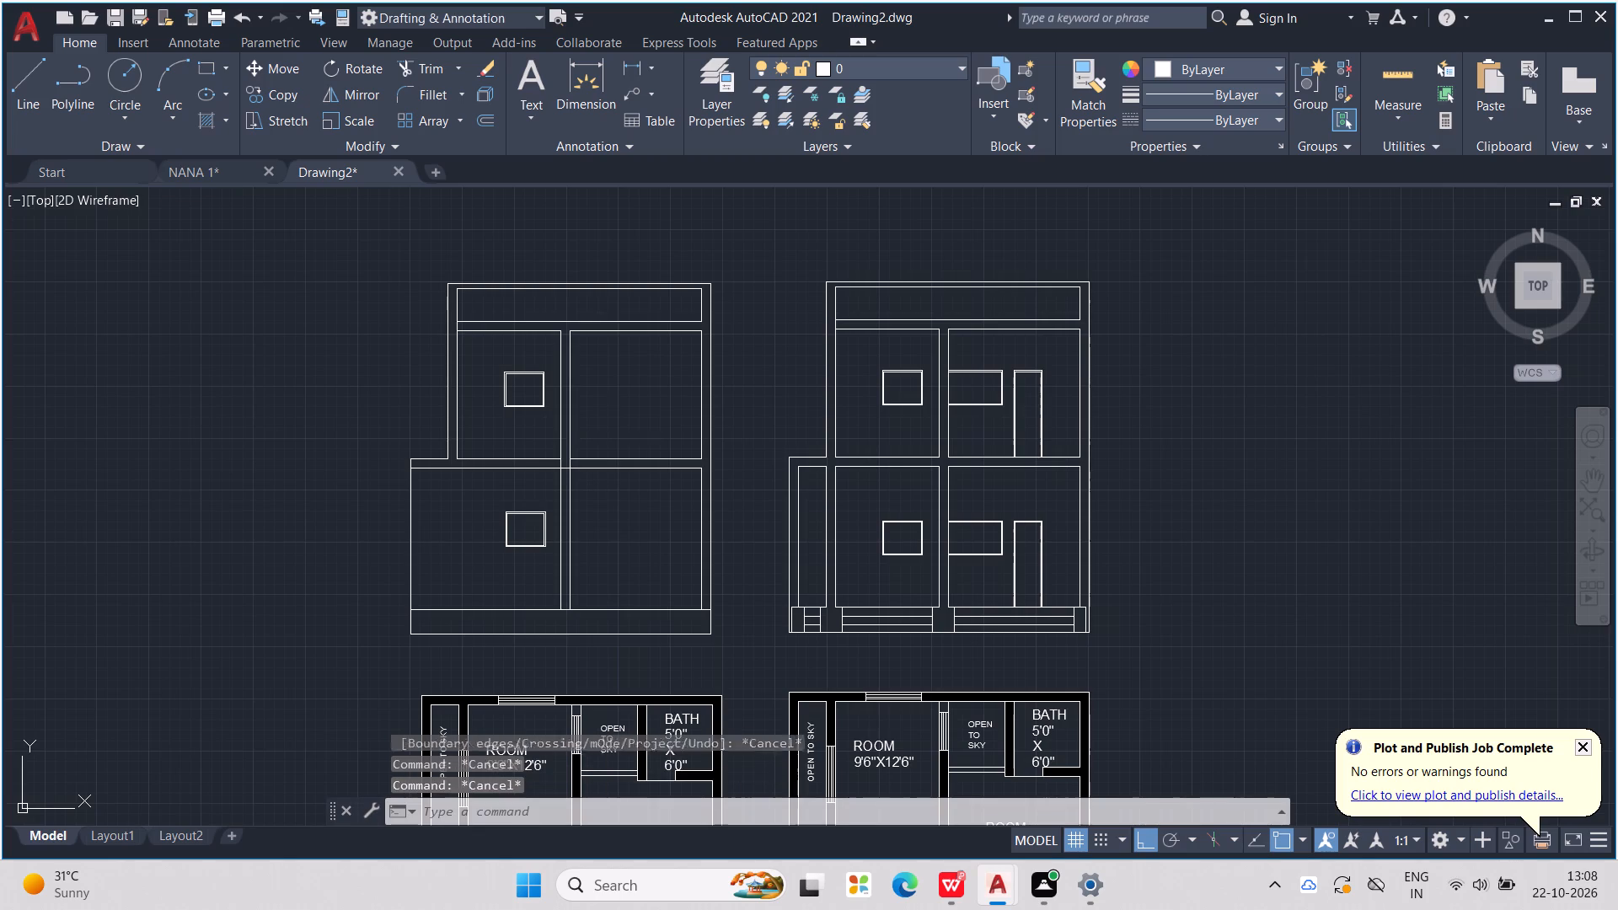
pyautogui.press('Escape')
pyautogui.press('Escape')
pyautogui.press('Escape')
pyautogui.press('Escape')
# Extend the copy's first-floor line west across the gap beneath the upper west wall.
pyautogui.press('e')
pyautogui.press('x')
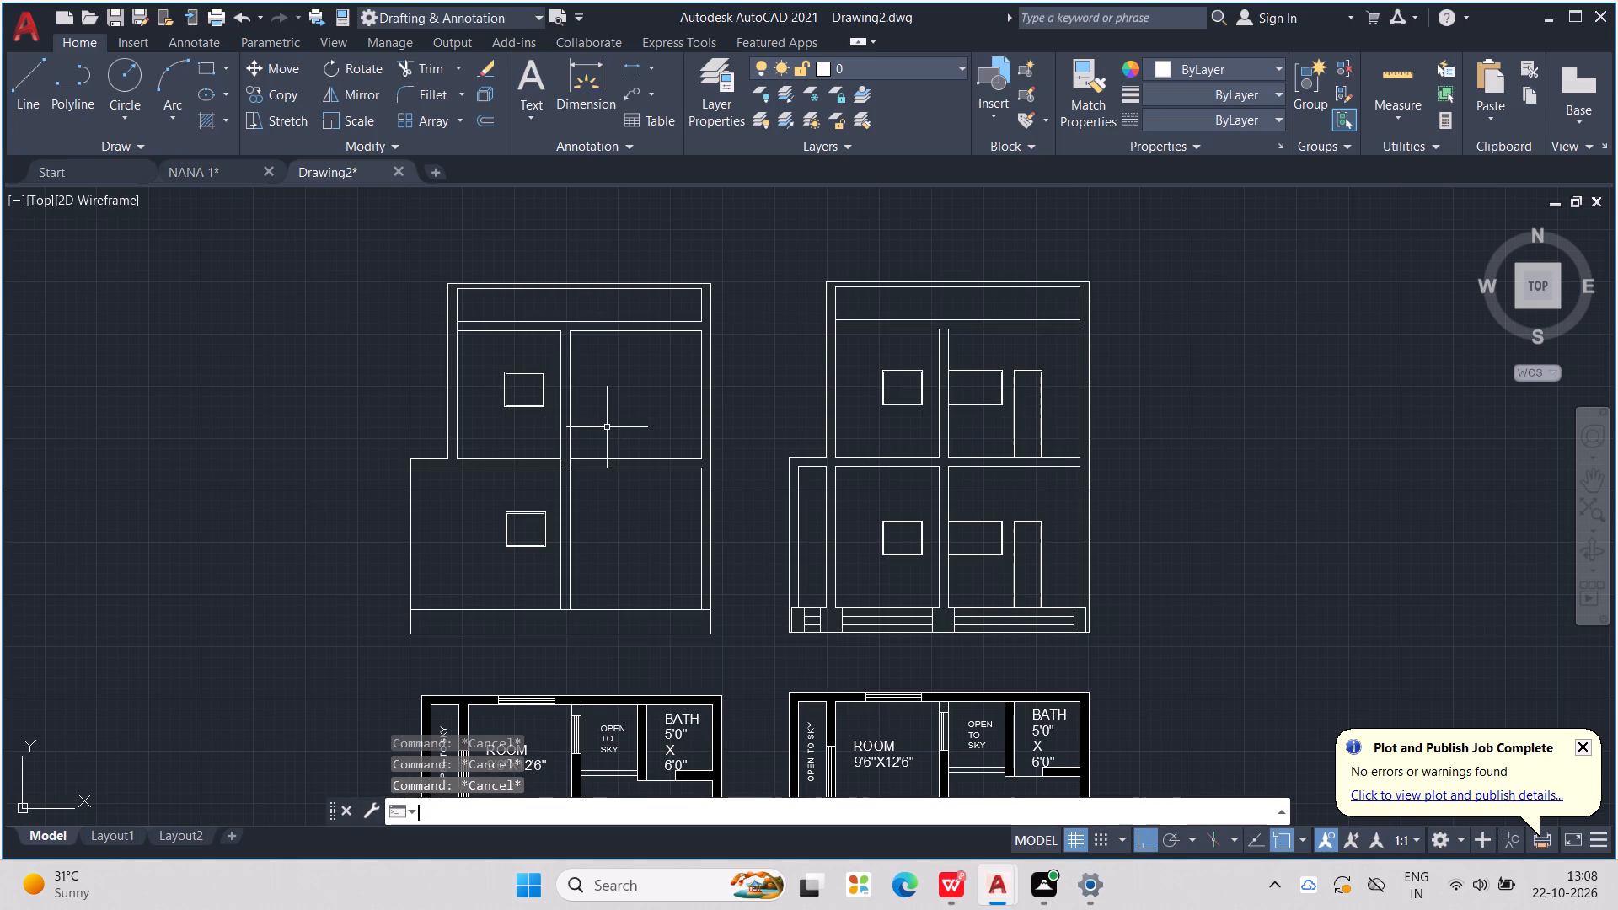
pyautogui.press('Return')
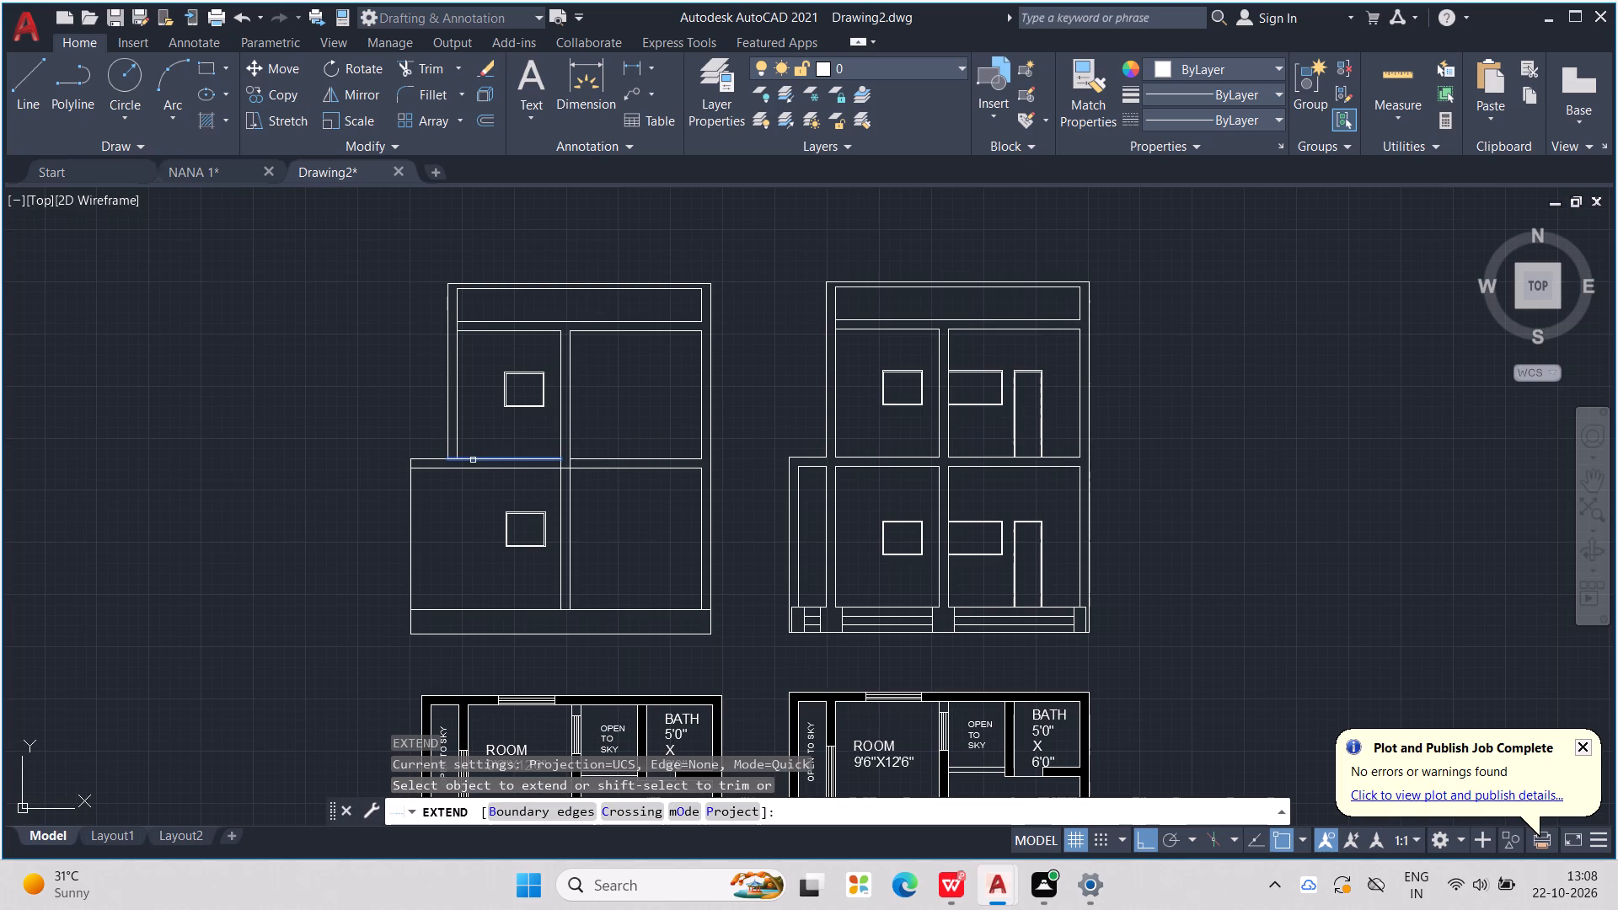
pyautogui.click(473, 460)
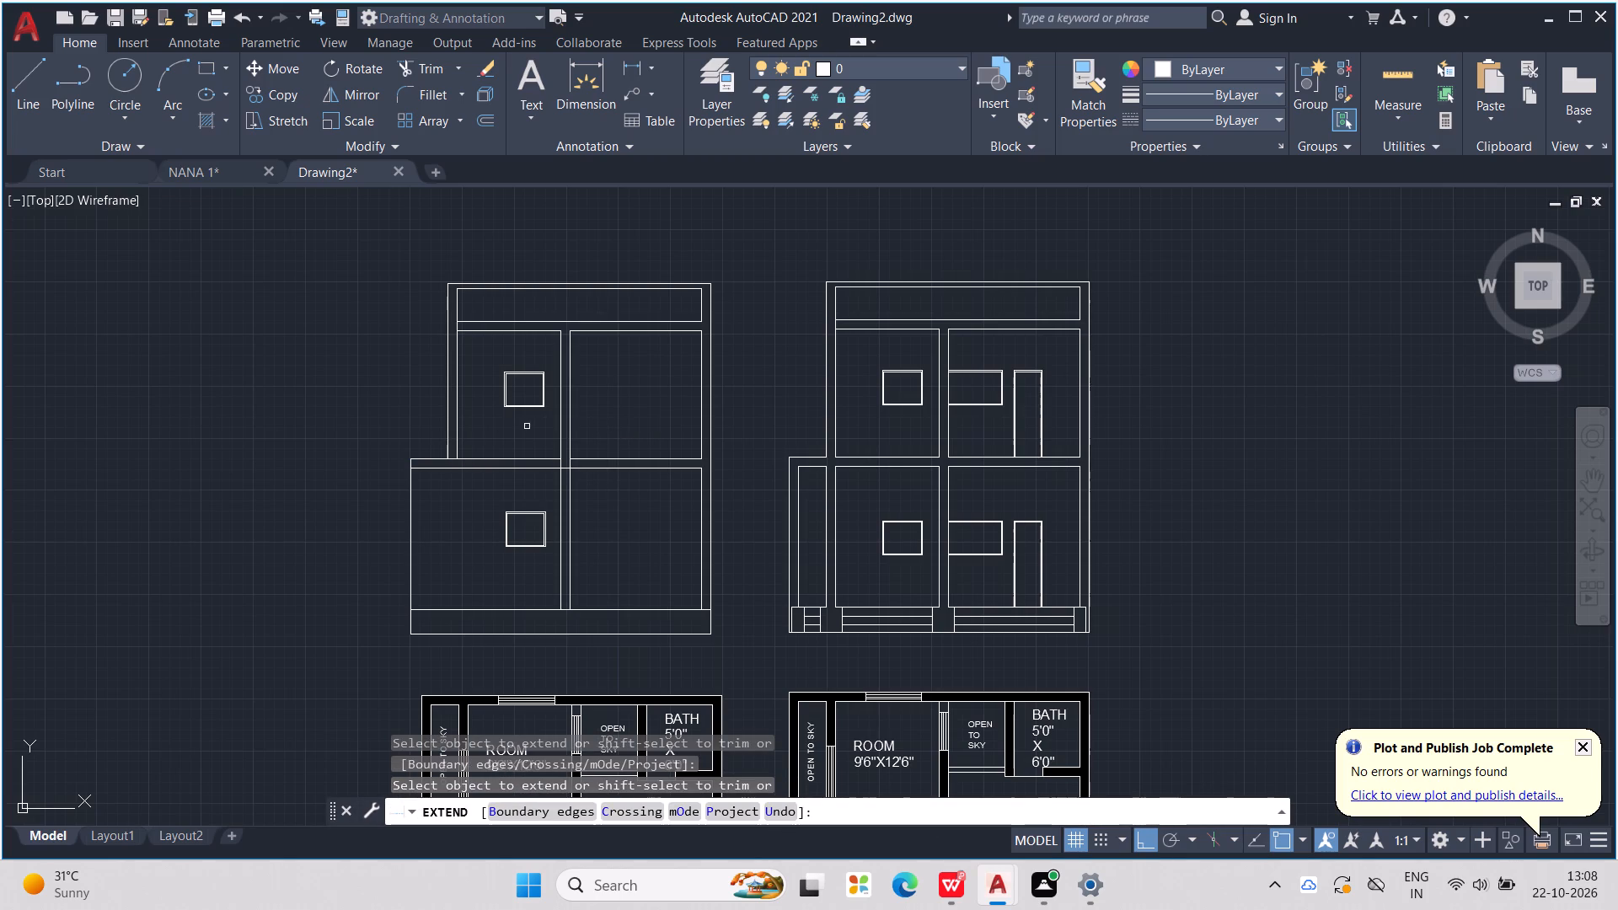
pyautogui.press('Escape')
pyautogui.press('Escape')
pyautogui.press('Escape')
pyautogui.press('Escape')
pyautogui.press('Escape')
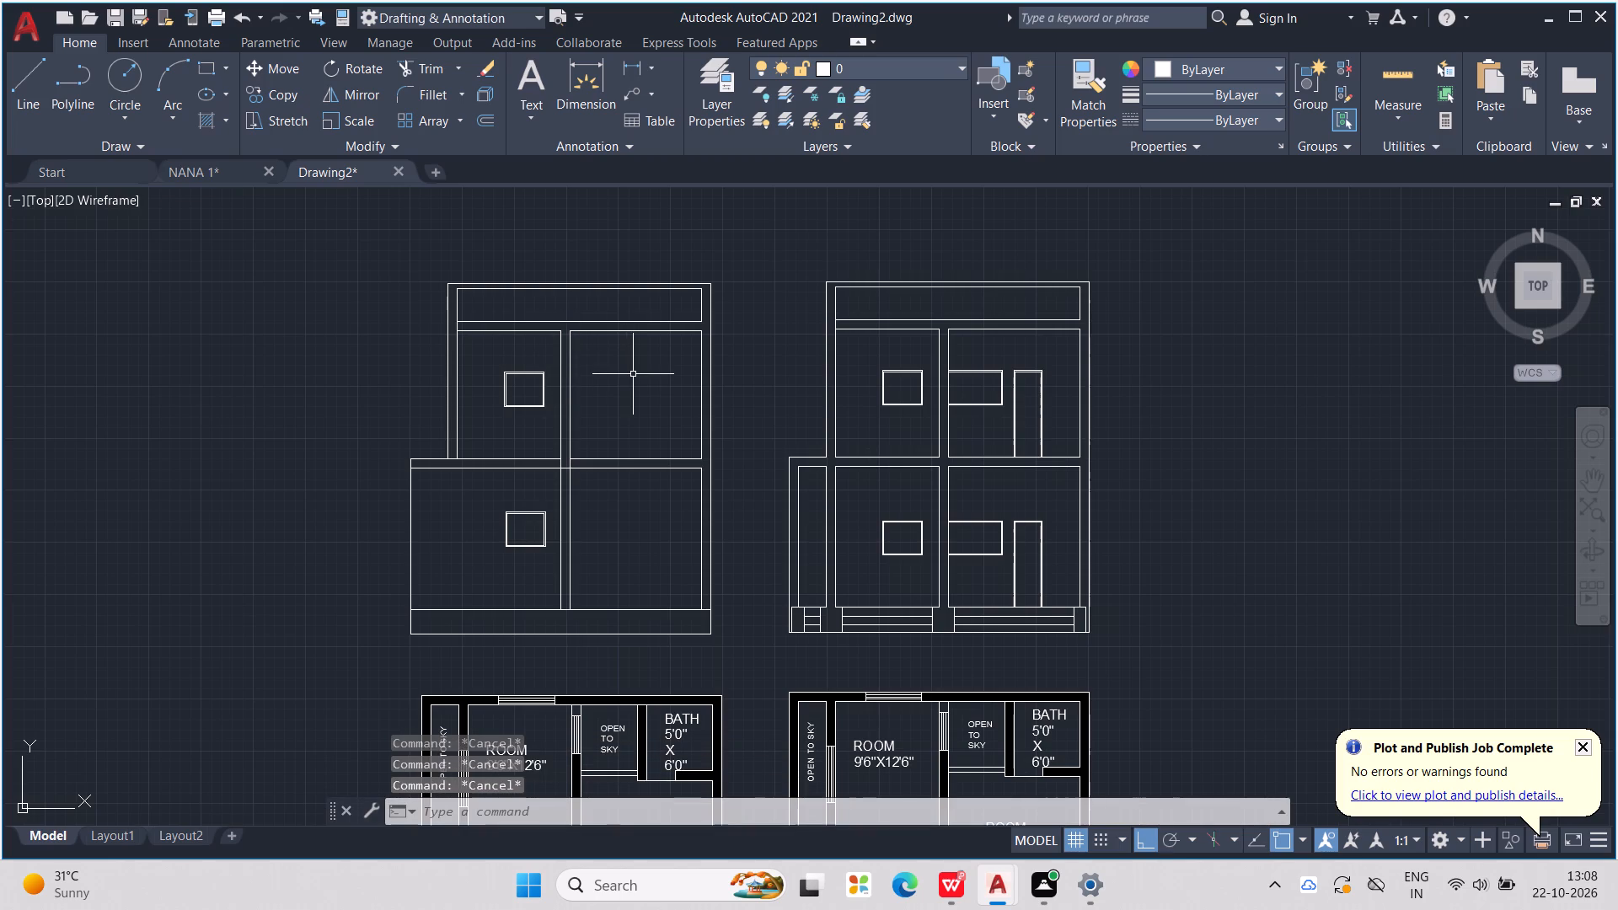
# Draw lines from the middle wall's east face up to the roof line, west across the wall's thickness, and down to its west face.
pyautogui.press('l')
pyautogui.press('Return')
pyautogui.scroll(-1, 591, 347)
pyautogui.moveTo(591, 348); pyautogui.dragTo(601, 413, button='middle')
pyautogui.scroll(1, 601, 418)
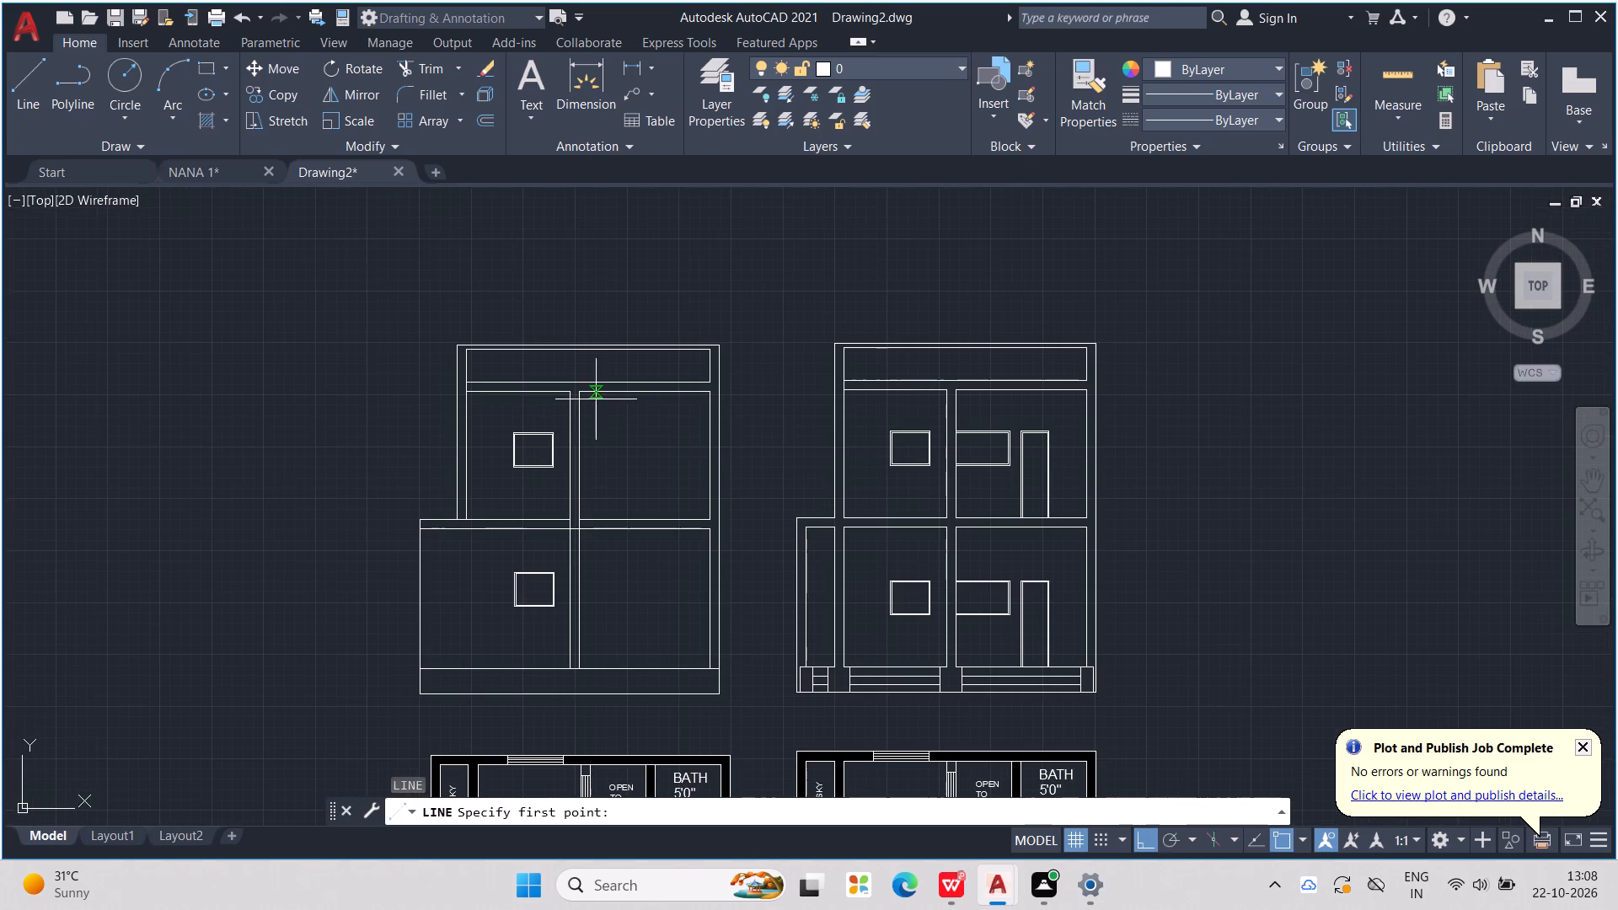
pyautogui.click(577, 393)
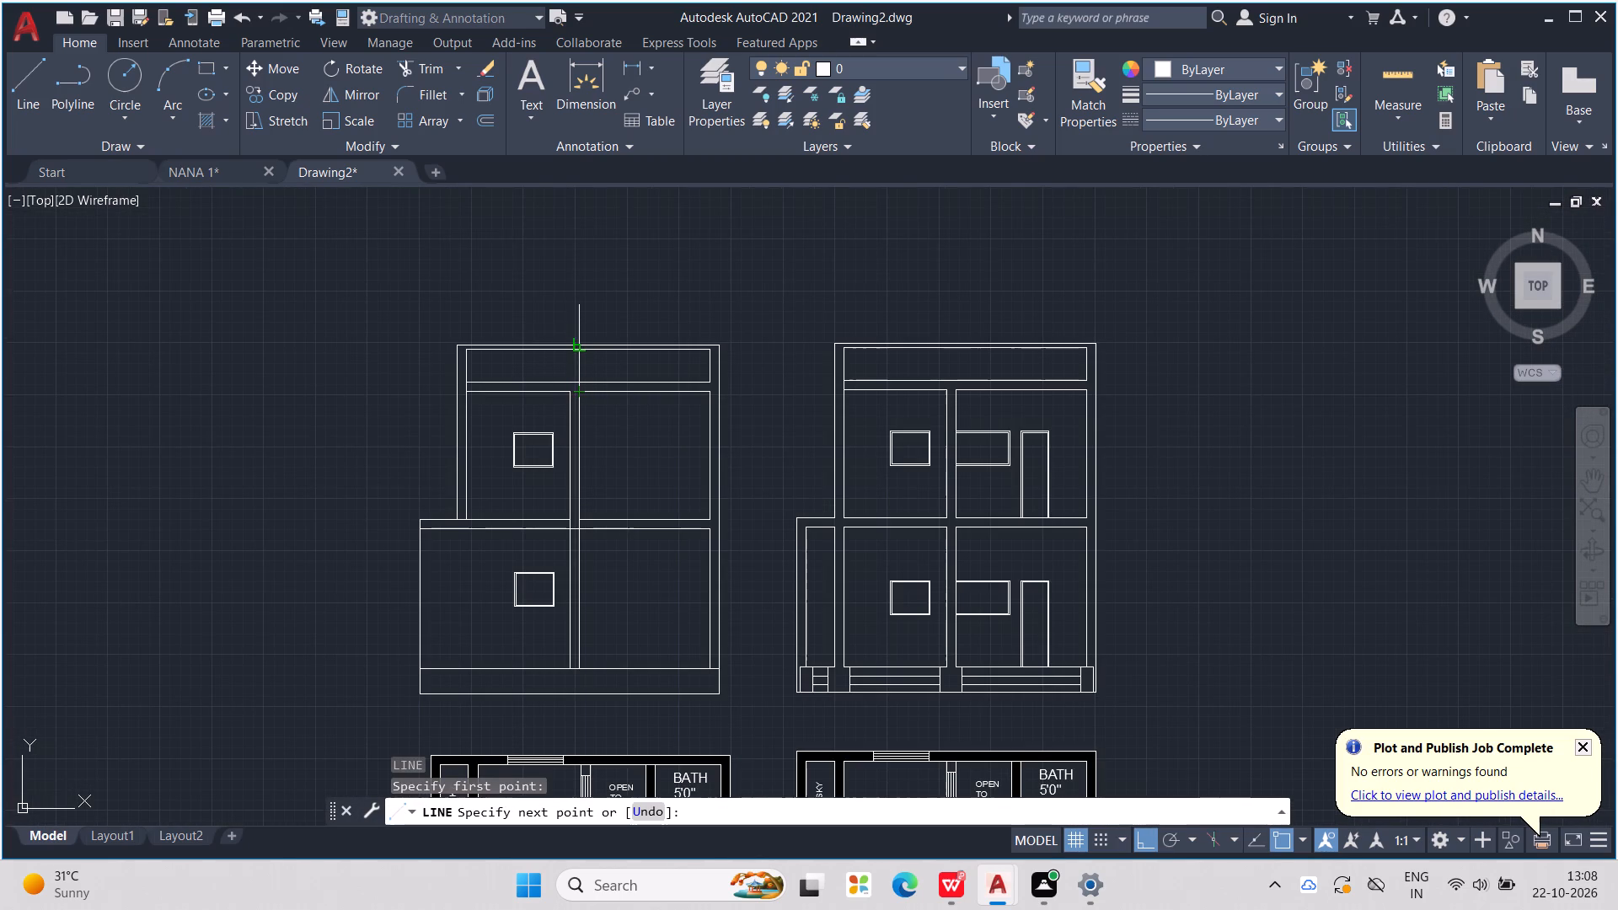
pyautogui.scroll(4, 573, 338)
pyautogui.click(583, 372)
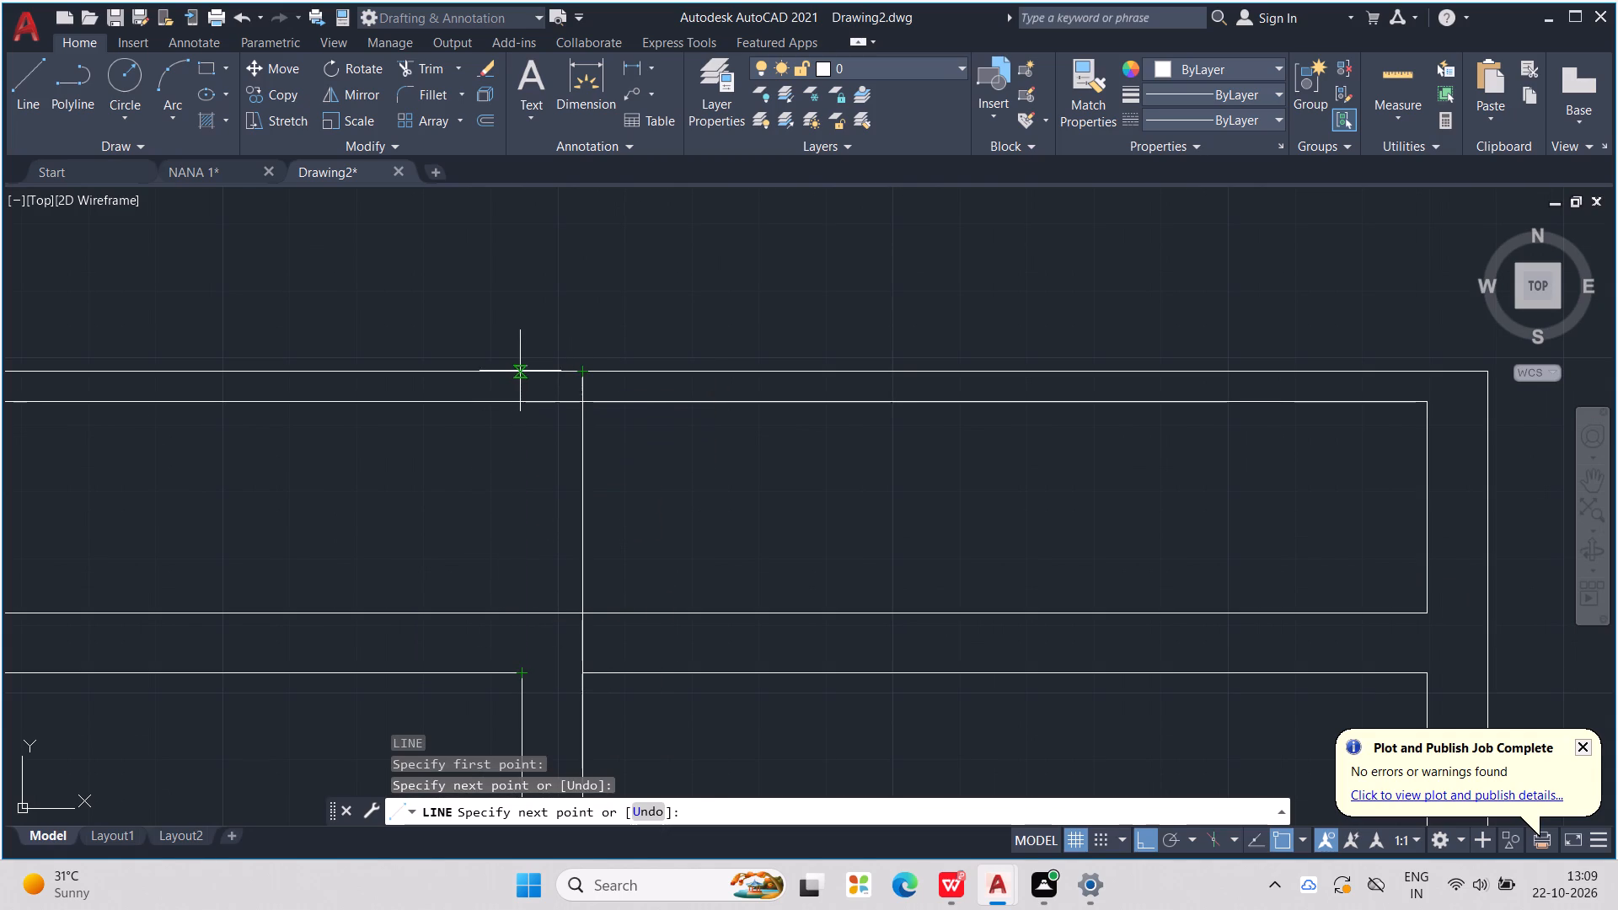
pyautogui.click(520, 371)
pyautogui.click(521, 675)
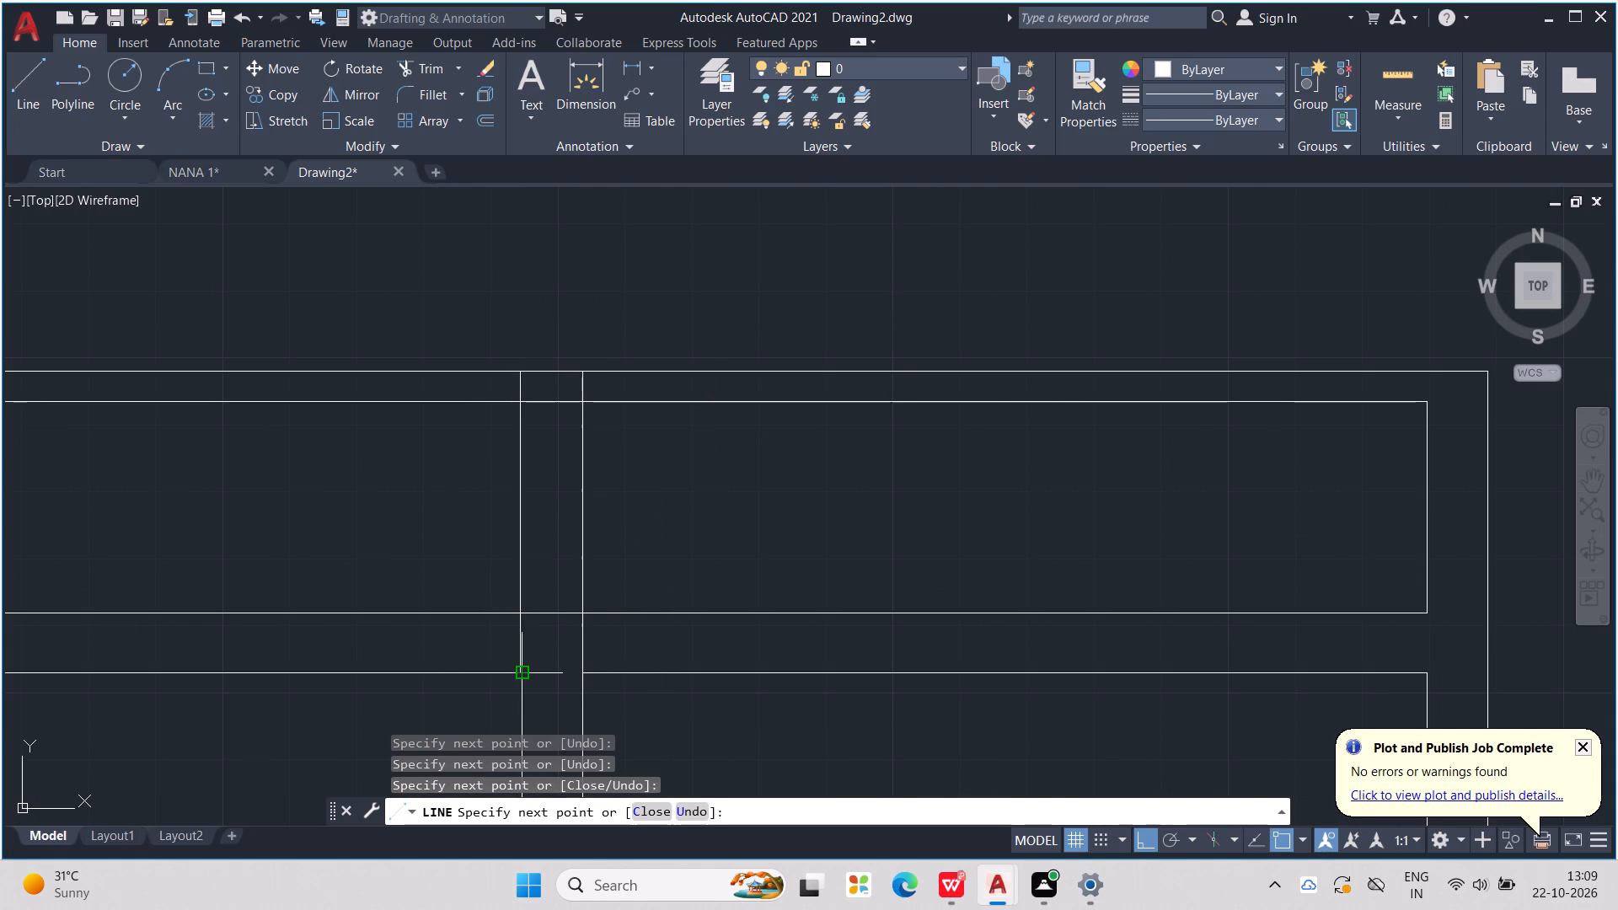
pyautogui.press('Escape')
pyautogui.press('Escape')
# Delete the new vertical line above the middle wall's west face.
pyautogui.moveTo(725, 656); pyautogui.dragTo(742, 549, button='middle')
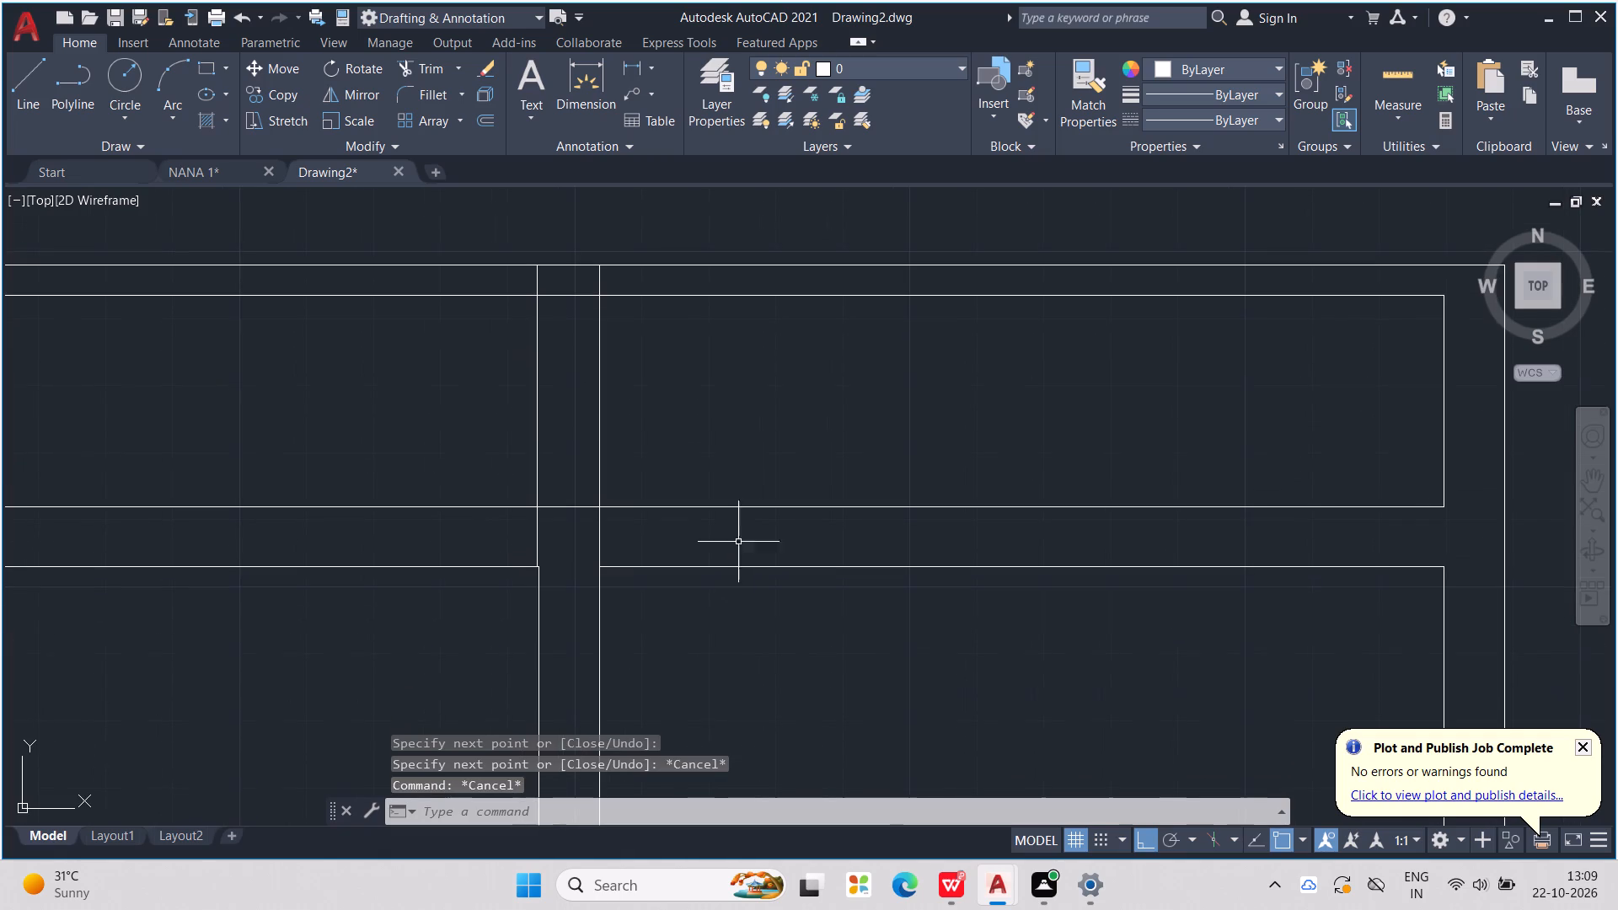
pyautogui.click(547, 427)
pyautogui.moveTo(530, 425); pyautogui.dragTo(516, 429)
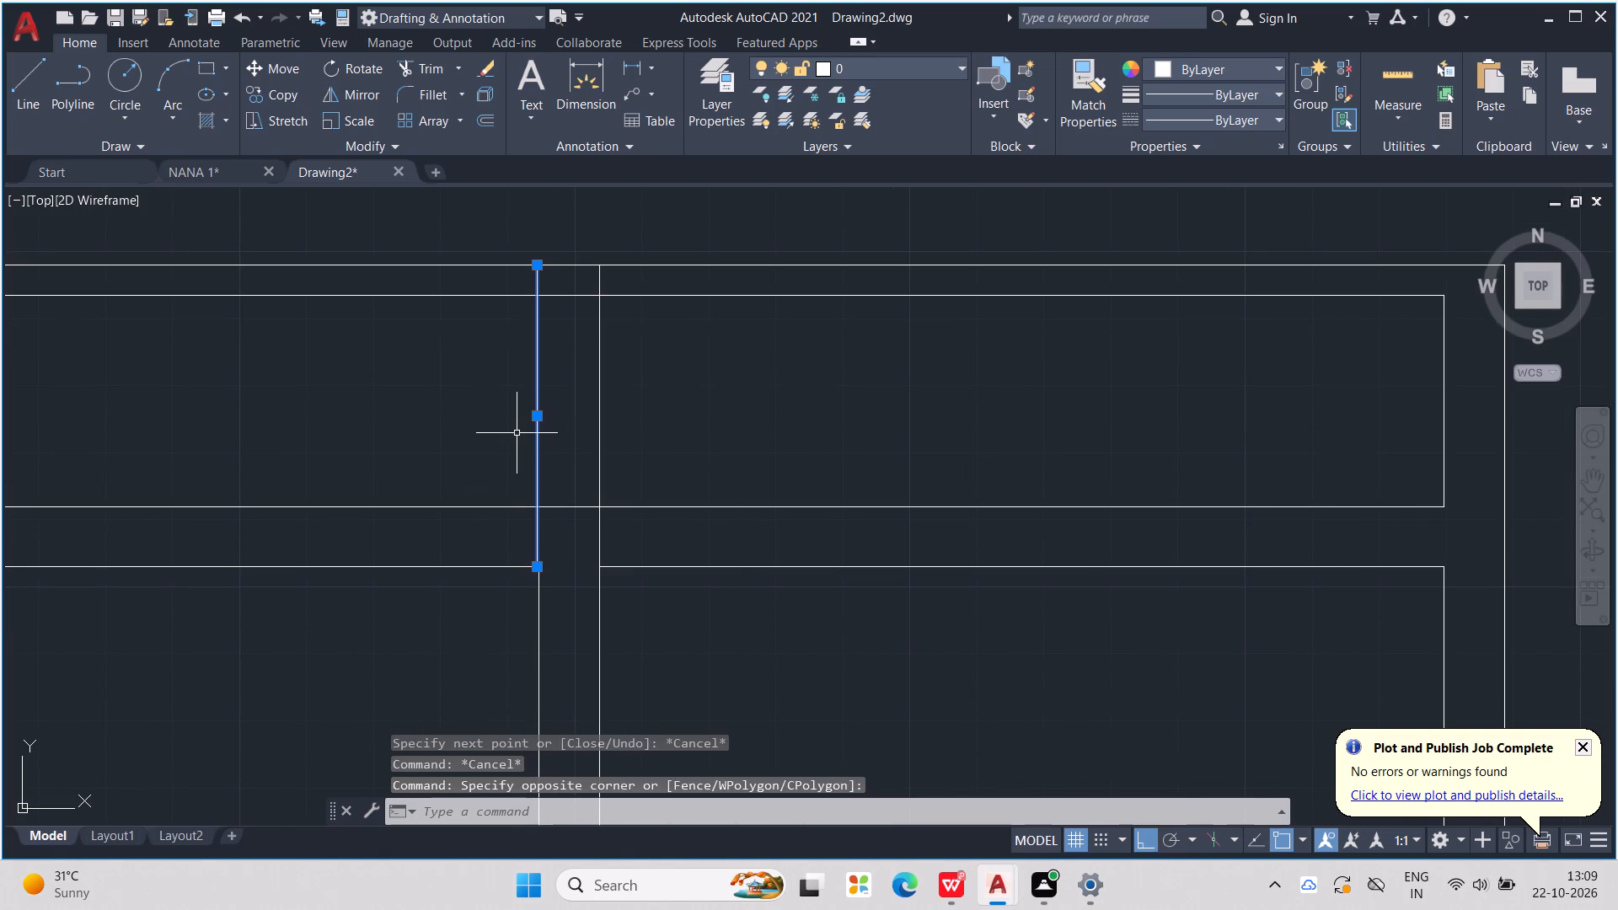
pyautogui.press('Delete')
# Draw a vertical line from the top-floor ceiling at the middle wall's west face up to the copy's roof line.
pyautogui.press('l')
pyautogui.press('Return')
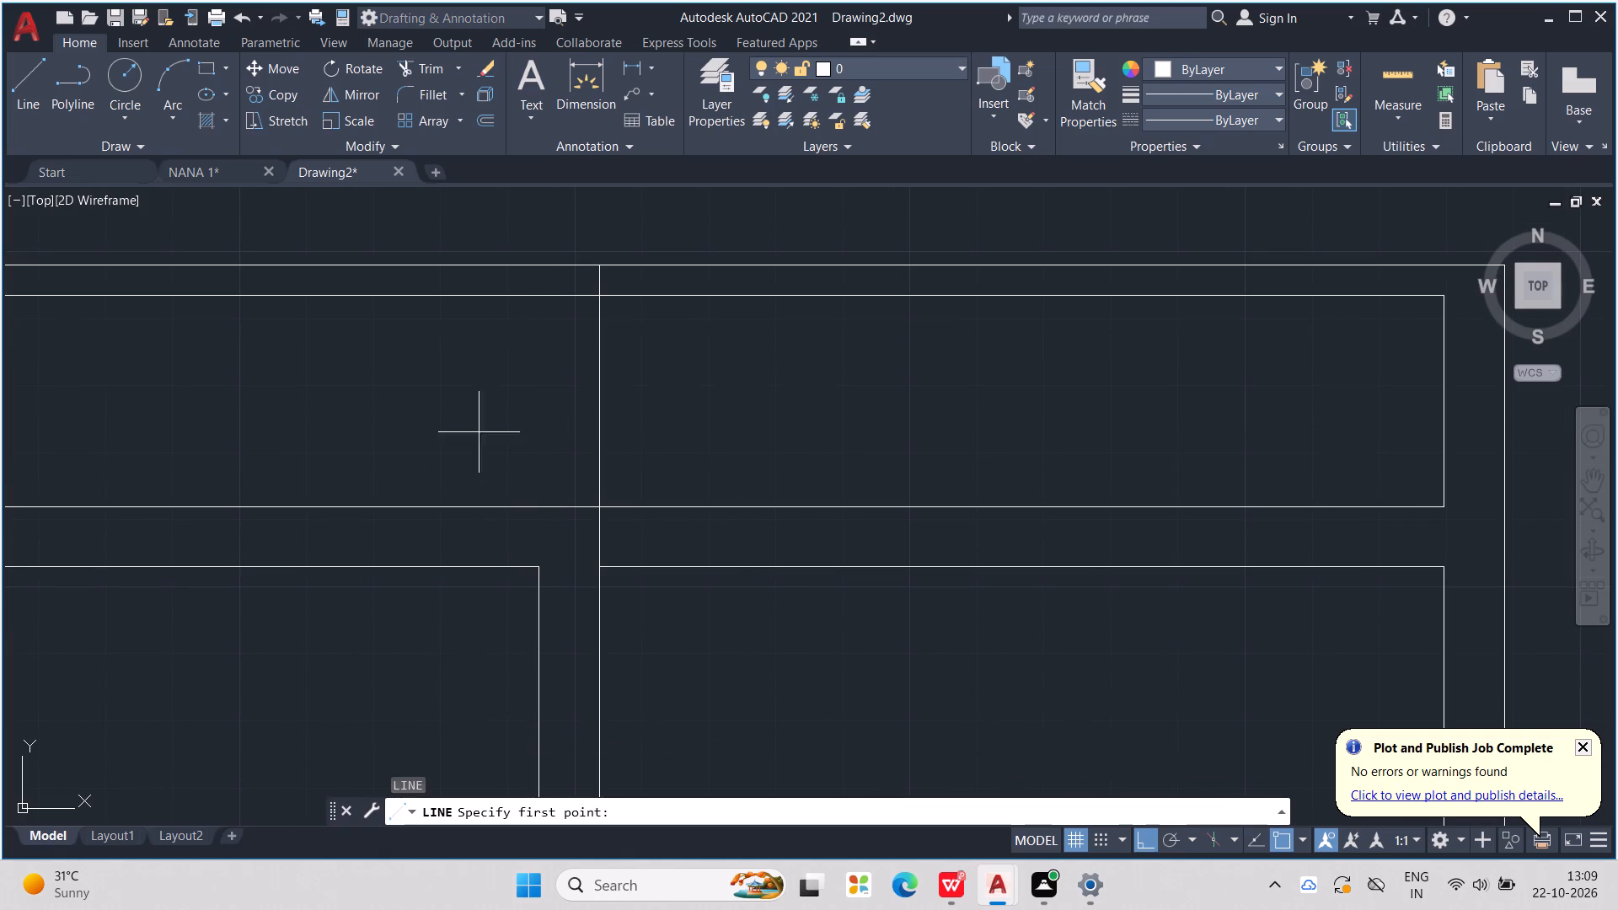
pyautogui.click(545, 571)
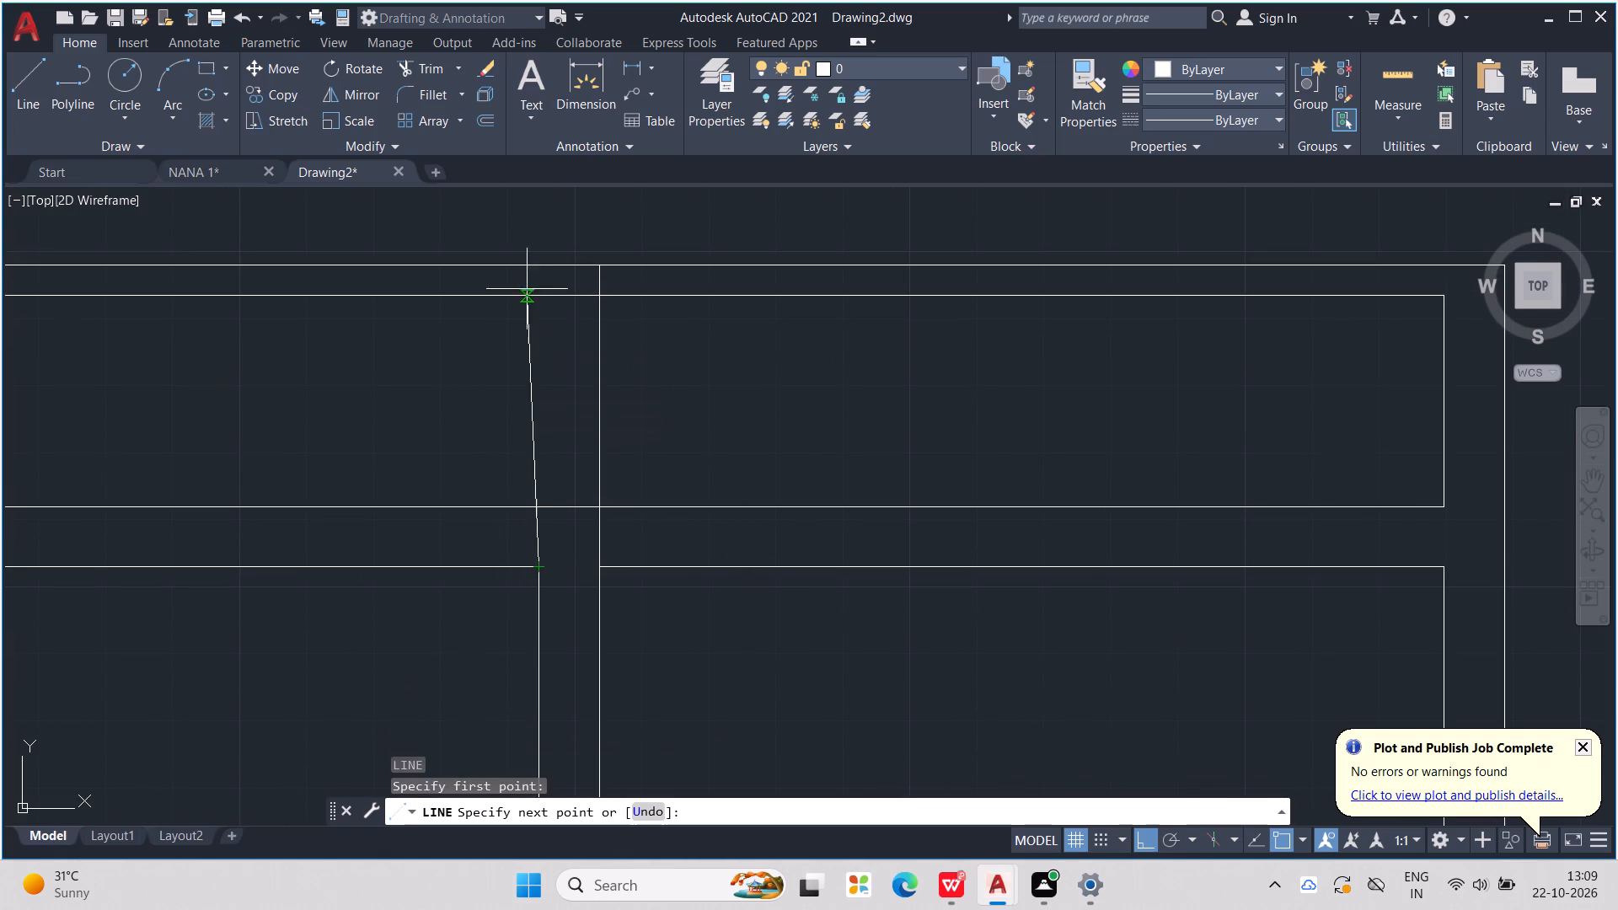
pyautogui.click(536, 267)
pyautogui.scroll(-2, 536, 267)
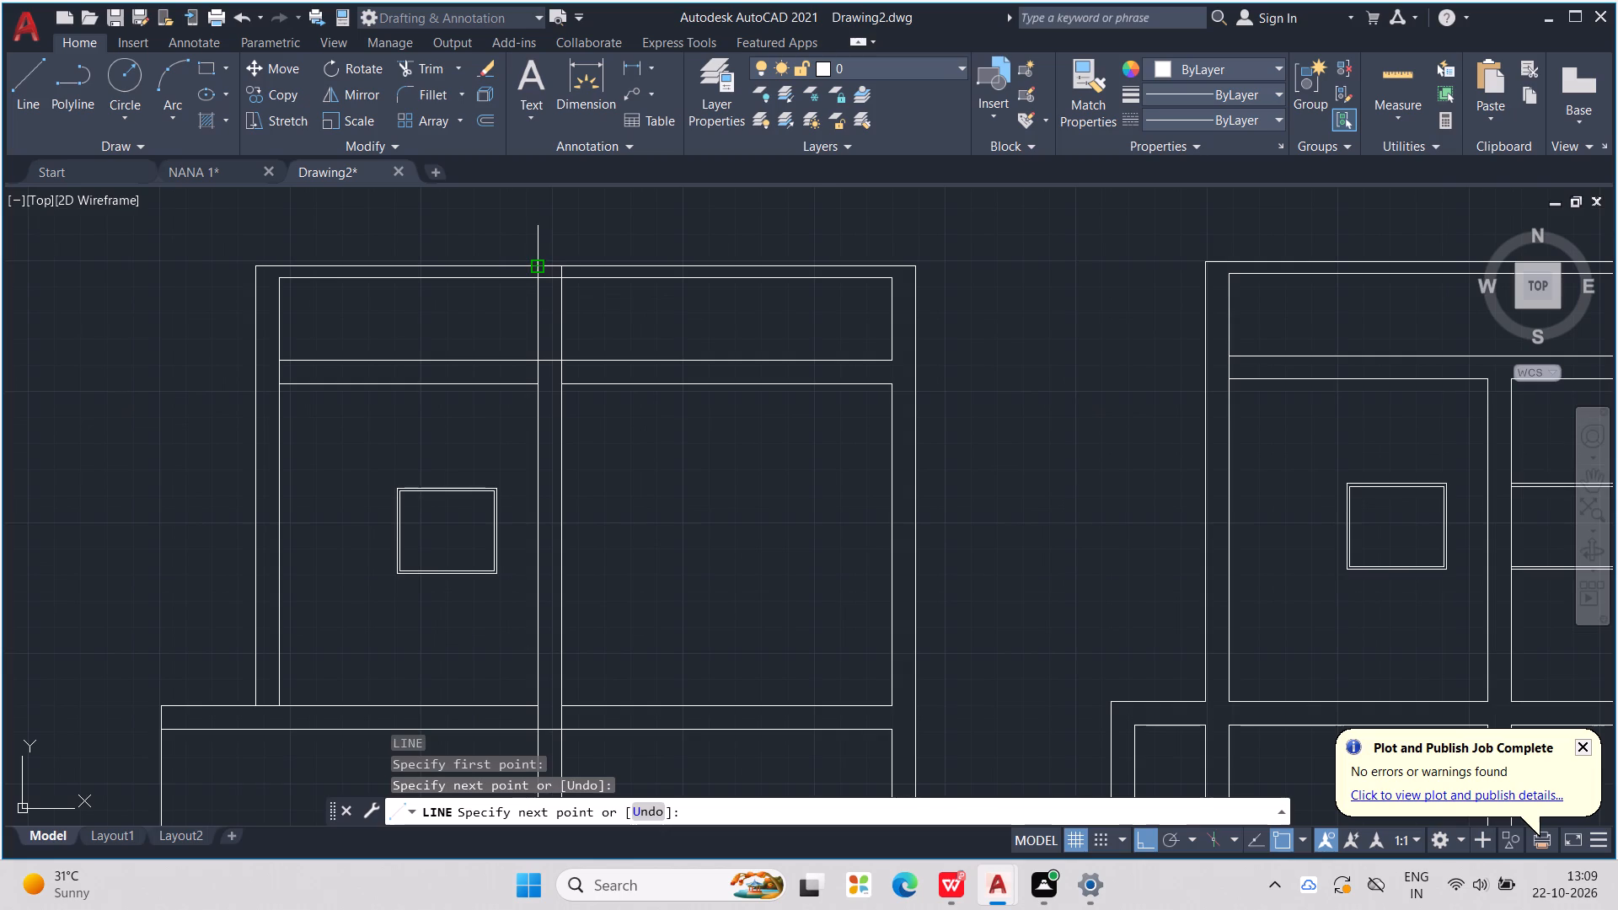
pyautogui.scroll(2, 494, 325)
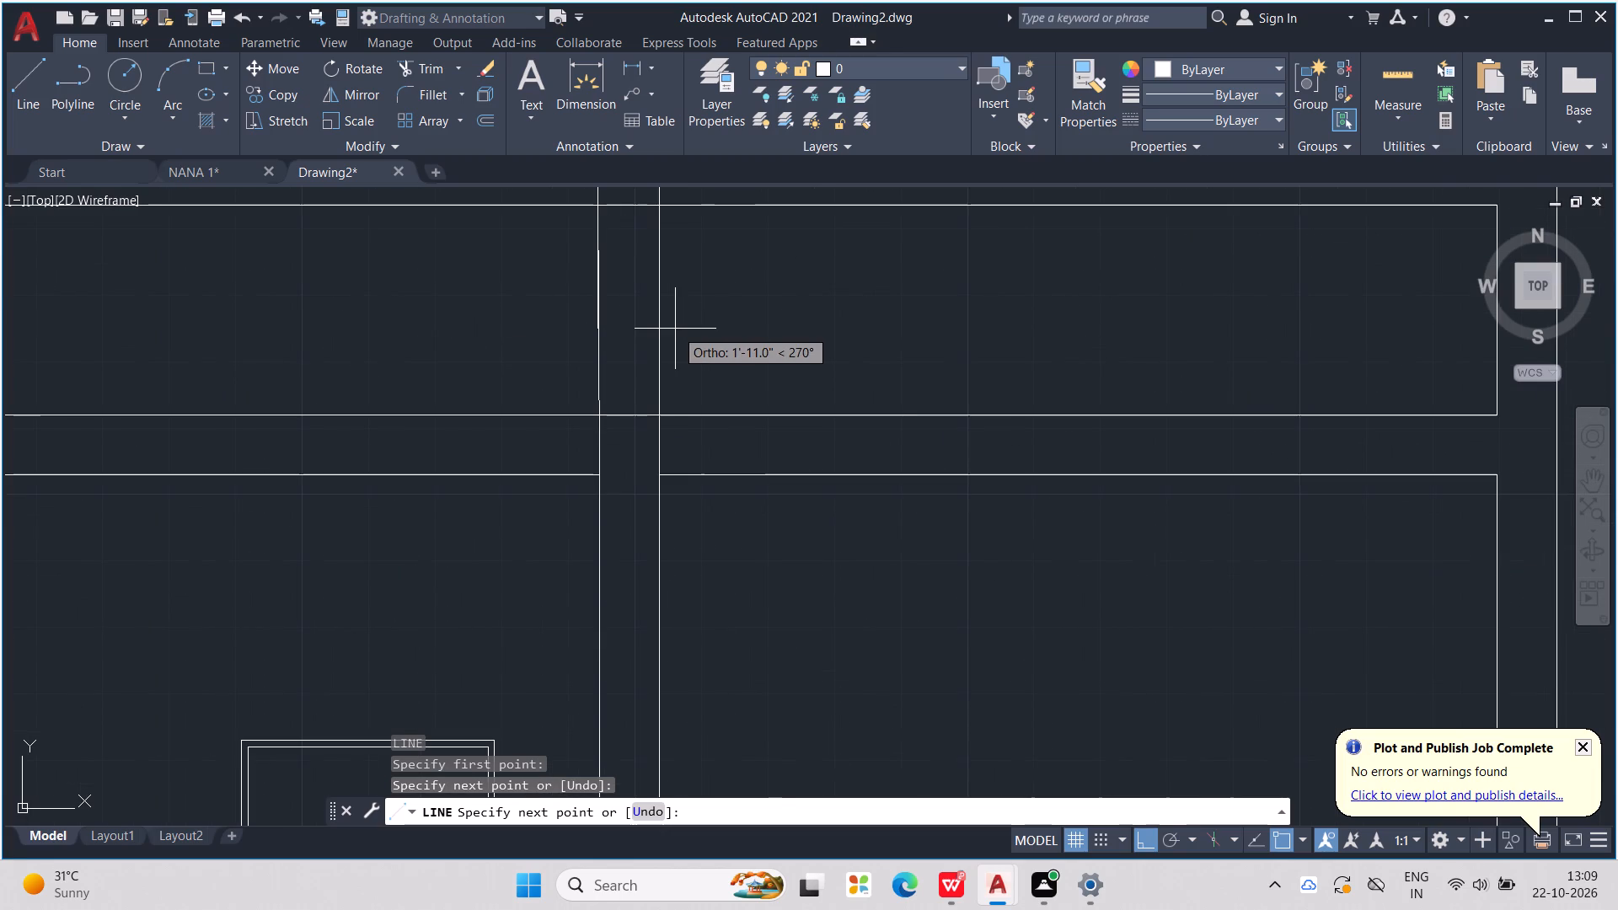
pyautogui.hotkey('ctrl', 'z')
pyautogui.click(542, 264)
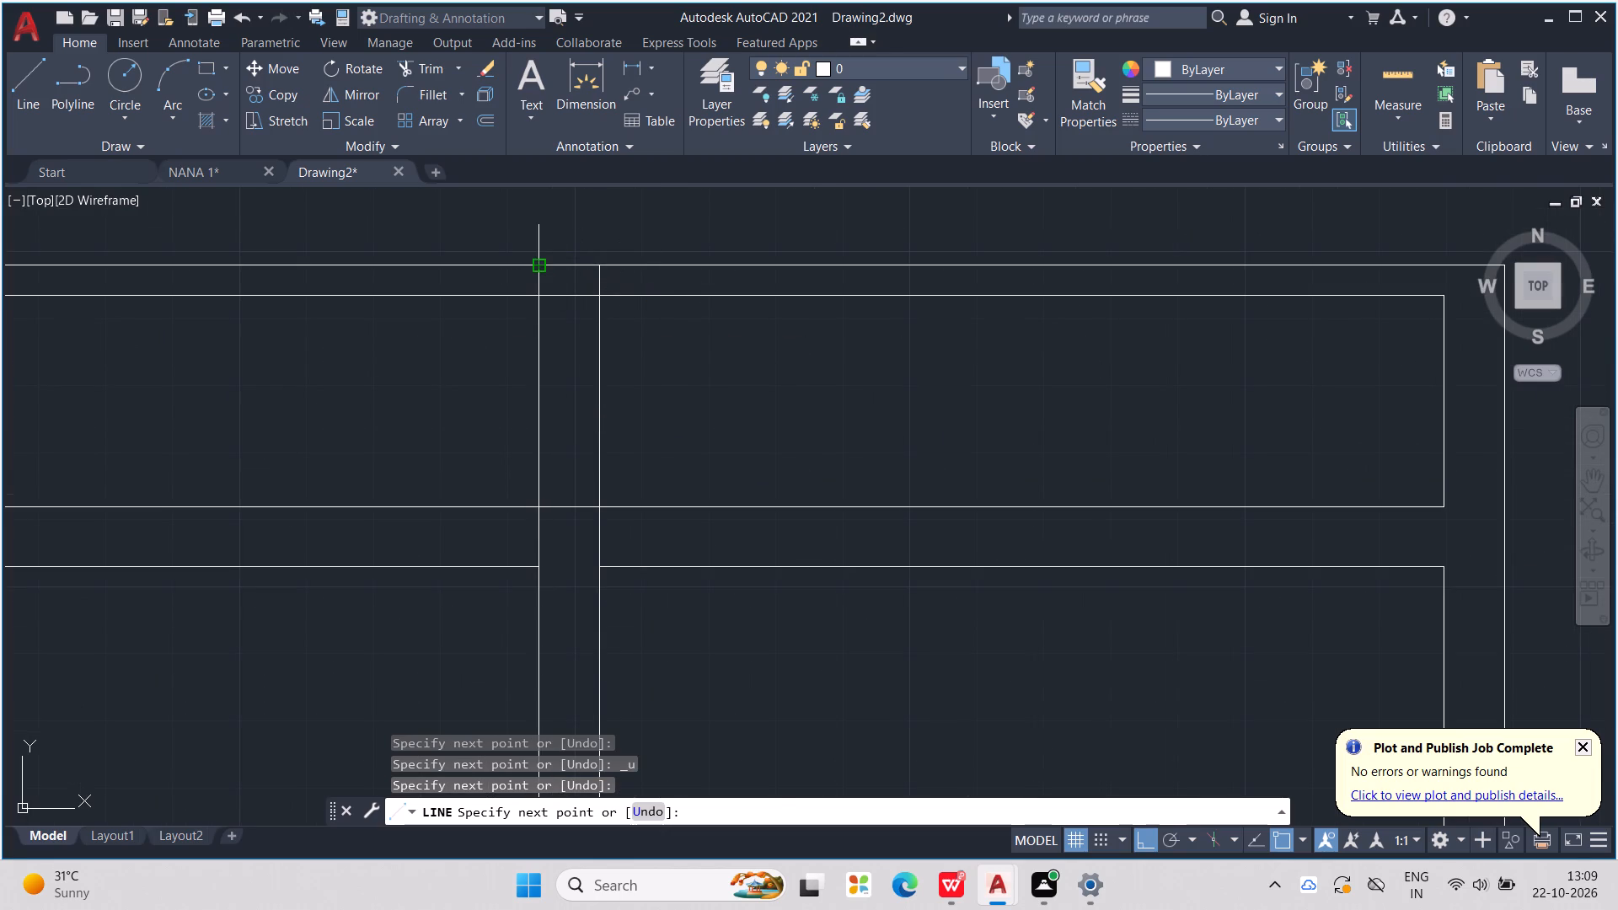
pyautogui.scroll(-2, 543, 262)
pyautogui.press('Escape')
pyautogui.press('Escape')
# Trim away both lines of the copy's upper slab between the middle wall and the east wall.
pyautogui.moveTo(701, 312); pyautogui.dragTo(703, 312, button='middle')
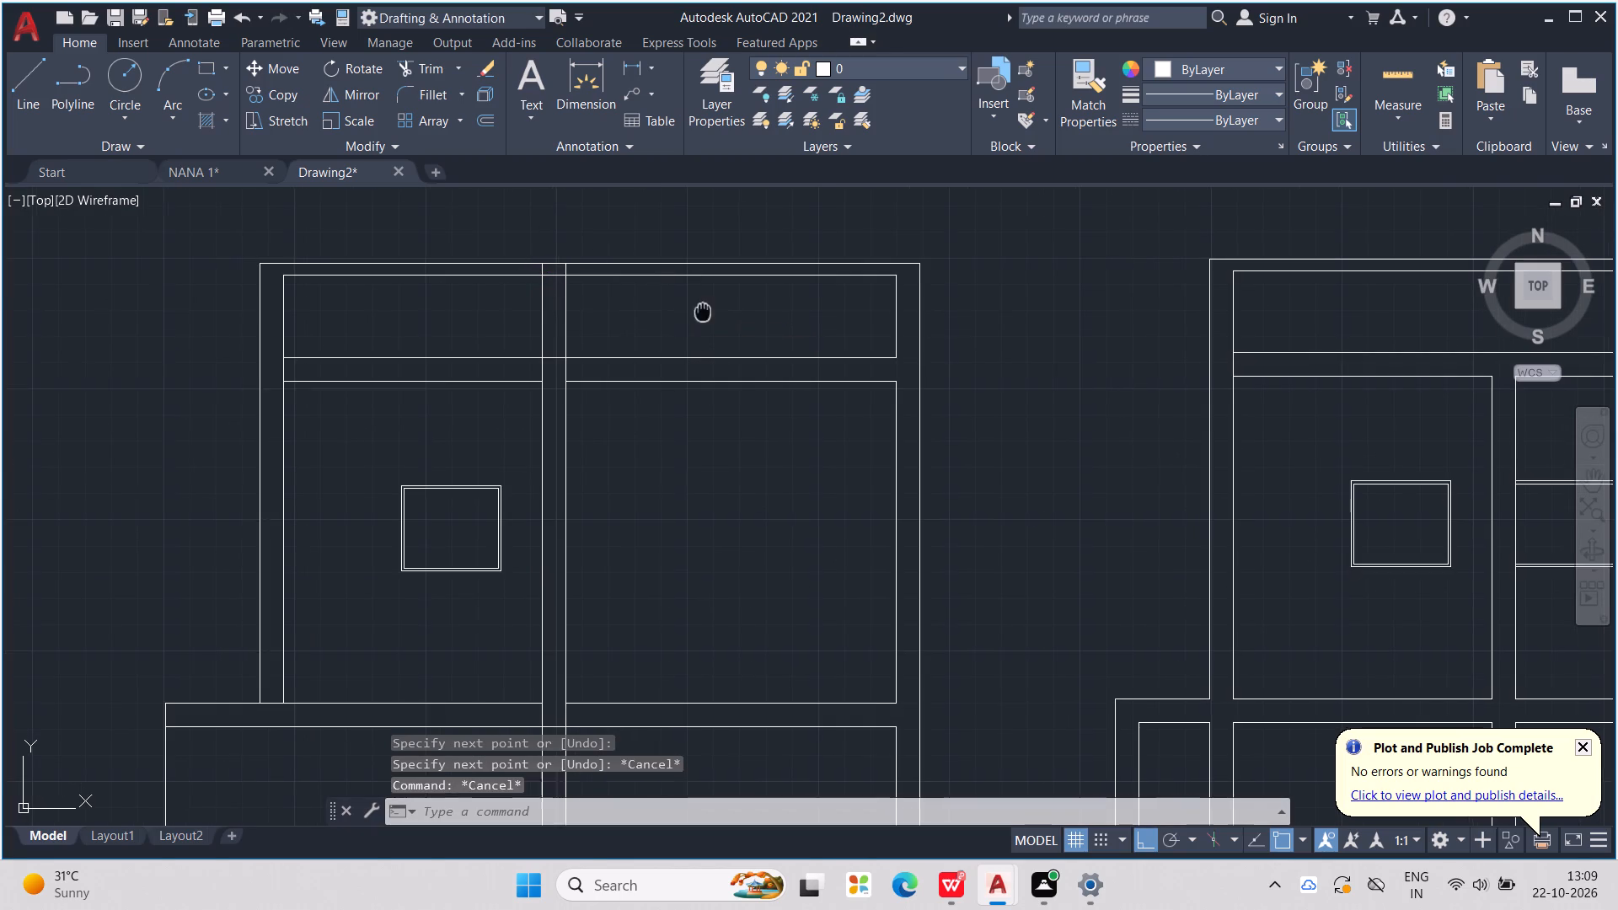
pyautogui.moveTo(703, 312); pyautogui.dragTo(855, 392, button='middle')
pyautogui.press('Escape')
pyautogui.press('Escape')
pyautogui.moveTo(860, 399); pyautogui.dragTo(855, 371, button='middle')
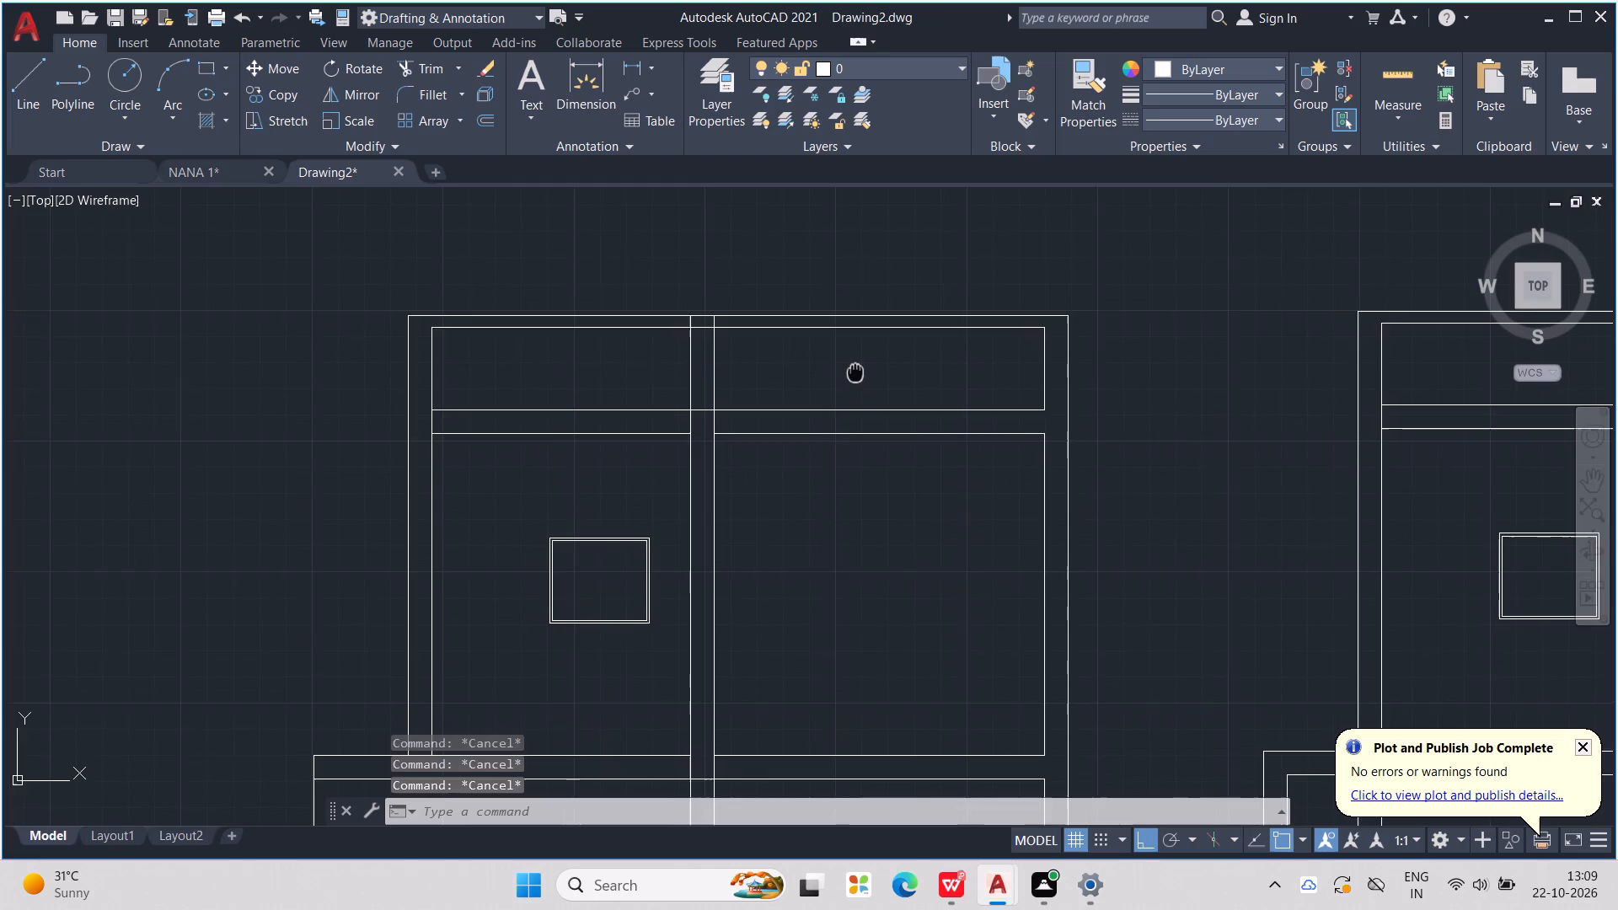
pyautogui.moveTo(855, 371); pyautogui.dragTo(821, 359, button='middle')
pyautogui.scroll(-2, 819, 356)
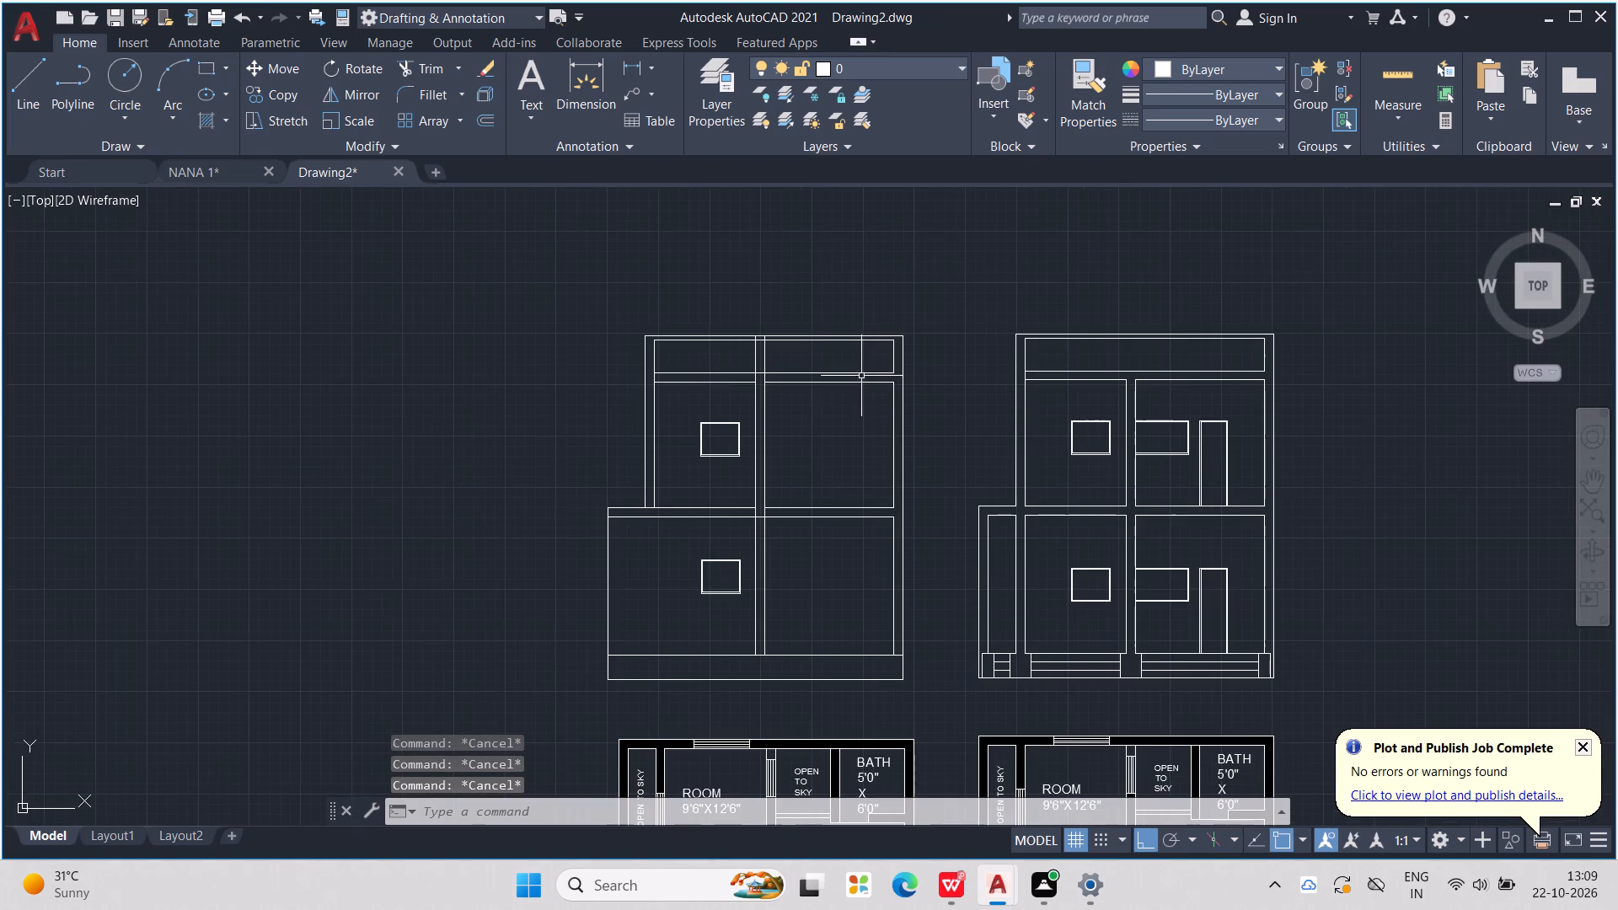
pyautogui.press('Escape')
pyautogui.press('Escape')
pyautogui.press('Escape')
pyautogui.write('TR')
pyautogui.press('Return')
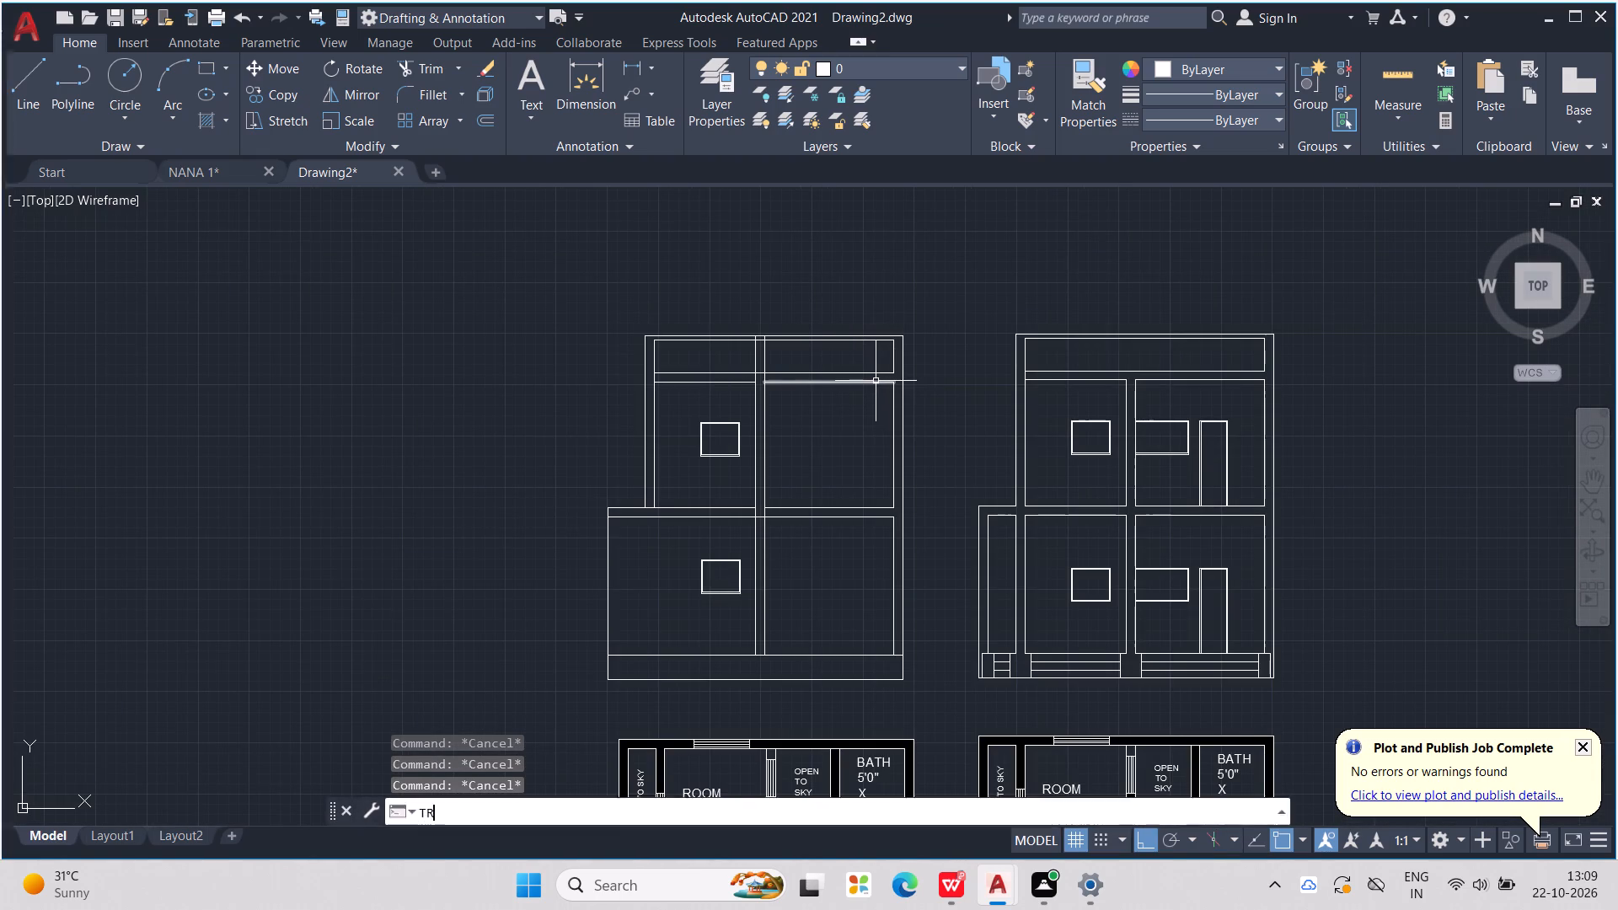
pyautogui.scroll(2, 872, 381)
pyautogui.moveTo(822, 320); pyautogui.dragTo(811, 416)
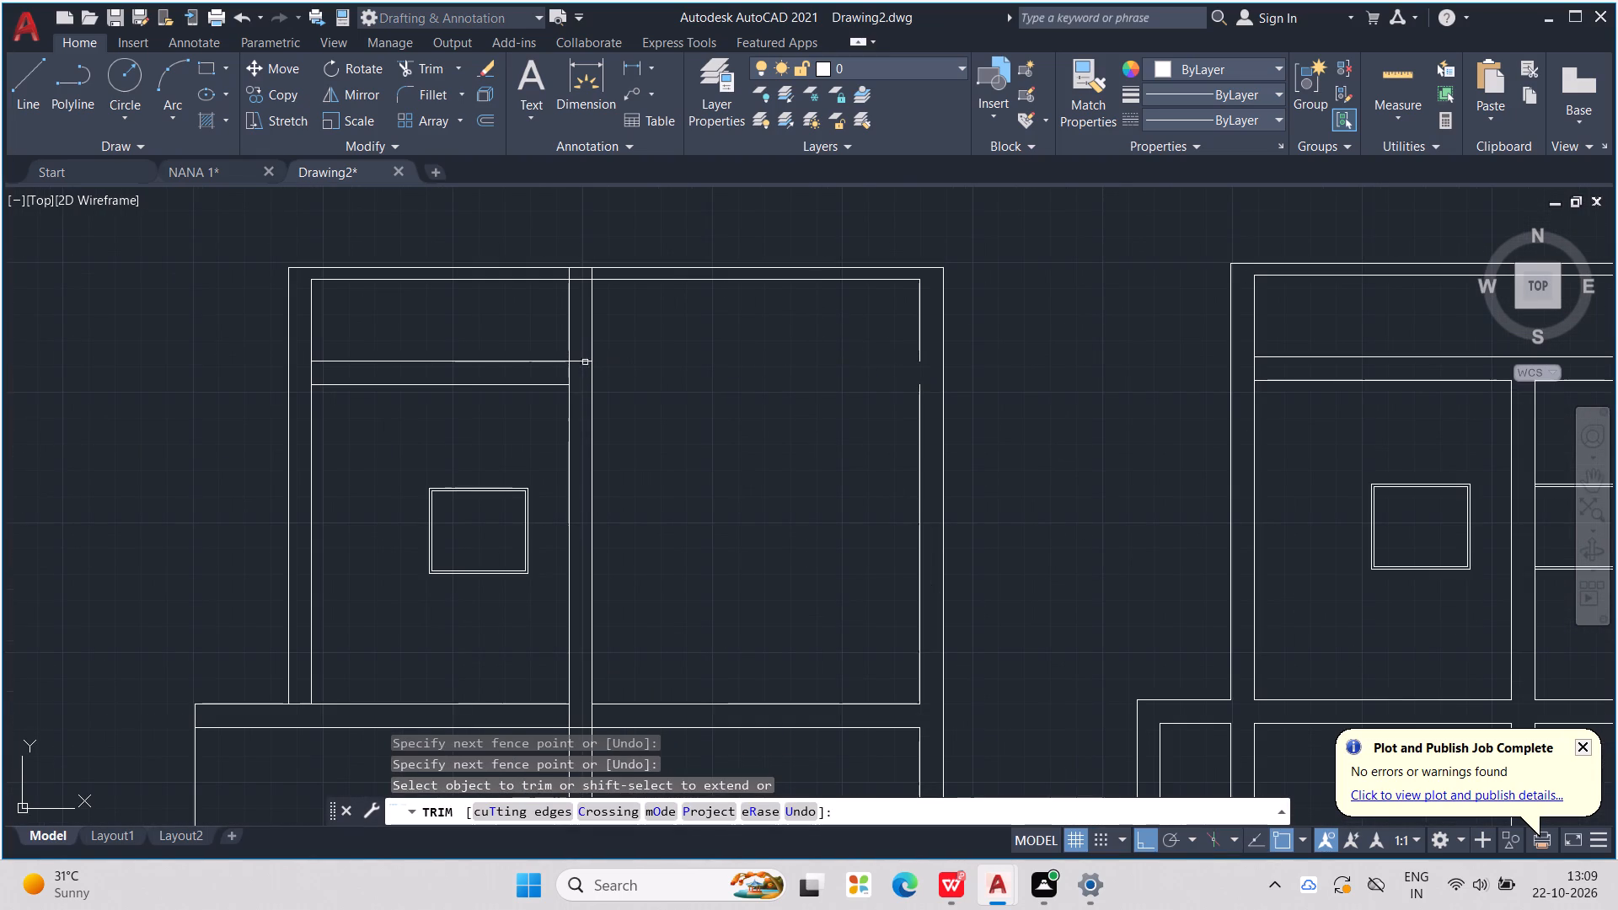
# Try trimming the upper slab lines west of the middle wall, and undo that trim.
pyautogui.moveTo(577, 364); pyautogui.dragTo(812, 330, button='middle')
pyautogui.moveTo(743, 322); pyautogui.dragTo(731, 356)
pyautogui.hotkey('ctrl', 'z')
# Trim away both lines of the copy's middle wall below the first-floor line, through the slab and the ground floor.
pyautogui.moveTo(730, 351); pyautogui.dragTo(876, 284, button='middle')
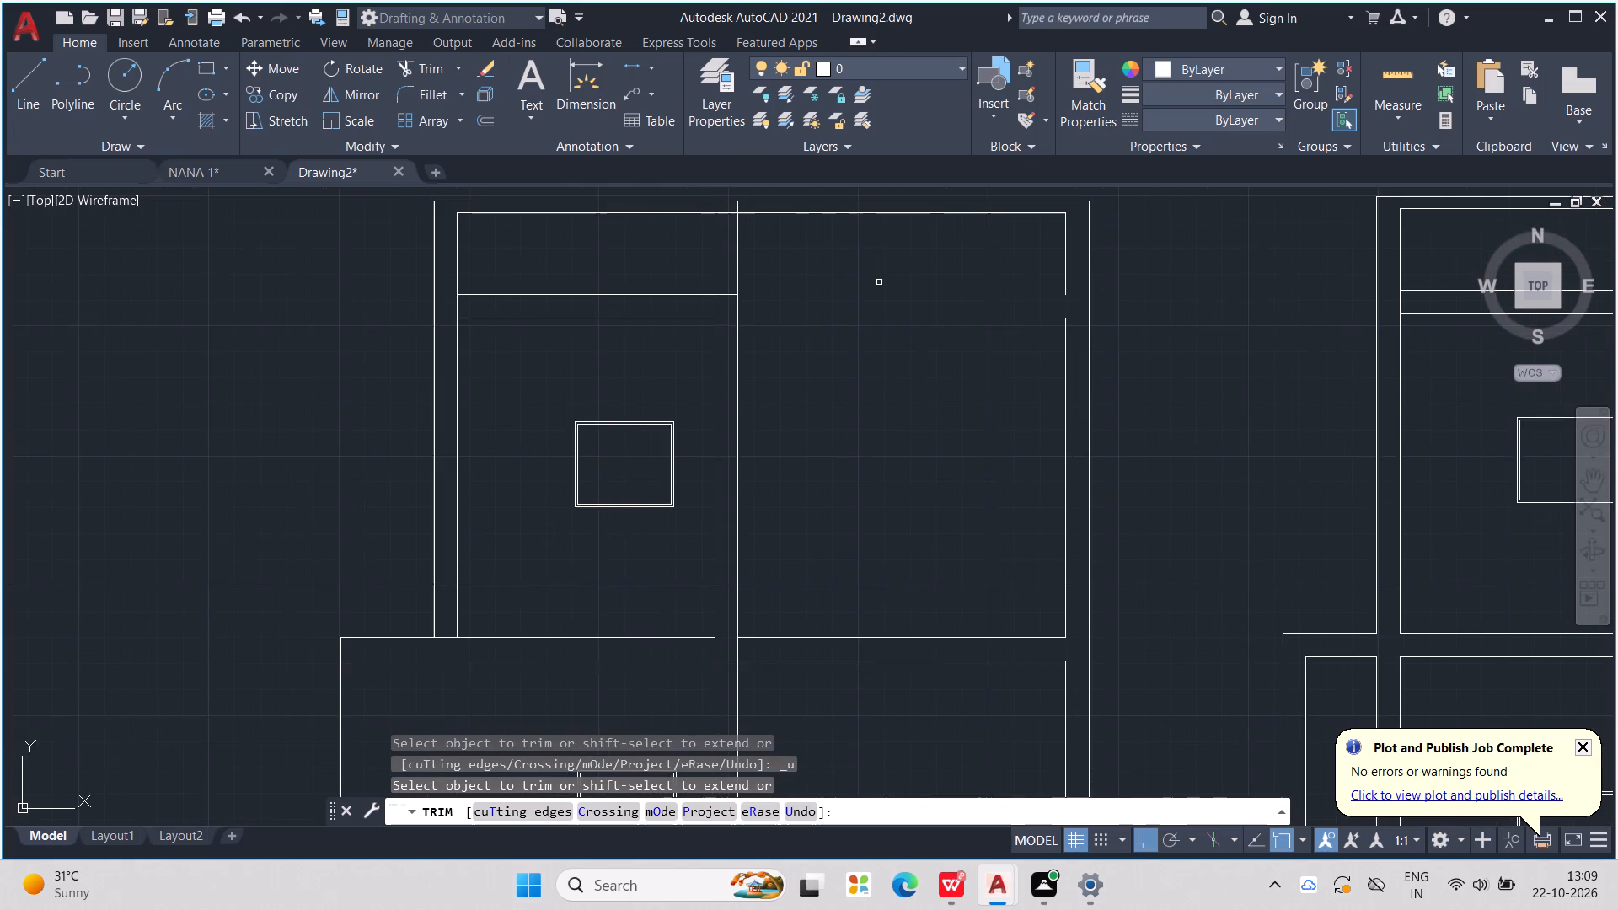
pyautogui.scroll(-2, 880, 282)
pyautogui.moveTo(886, 418); pyautogui.dragTo(872, 343, button='middle')
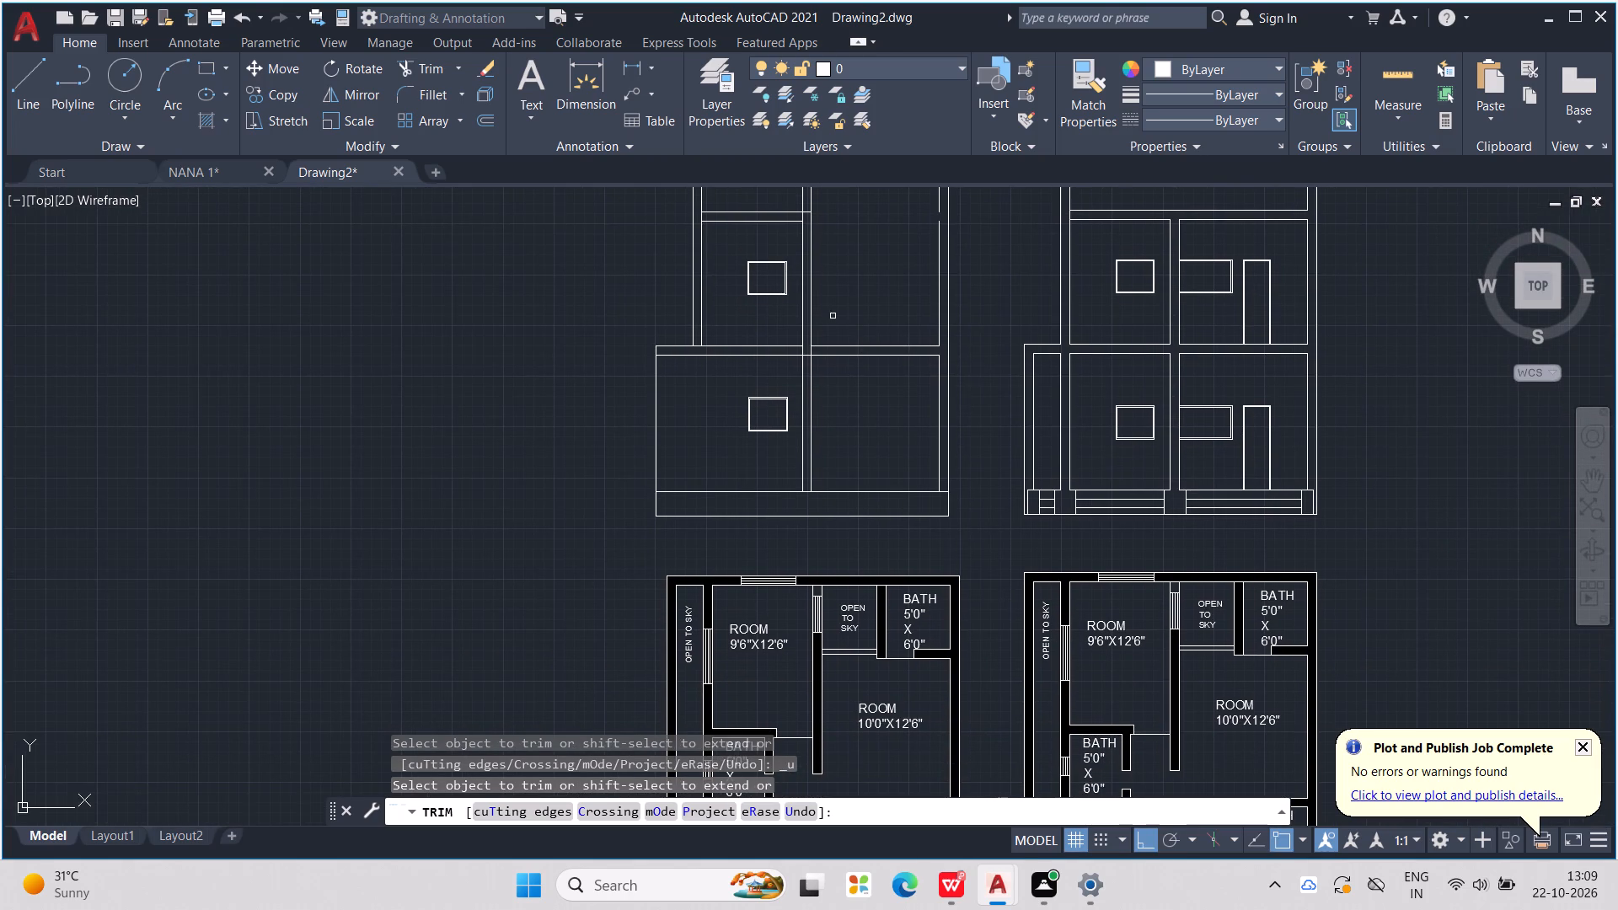
pyautogui.scroll(-2, 832, 316)
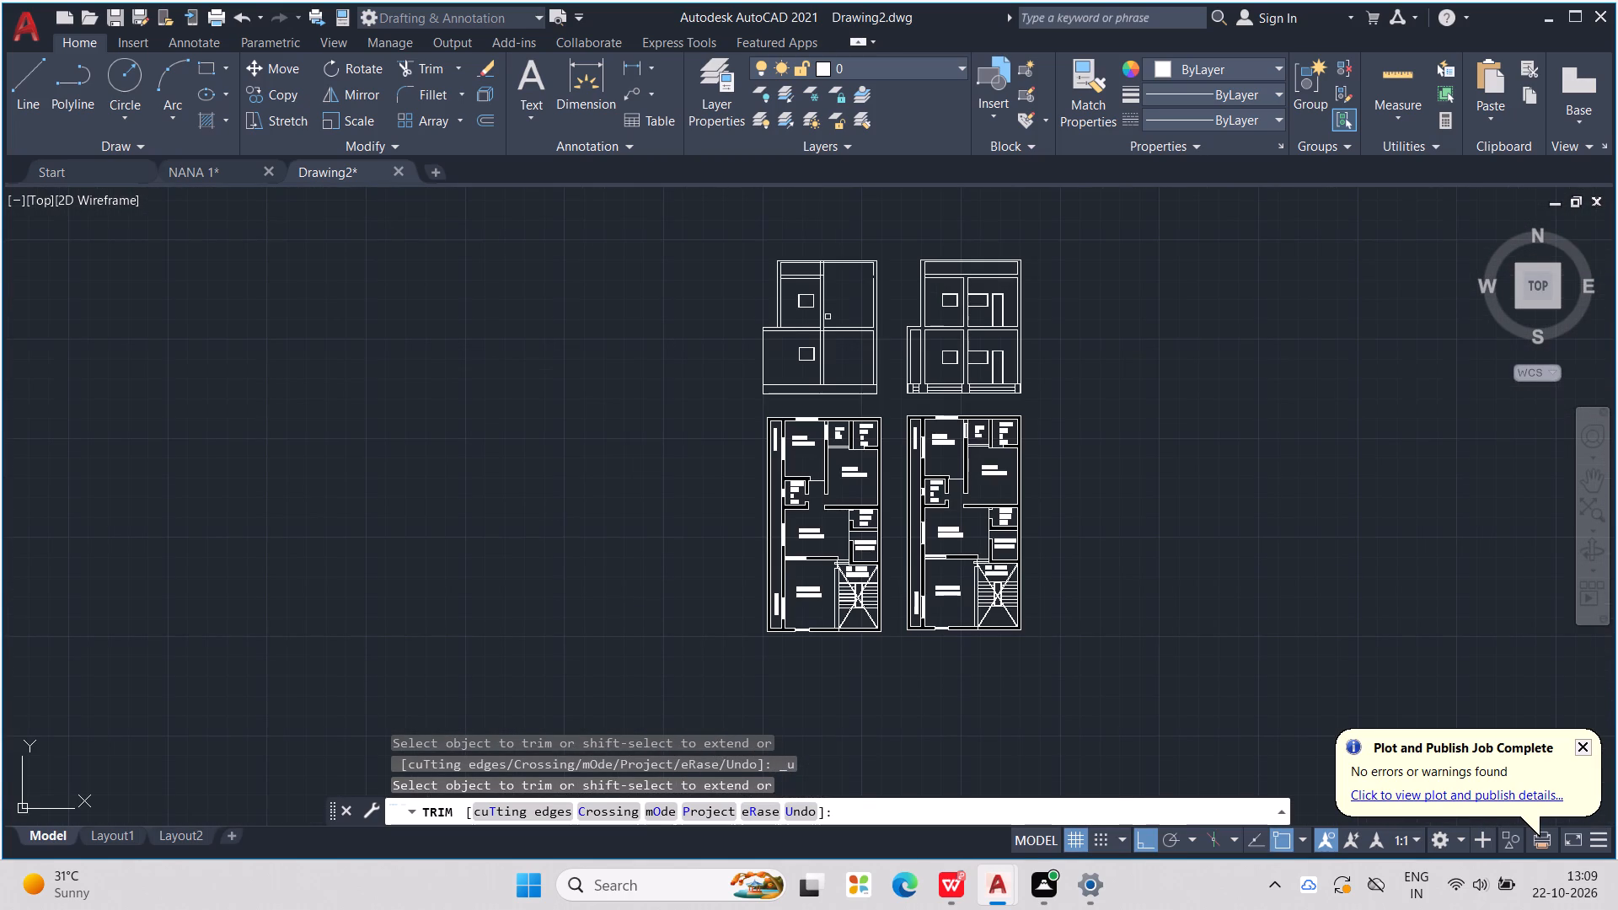
pyautogui.scroll(1, 911, 359)
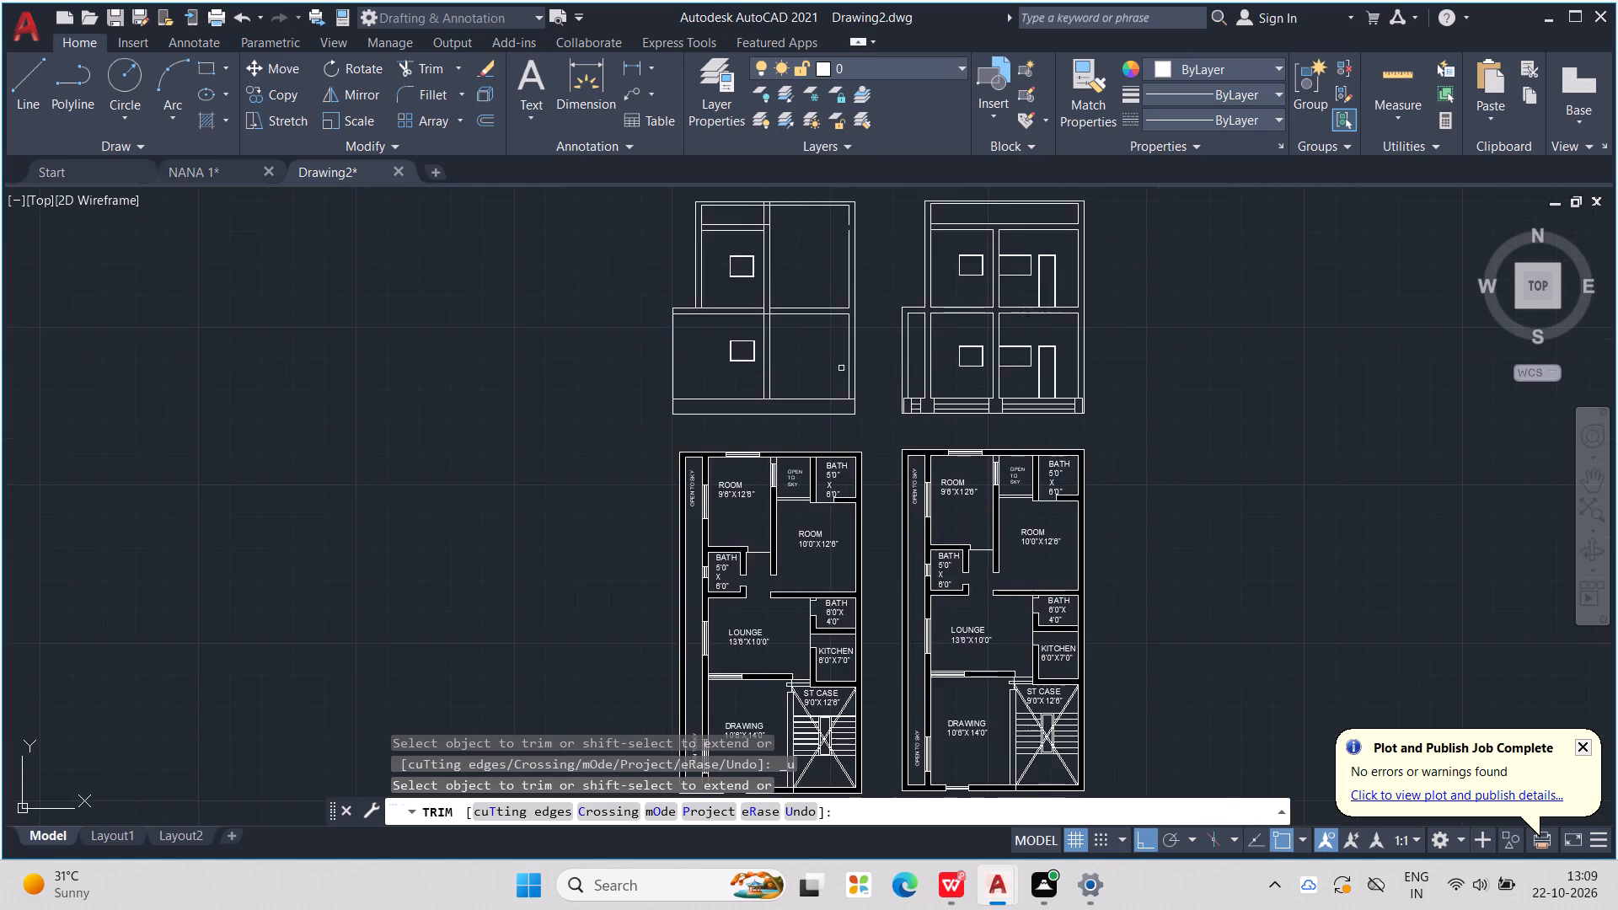
pyautogui.scroll(1, 840, 368)
pyautogui.moveTo(751, 367); pyautogui.dragTo(715, 382)
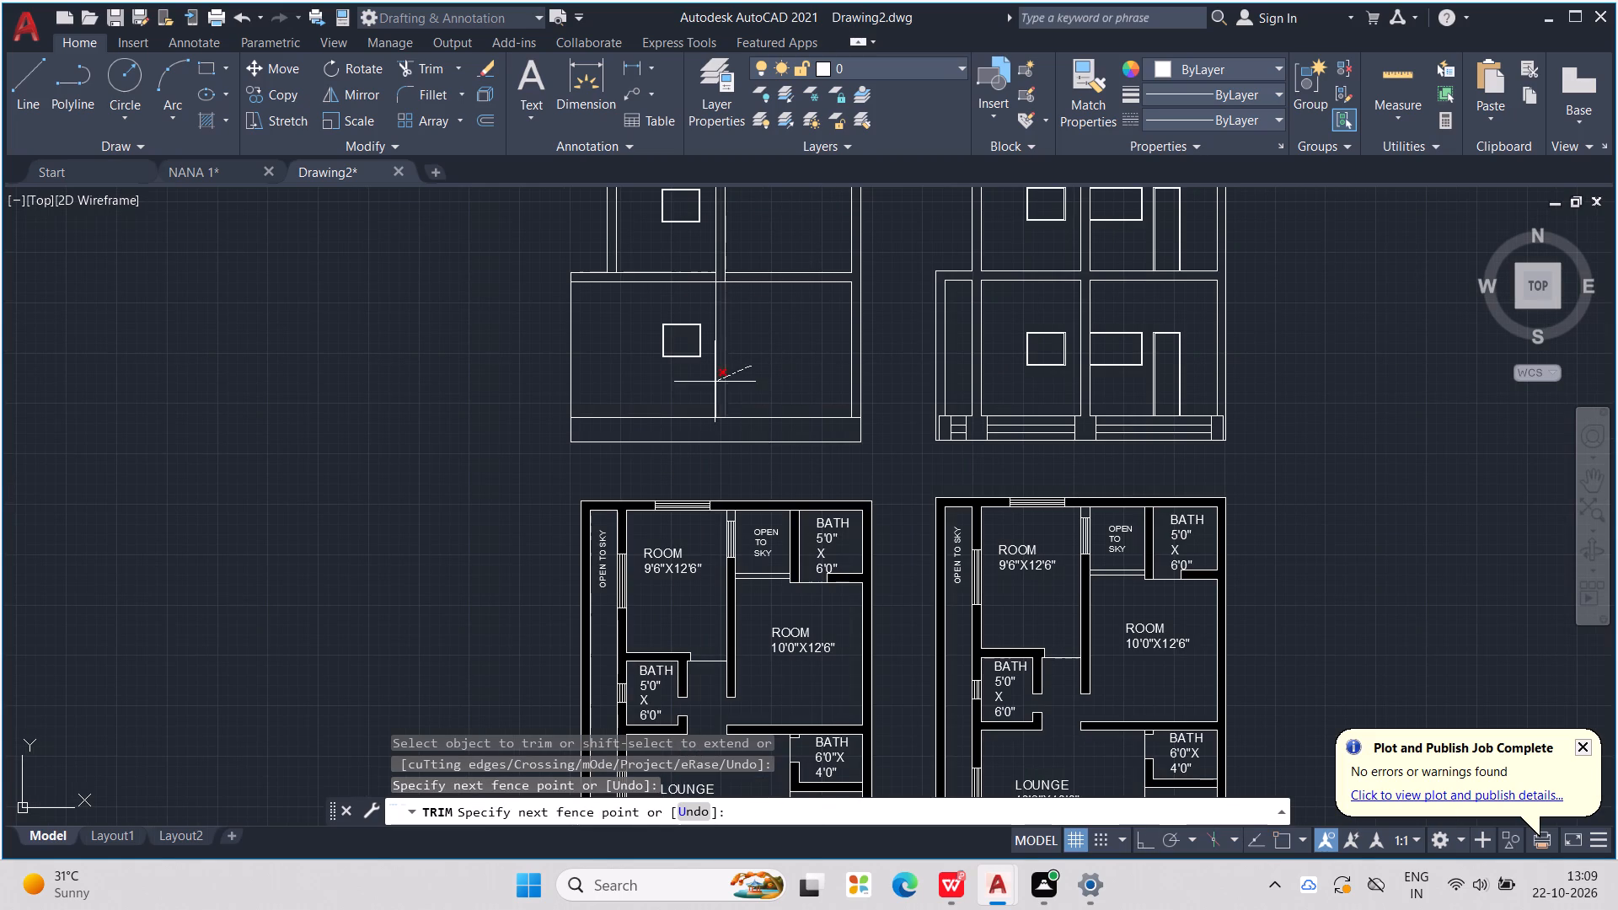
pyautogui.moveTo(715, 382); pyautogui.dragTo(706, 387)
pyautogui.moveTo(734, 361); pyautogui.dragTo(733, 511, button='middle')
pyautogui.scroll(2, 725, 418)
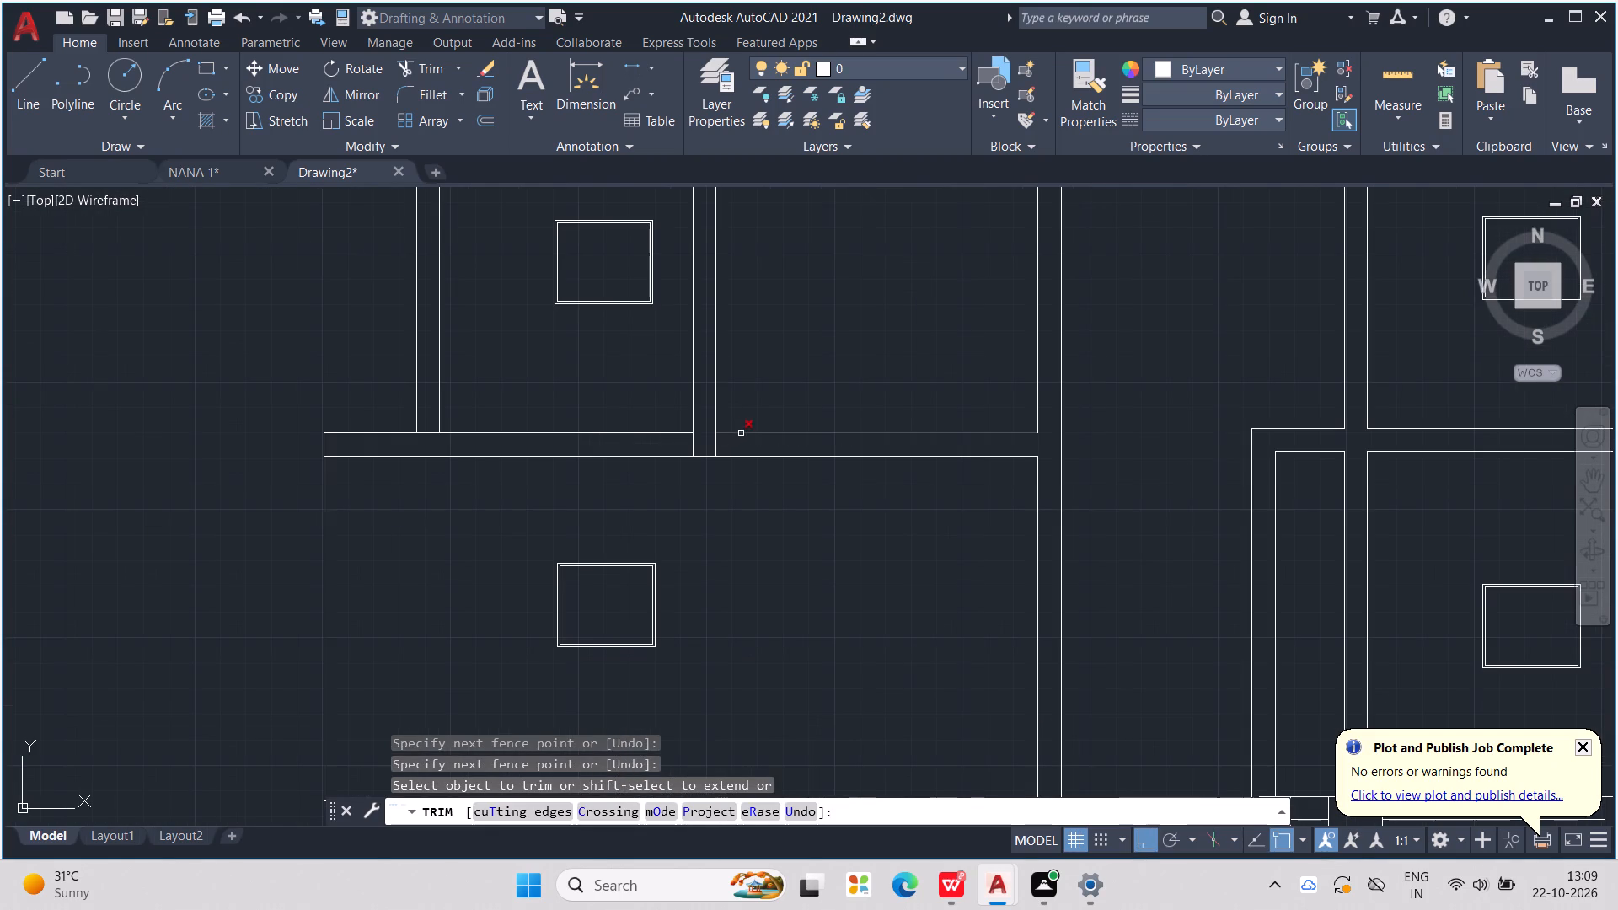
pyautogui.click(742, 429)
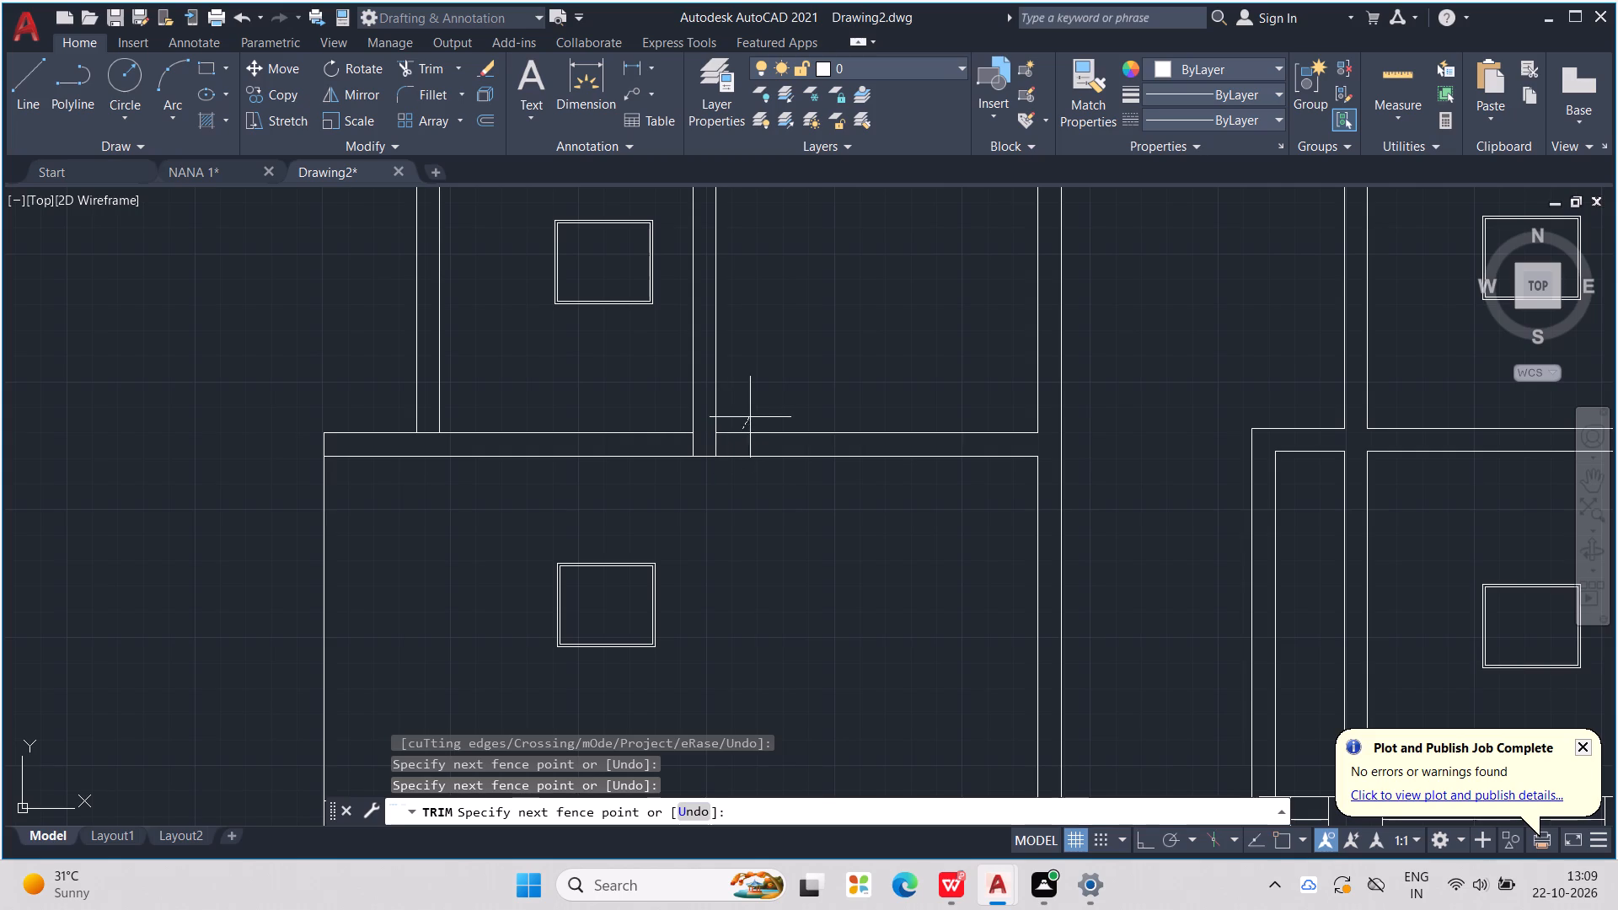
pyautogui.click(790, 399)
pyautogui.moveTo(710, 447); pyautogui.dragTo(726, 447)
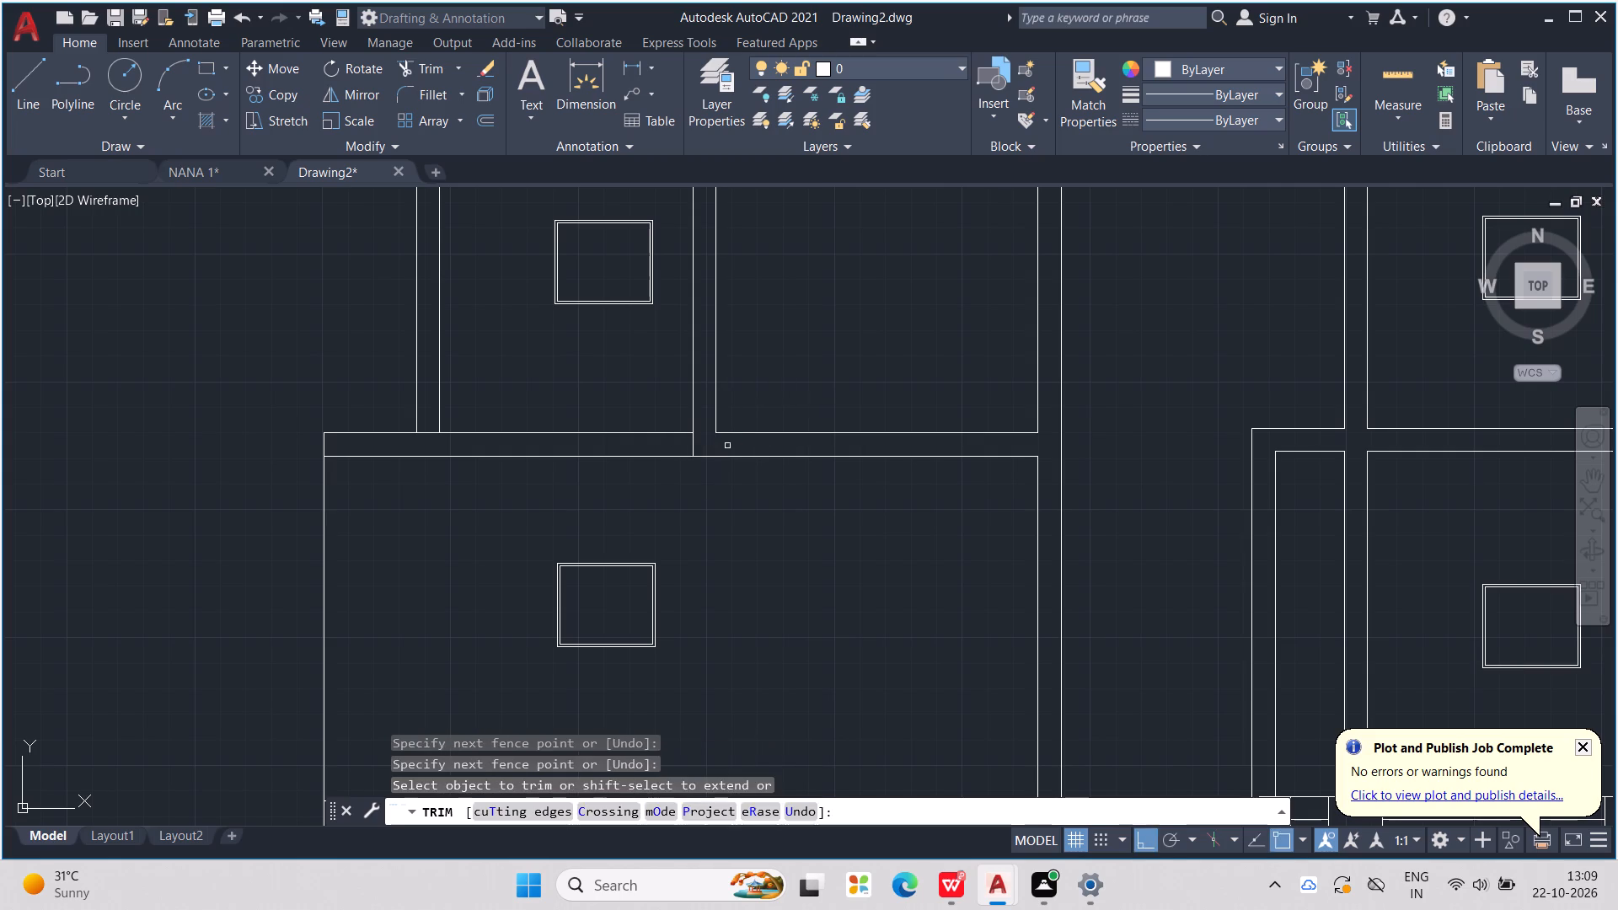
pyautogui.moveTo(702, 447); pyautogui.dragTo(677, 450)
pyautogui.scroll(-1, 678, 447)
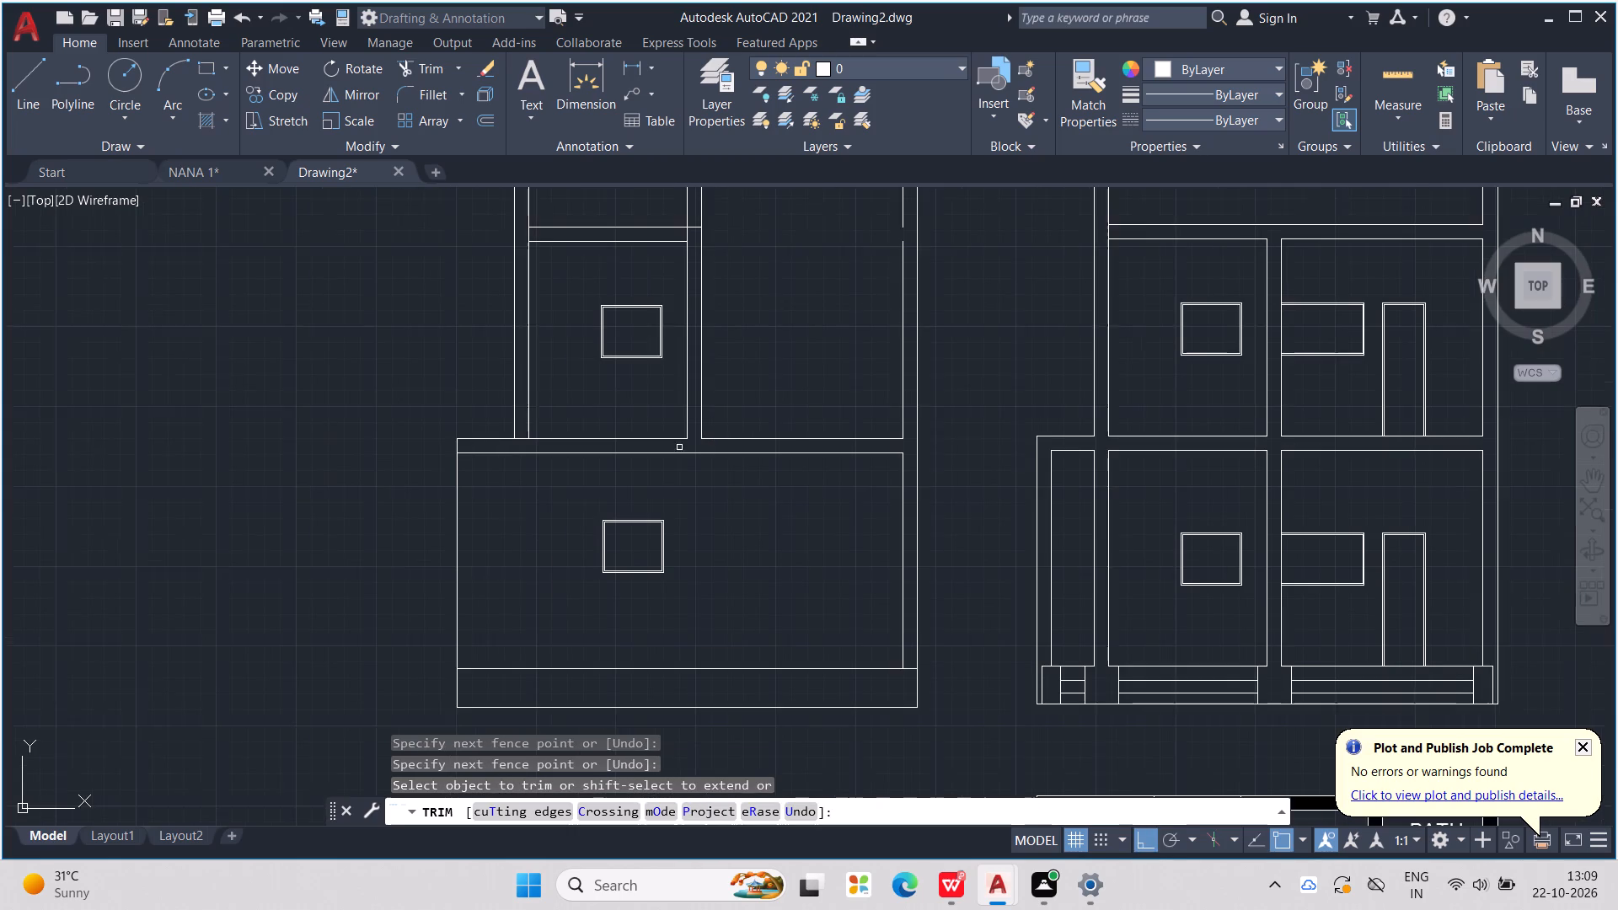
pyautogui.moveTo(682, 448); pyautogui.dragTo(657, 495, button='middle')
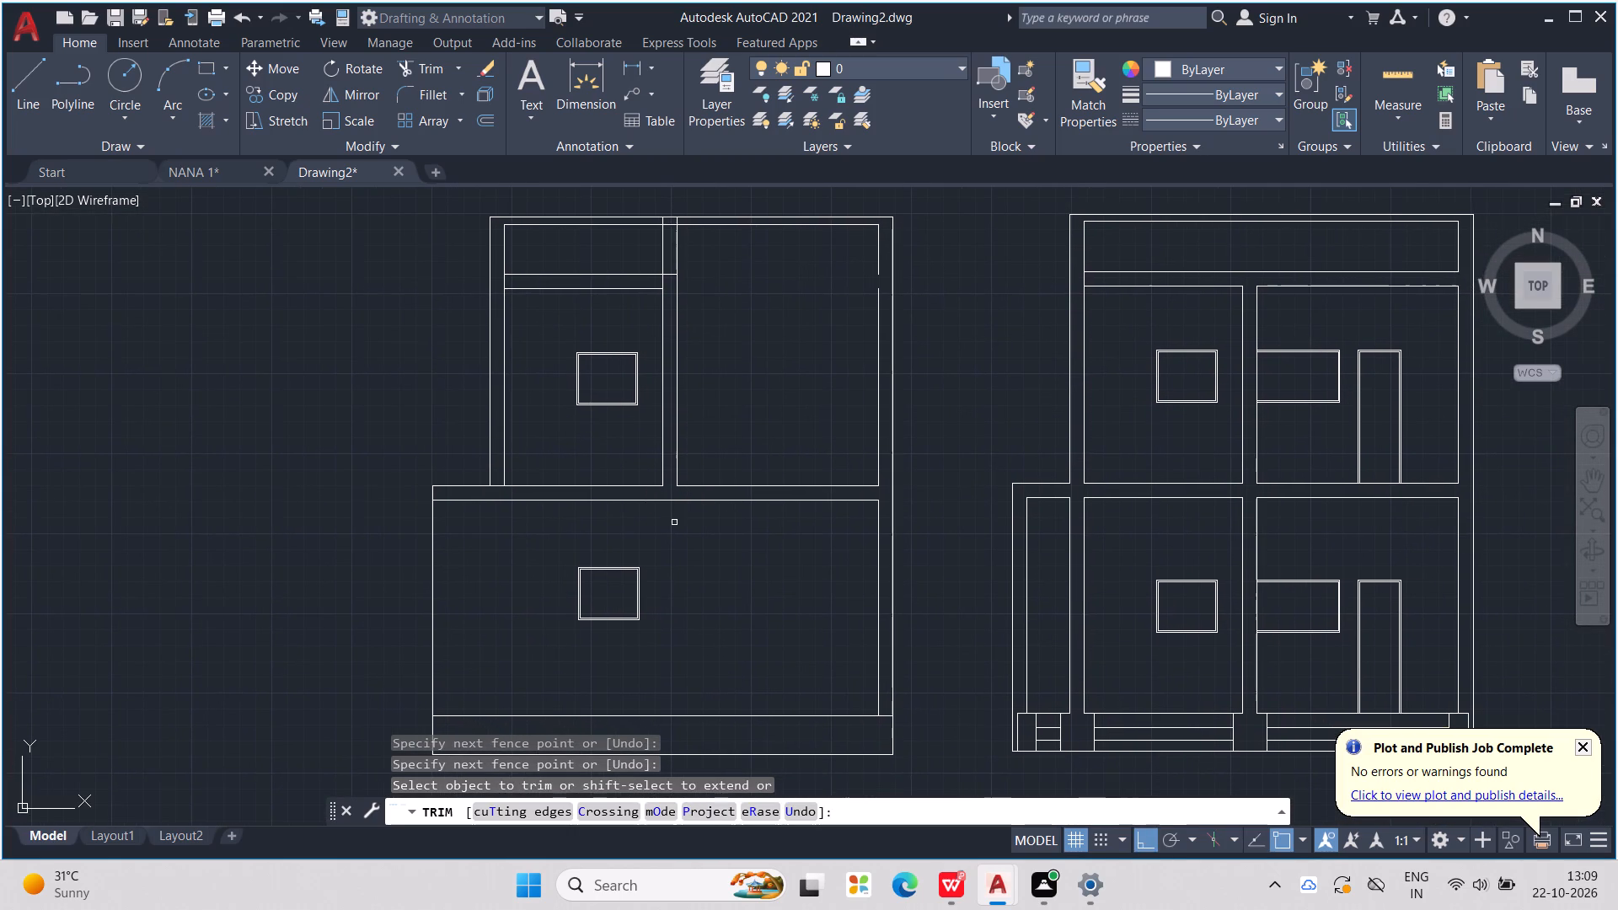
pyautogui.press('k')
pyautogui.press('Escape')
# Draw a line from the middle wall's east face at the first-floor line down into the ground floor and east to the east wall's inner face.
pyautogui.press('l')
pyautogui.press('Return')
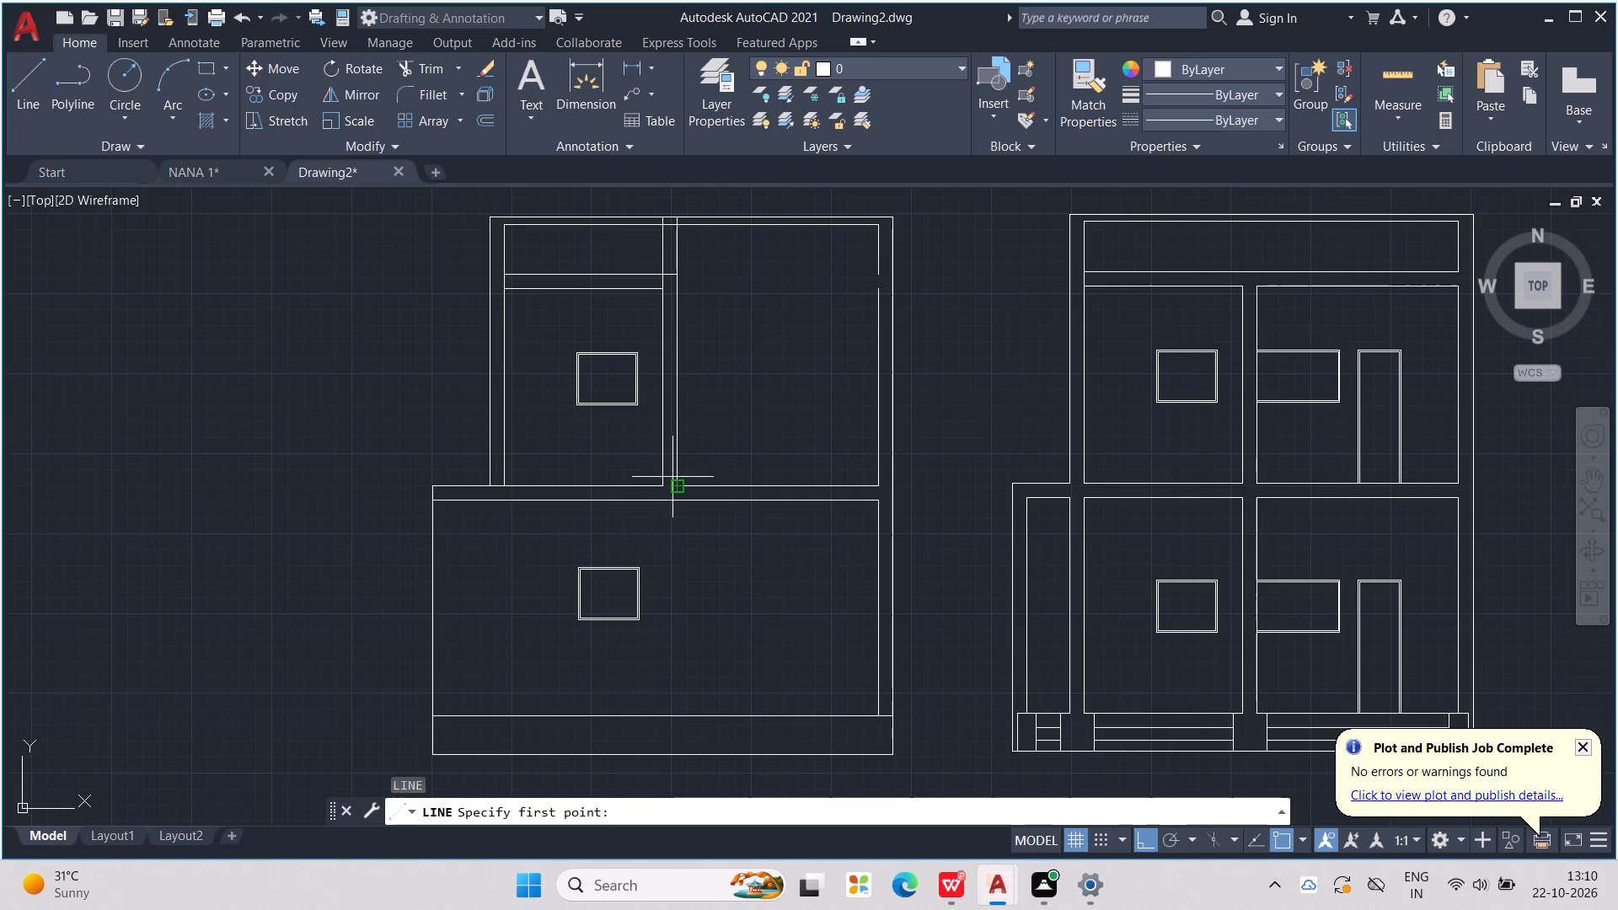
pyautogui.click(675, 483)
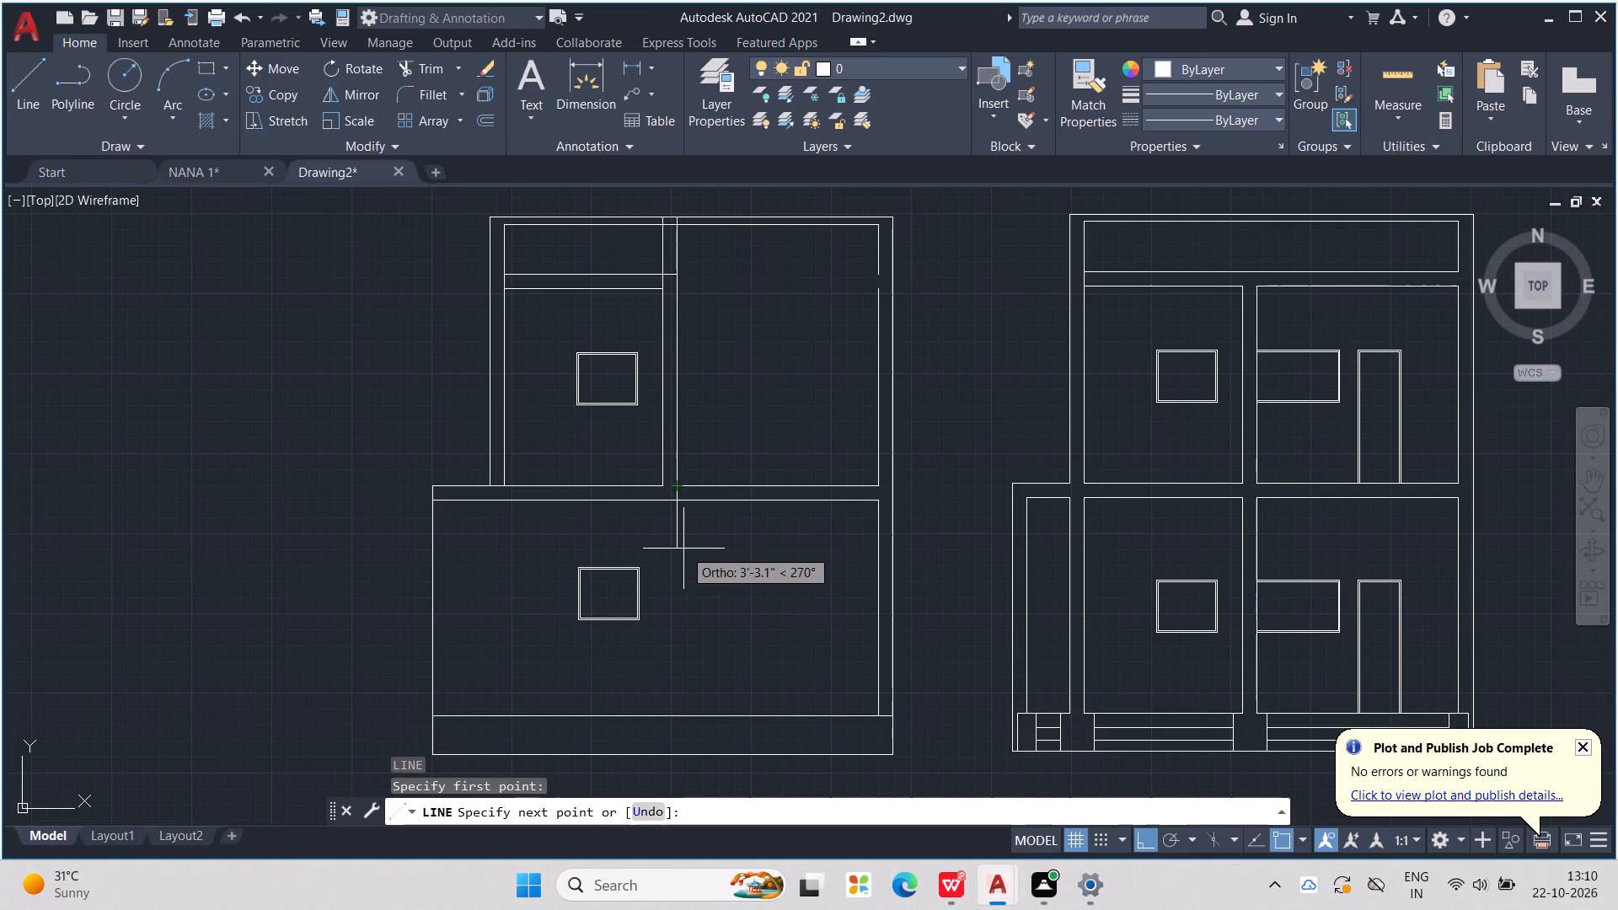
pyautogui.scroll(2, 682, 545)
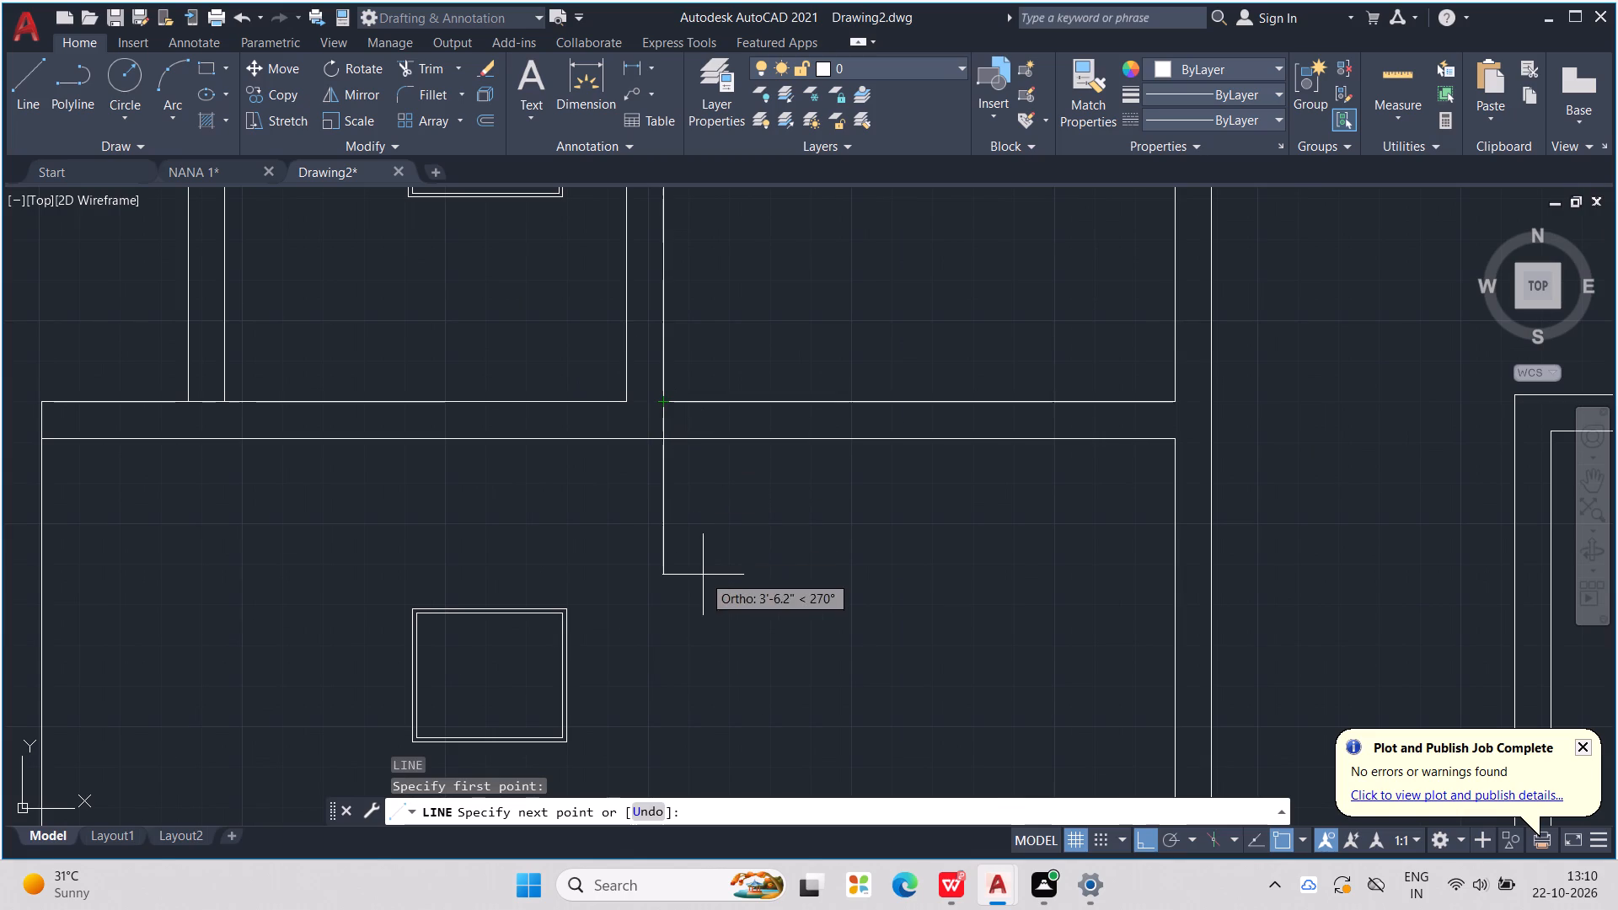
pyautogui.moveTo(719, 617); pyautogui.dragTo(715, 610, button='middle')
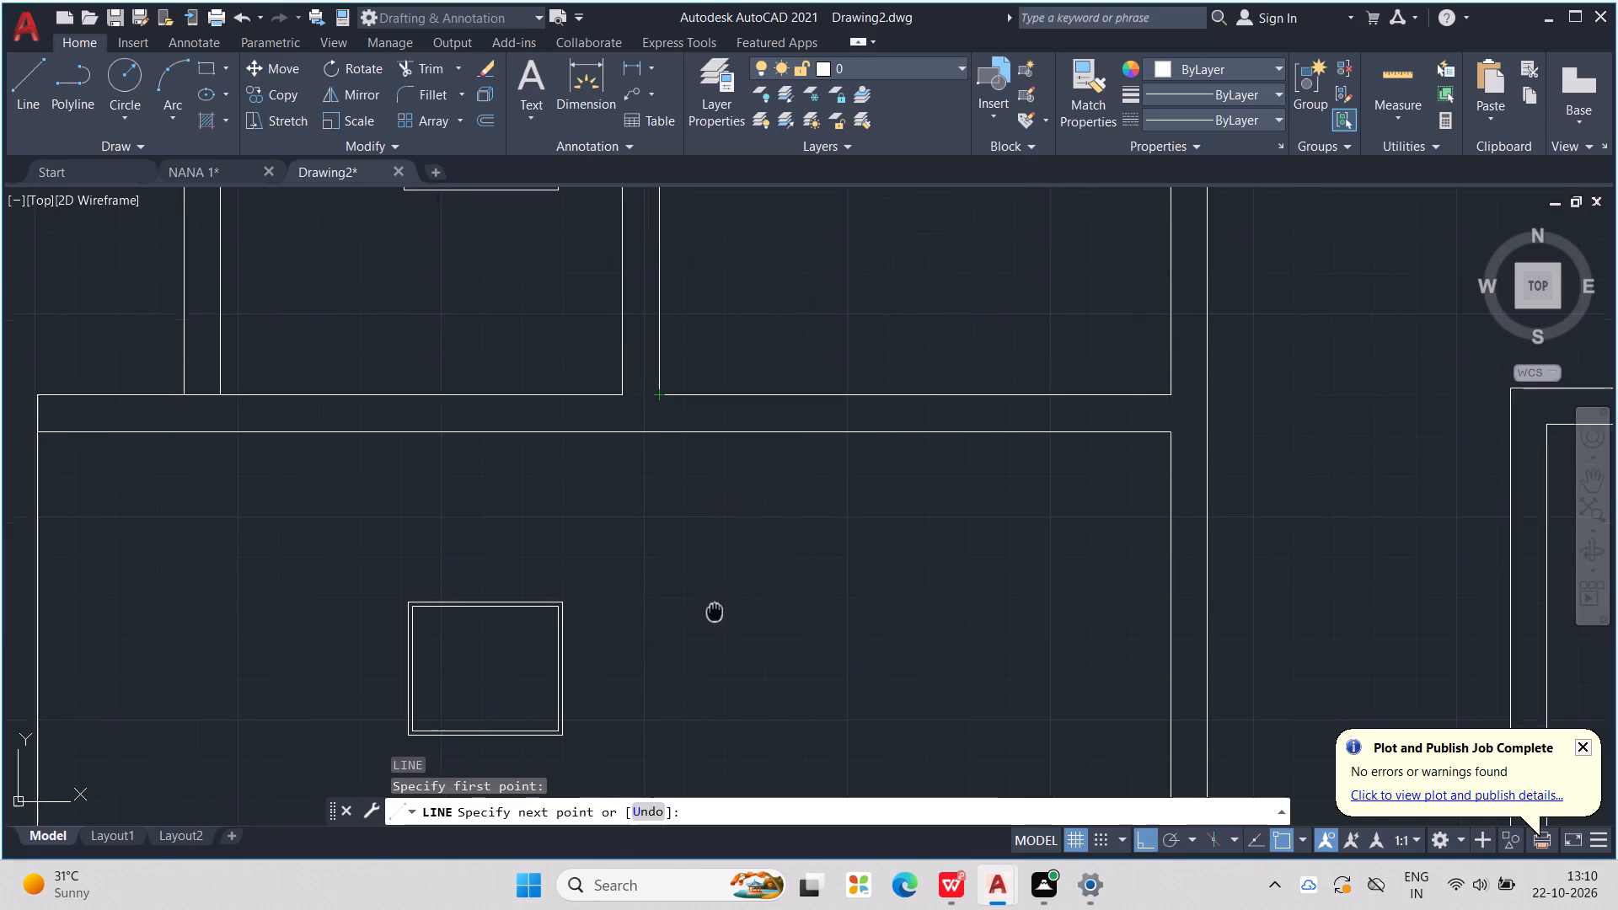
pyautogui.moveTo(715, 610); pyautogui.dragTo(689, 573, button='middle')
pyautogui.click(662, 597)
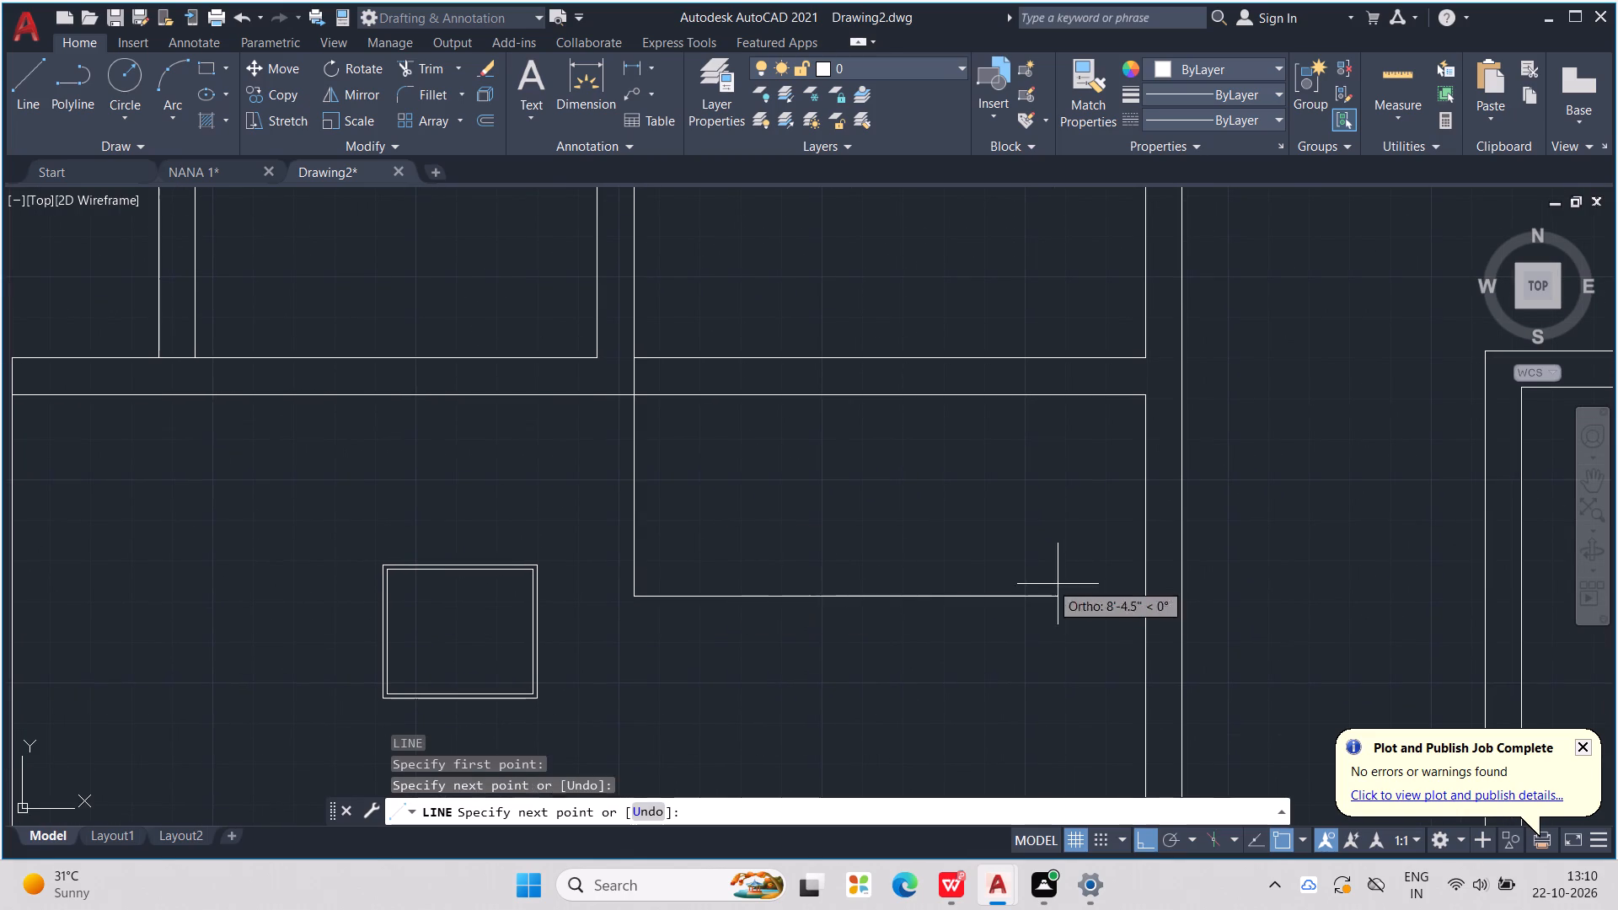
pyautogui.click(1150, 602)
pyautogui.scroll(-2, 1020, 553)
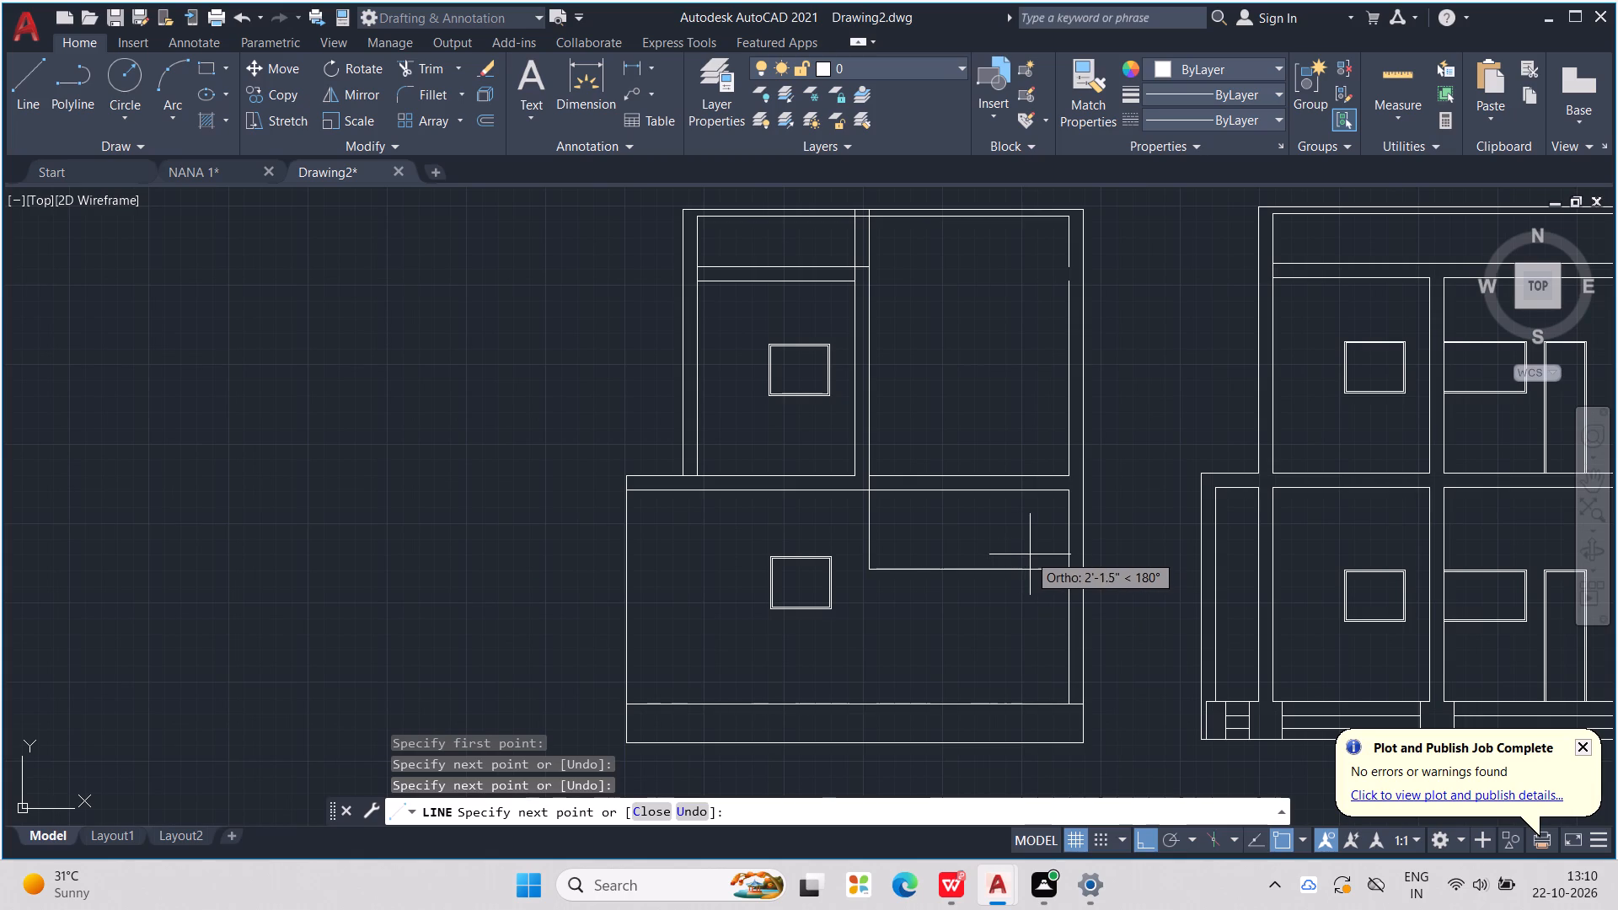
pyautogui.press('Escape')
# Draw a parallel outer line from the middle wall's west face down to 9" below the new horizontal line, east to the east wall, and up to the first-floor line.
pyautogui.press('l')
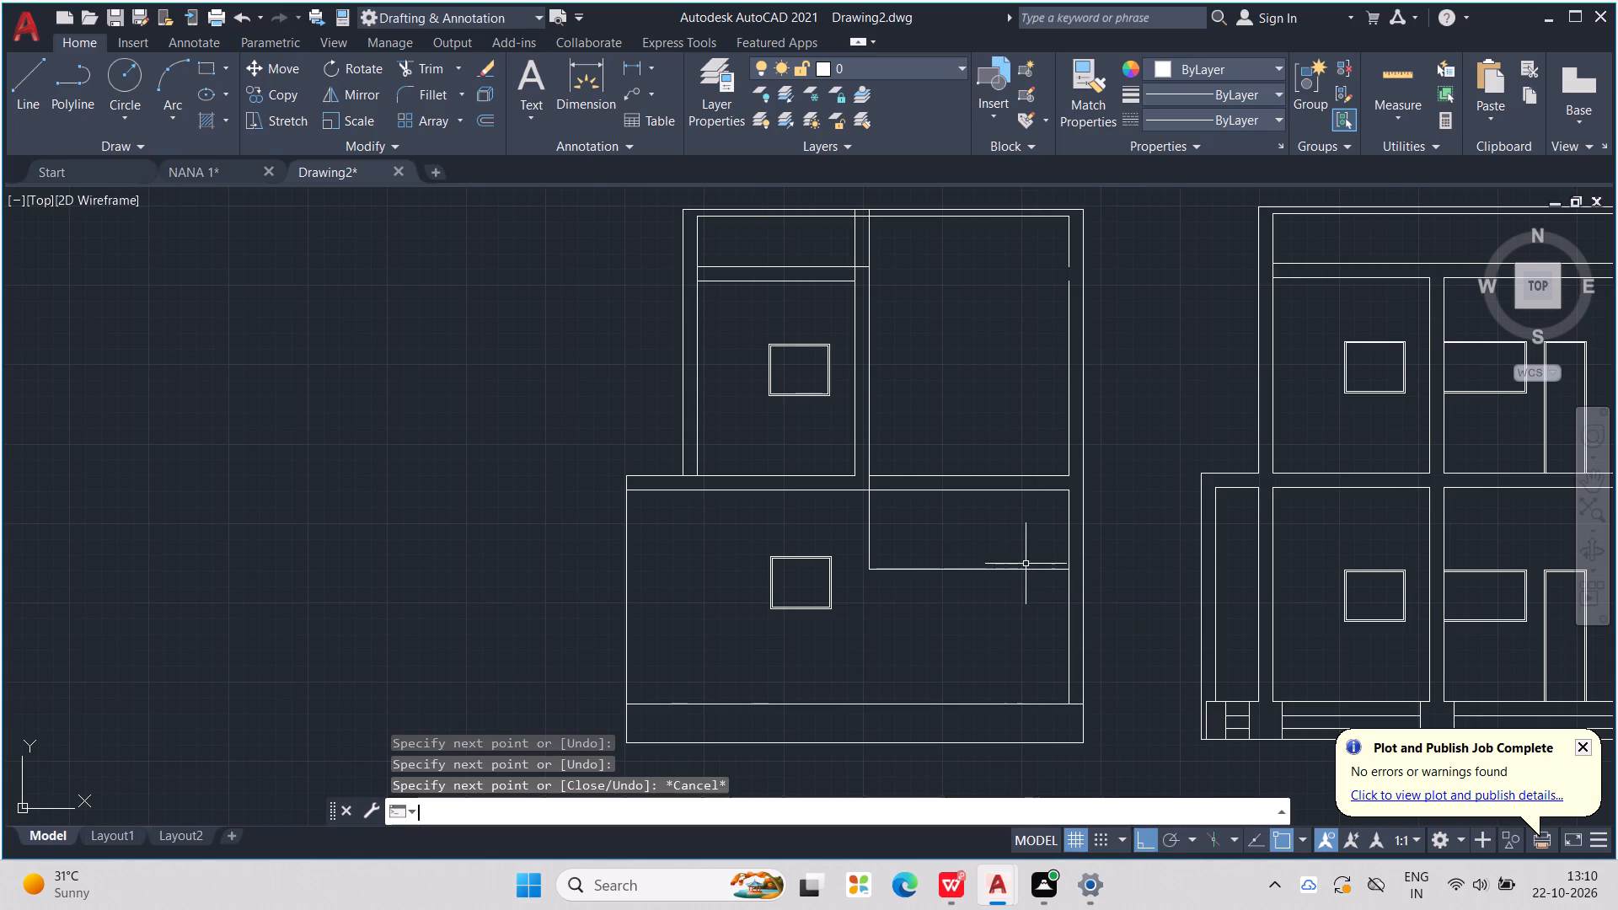
pyautogui.press('Return')
pyautogui.scroll(2, 865, 514)
pyautogui.click(831, 427)
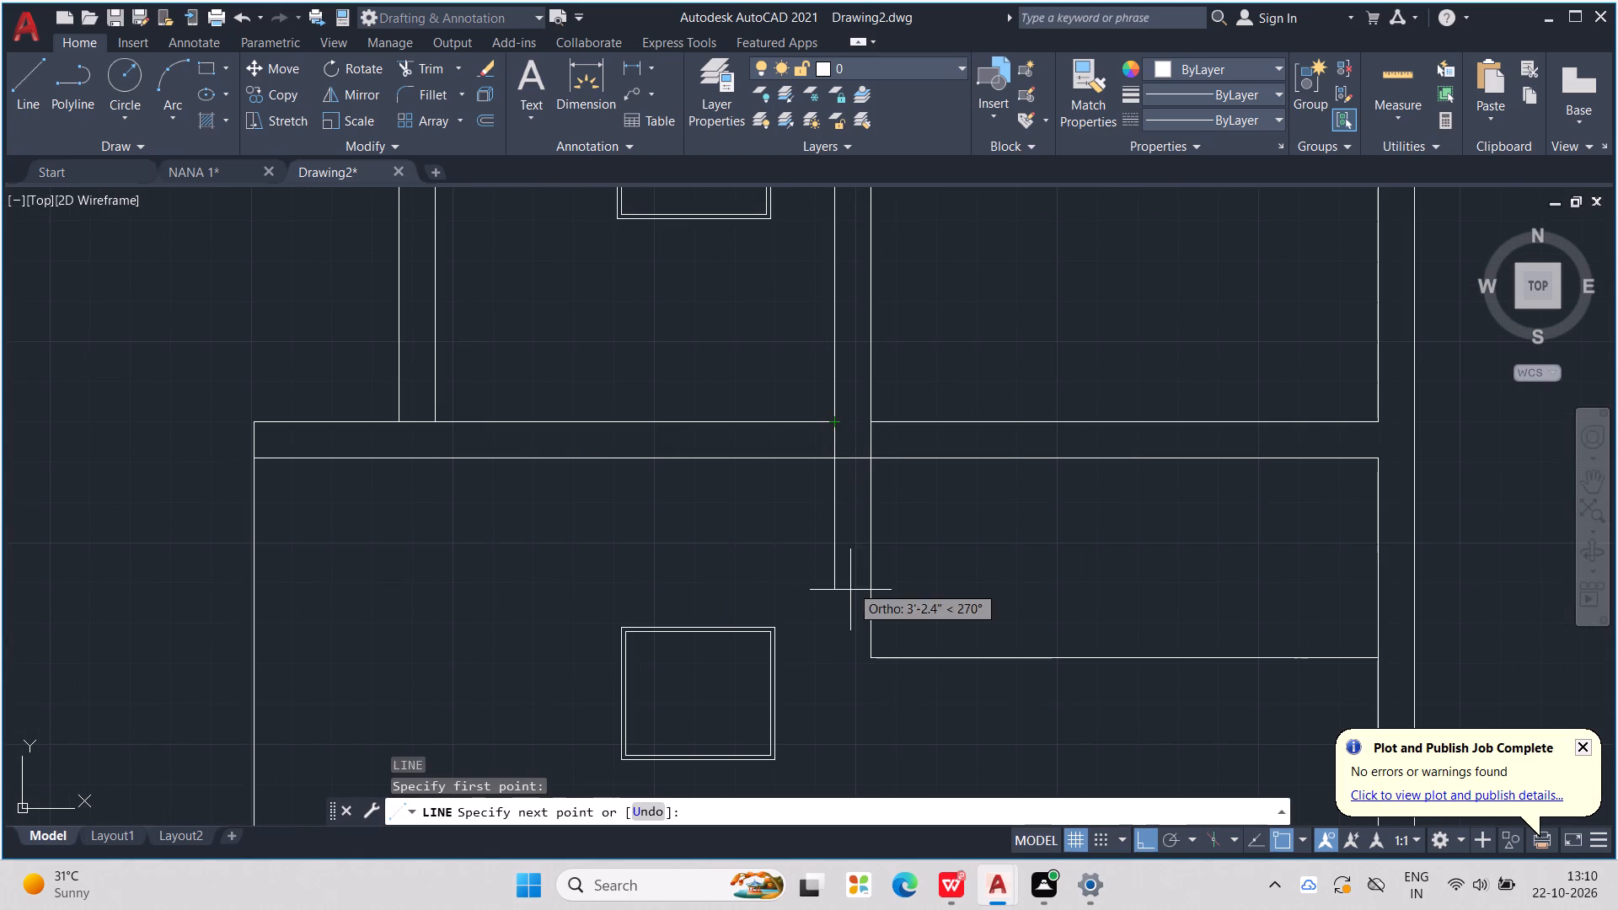
pyautogui.click(833, 660)
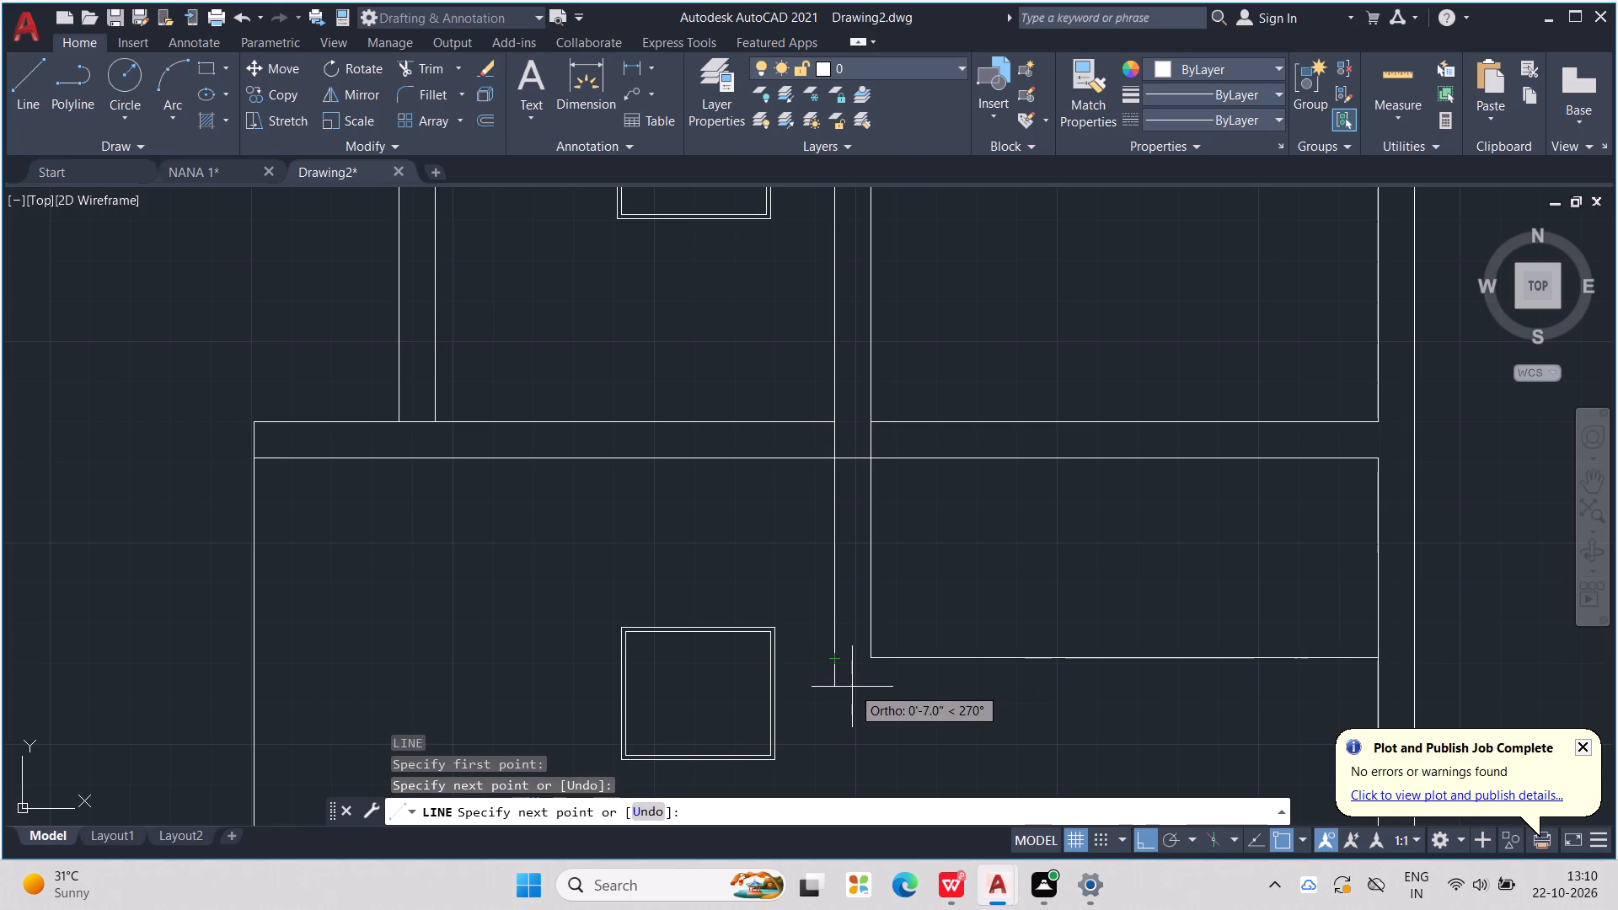
pyautogui.write('9"')
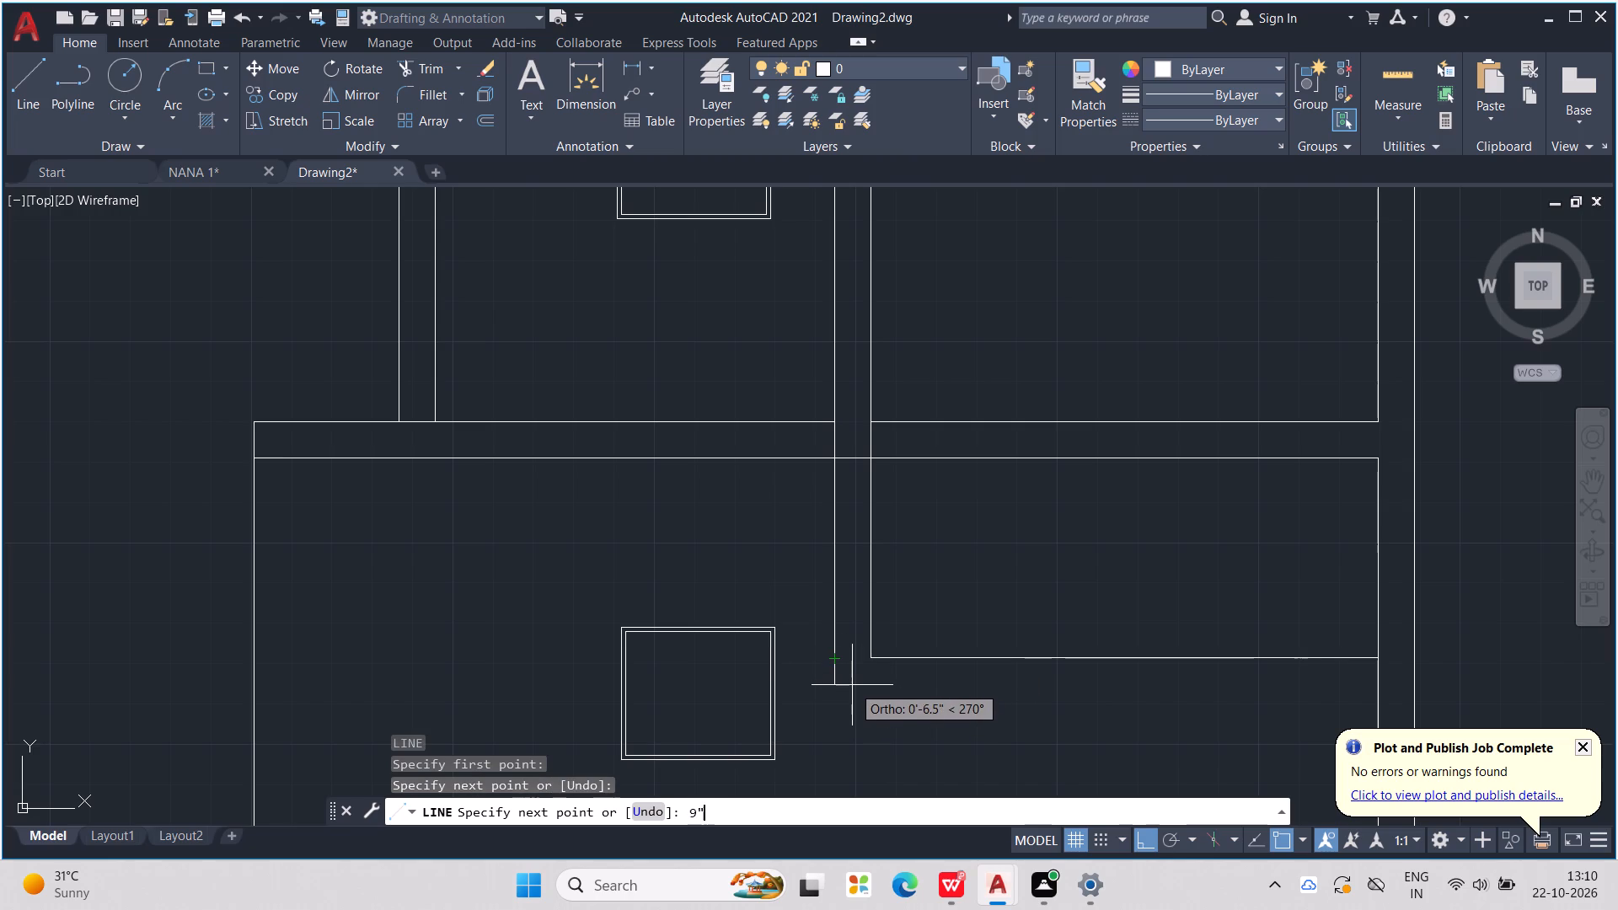
pyautogui.press('Return')
pyautogui.moveTo(1092, 733); pyautogui.dragTo(935, 656, button='middle')
pyautogui.click(1228, 618)
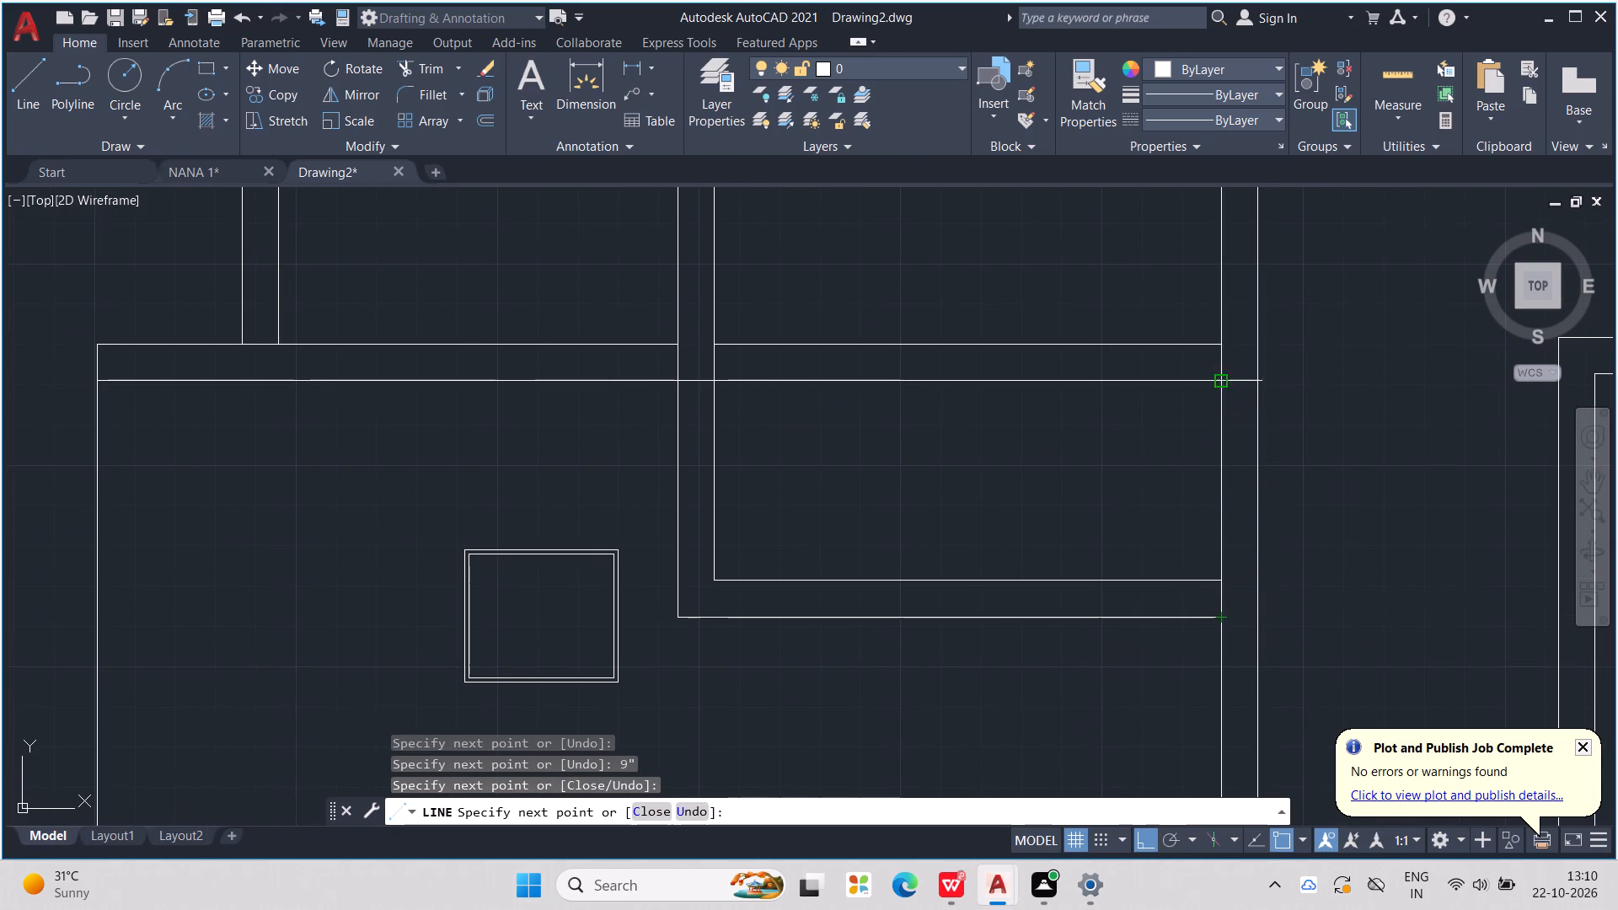
pyautogui.click(1229, 343)
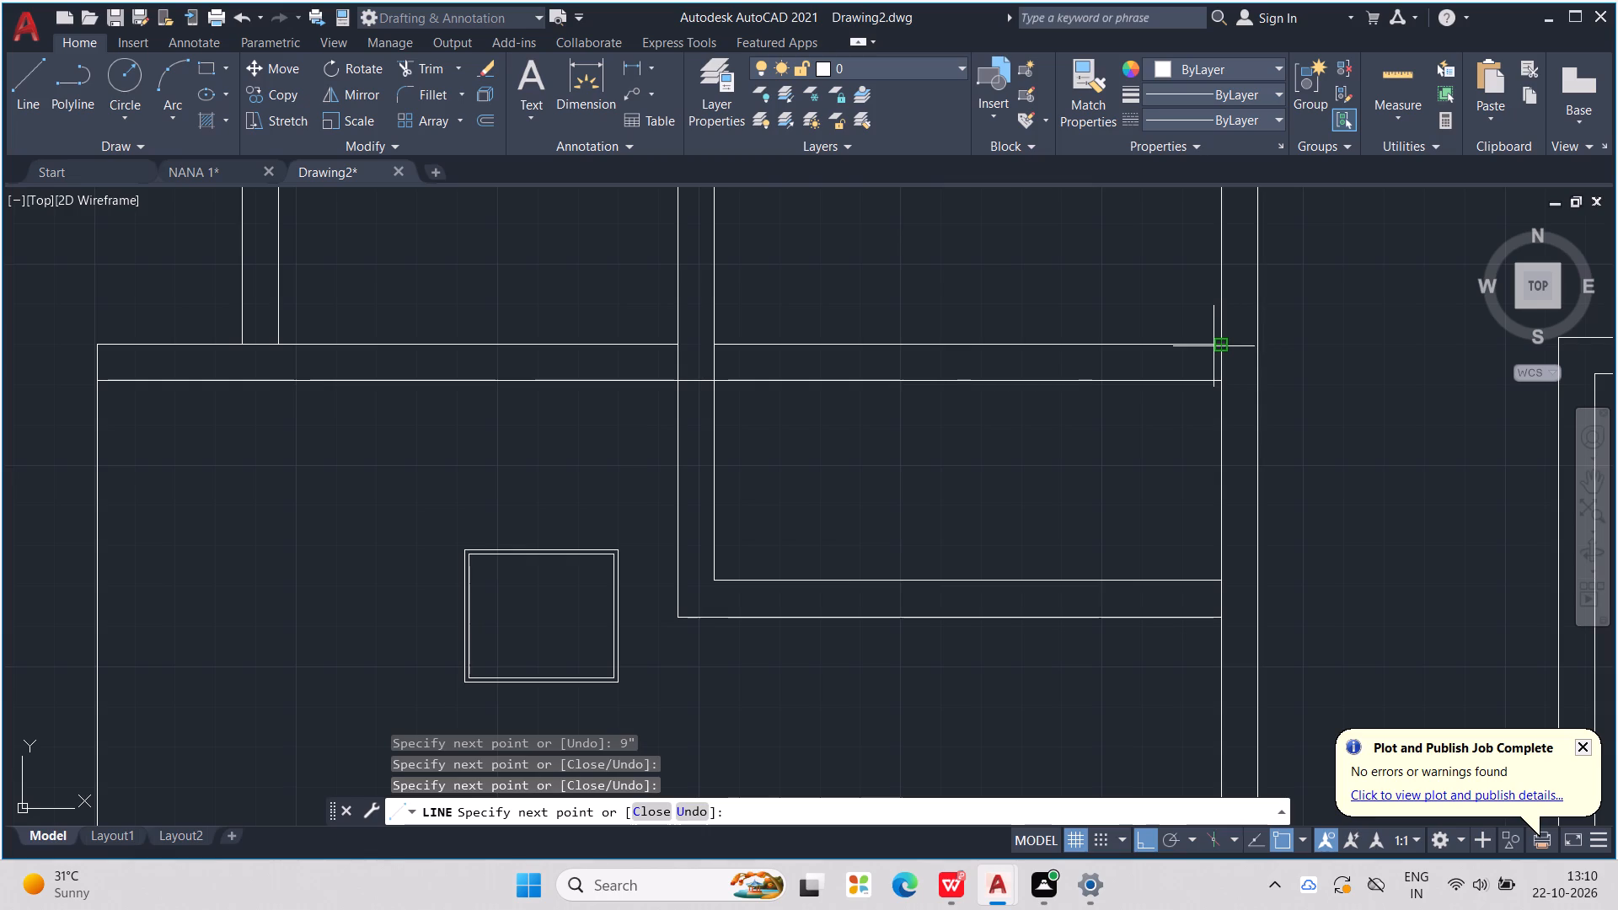
pyautogui.press('Escape')
pyautogui.press('Escape')
pyautogui.press('Escape')
pyautogui.press('Escape')
pyautogui.press('Escape')
# Trim away both first-floor slab lines between the middle wall and the east wall.
pyautogui.press('t')
pyautogui.press('r')
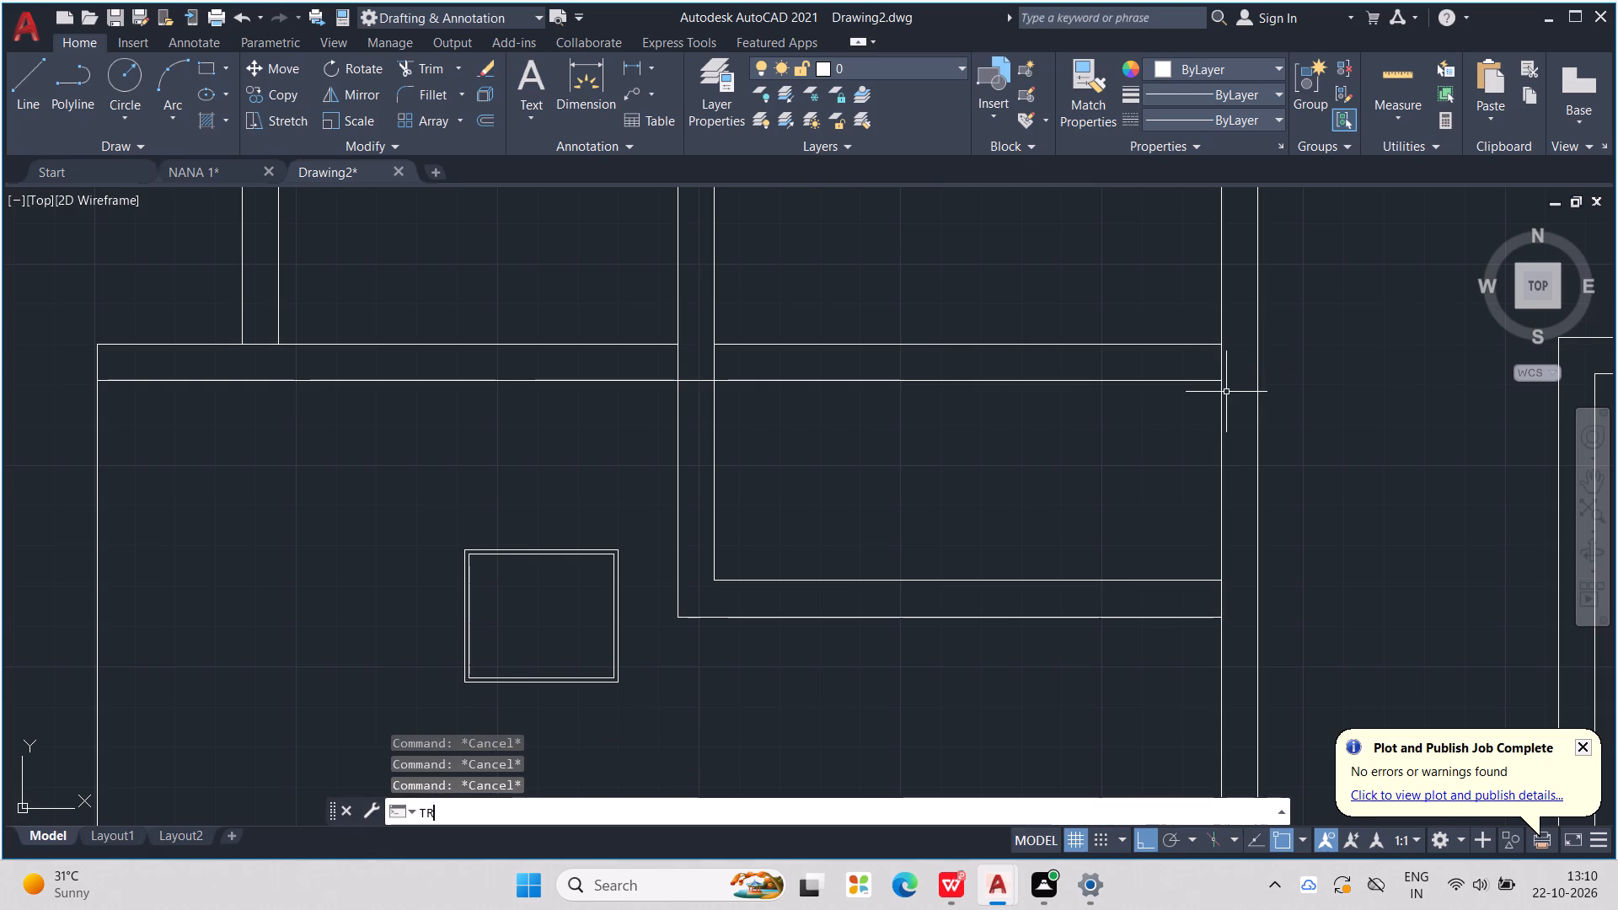
pyautogui.press('Return')
pyautogui.moveTo(1036, 330); pyautogui.dragTo(1017, 416)
pyautogui.scroll(-1, 938, 400)
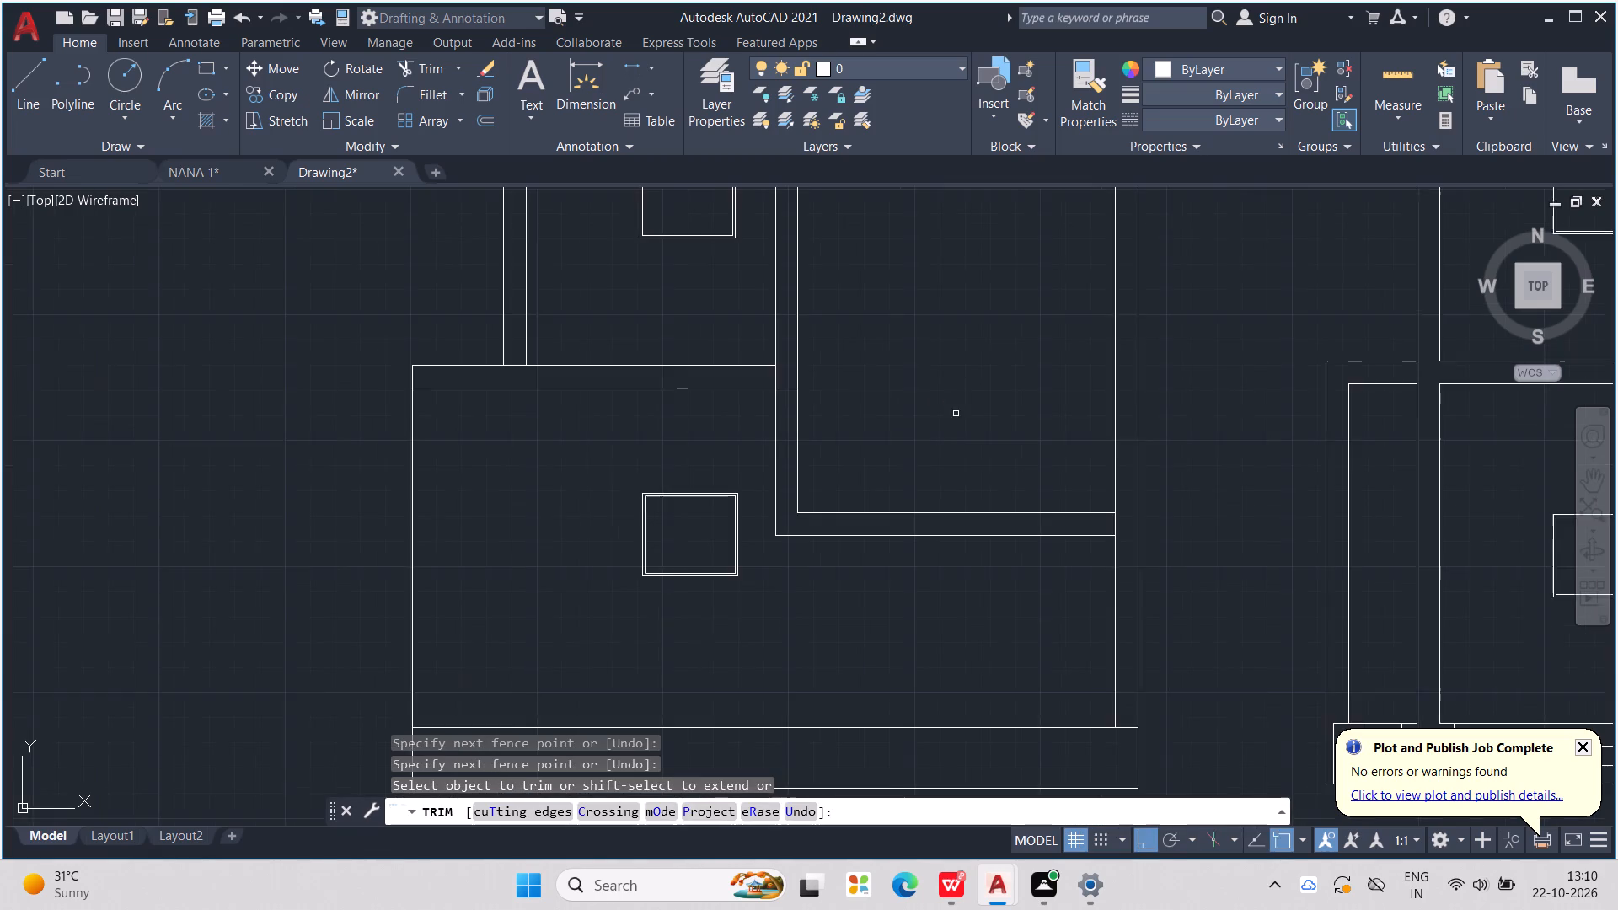
# Trim away the leftover first-floor slab underside line crossing the thickness of the copy's middle wall.
pyautogui.scroll(-2, 957, 414)
pyautogui.moveTo(962, 418); pyautogui.dragTo(968, 452, button='middle')
pyautogui.scroll(-1, 969, 436)
pyautogui.scroll(1, 930, 449)
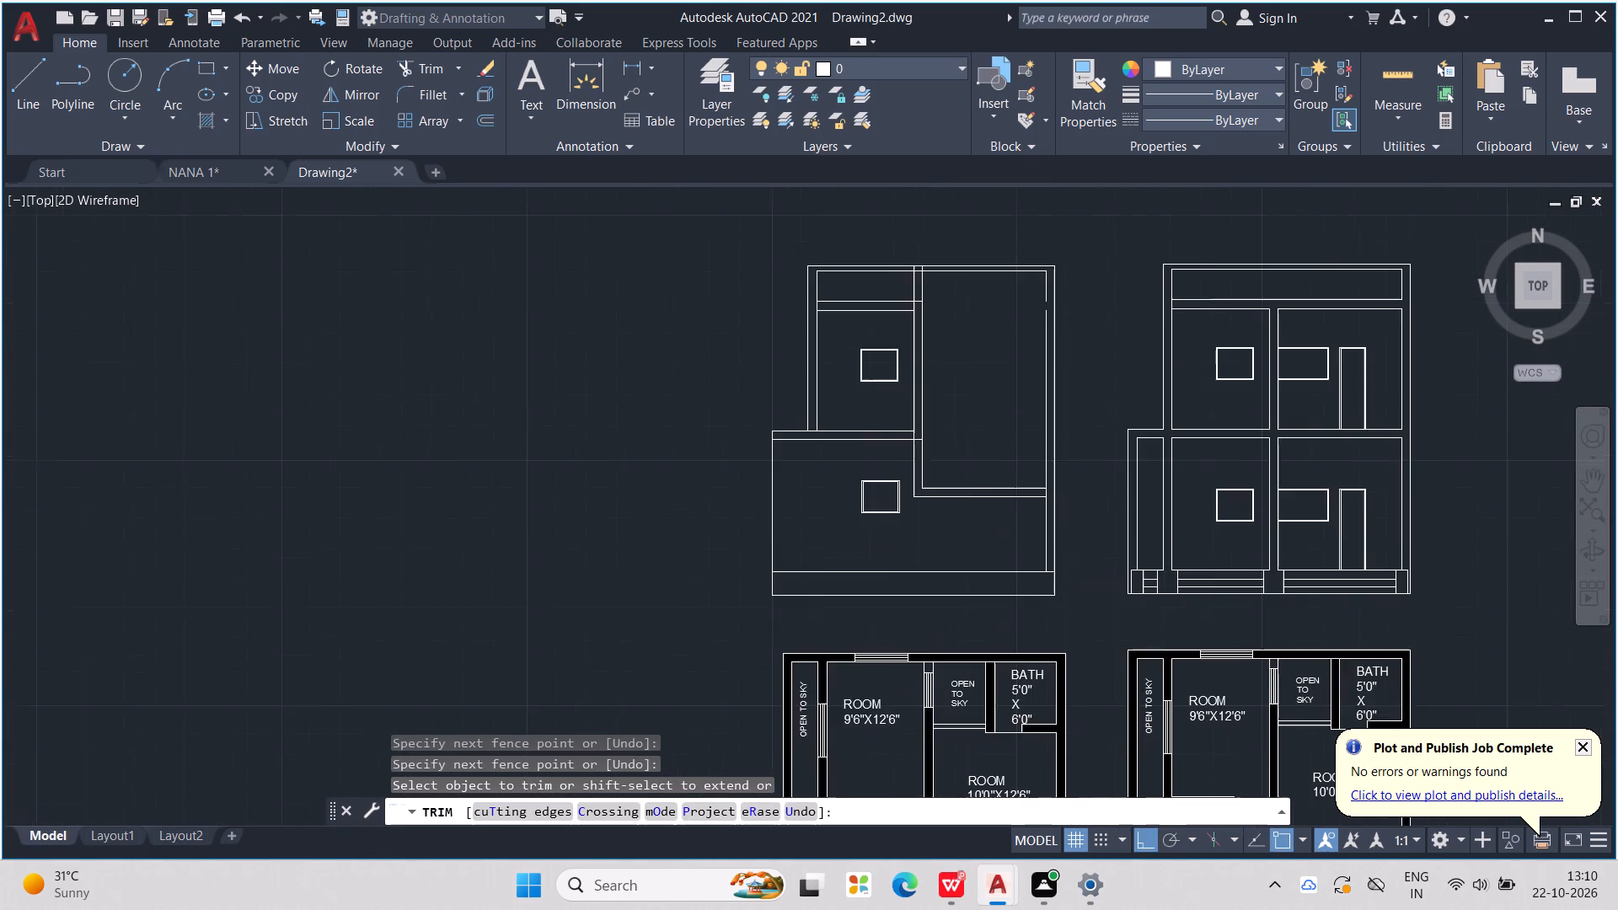
pyautogui.scroll(2, 918, 468)
pyautogui.click(911, 398)
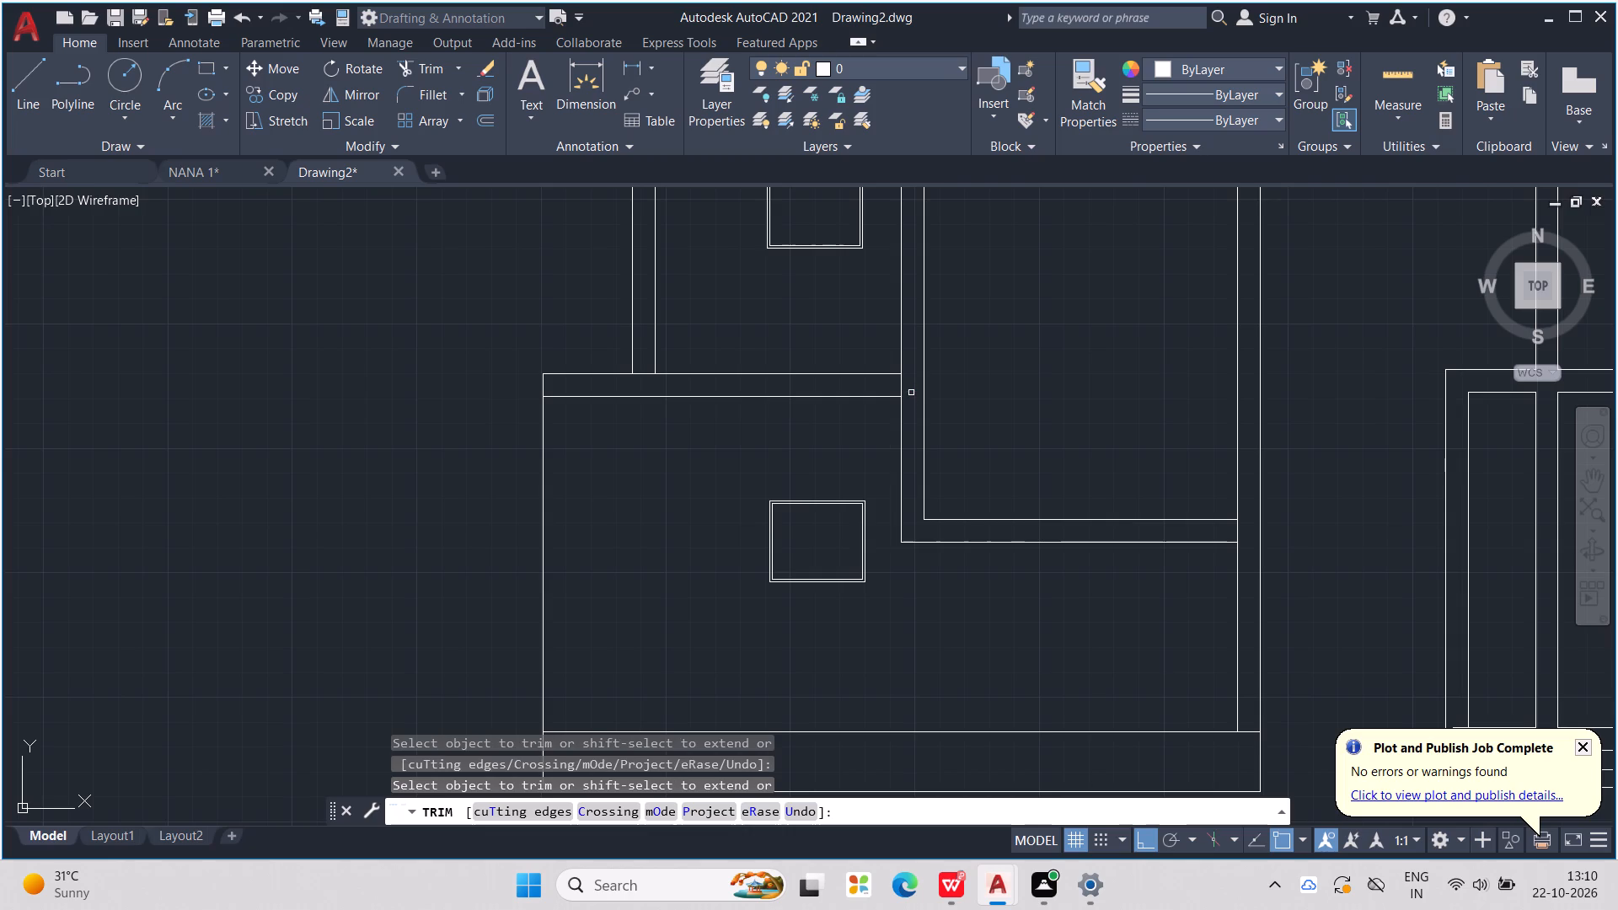
pyautogui.scroll(-1, 903, 389)
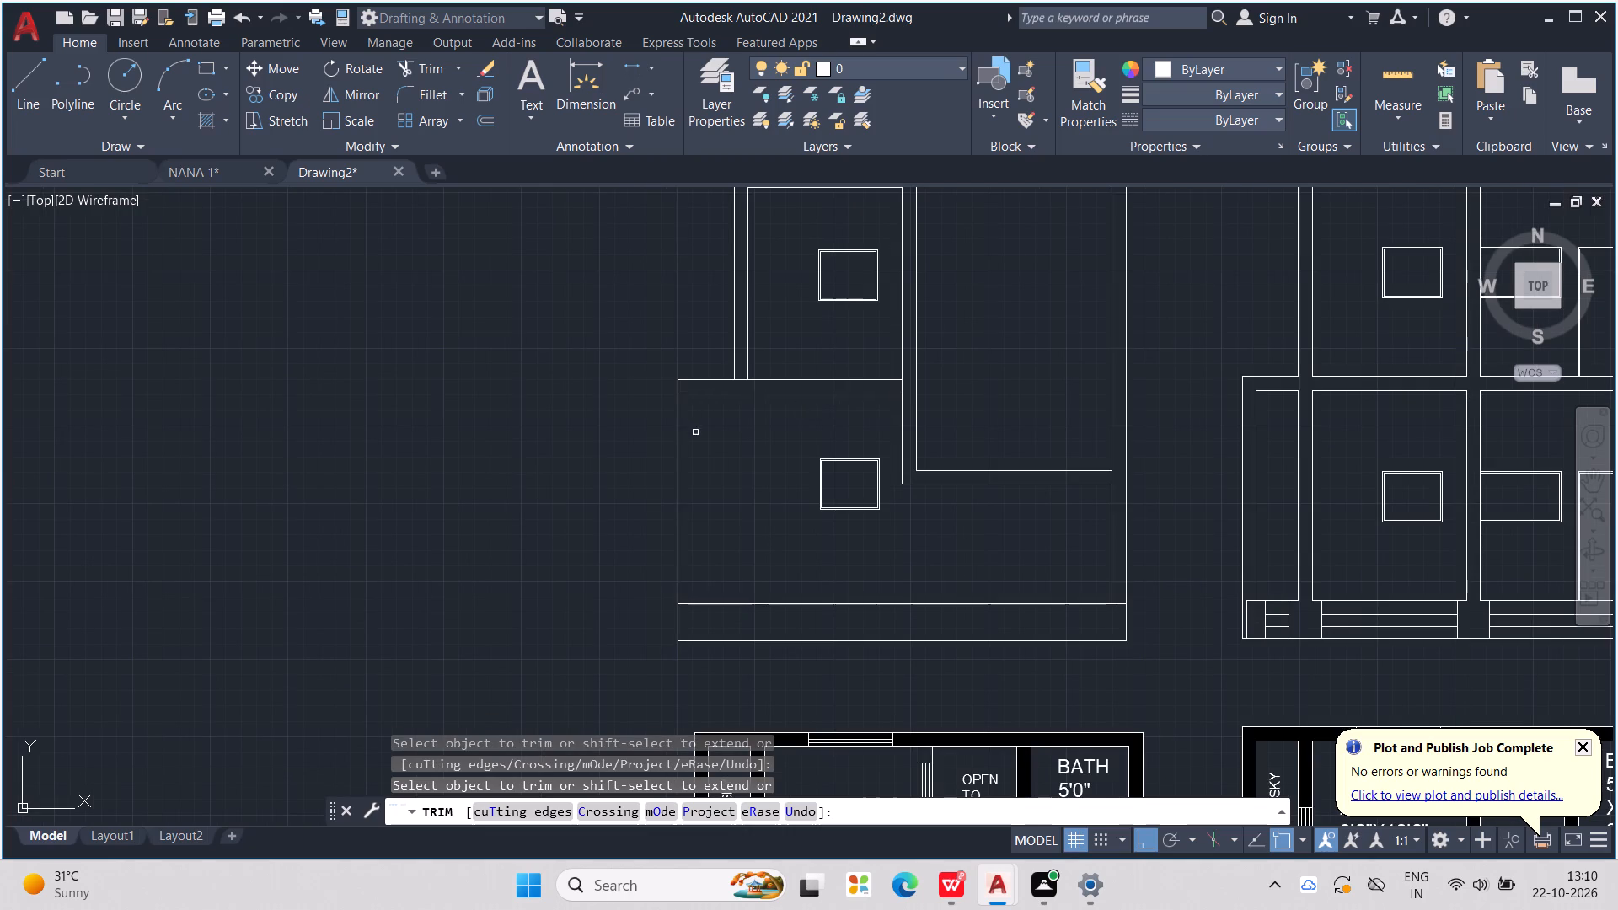
pyautogui.press('Escape')
pyautogui.press('Escape')
pyautogui.press('Escape')
pyautogui.press('Escape')
pyautogui.press('Escape')
pyautogui.press('Escape')
pyautogui.press('Escape')
pyautogui.press('Escape')
pyautogui.press('Escape')
# Offset the outer line of the ground floor's west wall 4.5" inward.
pyautogui.write('OFF')
pyautogui.press('Return')
pyautogui.write('4.5"')
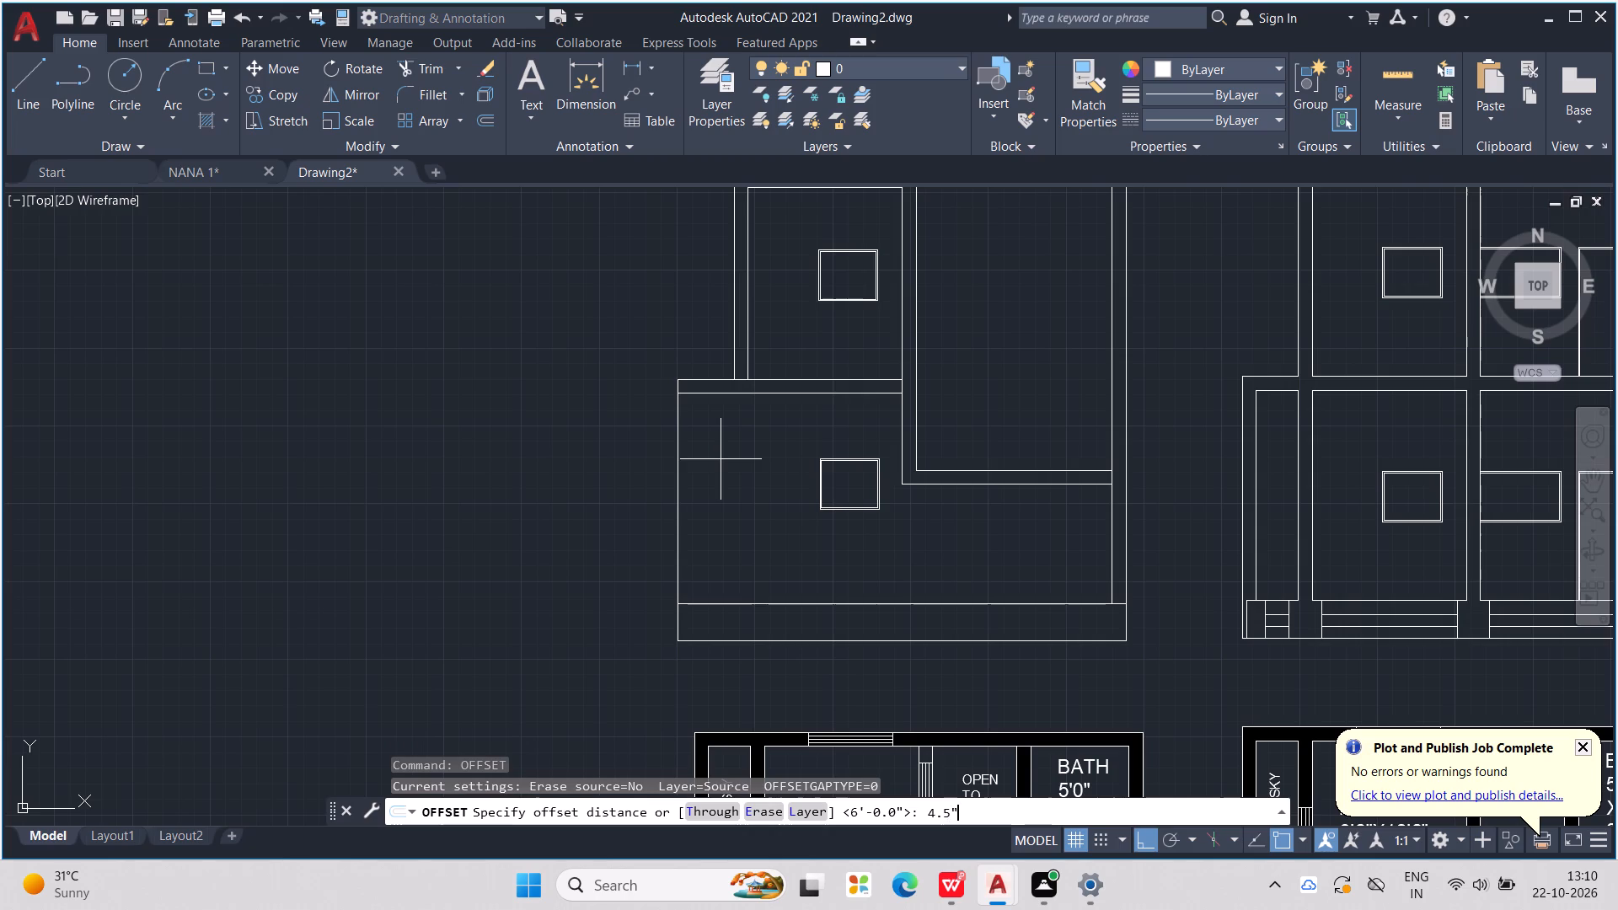
pyautogui.press('Return')
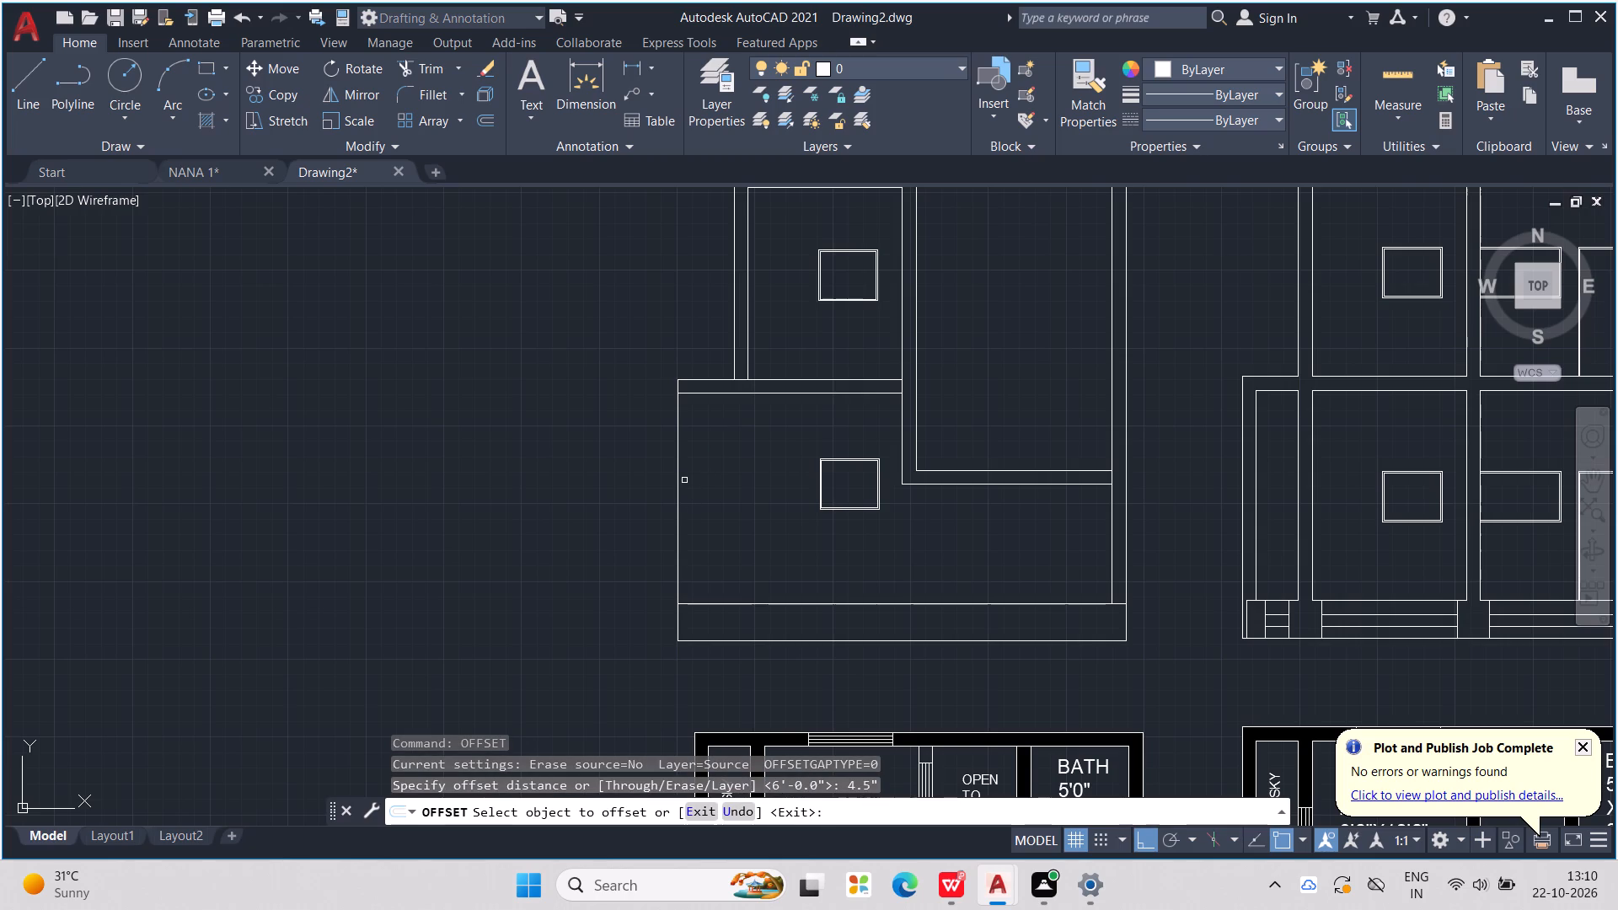
pyautogui.click(678, 469)
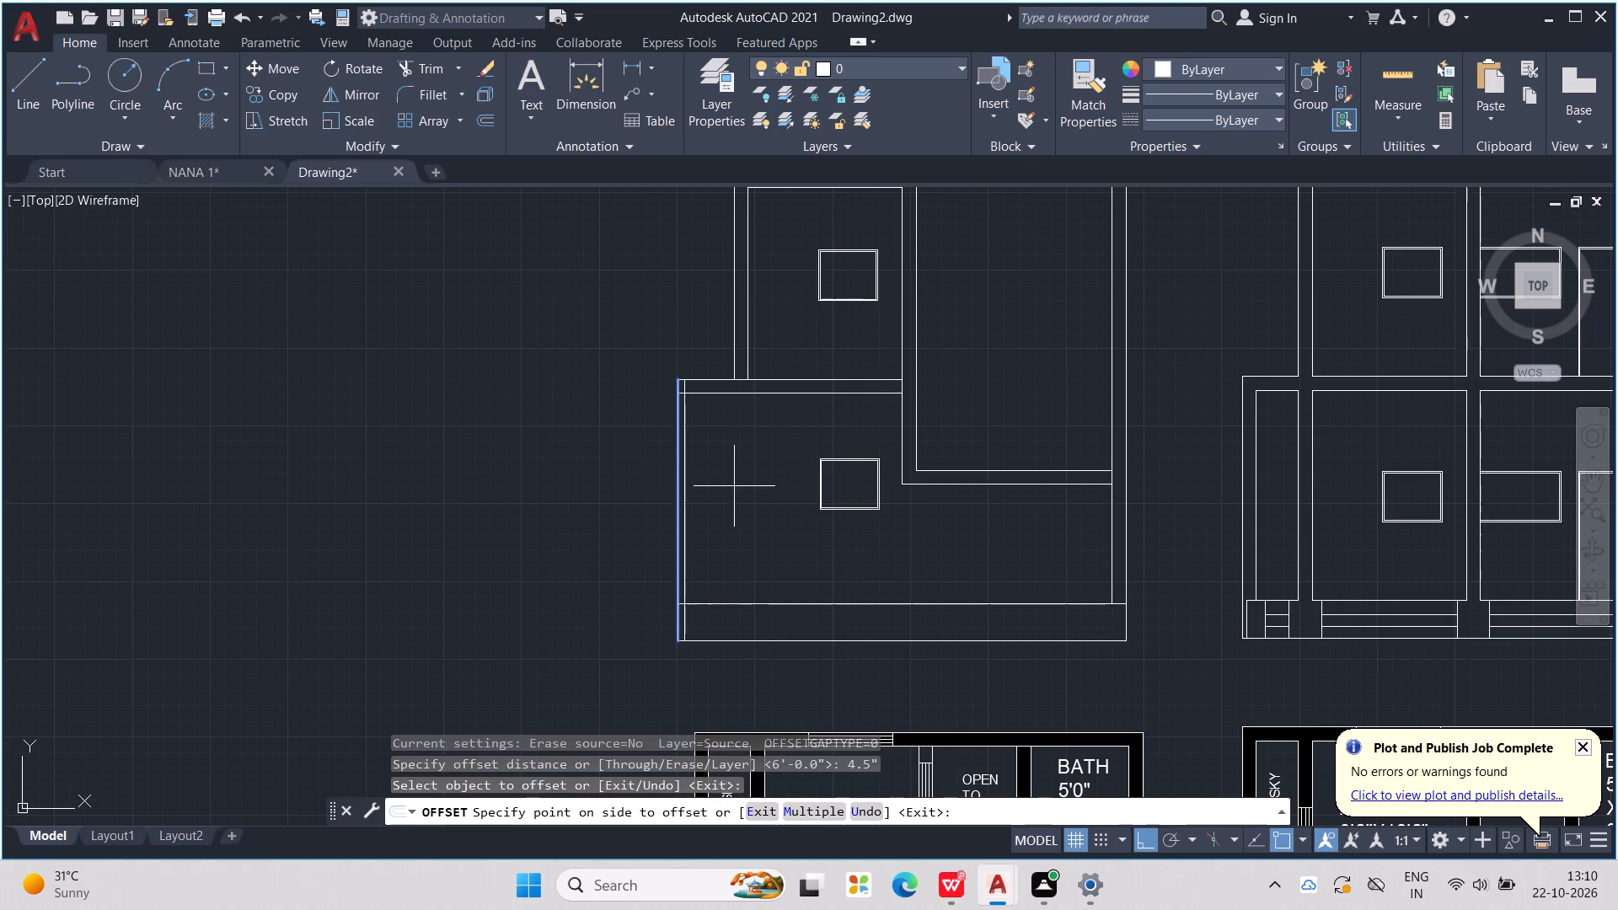
pyautogui.click(736, 486)
# Offset every segment of the ground-floor line and the base line below it 4.5" upward.
pyautogui.click(735, 604)
pyautogui.click(765, 575)
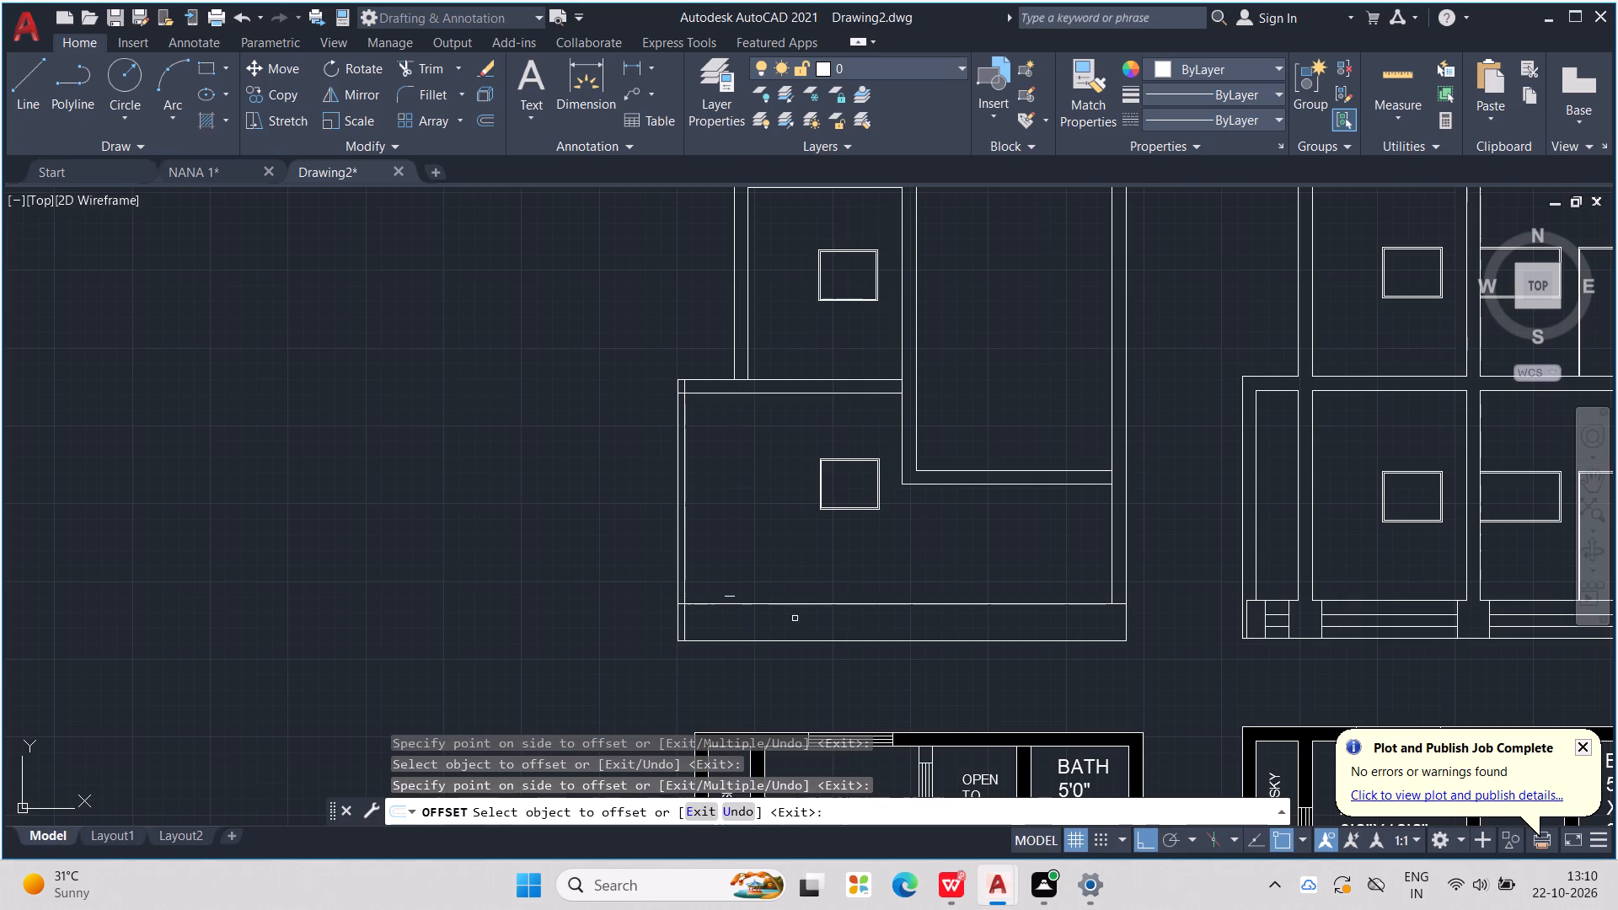
pyautogui.click(812, 602)
pyautogui.click(812, 576)
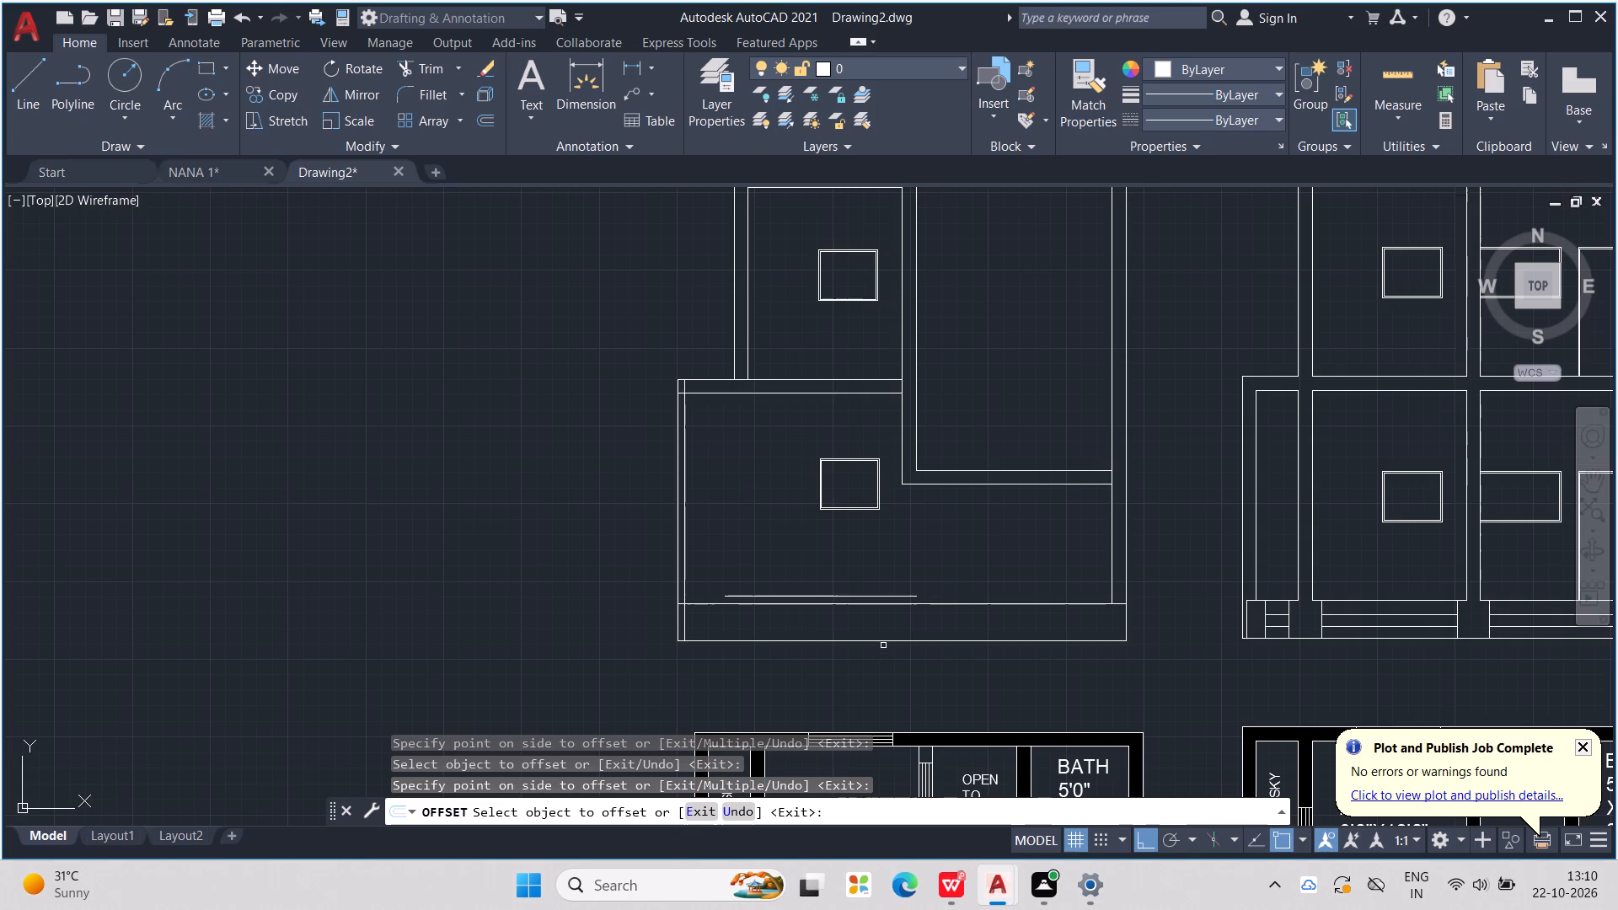
pyautogui.click(883, 643)
pyautogui.click(882, 616)
pyautogui.click(962, 602)
pyautogui.click(962, 587)
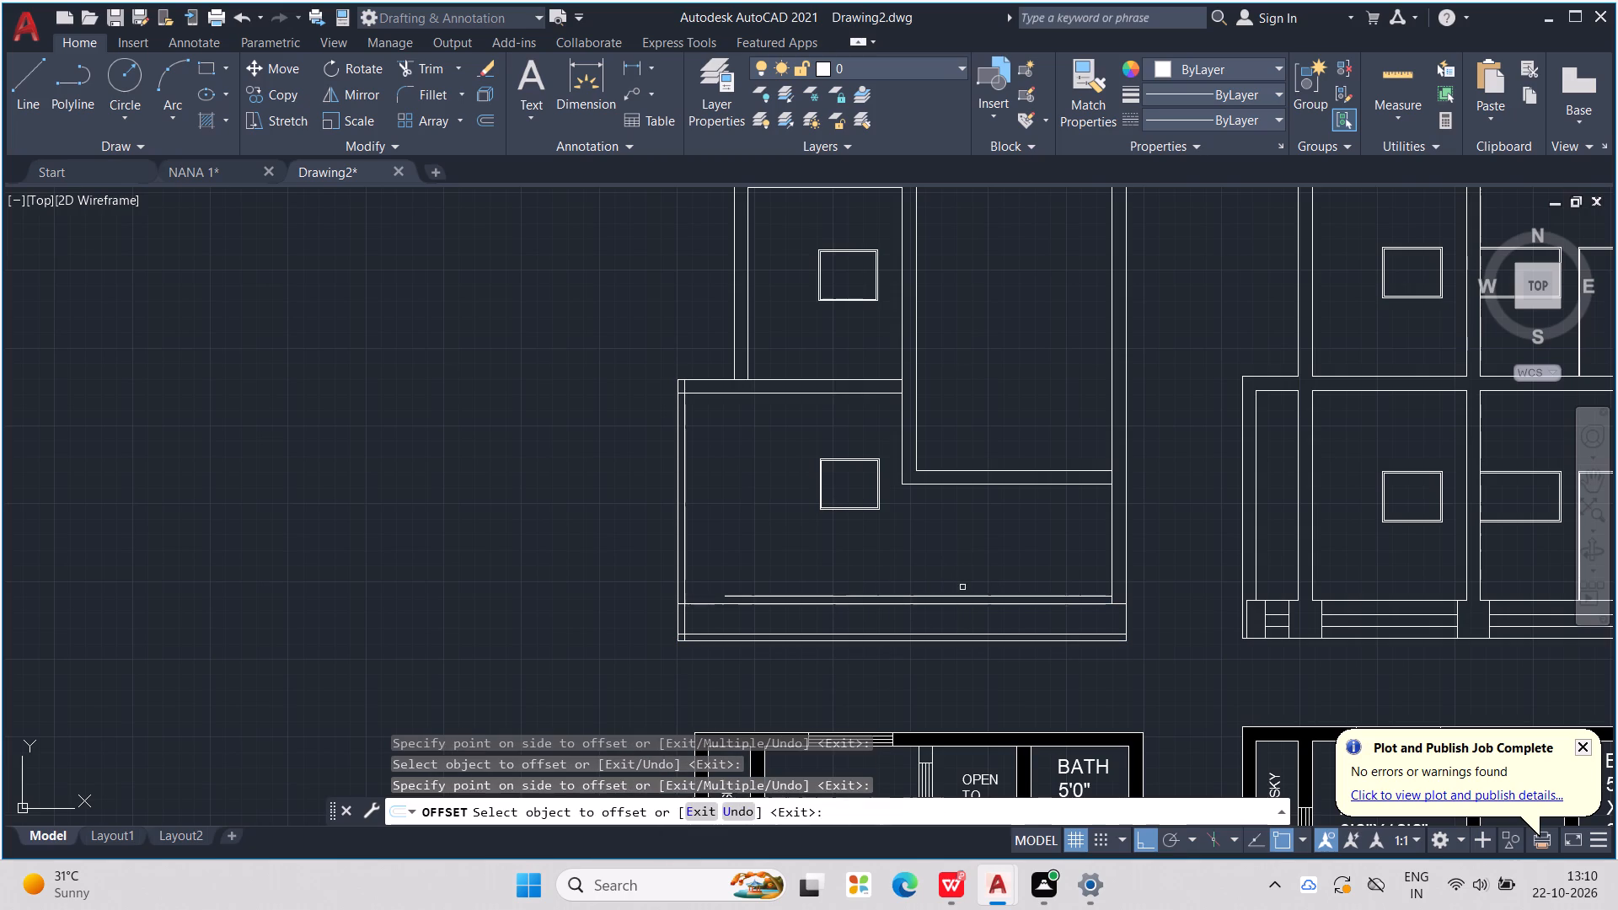
pyautogui.click(702, 602)
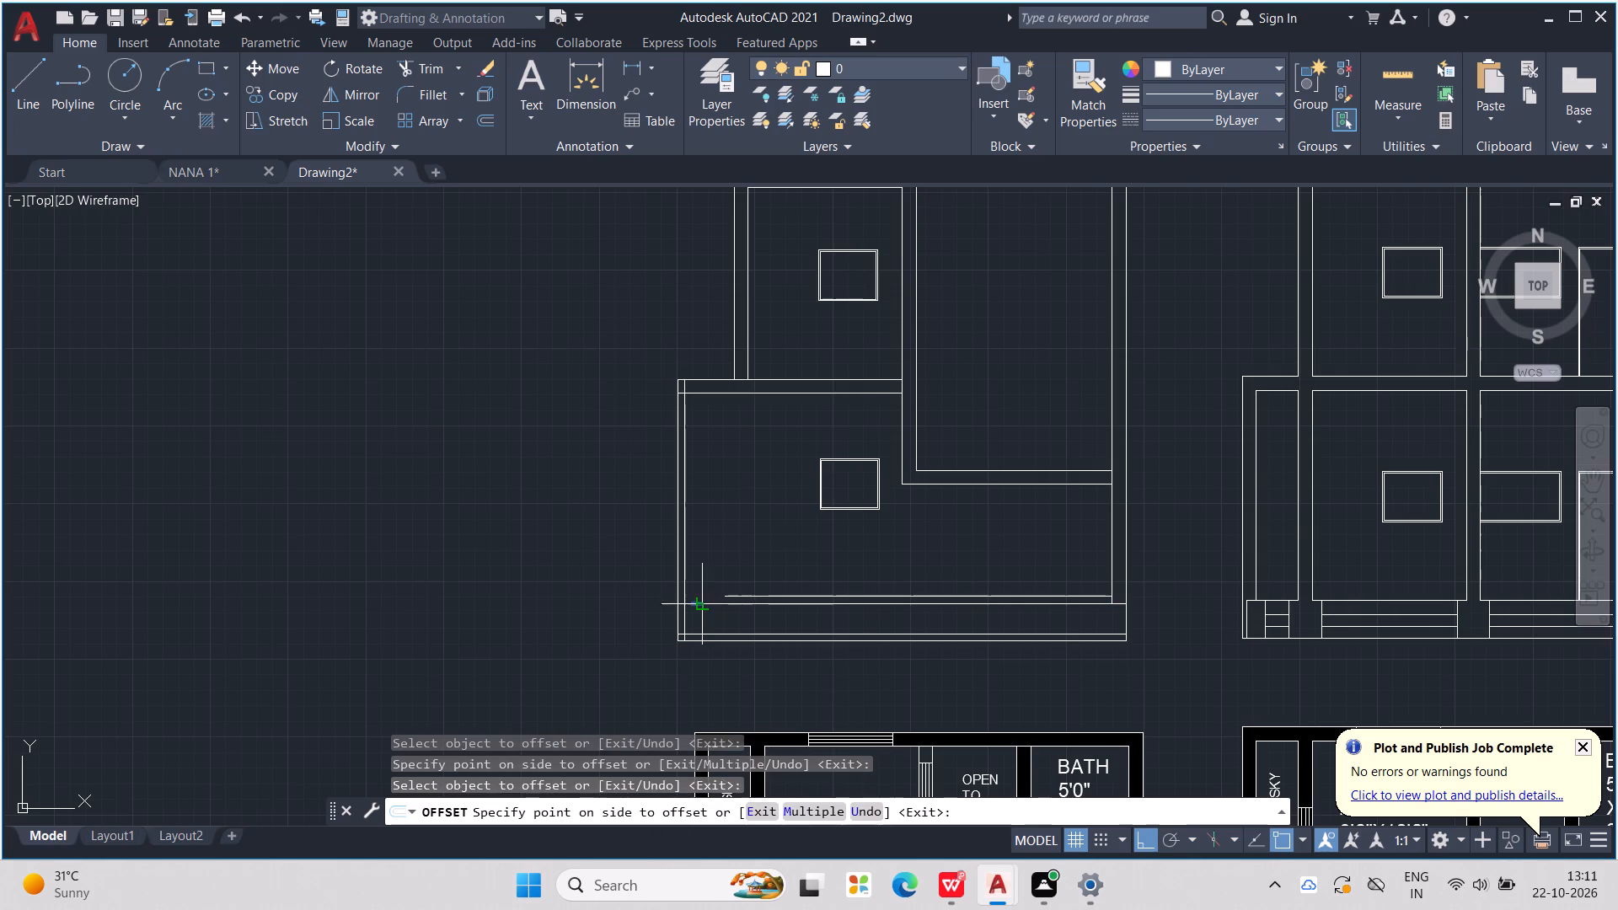
pyautogui.scroll(2, 704, 573)
pyautogui.click(705, 570)
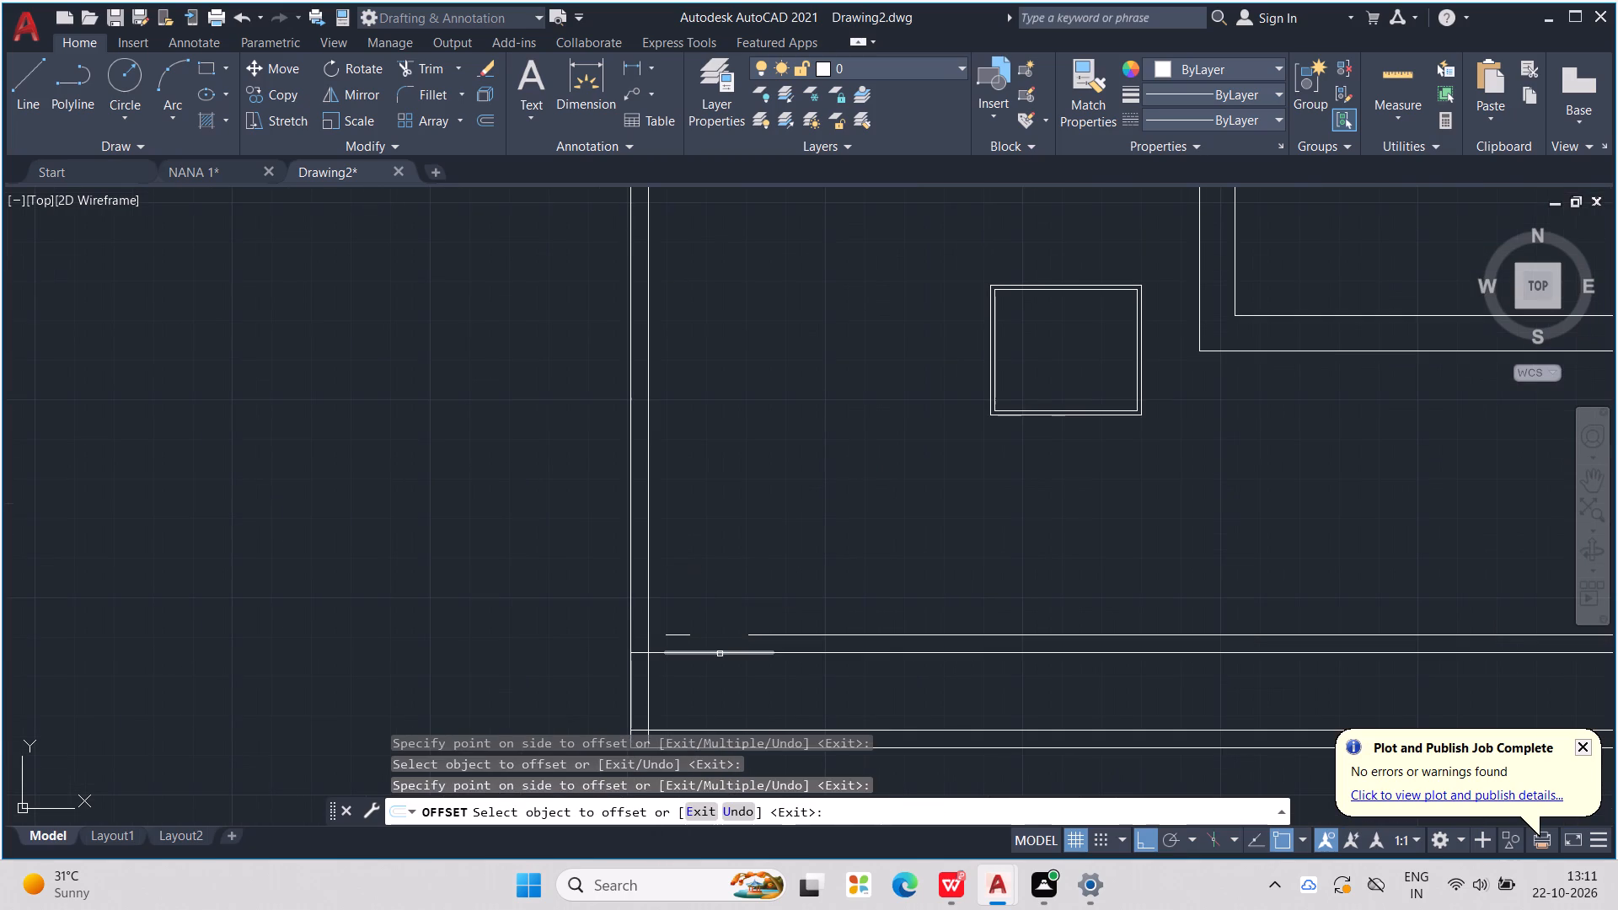
pyautogui.click(724, 650)
pyautogui.click(724, 625)
pyautogui.click(637, 650)
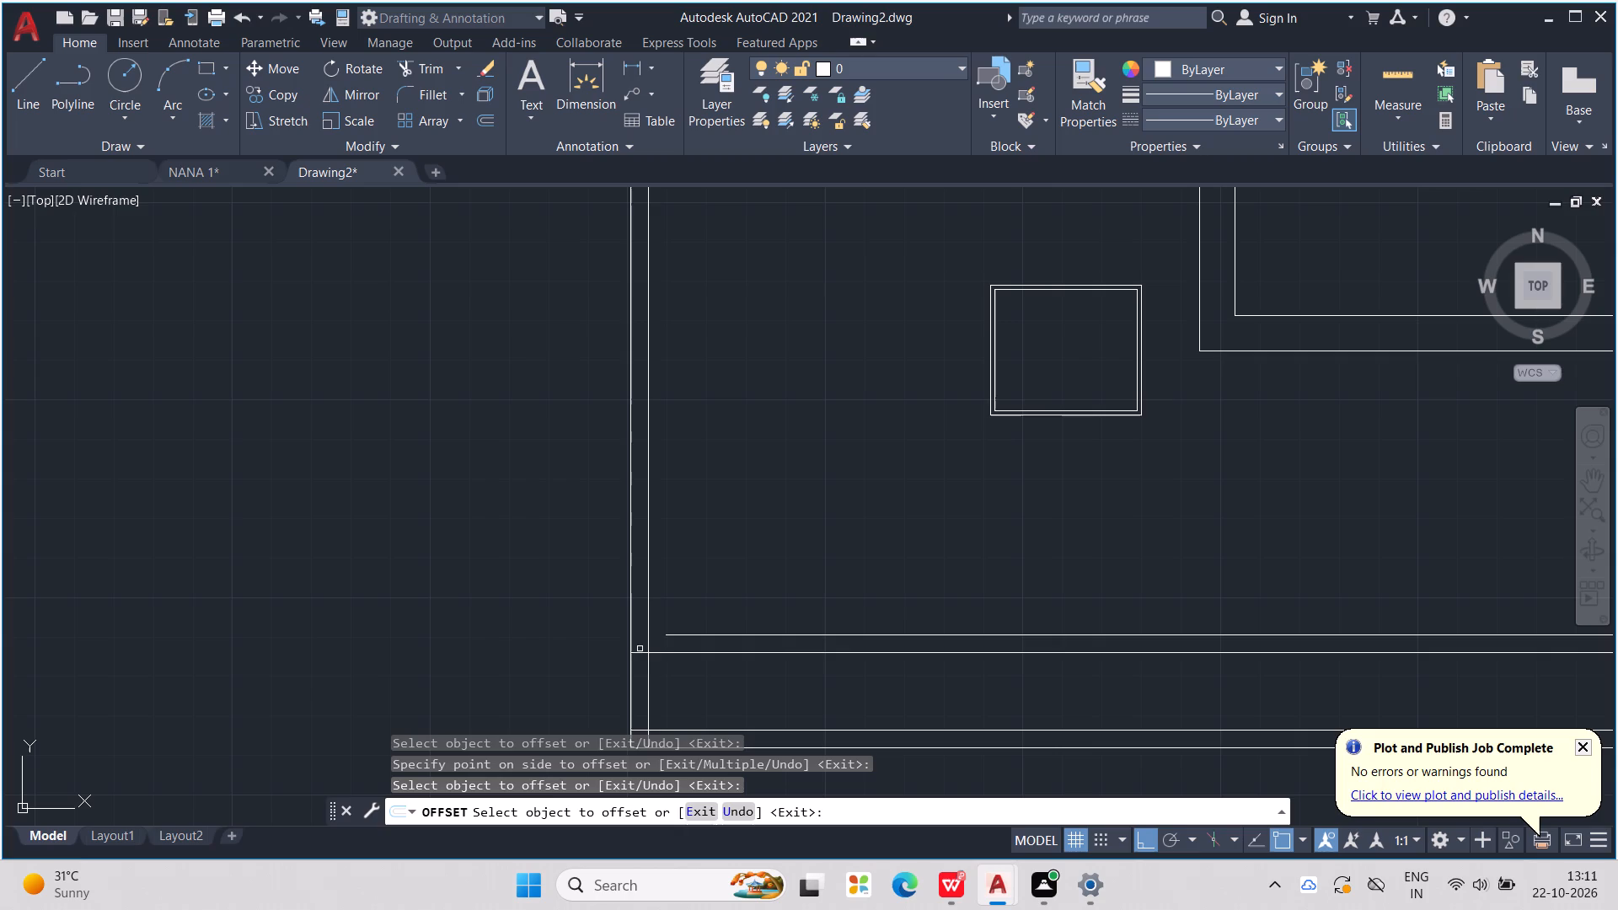
pyautogui.click(640, 653)
pyautogui.click(644, 617)
pyautogui.scroll(-3, 654, 582)
pyautogui.press('Escape')
pyautogui.press('Escape')
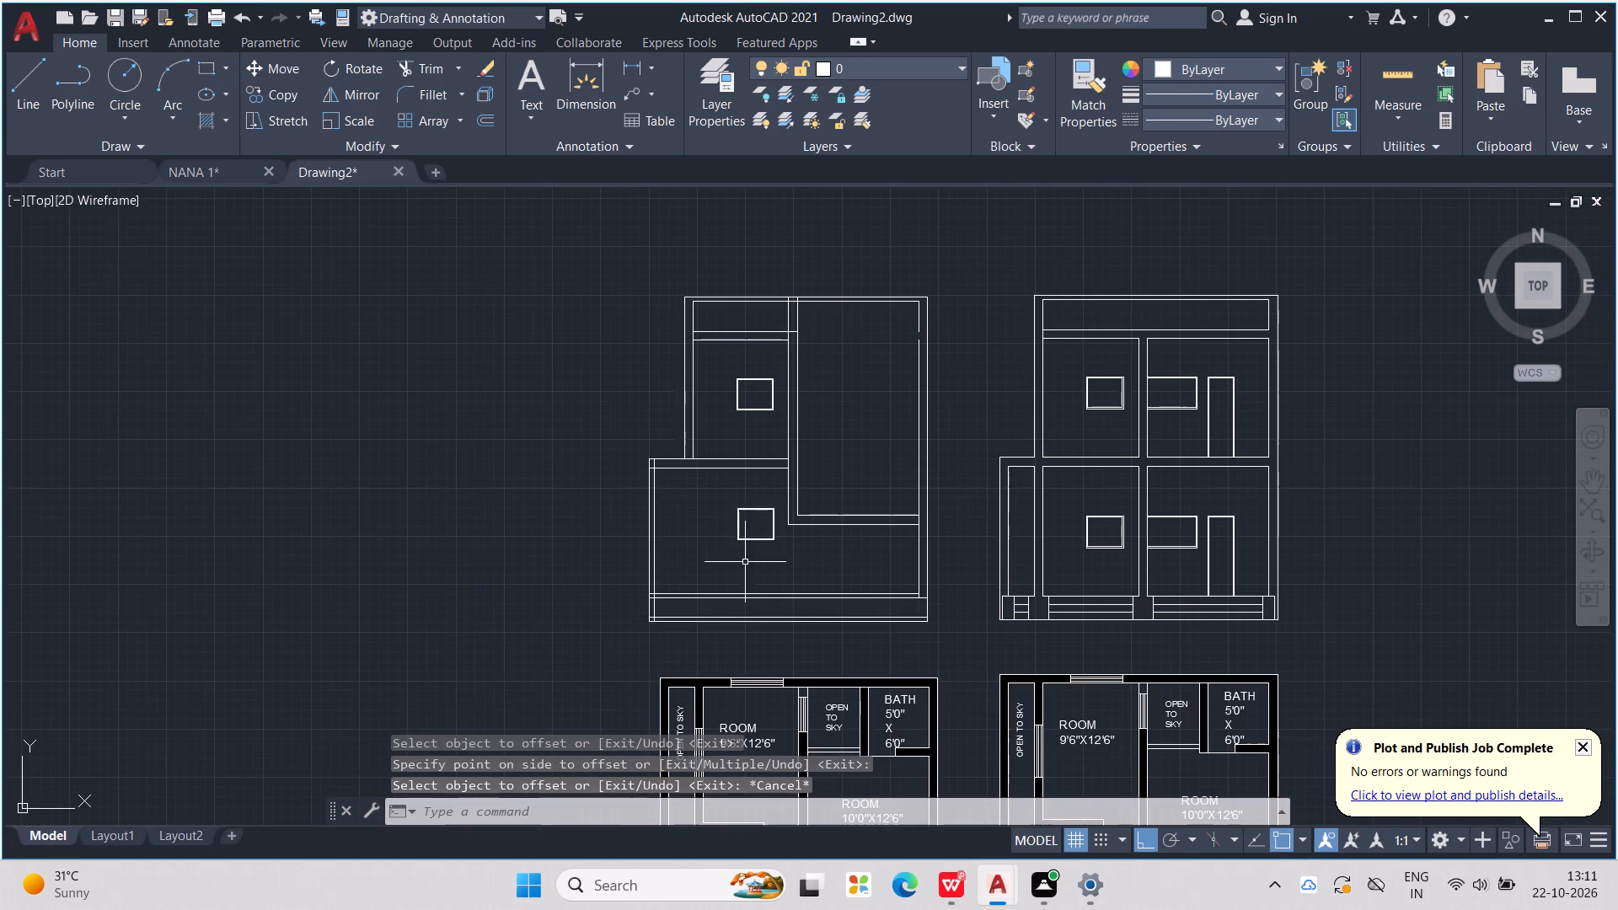
pyautogui.press('Escape')
pyautogui.press('Escape')
pyautogui.press('Escape')
pyautogui.press('Escape')
pyautogui.press('Escape')
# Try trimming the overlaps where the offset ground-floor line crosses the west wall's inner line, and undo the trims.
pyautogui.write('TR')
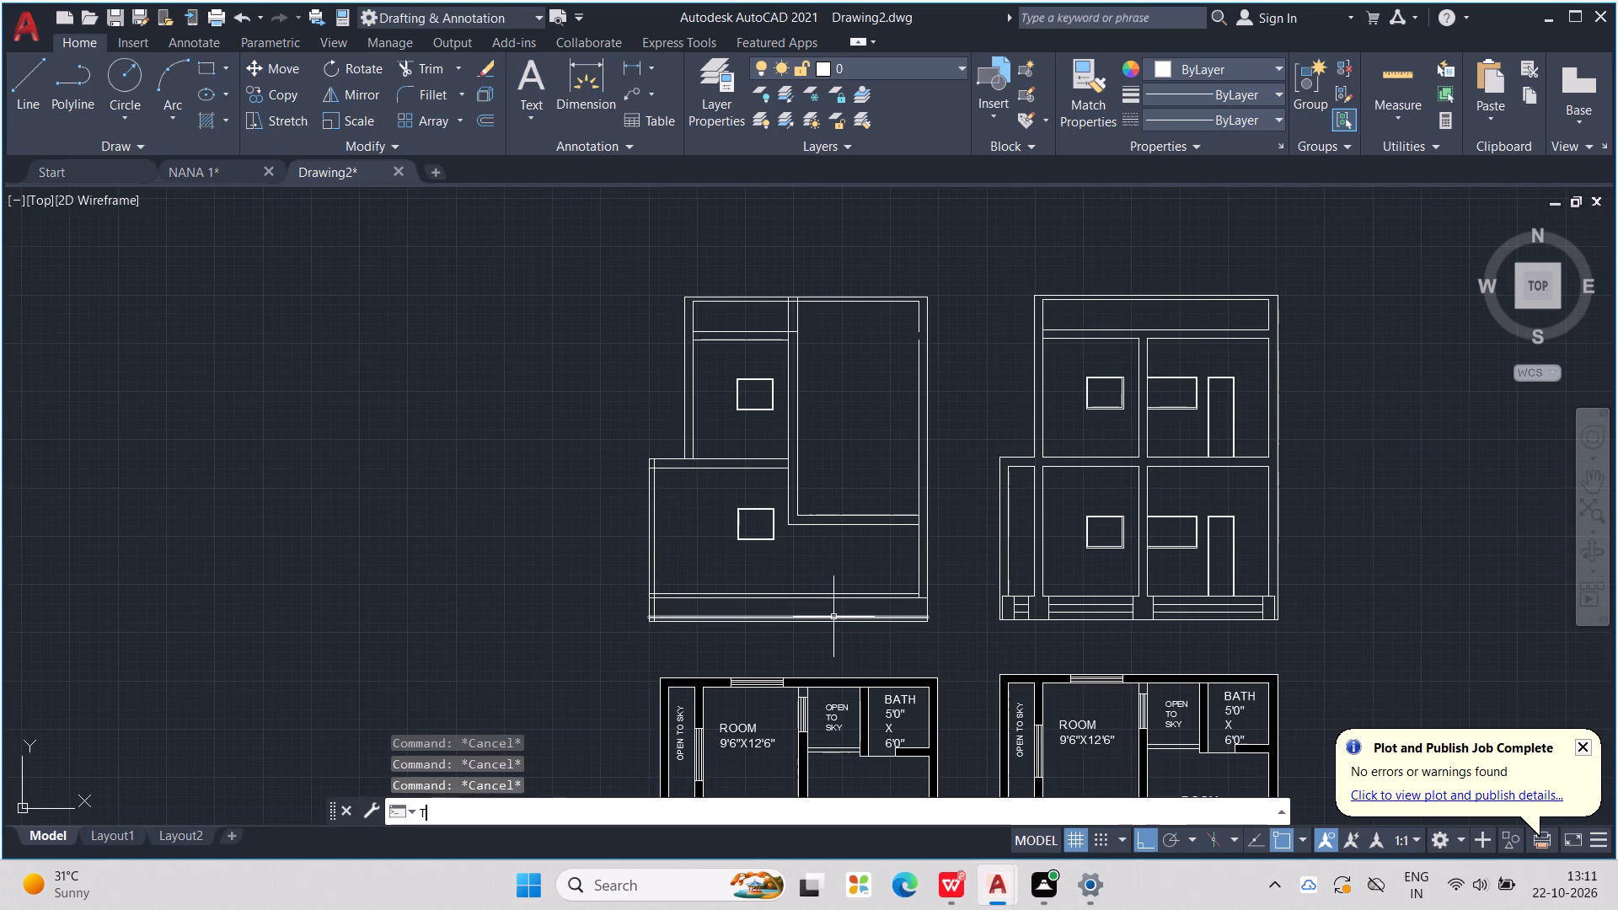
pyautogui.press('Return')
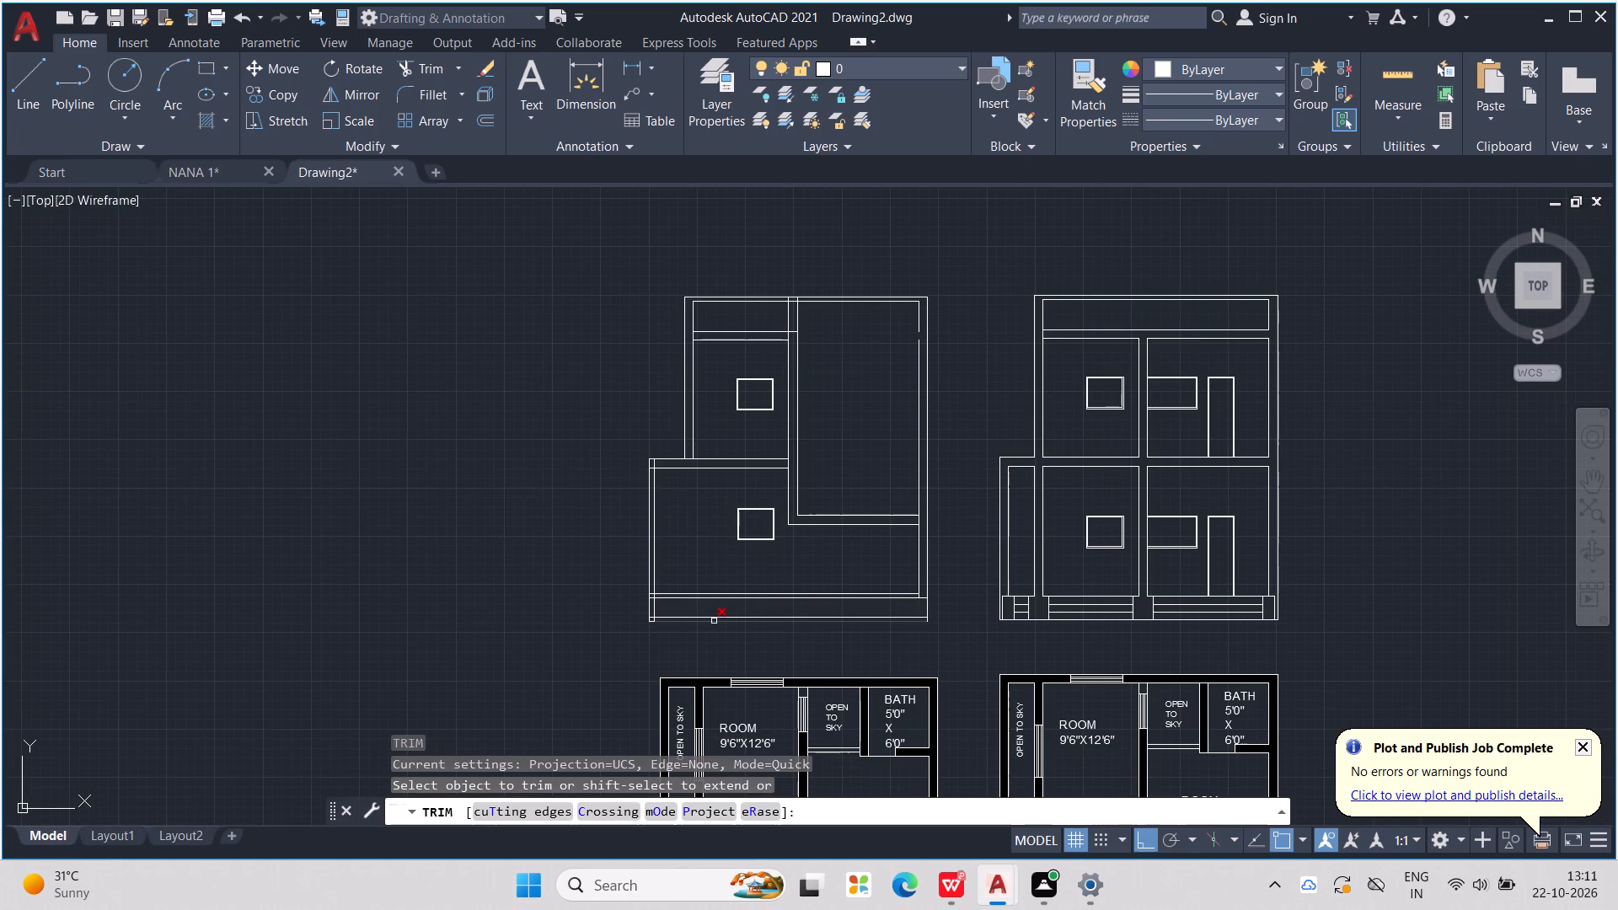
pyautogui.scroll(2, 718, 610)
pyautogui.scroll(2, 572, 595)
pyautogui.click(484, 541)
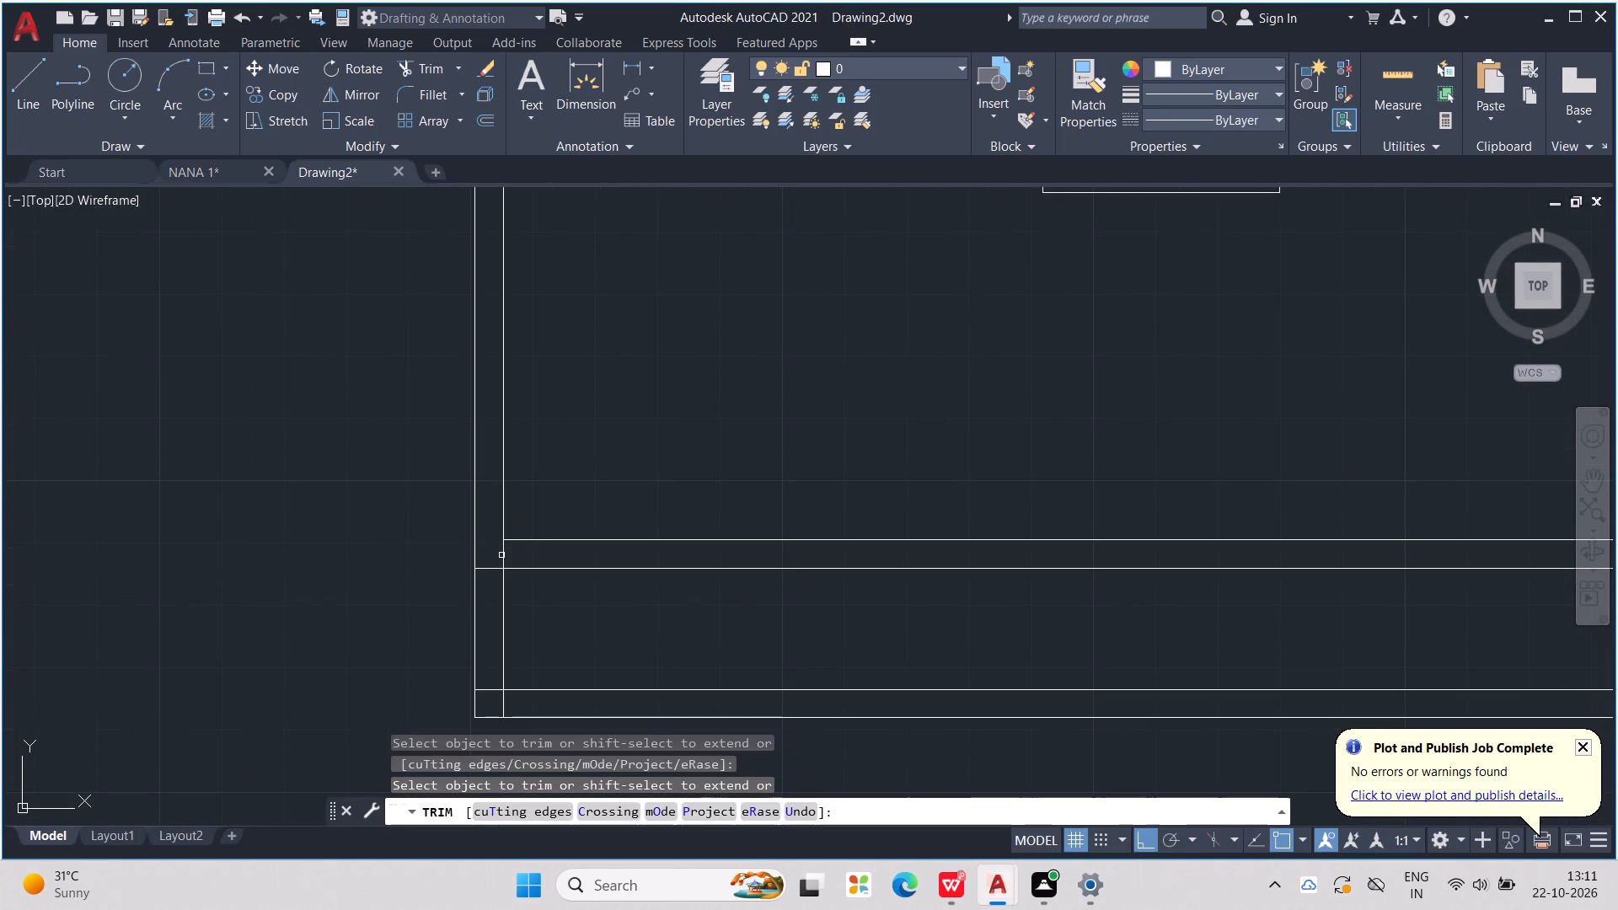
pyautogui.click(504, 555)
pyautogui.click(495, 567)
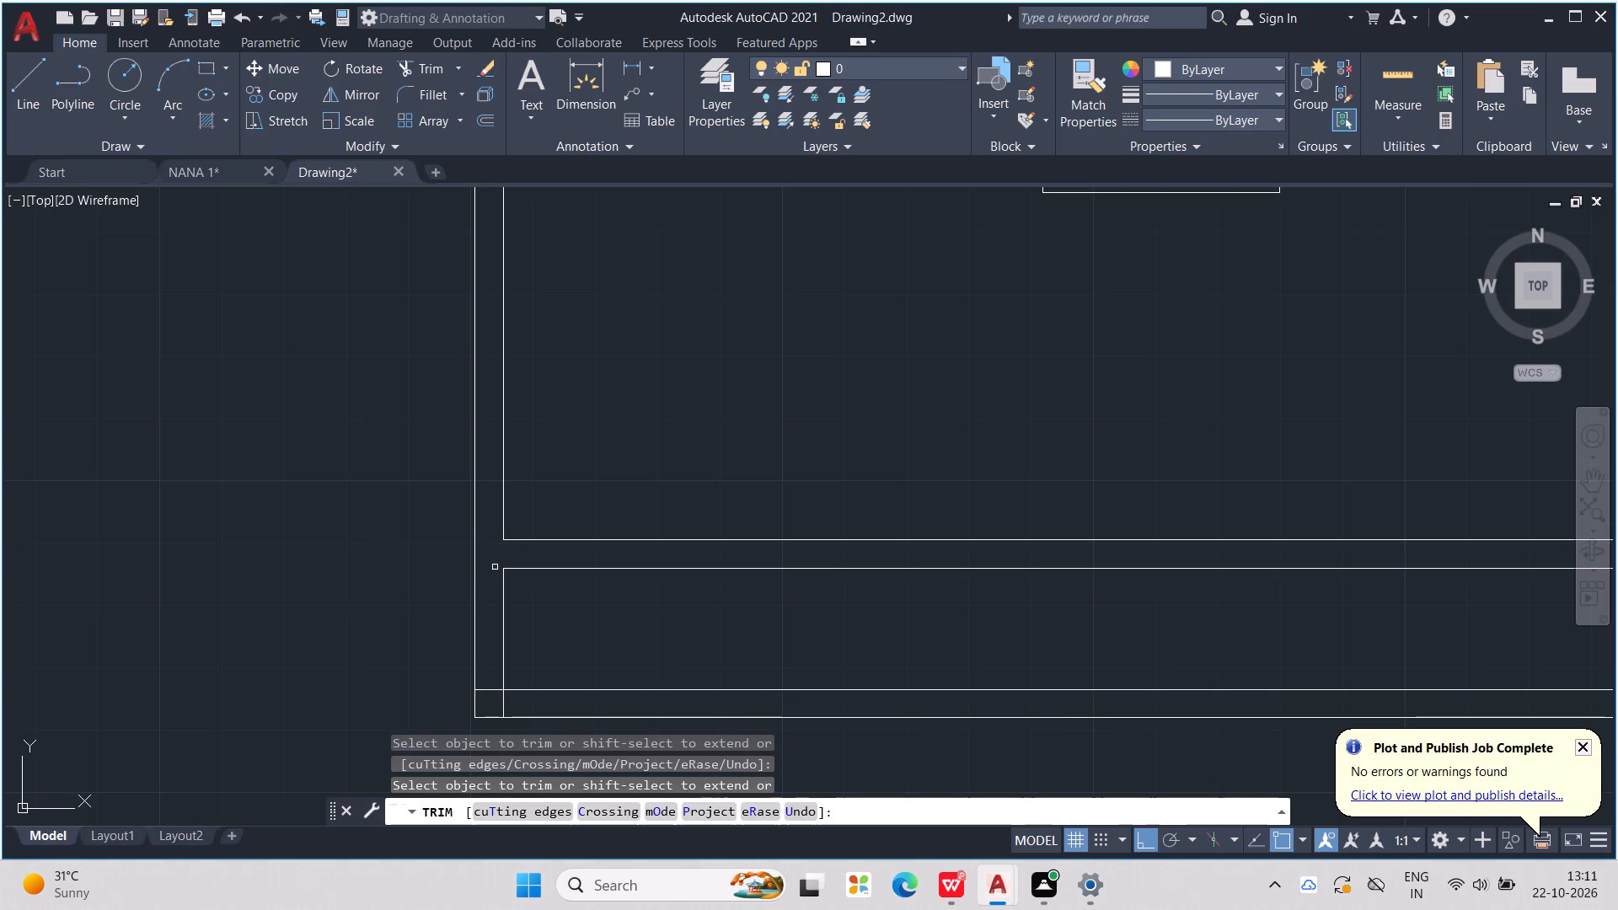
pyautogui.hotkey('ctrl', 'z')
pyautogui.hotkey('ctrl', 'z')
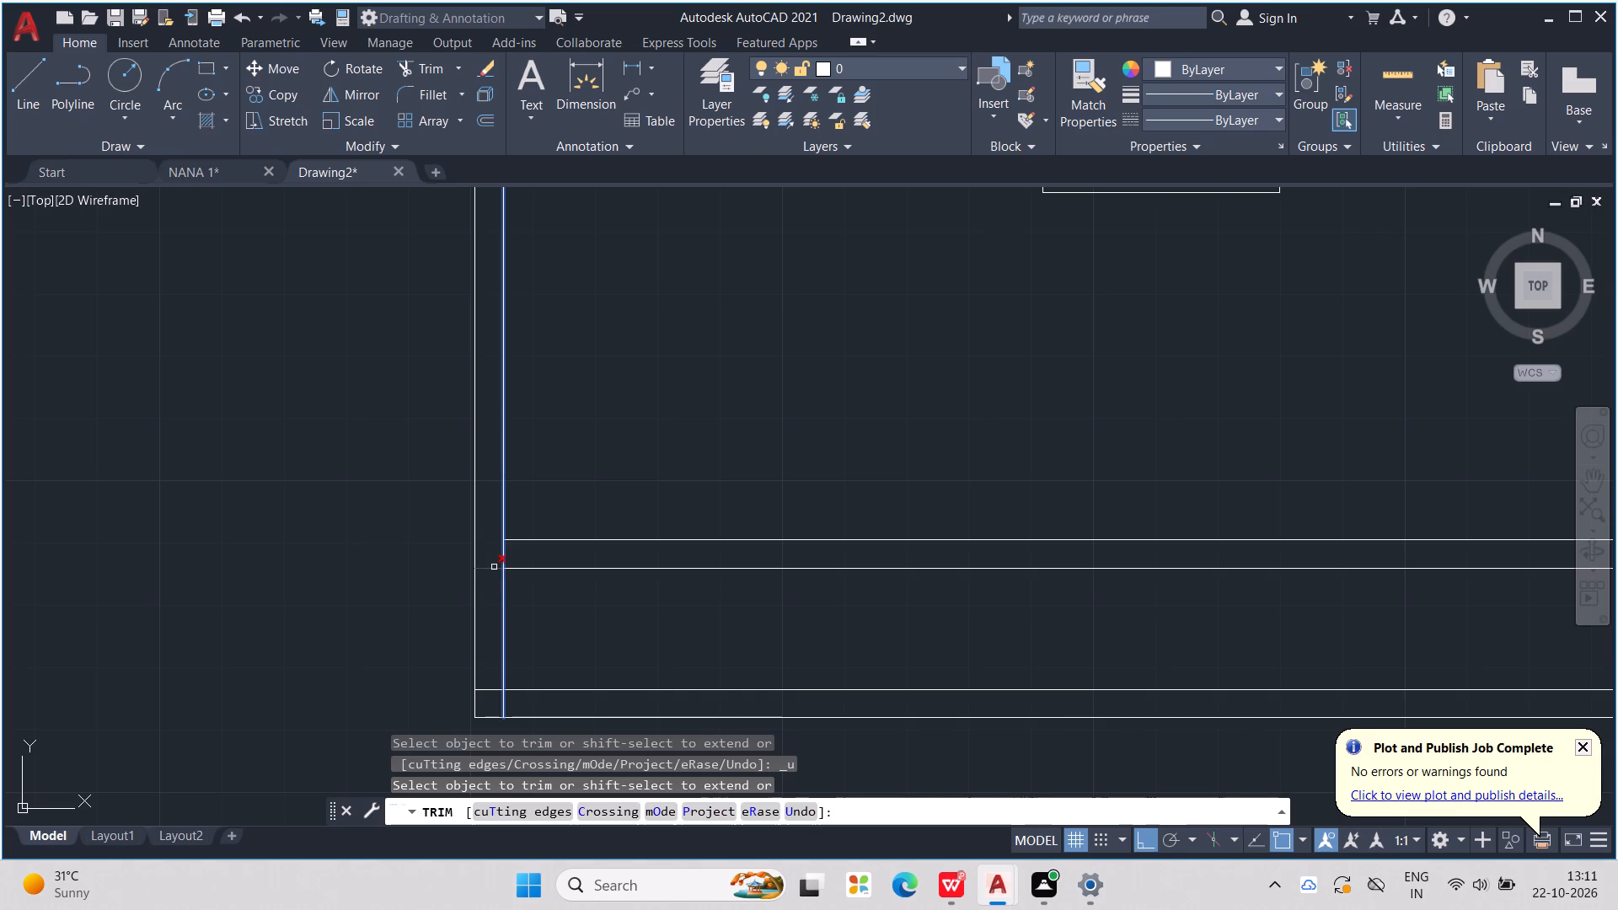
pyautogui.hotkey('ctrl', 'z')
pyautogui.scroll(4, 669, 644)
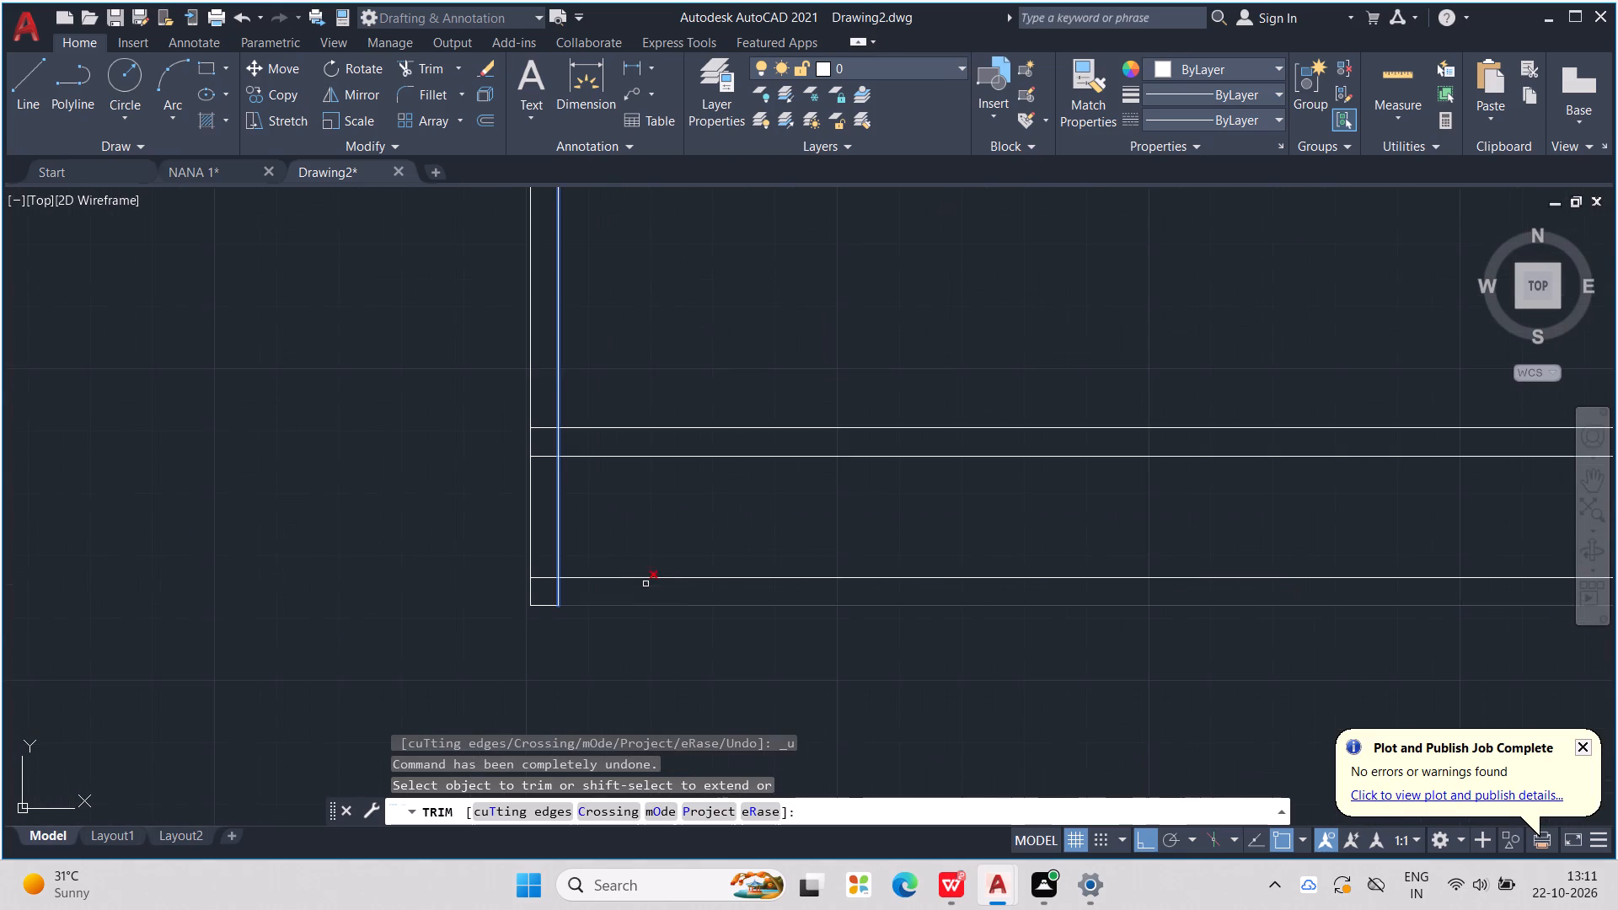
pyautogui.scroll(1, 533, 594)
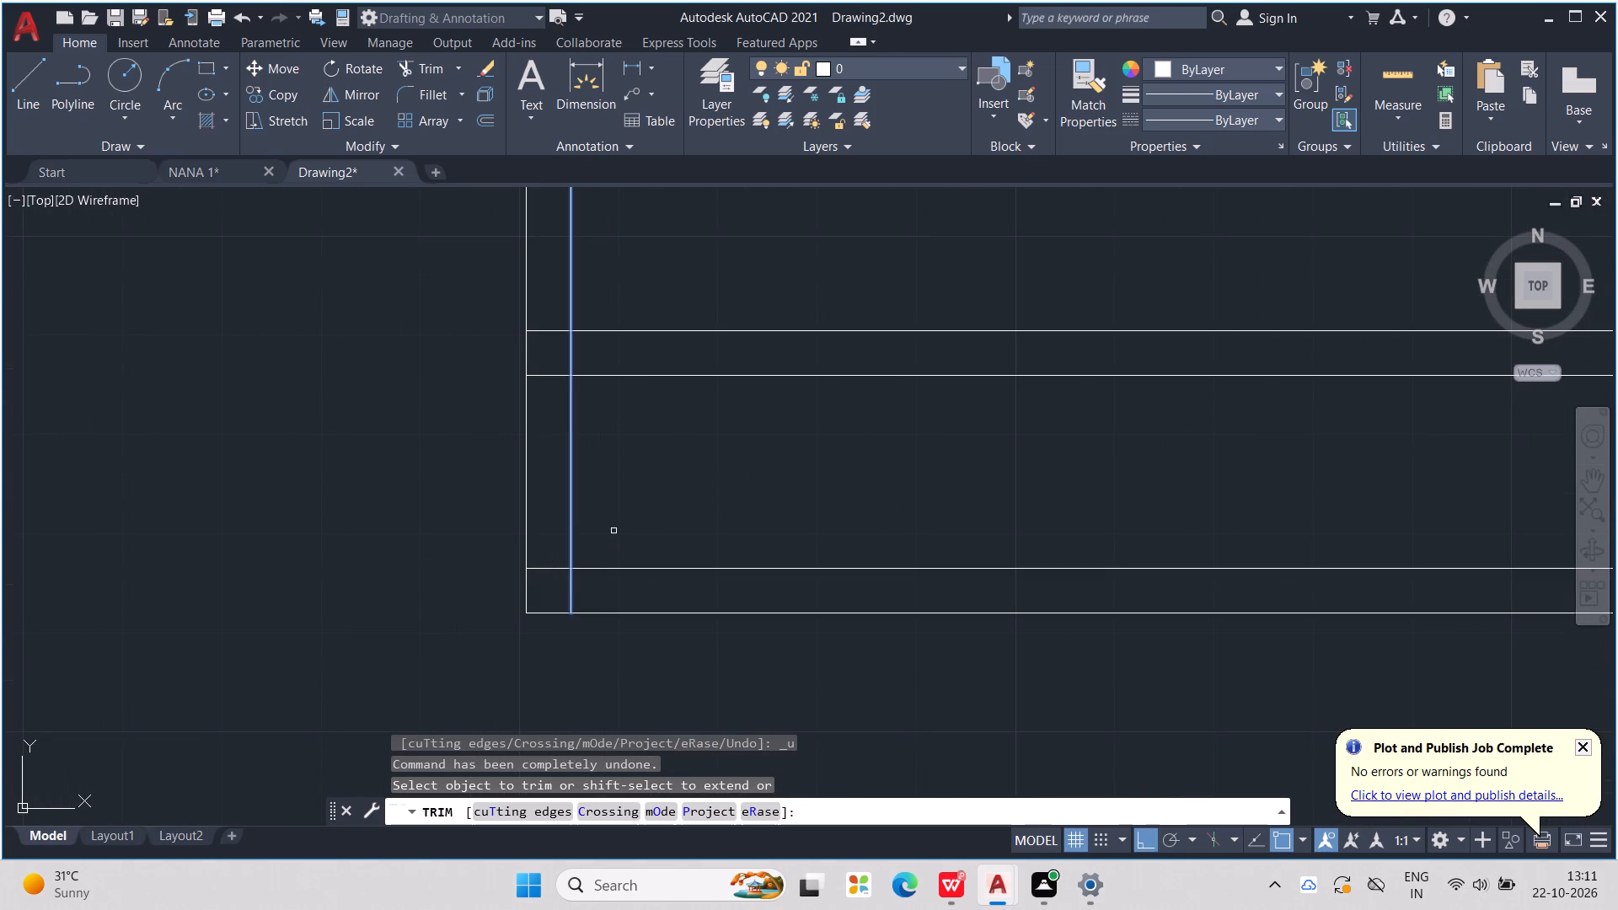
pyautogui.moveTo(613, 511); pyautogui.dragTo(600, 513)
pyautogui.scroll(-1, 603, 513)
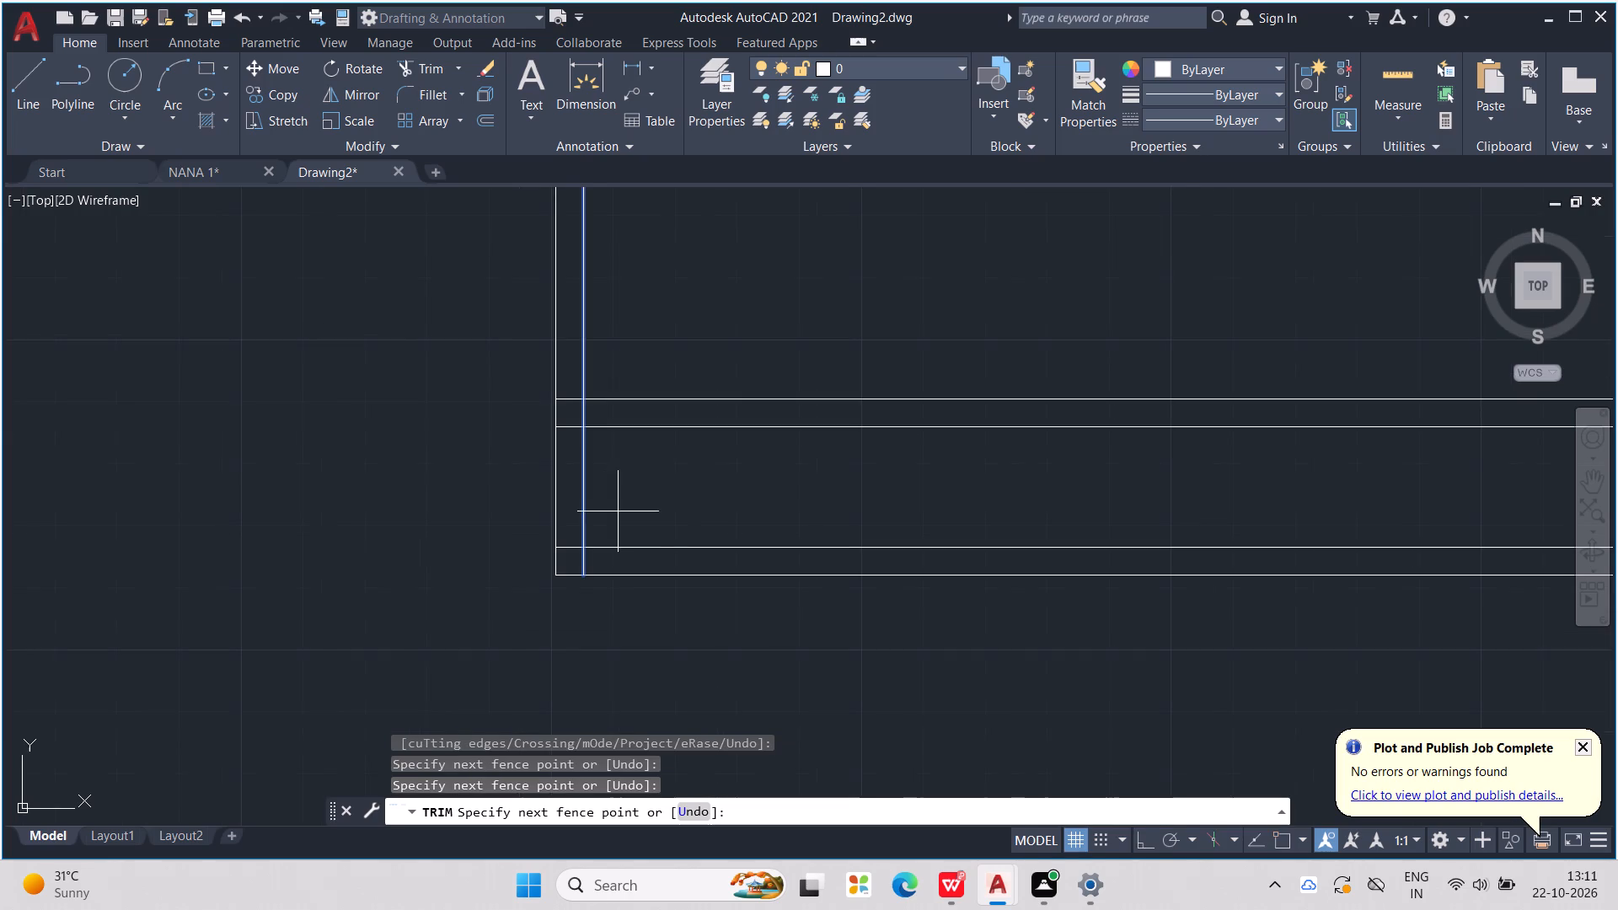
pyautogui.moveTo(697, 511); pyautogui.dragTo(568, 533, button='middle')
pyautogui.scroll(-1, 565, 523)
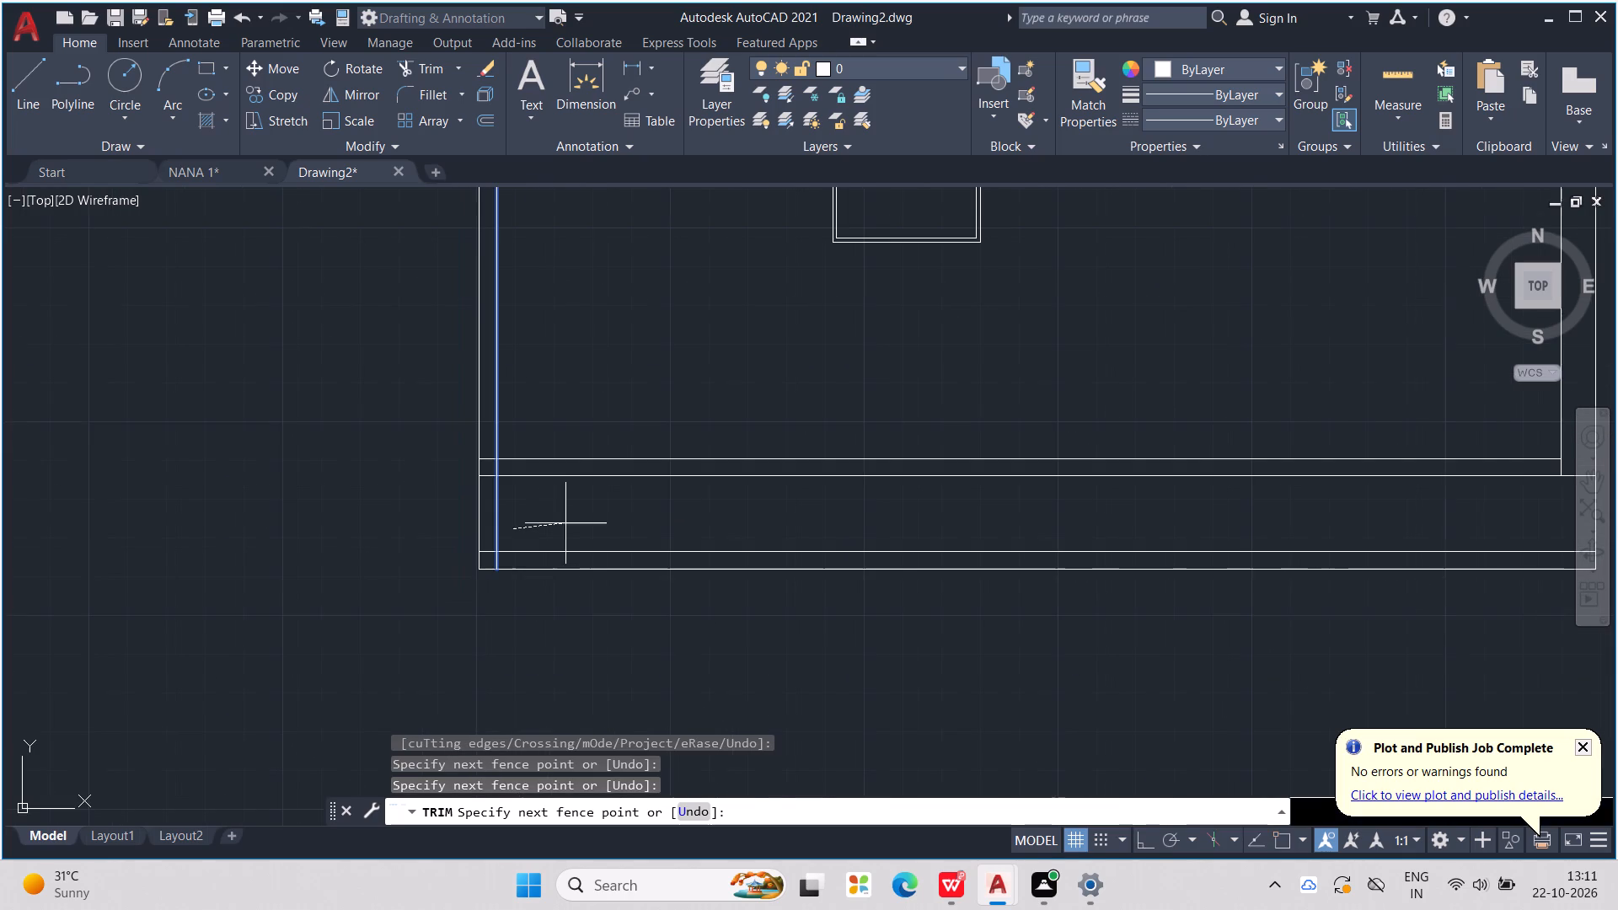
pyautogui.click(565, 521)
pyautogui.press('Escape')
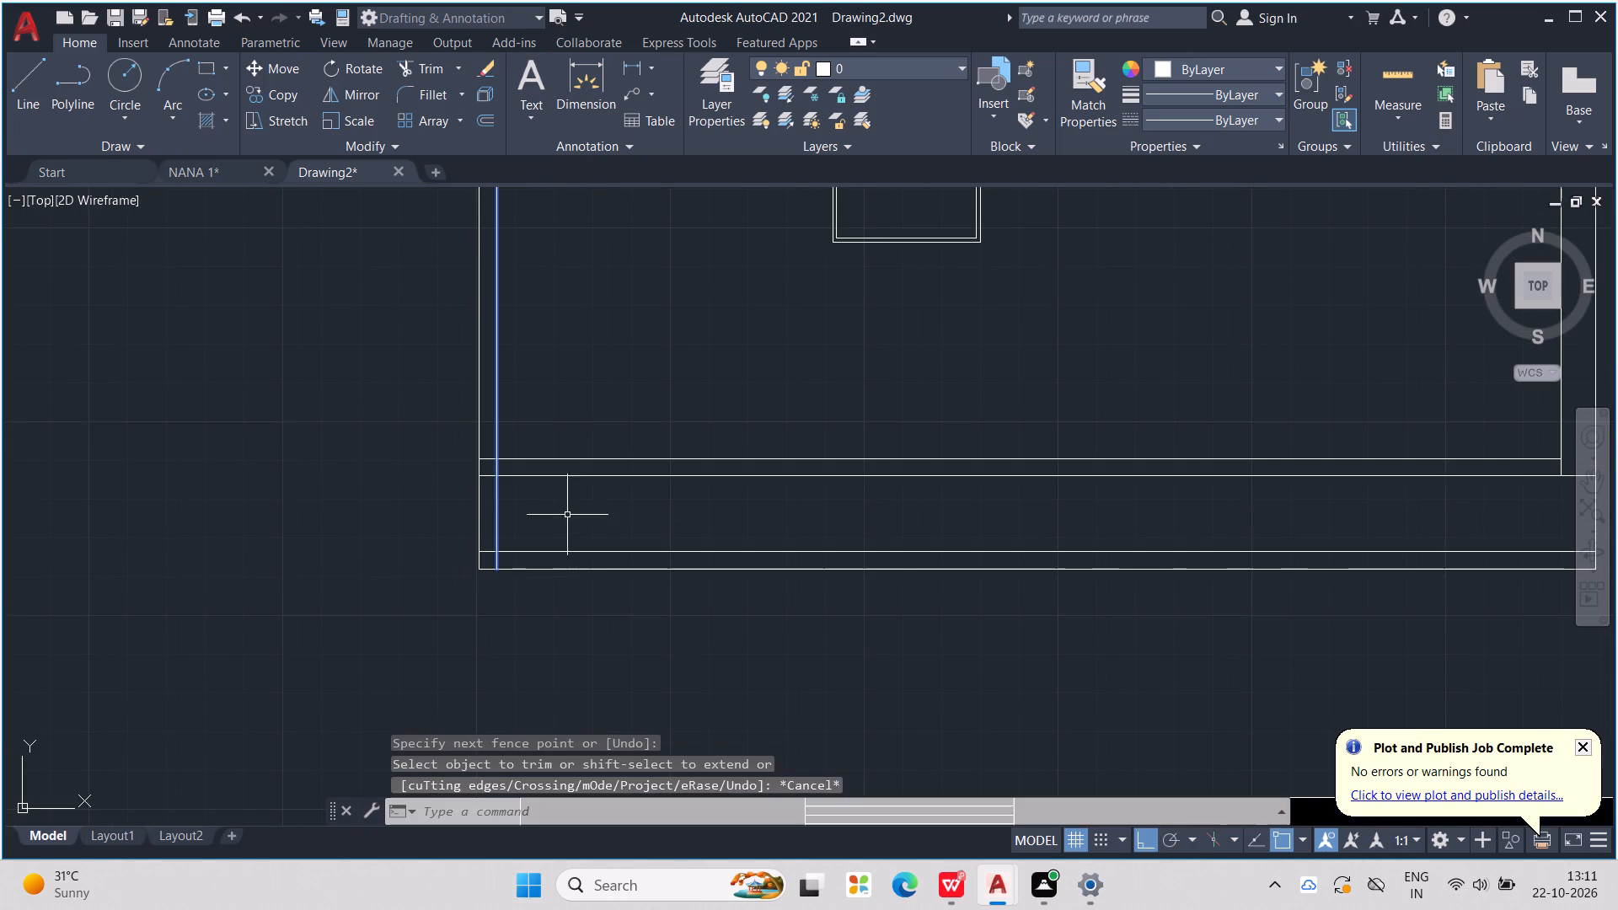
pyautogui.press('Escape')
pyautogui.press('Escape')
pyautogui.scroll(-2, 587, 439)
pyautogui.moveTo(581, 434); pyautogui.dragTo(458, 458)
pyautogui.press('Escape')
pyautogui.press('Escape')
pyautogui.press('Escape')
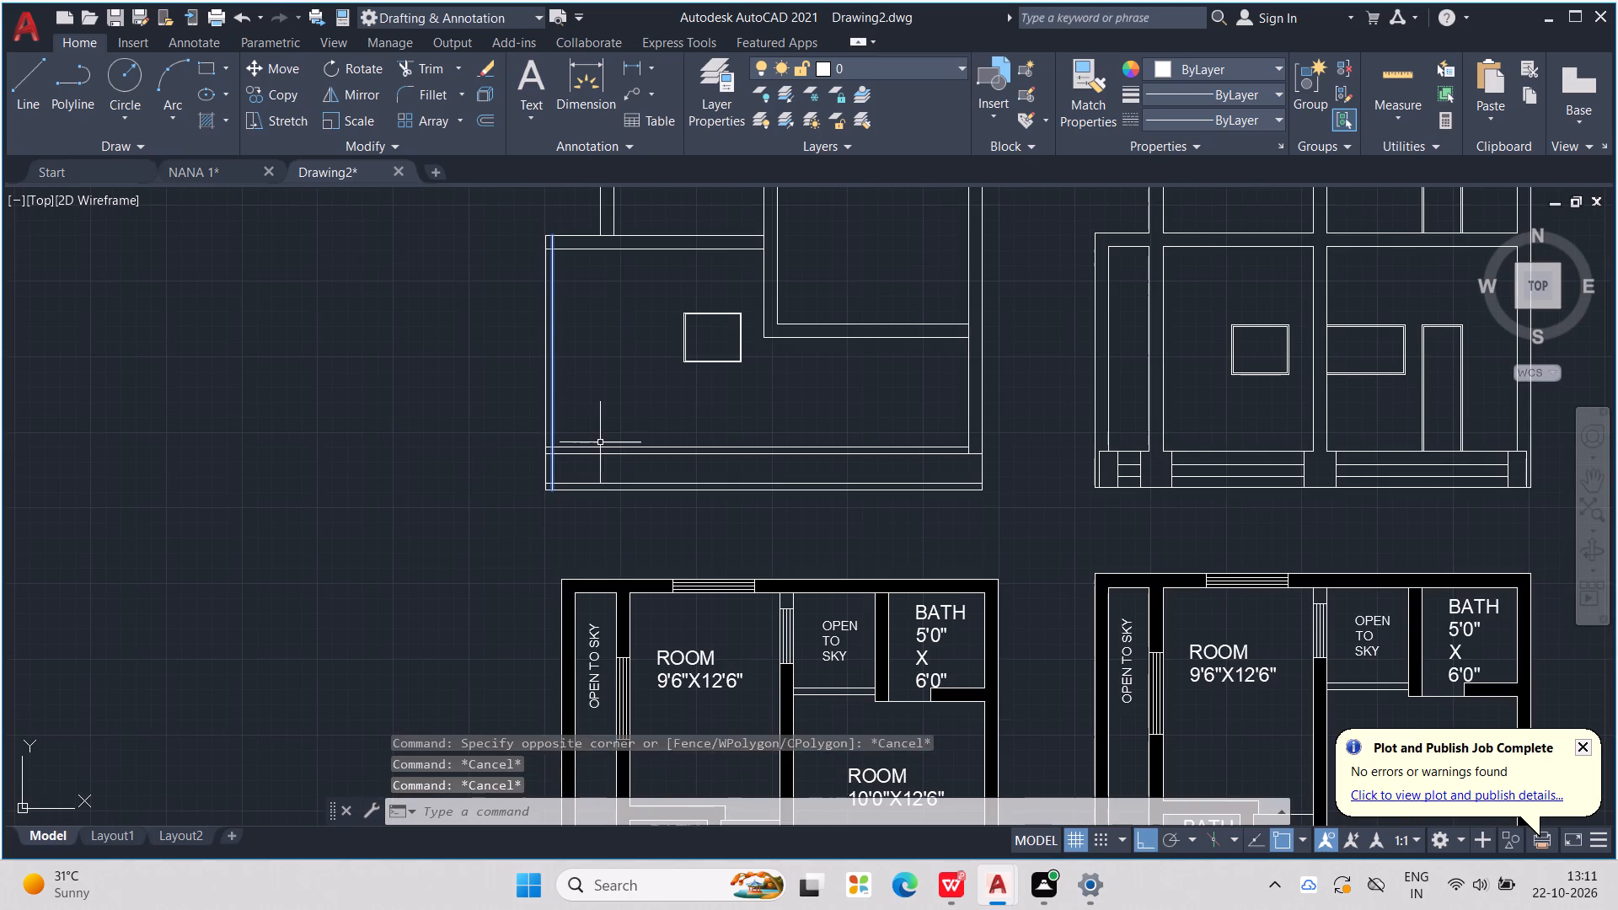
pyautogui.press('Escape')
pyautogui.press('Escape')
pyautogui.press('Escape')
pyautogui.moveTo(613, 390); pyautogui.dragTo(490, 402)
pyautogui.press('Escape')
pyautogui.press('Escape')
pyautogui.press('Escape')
# Trim the west wall's new inner line and the first-floor slab underside to meet in a clean corner at the slab's west end.
pyautogui.write('TR')
pyautogui.press('Return')
pyautogui.scroll(1, 586, 424)
pyautogui.moveTo(549, 305); pyautogui.dragTo(568, 509, button='middle')
pyautogui.scroll(2, 509, 345)
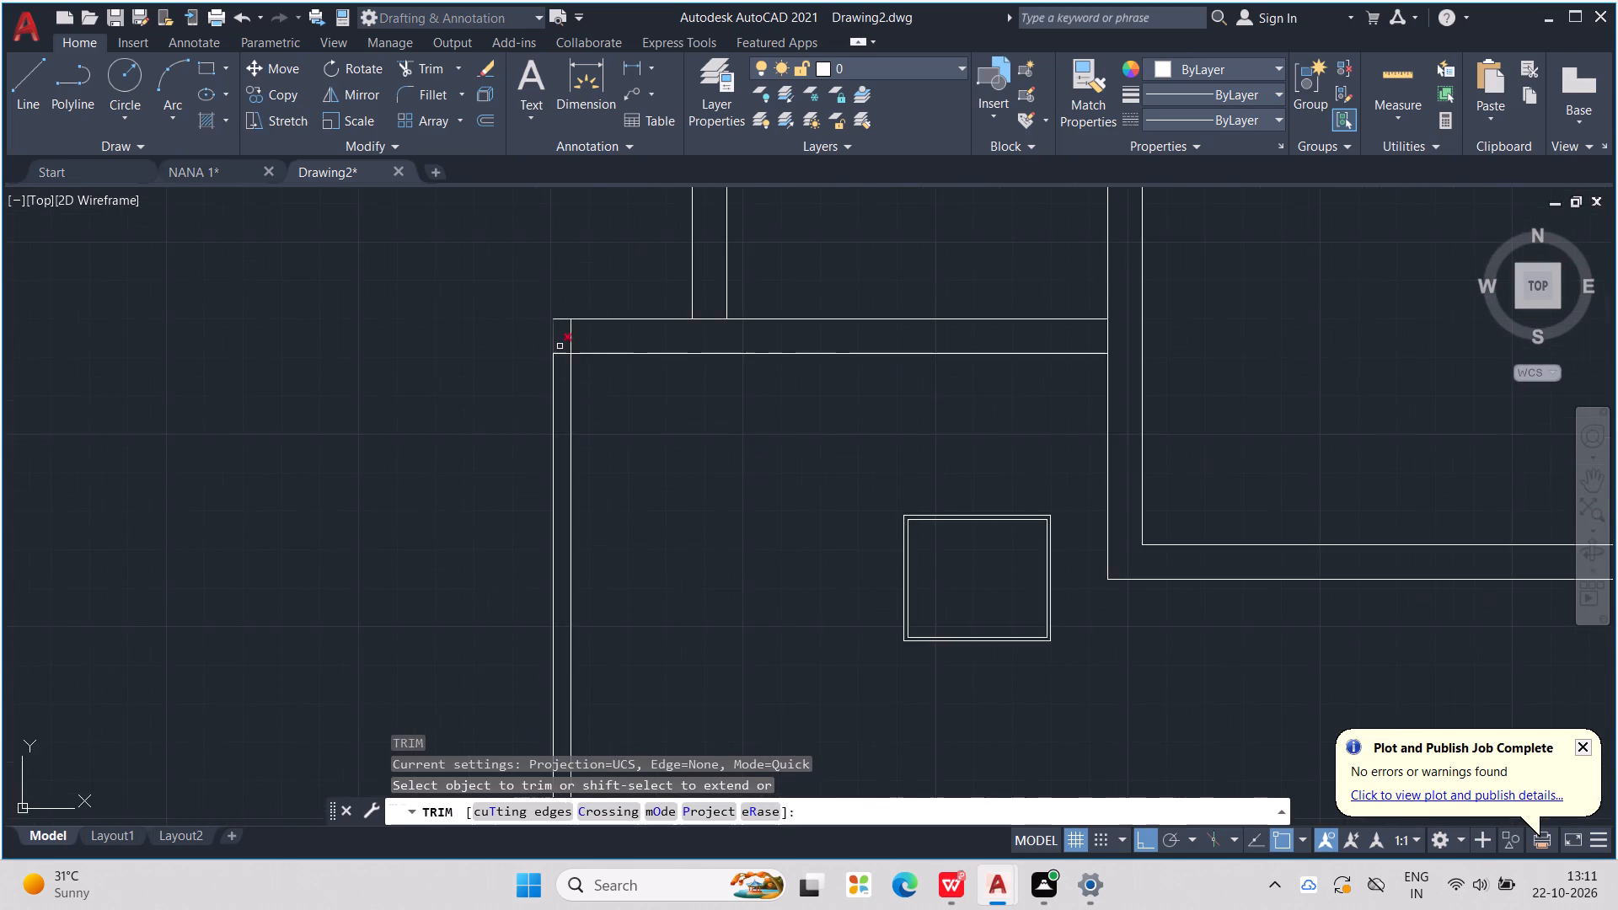
pyautogui.scroll(1, 561, 347)
pyautogui.click(571, 341)
pyautogui.click(582, 338)
pyautogui.moveTo(565, 345); pyautogui.dragTo(560, 372)
pyautogui.scroll(-4, 560, 368)
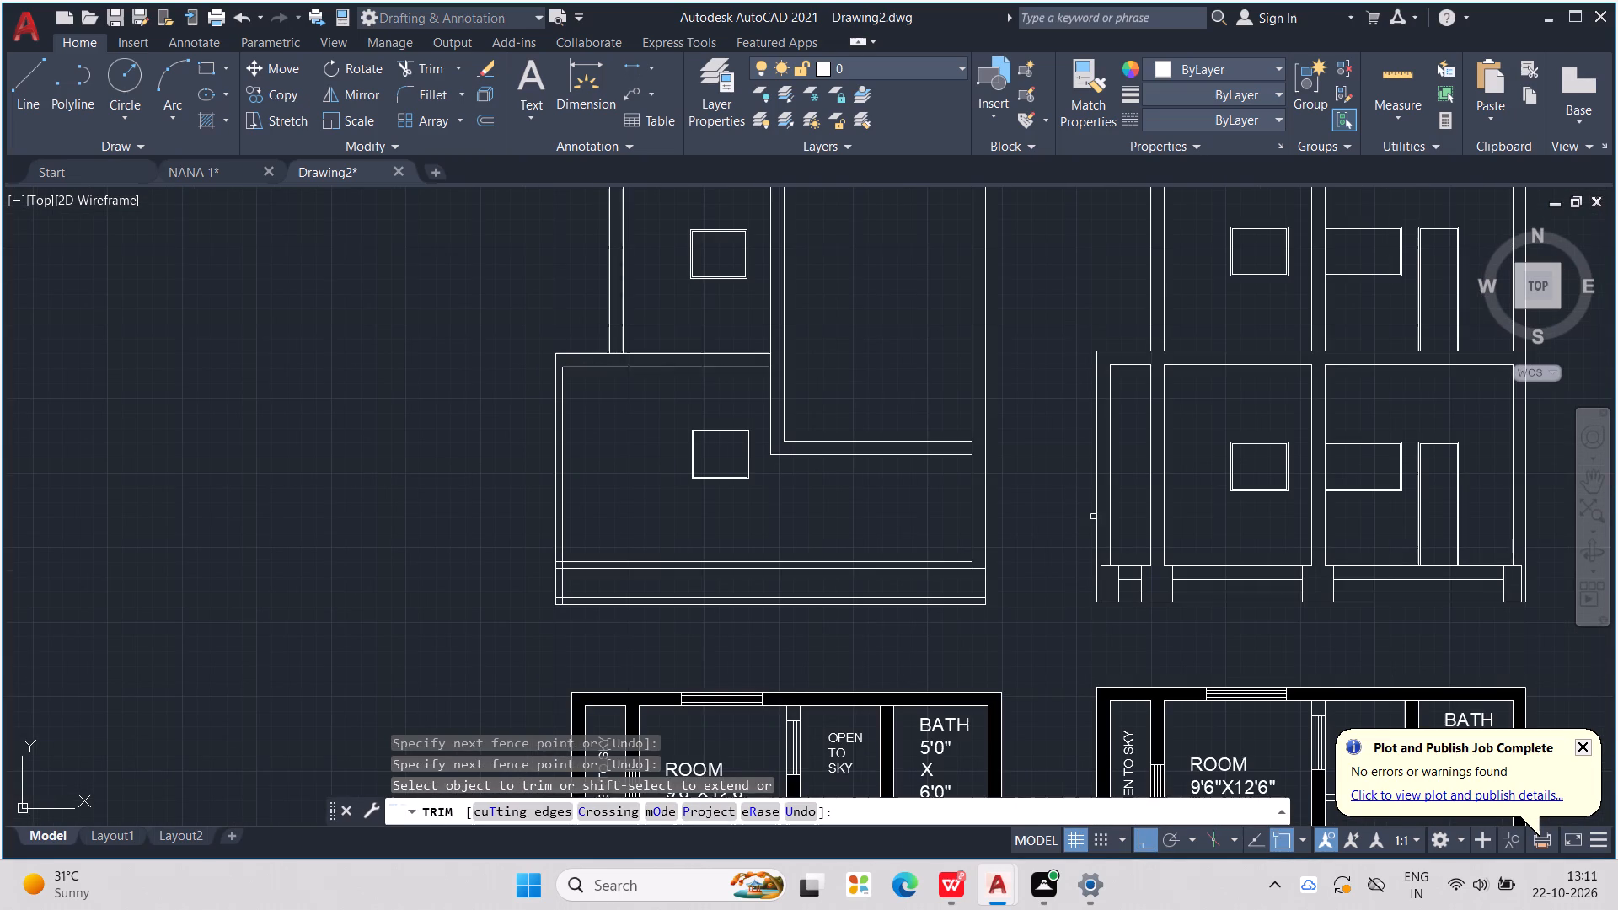
pyautogui.moveTo(1093, 518); pyautogui.dragTo(935, 551, button='middle')
pyautogui.scroll(1, 837, 594)
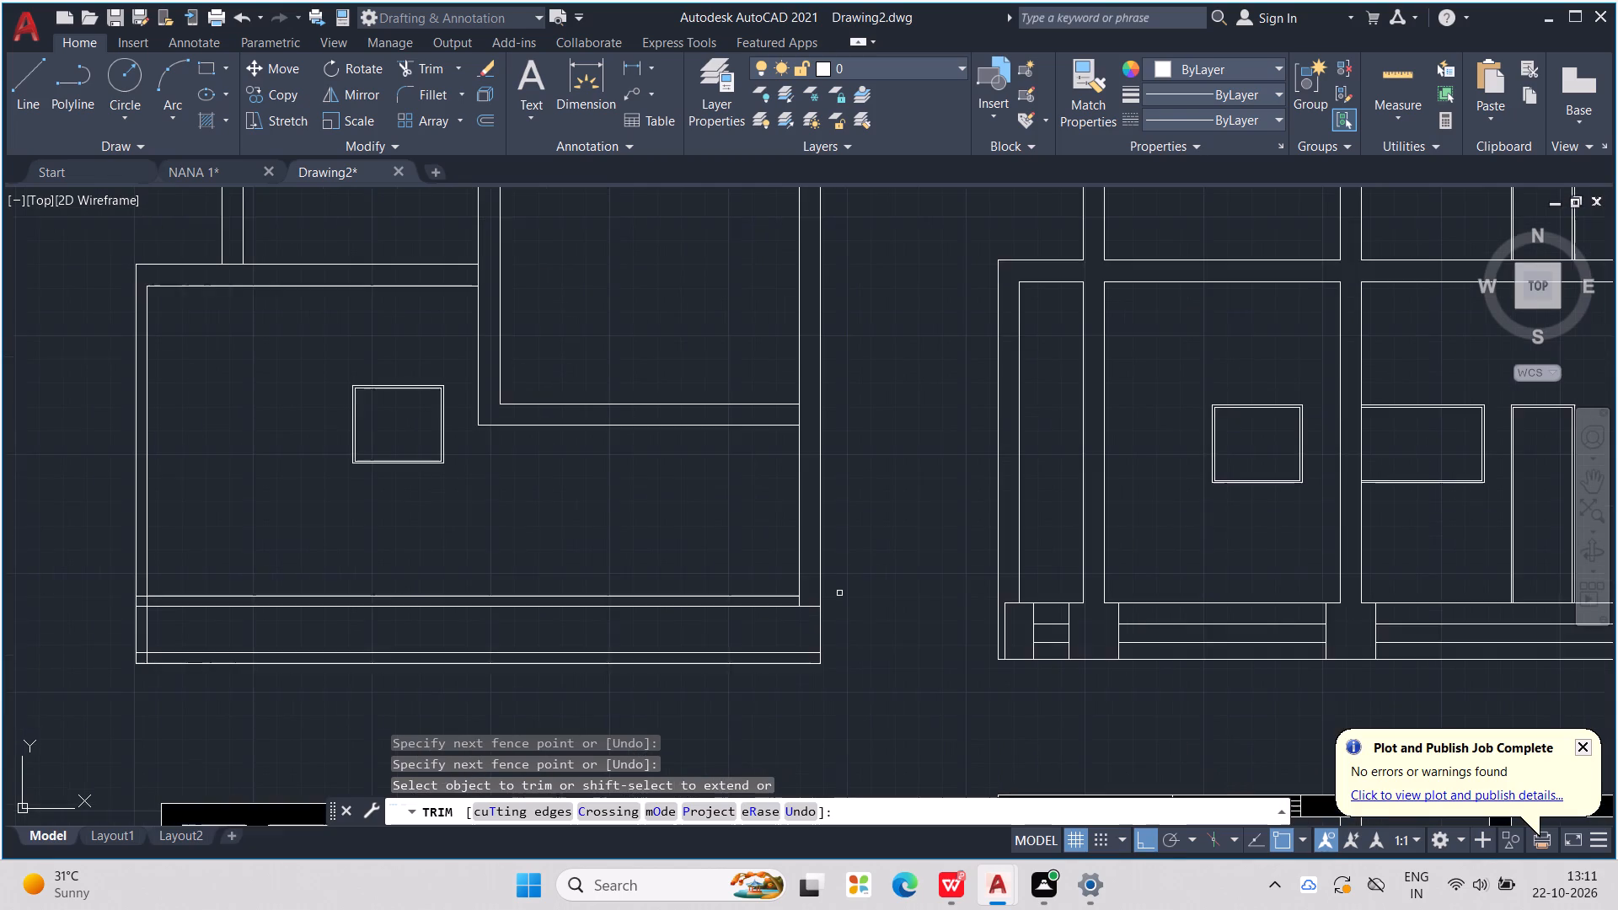
pyautogui.scroll(-4, 846, 595)
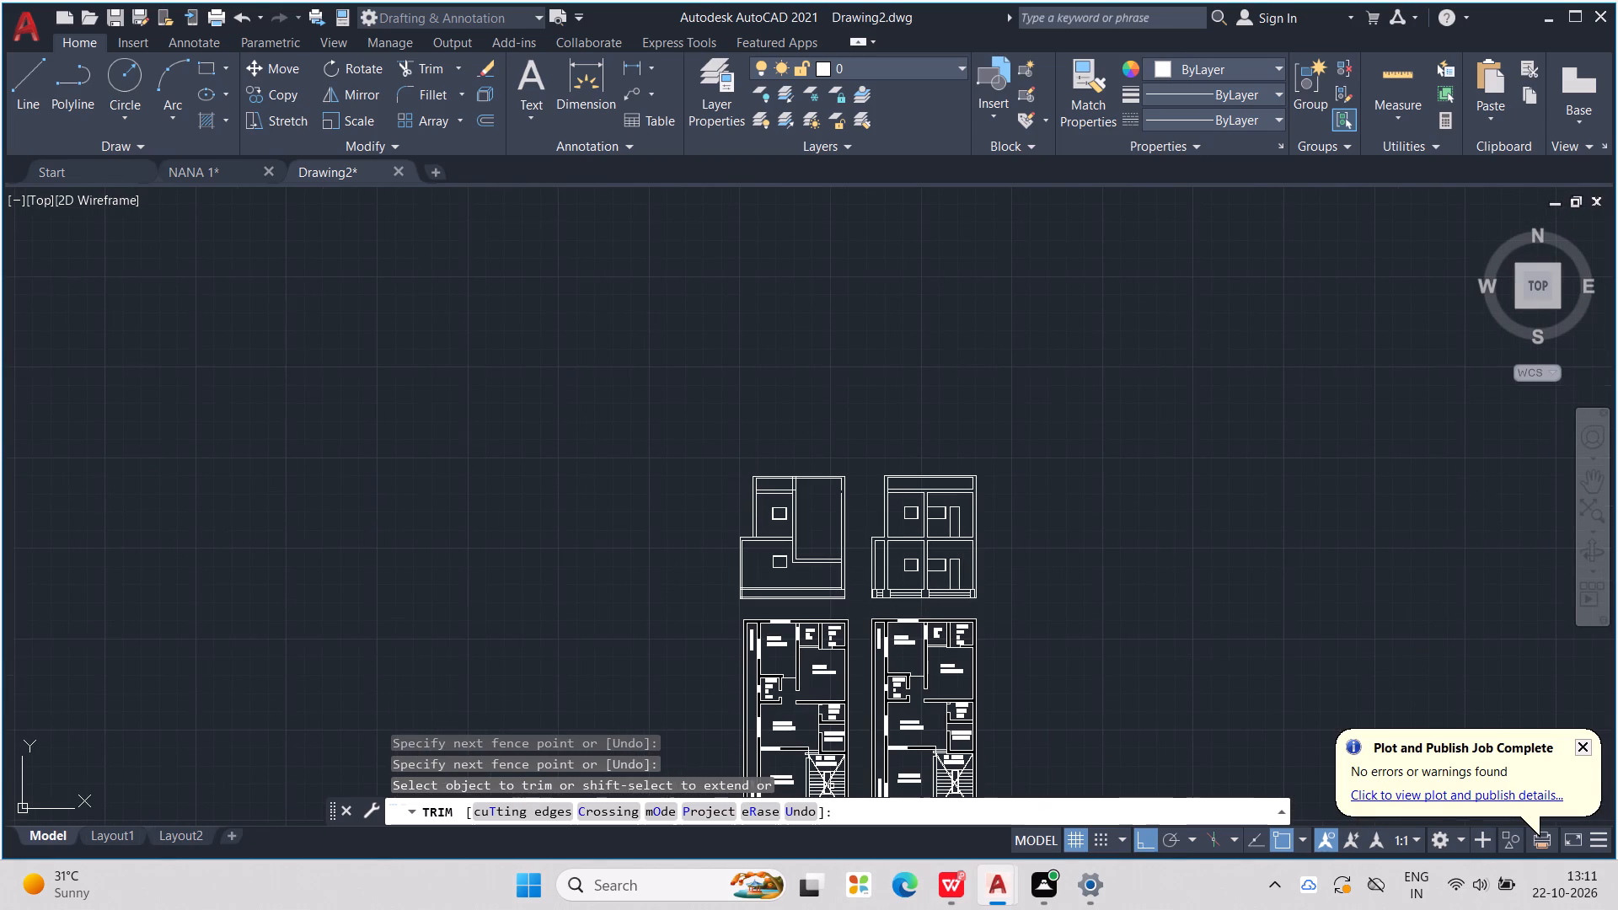
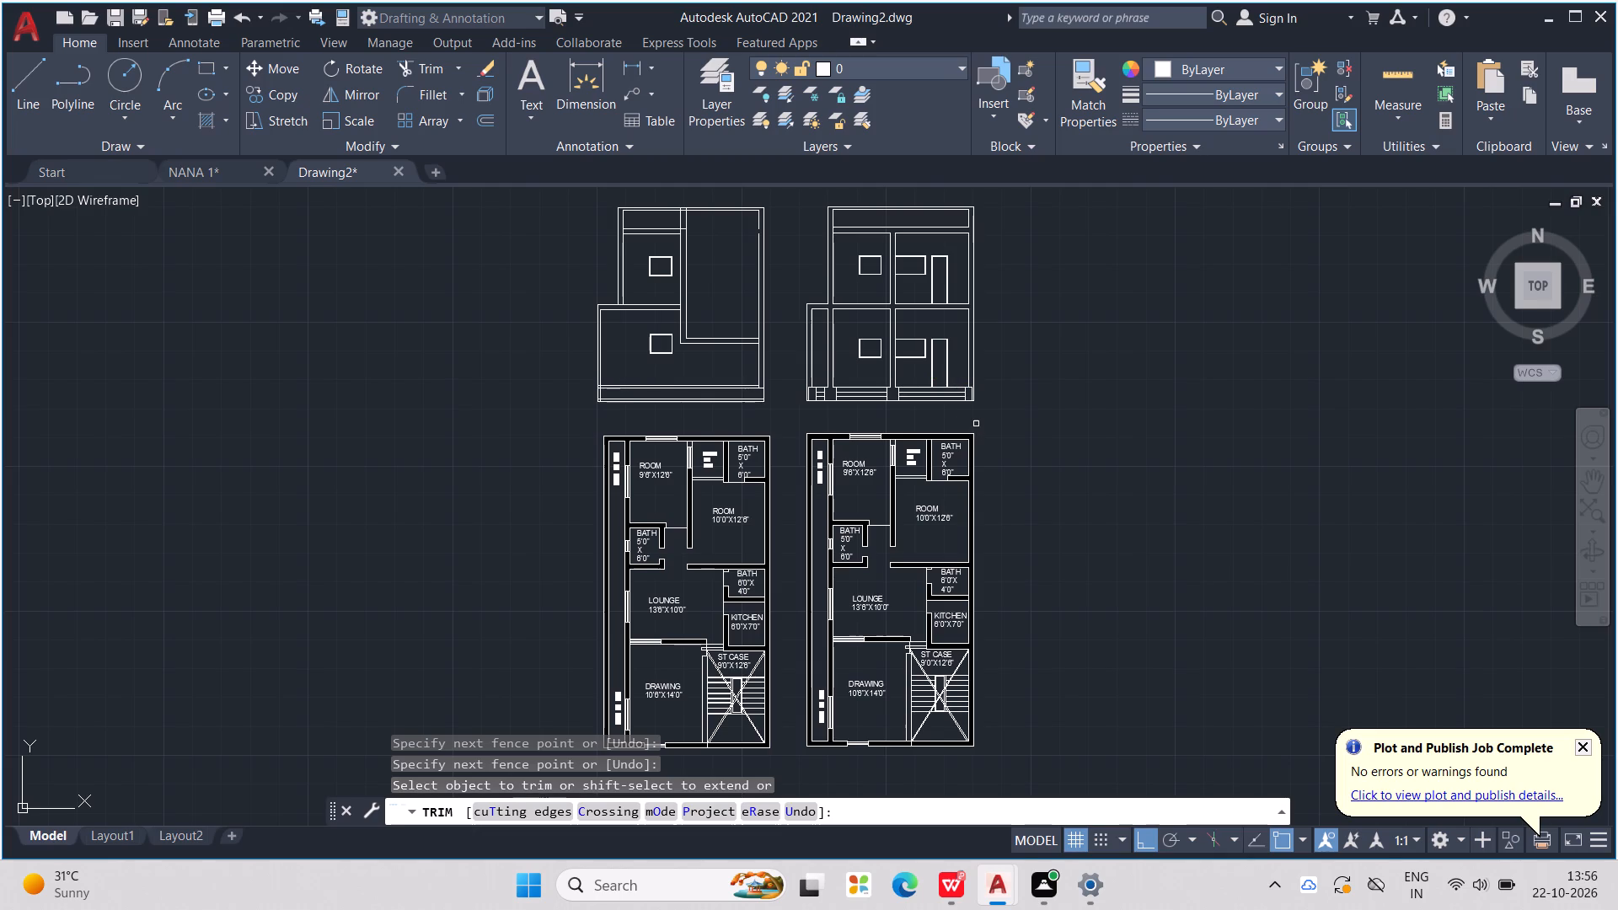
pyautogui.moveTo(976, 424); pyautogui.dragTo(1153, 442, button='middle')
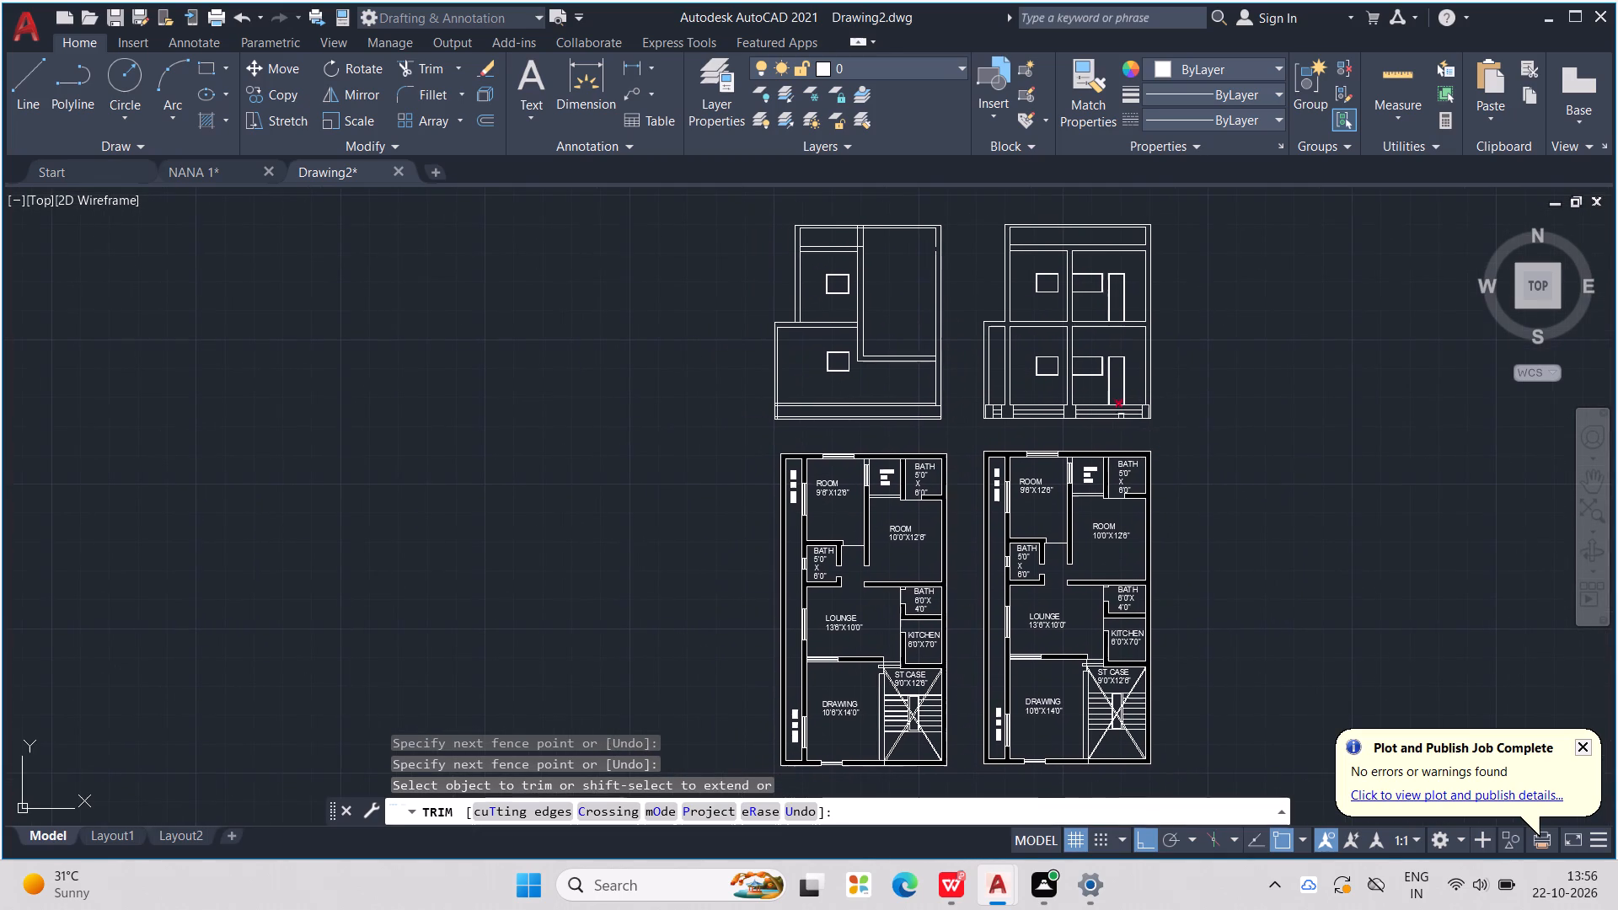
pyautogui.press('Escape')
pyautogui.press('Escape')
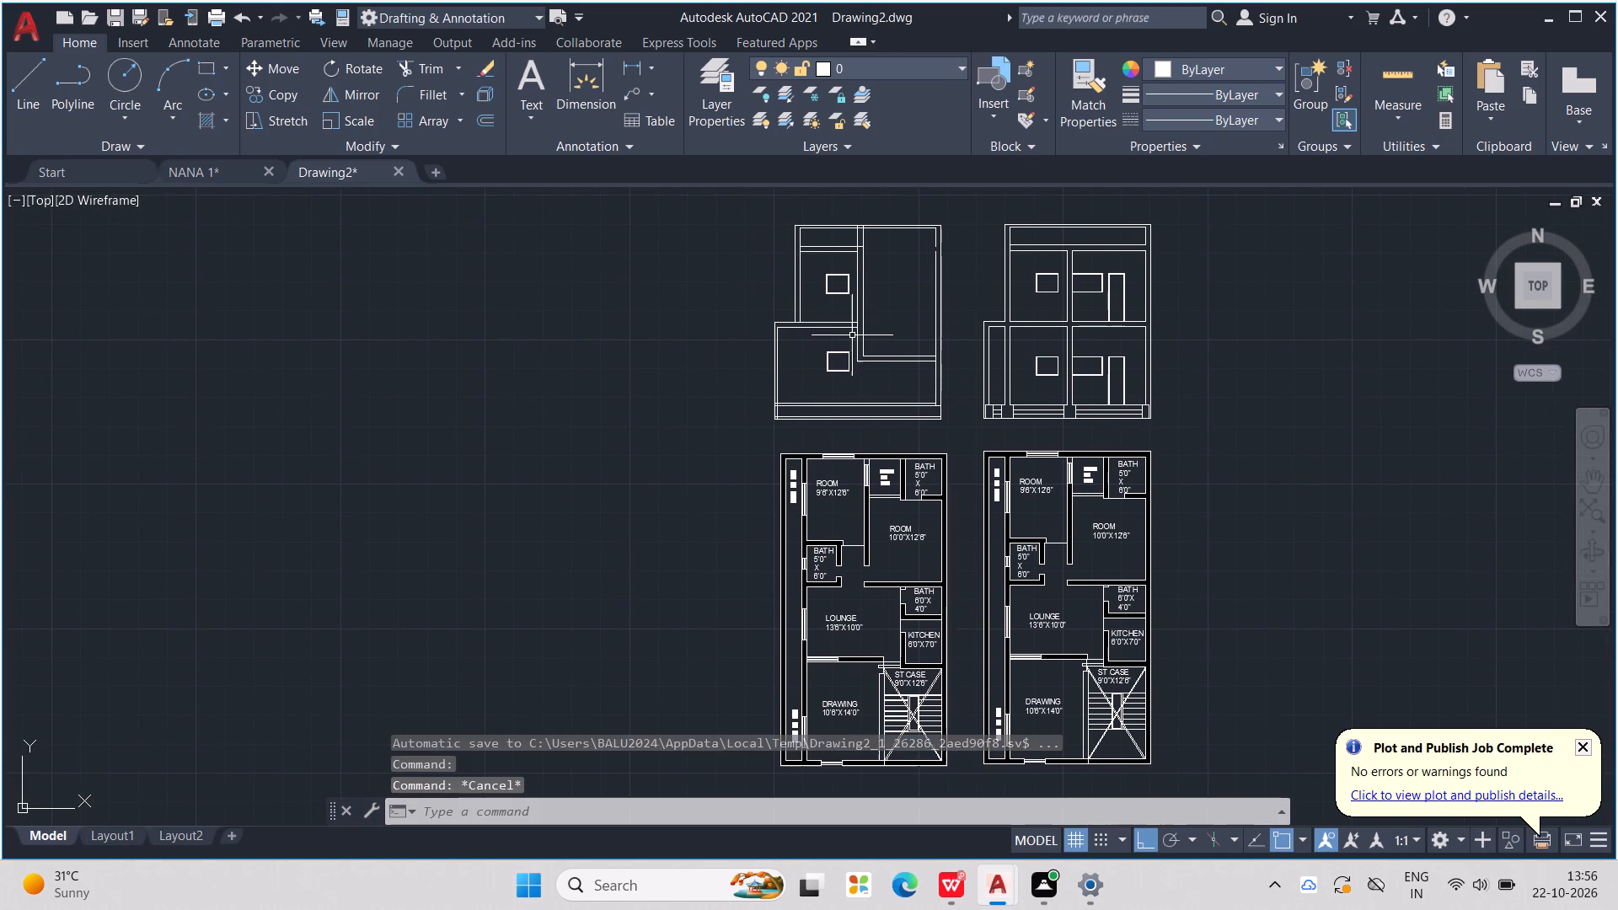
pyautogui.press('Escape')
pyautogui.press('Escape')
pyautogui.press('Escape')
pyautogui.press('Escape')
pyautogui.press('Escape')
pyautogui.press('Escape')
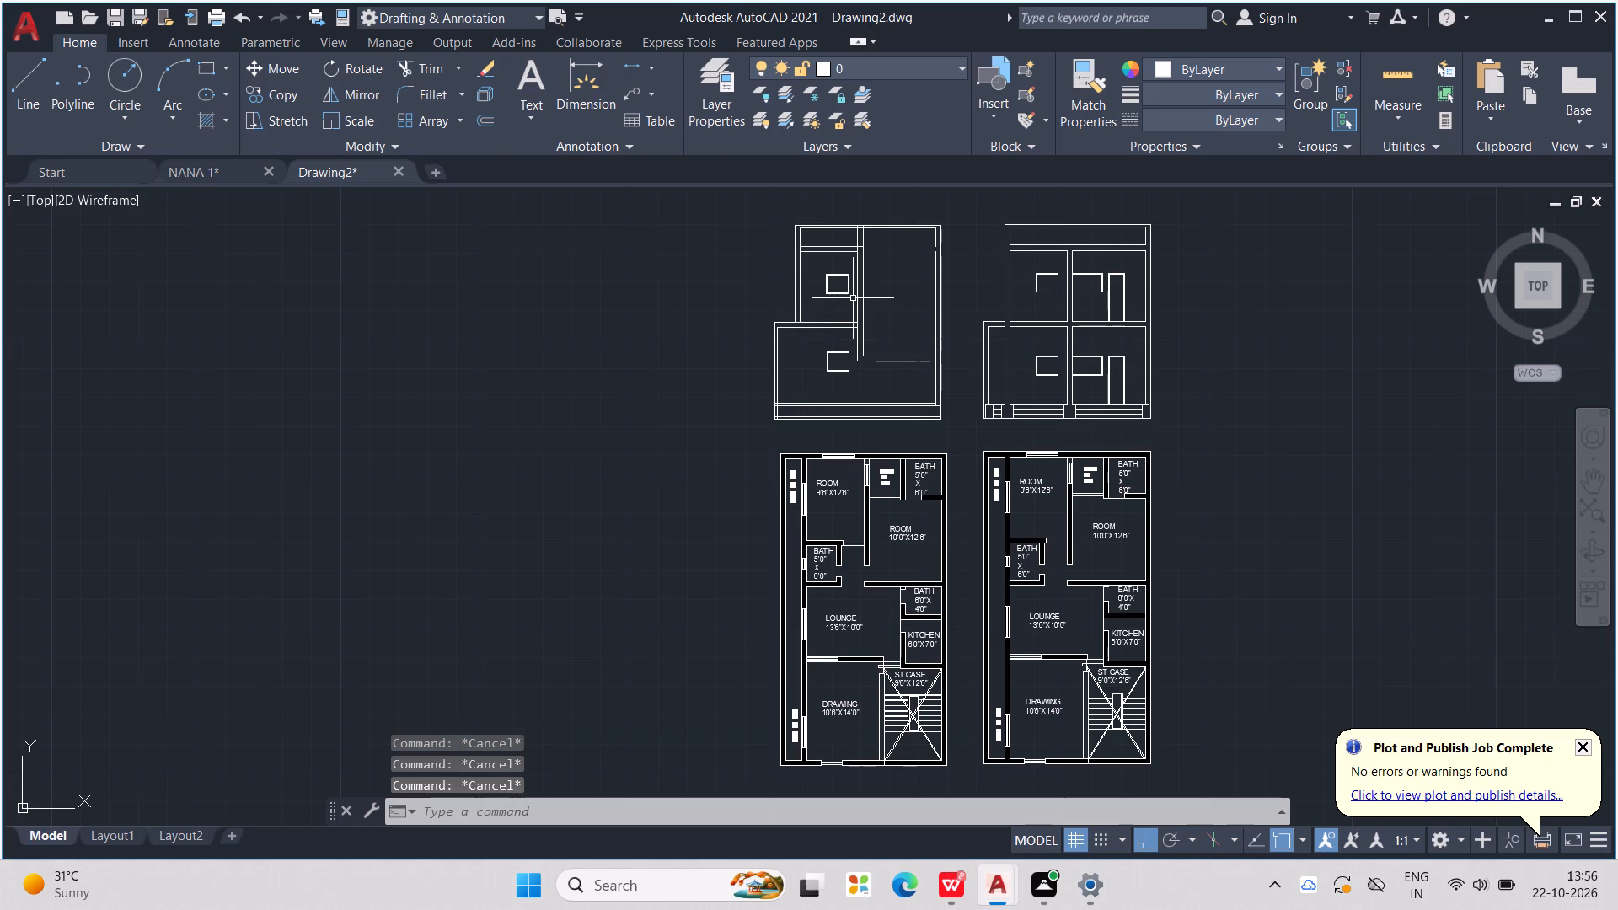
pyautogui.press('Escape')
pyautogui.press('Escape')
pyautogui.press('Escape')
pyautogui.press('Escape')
# Extend the inner line of the right-hand wall in the left section drawing above the floor plans.
pyautogui.moveTo(927, 330); pyautogui.dragTo(912, 382, button='middle')
pyautogui.press('Escape')
pyautogui.press('e')
pyautogui.press('x')
pyautogui.press('Return')
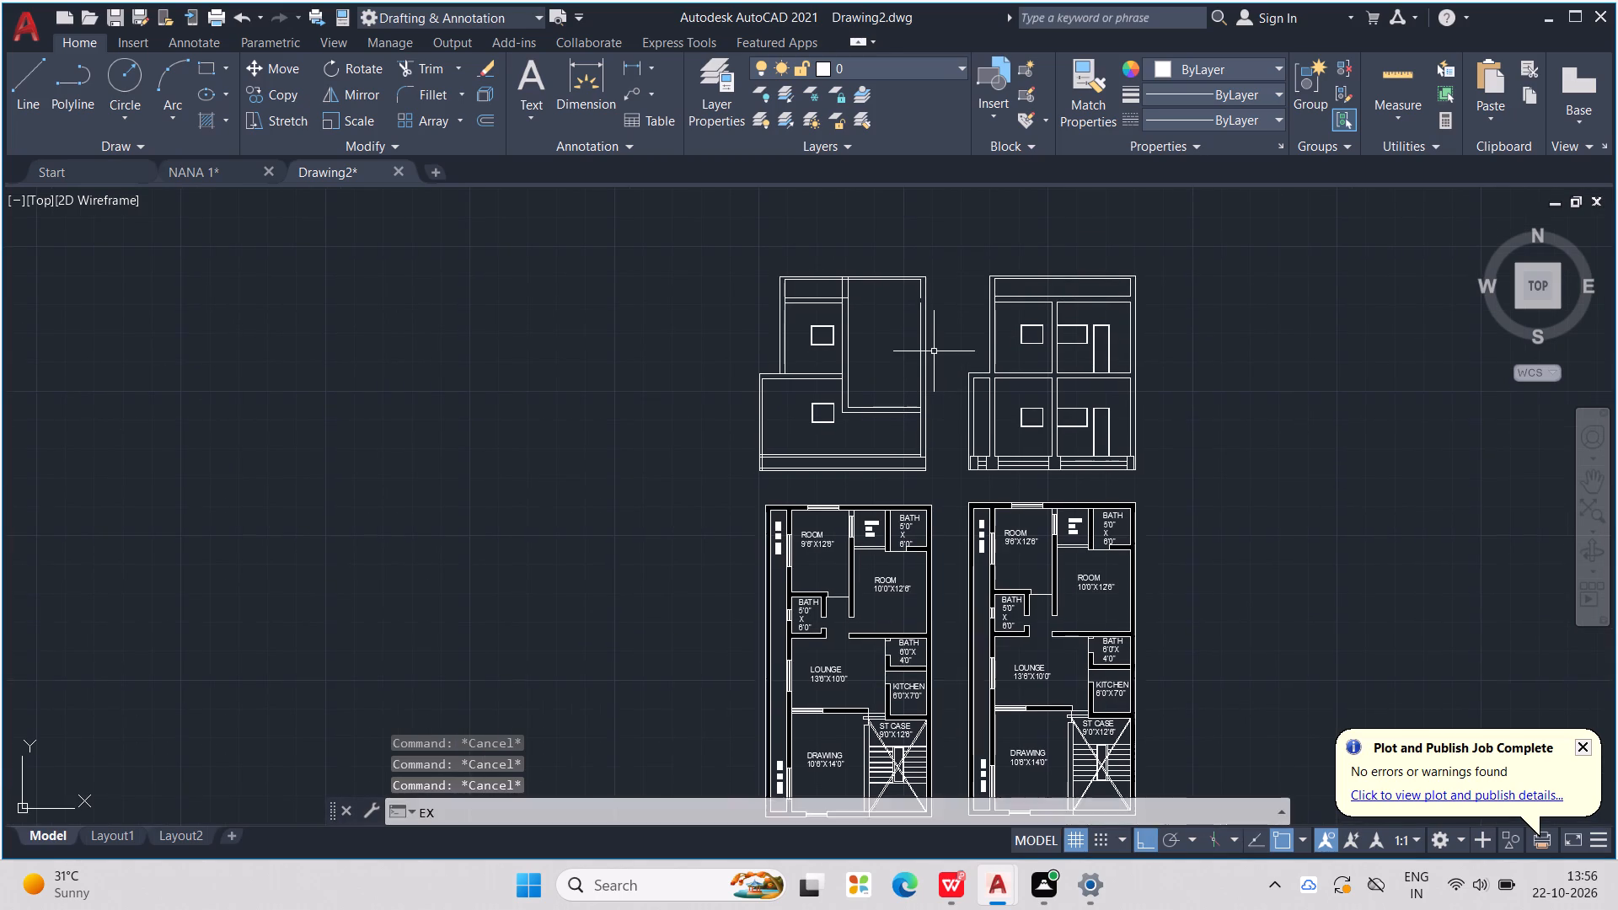
pyautogui.click(920, 322)
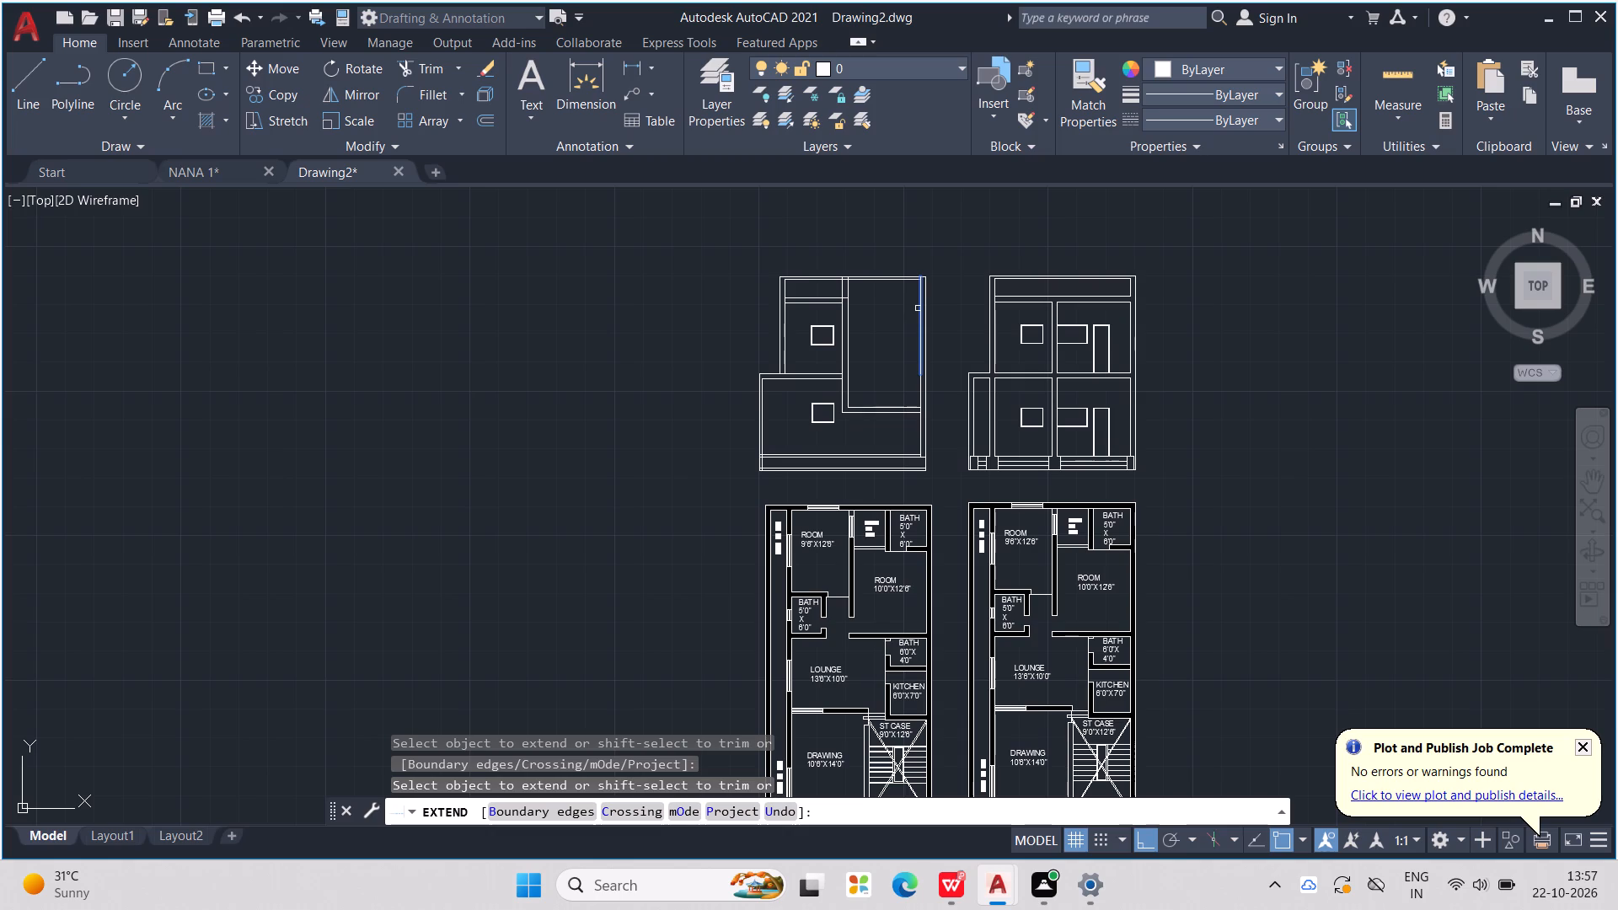
pyautogui.press('Escape')
pyautogui.press('Escape')
pyautogui.press('Escape')
pyautogui.press('Escape')
pyautogui.press('Escape')
pyautogui.press('Escape')
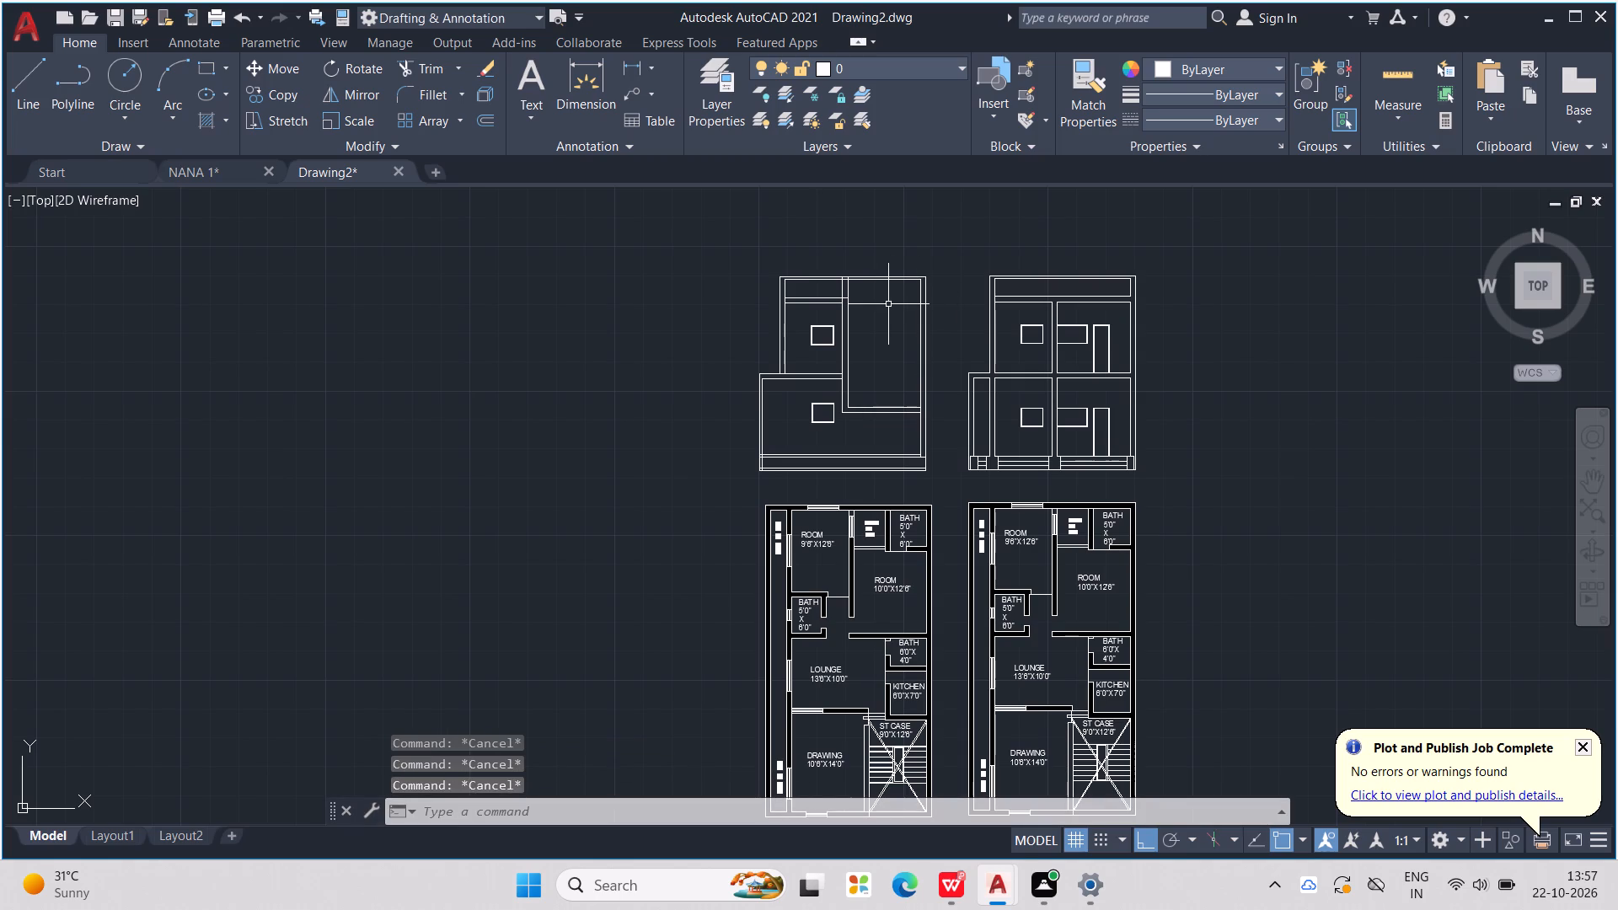
# Start a line at the left section's upper-right outer wall corner and draw it 3' upward.
pyautogui.press('l')
pyautogui.press('Return')
pyautogui.scroll(2, 899, 306)
pyautogui.moveTo(937, 292); pyautogui.dragTo(905, 407, button='middle')
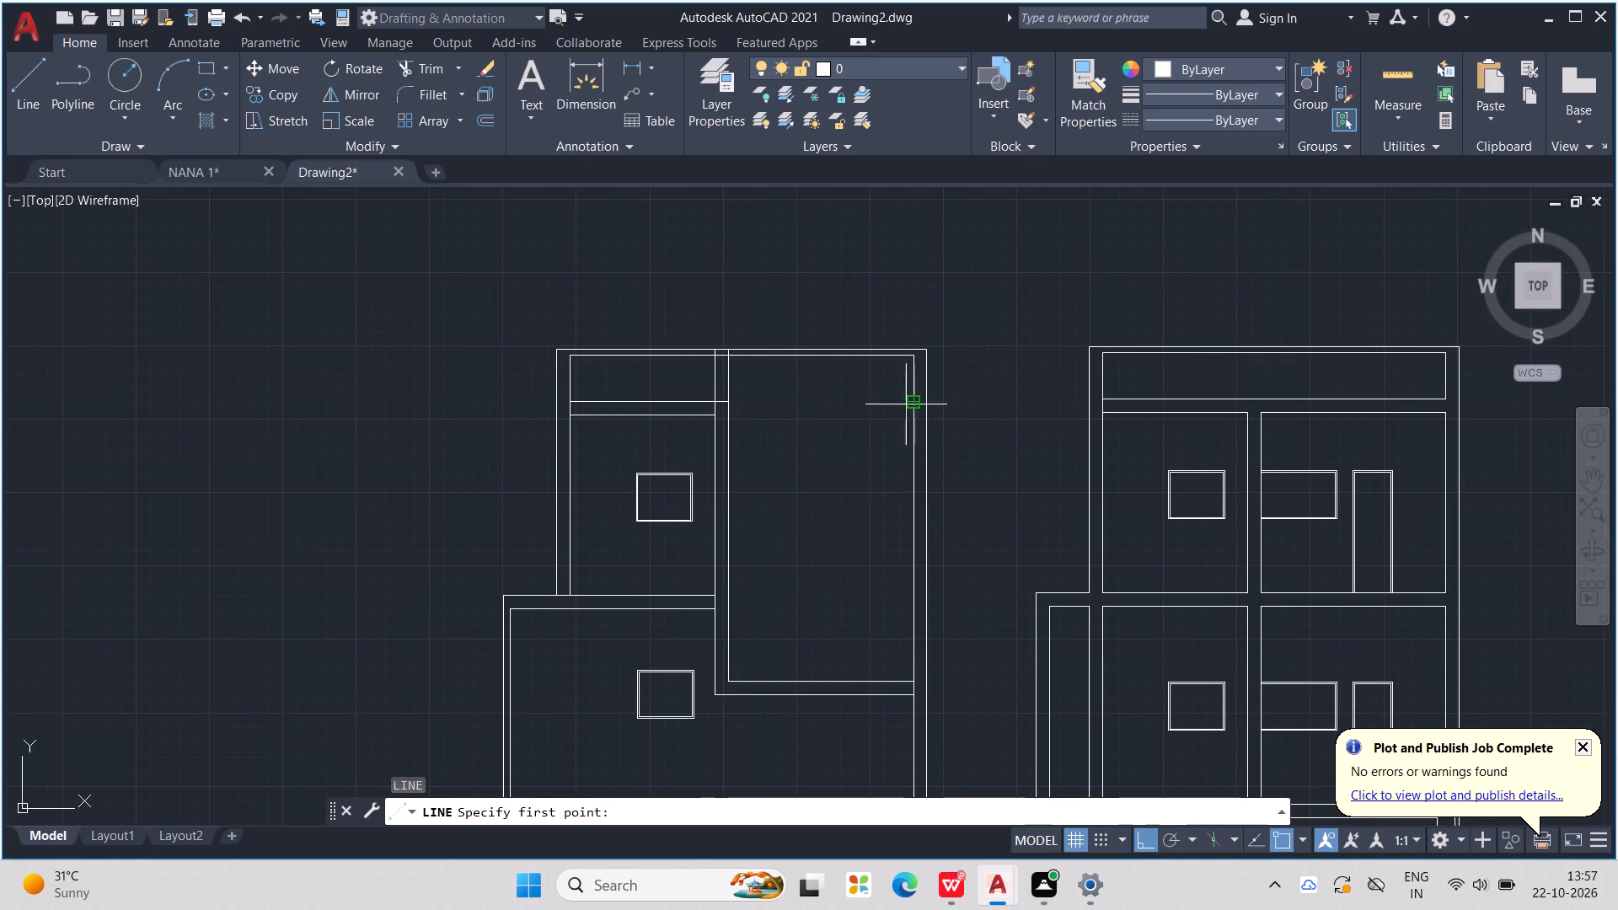
pyautogui.click(929, 354)
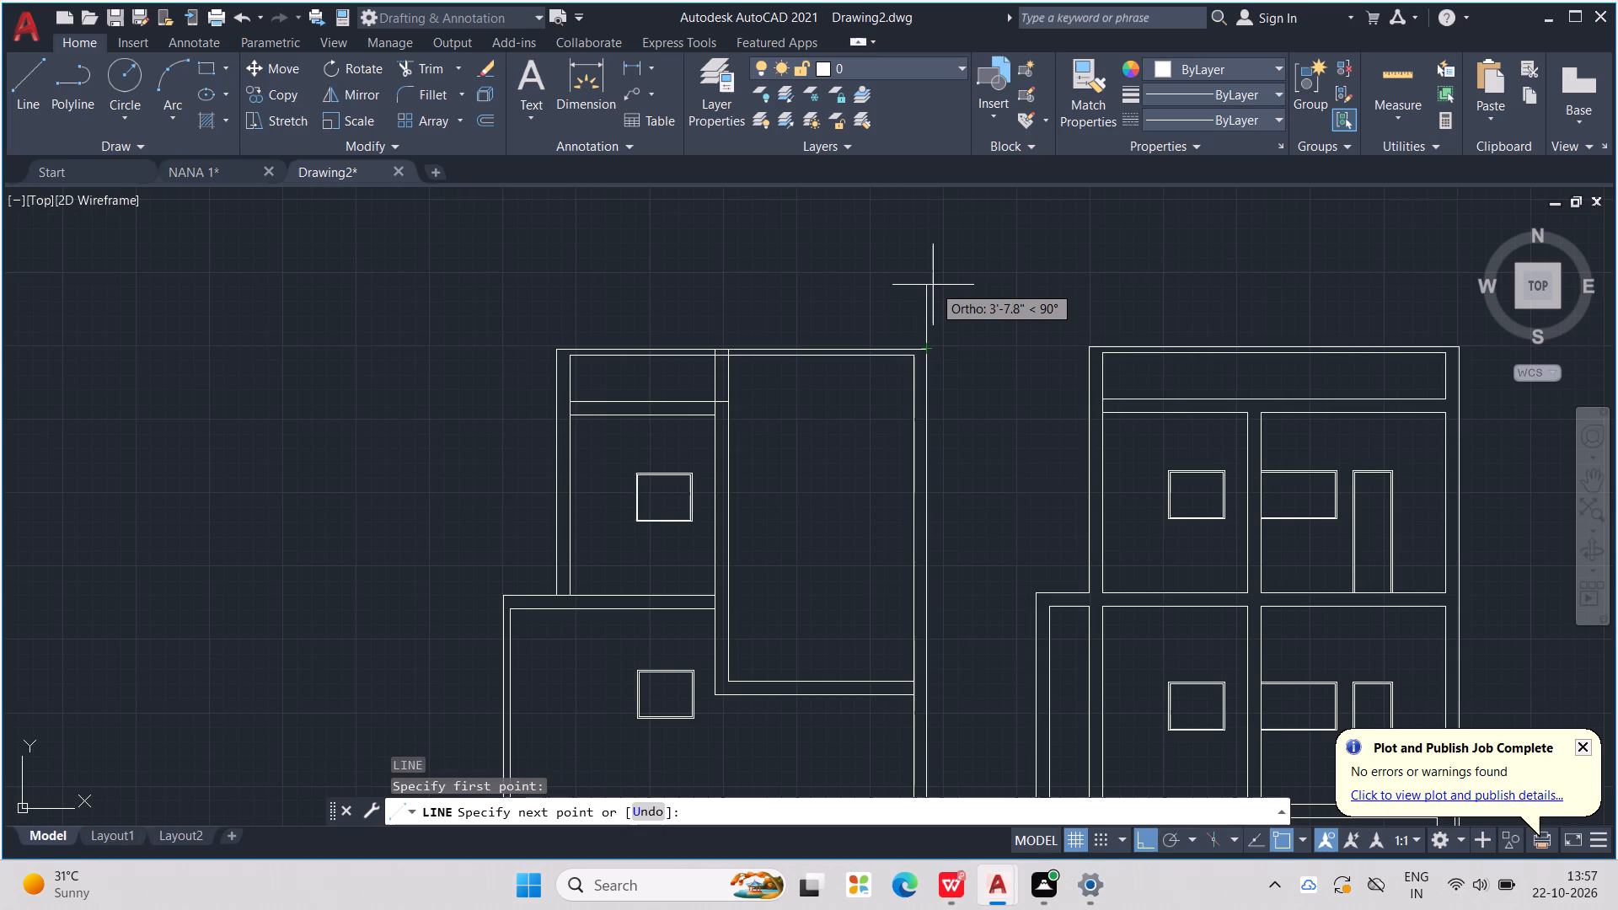
pyautogui.press('pagedown')
pyautogui.press("'")
pyautogui.press('Return')
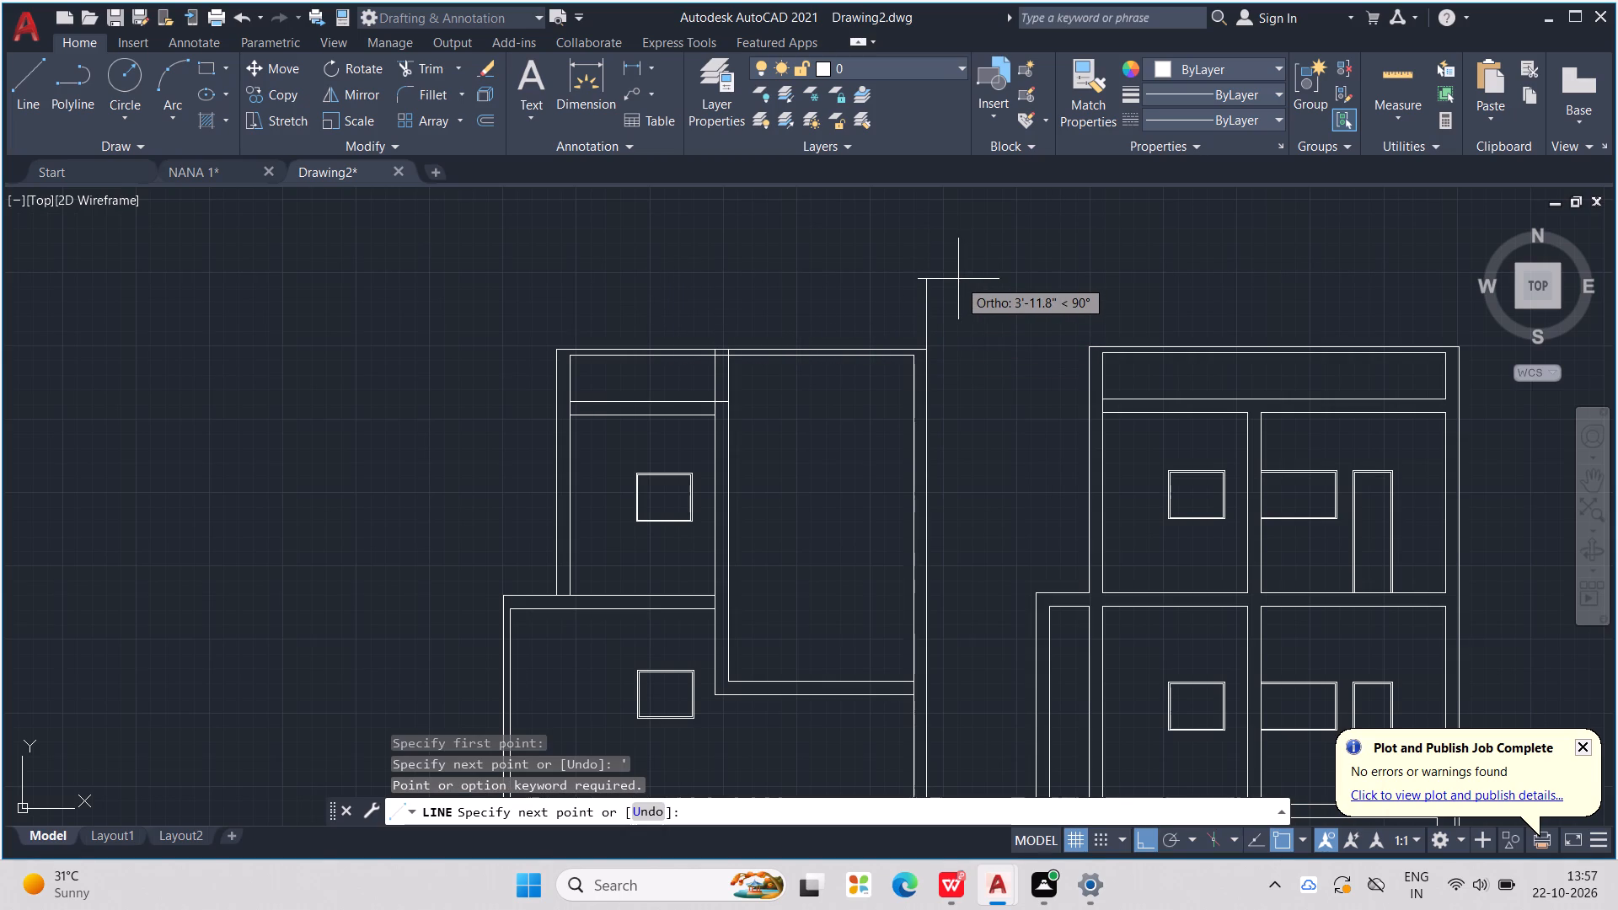
pyautogui.press('pagedown')
pyautogui.press("'")
pyautogui.press('Return')
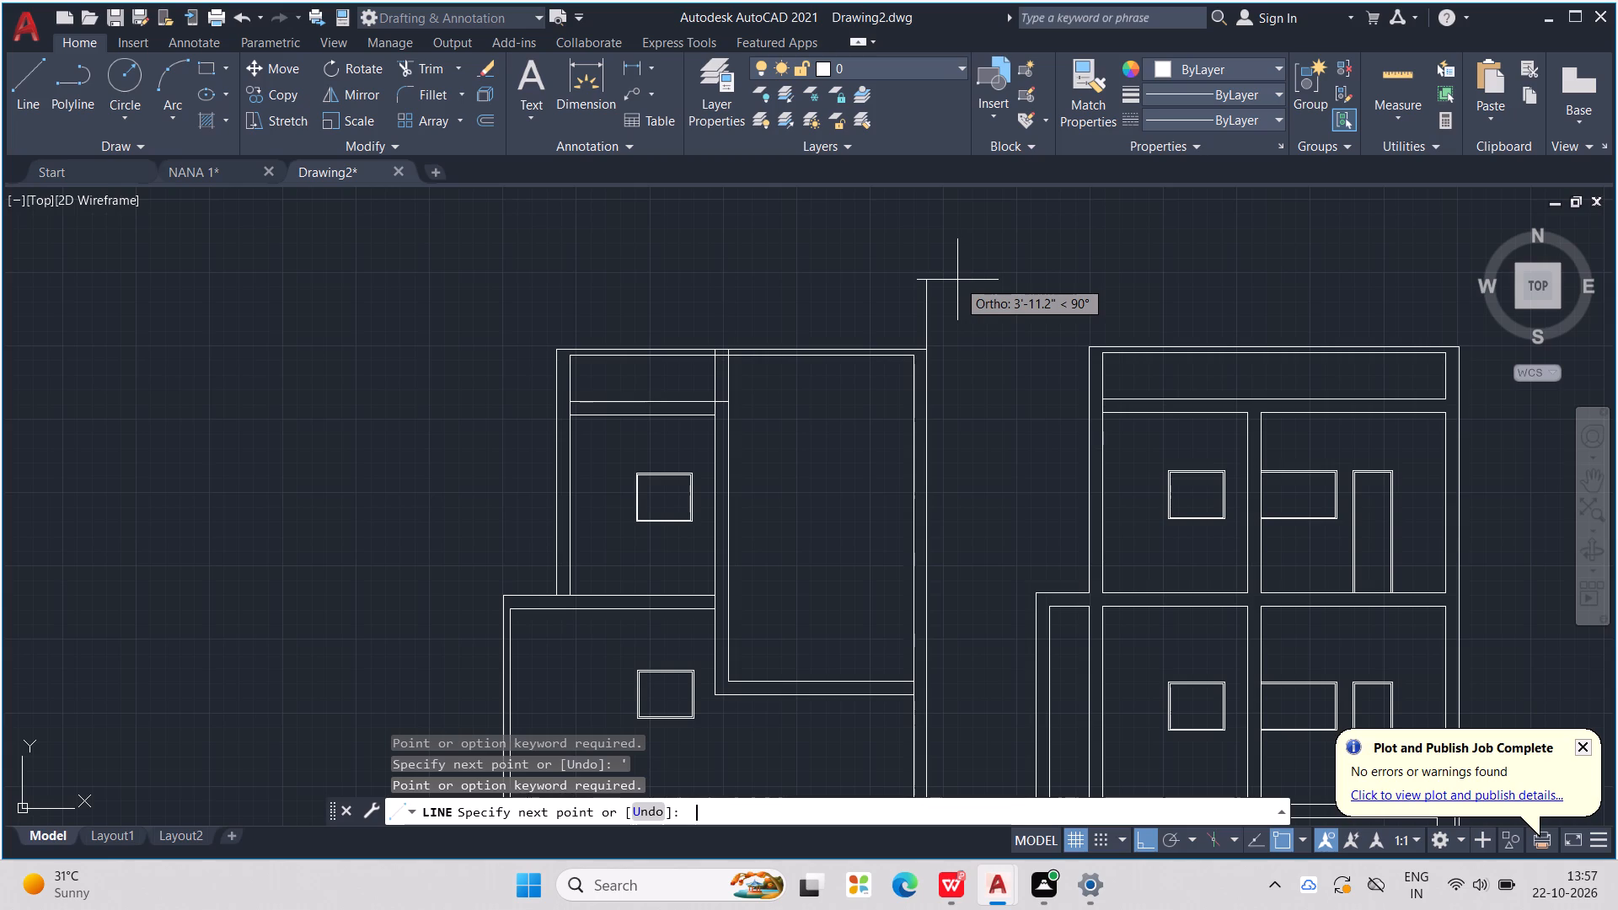
pyautogui.press('BackSpace')
pyautogui.press('BackSpace')
pyautogui.press('BackSpace')
pyautogui.press('BackSpace')
pyautogui.press('BackSpace')
pyautogui.press('BackSpace')
pyautogui.press('pagedown')
pyautogui.press("'")
pyautogui.press('Return')
pyautogui.write("3'")
pyautogui.press('Return')
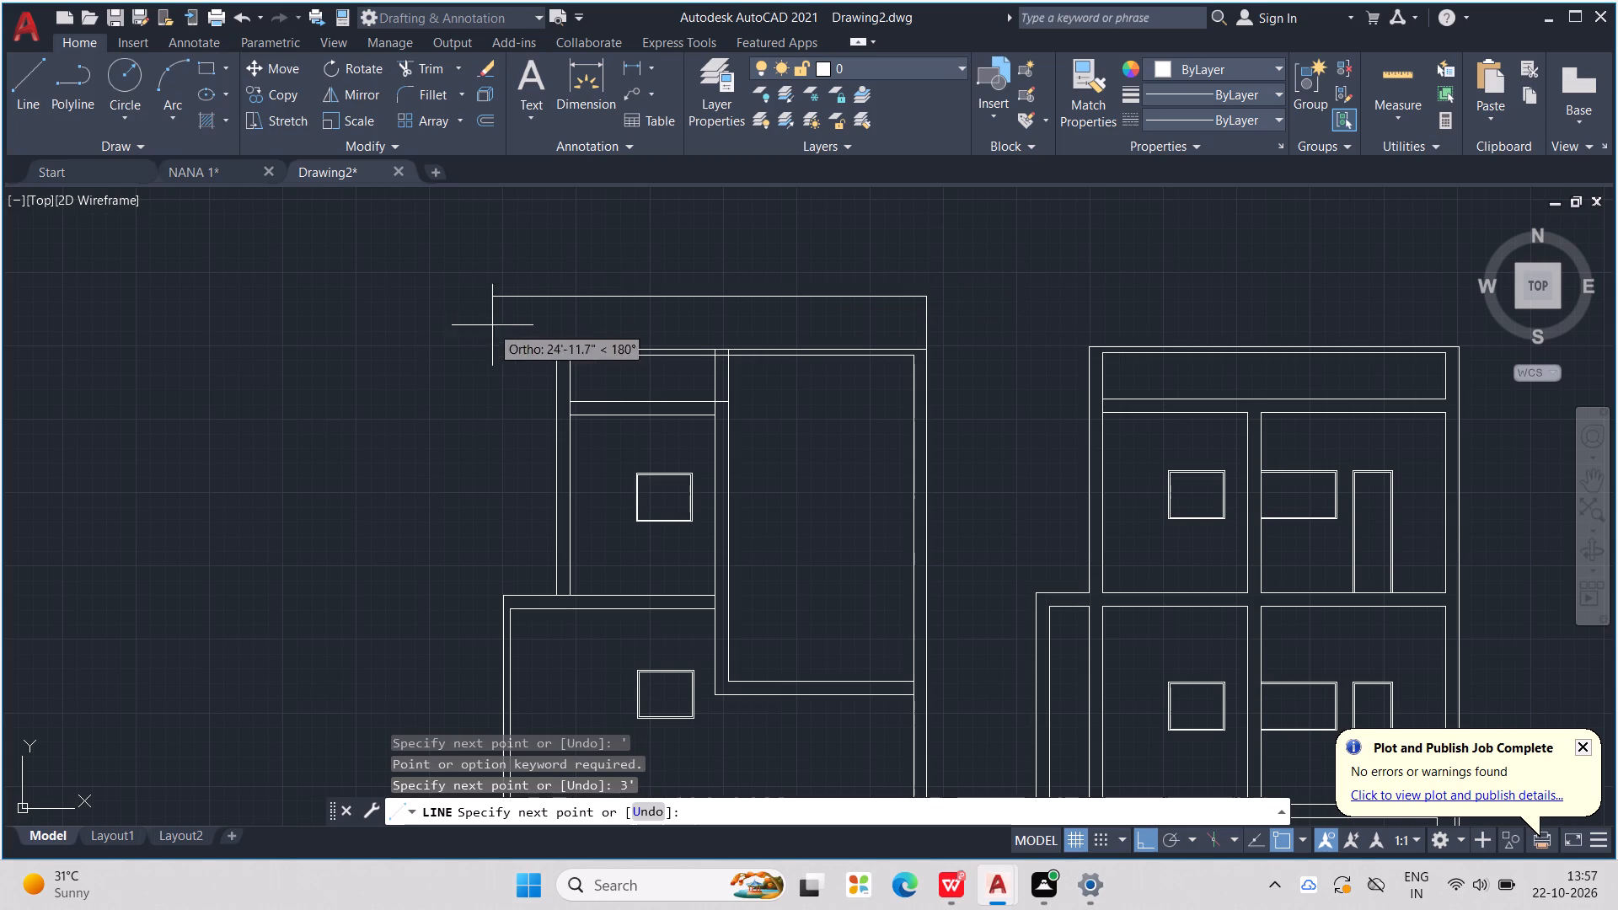
# Continue the line about 13'-9" horizontally back over the roof, past the middle wall, and 9" down to form the raised slab's end.
pyautogui.scroll(3, 755, 321)
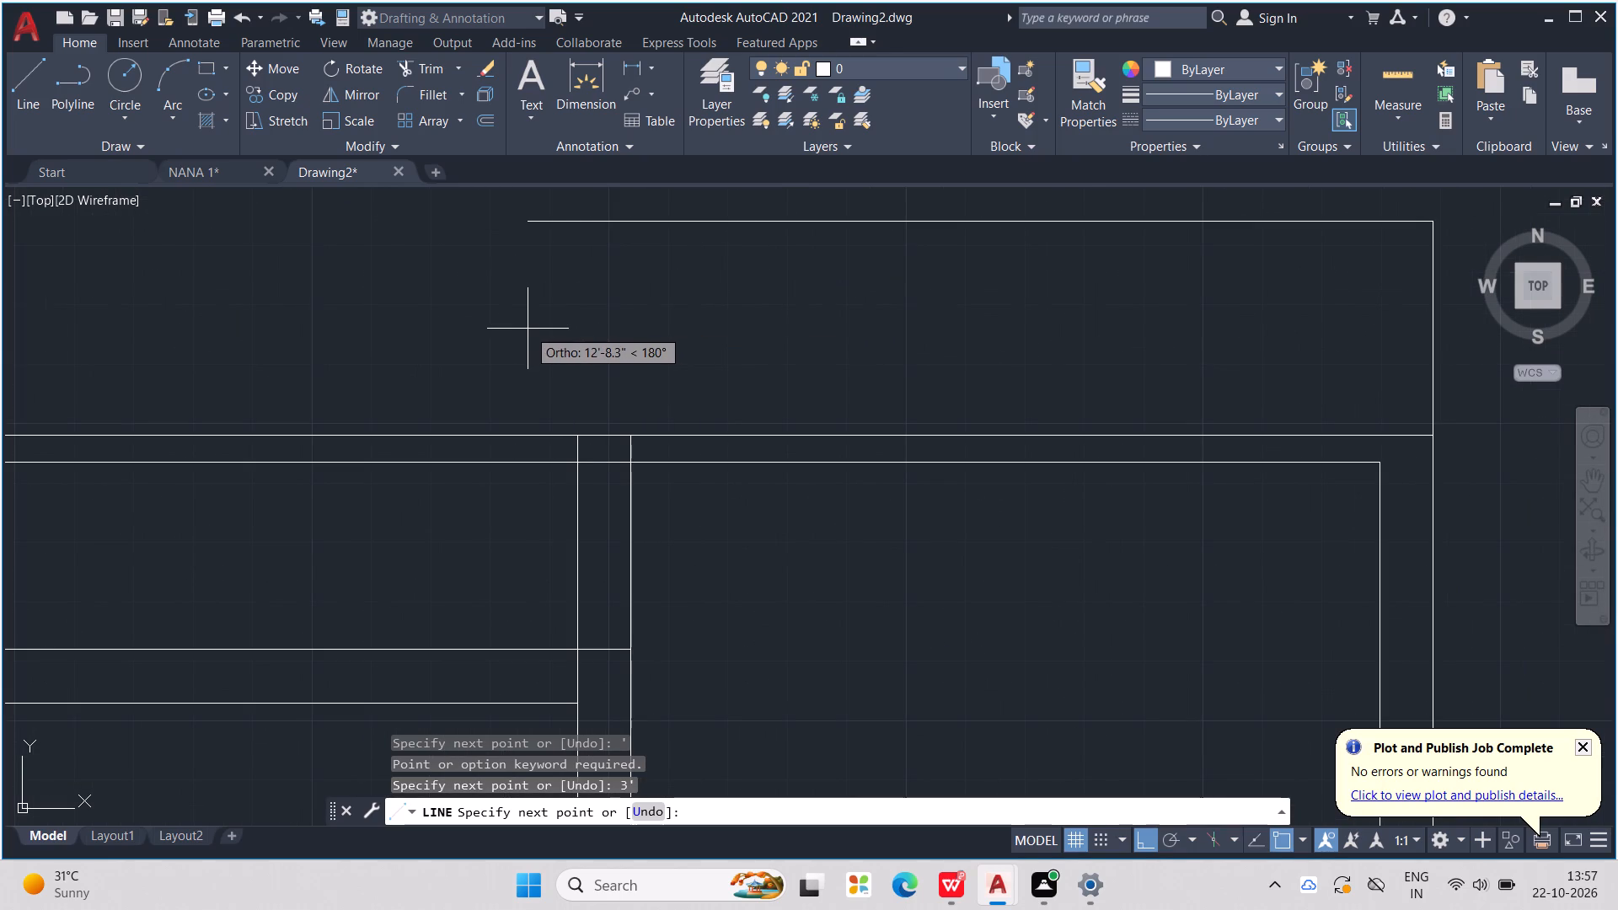
pyautogui.click(452, 272)
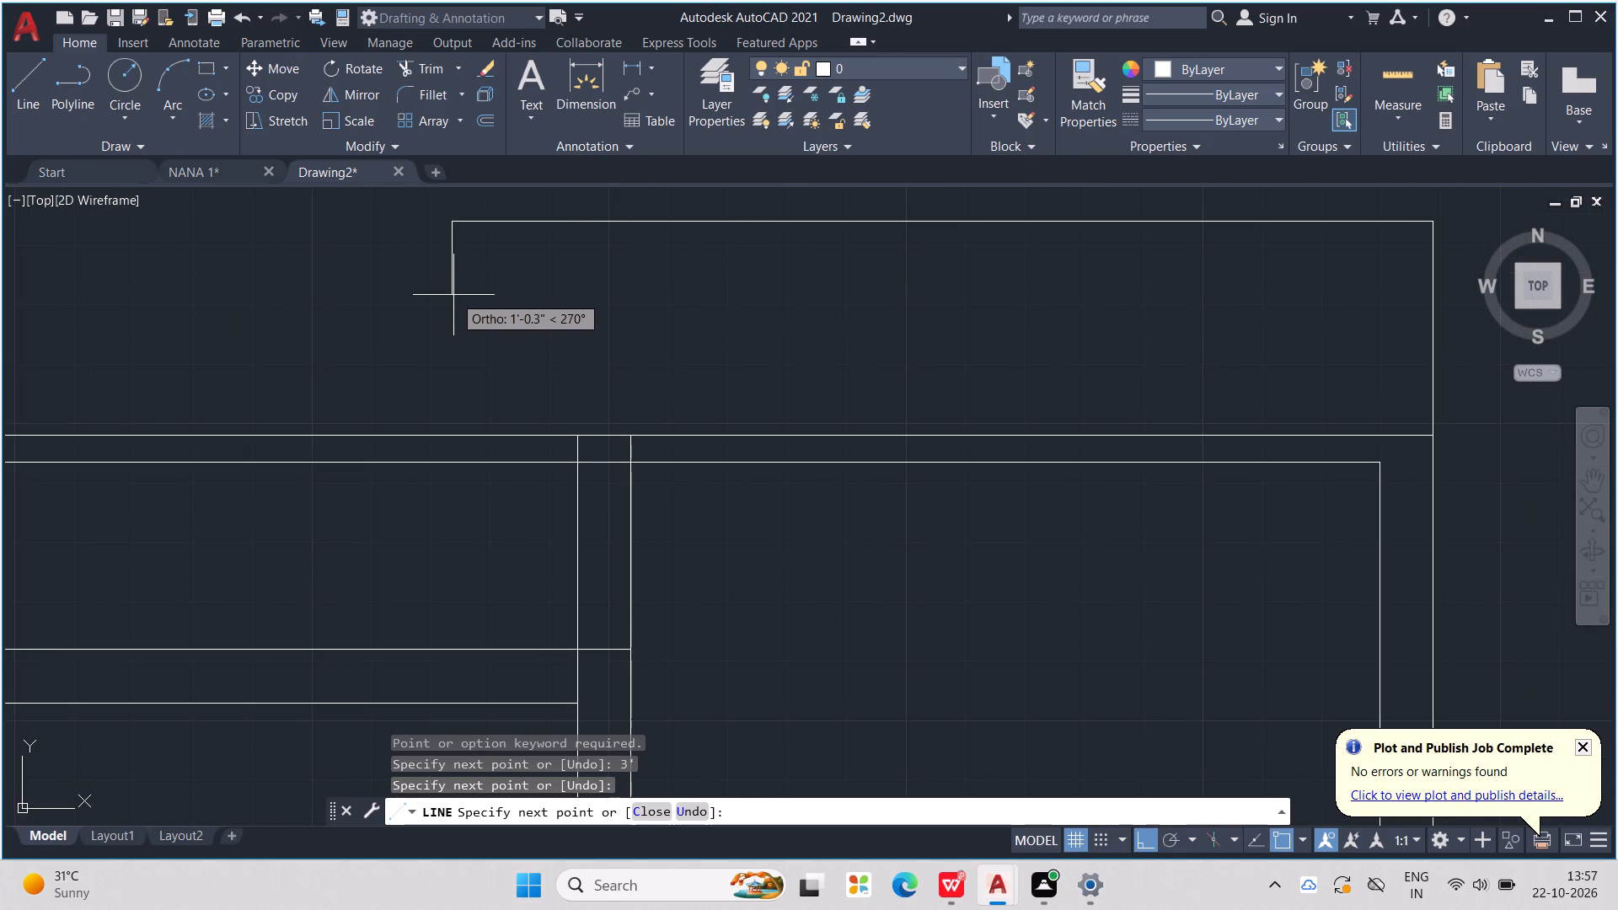
pyautogui.write('9"')
pyautogui.press('Return')
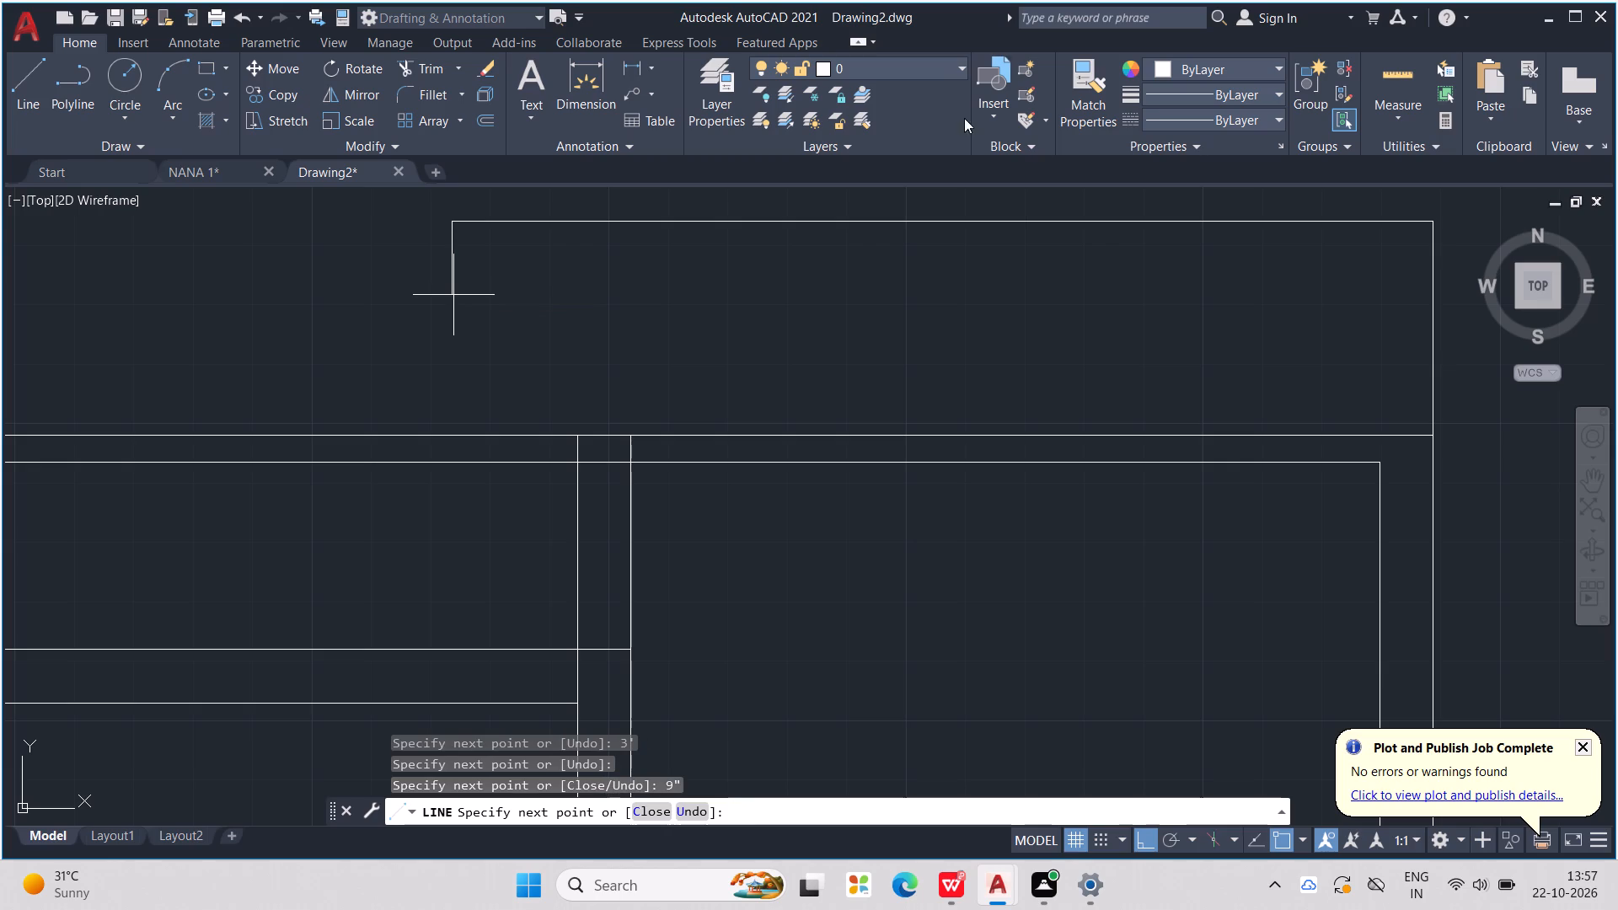
# Run the slab's underside across to align with the right wall's inner face, and close it down to the existing inner wall corner.
pyautogui.moveTo(1364, 354); pyautogui.dragTo(1139, 317, button='middle')
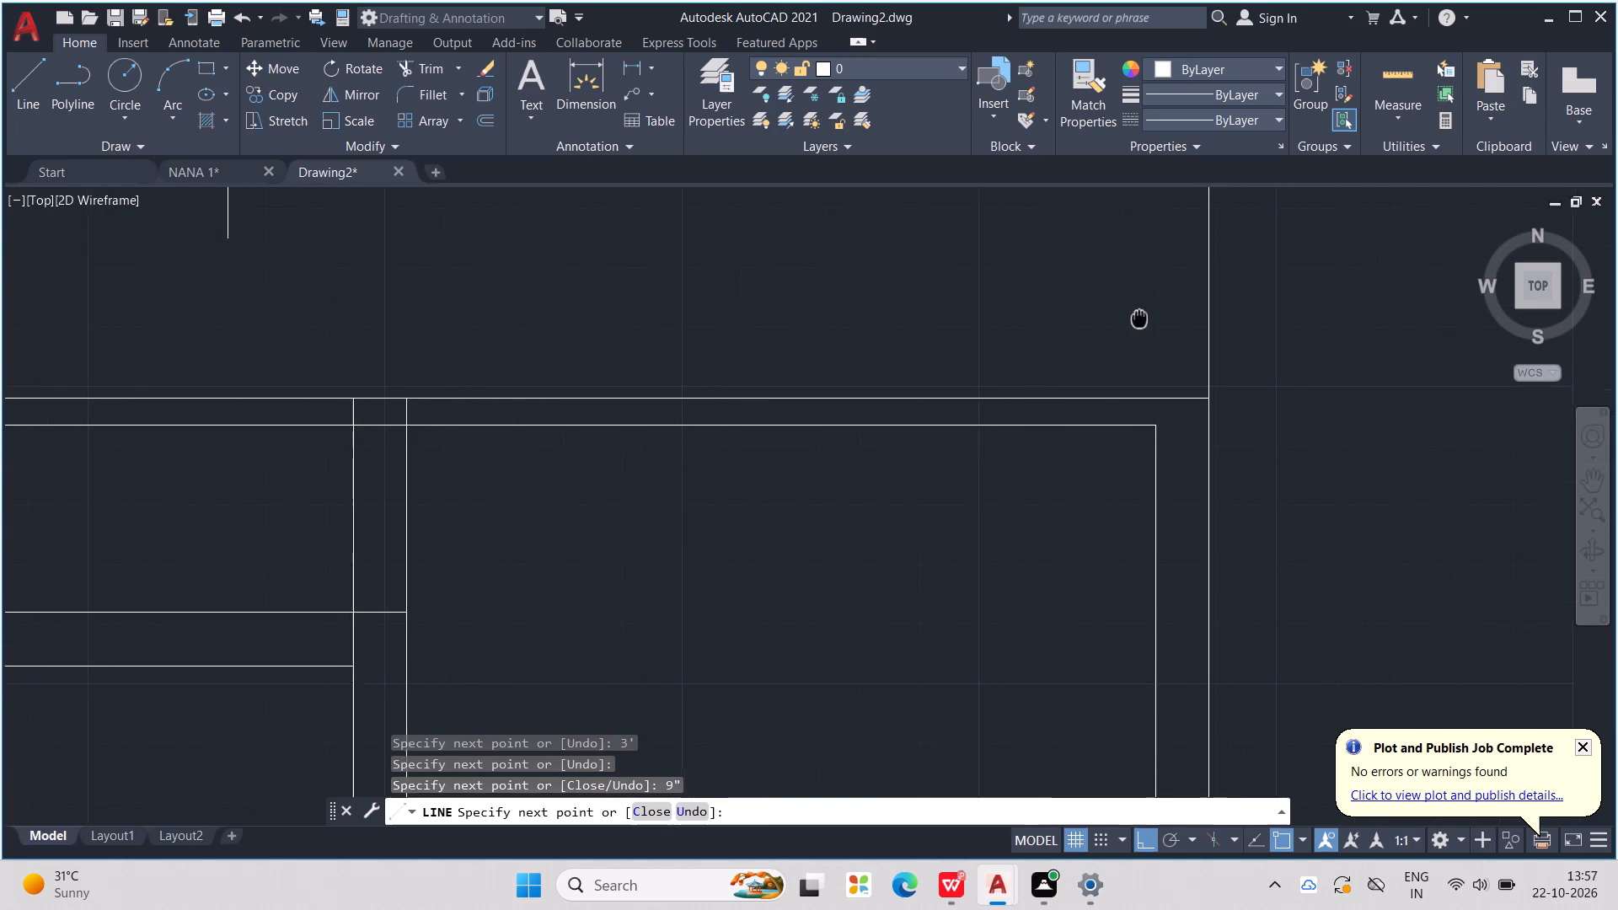
pyautogui.moveTo(1139, 317); pyautogui.dragTo(1135, 317, button='middle')
pyautogui.scroll(2, 1135, 317)
pyautogui.scroll(-2, 1134, 317)
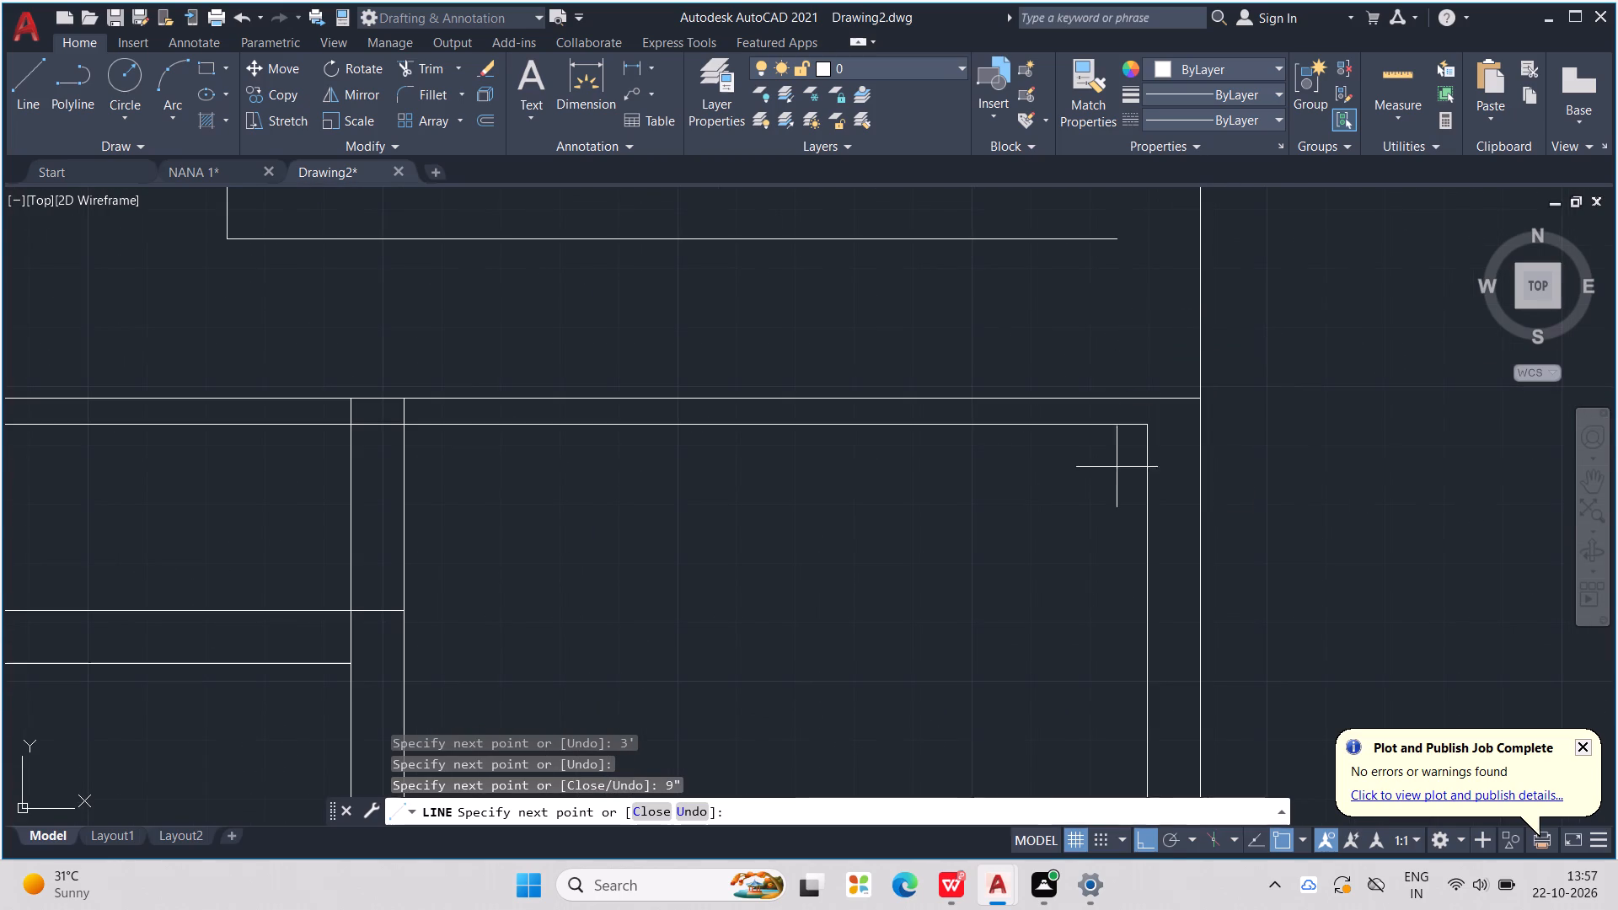
pyautogui.click(1147, 244)
pyautogui.click(1149, 421)
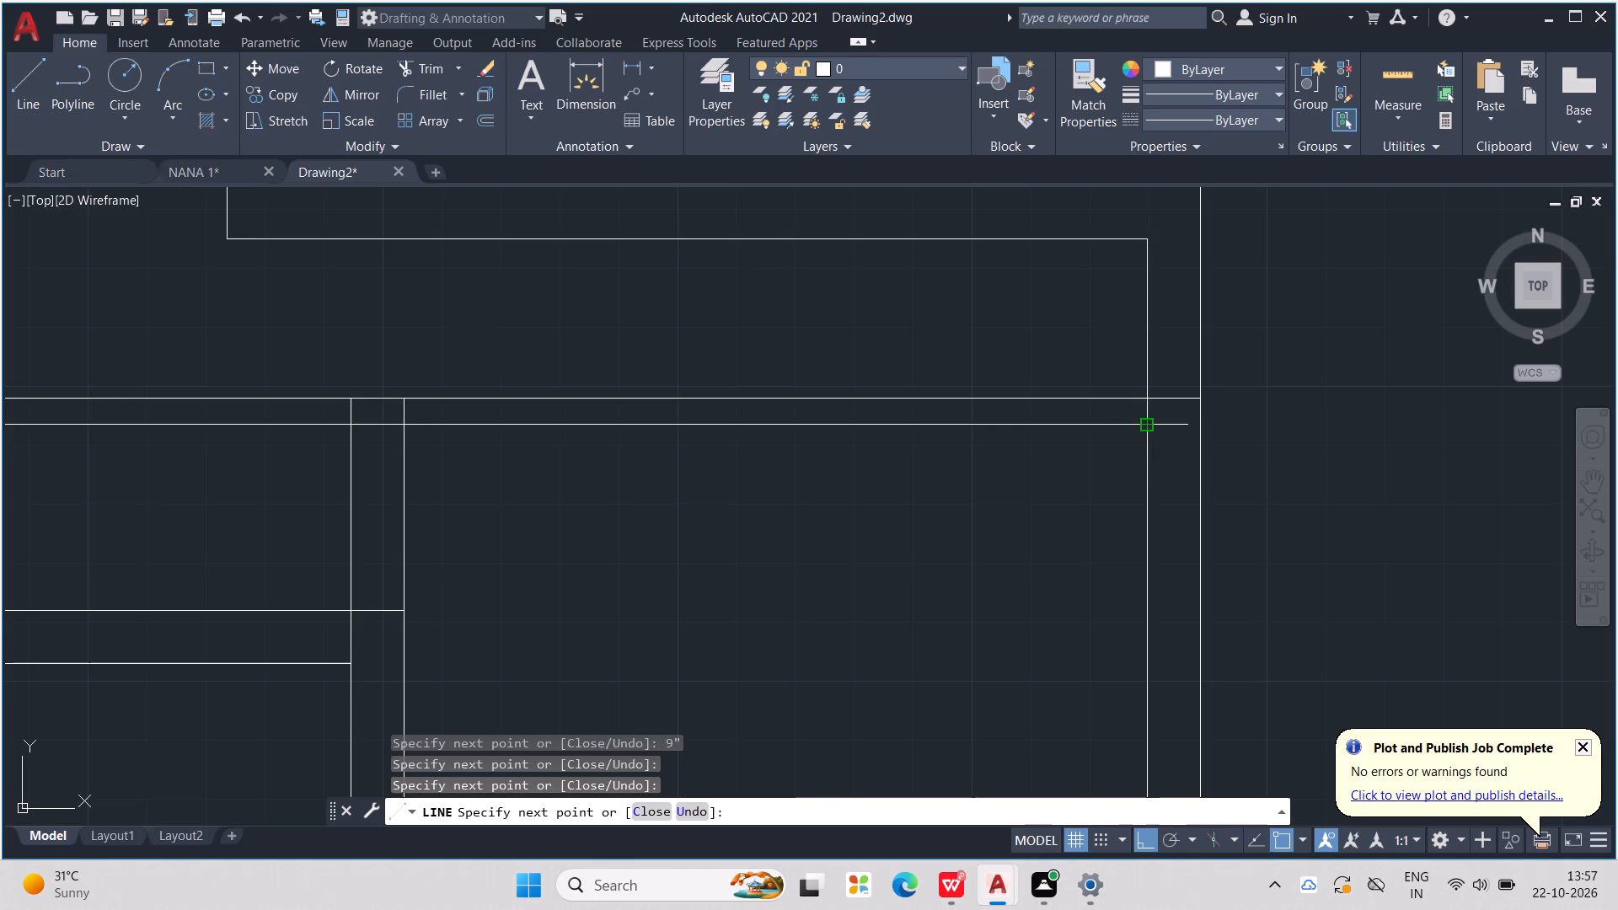
pyautogui.scroll(-2, 1123, 426)
pyautogui.press('Escape')
pyautogui.press('Escape')
pyautogui.press('Escape')
pyautogui.press('Escape')
pyautogui.press('Escape')
pyautogui.press('Escape')
pyautogui.press('Escape')
pyautogui.press('Escape')
pyautogui.press('Escape')
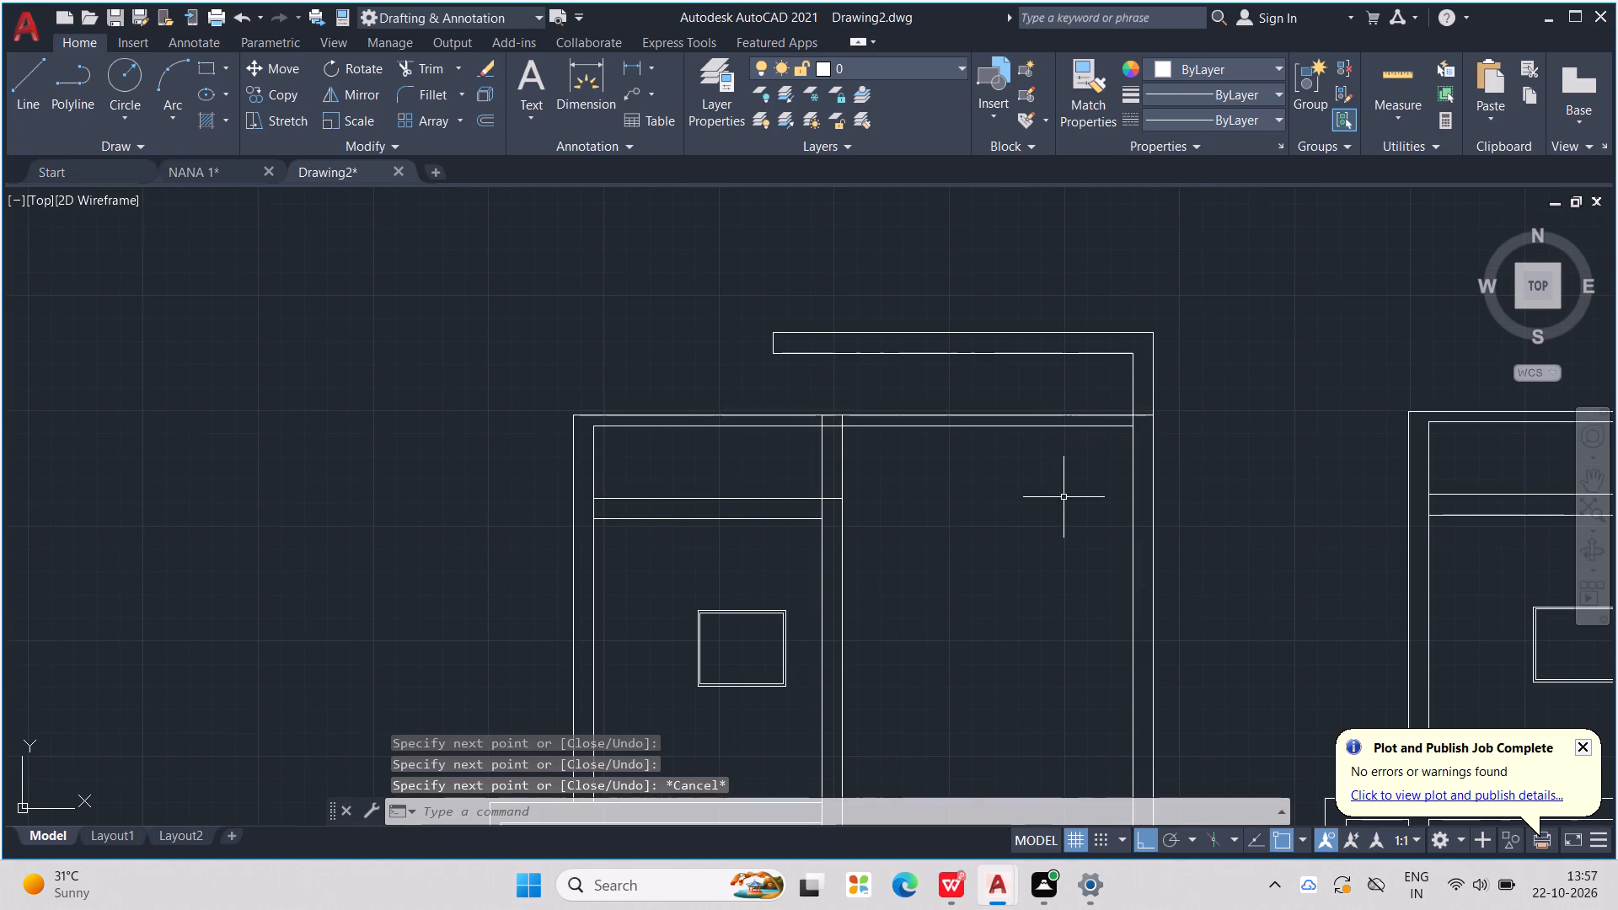
# Extend both lines of the middle wall up to the underside of the new raised roof slab.
pyautogui.press('e')
pyautogui.press('x')
pyautogui.press('Return')
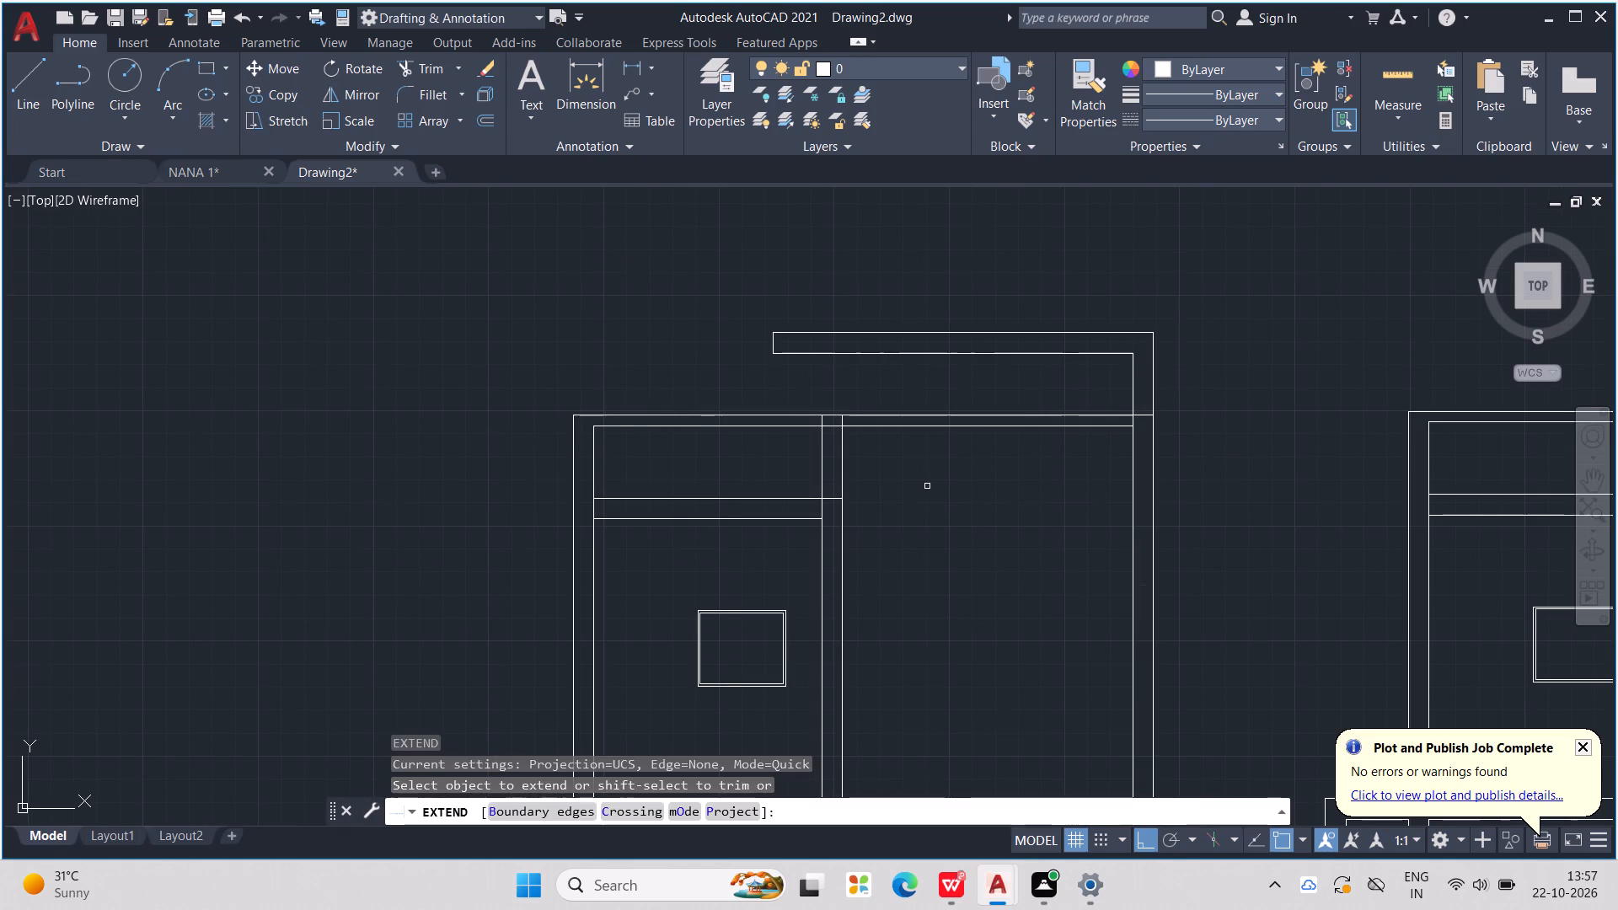
pyautogui.click(842, 456)
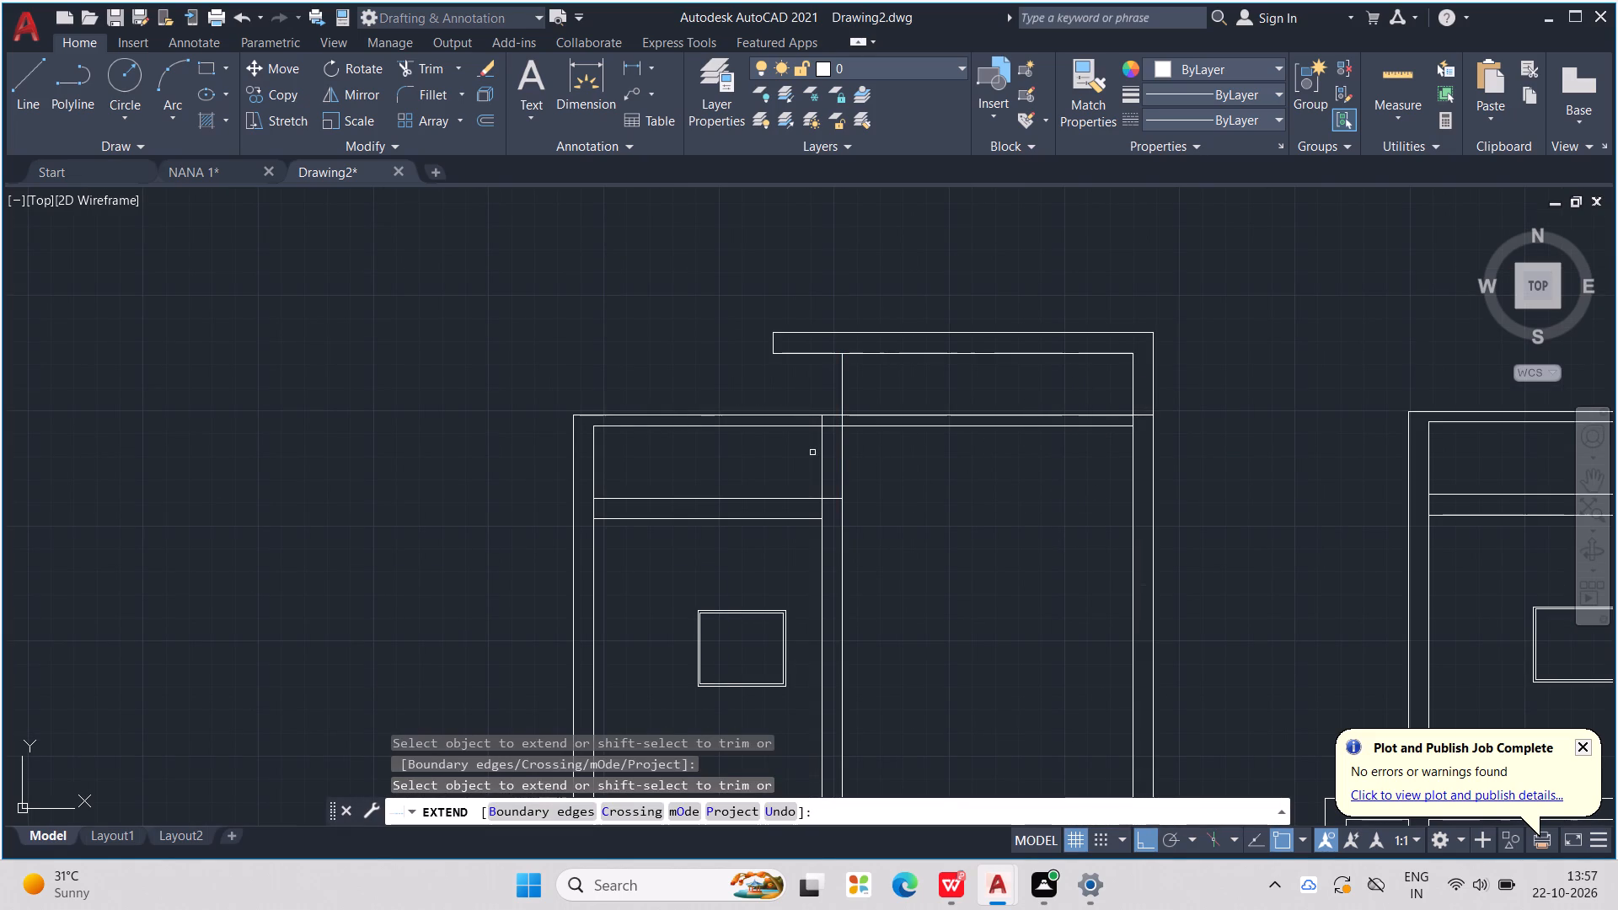
pyautogui.click(822, 447)
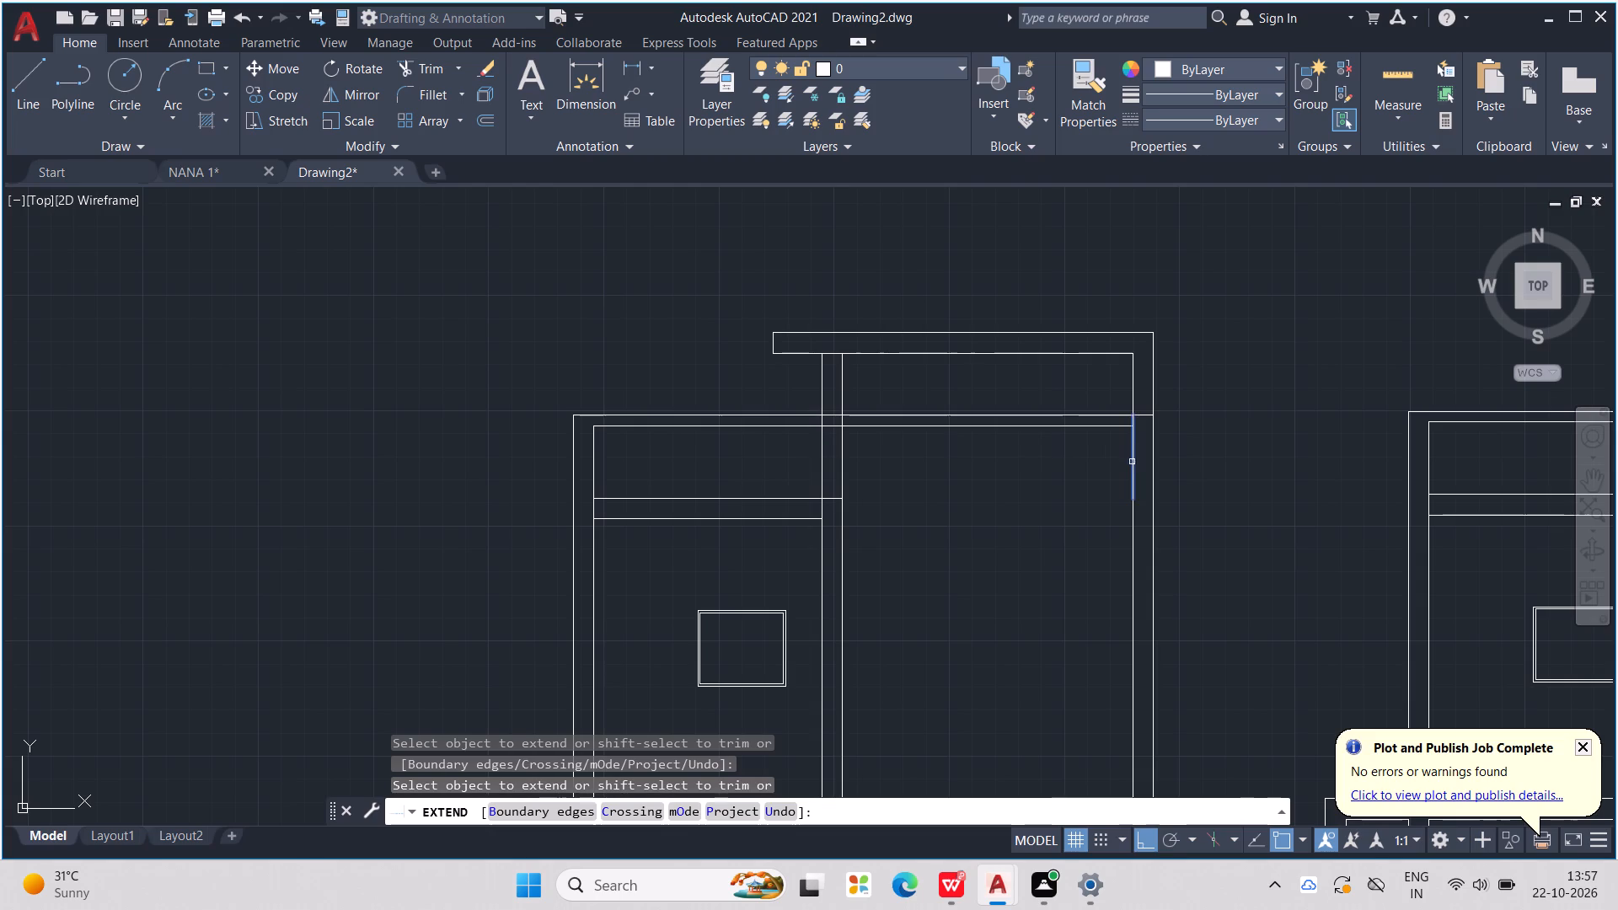
pyautogui.press('Escape')
pyautogui.press('Escape')
pyautogui.press('Escape')
pyautogui.press('Escape')
pyautogui.press('Escape')
pyautogui.press('Escape')
pyautogui.press('Escape')
pyautogui.press('Escape')
pyautogui.press('Escape')
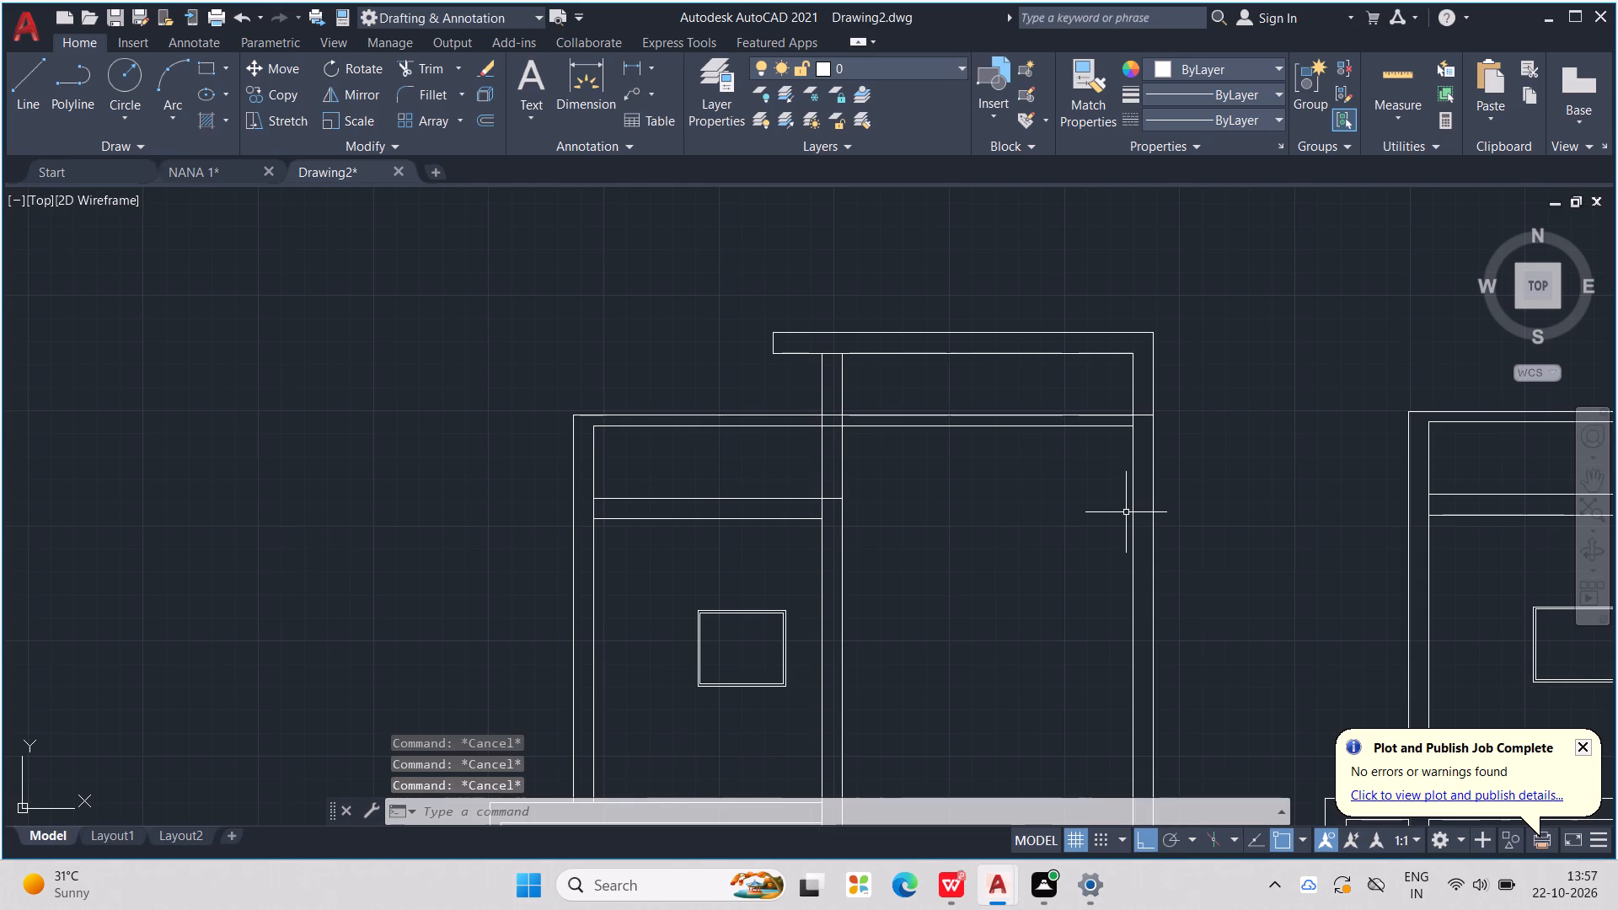
# Trim away the old roof lines between the middle and right walls, including the leftover piece across the right wall's thickness.
pyautogui.write('TR')
pyautogui.press('Return')
pyautogui.scroll(1, 1126, 500)
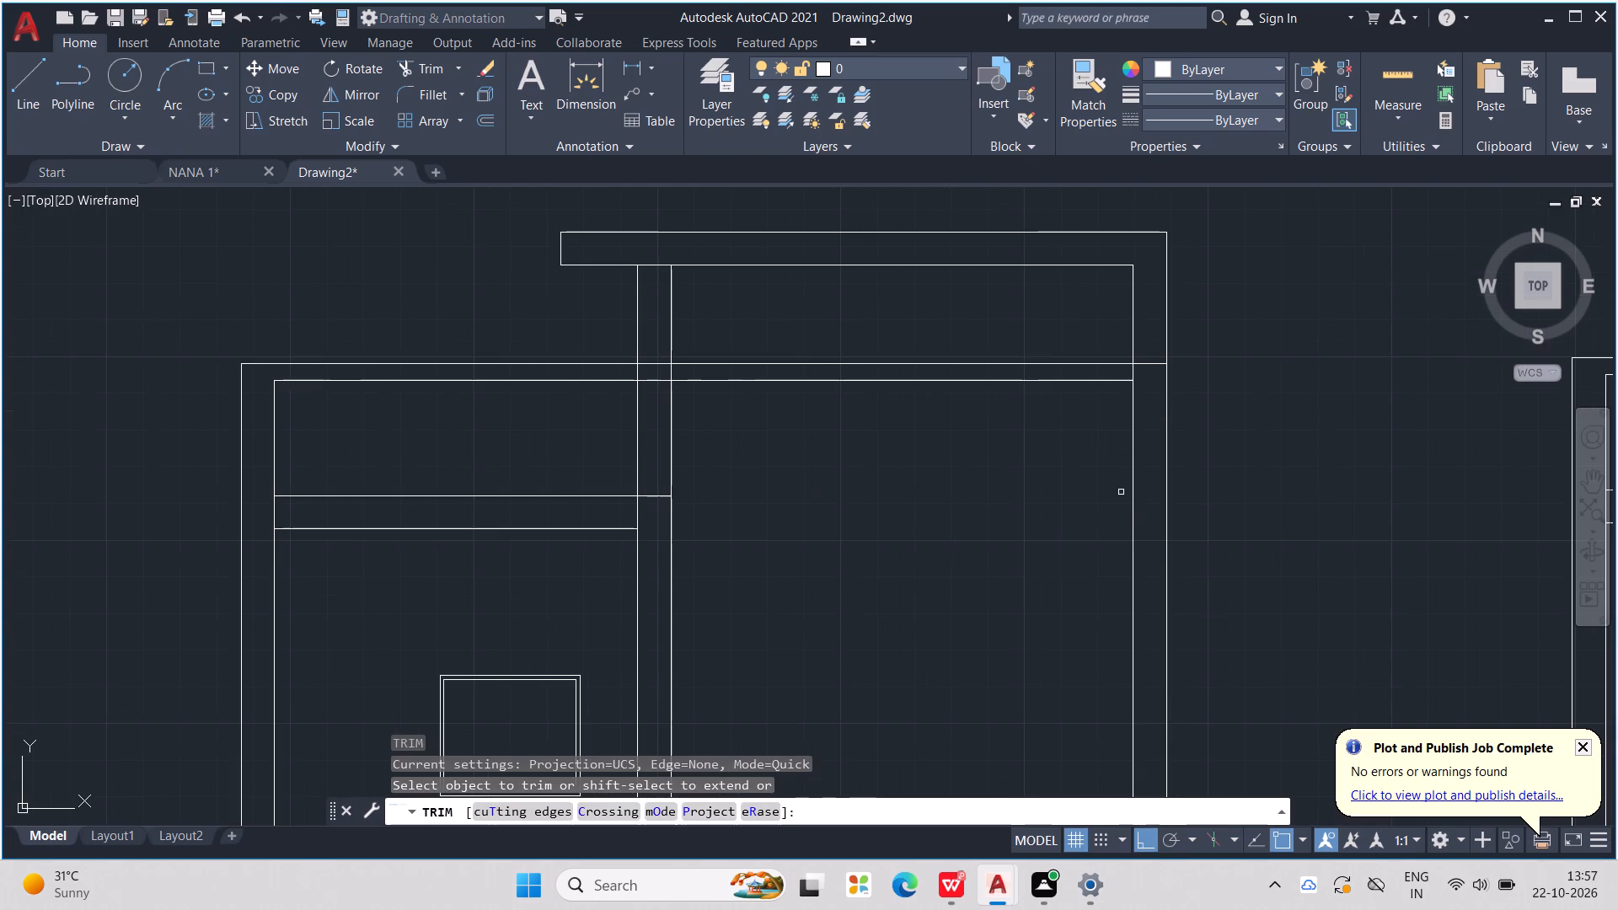
pyautogui.moveTo(930, 330); pyautogui.dragTo(936, 424)
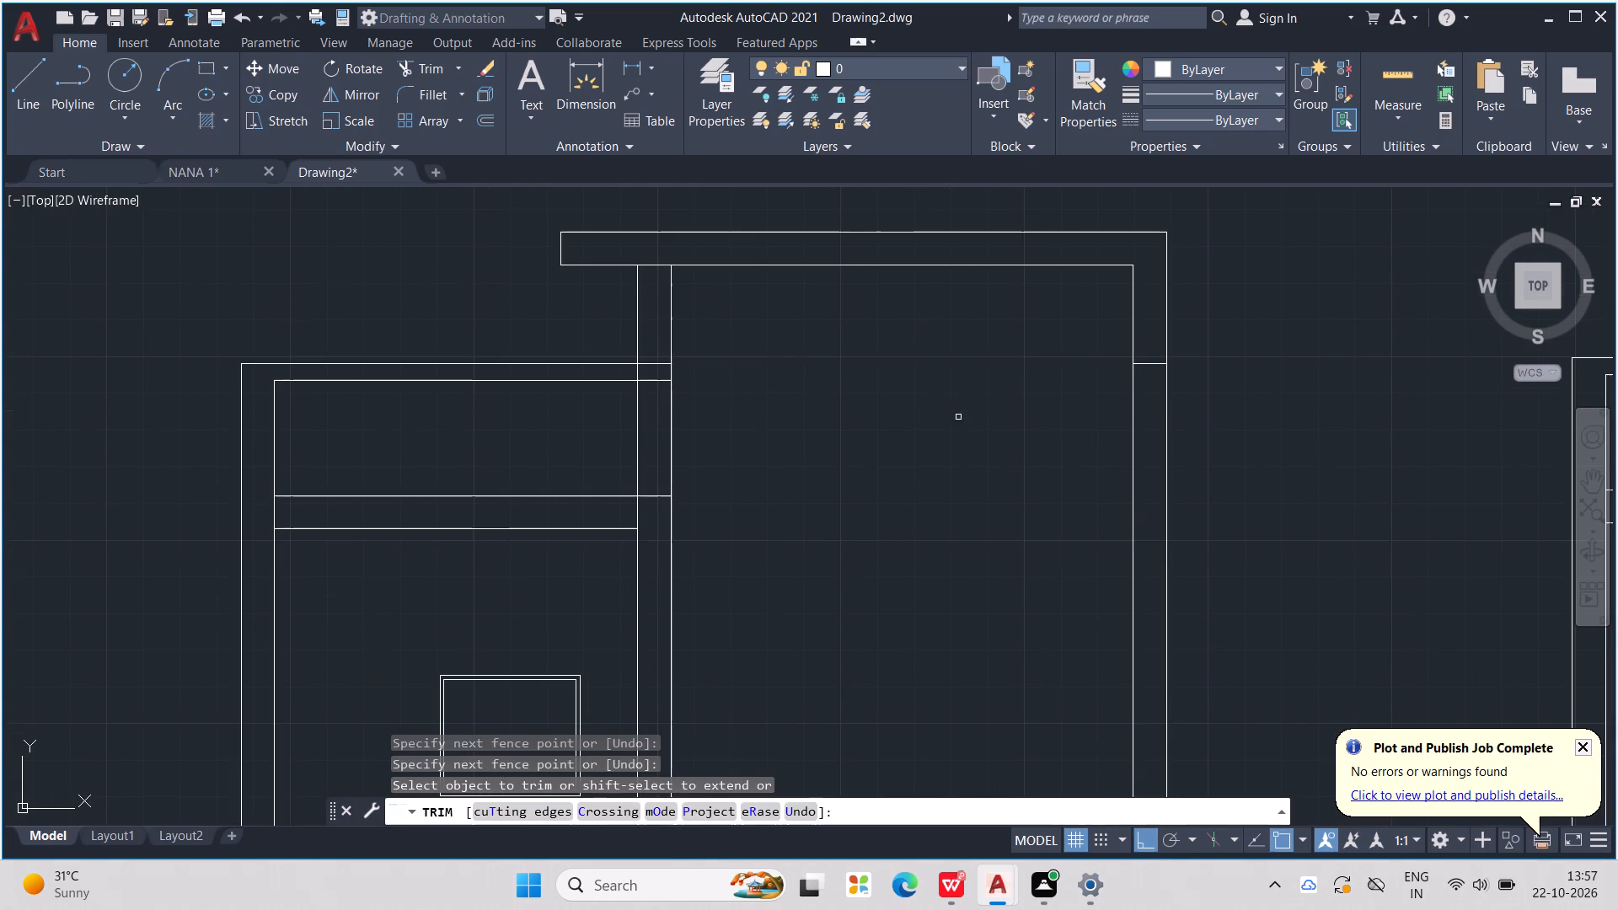
pyautogui.scroll(1, 1175, 374)
pyautogui.moveTo(1138, 319); pyautogui.dragTo(1128, 358)
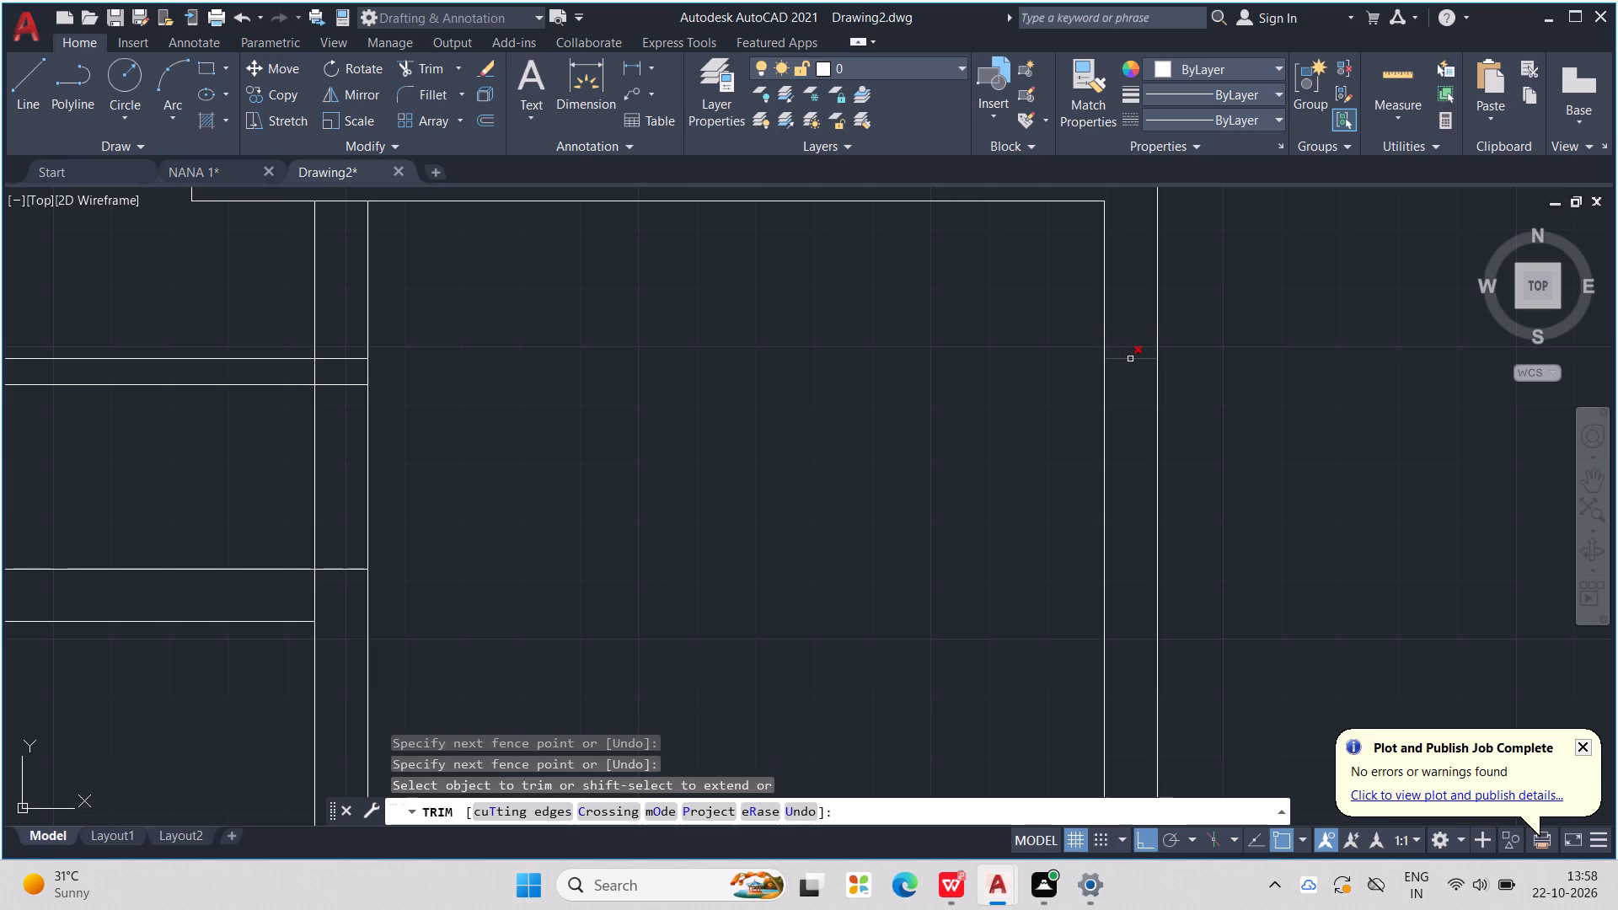
pyautogui.click(1130, 359)
# Trim the overlapping lines where the parapet-level and roof slab lines cross the middle wall, leaving open wall junctions.
pyautogui.scroll(-3, 1130, 359)
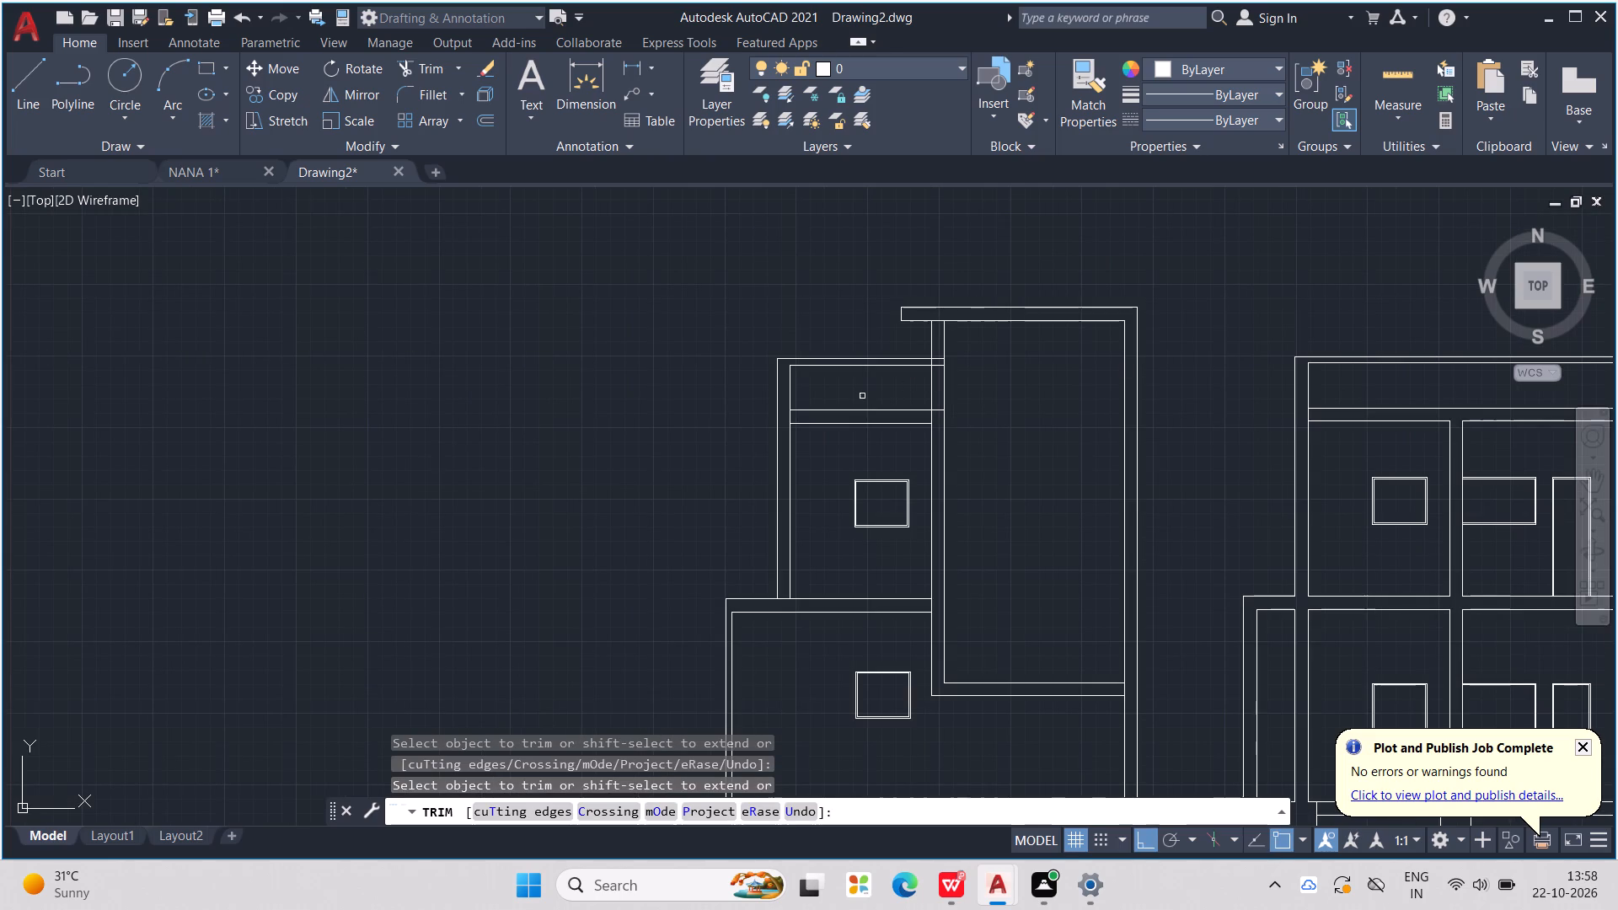
pyautogui.scroll(4, 944, 384)
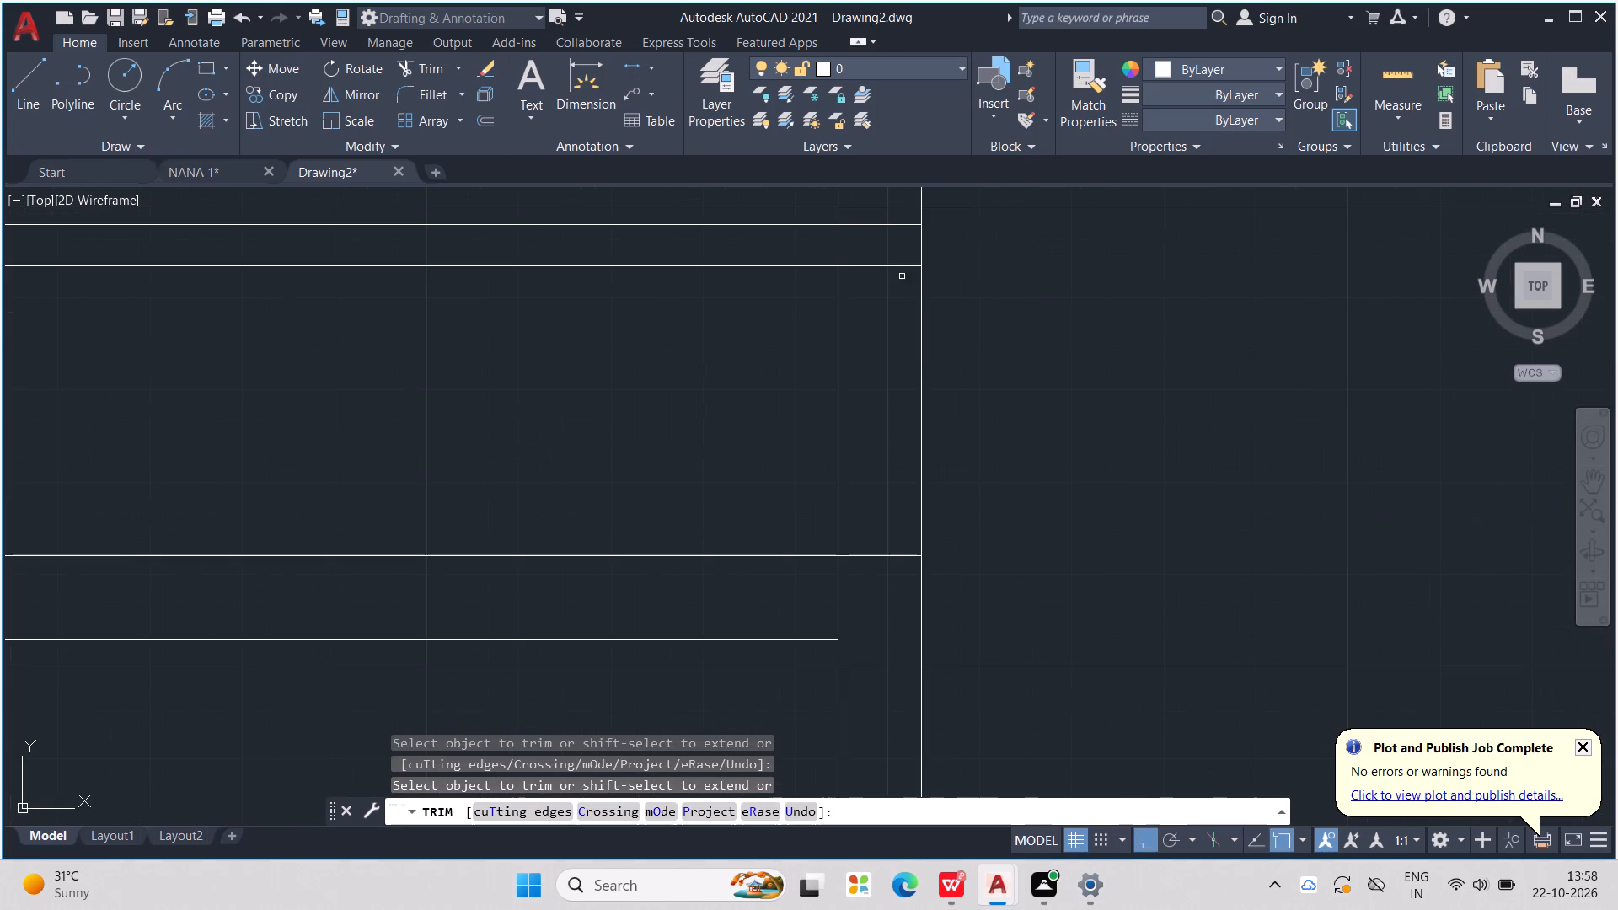
pyautogui.moveTo(881, 216); pyautogui.dragTo(869, 279)
pyautogui.moveTo(860, 244); pyautogui.dragTo(788, 235)
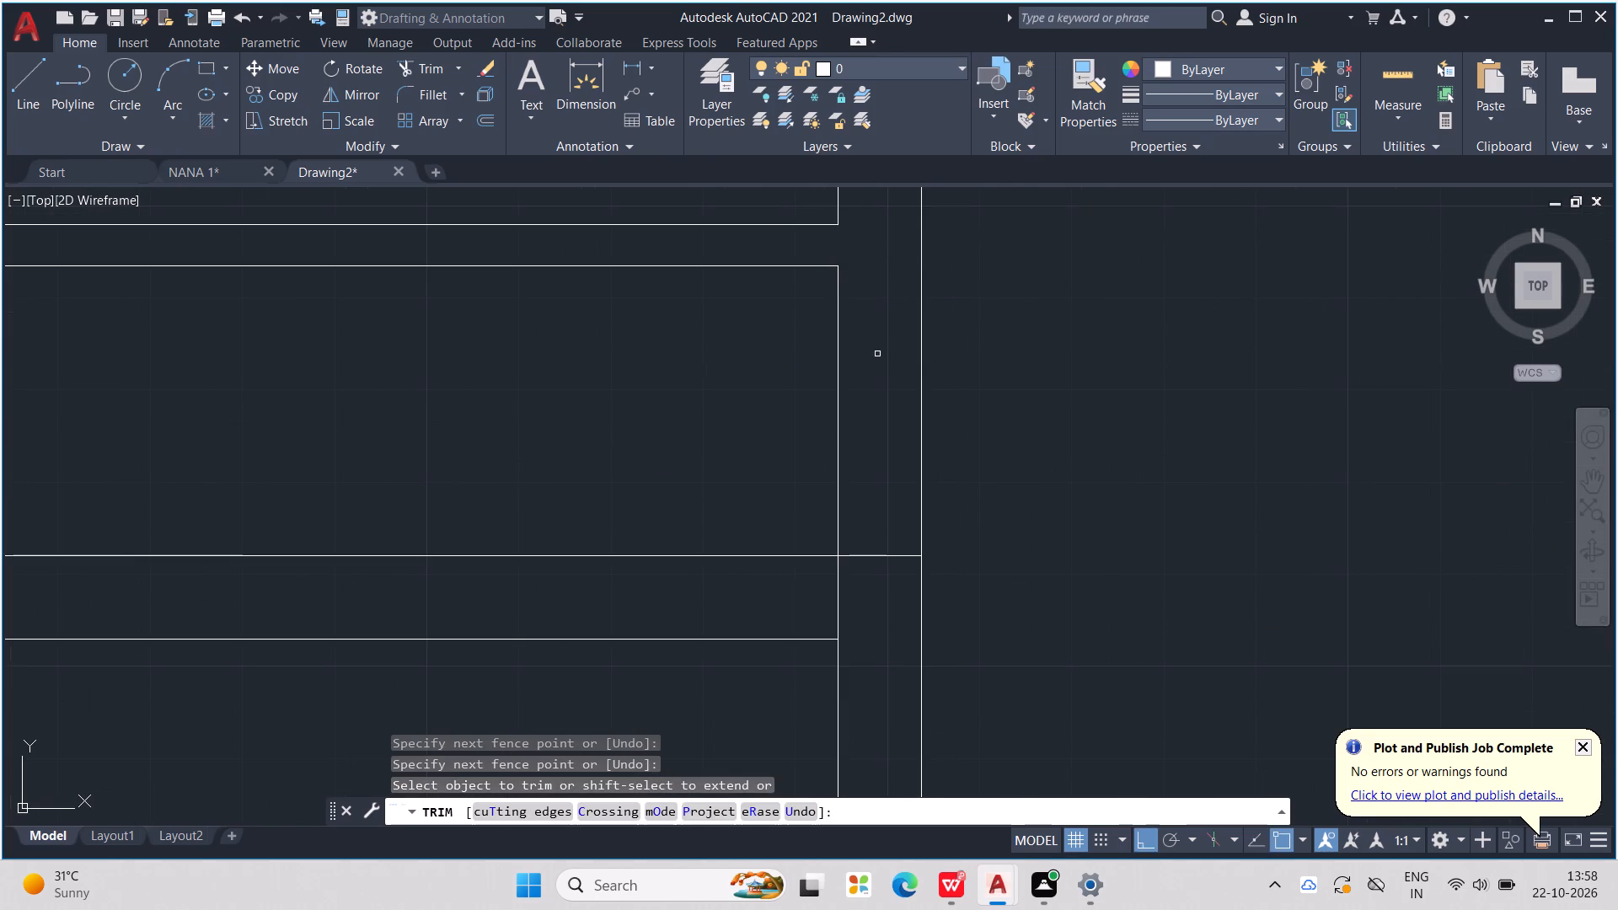
pyautogui.moveTo(875, 442); pyautogui.dragTo(875, 565)
pyautogui.moveTo(878, 570); pyautogui.dragTo(822, 581)
pyautogui.scroll(-3, 878, 514)
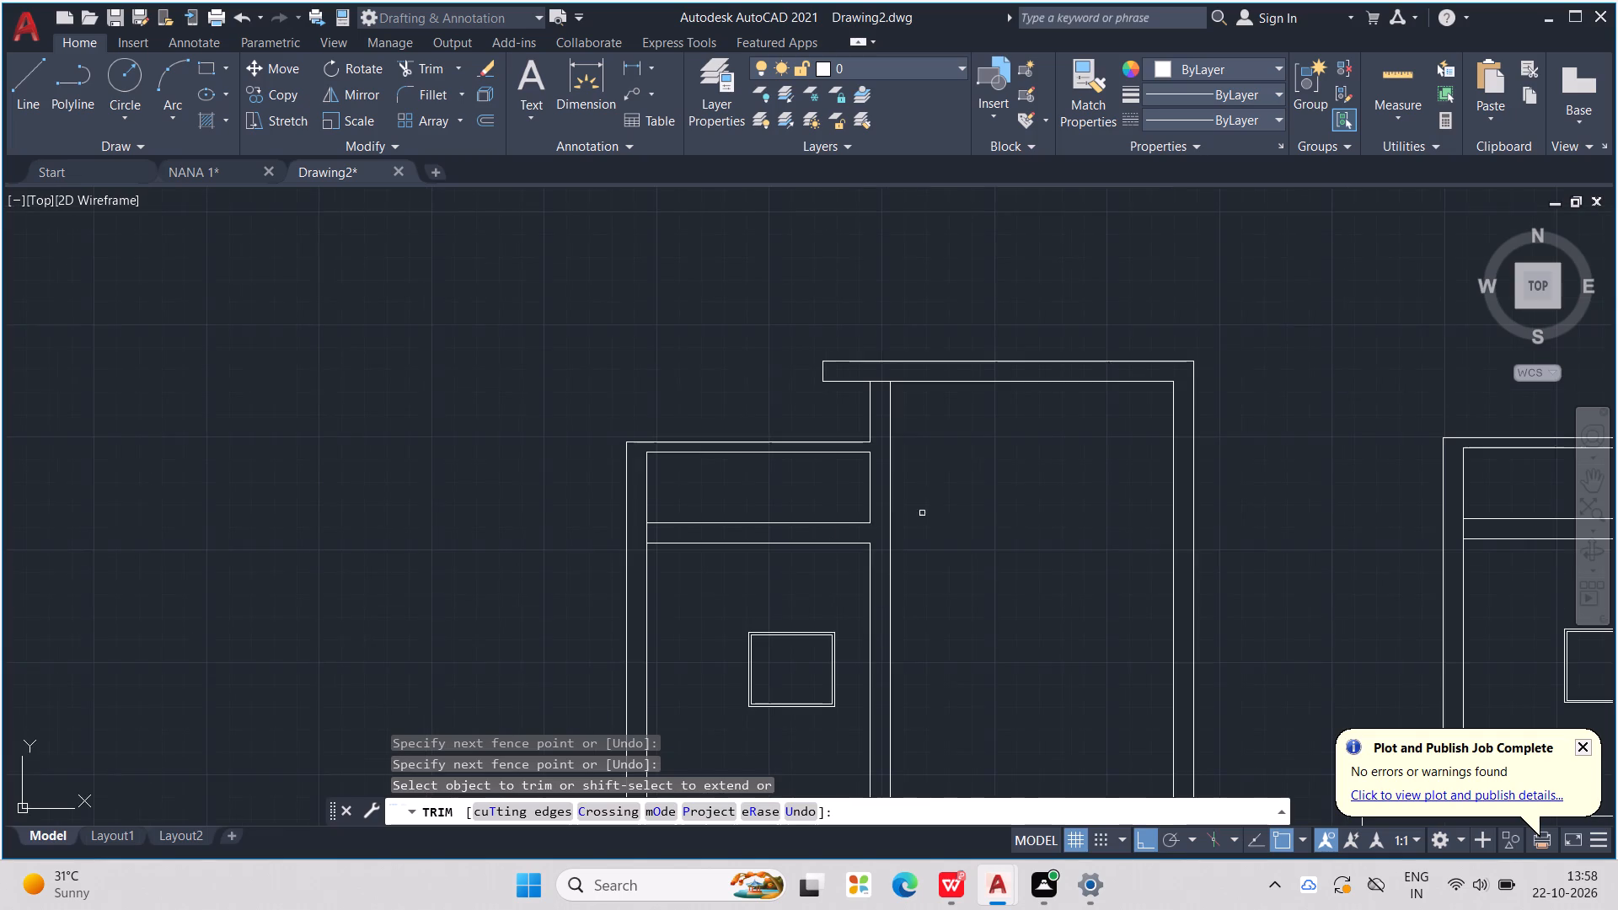
# Trim the overlapping lines where the left section's left wall meets the ground floor slab and the base, leaving open corner junctions.
pyautogui.moveTo(1025, 531); pyautogui.dragTo(849, 292, button='middle')
pyautogui.scroll(-1, 852, 298)
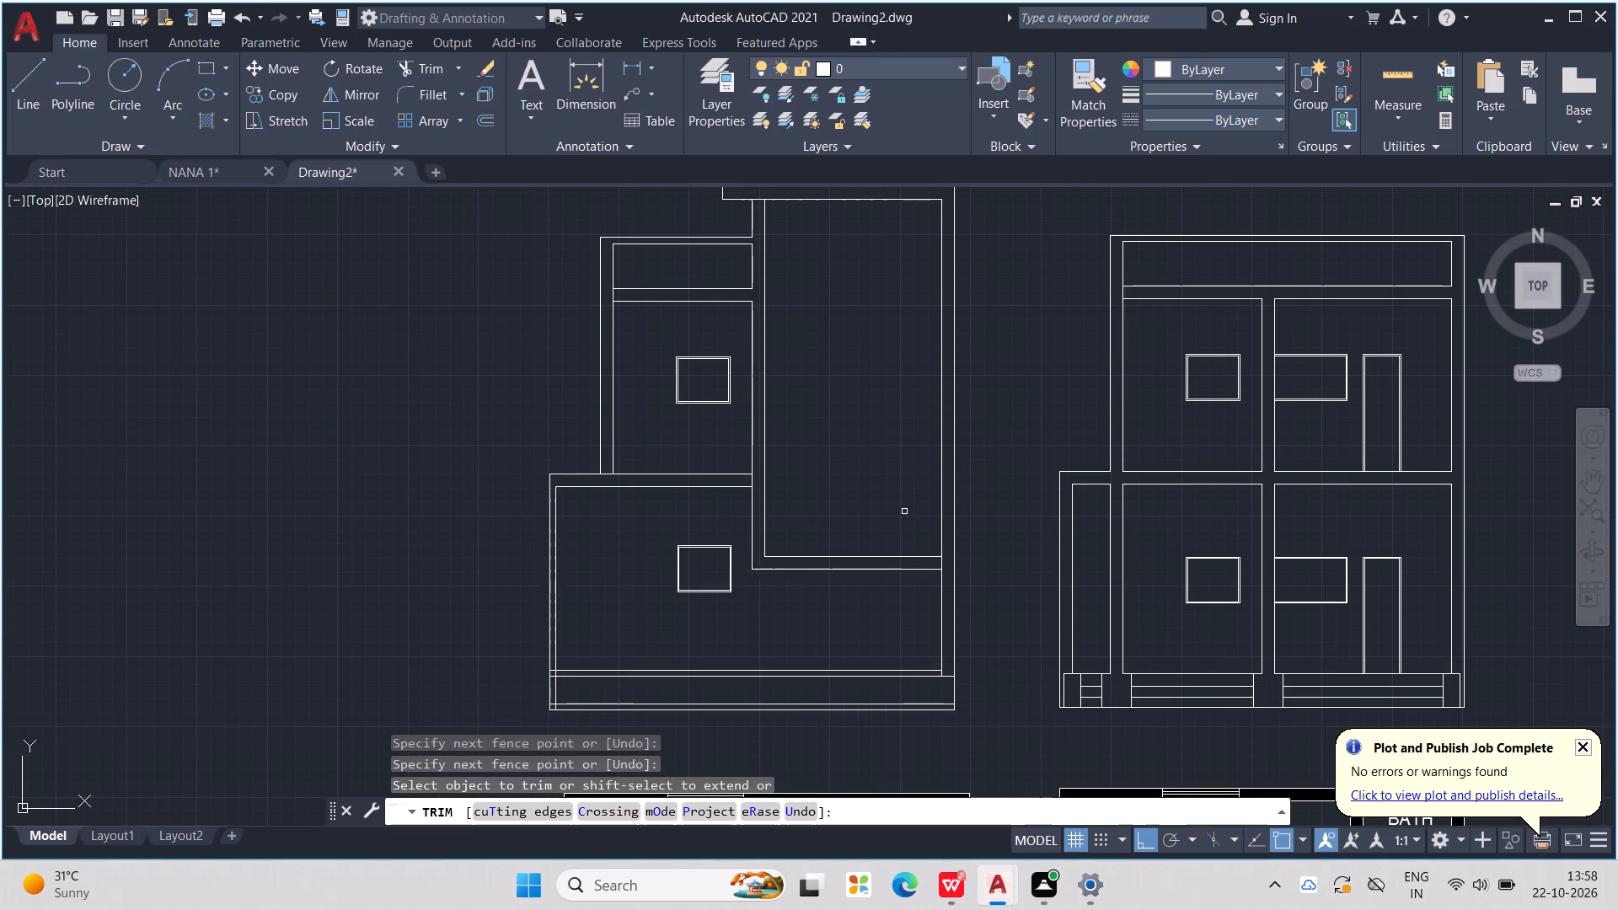
pyautogui.scroll(1, 542, 717)
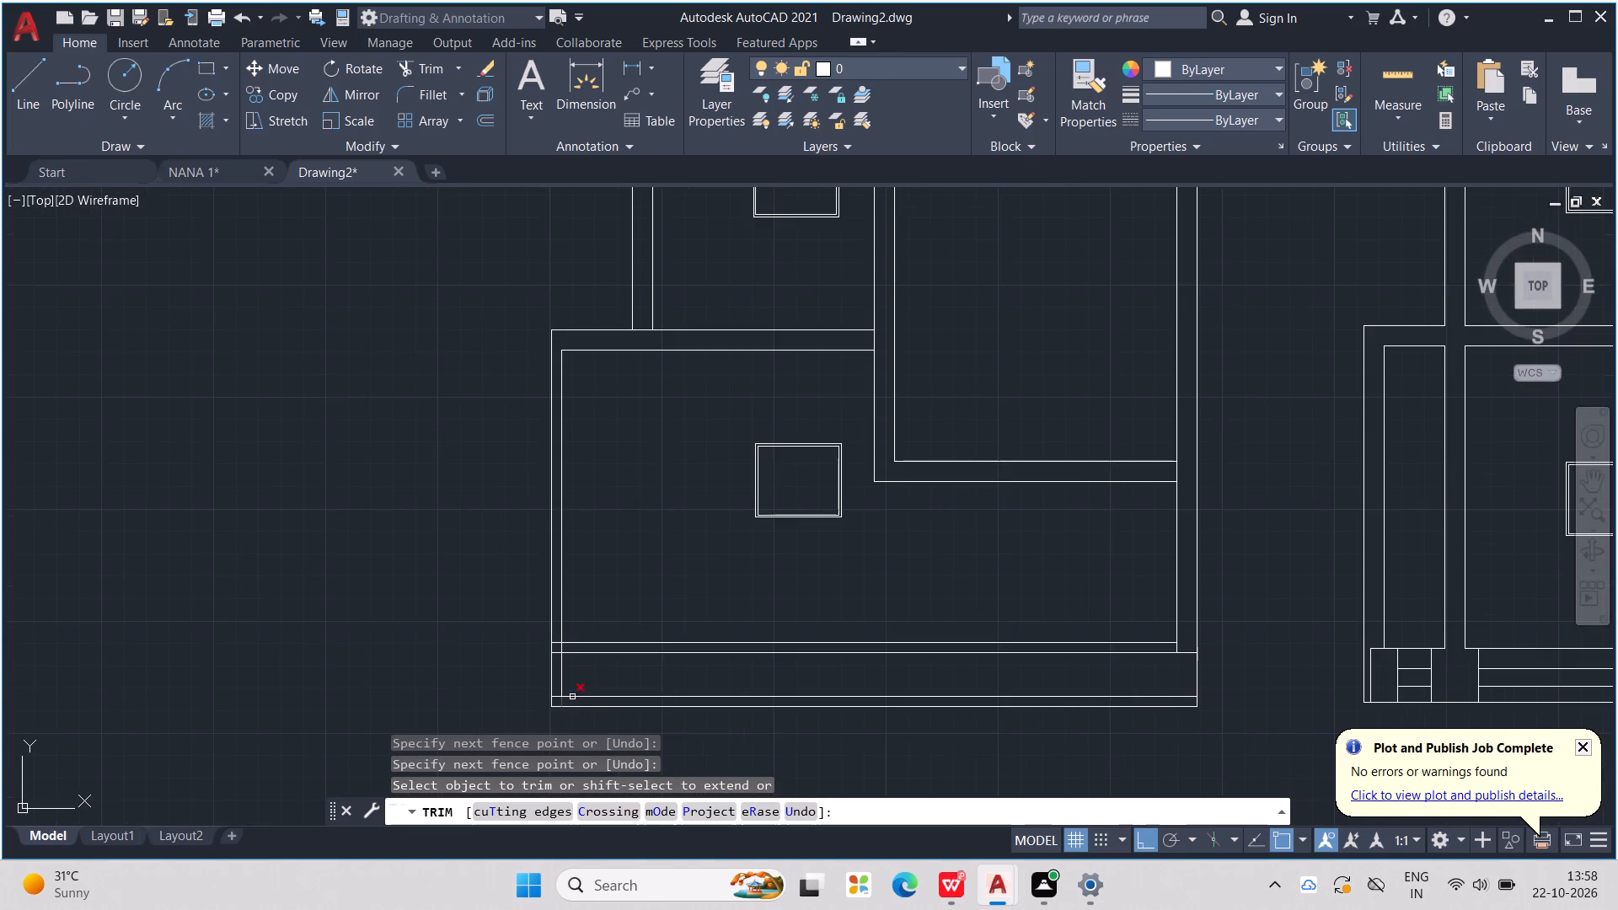
pyautogui.scroll(4, 563, 663)
pyautogui.moveTo(514, 557); pyautogui.dragTo(544, 607)
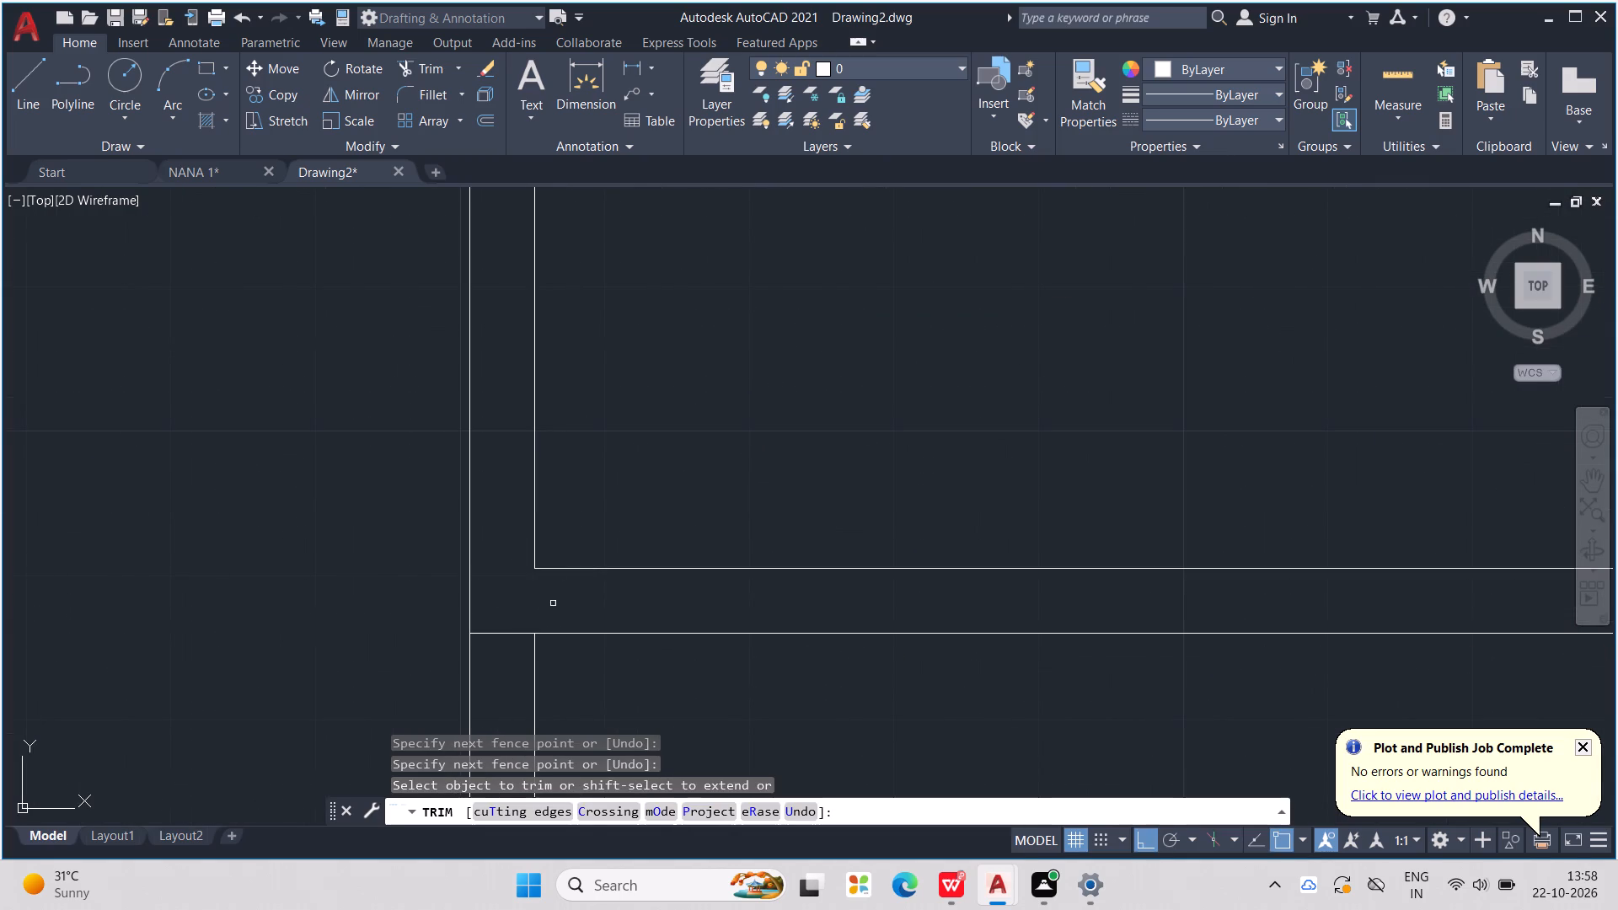
pyautogui.moveTo(554, 602); pyautogui.dragTo(586, 405, button='middle')
pyautogui.moveTo(555, 409); pyautogui.dragTo(545, 466)
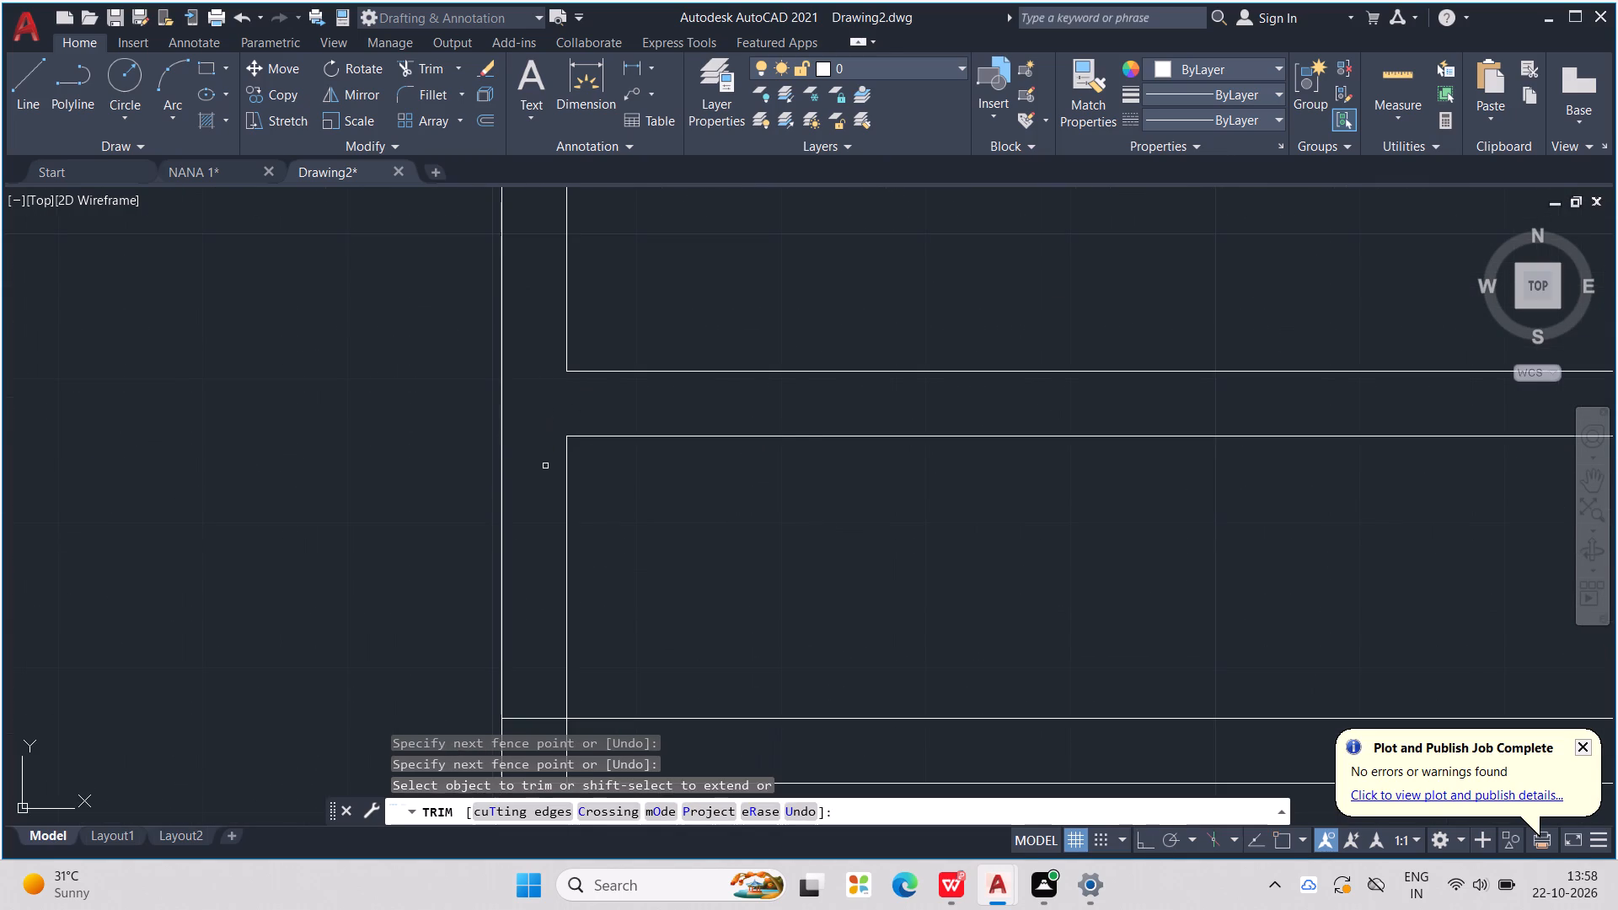
pyautogui.scroll(-2, 545, 467)
pyautogui.moveTo(546, 468); pyautogui.dragTo(560, 418, button='middle')
pyautogui.scroll(2, 552, 529)
pyautogui.moveTo(573, 471); pyautogui.dragTo(581, 538)
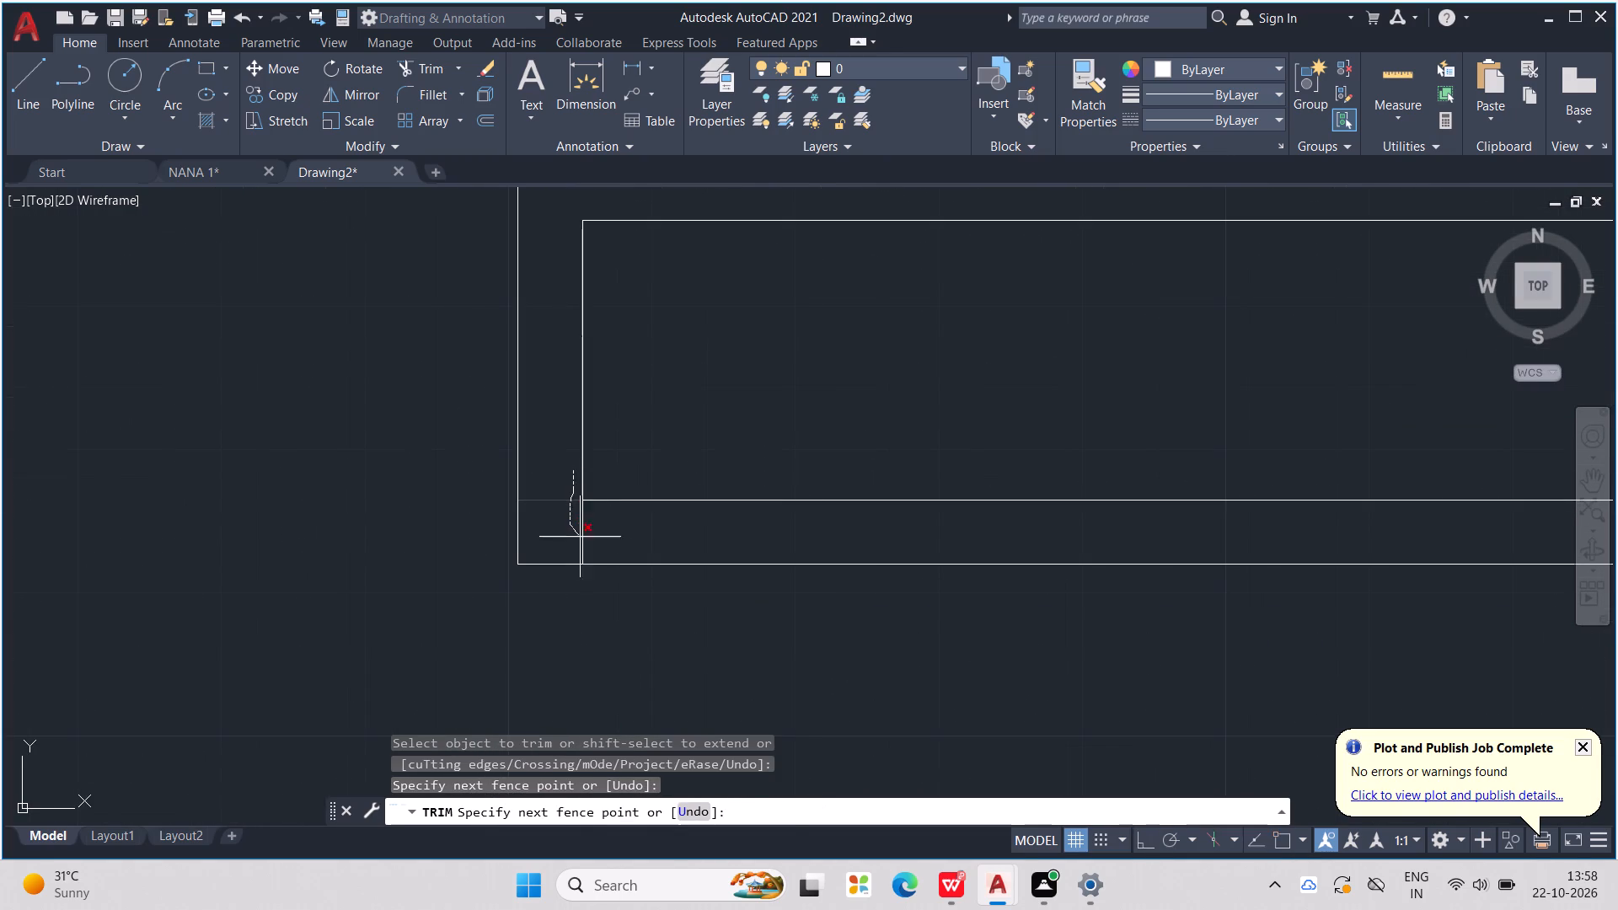
pyautogui.moveTo(581, 538); pyautogui.dragTo(620, 545)
pyautogui.scroll(-2, 628, 543)
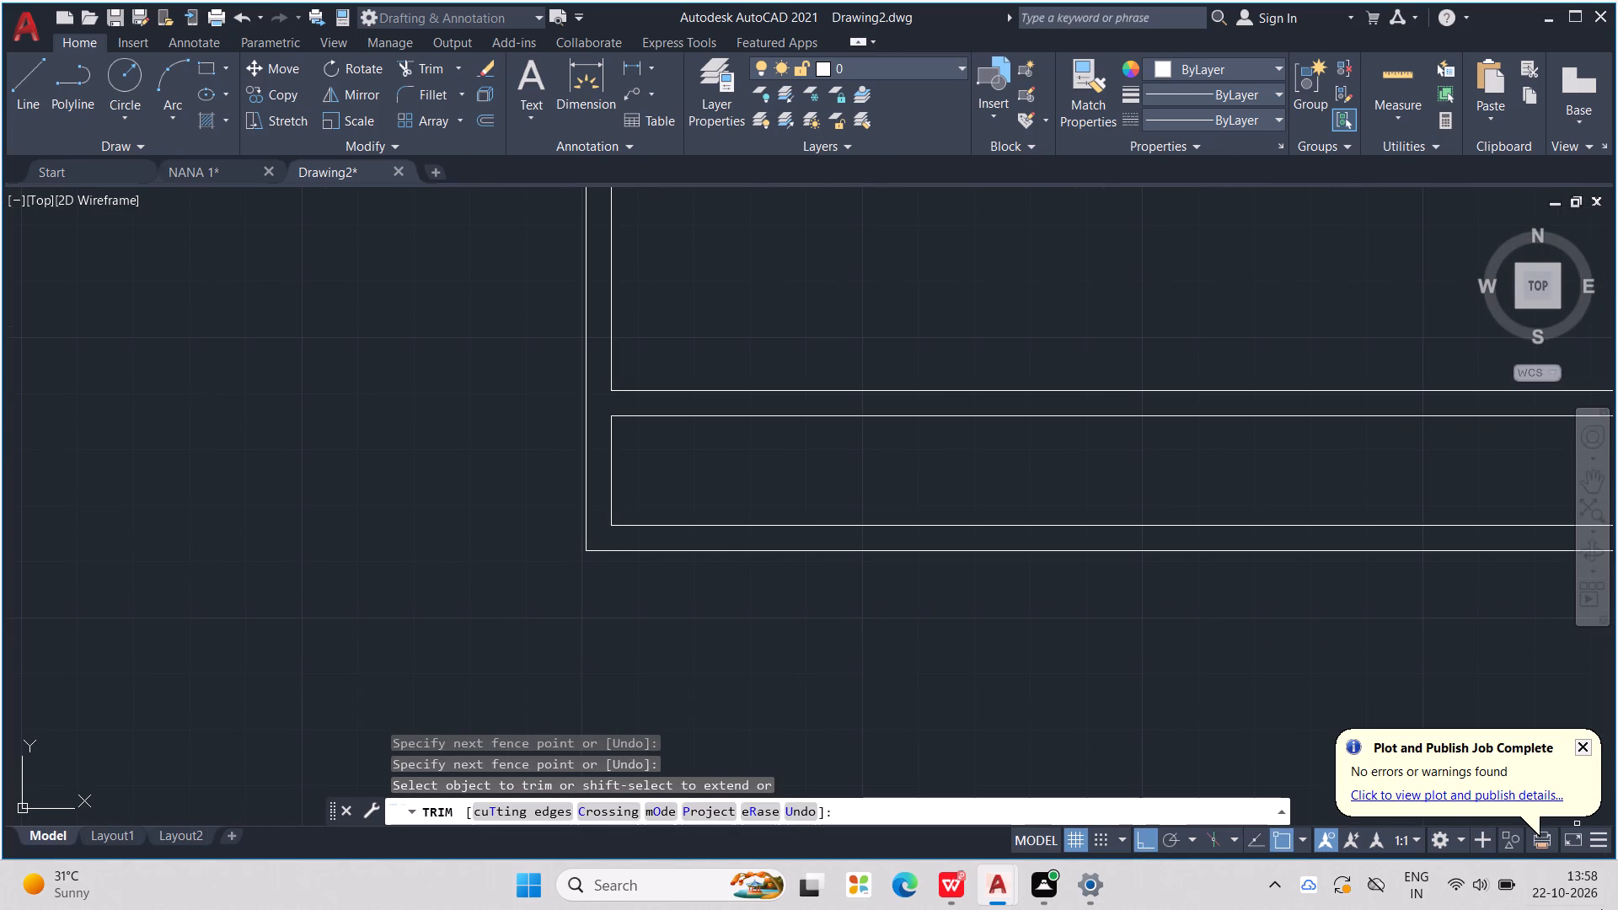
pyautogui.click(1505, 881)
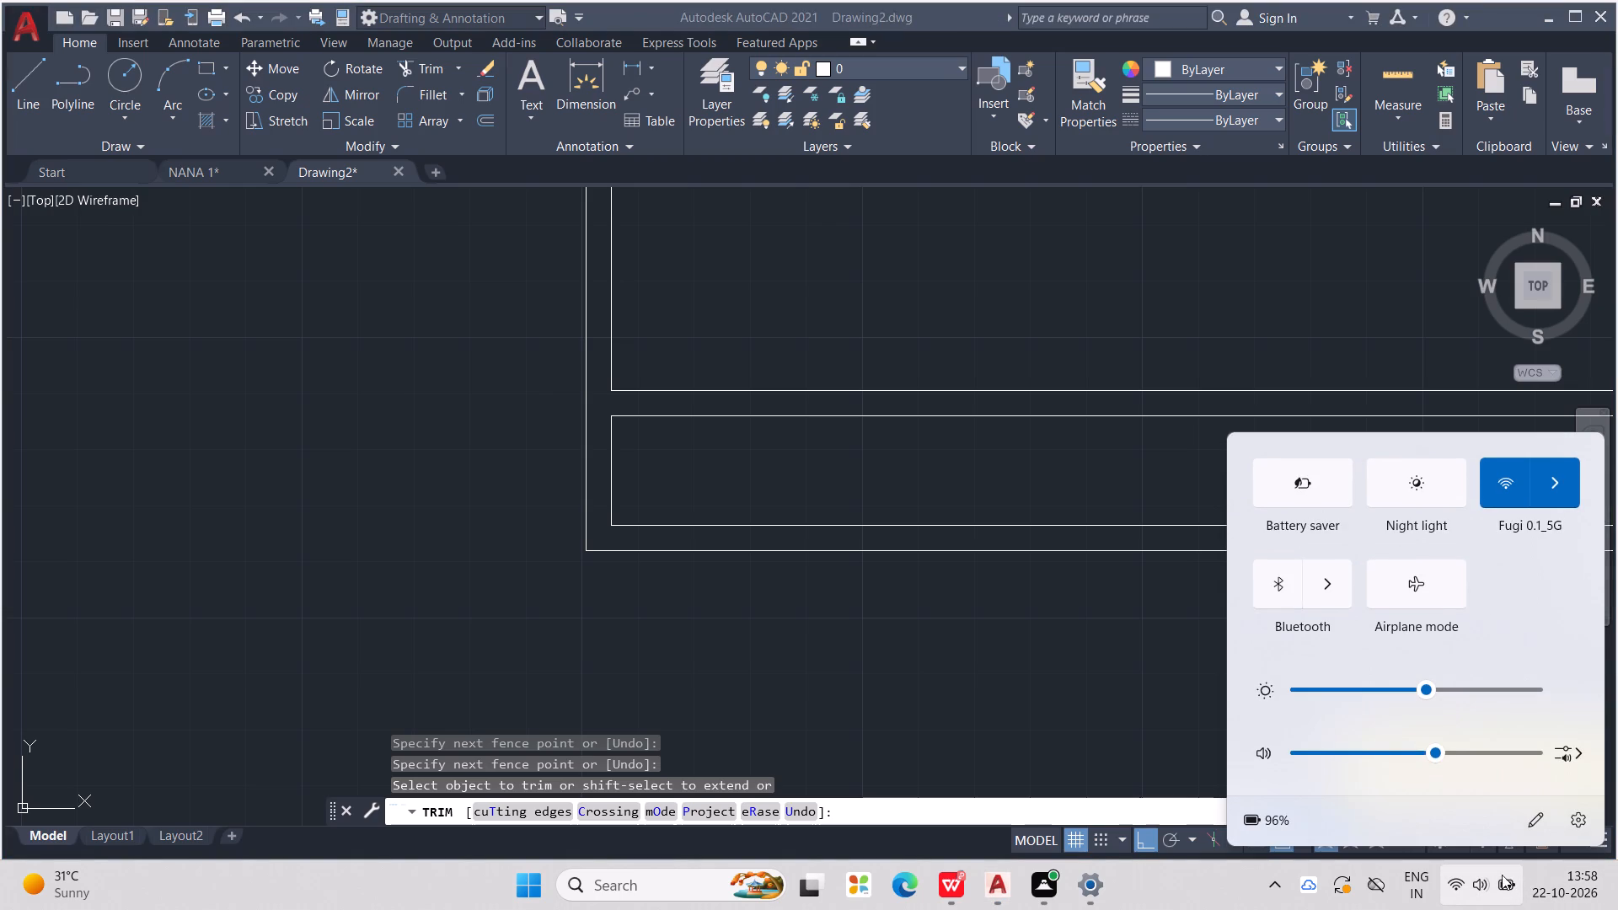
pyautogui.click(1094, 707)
# Trim the piece of the right wall's inner line lying between the two ground floor slab lines.
pyautogui.moveTo(1089, 705); pyautogui.dragTo(624, 693, button='middle')
pyautogui.scroll(-2, 650, 677)
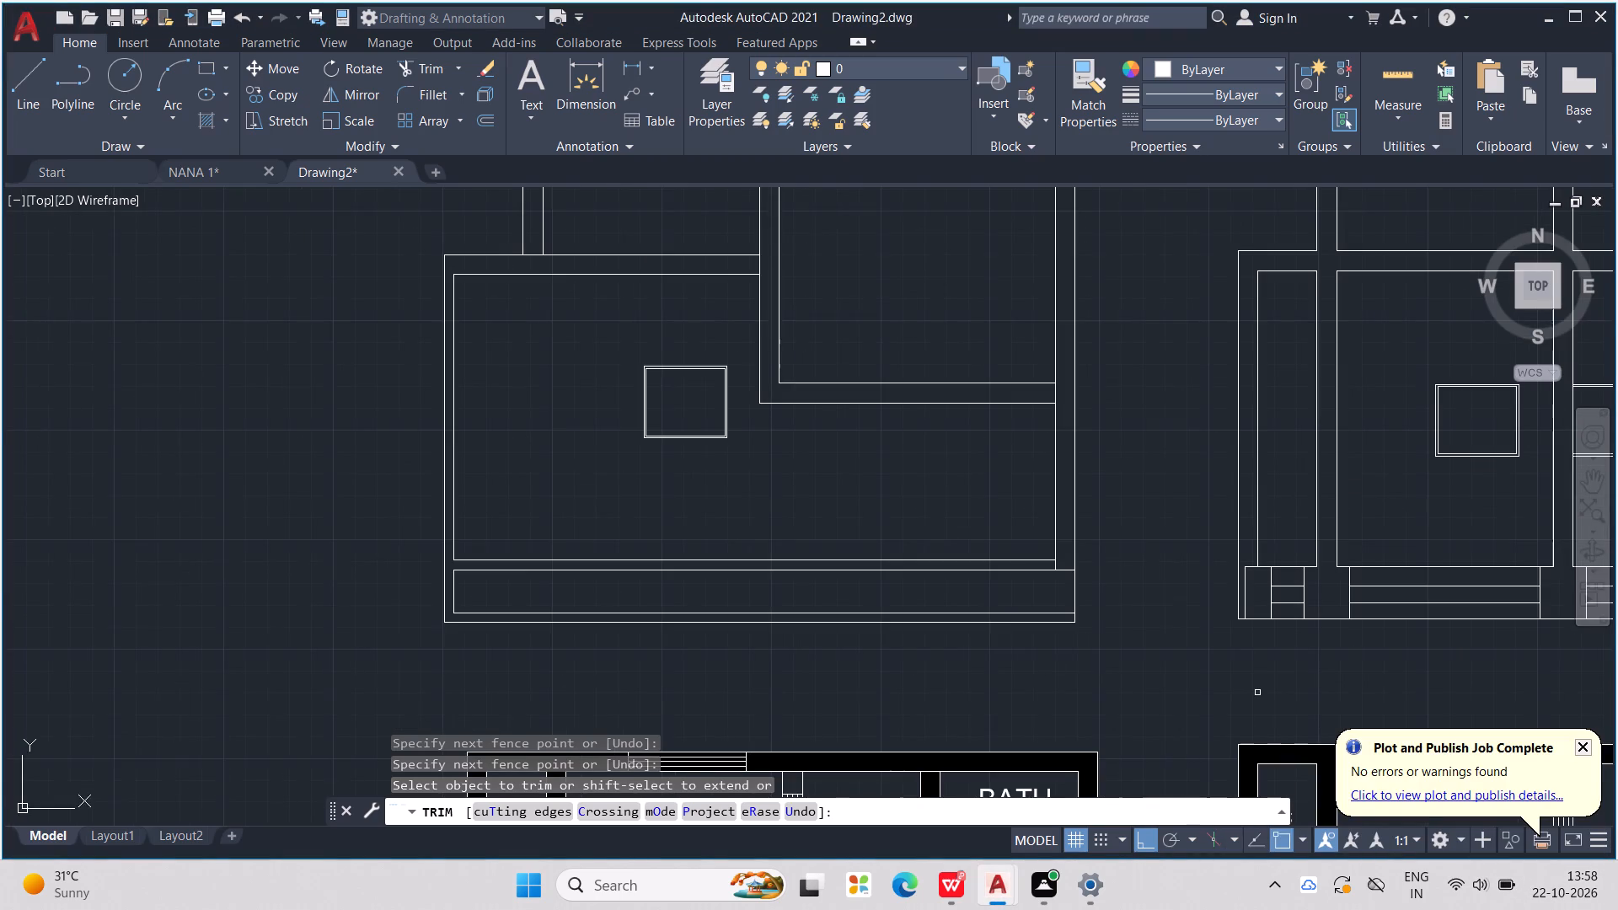
pyautogui.moveTo(1246, 678); pyautogui.dragTo(1040, 646, button='middle')
pyautogui.scroll(4, 836, 527)
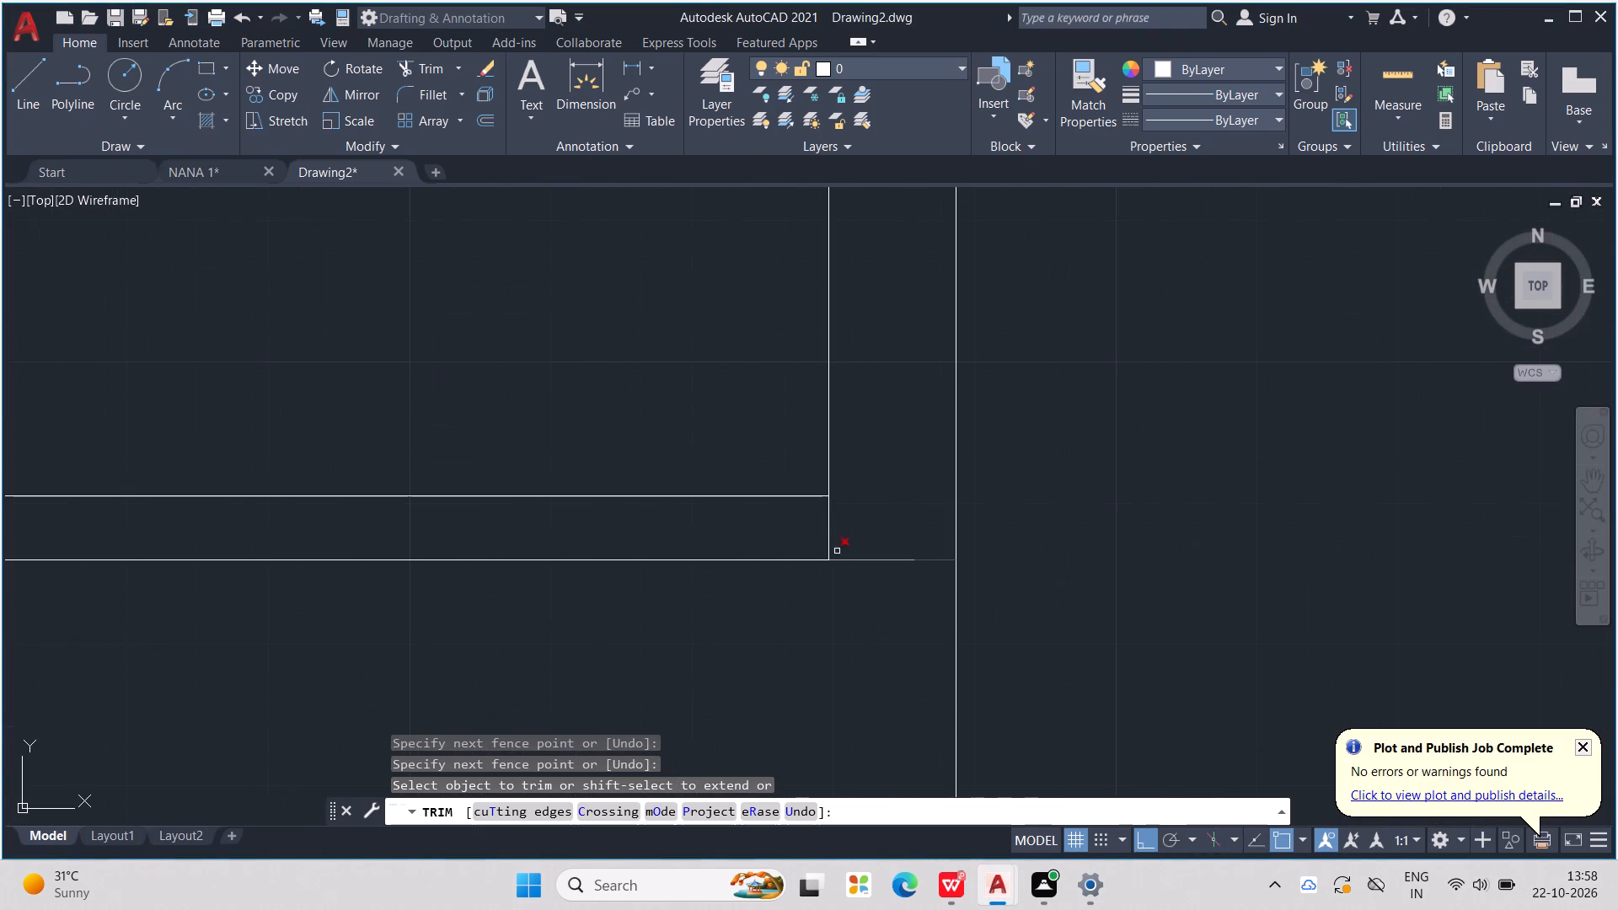
pyautogui.click(828, 540)
pyautogui.scroll(-2, 919, 559)
pyautogui.scroll(-1, 894, 663)
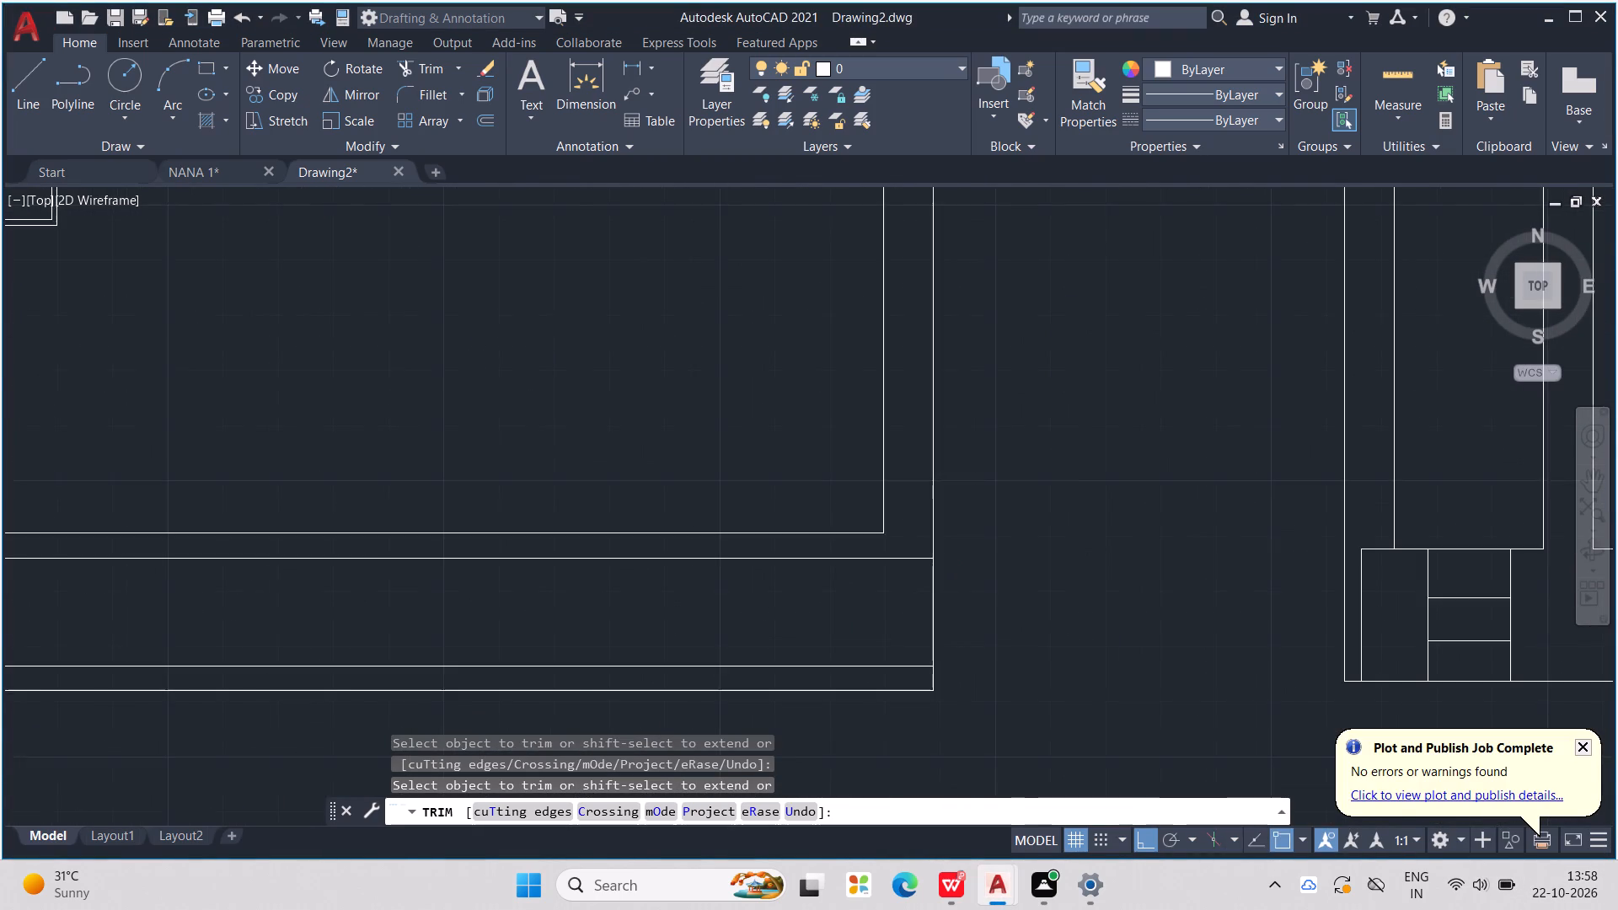
pyautogui.scroll(-1, 898, 676)
pyautogui.moveTo(898, 676); pyautogui.dragTo(906, 676, button='middle')
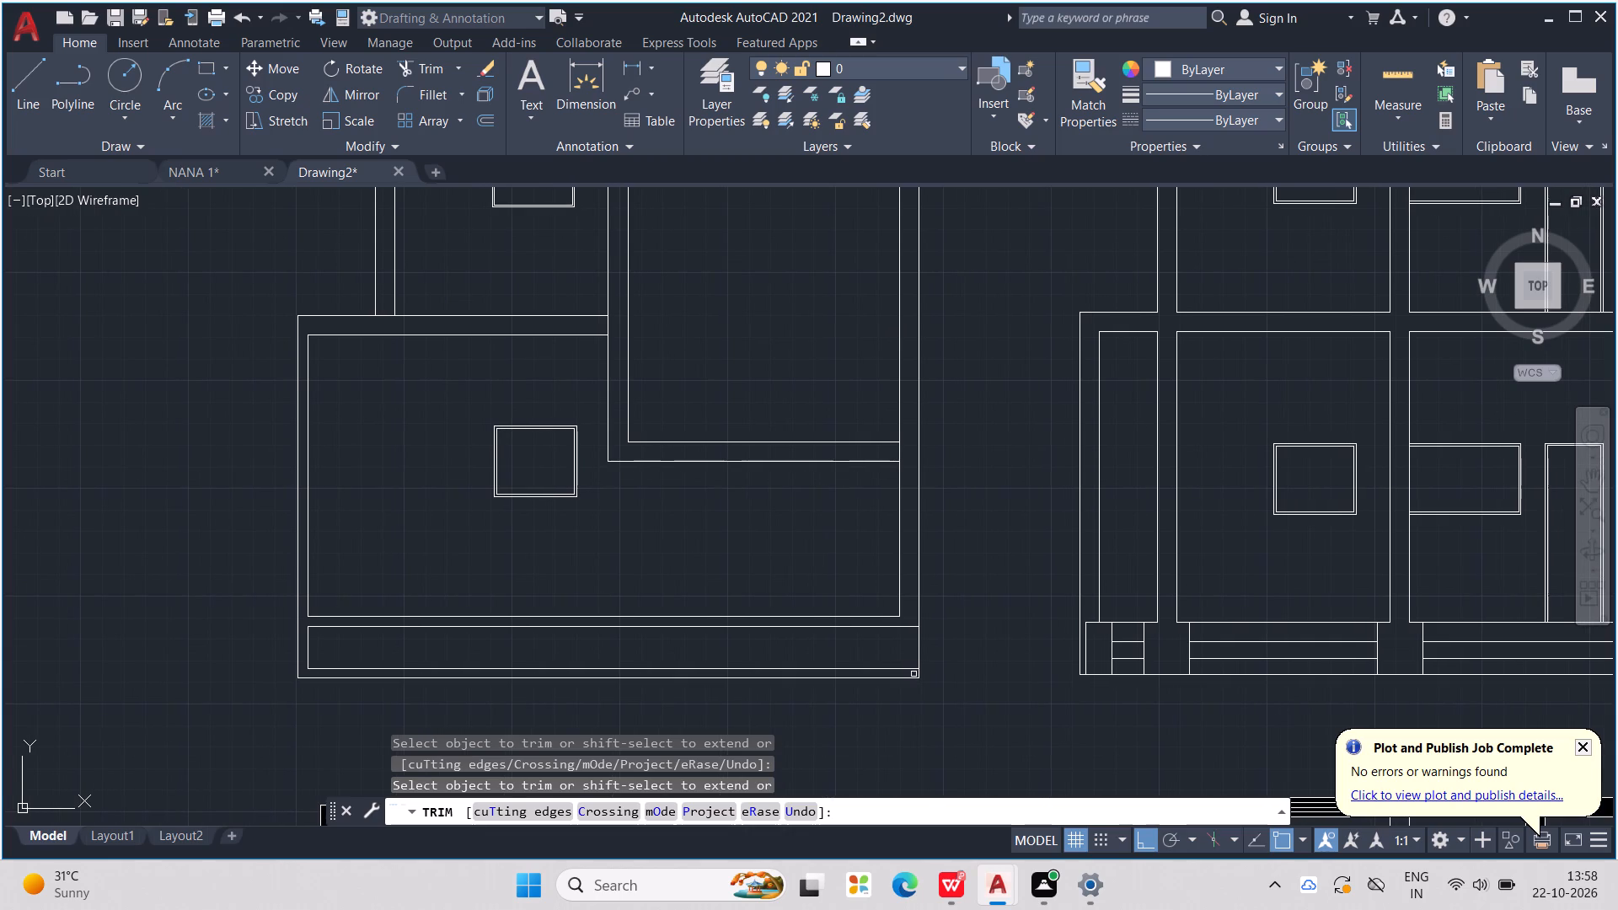
pyautogui.press('Escape')
pyautogui.press('Escape')
pyautogui.press('Escape')
pyautogui.press('Escape')
pyautogui.press('Escape')
# Extend the right wall's inner line down through the ground floor slab and plinth to the bottom base line.
pyautogui.write('EX')
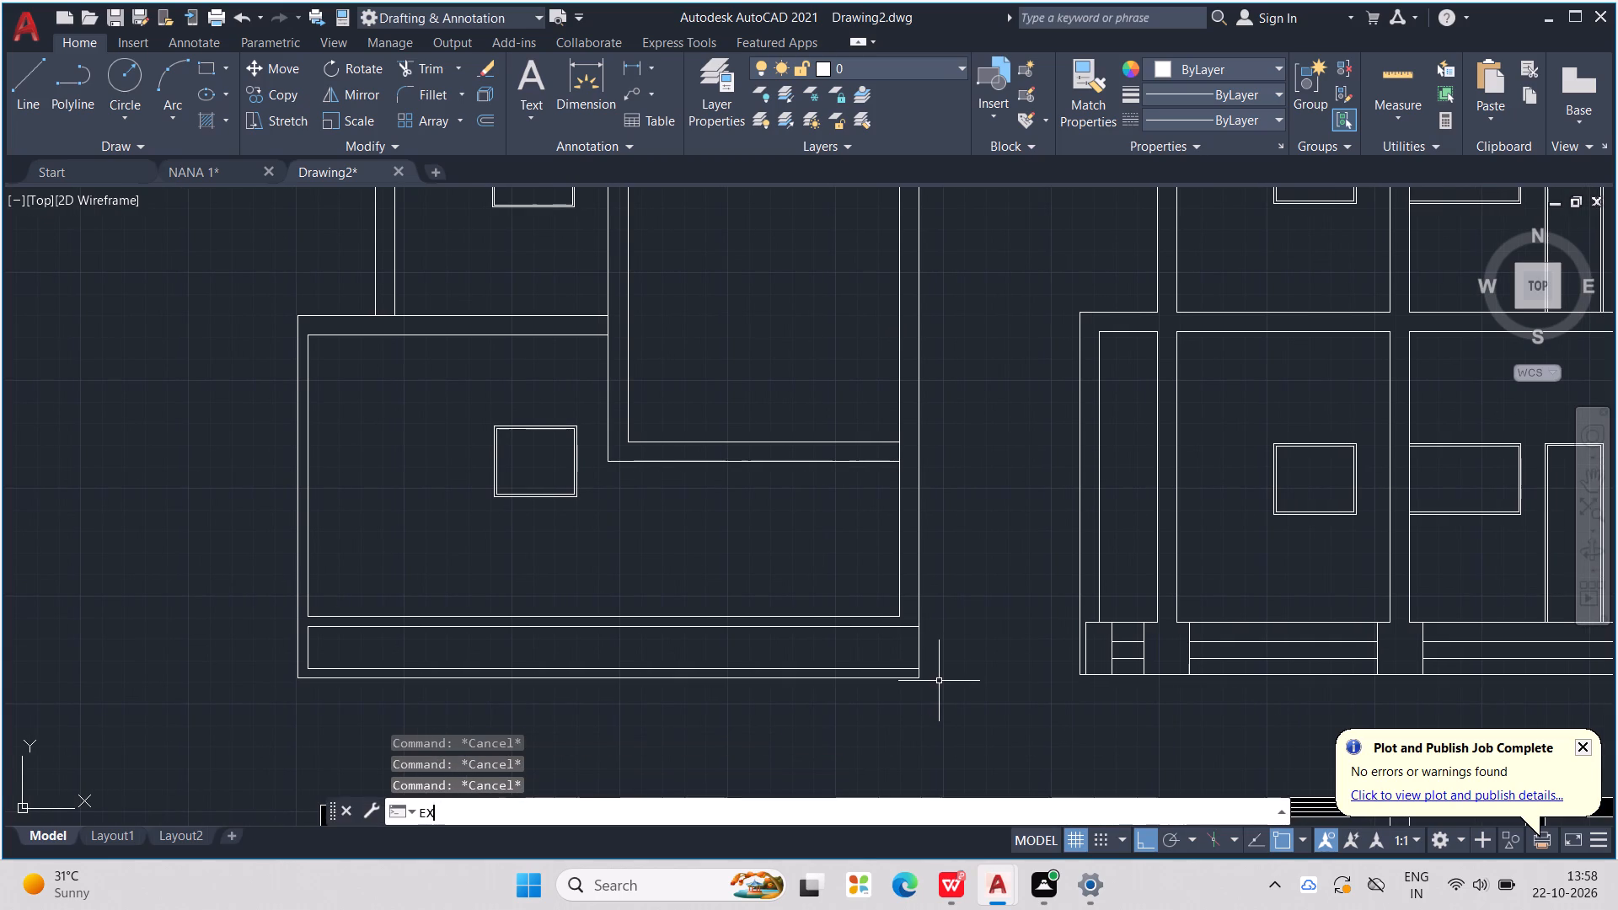
pyautogui.press('Return')
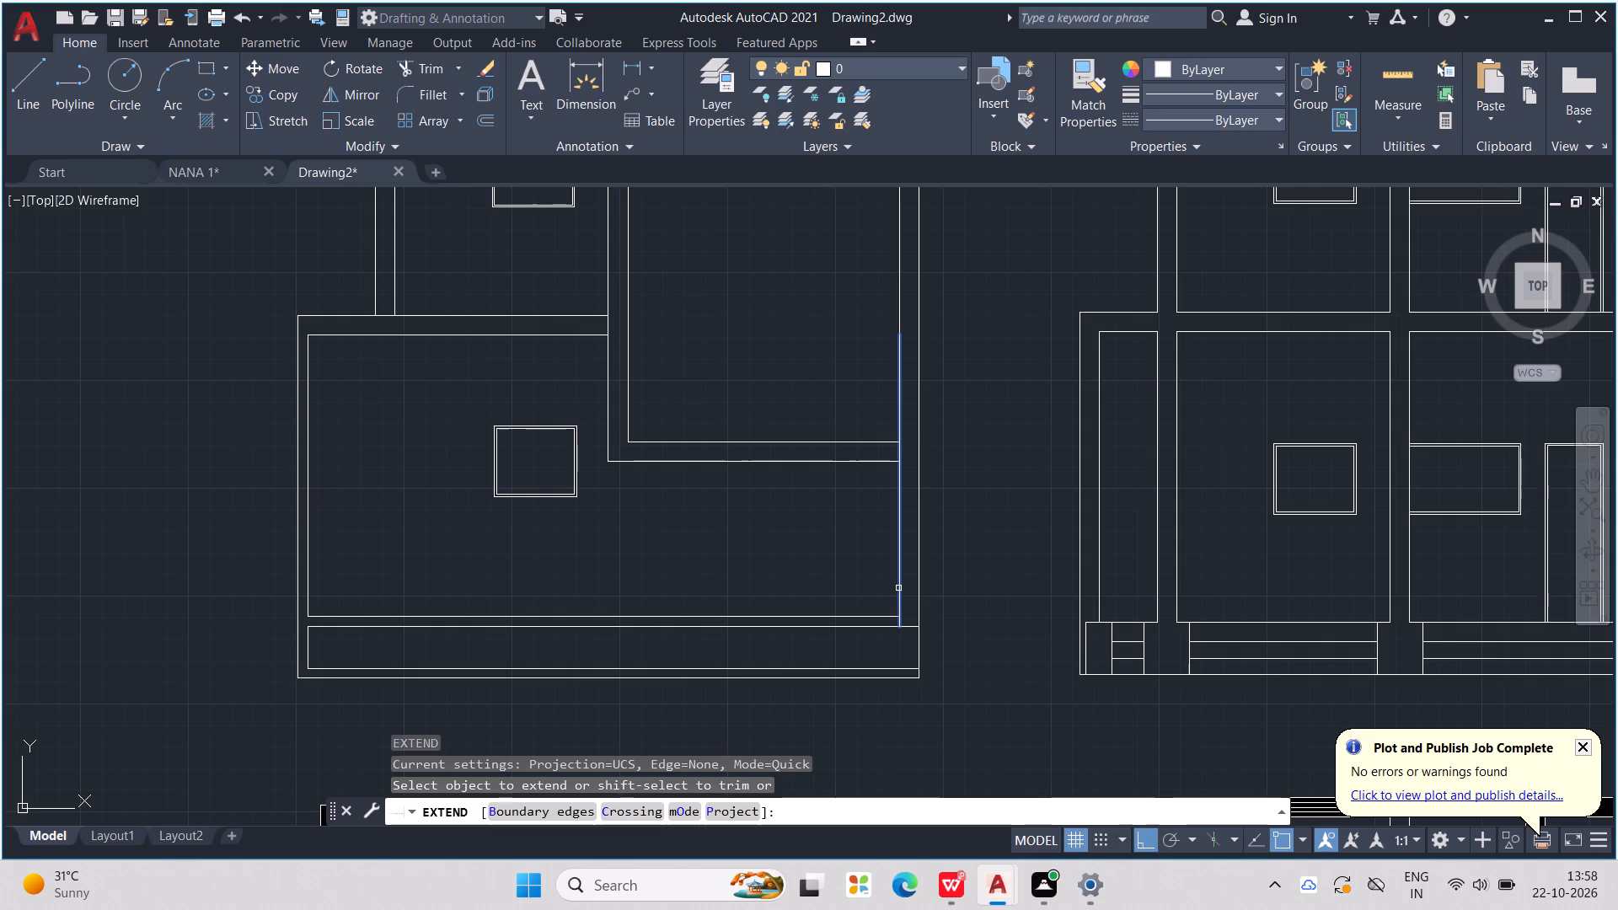
pyautogui.click(899, 588)
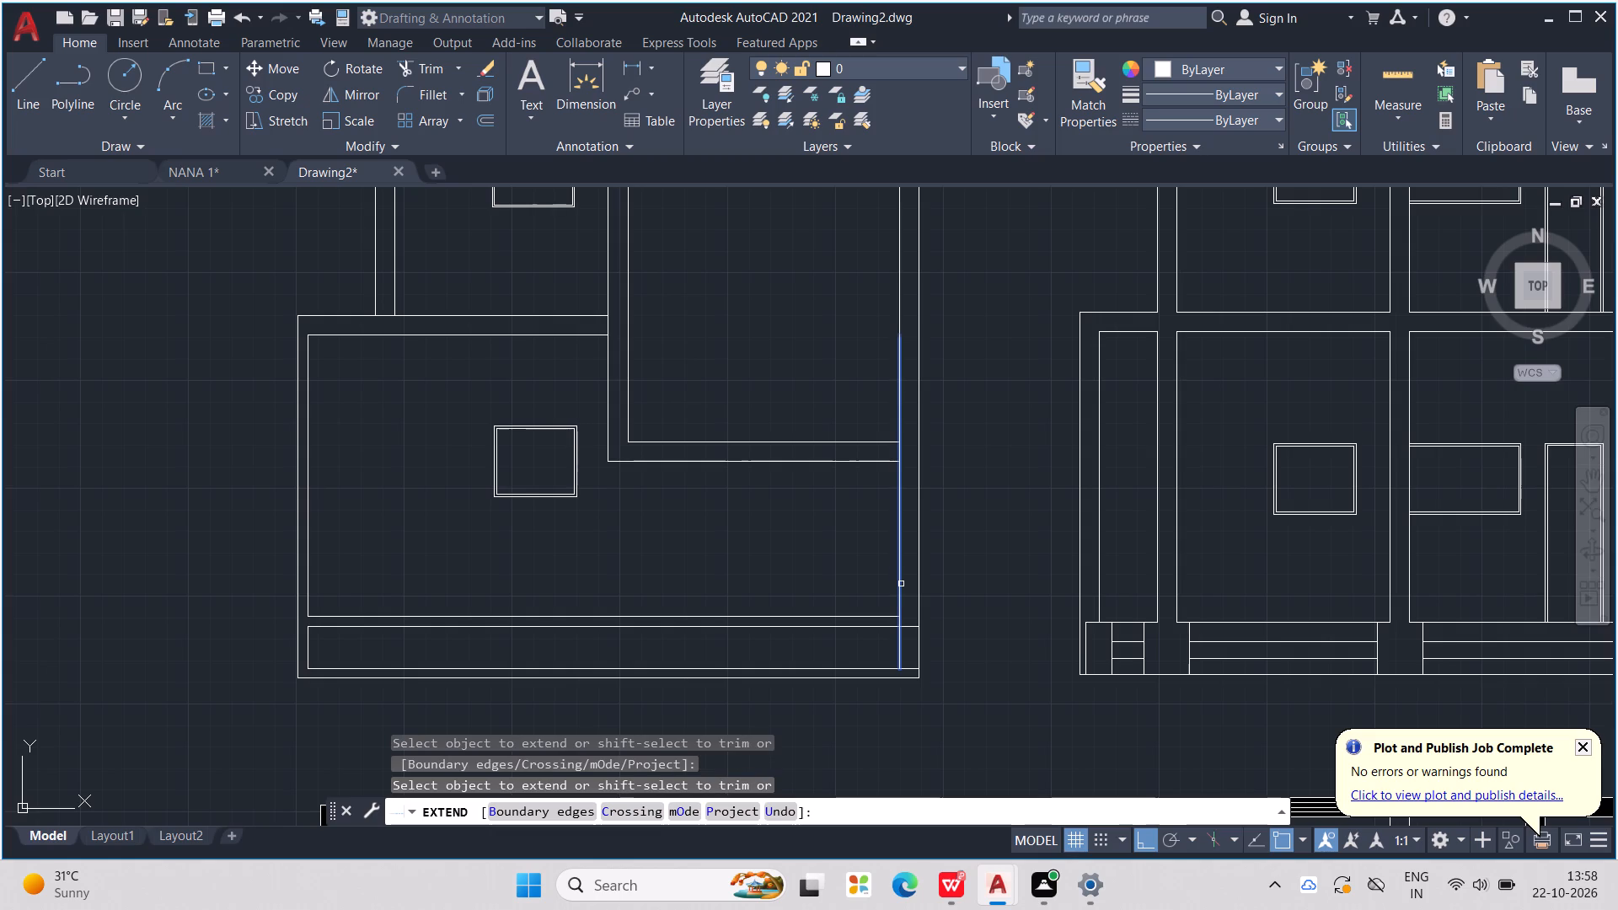
pyautogui.click(901, 584)
pyautogui.click(898, 597)
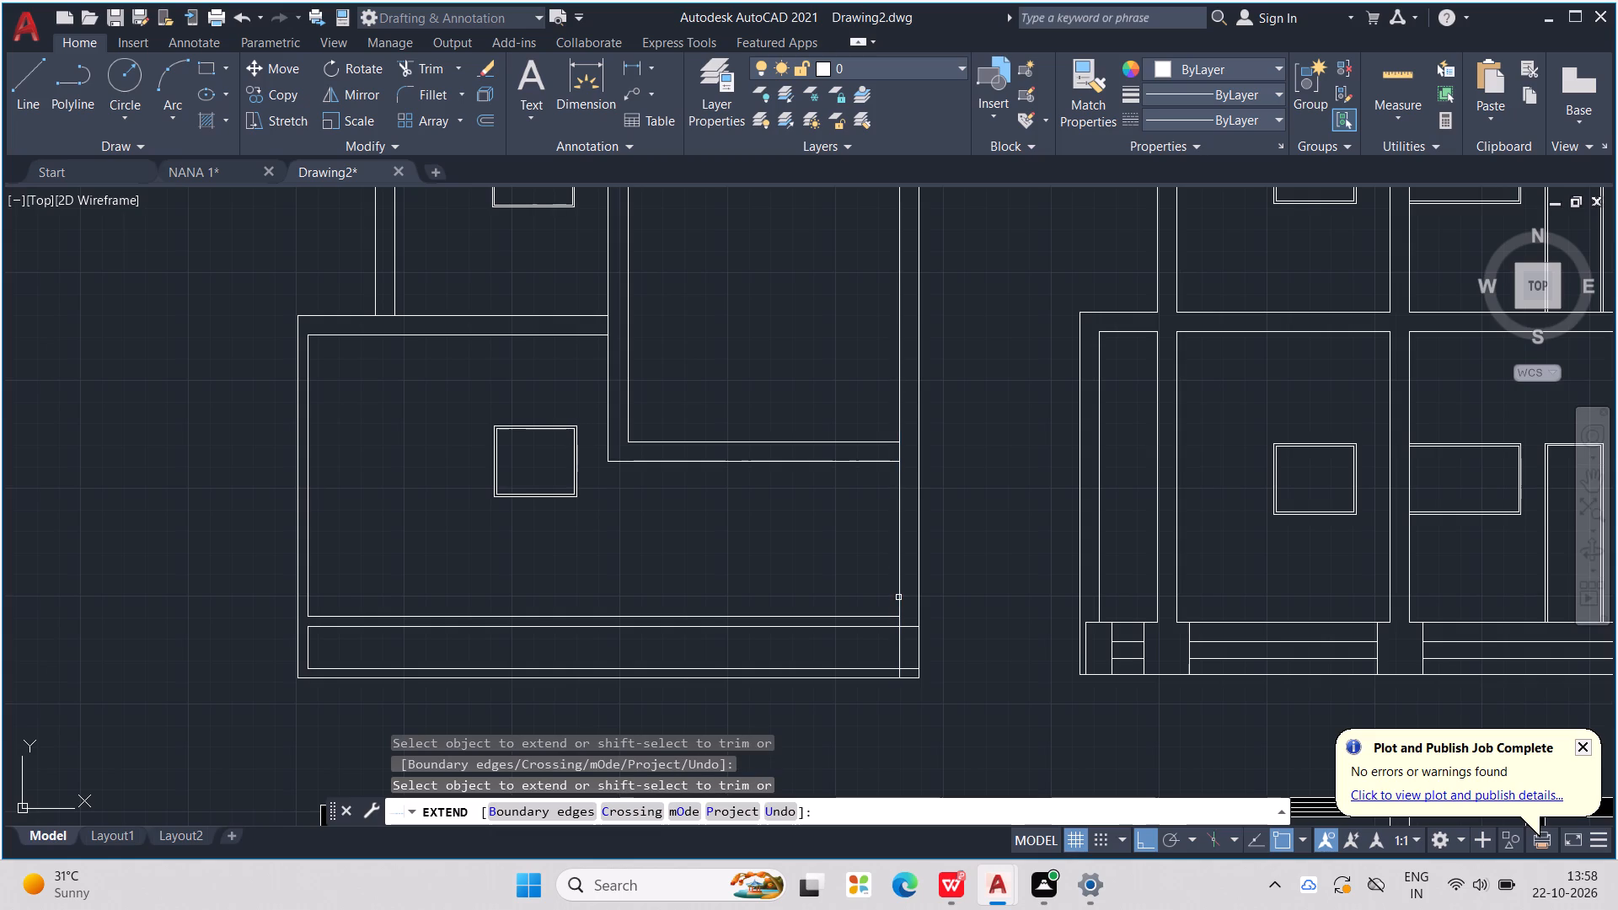
pyautogui.press('Escape')
pyautogui.press('Escape')
pyautogui.press('Escape')
pyautogui.press('Escape')
# Trim the slab and base lines across the right wall's thickness, plus the wall's inner line from the floor slab down to the base.
pyautogui.write('TR')
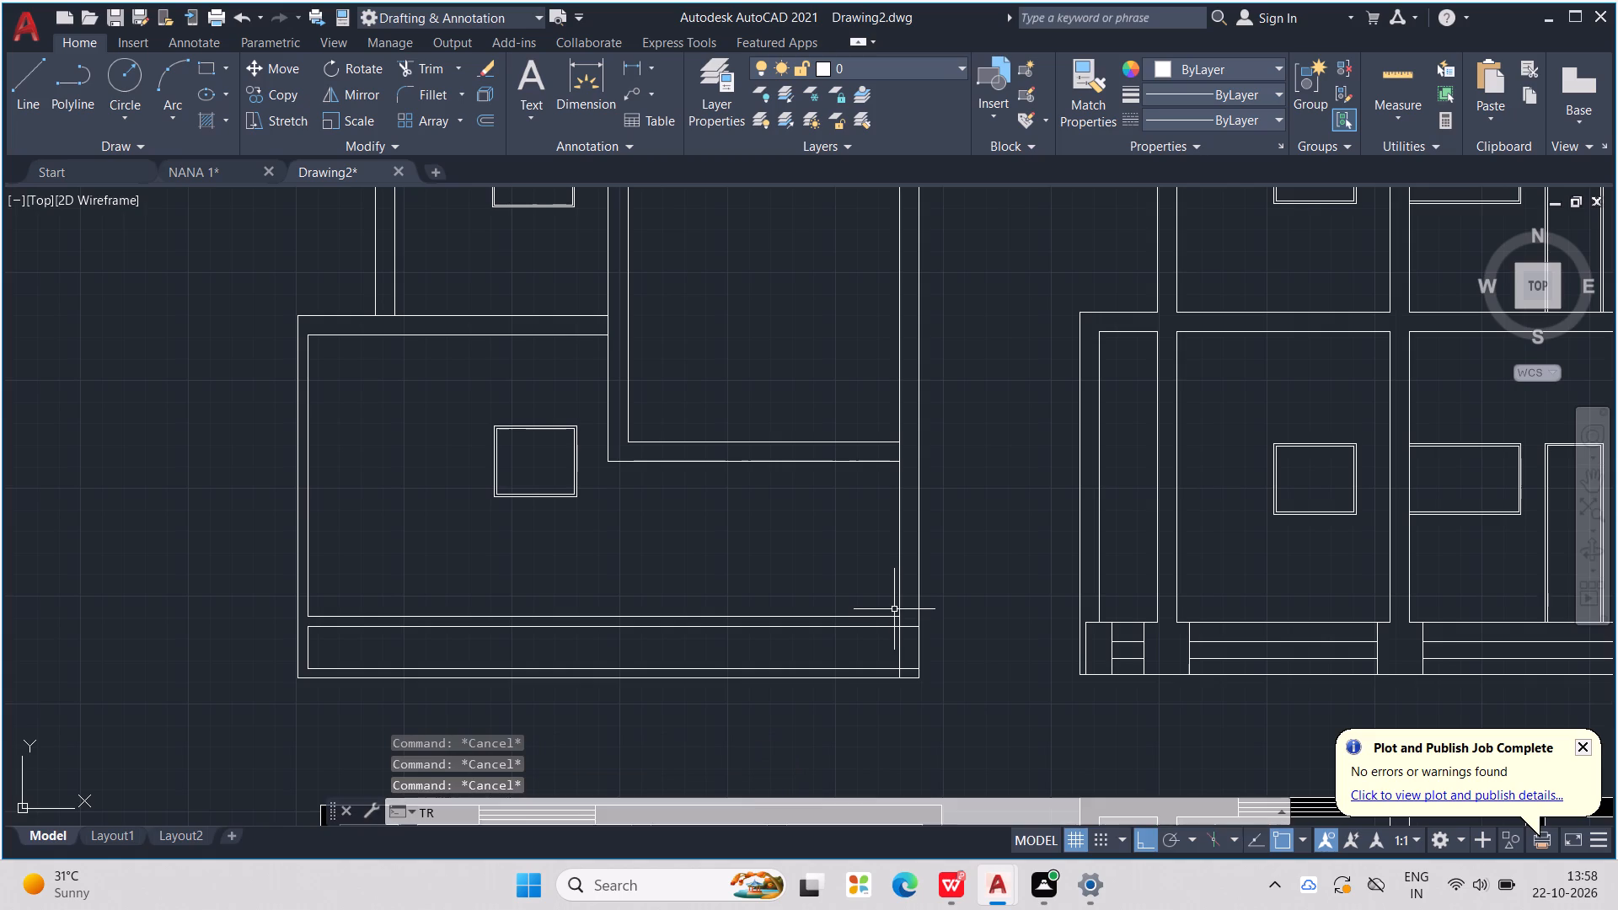
pyautogui.press('Return')
pyautogui.scroll(3, 909, 667)
pyautogui.click(900, 661)
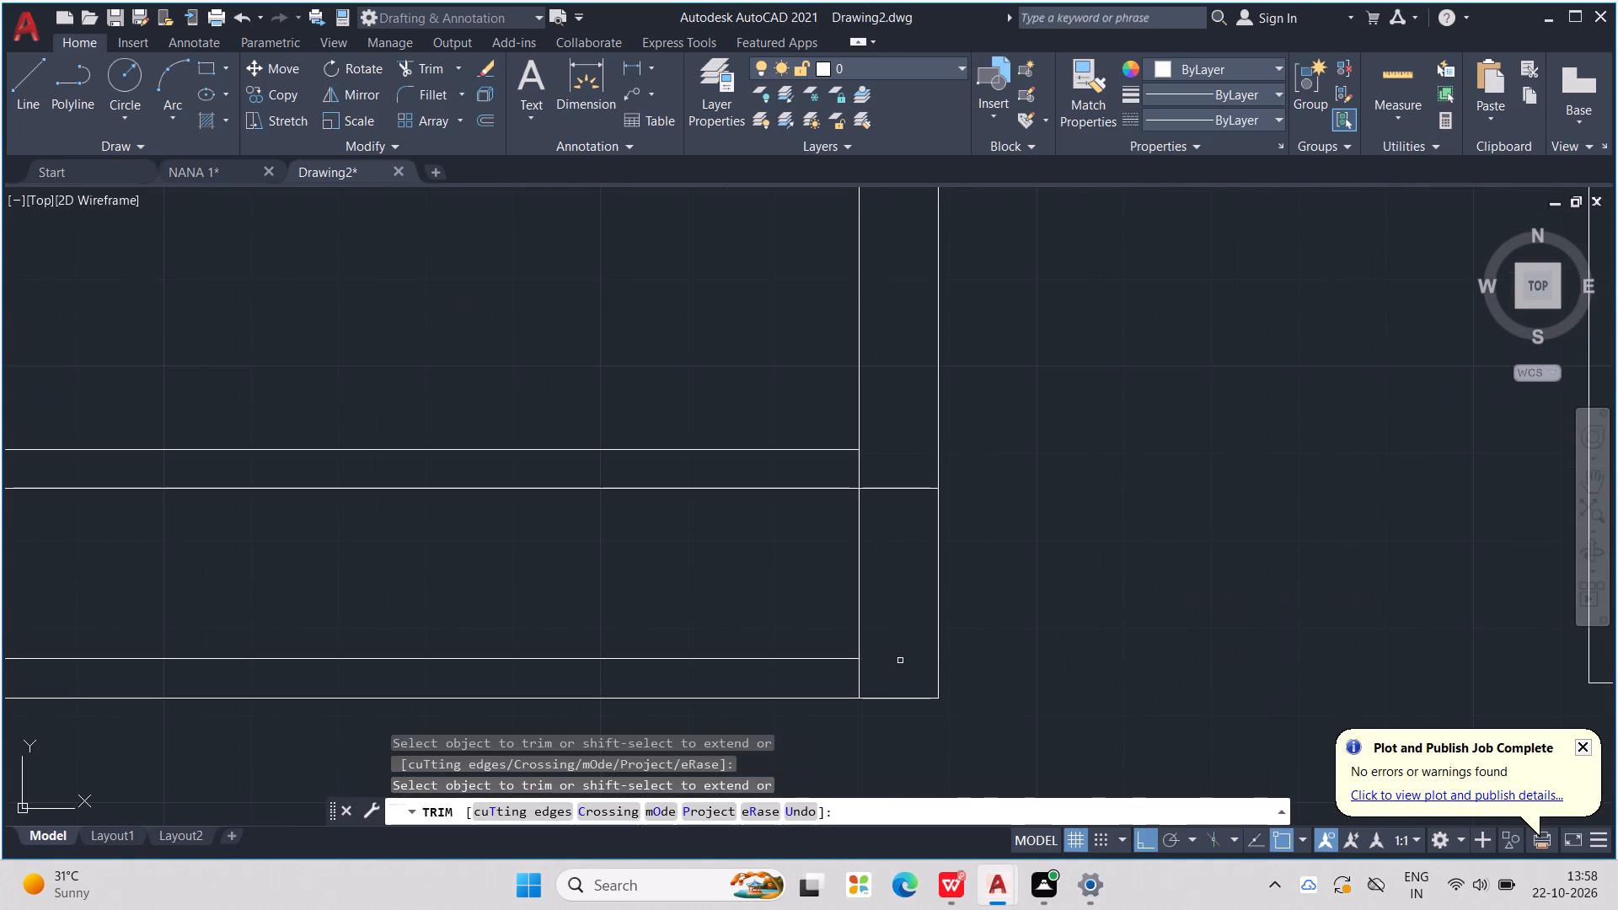
pyautogui.moveTo(876, 669); pyautogui.dragTo(838, 677)
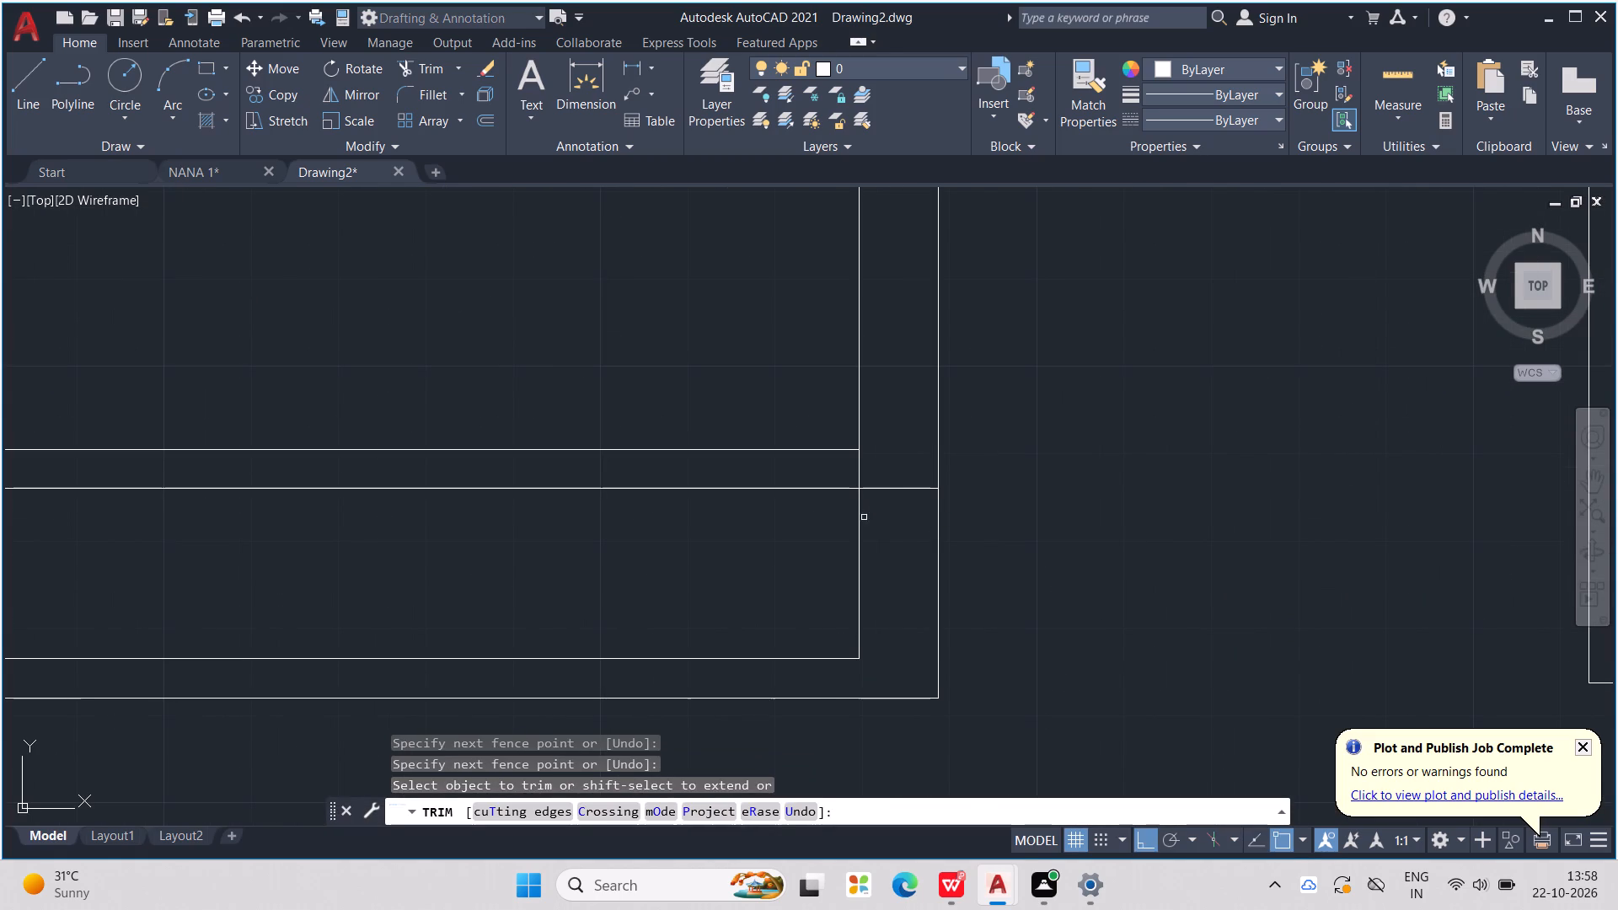
pyautogui.moveTo(864, 517); pyautogui.dragTo(831, 541)
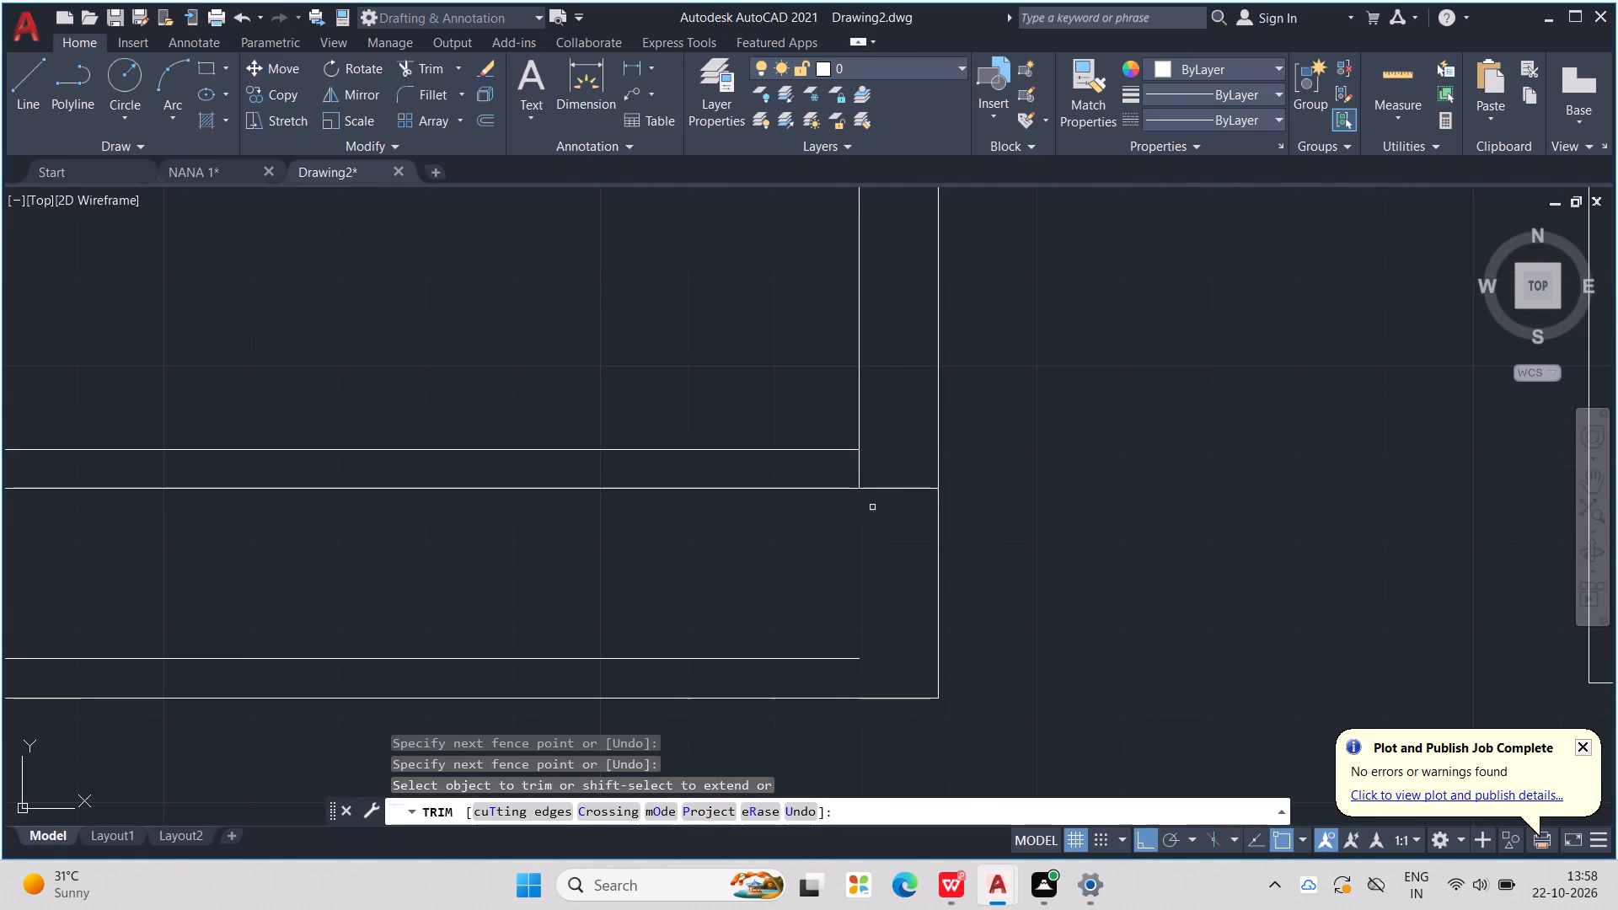
pyautogui.click(877, 498)
pyautogui.click(852, 468)
pyautogui.scroll(-2, 775, 551)
pyautogui.moveTo(775, 581); pyautogui.dragTo(1076, 688, button='middle')
pyautogui.press('Escape')
pyautogui.press('Escape')
pyautogui.press('Escape')
pyautogui.press('Escape')
pyautogui.press('Escape')
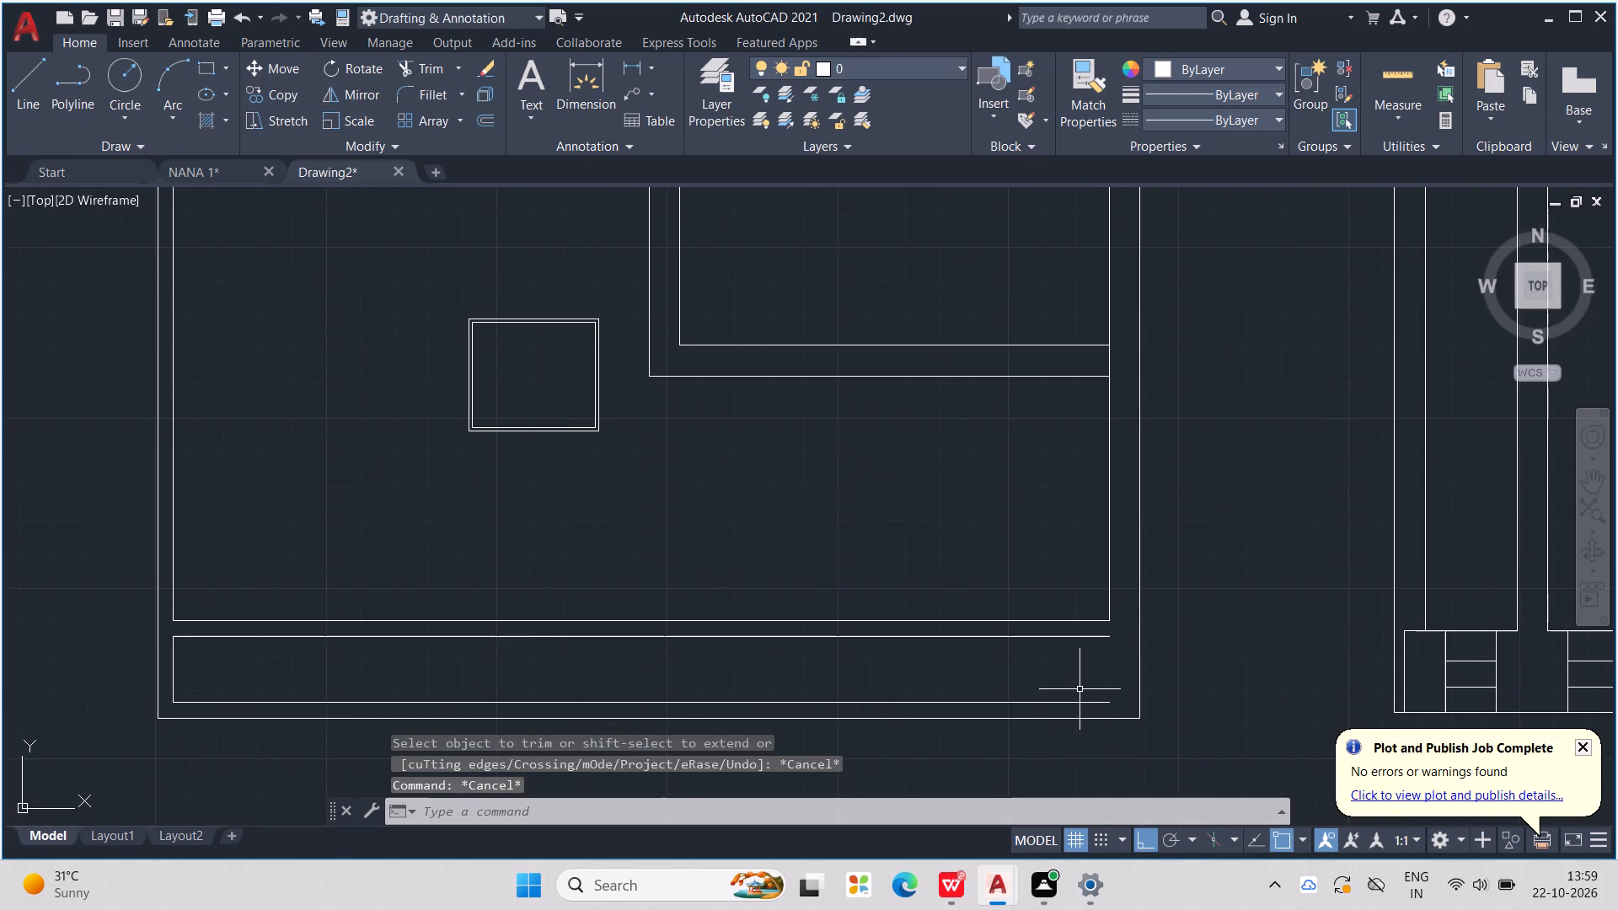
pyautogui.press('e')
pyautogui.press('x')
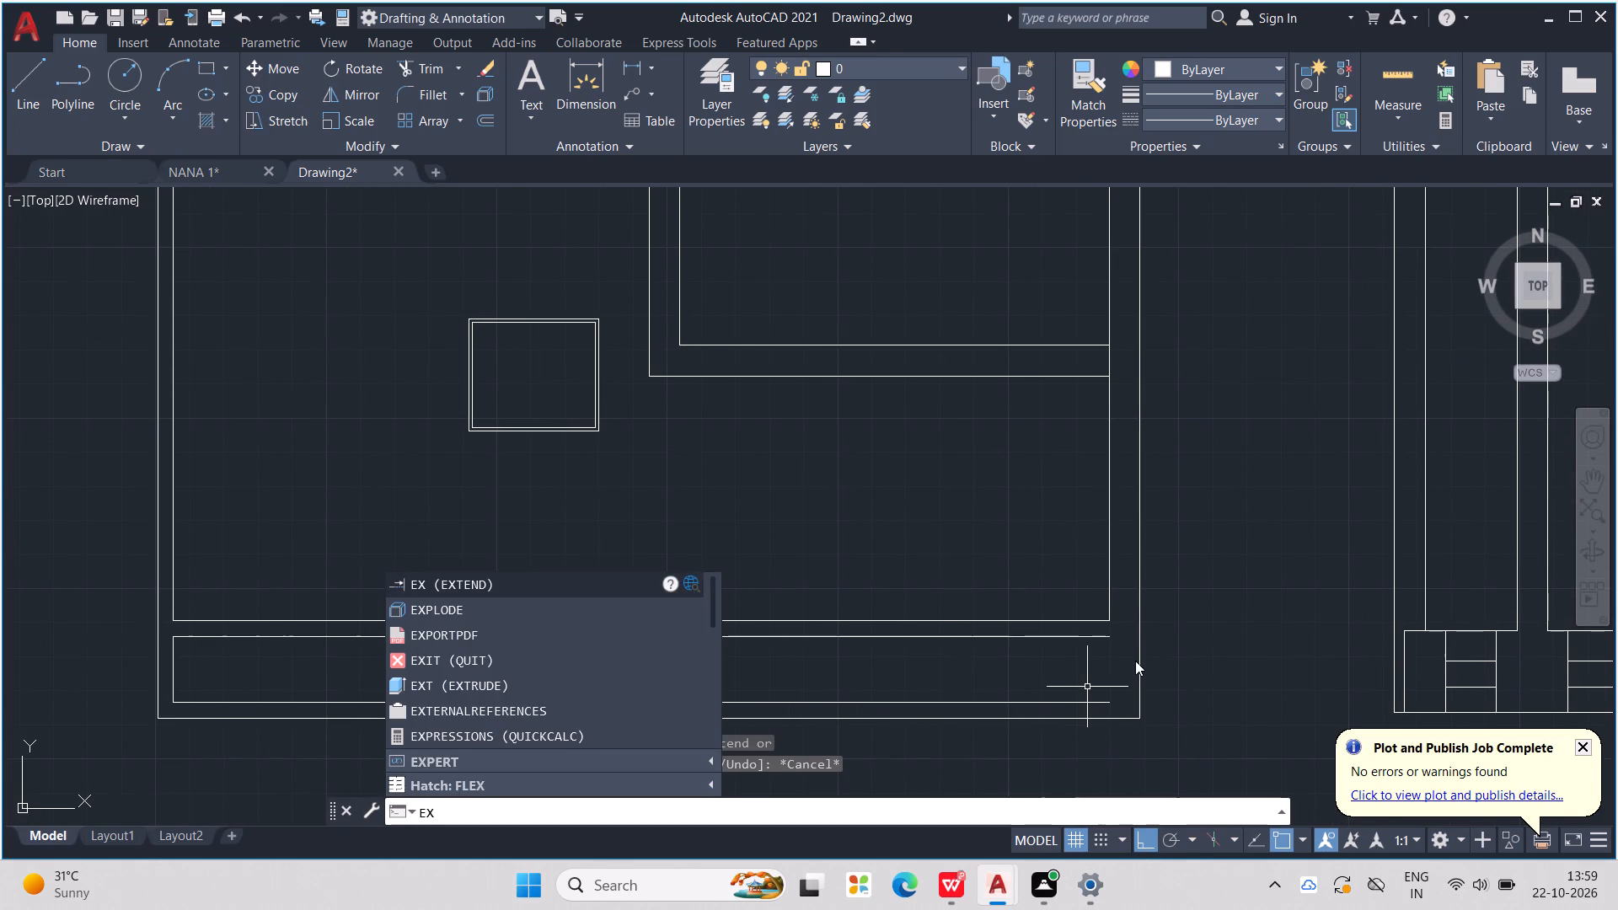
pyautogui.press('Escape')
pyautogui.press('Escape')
# Draw a vertical line closing the plinth band's open end at the right wall, from the slab's underside to the inner base line.
pyautogui.press('l')
pyautogui.press('Return')
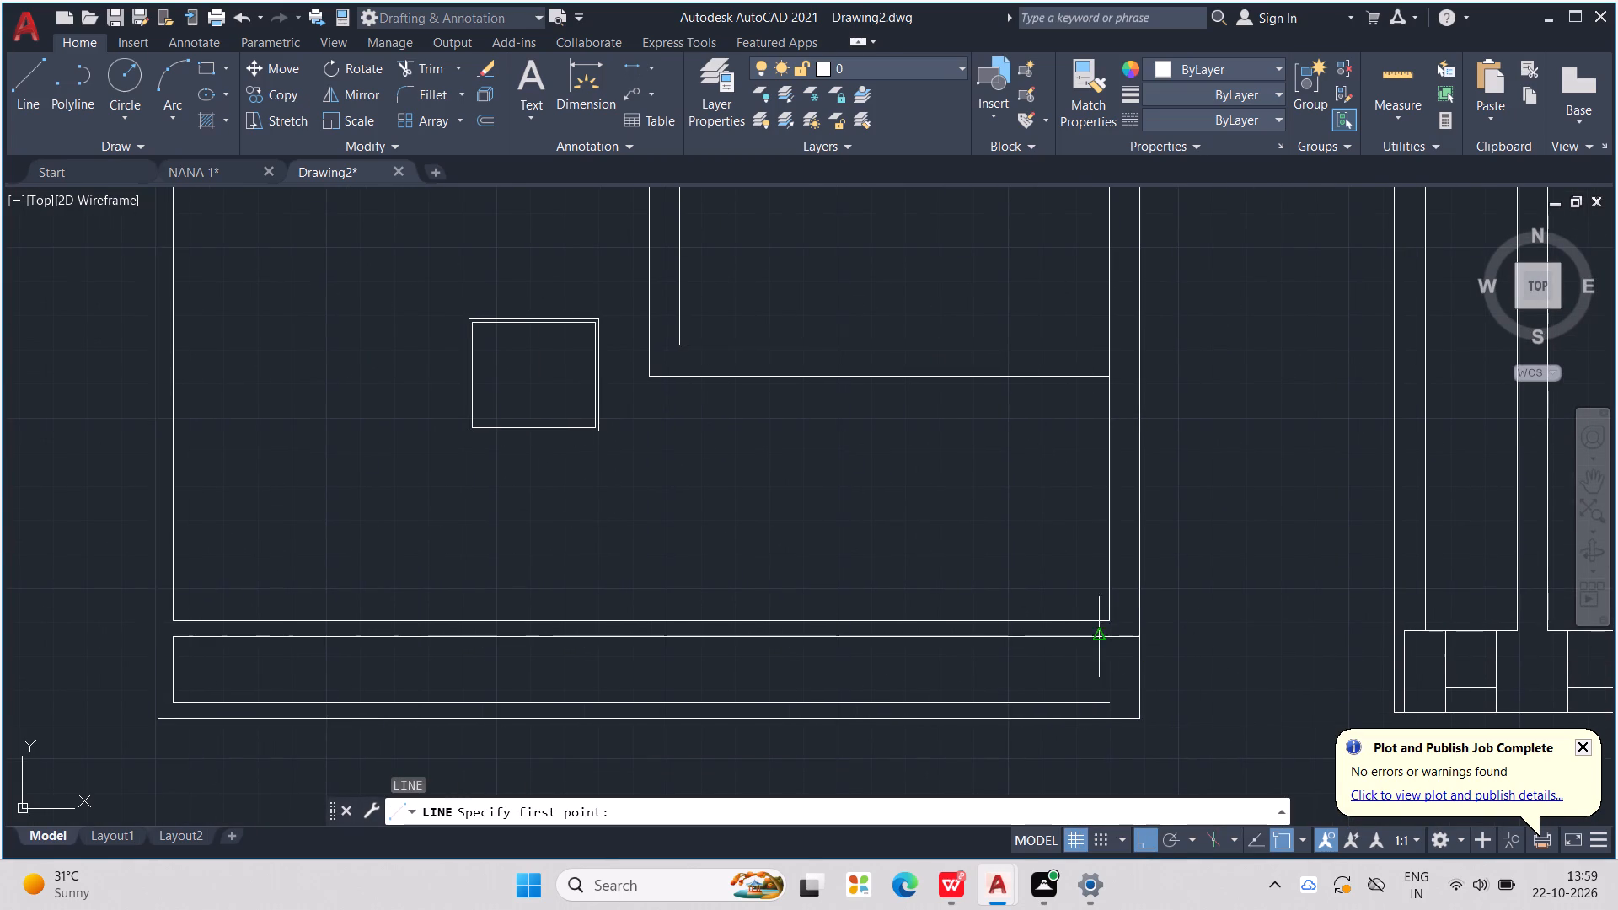
pyautogui.click(1108, 639)
pyautogui.click(1105, 693)
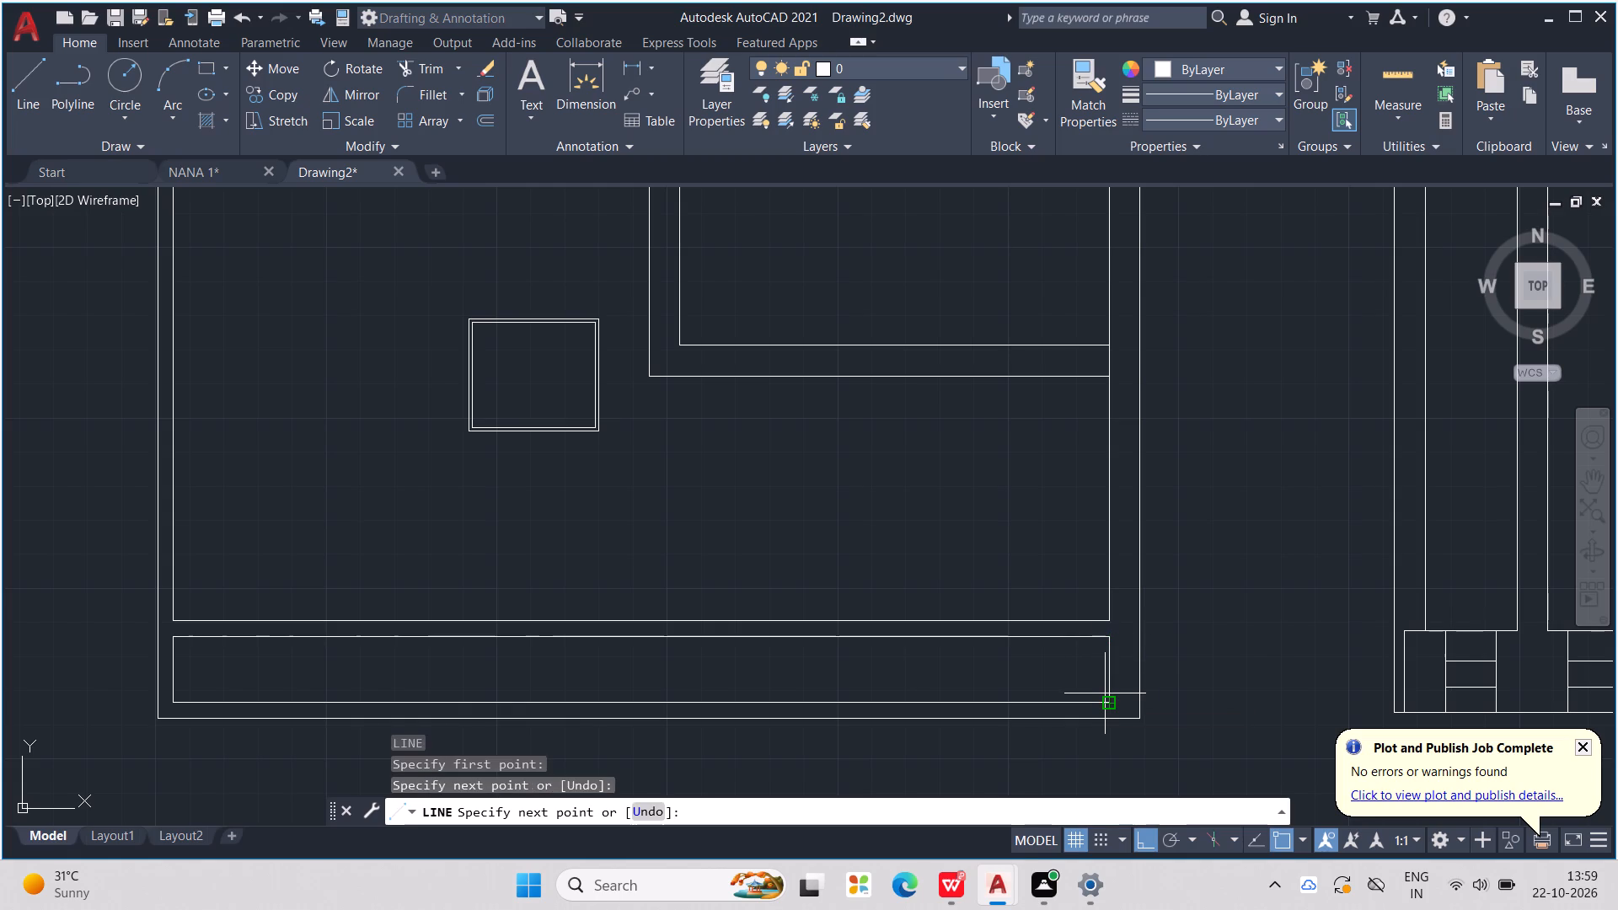
pyautogui.press('Escape')
pyautogui.press('Escape')
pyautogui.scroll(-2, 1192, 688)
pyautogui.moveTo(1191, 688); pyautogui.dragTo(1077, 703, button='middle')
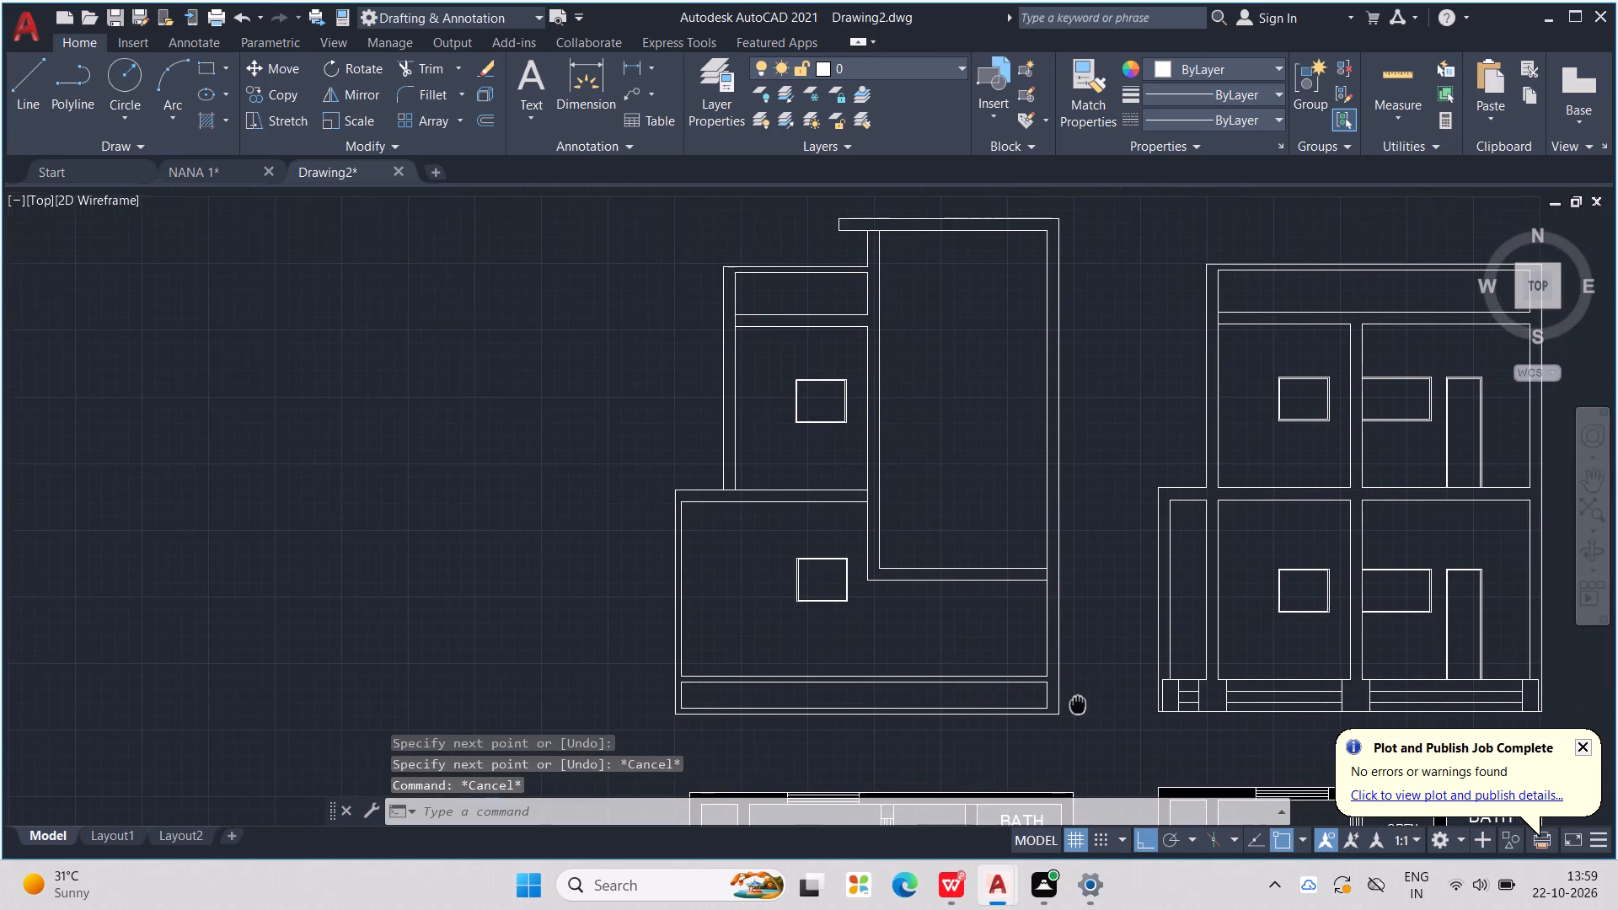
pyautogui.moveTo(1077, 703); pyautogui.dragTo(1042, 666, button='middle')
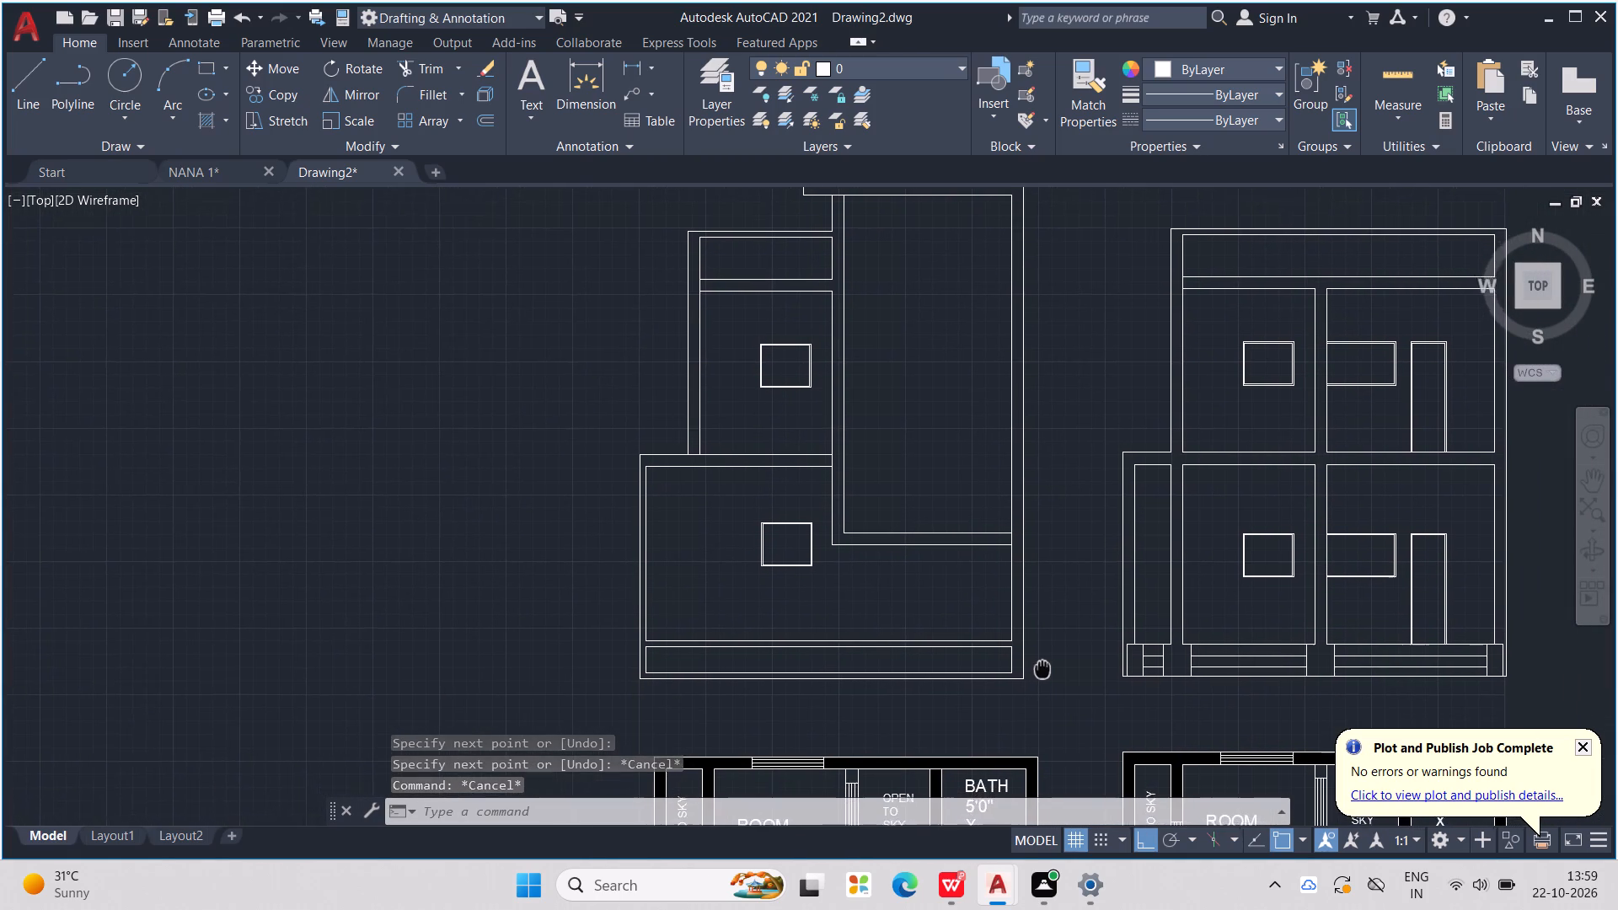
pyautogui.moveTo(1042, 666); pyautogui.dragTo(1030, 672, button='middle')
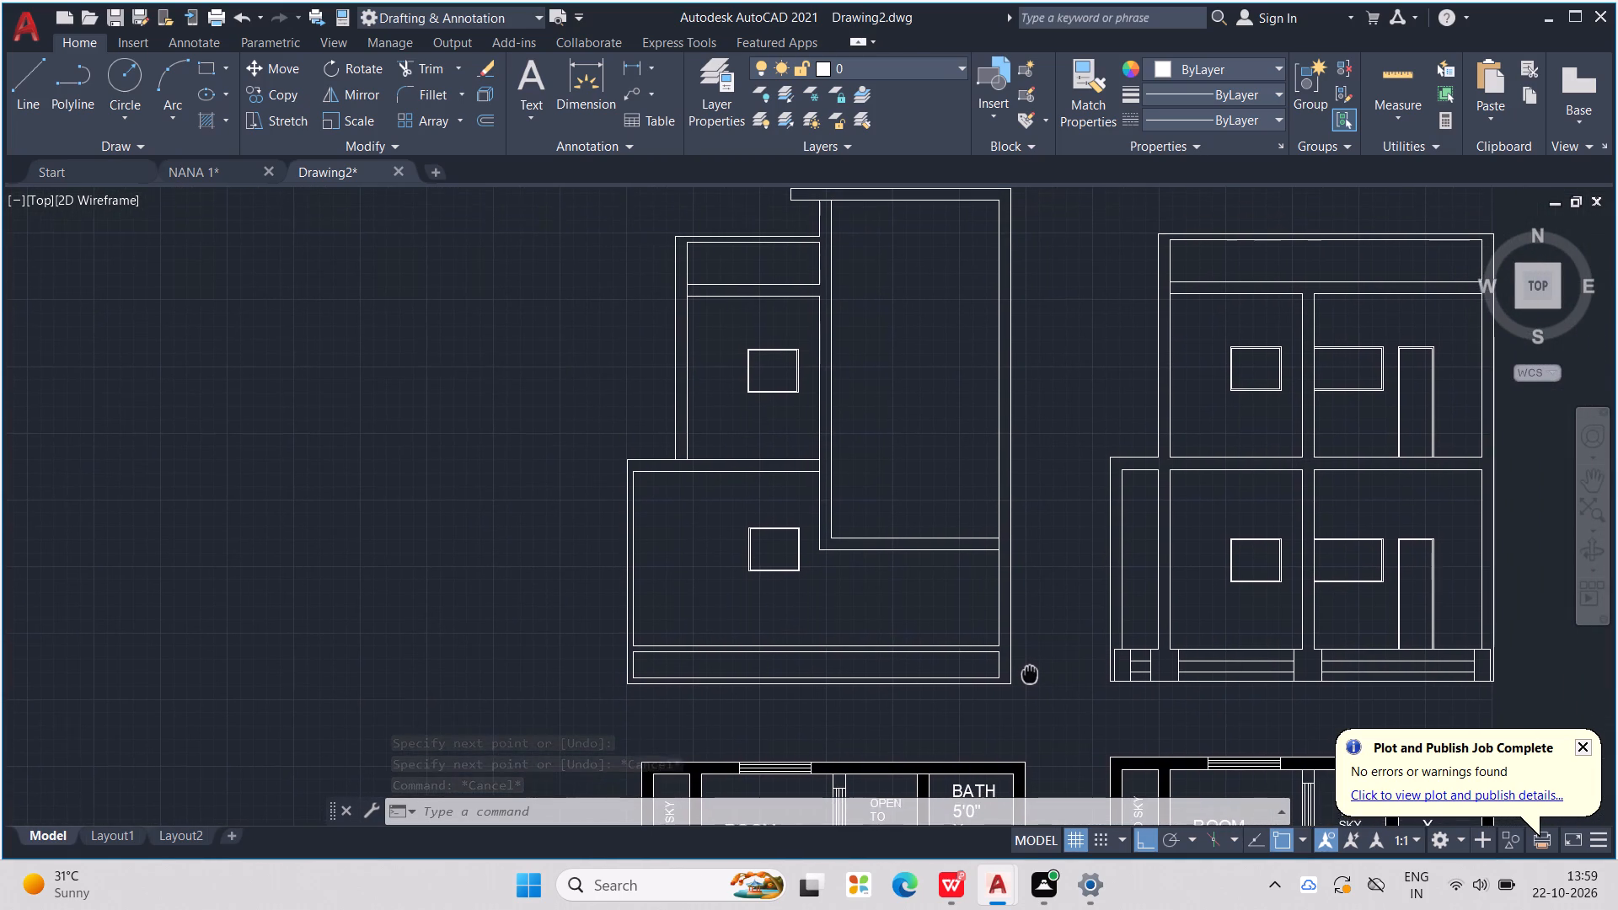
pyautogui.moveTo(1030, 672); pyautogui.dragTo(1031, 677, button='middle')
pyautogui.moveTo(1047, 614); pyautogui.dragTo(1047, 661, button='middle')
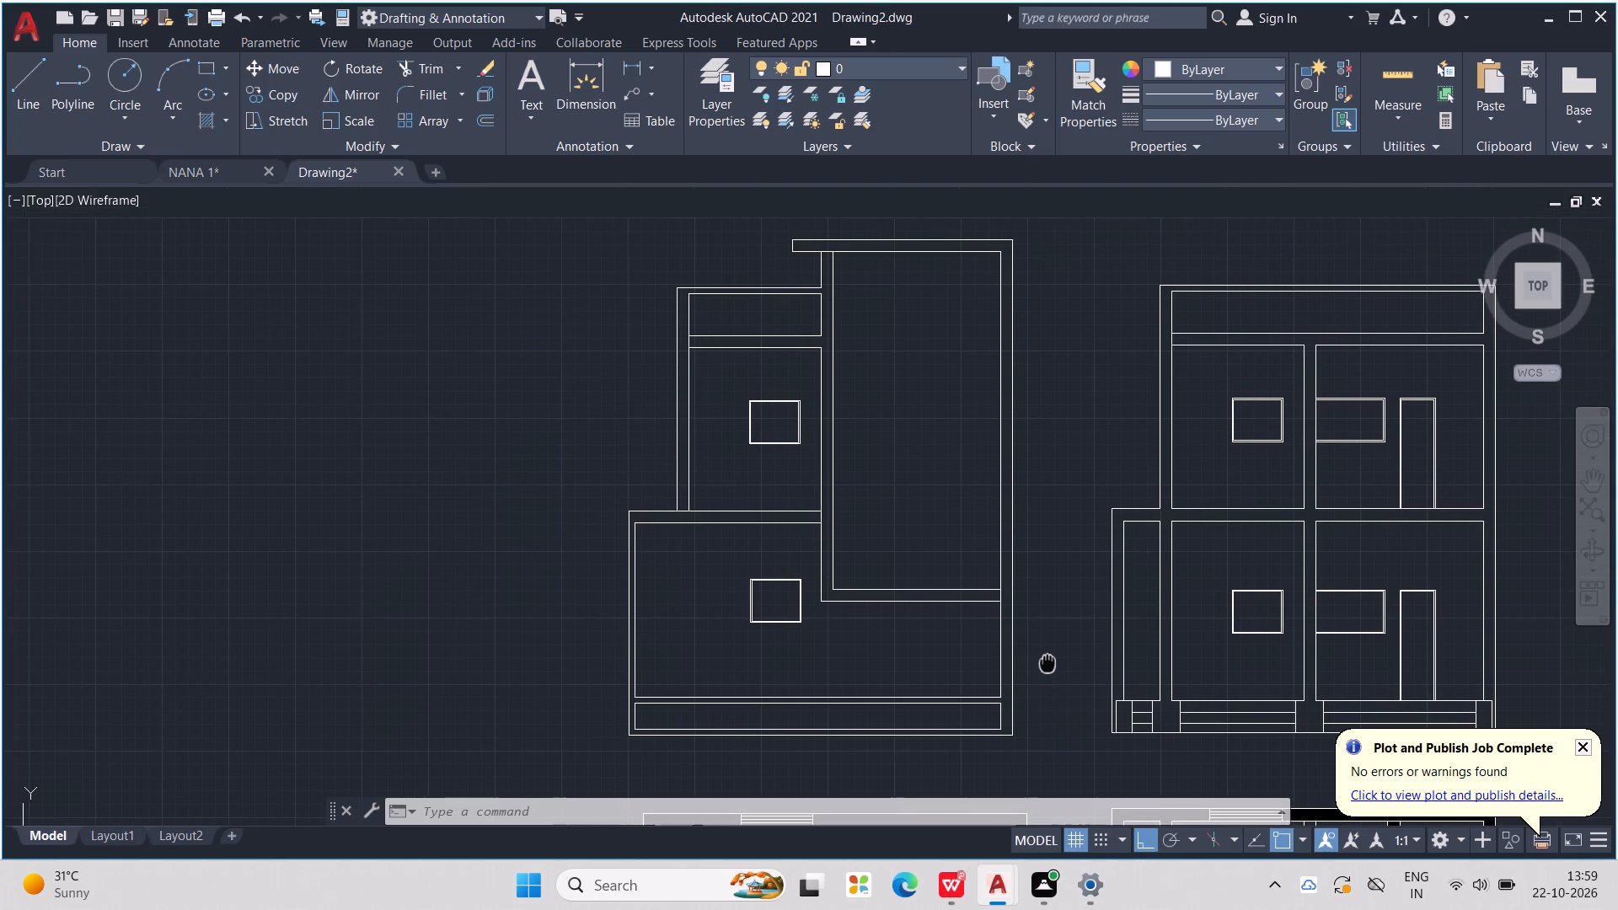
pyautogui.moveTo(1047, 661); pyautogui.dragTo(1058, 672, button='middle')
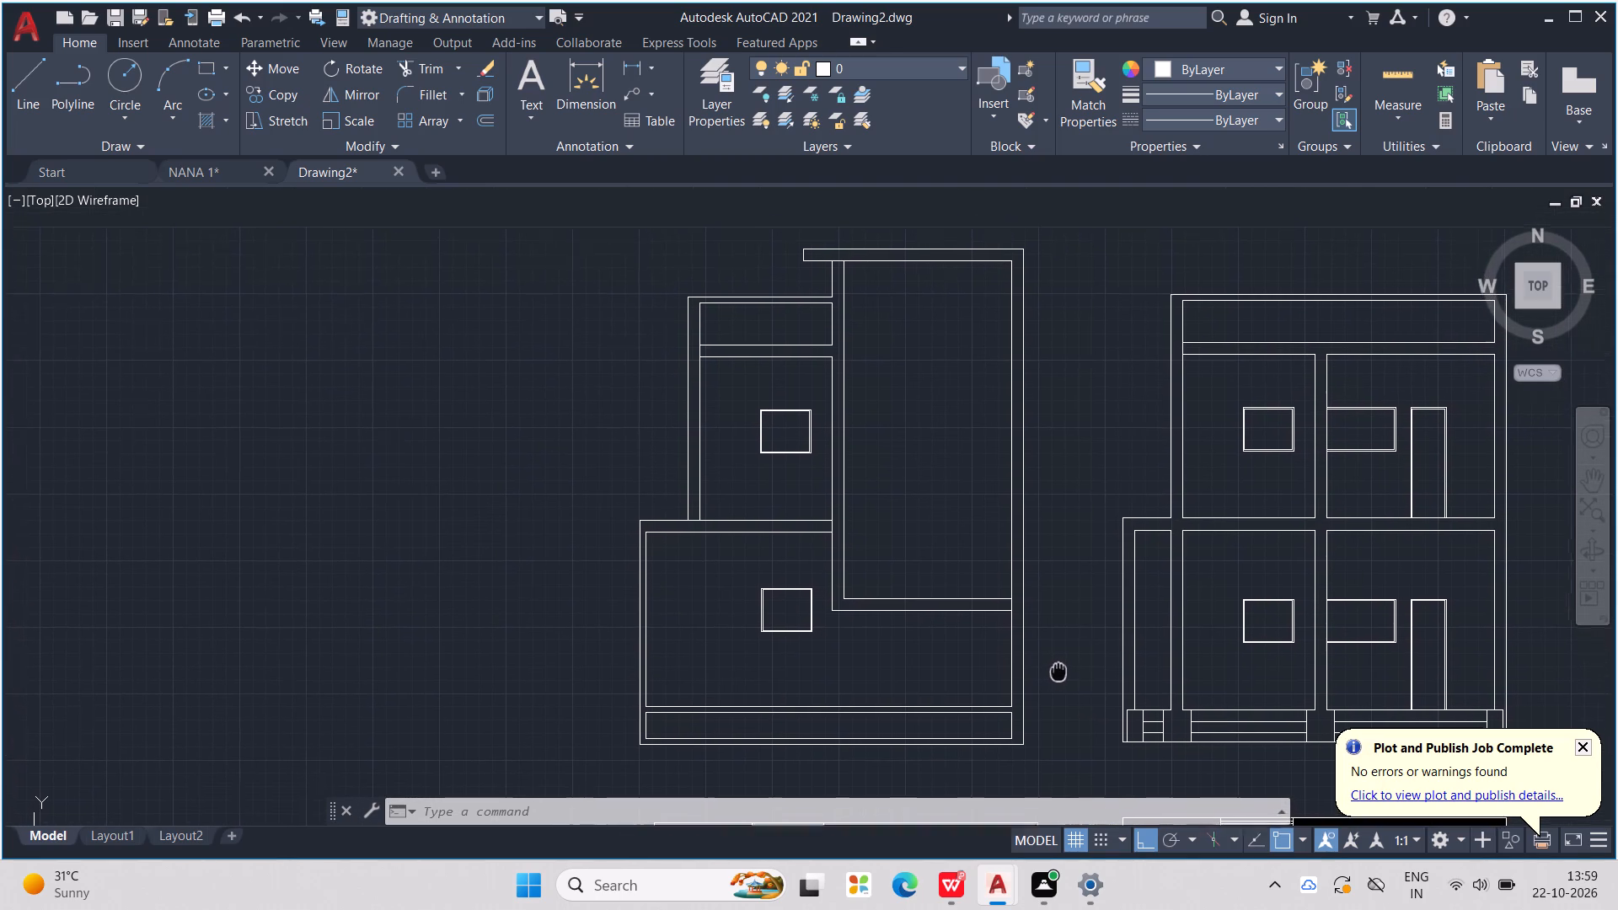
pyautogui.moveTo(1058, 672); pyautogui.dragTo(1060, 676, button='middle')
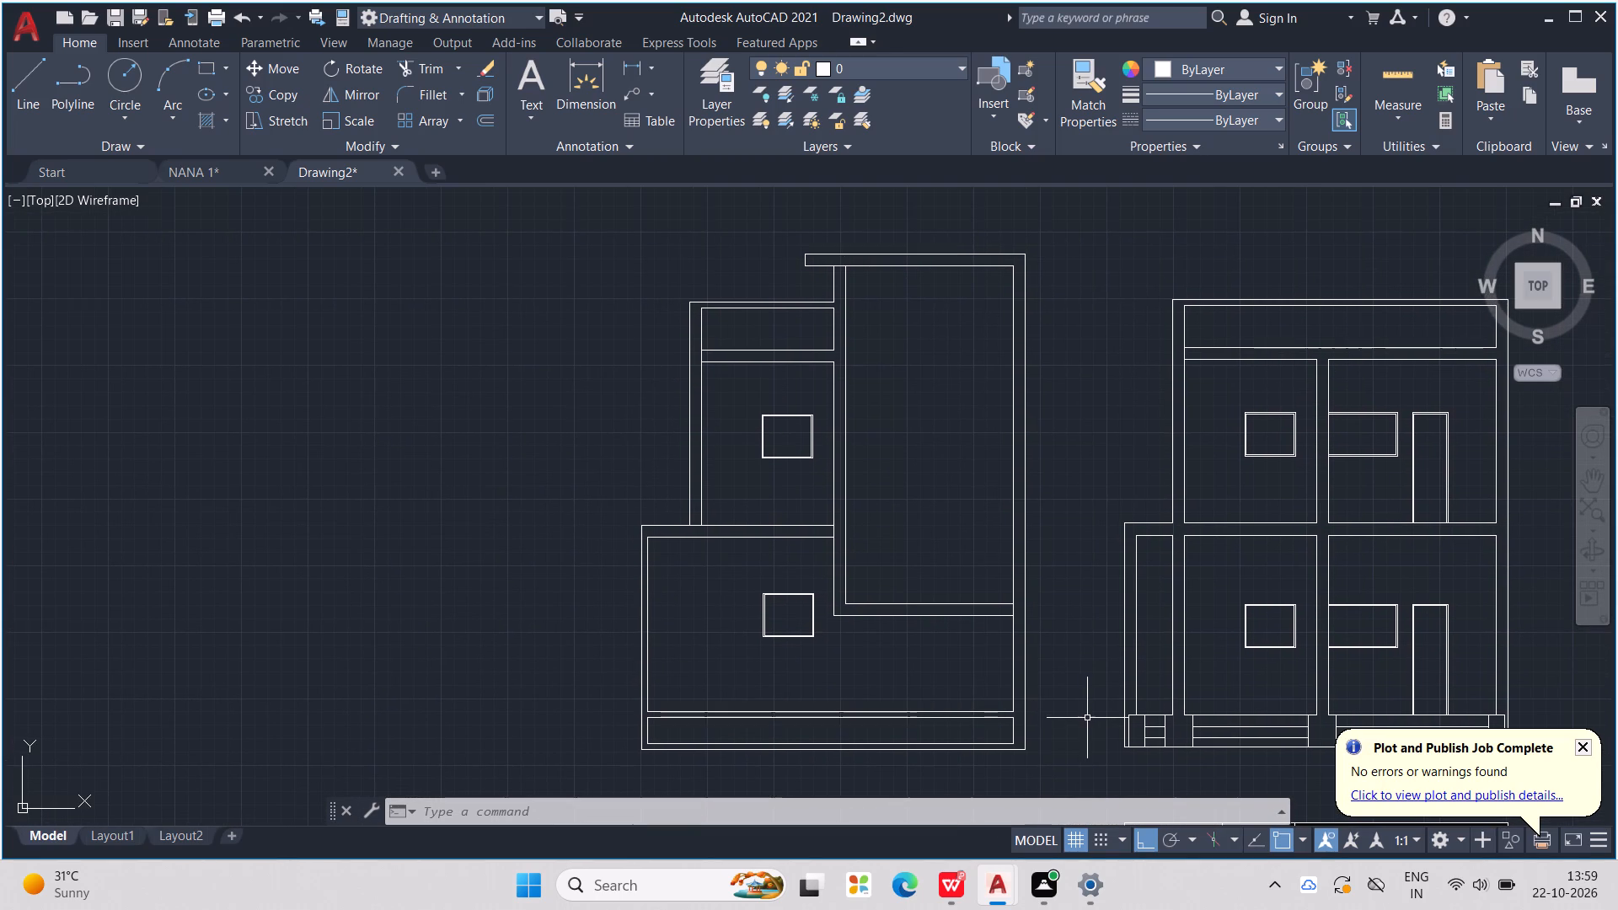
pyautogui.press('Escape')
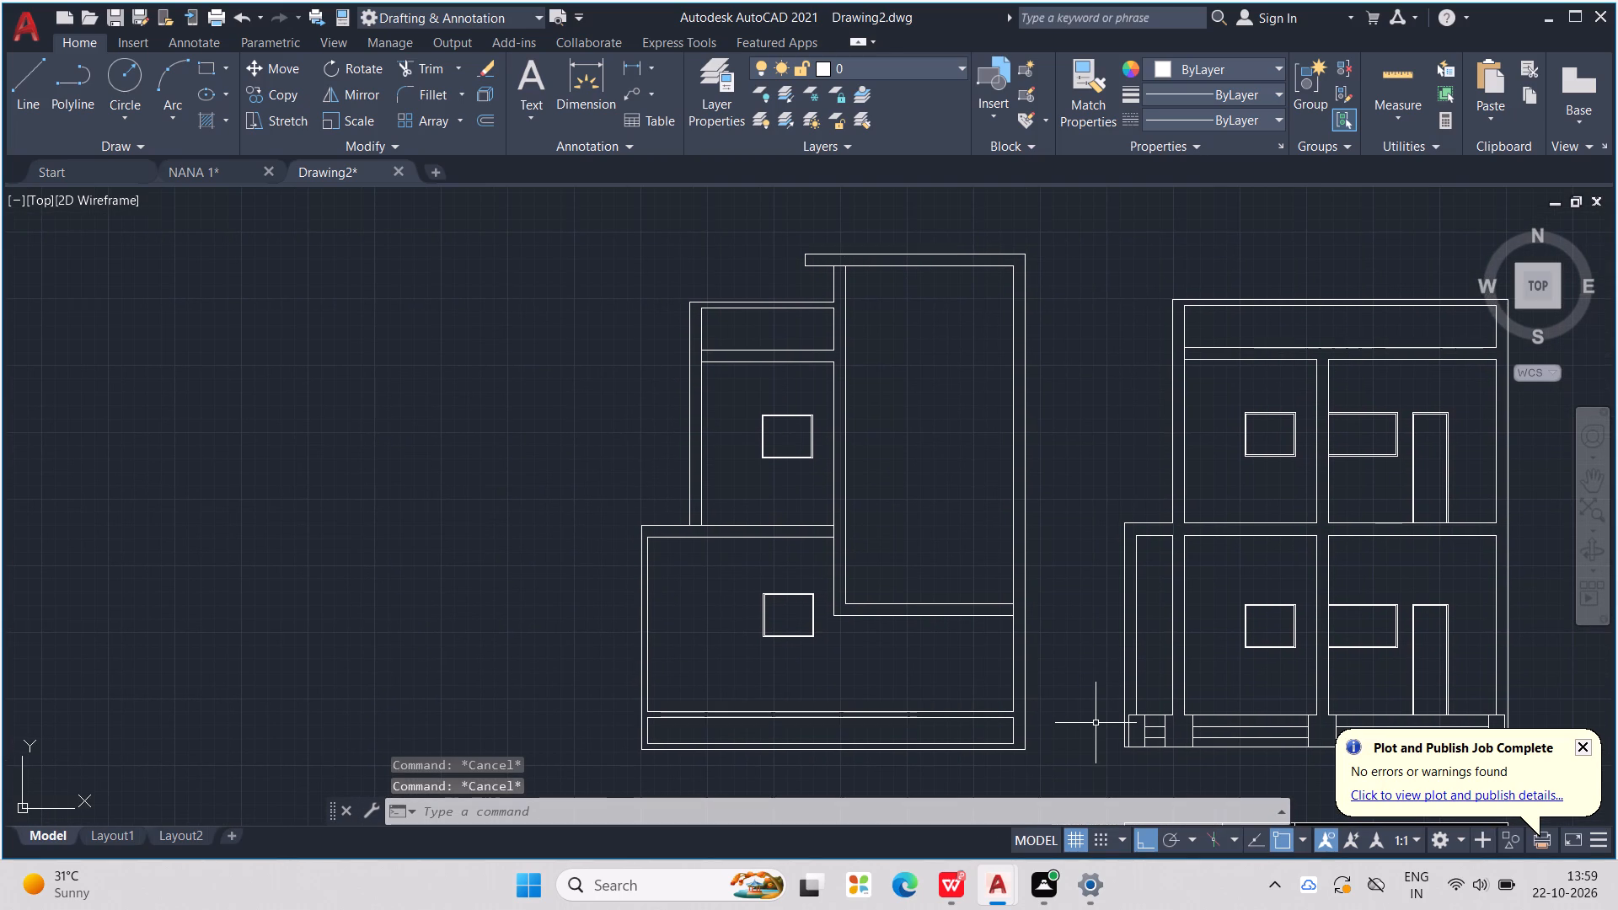
# Extend the inner line of the upper left wall up to the parapet's top line.
pyautogui.write('EX')
pyautogui.press('Return')
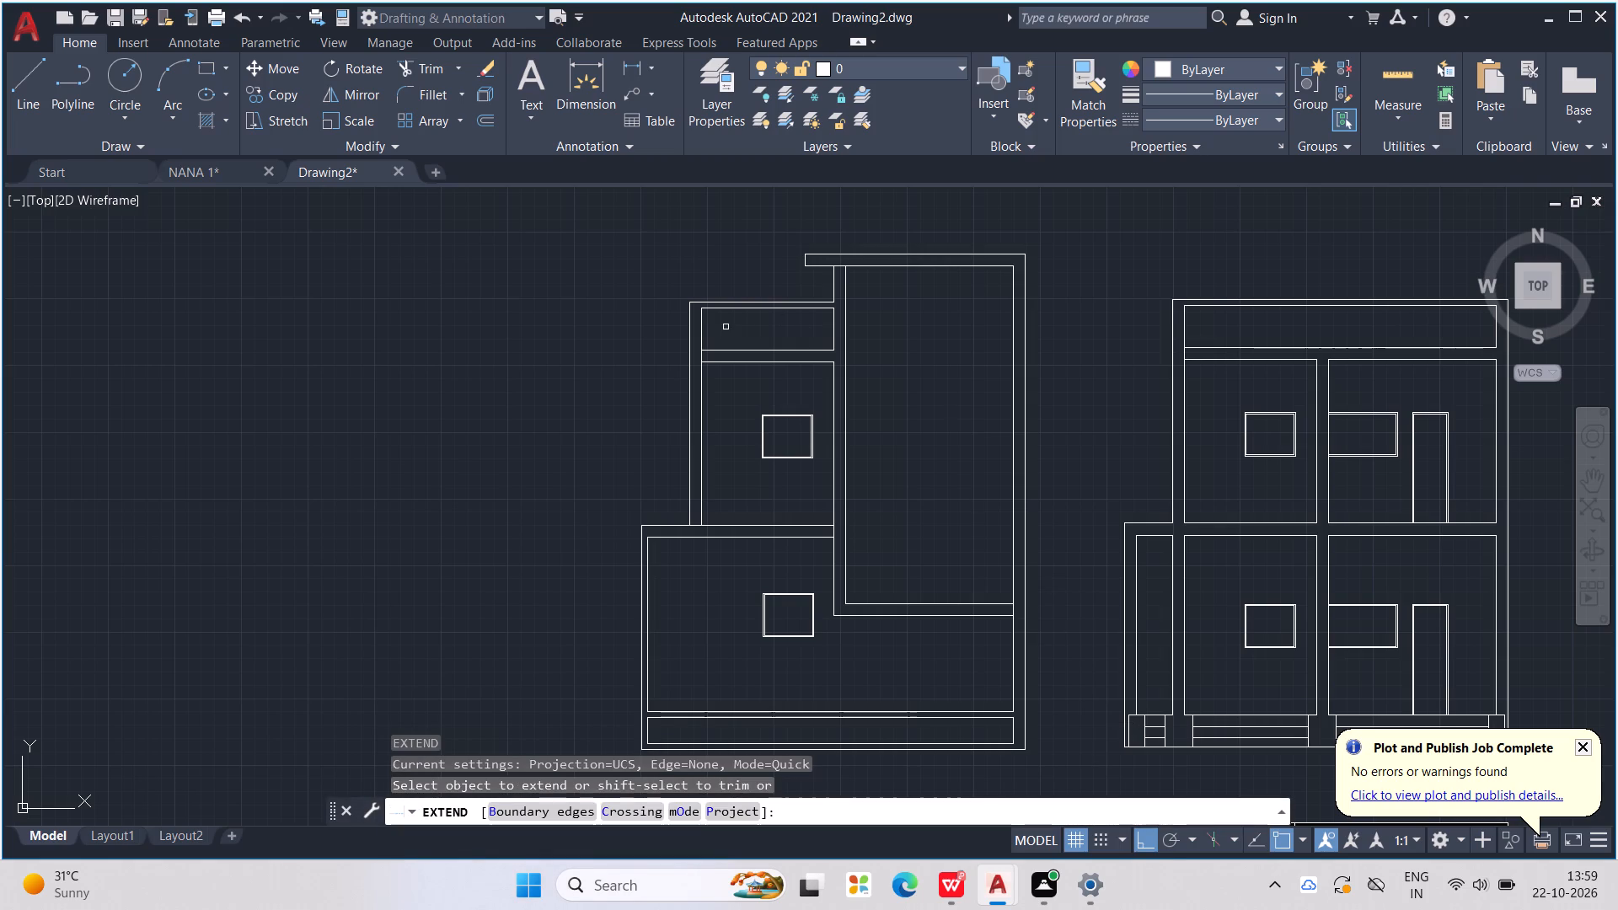
pyautogui.click(701, 321)
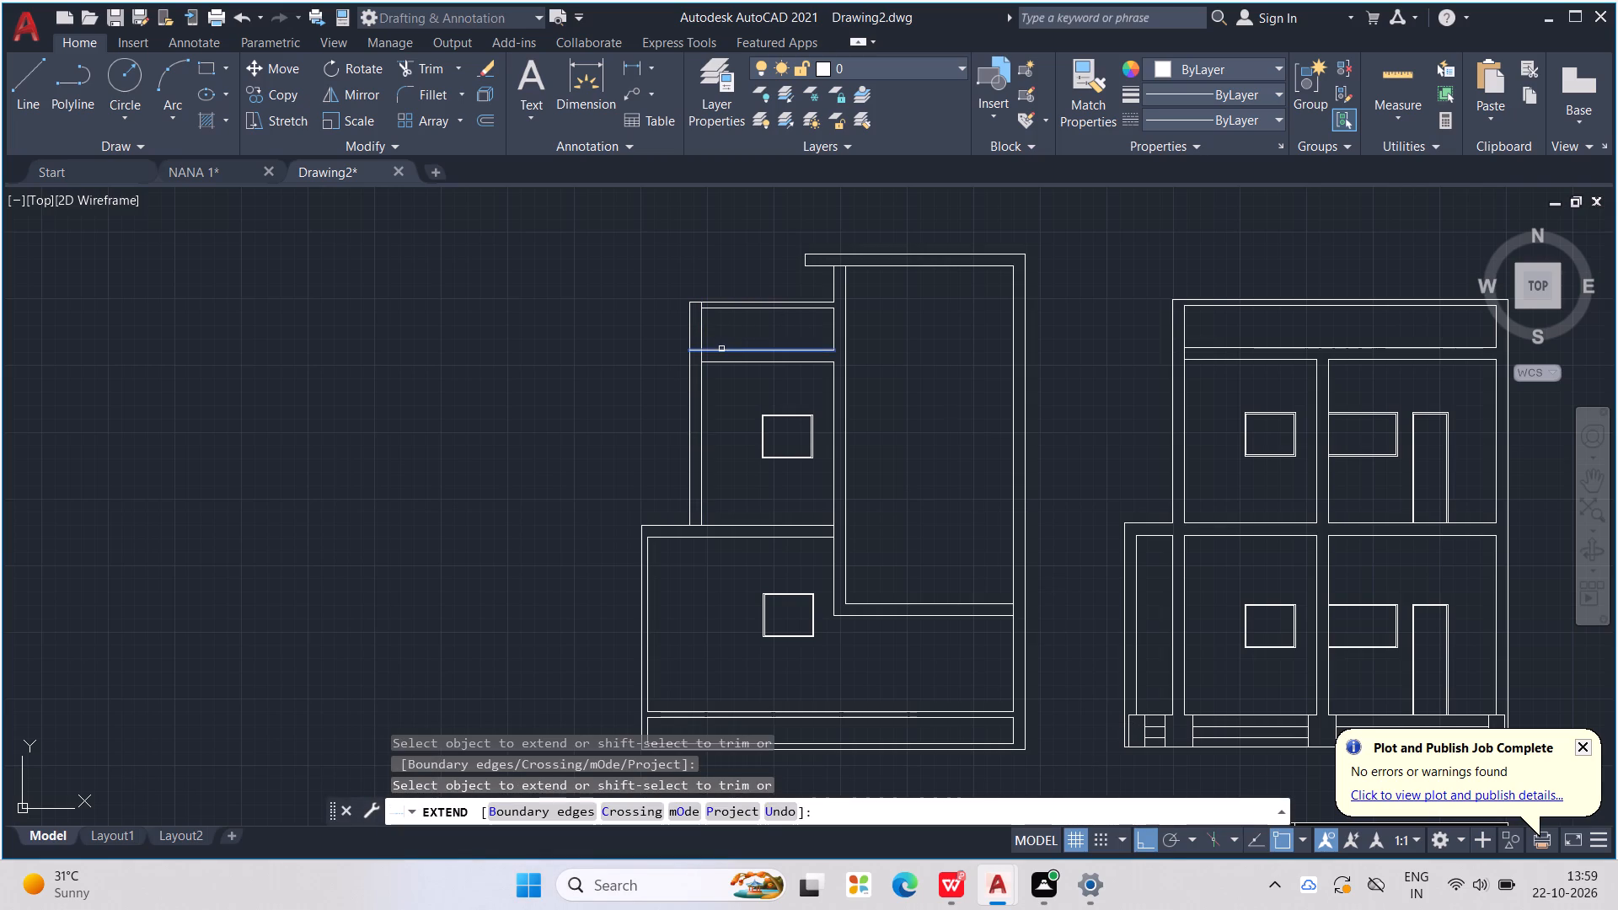
pyautogui.press('Escape')
pyautogui.press('Escape')
pyautogui.press('Escape')
pyautogui.press('Escape')
pyautogui.press('Escape')
pyautogui.press('Escape')
pyautogui.press('Escape')
pyautogui.press('Escape')
pyautogui.press('Escape')
pyautogui.press('Escape')
pyautogui.press('Escape')
pyautogui.press('Escape')
pyautogui.press('Escape')
pyautogui.press('Escape')
pyautogui.press('Escape')
pyautogui.press('Escape')
pyautogui.press('Escape')
pyautogui.press('Escape')
pyautogui.press('Escape')
pyautogui.press('Escape')
pyautogui.press('Escape')
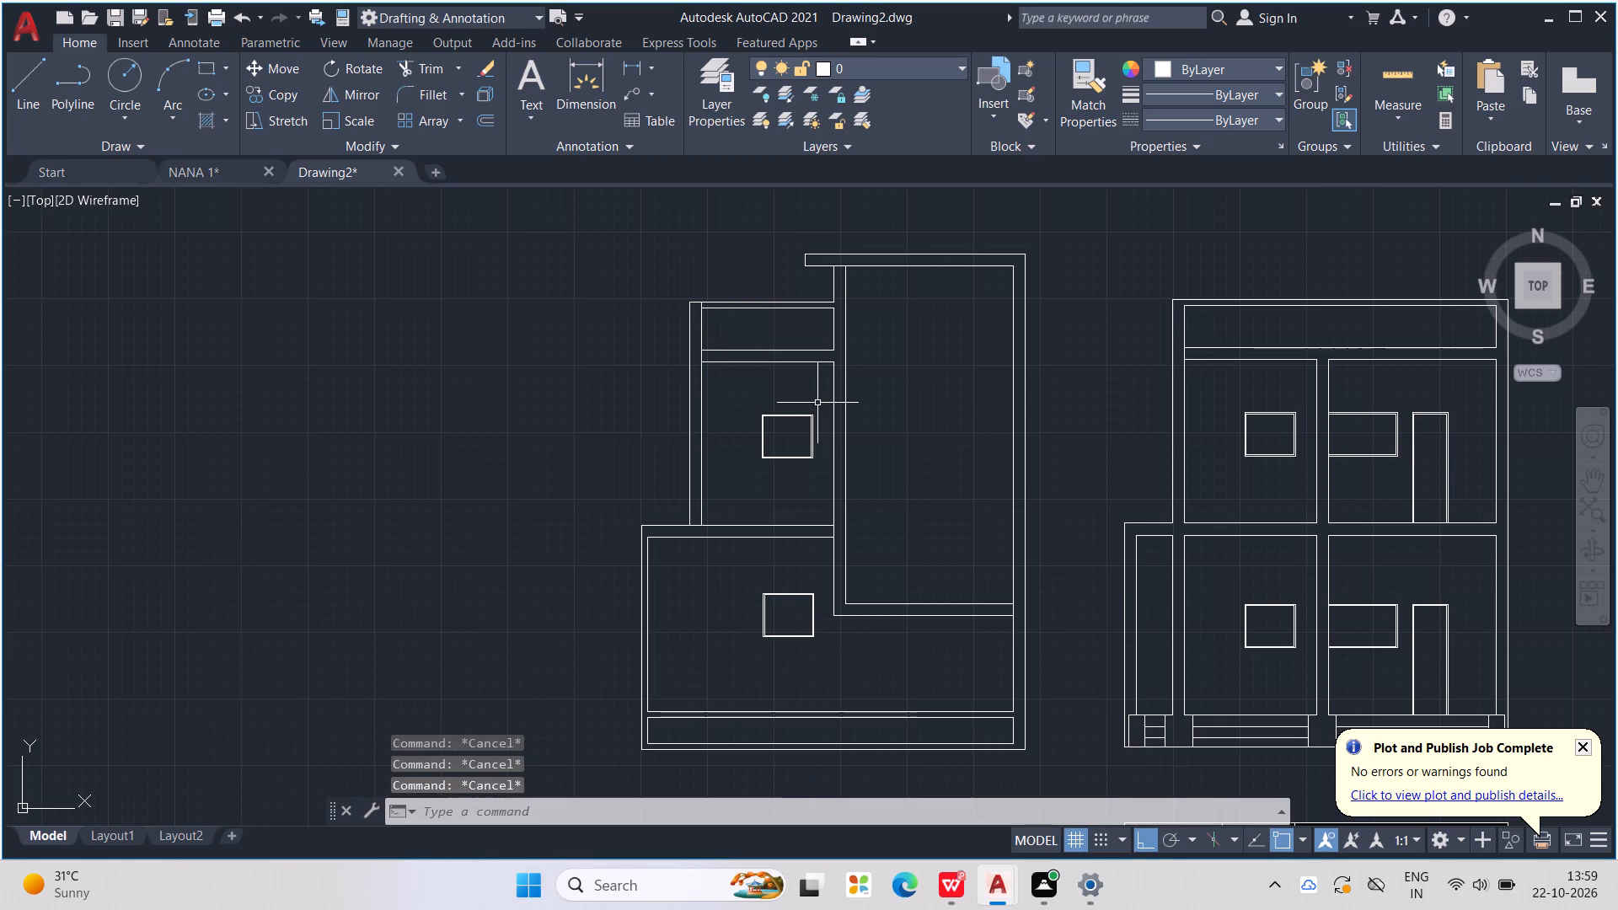
# Trim the upper left wall's inner line across the roof slab's thickness and across the parapet's top band.
pyautogui.write('TR')
pyautogui.press('Return')
pyautogui.scroll(2, 732, 308)
pyautogui.moveTo(640, 436); pyautogui.dragTo(647, 436)
pyautogui.click(652, 434)
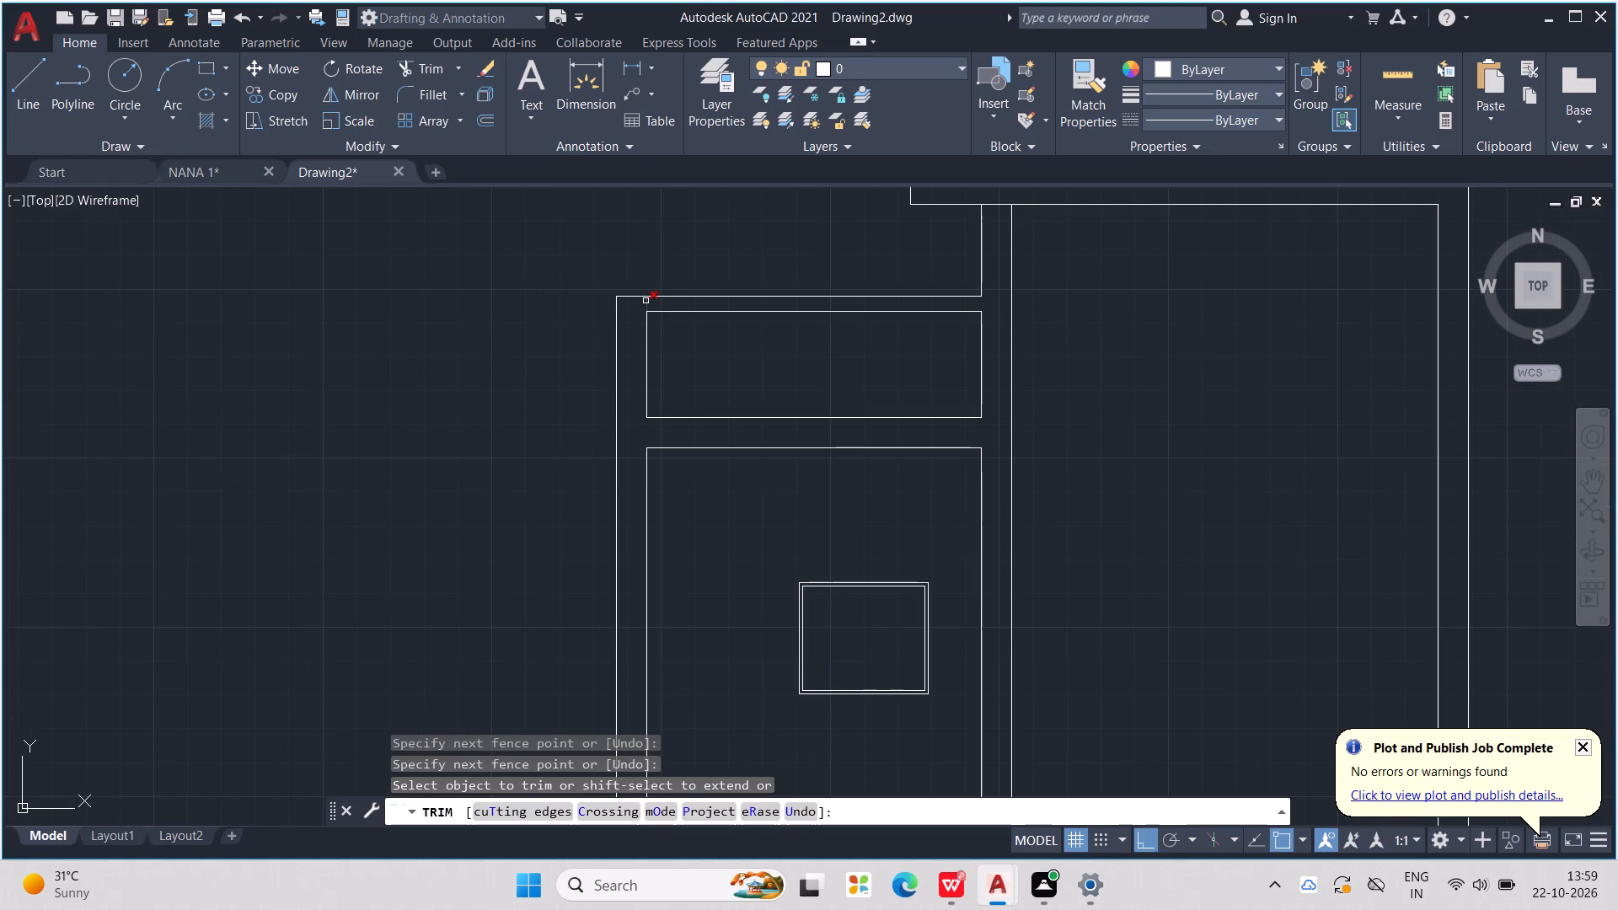
pyautogui.click(646, 304)
pyautogui.press('Escape')
pyautogui.press('Escape')
pyautogui.press('Escape')
pyautogui.press('Escape')
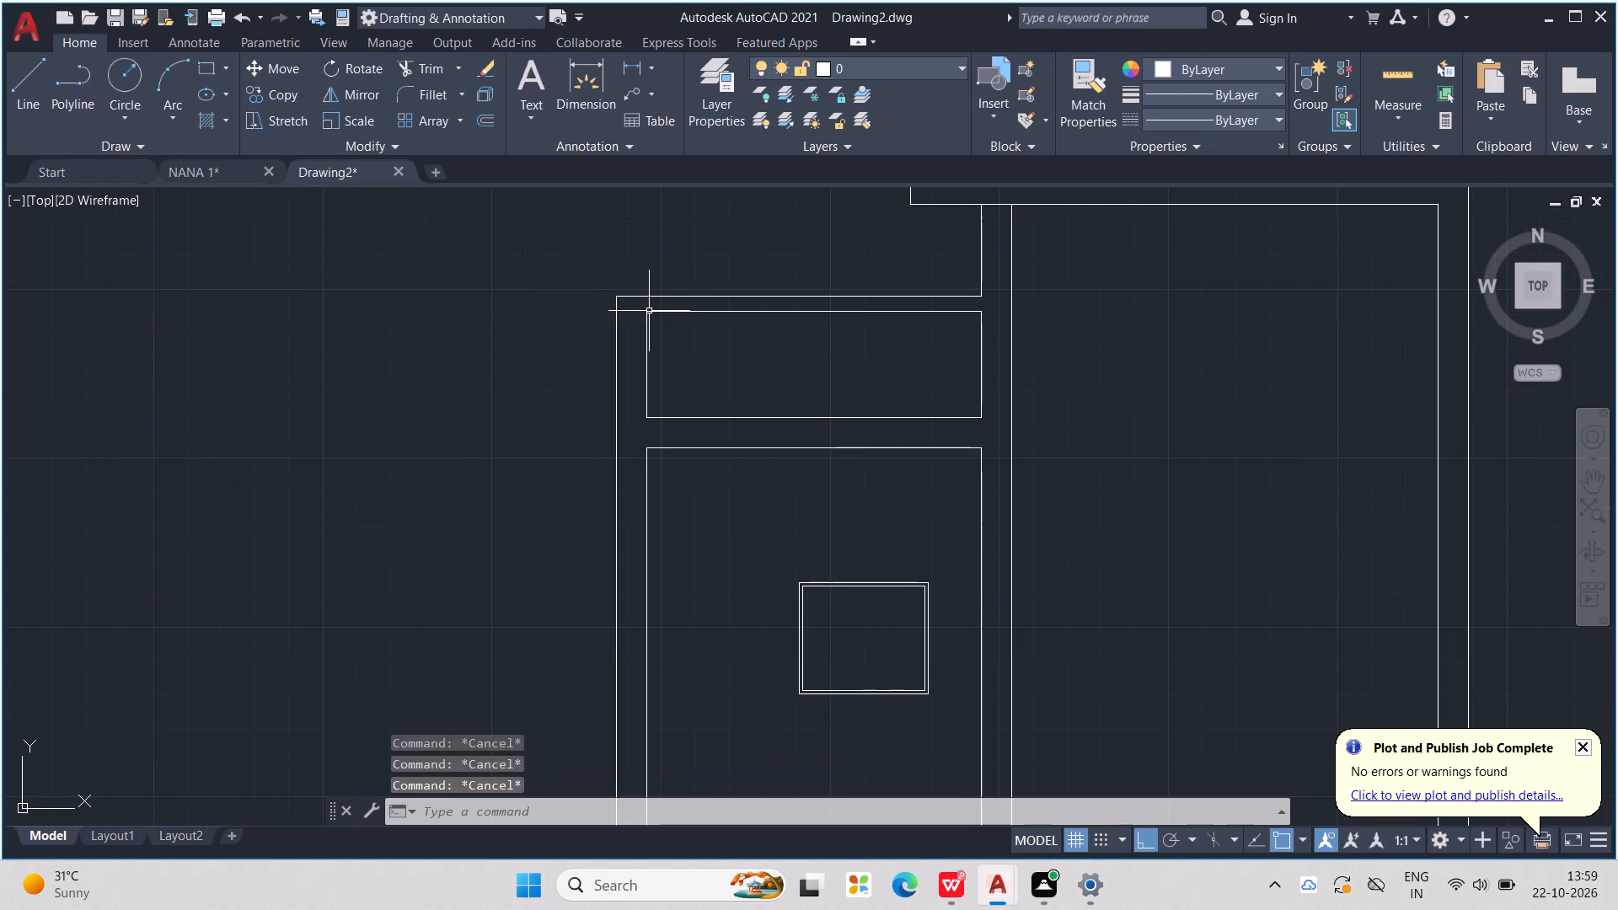
# Draw an outward overhang on the parapet's top band at the upper left wall, closed at its end and as deep as the band.
pyautogui.press('l')
pyautogui.press('Return')
pyautogui.click(613, 297)
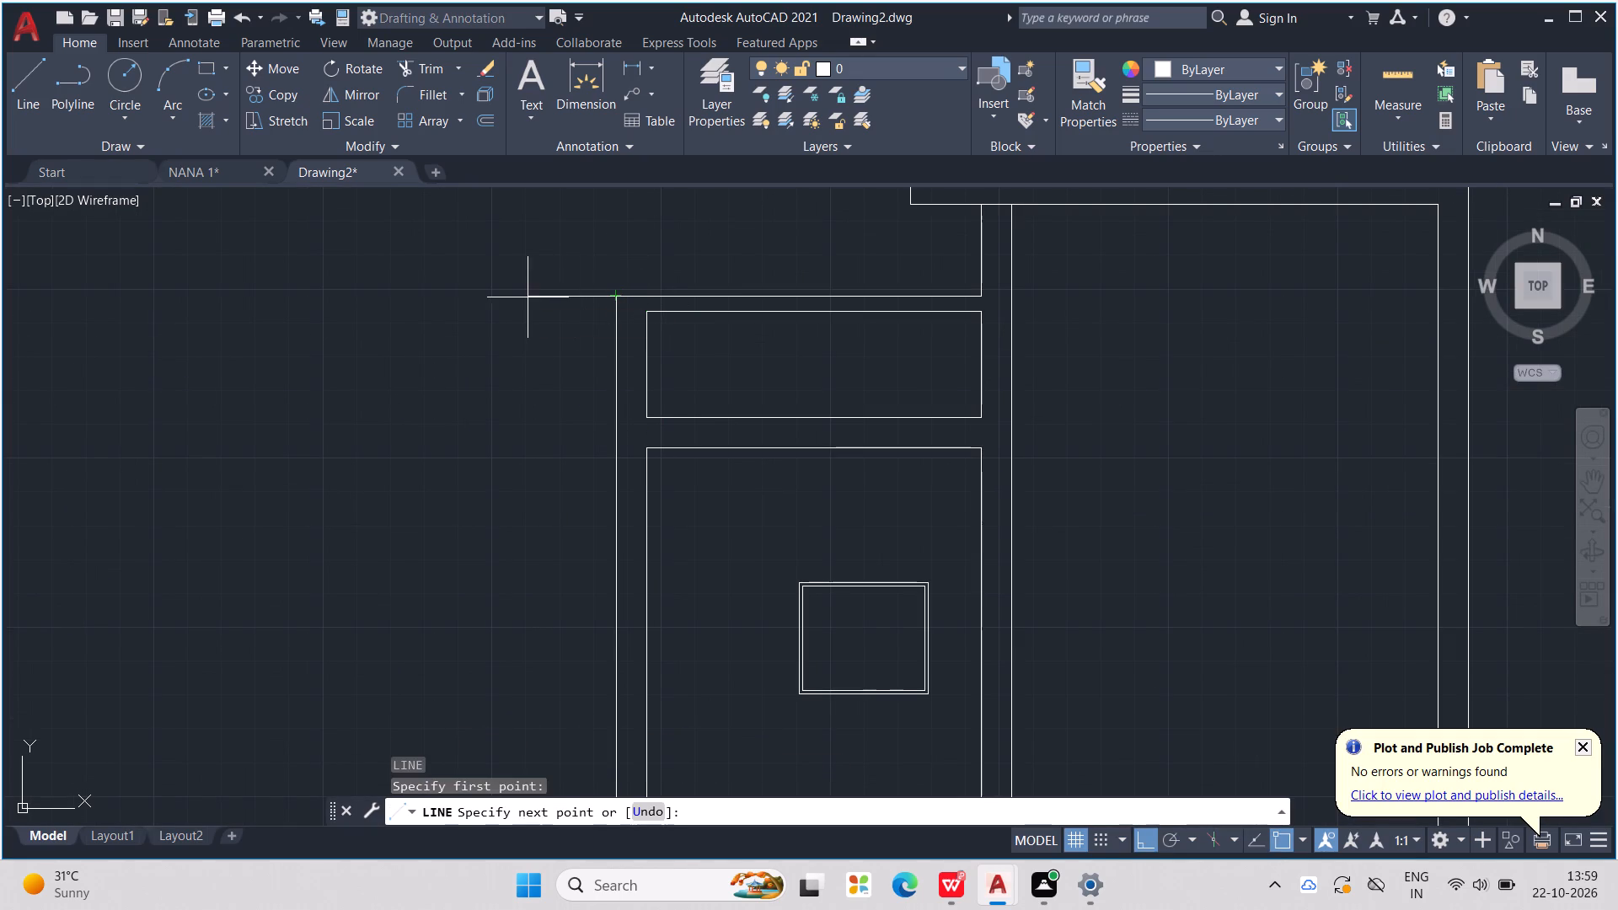
pyautogui.click(522, 298)
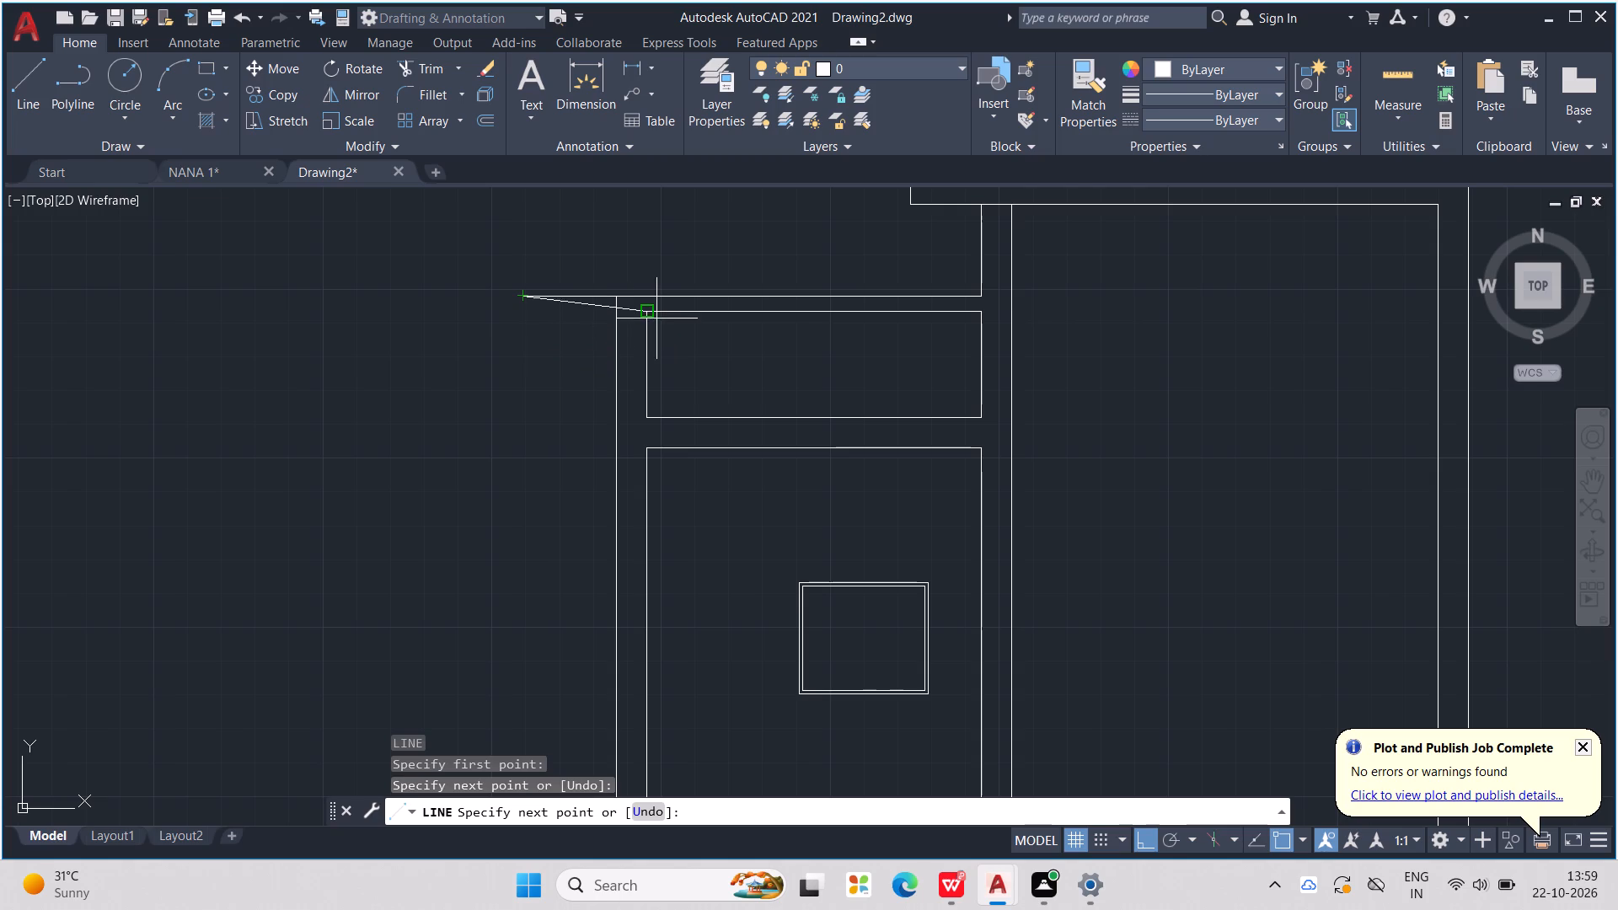
pyautogui.click(518, 318)
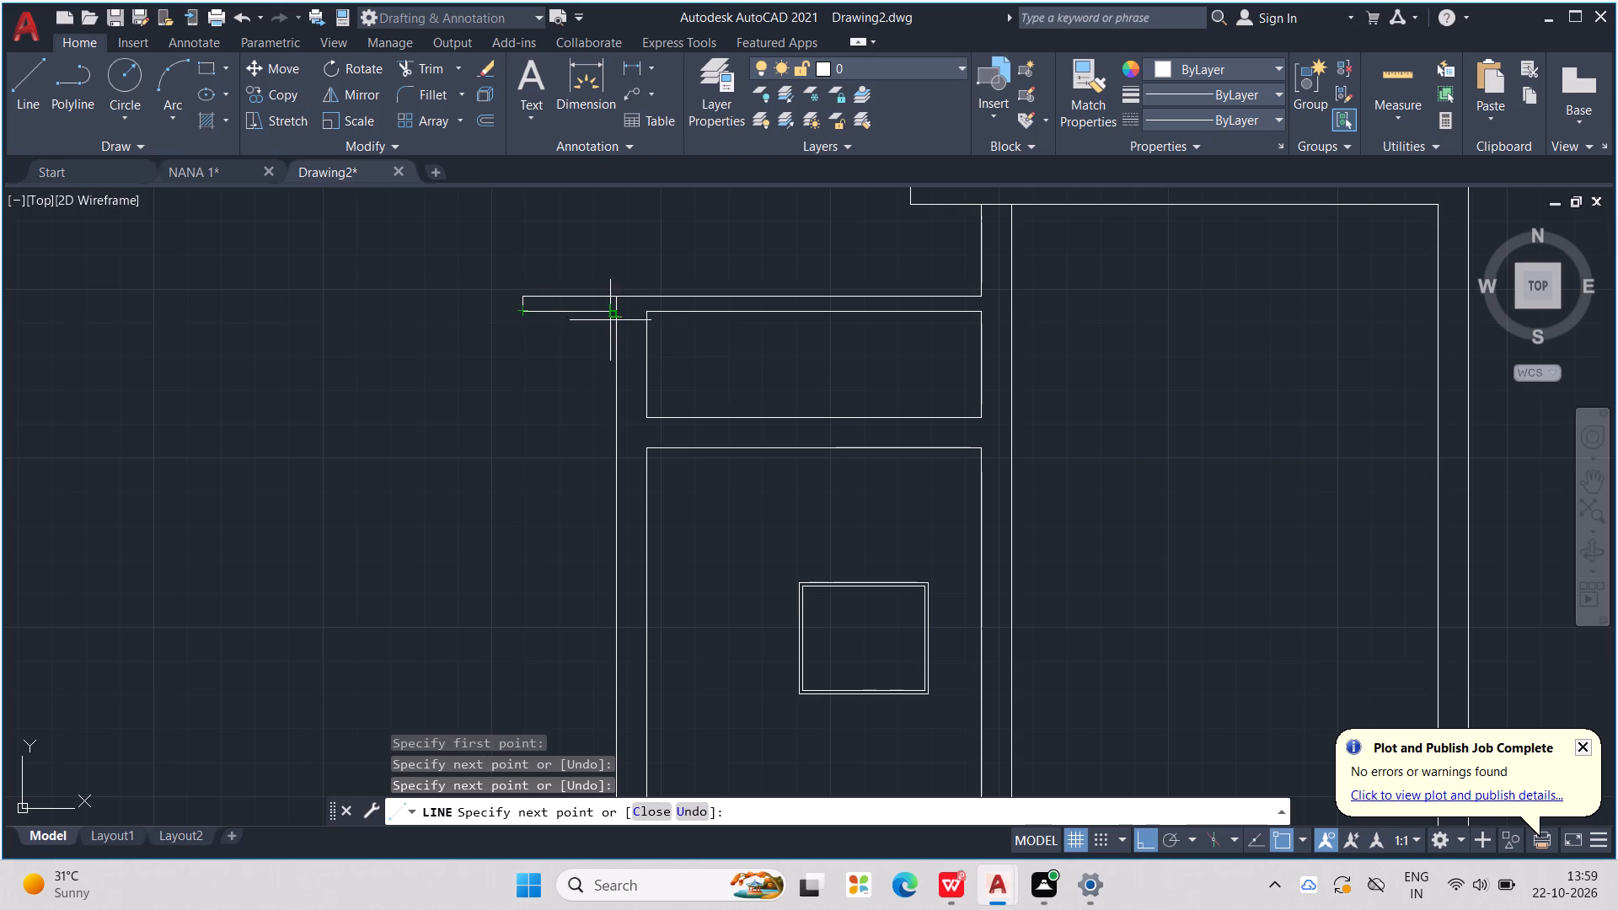
pyautogui.click(614, 315)
# Shorten the parapet overhang to half its length by drawing a vertical line at its midpoint and removing the outer half.
pyautogui.click(576, 312)
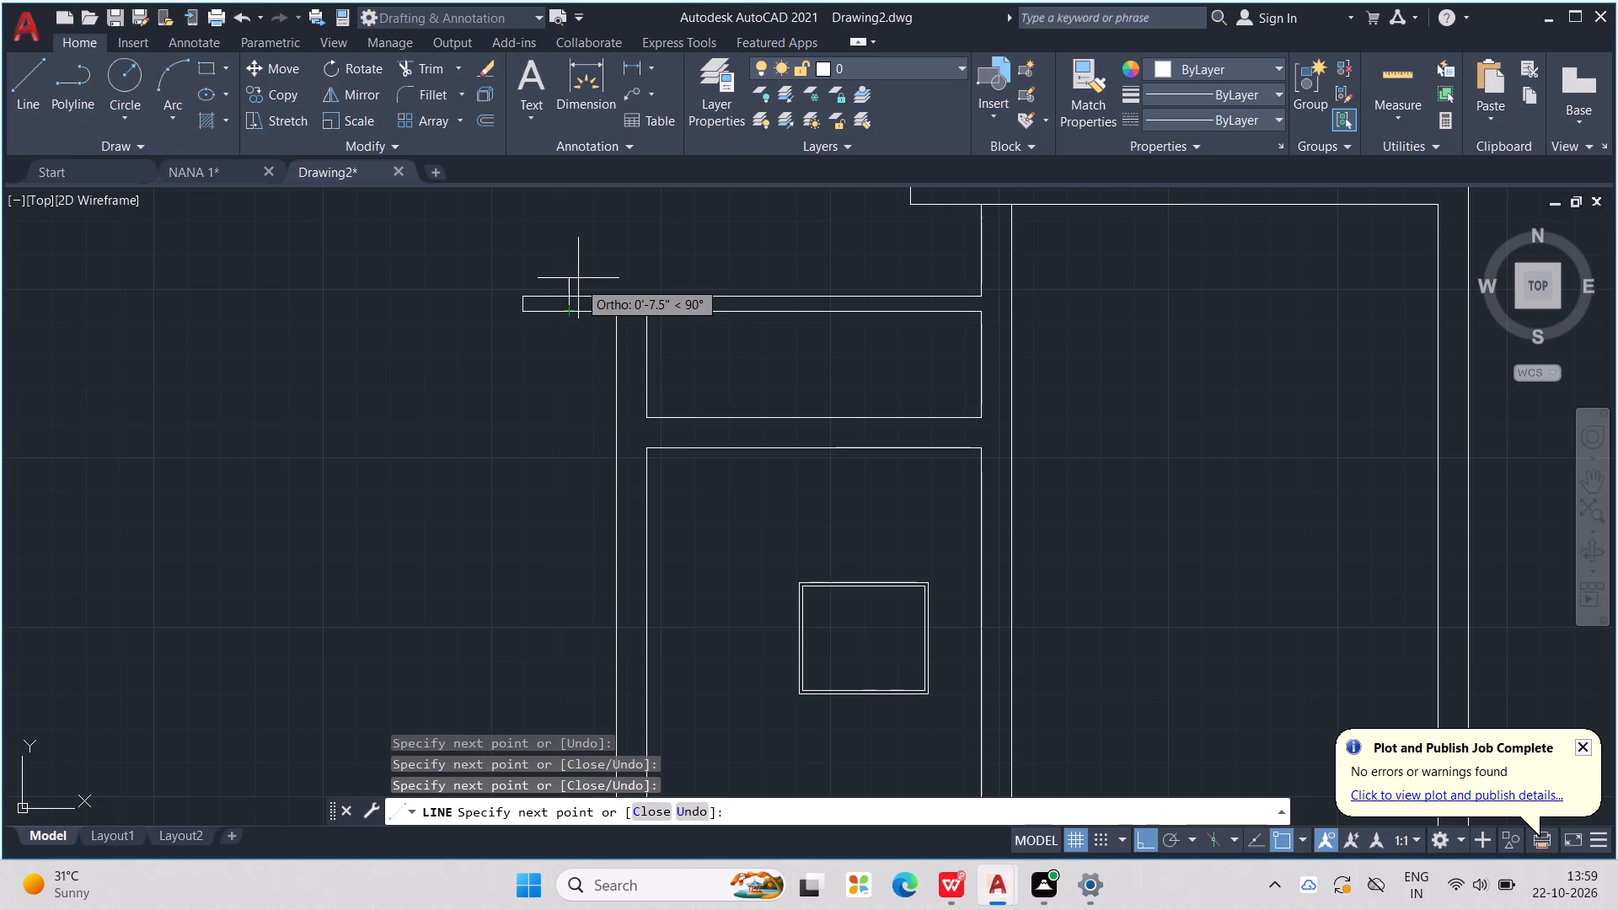
pyautogui.click(573, 296)
pyautogui.press('Escape')
pyautogui.press('Escape')
pyautogui.press('Escape')
pyautogui.press('Escape')
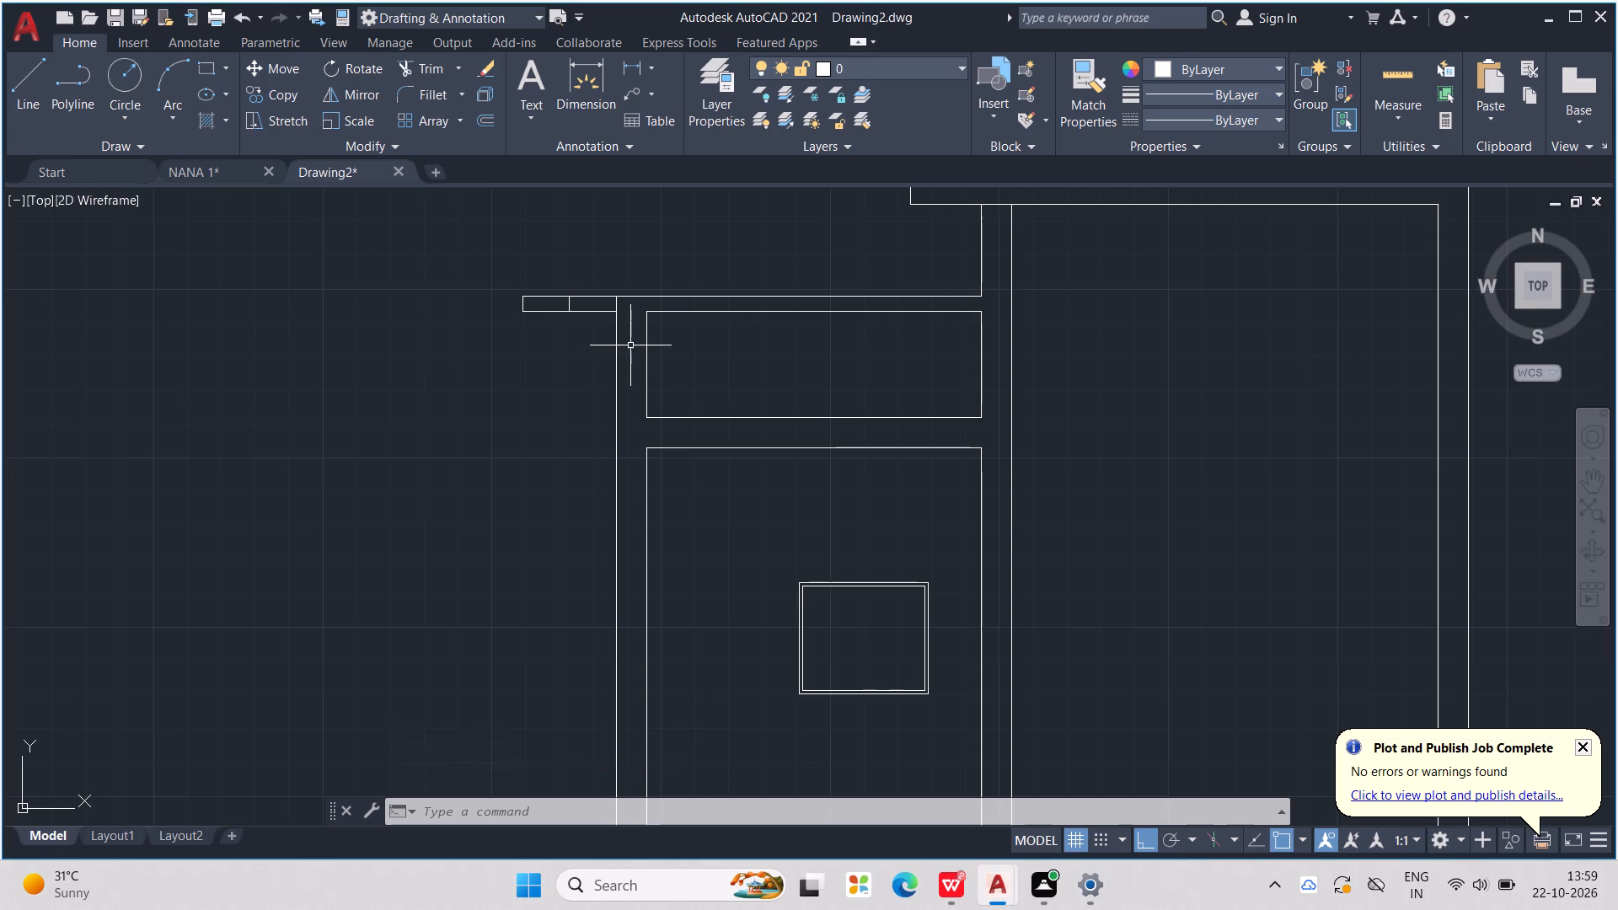
pyautogui.write('TR')
pyautogui.press('Return')
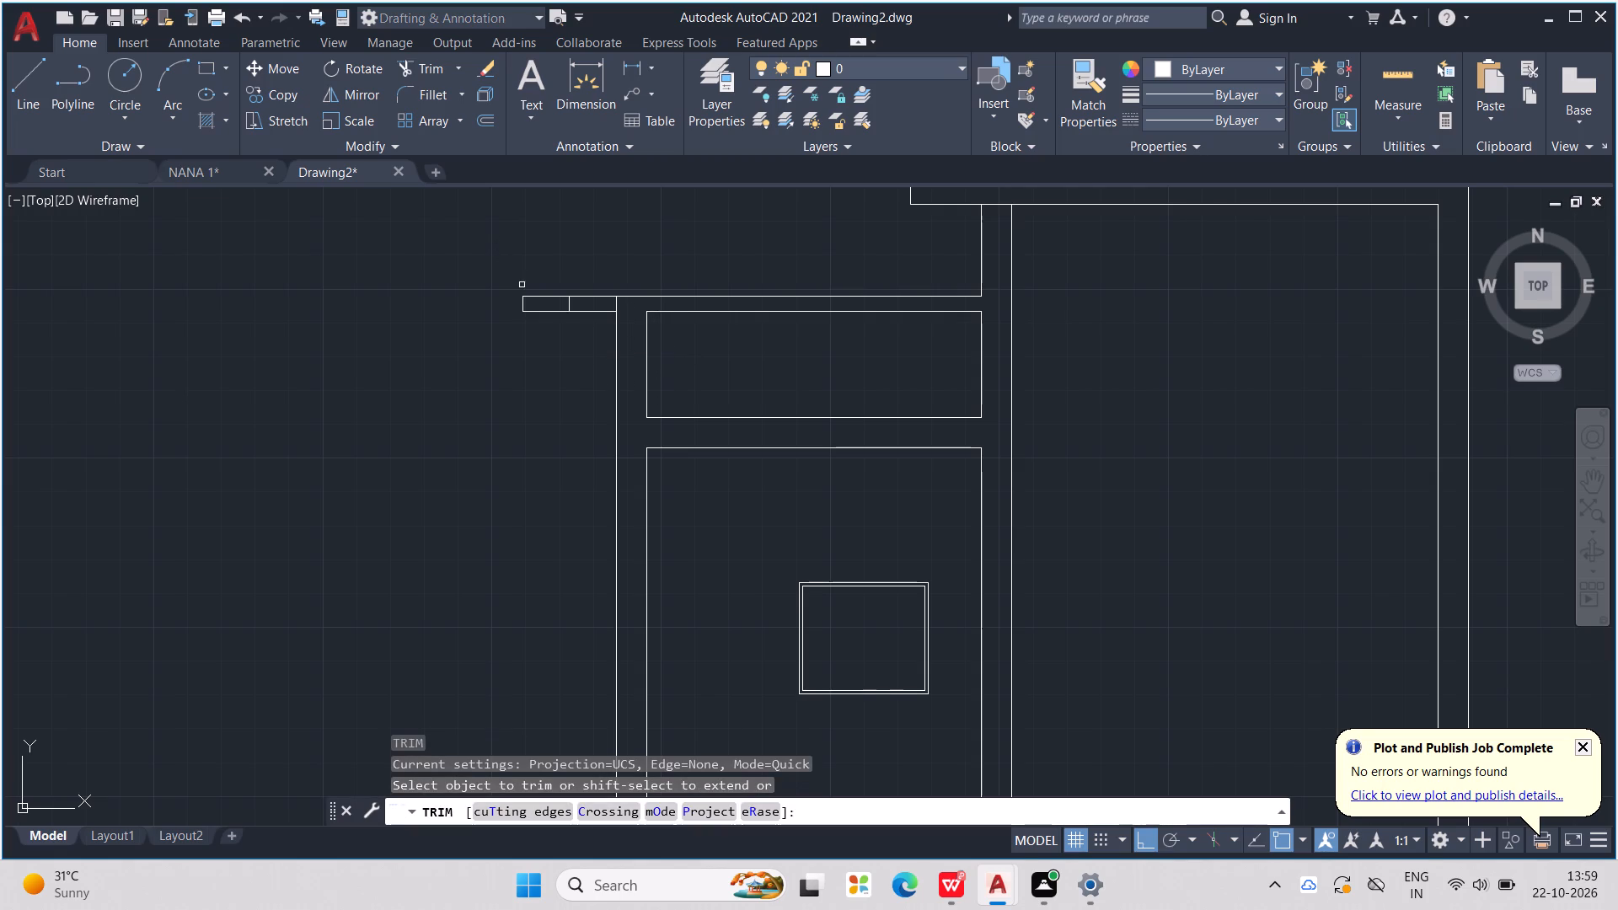
pyautogui.moveTo(549, 297); pyautogui.dragTo(547, 312)
pyautogui.click(547, 312)
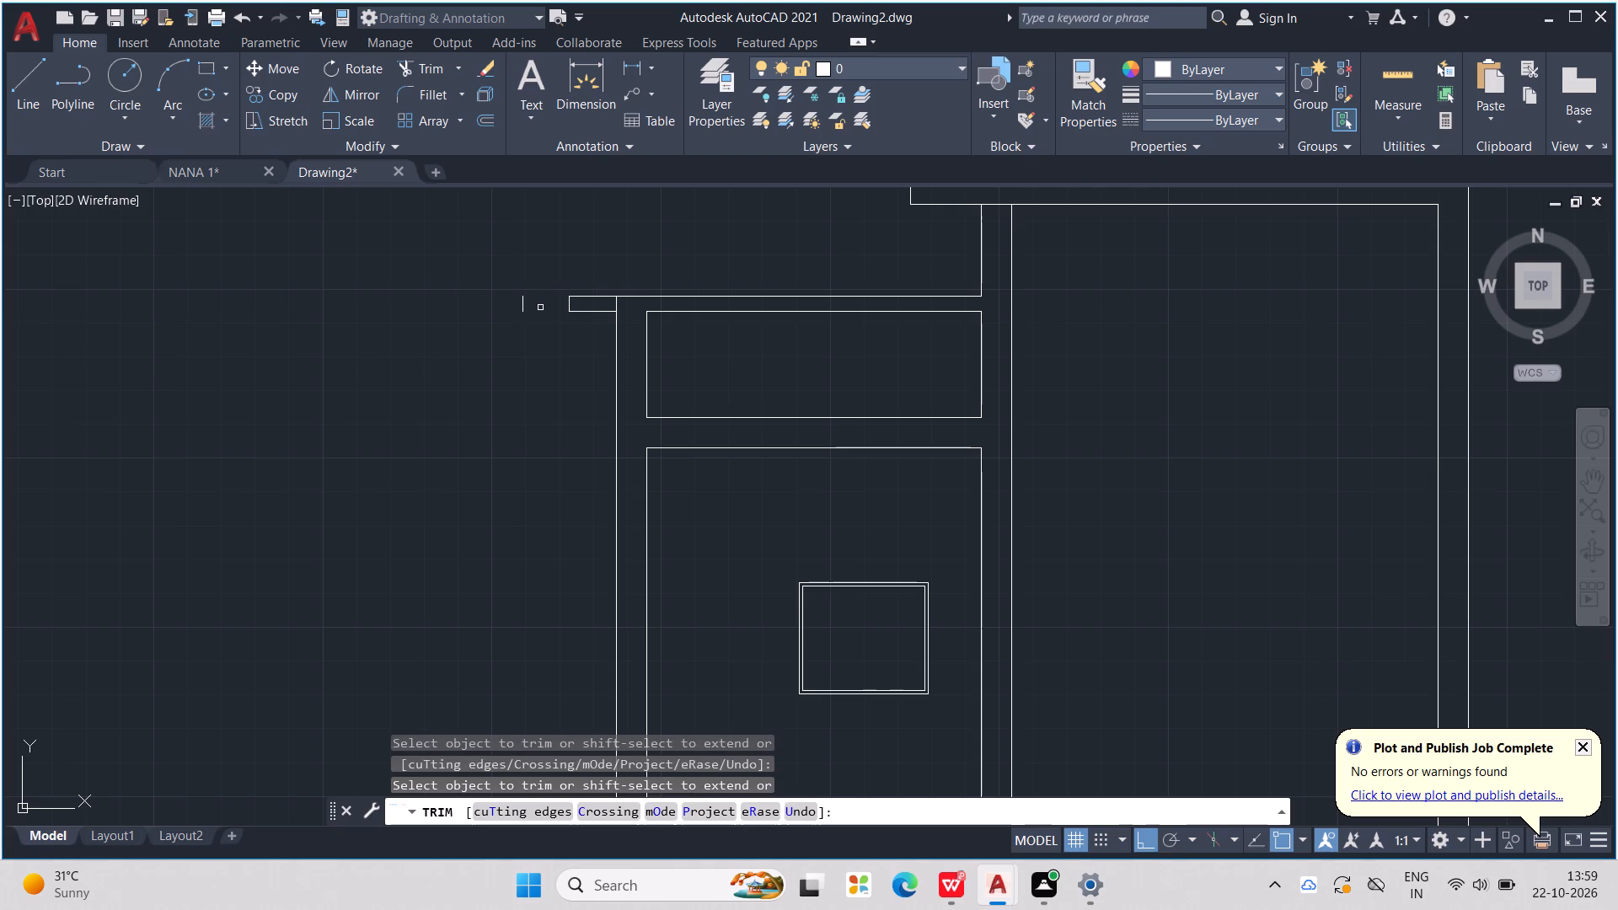
pyautogui.moveTo(530, 308); pyautogui.dragTo(483, 302)
pyautogui.scroll(-1, 482, 301)
pyautogui.scroll(1, 551, 309)
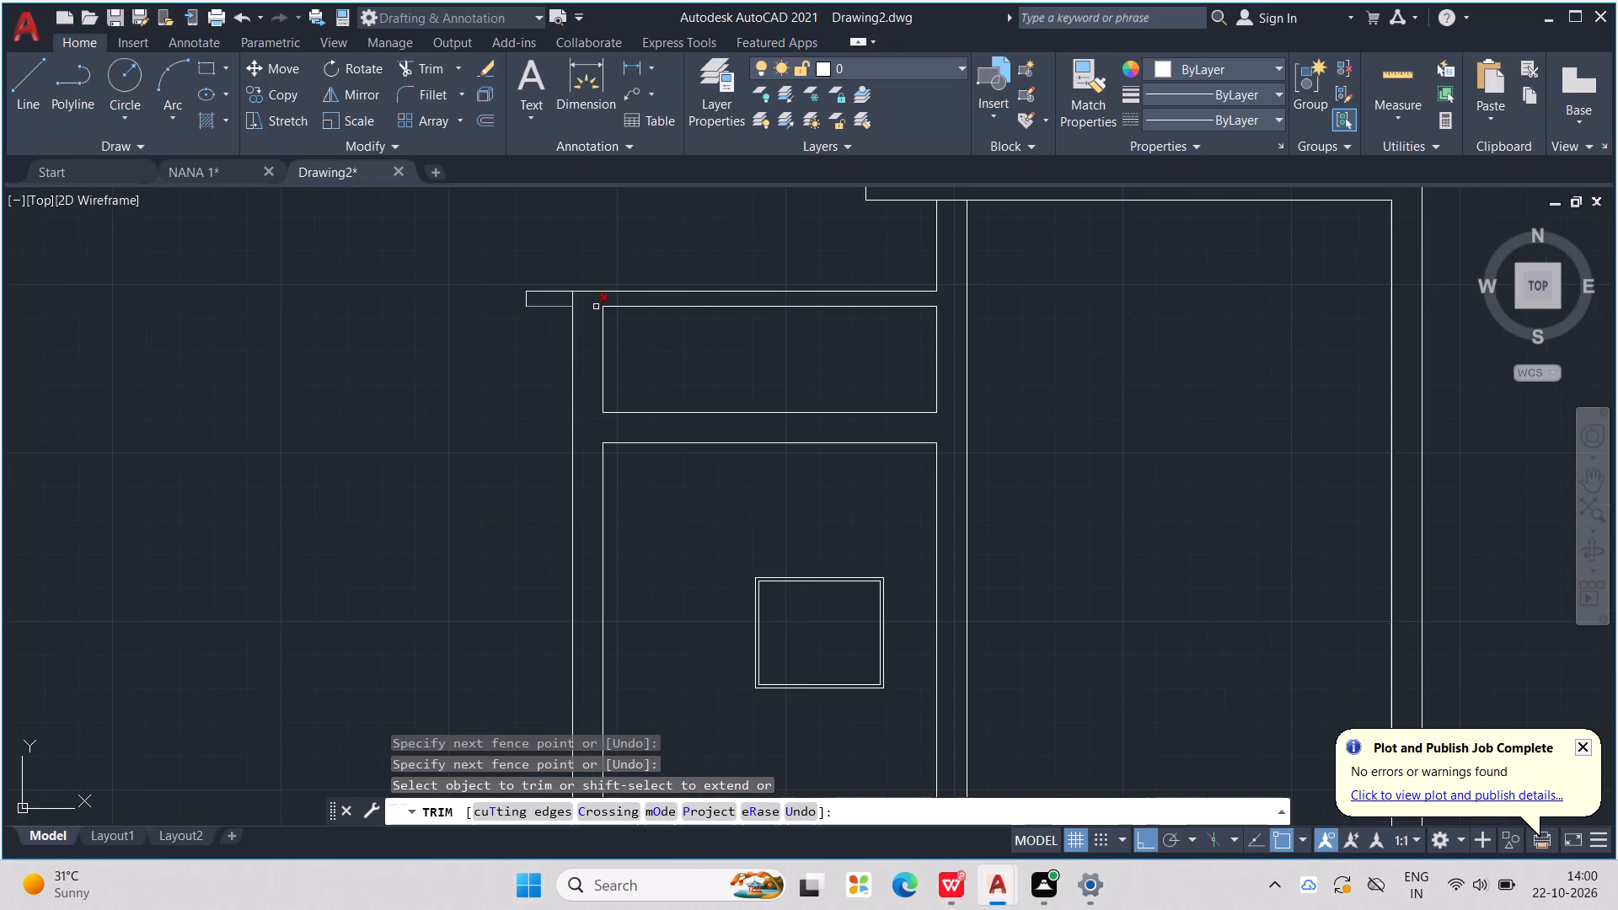
# Trim the upper left wall's outer line across the parapet's top band so the overhang joins the band.
pyautogui.scroll(2, 592, 302)
pyautogui.moveTo(553, 294); pyautogui.dragTo(493, 297)
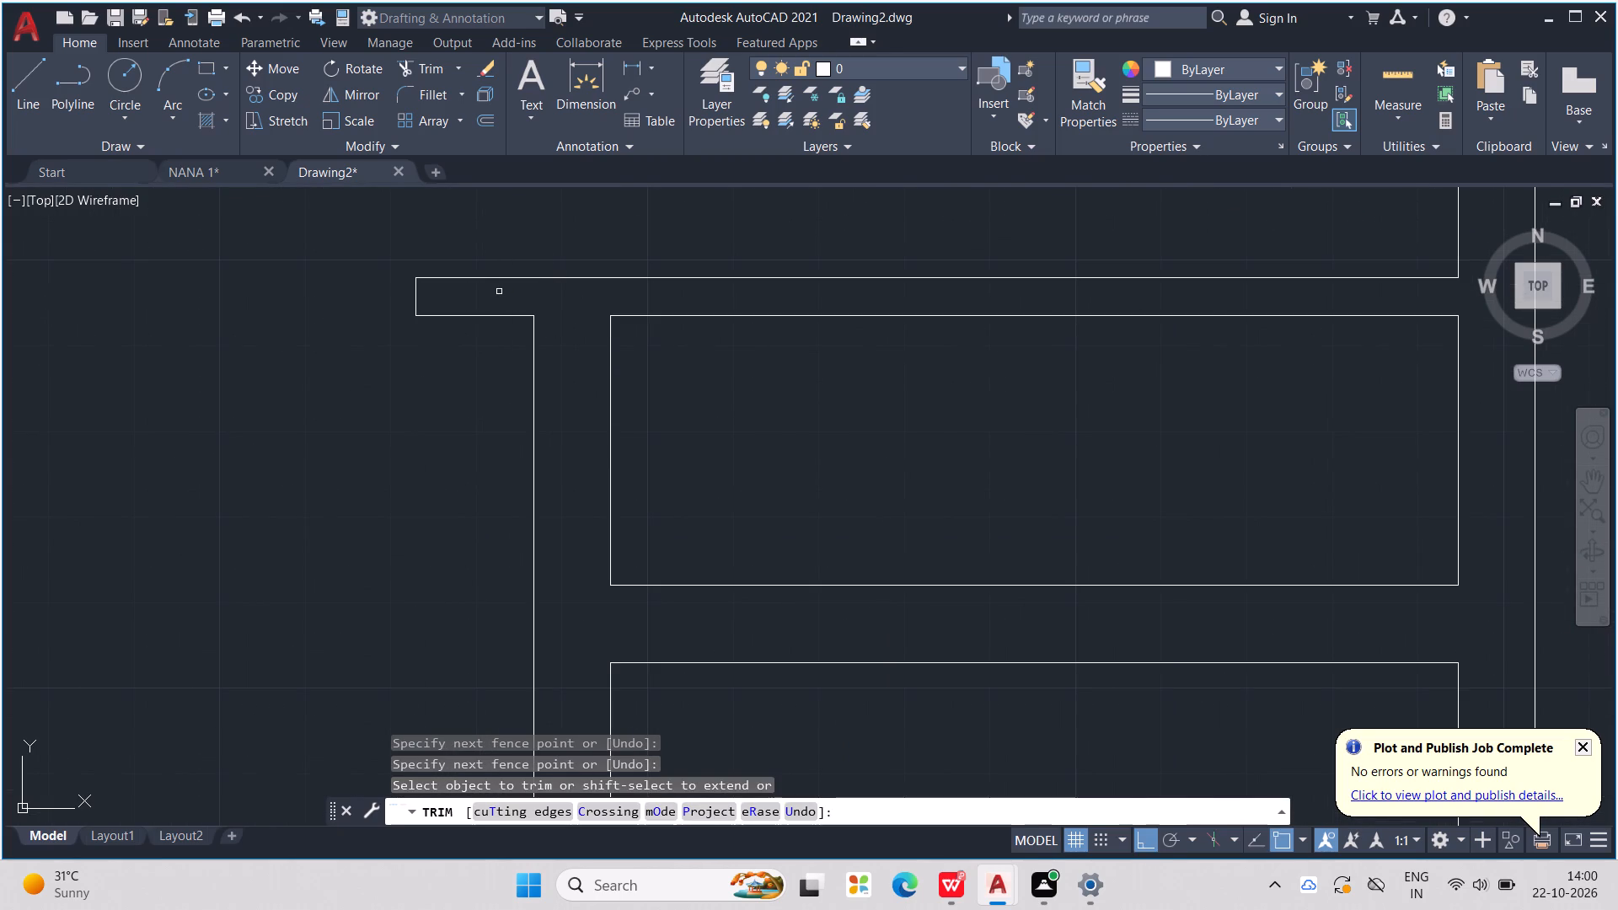
pyautogui.scroll(-3, 501, 293)
pyautogui.moveTo(448, 387); pyautogui.dragTo(601, 398, button='middle')
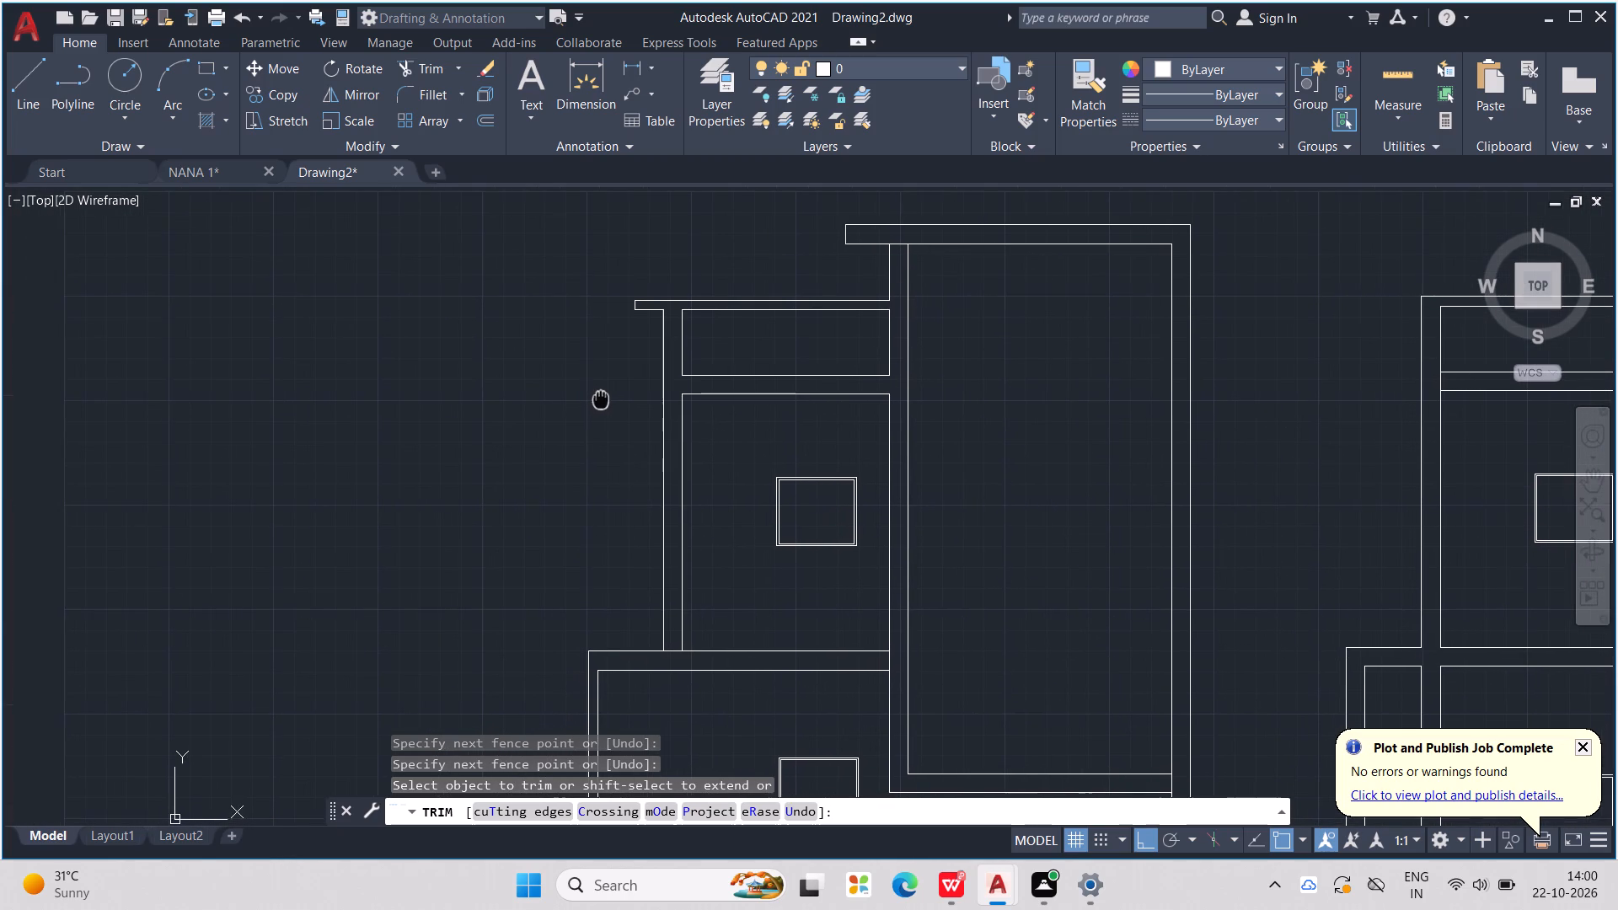
pyautogui.moveTo(601, 398); pyautogui.dragTo(601, 420, button='middle')
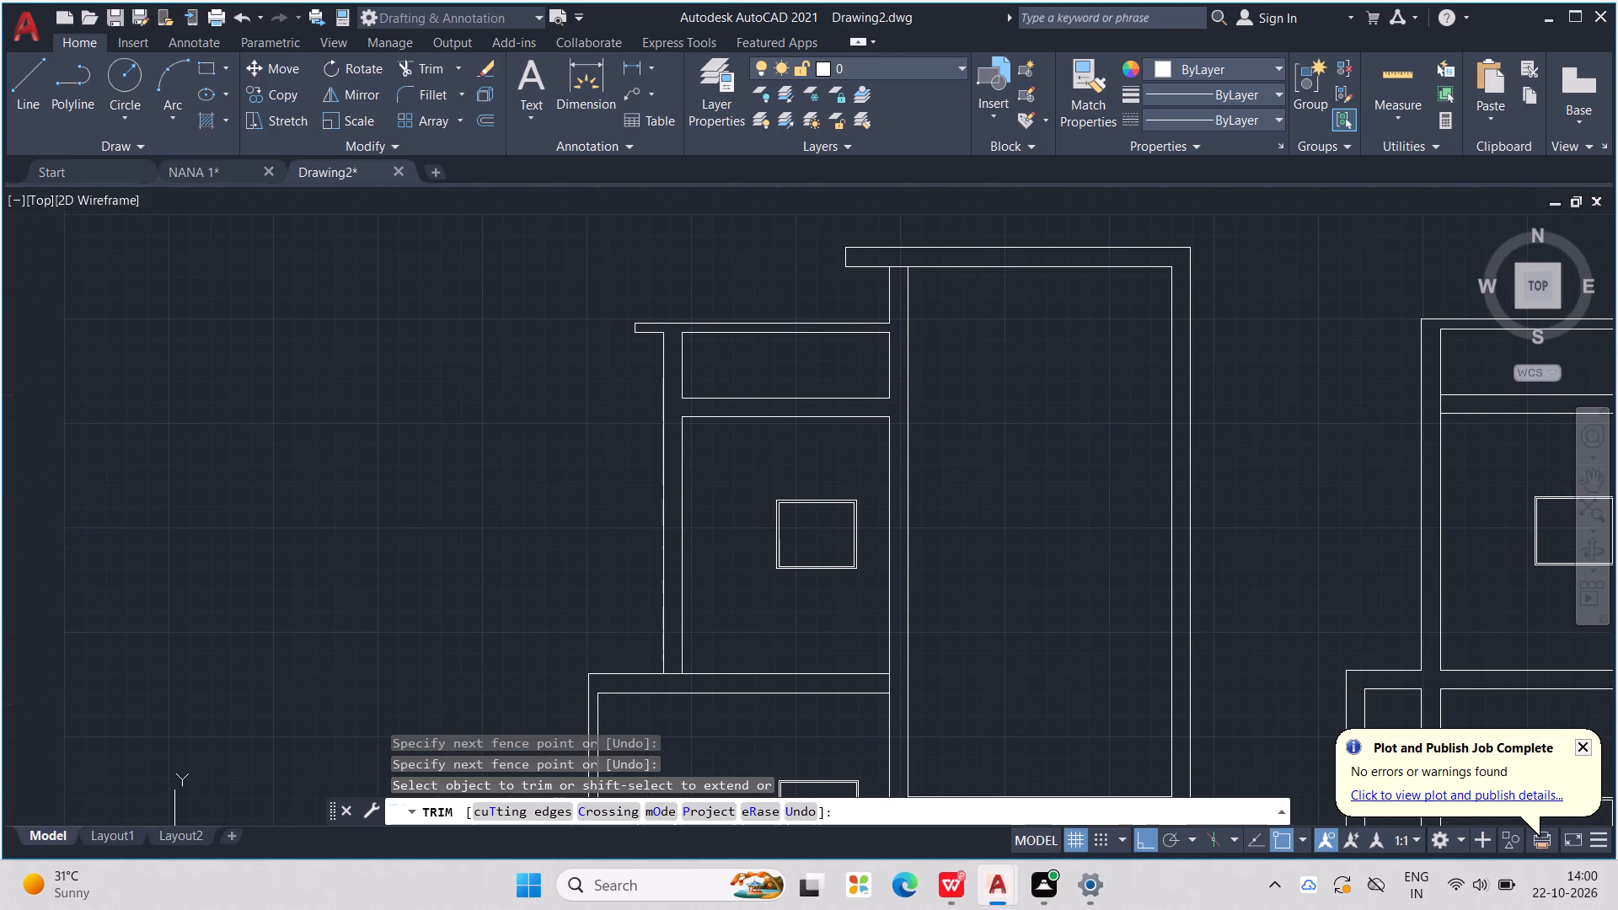
pyautogui.press('l')
pyautogui.press('Return')
pyautogui.press('Escape')
pyautogui.press('Escape')
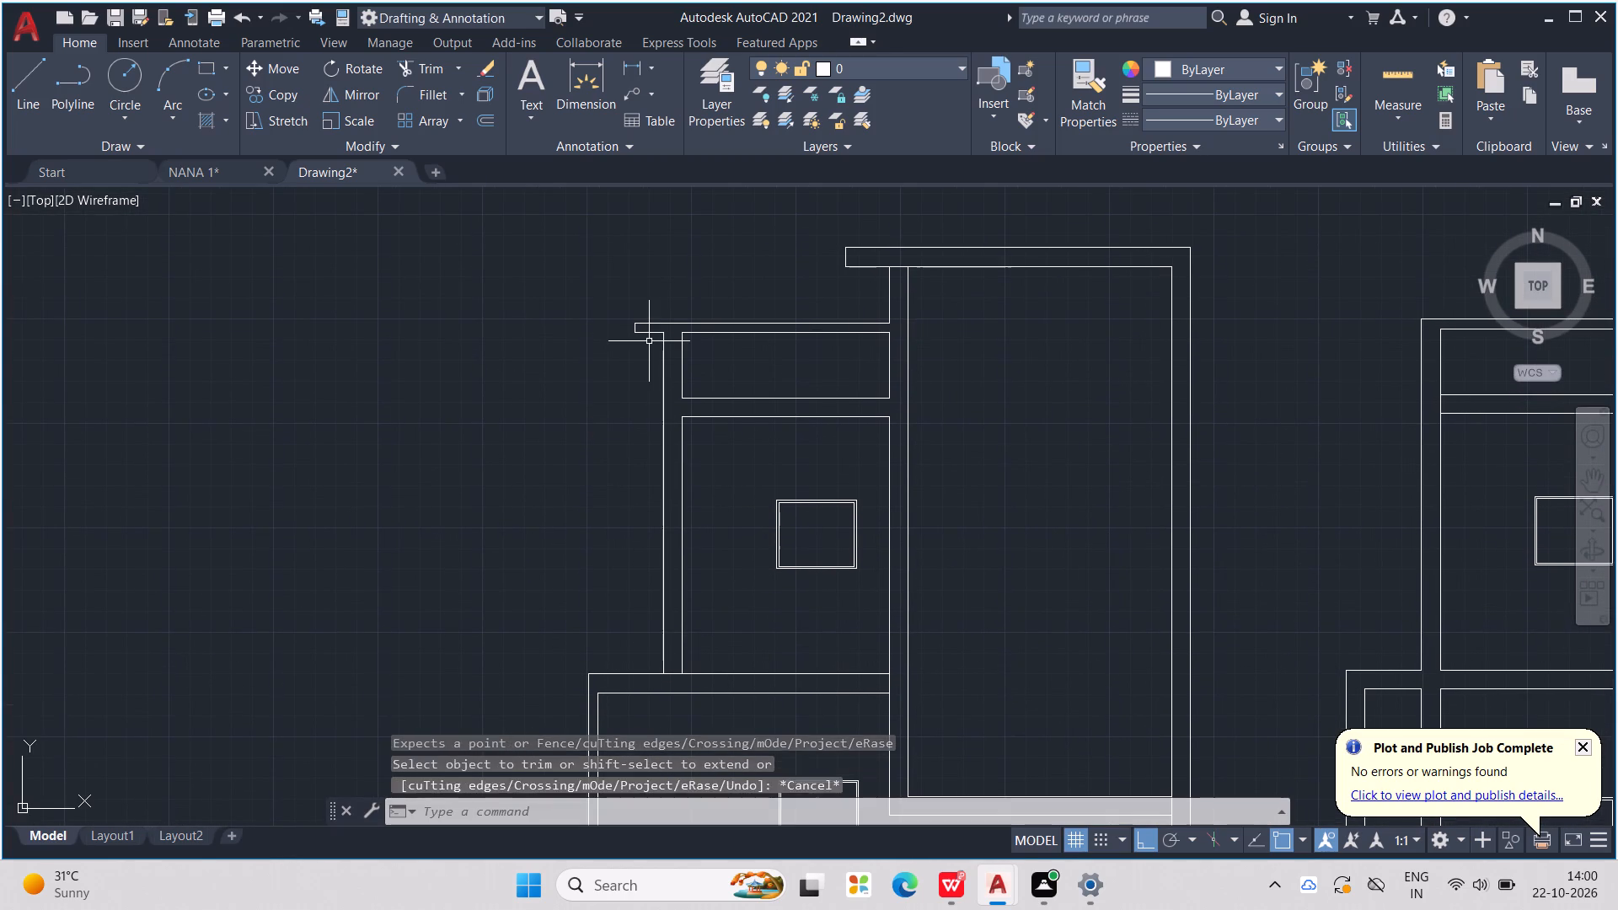
pyautogui.press('Escape')
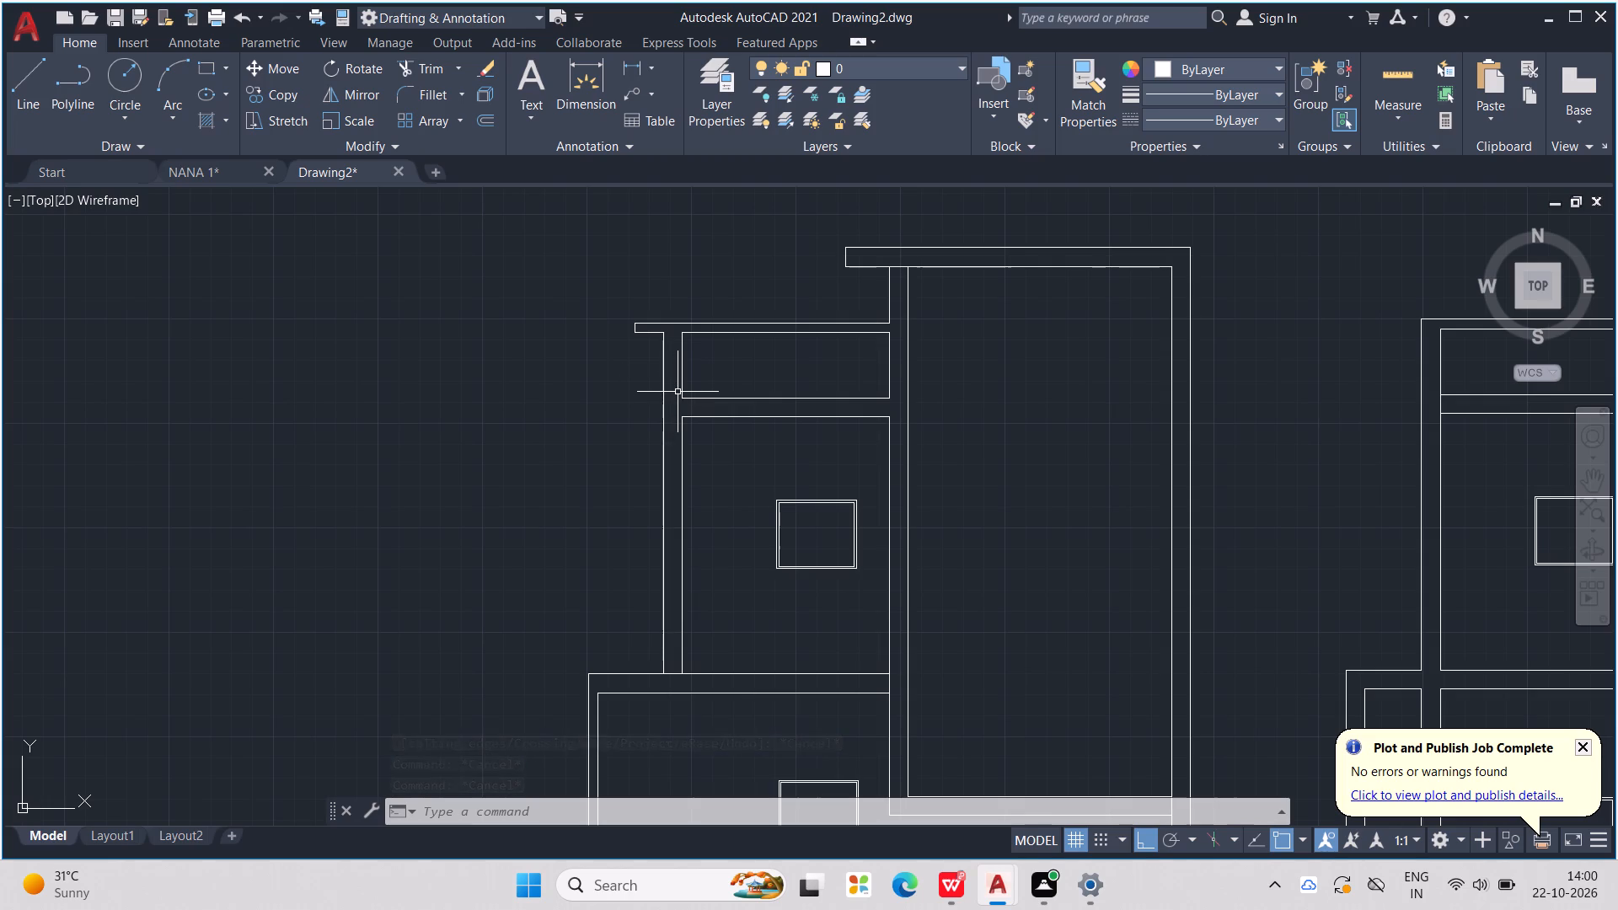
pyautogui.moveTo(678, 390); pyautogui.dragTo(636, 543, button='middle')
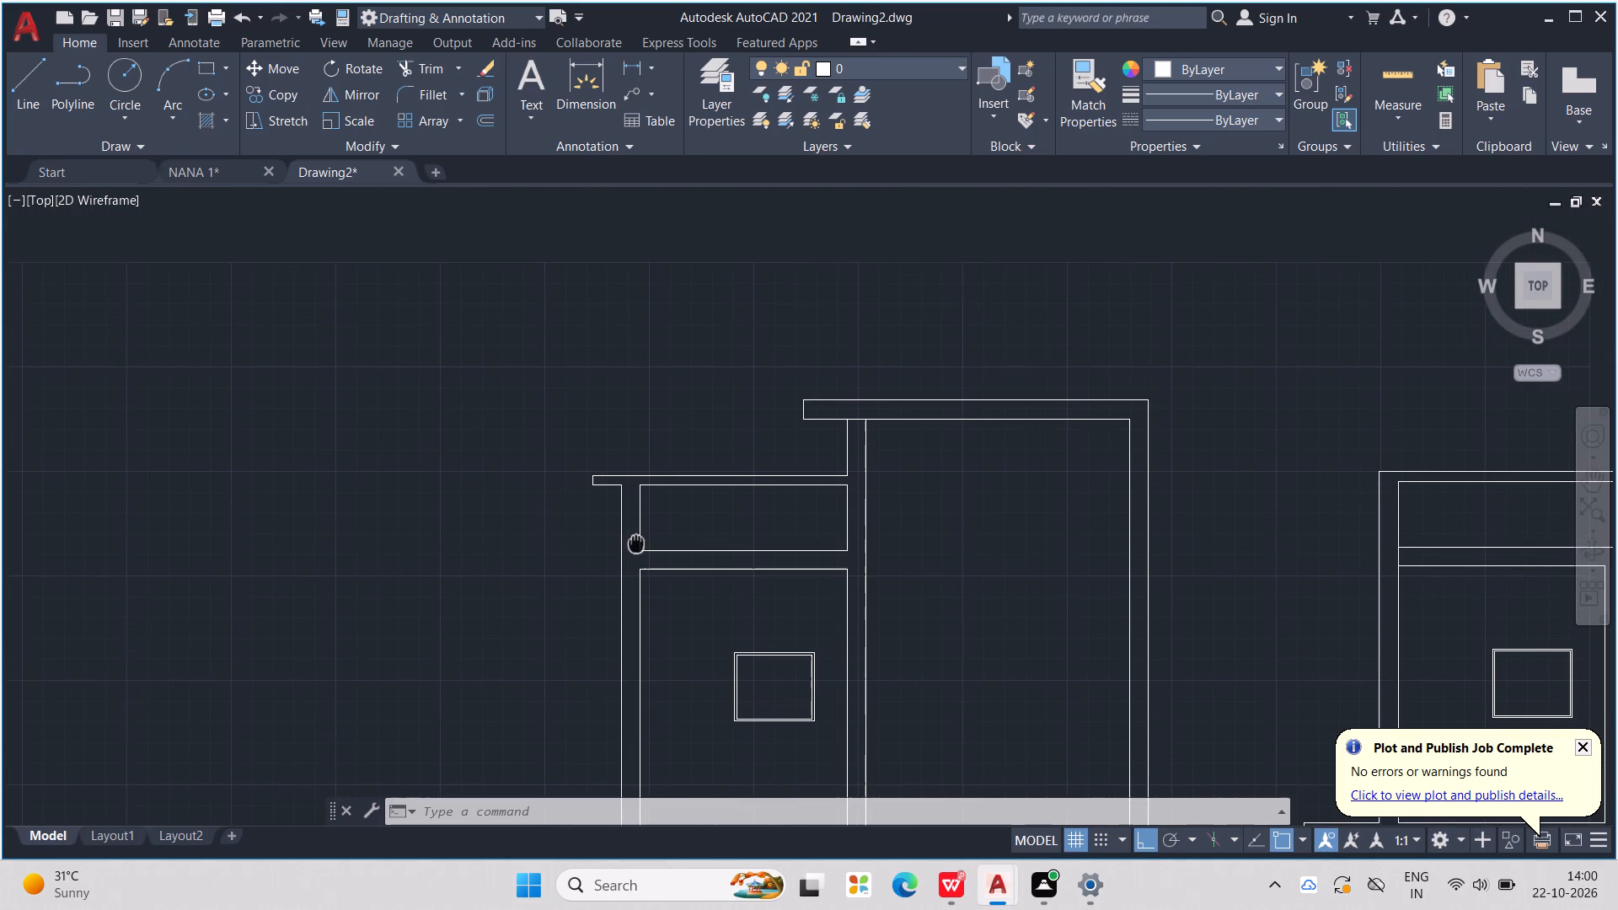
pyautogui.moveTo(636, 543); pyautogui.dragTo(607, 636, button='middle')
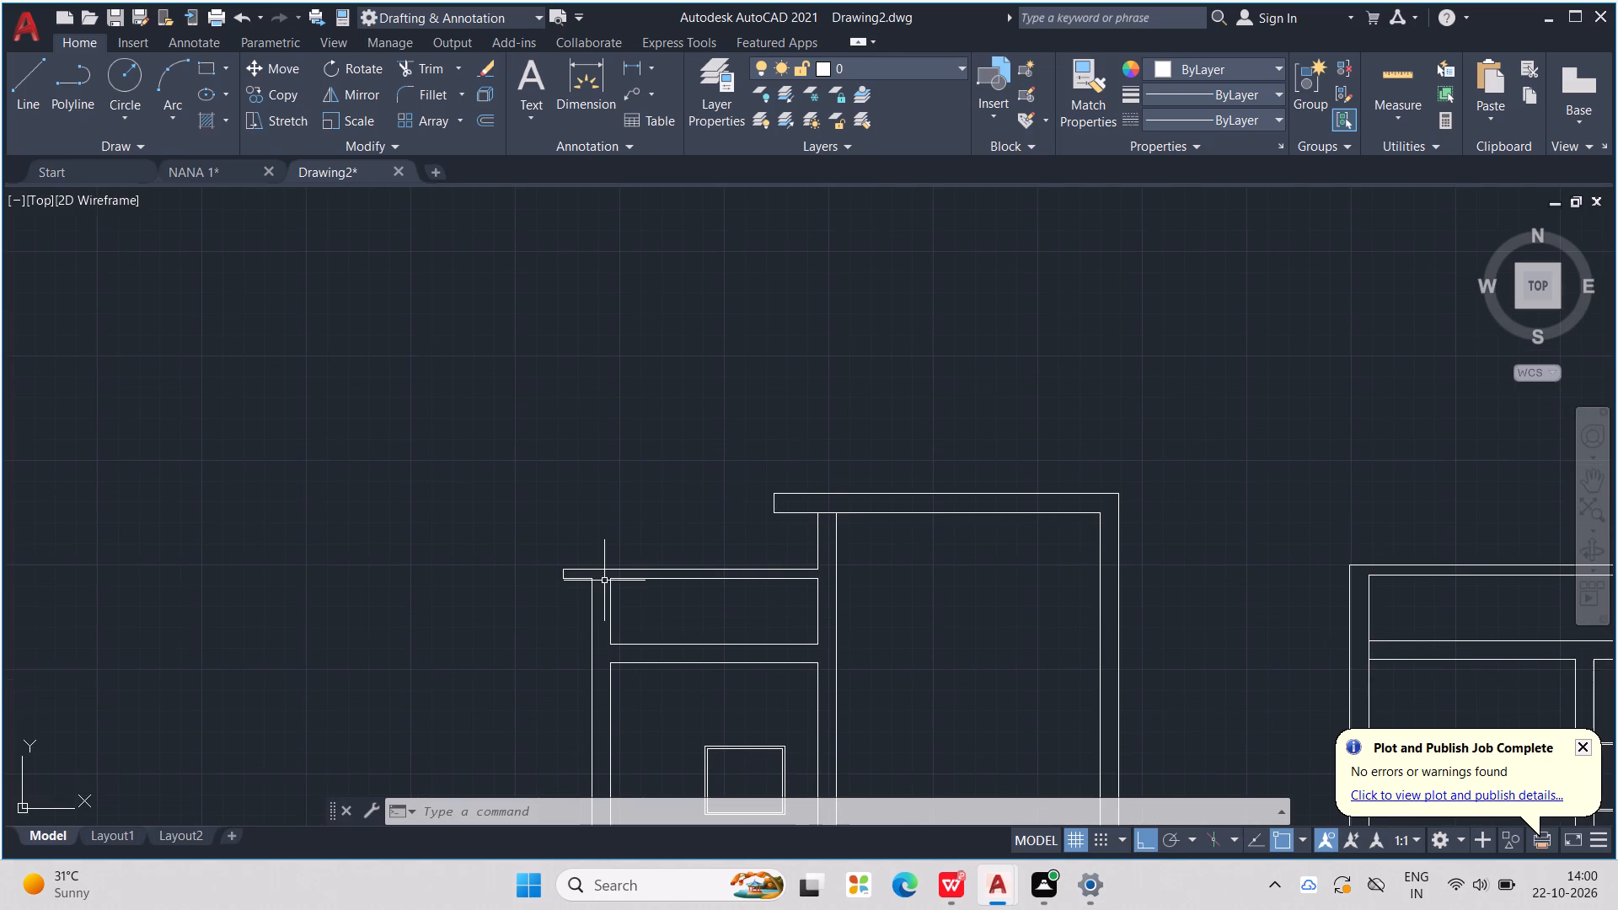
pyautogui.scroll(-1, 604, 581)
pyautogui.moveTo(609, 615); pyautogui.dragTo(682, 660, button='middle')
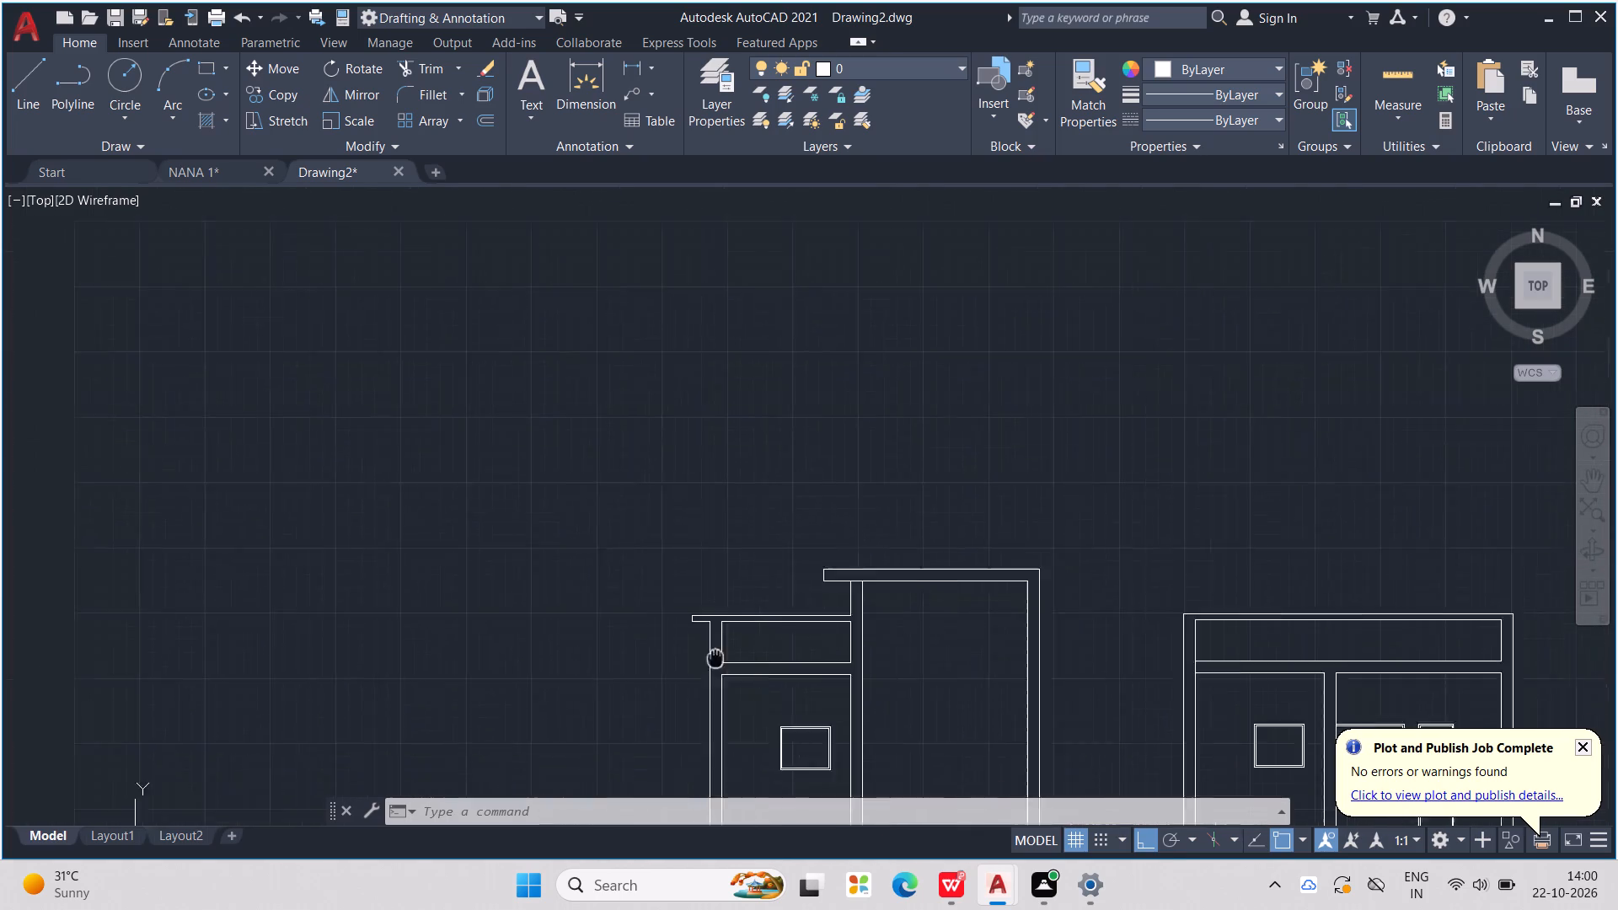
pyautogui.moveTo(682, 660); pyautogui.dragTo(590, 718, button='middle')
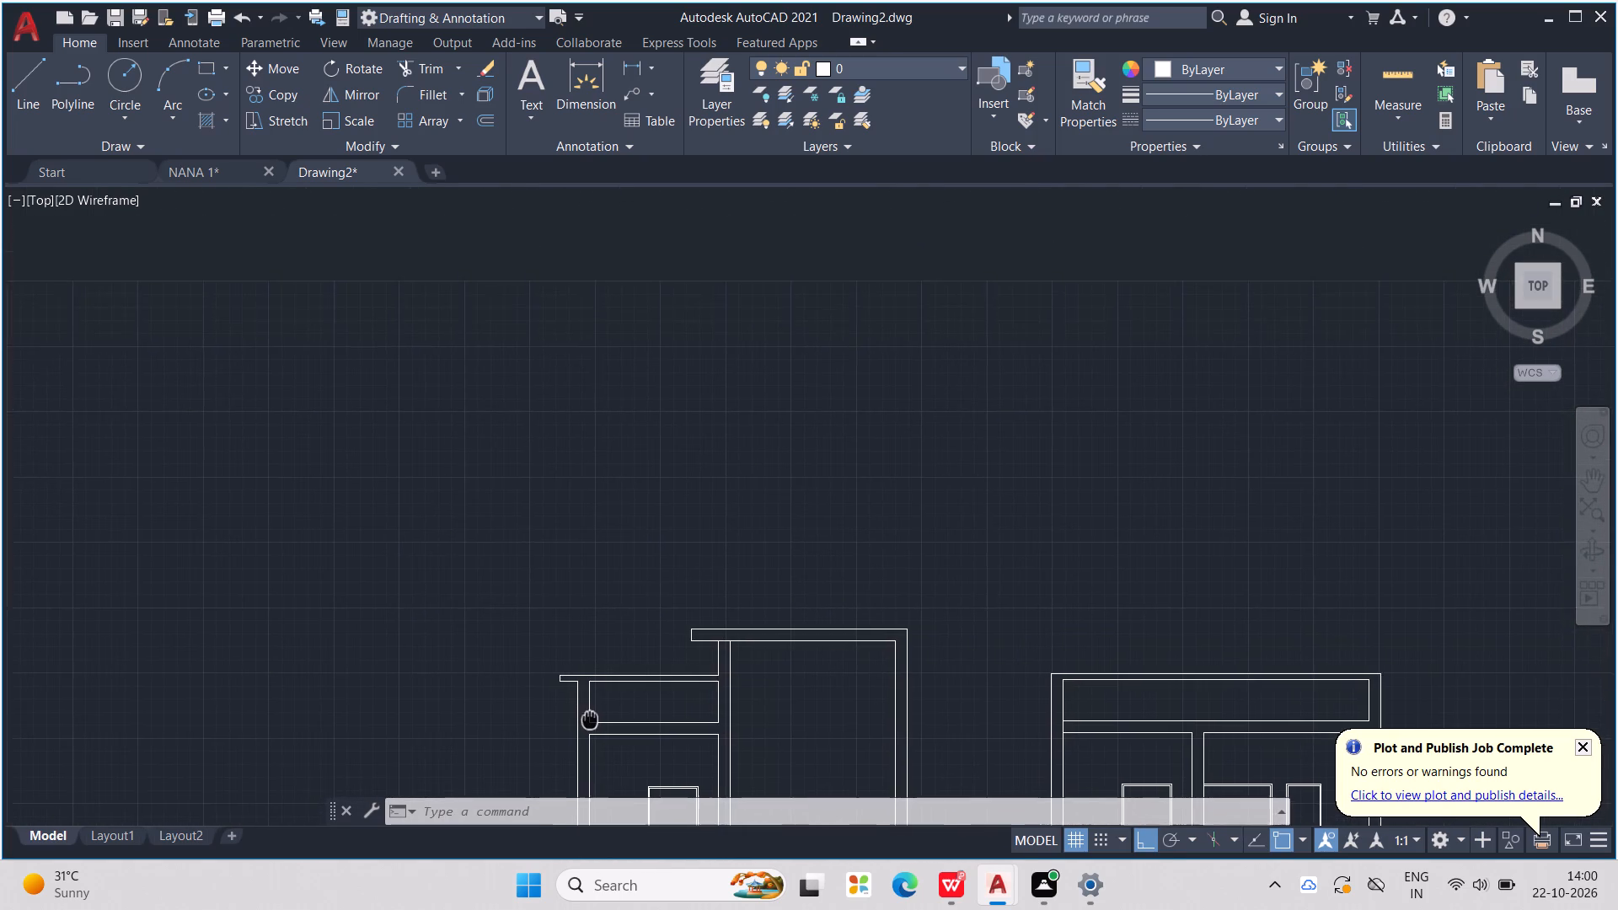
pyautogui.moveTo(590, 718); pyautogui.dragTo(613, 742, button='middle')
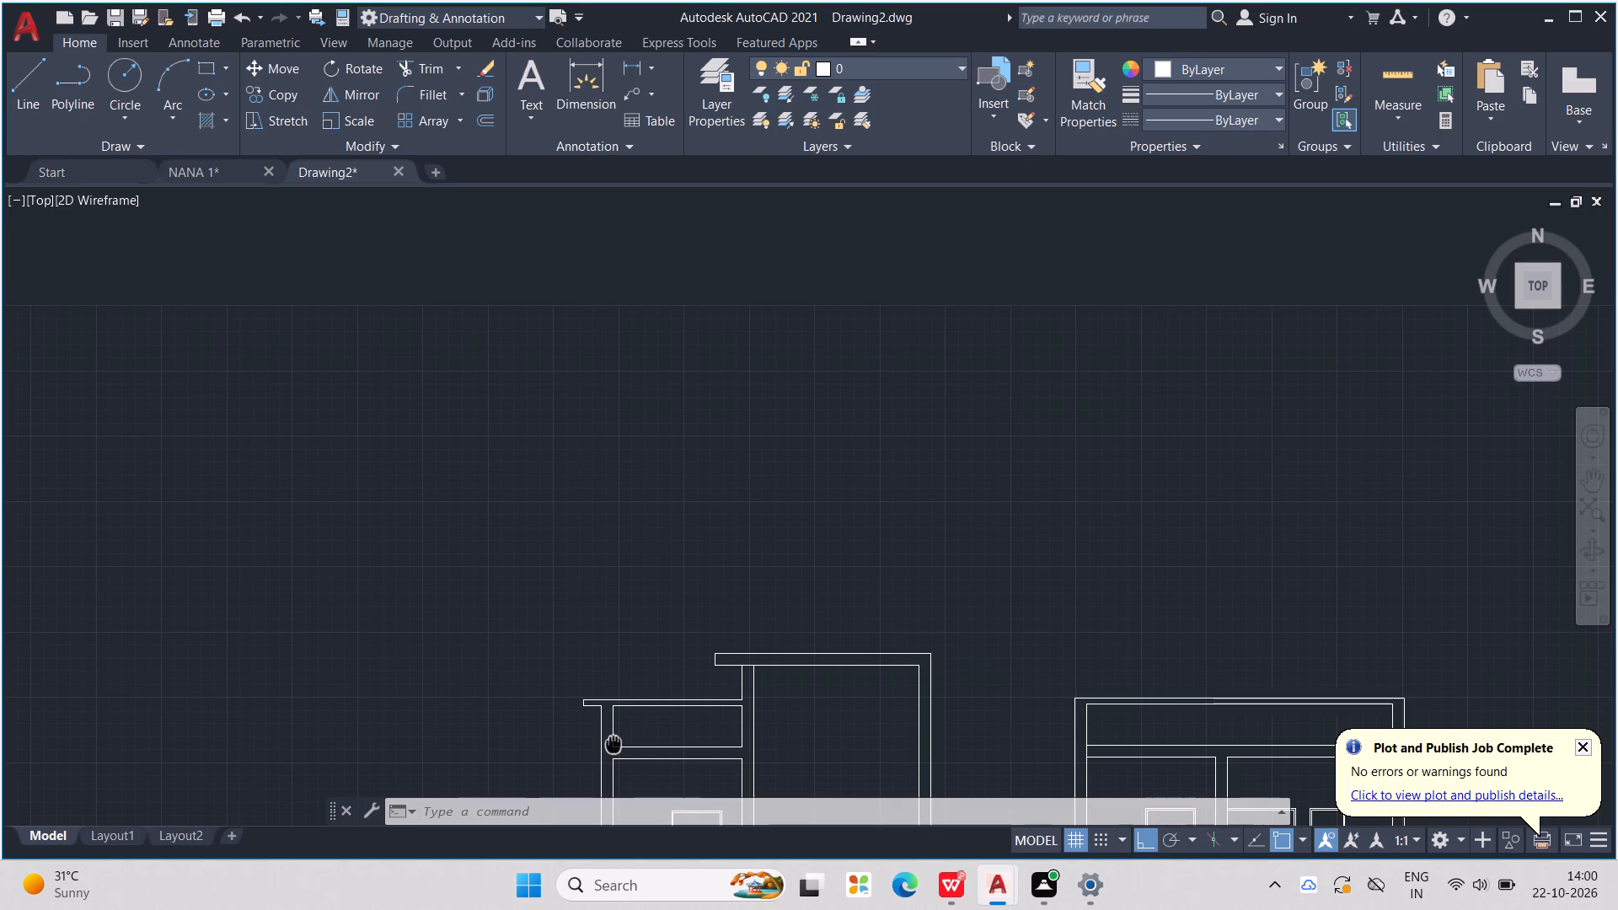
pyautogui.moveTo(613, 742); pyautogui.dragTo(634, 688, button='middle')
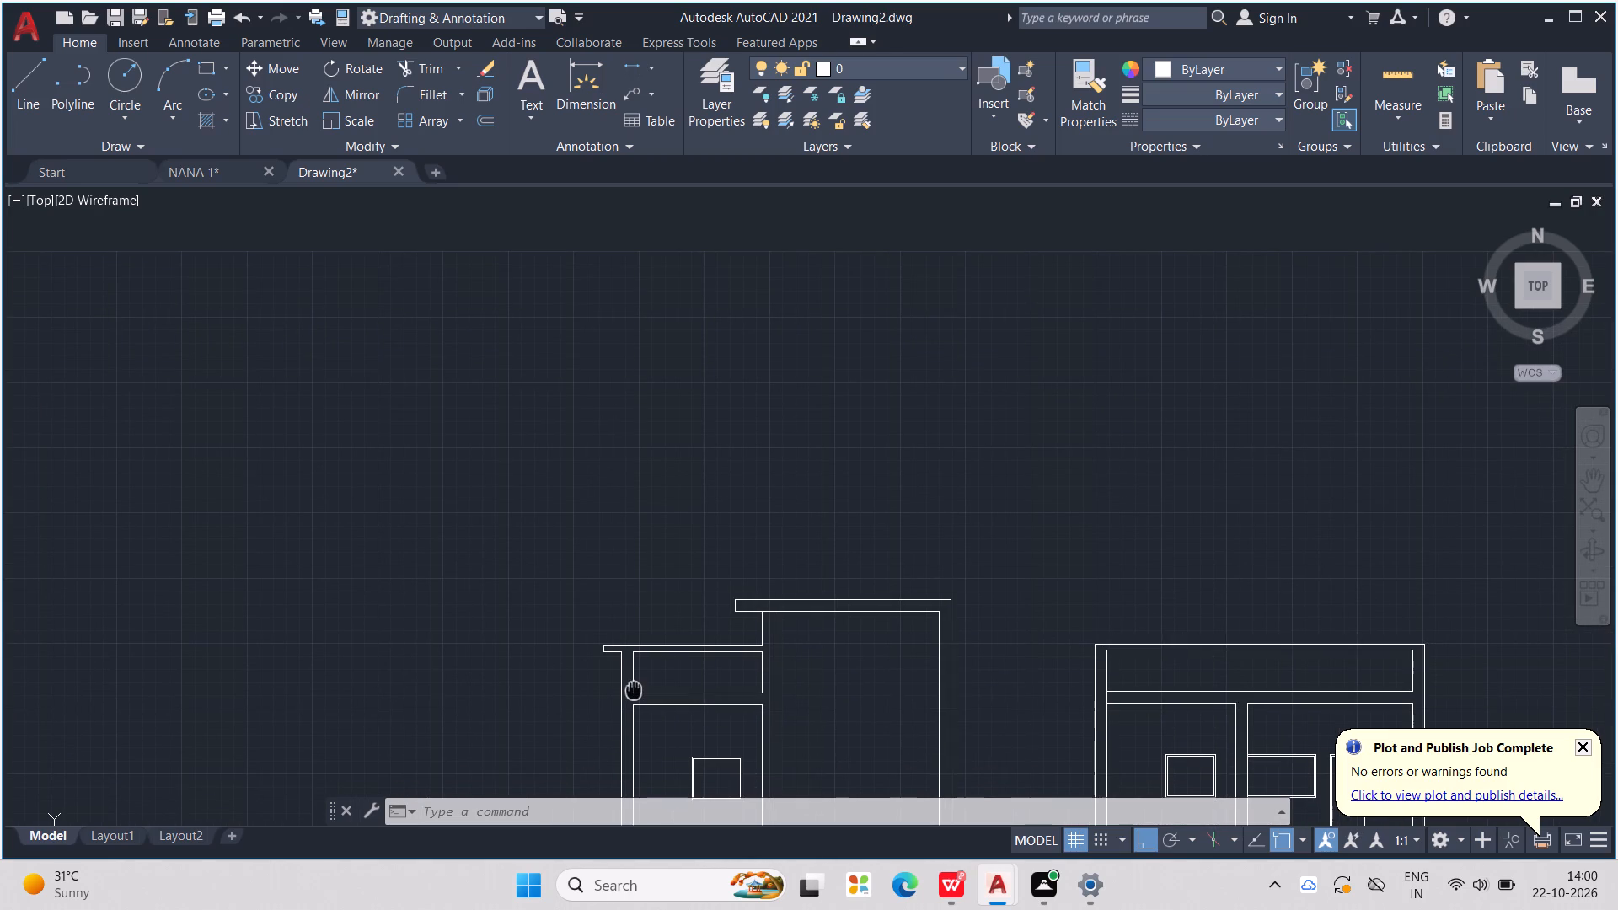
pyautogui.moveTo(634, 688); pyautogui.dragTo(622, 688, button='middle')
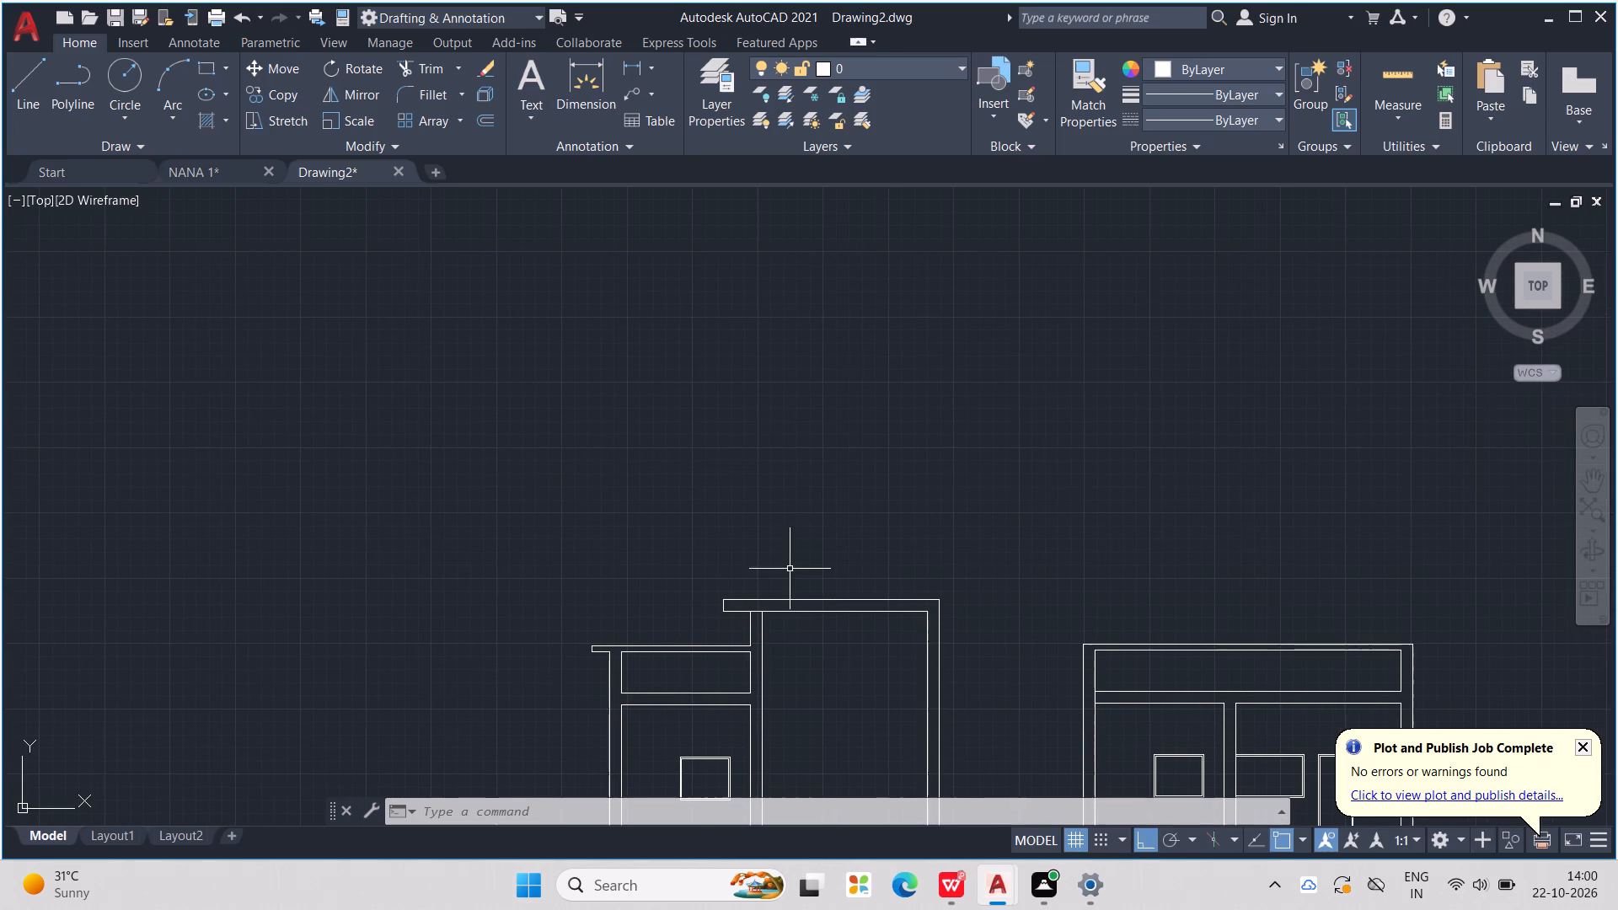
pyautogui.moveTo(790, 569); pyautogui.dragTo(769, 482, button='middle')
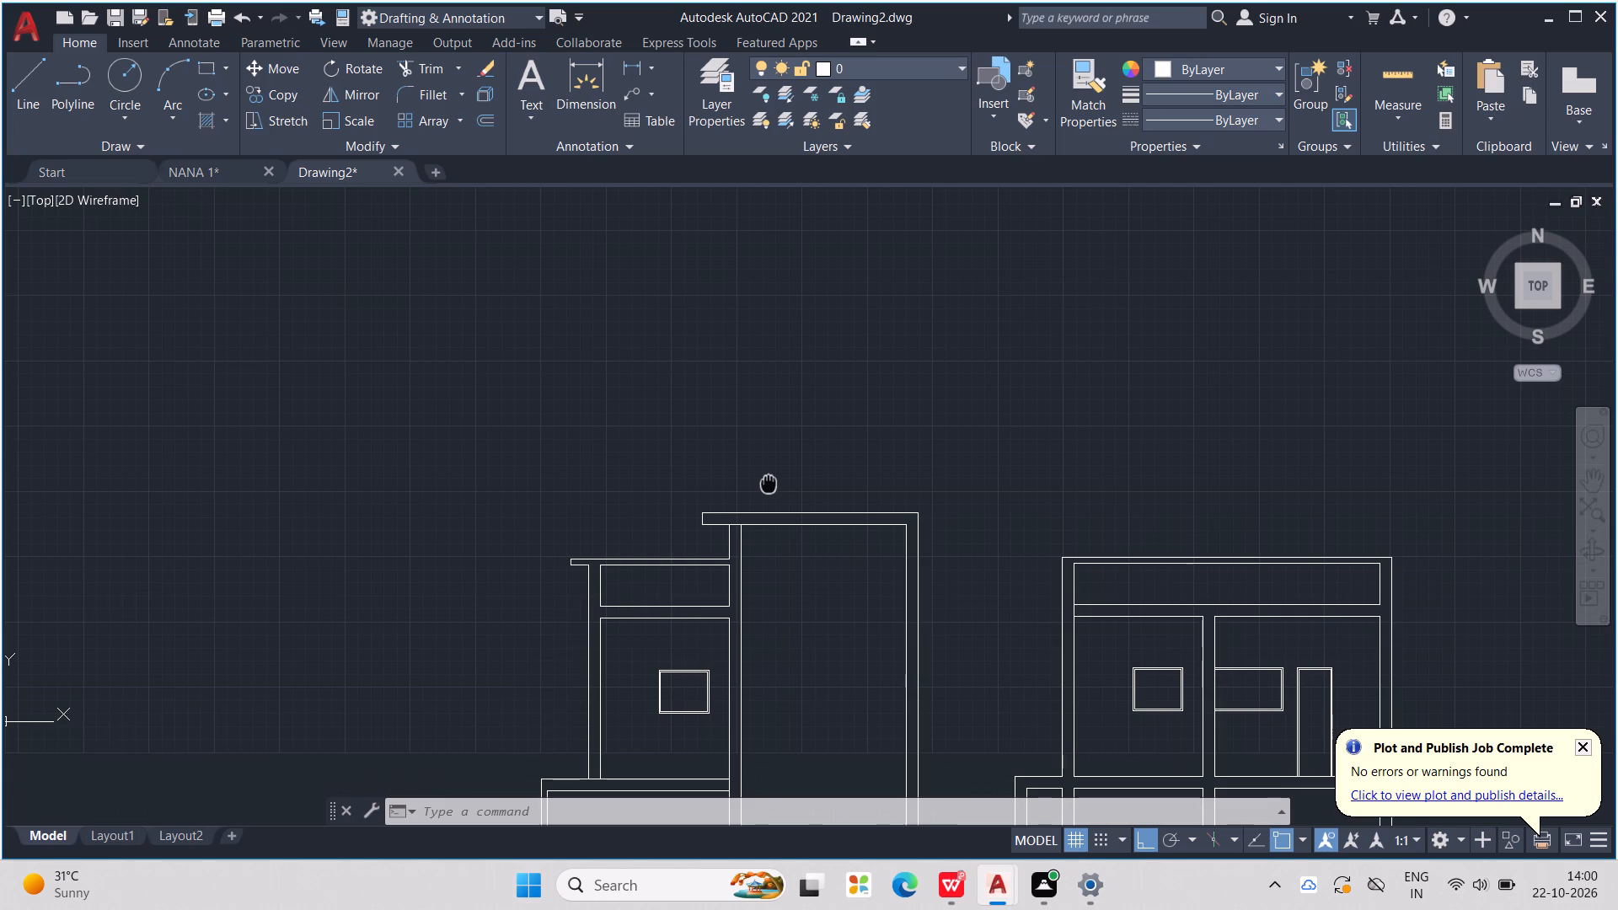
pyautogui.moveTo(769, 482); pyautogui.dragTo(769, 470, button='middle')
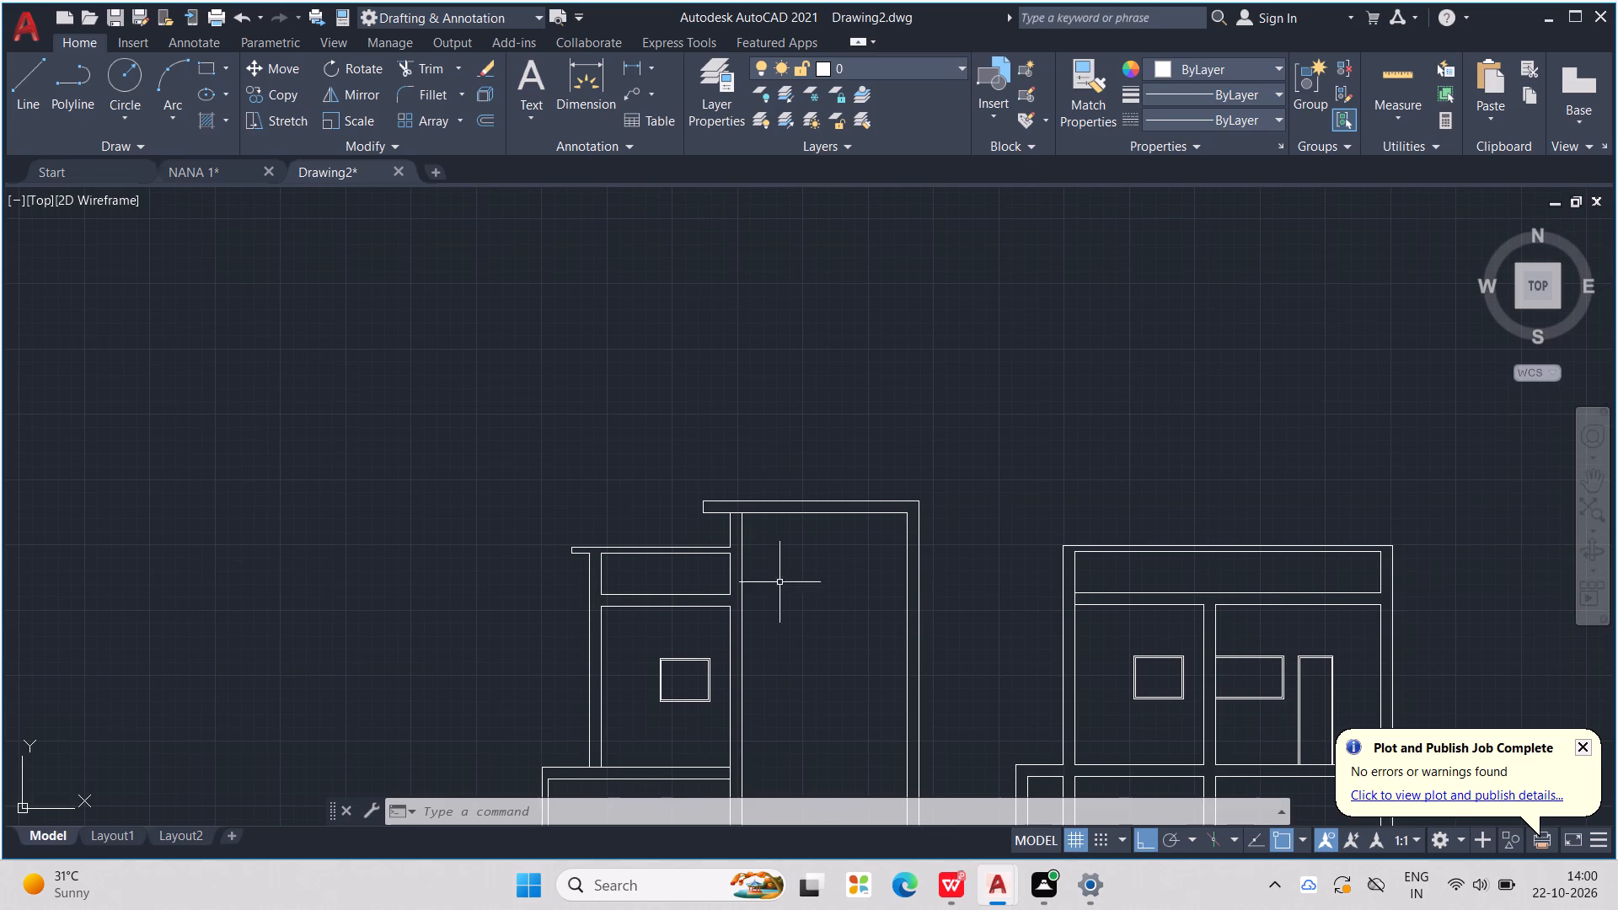
# Shorten the parapet overhang further by drawing a vertical cut line across it and removing the piece outside that line.
pyautogui.press('Escape')
pyautogui.press('Escape')
pyautogui.press('l')
pyautogui.press('Return')
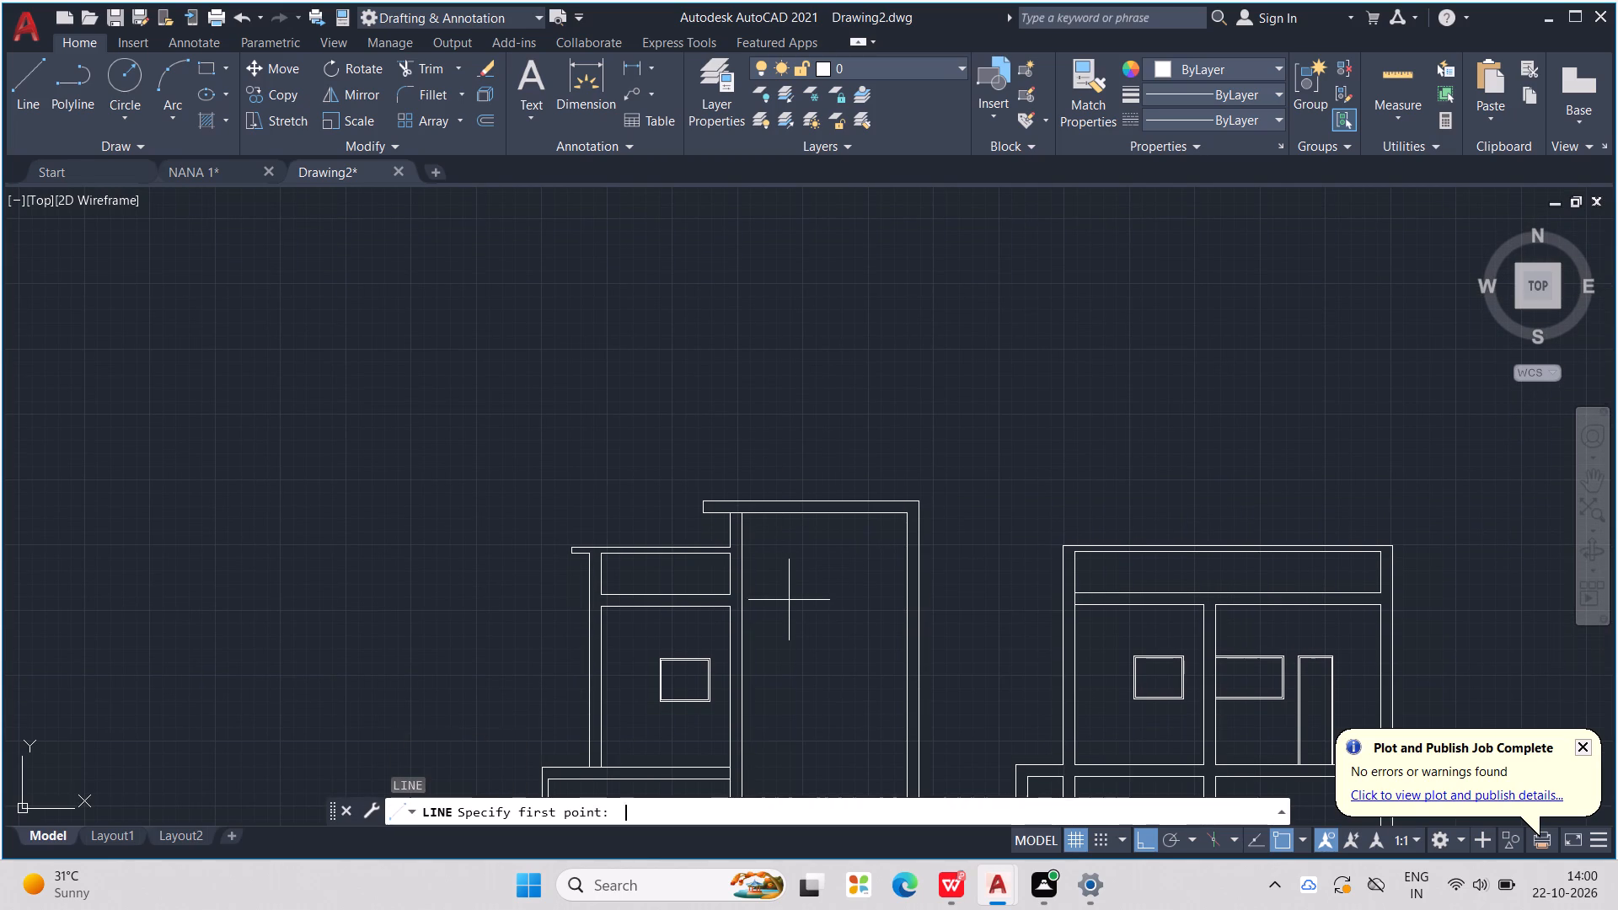
pyautogui.scroll(5, 576, 553)
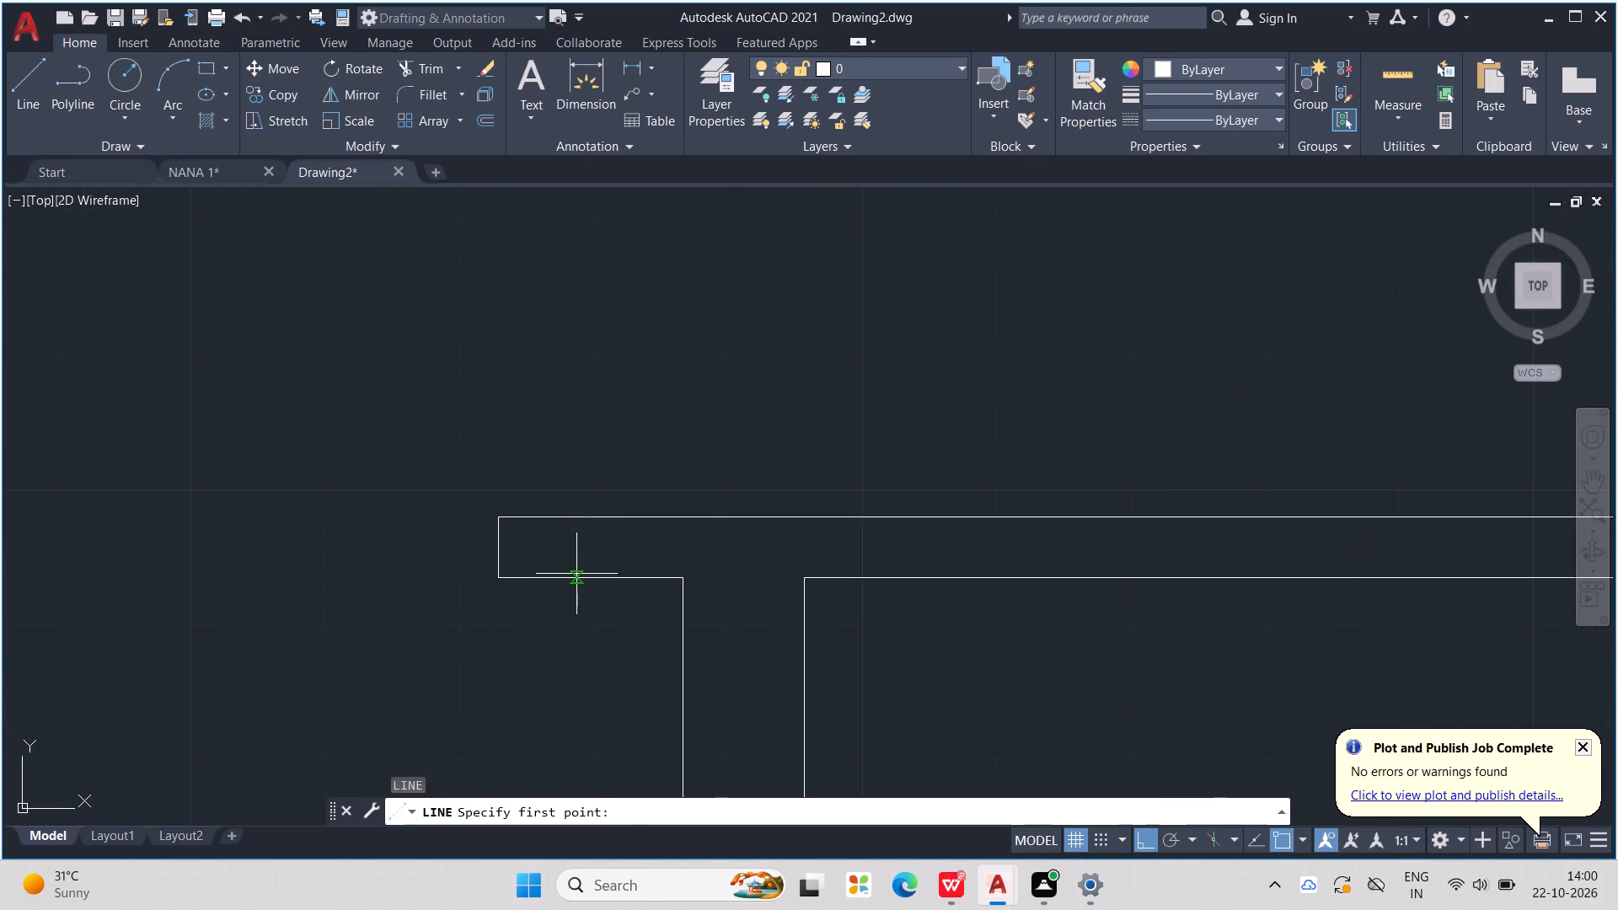
pyautogui.click(576, 574)
pyautogui.click(580, 517)
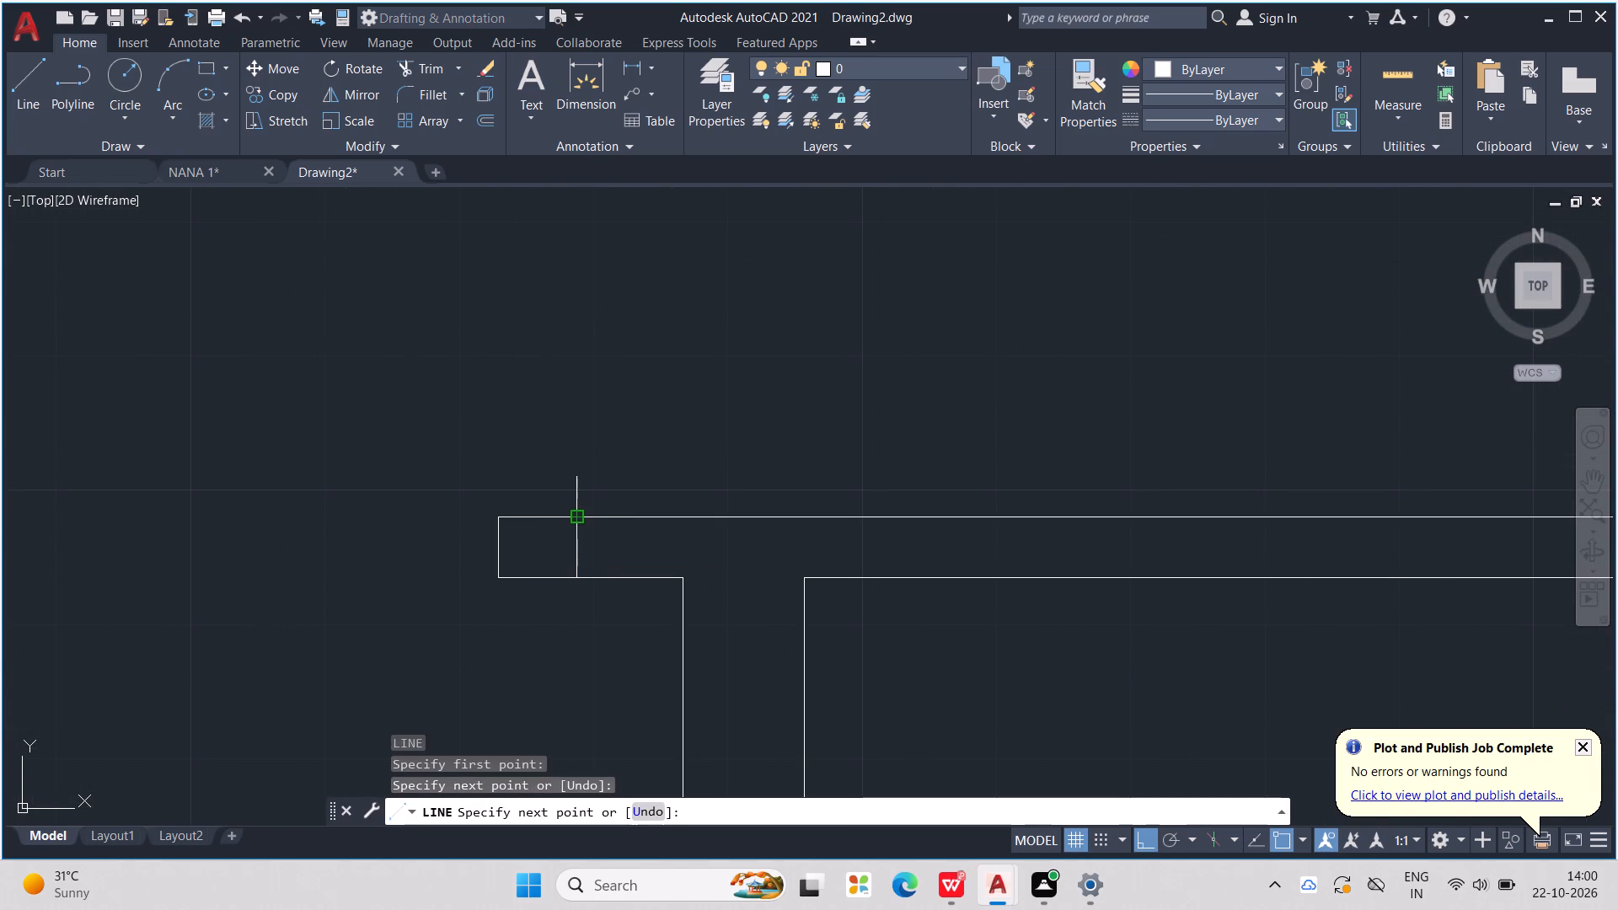
pyautogui.press('Escape')
pyautogui.press('Escape')
pyautogui.press('Escape')
pyautogui.press('Escape')
pyautogui.write('TR')
pyautogui.press('Return')
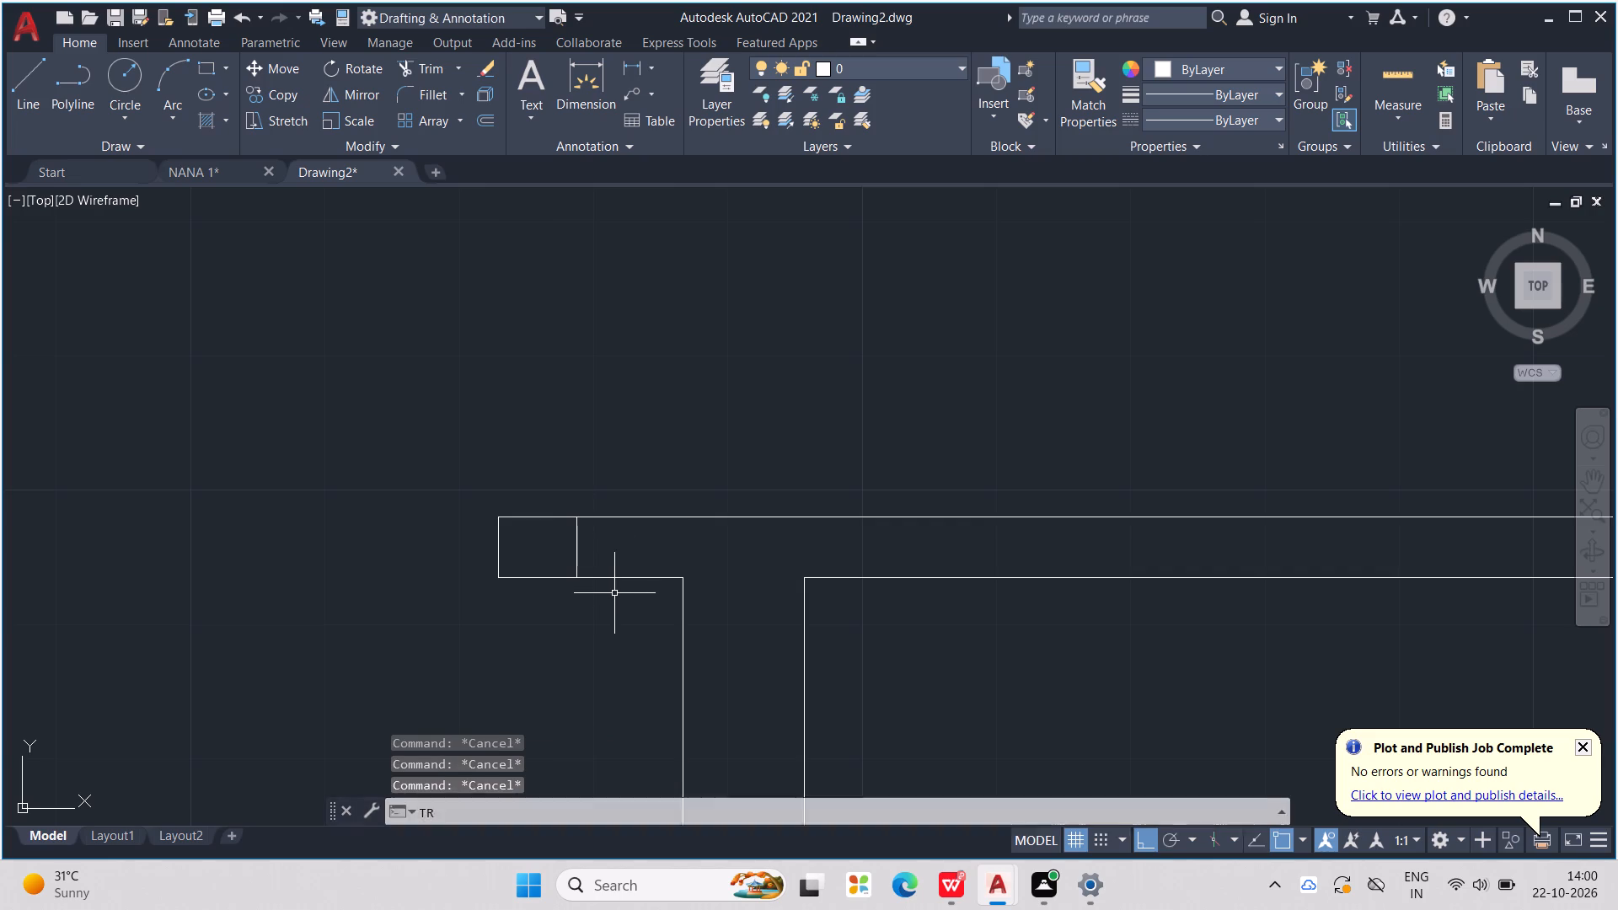
pyautogui.moveTo(524, 505); pyautogui.dragTo(522, 611)
pyautogui.moveTo(522, 558); pyautogui.dragTo(467, 549)
pyautogui.scroll(-5, 463, 543)
pyautogui.scroll(-1, 452, 614)
pyautogui.moveTo(452, 614); pyautogui.dragTo(453, 609, button='middle')
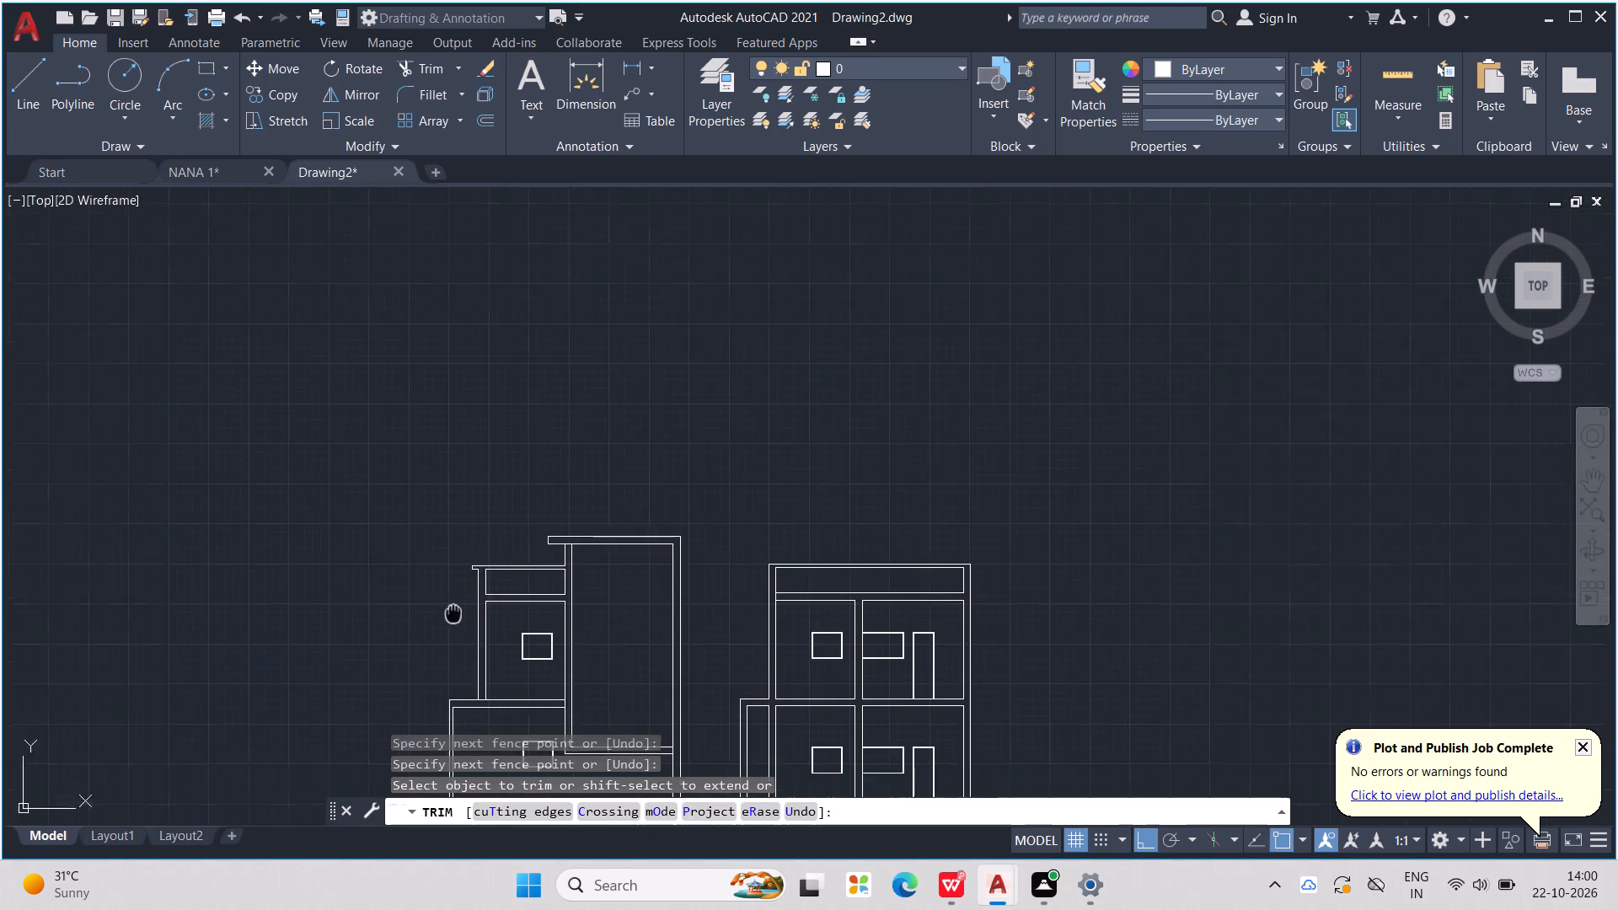
pyautogui.moveTo(453, 609); pyautogui.dragTo(494, 542, button='middle')
pyautogui.press('Escape')
pyautogui.press('Escape')
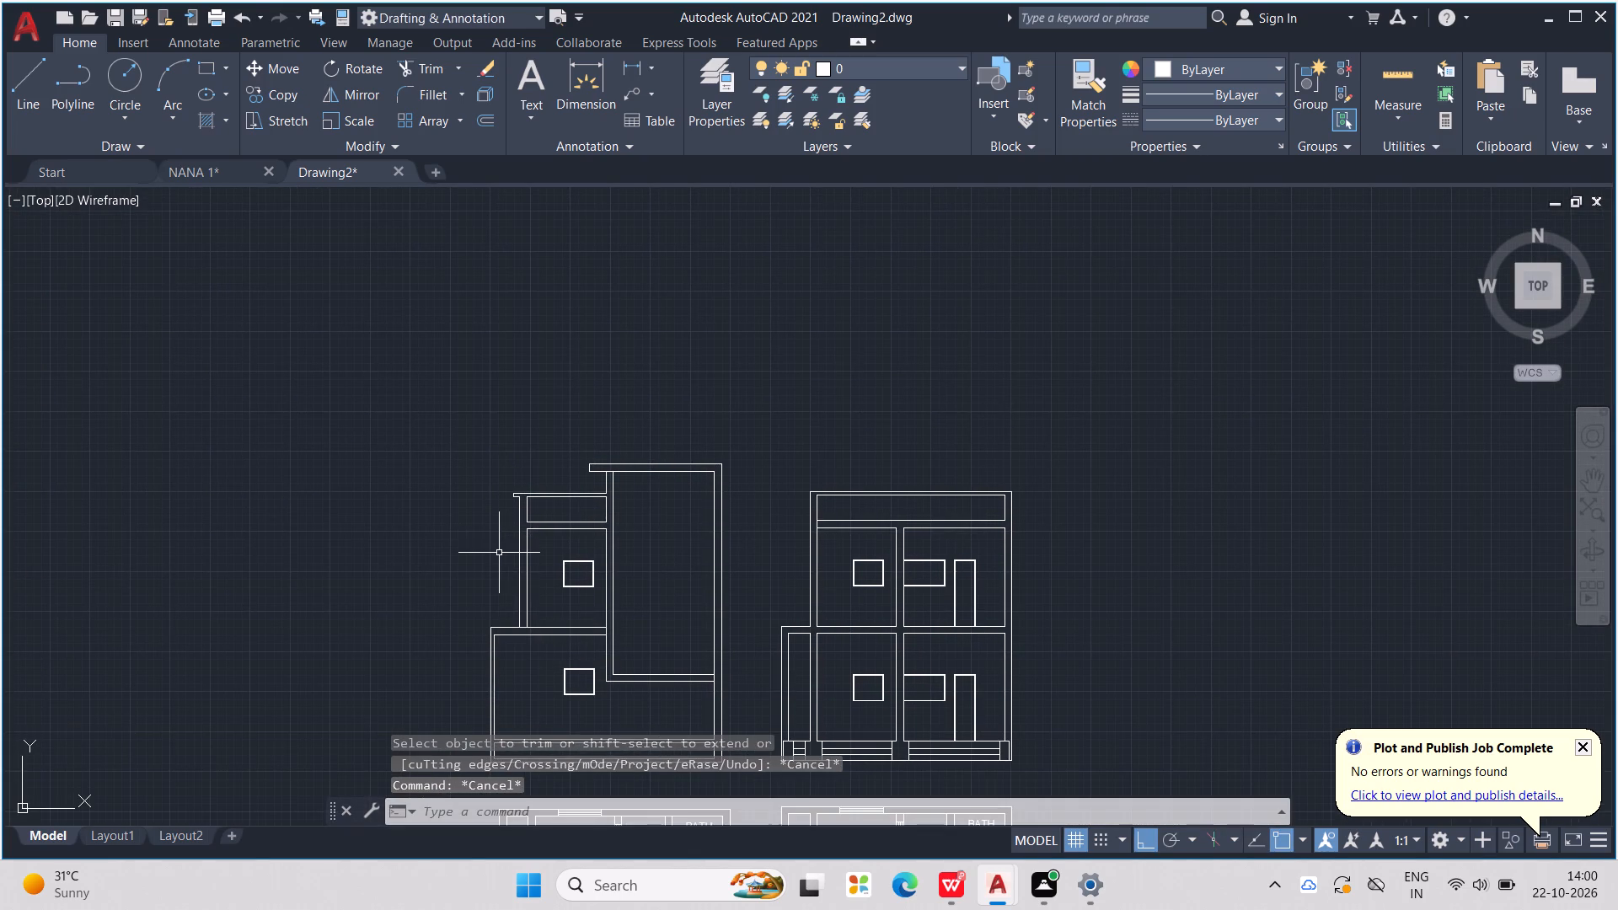
# Shorten the raised roof's overhang on the left section by drawing a vertical cut line across it and trimming the piece outside that line.
pyautogui.press('Escape')
pyautogui.press('l')
pyautogui.press('Return')
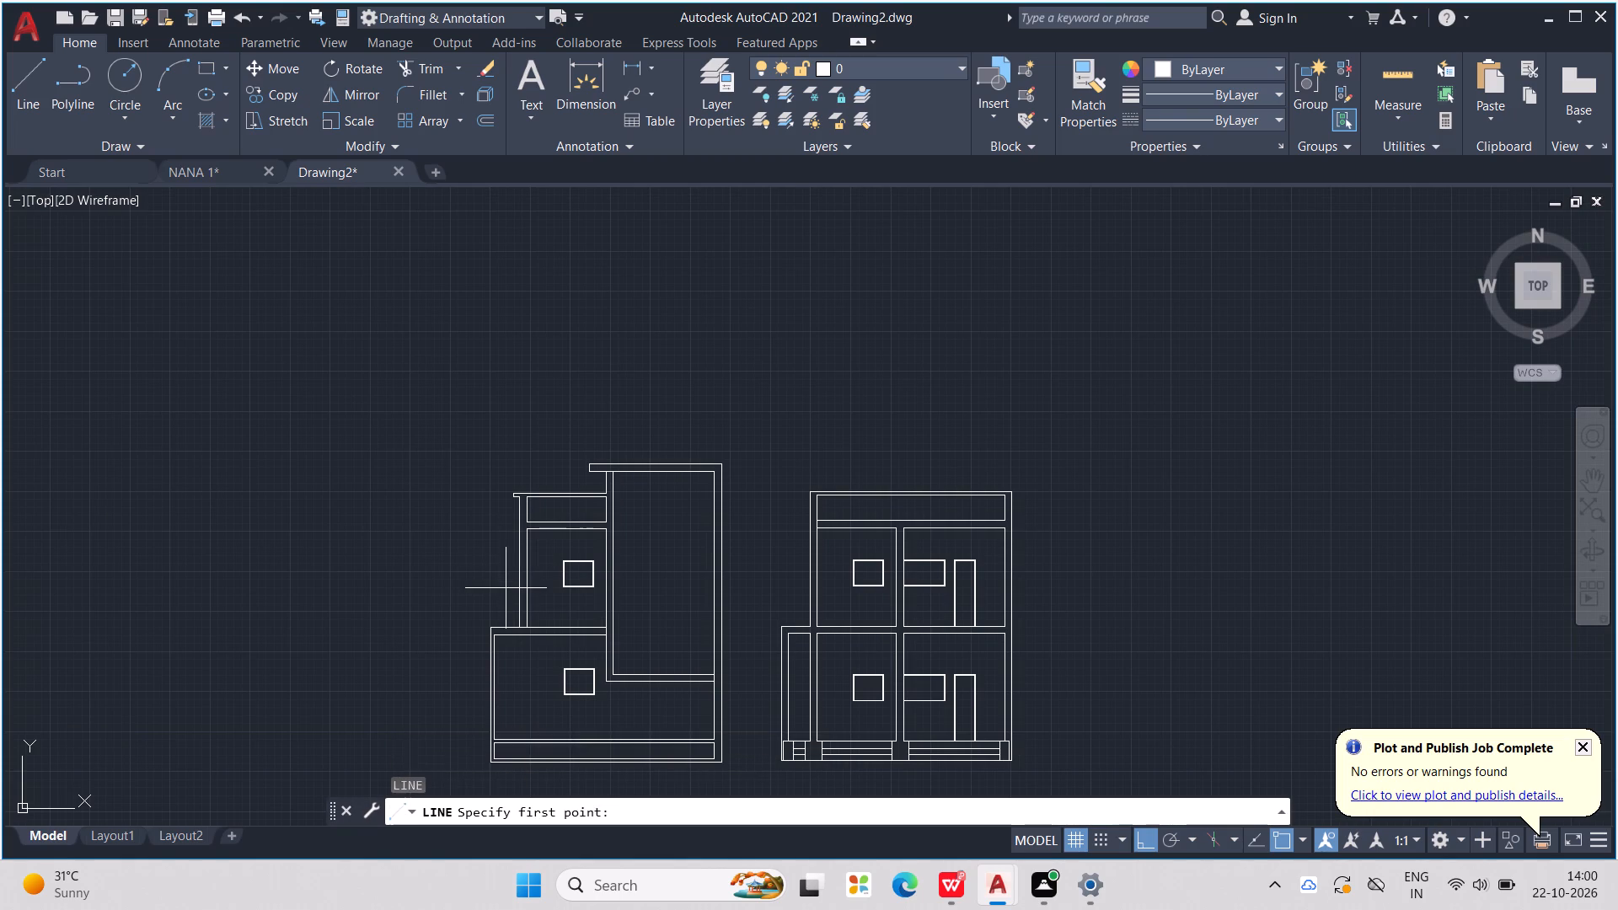
pyautogui.scroll(1, 510, 554)
pyautogui.scroll(2, 590, 468)
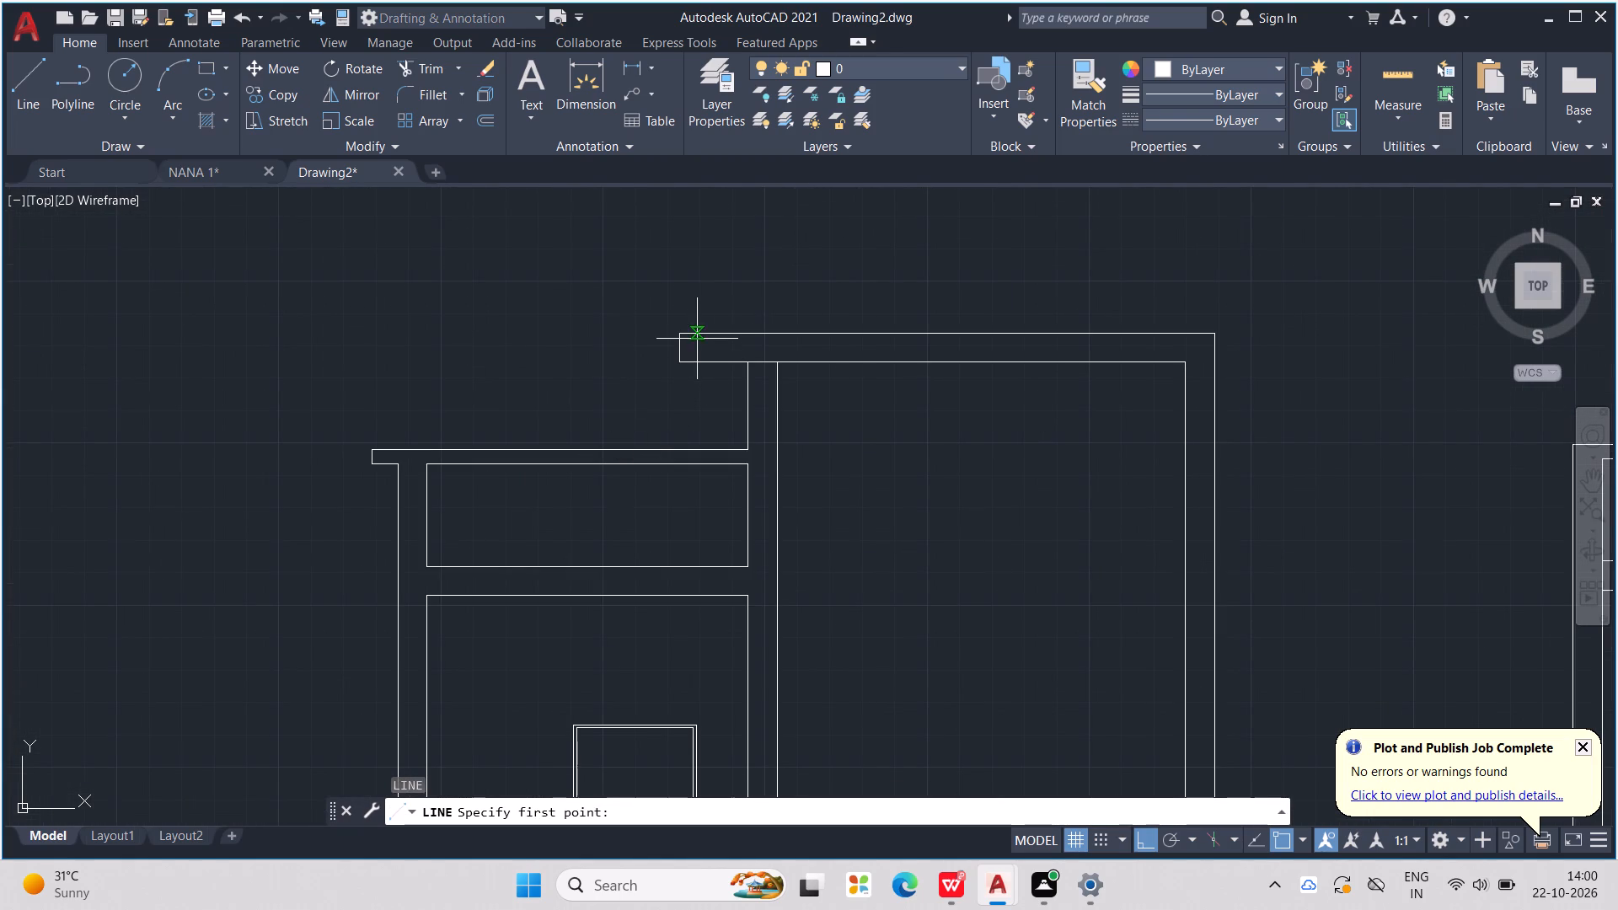
pyautogui.click(699, 333)
pyautogui.click(700, 355)
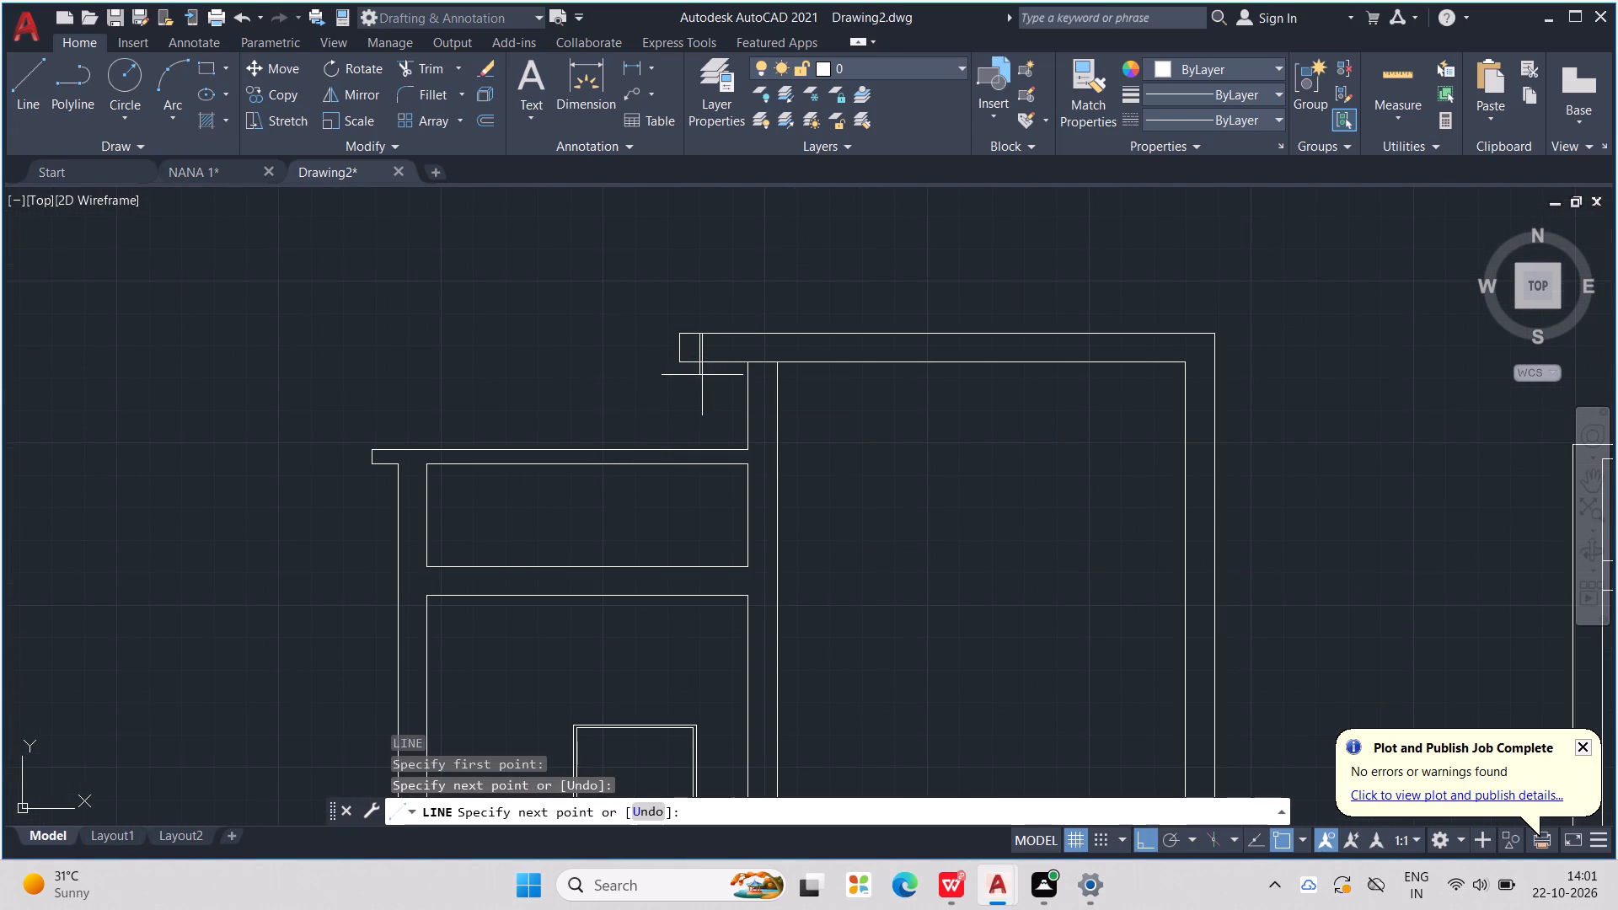
pyautogui.click(706, 359)
pyautogui.press('Escape')
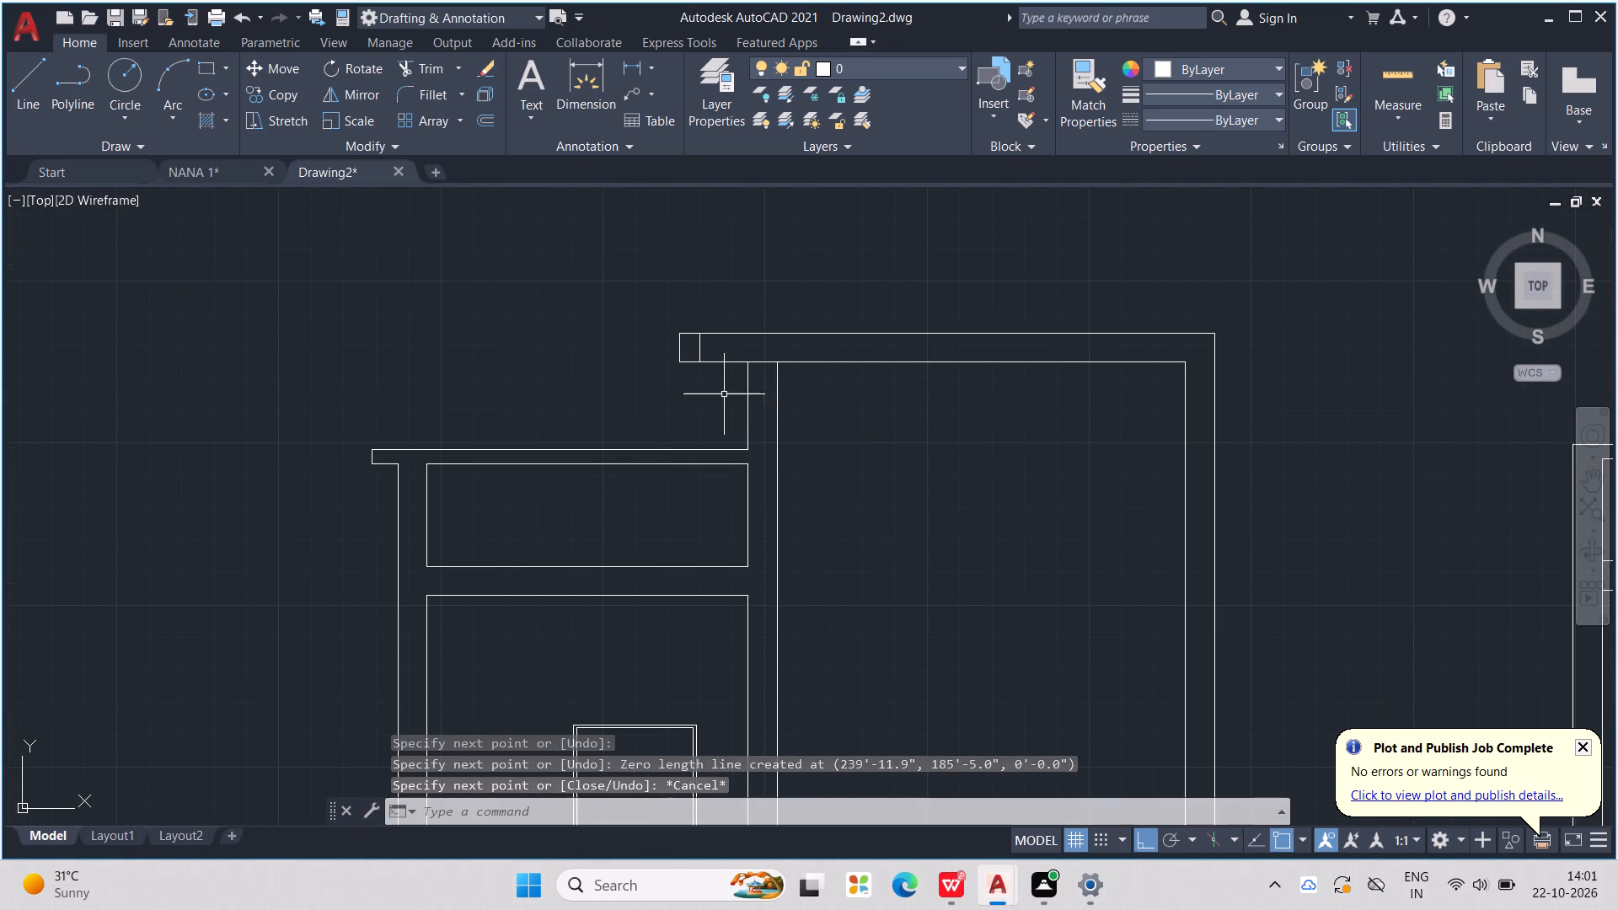
pyautogui.press('Escape')
pyautogui.press('Escape')
pyautogui.write('TR')
pyautogui.press('Return')
pyautogui.scroll(1, 723, 426)
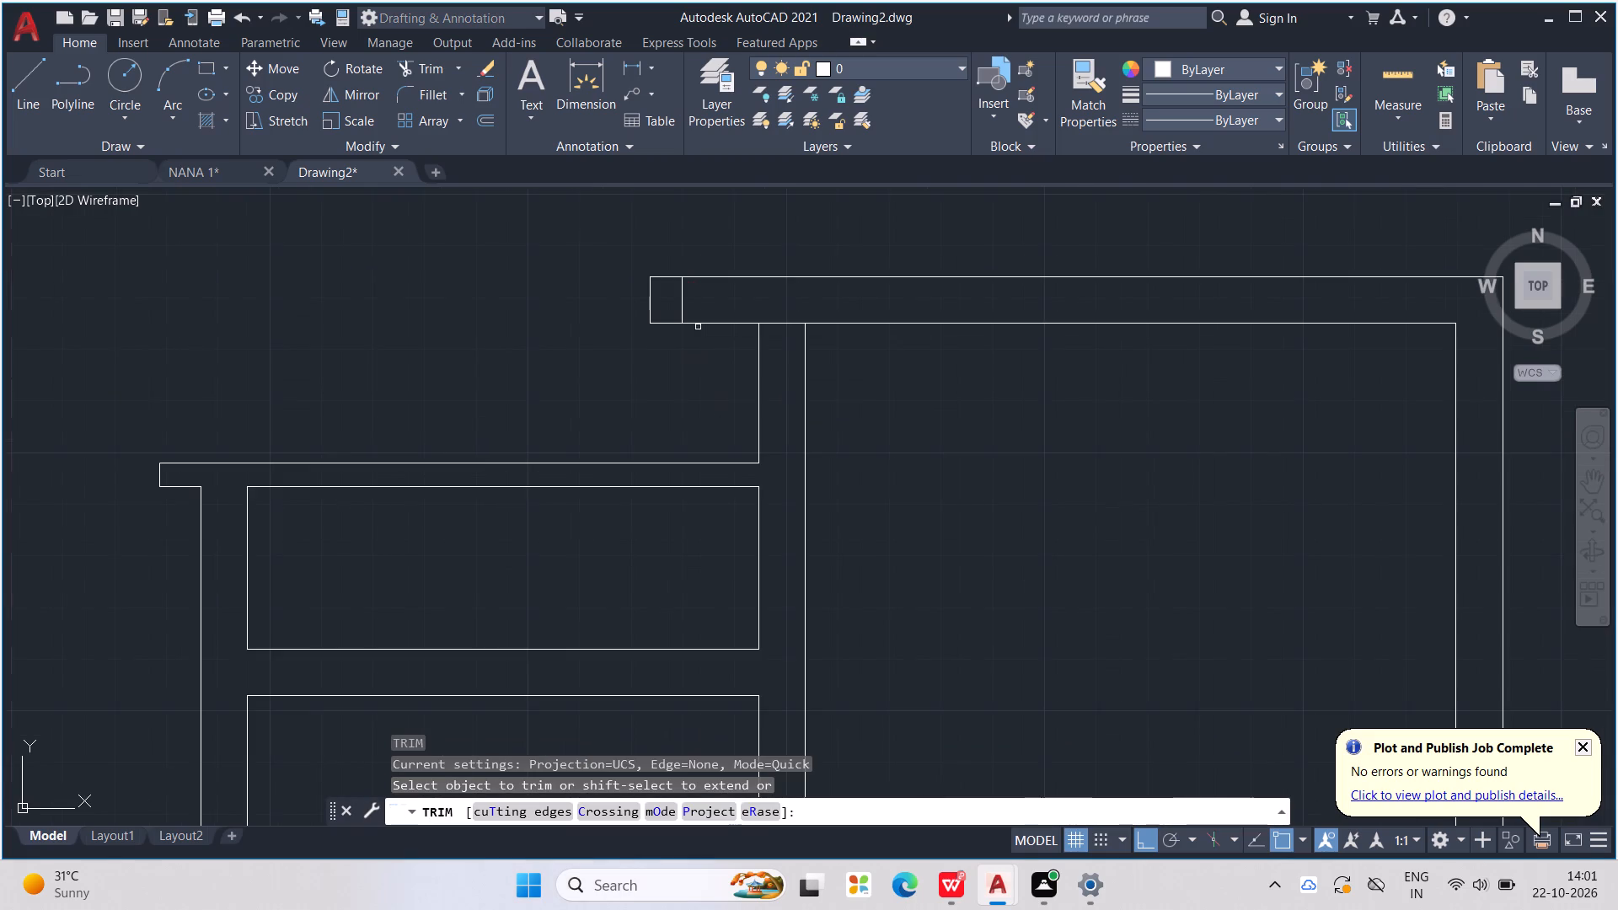
pyautogui.scroll(2, 682, 292)
pyautogui.moveTo(617, 249); pyautogui.dragTo(639, 415)
pyautogui.scroll(-2, 640, 415)
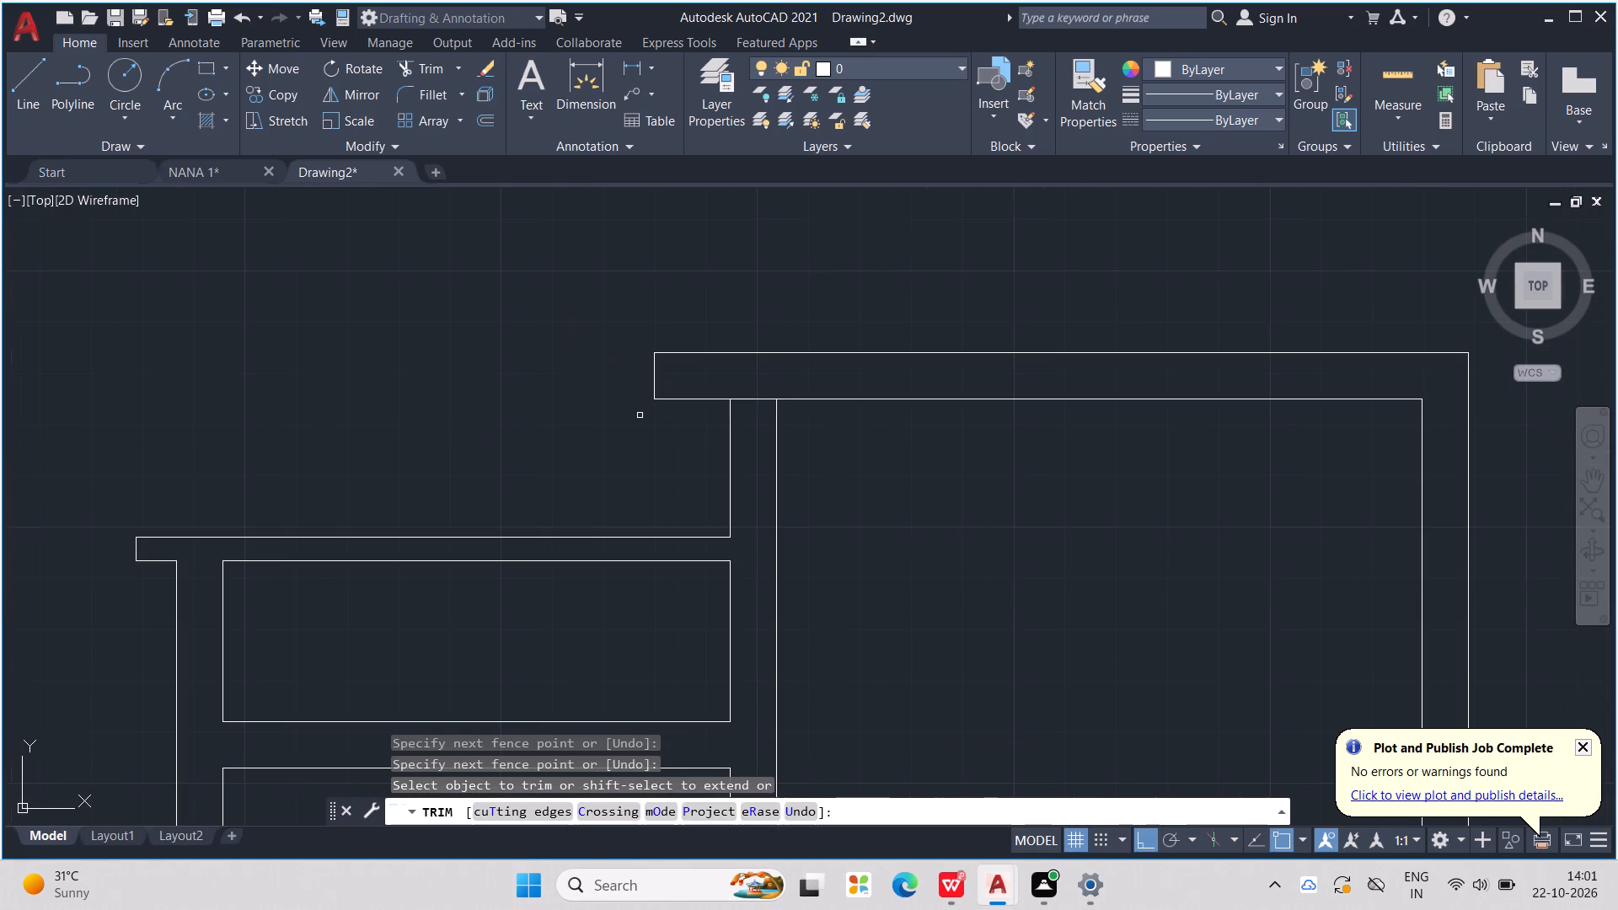
pyautogui.scroll(-1, 637, 404)
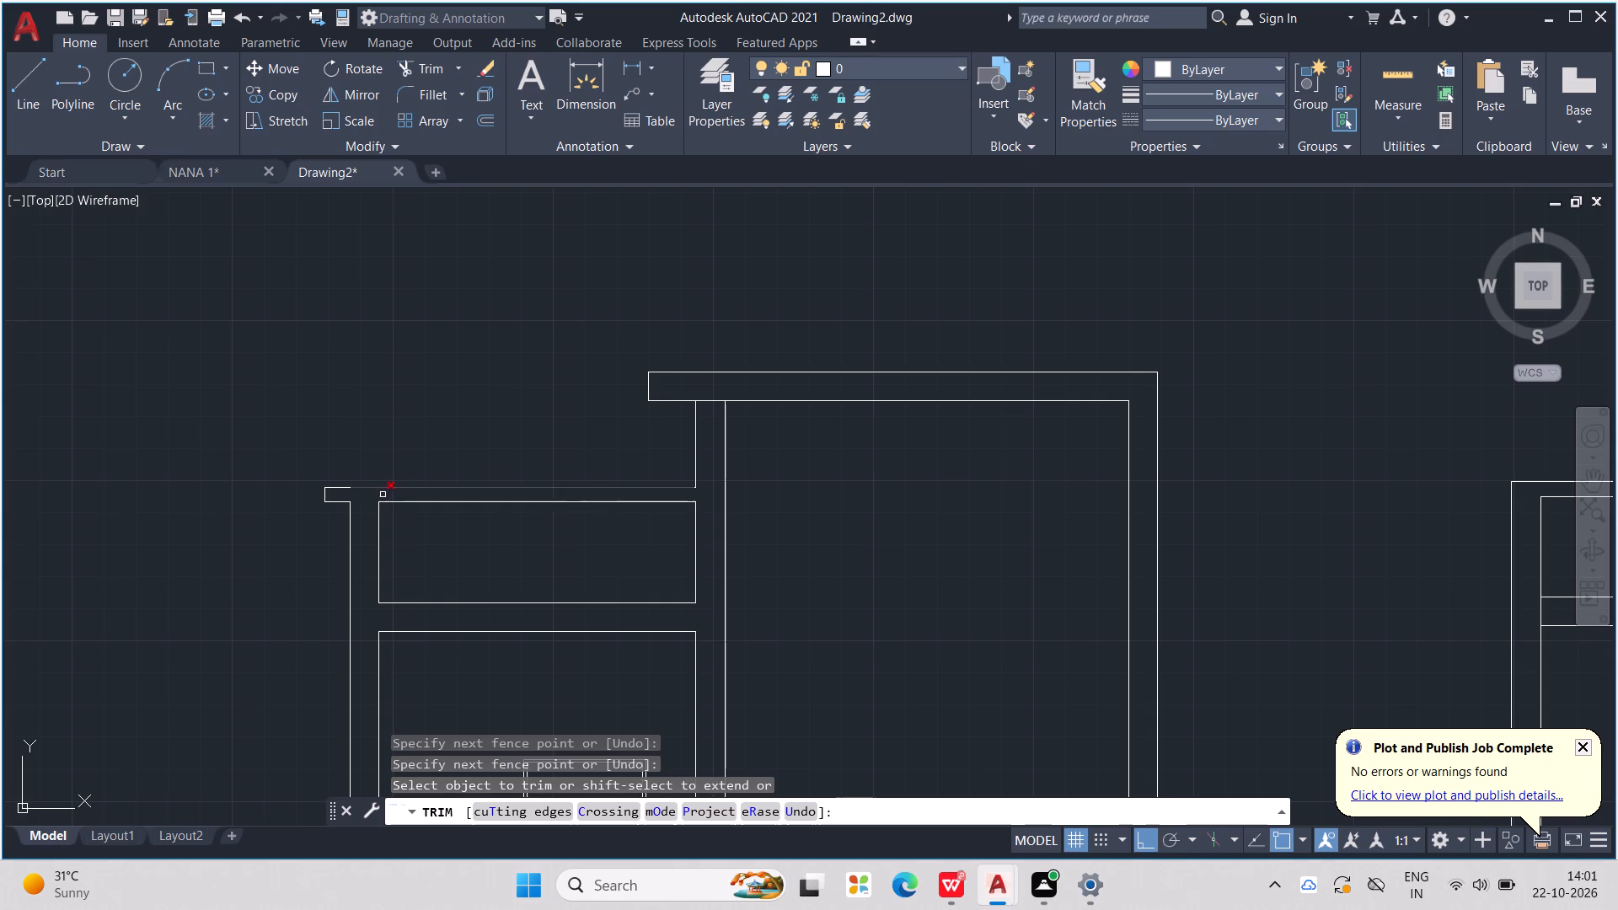
pyautogui.moveTo(253, 575); pyautogui.dragTo(395, 465, button='middle')
pyautogui.scroll(-2, 401, 460)
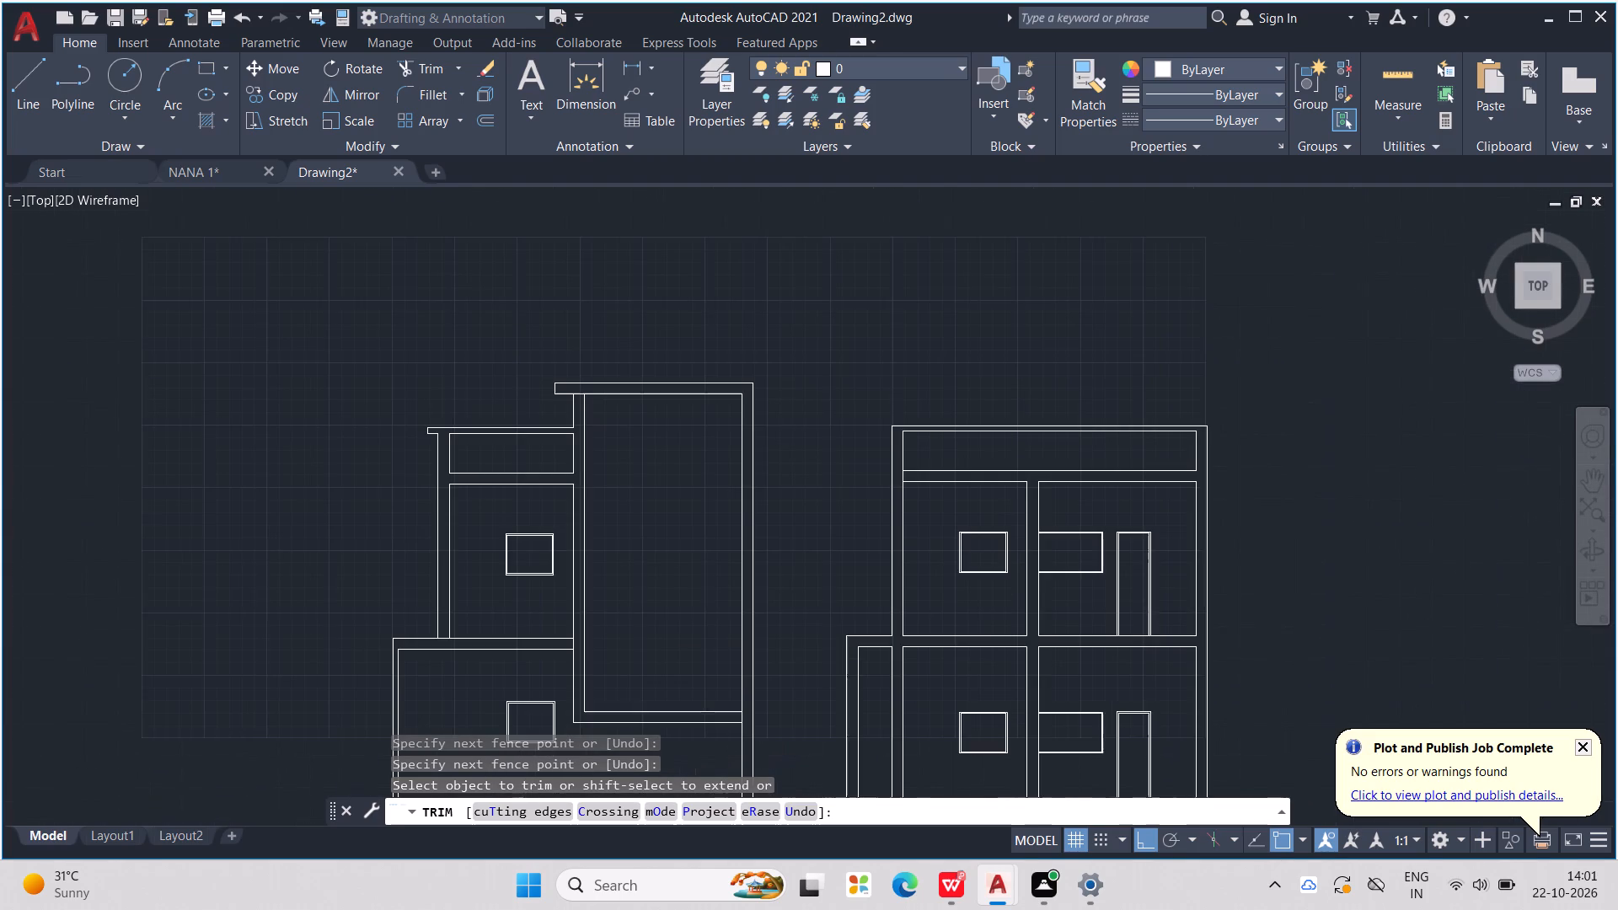
pyautogui.scroll(-1, 358, 559)
pyautogui.moveTo(370, 553); pyautogui.dragTo(438, 441, button='middle')
pyautogui.press('Escape')
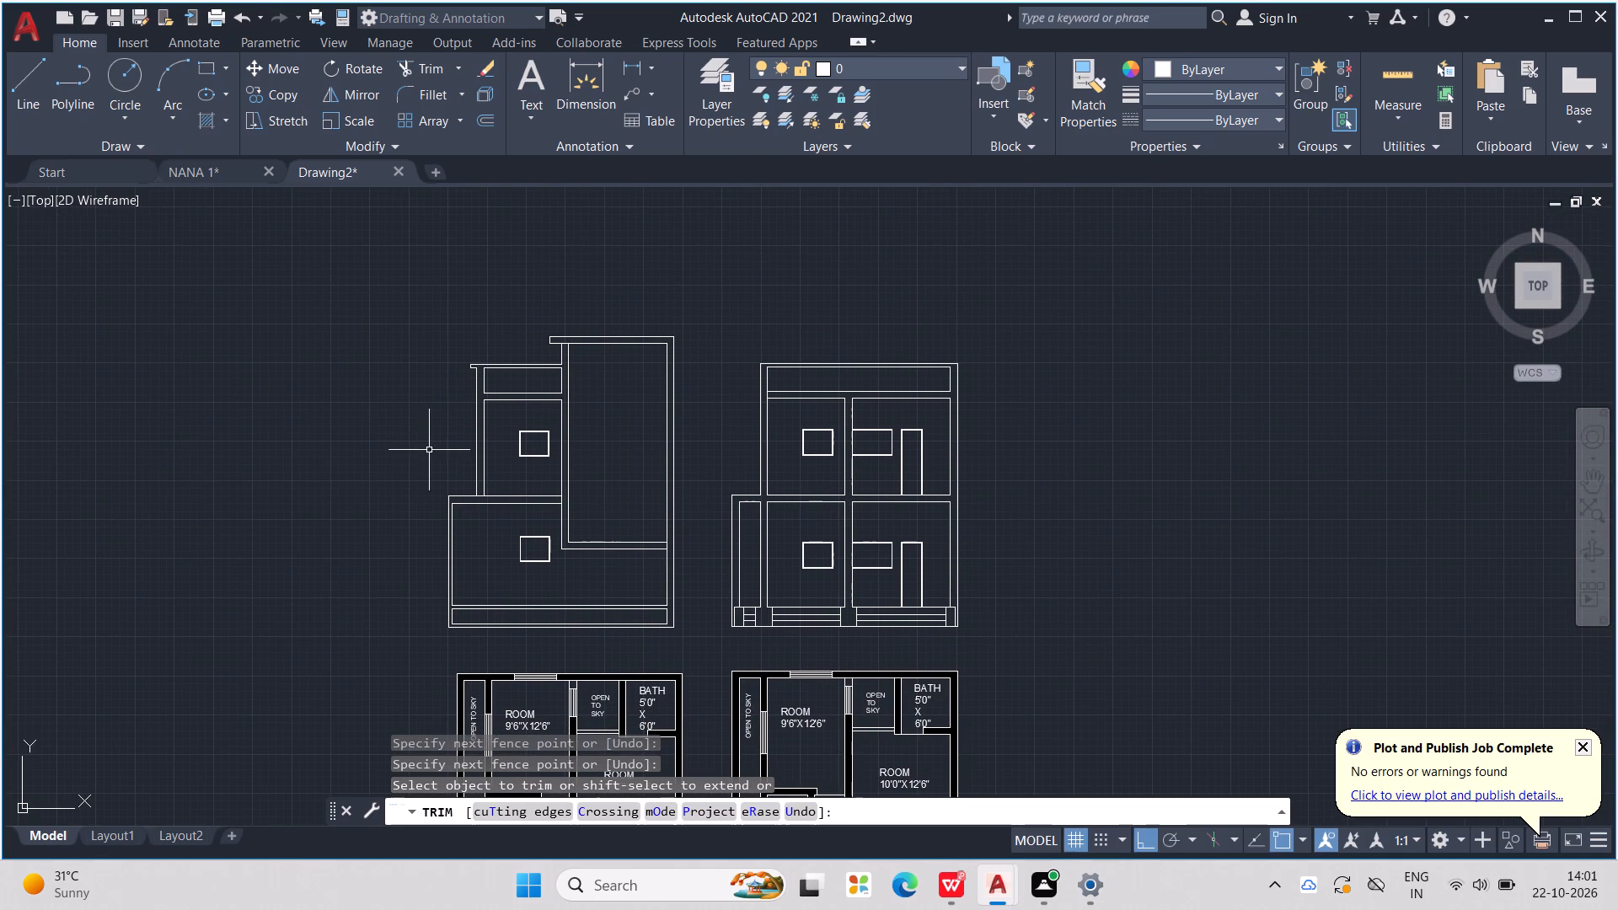
pyautogui.press('Escape')
pyautogui.press('Escape')
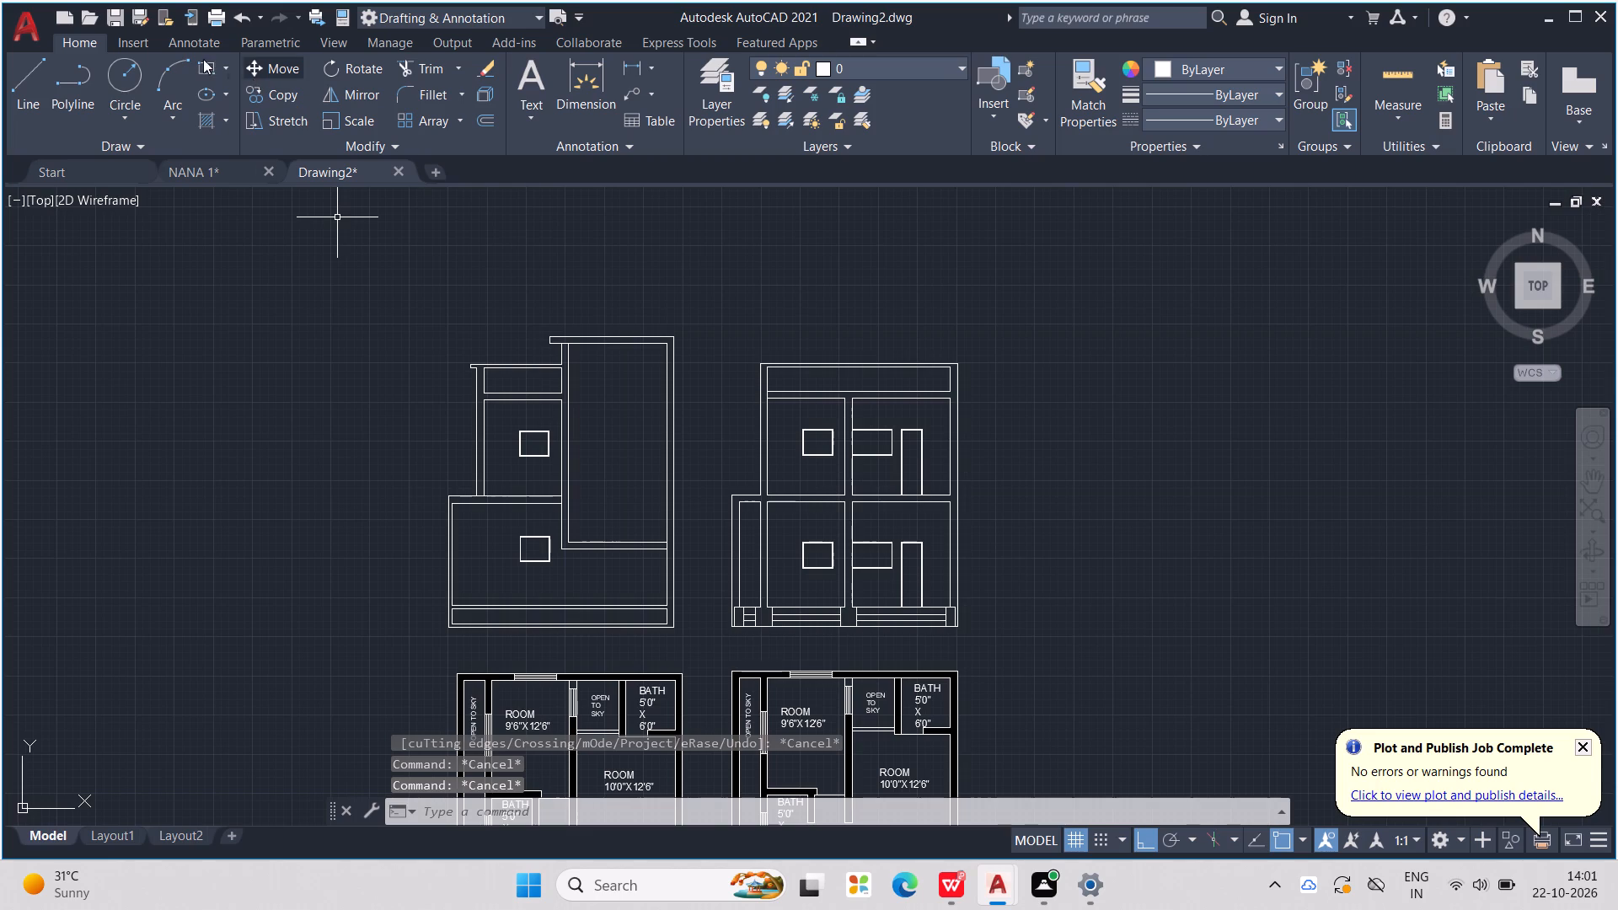
# Draw a tall rectangle inside the raised bay of the left section, set in from the surrounding walls and slabs.
pyautogui.click(204, 75)
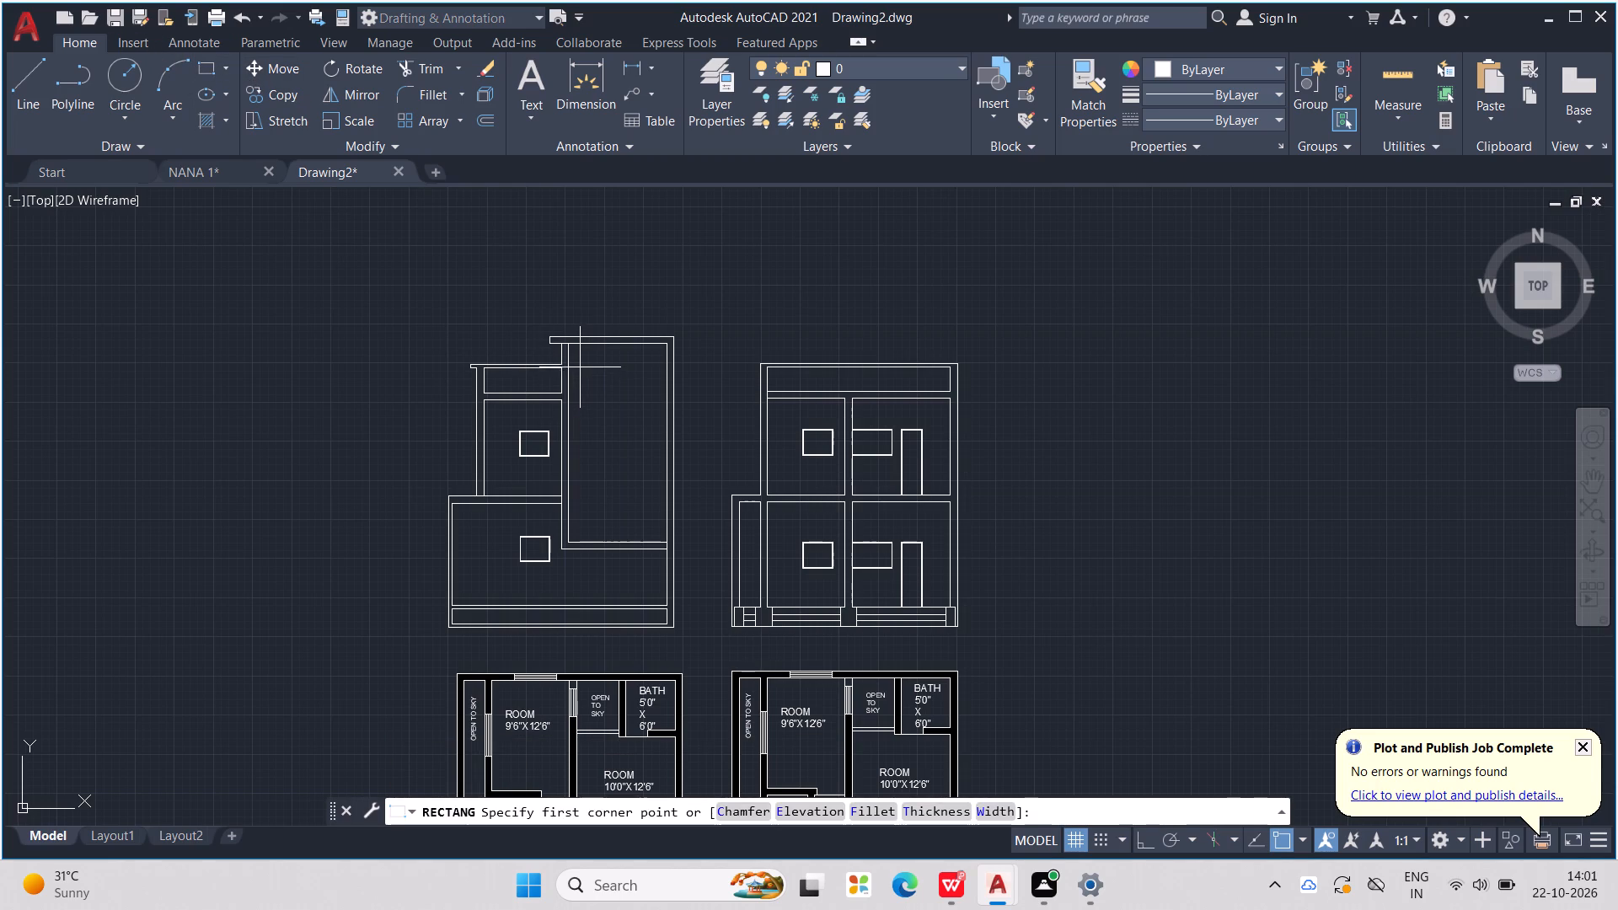
pyautogui.scroll(1, 585, 386)
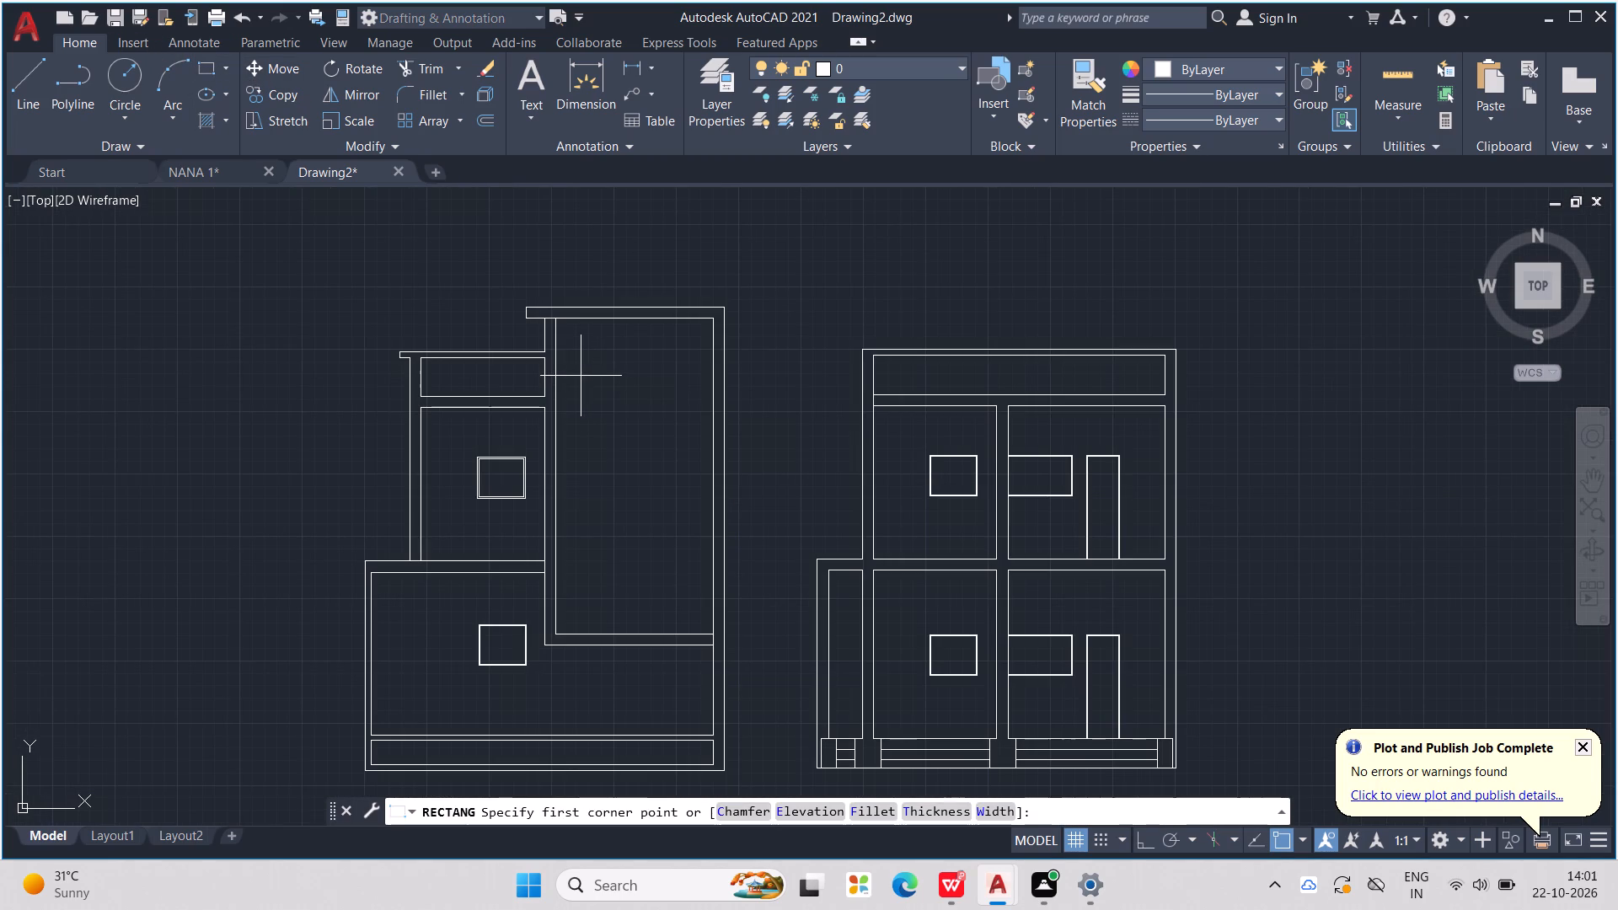
pyautogui.scroll(2, 587, 376)
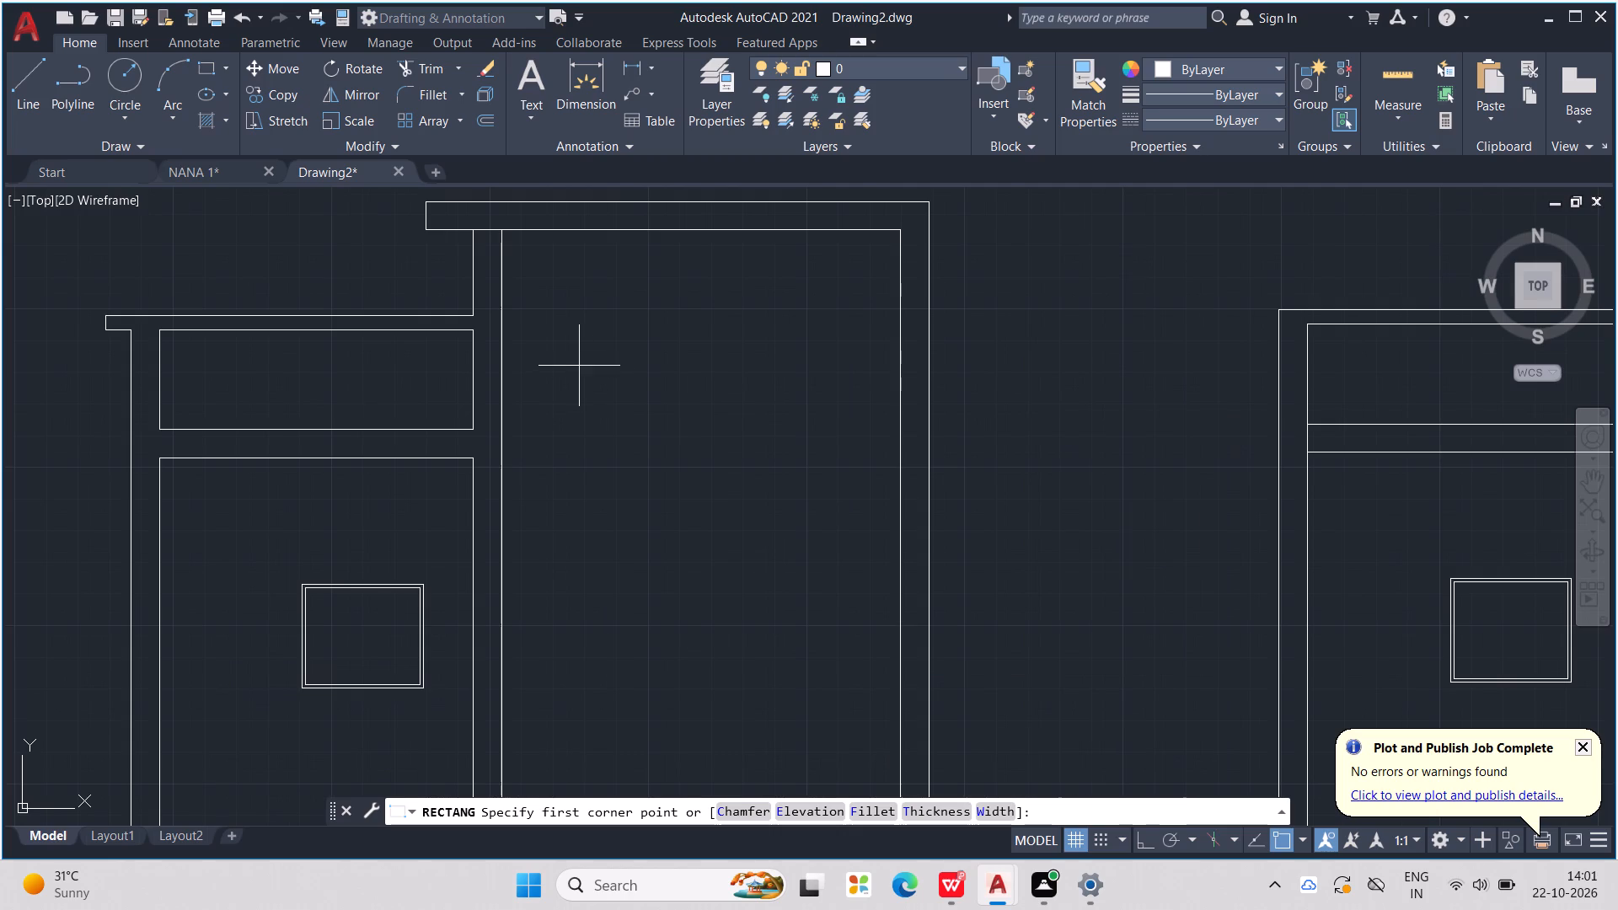
pyautogui.click(572, 316)
pyautogui.moveTo(776, 645); pyautogui.dragTo(785, 641, button='middle')
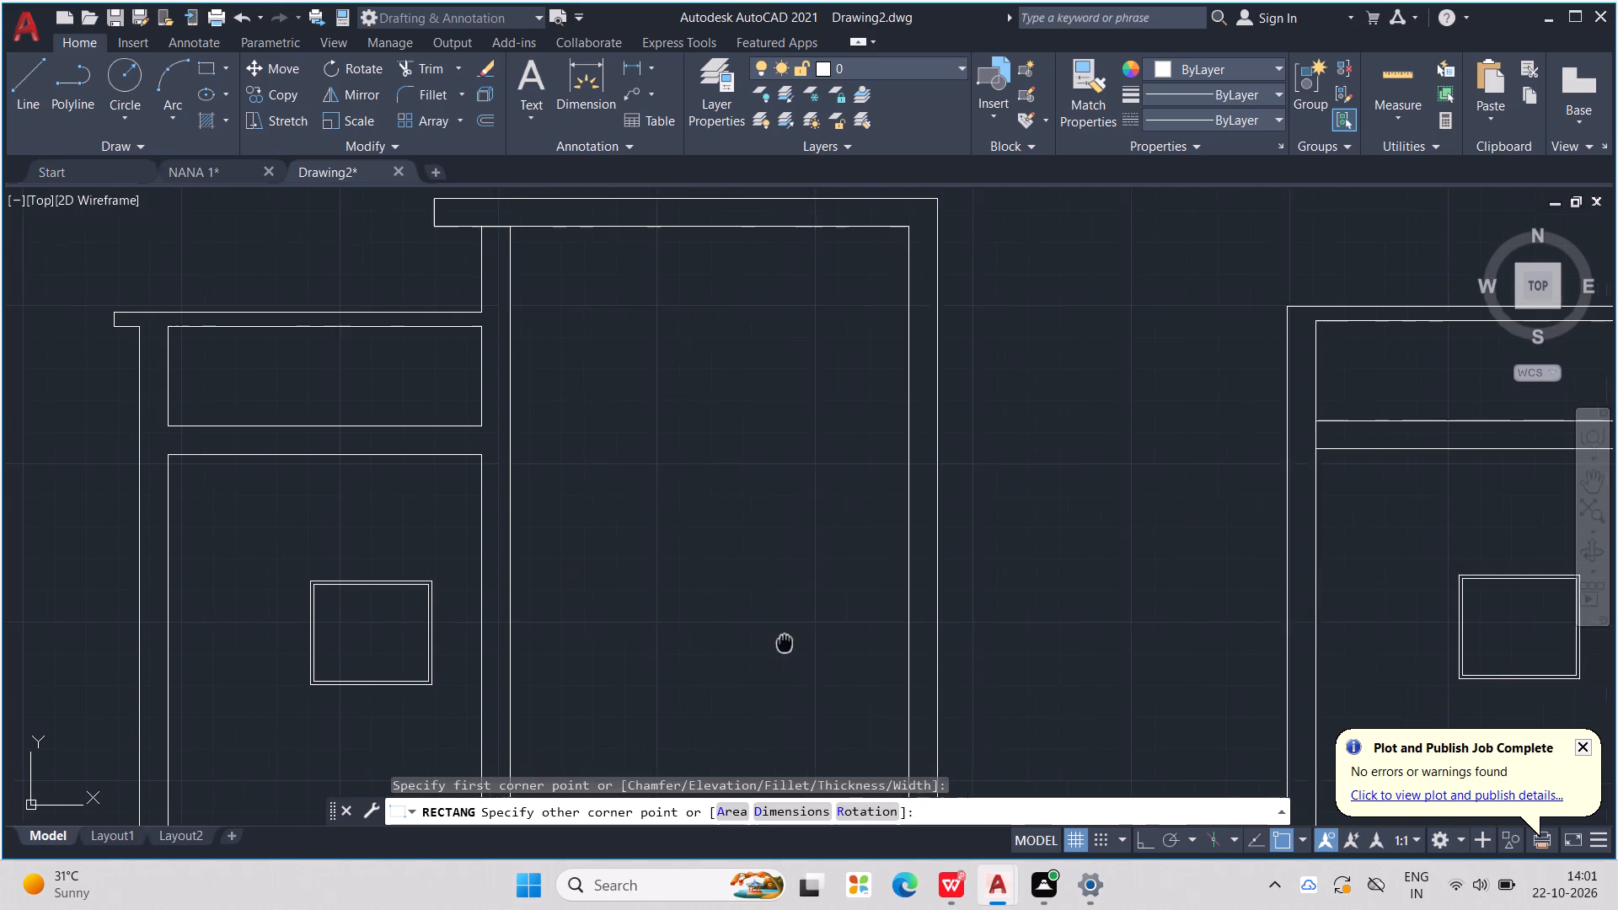
pyautogui.moveTo(785, 641); pyautogui.dragTo(759, 469, button='middle')
pyautogui.scroll(-2, 763, 576)
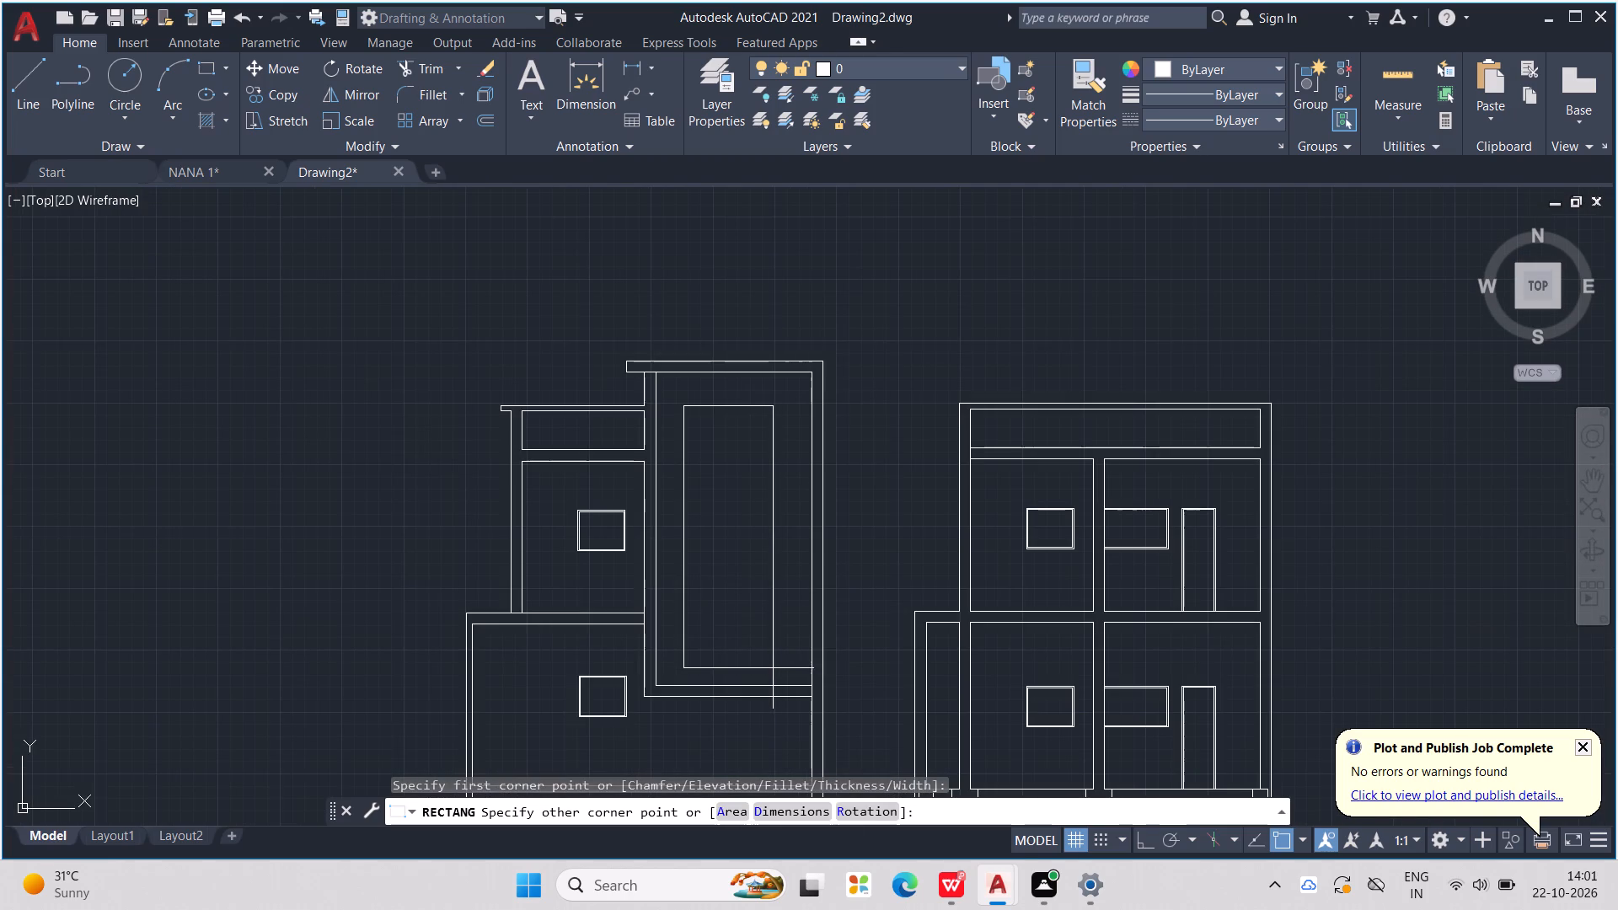
pyautogui.click(780, 645)
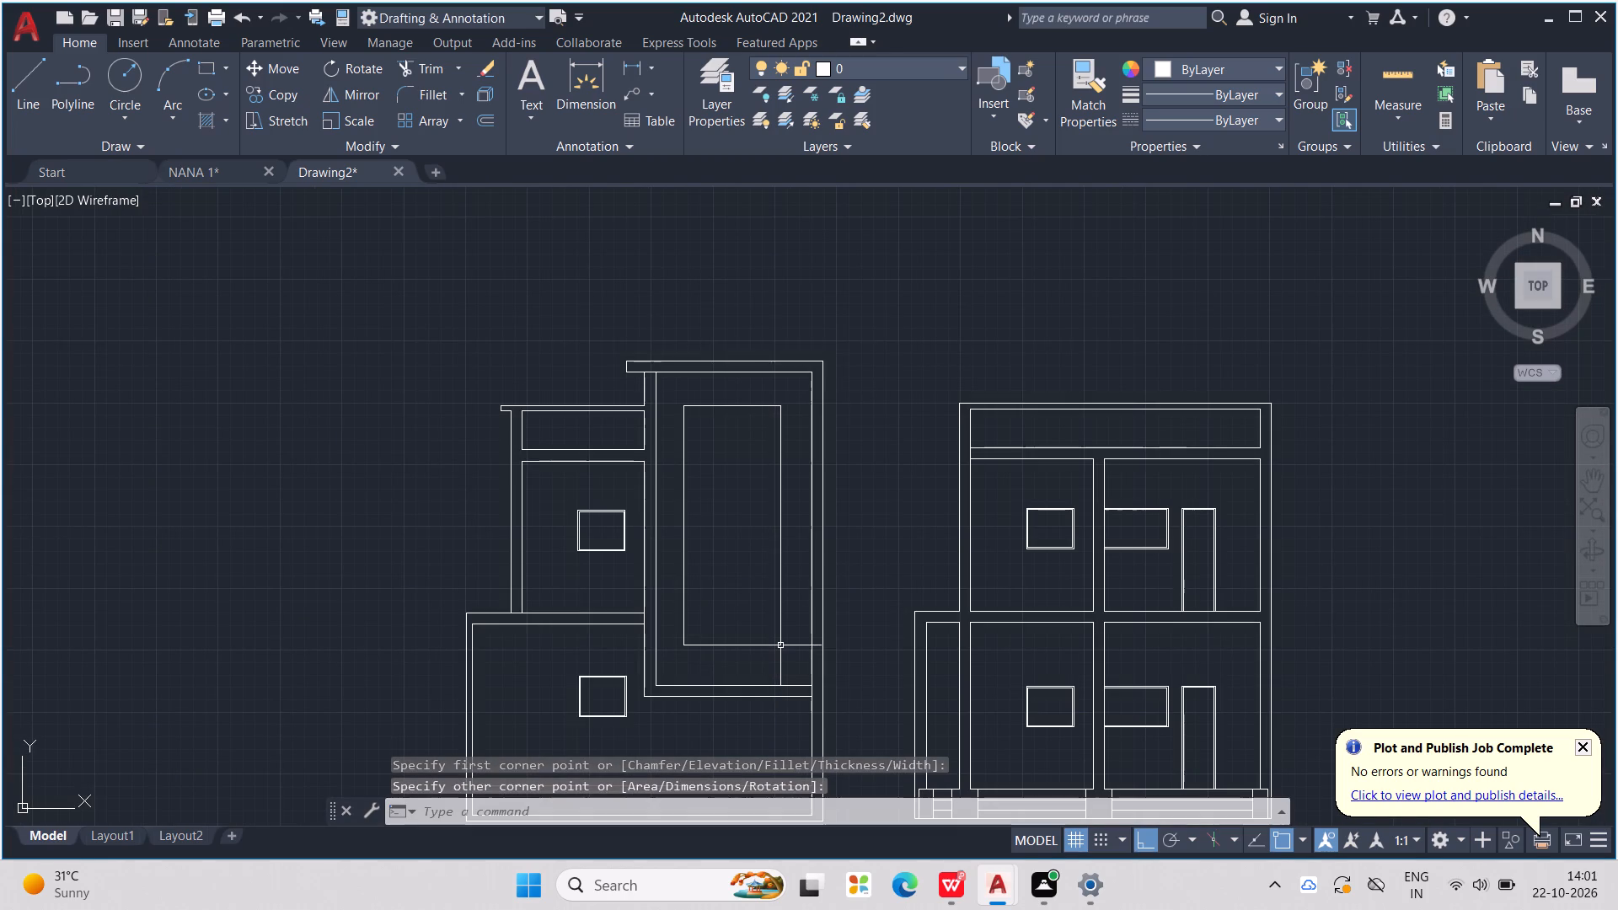
pyautogui.press('Escape')
pyautogui.press('Escape')
pyautogui.press('Escape')
pyautogui.press('Escape')
# Hatch the tall rectangle in the left section's raised bay with the ANSI38 pattern.
pyautogui.press('h')
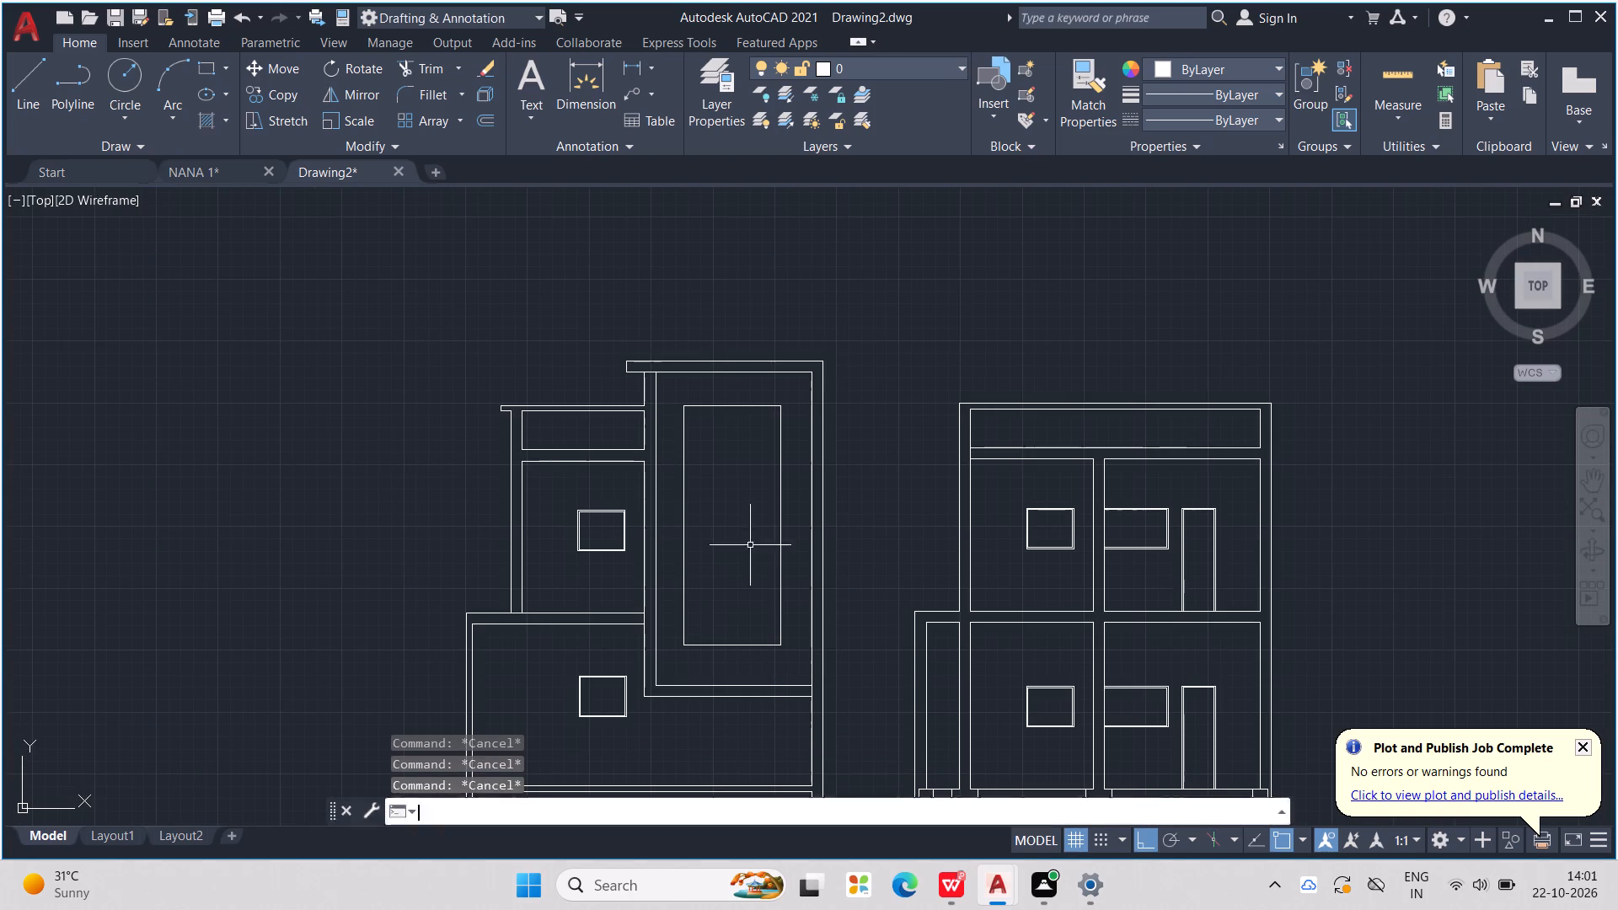
pyautogui.write('ATV')
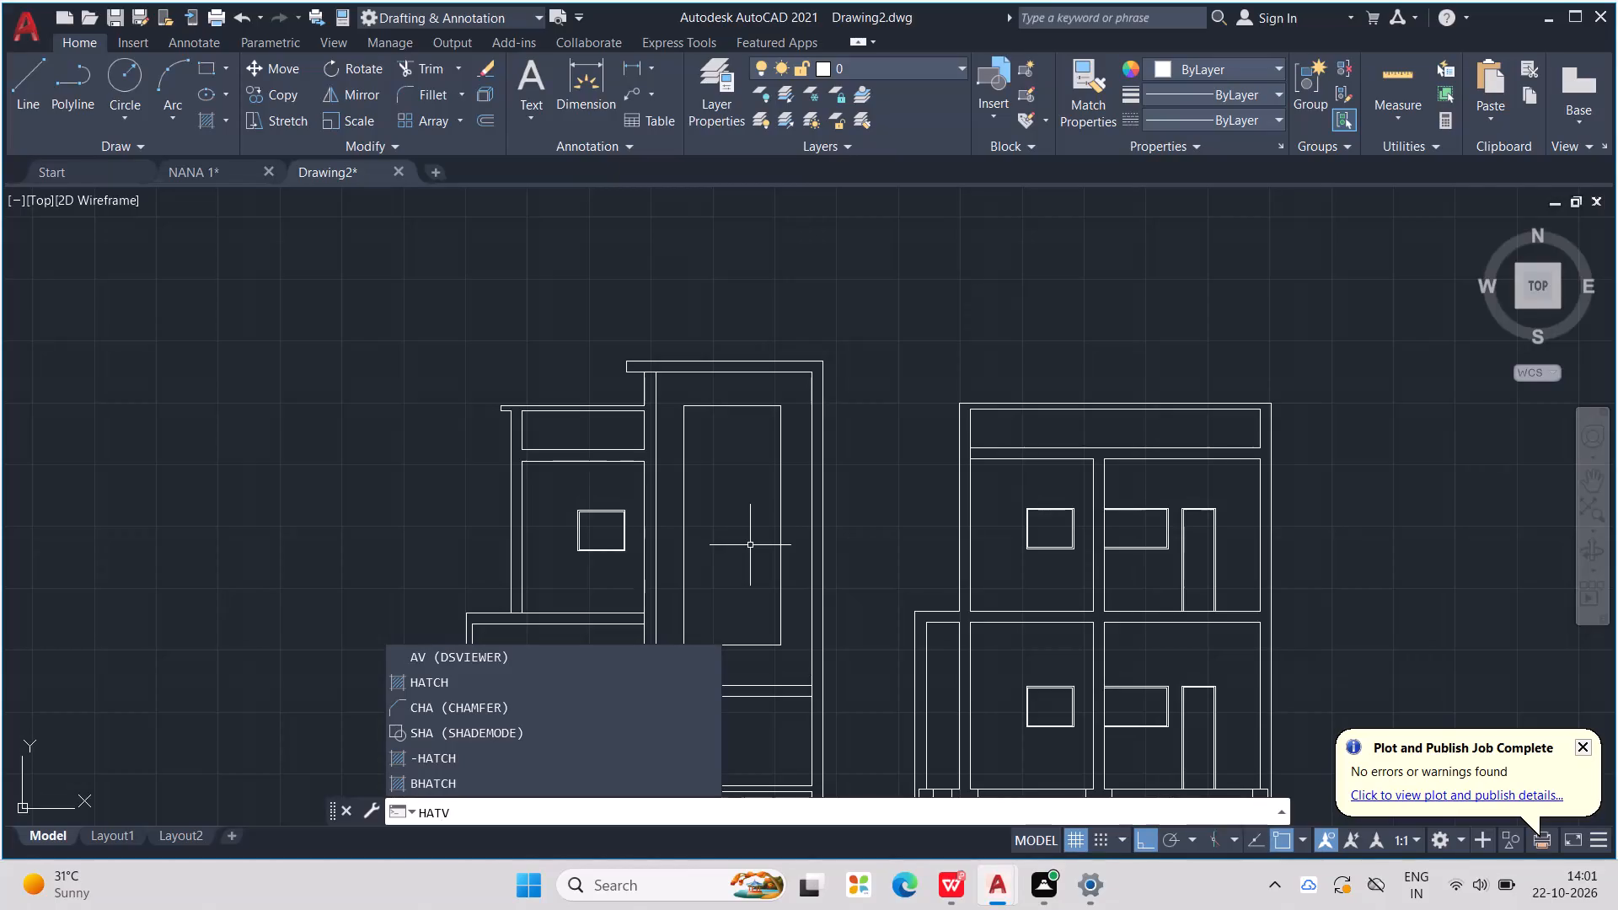
pyautogui.press('BackSpace')
pyautogui.press('Return')
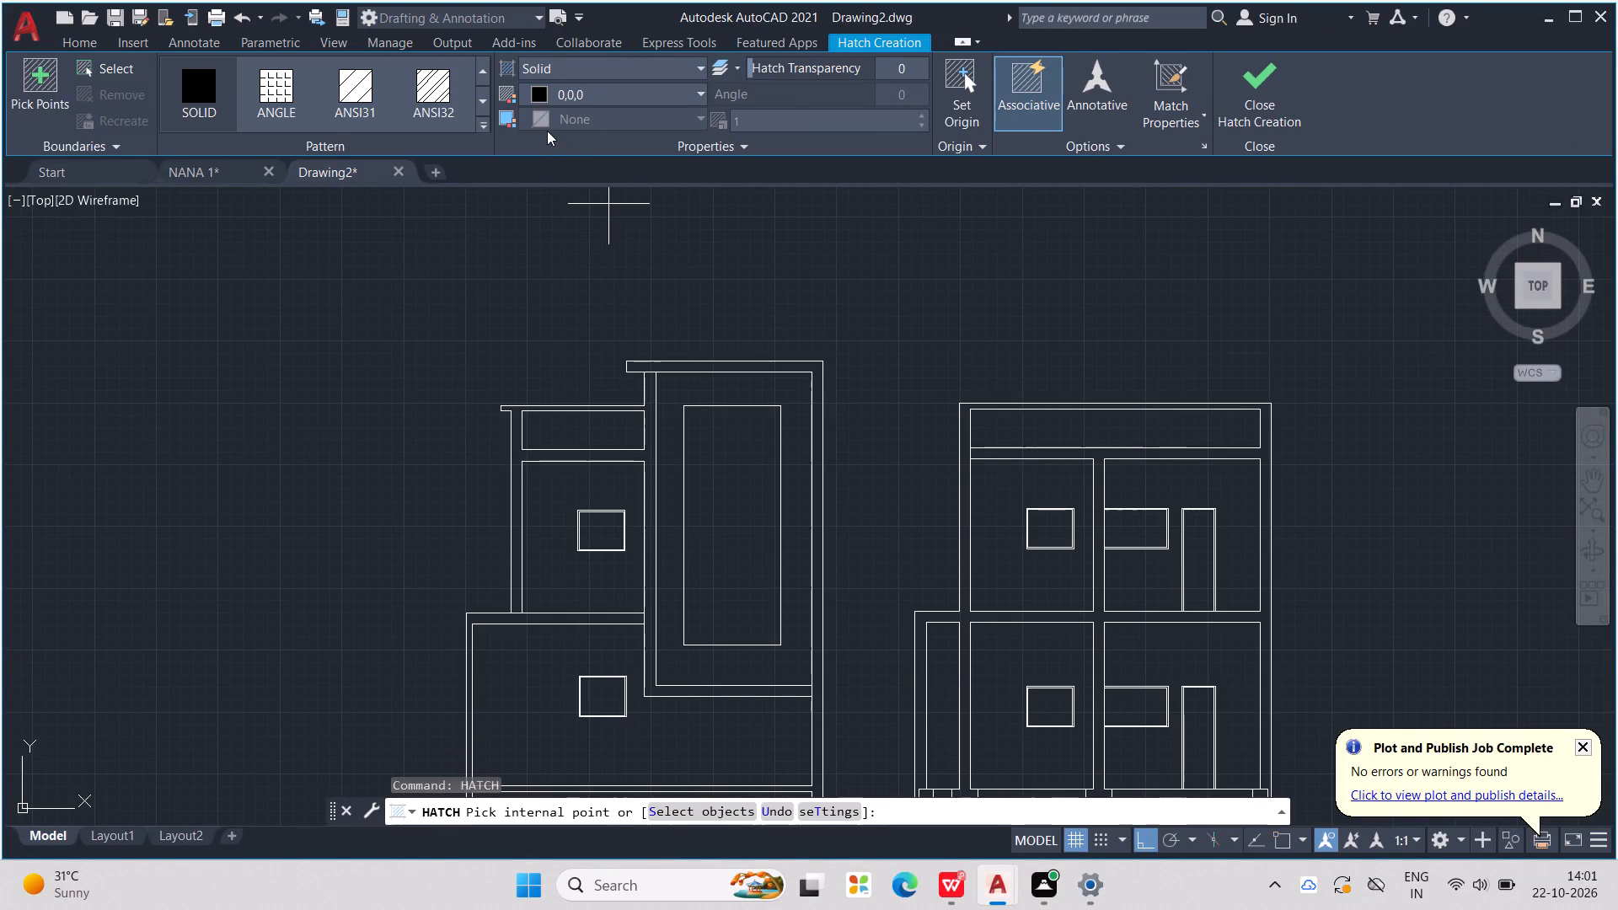
pyautogui.click(478, 99)
pyautogui.click(478, 99)
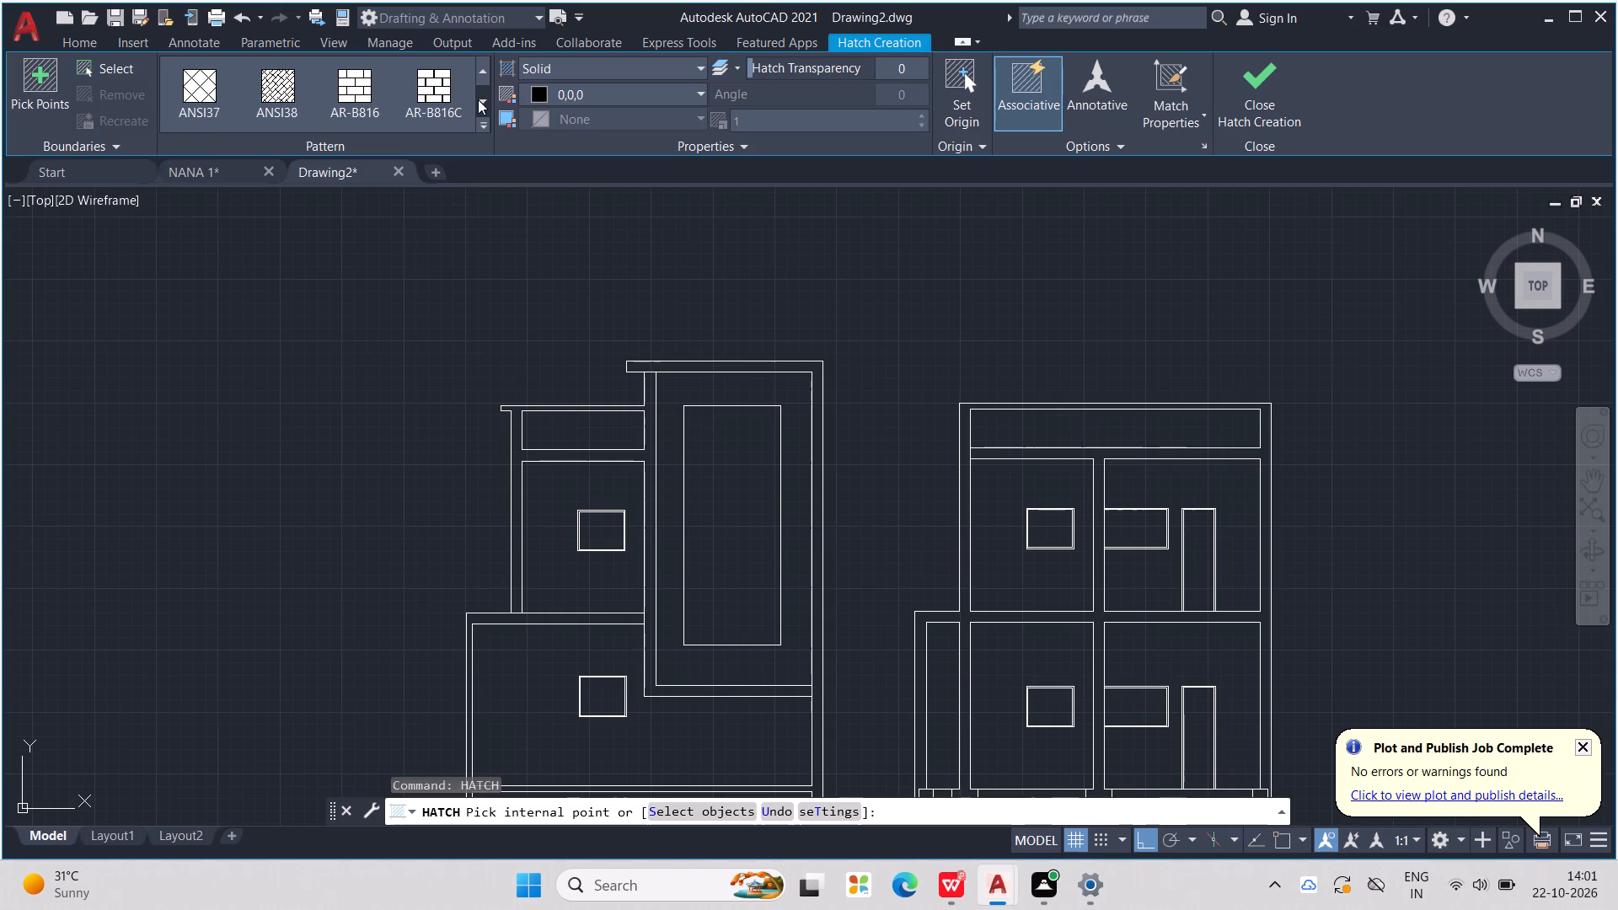
pyautogui.click(305, 86)
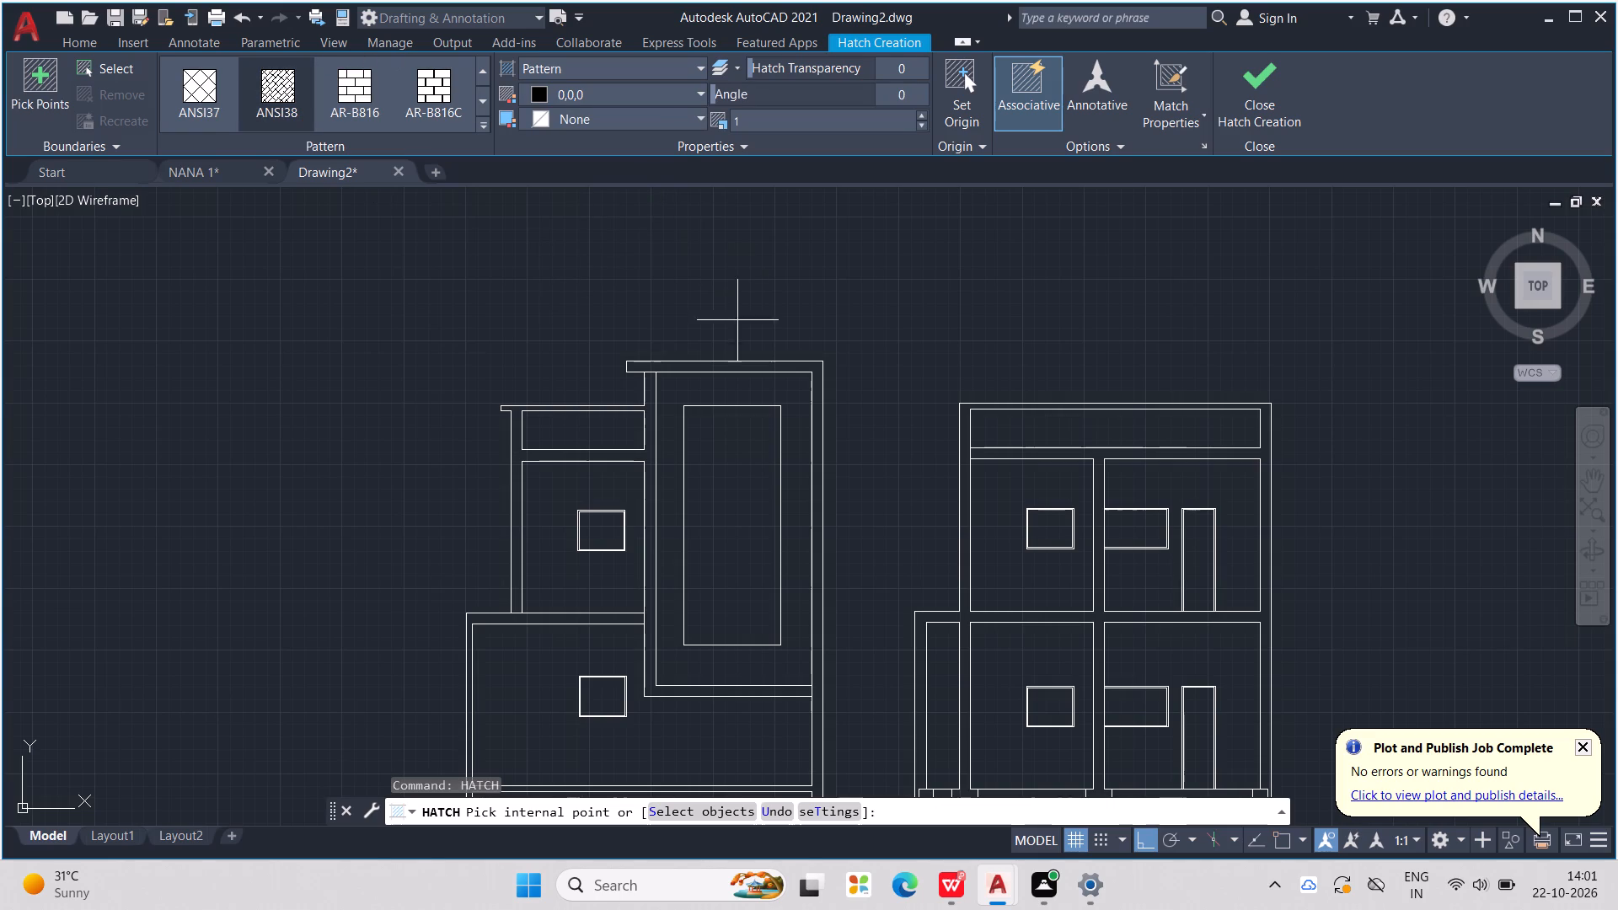
pyautogui.click(713, 511)
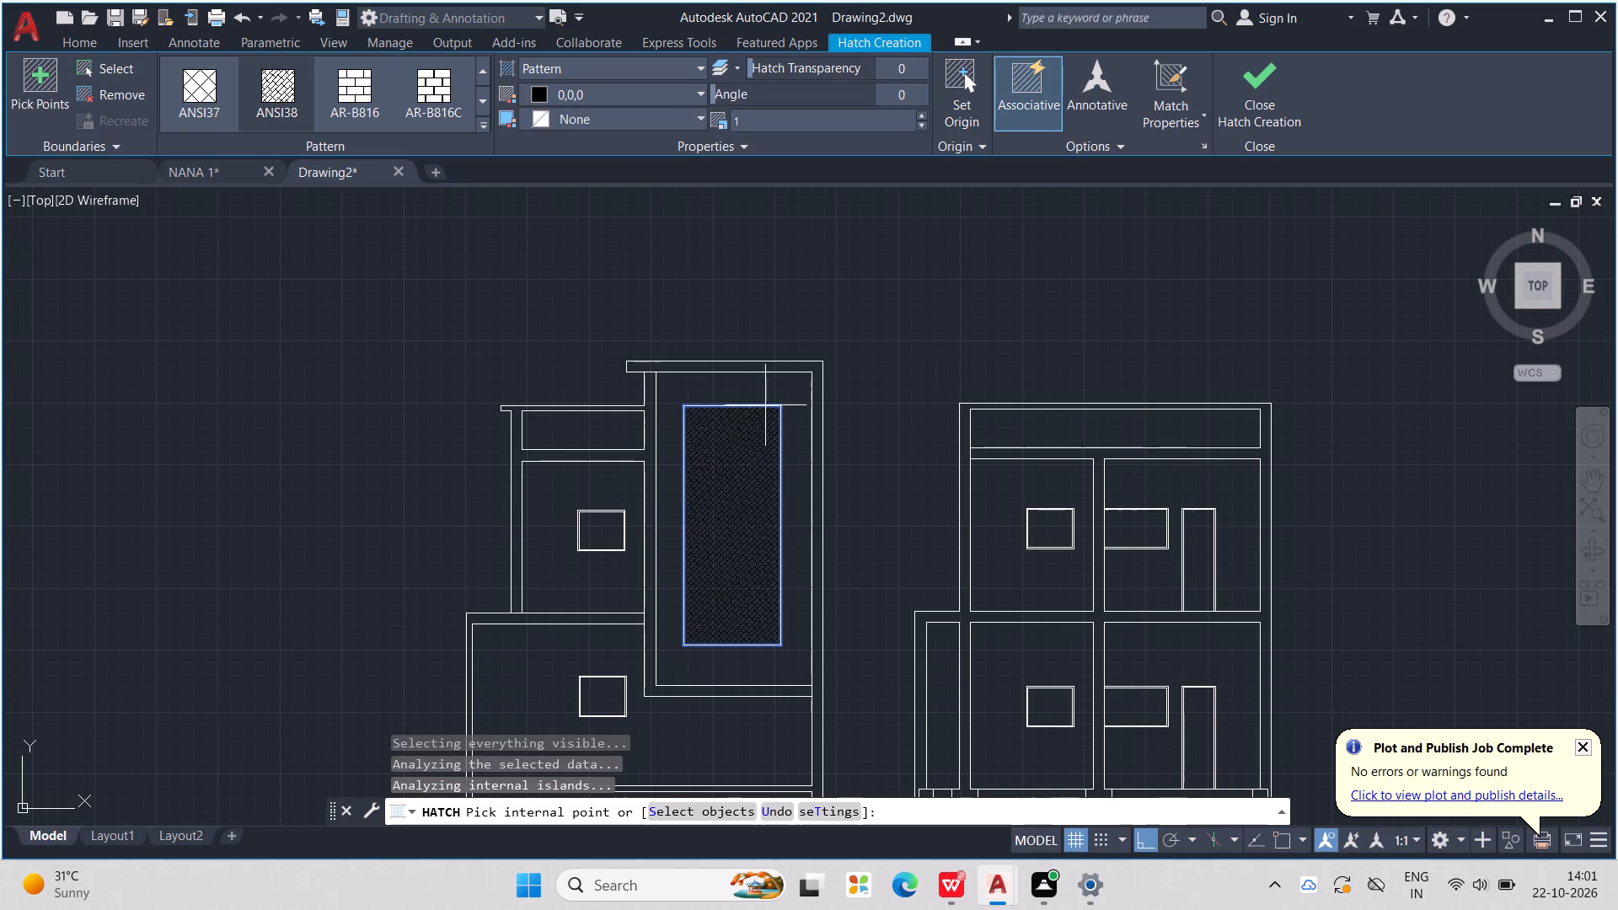
pyautogui.press('Escape')
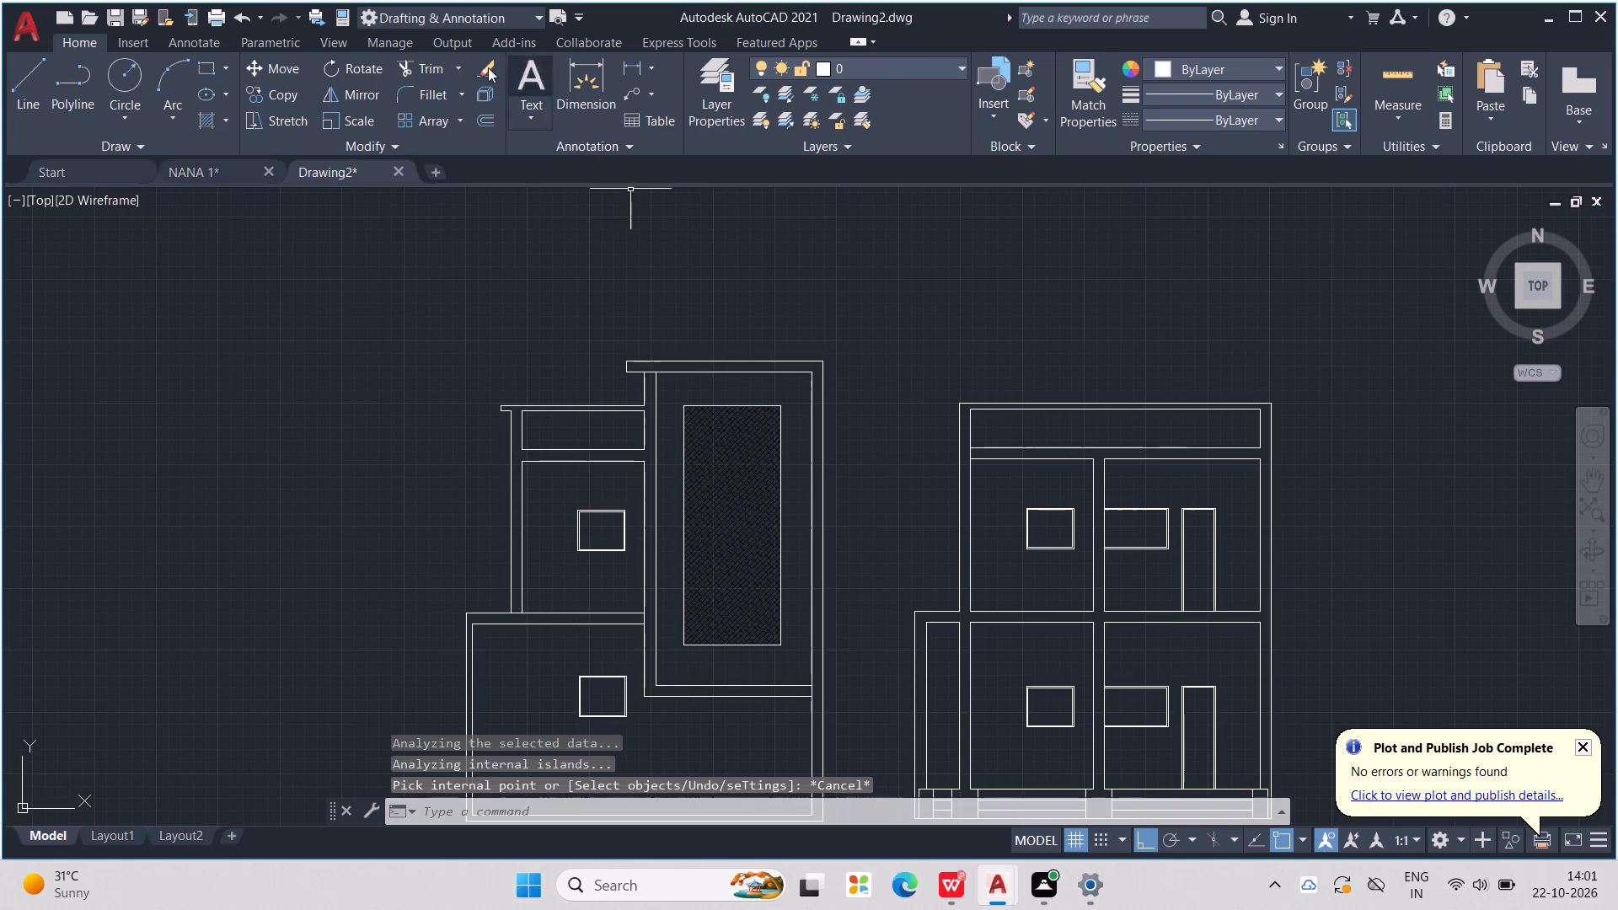
# Fill the left section's walls, floor slabs, parapet and roof overhangs with a SOLID hatch in black (0,0,0).
pyautogui.write('HATCH')
pyautogui.press('Return')
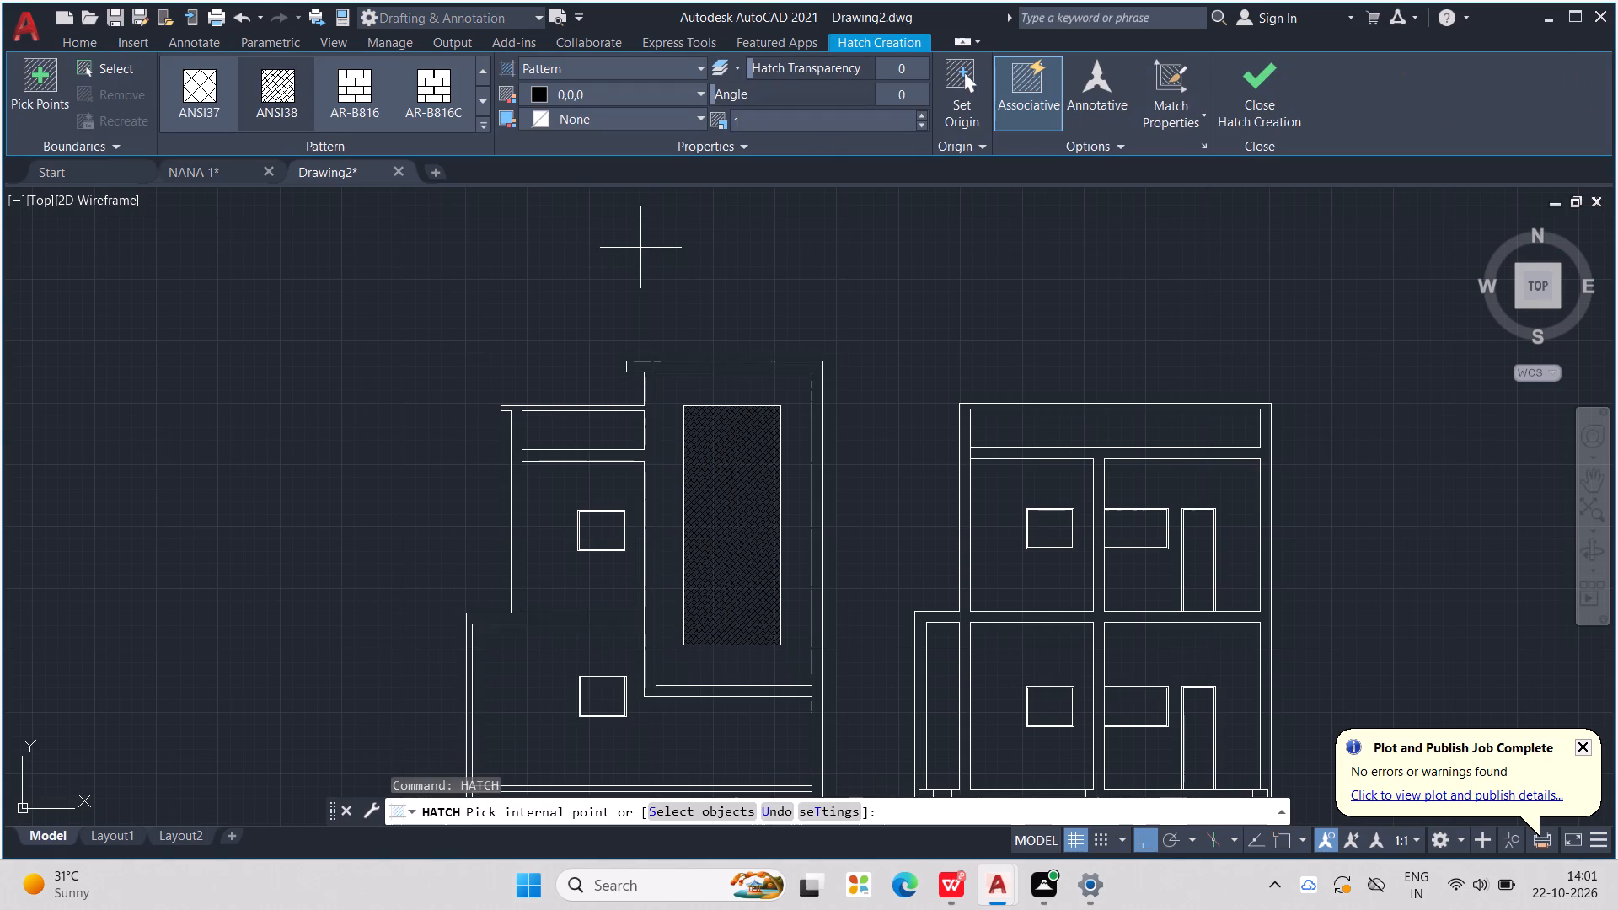
pyautogui.scroll(6, 314, 89)
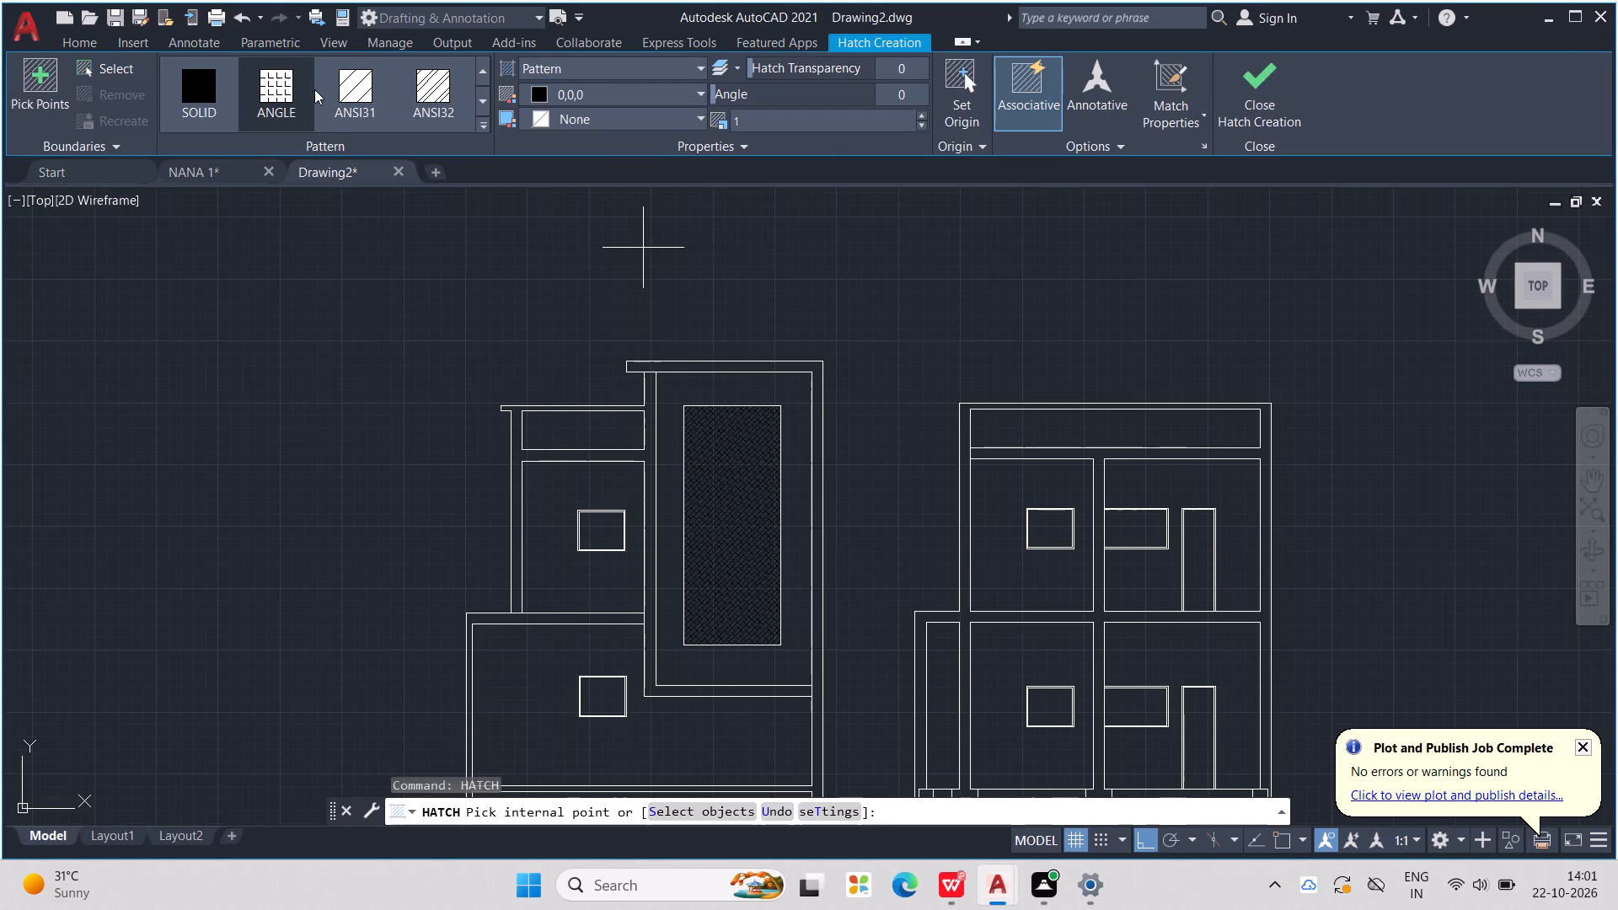
pyautogui.click(204, 83)
pyautogui.click(645, 96)
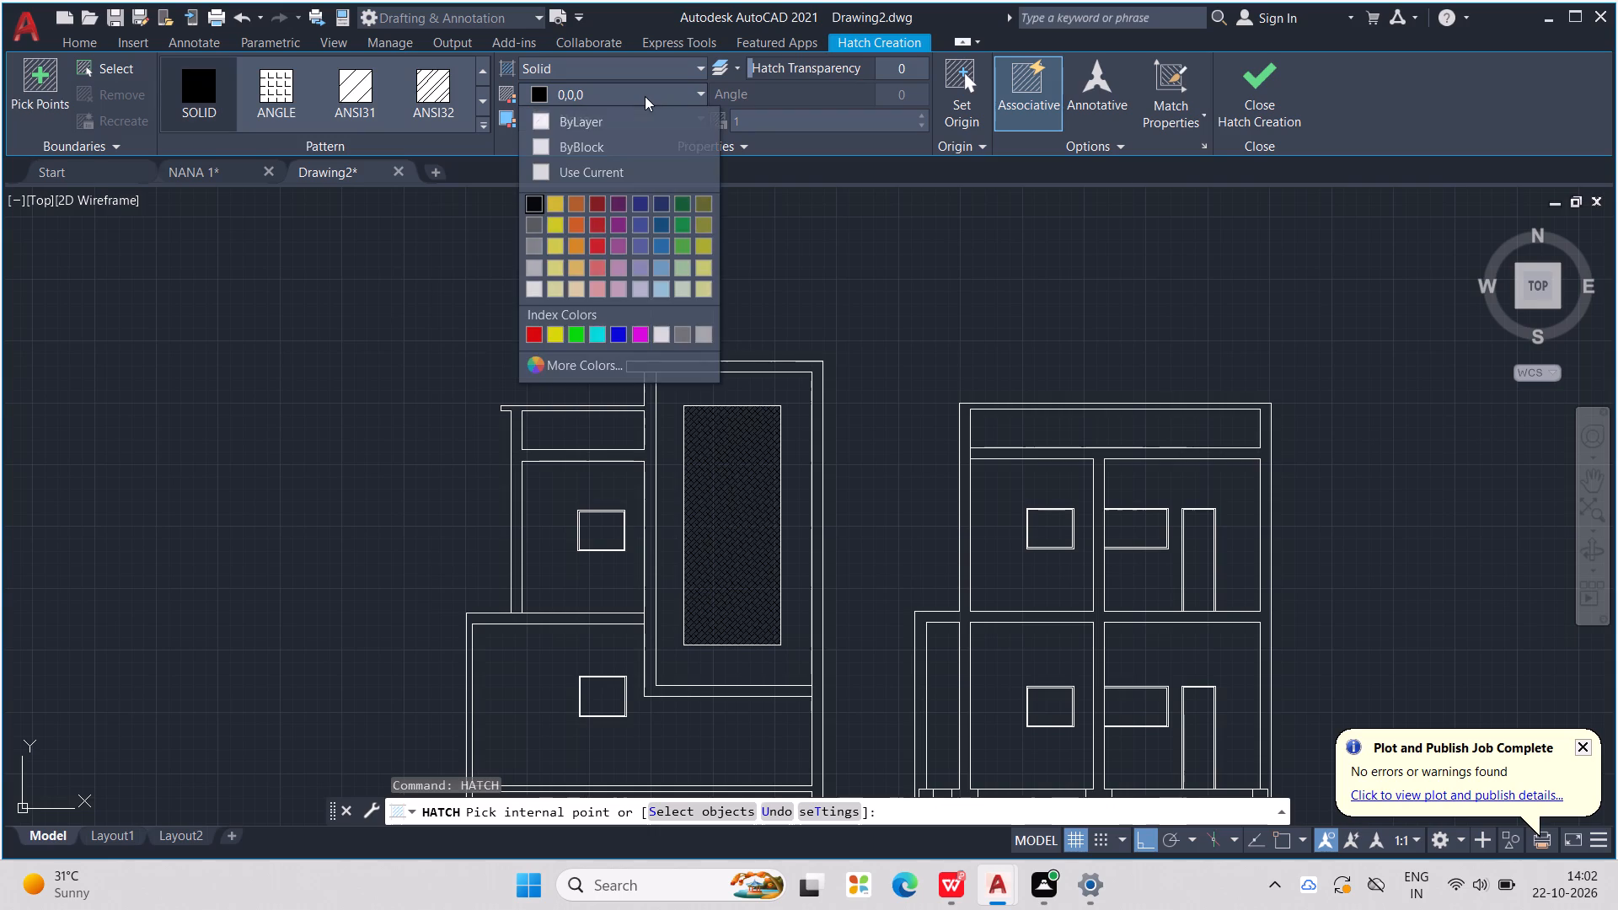
pyautogui.click(602, 120)
pyautogui.click(601, 97)
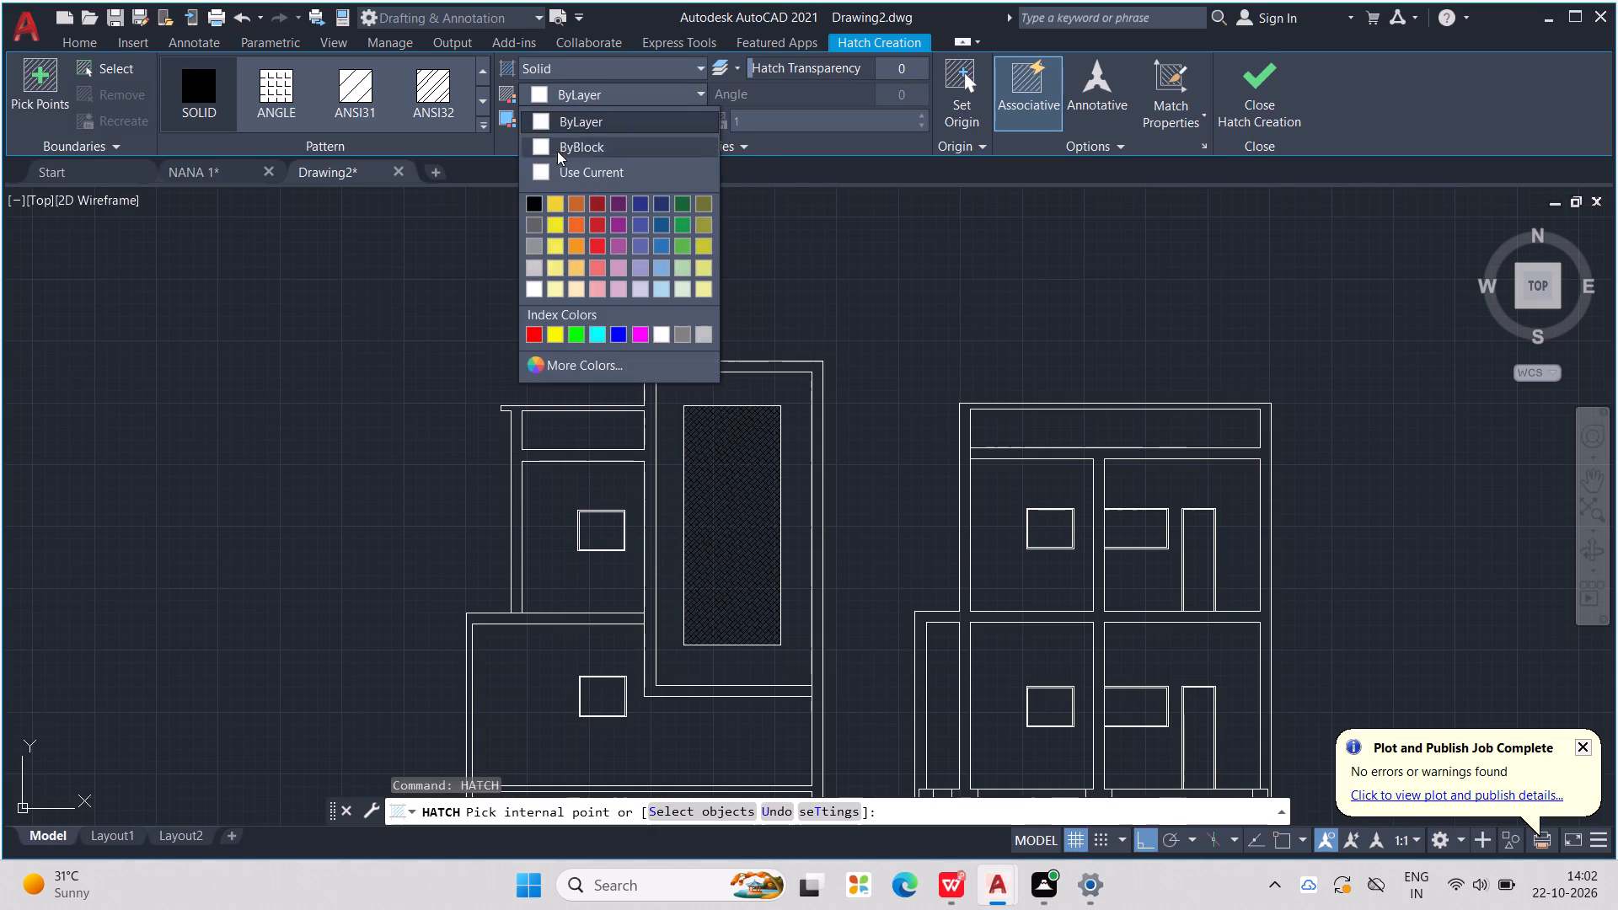
pyautogui.click(527, 205)
pyautogui.moveTo(594, 436); pyautogui.dragTo(591, 313, button='middle')
pyautogui.scroll(1, 591, 313)
pyautogui.scroll(-2, 591, 312)
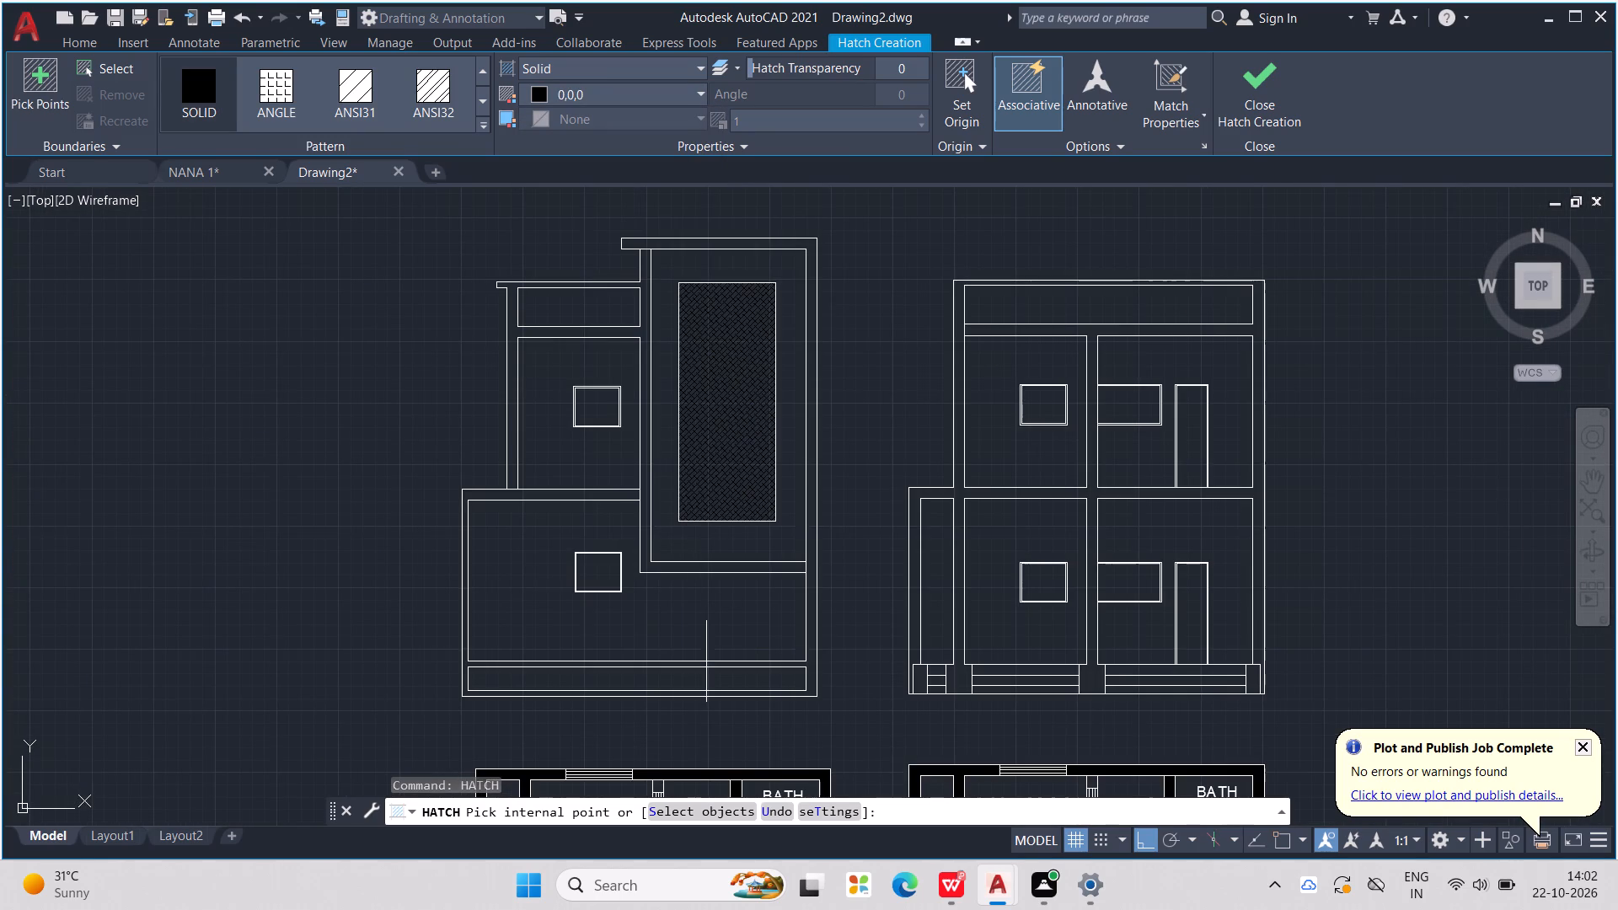
pyautogui.click(708, 666)
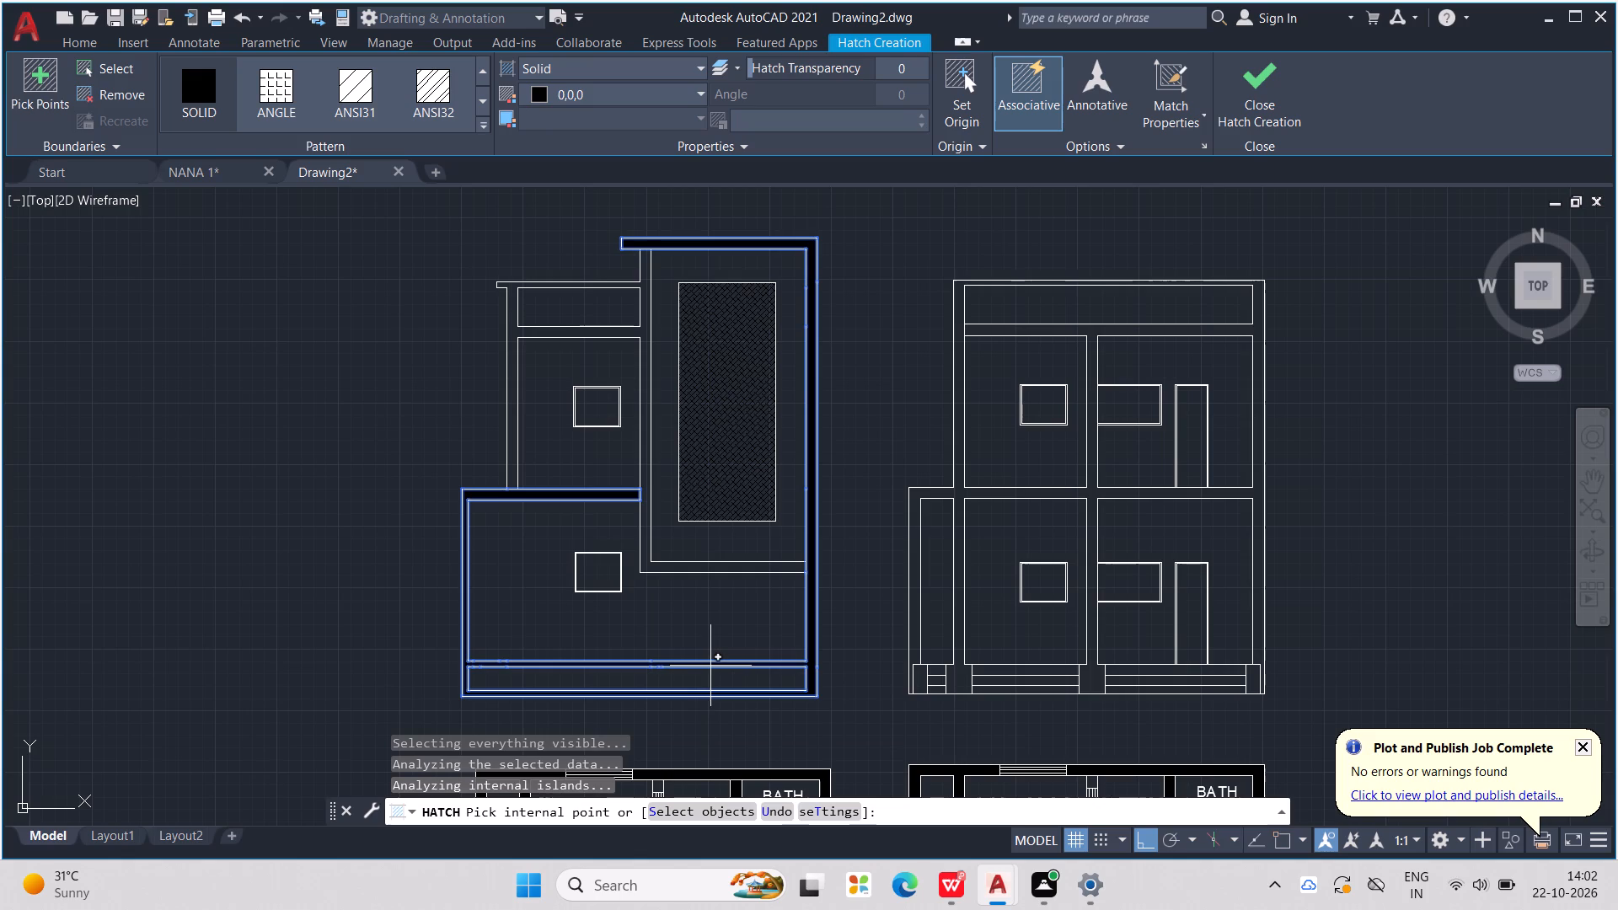
pyautogui.click(641, 442)
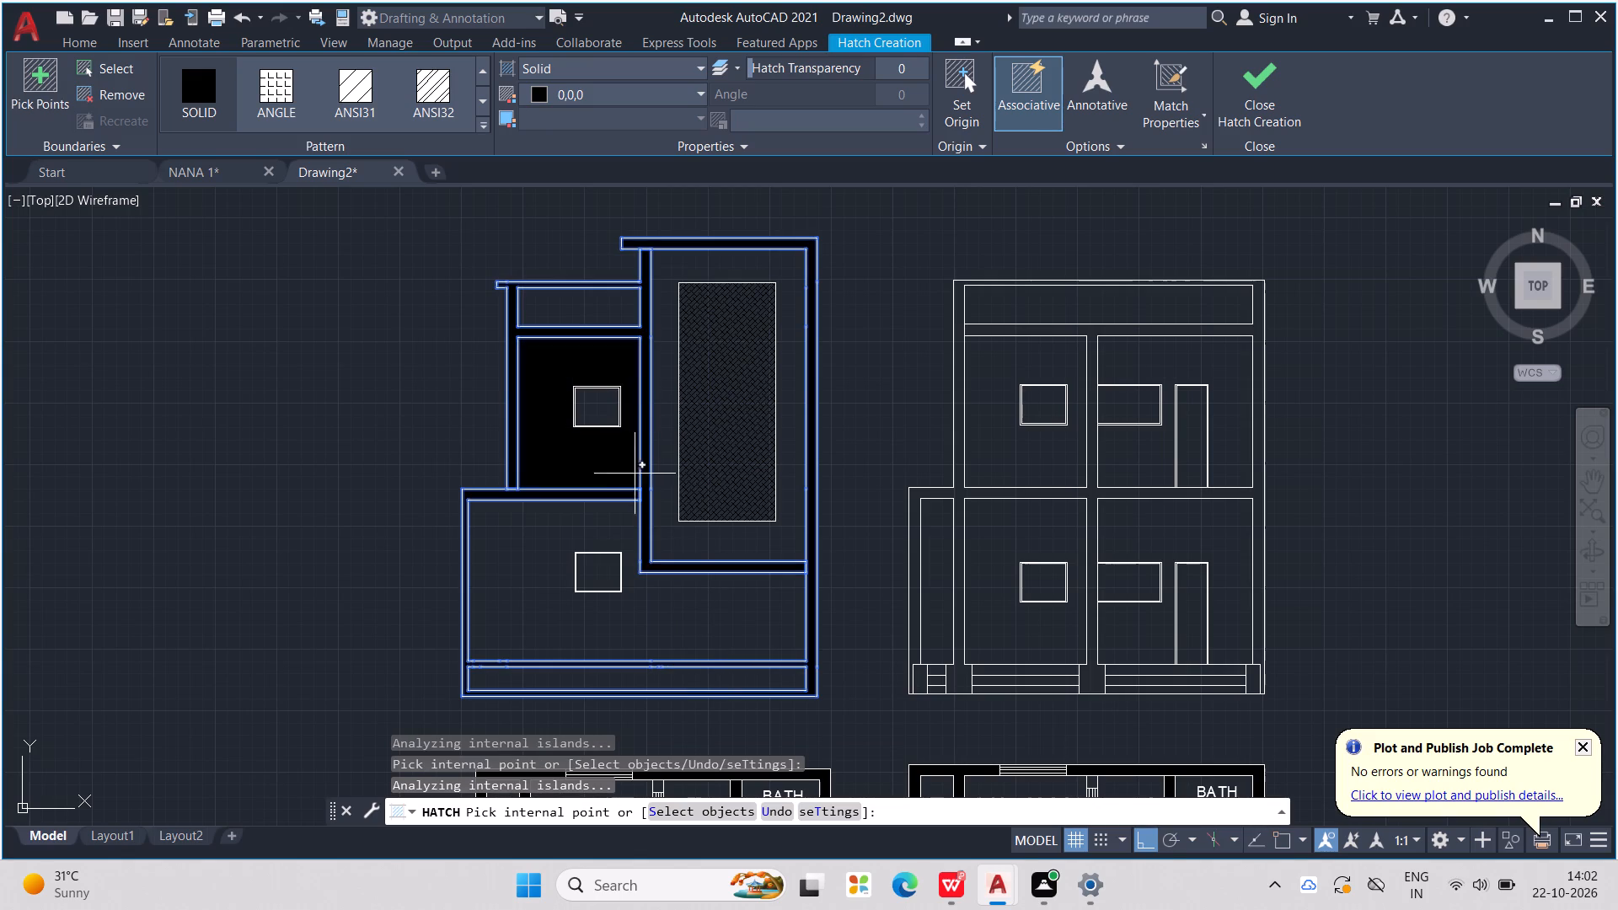
# Fill the right section's connected walls, floor slabs and column bases with the black SOLID hatch and end the hatching.
pyautogui.moveTo(726, 551); pyautogui.dragTo(415, 500, button='middle')
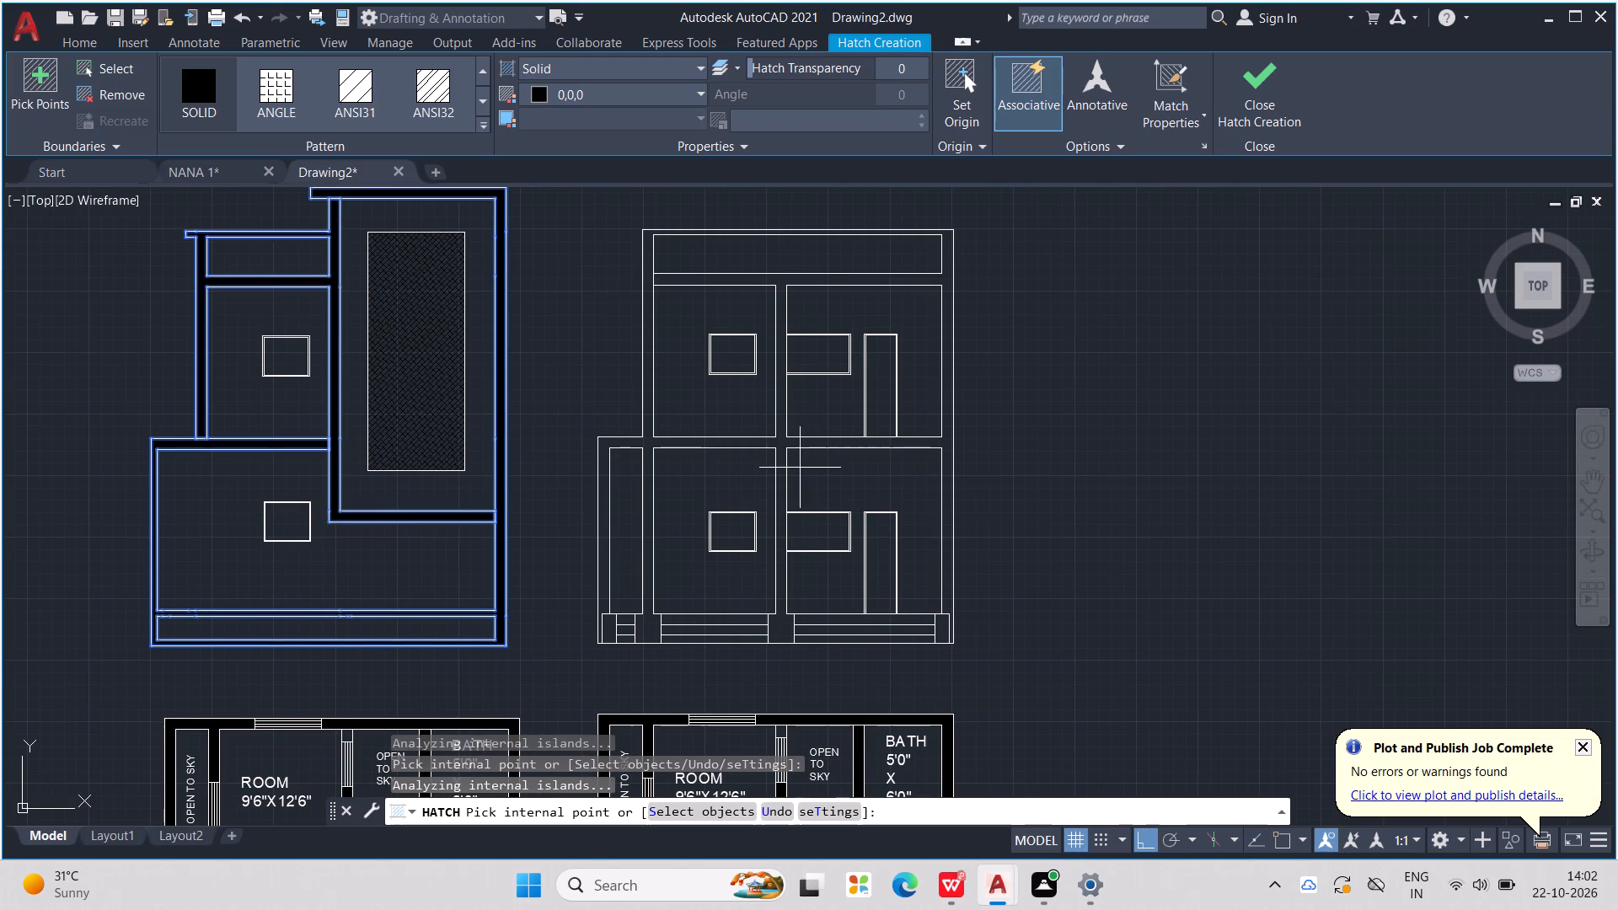
pyautogui.click(778, 442)
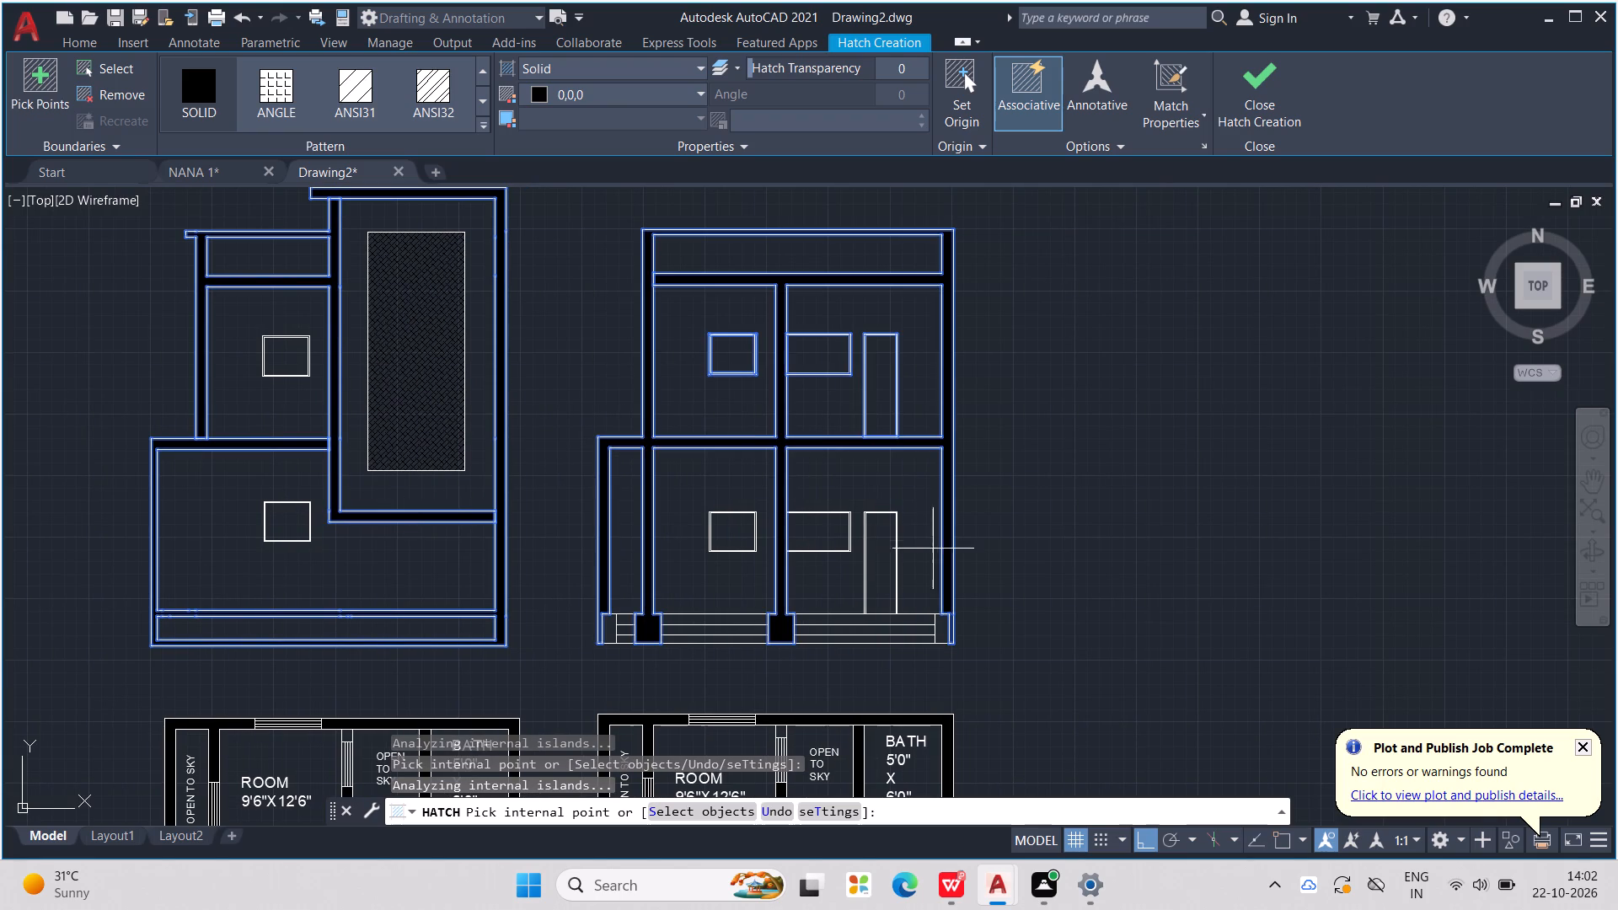
pyautogui.scroll(3, 929, 644)
pyautogui.scroll(-3, 1016, 622)
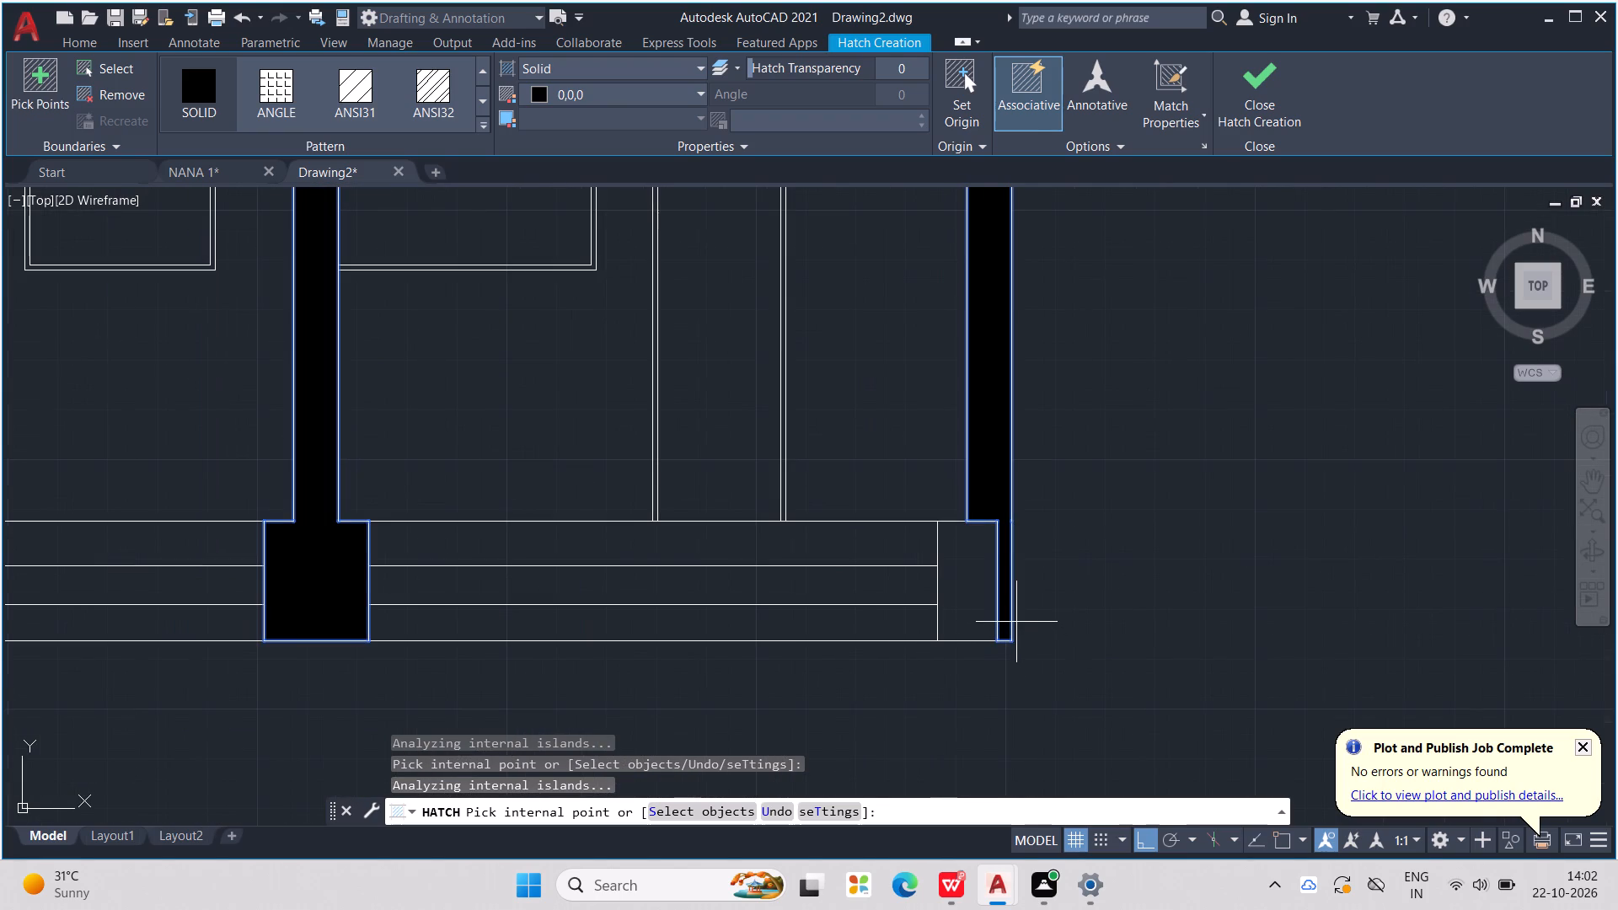
pyautogui.scroll(-3, 1017, 619)
pyautogui.scroll(3, 750, 654)
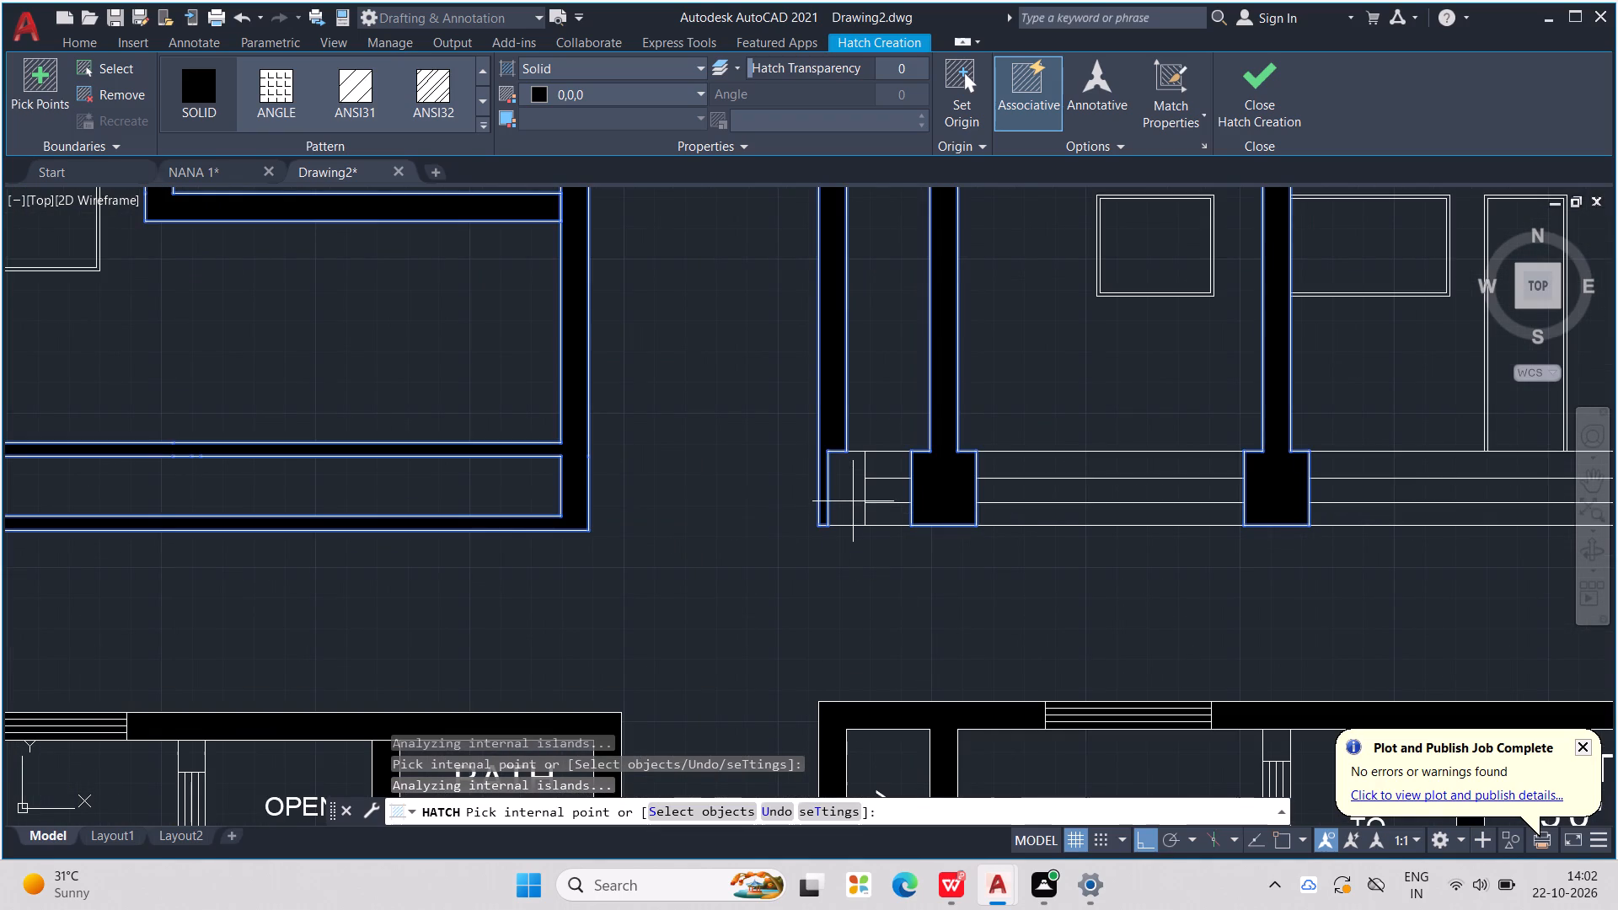
pyautogui.scroll(-4, 853, 501)
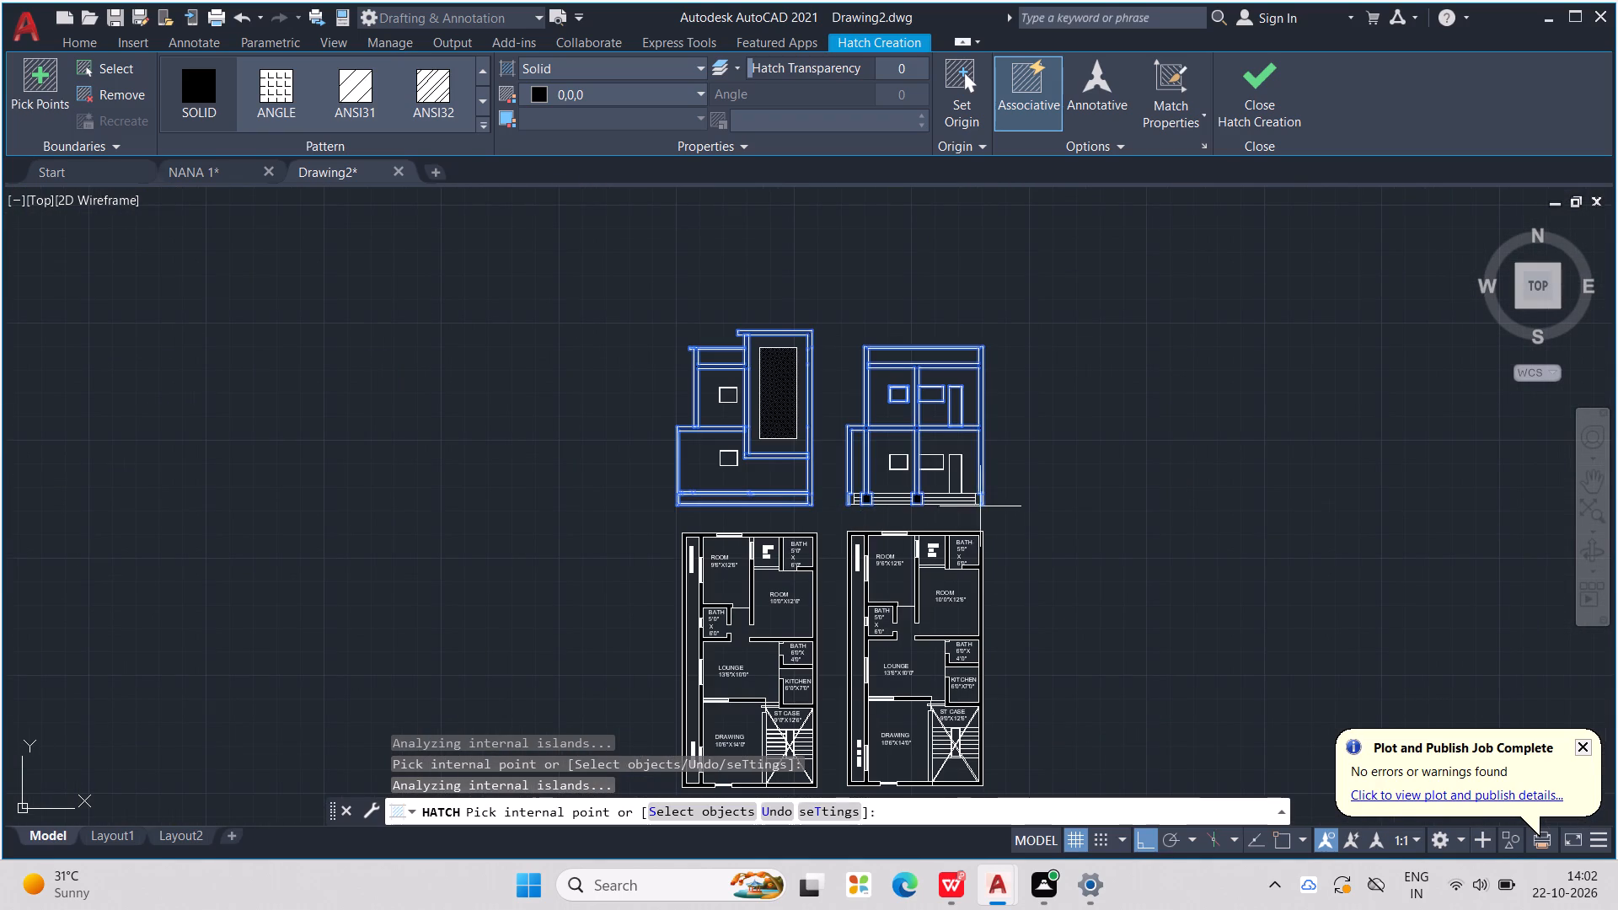
pyautogui.scroll(2, 988, 502)
pyautogui.moveTo(978, 507); pyautogui.dragTo(838, 568, button='middle')
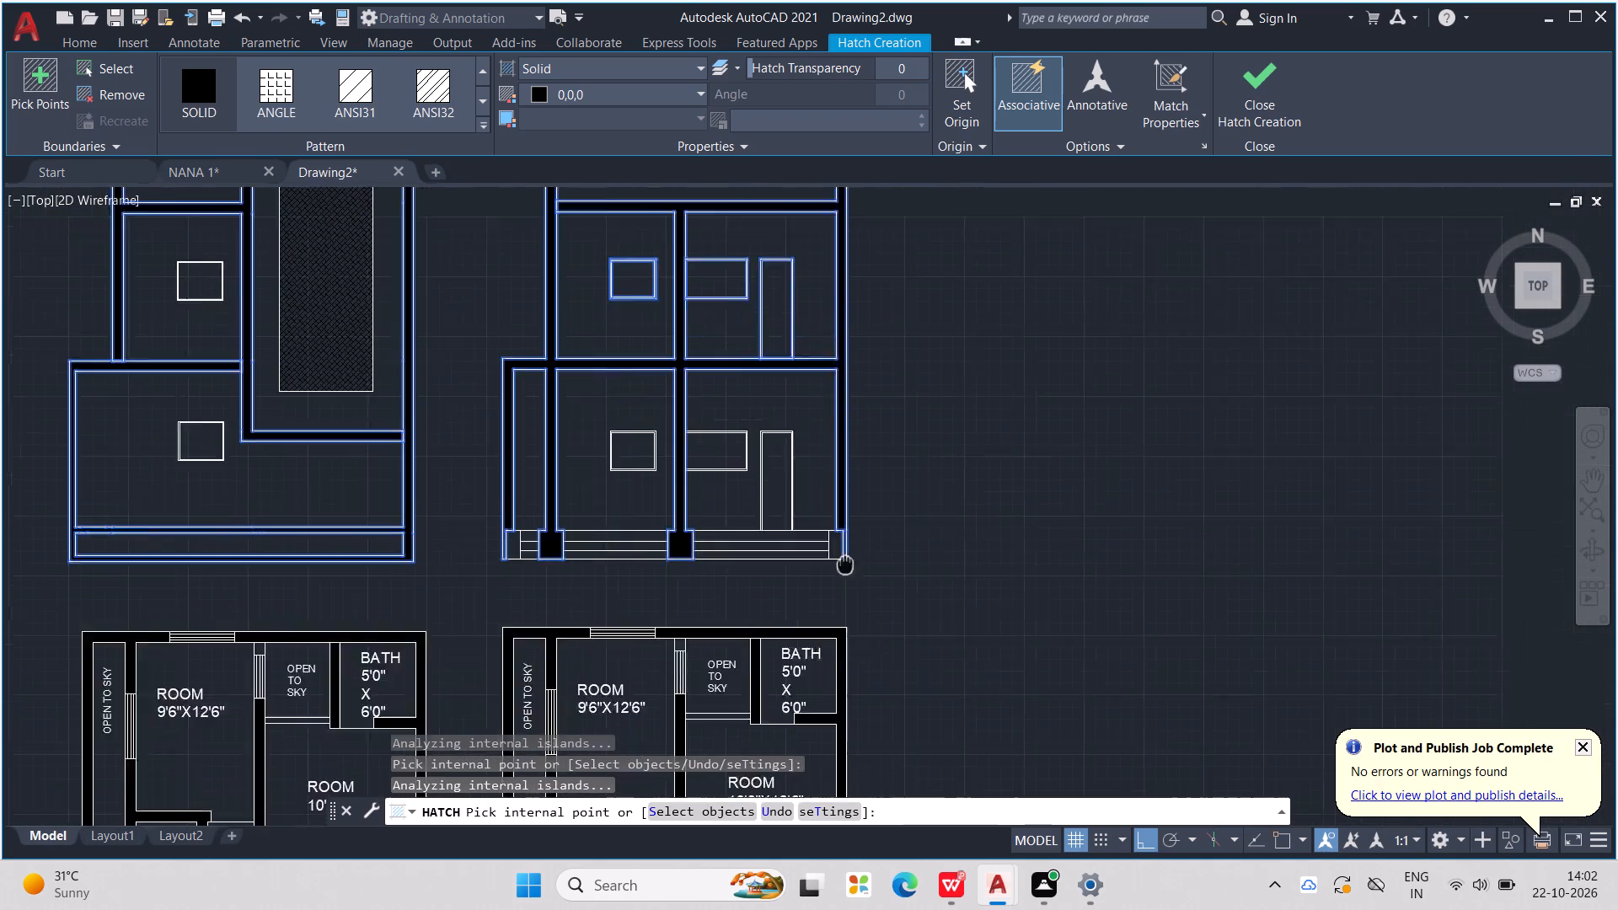
pyautogui.moveTo(838, 568); pyautogui.dragTo(700, 601, button='middle')
pyautogui.scroll(-1, 700, 601)
pyautogui.press('Escape')
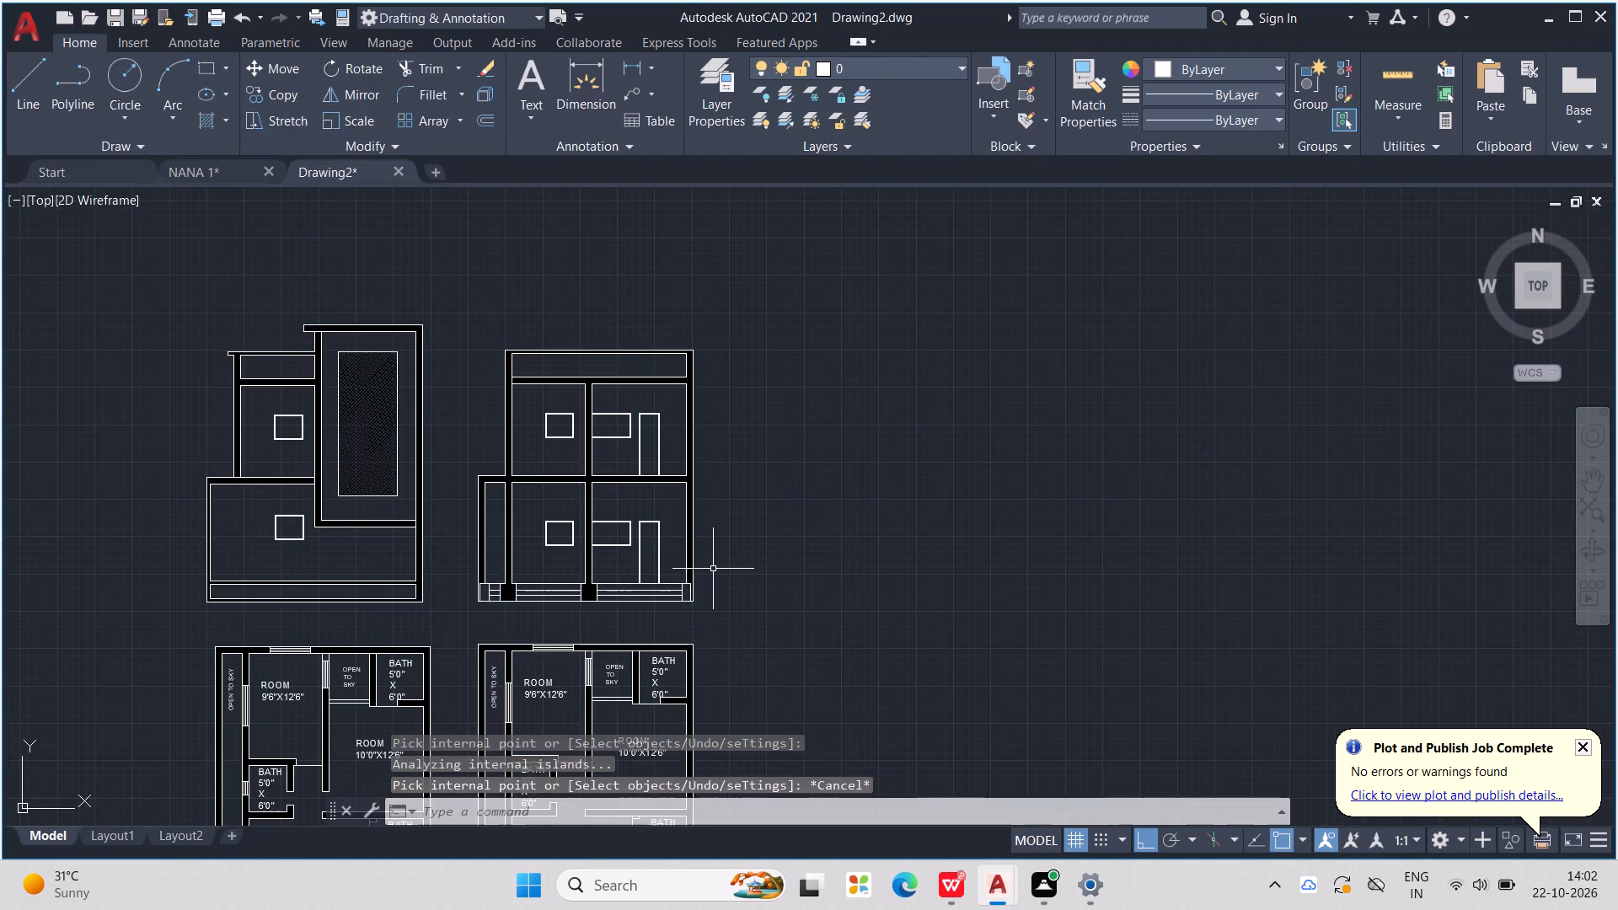
# Start a multiline text between the left section and the floor plan below it, with the text height set to 9".
pyautogui.scroll(-1, 714, 568)
pyautogui.moveTo(714, 568); pyautogui.dragTo(723, 411, button='middle')
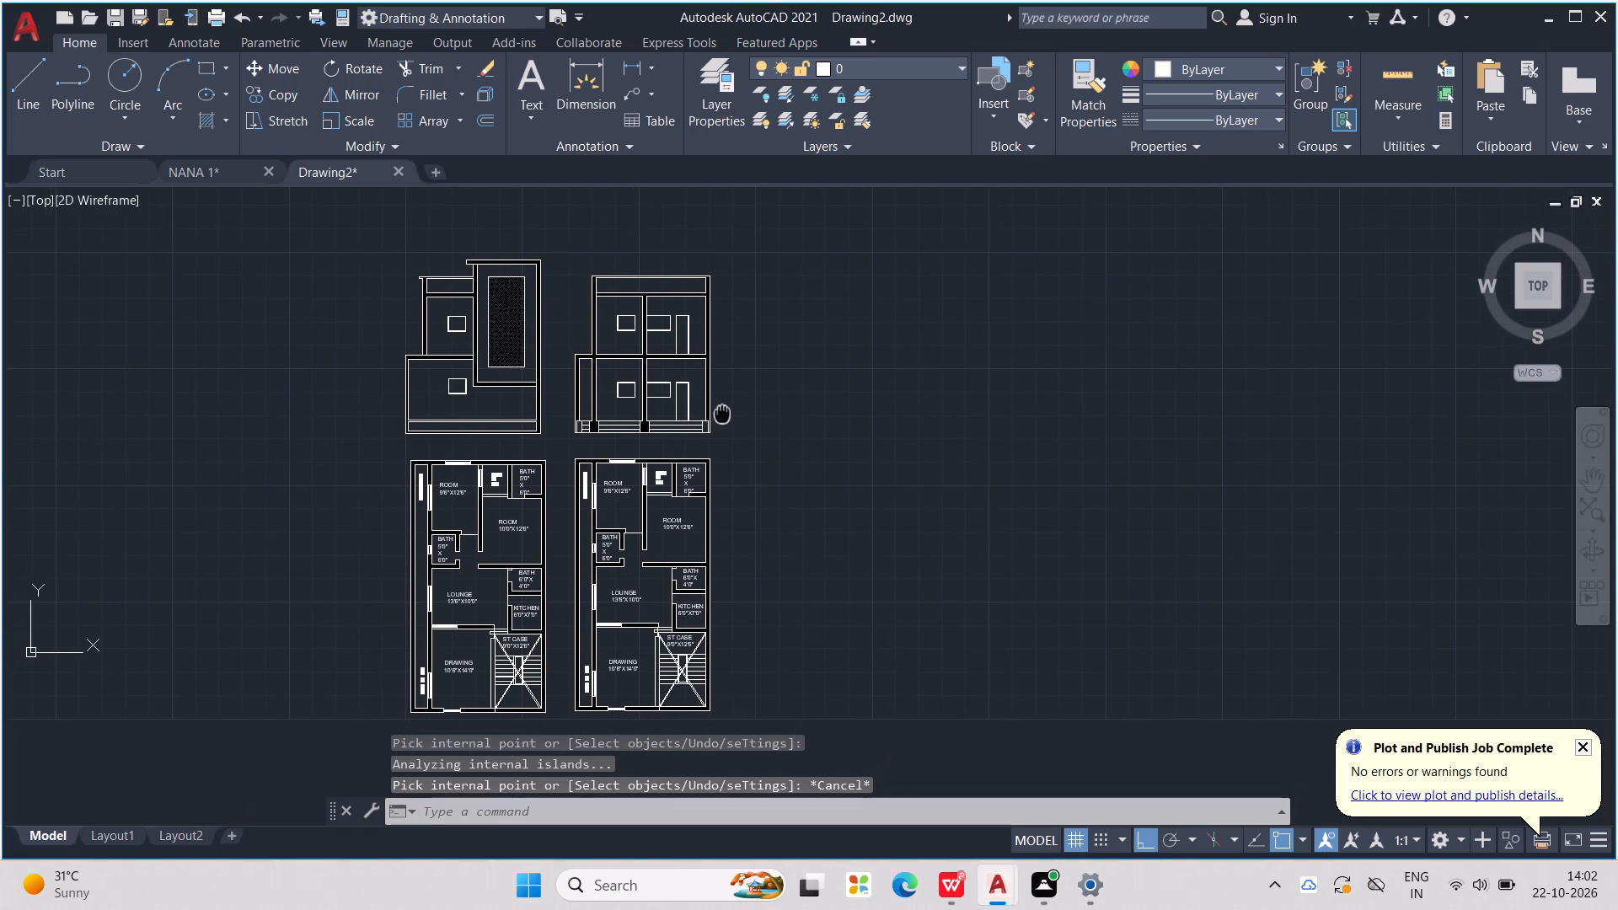
pyautogui.moveTo(723, 411); pyautogui.dragTo(773, 409, button='middle')
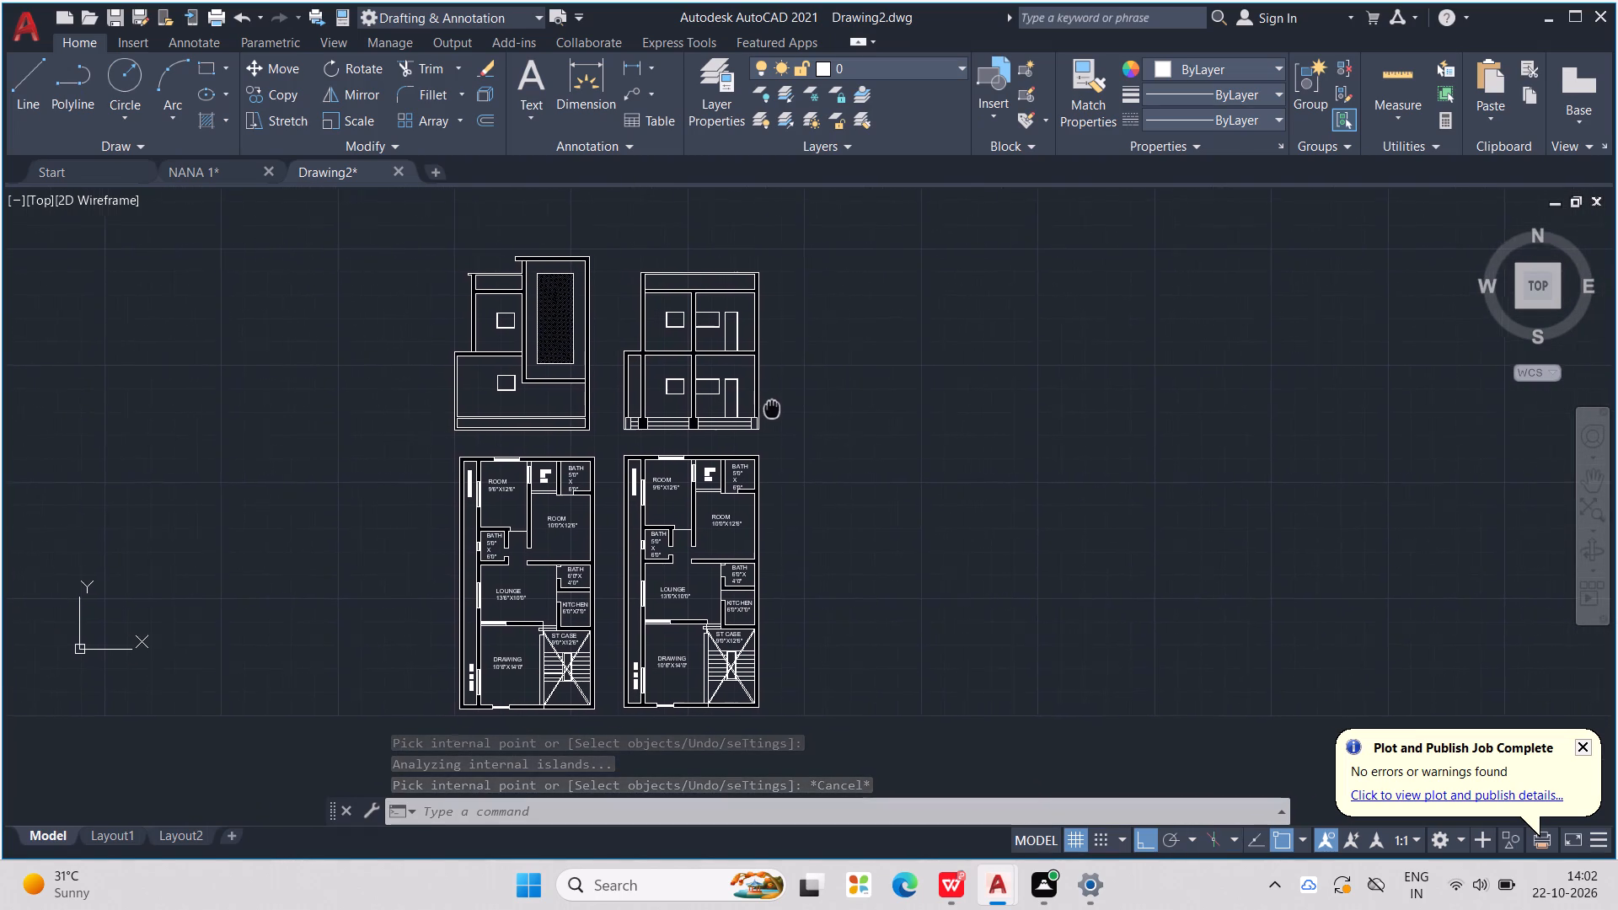
pyautogui.moveTo(773, 409); pyautogui.dragTo(861, 426, button='middle')
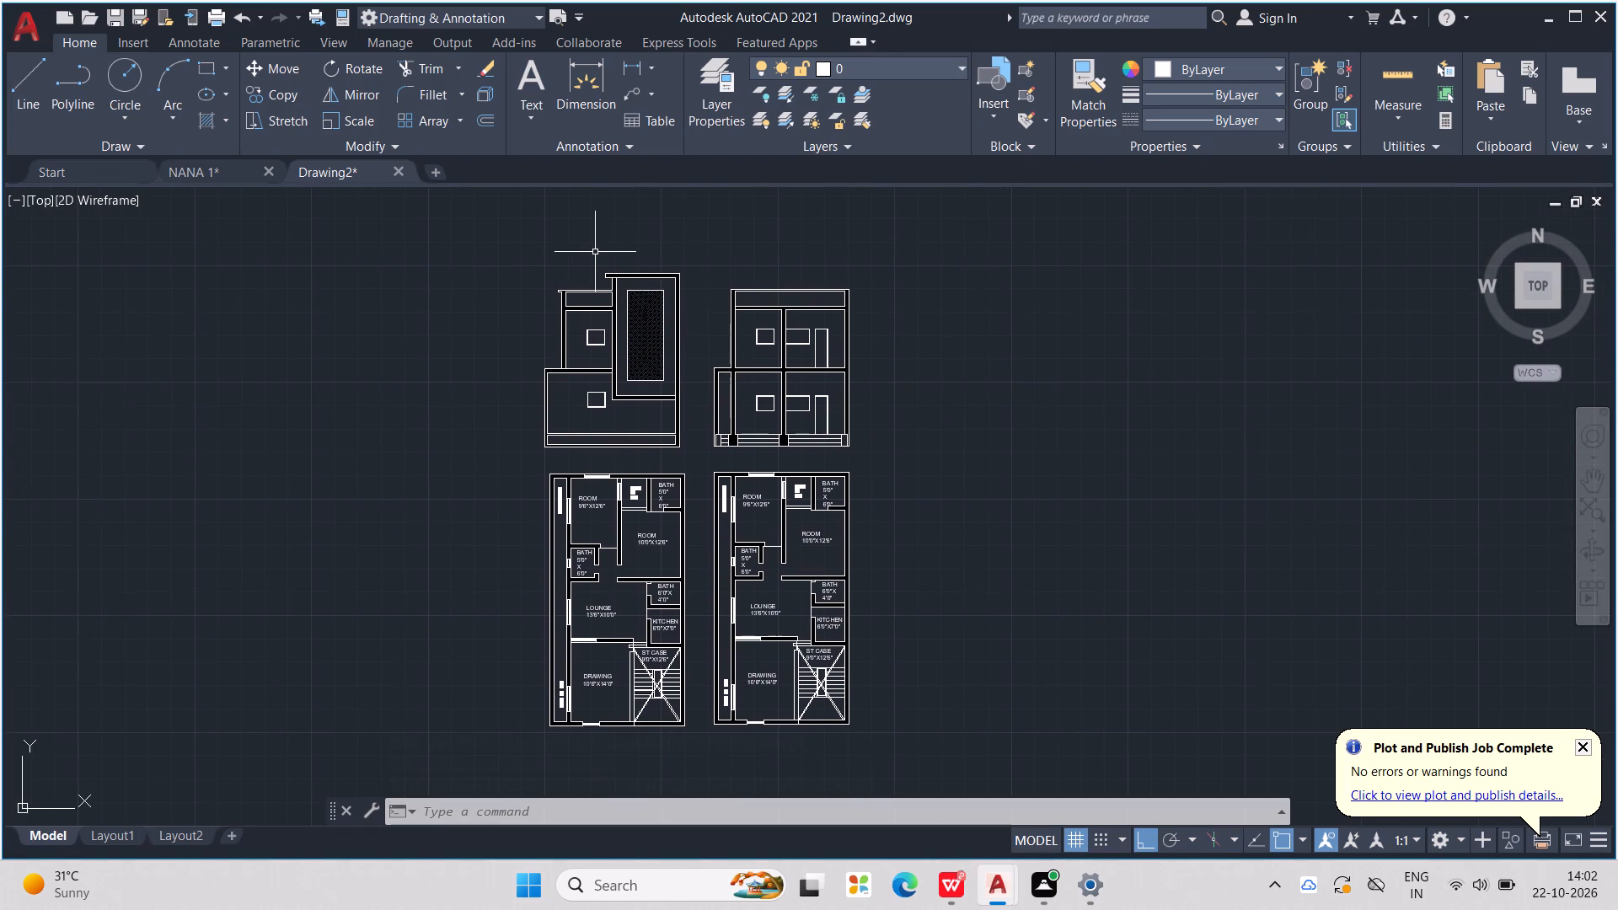
pyautogui.press('t')
pyautogui.press('Return')
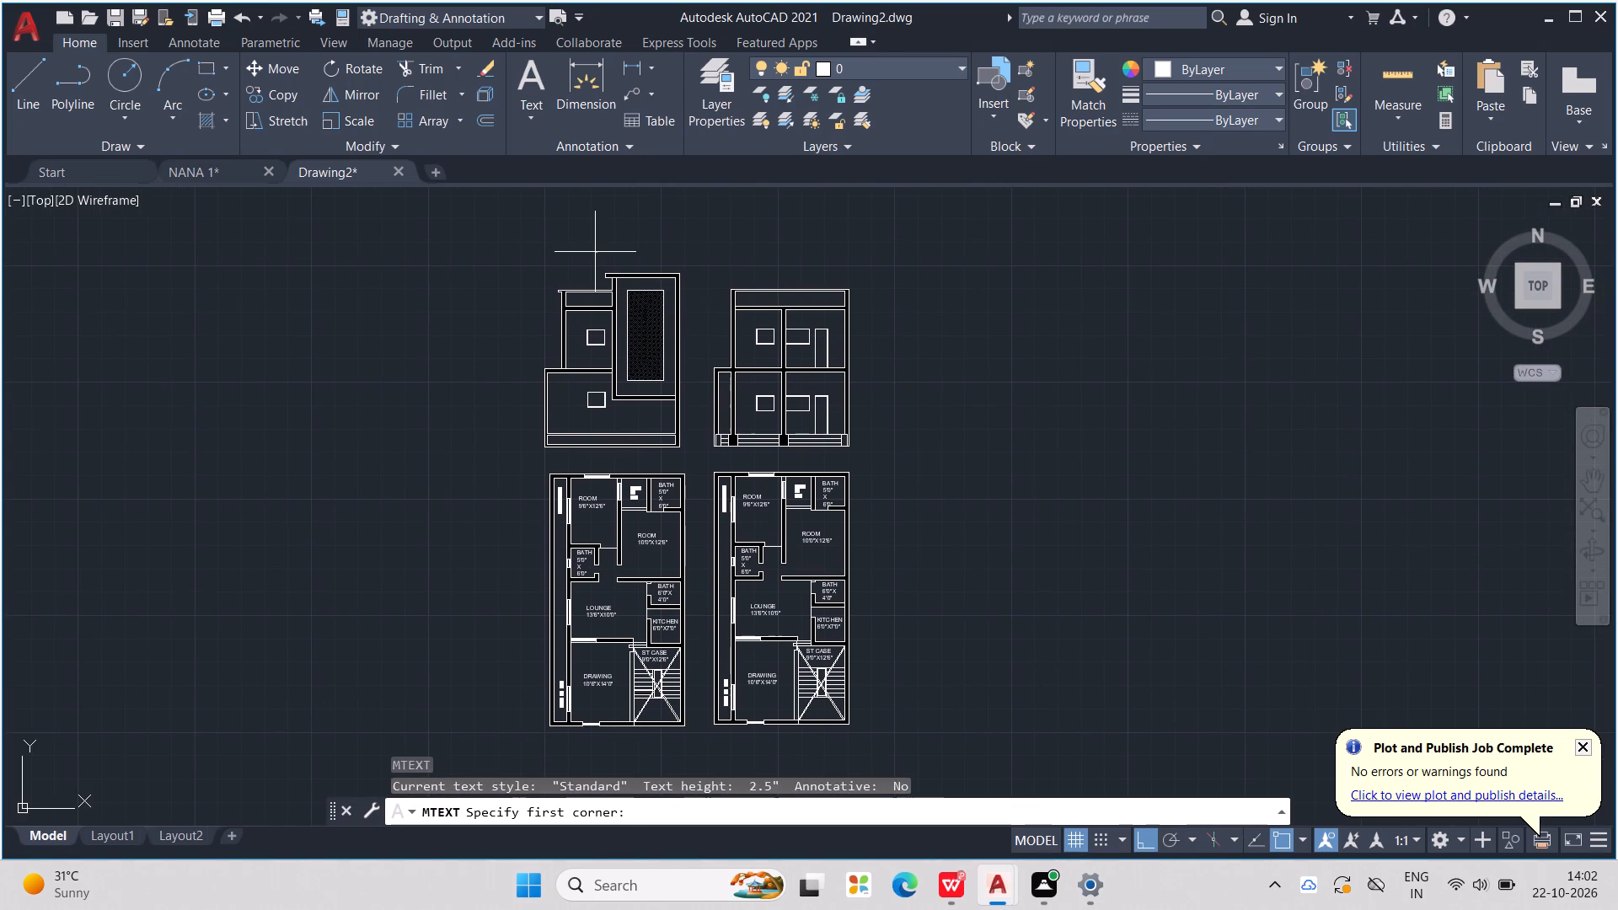
pyautogui.scroll(5, 594, 441)
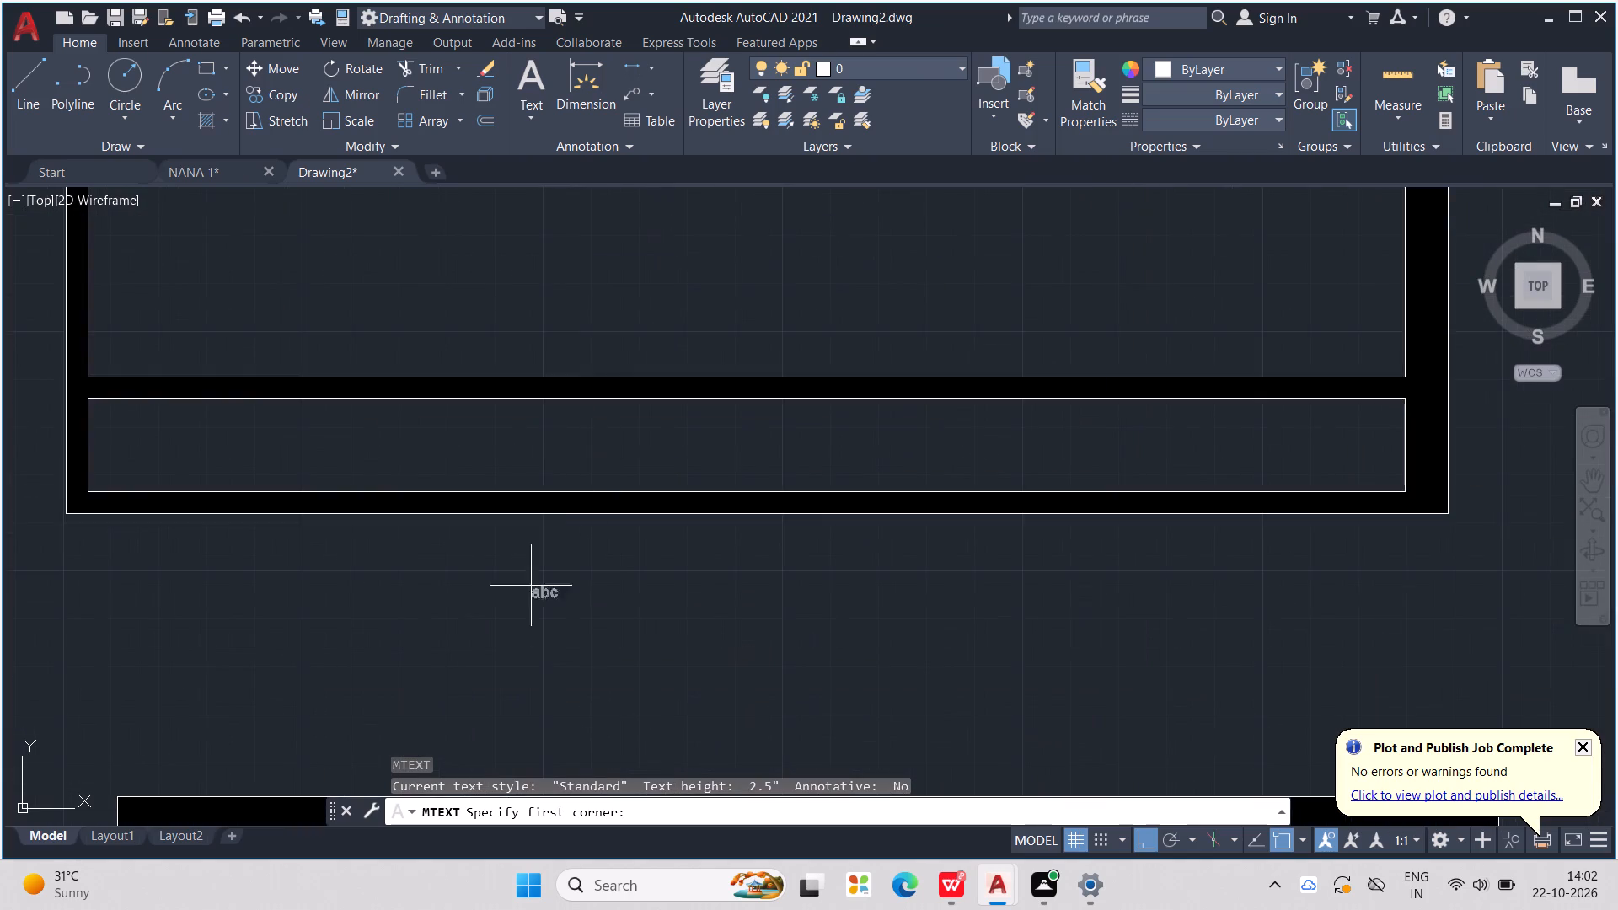
pyautogui.moveTo(522, 598); pyautogui.dragTo(581, 423, button='middle')
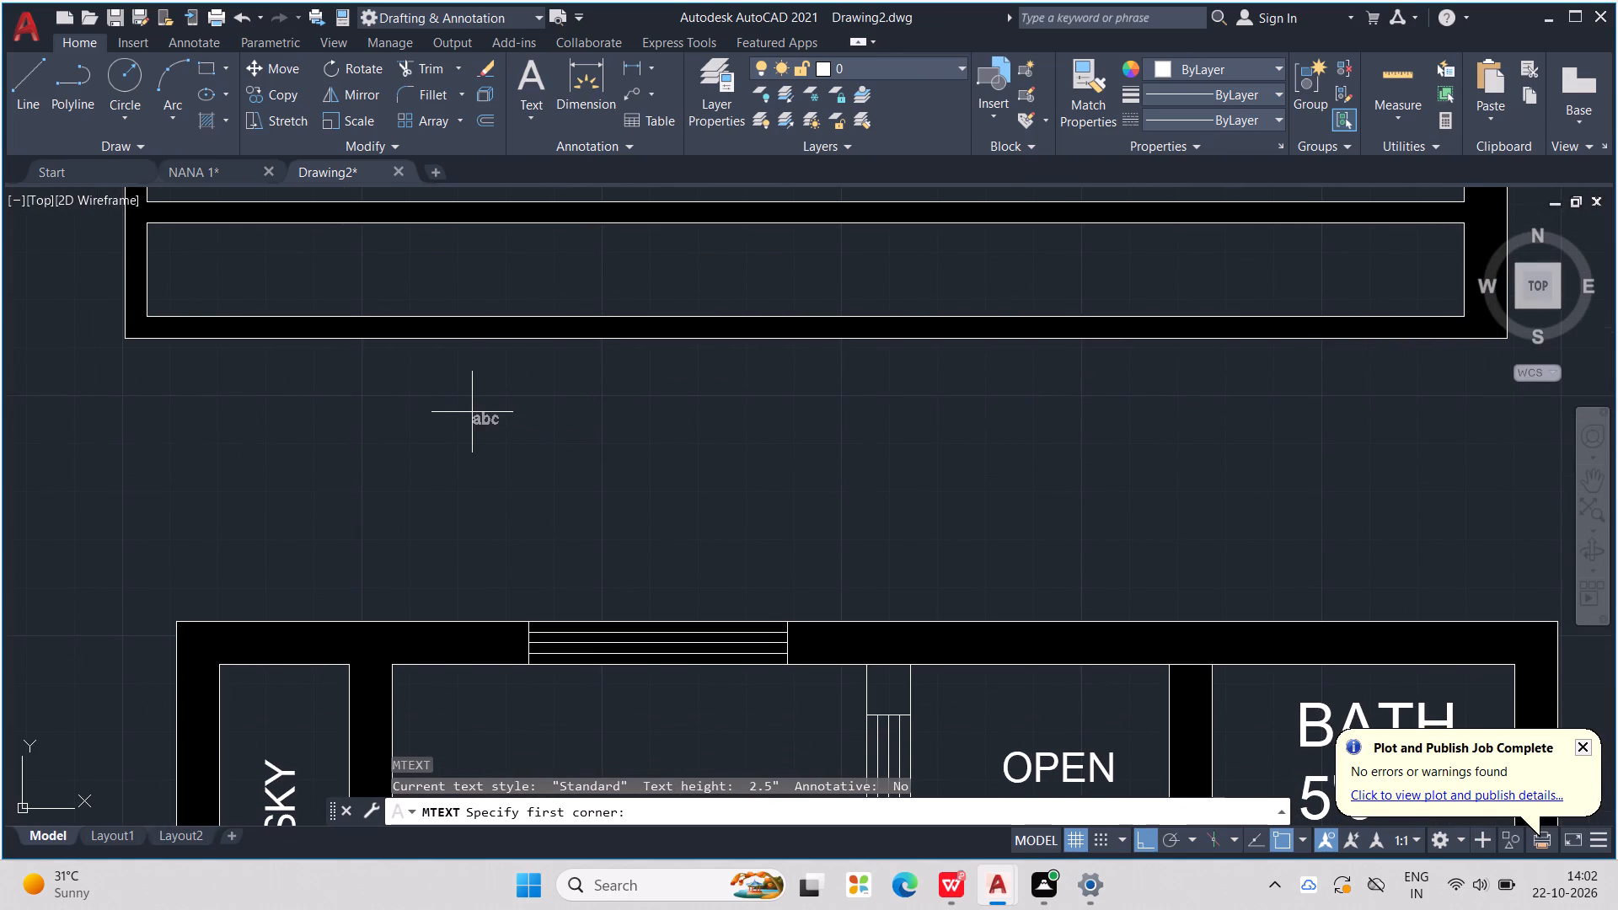
pyautogui.doubleClick(467, 409)
pyautogui.doubleClick(466, 407)
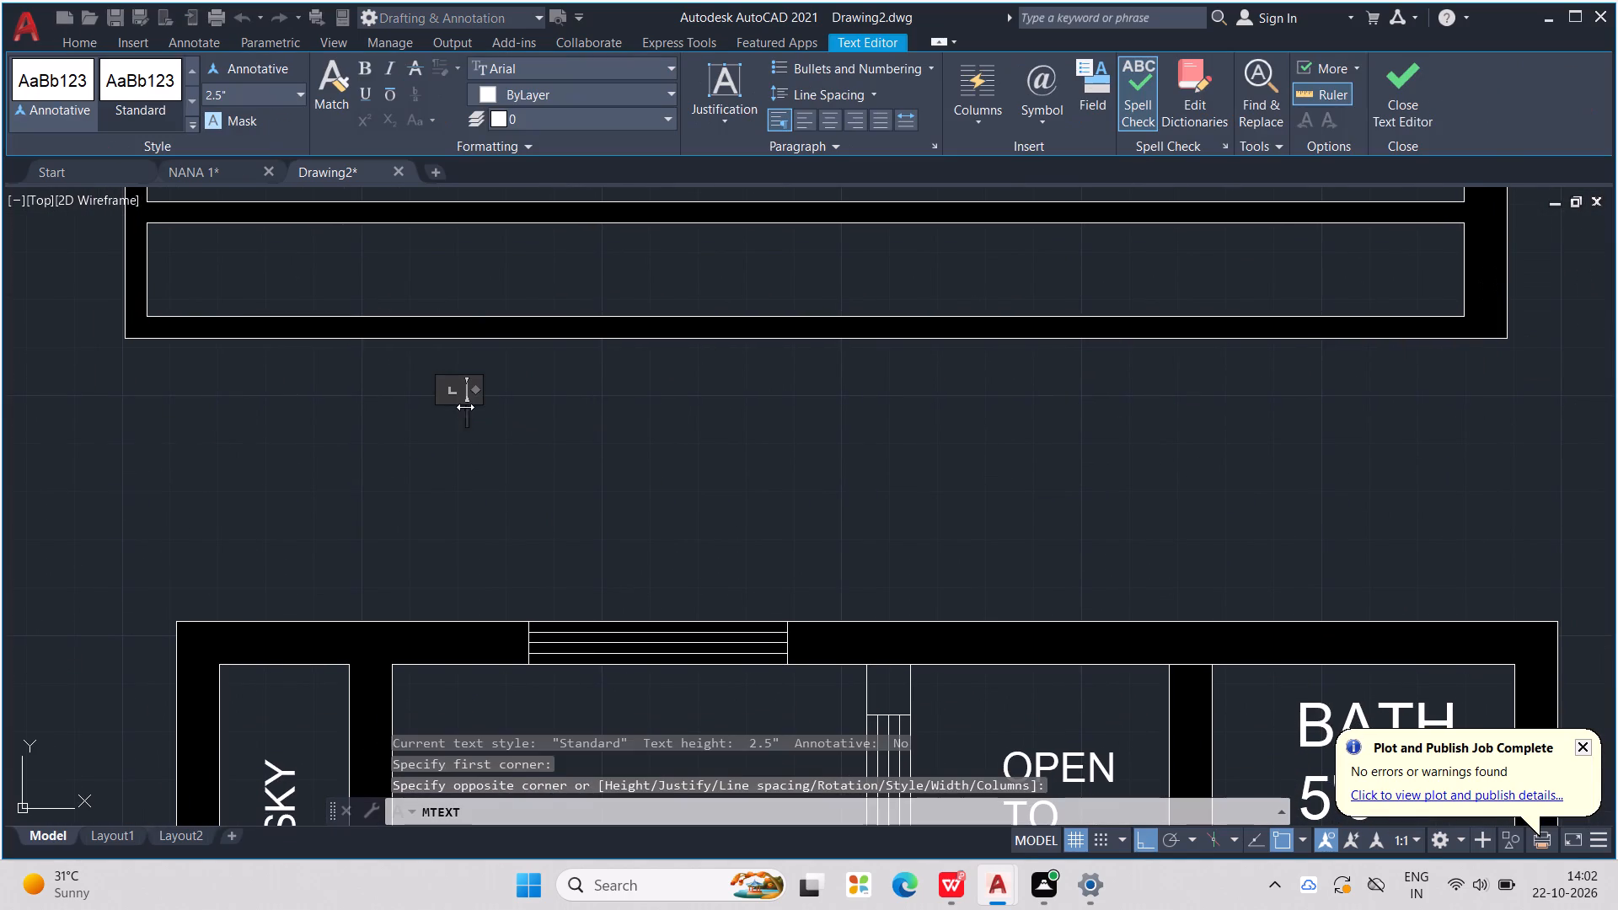
pyautogui.click(286, 91)
pyautogui.click(308, 94)
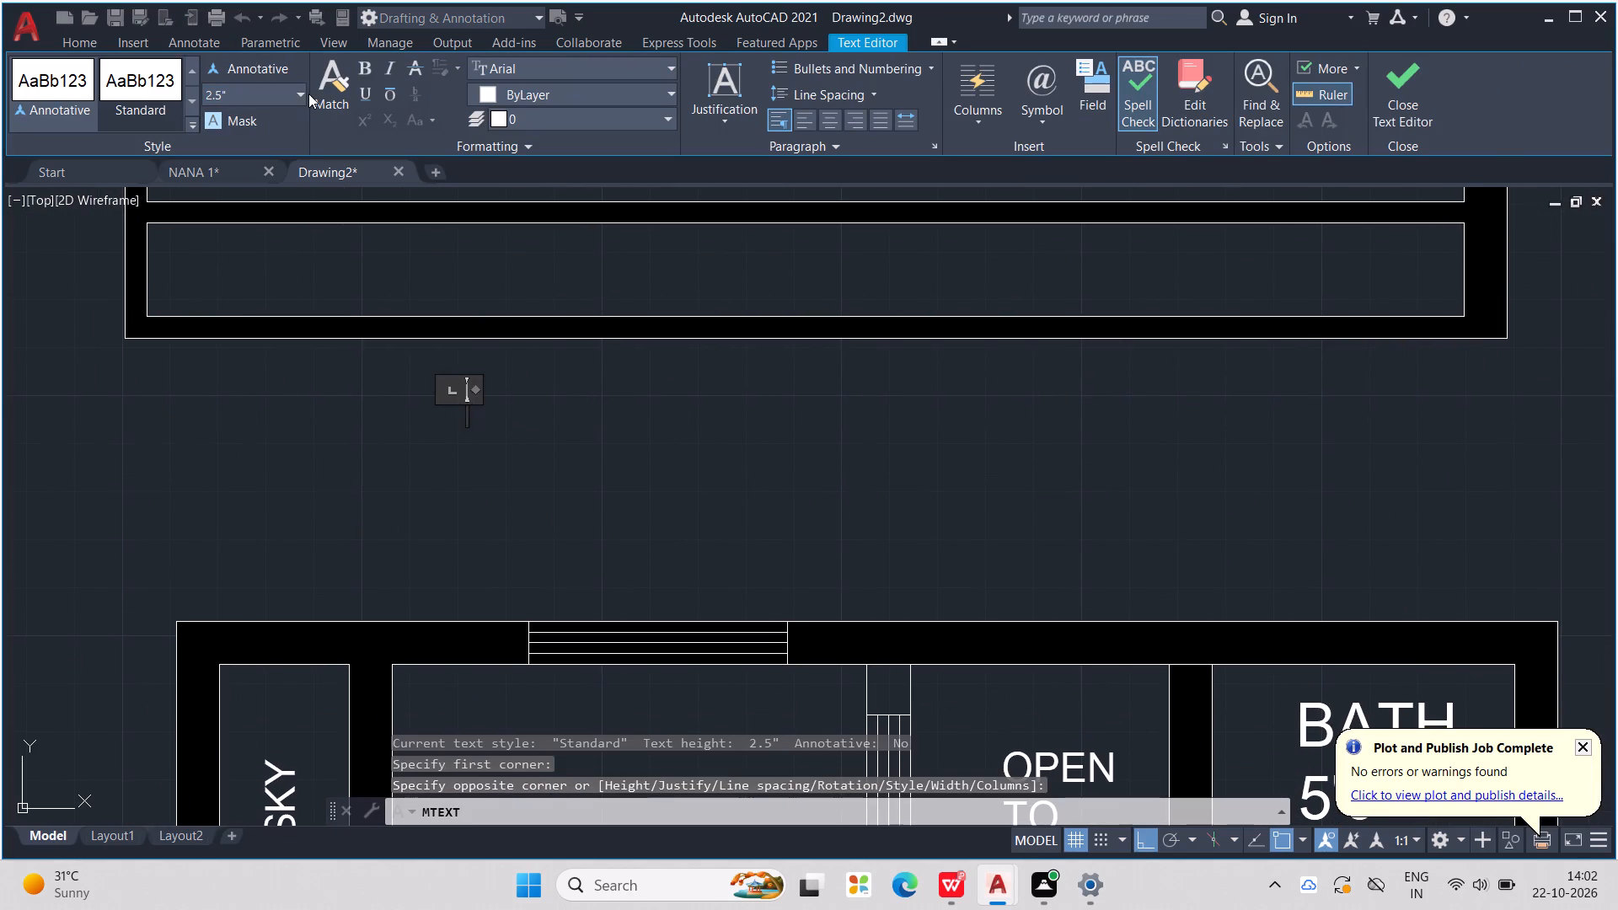
pyautogui.click(308, 94)
pyautogui.click(303, 88)
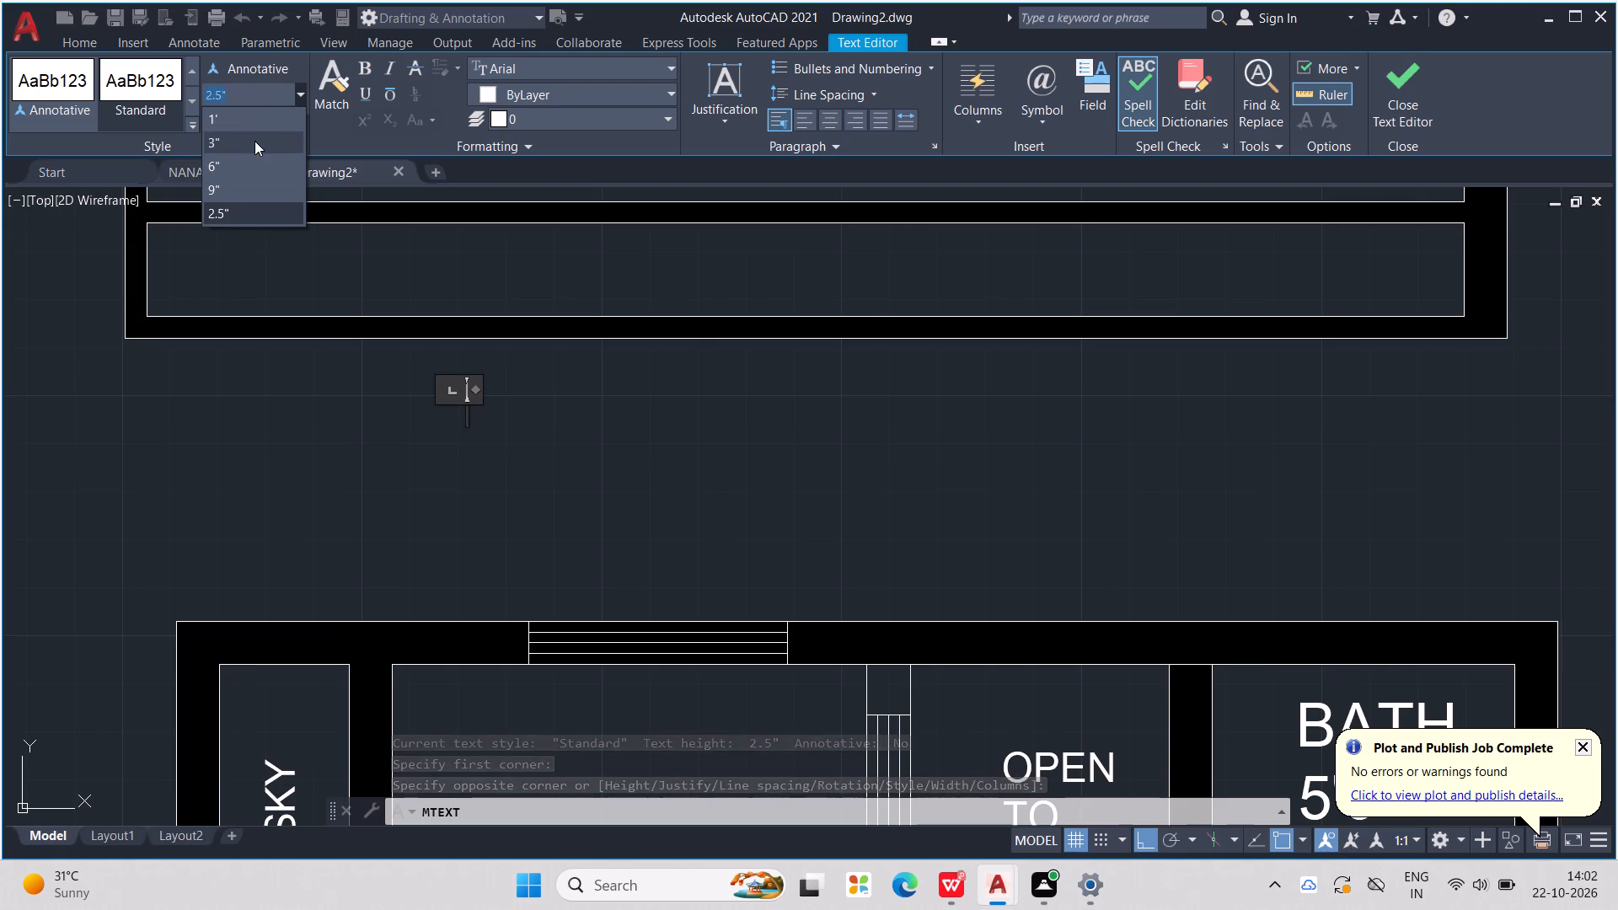
pyautogui.click(245, 187)
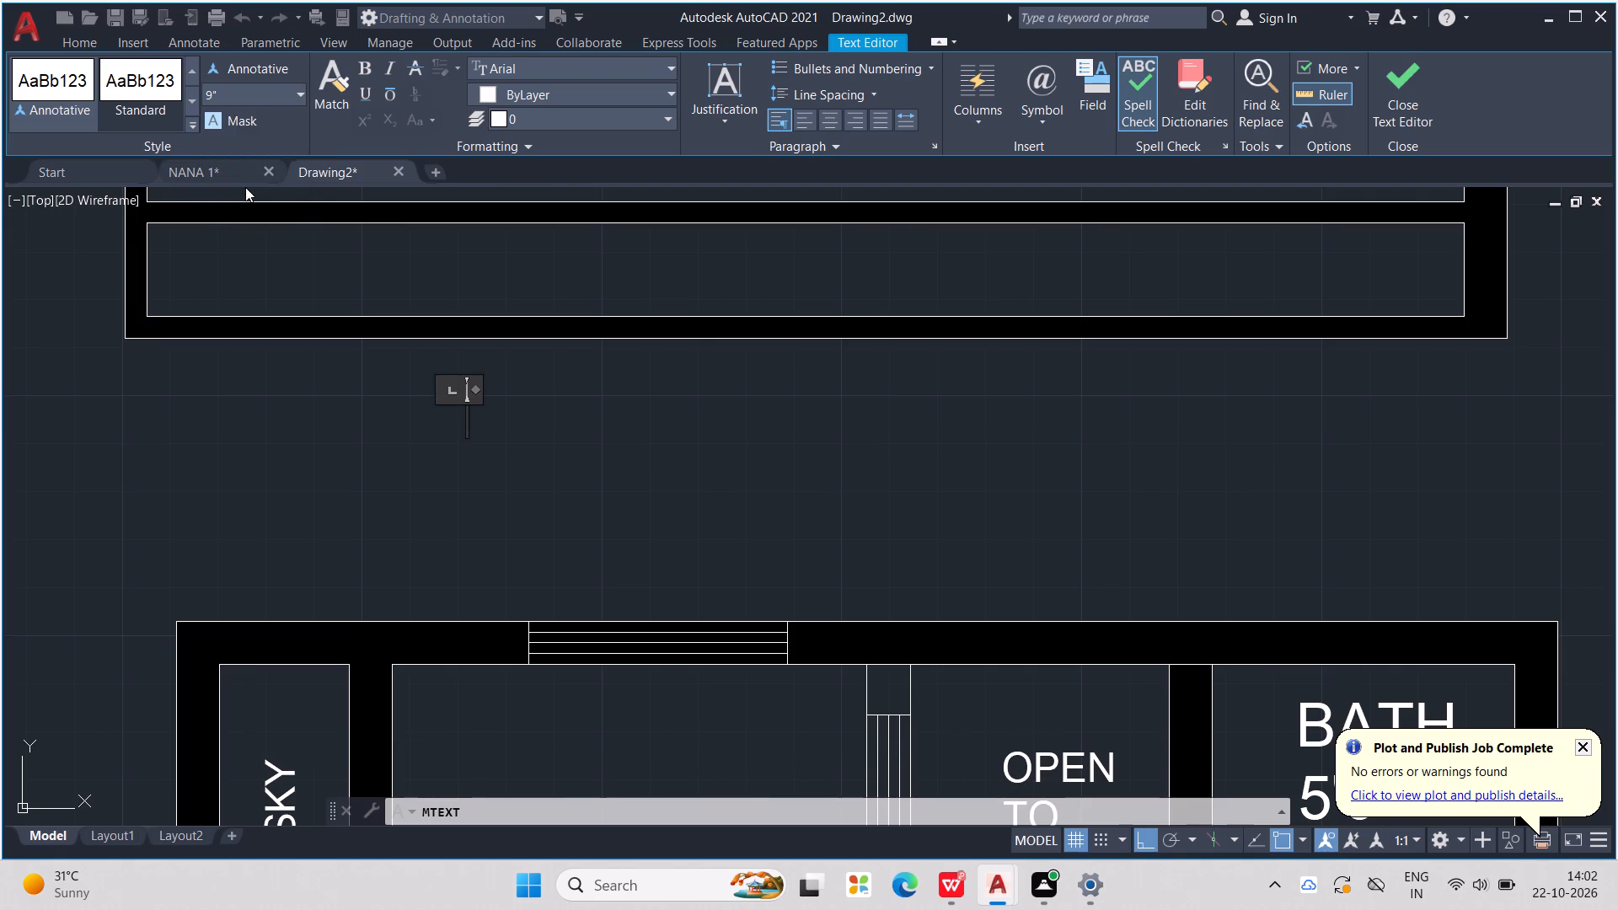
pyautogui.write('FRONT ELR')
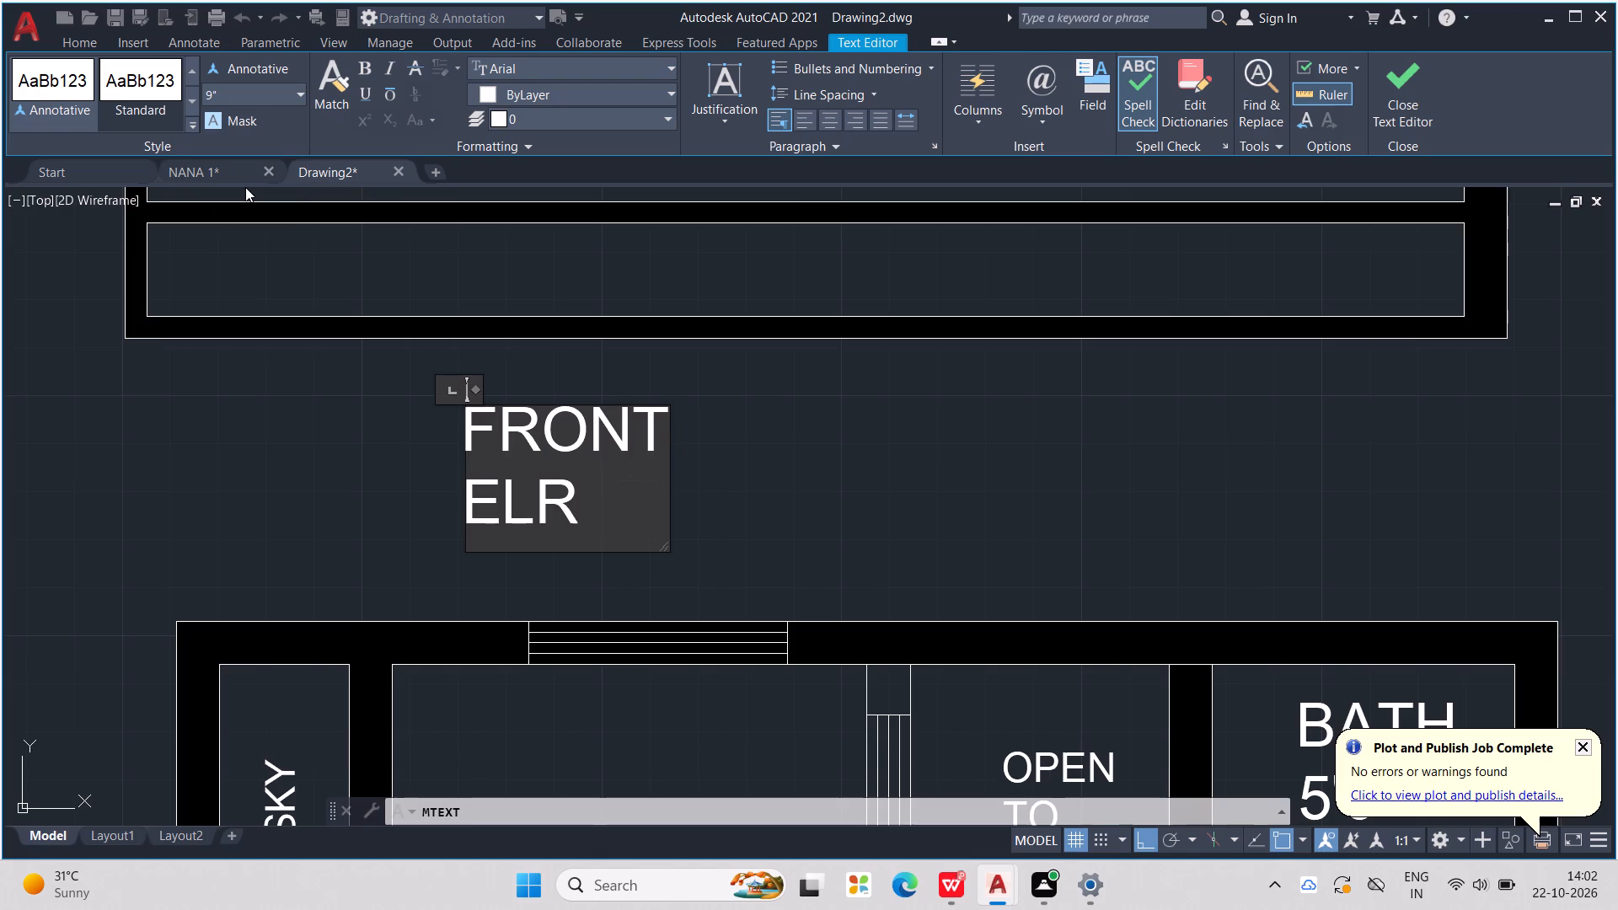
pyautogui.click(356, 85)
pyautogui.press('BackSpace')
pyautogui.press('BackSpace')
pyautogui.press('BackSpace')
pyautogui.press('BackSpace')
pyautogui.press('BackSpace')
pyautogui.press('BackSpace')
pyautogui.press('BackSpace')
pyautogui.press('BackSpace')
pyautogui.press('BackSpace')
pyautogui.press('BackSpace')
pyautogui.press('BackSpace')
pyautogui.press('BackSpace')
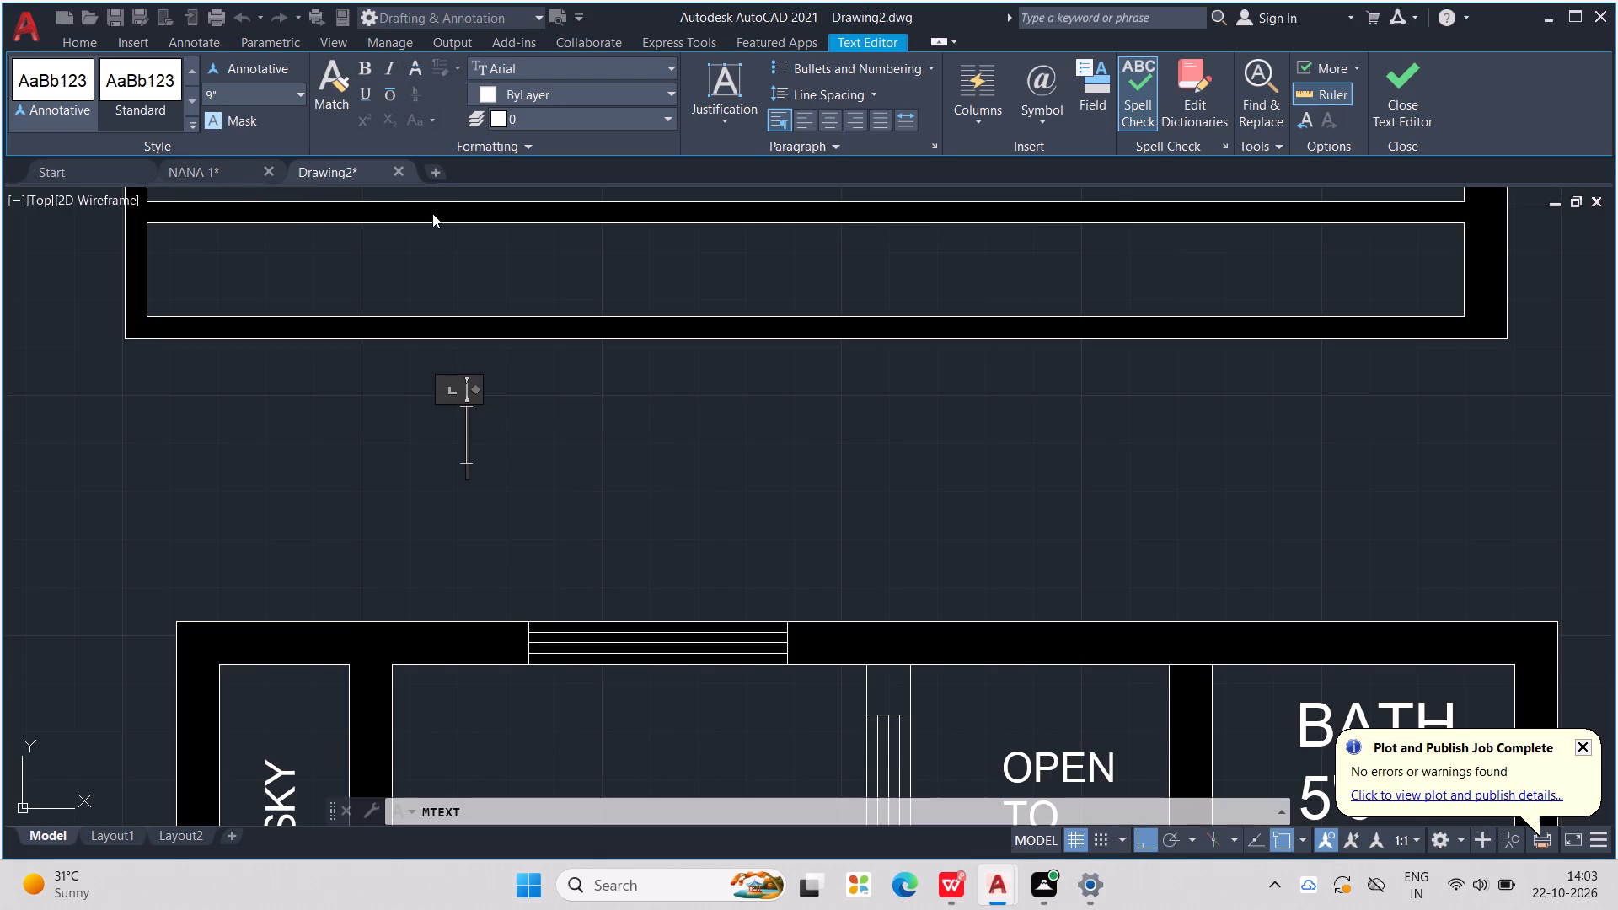
# Enter the title FRONT ELEVATION beneath the left section and widen its text box so the title fits on one line.
pyautogui.press('f')
pyautogui.write('RONT')
pyautogui.press('space')
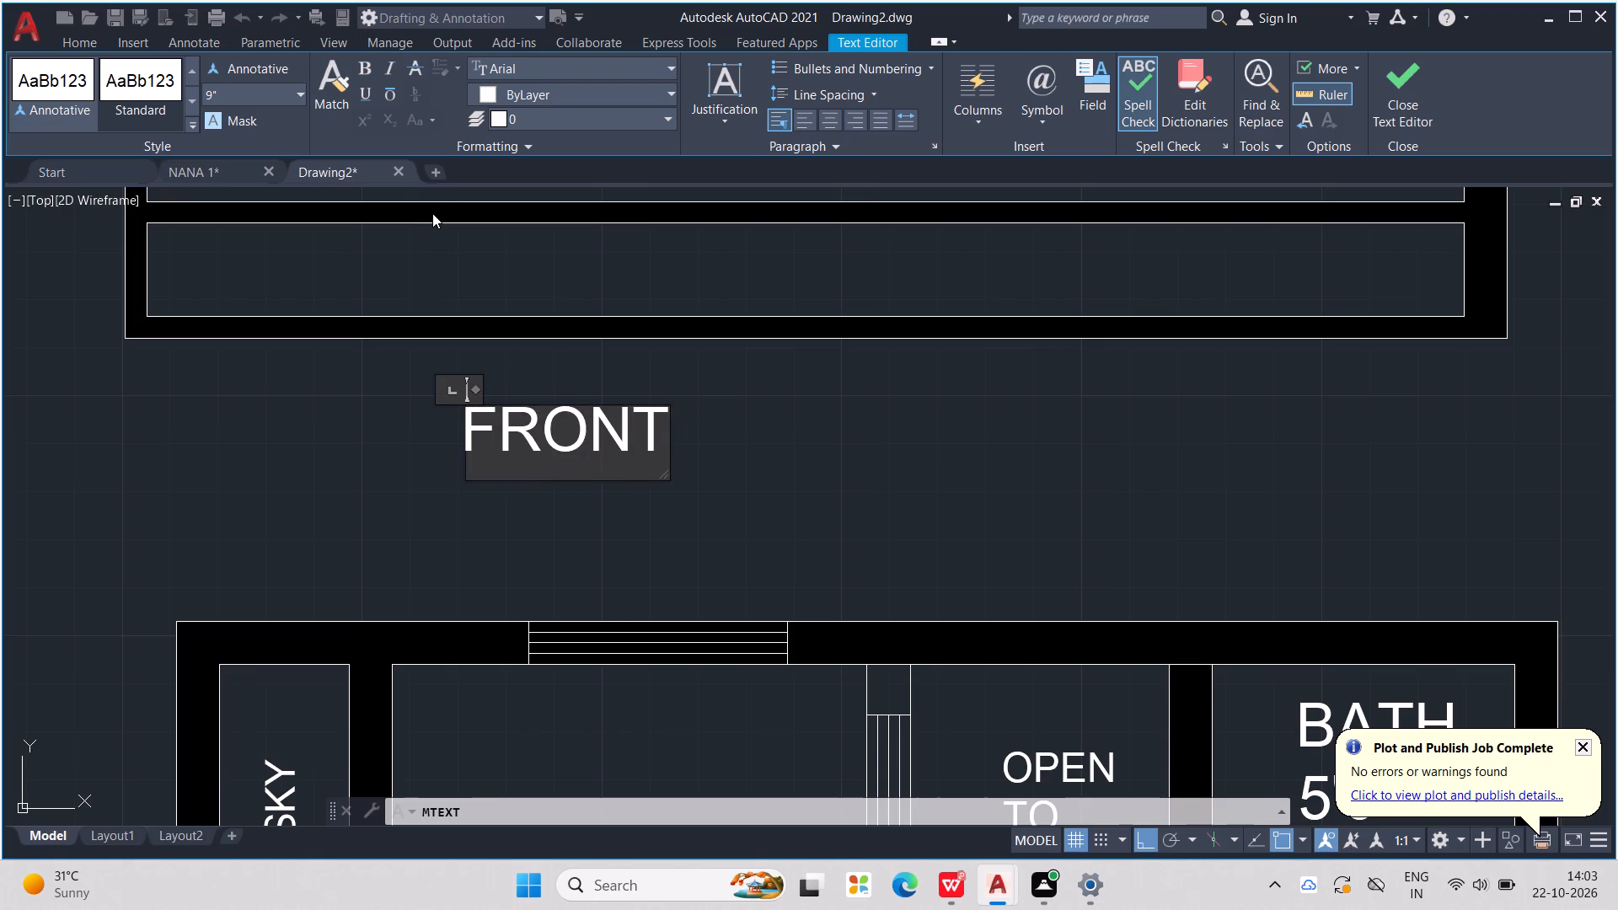
pyautogui.write('EL')
pyautogui.write('EVA')
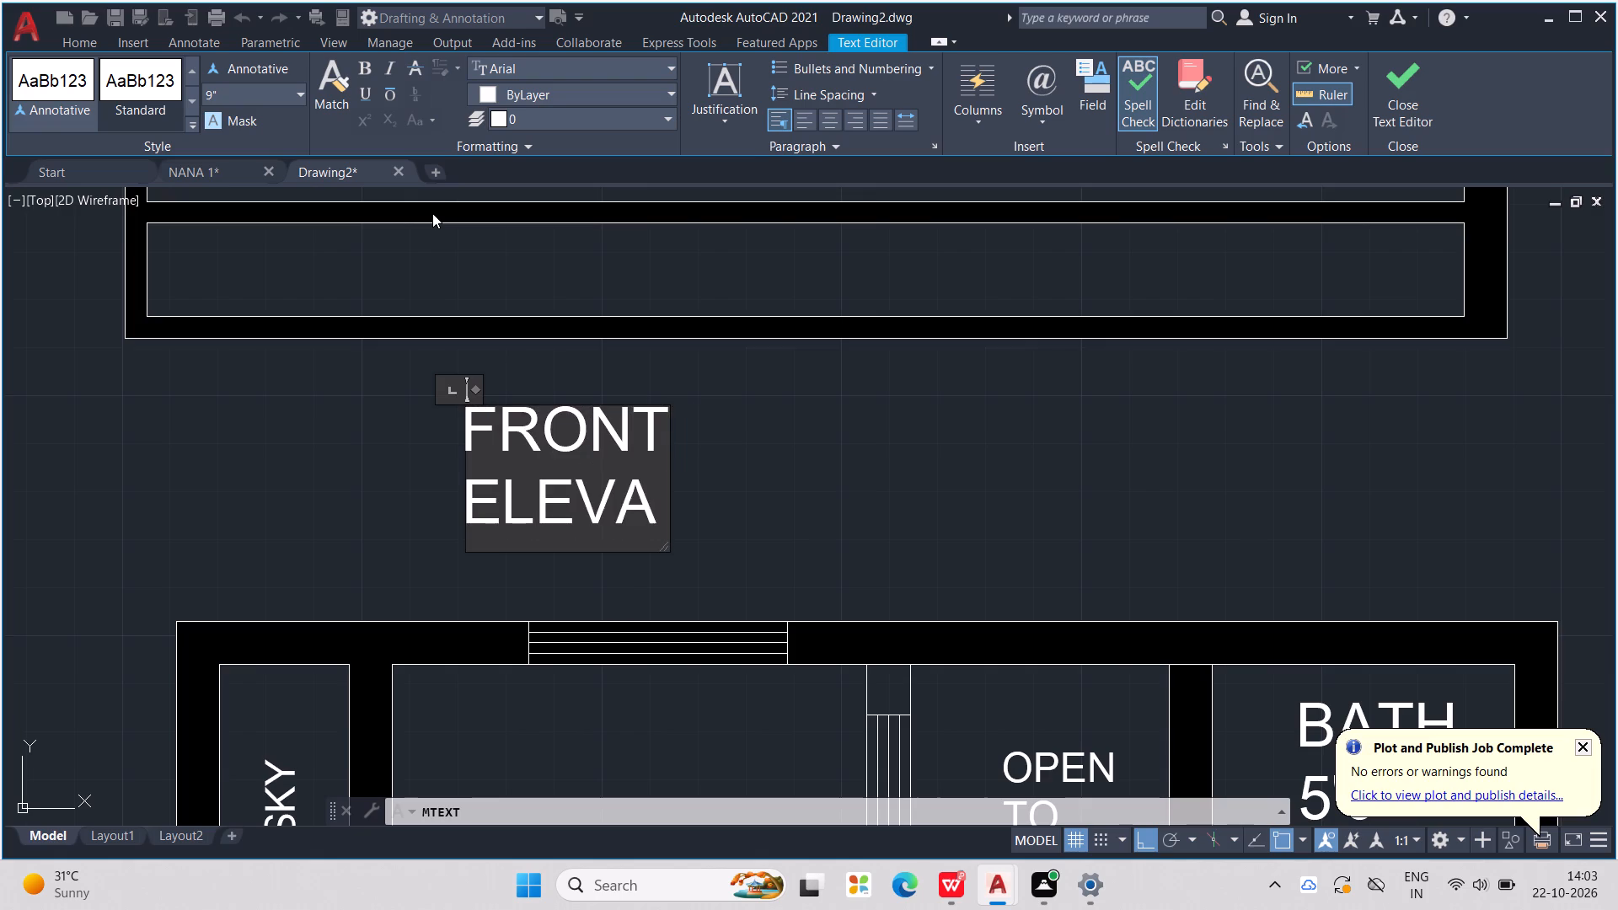
pyautogui.write('TION')
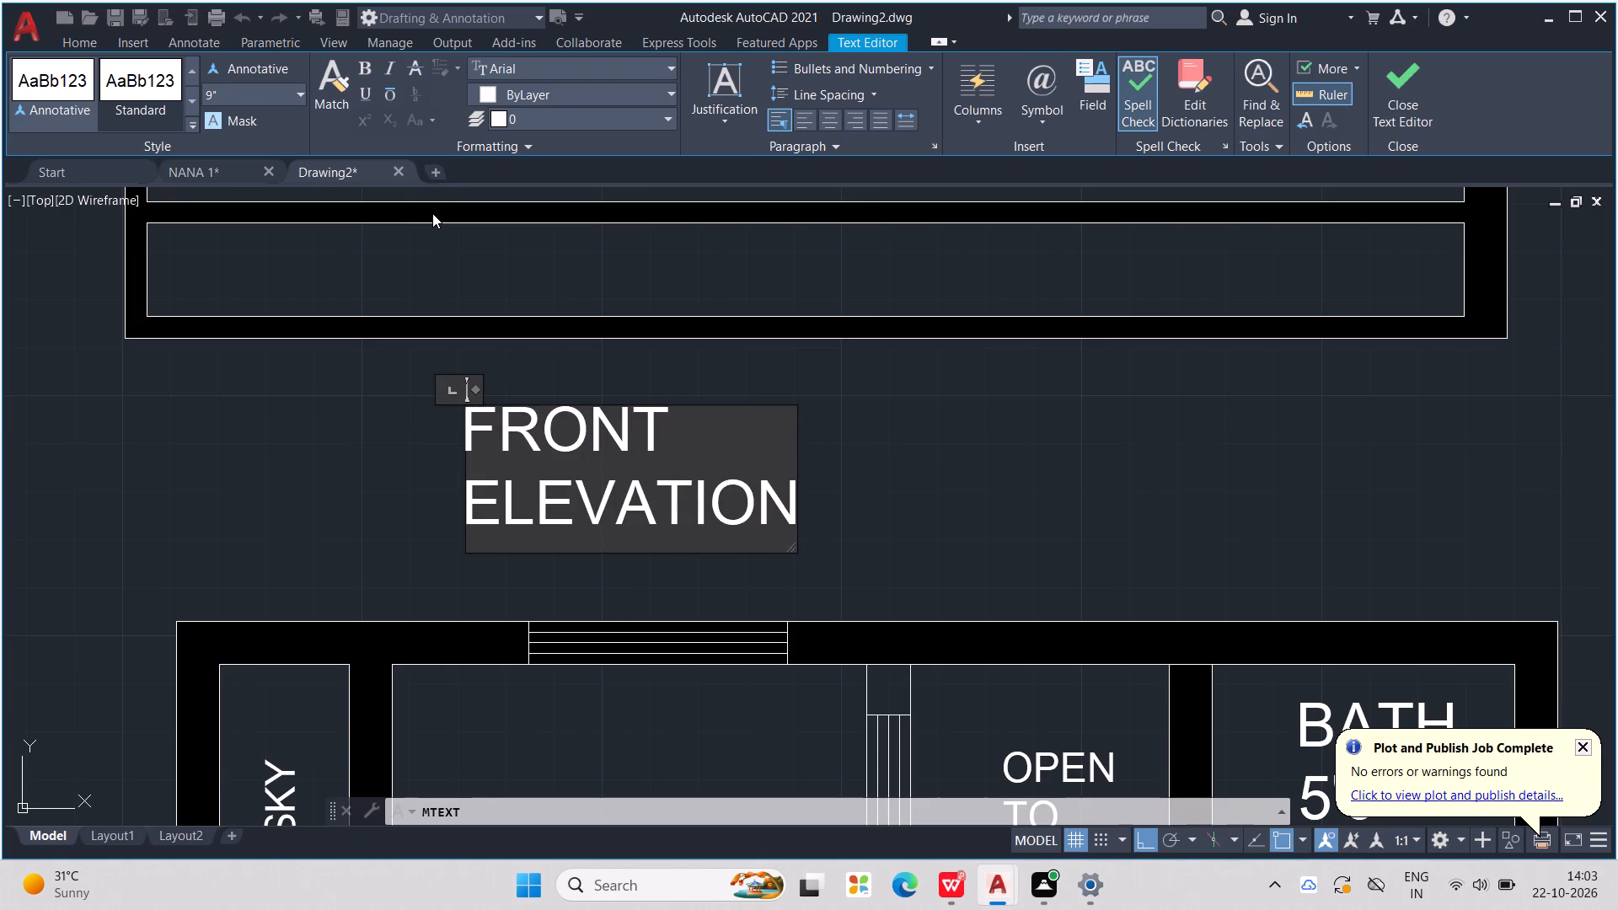
pyautogui.click(478, 385)
pyautogui.moveTo(476, 386); pyautogui.dragTo(1014, 432)
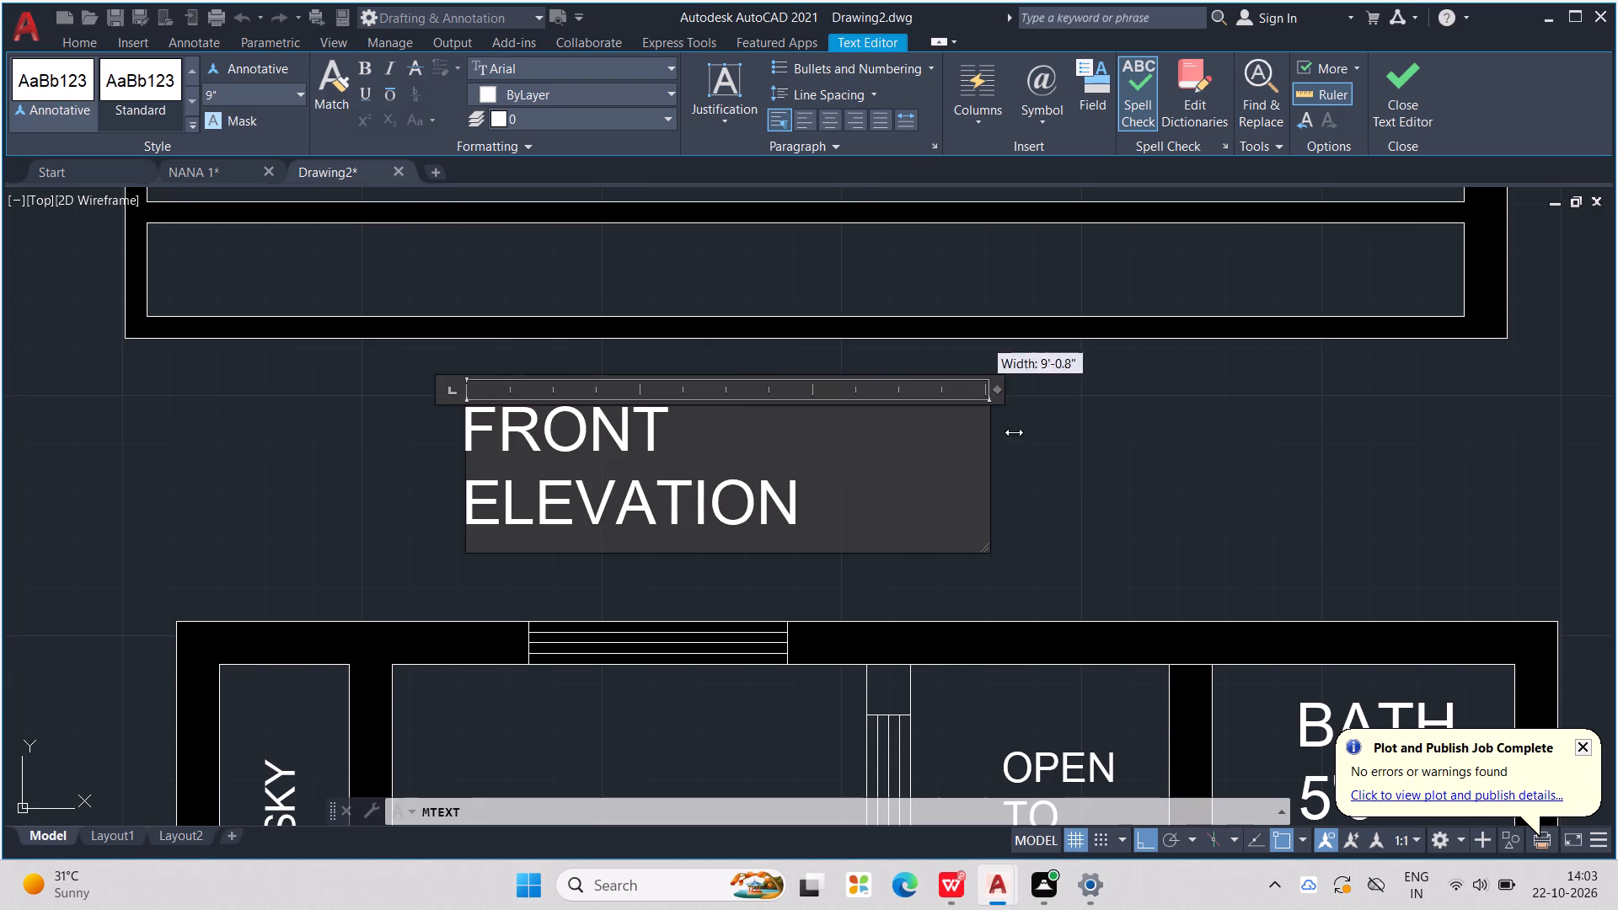
pyautogui.moveTo(1014, 432); pyautogui.dragTo(1171, 454)
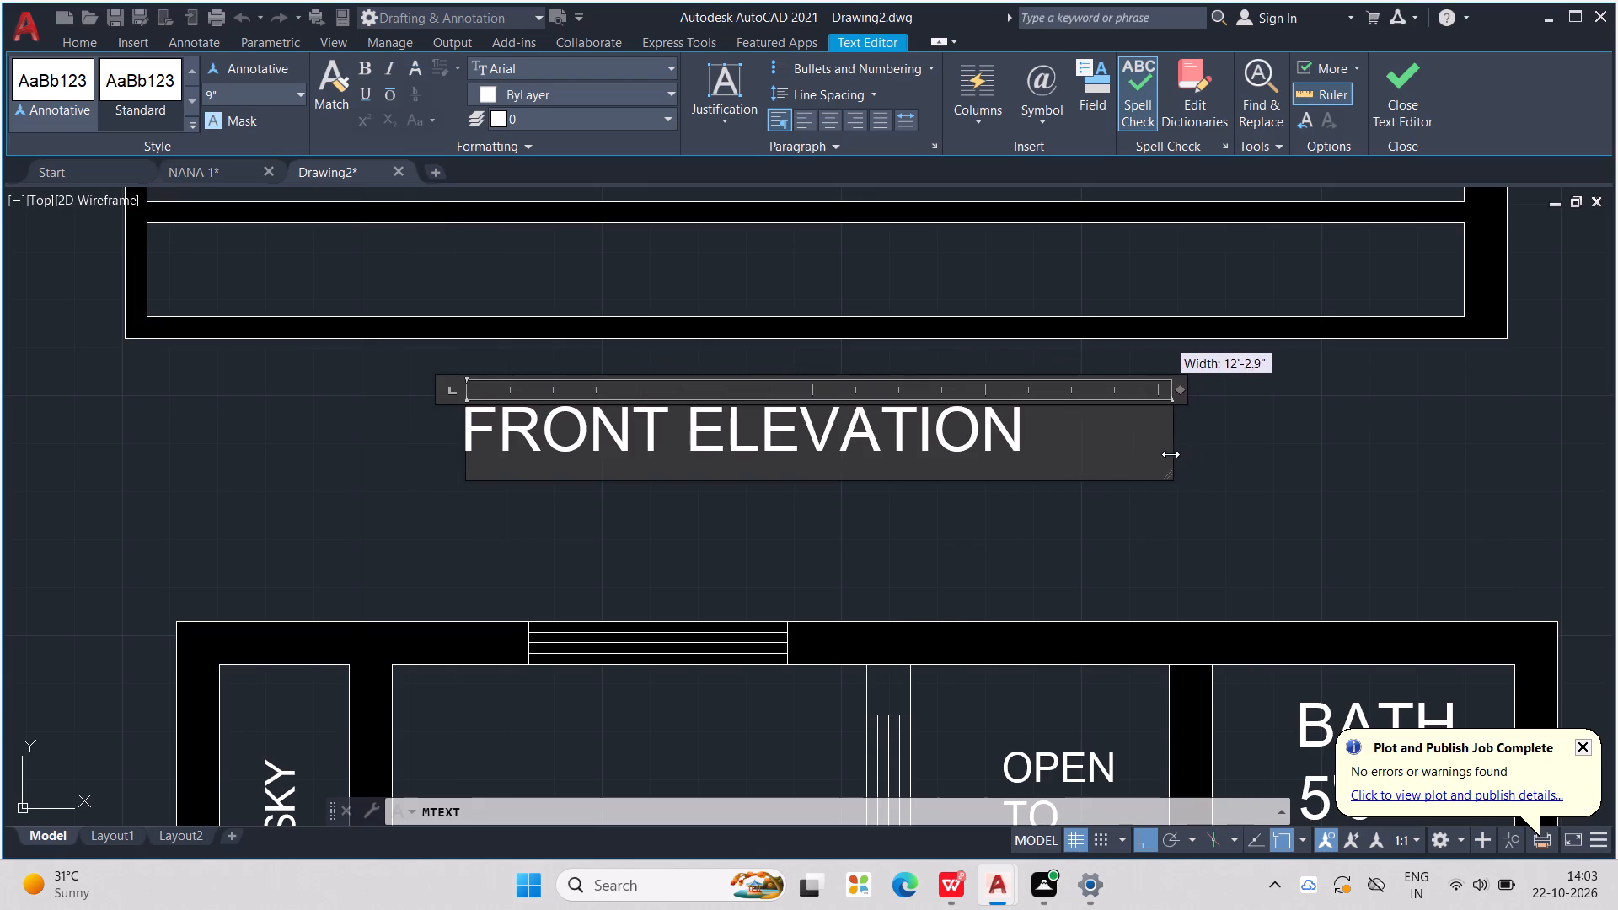
pyautogui.moveTo(1171, 454); pyautogui.dragTo(1152, 458)
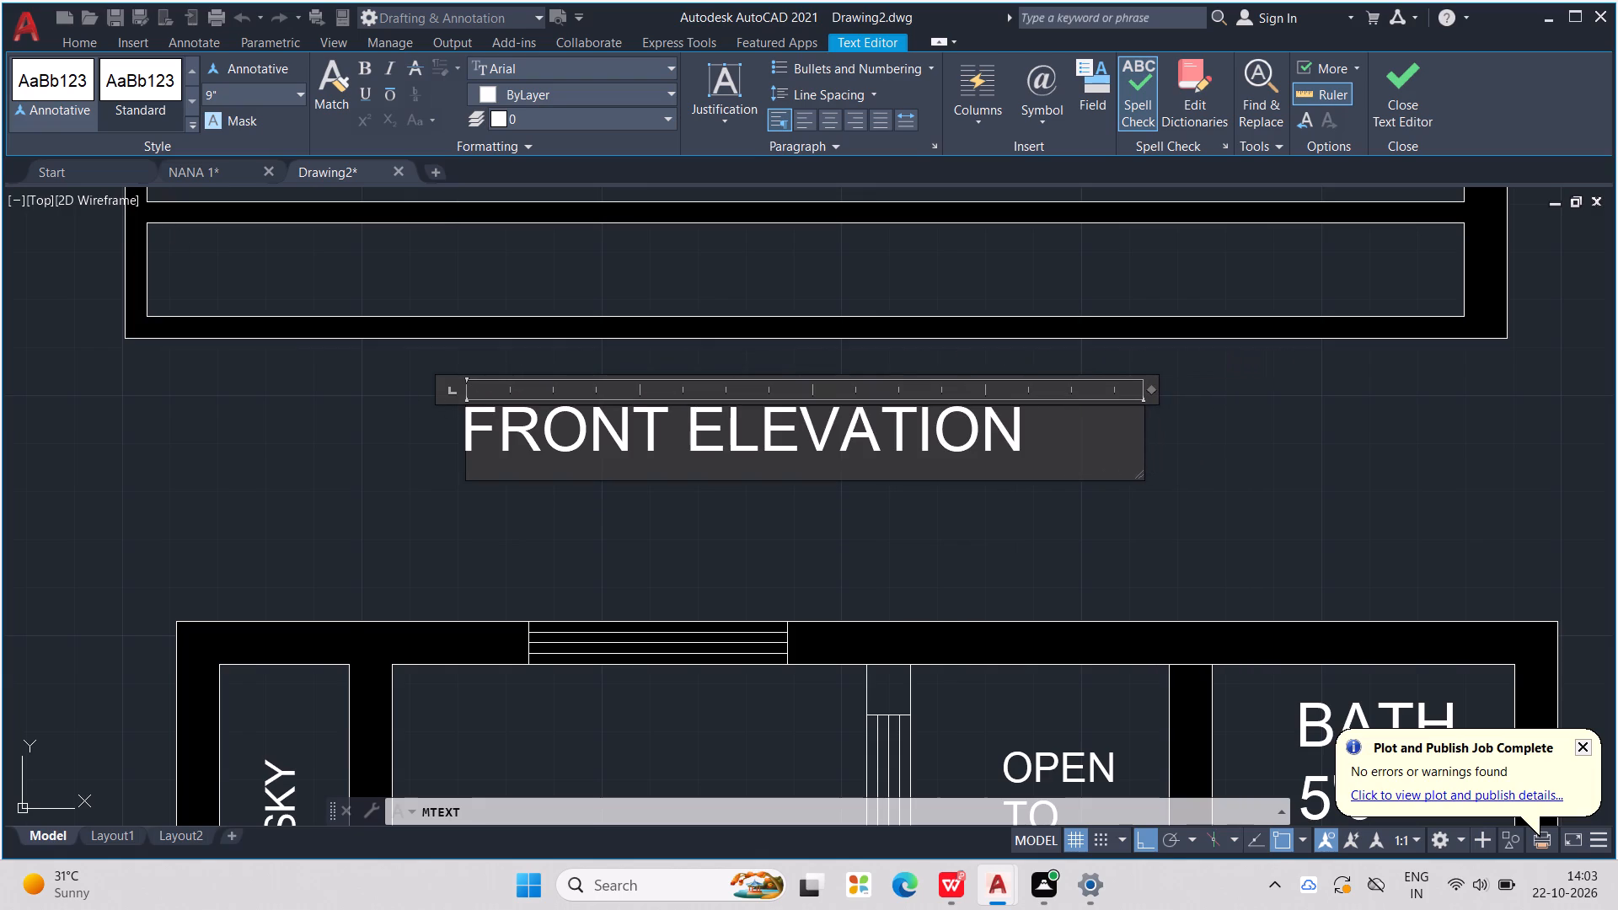
pyautogui.click(1220, 555)
# Draw a line under the FRONT ELEVATION title running past its last letter, plus a short vertical line down at the title's end.
pyautogui.scroll(-3, 726, 435)
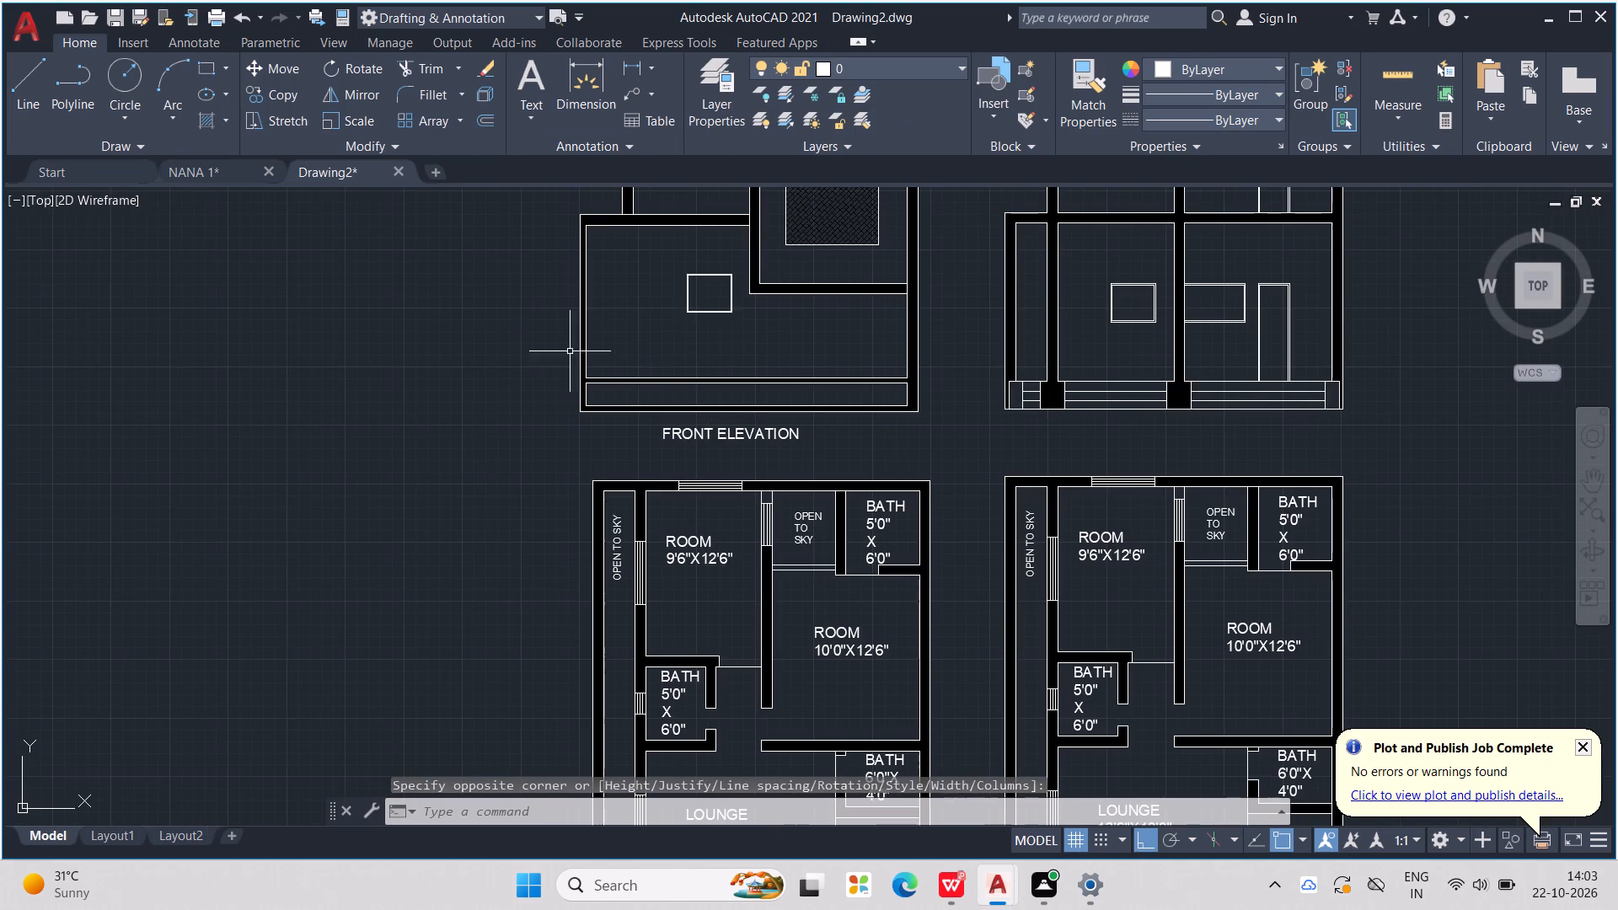
pyautogui.scroll(1, 302, 101)
pyautogui.click(24, 81)
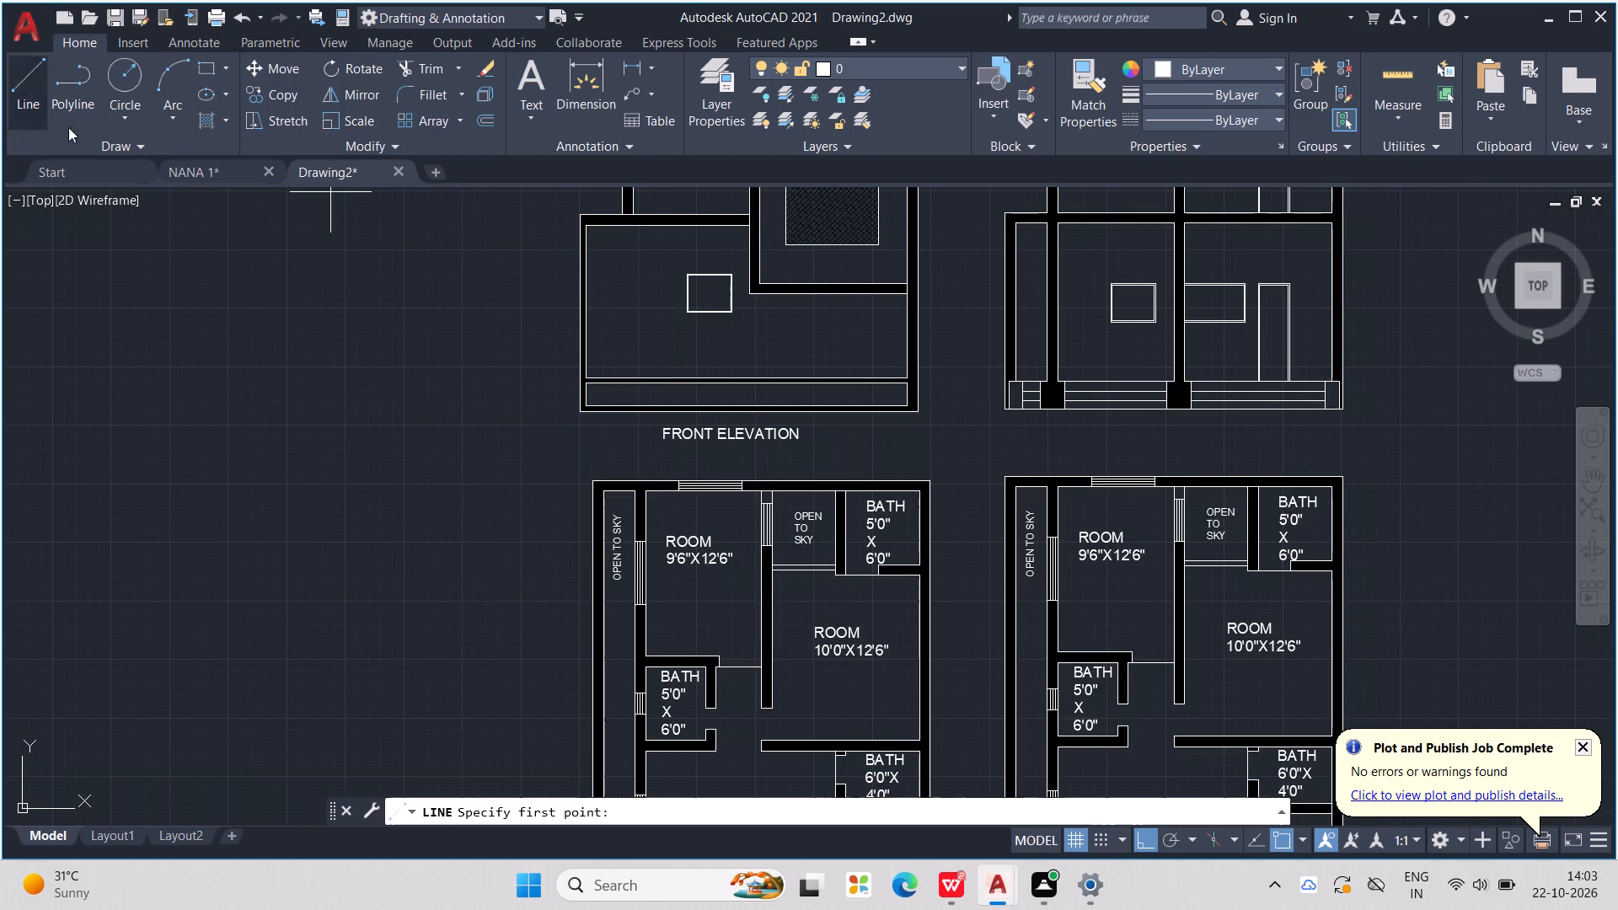
pyautogui.scroll(3, 682, 465)
pyautogui.moveTo(683, 461); pyautogui.dragTo(683, 482, button='middle')
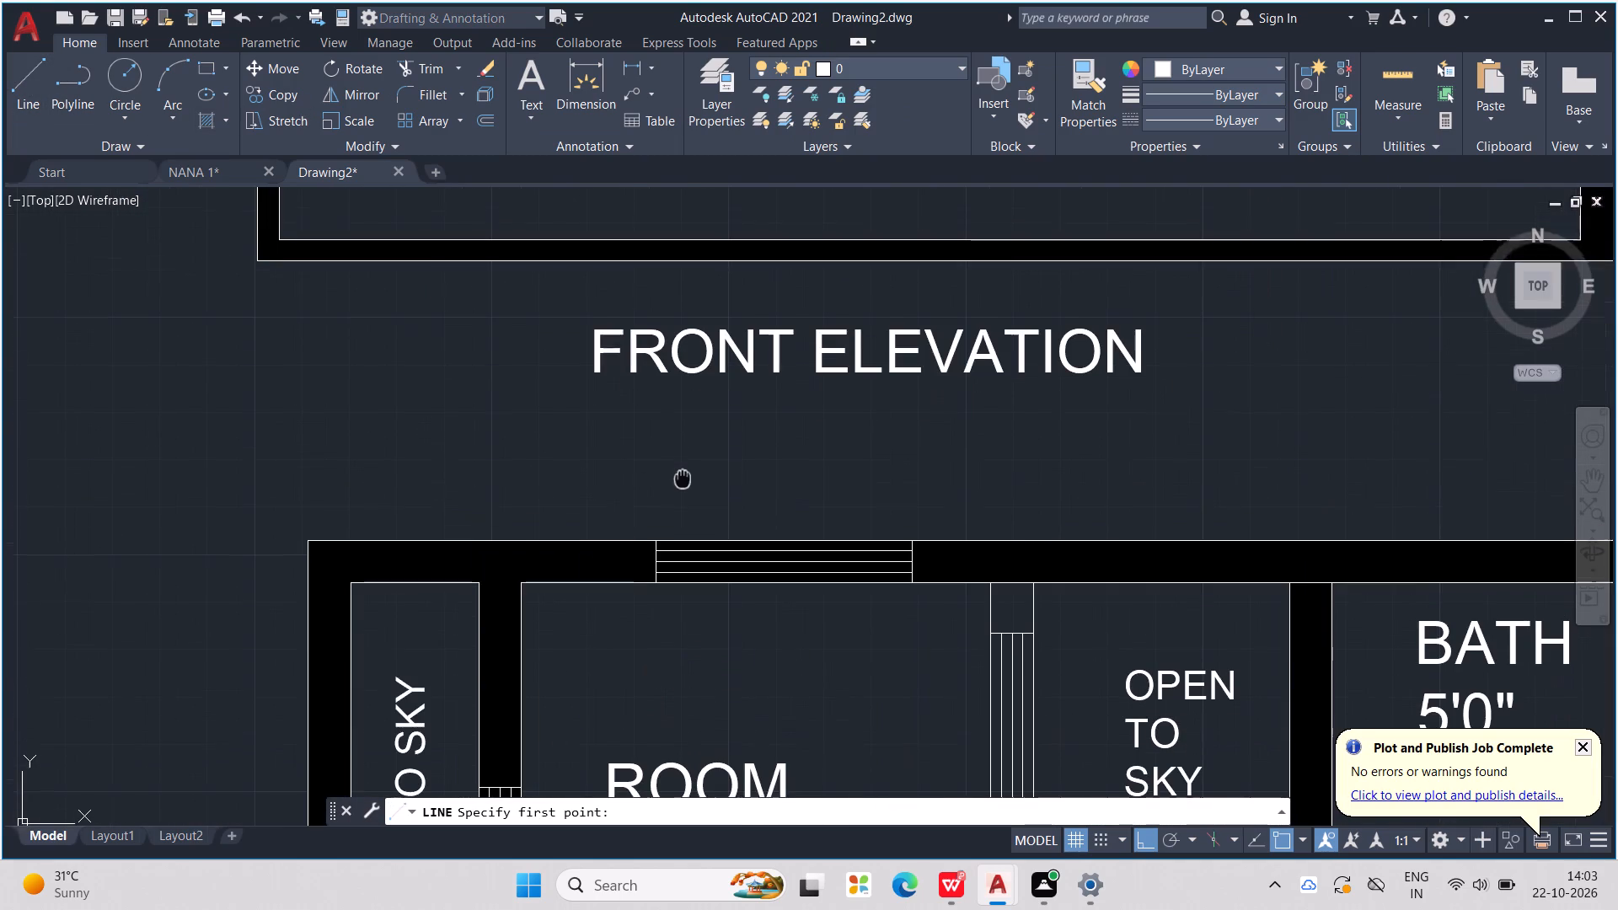
pyautogui.moveTo(683, 482); pyautogui.dragTo(685, 554, button='middle')
pyautogui.scroll(-3, 697, 522)
pyautogui.scroll(3, 694, 471)
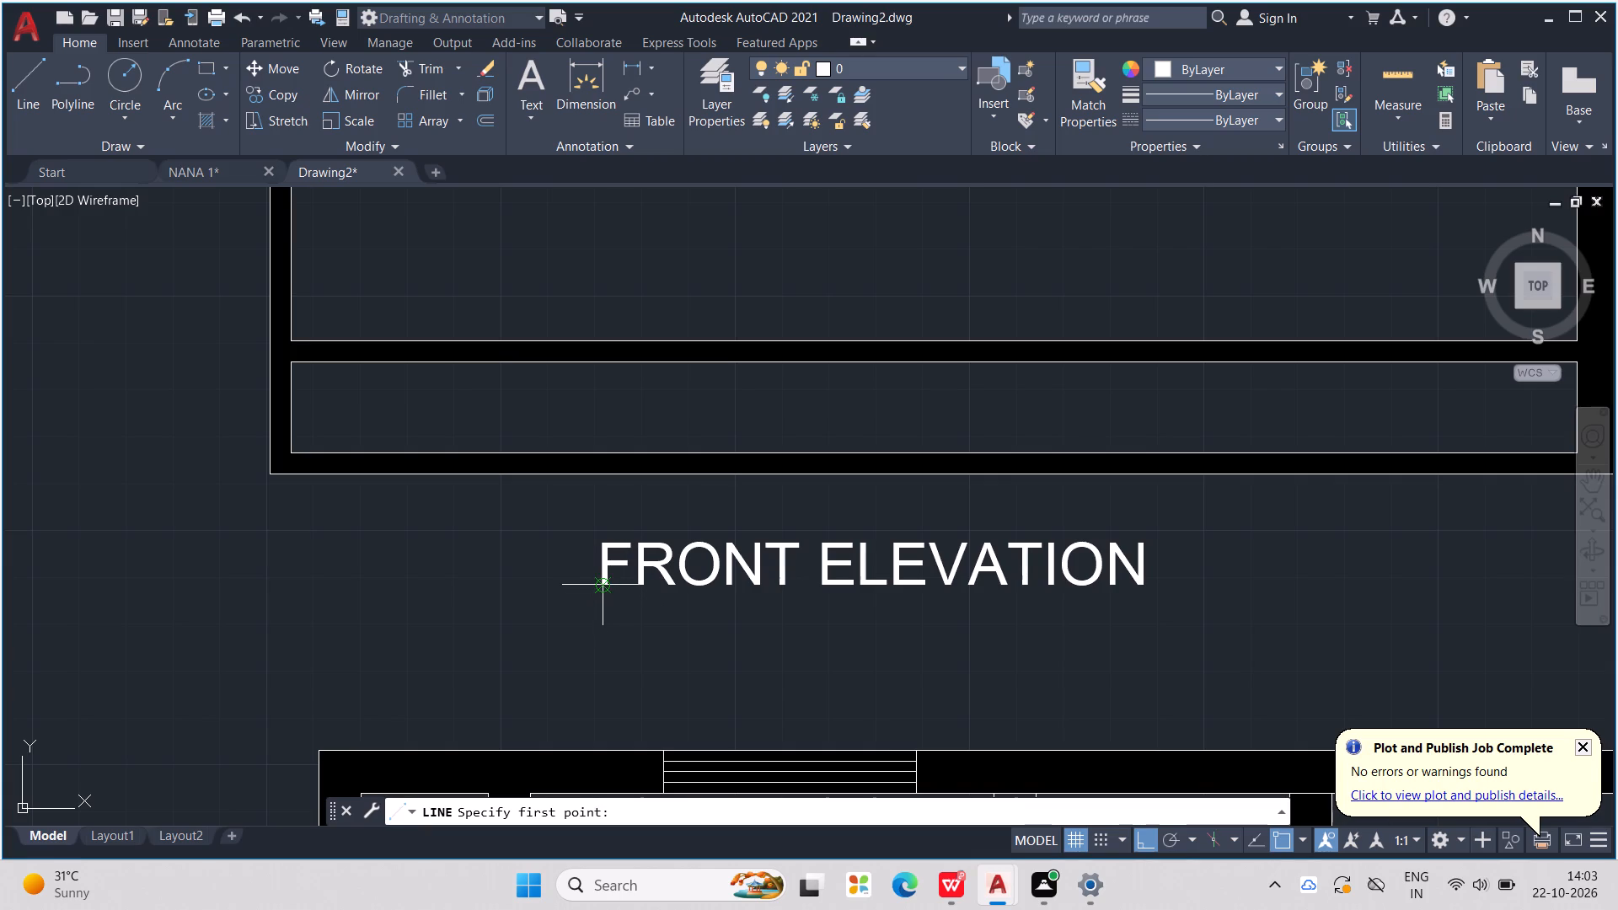
pyautogui.moveTo(625, 614); pyautogui.dragTo(624, 572, button='middle')
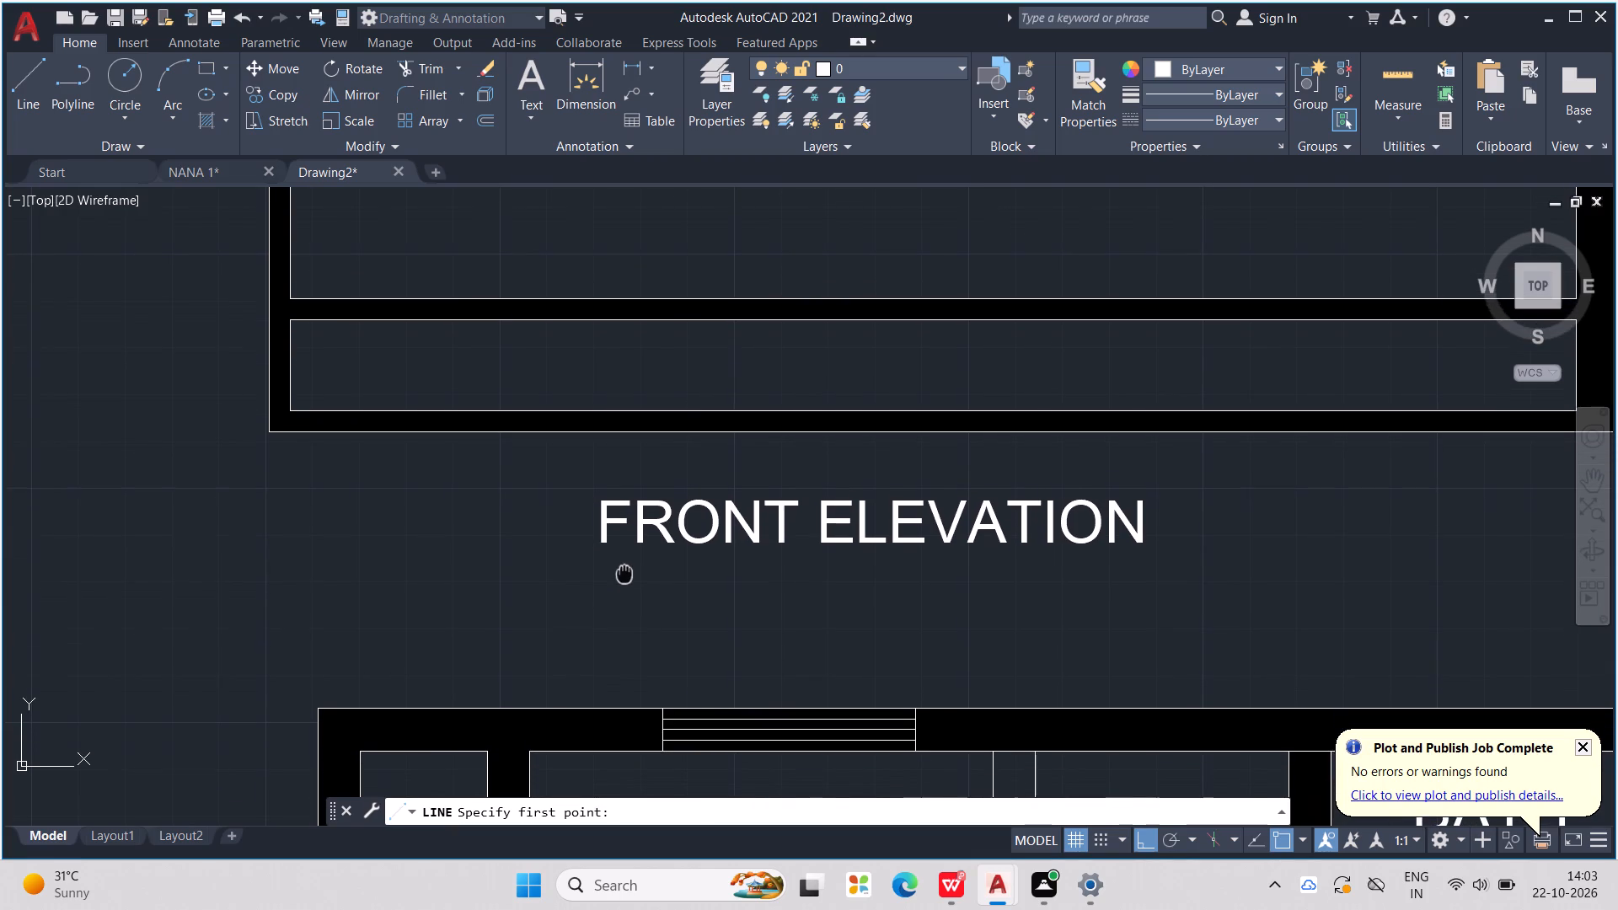
pyautogui.moveTo(624, 572); pyautogui.dragTo(590, 581, button='middle')
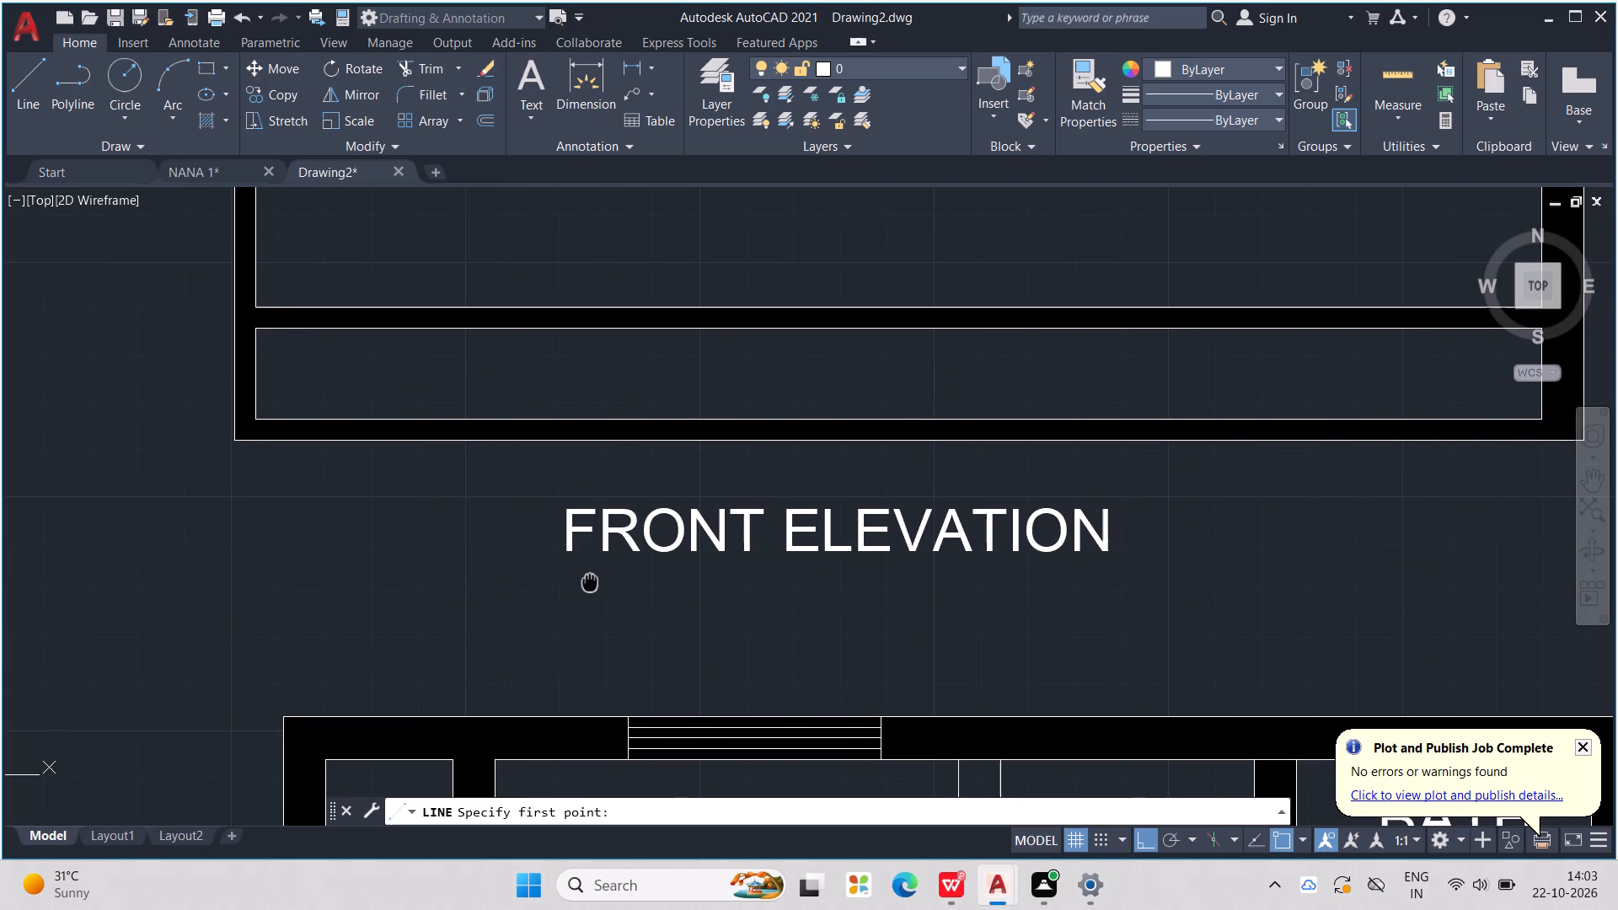
pyautogui.moveTo(590, 581); pyautogui.dragTo(589, 581, button='middle')
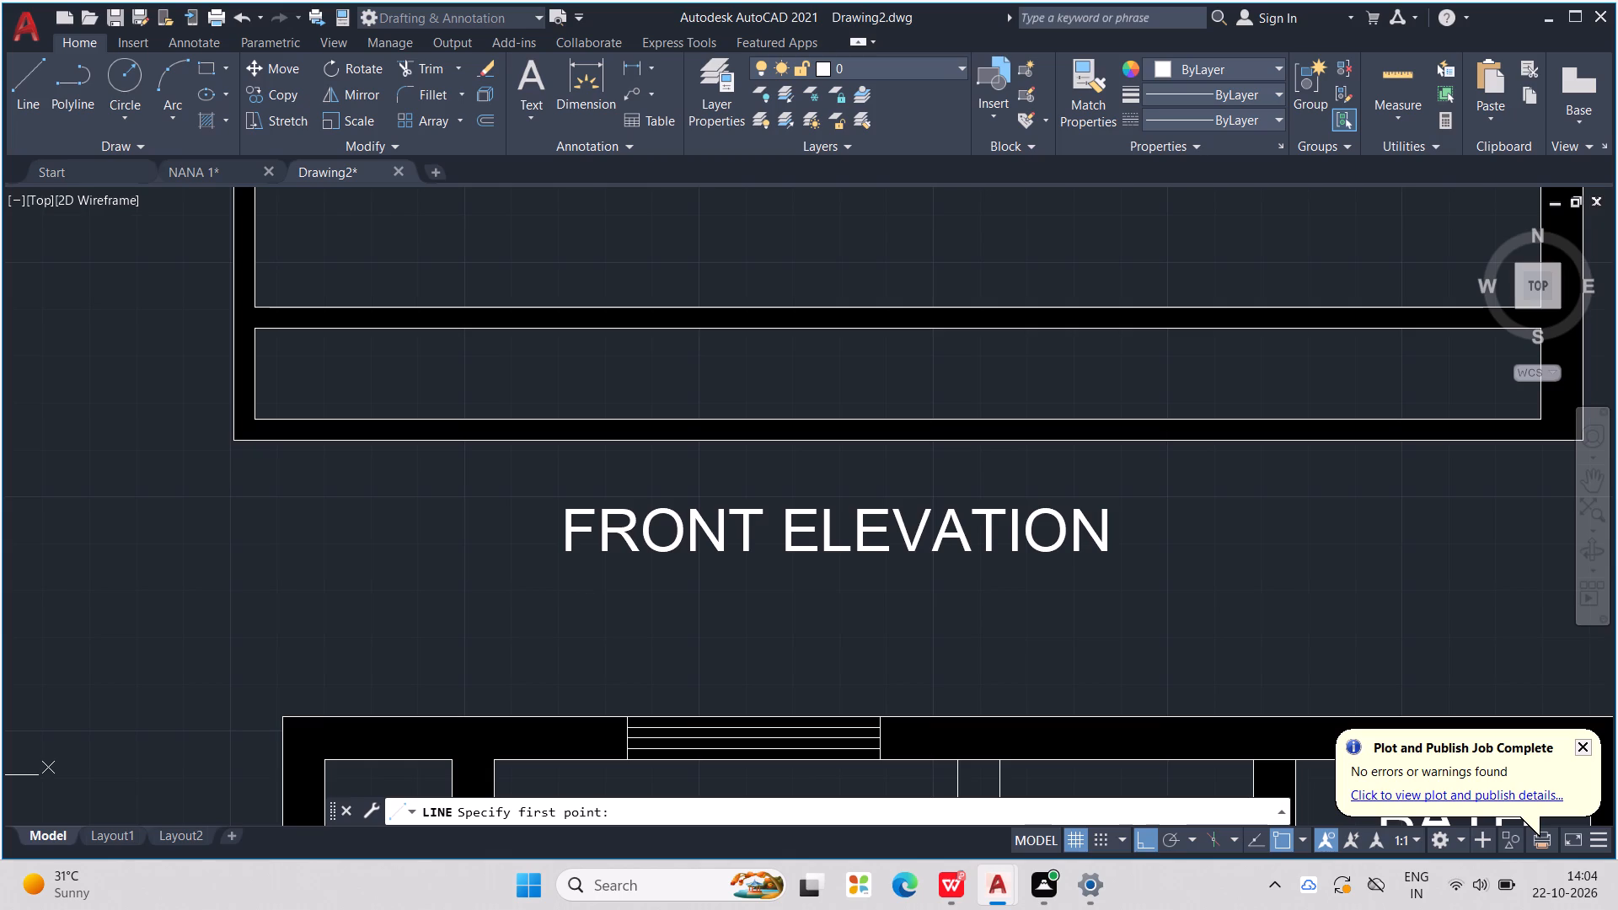
pyautogui.click(563, 555)
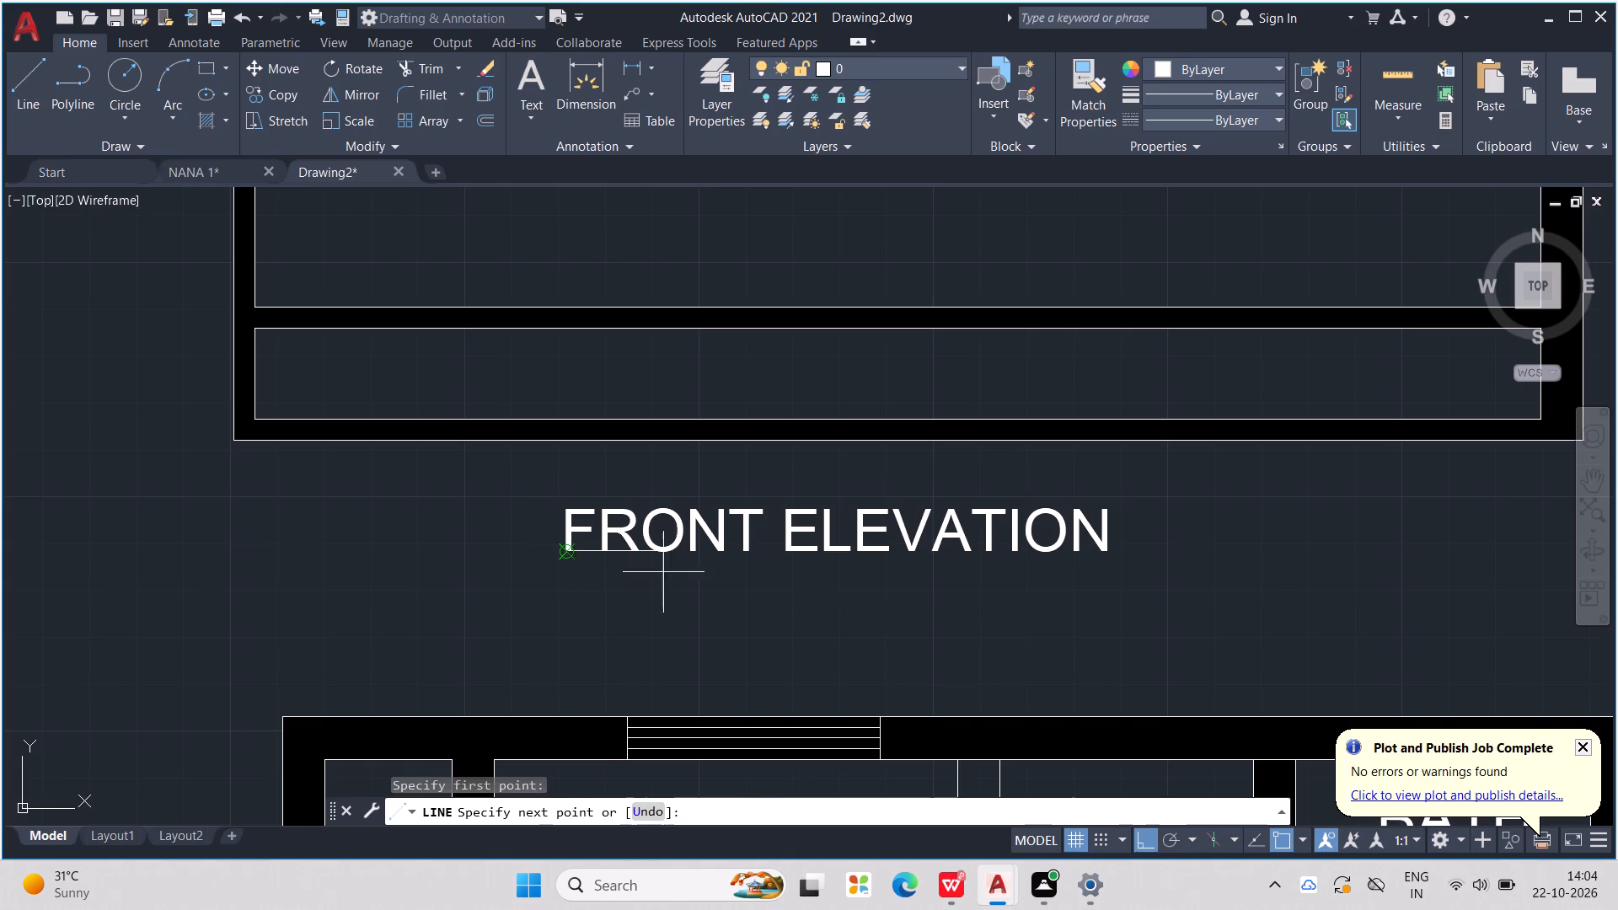
pyautogui.click(1113, 555)
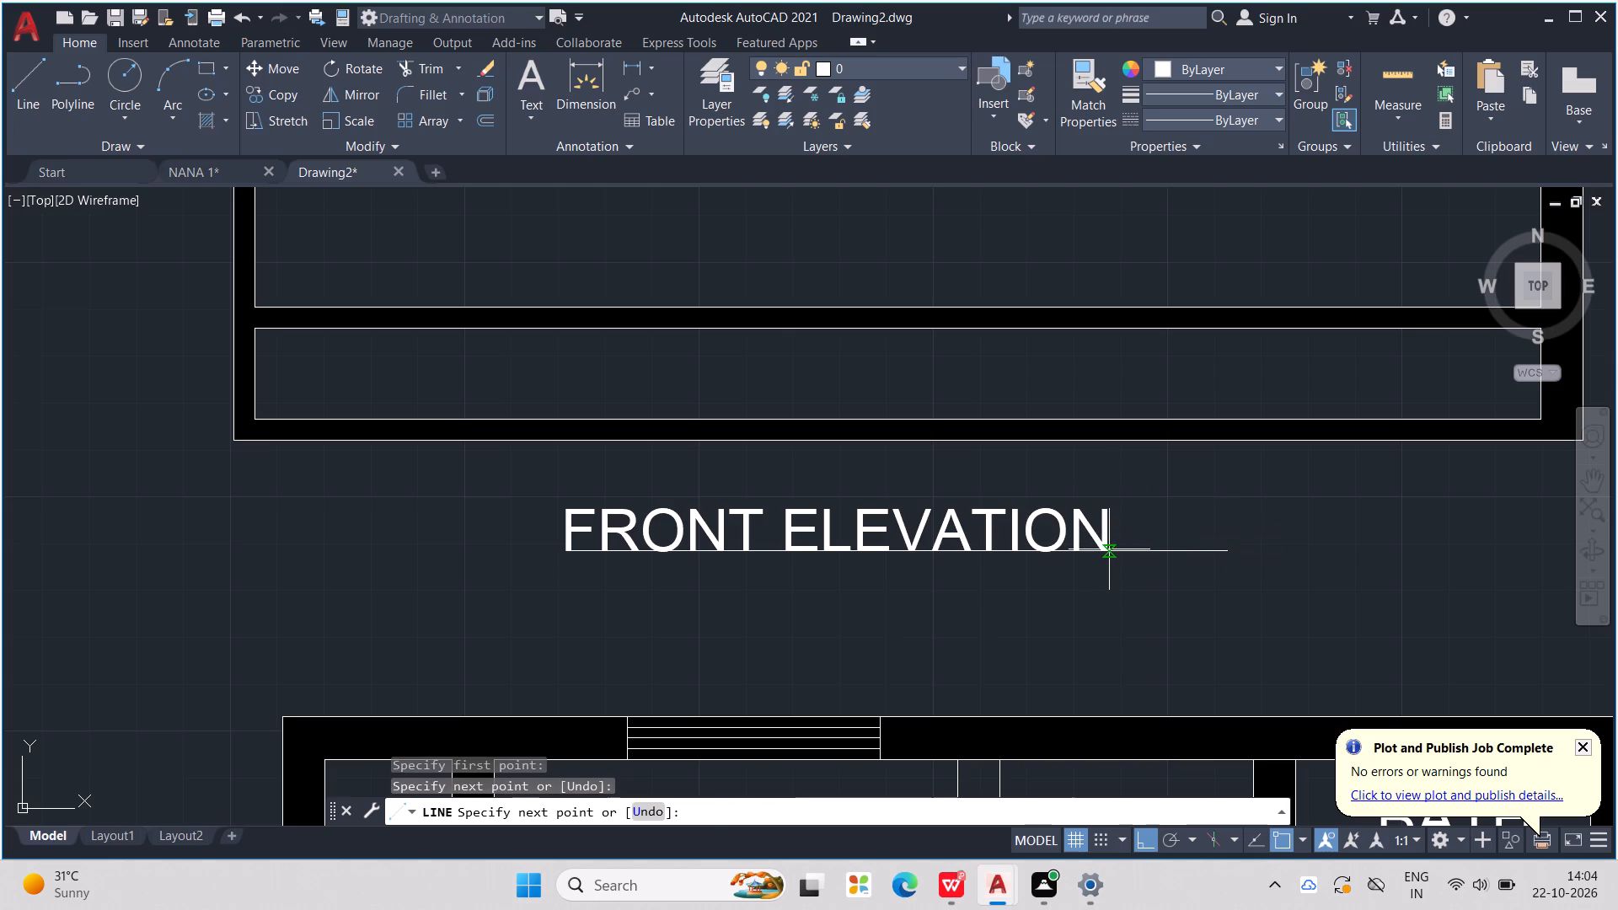
pyautogui.click(1109, 549)
pyautogui.click(1117, 598)
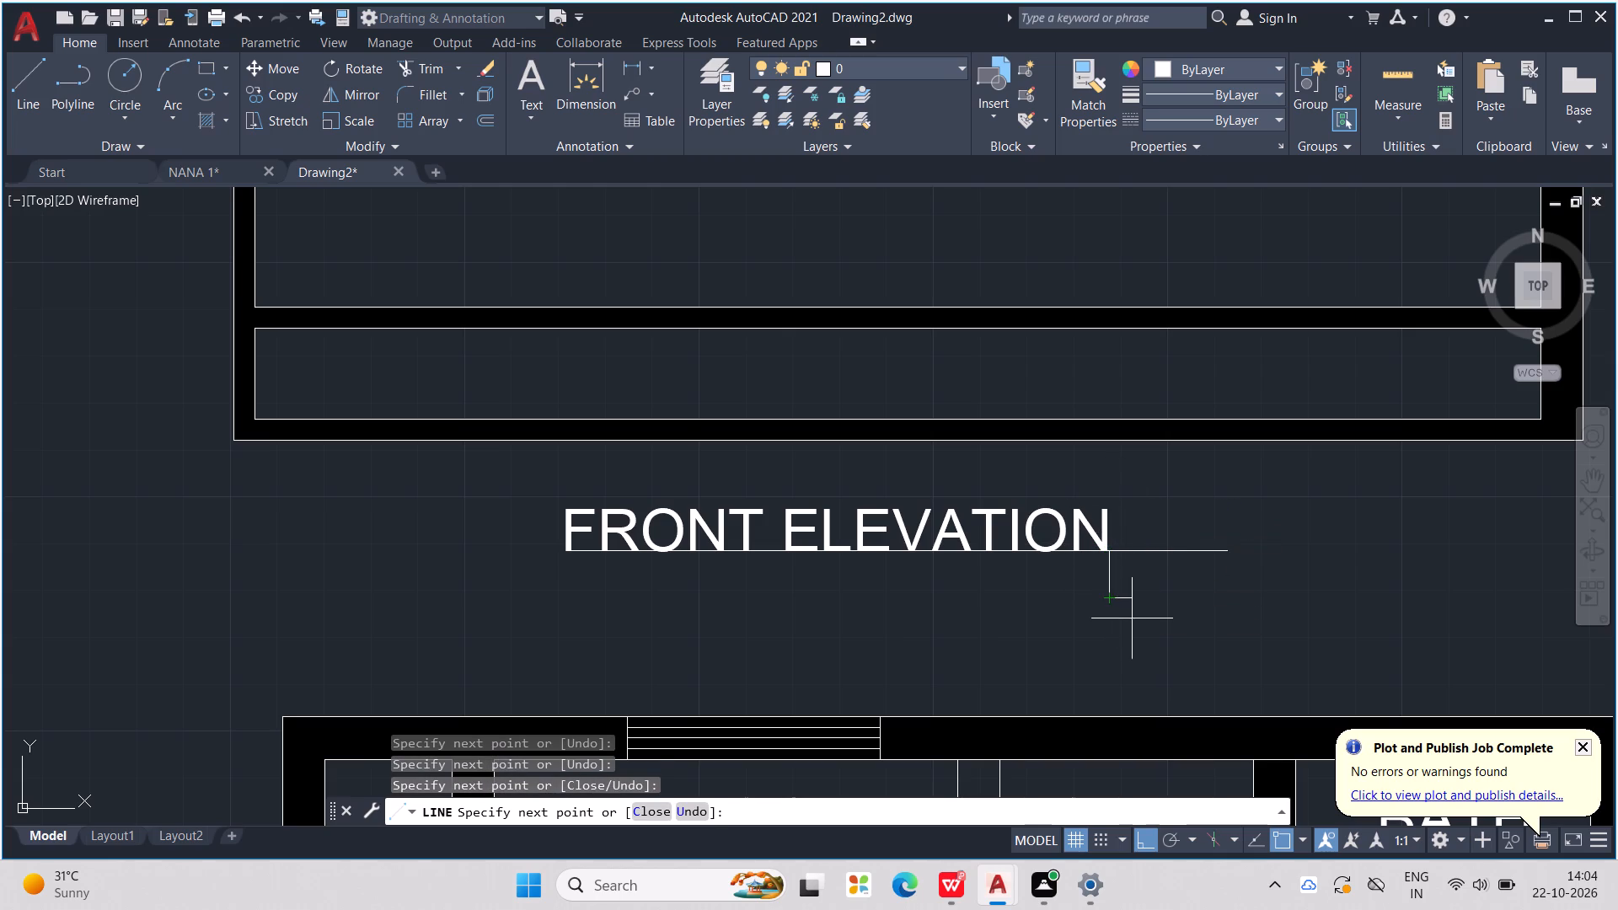
pyautogui.press('Escape')
# Trim the underline's excess beyond the last letter of FRONT ELEVATION and remove the short vertical line there.
pyautogui.write('TR')
pyautogui.press('Return')
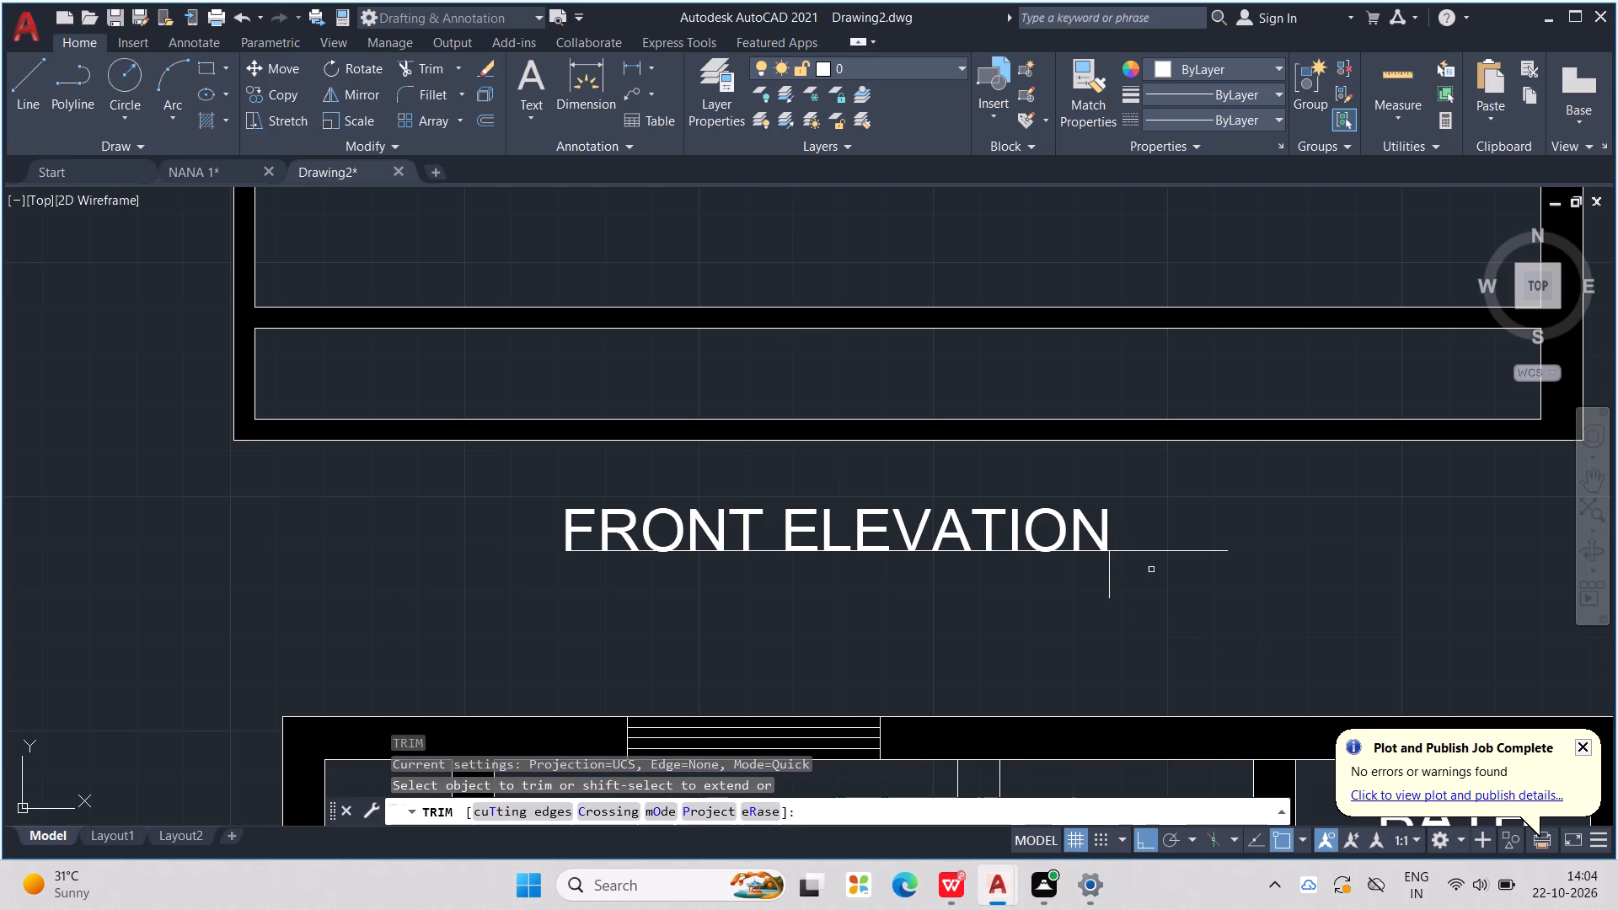
pyautogui.click(1150, 552)
pyautogui.moveTo(1144, 560); pyautogui.dragTo(1149, 527)
pyautogui.moveTo(1149, 547); pyautogui.dragTo(1096, 582)
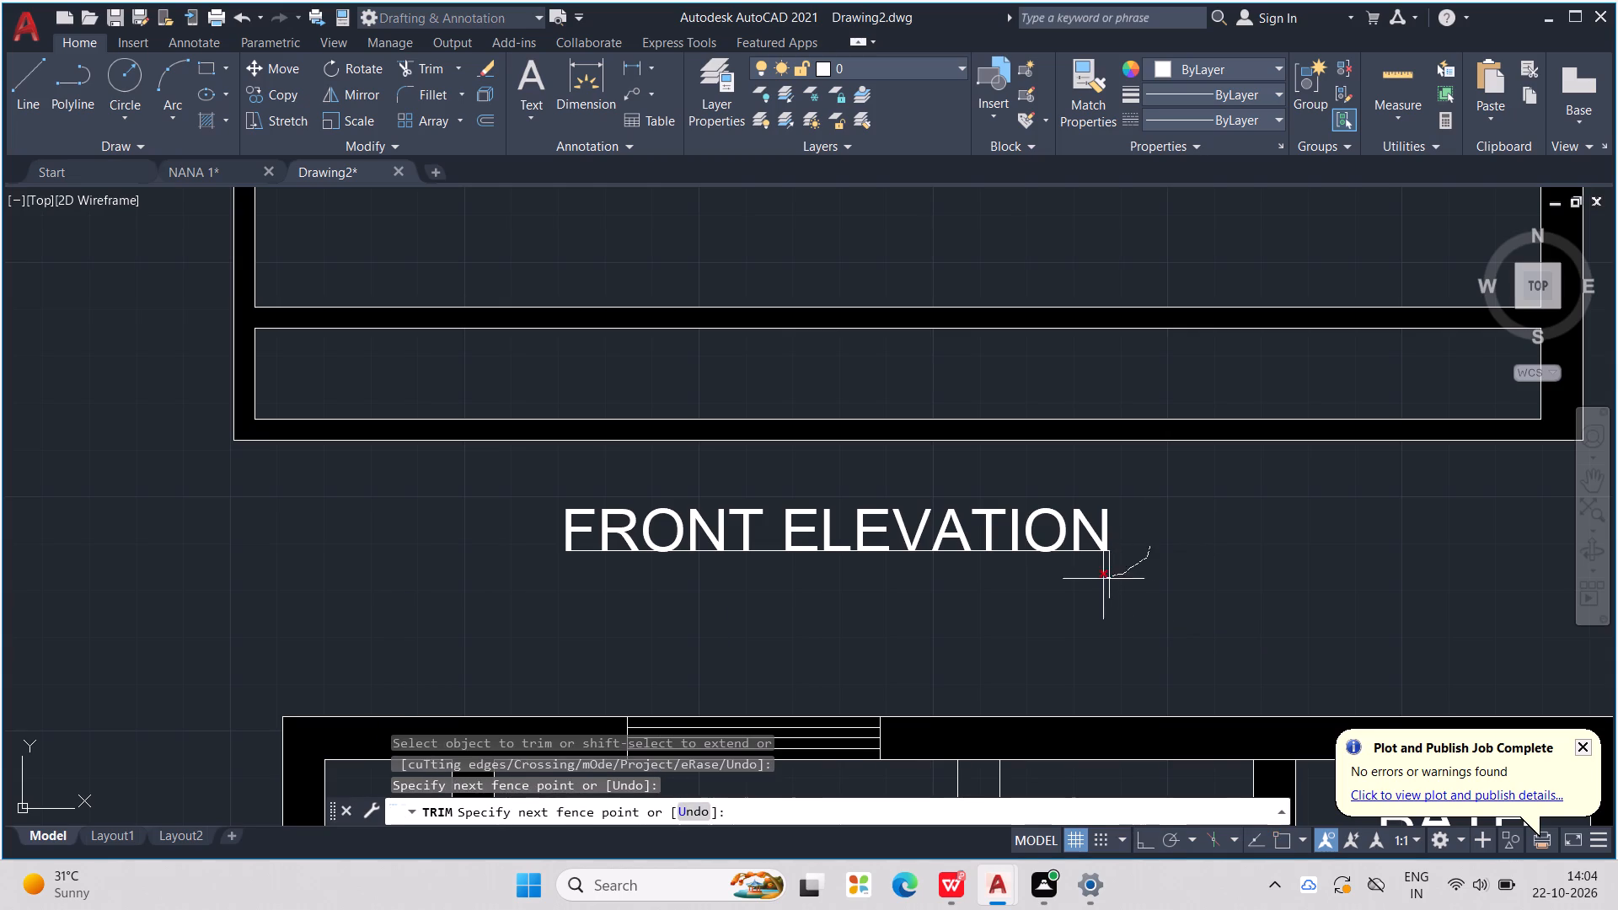
pyautogui.moveTo(1096, 582); pyautogui.dragTo(1064, 590)
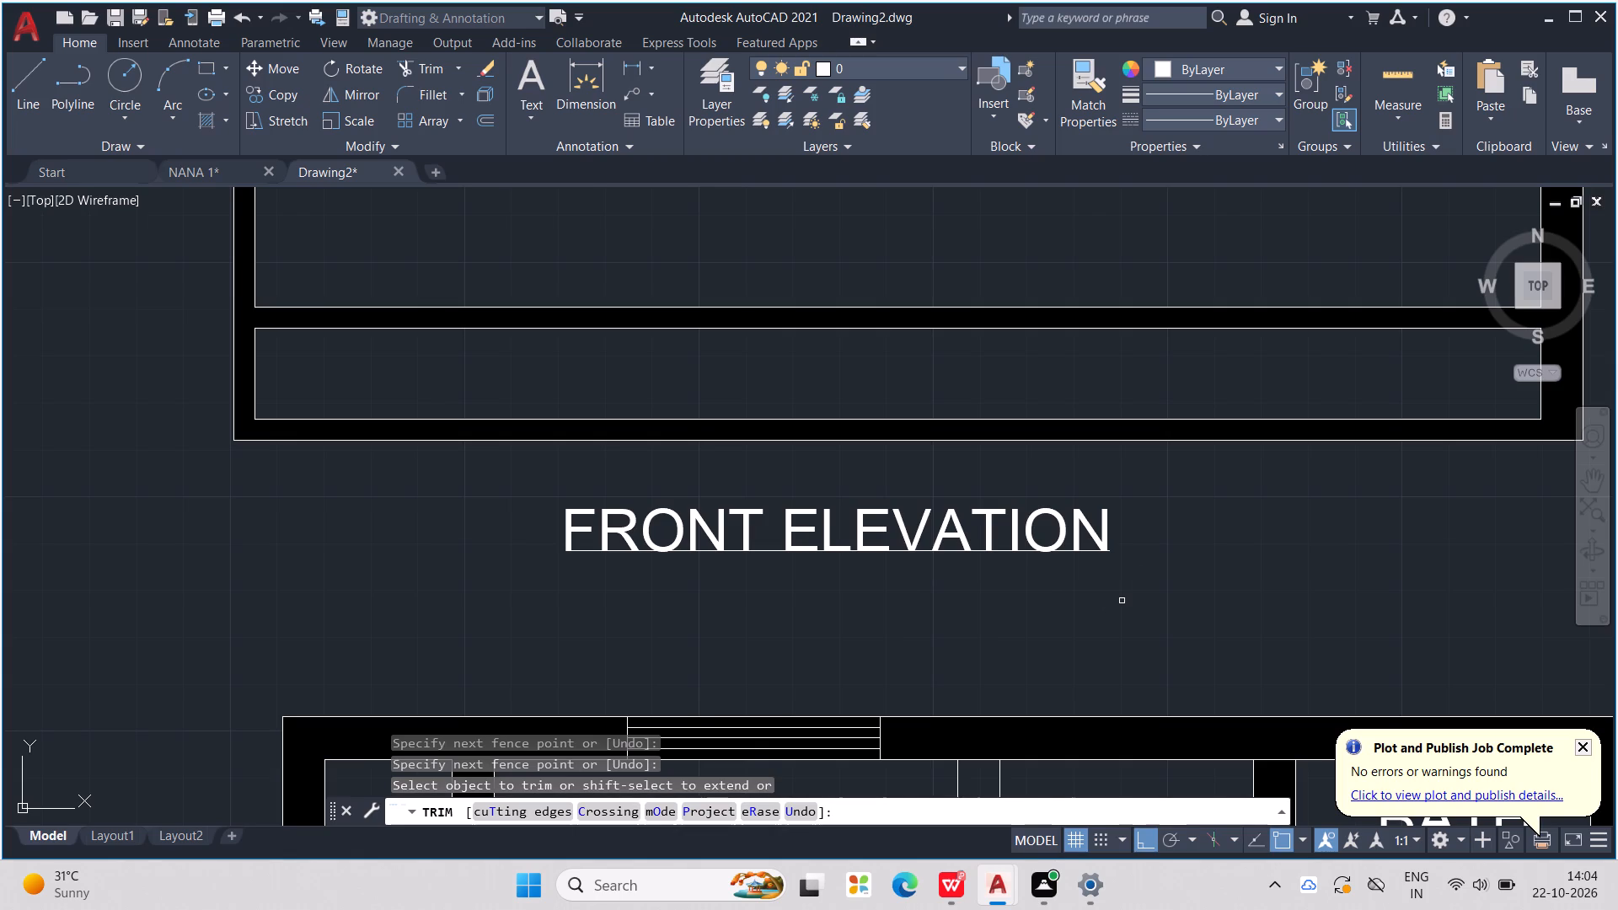
pyautogui.scroll(-1, 1155, 549)
pyautogui.moveTo(1155, 601); pyautogui.dragTo(1109, 562, button='middle')
pyautogui.scroll(-1, 1101, 571)
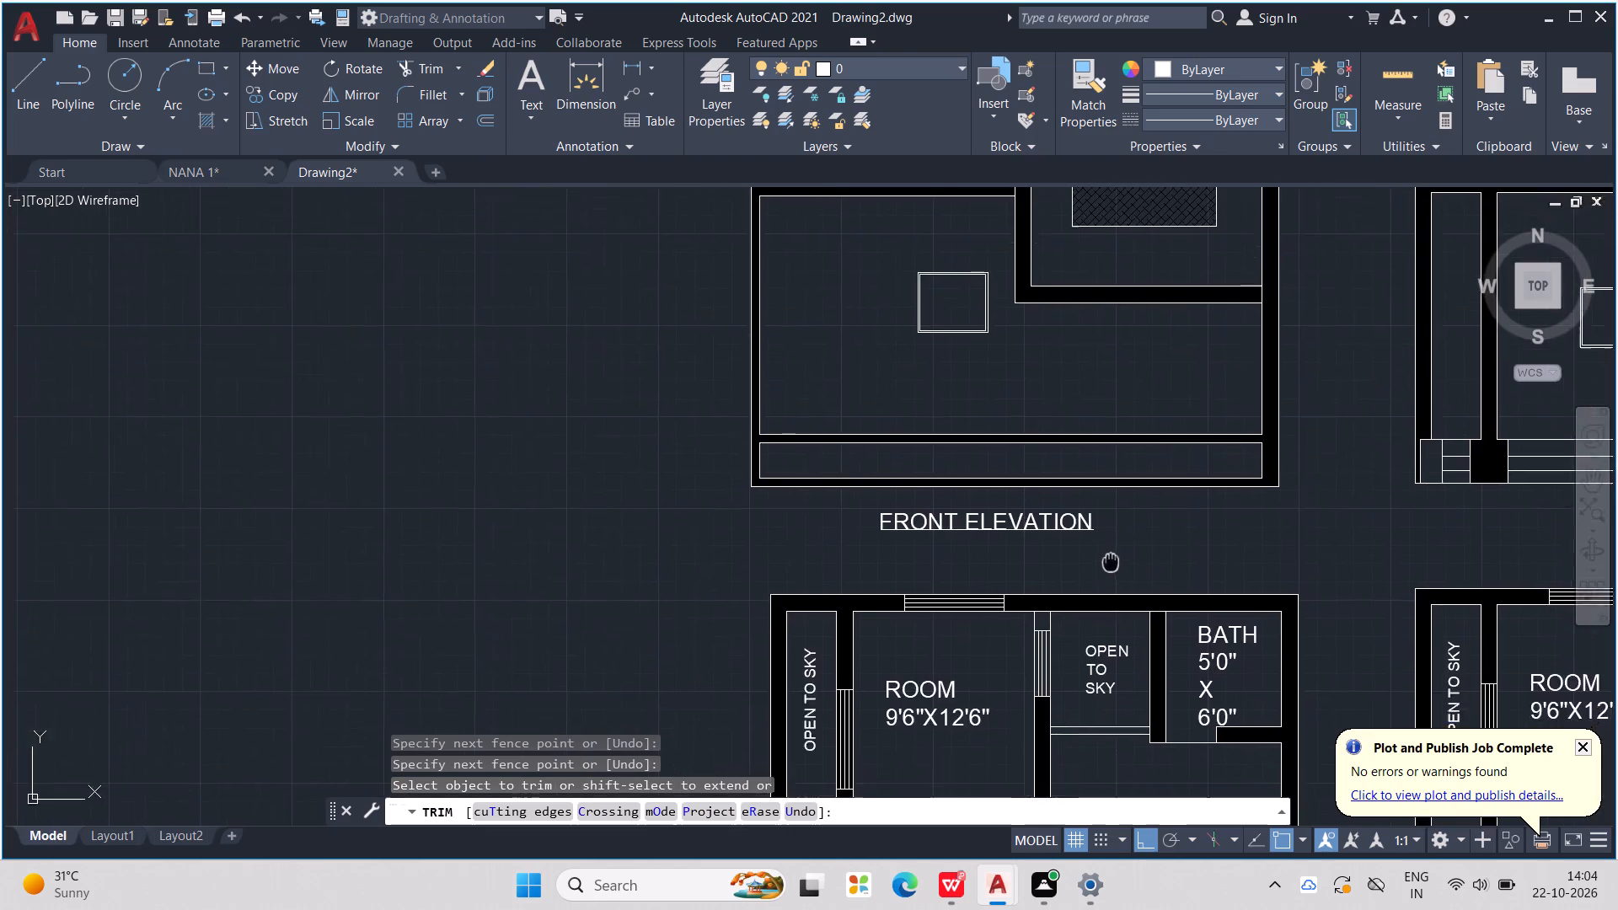
pyautogui.moveTo(1109, 562); pyautogui.dragTo(1122, 589, button='middle')
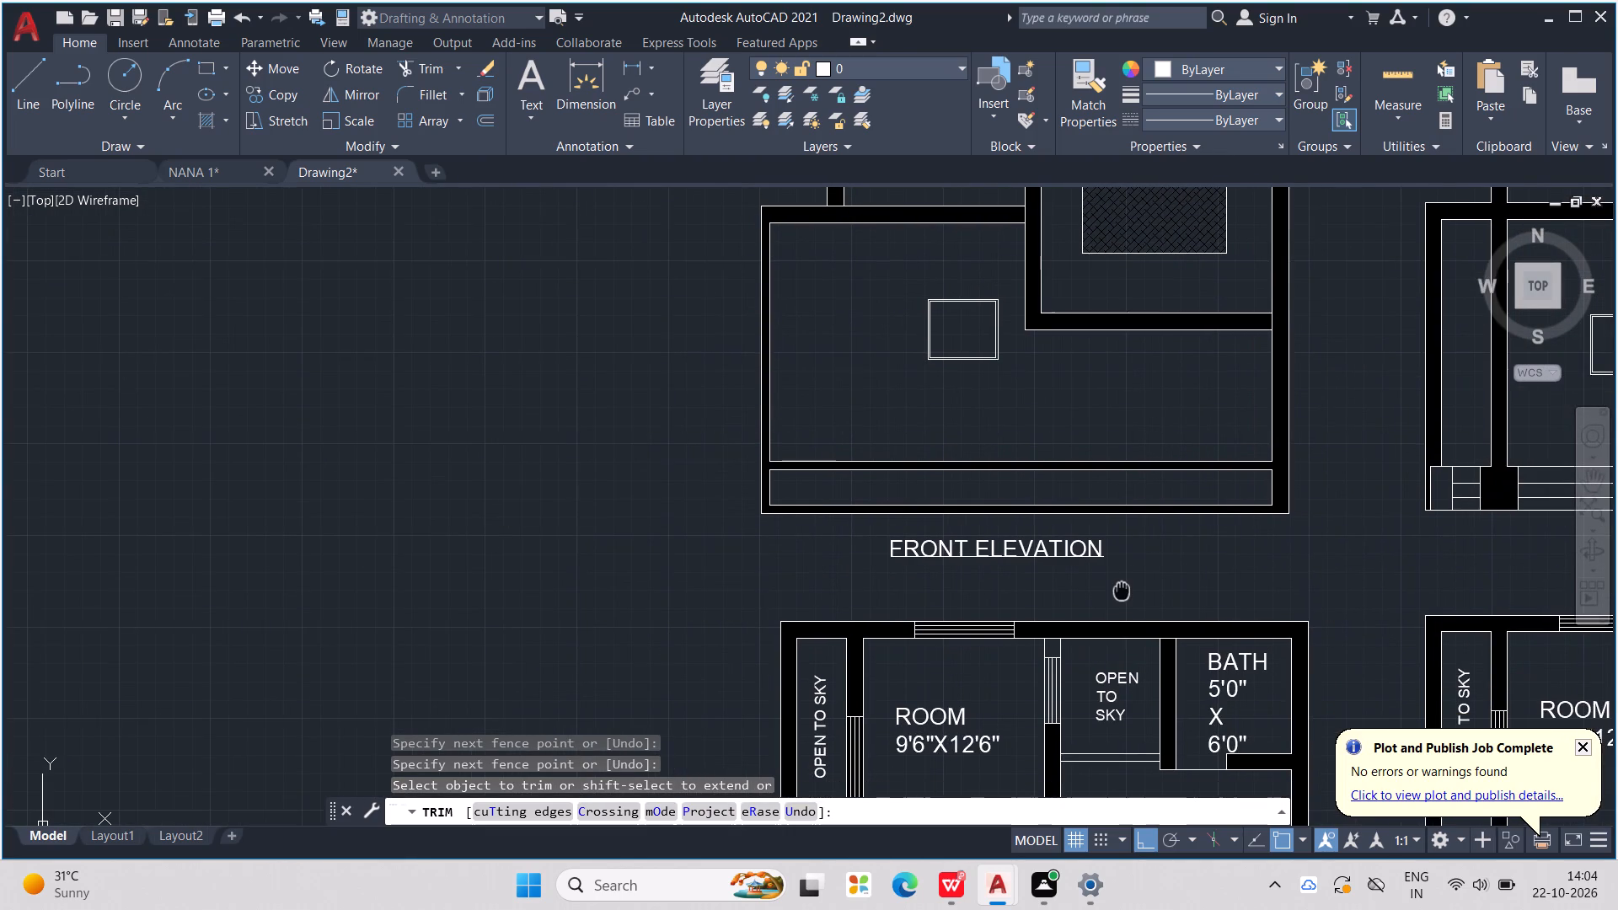
pyautogui.moveTo(1122, 589); pyautogui.dragTo(1144, 574, button='middle')
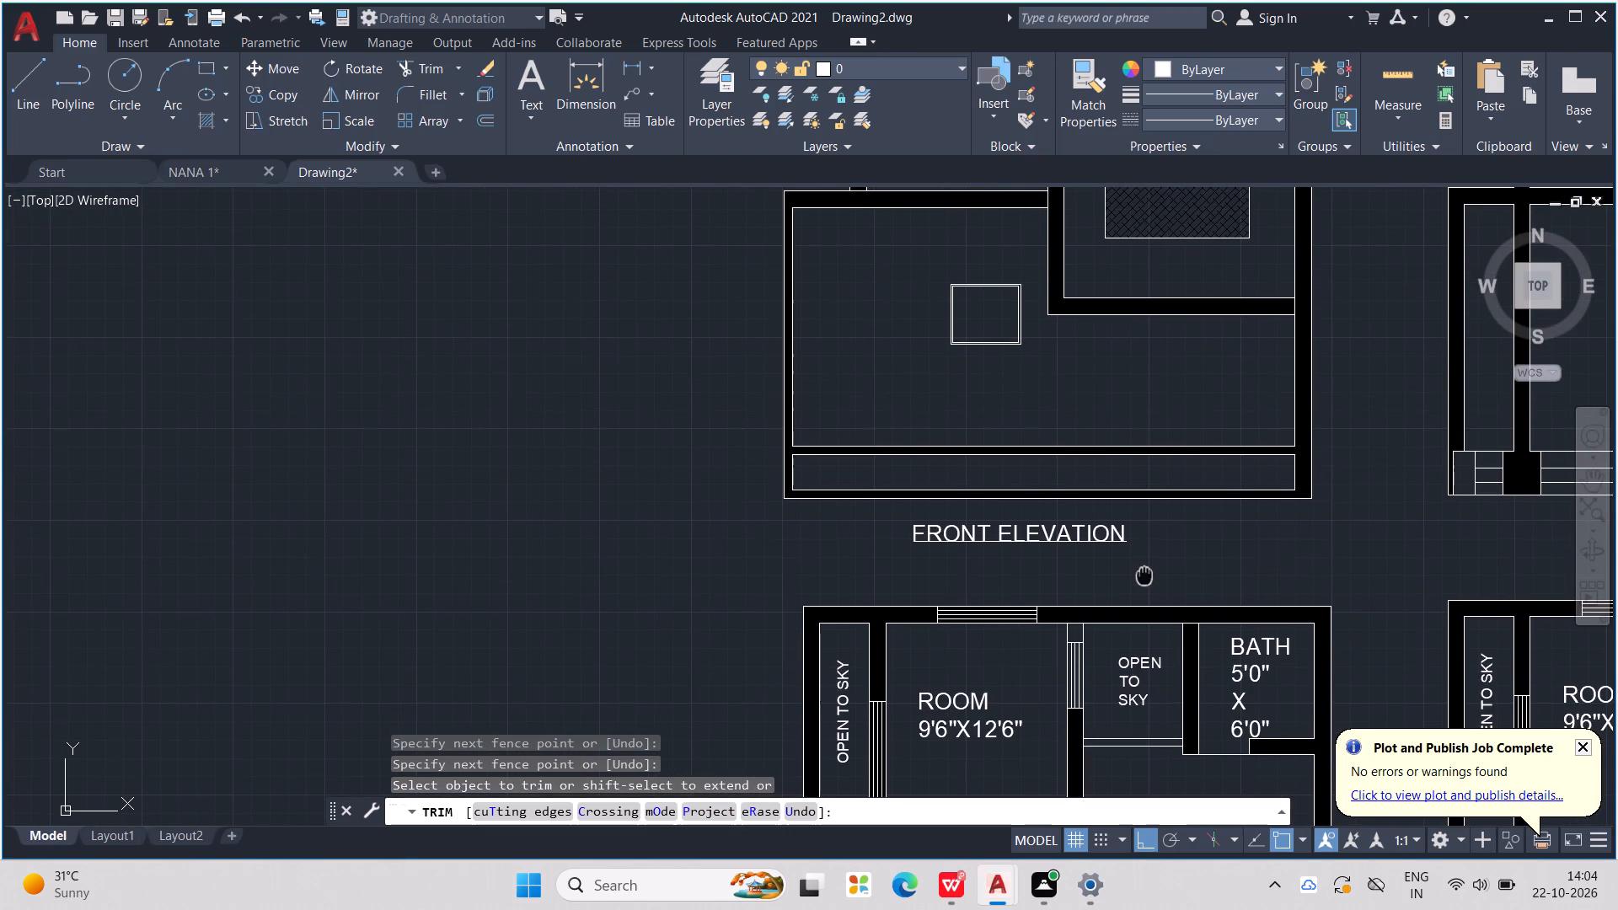
pyautogui.moveTo(1144, 574); pyautogui.dragTo(1141, 582, button='middle')
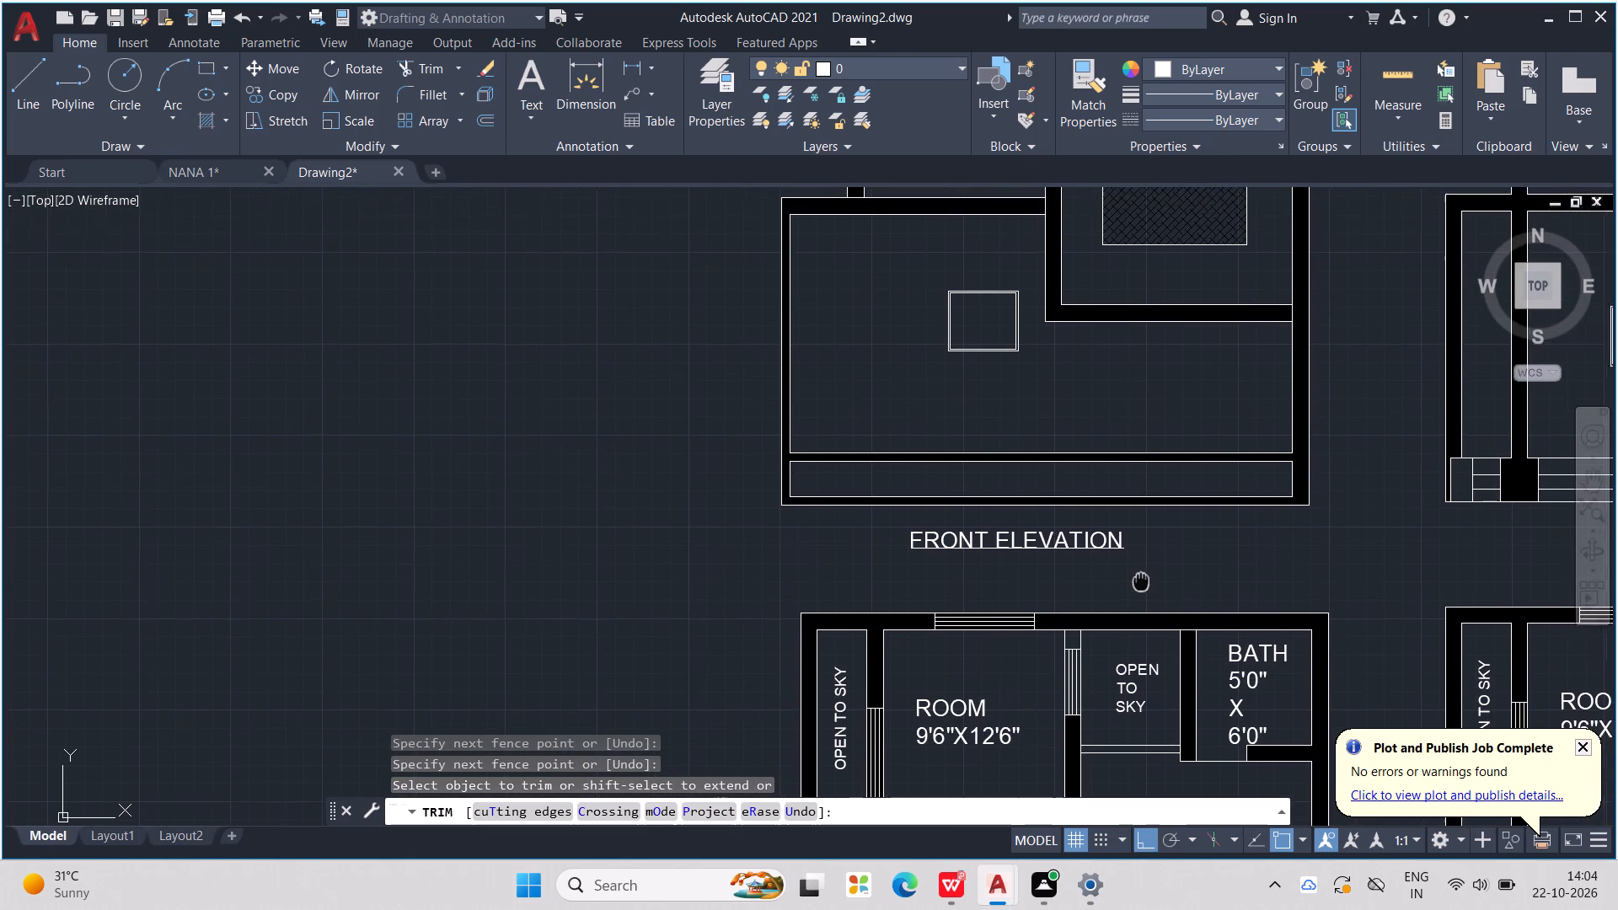
pyautogui.moveTo(1141, 582); pyautogui.dragTo(1016, 619, button='middle')
pyautogui.moveTo(1002, 631); pyautogui.dragTo(935, 629, button='middle')
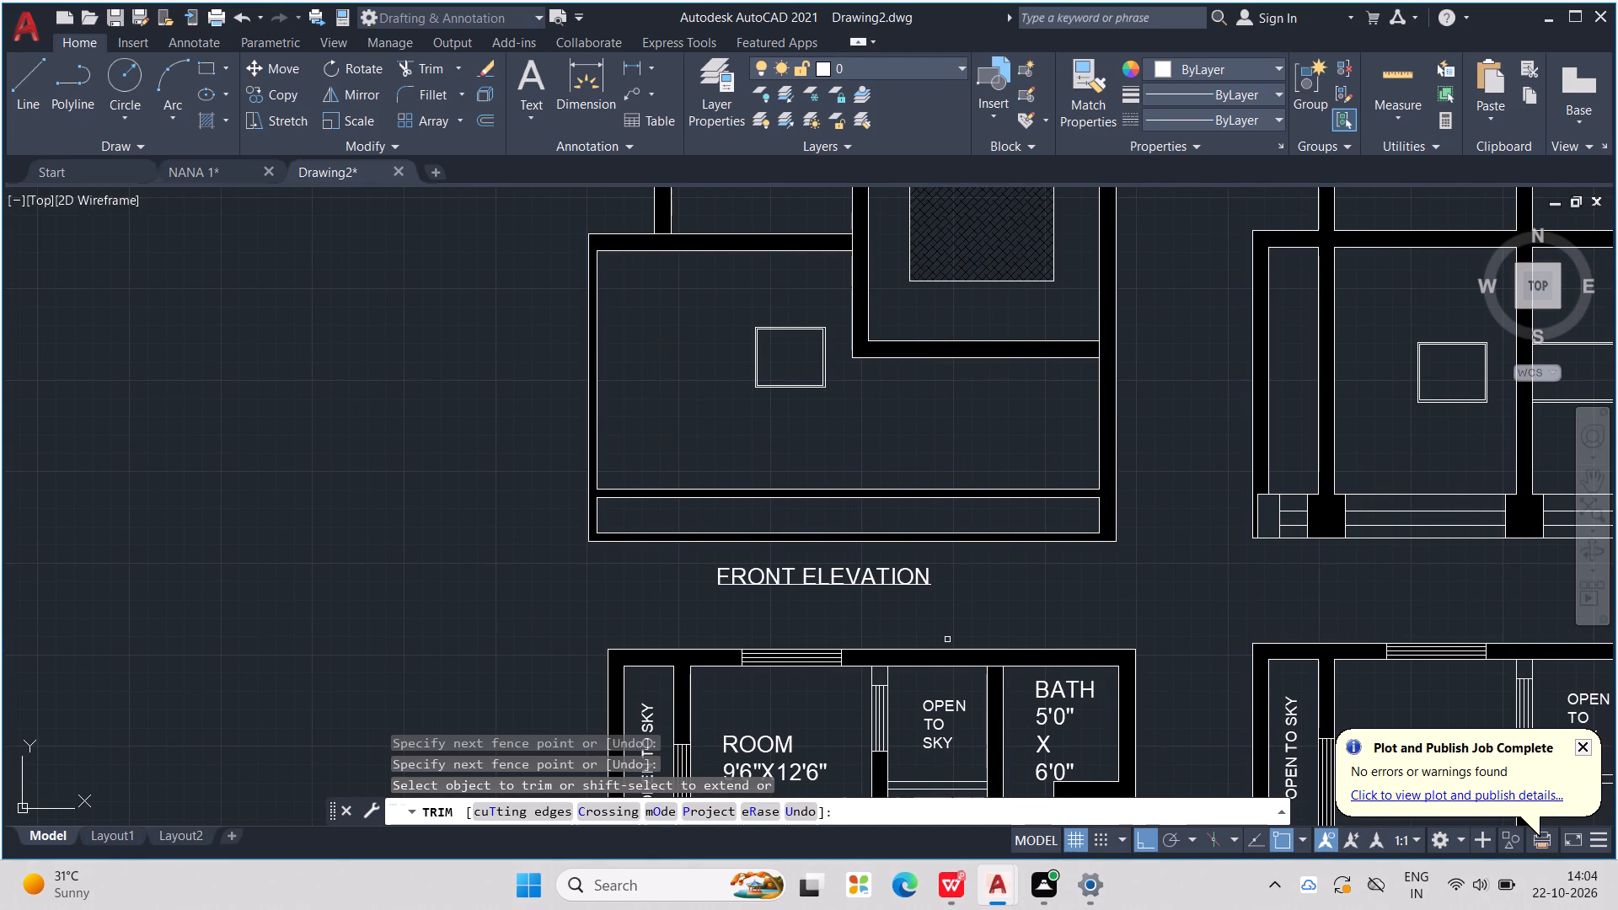
pyautogui.moveTo(947, 640); pyautogui.dragTo(836, 685, button='middle')
pyautogui.scroll(-2, 758, 622)
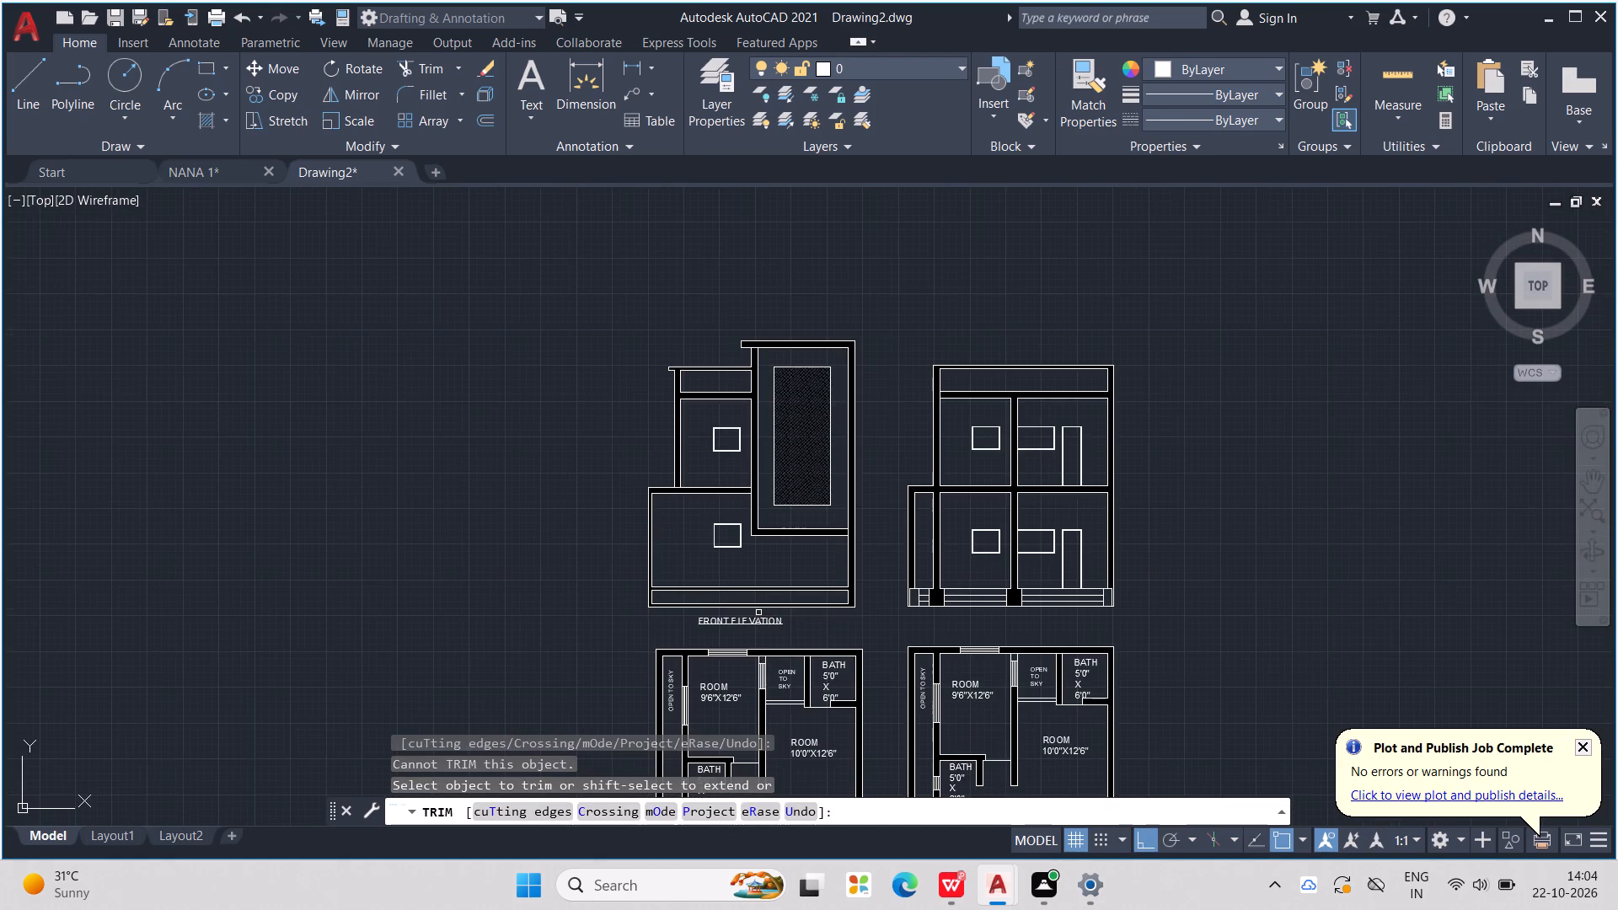
pyautogui.scroll(2, 758, 613)
pyautogui.scroll(-2, 918, 602)
pyautogui.scroll(3, 822, 644)
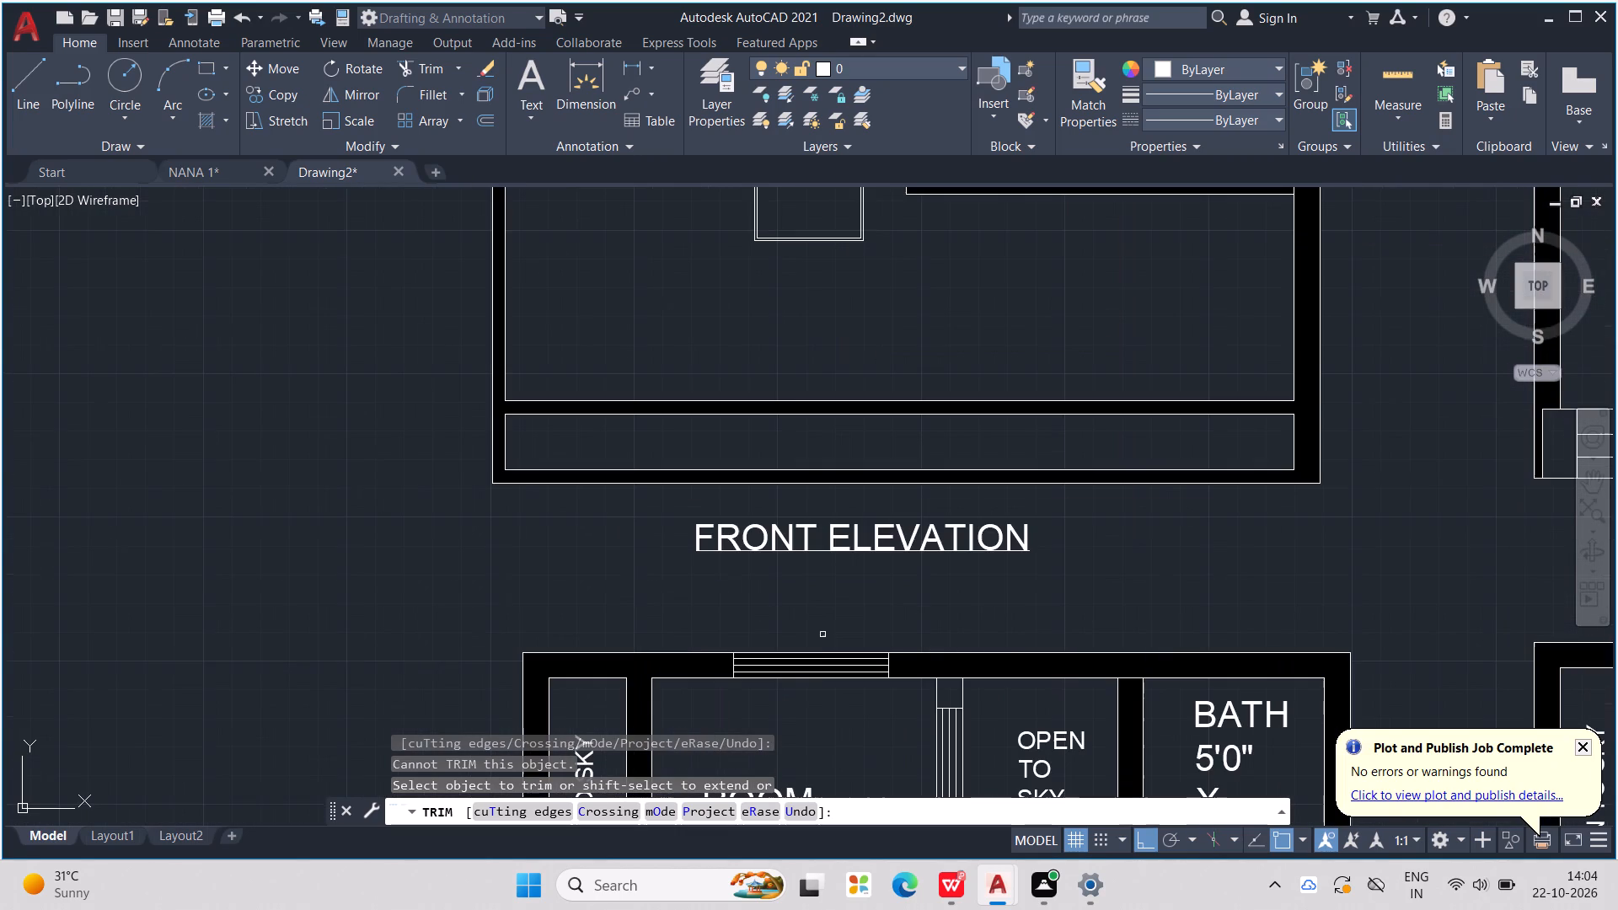
pyautogui.press('Escape')
pyautogui.press('Escape')
pyautogui.press('Escape')
pyautogui.press('Escape')
pyautogui.press('Escape')
pyautogui.press('Escape')
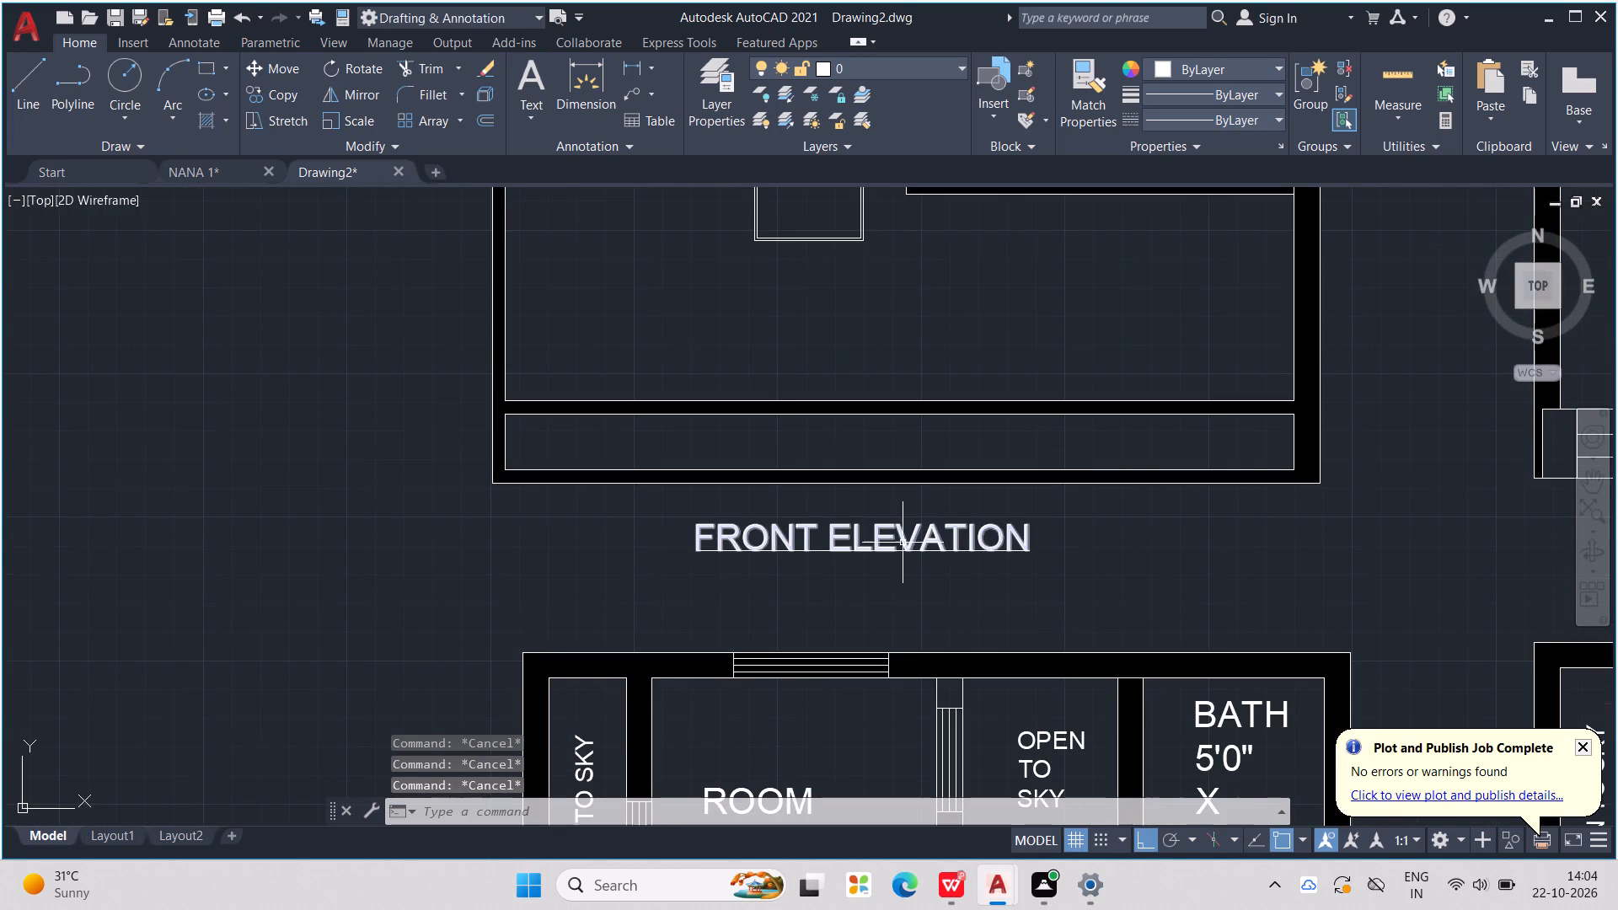
# Copy the FRONT ELEVATION title text and paste it centrally beneath the right section.
pyautogui.click(903, 541)
pyautogui.hotkey('ctrl', 'c')
pyautogui.hotkey('ctrl', 'v')
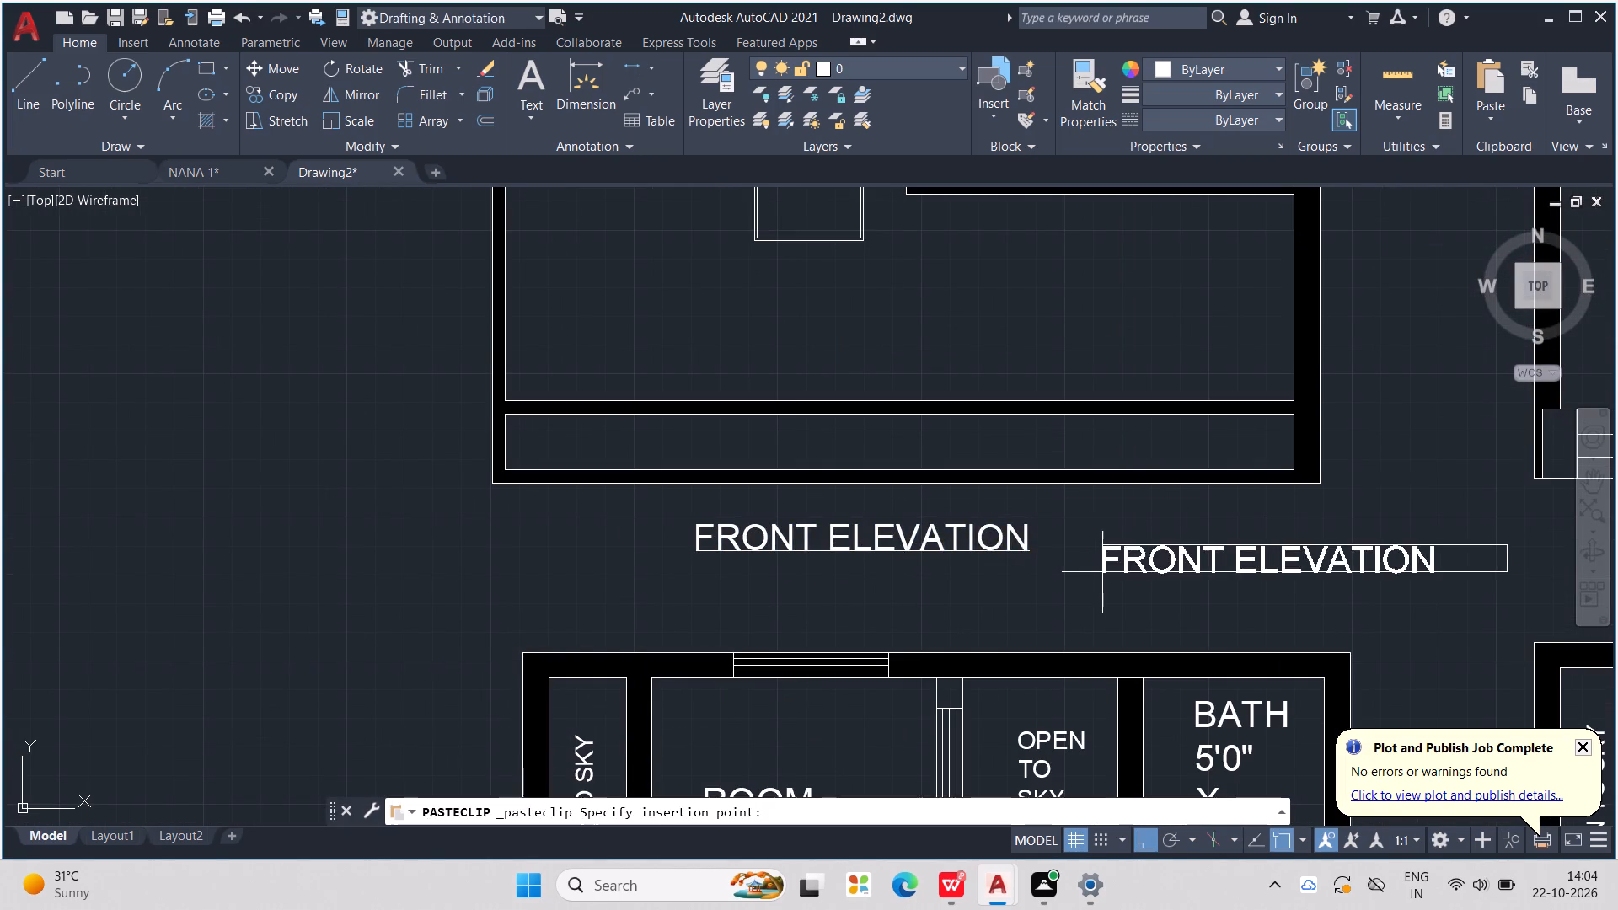
pyautogui.moveTo(1092, 568); pyautogui.dragTo(608, 524, button='middle')
pyautogui.moveTo(1021, 534); pyautogui.dragTo(723, 506, button='middle')
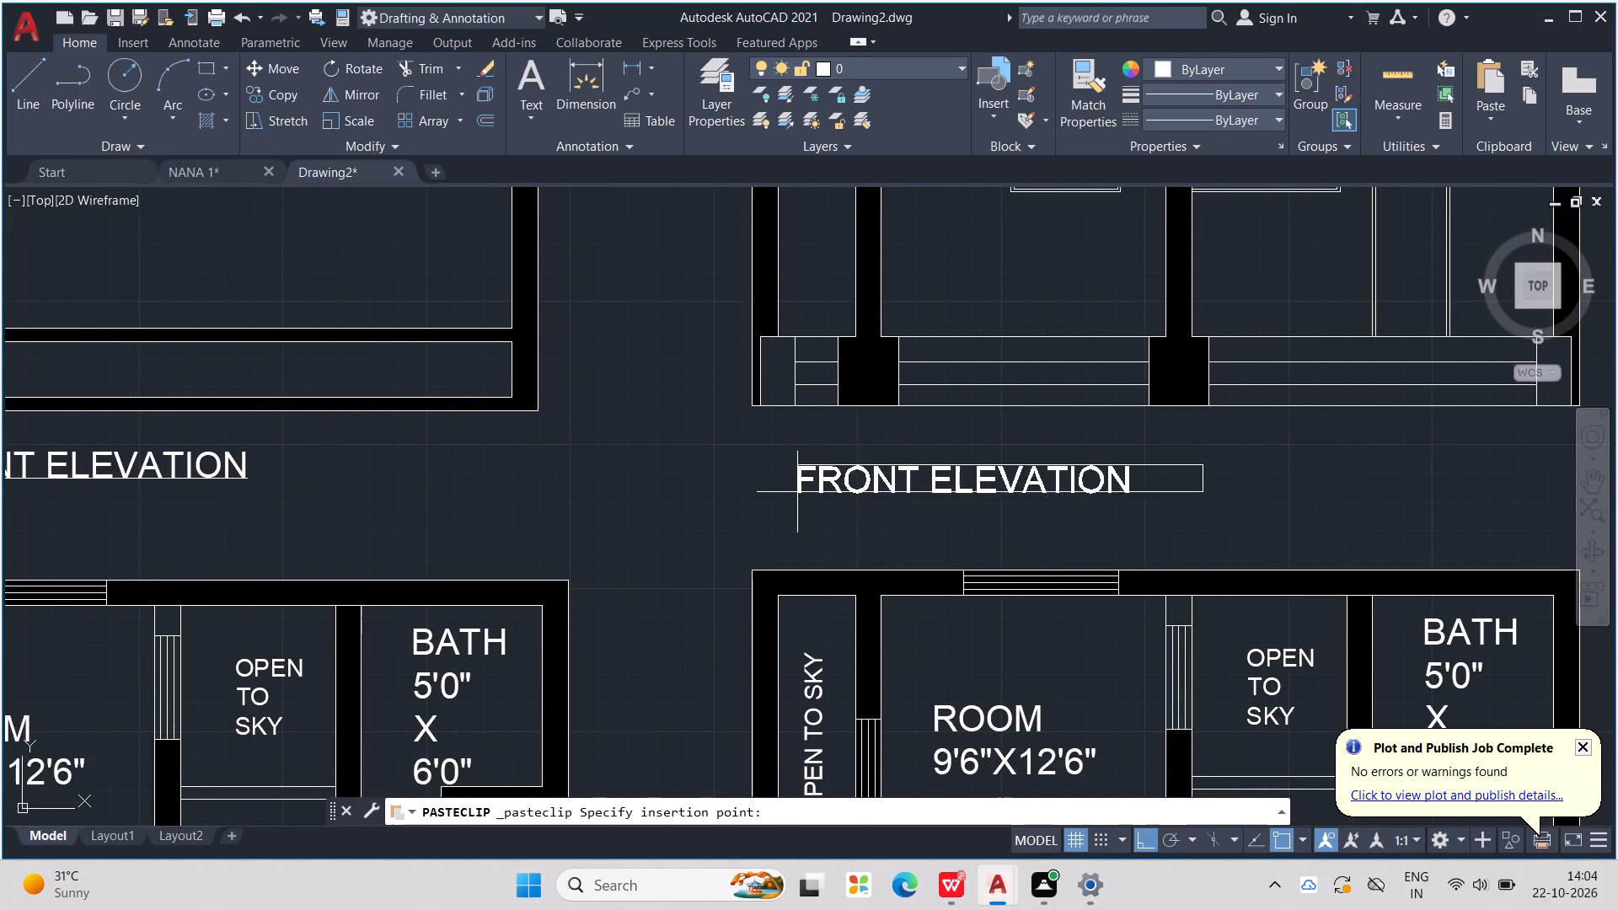
pyautogui.scroll(-2, 950, 468)
pyautogui.click(966, 465)
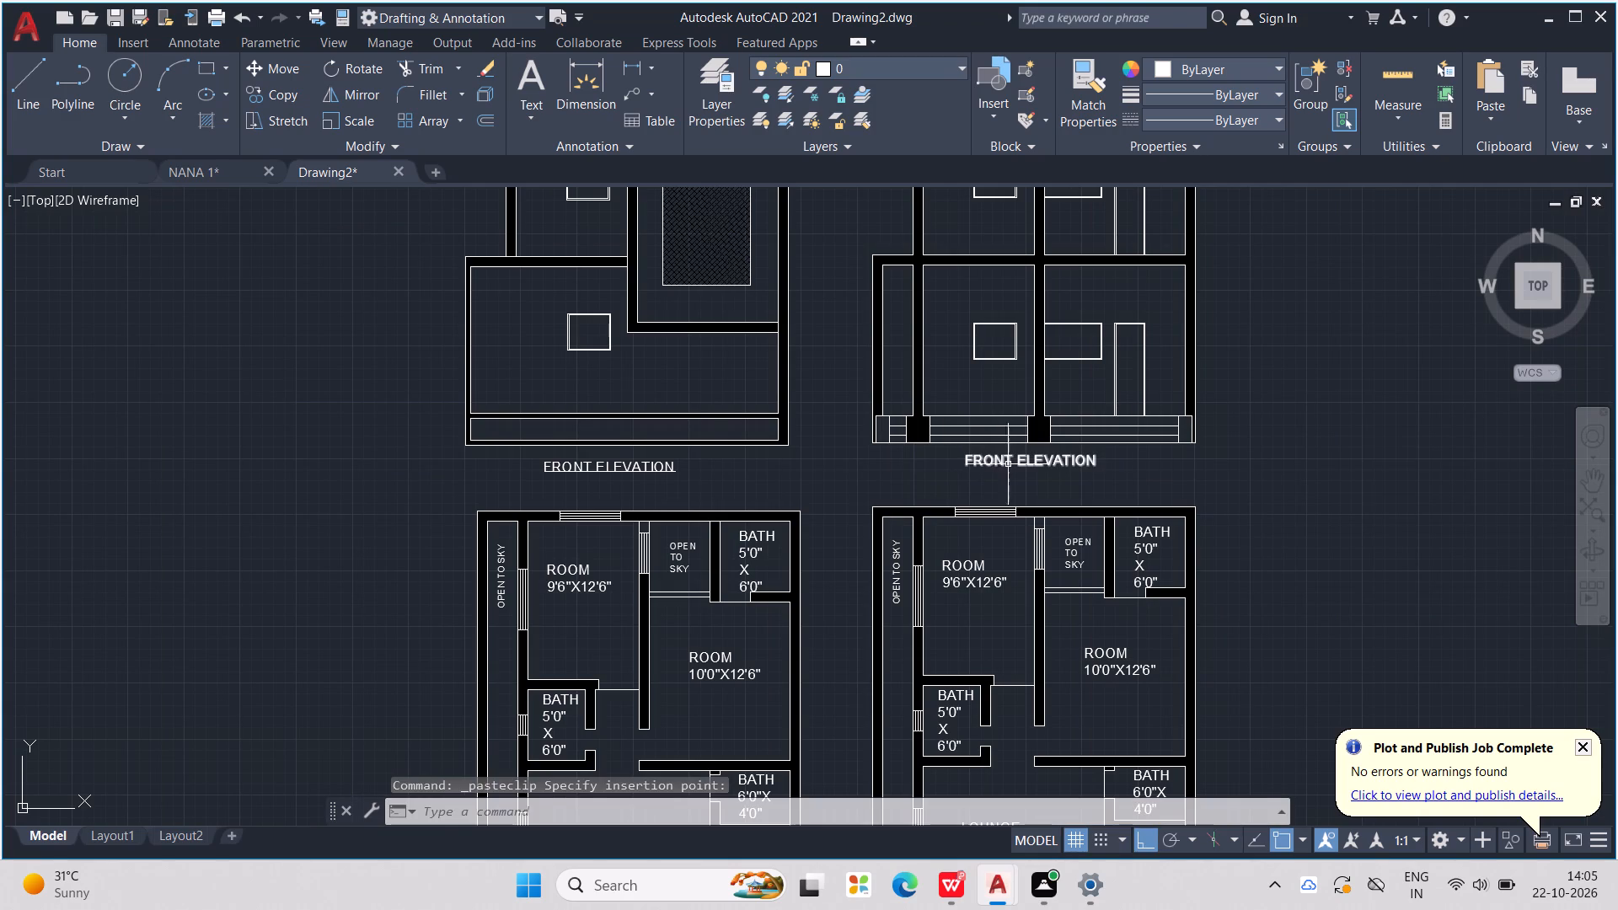
# Change the pasted title beneath the right section to SECTION AT A.A and finish the text edit.
pyautogui.scroll(2, 1012, 464)
pyautogui.doubleClick(1012, 464)
pyautogui.doubleClick(988, 458)
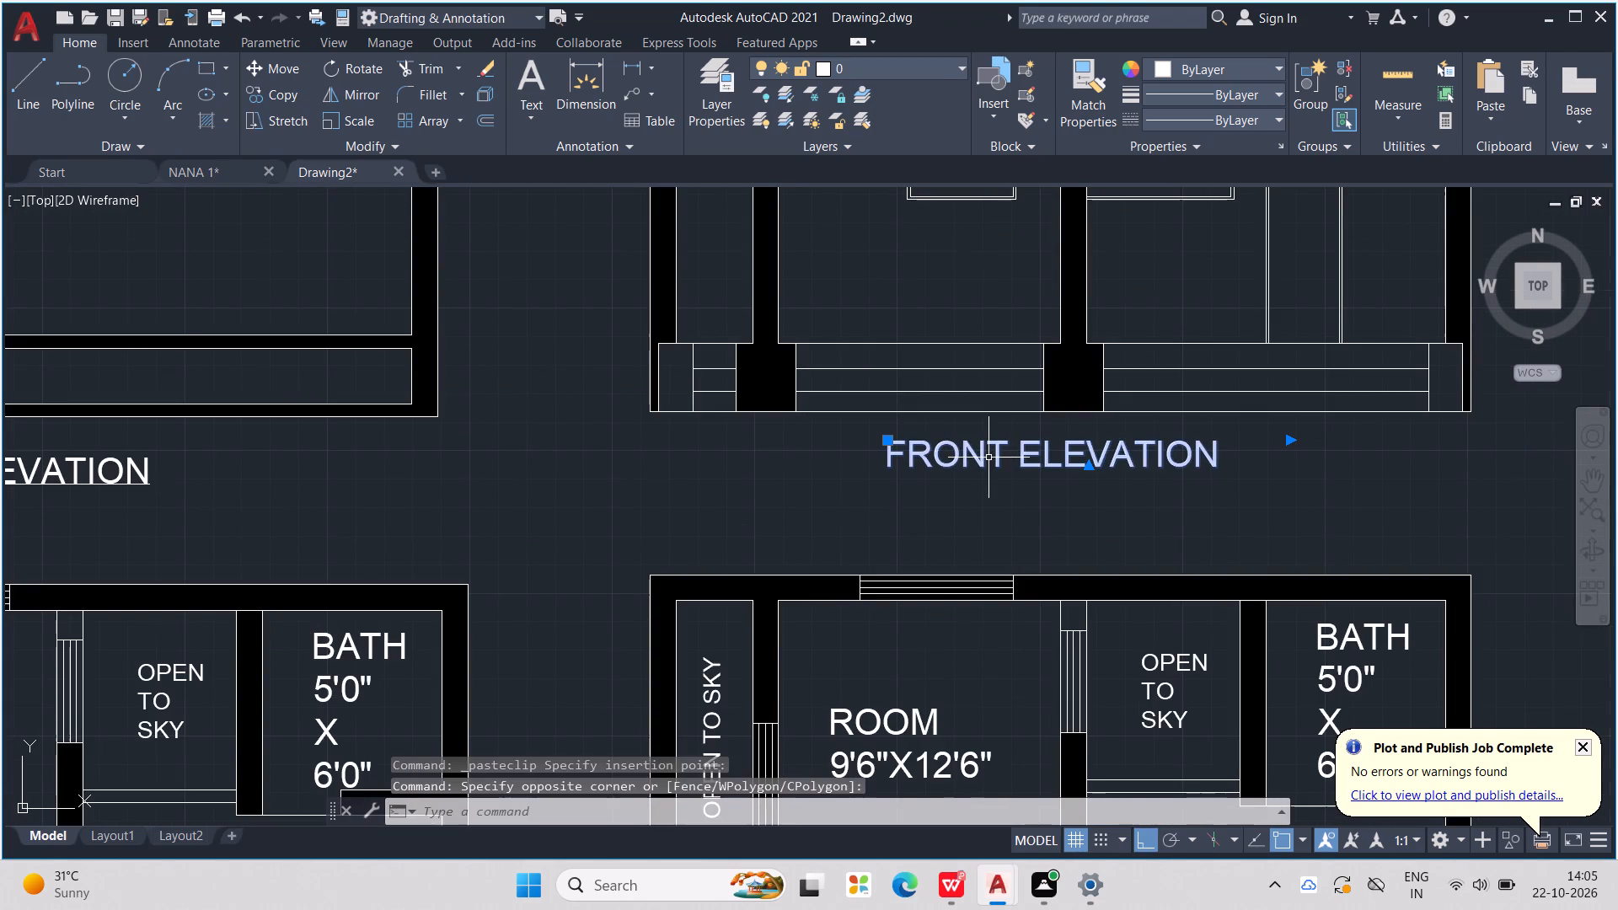
pyautogui.scroll(3, 996, 463)
pyautogui.doubleClick(996, 444)
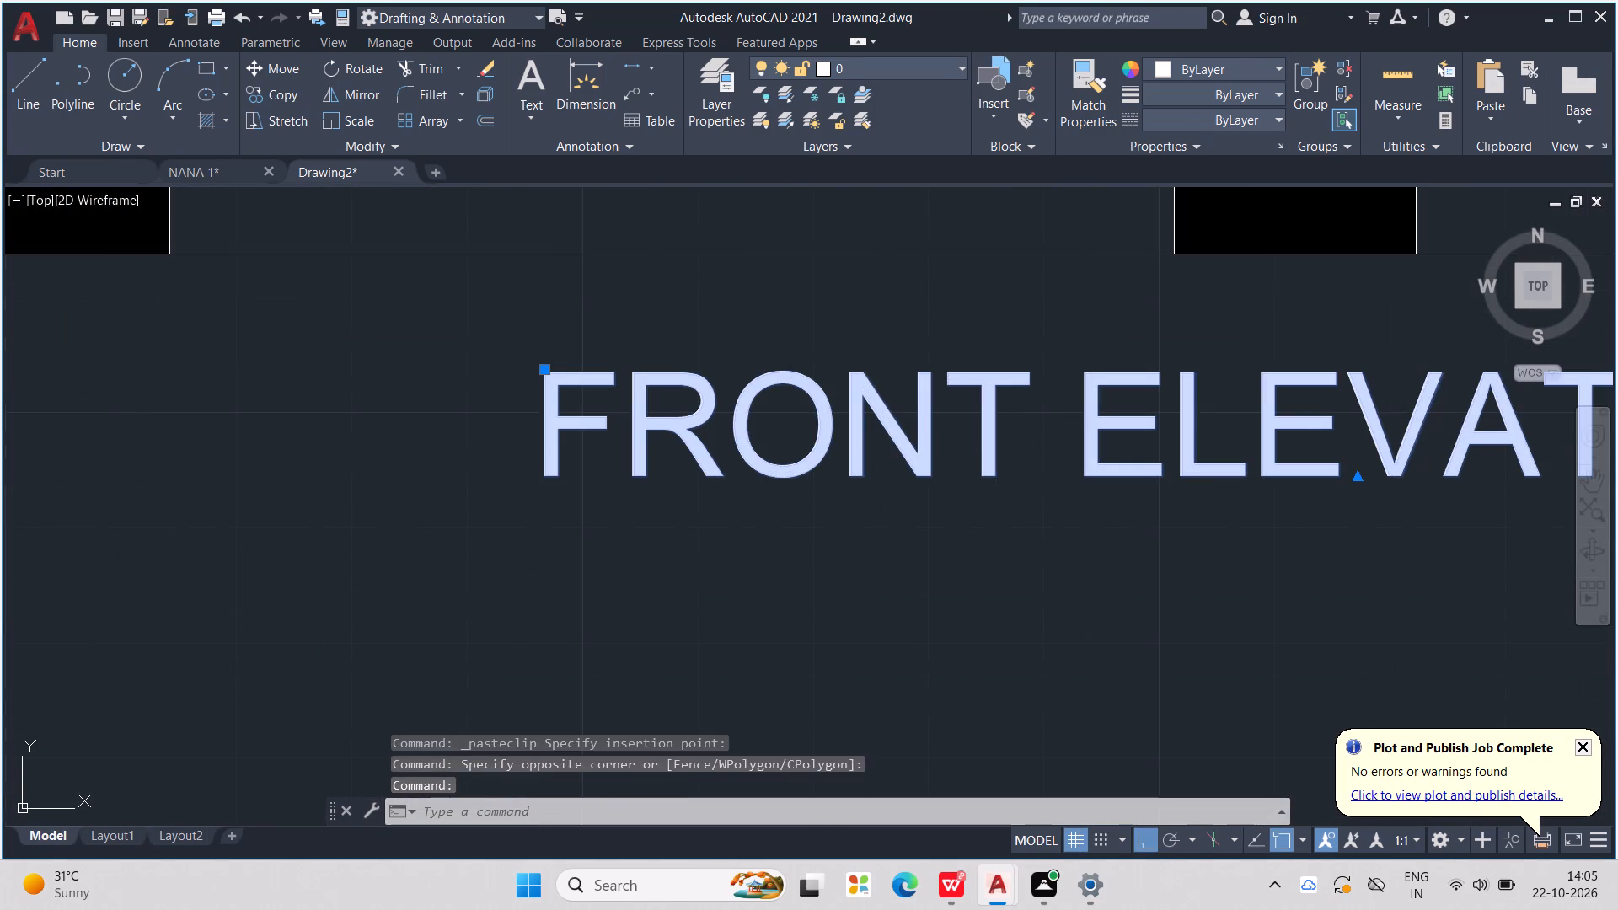
pyautogui.scroll(-2, 998, 442)
pyautogui.moveTo(1356, 437); pyautogui.dragTo(1174, 436)
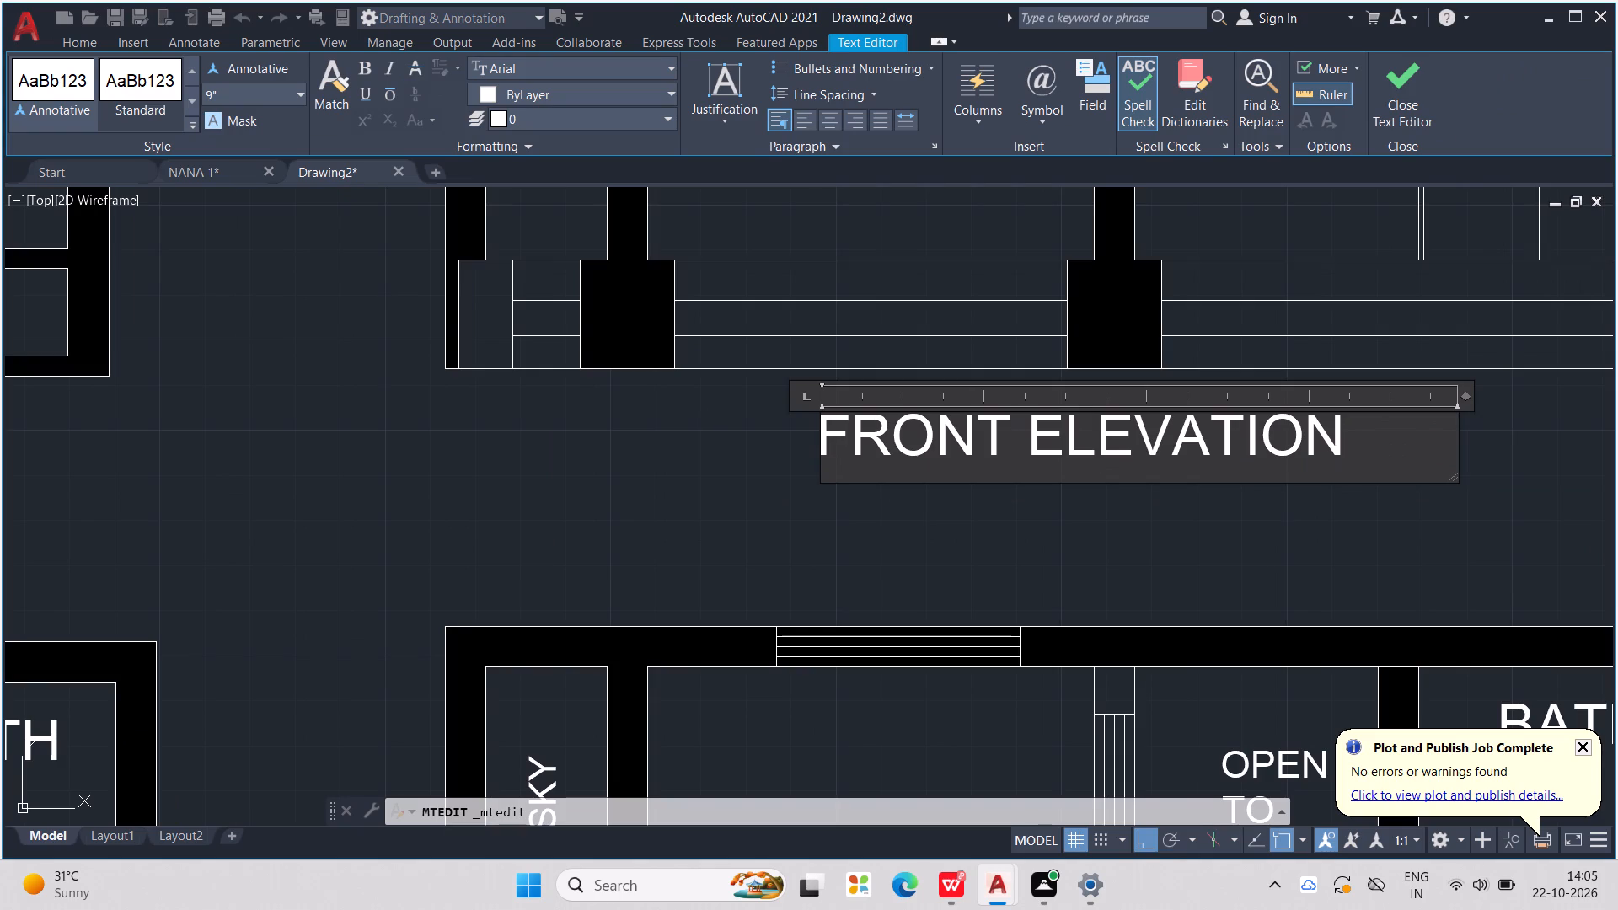
pyautogui.moveTo(1174, 436); pyautogui.dragTo(812, 458)
pyautogui.write('SECTION')
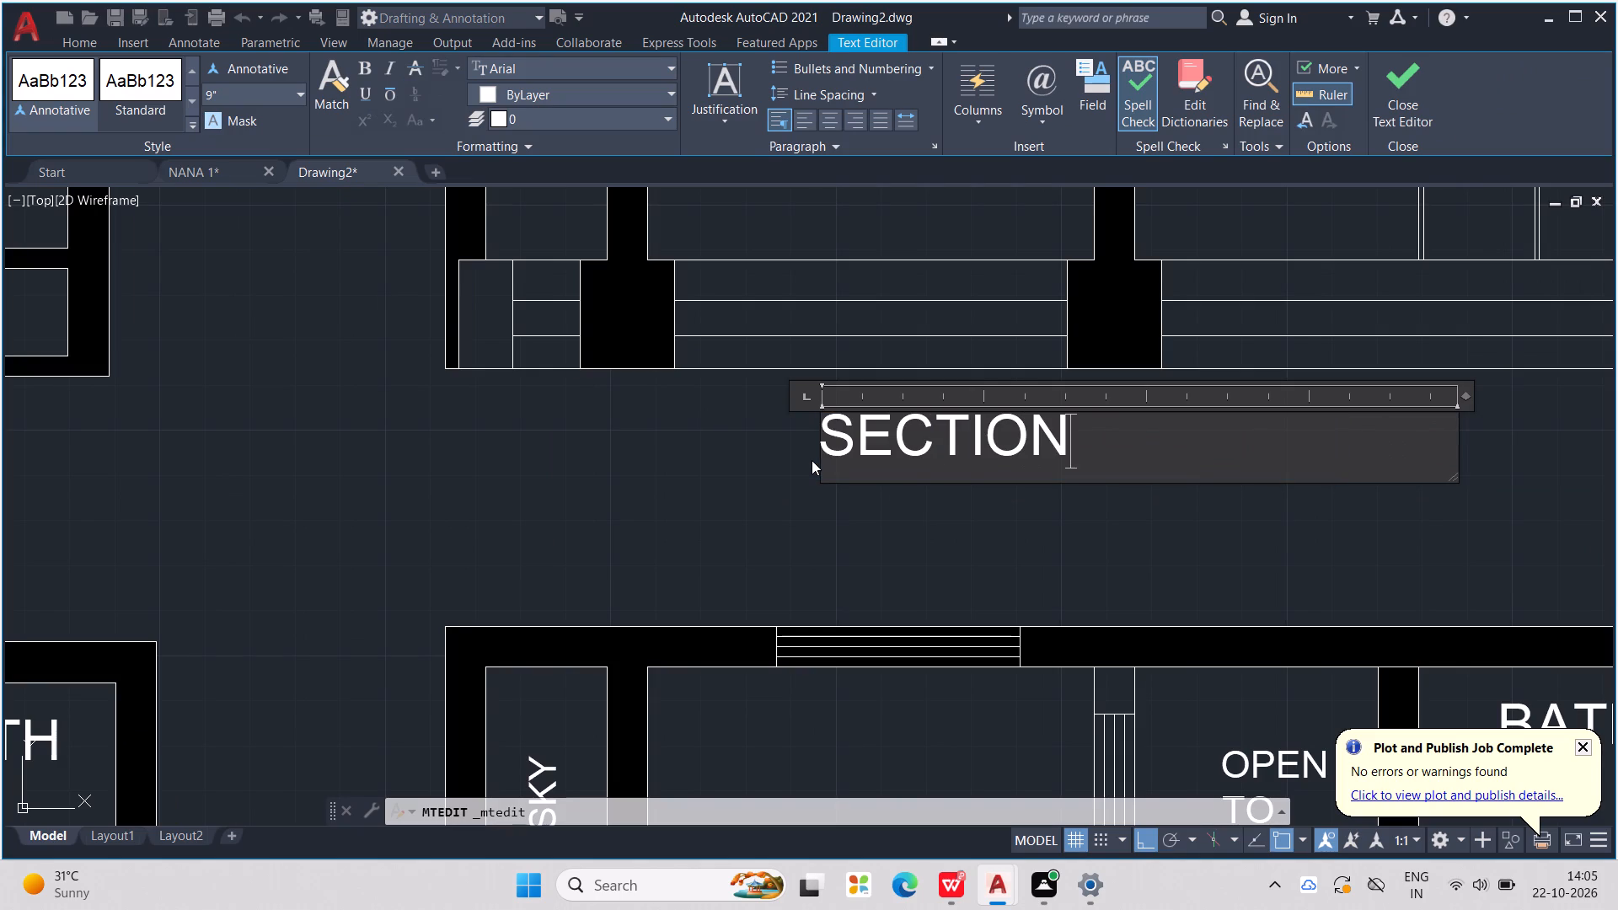
pyautogui.press('space')
pyautogui.write('AT')
pyautogui.press('space')
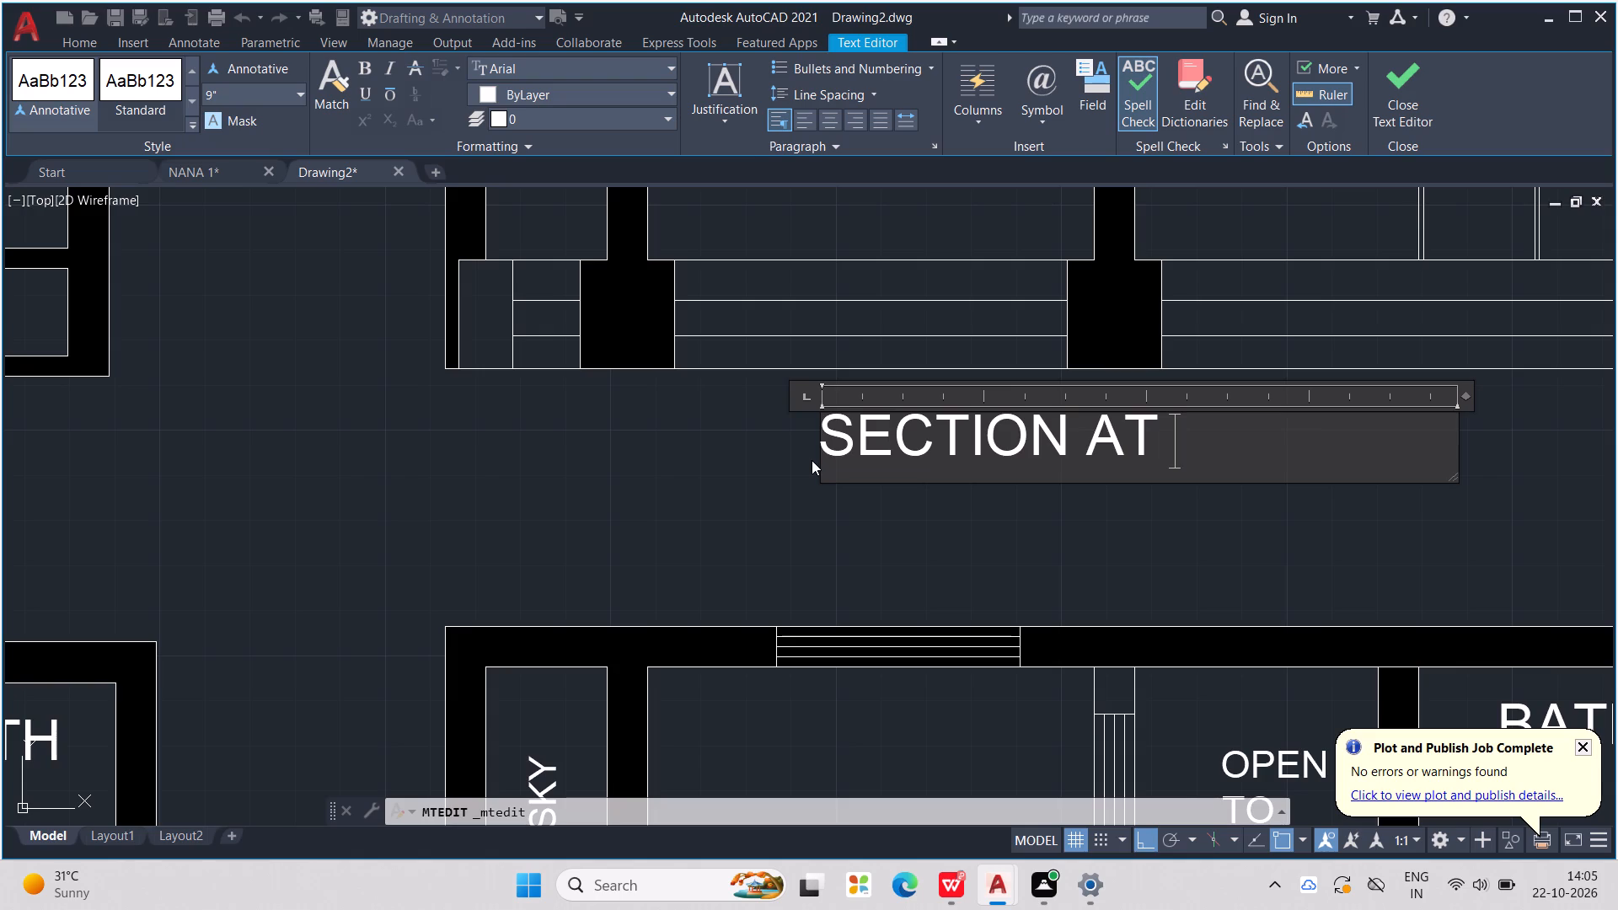
pyautogui.press('a')
pyautogui.write('.A')
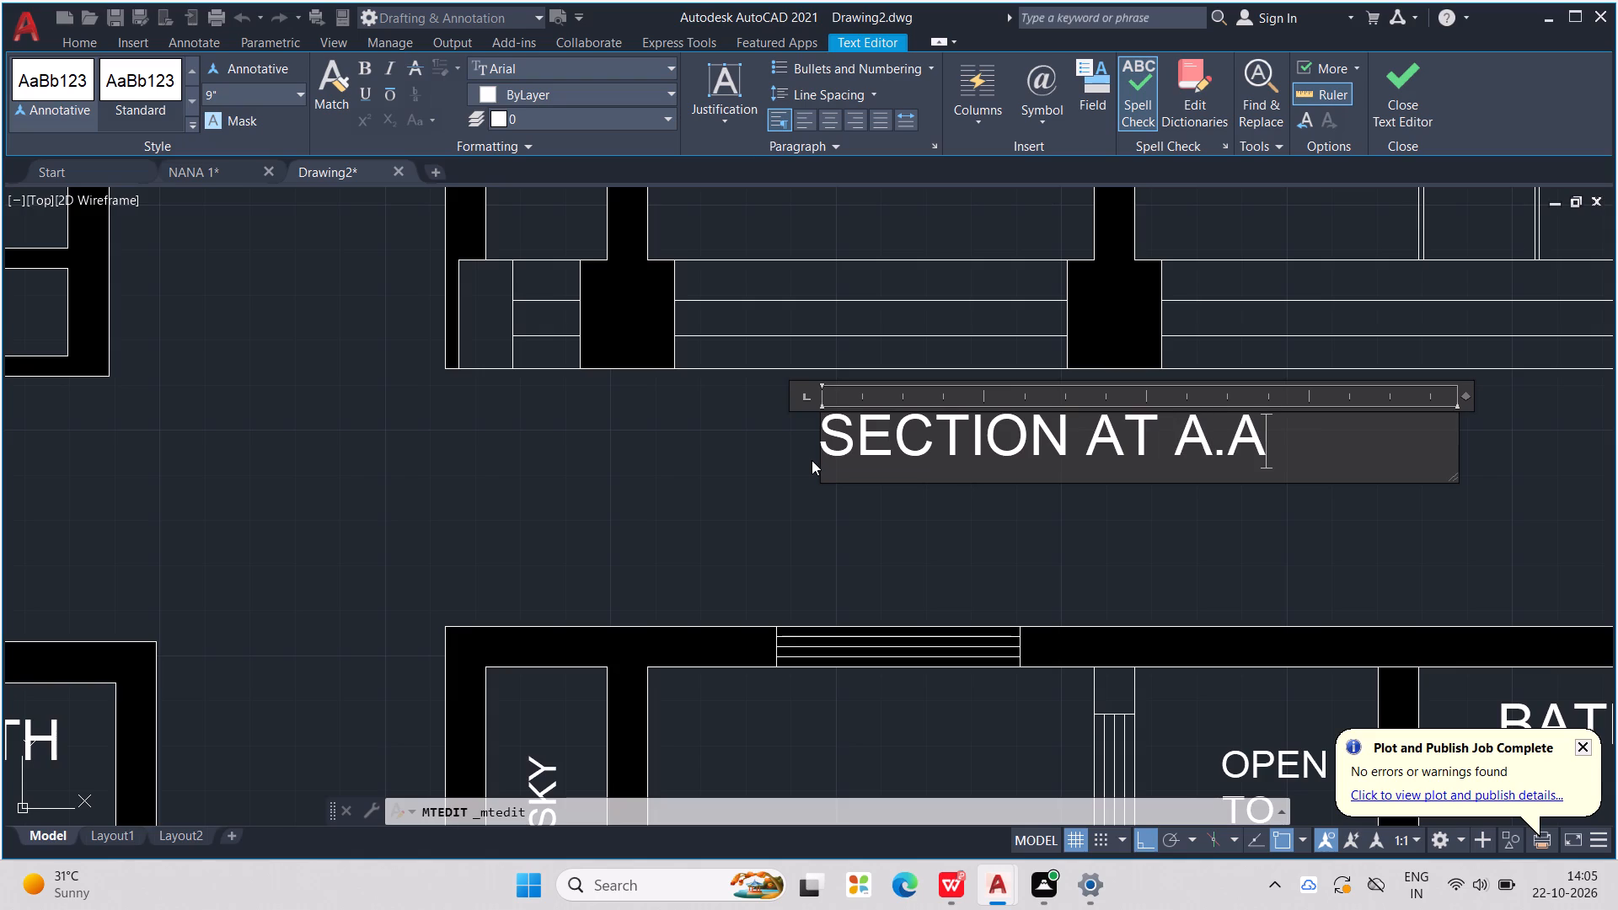
pyautogui.click(785, 481)
# Draw a line under the SECTION AT A.A title running past its last letter, plus a short vertical line down at the title's end.
pyautogui.scroll(-3, 785, 475)
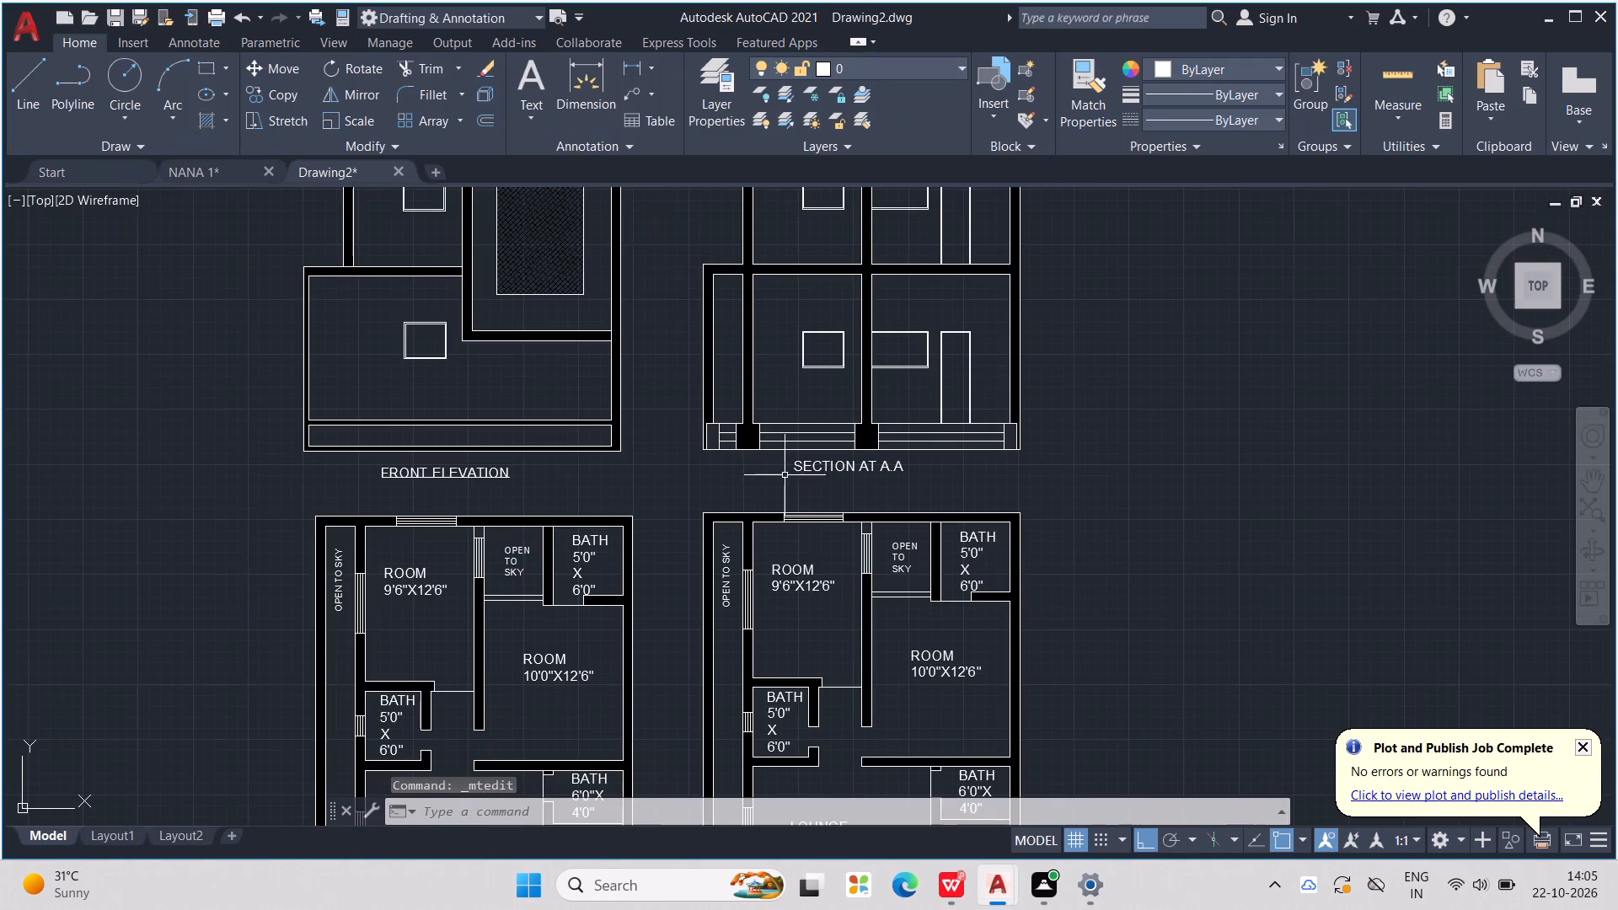
pyautogui.scroll(1, 801, 472)
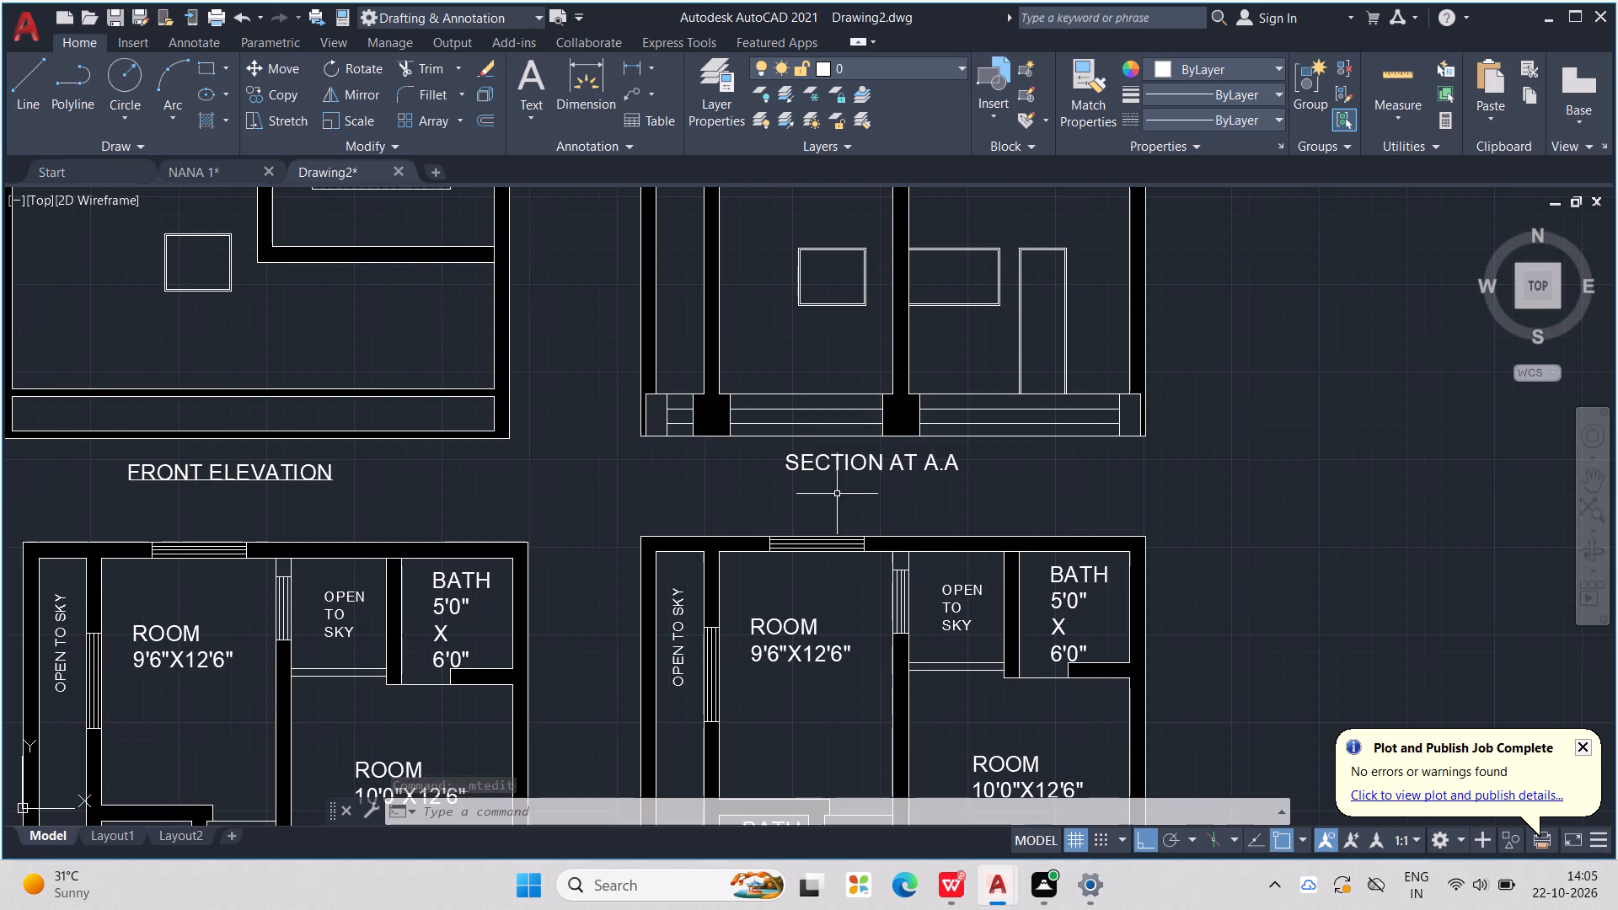
pyautogui.press('l')
pyautogui.press('Return')
pyautogui.scroll(1, 833, 490)
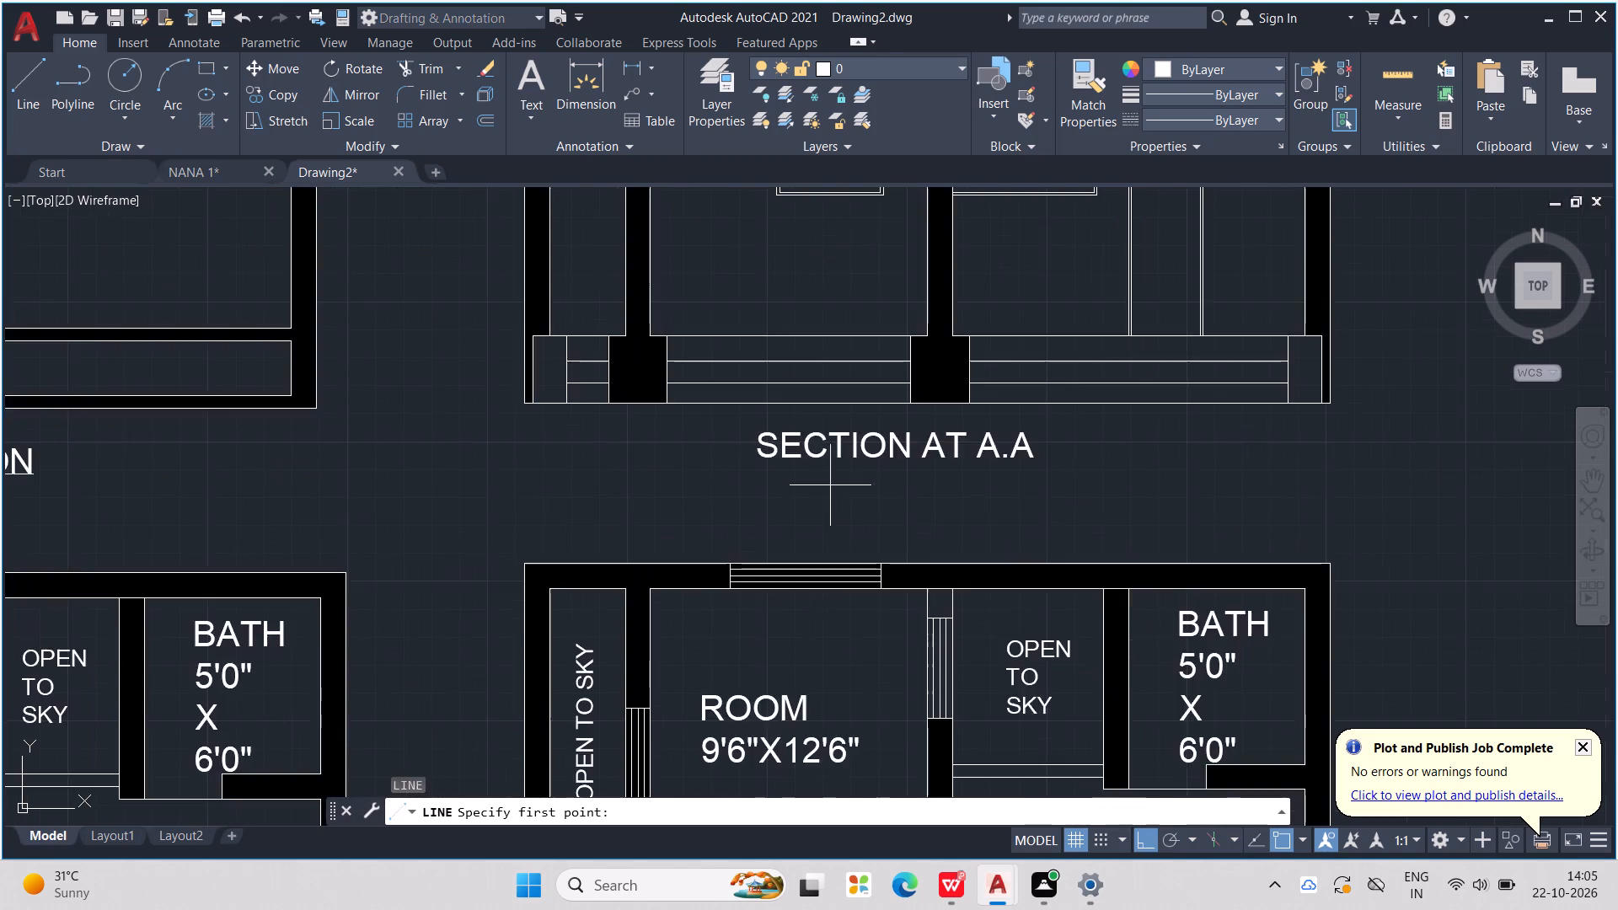
pyautogui.scroll(2, 830, 478)
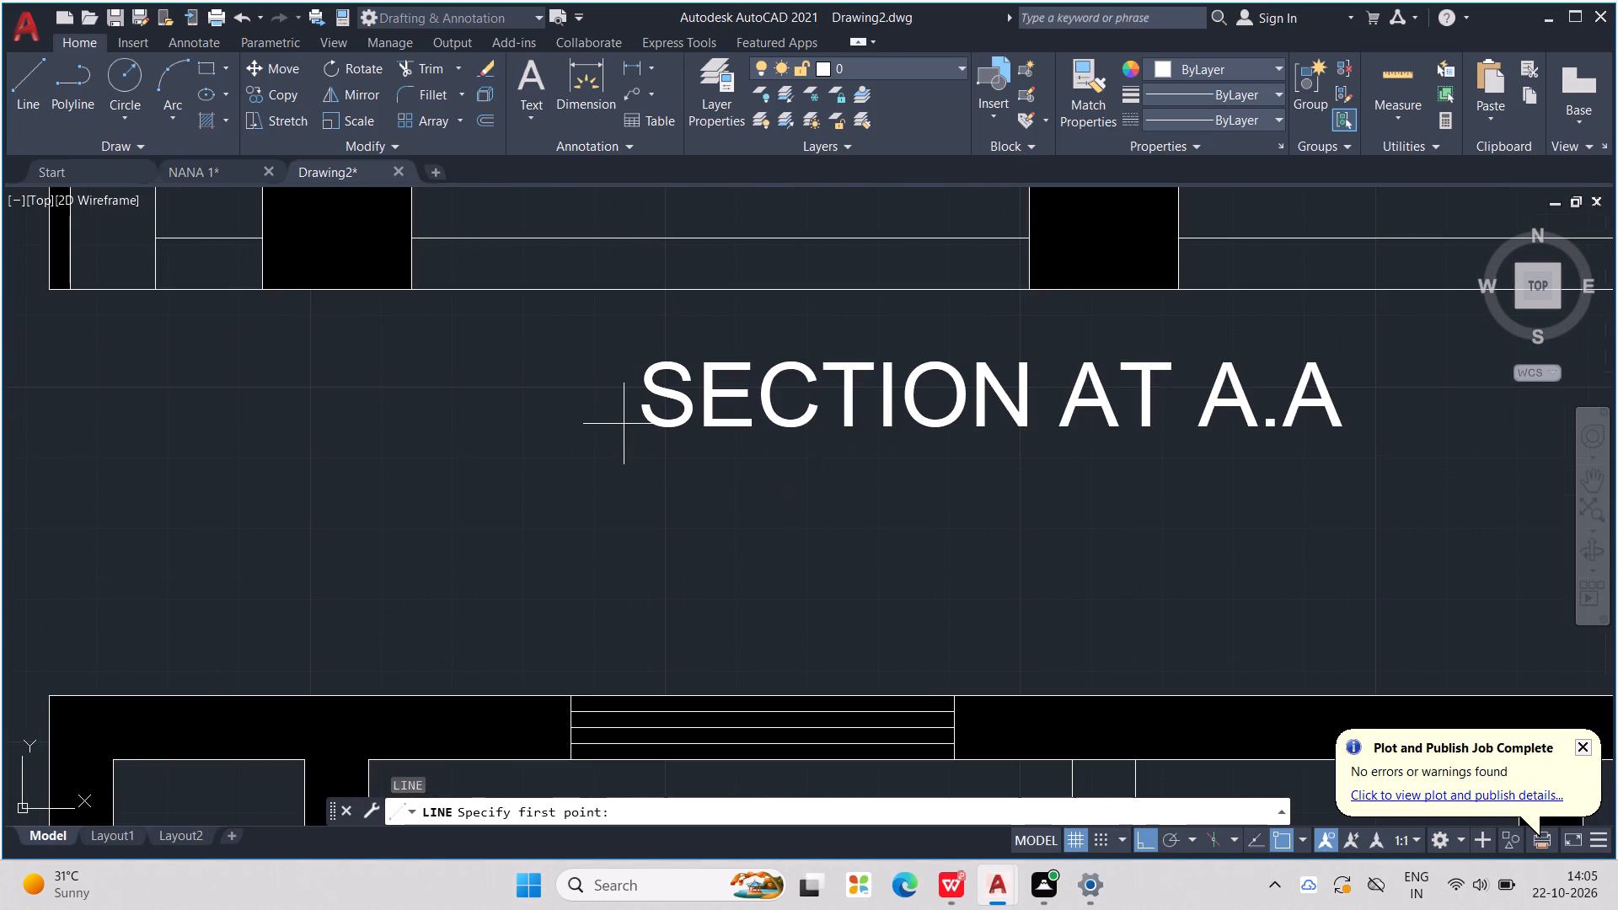
pyautogui.click(633, 433)
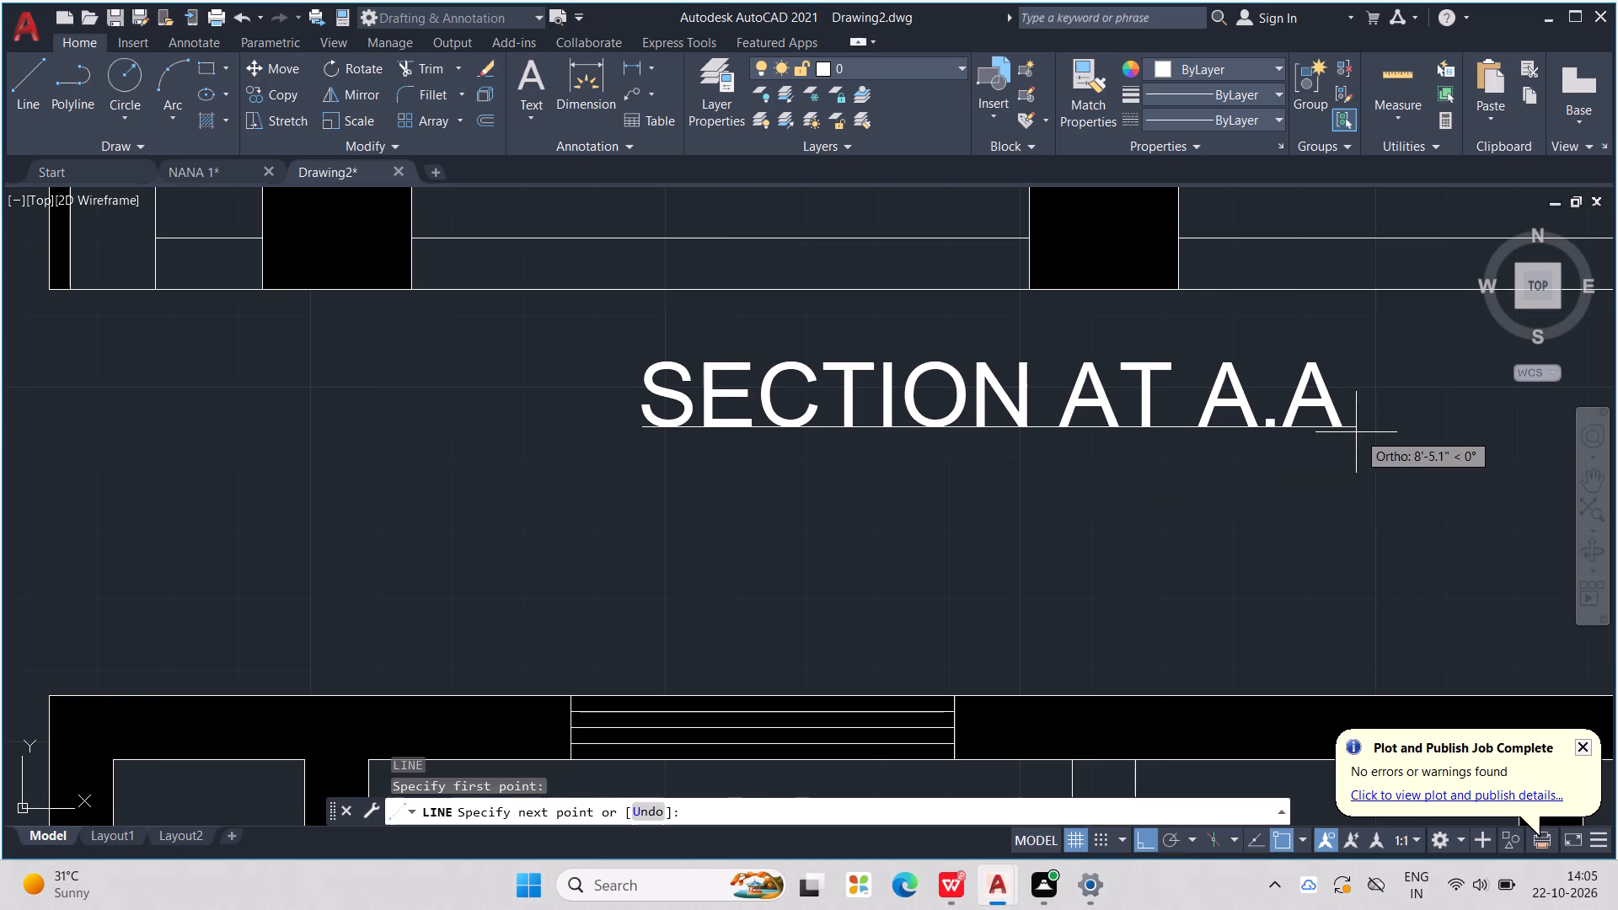
pyautogui.click(1349, 435)
pyautogui.scroll(-2, 1359, 442)
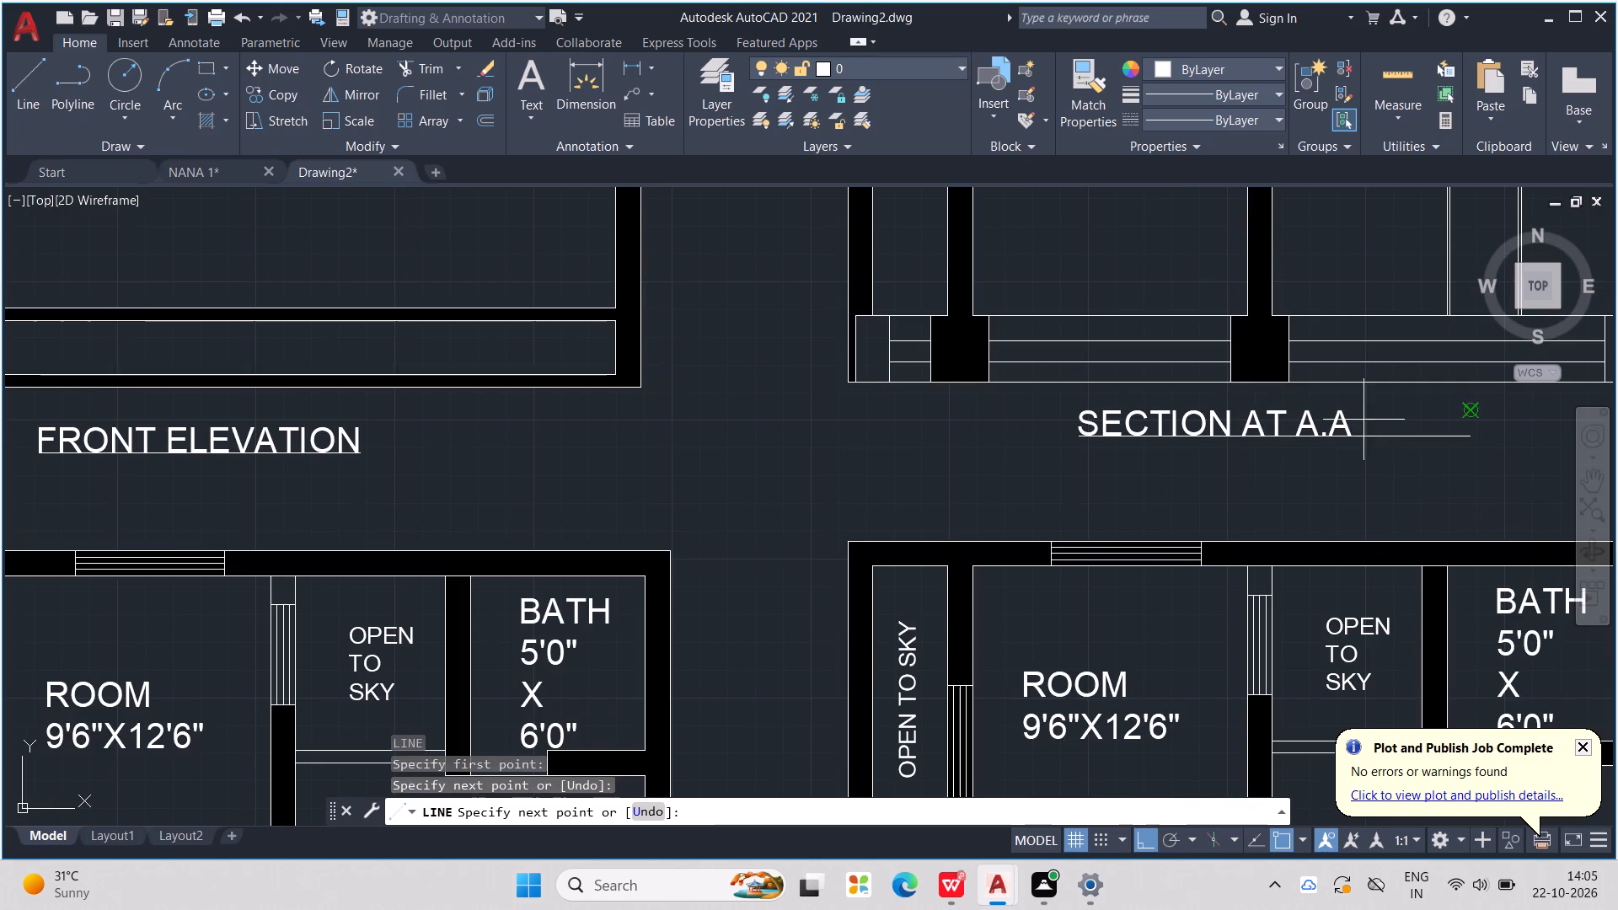
pyautogui.click(1362, 437)
pyautogui.click(1354, 510)
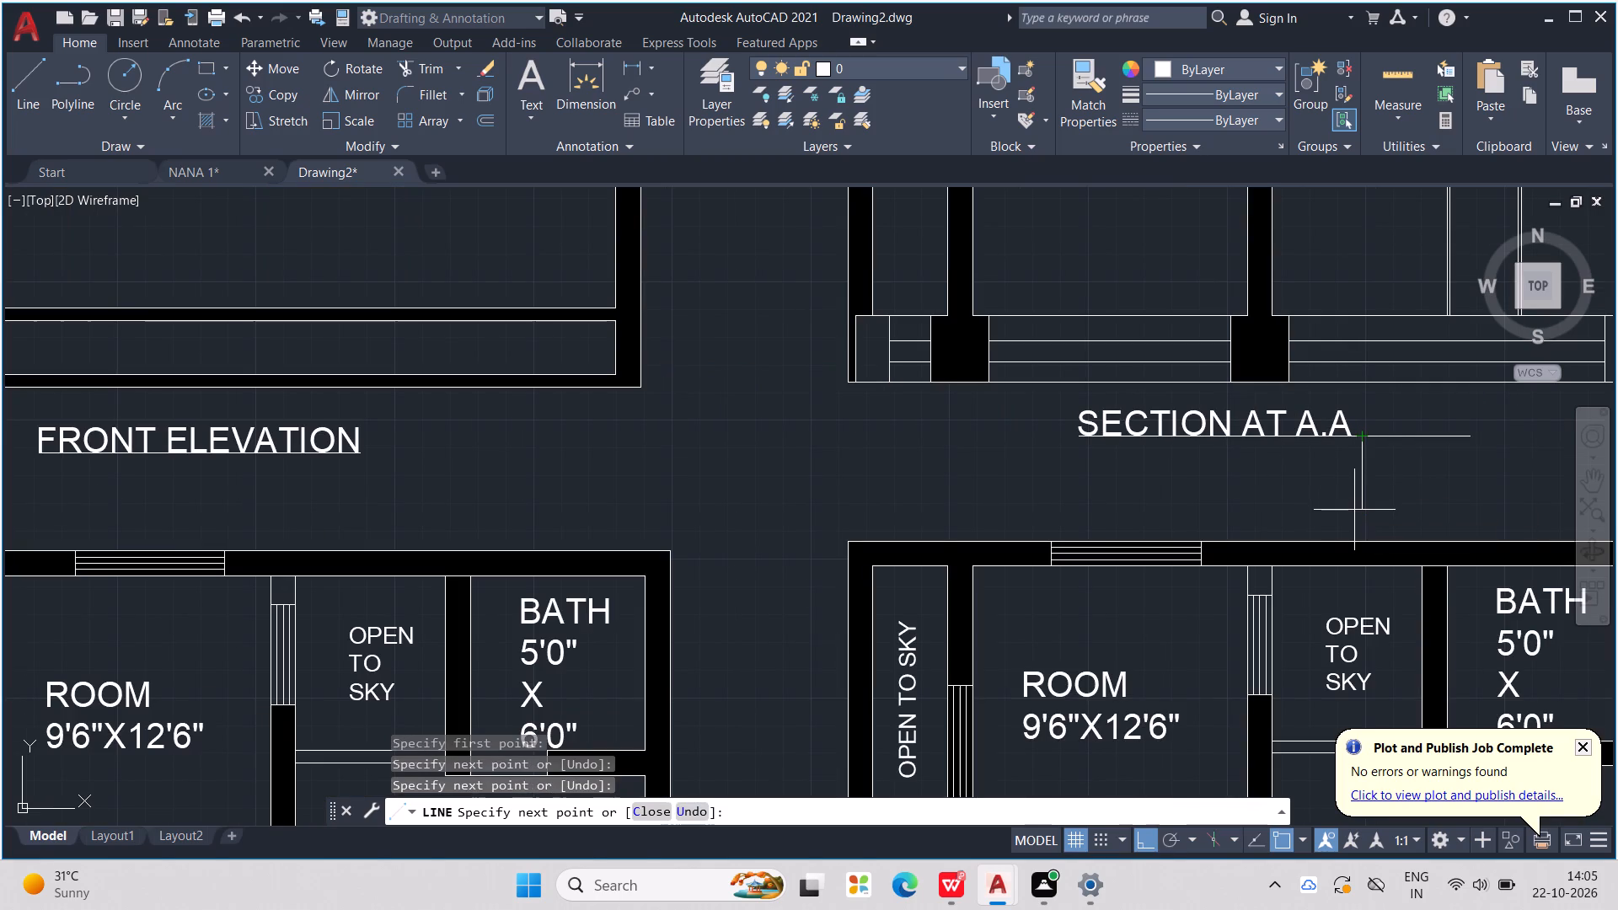
pyautogui.press('Escape')
pyautogui.press('Escape')
pyautogui.press('Escape')
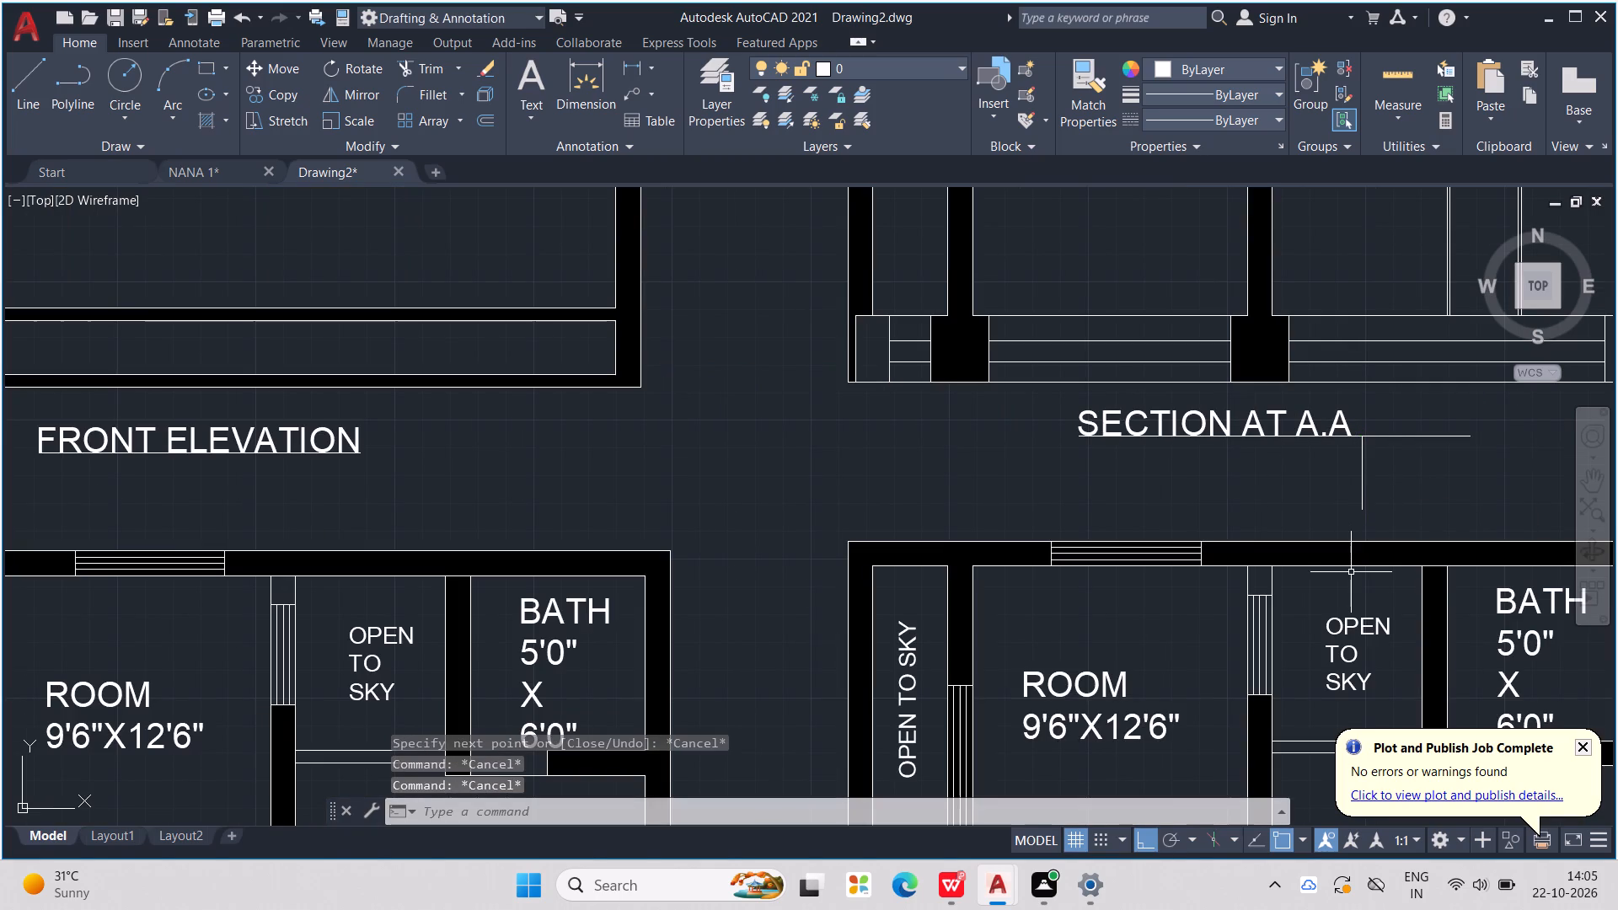
# Trim the underline's excess beyond the last letter of SECTION AT A.A and remove the short vertical line there.
pyautogui.write('TR')
pyautogui.press('Return')
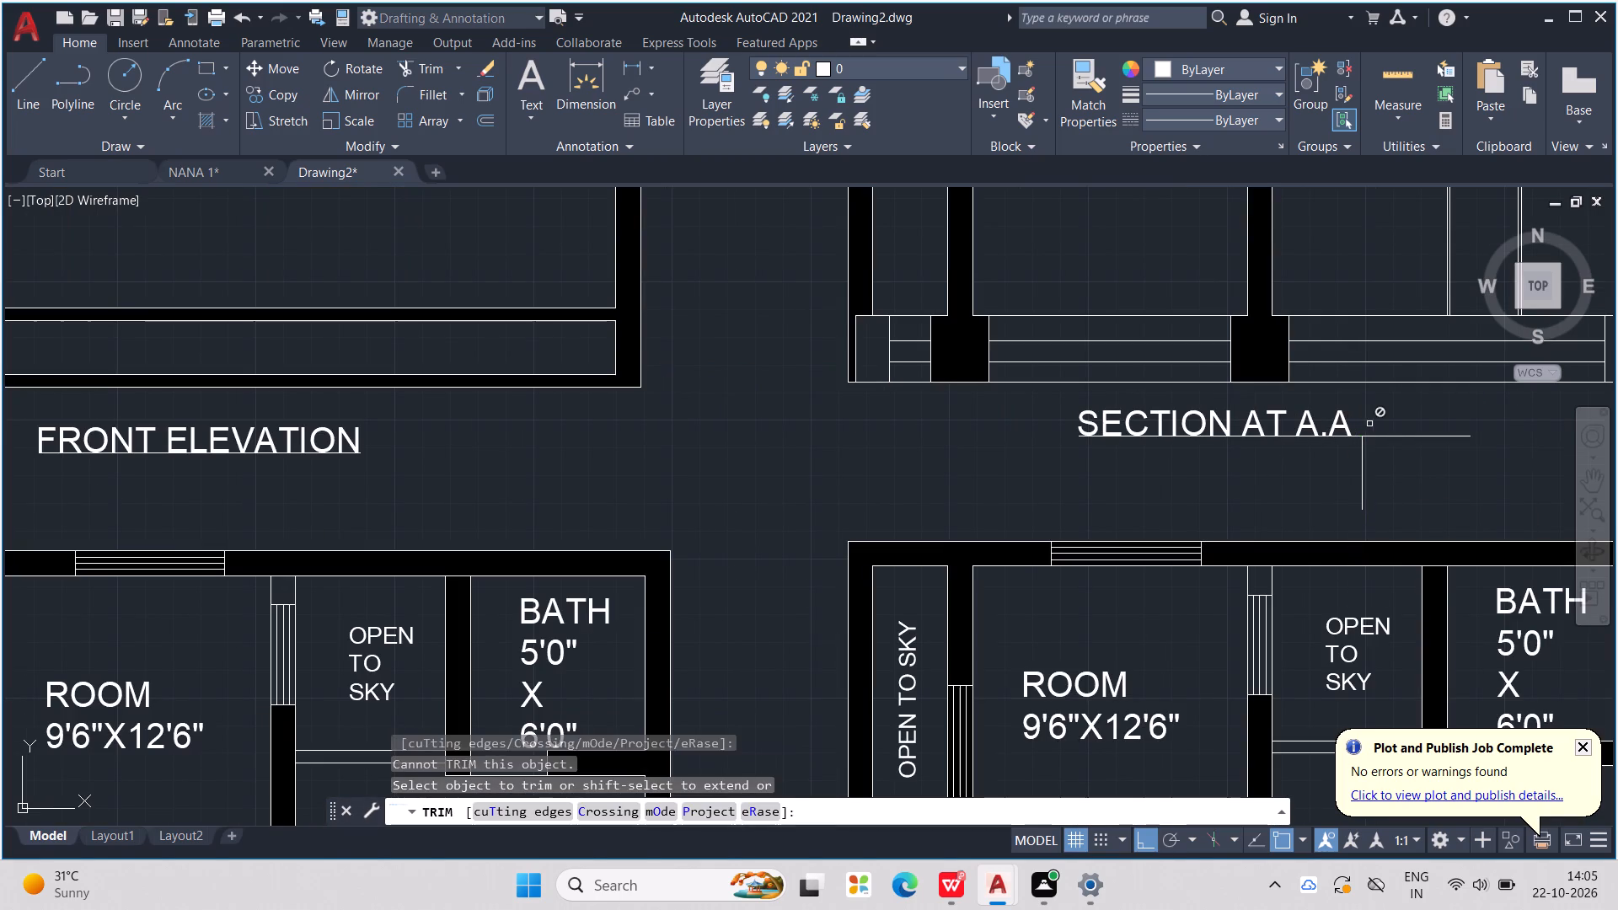
pyautogui.moveTo(1378, 428); pyautogui.dragTo(1330, 491)
pyautogui.scroll(-2, 1331, 490)
pyautogui.moveTo(1340, 478); pyautogui.dragTo(1331, 327, button='middle')
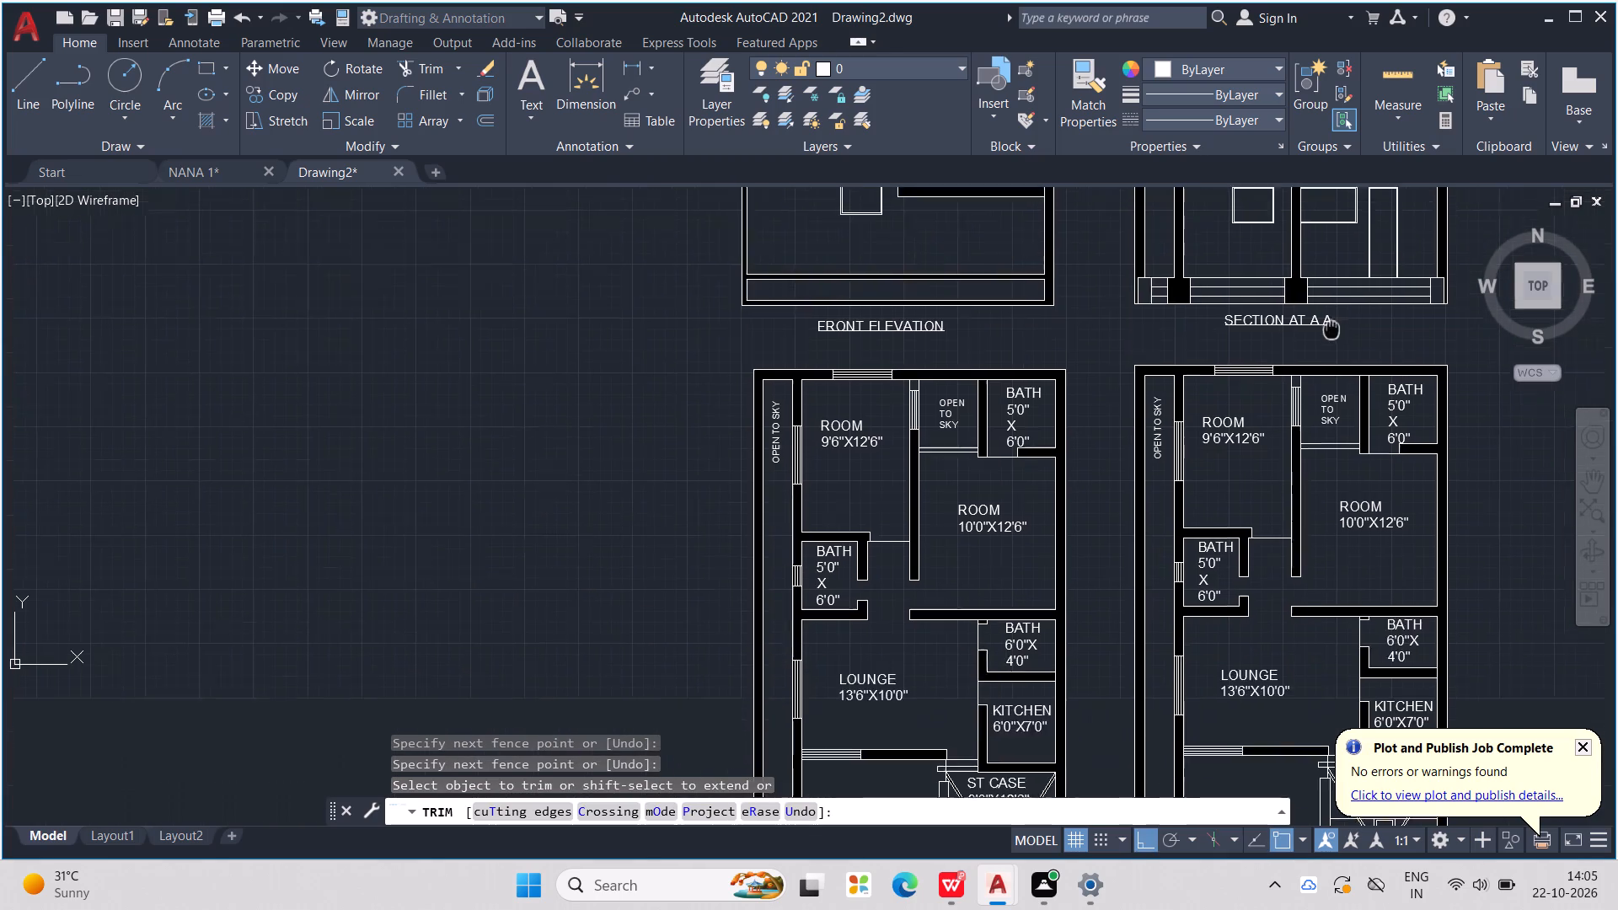
pyautogui.moveTo(1331, 327); pyautogui.dragTo(1325, 303, button='middle')
pyautogui.press('Escape')
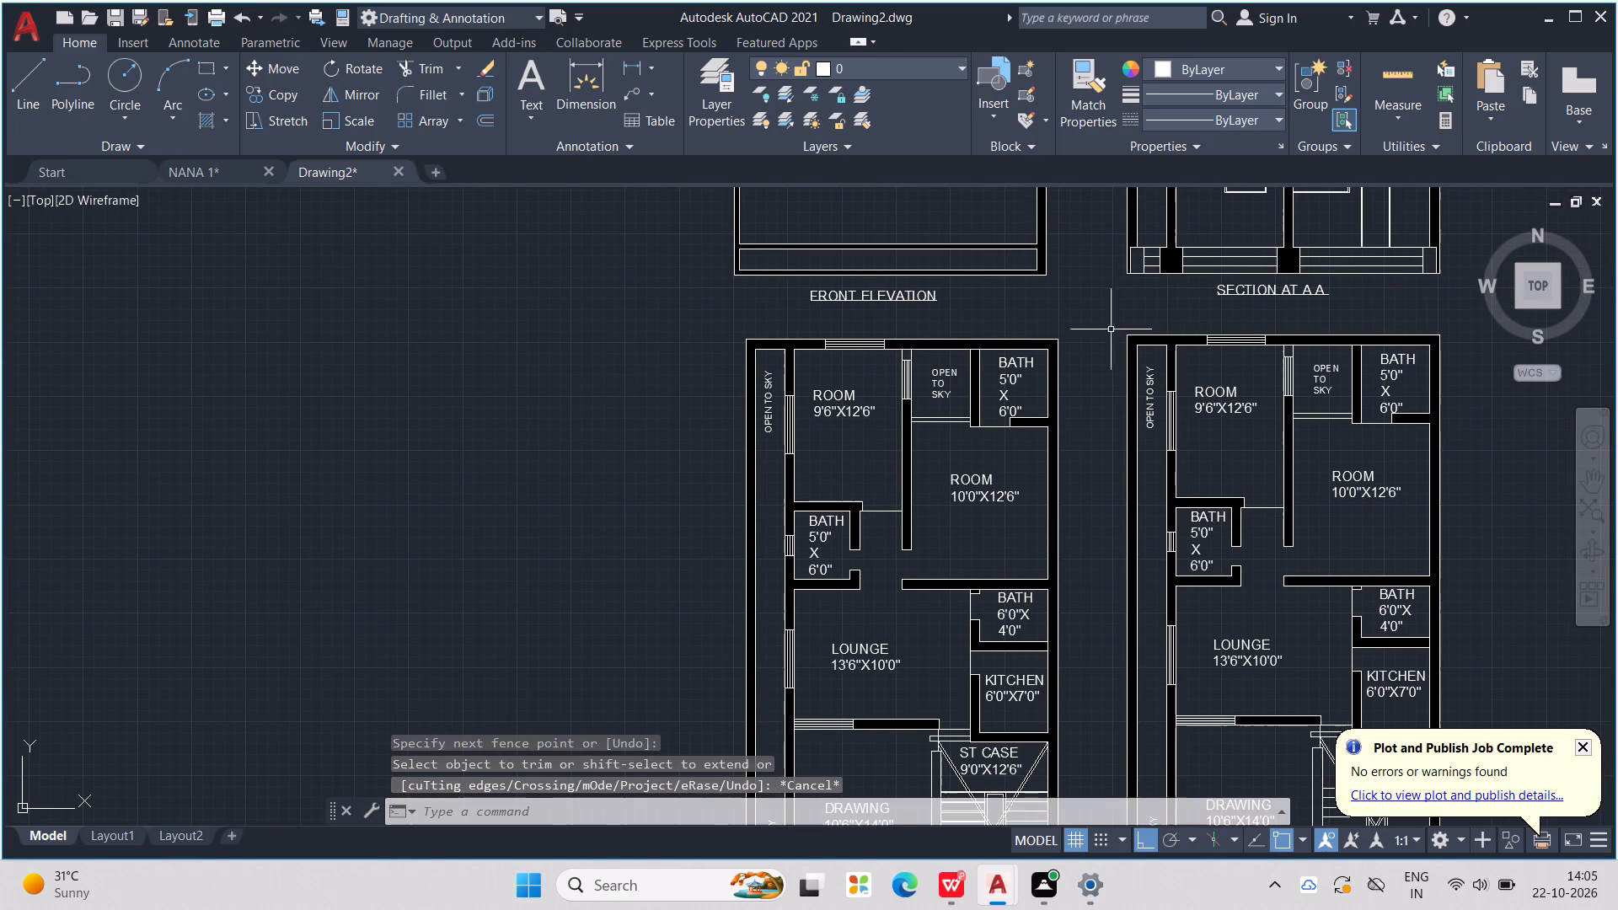
# Copy the FRONT ELEVATION title together with its underline and paste it beneath the left floor plan.
pyautogui.moveTo(776, 309); pyautogui.dragTo(897, 266)
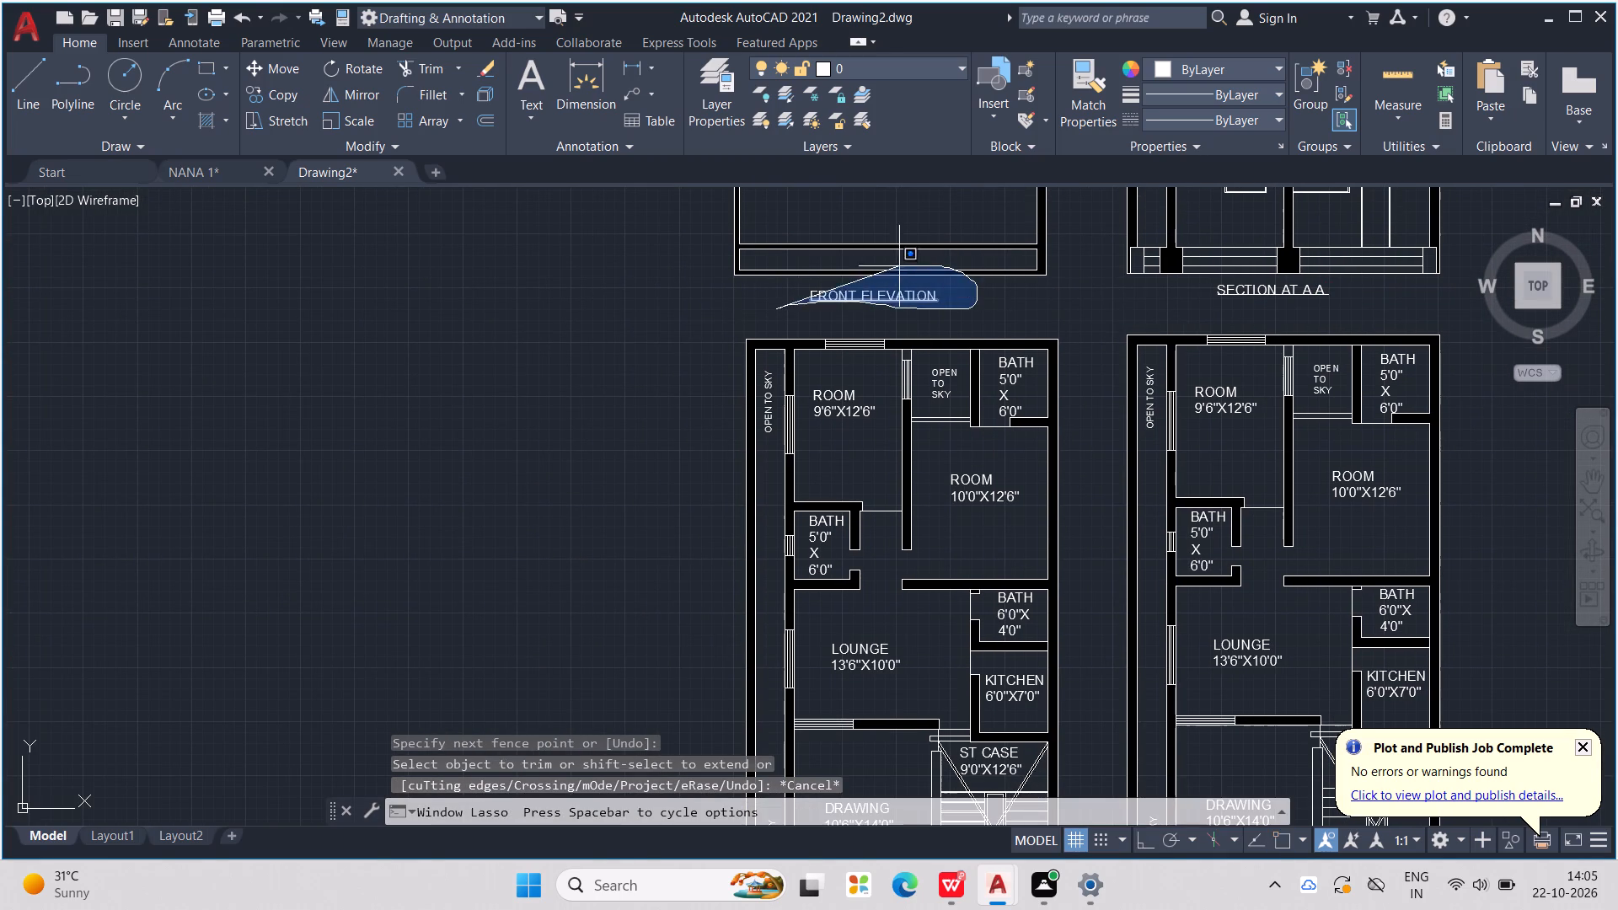
pyautogui.moveTo(897, 266); pyautogui.dragTo(849, 271)
pyautogui.scroll(2, 892, 300)
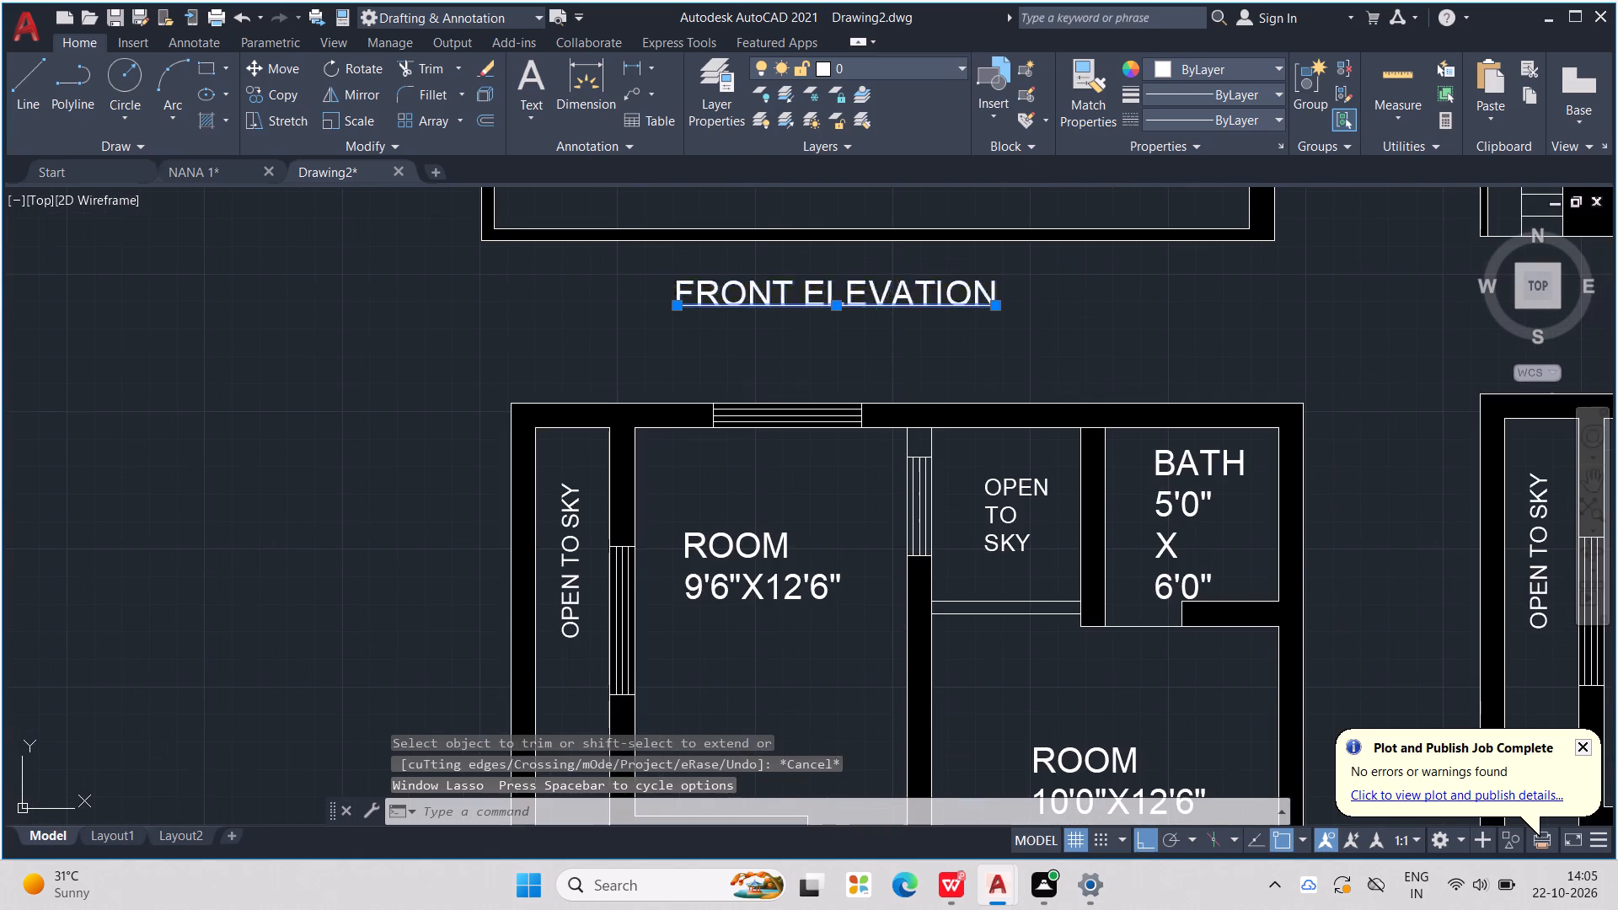
pyautogui.click(901, 294)
pyautogui.hotkey('ctrl', 'c')
pyautogui.hotkey('ctrl', 'v')
pyautogui.keyDown('ctrl'); pyautogui.scroll(-2, 908, 299); pyautogui.keyUp('ctrl')
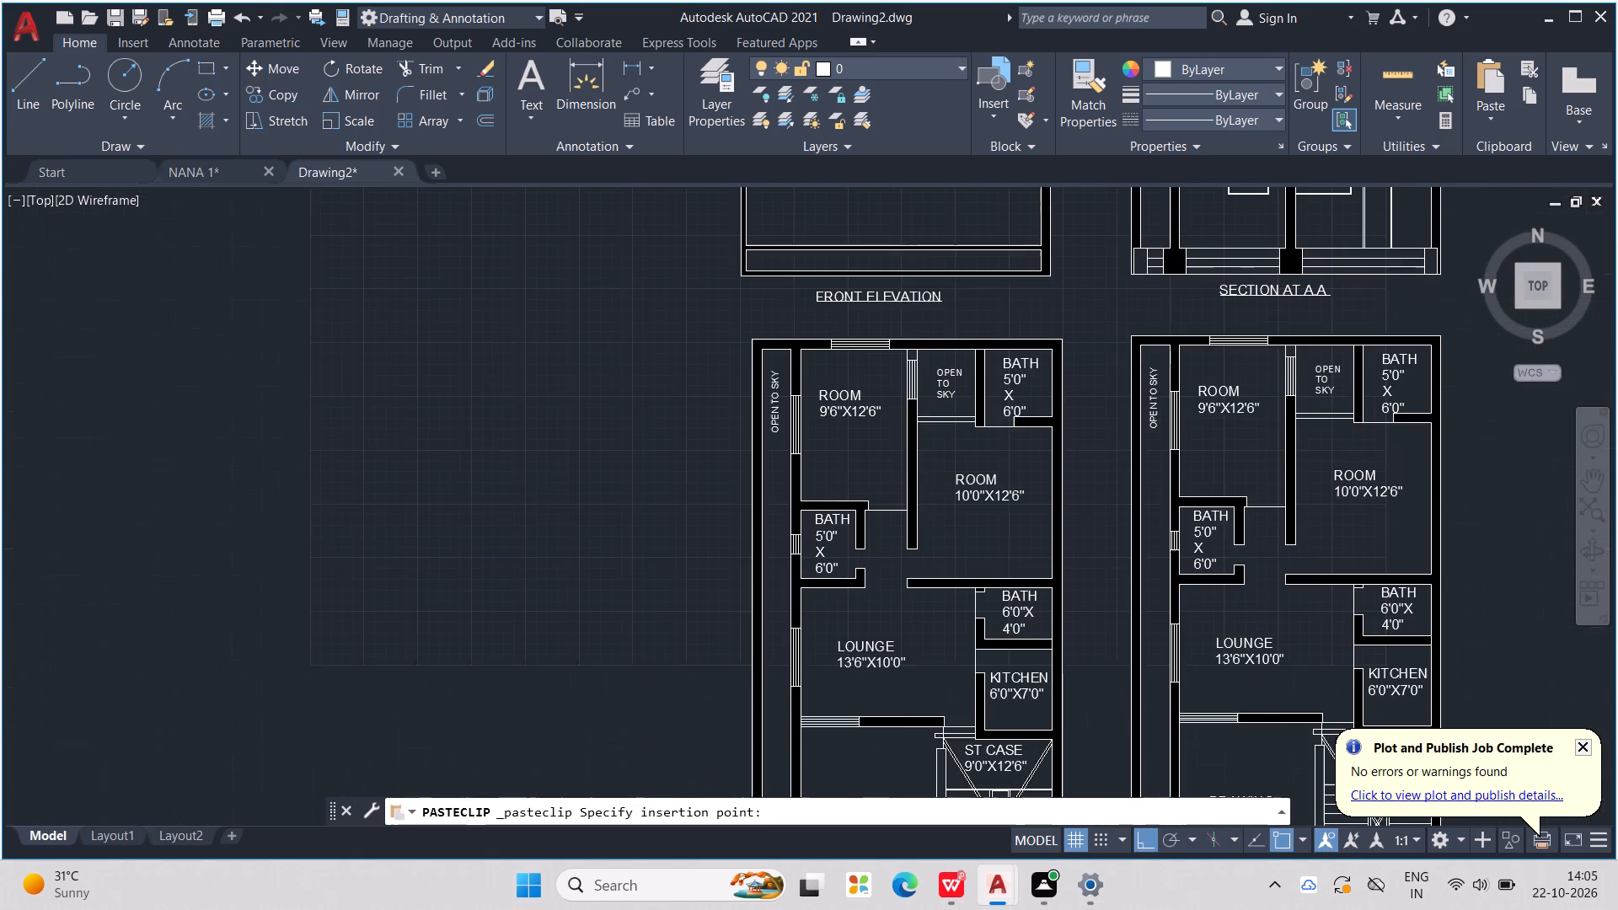
pyautogui.moveTo(934, 506); pyautogui.dragTo(893, 381, button='middle')
pyautogui.scroll(-2, 893, 381)
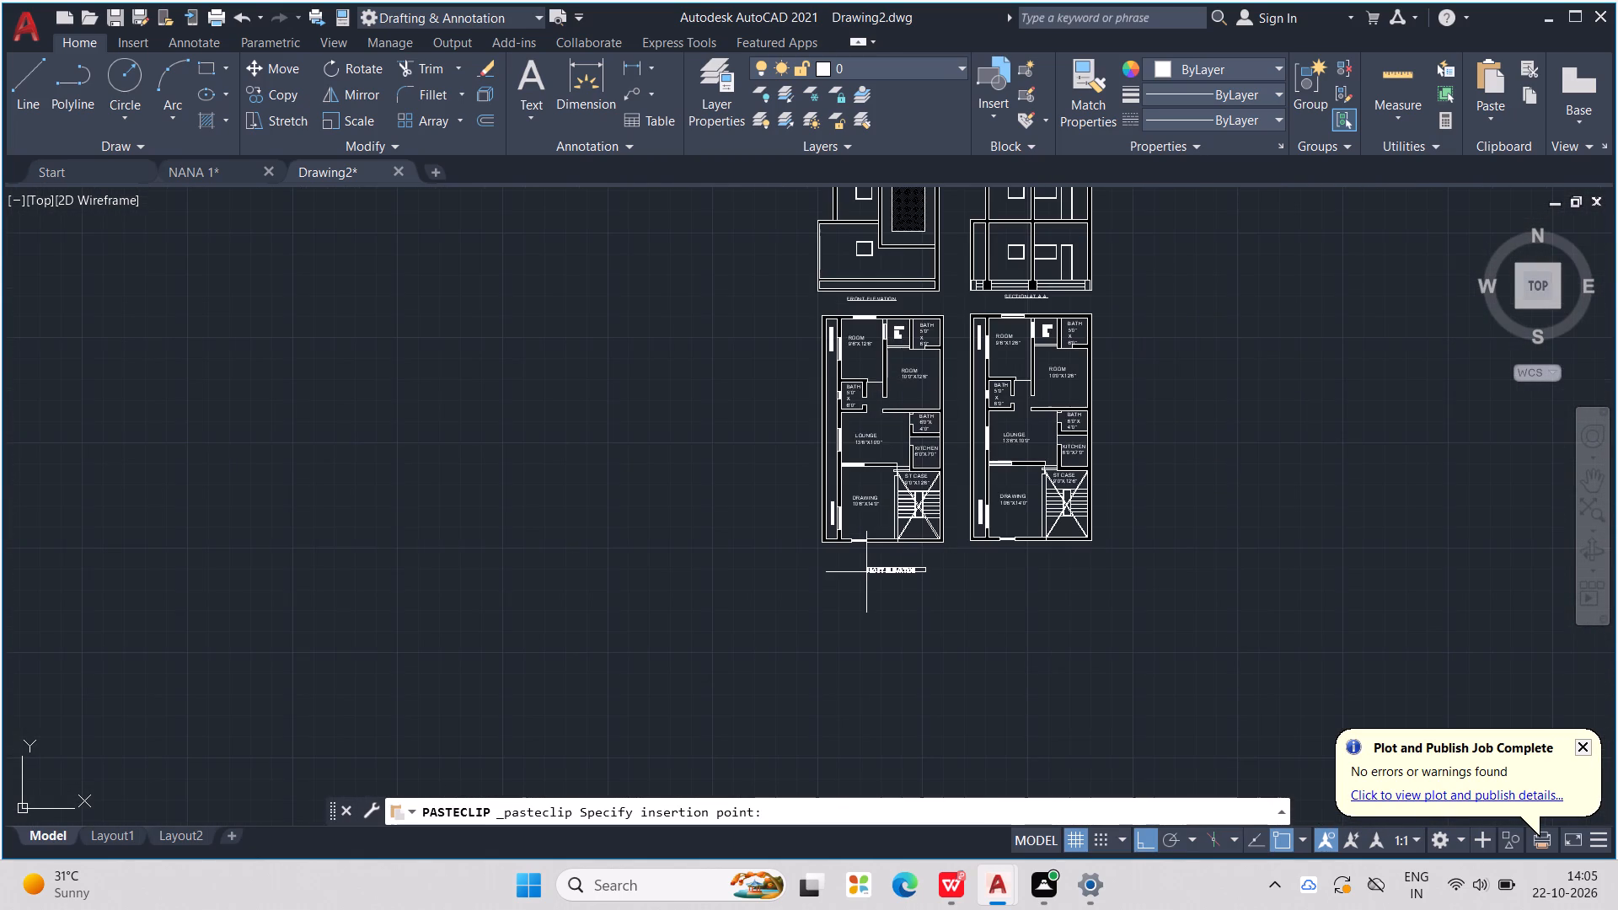
pyautogui.scroll(4, 861, 552)
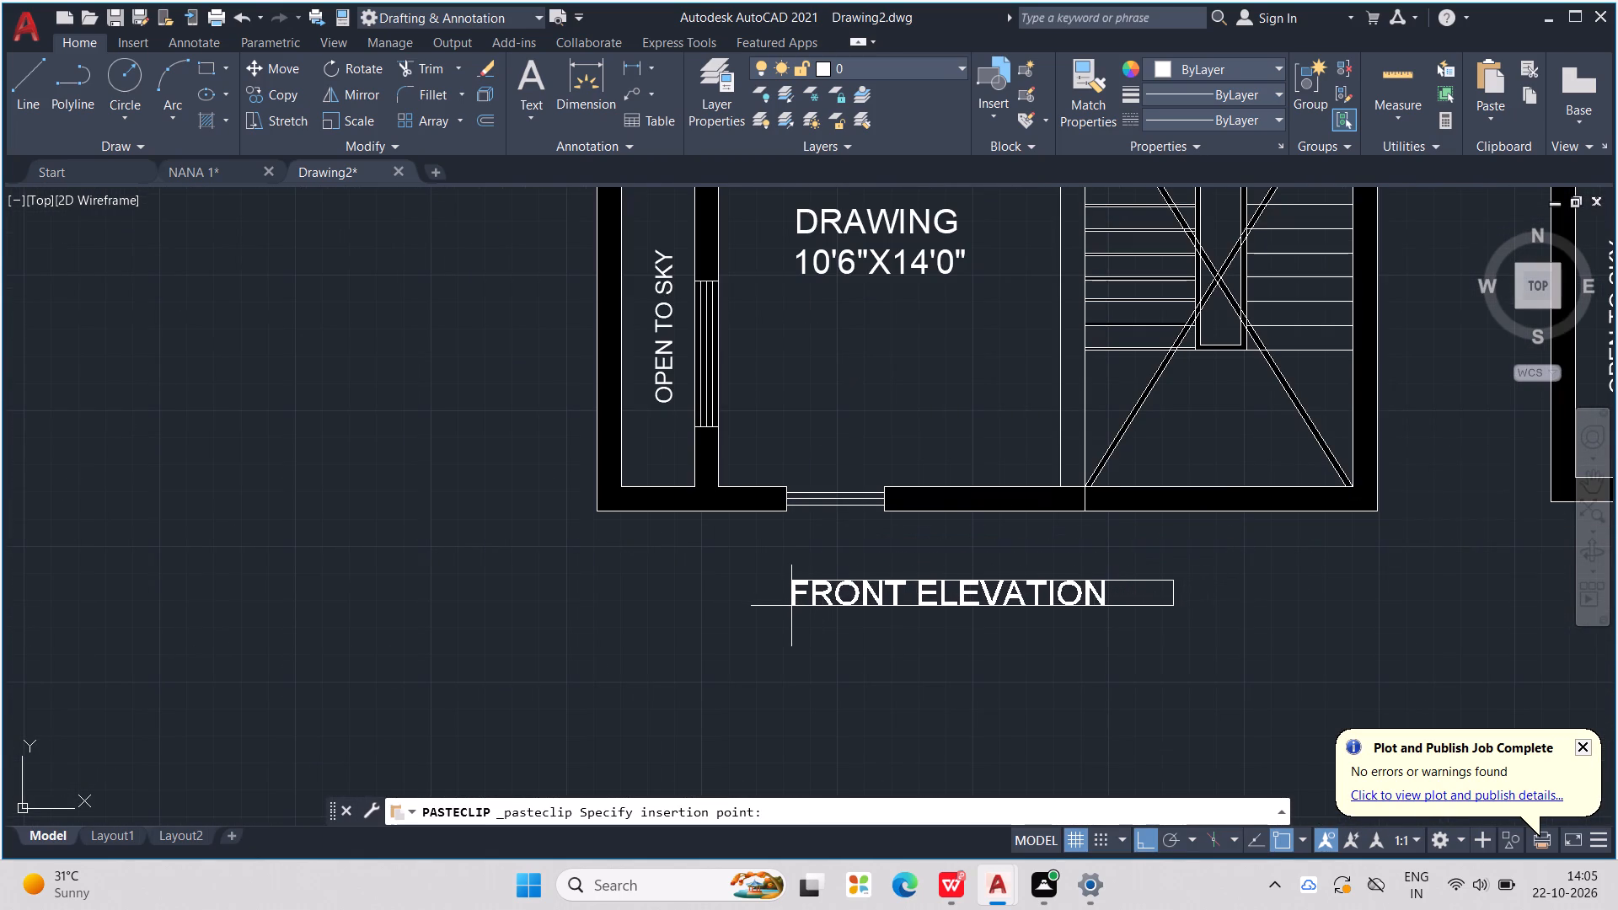
pyautogui.click(777, 606)
pyautogui.click(890, 587)
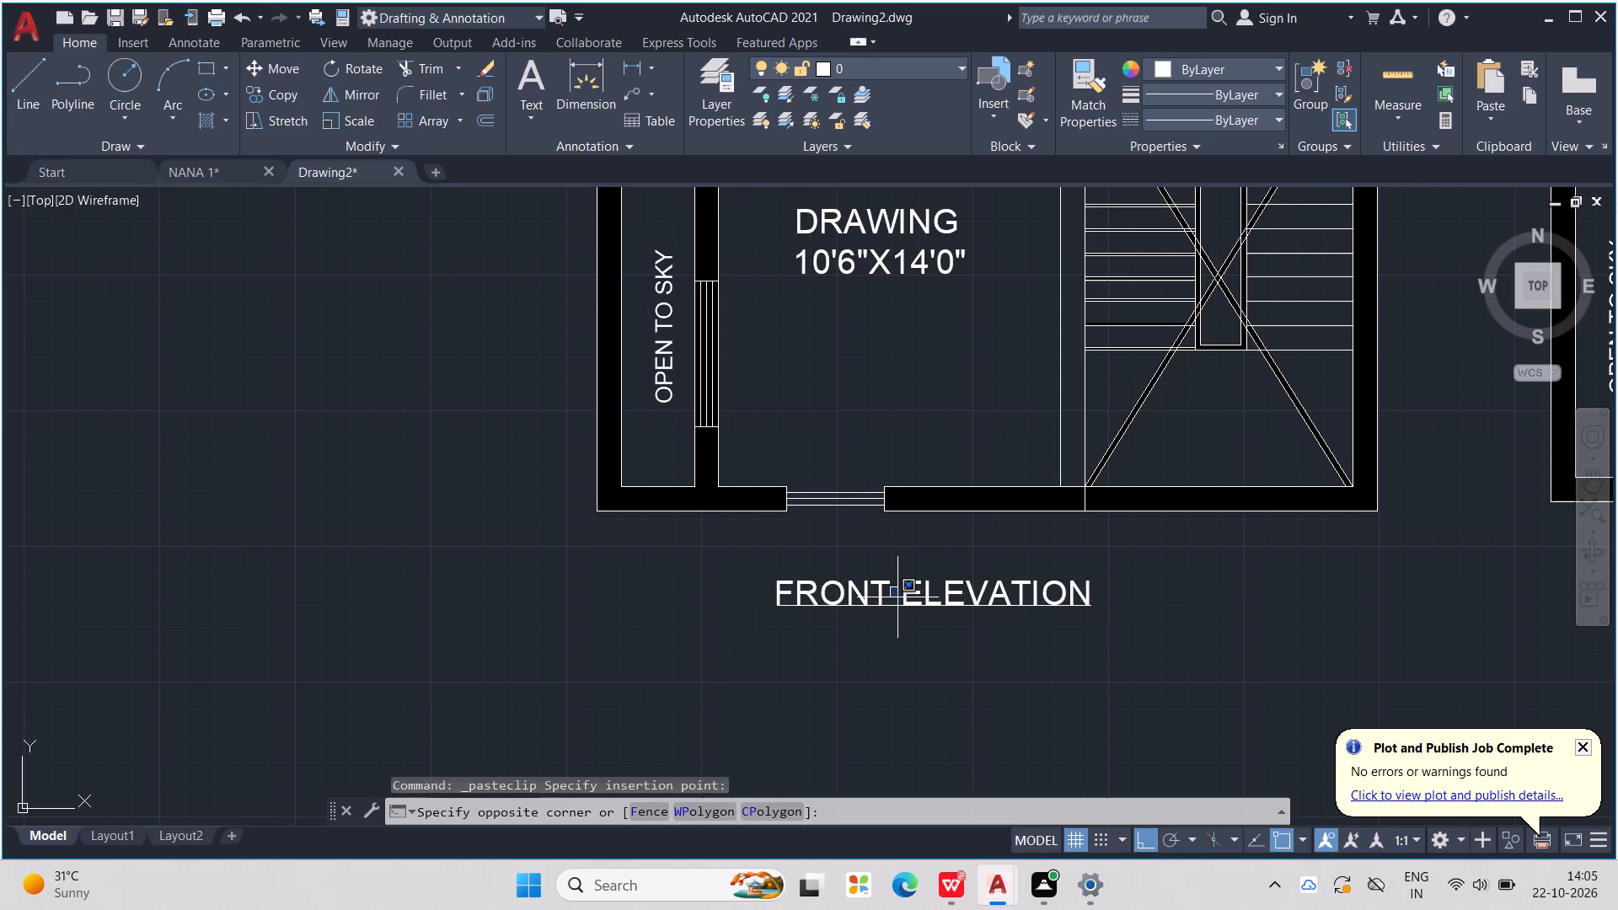
# Paste another copy of the underlined FRONT ELEVATION title beneath the right floor plan.
pyautogui.hotkey('ctrl', 'v')
pyautogui.keyDown('ctrl'); pyautogui.scroll(-3, 905, 591); pyautogui.keyUp('ctrl')
pyautogui.moveTo(1144, 599); pyautogui.dragTo(1064, 588, button='middle')
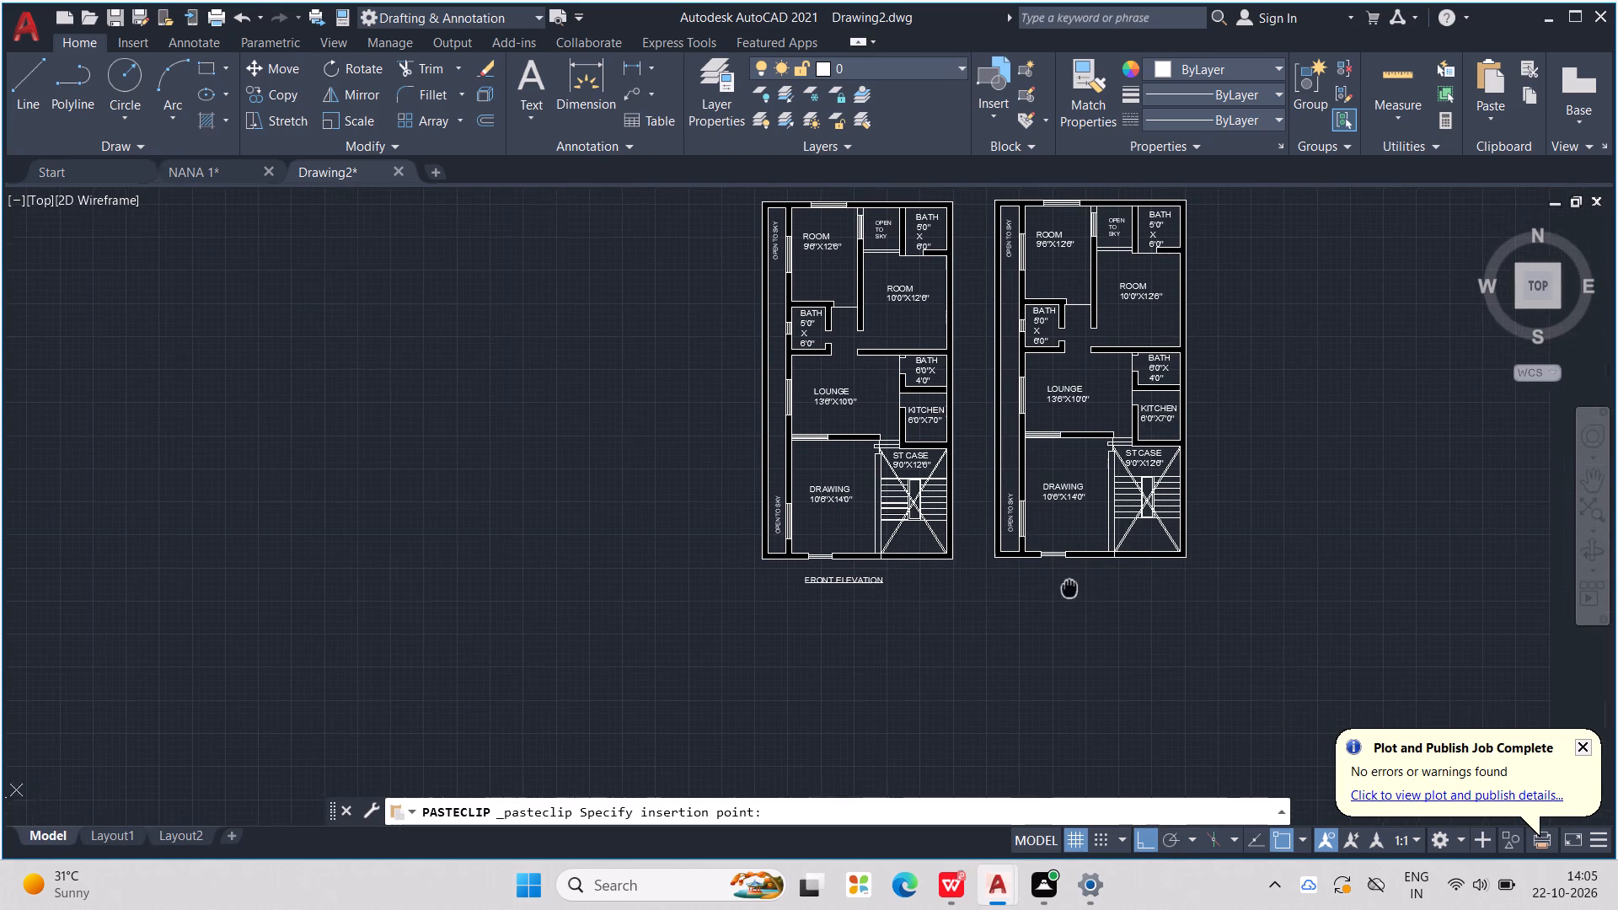
pyautogui.moveTo(1064, 588); pyautogui.dragTo(1049, 590, button='middle')
pyautogui.scroll(2, 1051, 597)
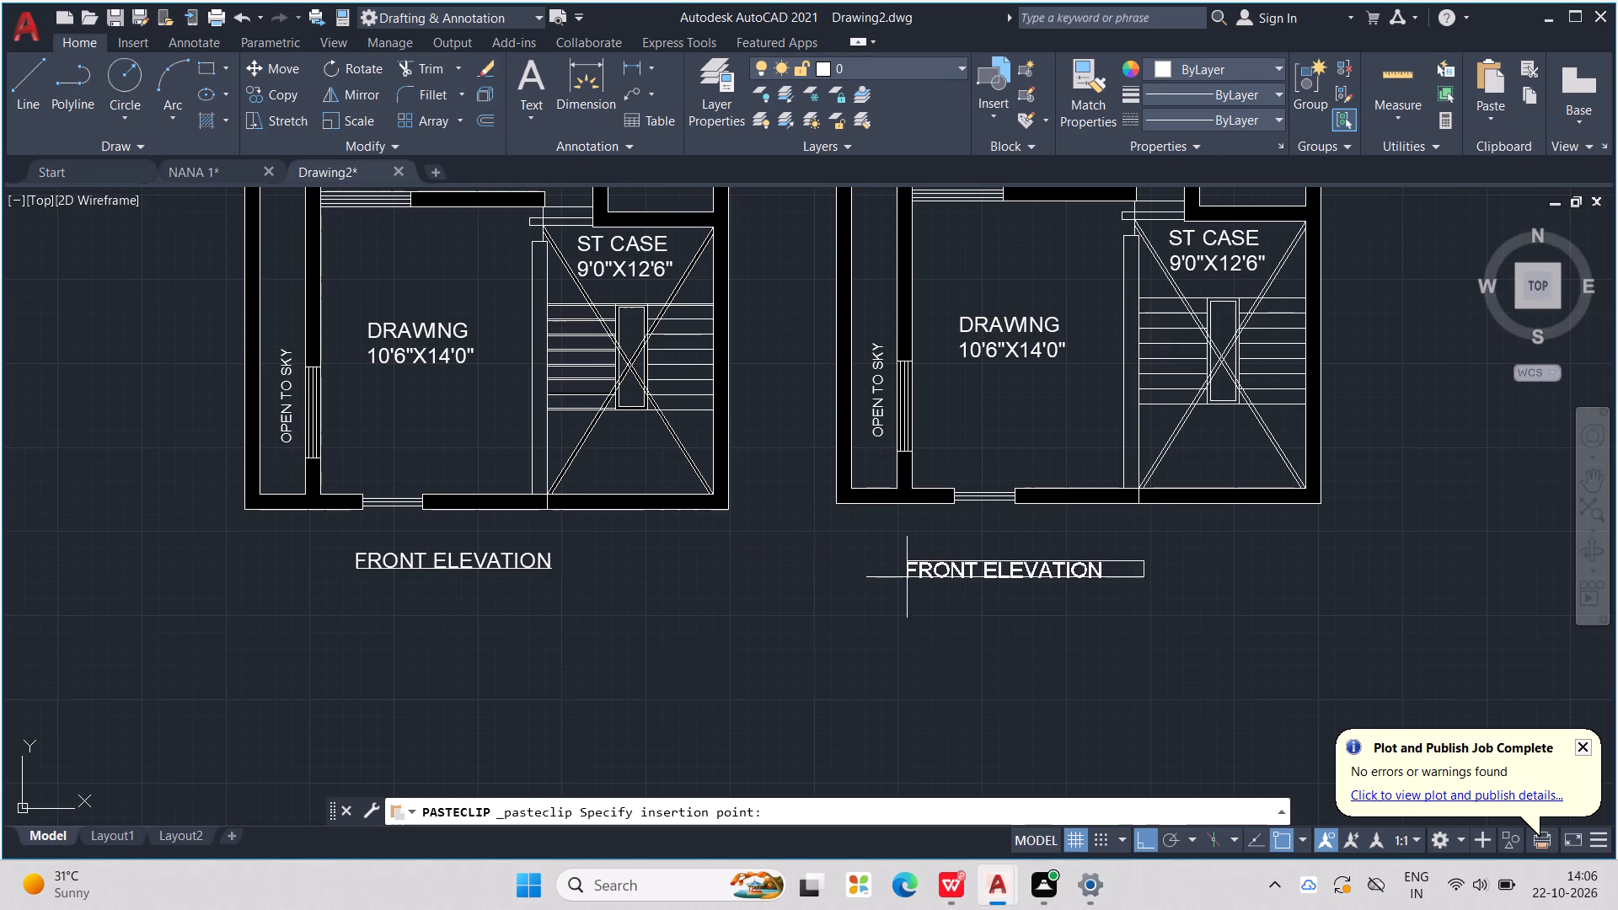
pyautogui.click(978, 572)
# Change the pasted title beneath the right floor plan to FIRST FLOOR PLAN and finish the text edit.
pyautogui.doubleClick(1018, 562)
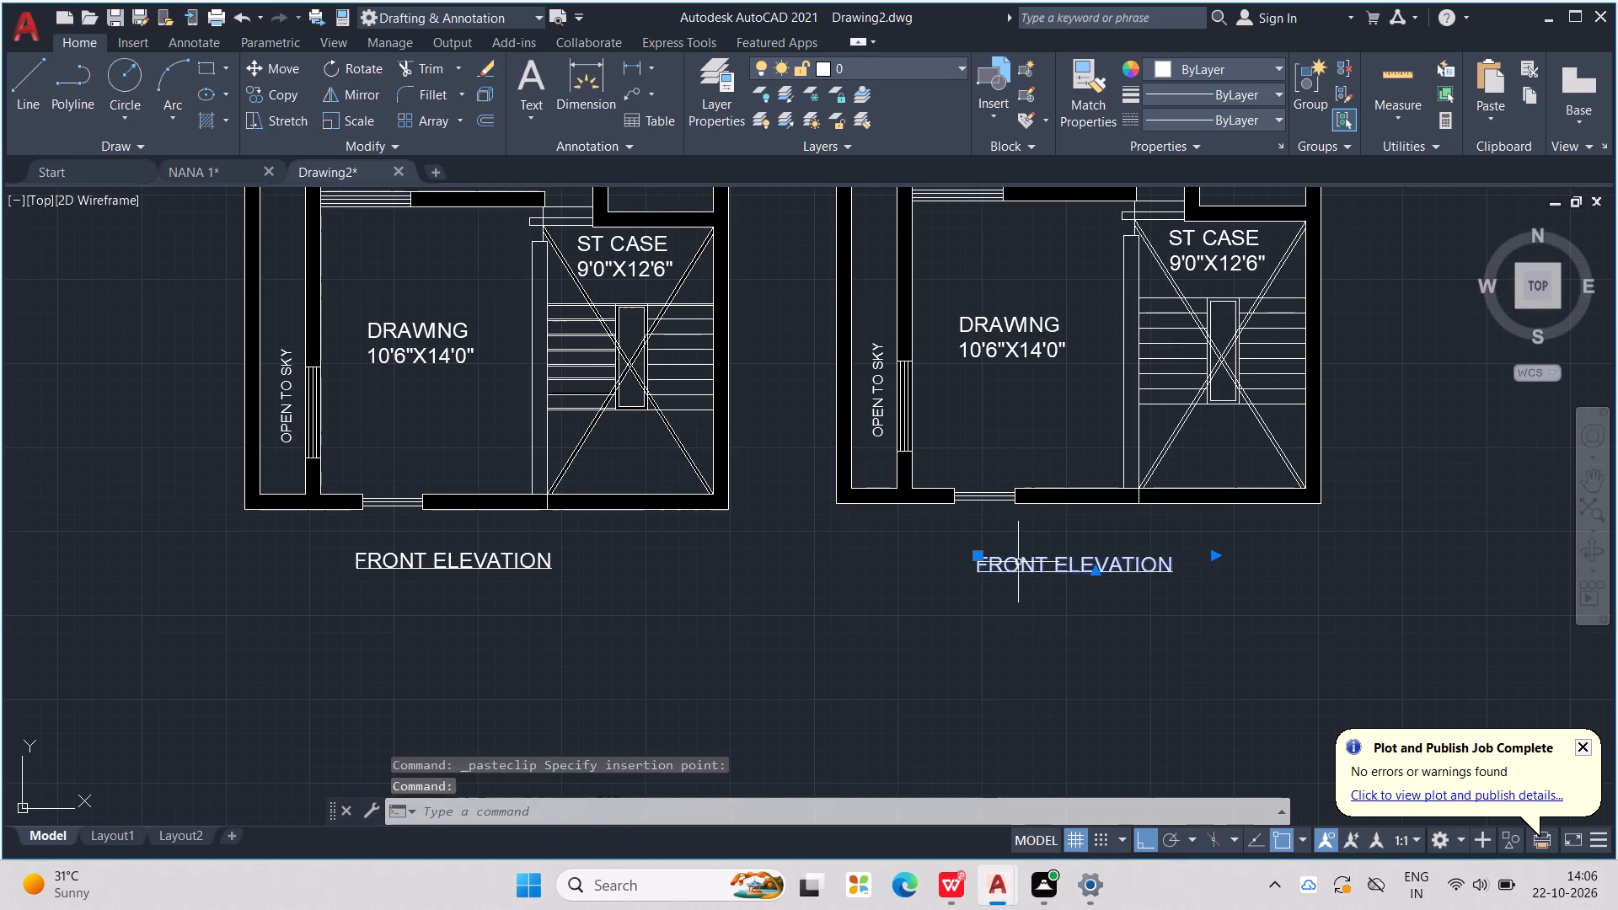
pyautogui.scroll(3, 1074, 590)
pyautogui.click(915, 498)
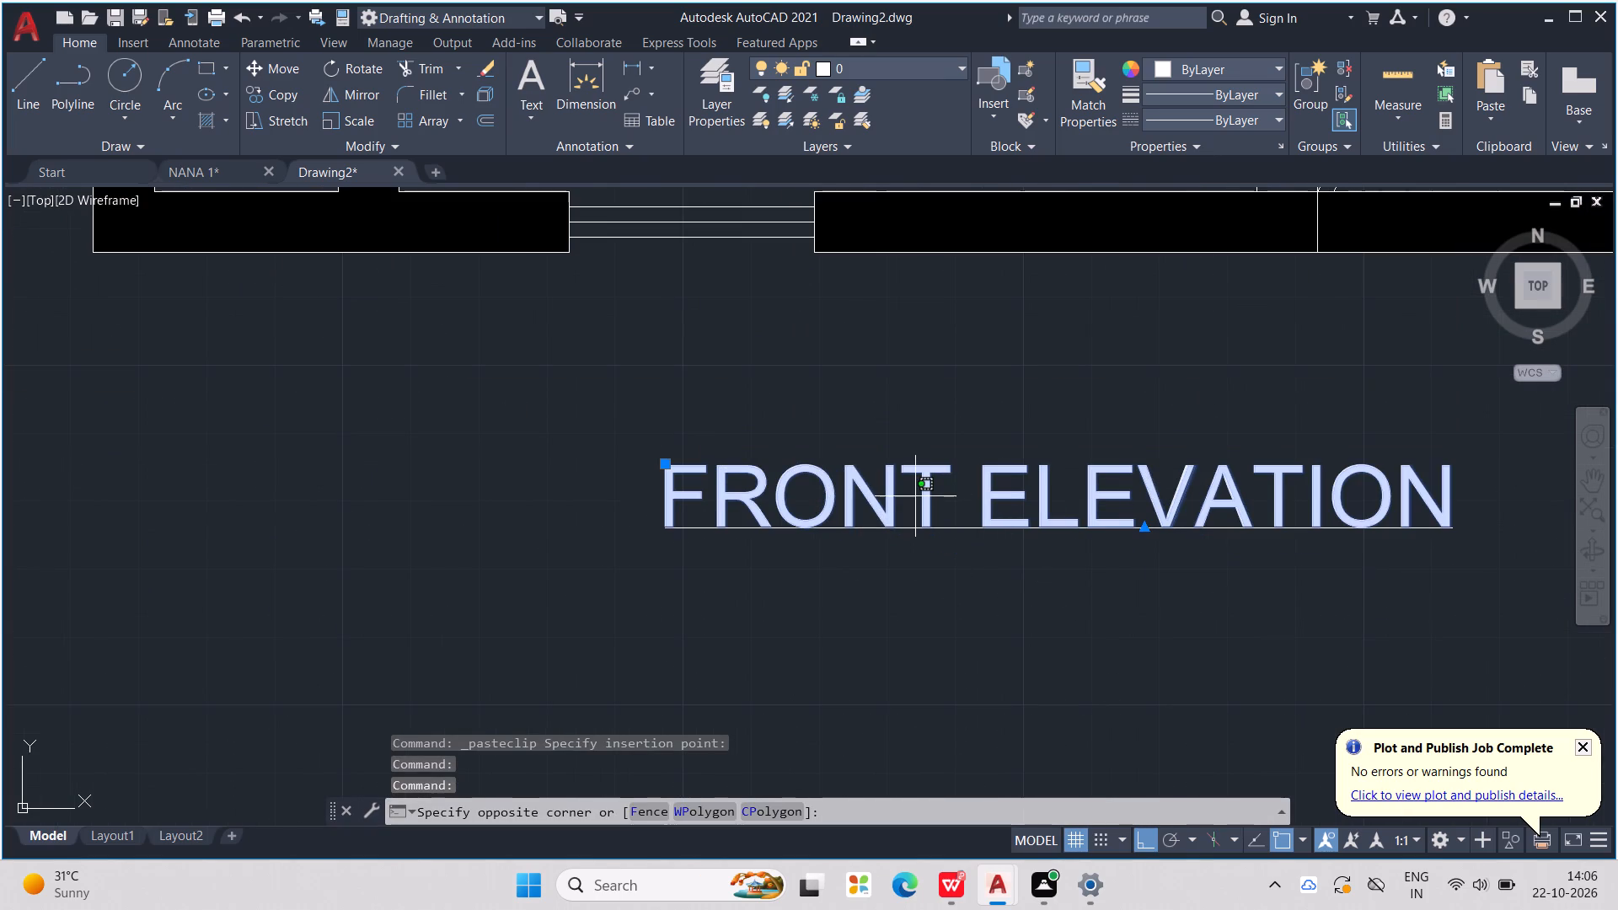
pyautogui.scroll(2, 924, 503)
pyautogui.doubleClick(925, 504)
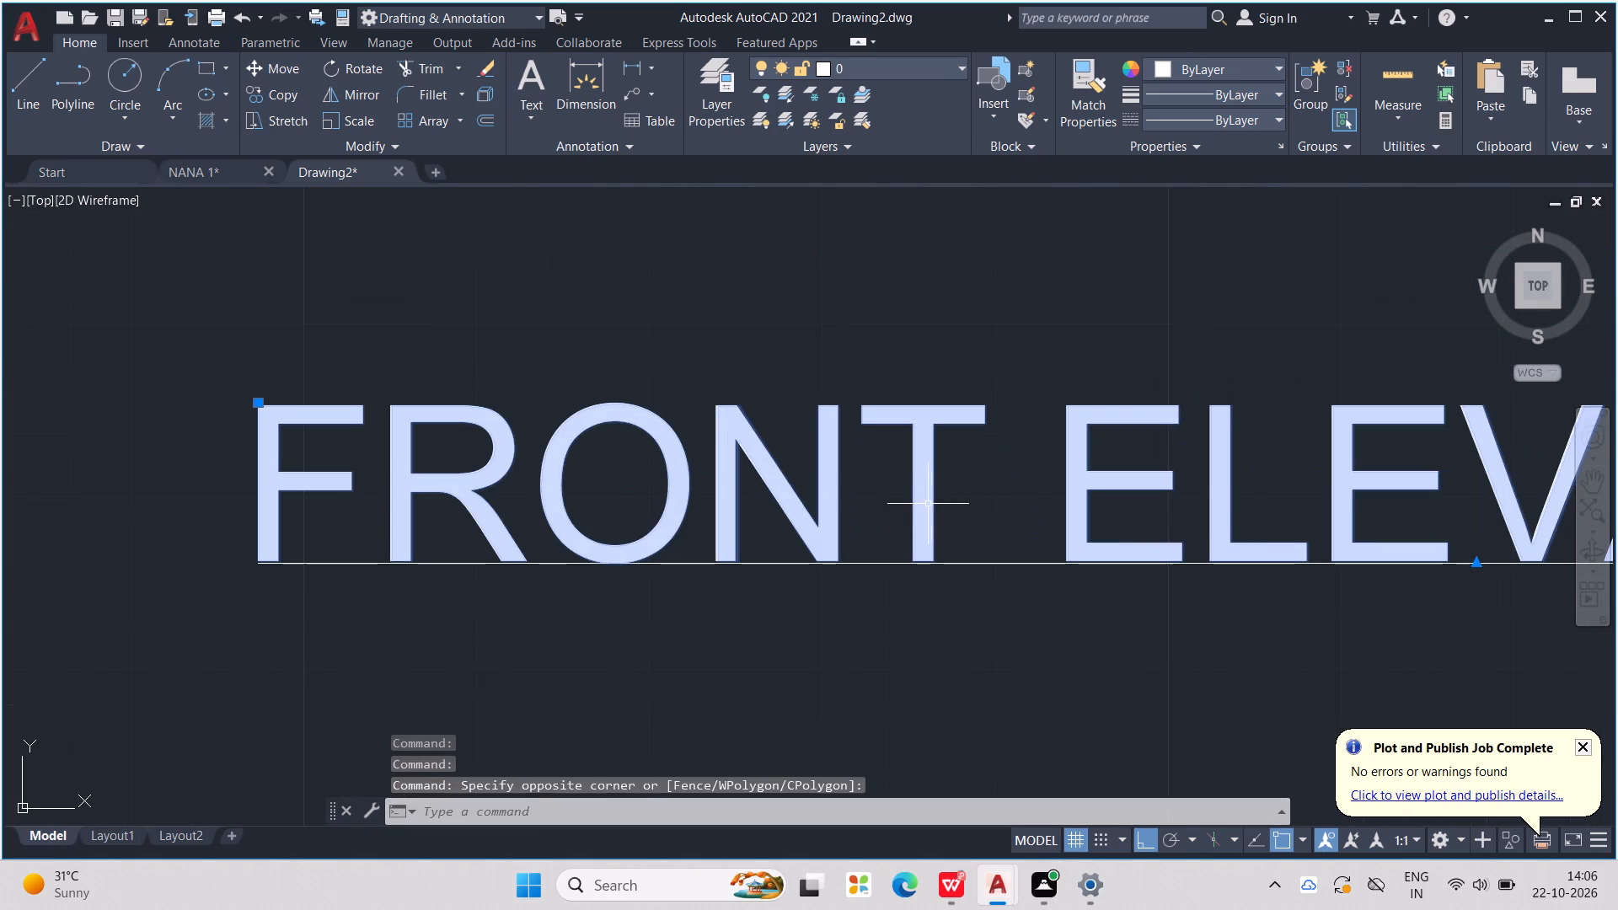
pyautogui.doubleClick(933, 502)
pyautogui.scroll(-5, 940, 495)
pyautogui.doubleClick(984, 490)
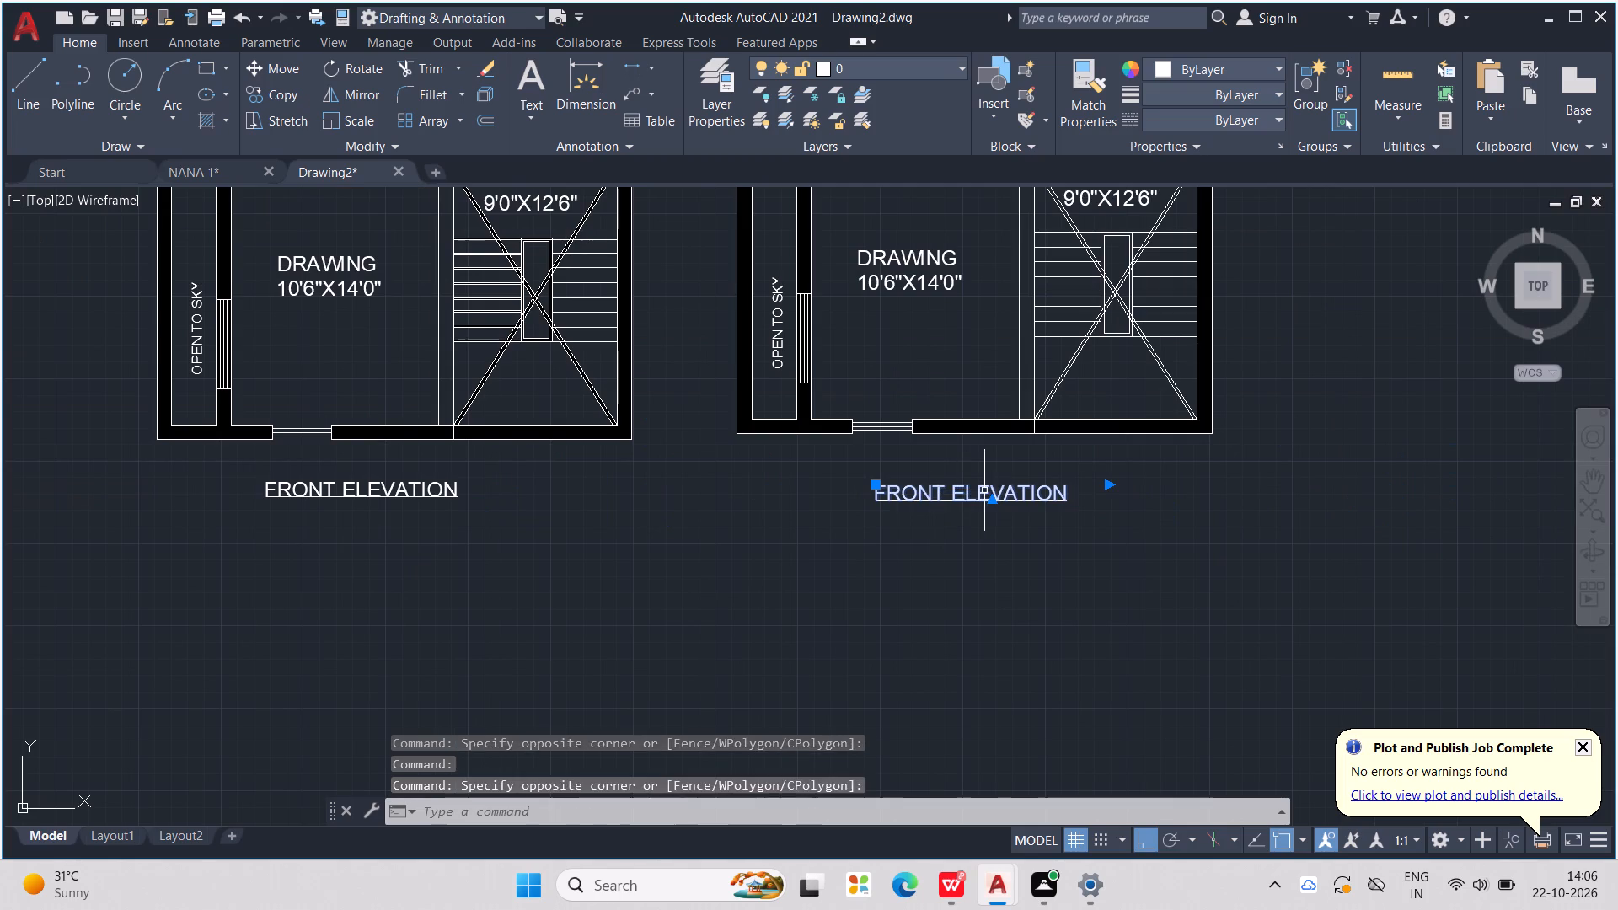
pyautogui.moveTo(1086, 490); pyautogui.dragTo(865, 519)
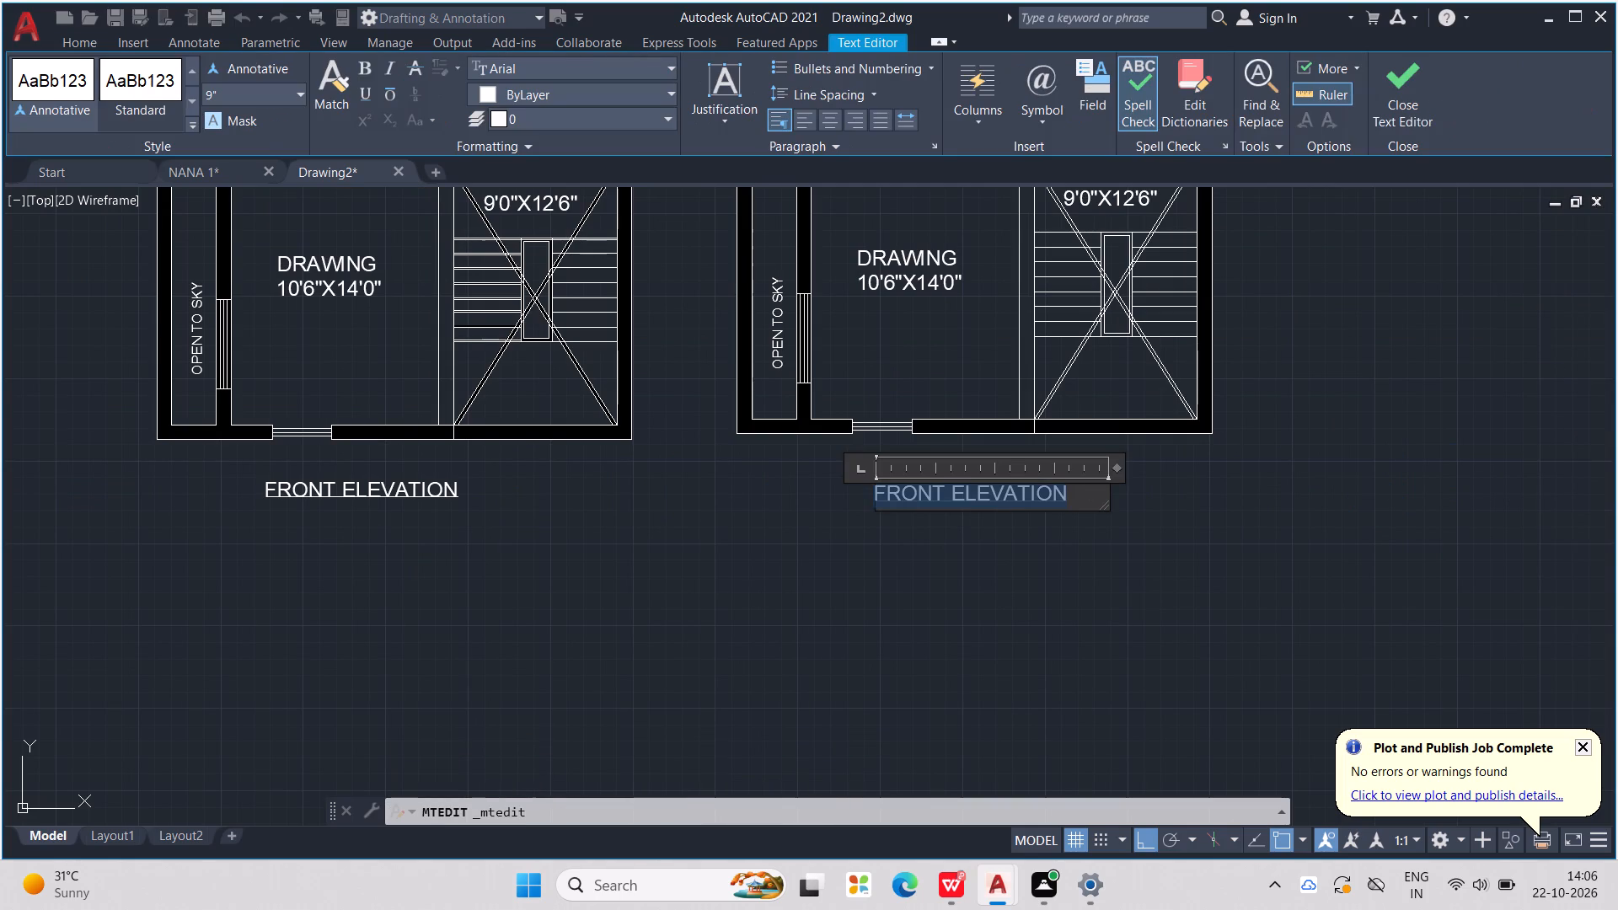
pyautogui.moveTo(865, 519); pyautogui.dragTo(771, 532)
pyautogui.write('FIRST')
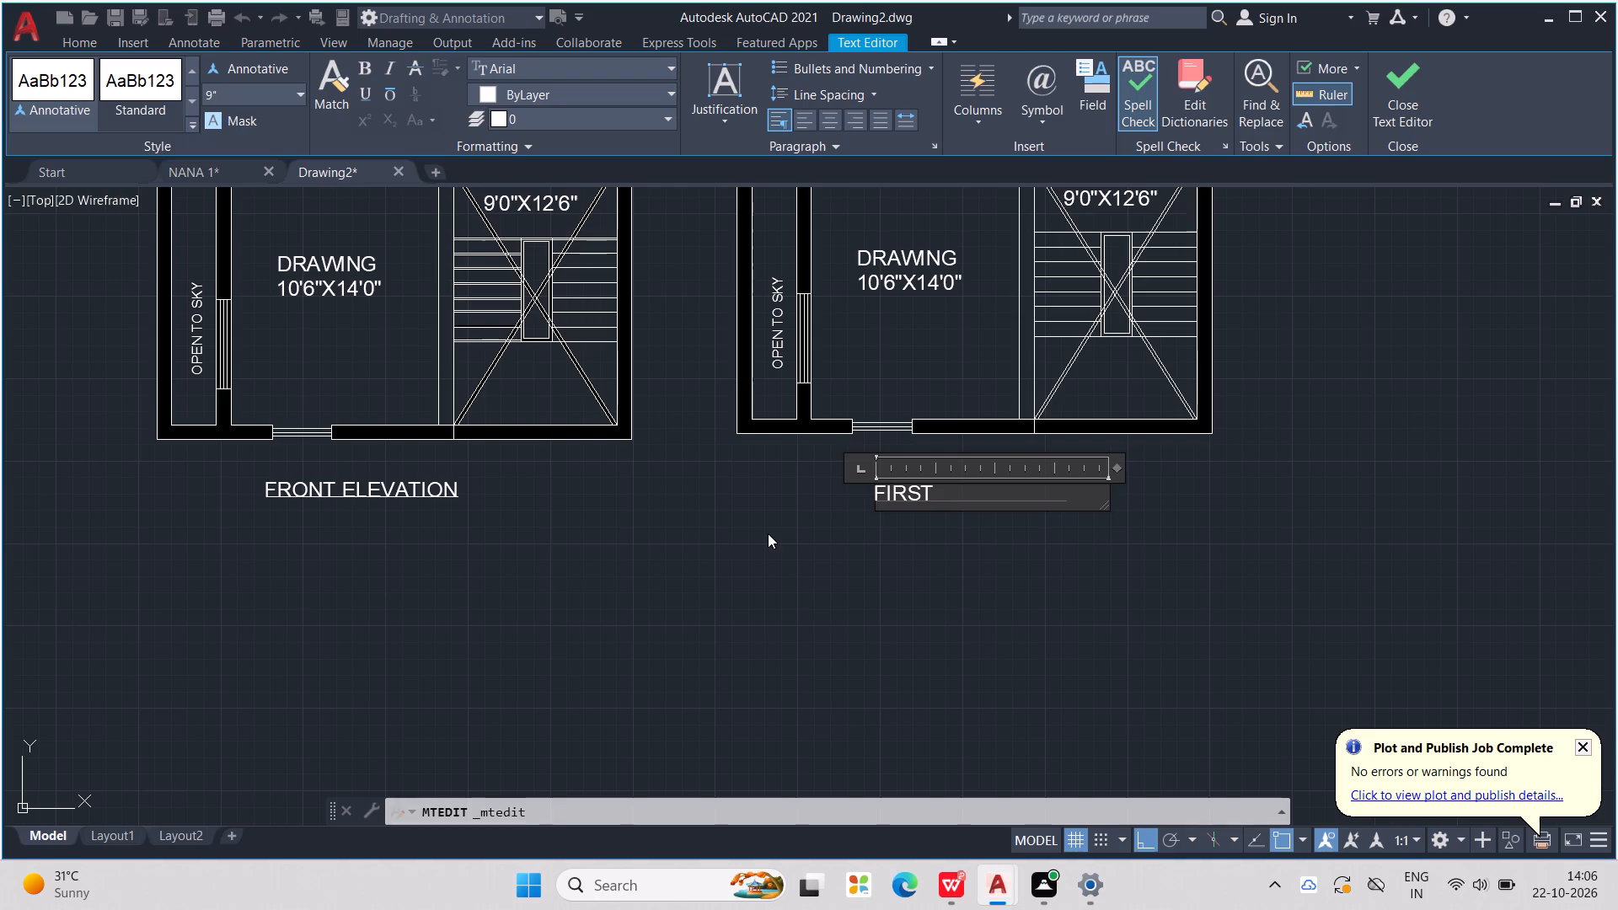
pyautogui.press('space')
pyautogui.write('FLLOR')
pyautogui.press('BackSpace')
pyautogui.press('BackSpace')
pyautogui.press('BackSpace')
pyautogui.write('OOR')
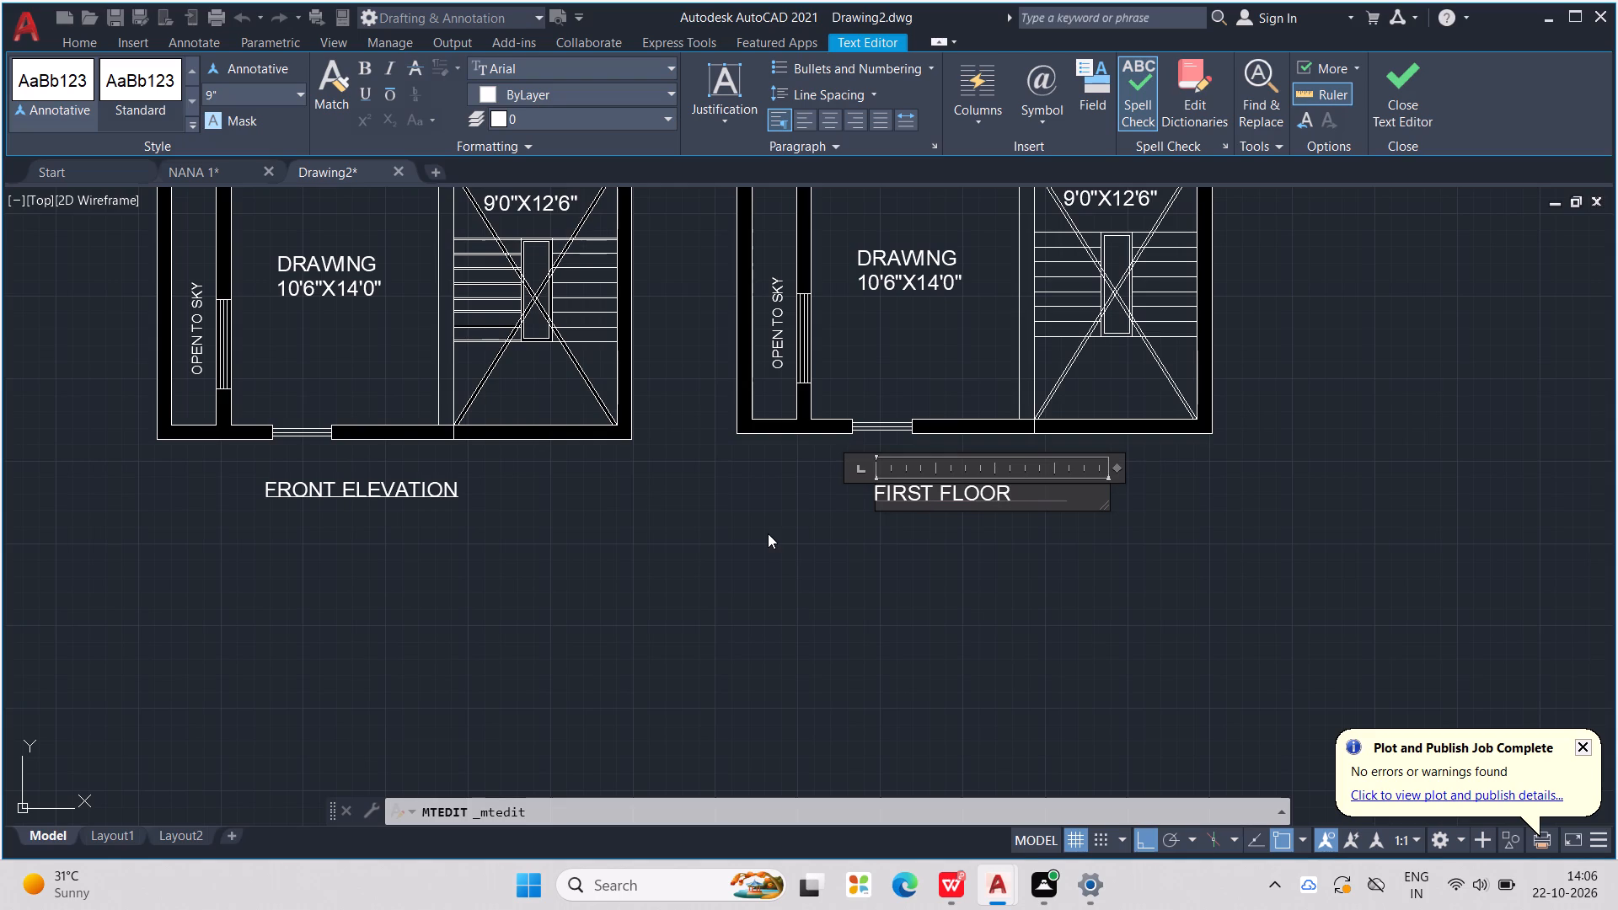
pyautogui.press('space')
pyautogui.write('PLAN')
pyautogui.click(768, 533)
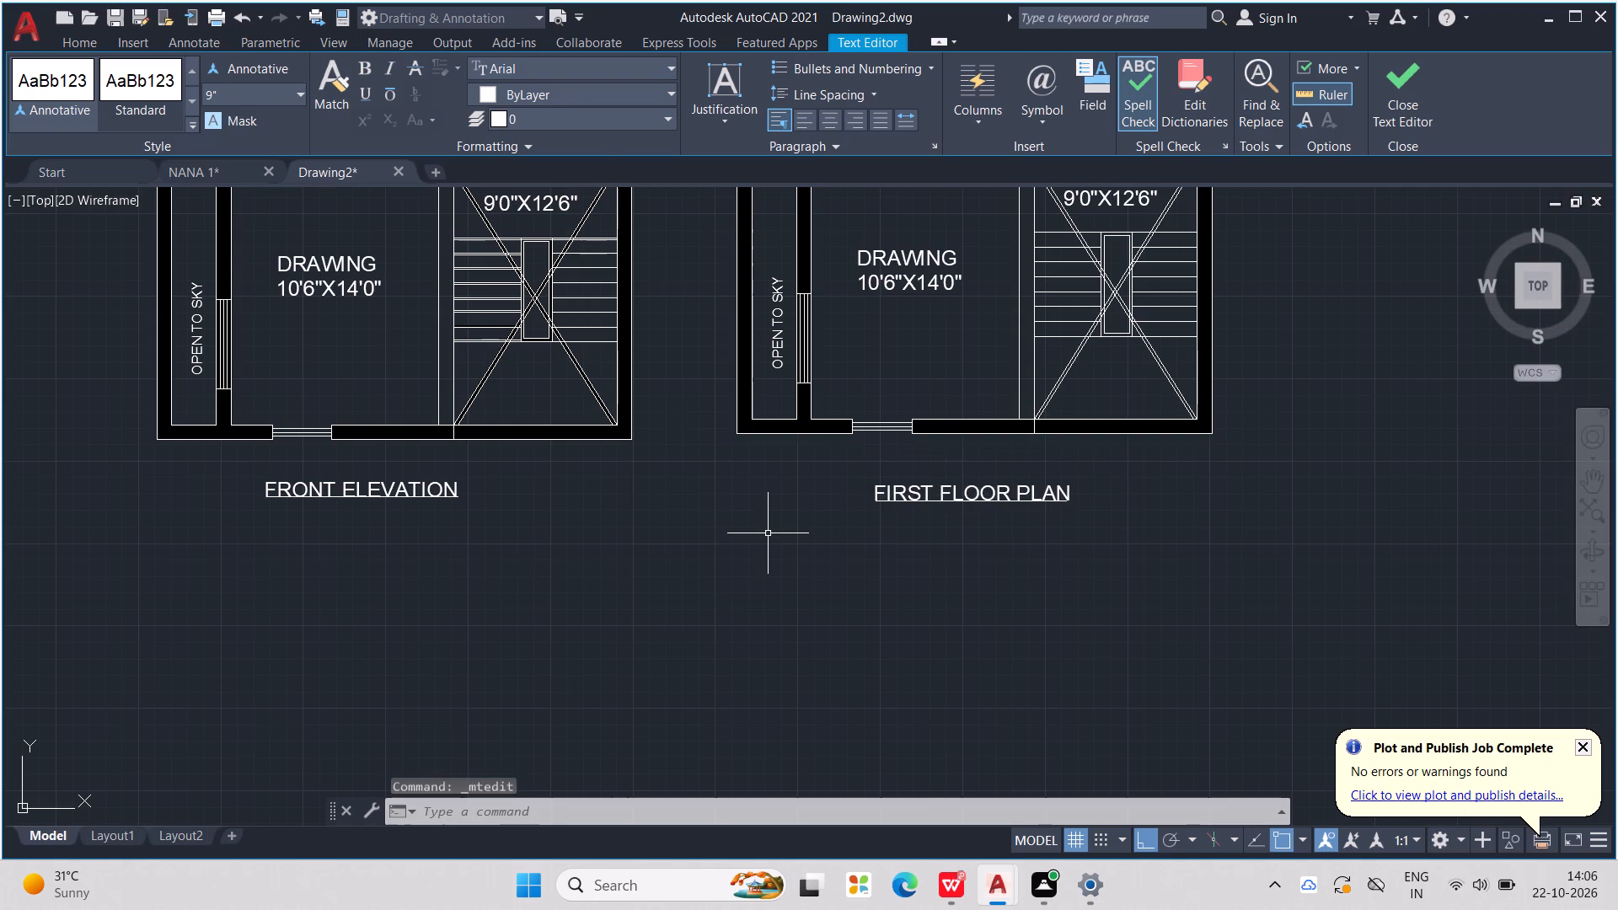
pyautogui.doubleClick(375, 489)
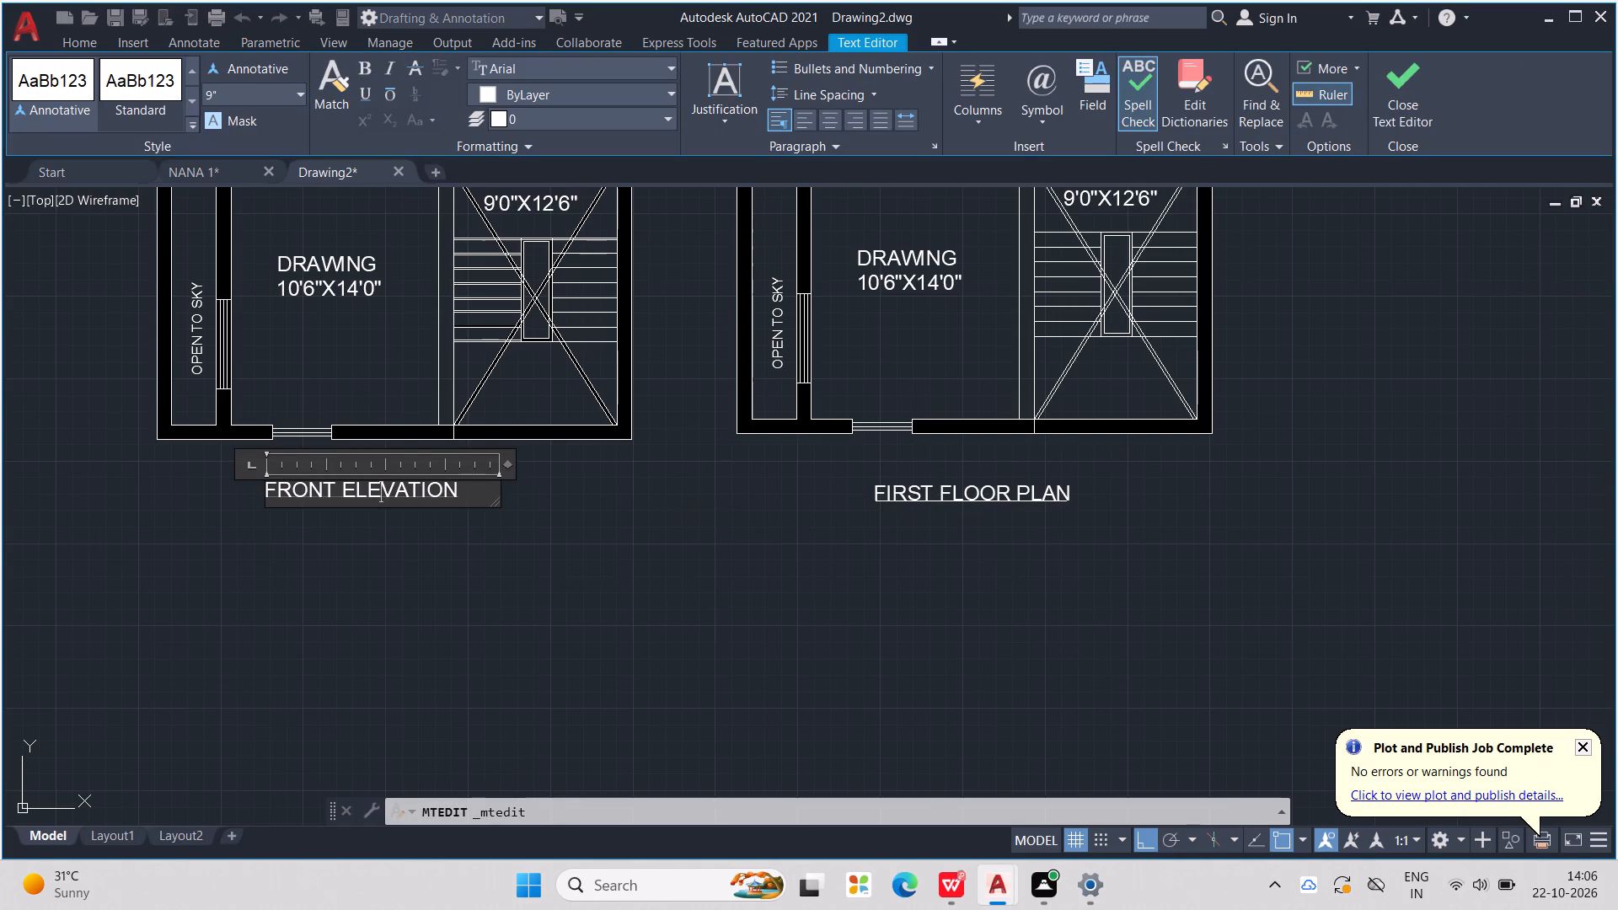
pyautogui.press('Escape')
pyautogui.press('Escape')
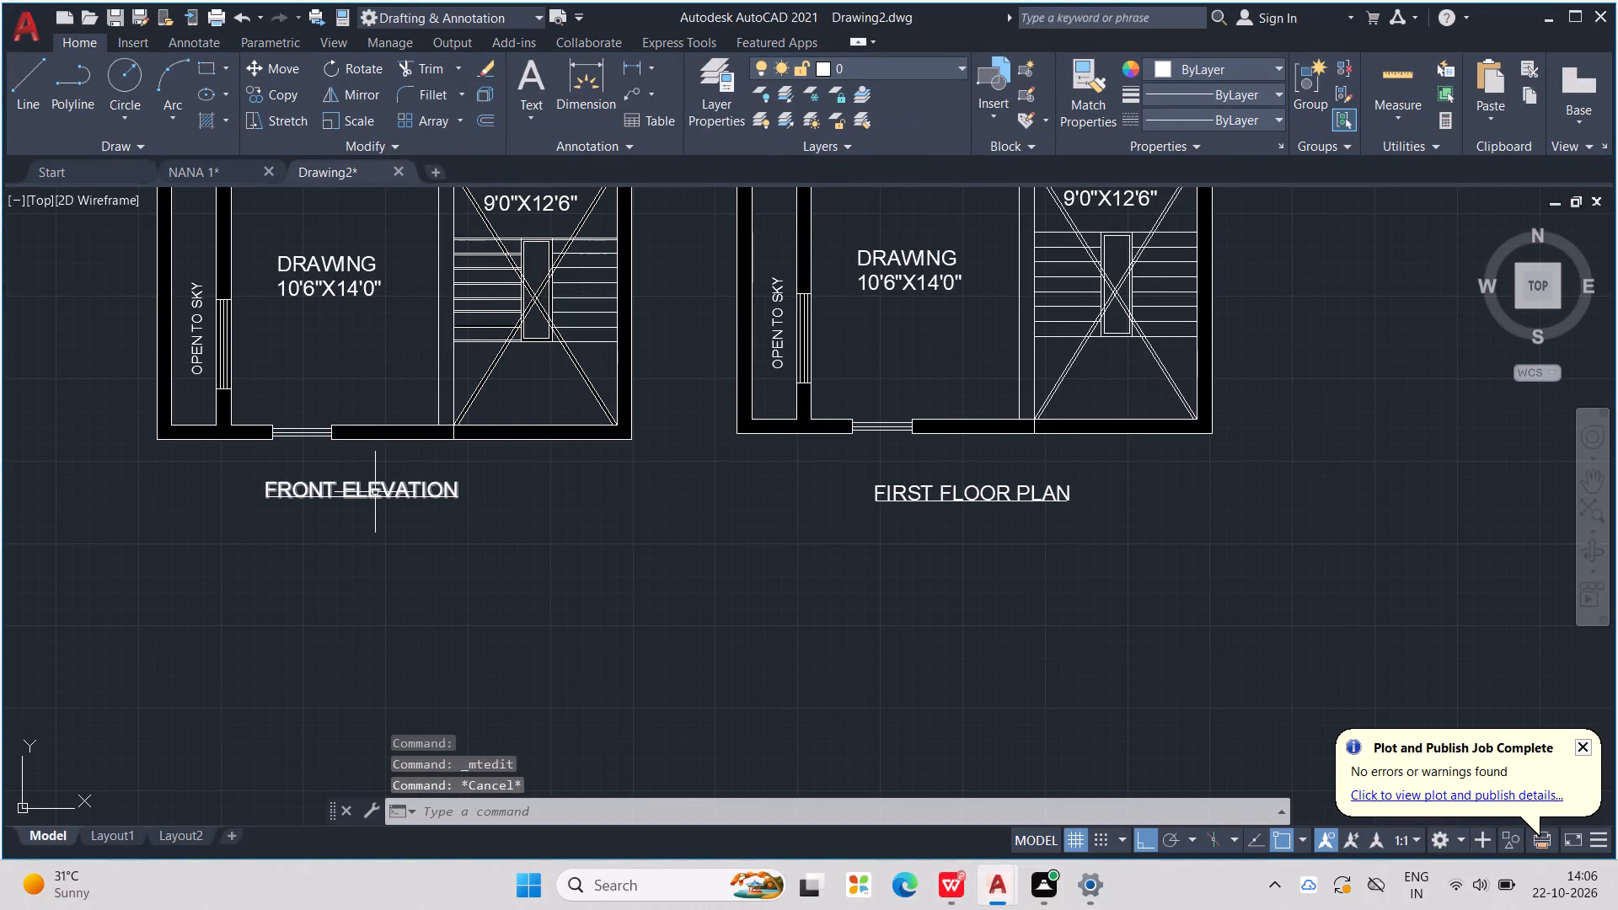
# Delete the FRONT ELEVATION text beneath the left floor plan, keeping its underline.
pyautogui.click(375, 492)
pyautogui.press('Delete')
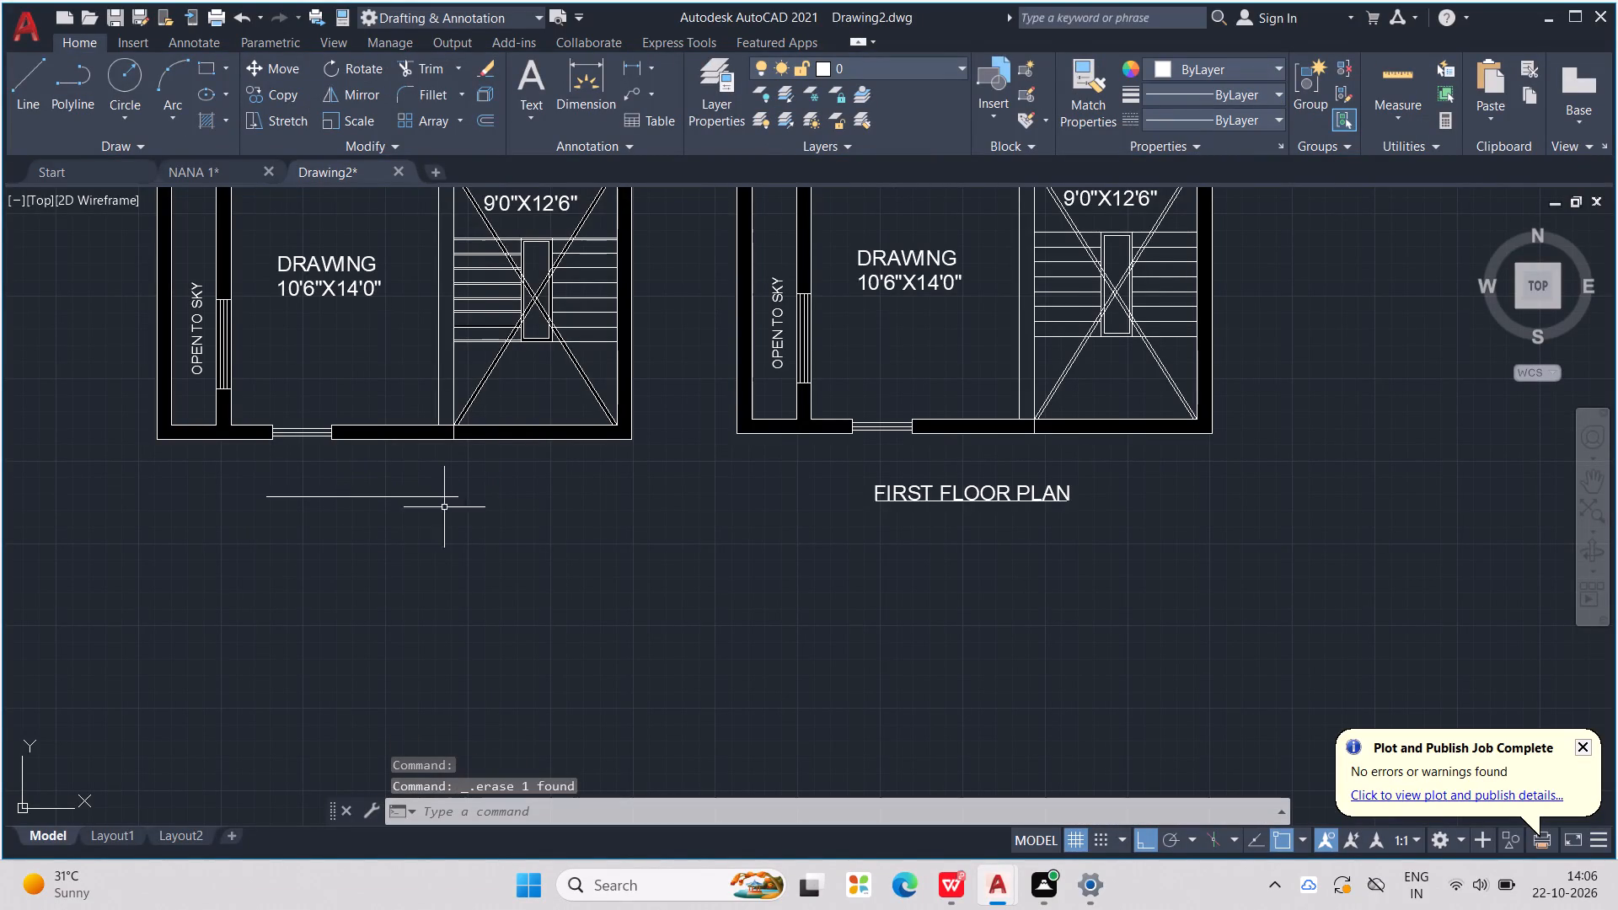
# Copy the FIRST FLOOR PLAN title text and paste it over the bare underline beneath the left floor plan.
pyautogui.click(1021, 490)
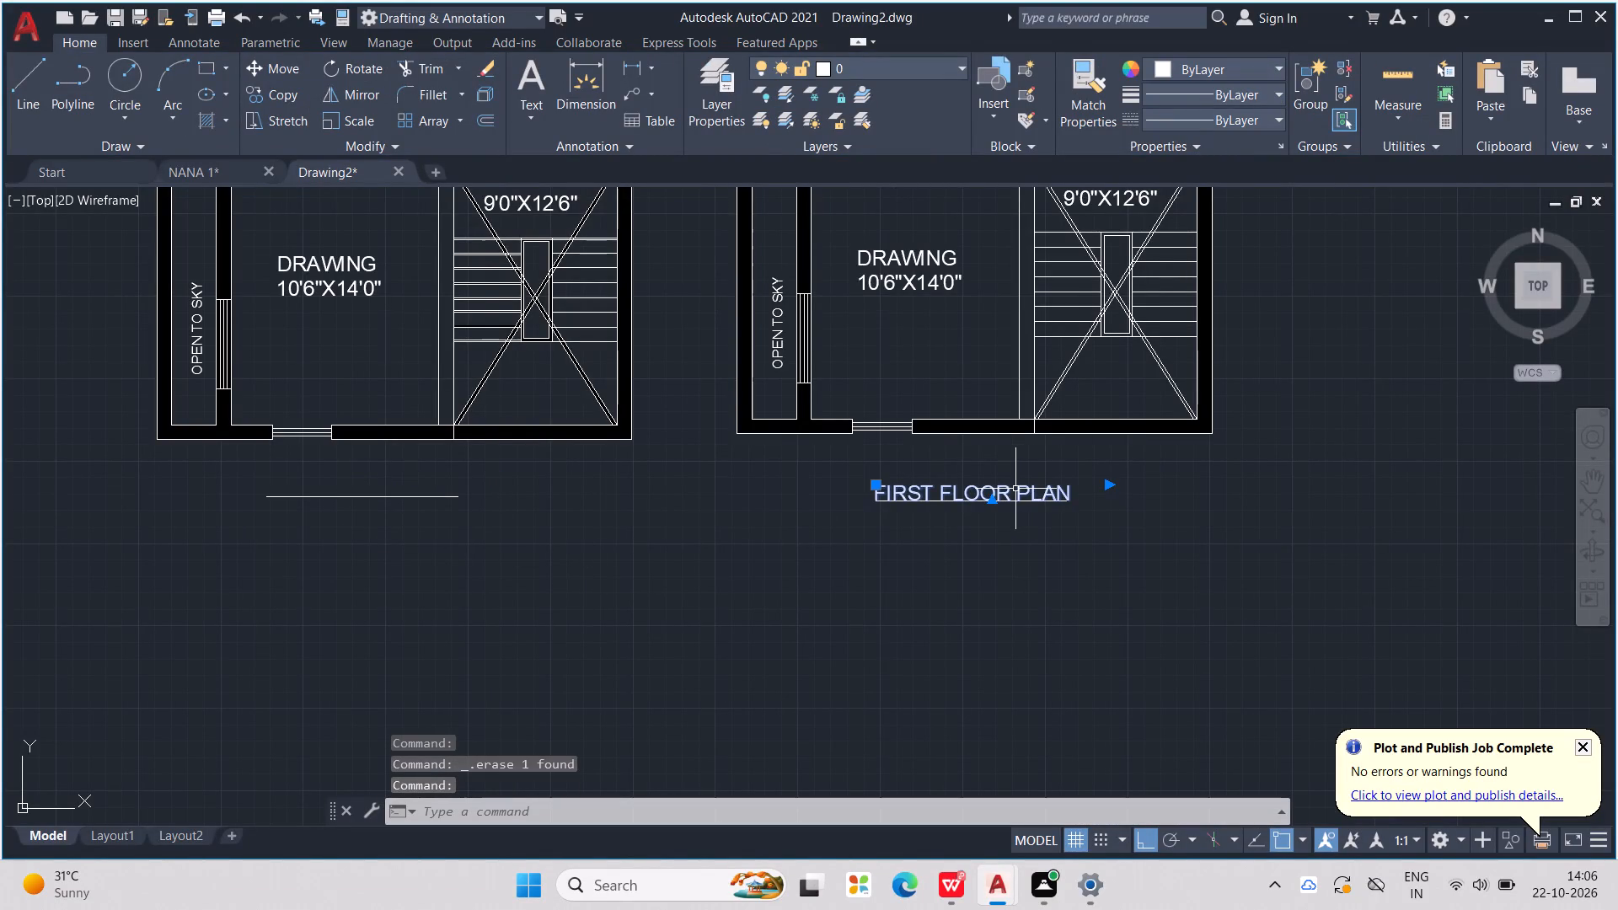
pyautogui.hotkey('ctrl', 'c')
pyautogui.hotkey('ctrl', 'v')
pyautogui.scroll(1, 440, 500)
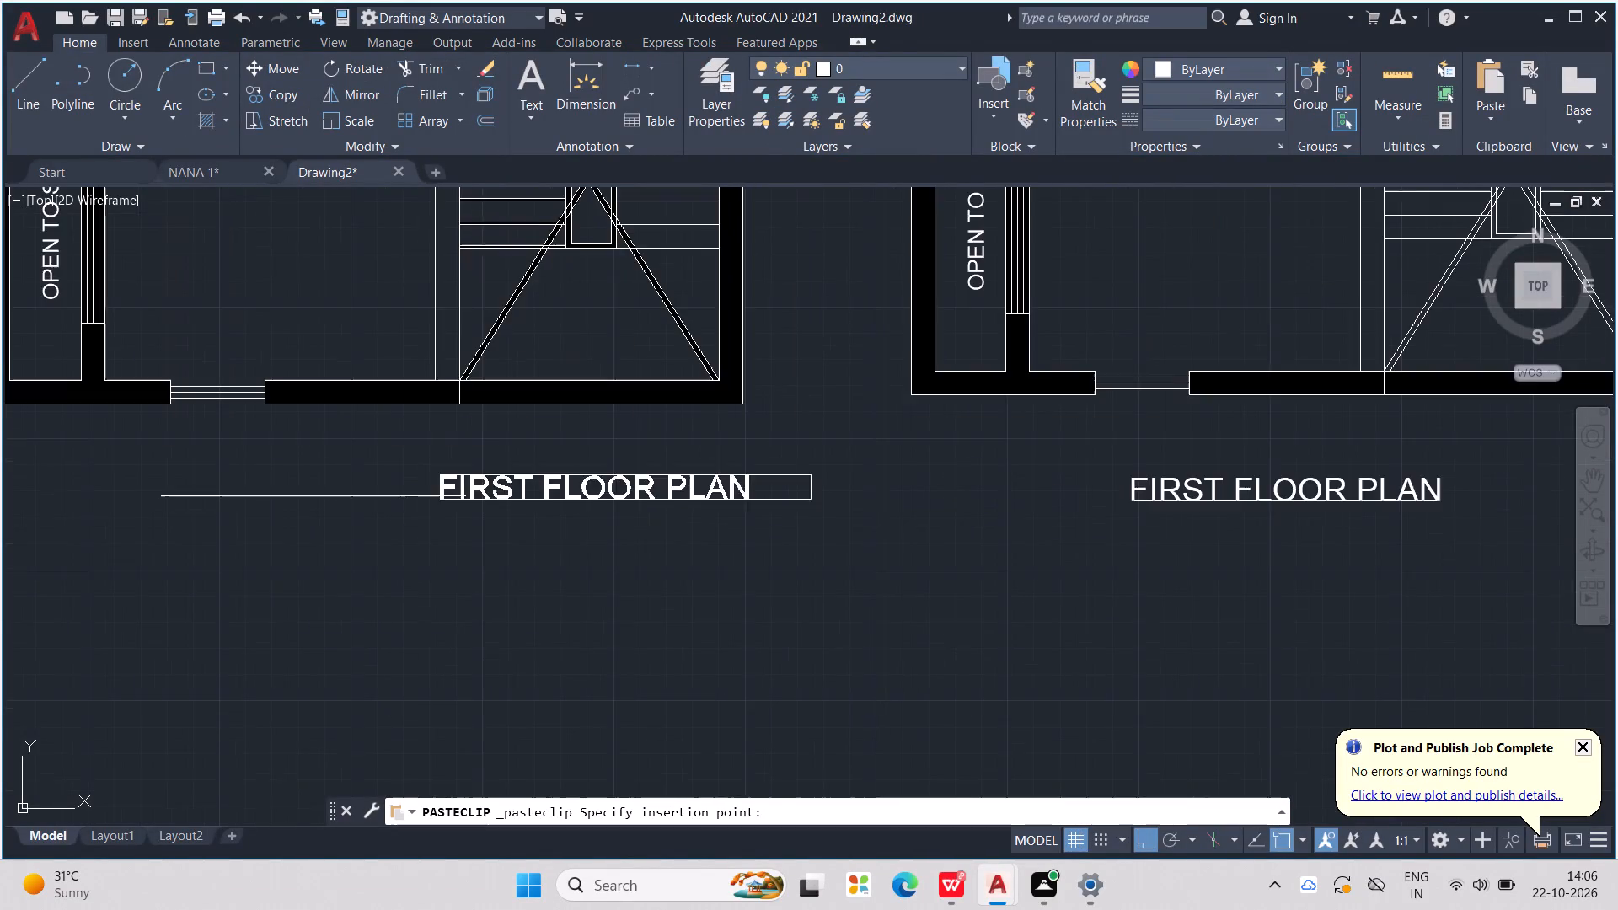
pyautogui.moveTo(431, 484); pyautogui.dragTo(584, 543, button='middle')
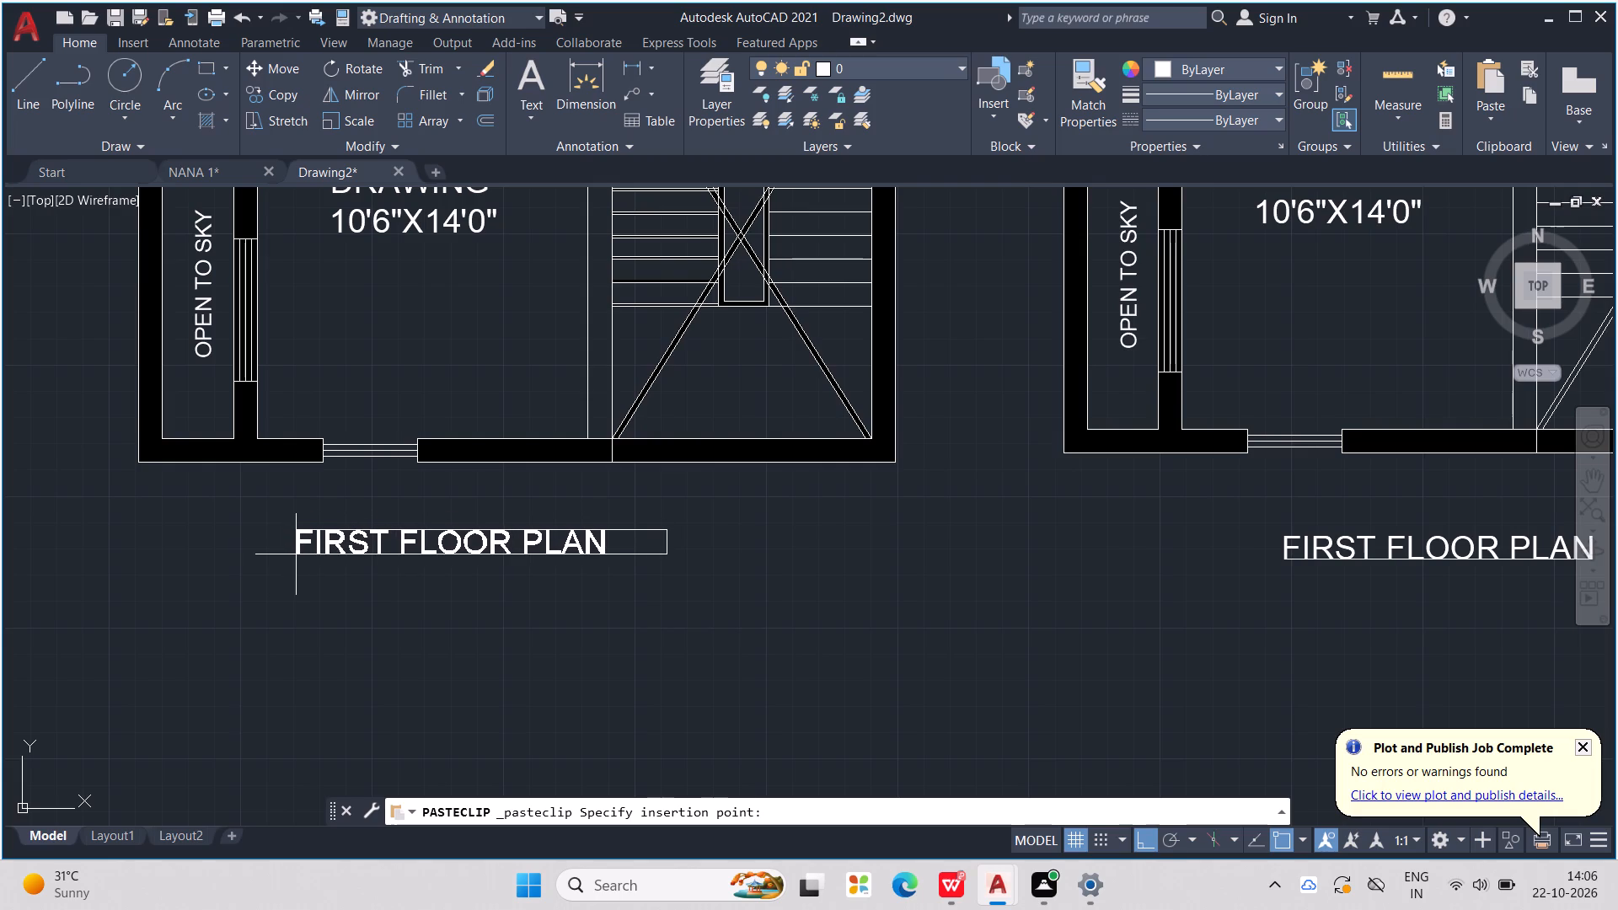
pyautogui.click(296, 554)
# Place the pasted title beneath the left floor plan and change its wording to GROUND FLOOR PLAN.
pyautogui.doubleClick(371, 543)
pyautogui.scroll(2, 410, 554)
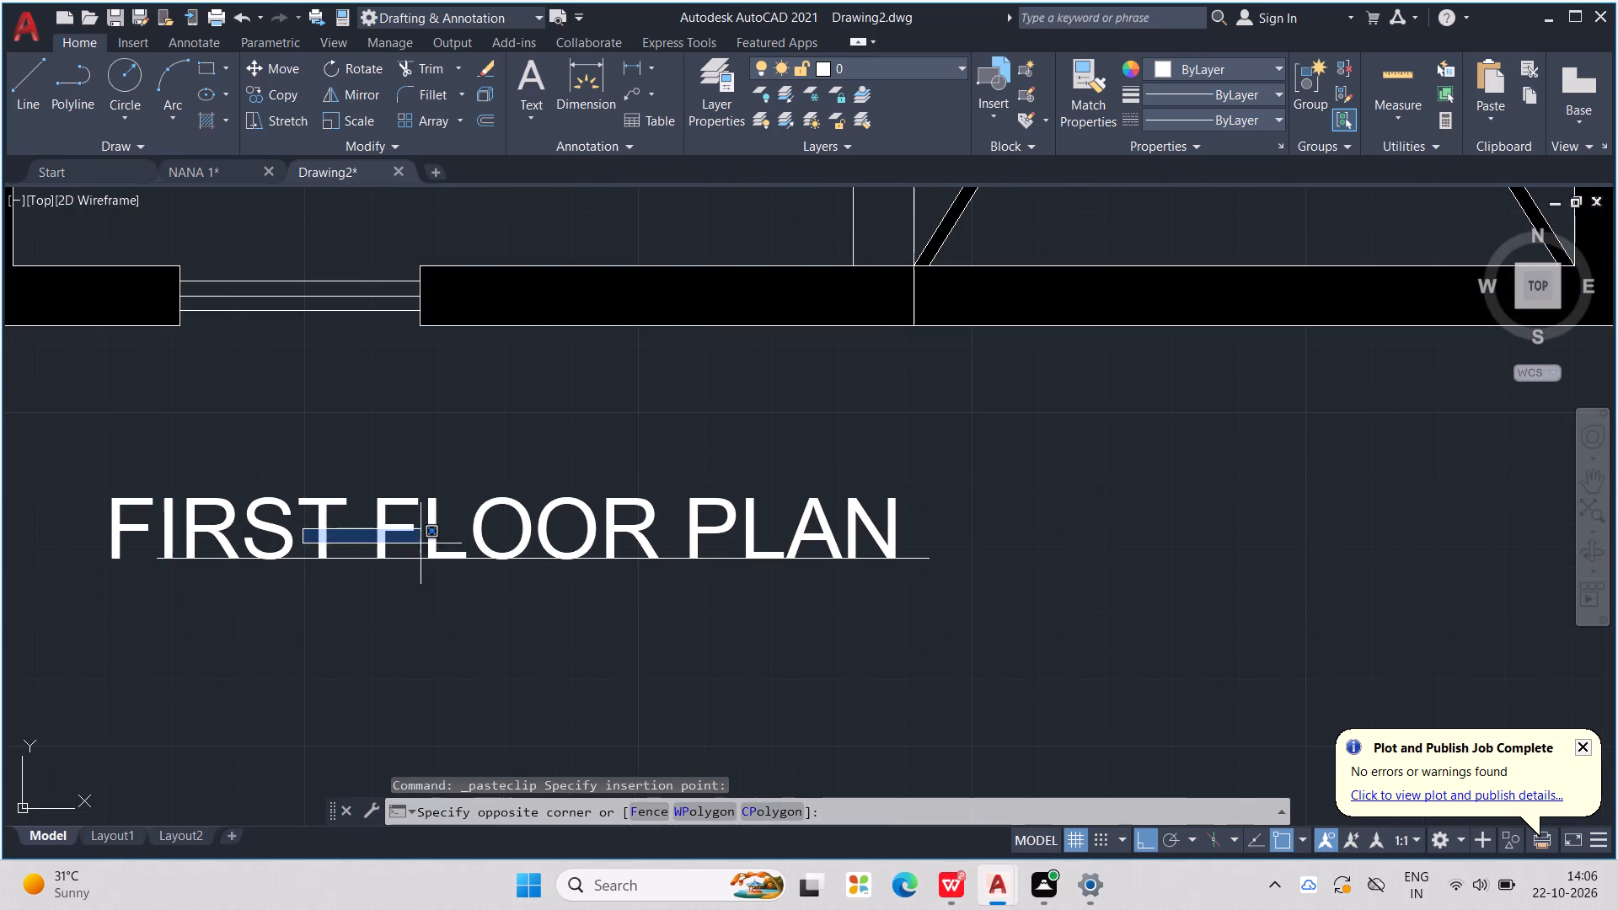
pyautogui.doubleClick(422, 540)
pyautogui.doubleClick(401, 497)
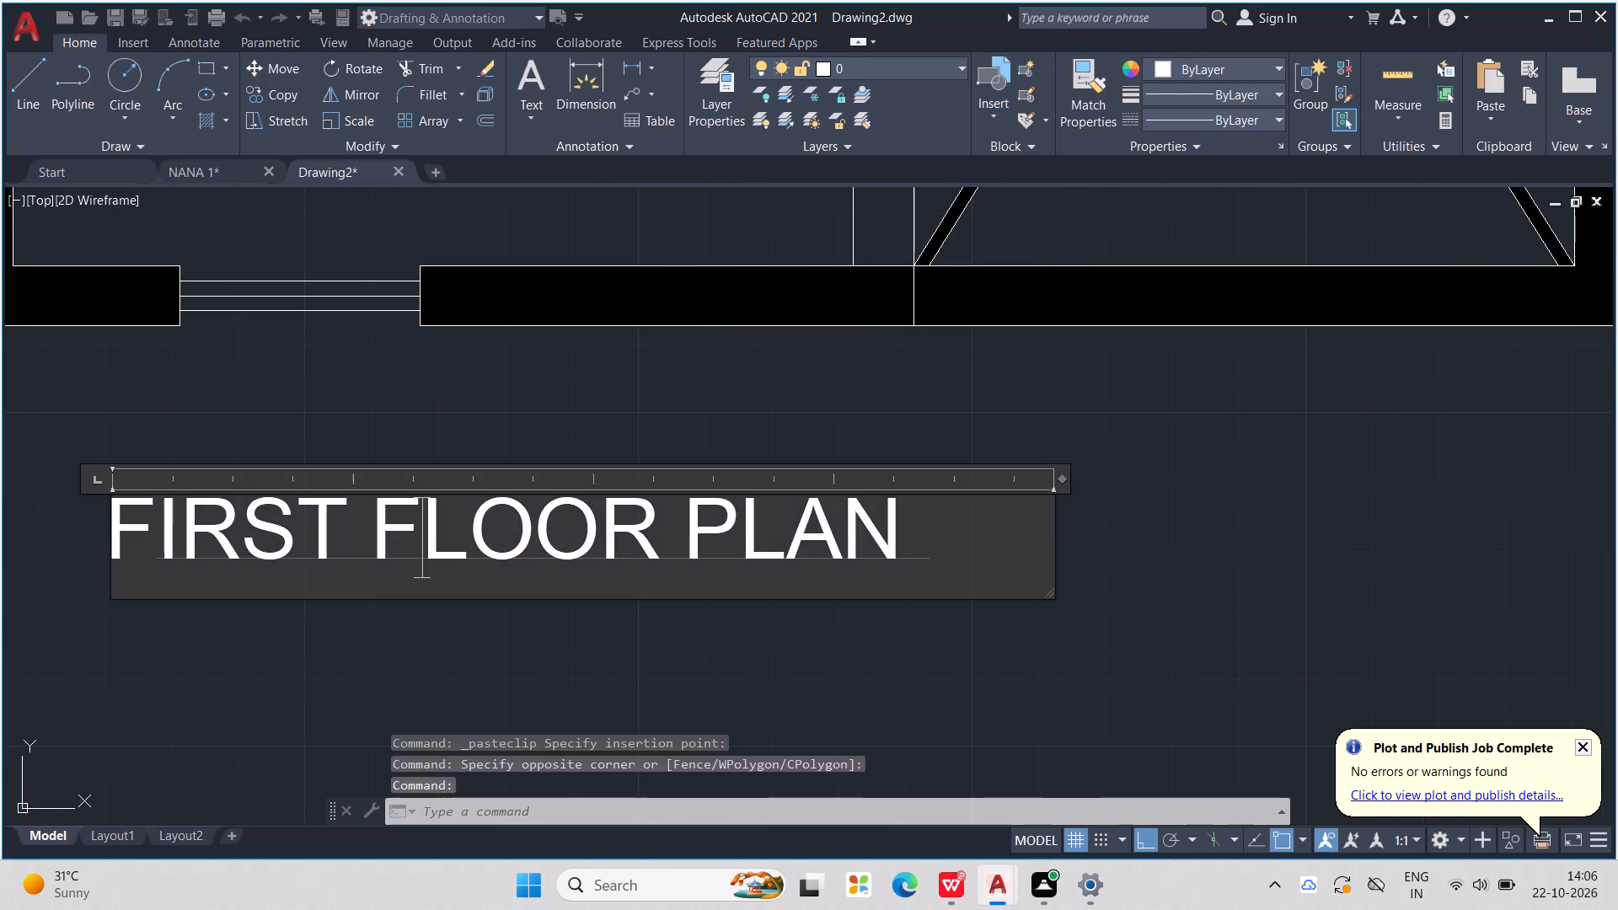
pyautogui.click(375, 522)
pyautogui.moveTo(375, 522); pyautogui.dragTo(112, 515)
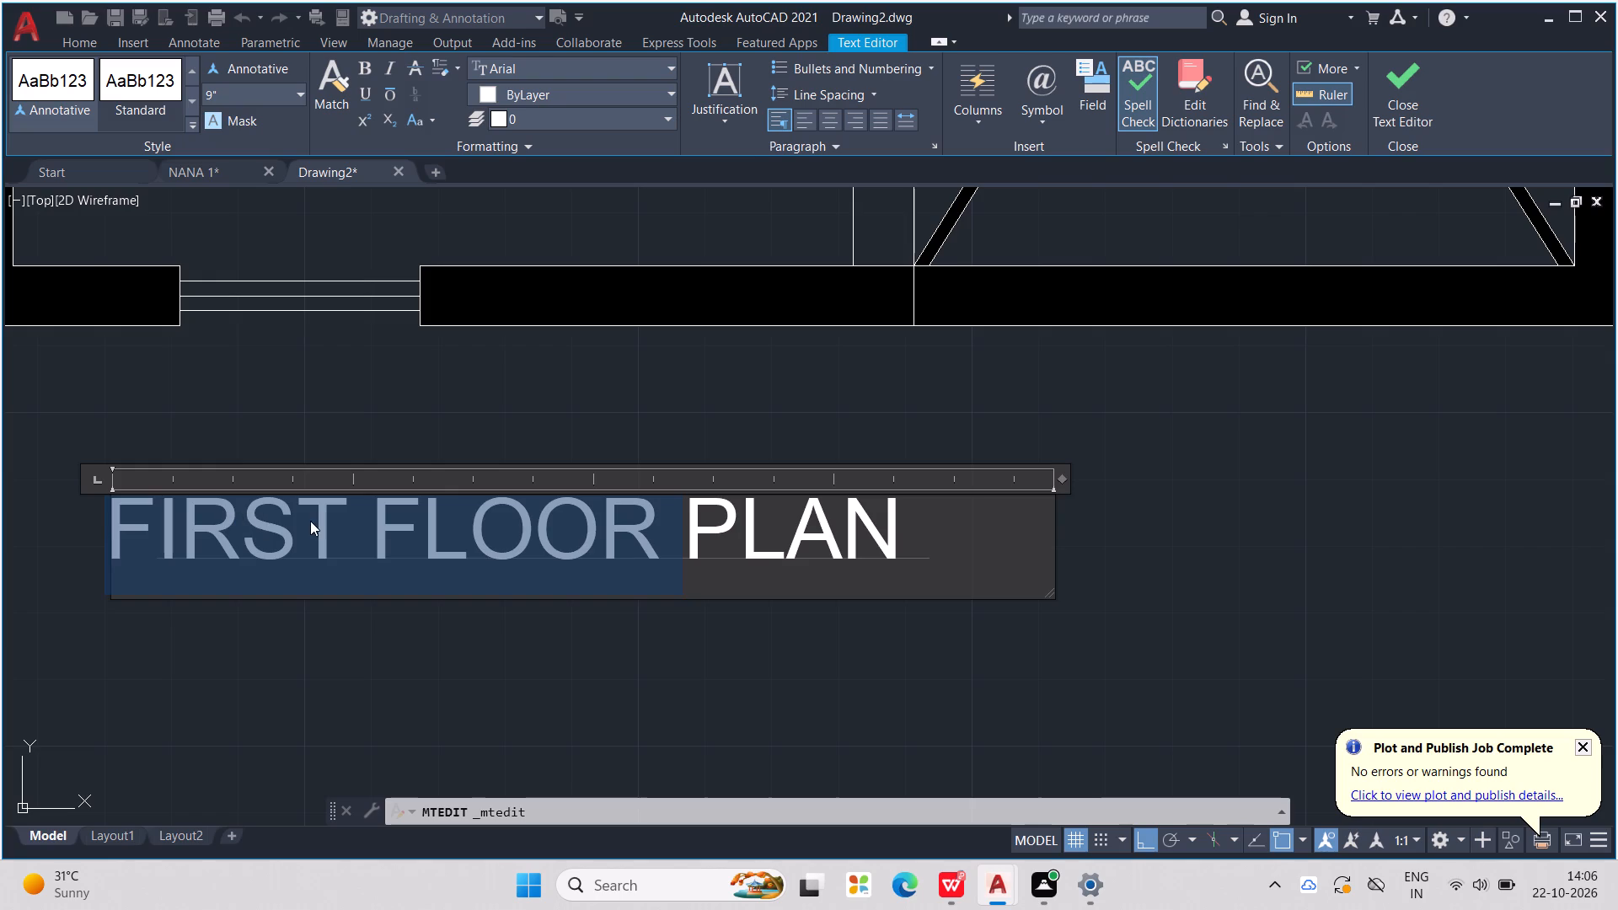
pyautogui.click(310, 521)
pyautogui.moveTo(327, 524); pyautogui.dragTo(42, 530)
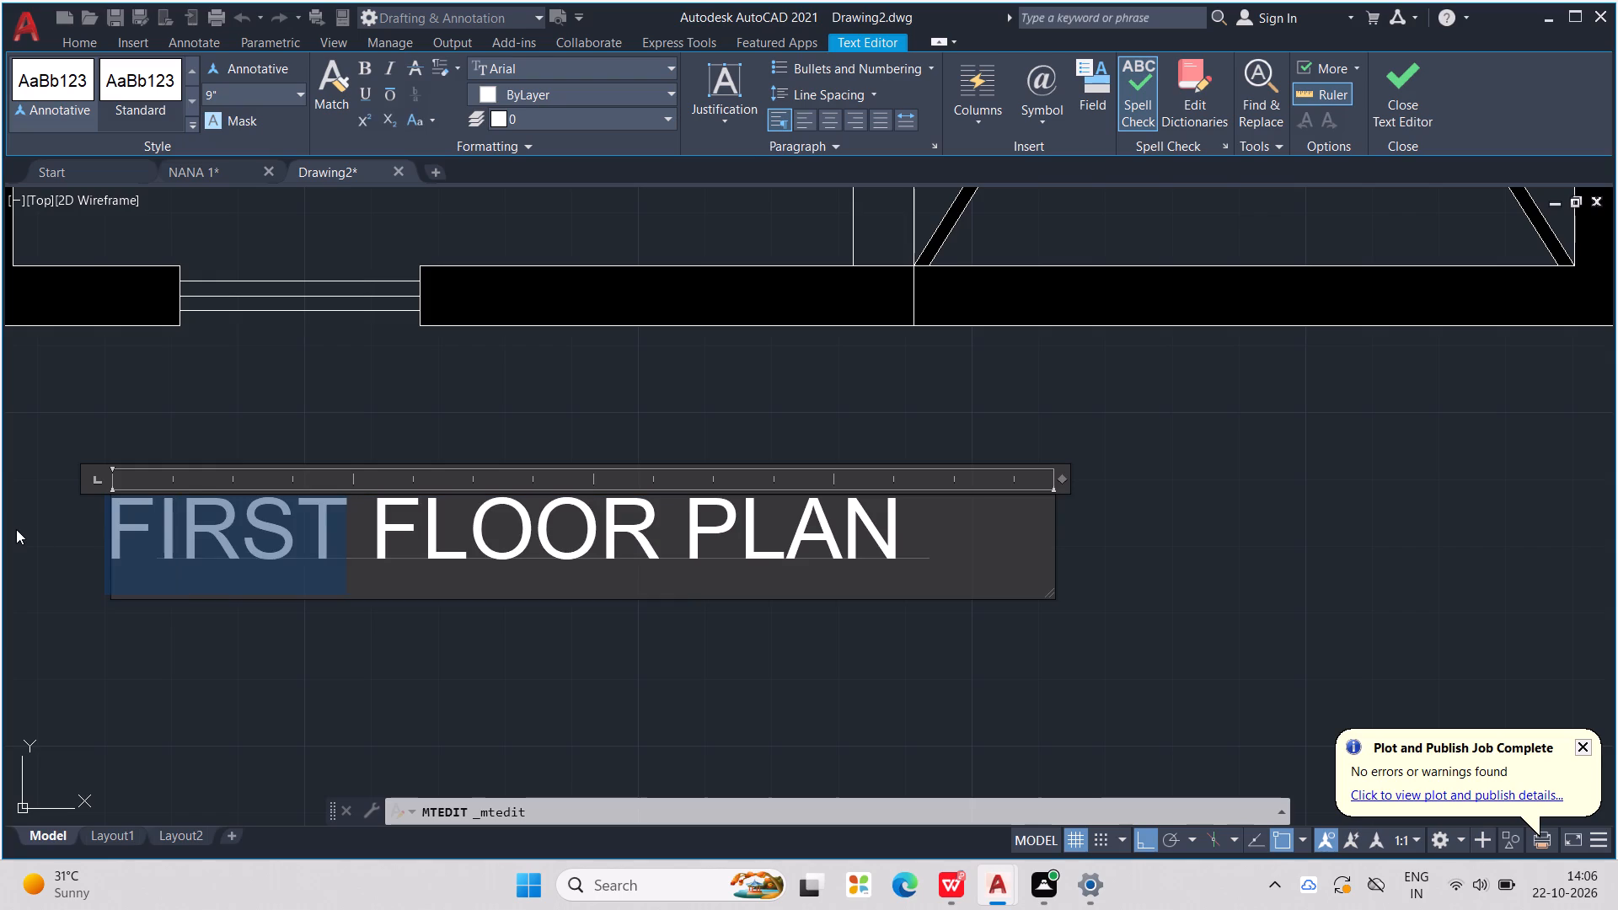
pyautogui.write('GROUND')
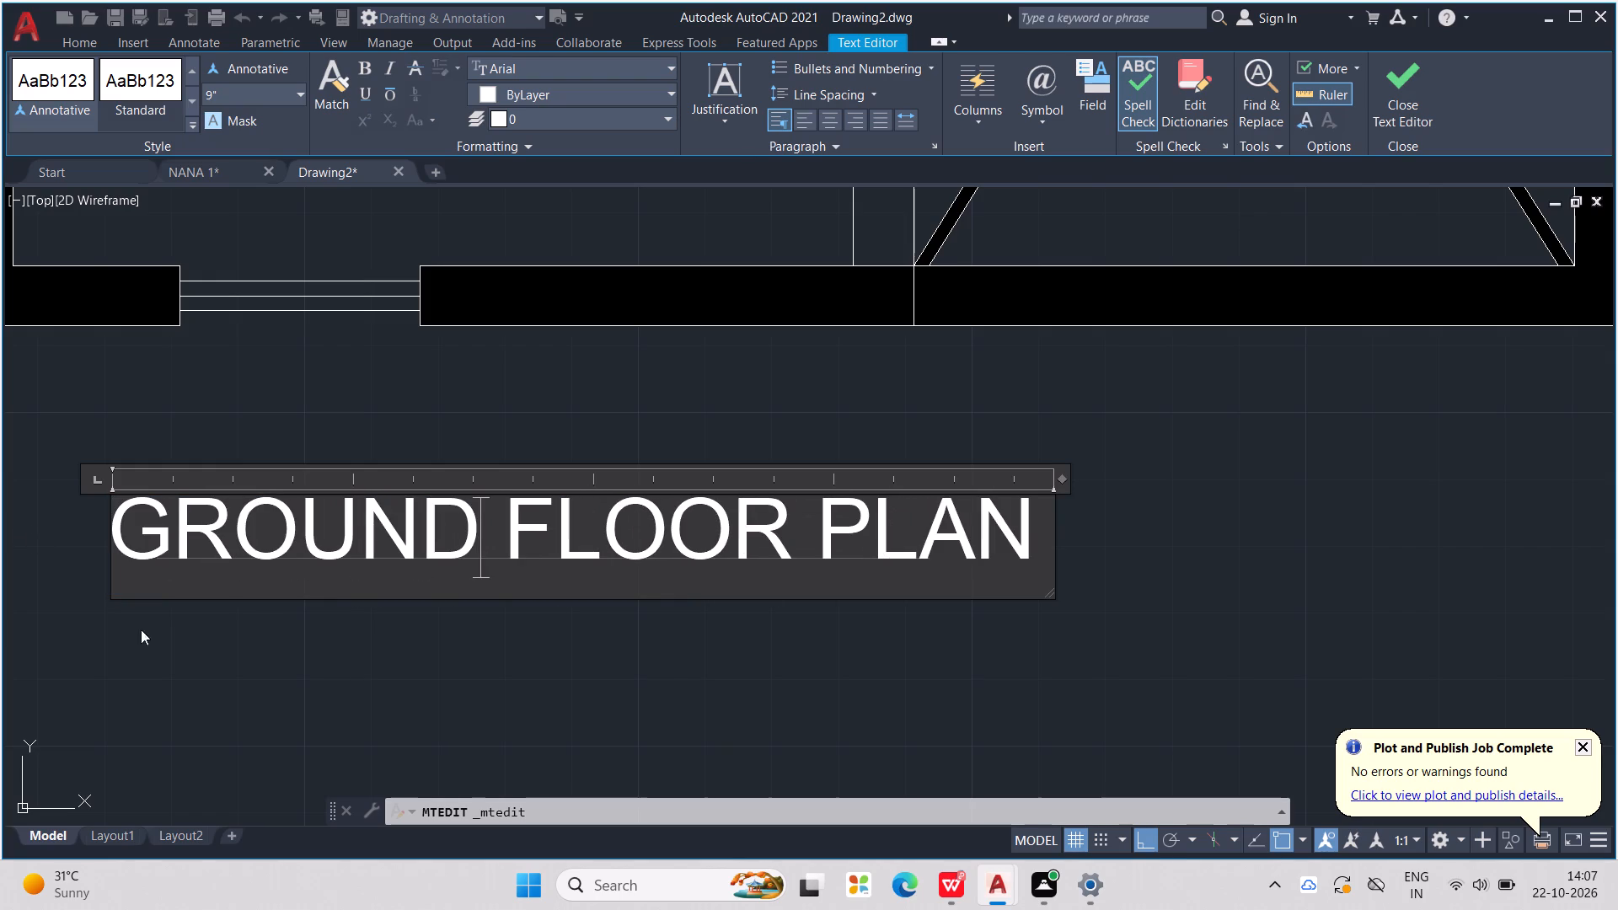
pyautogui.click(352, 709)
# Nudge the GROUND FLOOR PLAN title slightly to adjust its position over the underline.
pyautogui.scroll(-2, 394, 687)
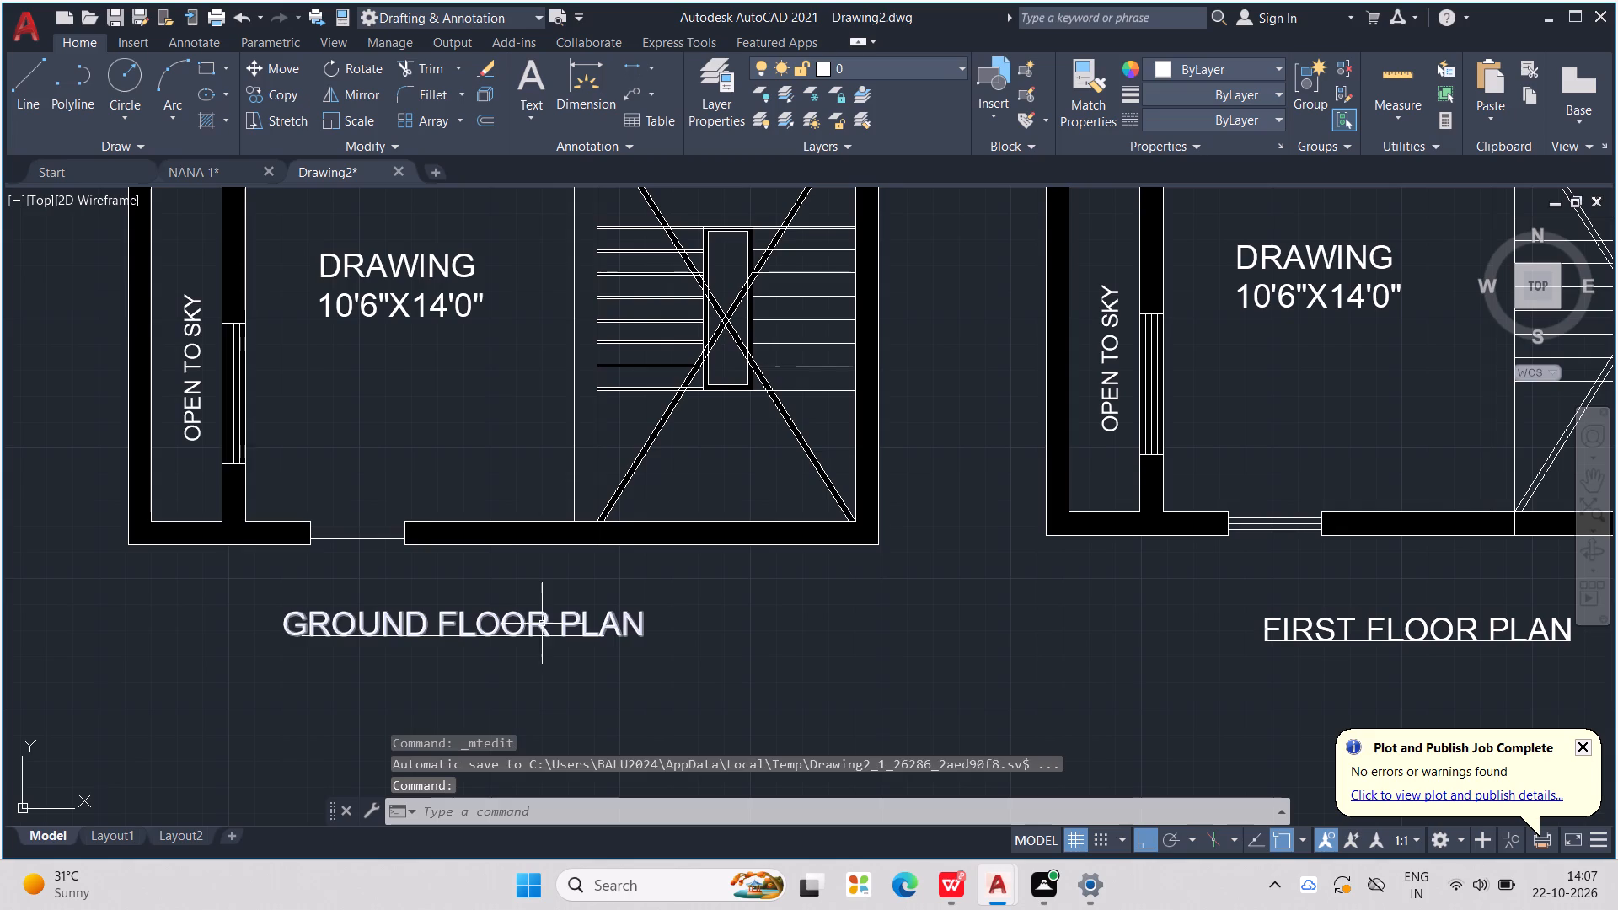
pyautogui.moveTo(542, 624); pyautogui.dragTo(566, 611)
pyautogui.moveTo(517, 628); pyautogui.dragTo(526, 625)
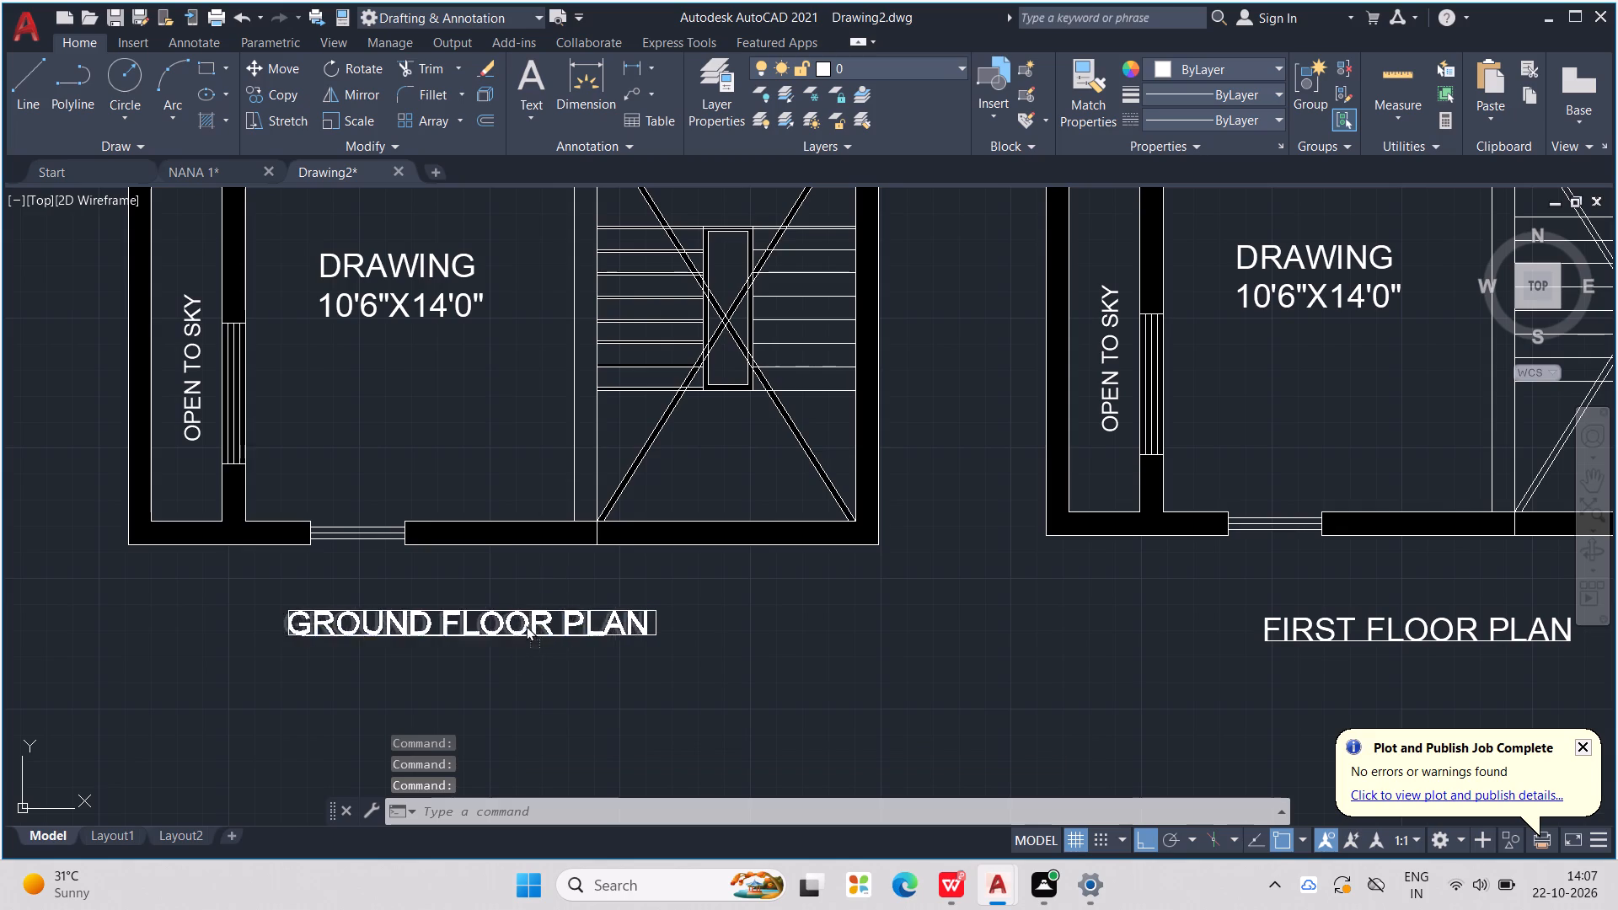
pyautogui.moveTo(526, 625); pyautogui.dragTo(531, 630)
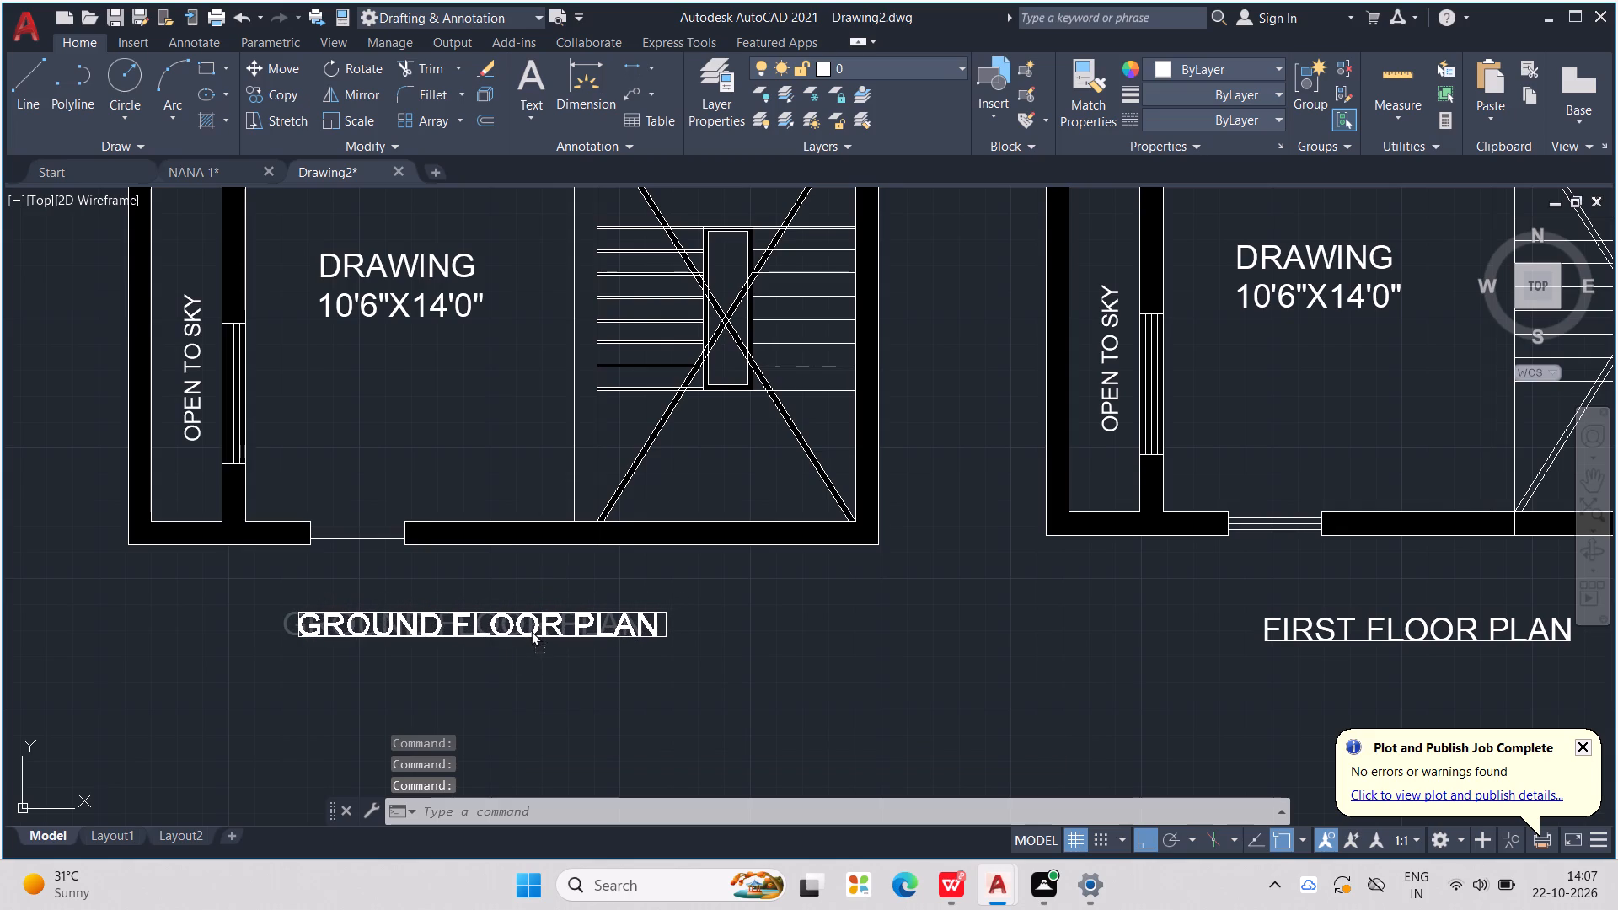
pyautogui.moveTo(531, 630); pyautogui.dragTo(528, 624)
# Delete the short underline beneath the GROUND FLOOR PLAN title.
pyautogui.scroll(2, 528, 624)
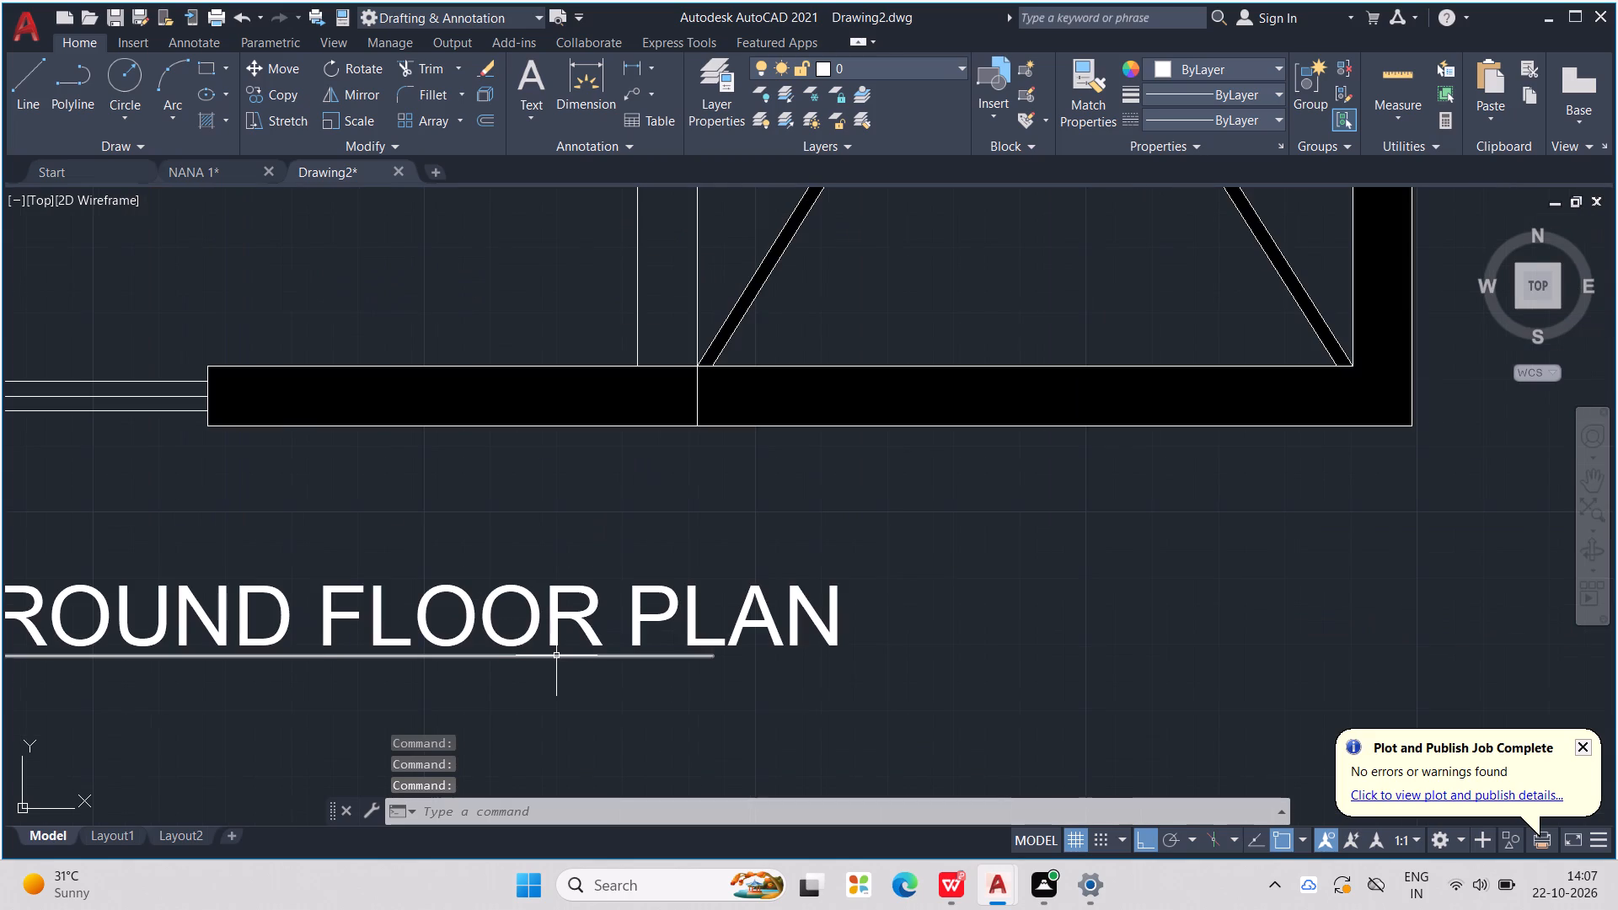
pyautogui.click(557, 656)
pyautogui.press('Delete')
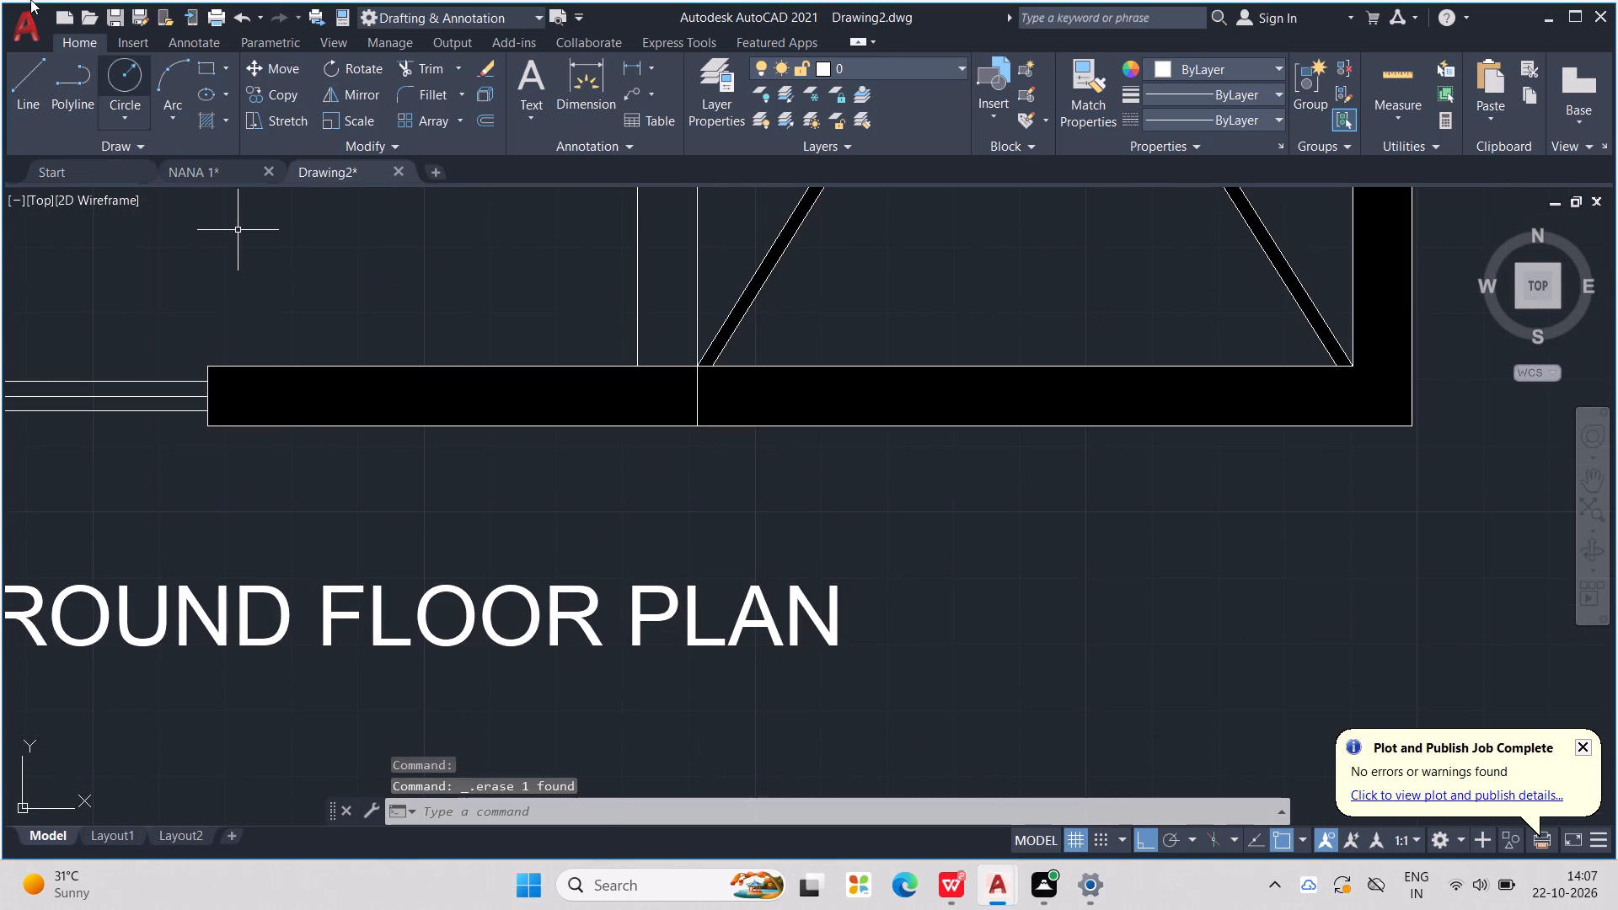
# Draw a horizontal underline spanning the full width of the GROUND FLOOR PLAN title.
pyautogui.click(40, 81)
pyautogui.scroll(-3, 409, 418)
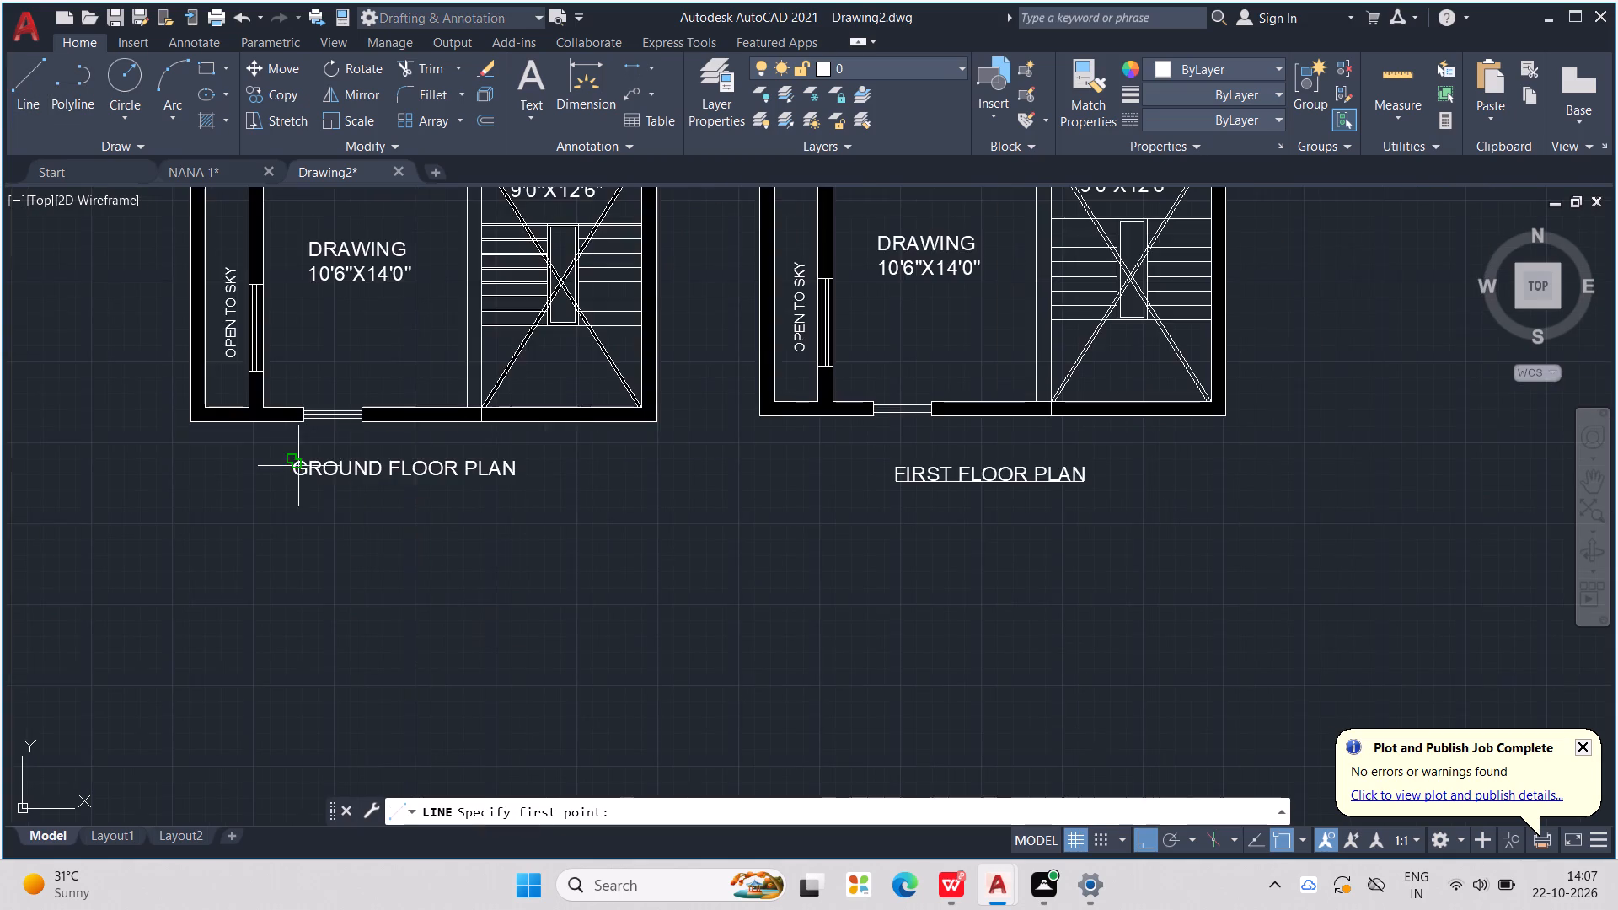
pyautogui.scroll(3, 293, 458)
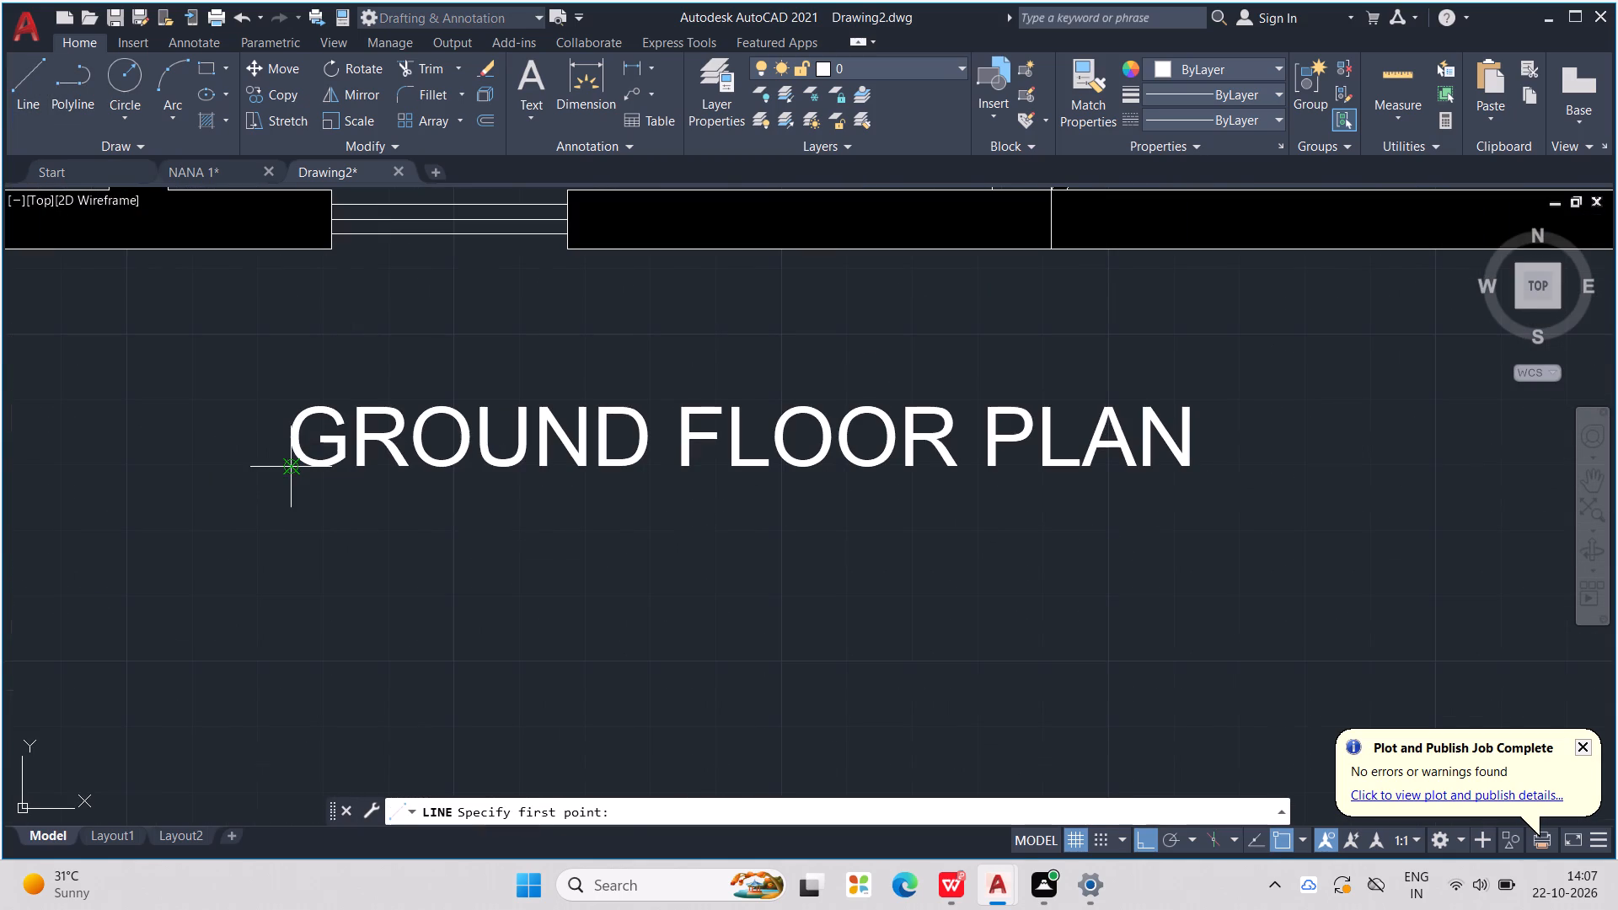
pyautogui.click(294, 470)
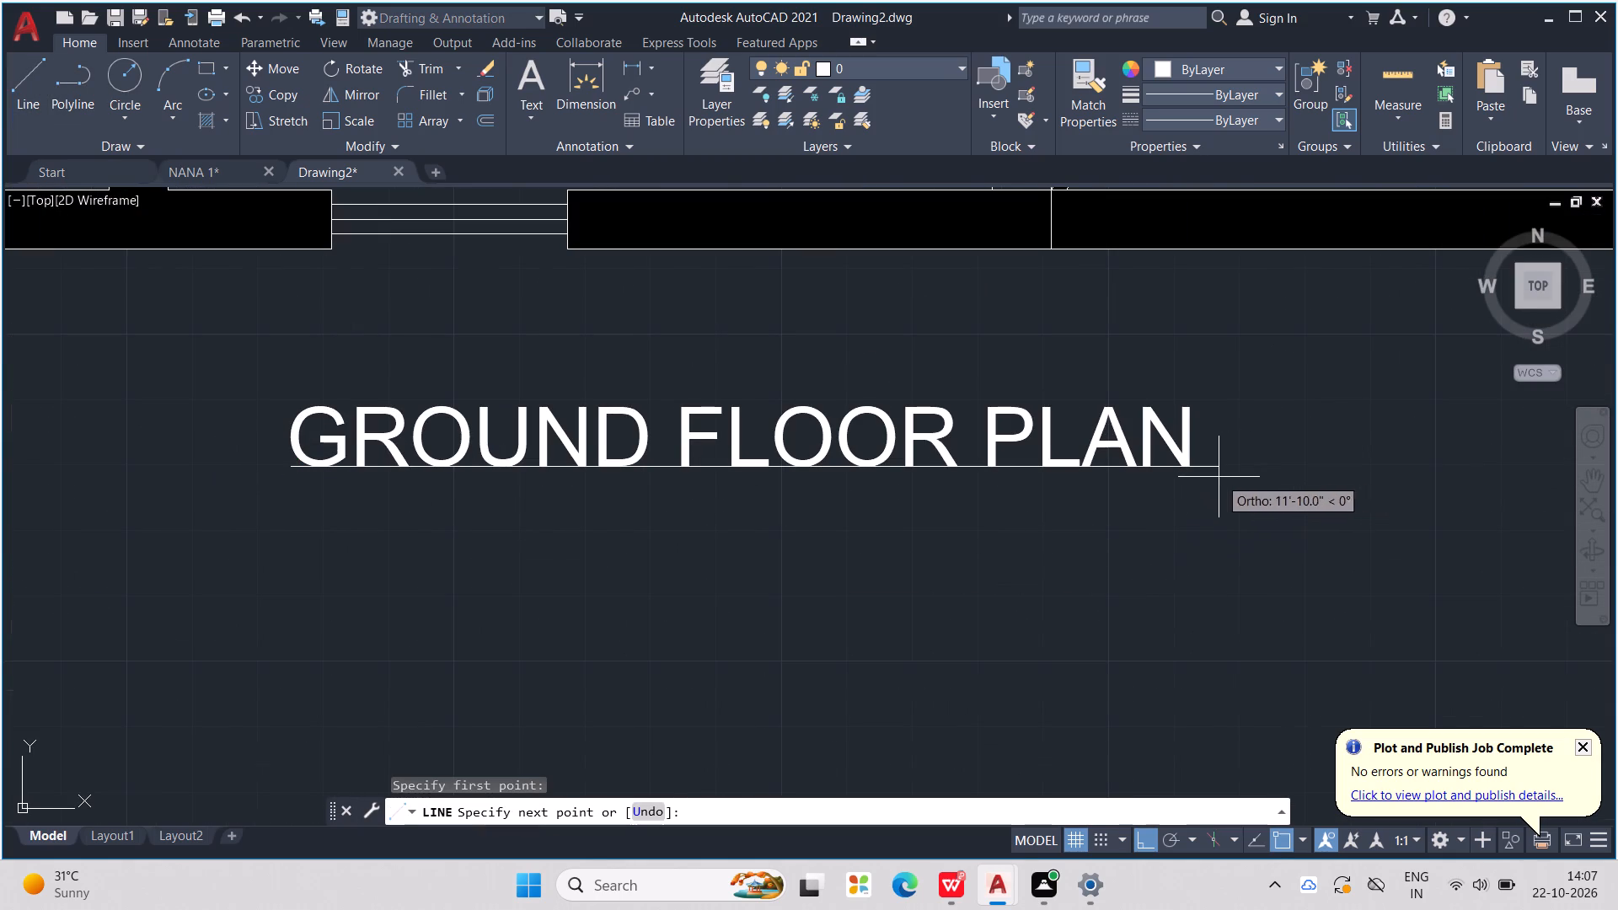
pyautogui.click(1199, 471)
pyautogui.scroll(-2, 1199, 470)
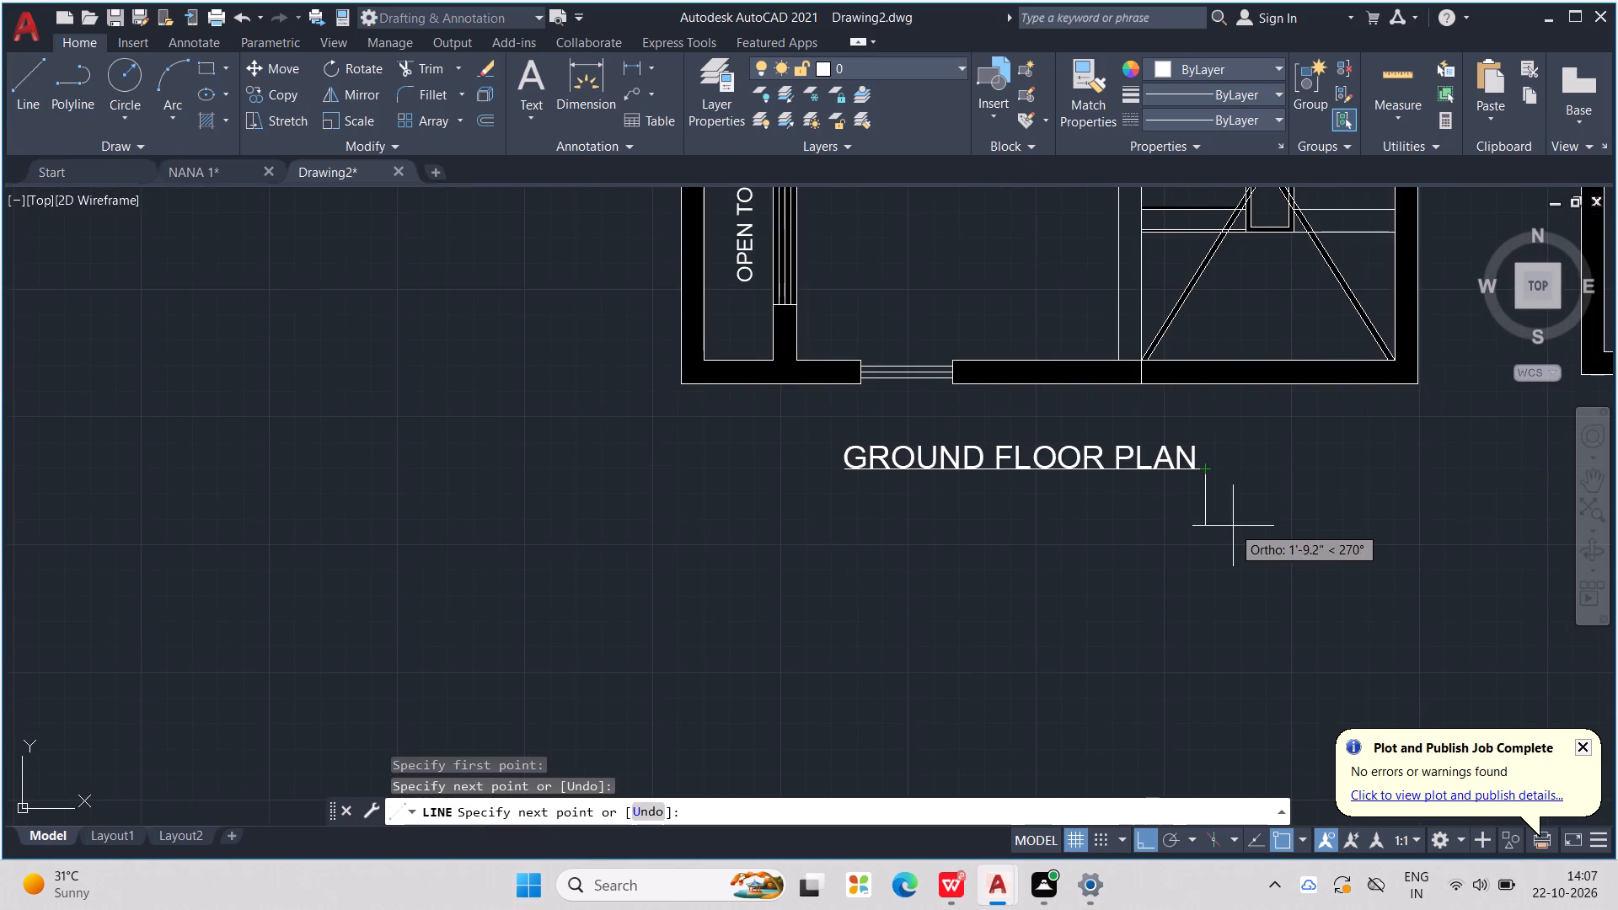
pyautogui.moveTo(1214, 525); pyautogui.dragTo(783, 551, button='middle')
pyautogui.press('Escape')
# Extend the FIRST FLOOR PLAN underline to the end of the final N with a short horizontal line.
pyautogui.moveTo(1256, 442); pyautogui.dragTo(757, 425, button='middle')
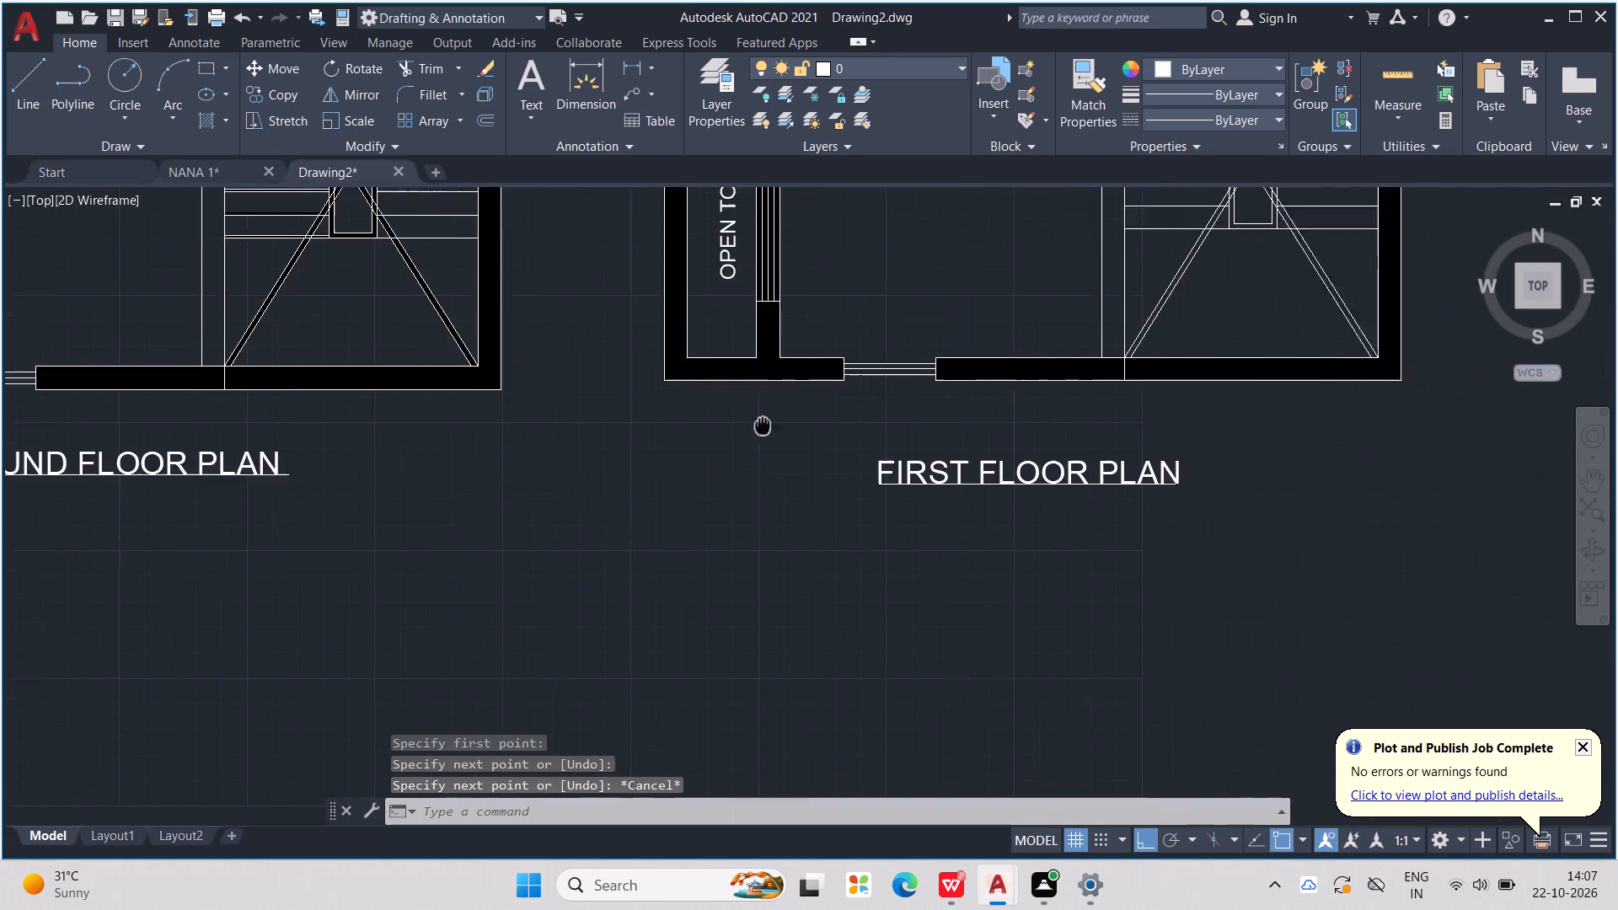
pyautogui.moveTo(757, 425); pyautogui.dragTo(726, 429, button='middle')
pyautogui.scroll(2, 1176, 515)
pyautogui.scroll(2, 1031, 479)
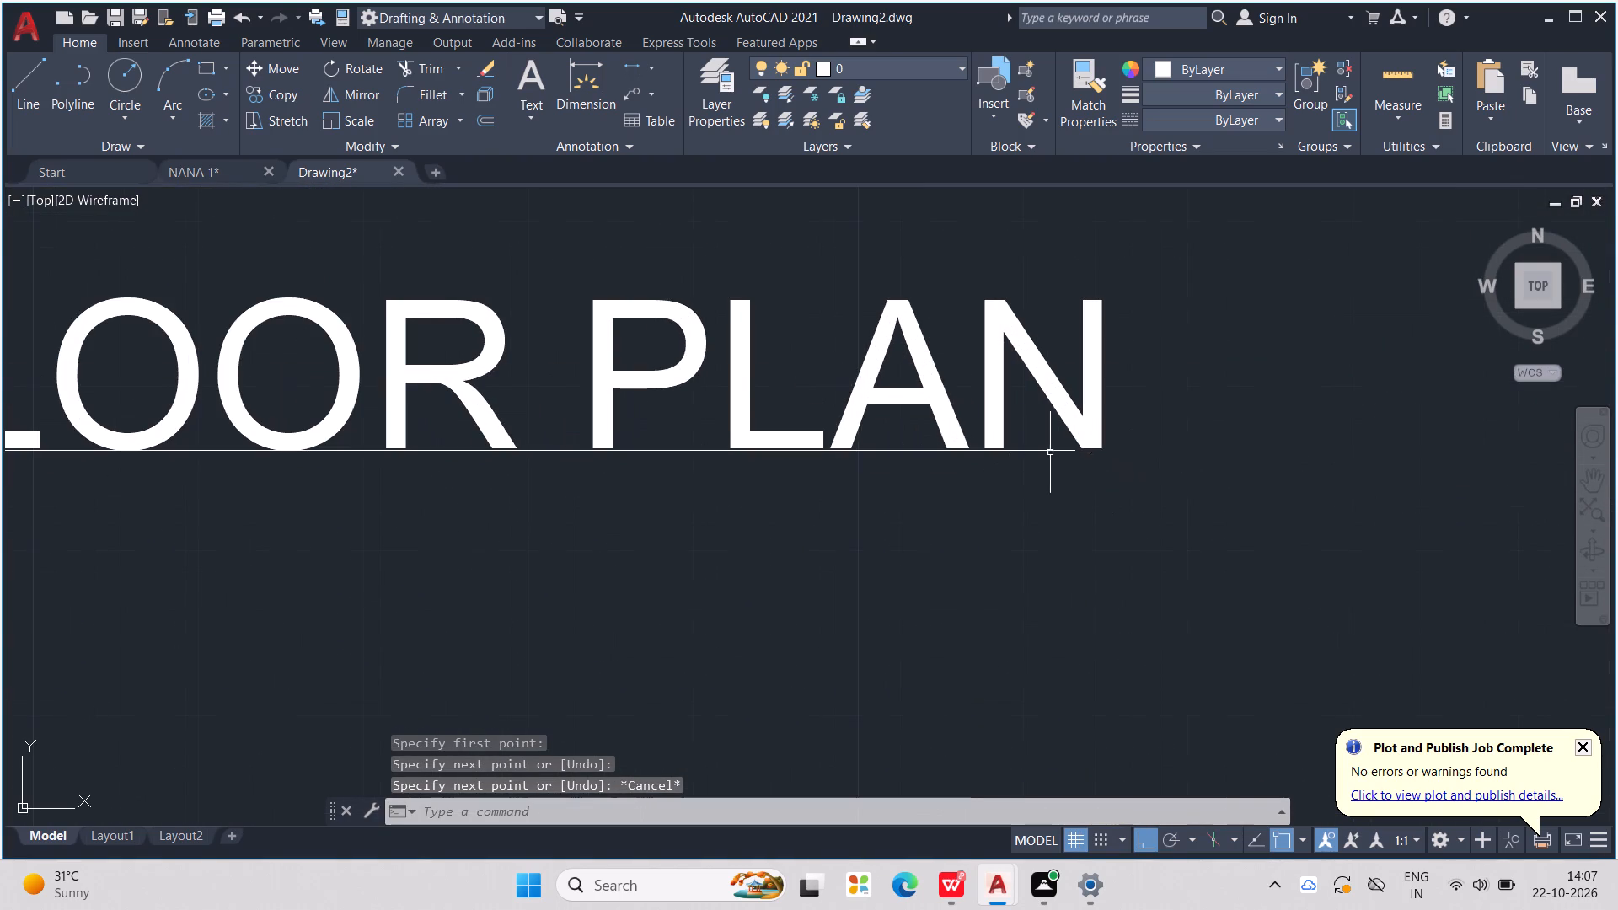
pyautogui.click(34, 65)
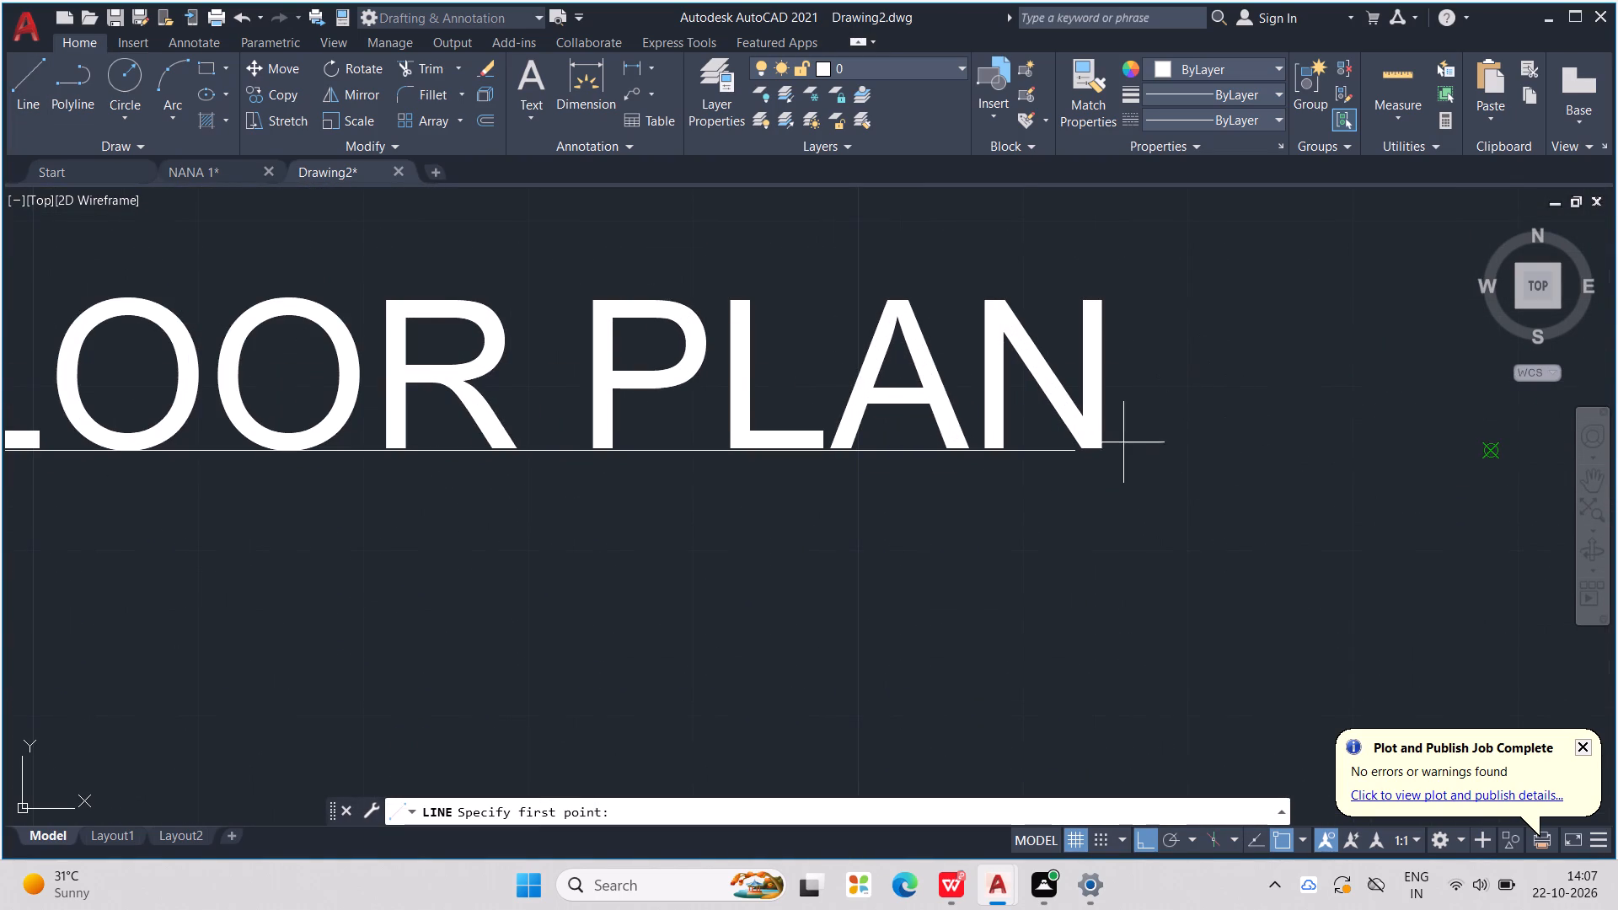
pyautogui.click(1066, 452)
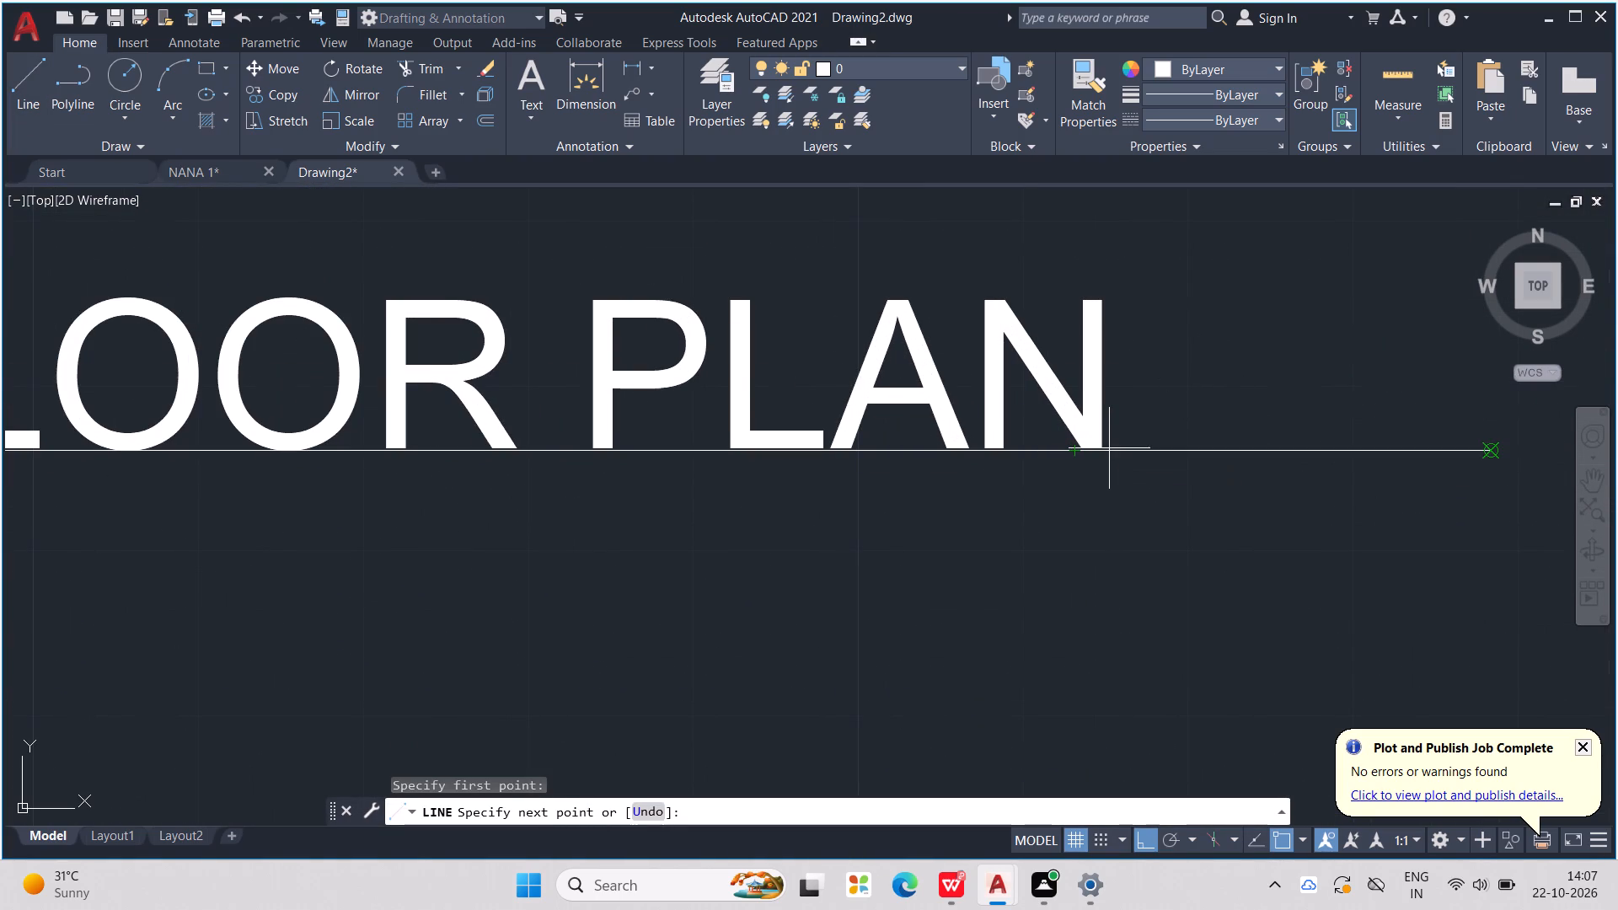
pyautogui.click(1106, 464)
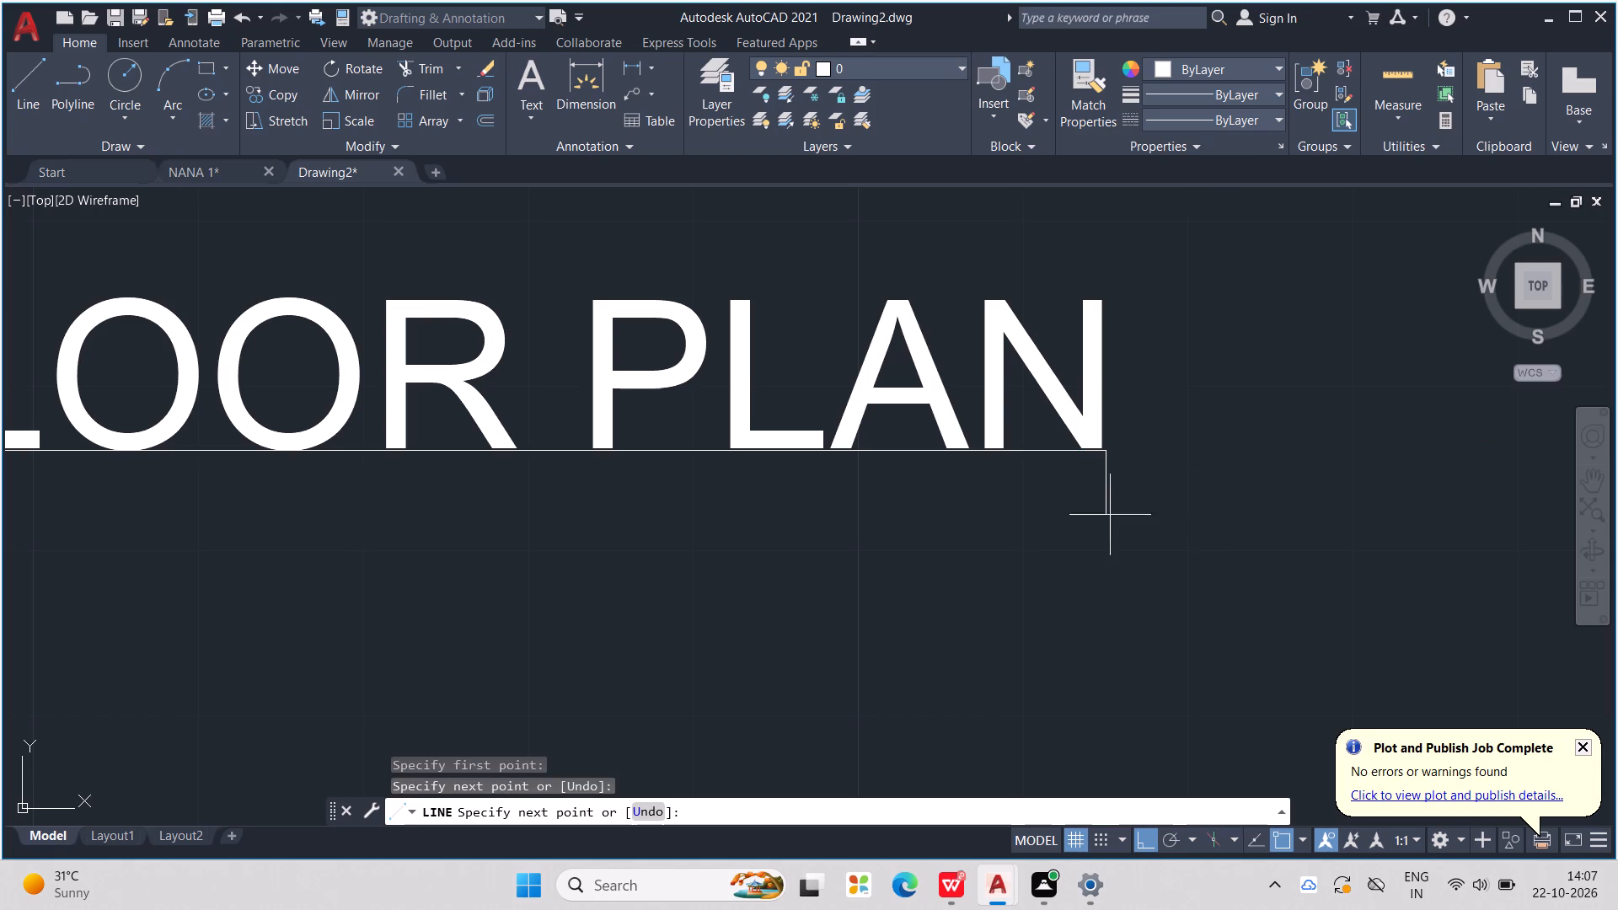
pyautogui.press('Escape')
pyautogui.scroll(-3, 1114, 458)
pyautogui.press('Escape')
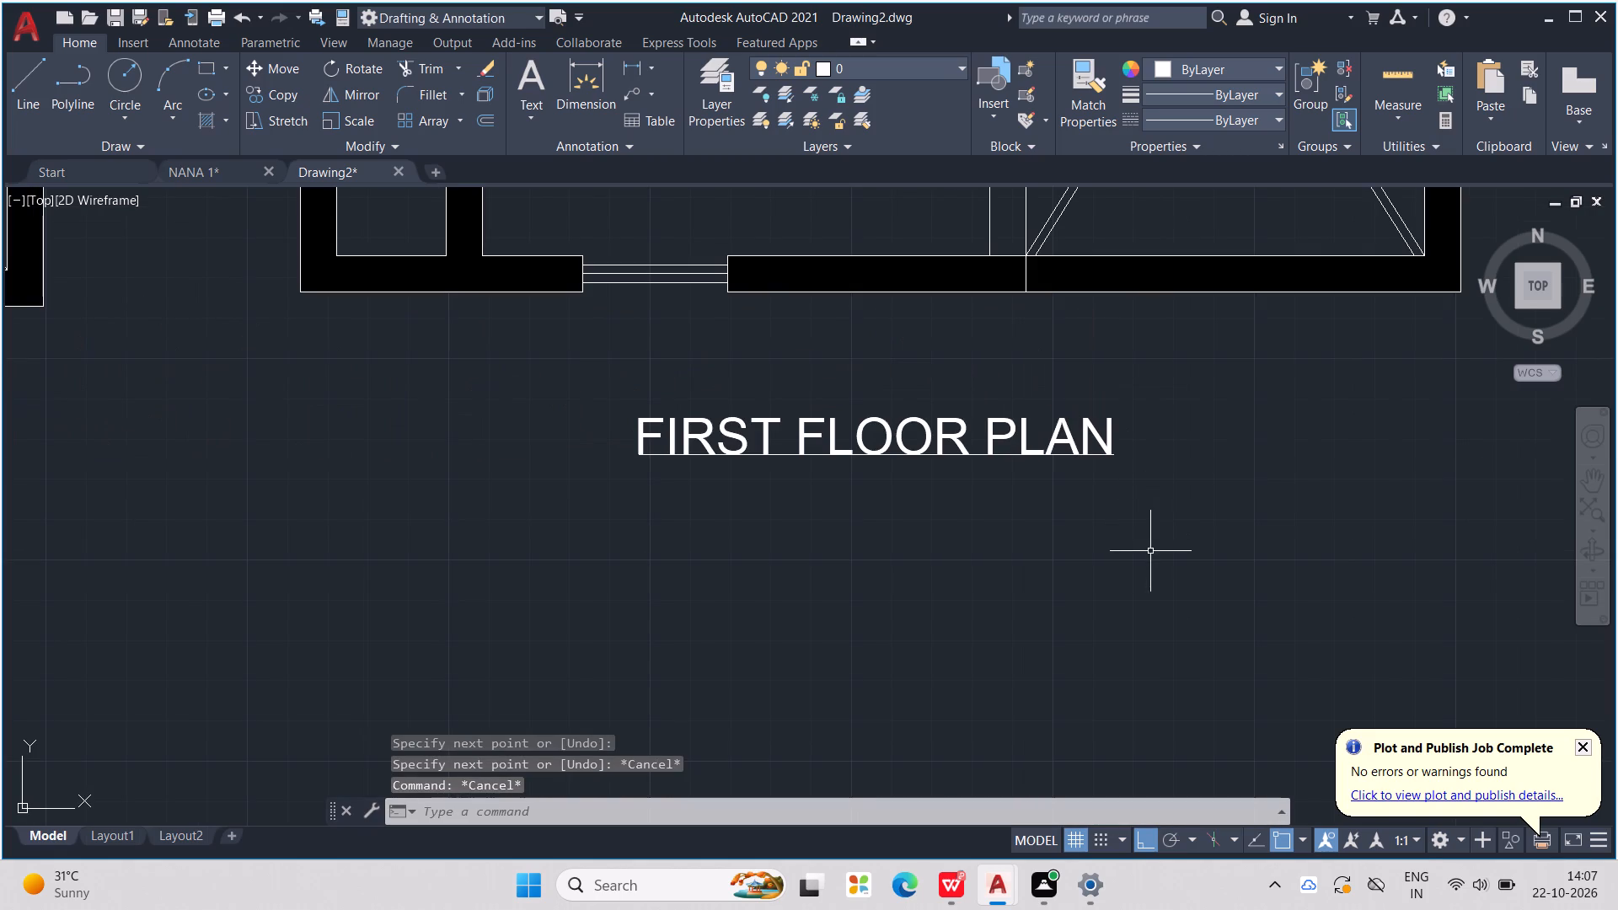
# Draw a vertical line in the front elevation's ground storey, from the floor line up to the underside of the wall band below the hatched panel.
pyautogui.middleClick(1160, 548)
pyautogui.scroll(-4, 1166, 544)
pyautogui.moveTo(1167, 544); pyautogui.dragTo(1101, 738, button='middle')
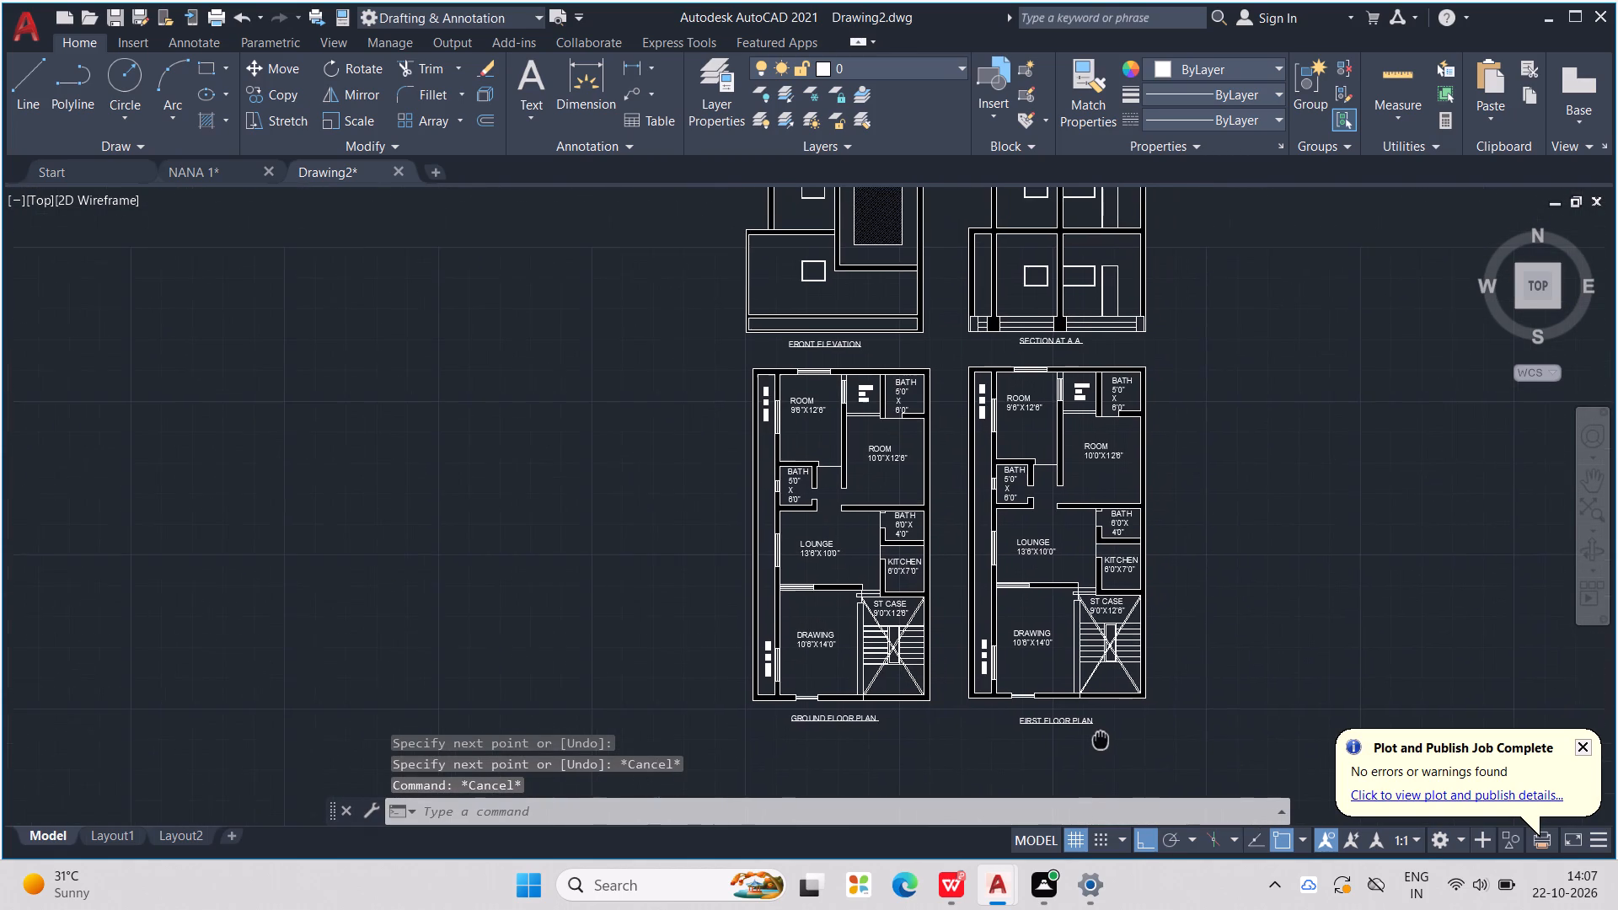
pyautogui.moveTo(1101, 738); pyautogui.dragTo(1113, 750, button='middle')
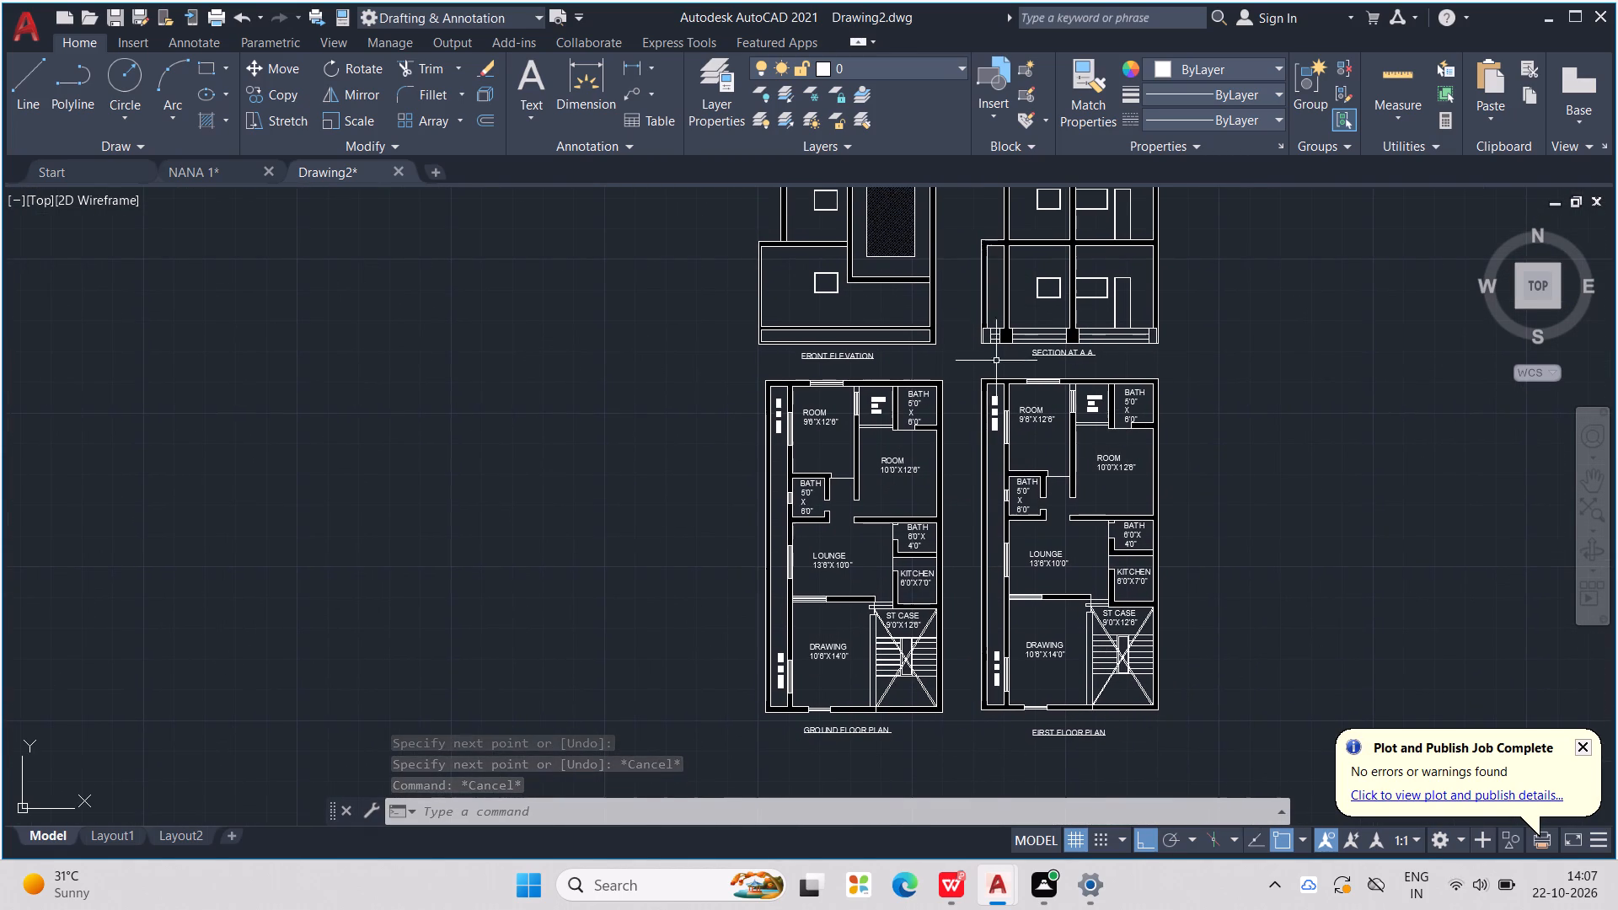
pyautogui.scroll(1, 966, 319)
pyautogui.scroll(1, 880, 311)
pyautogui.moveTo(877, 309); pyautogui.dragTo(838, 456, button='middle')
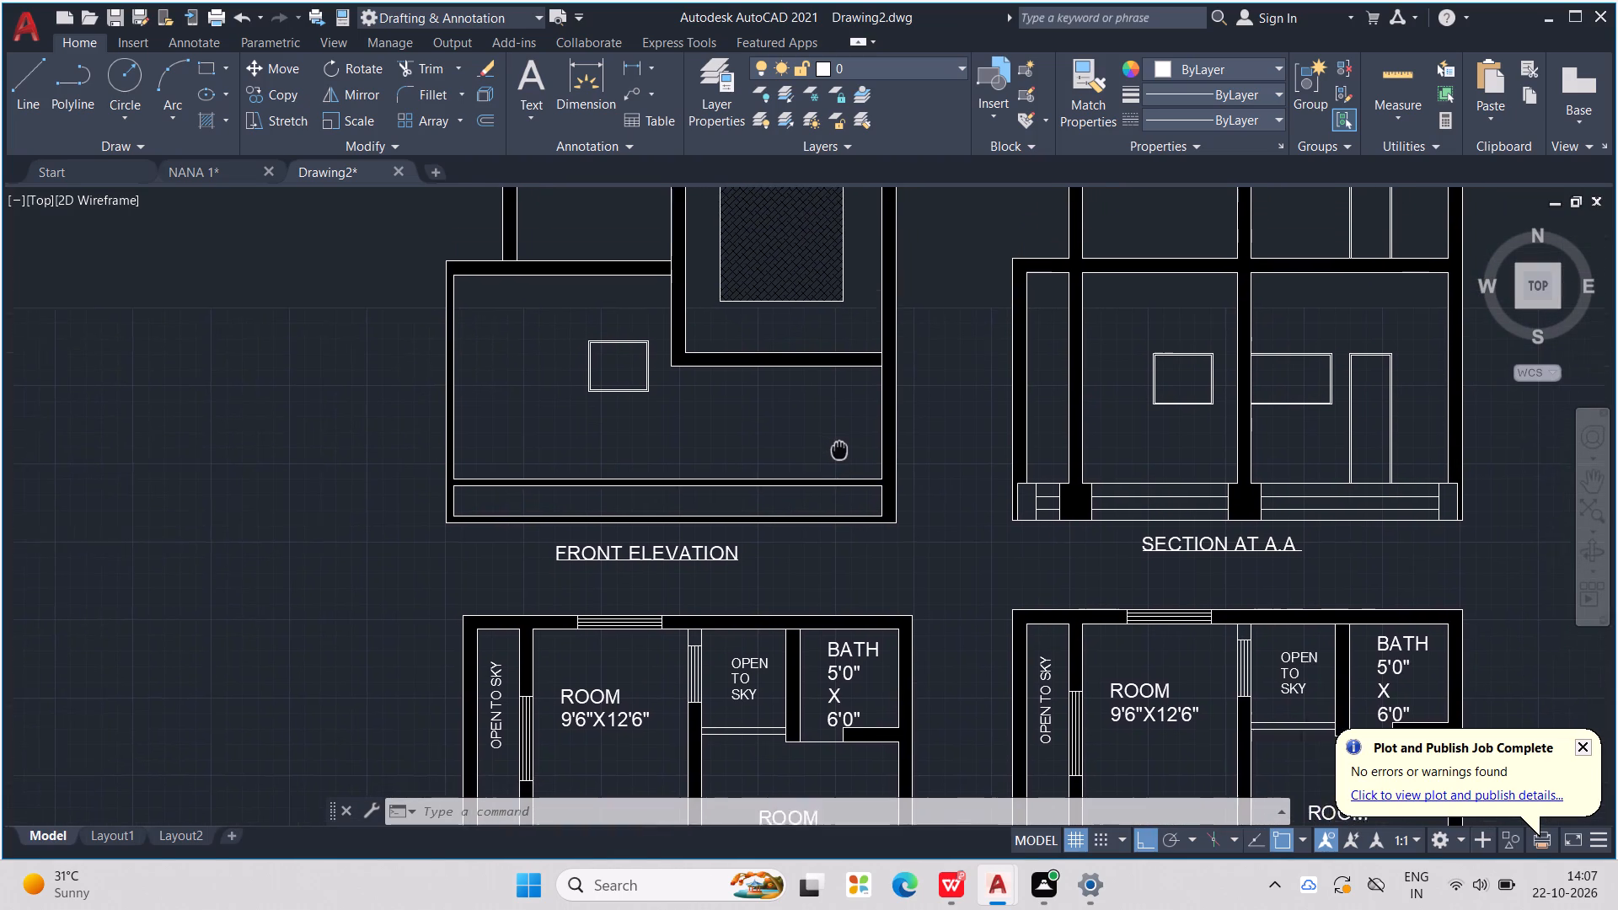
pyautogui.moveTo(838, 456); pyautogui.dragTo(836, 463, button='middle')
pyautogui.press('l')
pyautogui.press('Return')
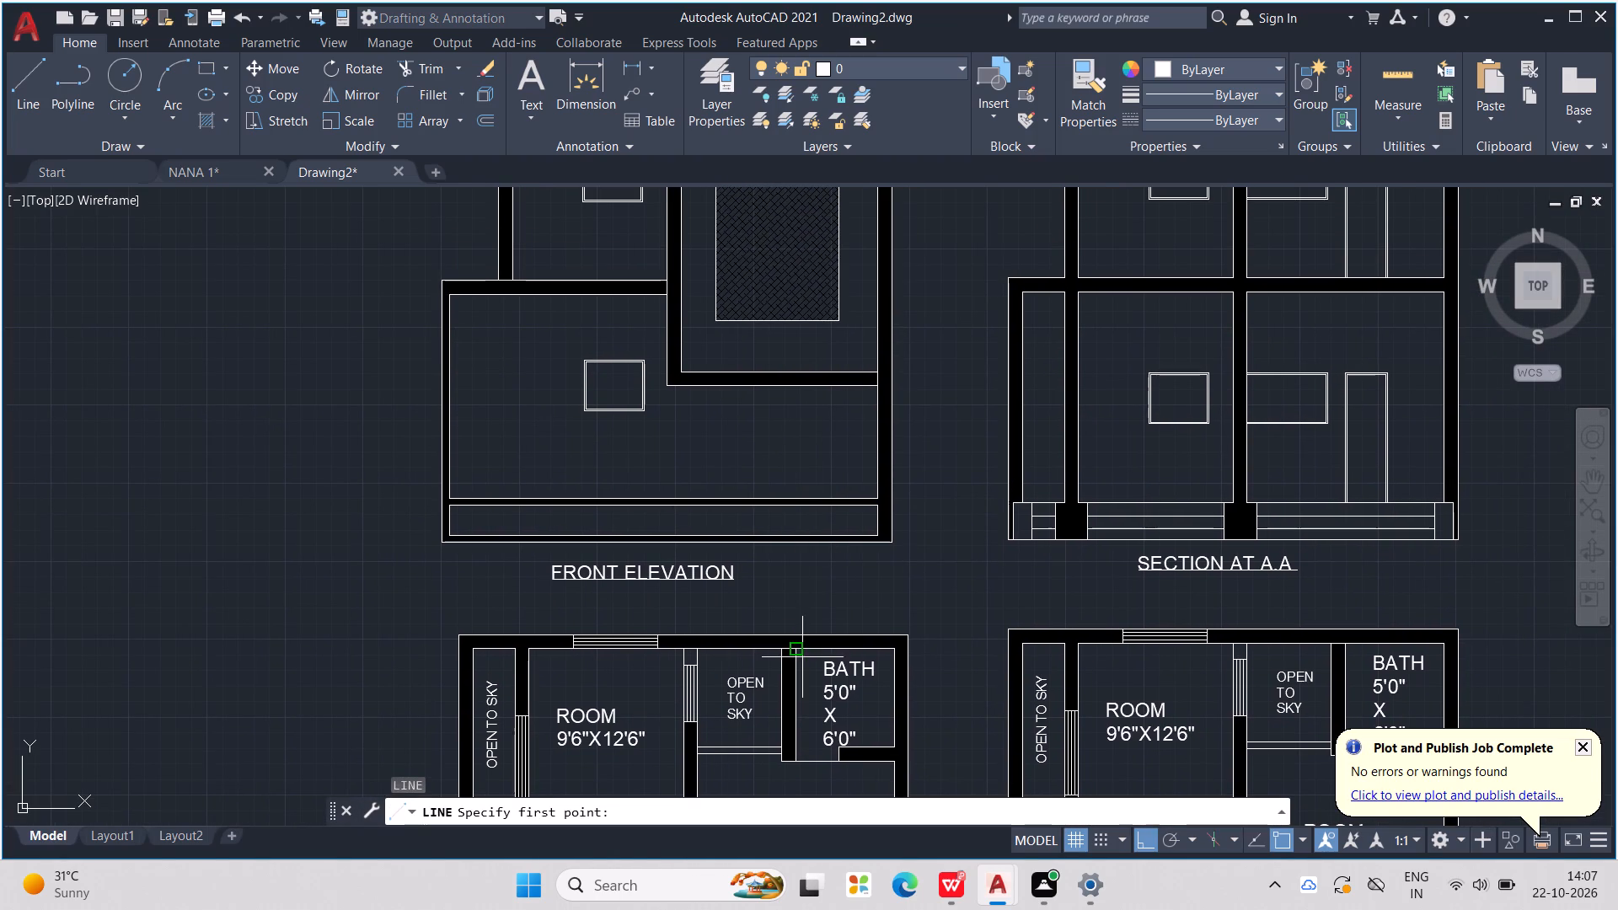
pyautogui.scroll(1, 795, 490)
pyautogui.click(796, 499)
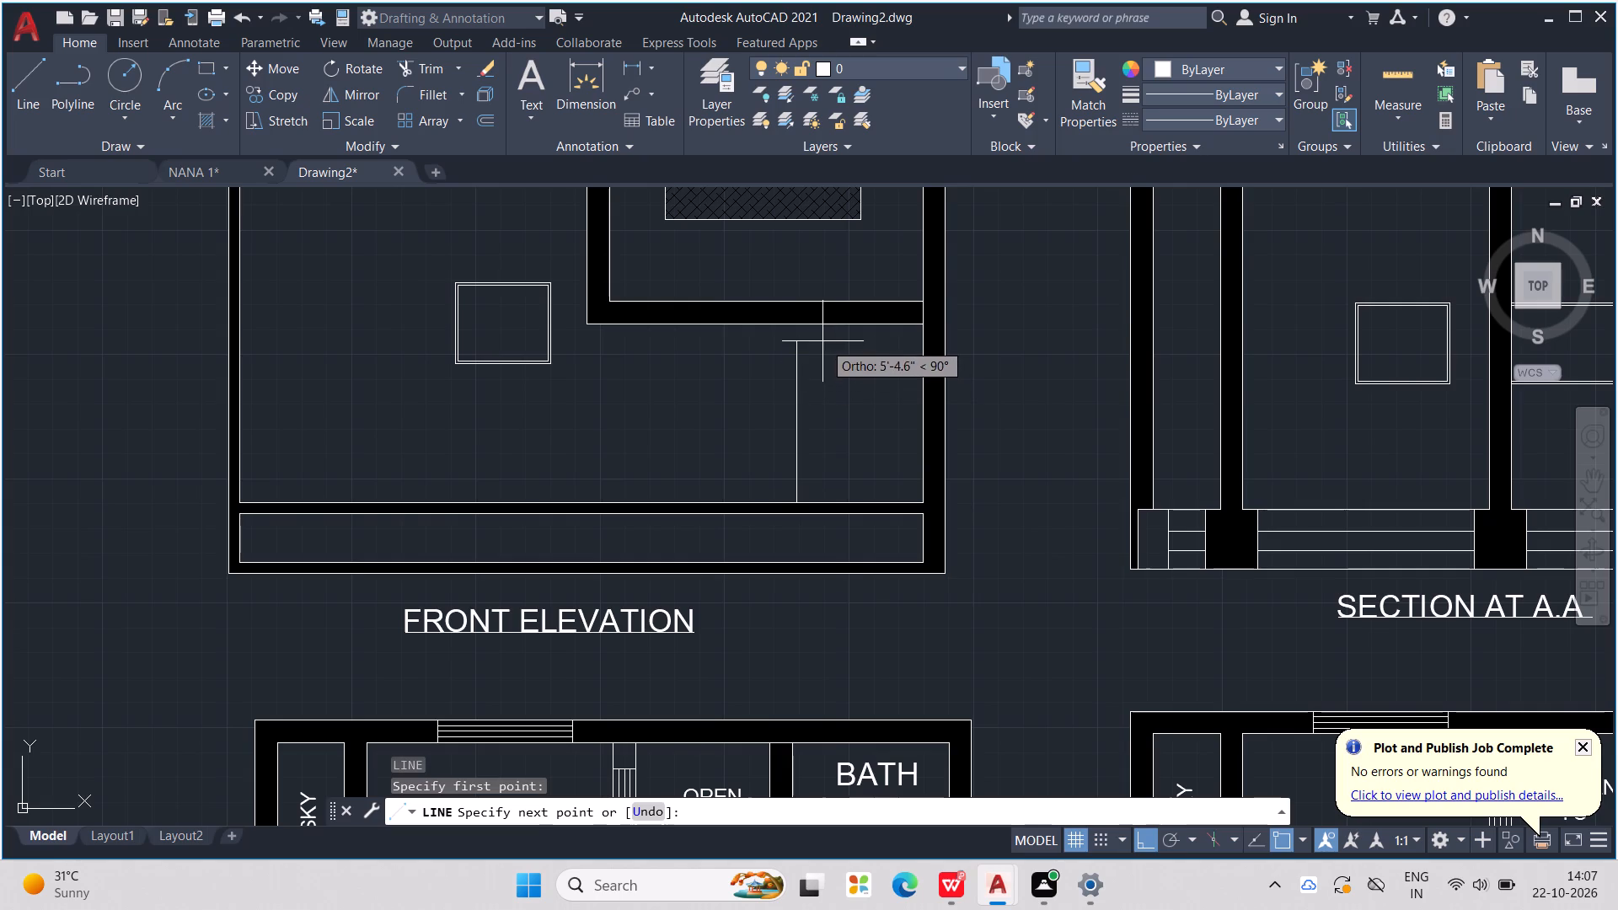
pyautogui.click(804, 322)
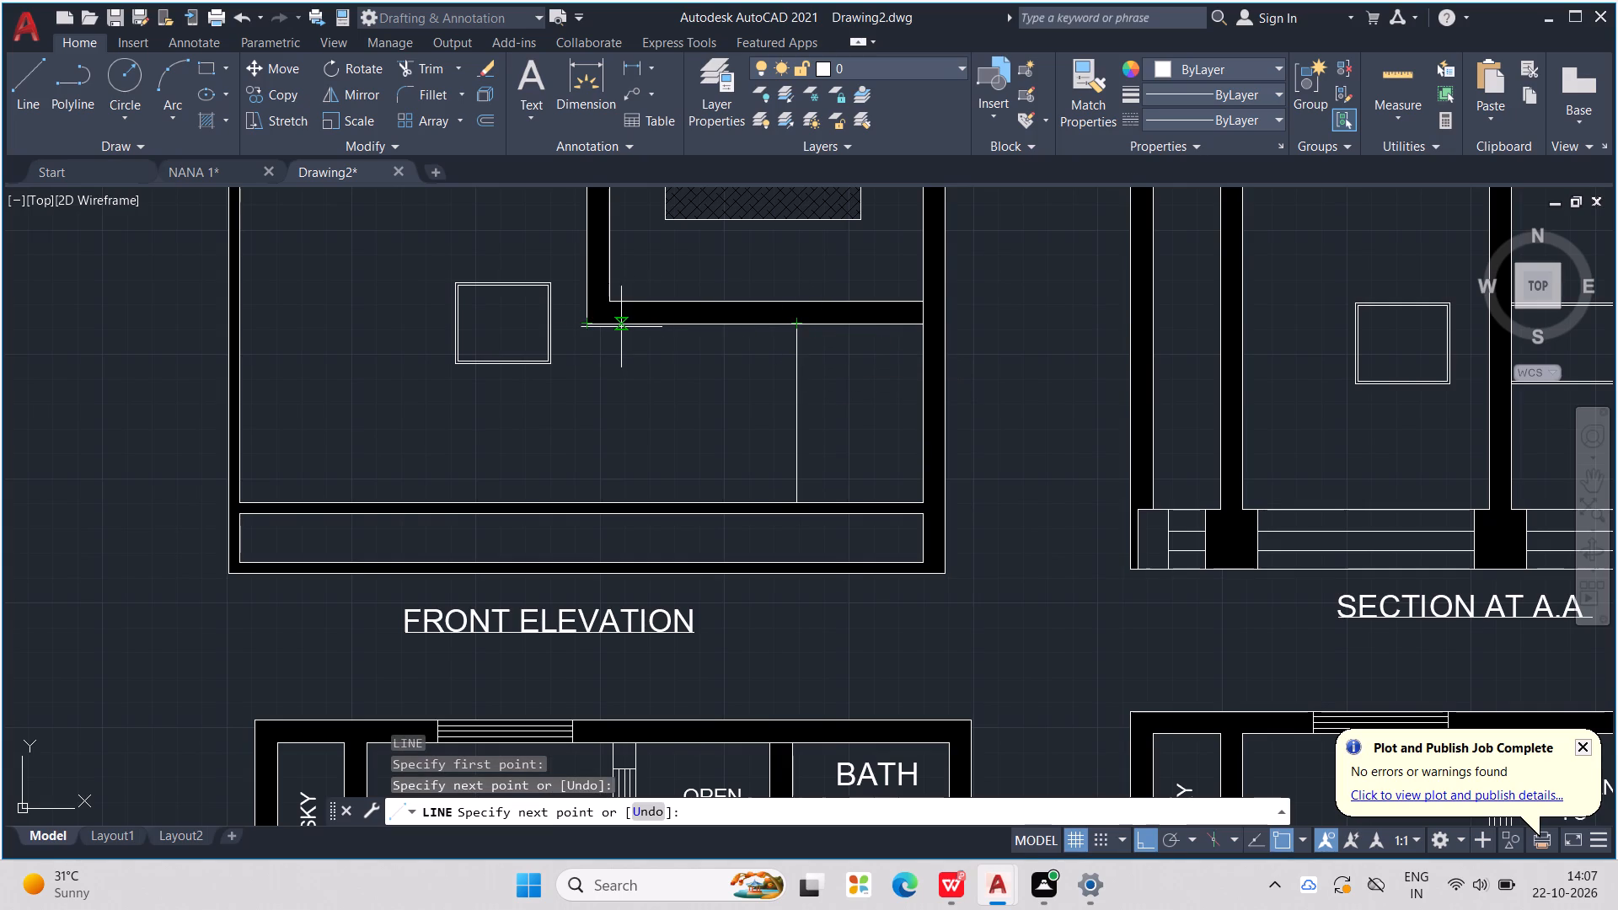
# Draw a second vertical line from the ground floor plan's top wall up to the same elevation band, and delete the diagonal connecting segment.
pyautogui.click(633, 747)
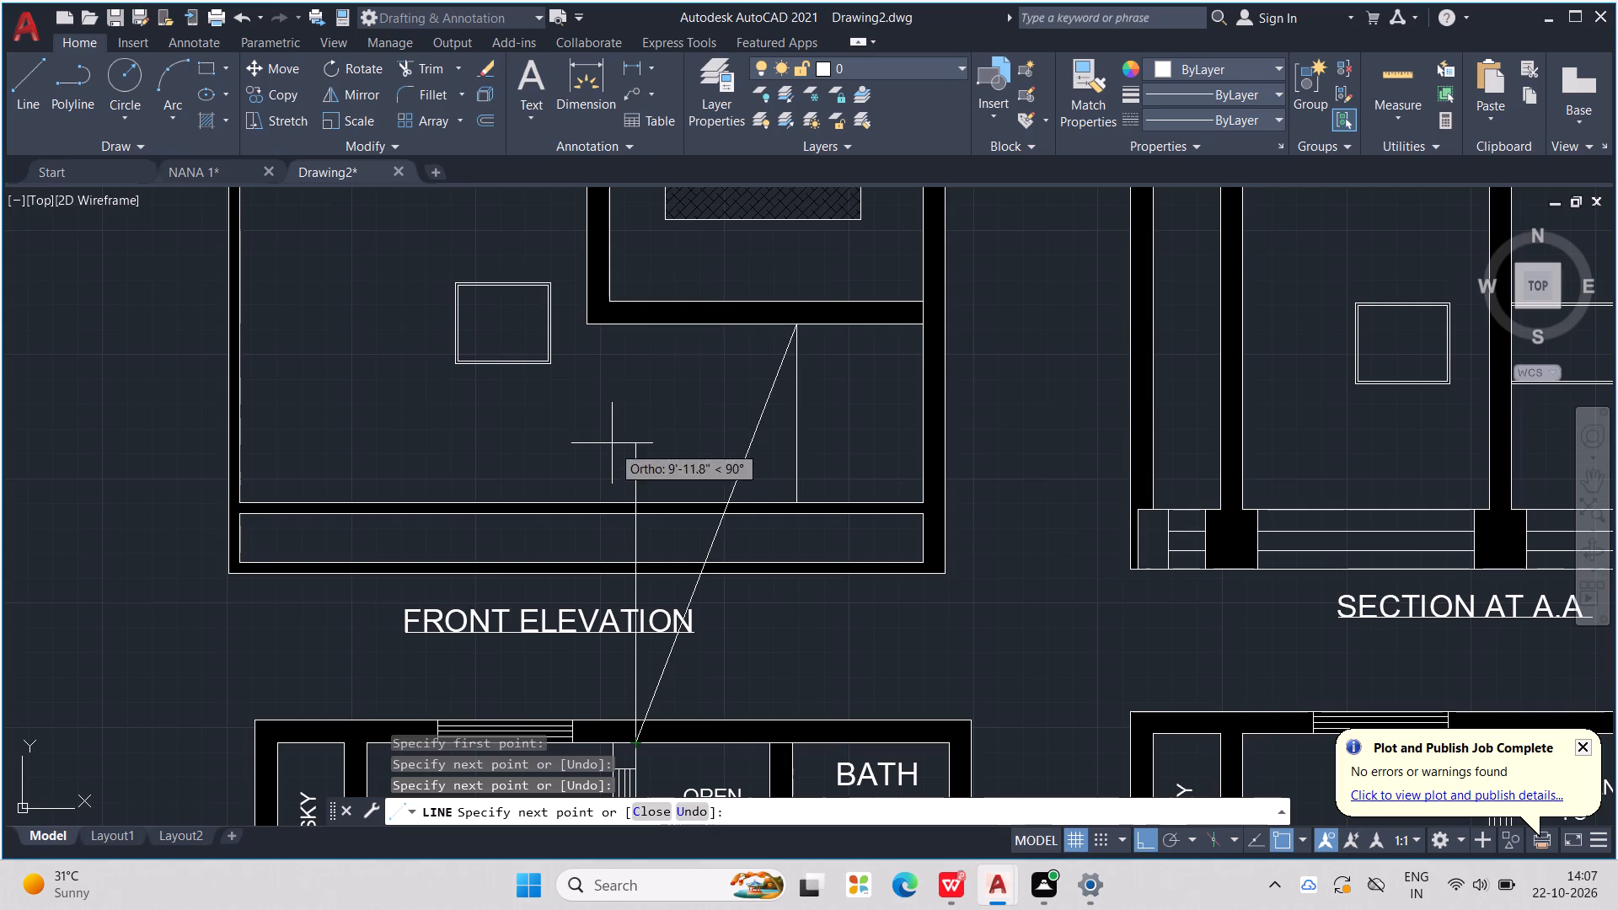
pyautogui.click(627, 324)
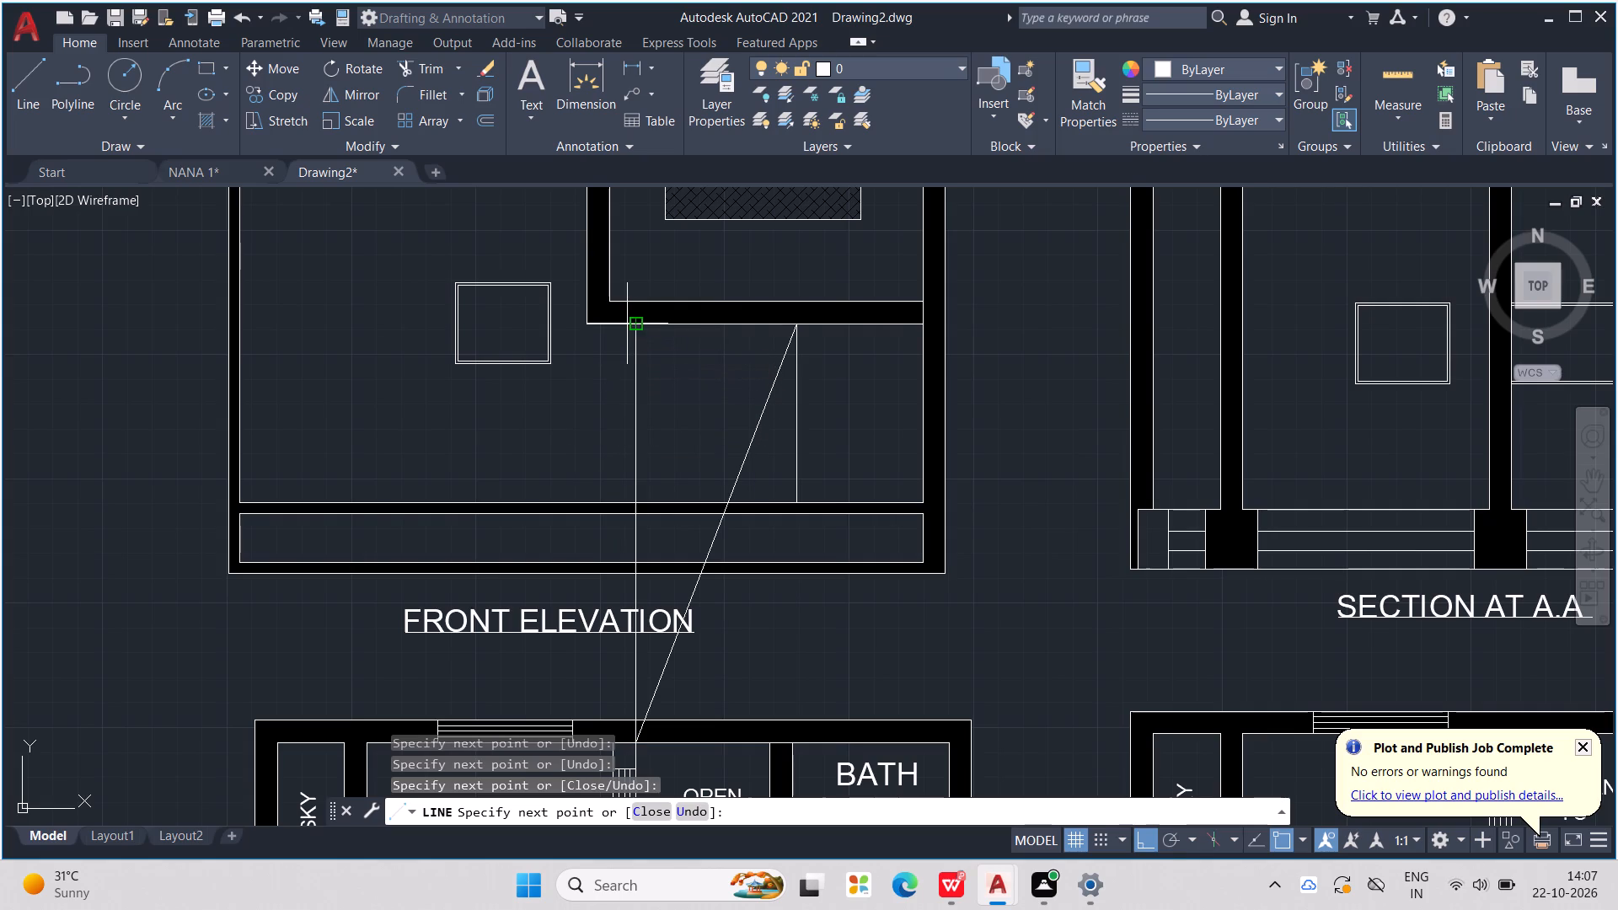
pyautogui.press('Escape')
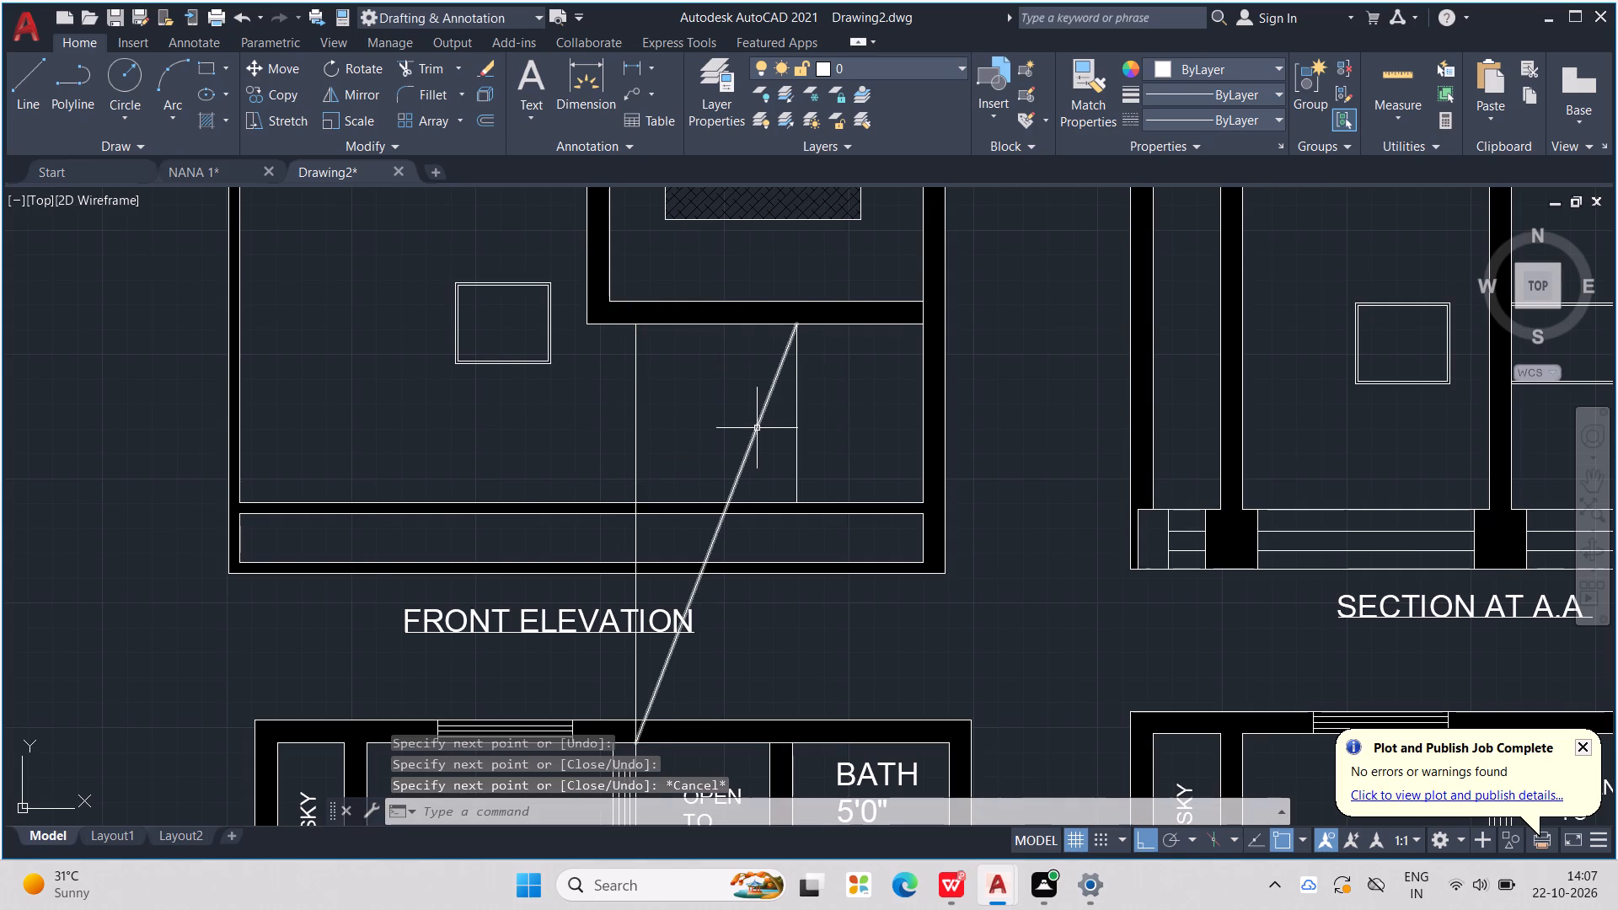
pyautogui.click(757, 428)
pyautogui.press('Delete')
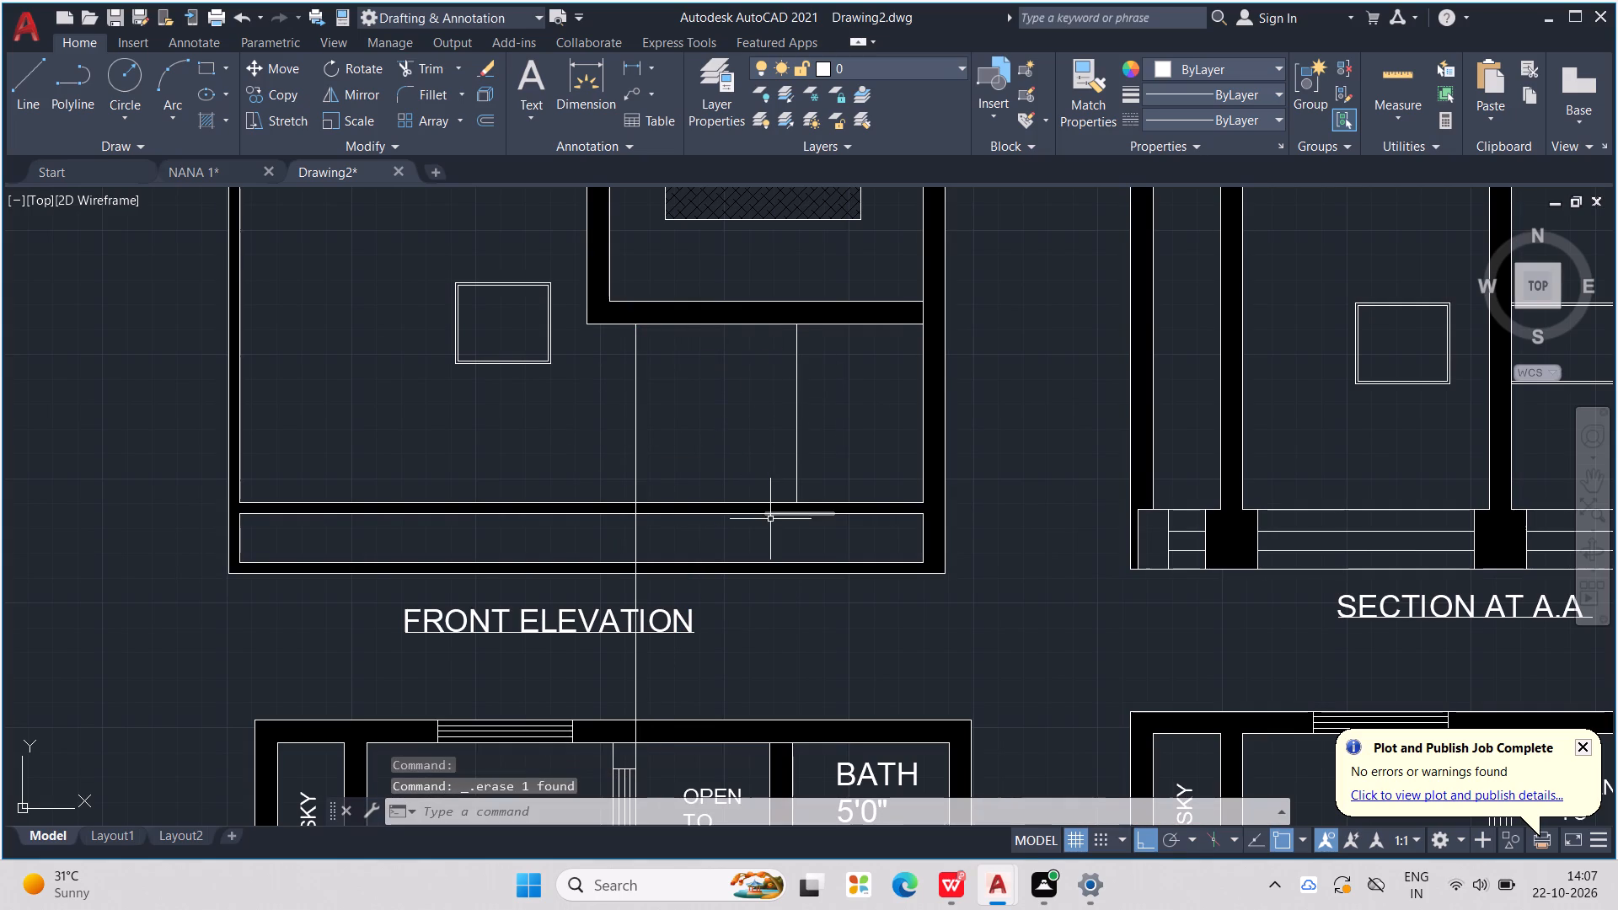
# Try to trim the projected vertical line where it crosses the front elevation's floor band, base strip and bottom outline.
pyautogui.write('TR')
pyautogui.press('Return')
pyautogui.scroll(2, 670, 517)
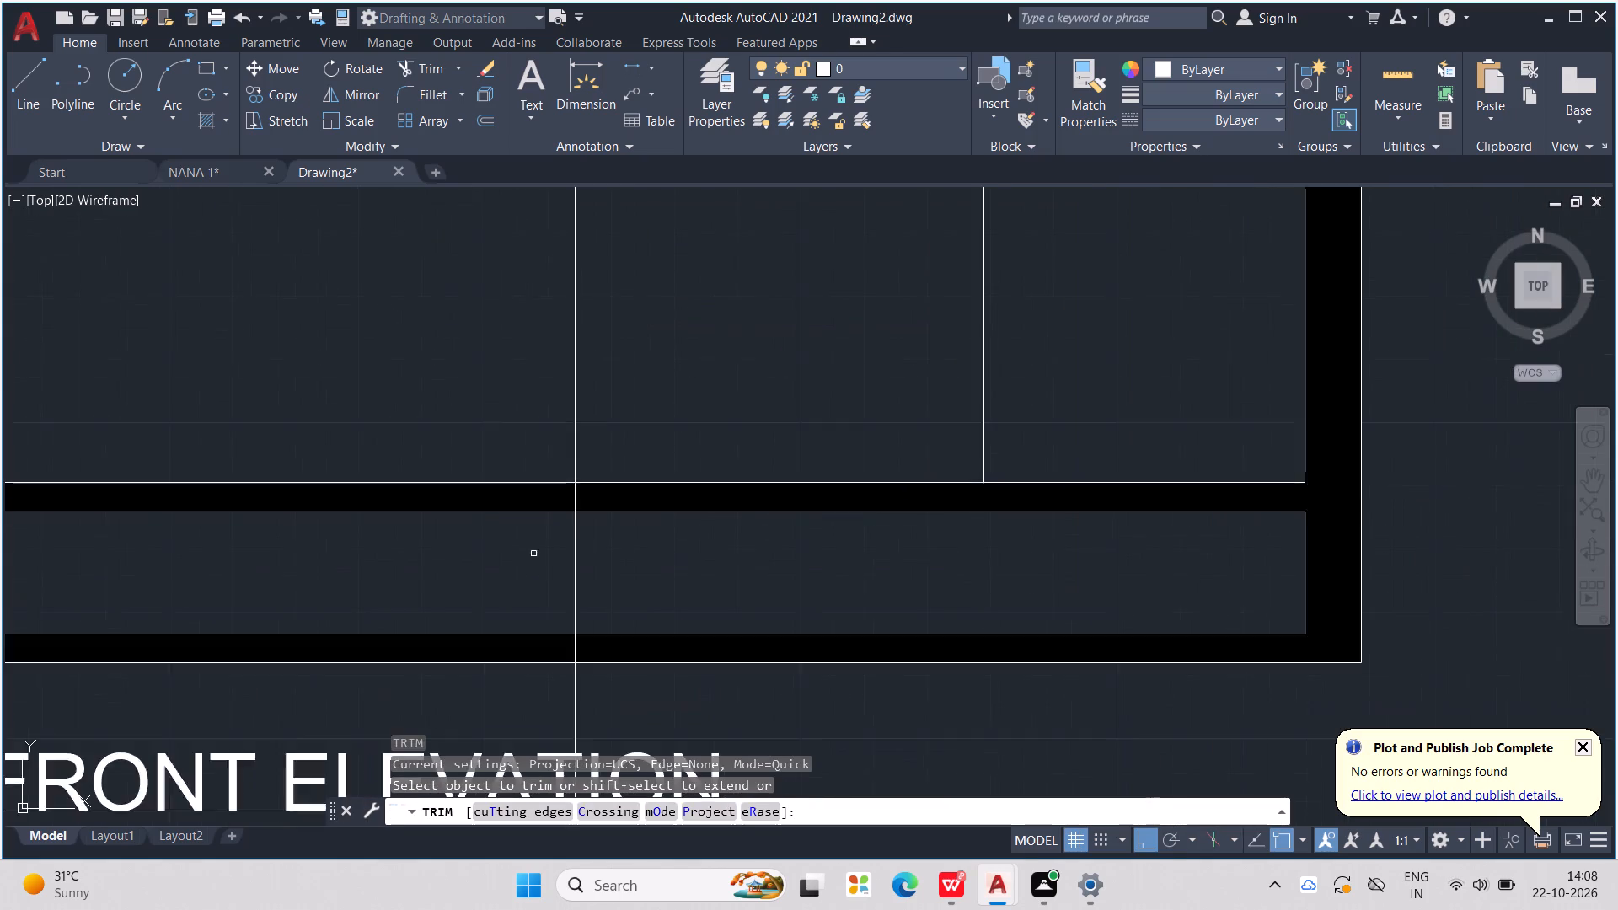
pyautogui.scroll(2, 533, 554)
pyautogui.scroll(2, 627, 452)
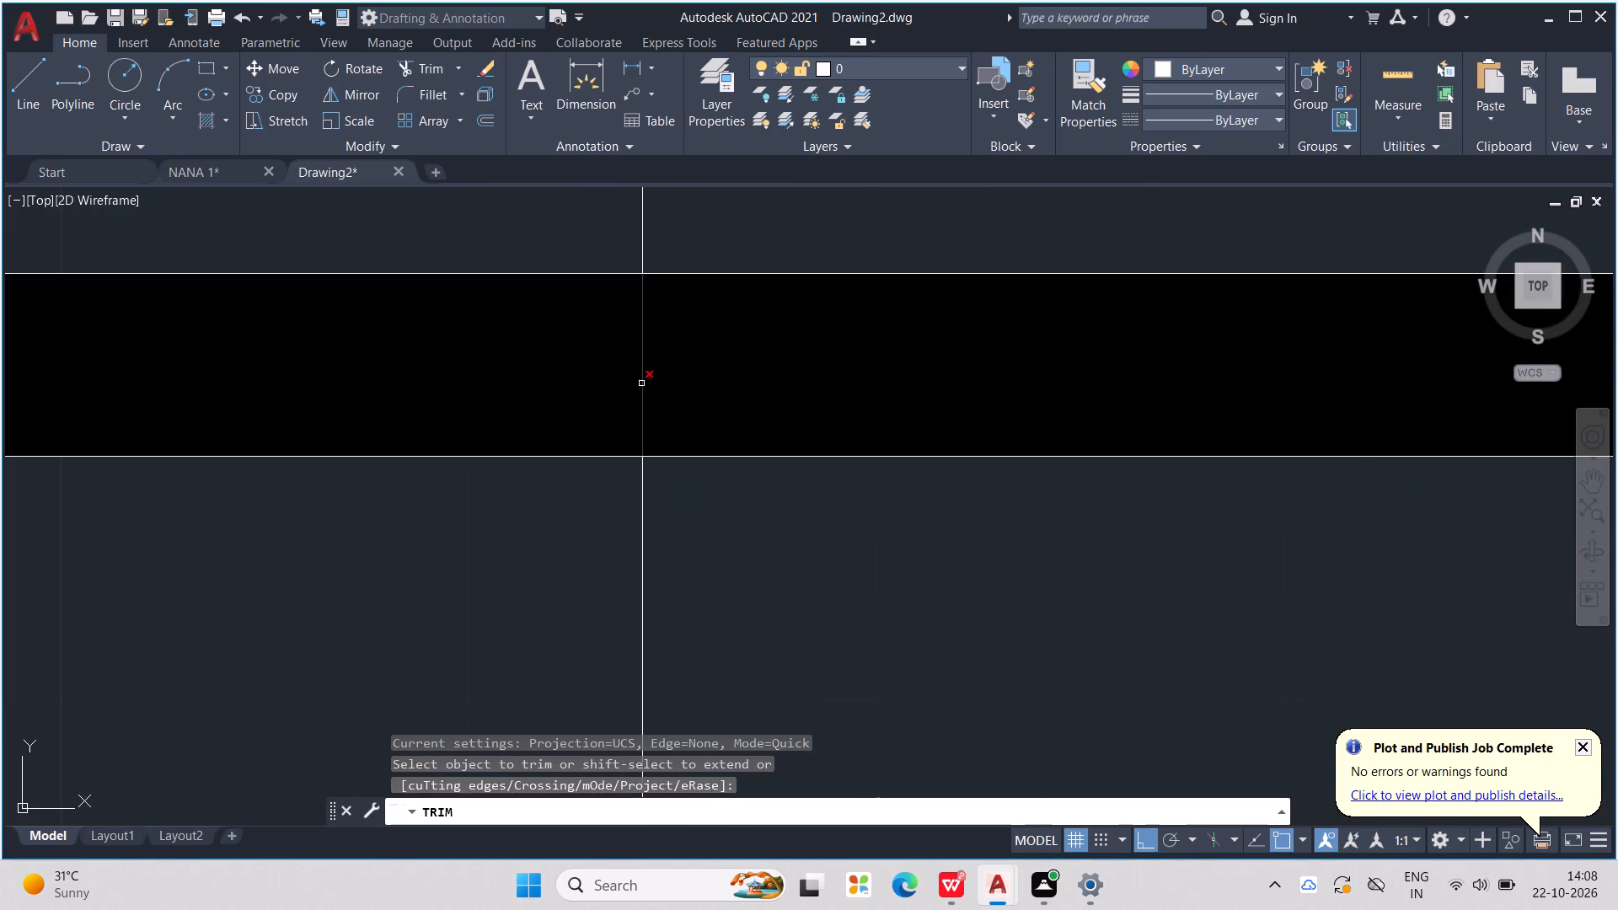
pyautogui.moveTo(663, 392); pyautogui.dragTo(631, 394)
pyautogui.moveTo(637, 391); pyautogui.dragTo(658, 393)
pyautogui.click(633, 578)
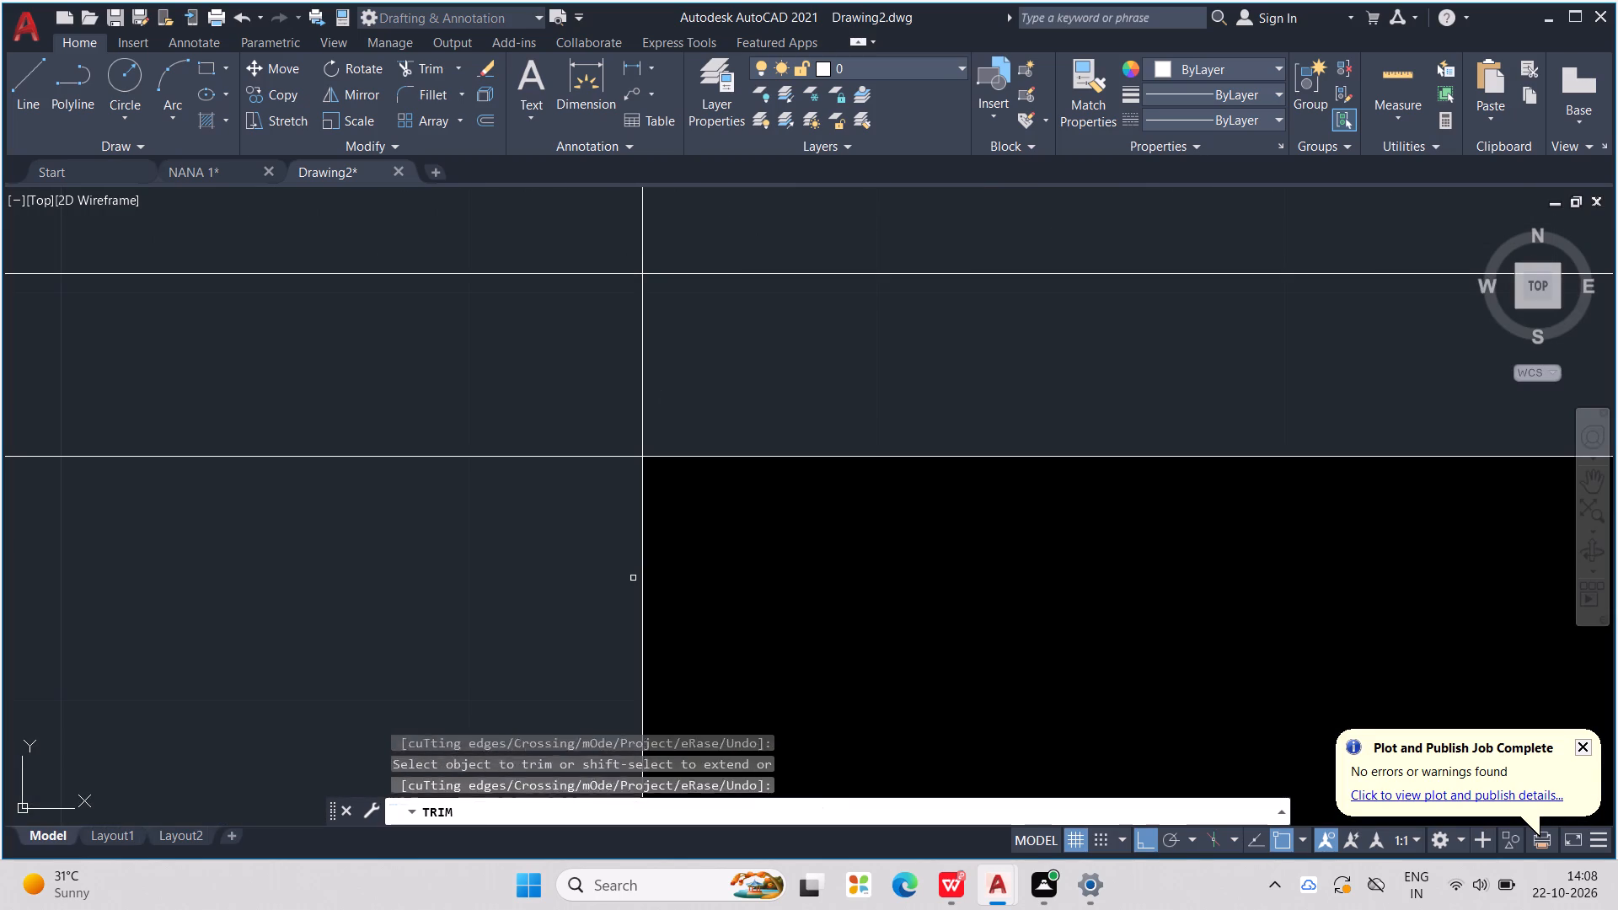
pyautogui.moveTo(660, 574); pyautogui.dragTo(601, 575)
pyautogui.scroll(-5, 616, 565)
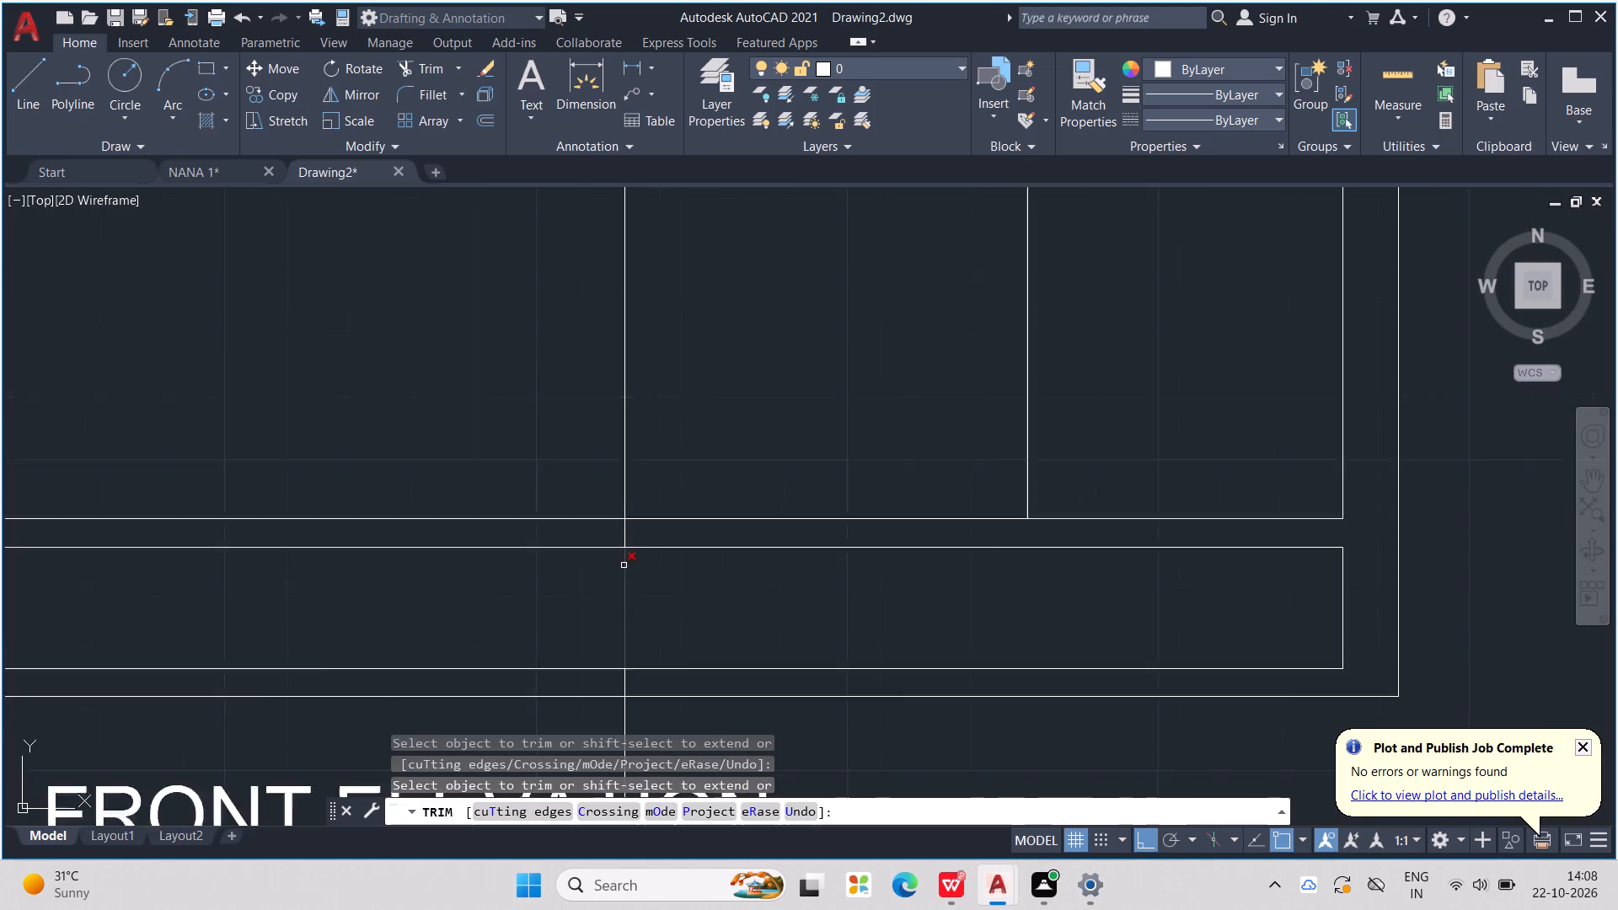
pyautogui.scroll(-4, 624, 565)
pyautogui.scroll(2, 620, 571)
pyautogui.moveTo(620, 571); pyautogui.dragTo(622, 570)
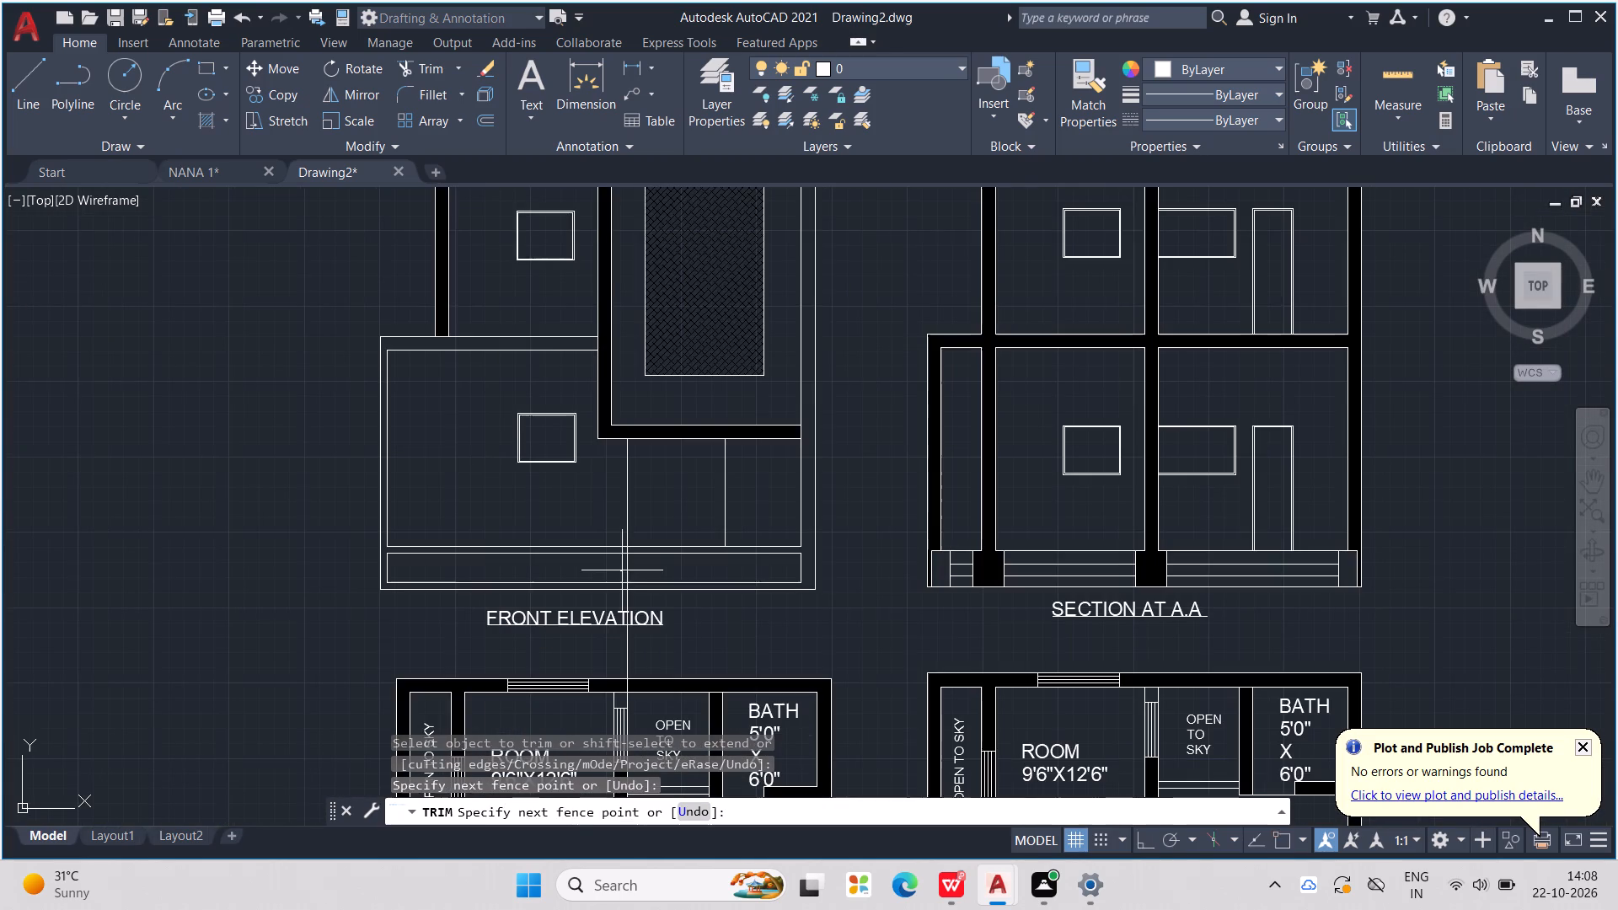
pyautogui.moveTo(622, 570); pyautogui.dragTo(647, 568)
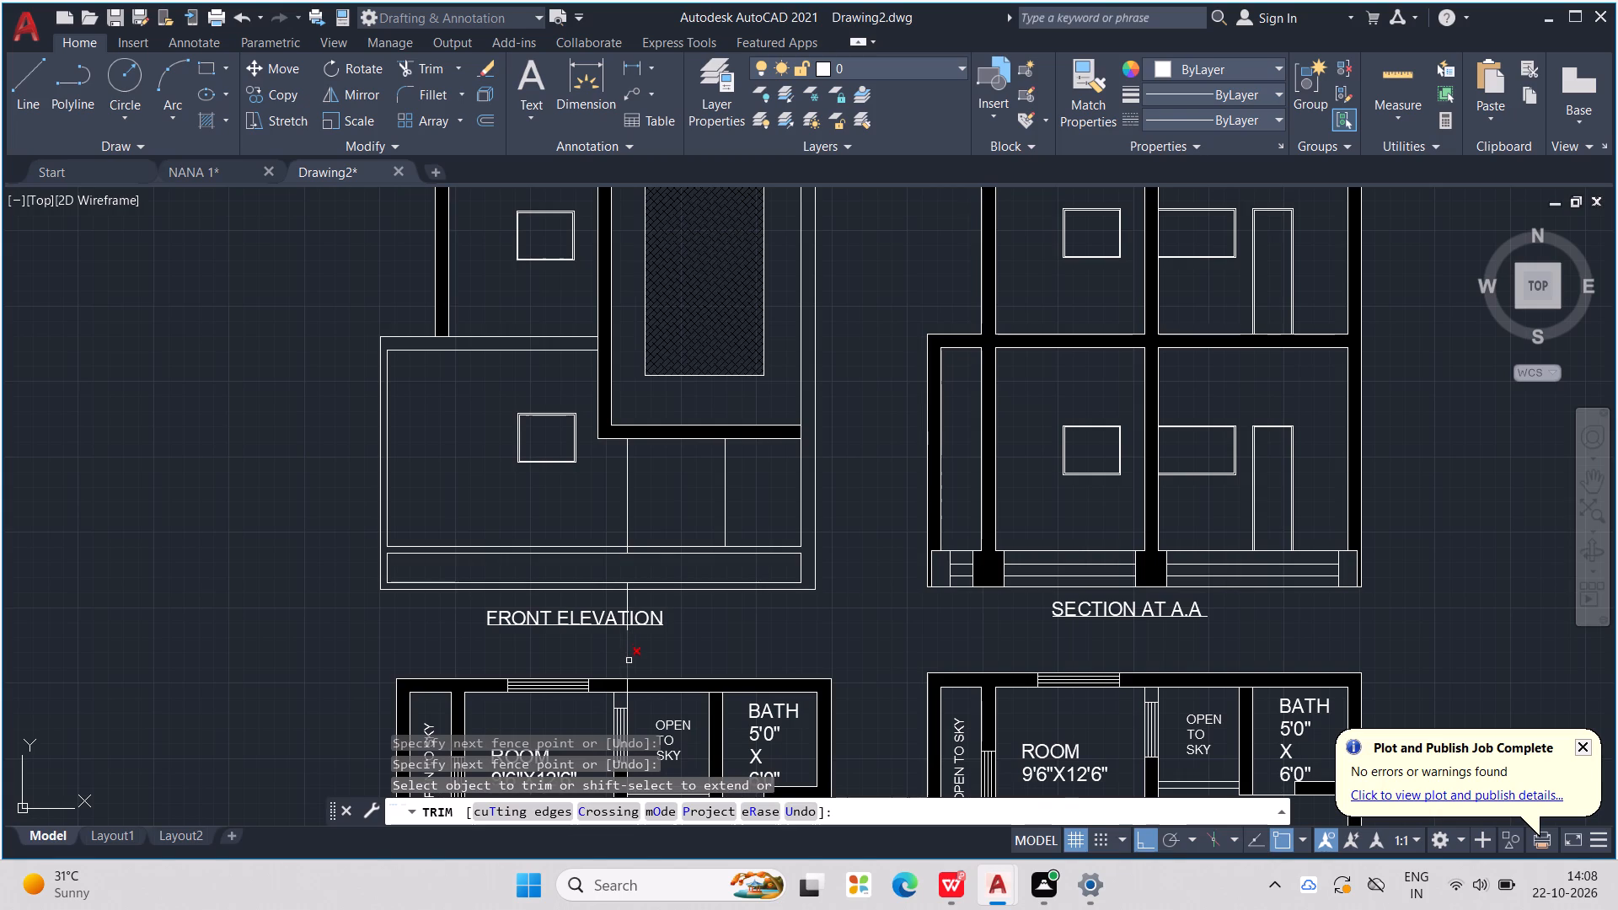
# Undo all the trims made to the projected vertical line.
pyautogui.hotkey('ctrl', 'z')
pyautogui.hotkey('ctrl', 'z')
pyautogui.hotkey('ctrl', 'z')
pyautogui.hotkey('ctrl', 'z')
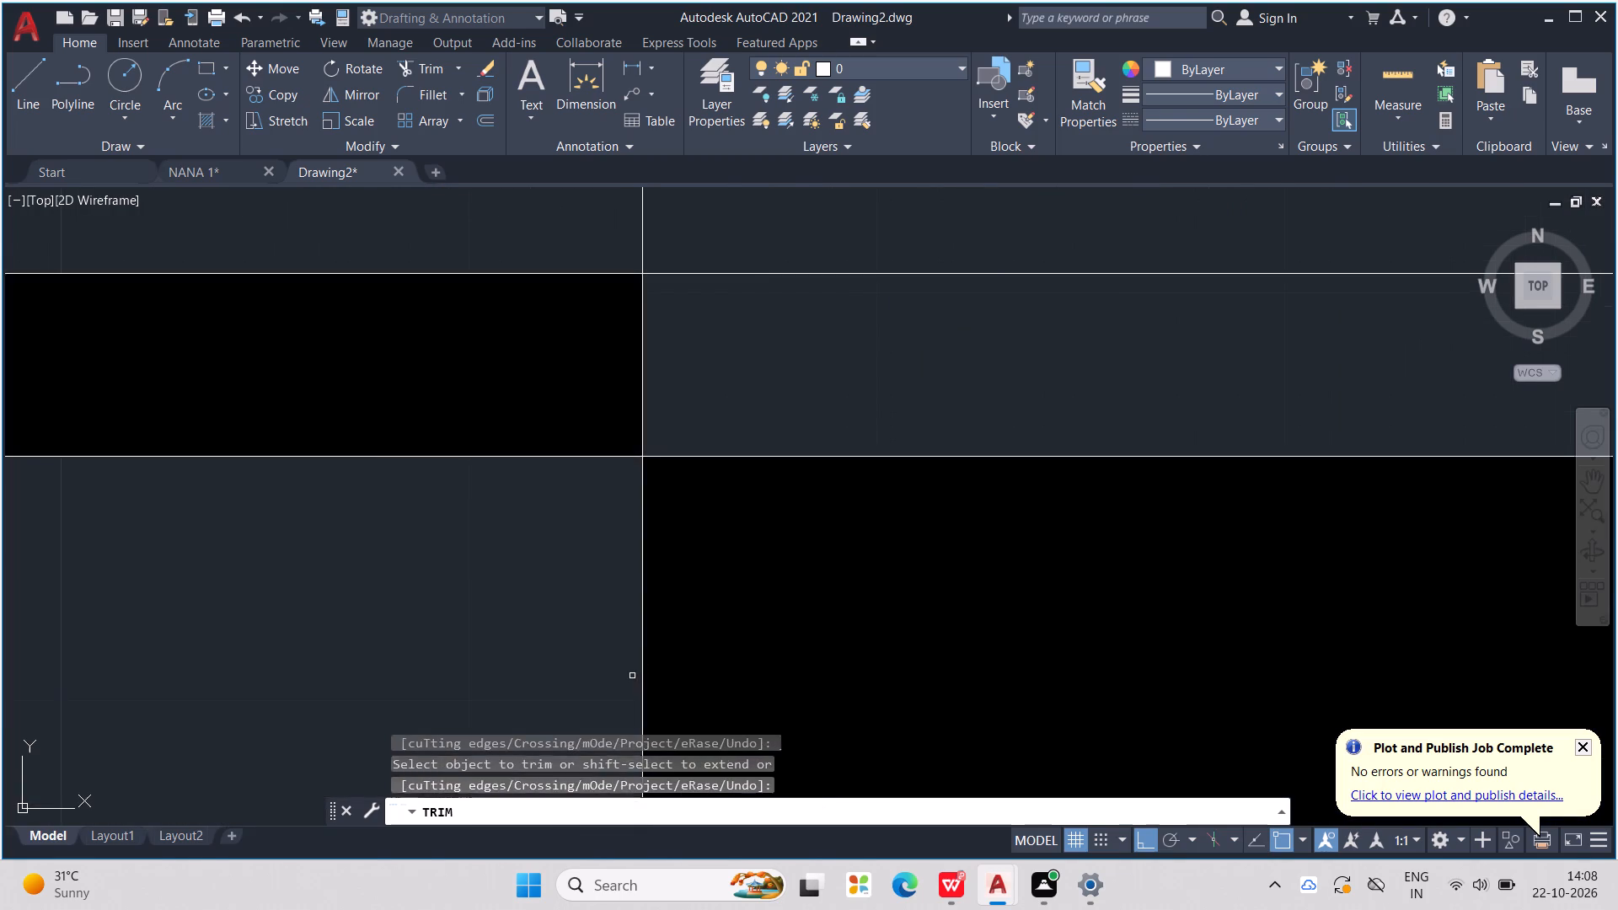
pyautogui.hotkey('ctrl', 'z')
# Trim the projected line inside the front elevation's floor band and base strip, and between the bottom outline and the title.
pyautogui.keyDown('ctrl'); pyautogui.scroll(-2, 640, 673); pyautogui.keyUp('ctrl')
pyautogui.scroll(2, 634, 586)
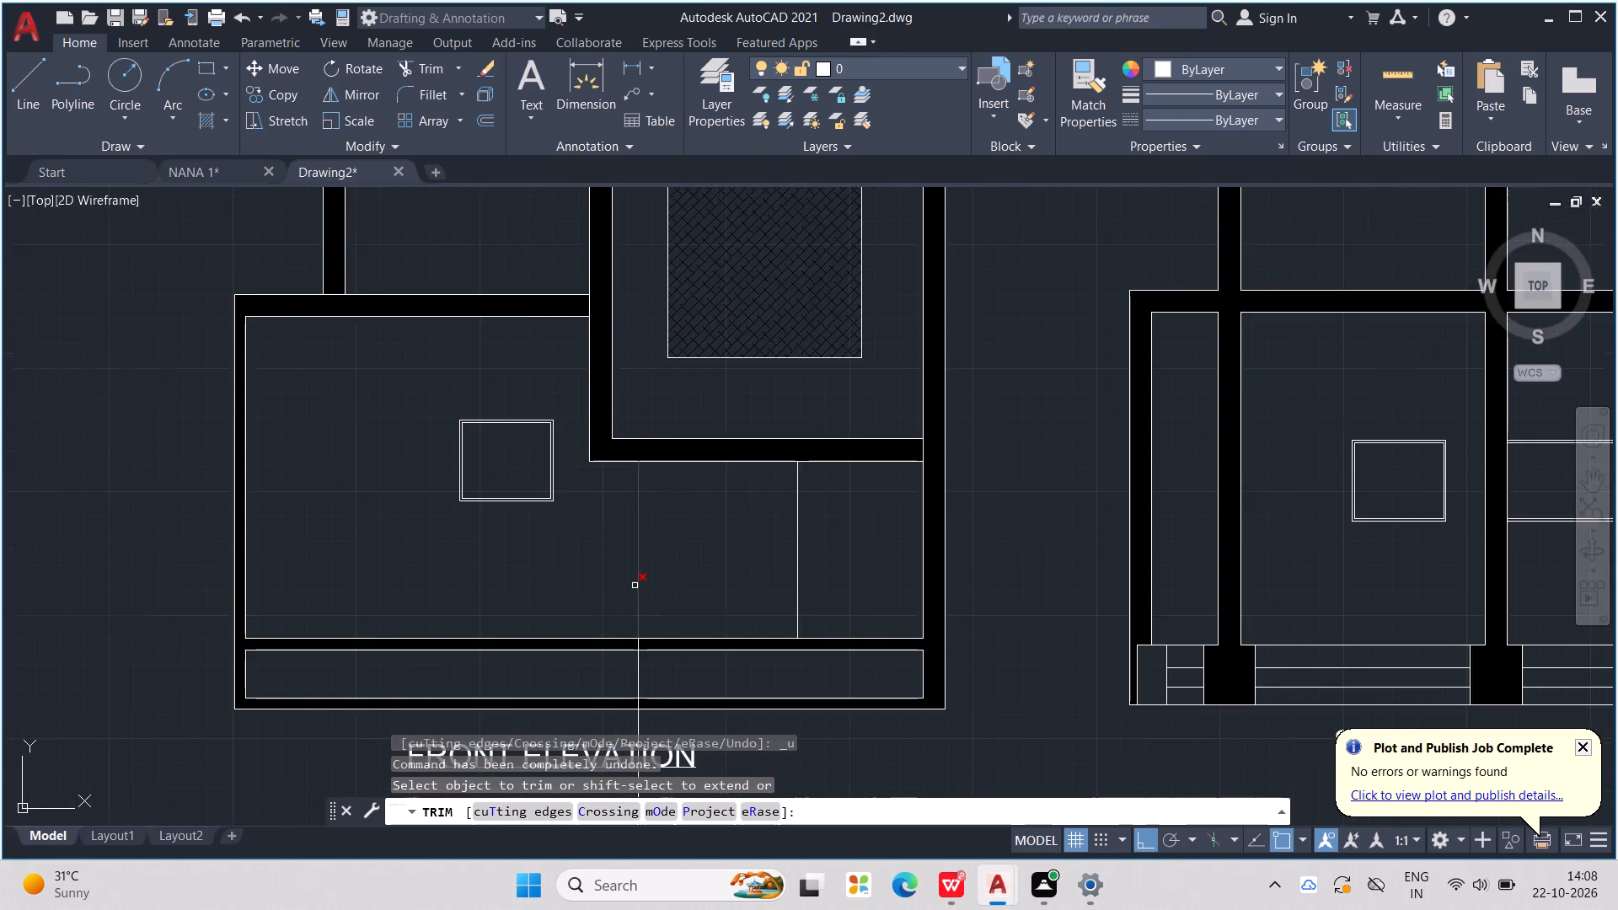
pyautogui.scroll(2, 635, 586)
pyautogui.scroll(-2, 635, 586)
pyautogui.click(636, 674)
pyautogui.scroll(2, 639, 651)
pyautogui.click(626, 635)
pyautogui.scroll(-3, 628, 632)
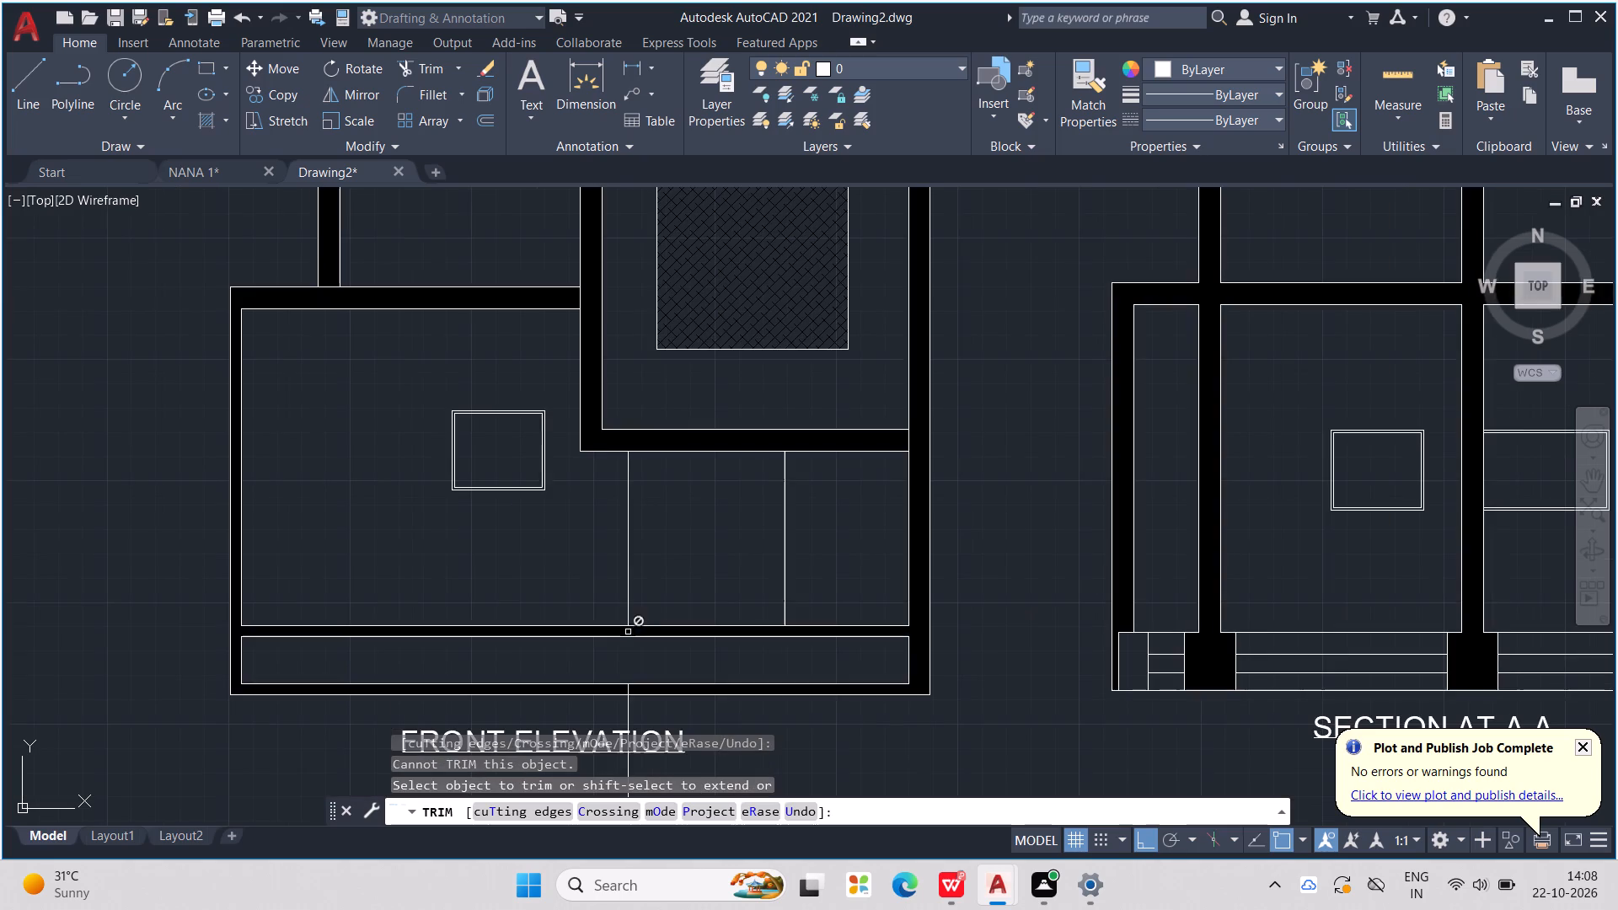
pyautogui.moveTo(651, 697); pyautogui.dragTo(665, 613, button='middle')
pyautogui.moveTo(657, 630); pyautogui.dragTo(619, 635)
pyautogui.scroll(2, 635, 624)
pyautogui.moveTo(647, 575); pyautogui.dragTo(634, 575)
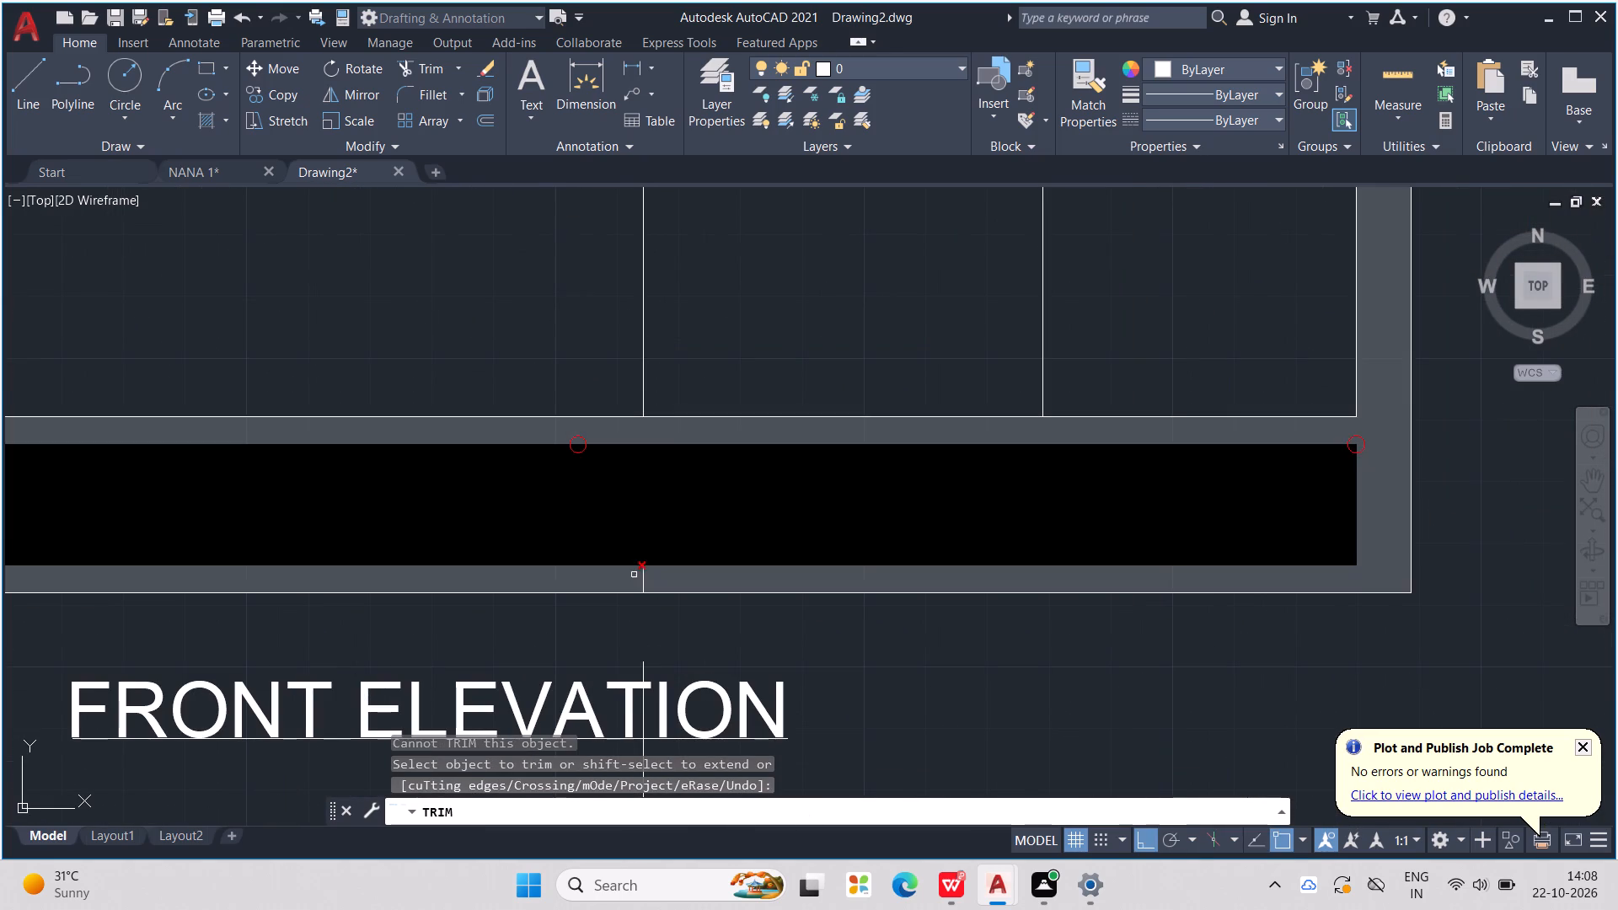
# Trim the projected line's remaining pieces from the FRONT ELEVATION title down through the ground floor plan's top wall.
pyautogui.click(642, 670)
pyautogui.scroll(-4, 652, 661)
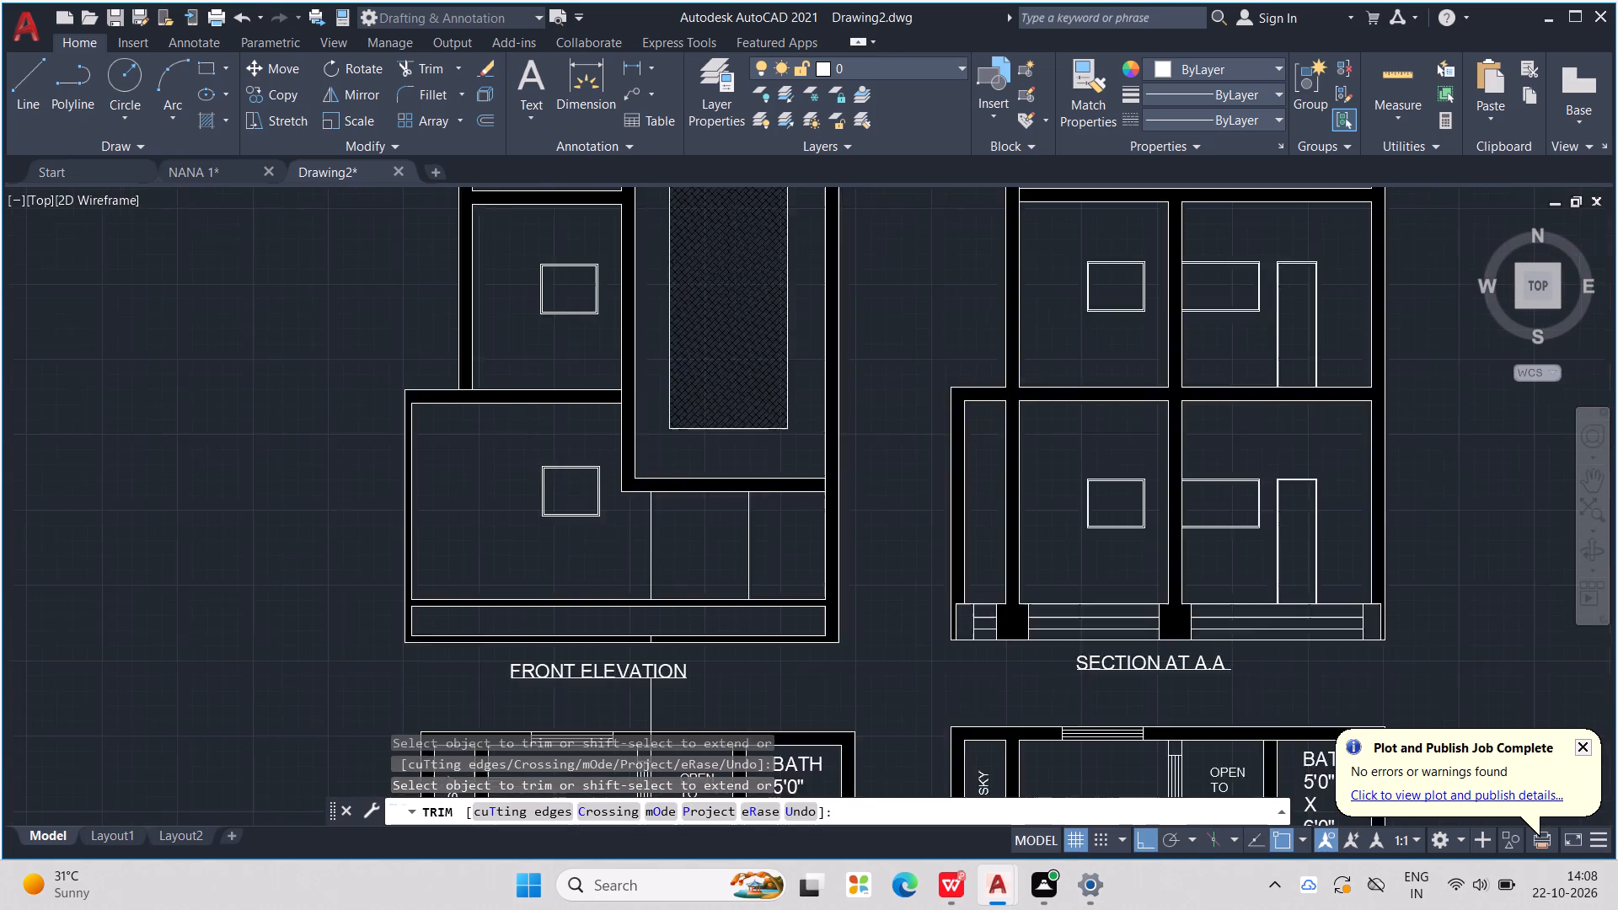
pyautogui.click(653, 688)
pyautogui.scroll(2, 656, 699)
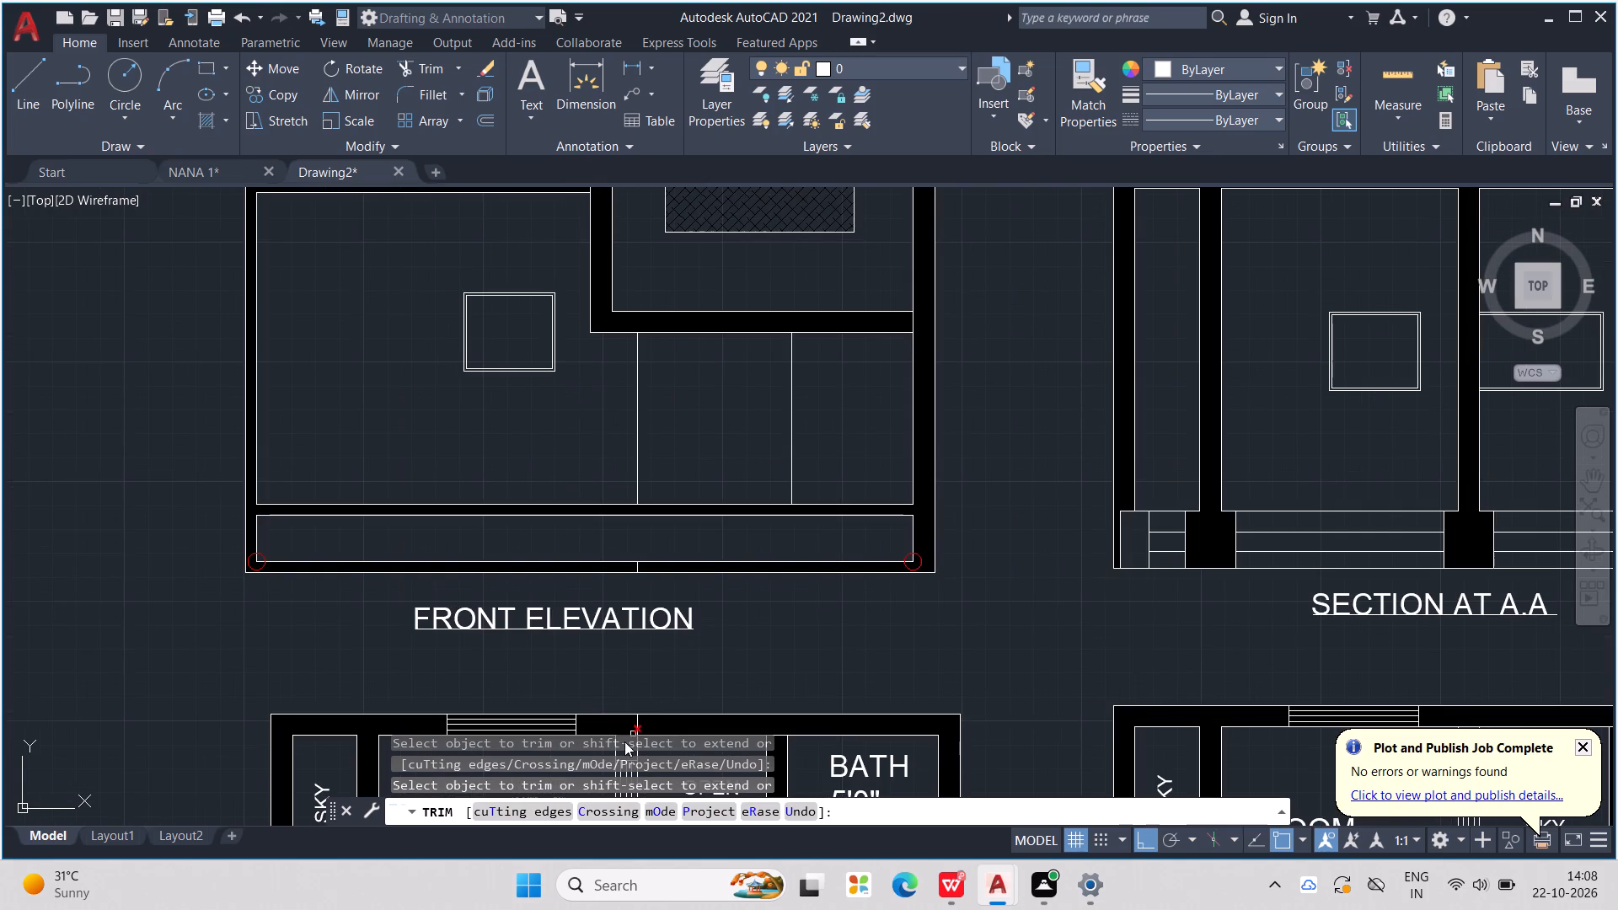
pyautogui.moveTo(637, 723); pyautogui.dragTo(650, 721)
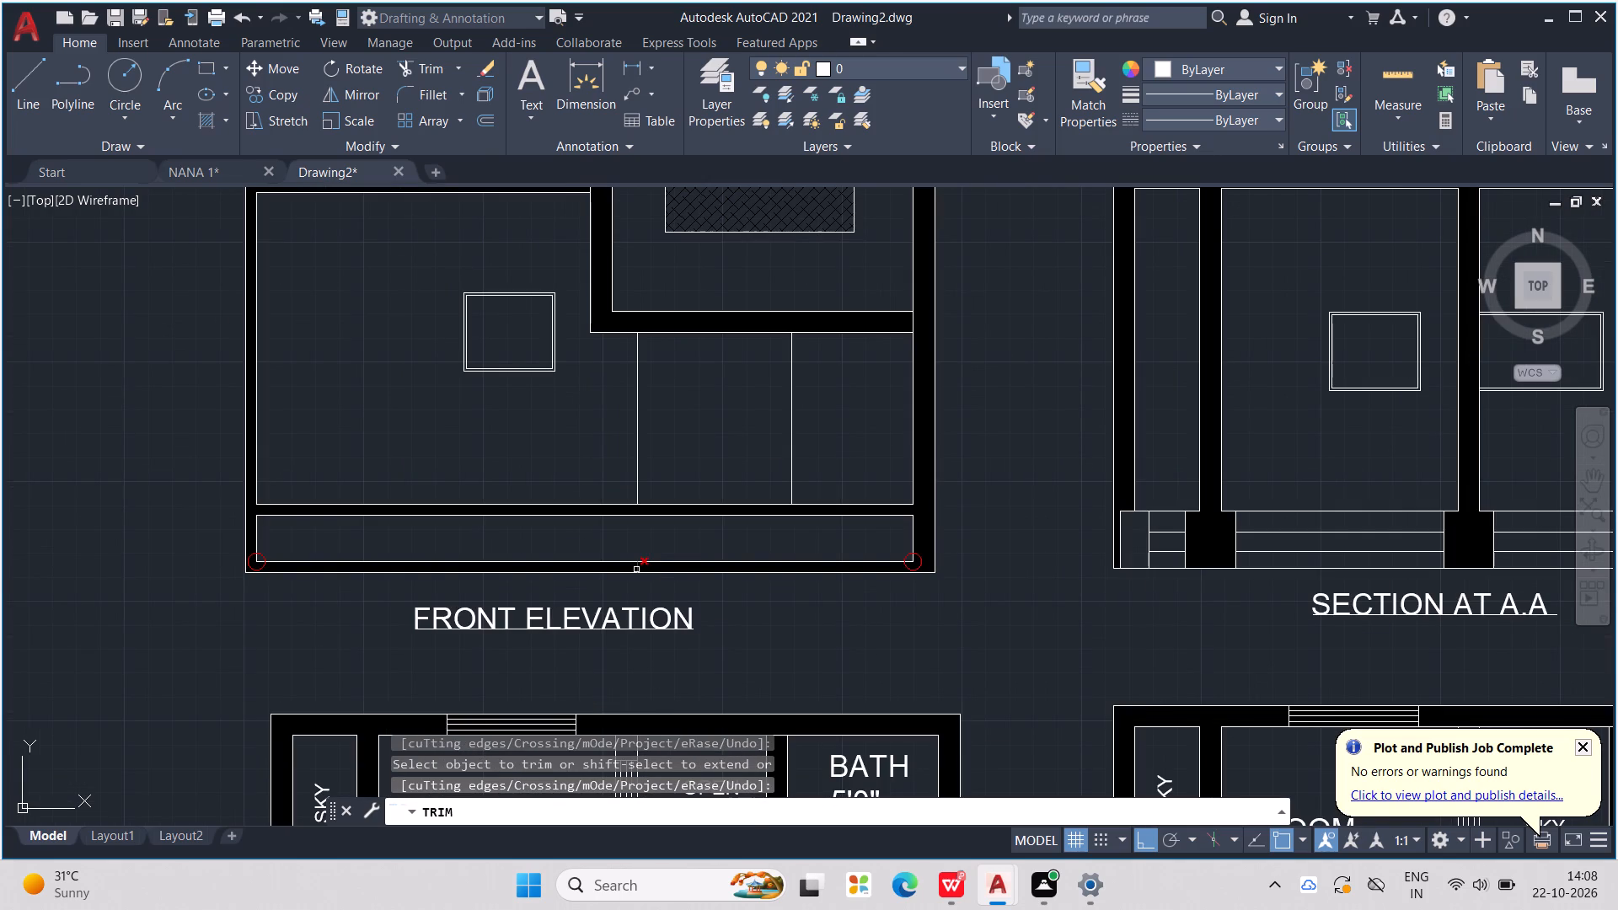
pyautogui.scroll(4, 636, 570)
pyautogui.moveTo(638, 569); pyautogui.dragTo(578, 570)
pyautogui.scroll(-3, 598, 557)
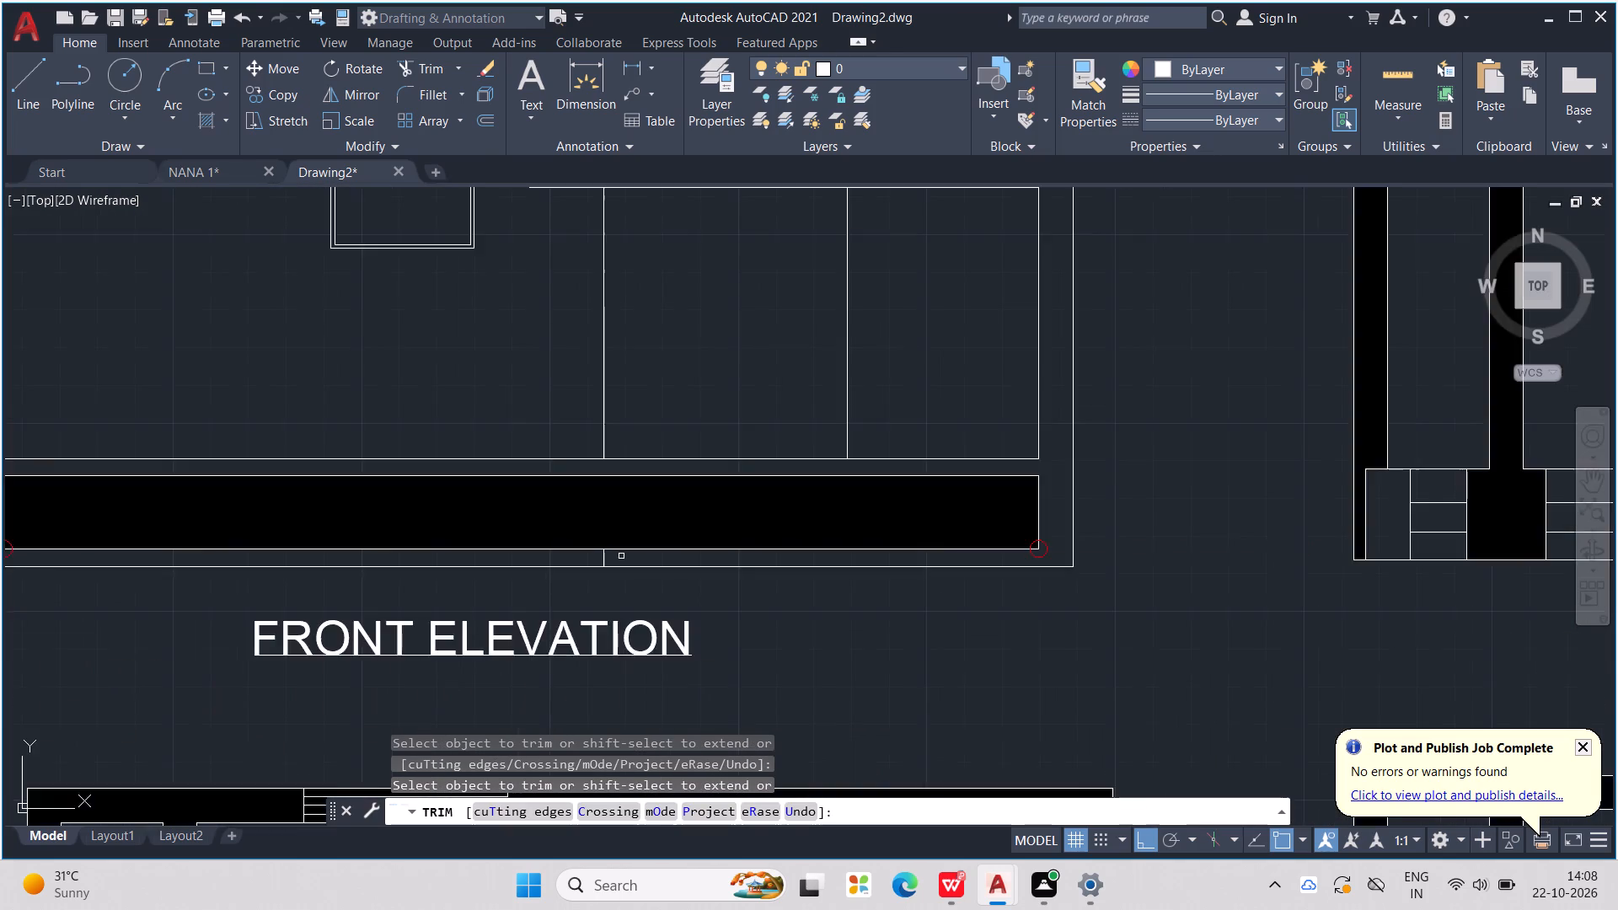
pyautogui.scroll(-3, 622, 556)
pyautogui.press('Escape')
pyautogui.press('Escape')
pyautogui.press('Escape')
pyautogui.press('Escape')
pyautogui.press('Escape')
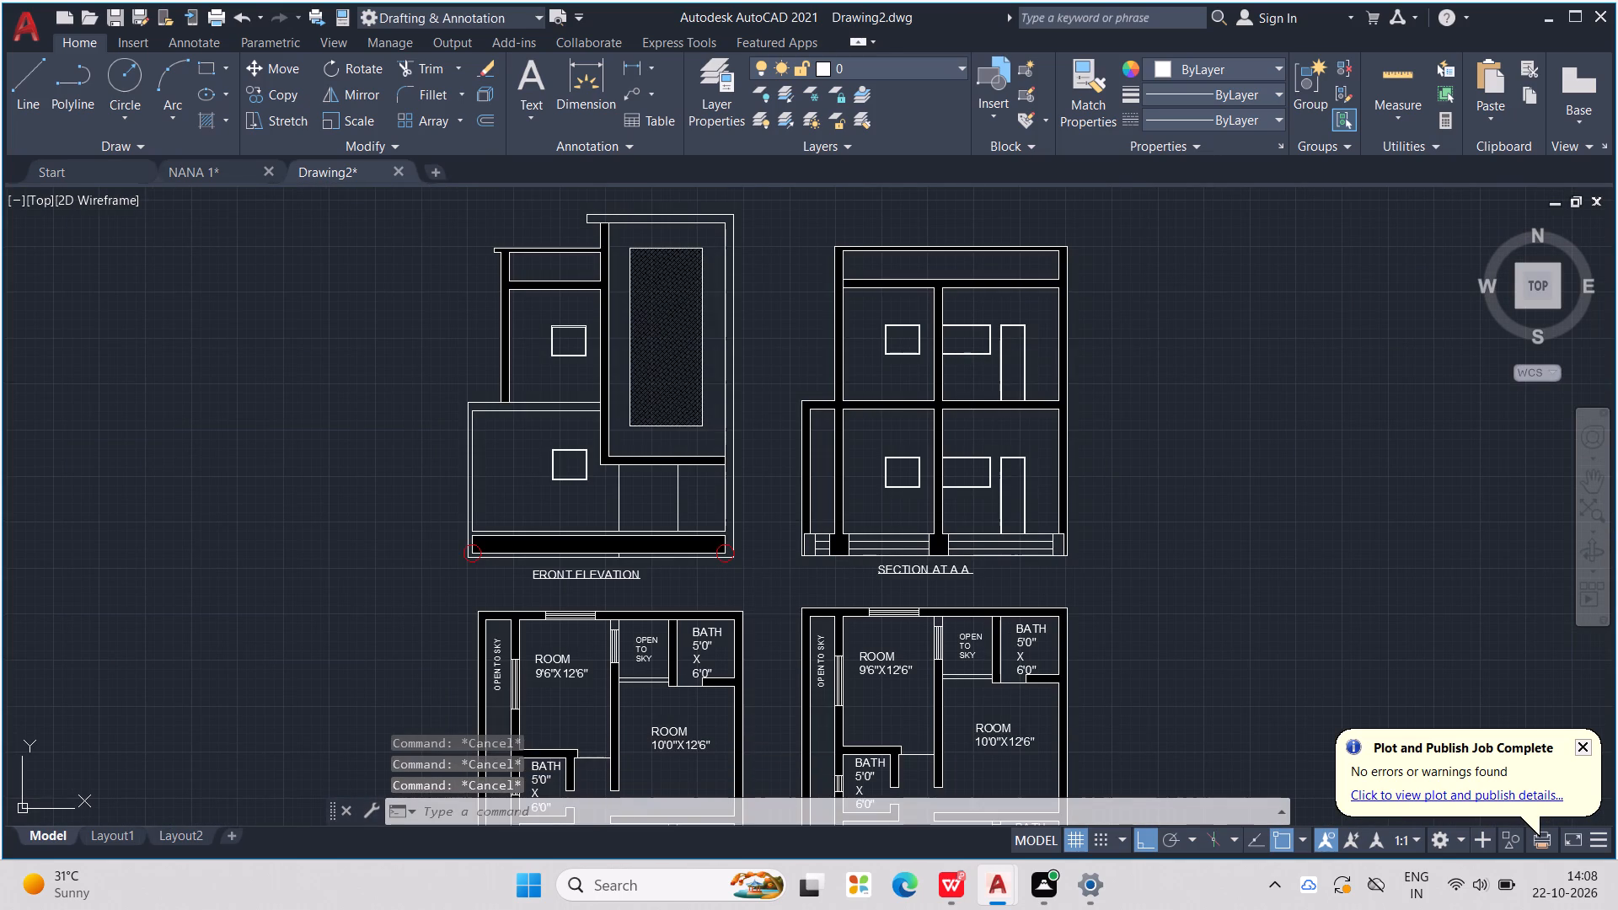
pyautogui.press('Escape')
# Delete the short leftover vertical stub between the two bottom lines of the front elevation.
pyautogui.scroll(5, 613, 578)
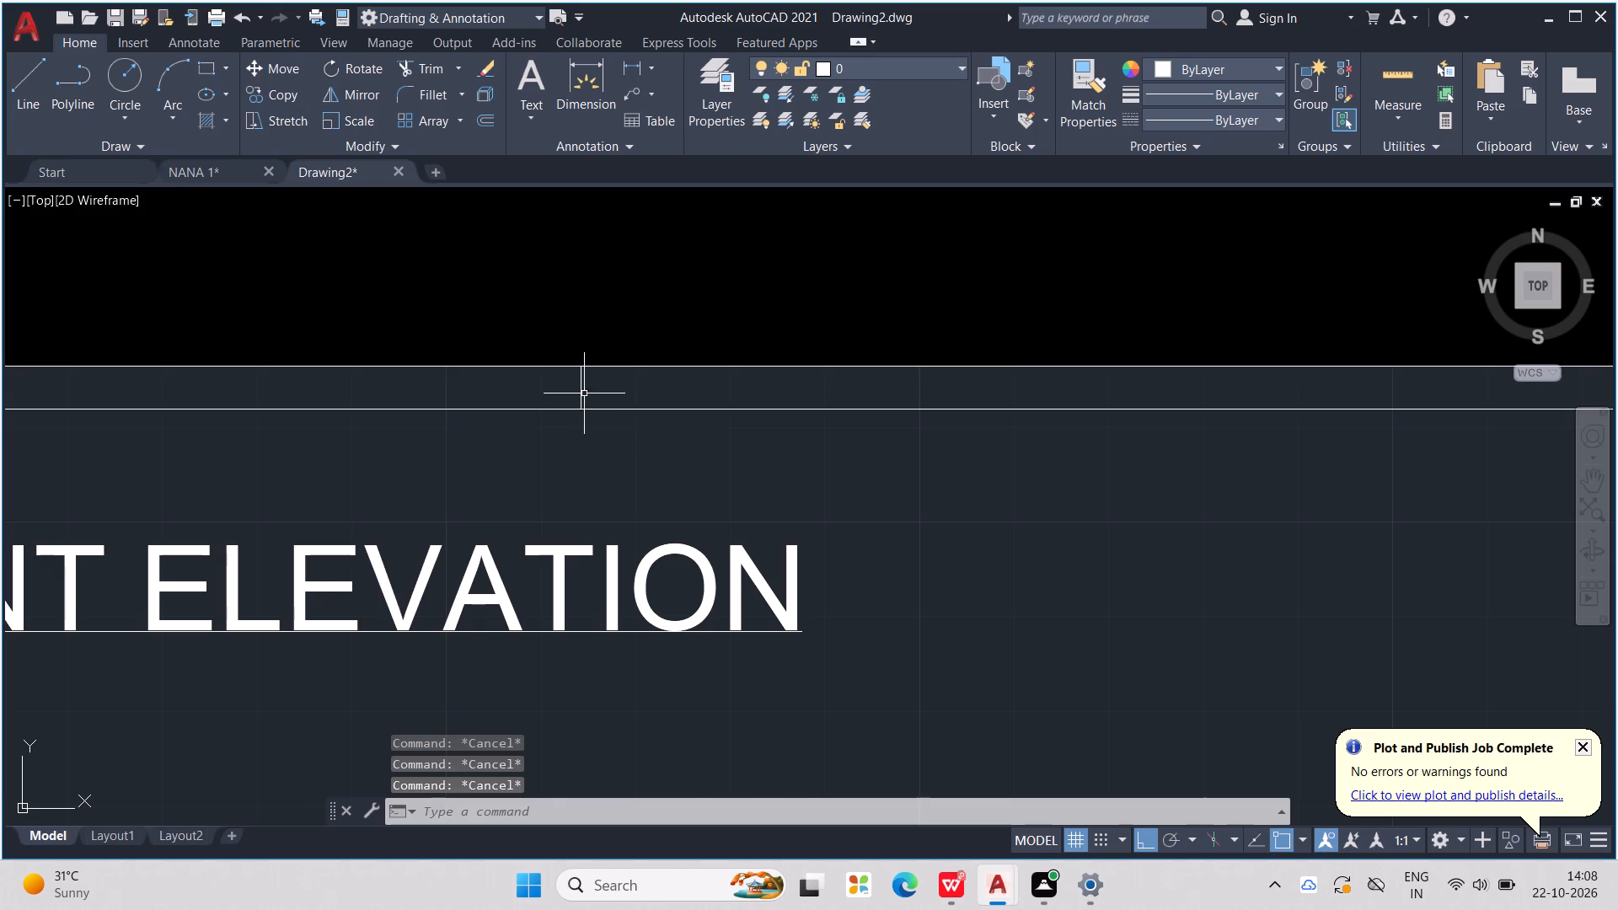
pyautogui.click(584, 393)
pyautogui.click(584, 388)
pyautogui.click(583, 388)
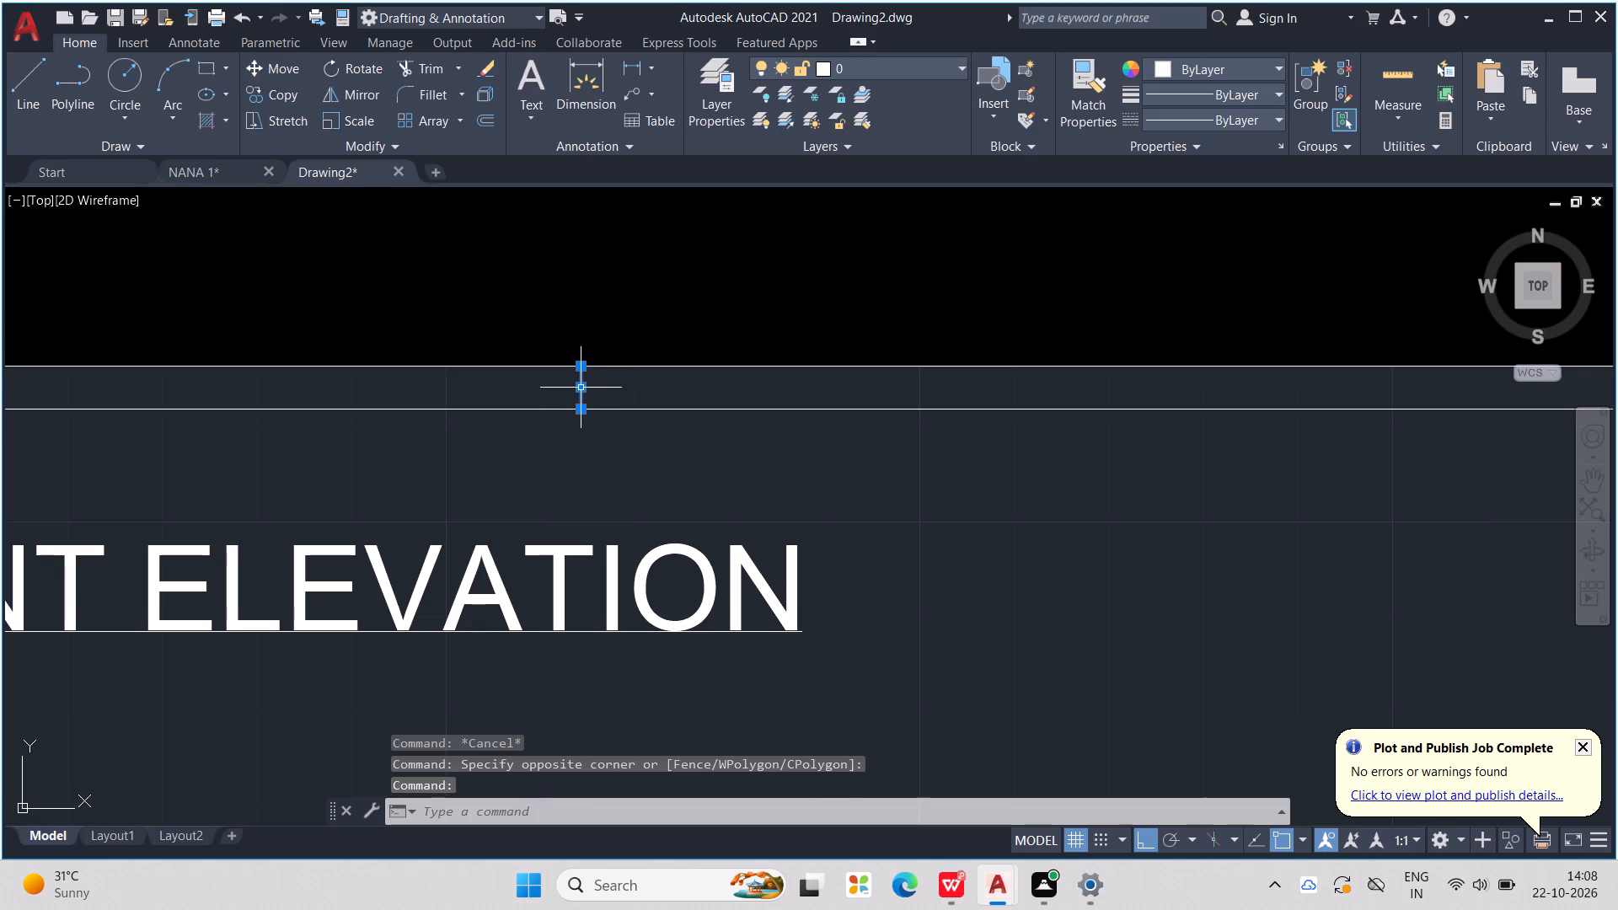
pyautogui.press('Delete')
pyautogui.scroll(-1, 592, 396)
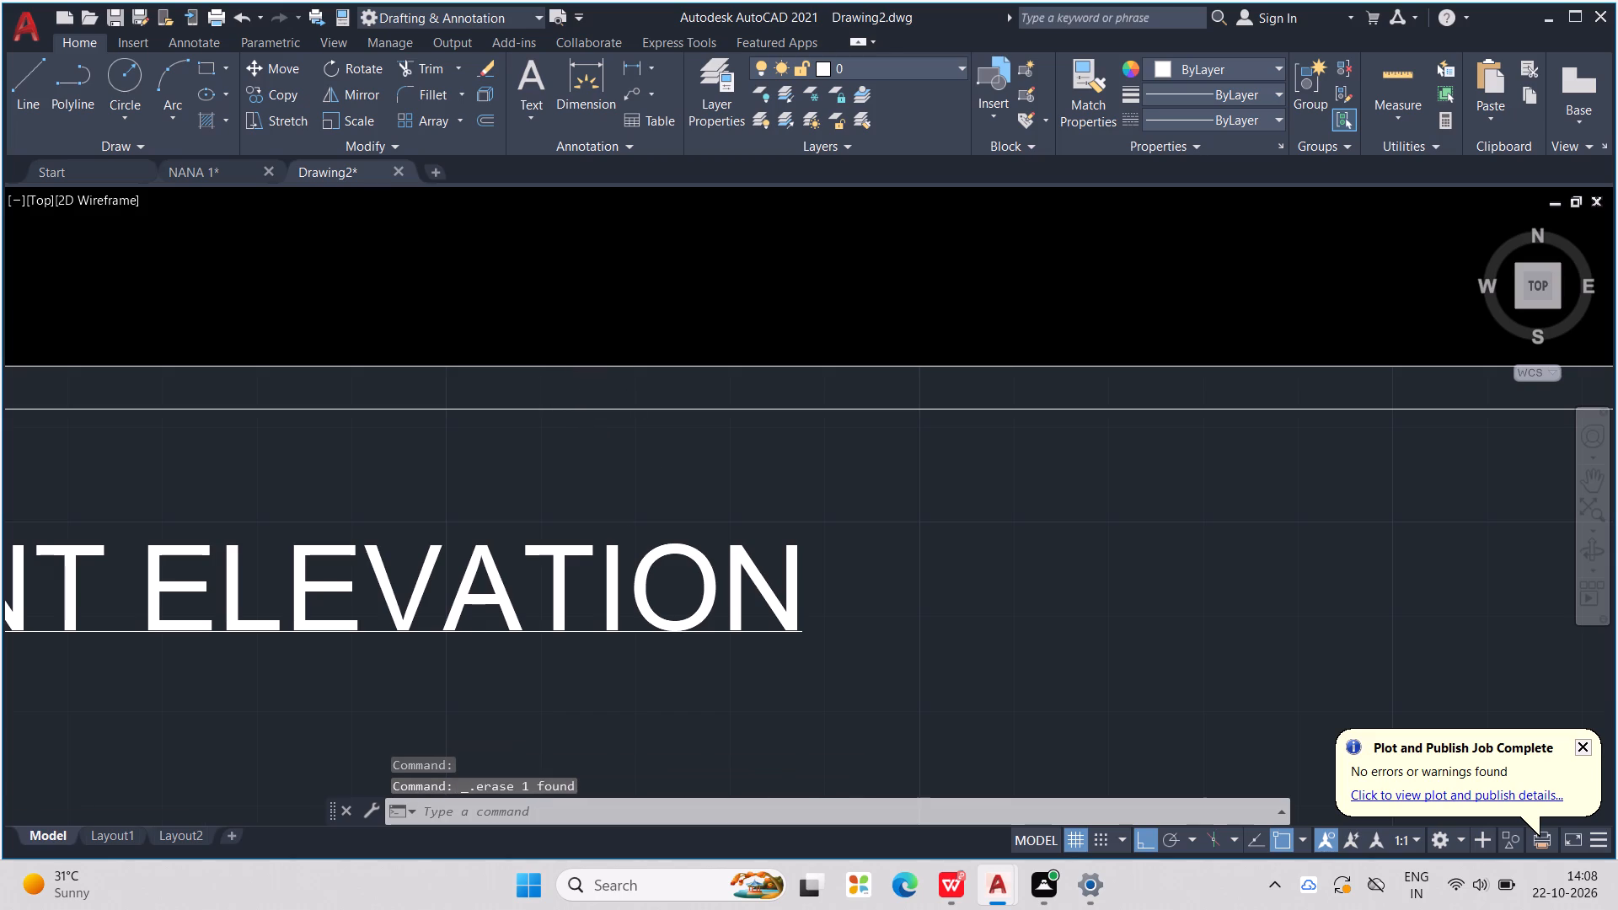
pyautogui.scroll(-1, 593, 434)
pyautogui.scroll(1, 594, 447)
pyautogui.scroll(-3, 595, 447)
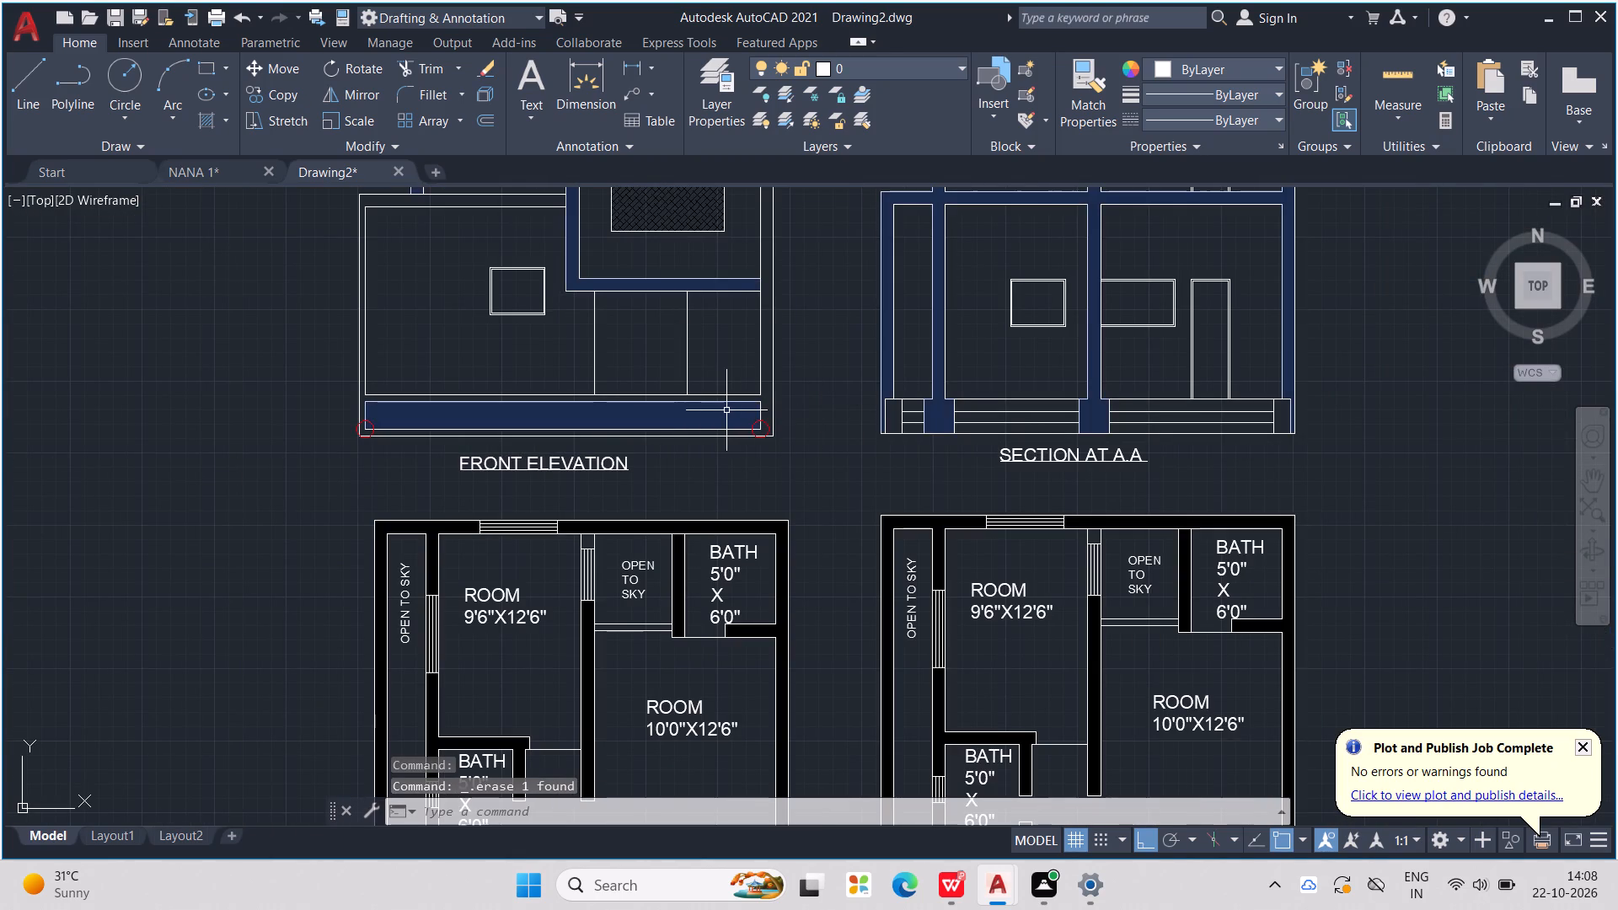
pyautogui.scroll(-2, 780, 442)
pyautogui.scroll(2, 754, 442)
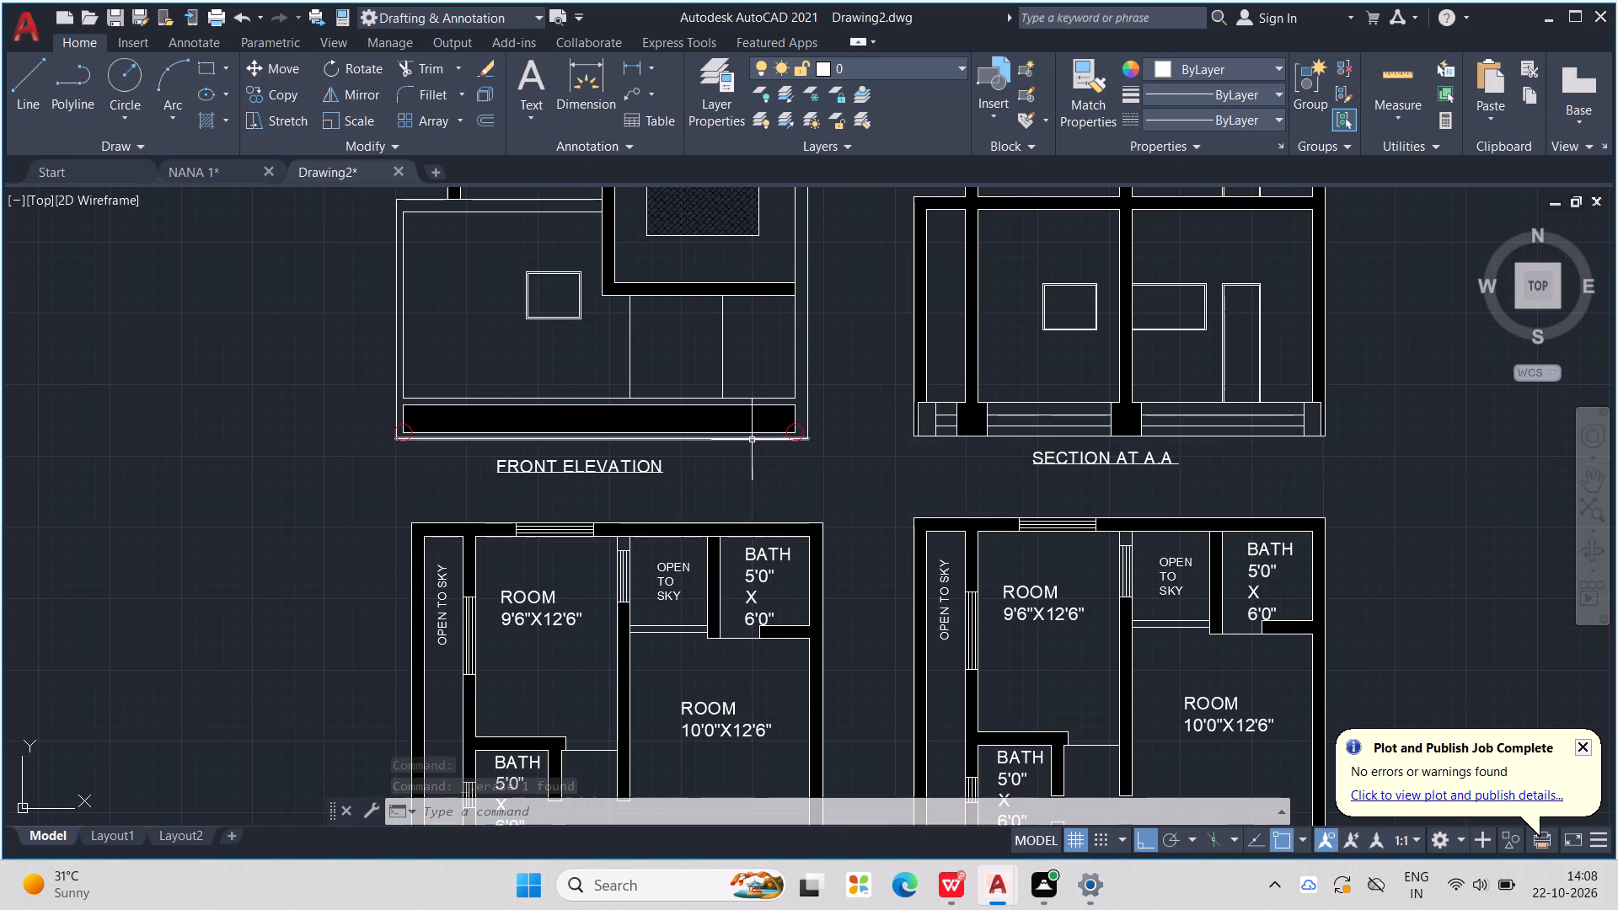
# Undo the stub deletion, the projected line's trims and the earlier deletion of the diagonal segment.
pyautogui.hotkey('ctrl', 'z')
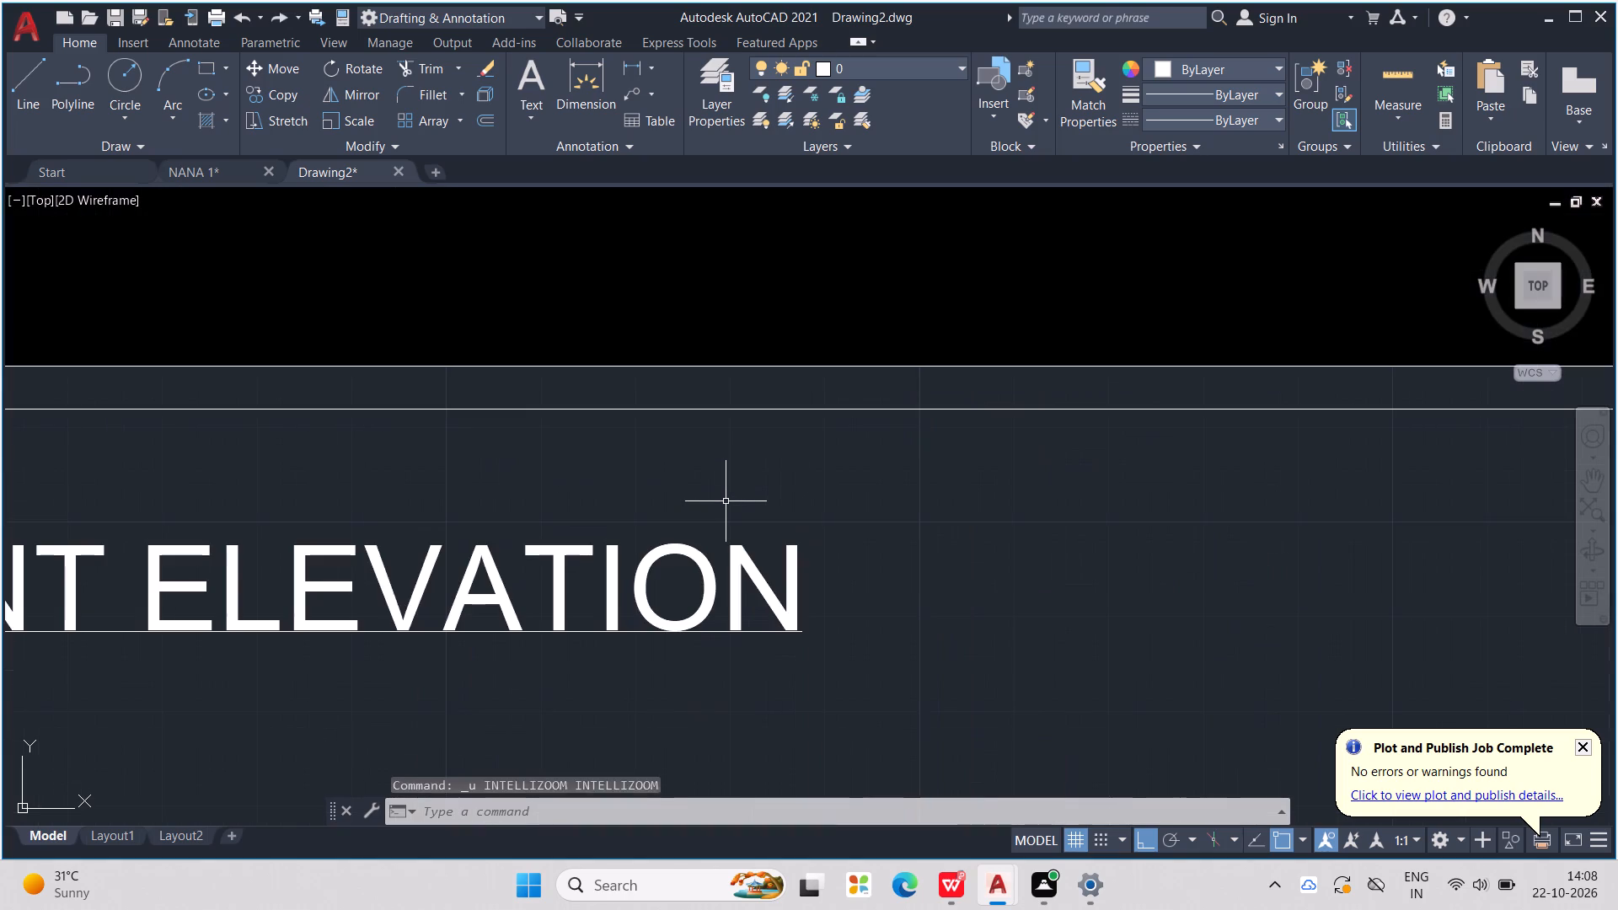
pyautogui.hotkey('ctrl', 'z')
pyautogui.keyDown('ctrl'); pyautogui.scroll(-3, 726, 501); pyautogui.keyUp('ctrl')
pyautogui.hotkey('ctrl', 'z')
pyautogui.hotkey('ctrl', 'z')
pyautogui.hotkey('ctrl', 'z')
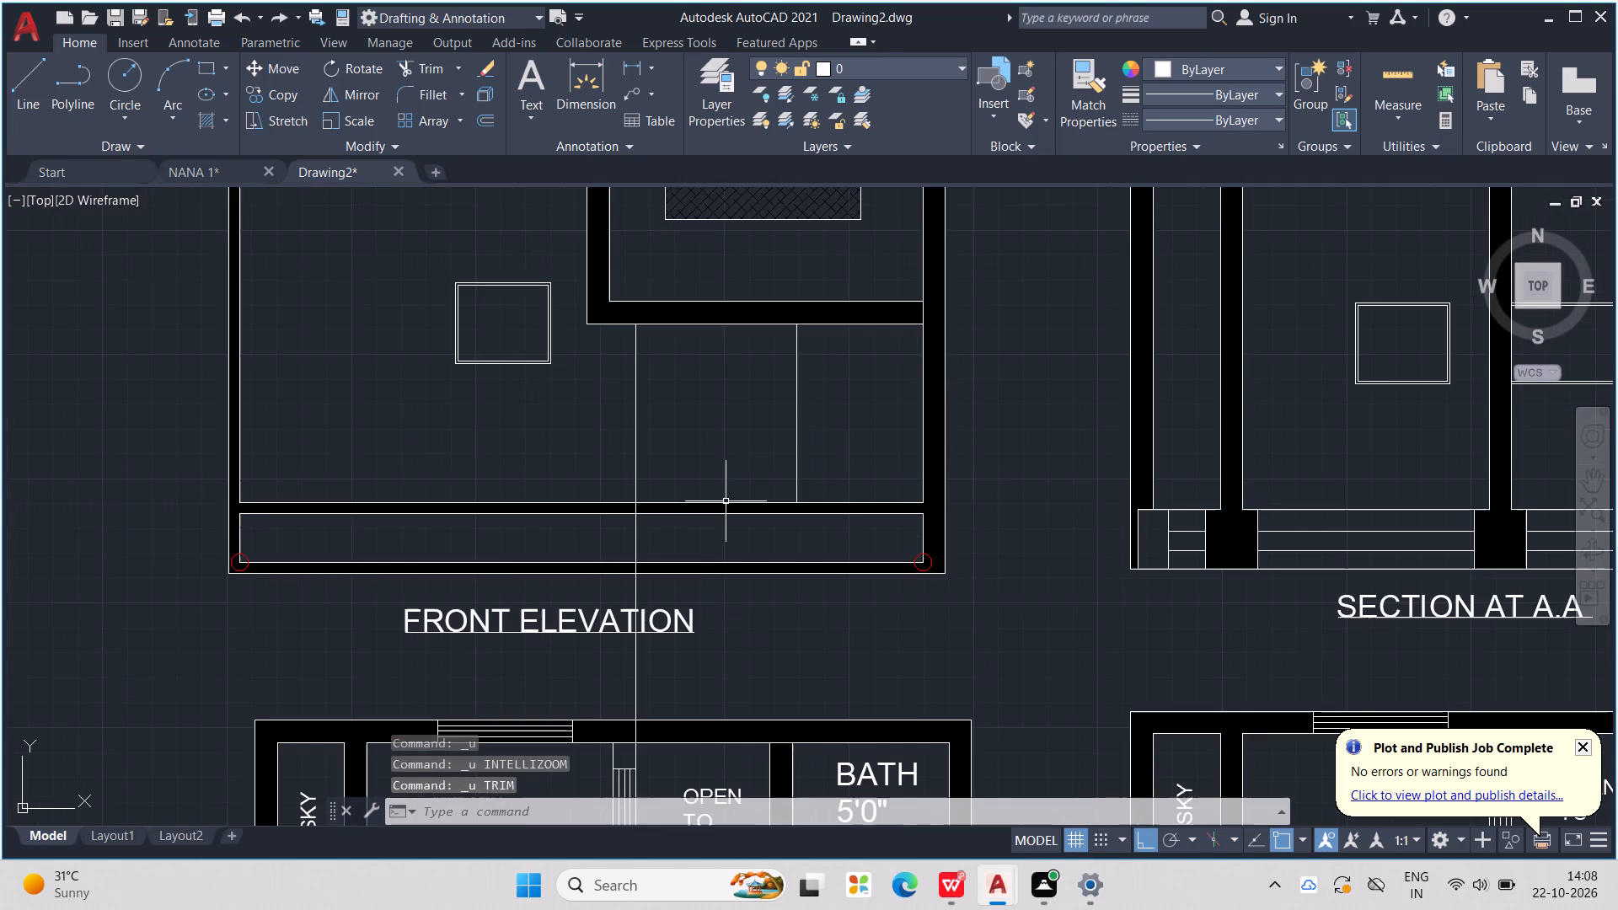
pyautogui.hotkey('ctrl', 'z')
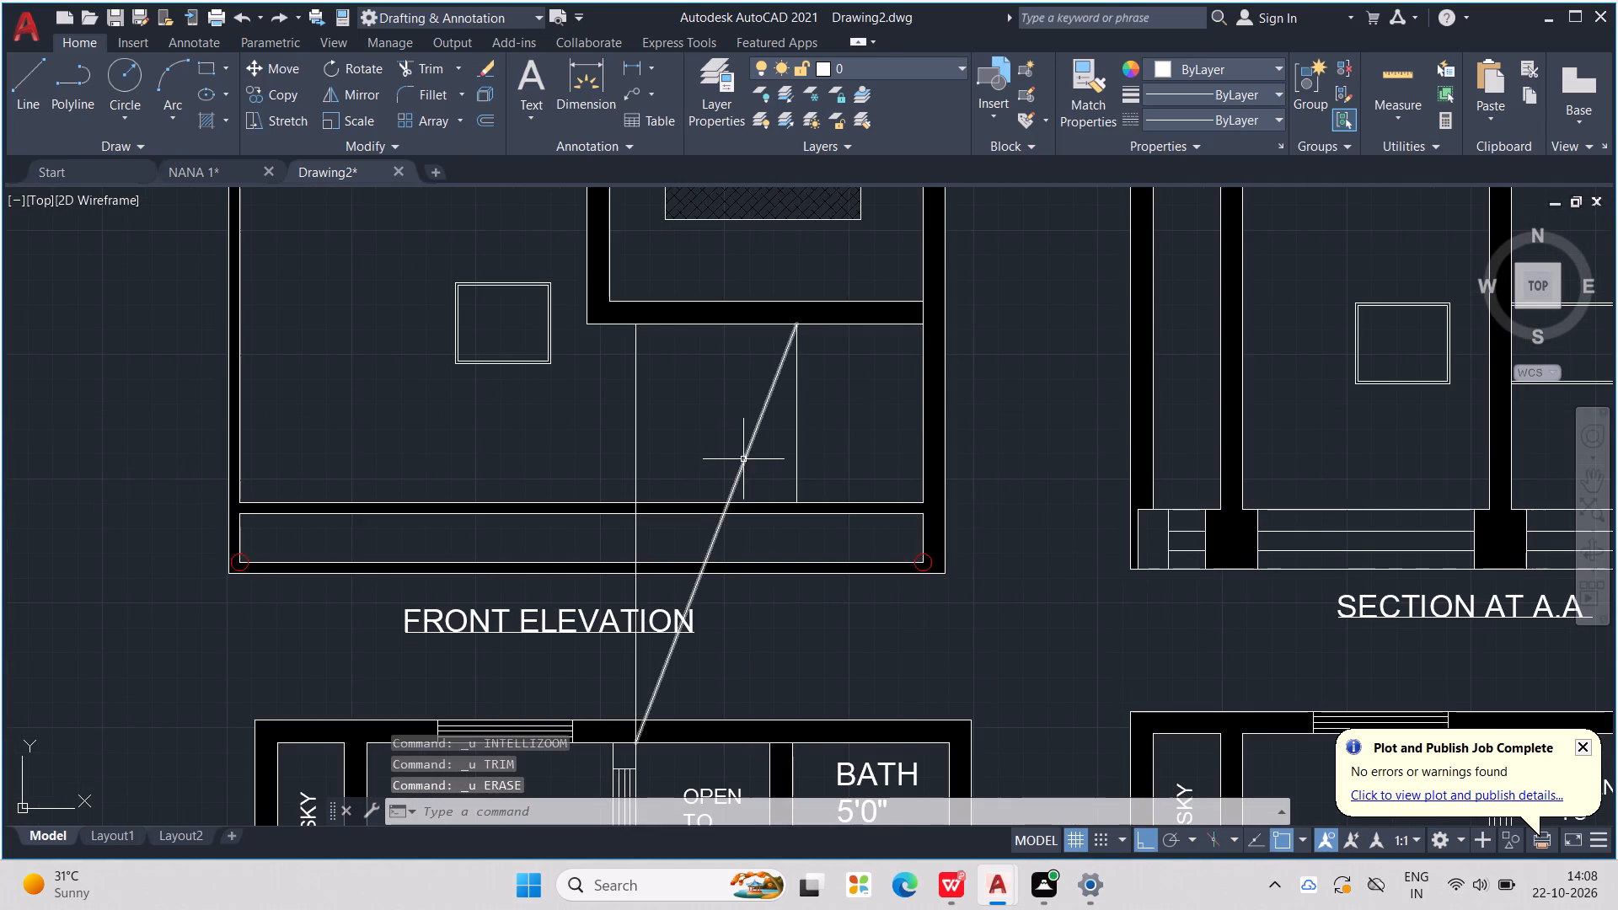
# Delete the diagonal segment running from the ground floor plan's top wall to the front elevation's second vertical line.
pyautogui.click(744, 455)
pyautogui.press('Delete')
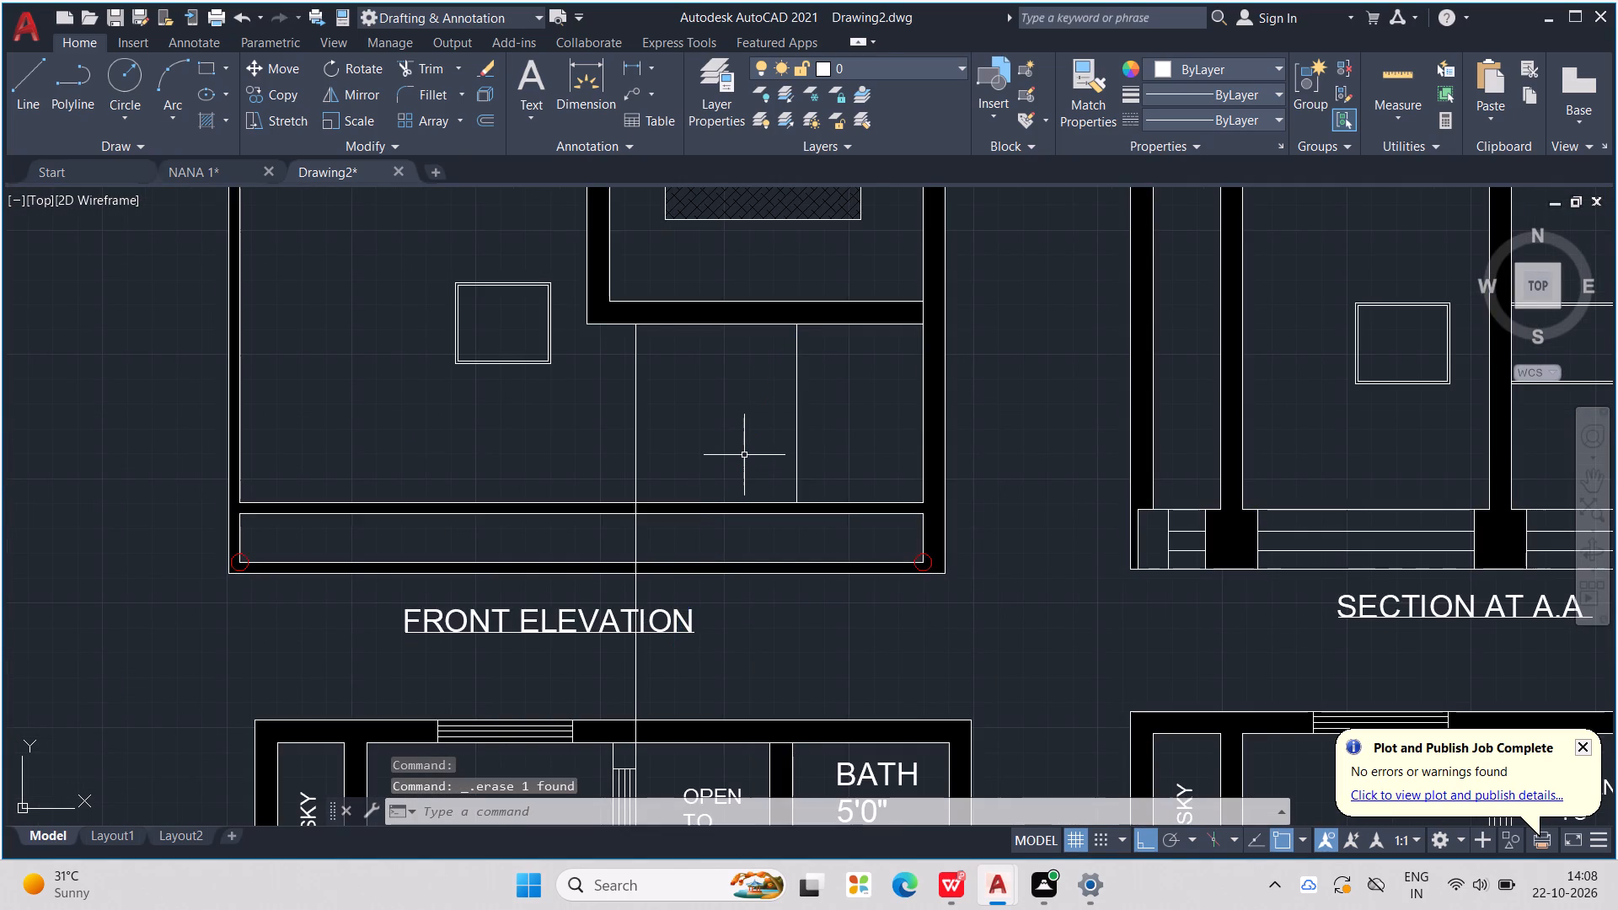
# Trim the projected line across the front elevation's base strip and delete its lower part running down to the ground floor plan.
pyautogui.write('TR')
pyautogui.press('Return')
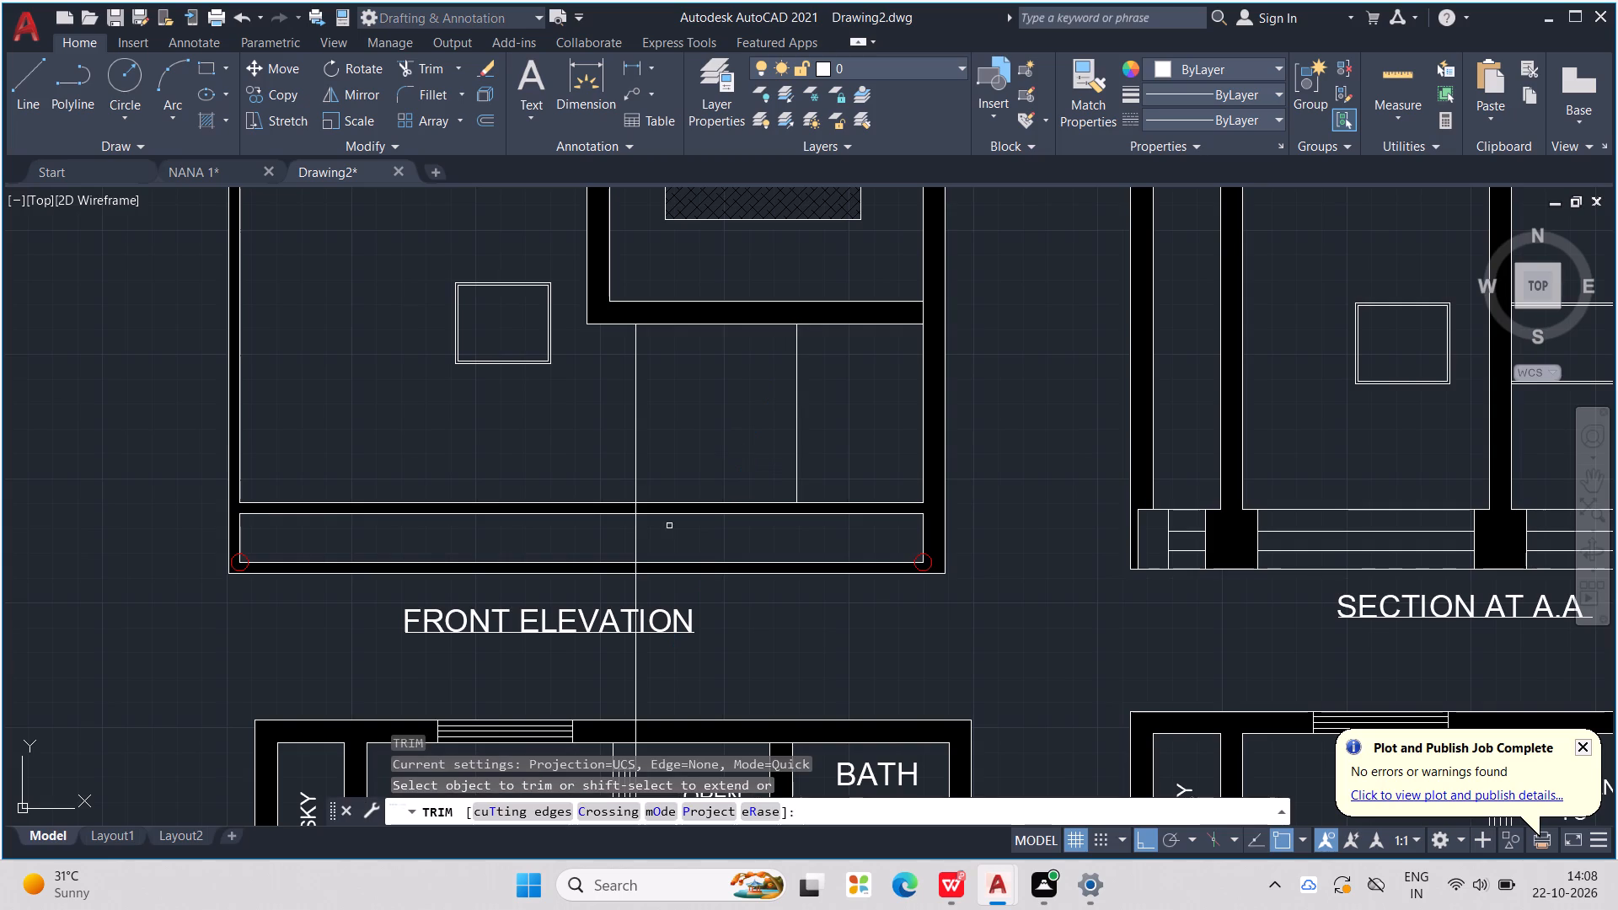
pyautogui.moveTo(630, 547); pyautogui.dragTo(658, 541)
pyautogui.click(658, 541)
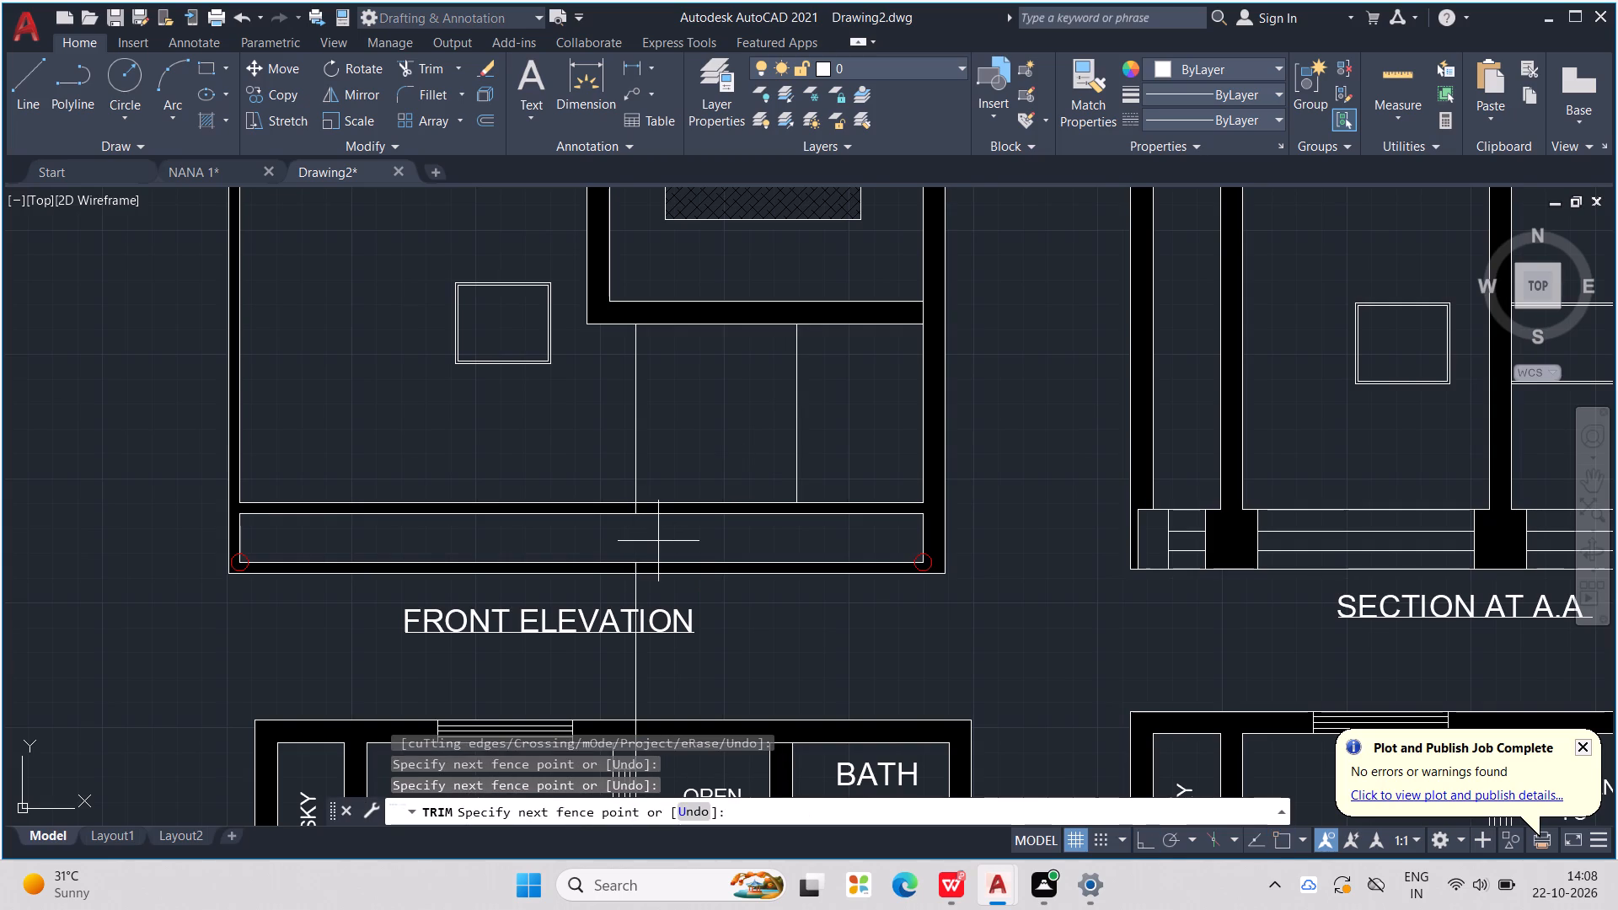
pyautogui.press('Escape')
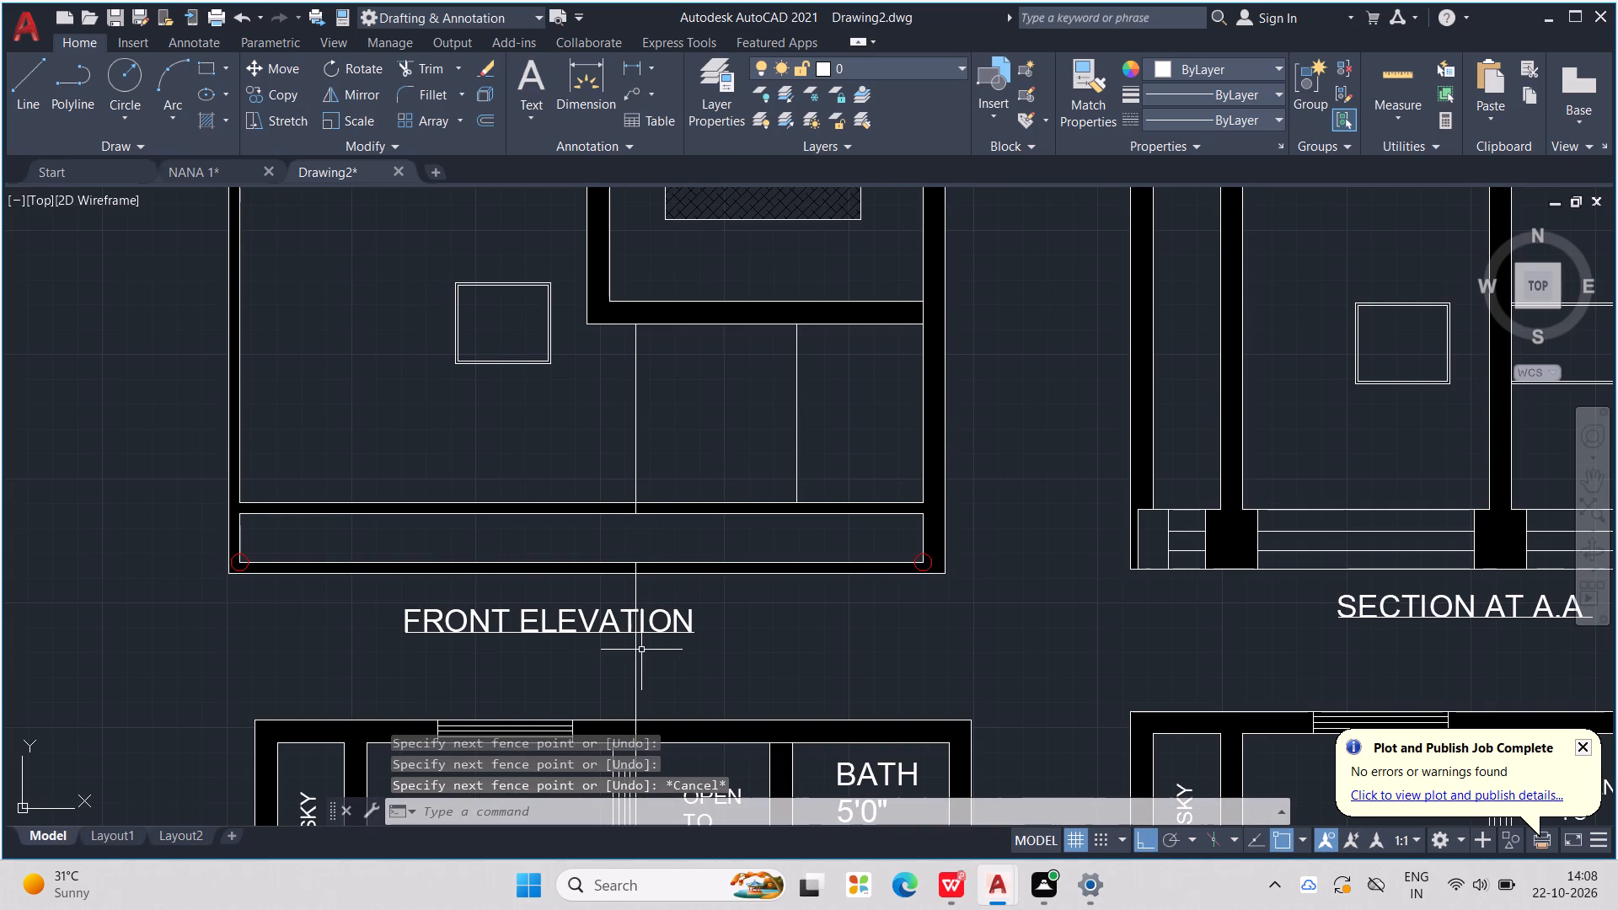
pyautogui.click(635, 659)
pyautogui.press('Delete')
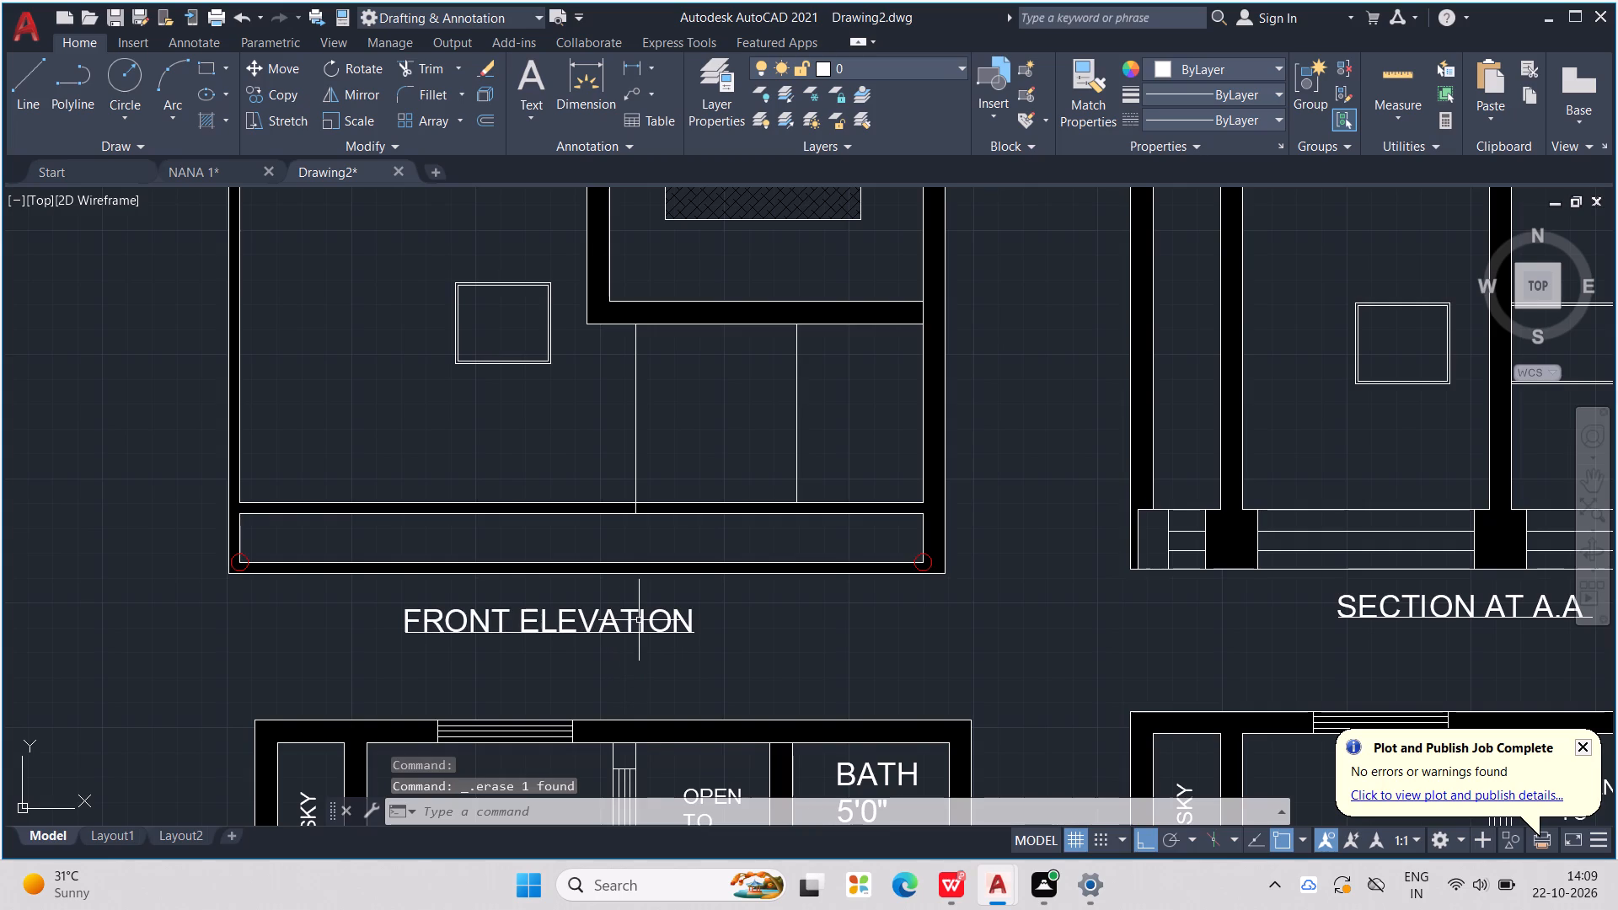
# Draw a small upright rectangle as a door handle just inside the first vertical line of the front elevation's ground-storey opening.
pyautogui.click(210, 53)
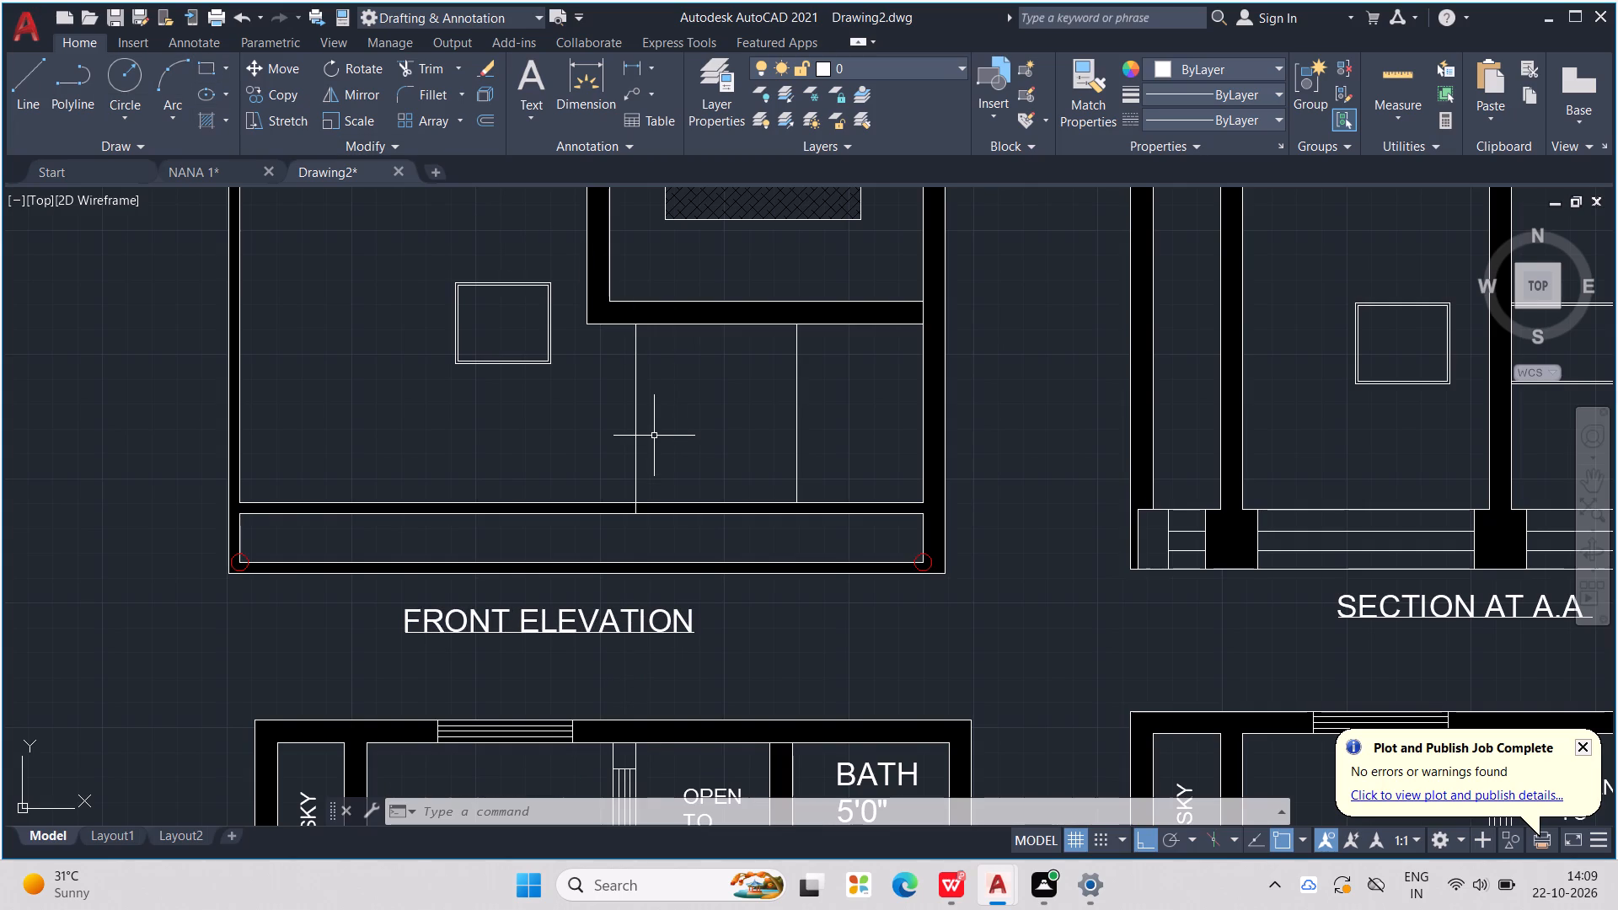
pyautogui.scroll(1, 651, 431)
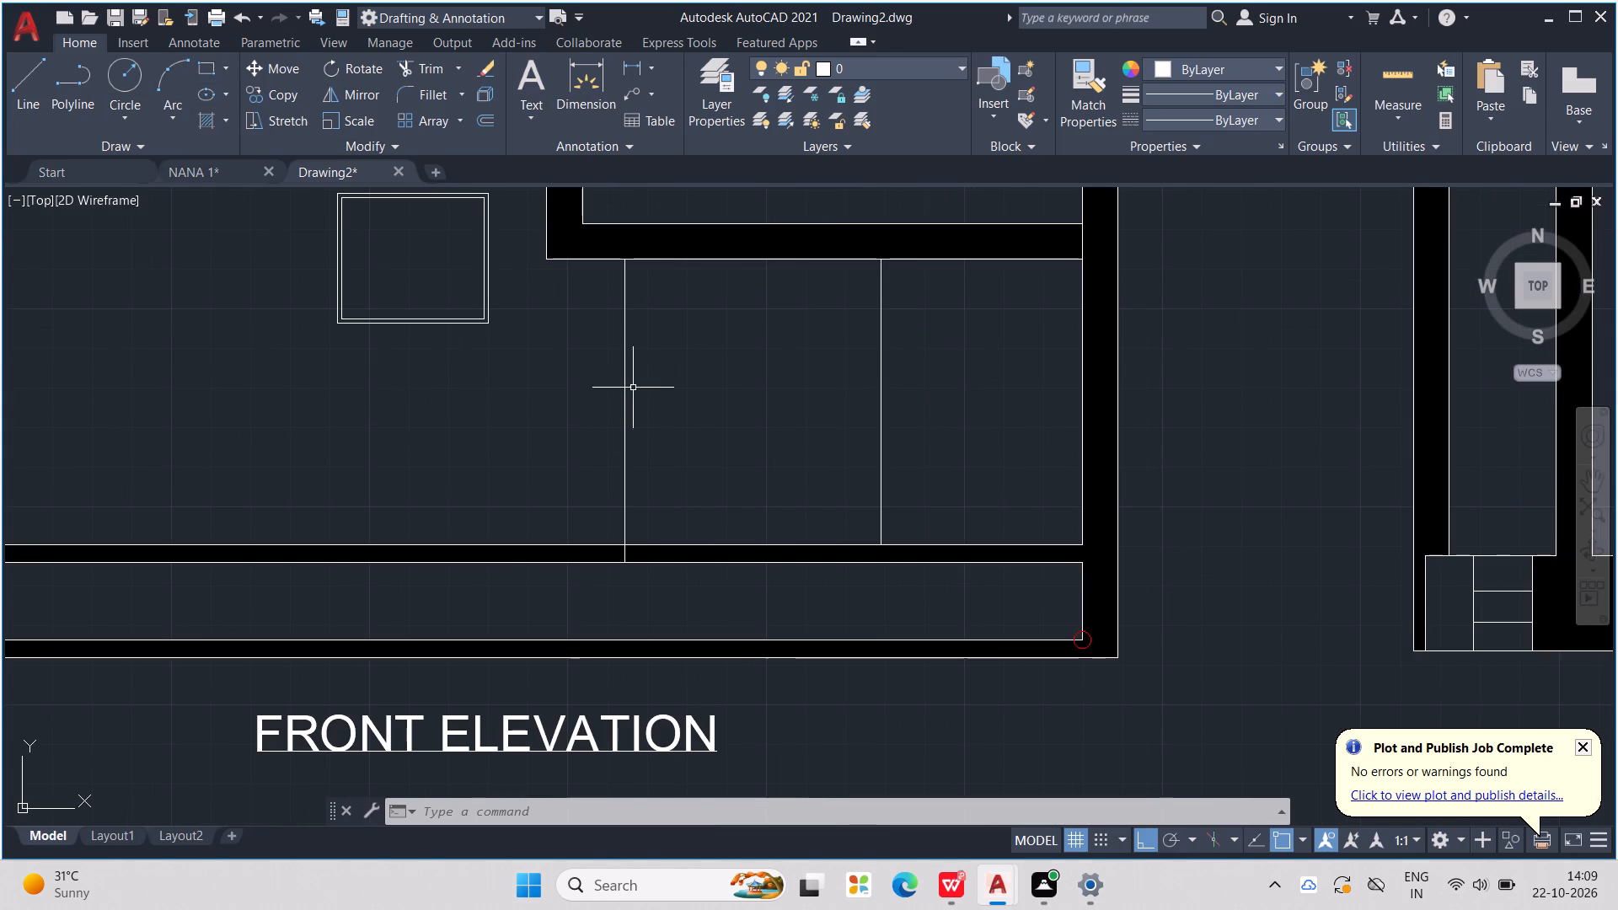
pyautogui.click(636, 385)
pyautogui.click(654, 426)
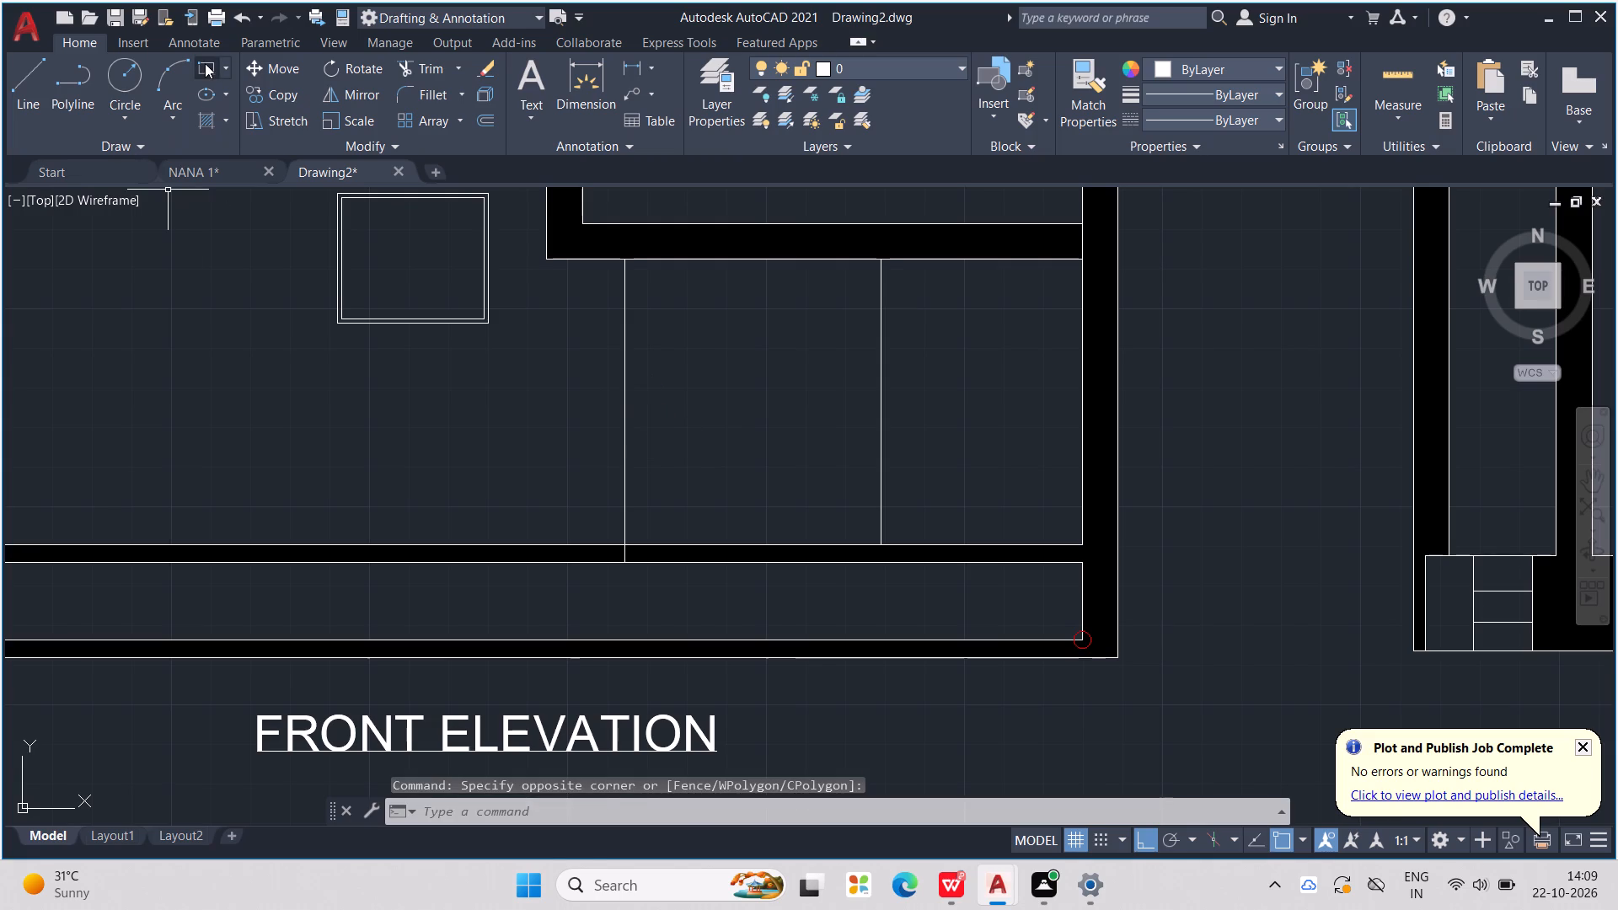
pyautogui.click(205, 62)
pyautogui.click(662, 381)
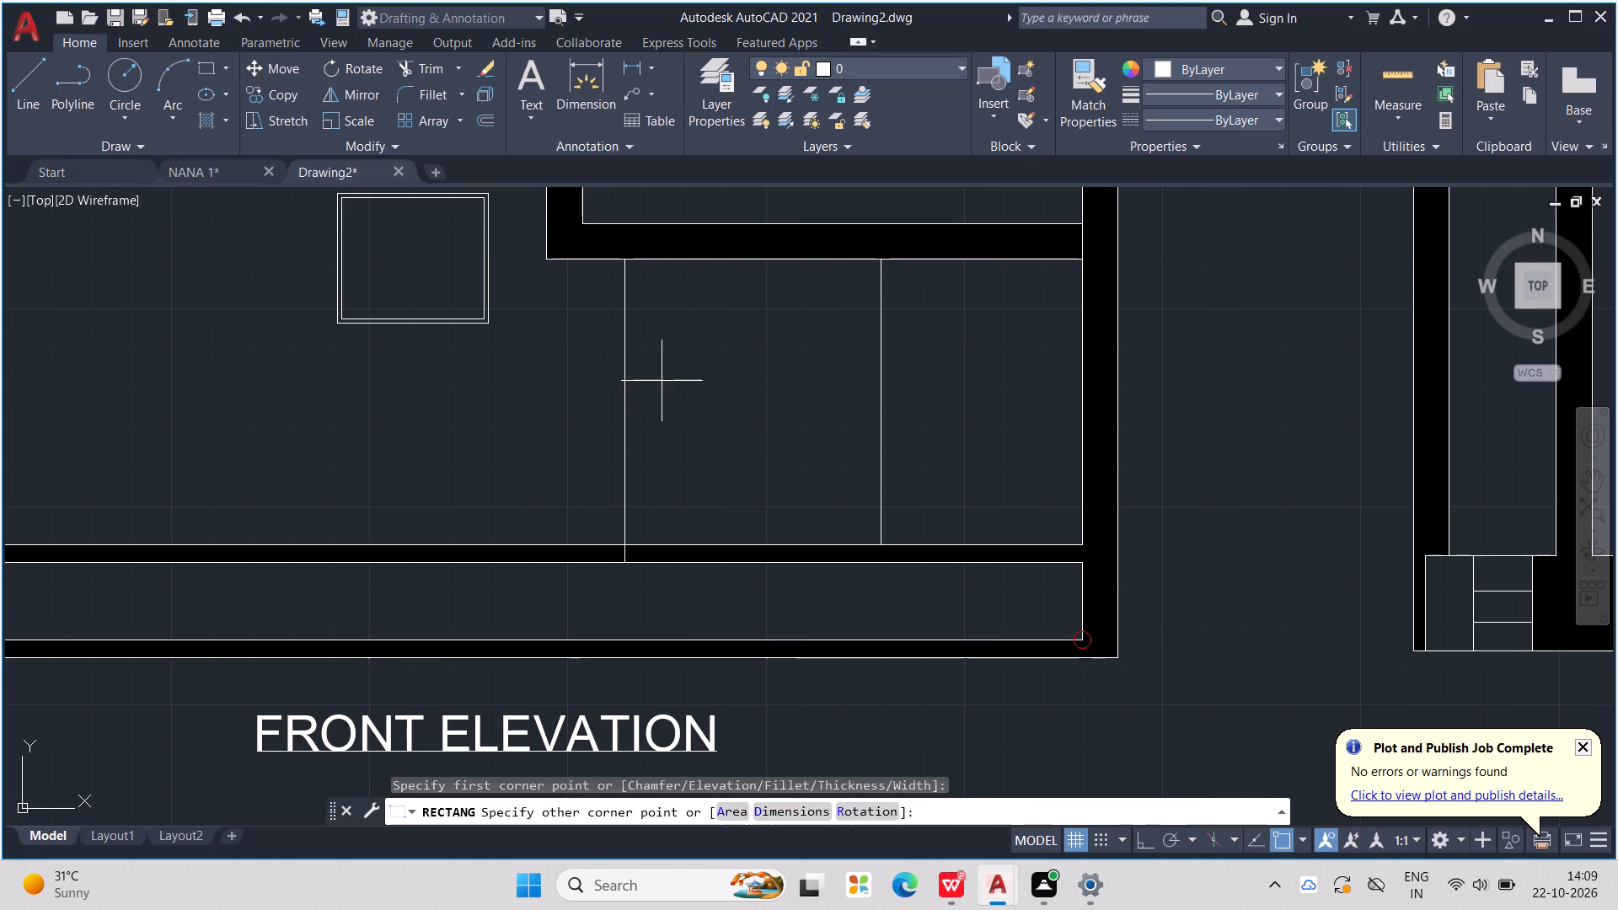
pyautogui.click(643, 436)
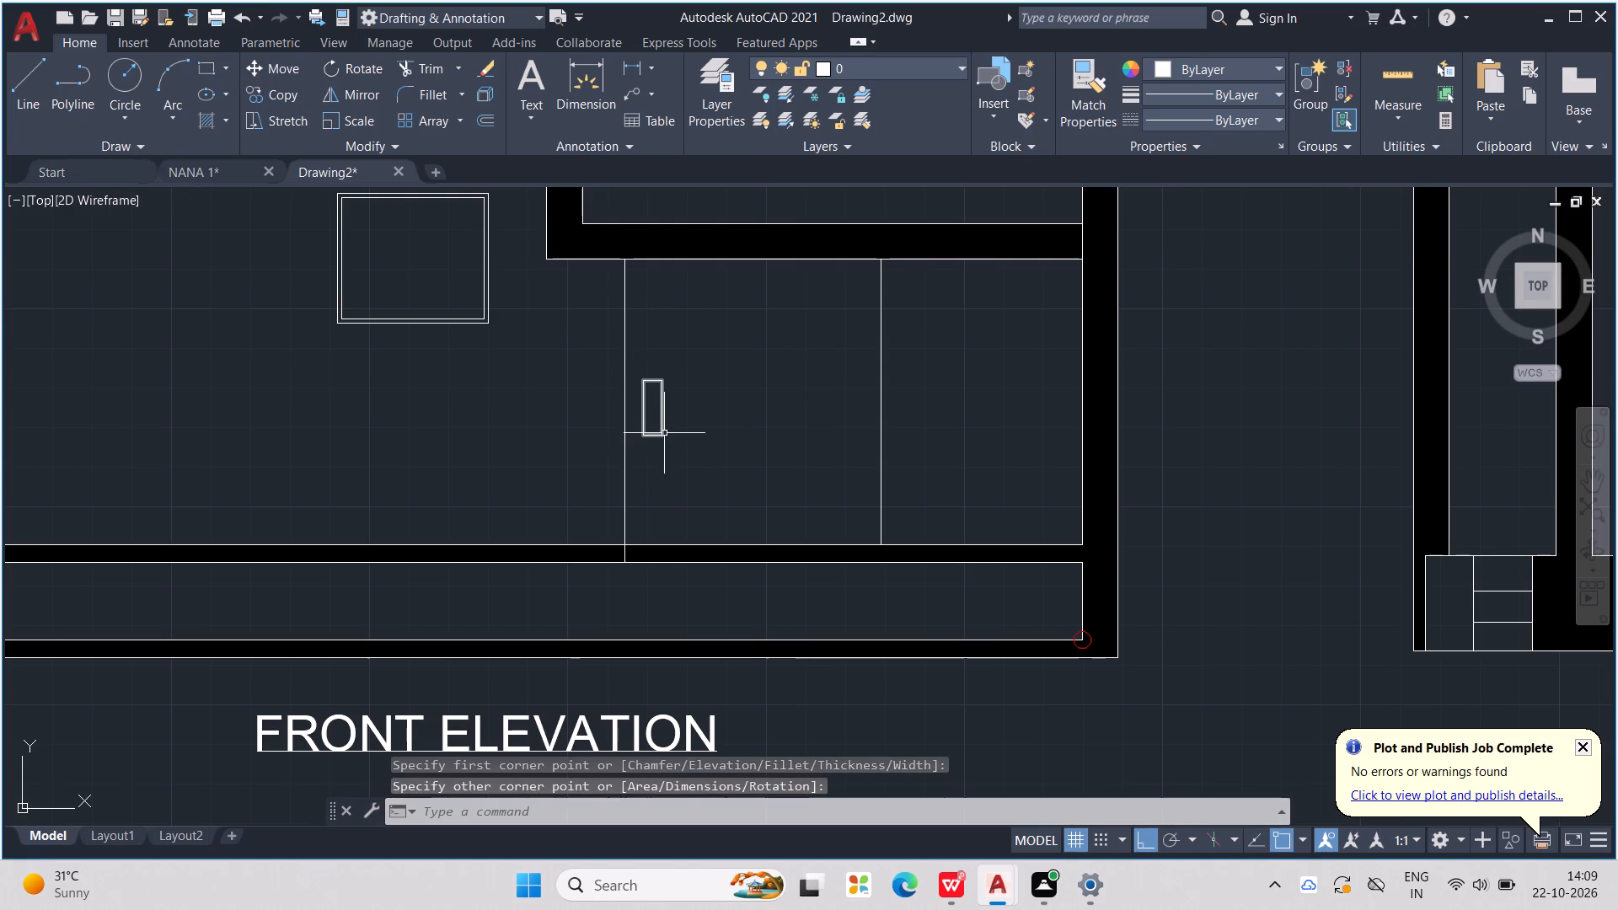
pyautogui.press('Escape')
pyautogui.press('Escape')
pyautogui.scroll(2, 615, 581)
pyautogui.press('Escape')
# Trim the first vertical line's end out of the floor band so it stops at the ground-storey floor line.
pyautogui.scroll(2, 630, 549)
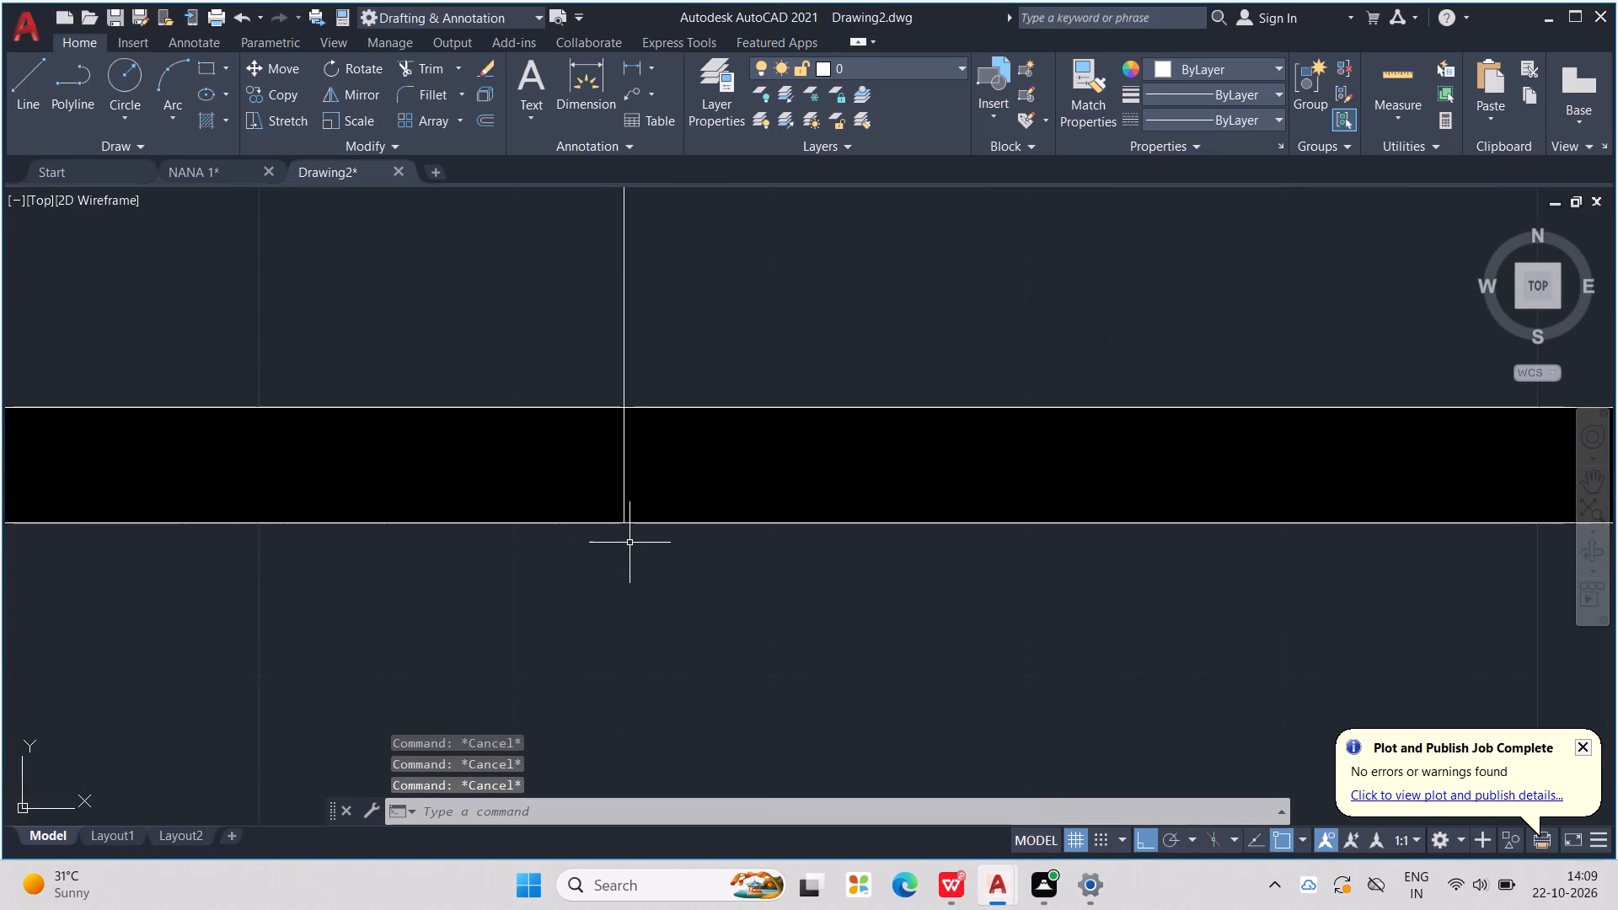
pyautogui.press('t')
pyautogui.press('r')
pyautogui.press('Return')
pyautogui.scroll(-6, 628, 529)
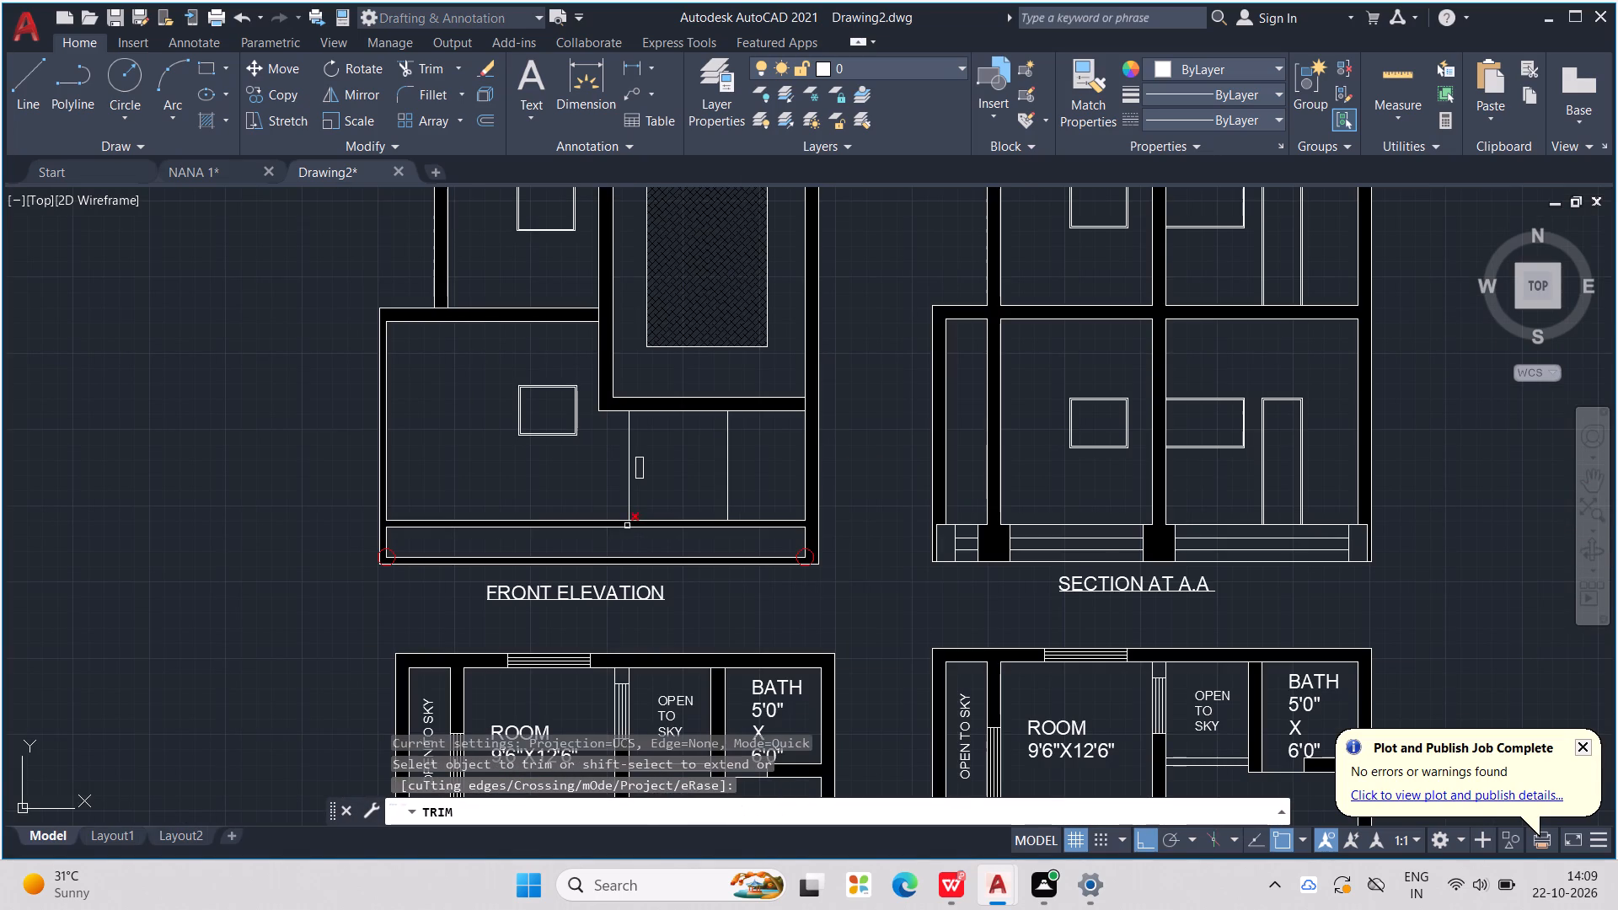
pyautogui.click(627, 526)
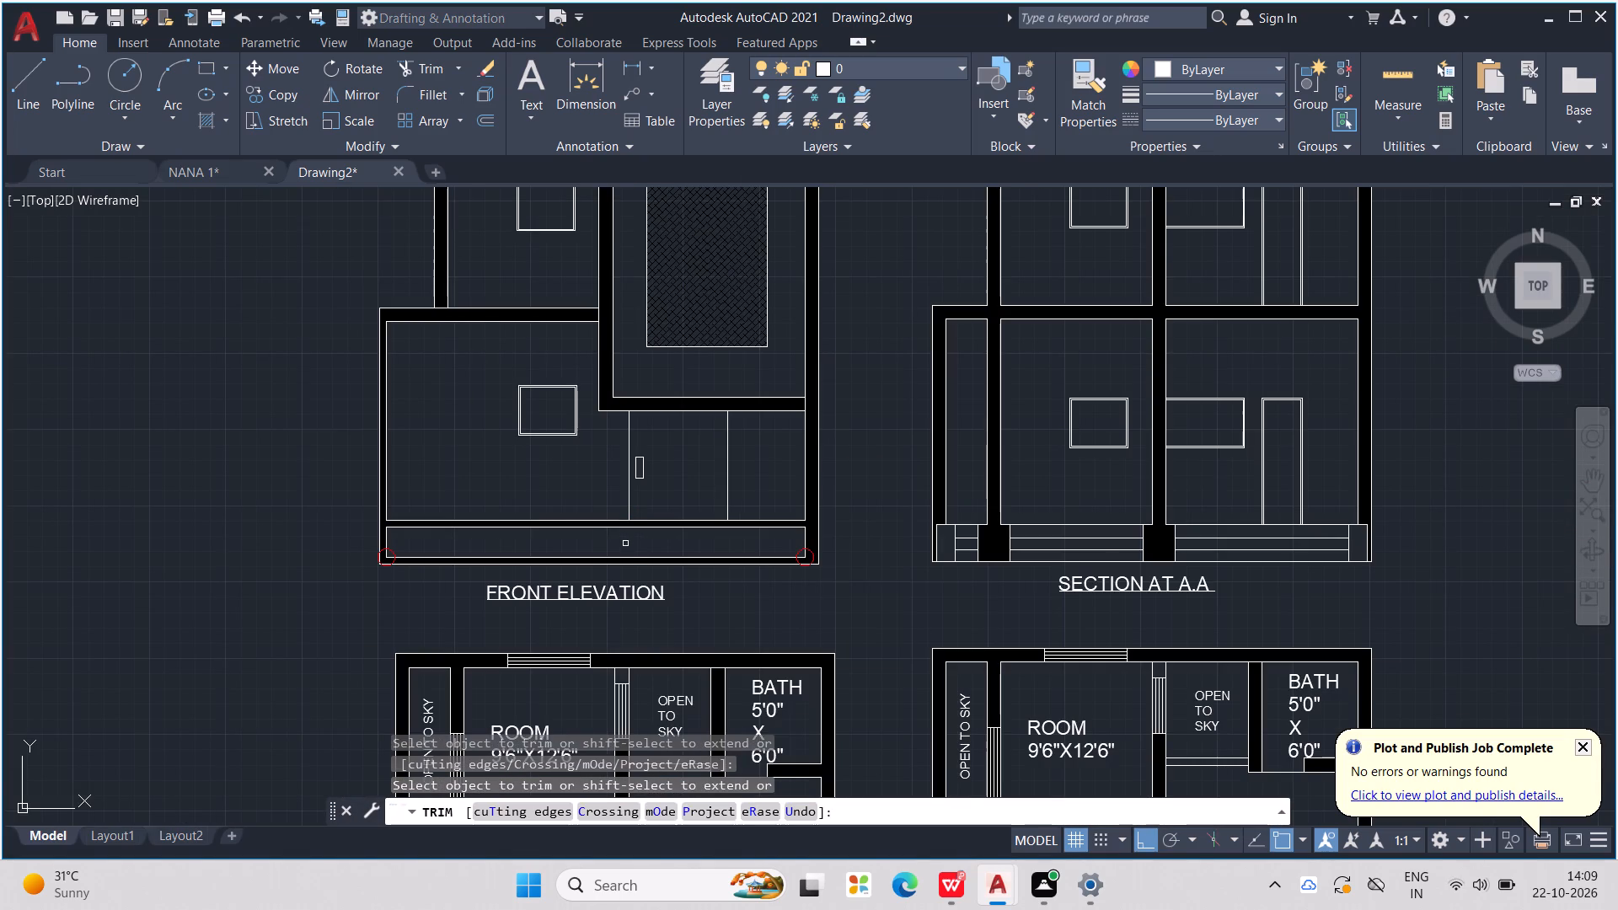
pyautogui.press('Escape')
pyautogui.press('Escape')
pyautogui.press('Escape')
pyautogui.scroll(-2, 632, 542)
pyautogui.press('Escape')
pyautogui.press('Escape')
pyautogui.moveTo(667, 554); pyautogui.dragTo(656, 479, button='middle')
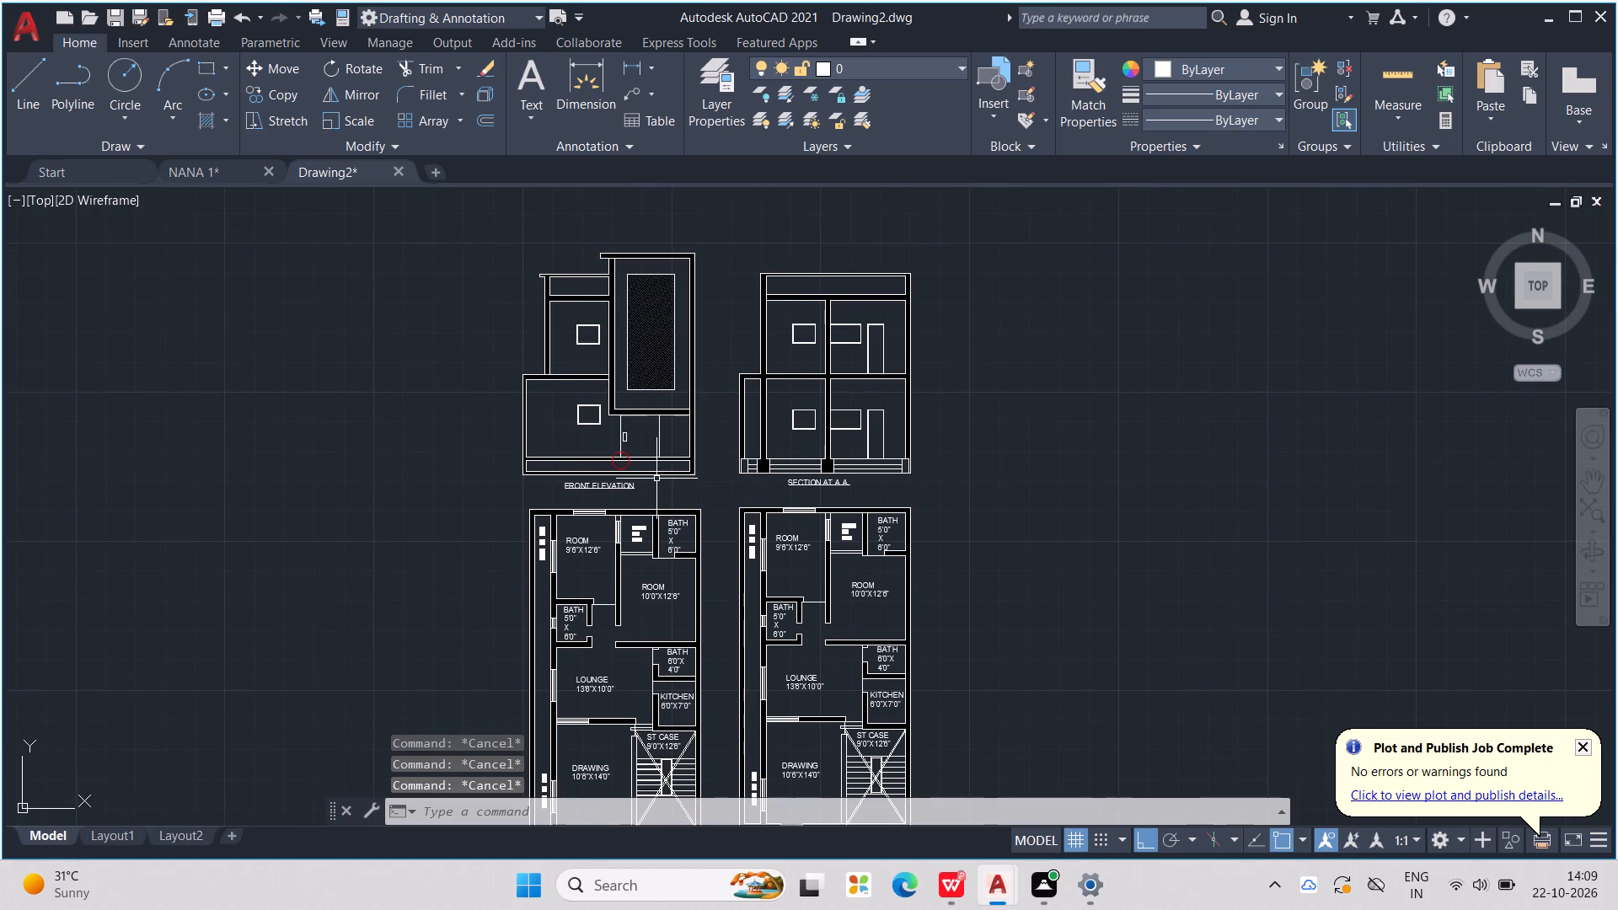
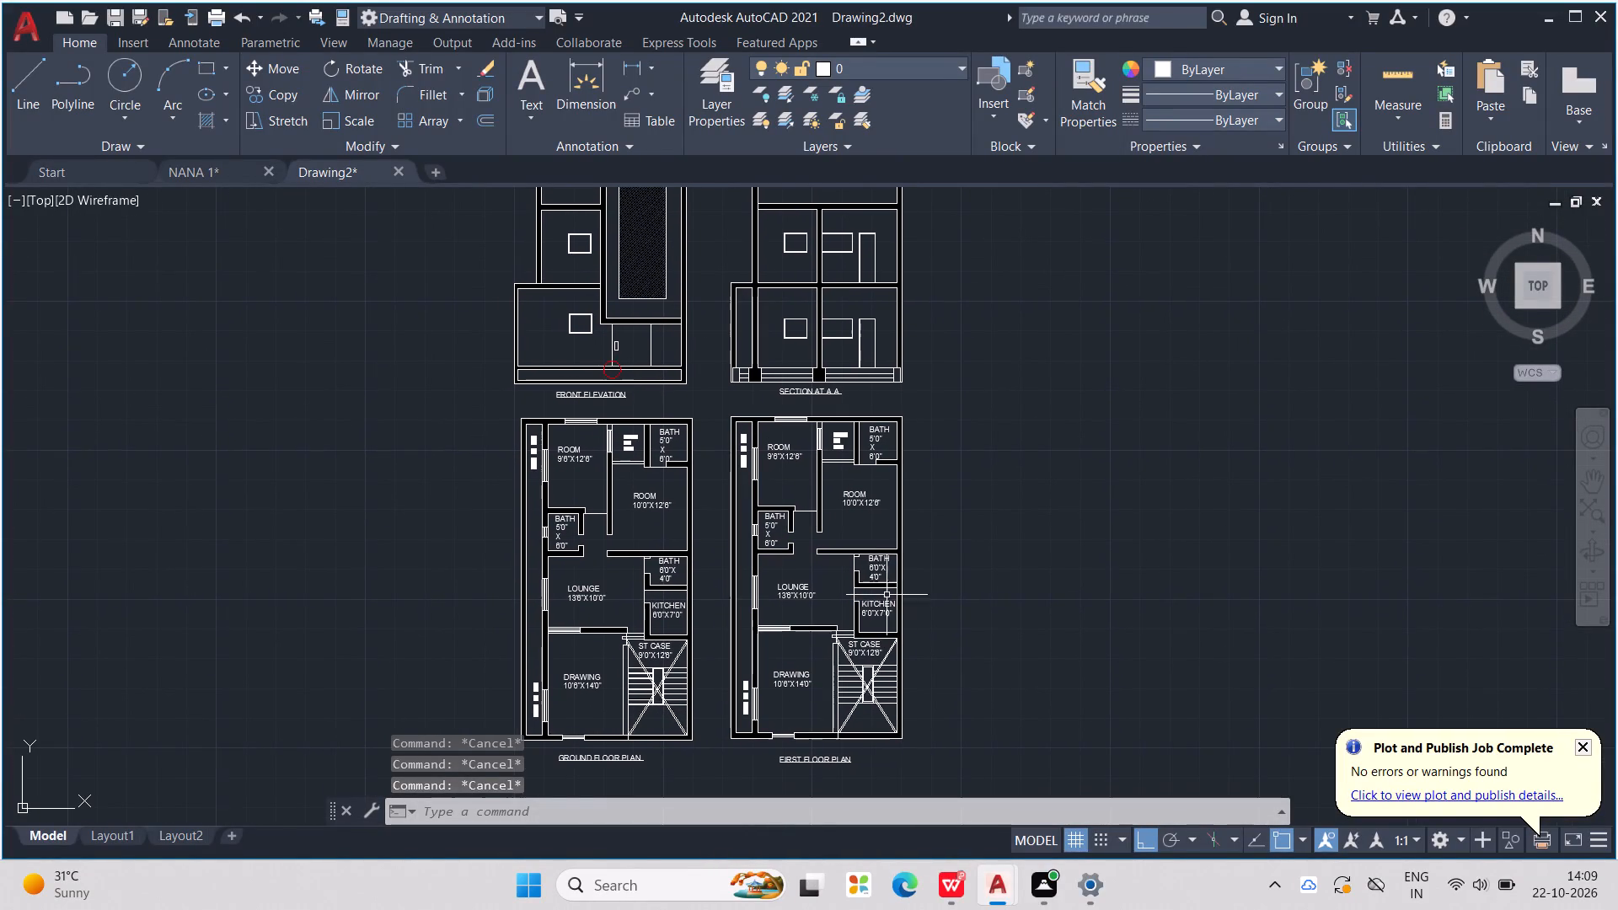
# Draw an upright rectangle in the empty area to the left of the front elevation's ground storey.
pyautogui.scroll(4, 562, 314)
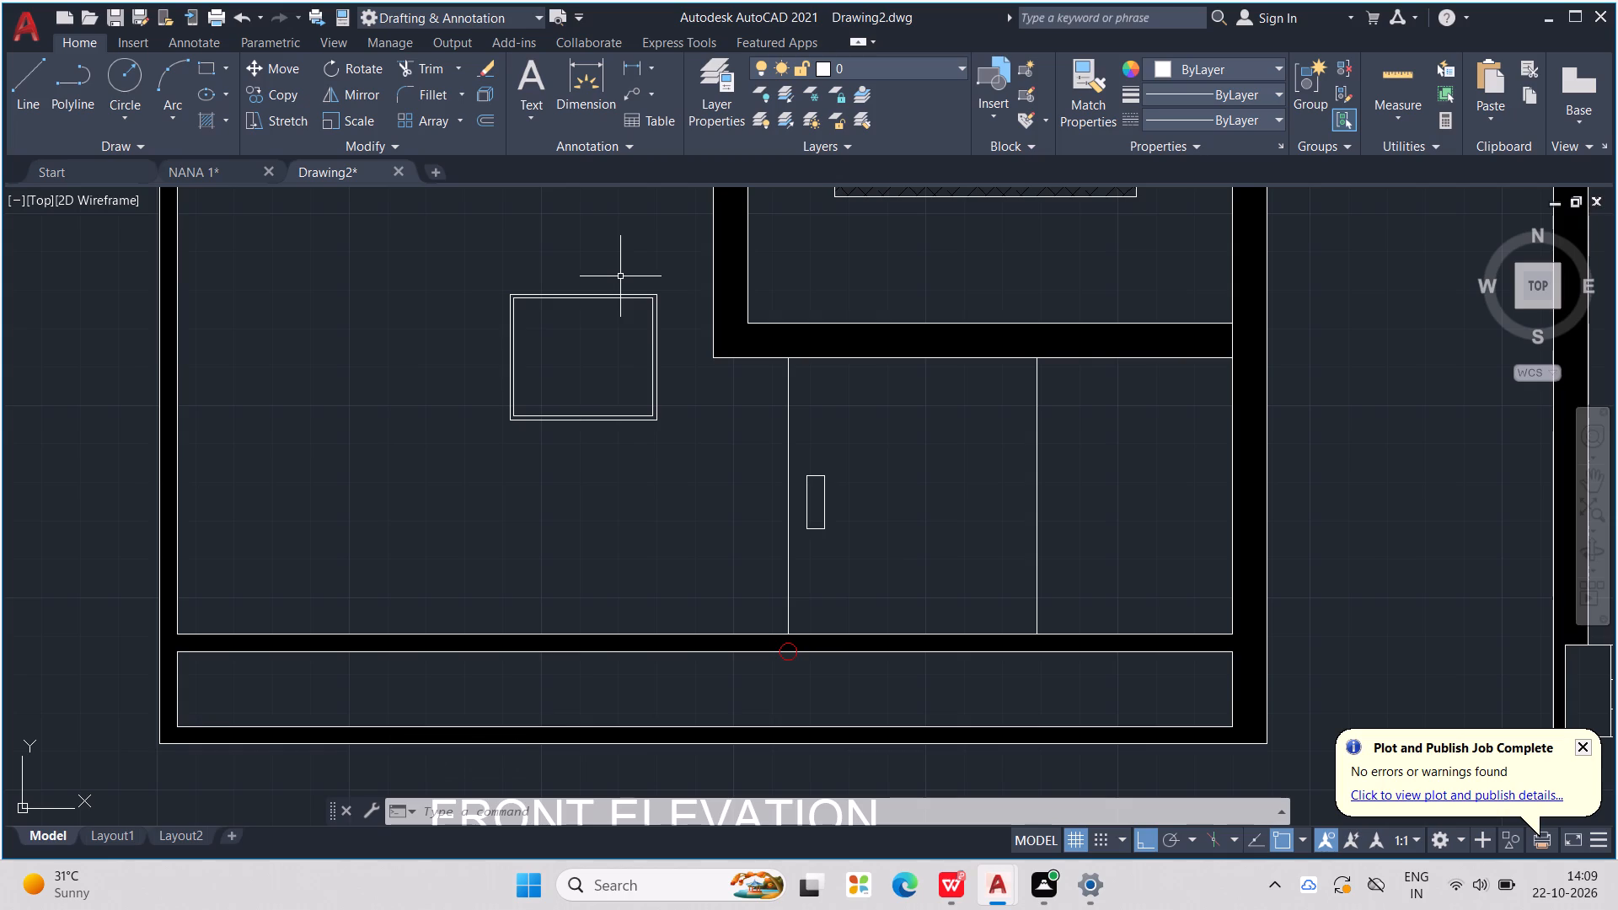
pyautogui.click(619, 277)
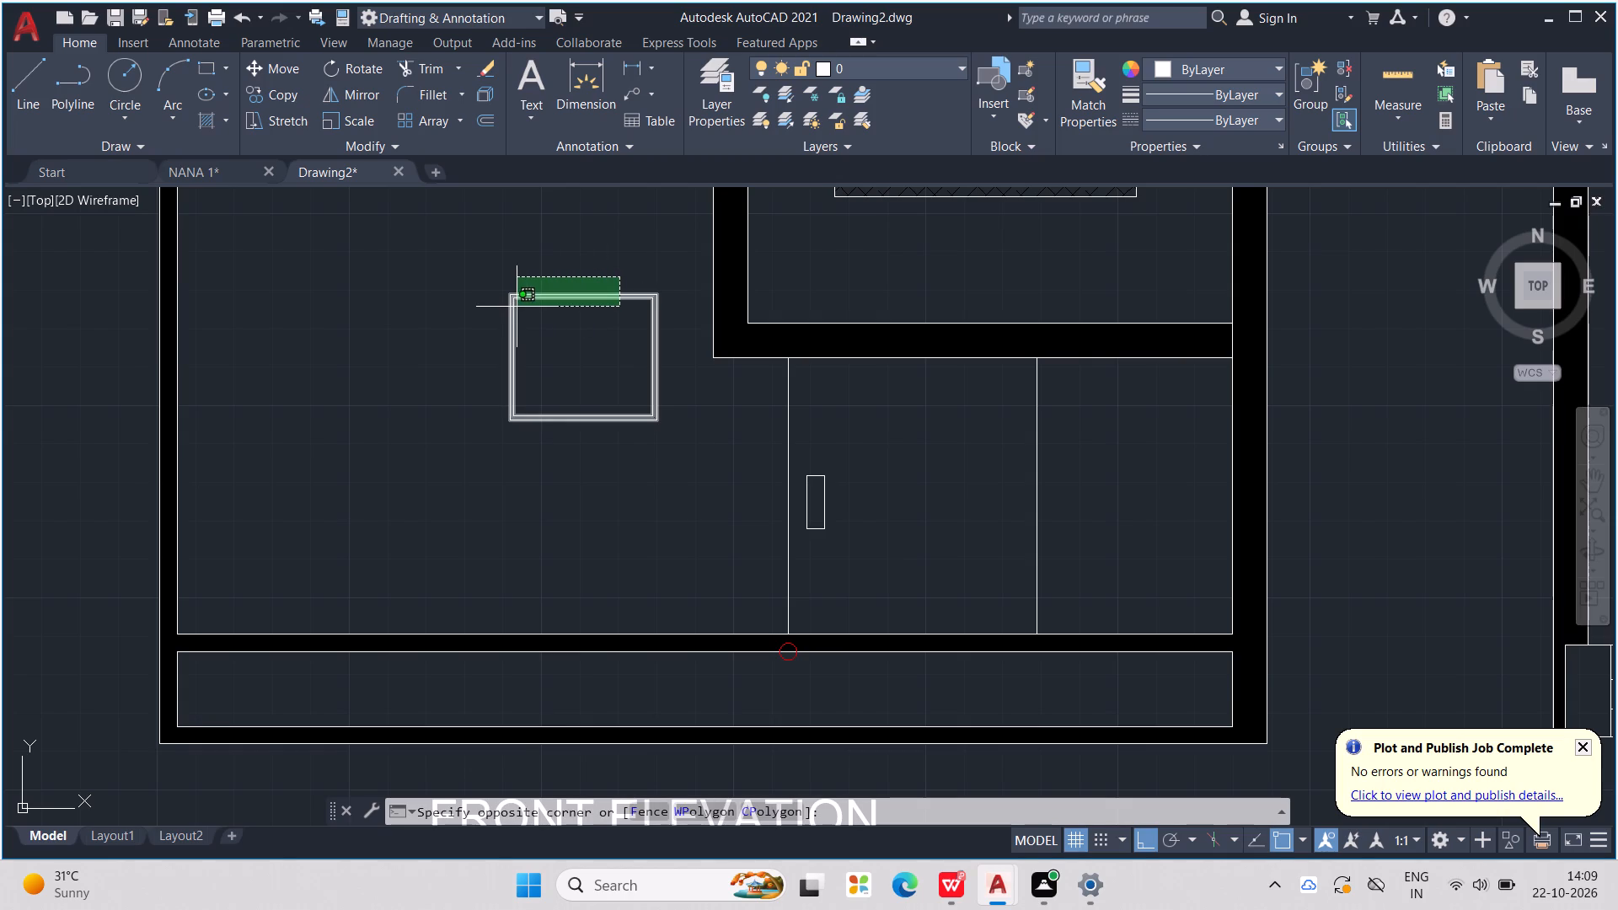
pyautogui.moveTo(562, 290); pyautogui.dragTo(1601, 340, button='middle')
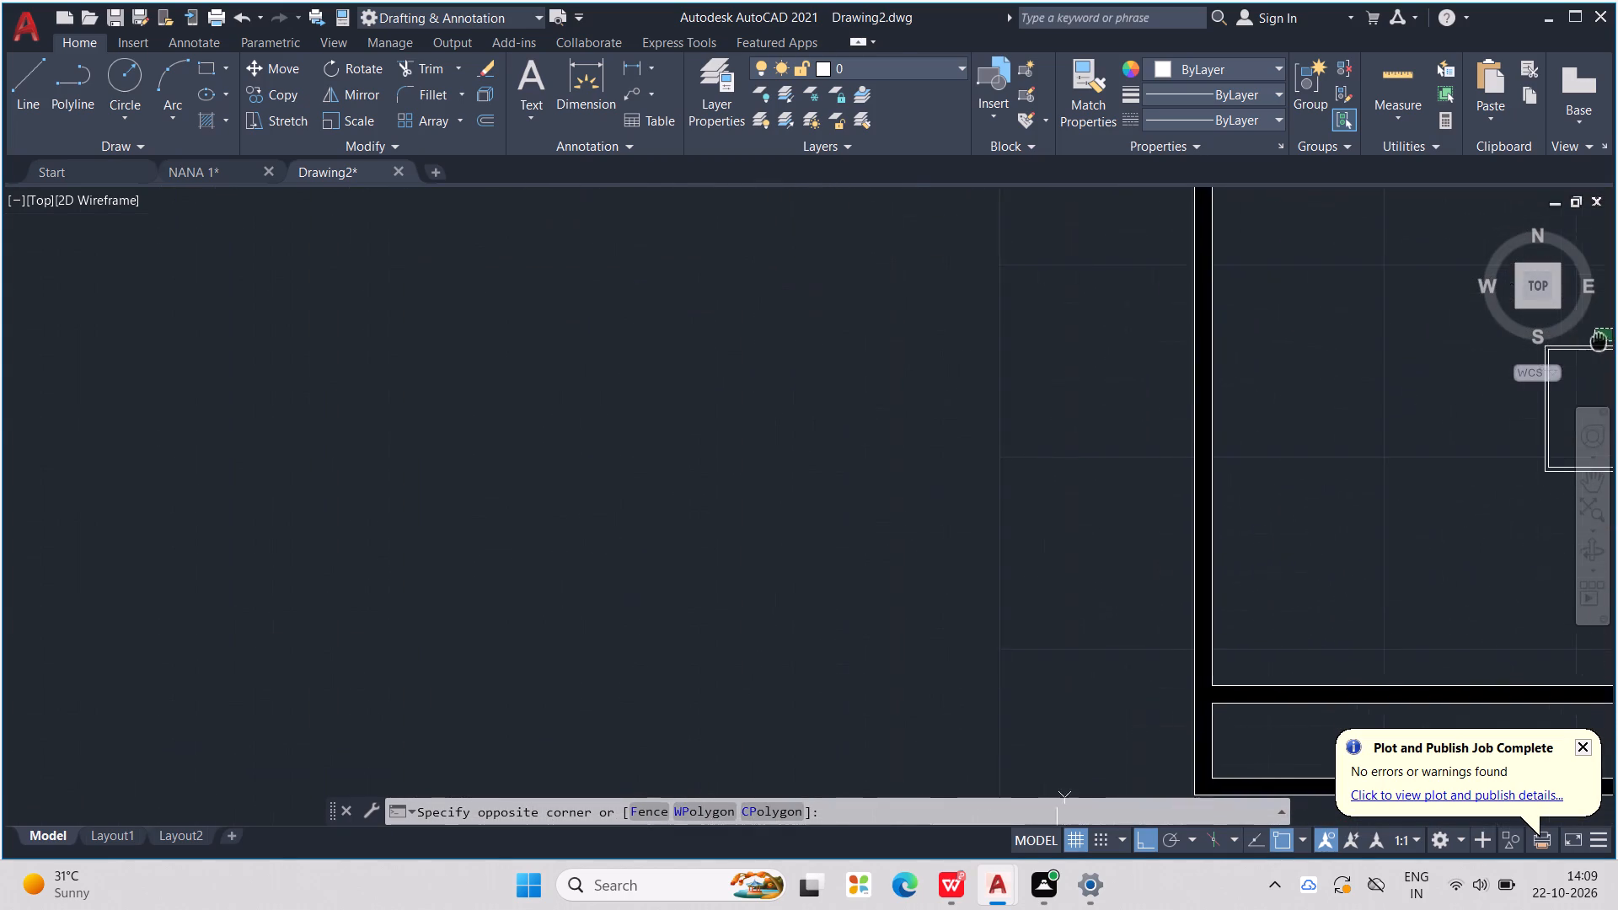
pyautogui.moveTo(1601, 340); pyautogui.dragTo(1616, 324, button='middle')
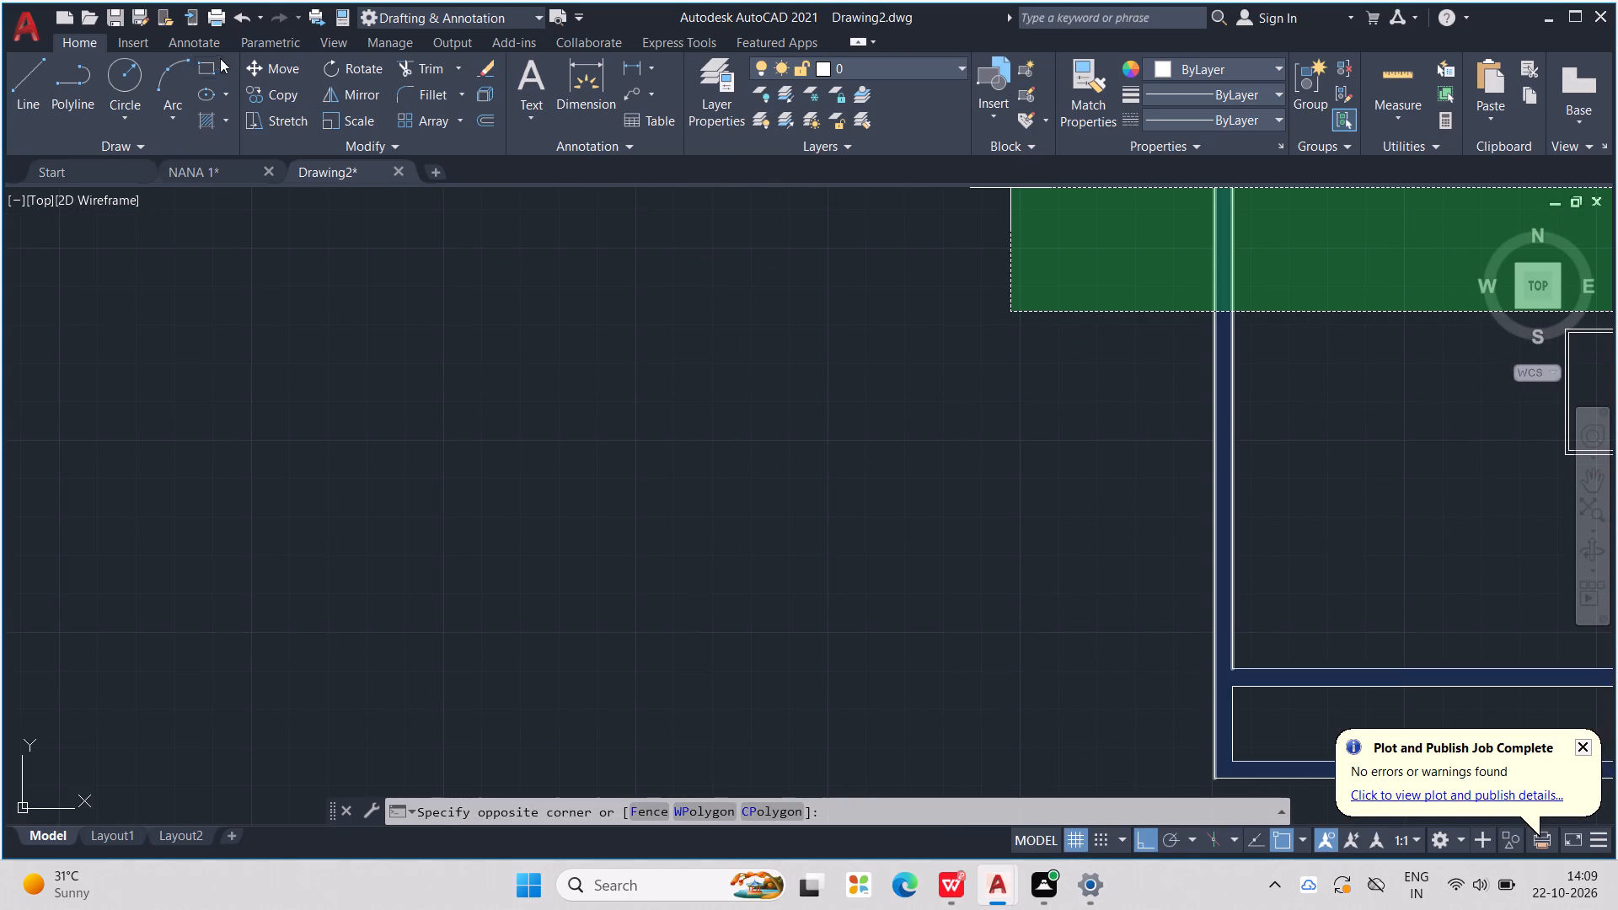
pyautogui.click(217, 62)
pyautogui.click(493, 378)
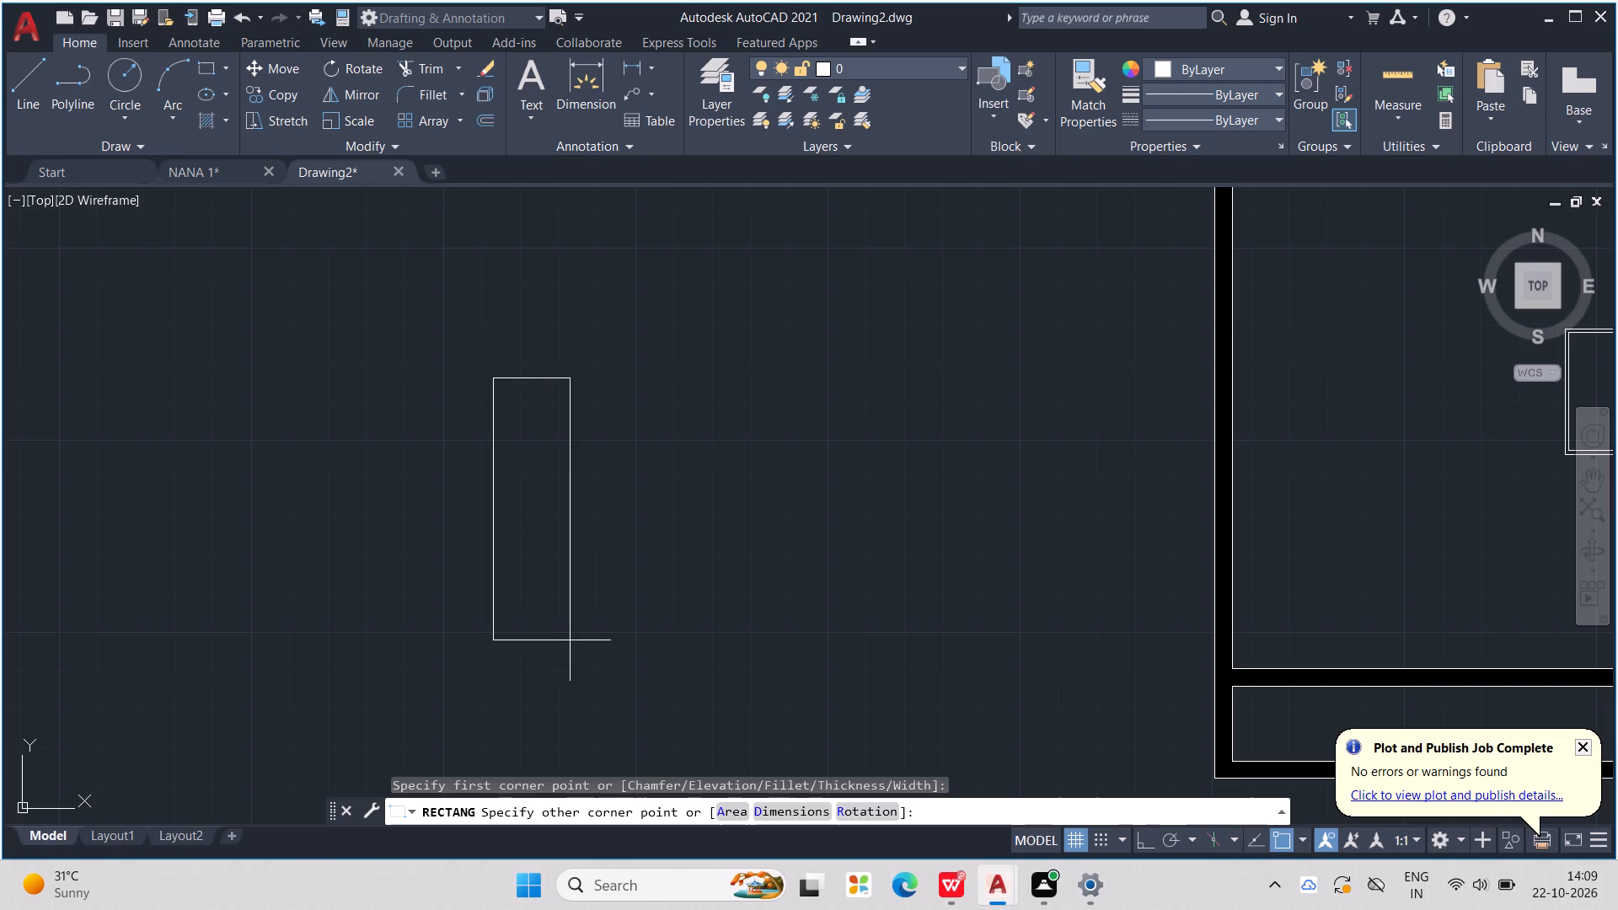
pyautogui.click(597, 646)
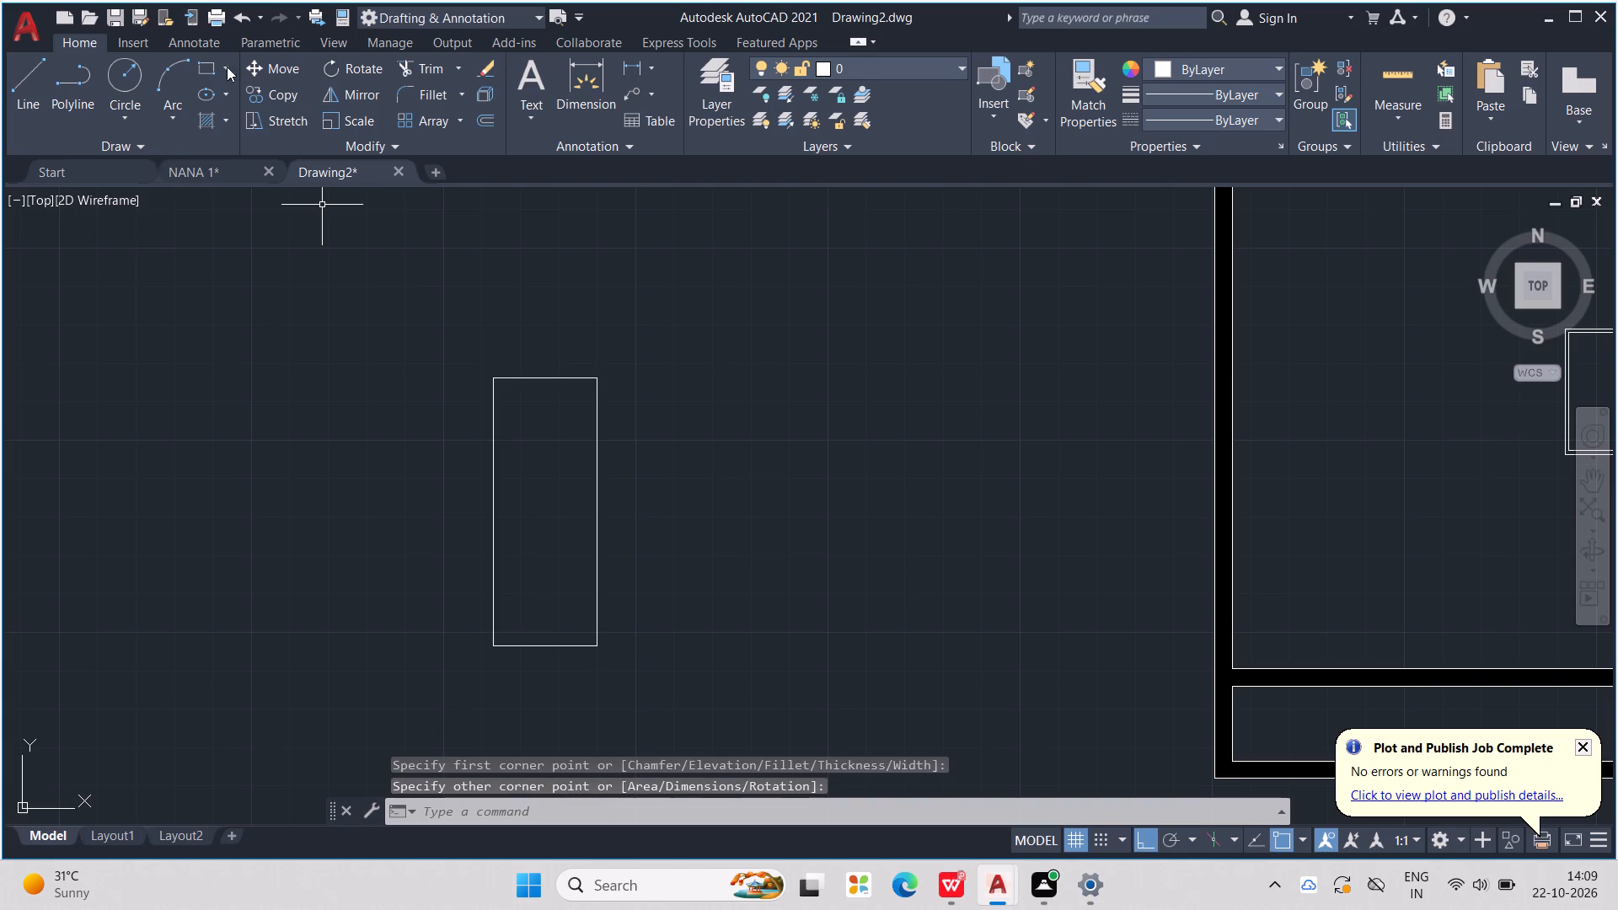
# Draw two more upright rectangles of the same height to the right of the first, separated by narrow gaps.
pyautogui.click(217, 65)
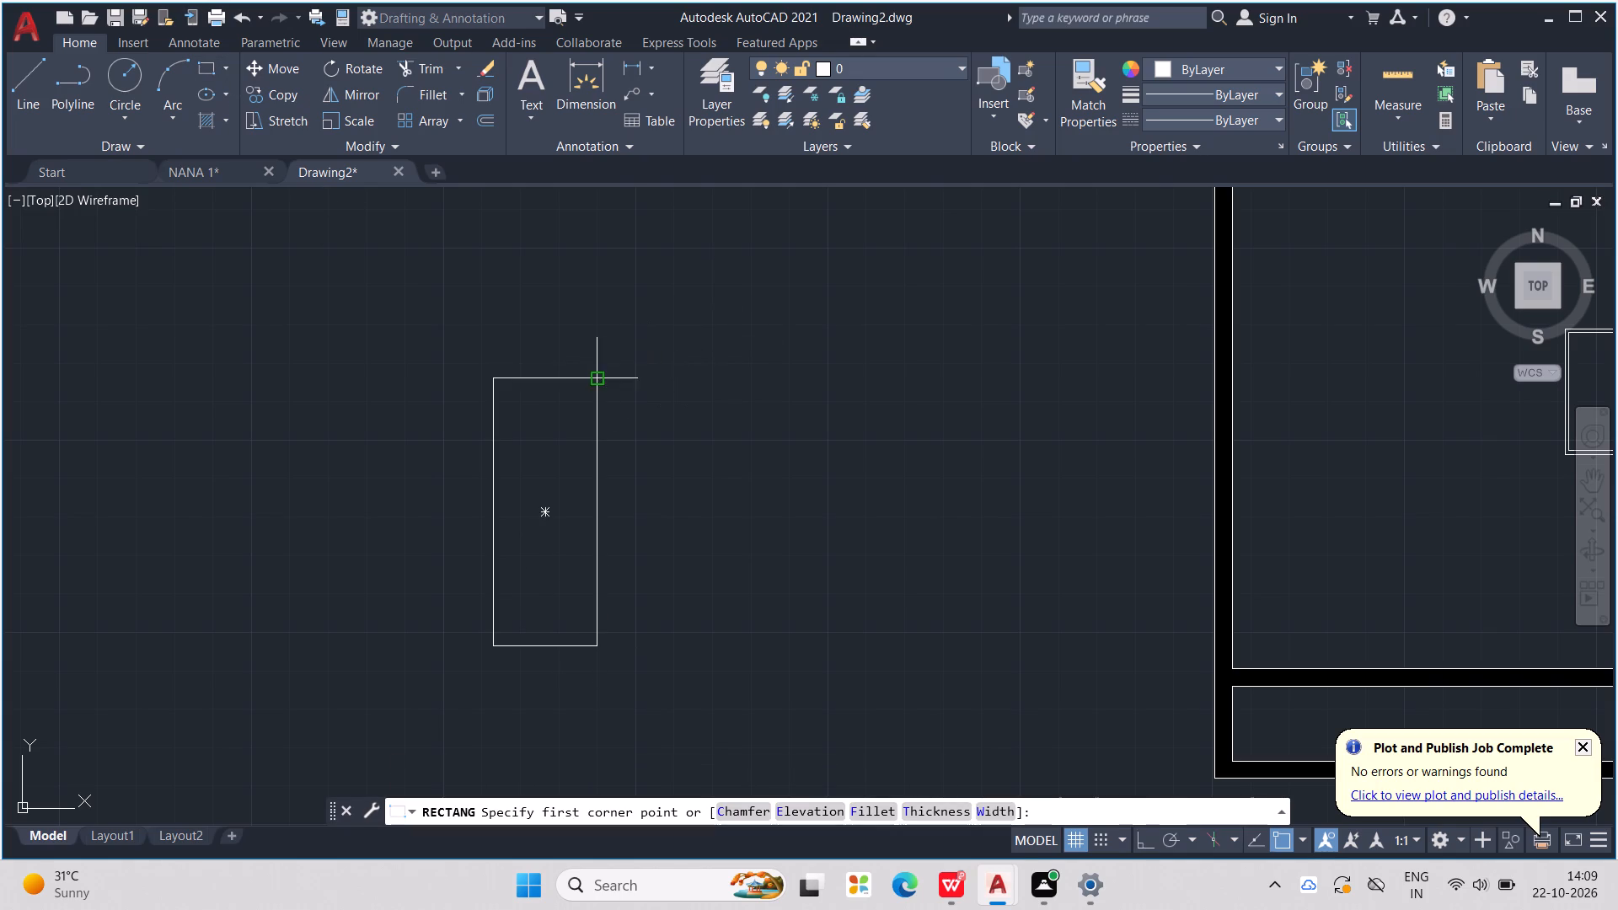
pyautogui.click(659, 382)
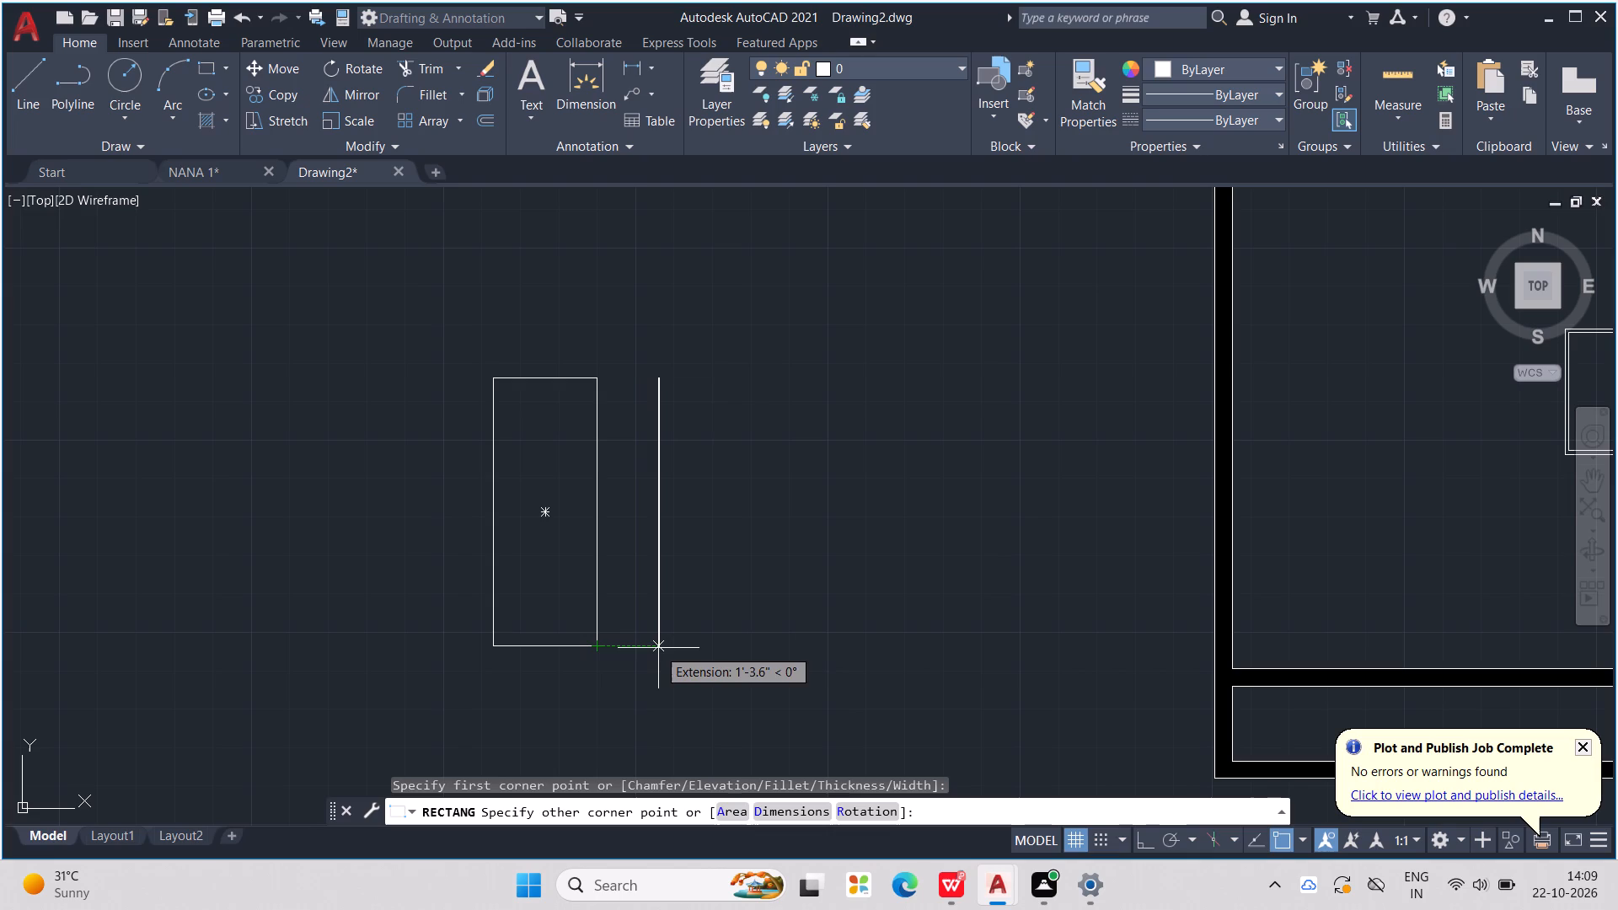
pyautogui.click(758, 649)
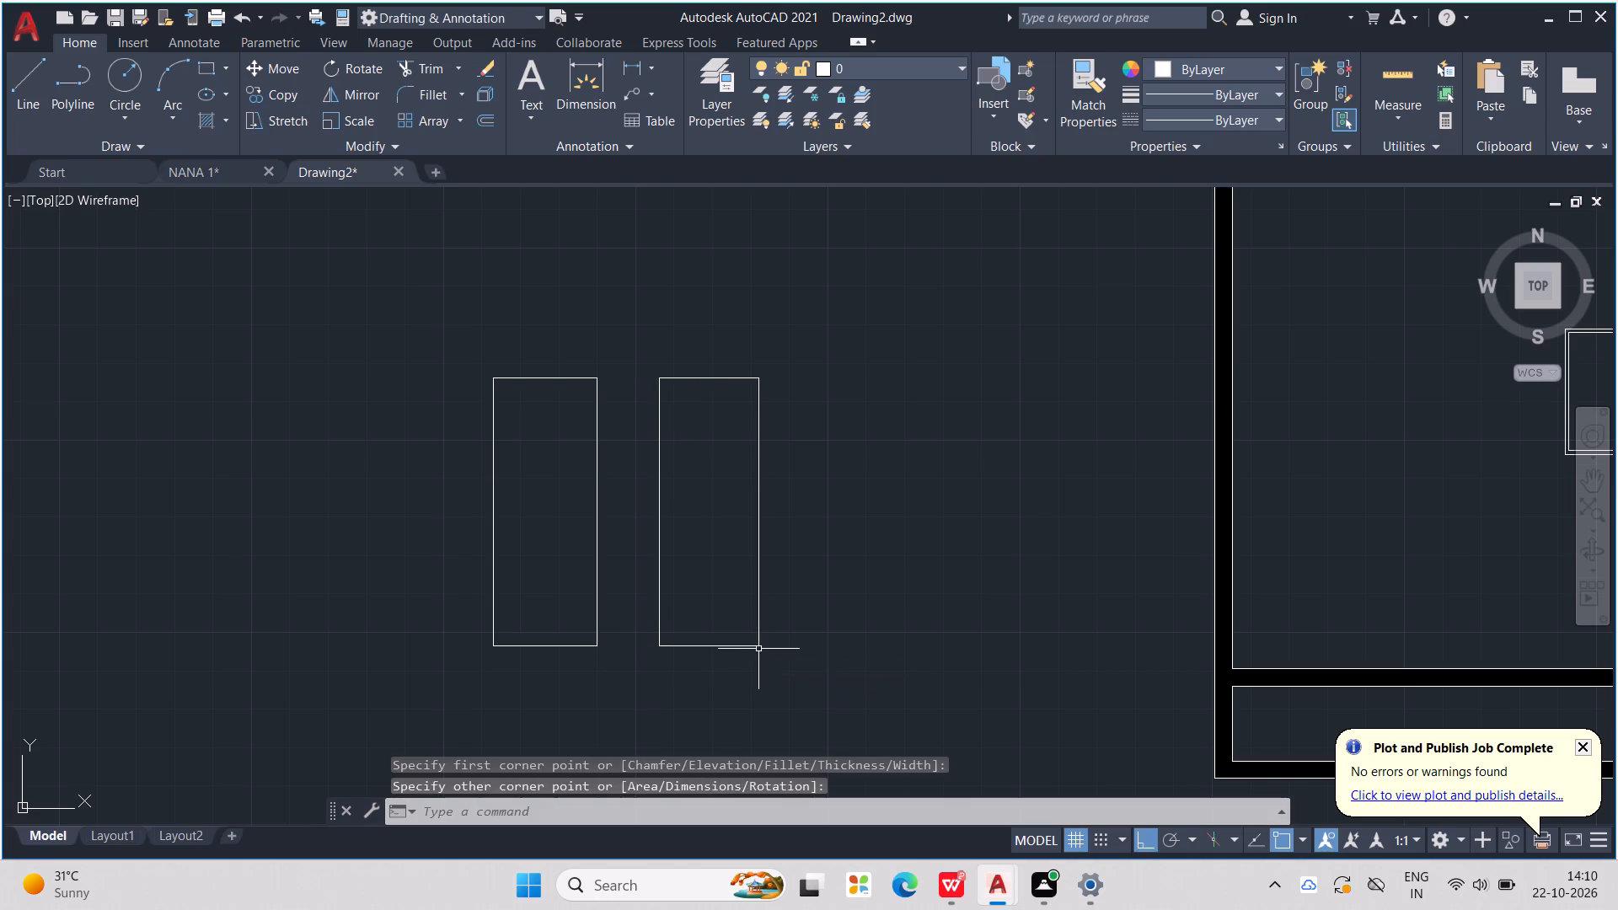
pyautogui.click(208, 74)
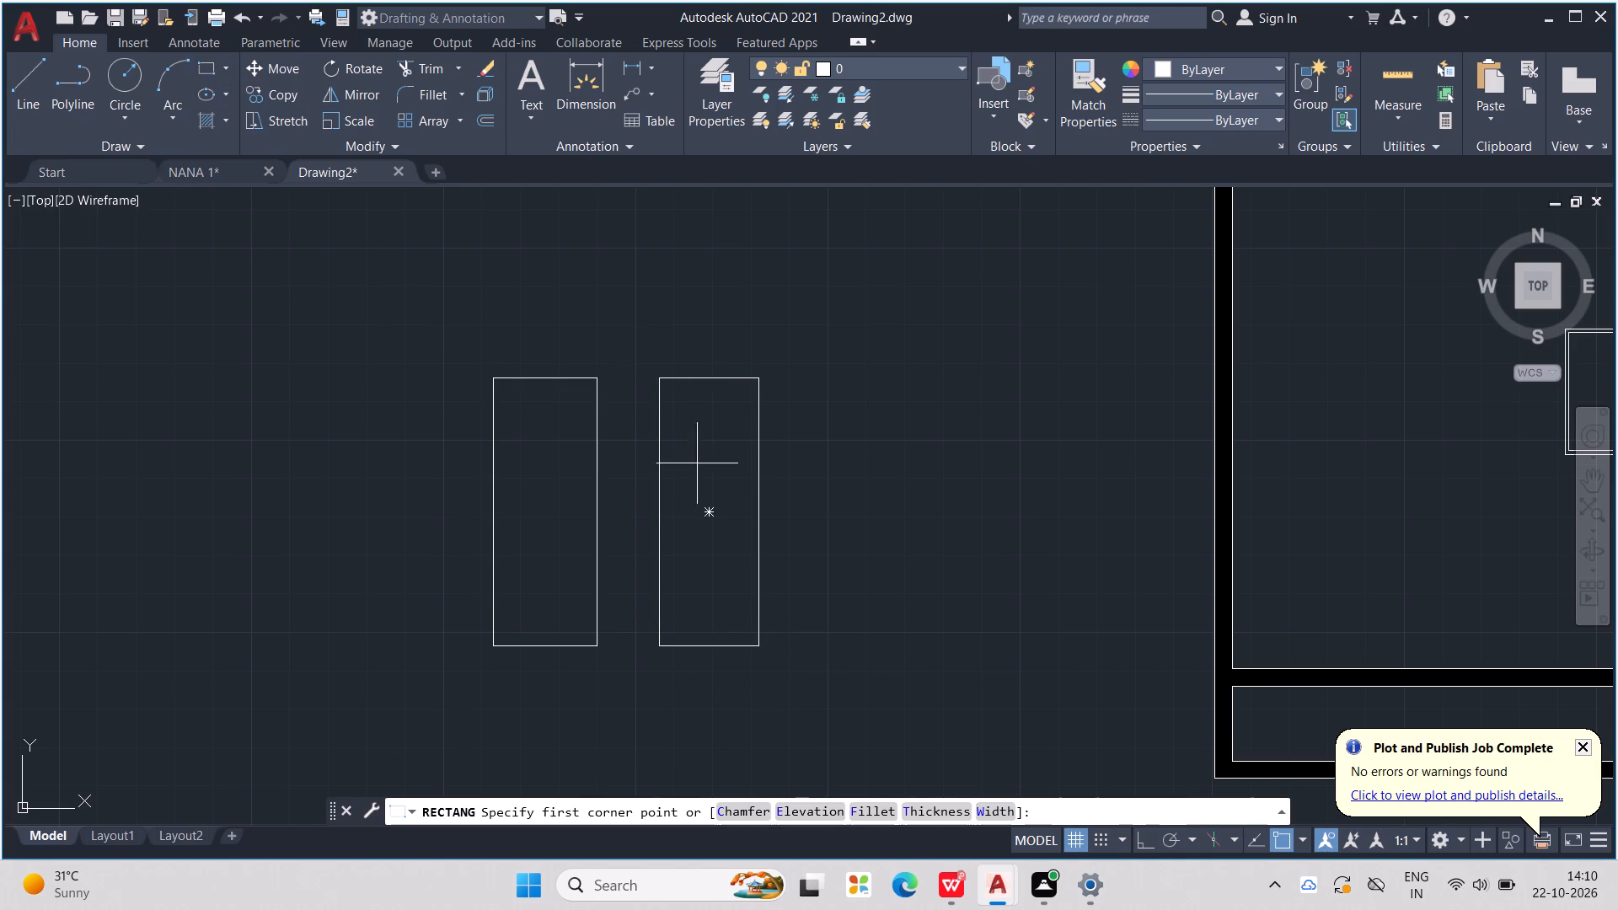
pyautogui.click(708, 518)
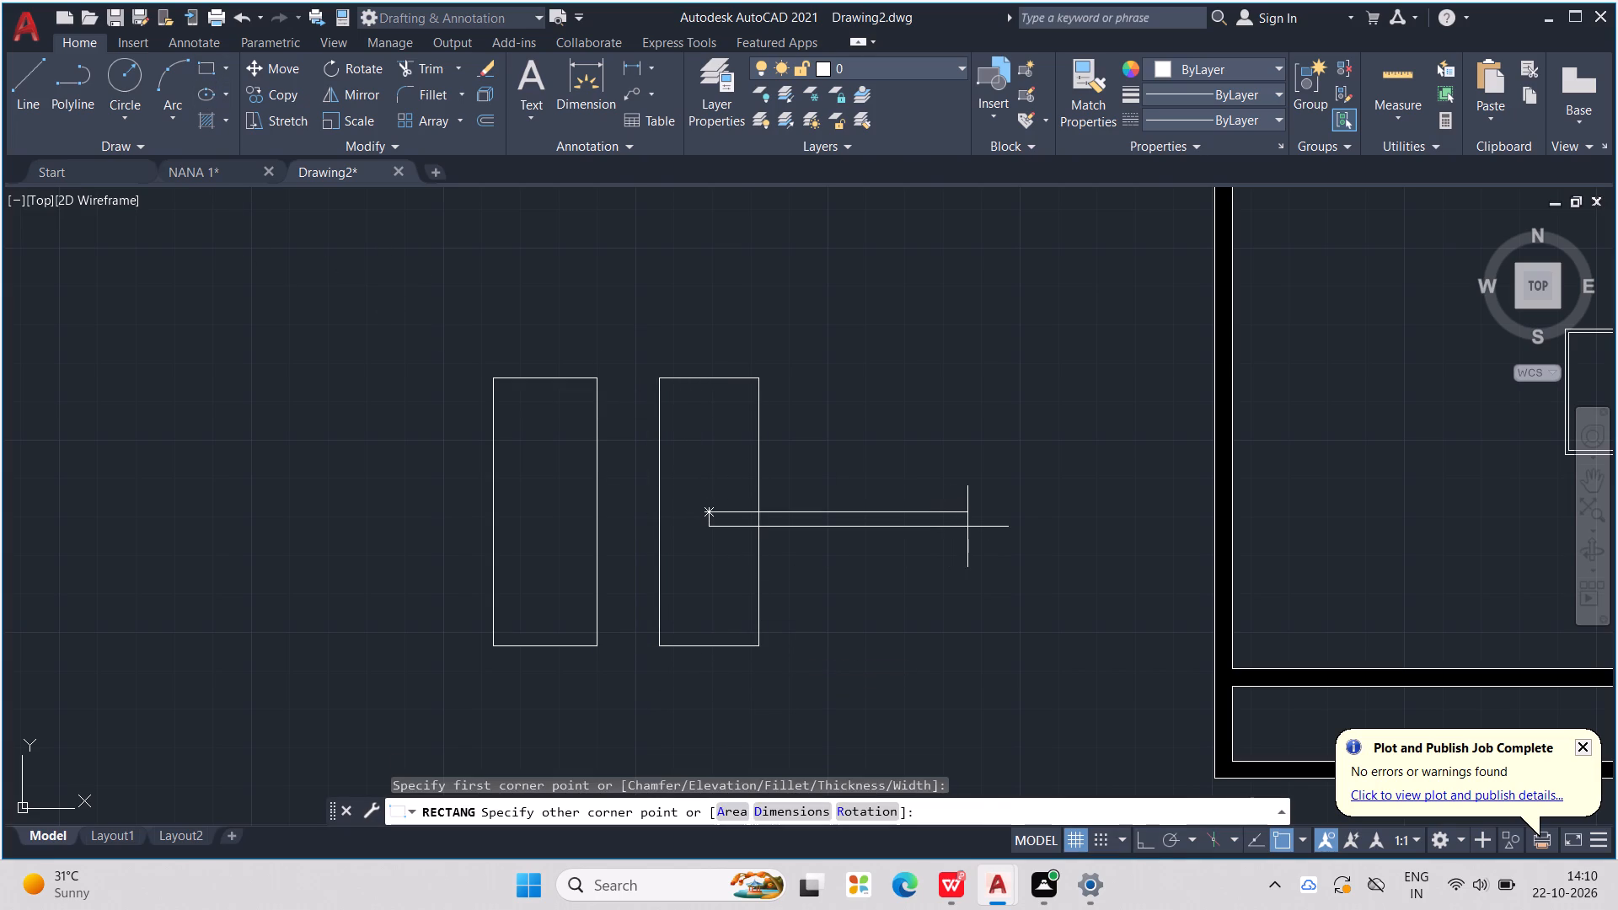
pyautogui.press('Escape')
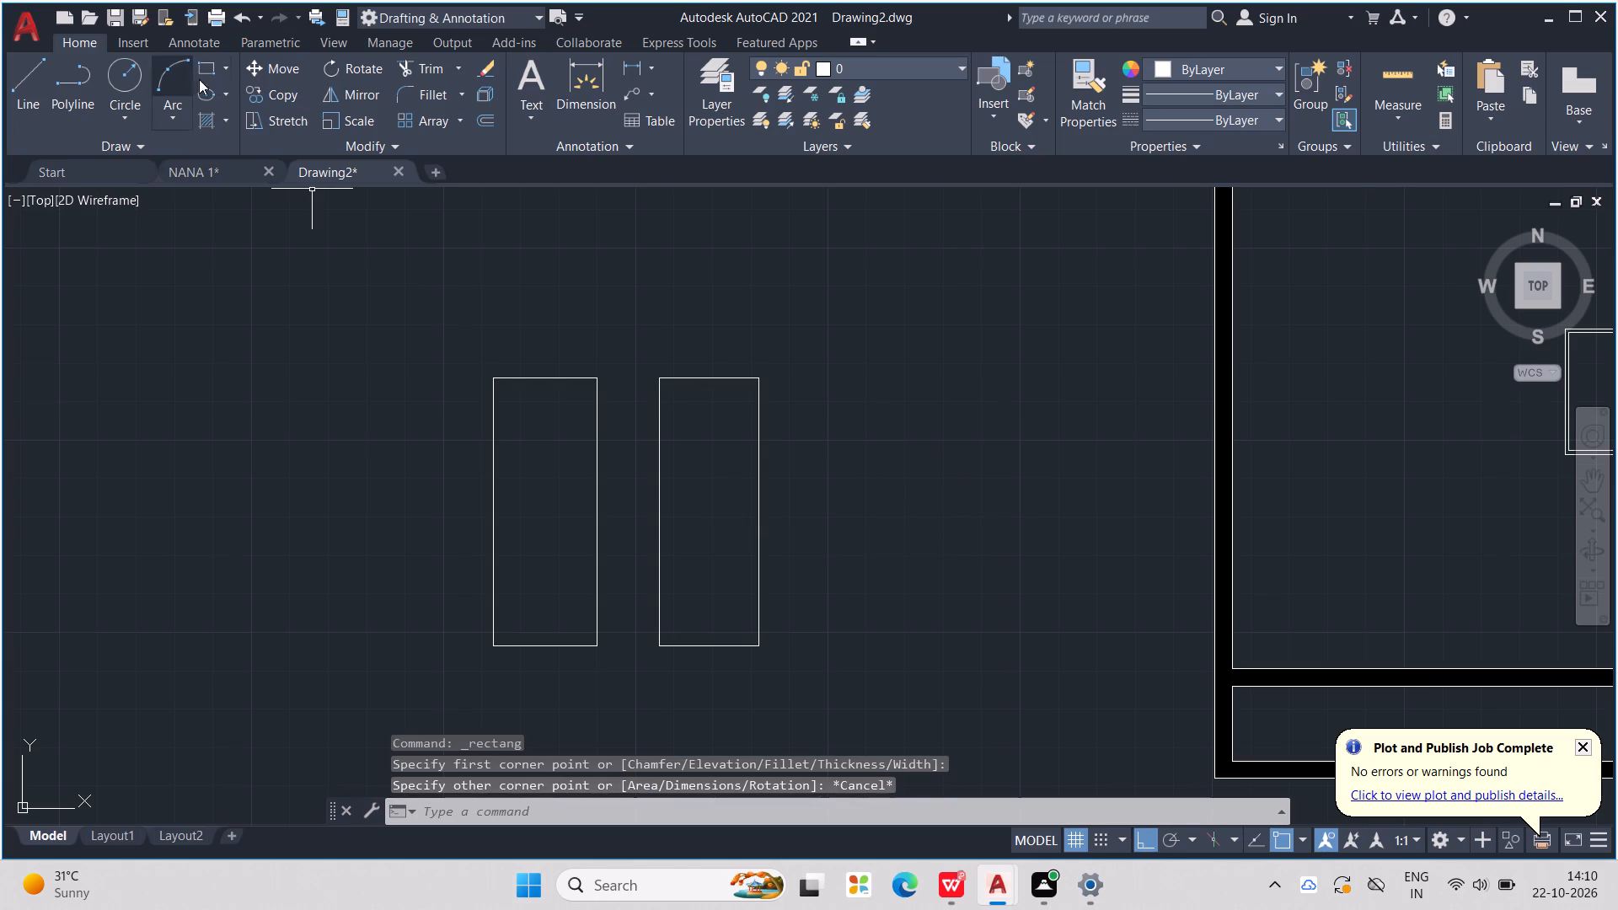
pyautogui.click(212, 73)
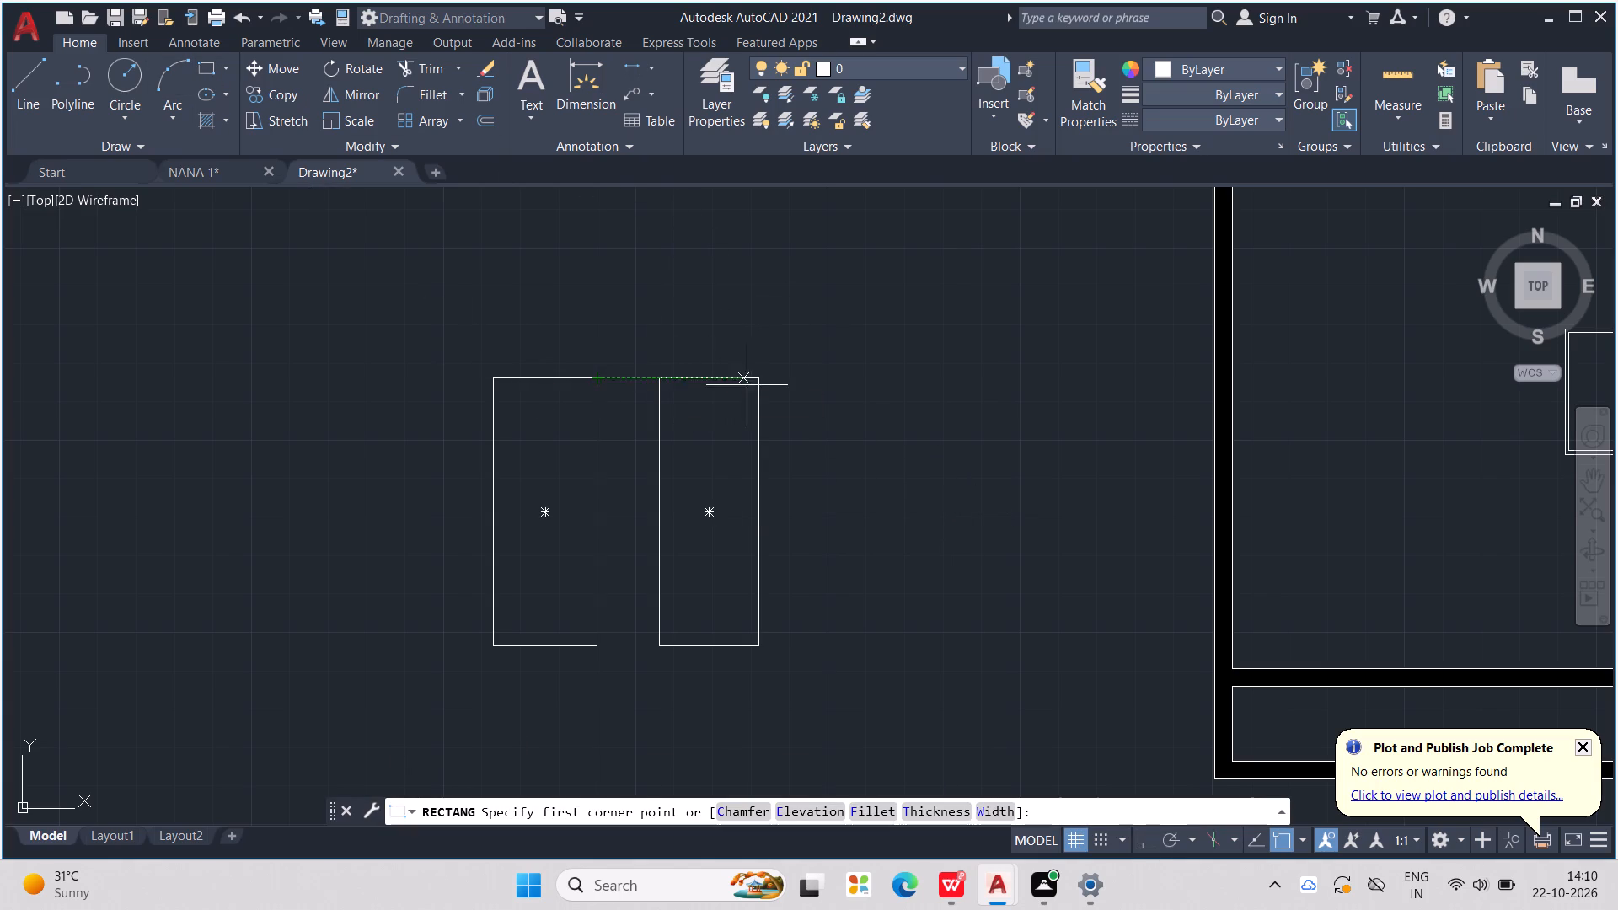
pyautogui.click(802, 375)
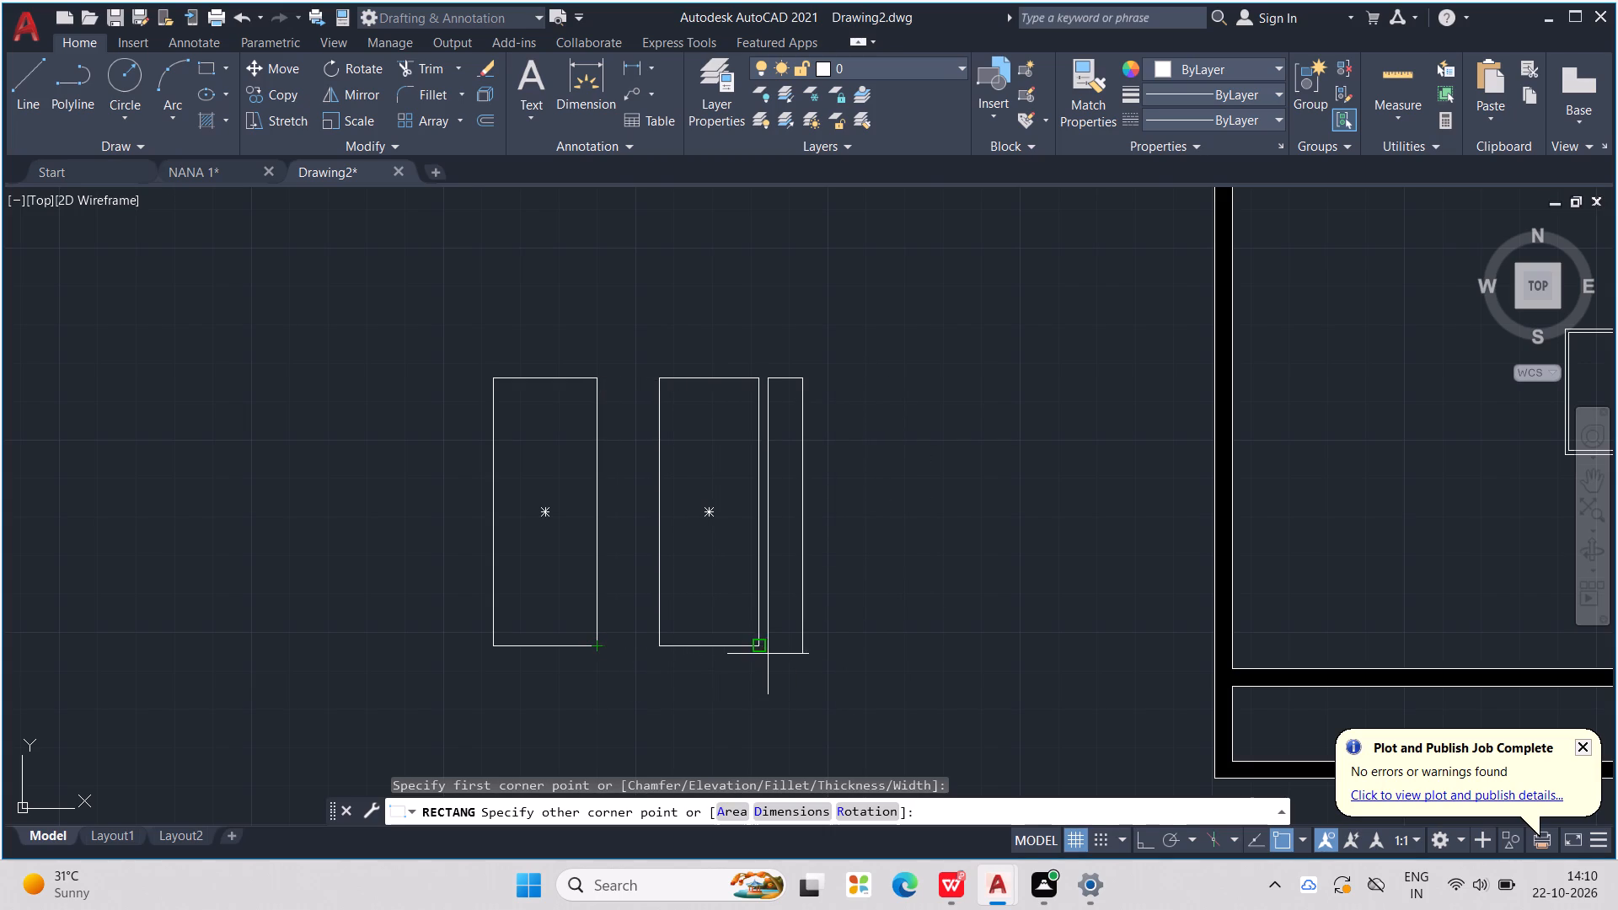
pyautogui.click(892, 654)
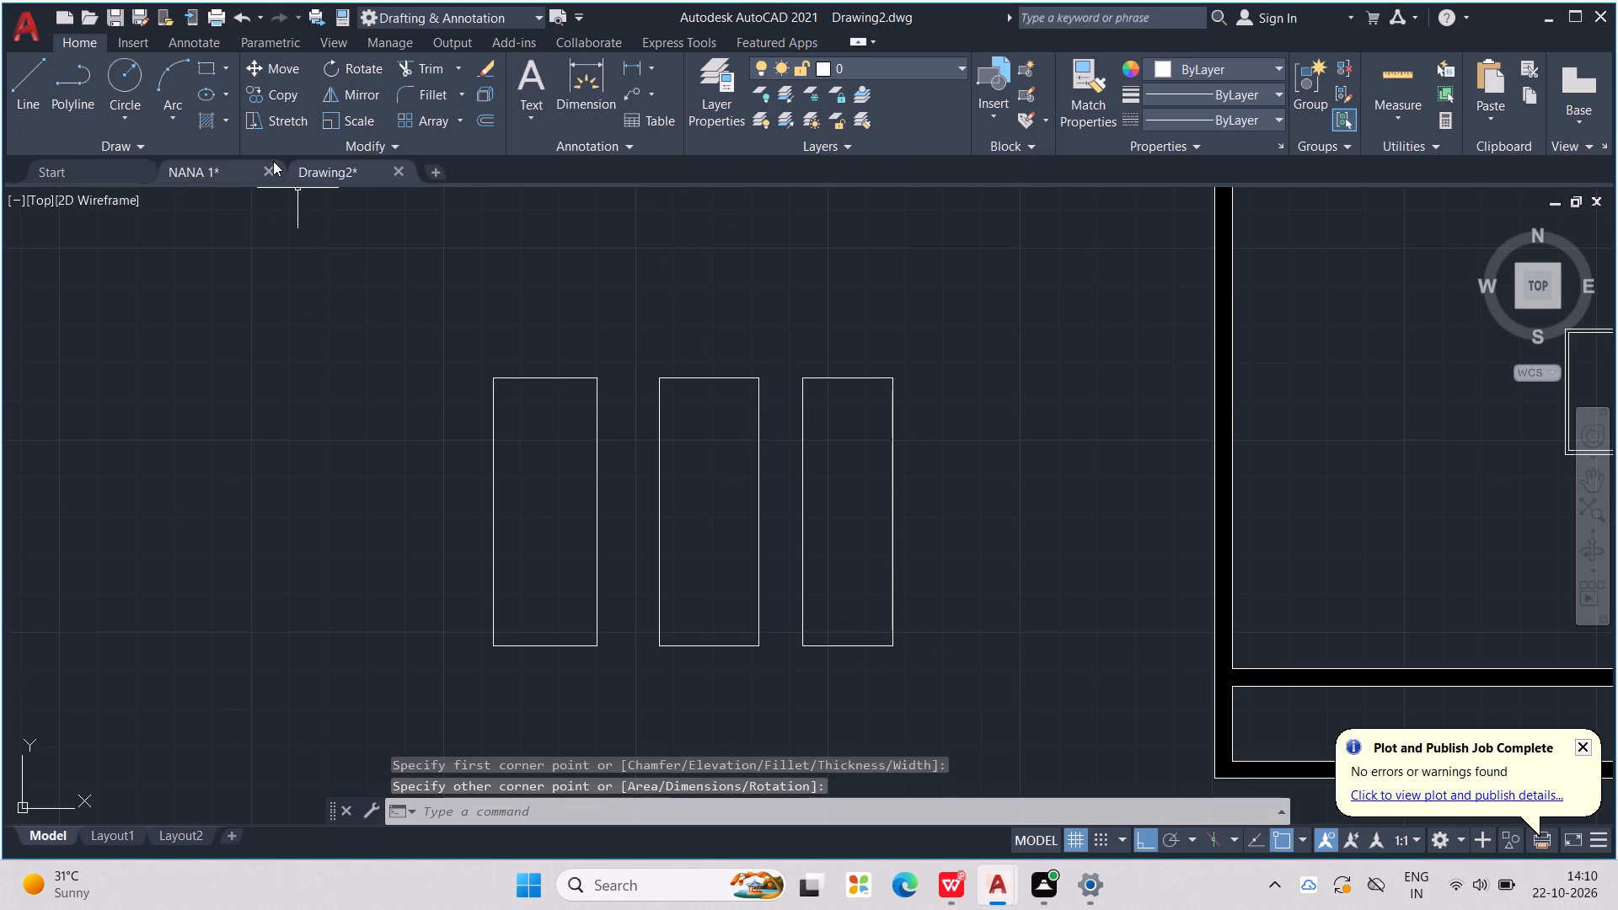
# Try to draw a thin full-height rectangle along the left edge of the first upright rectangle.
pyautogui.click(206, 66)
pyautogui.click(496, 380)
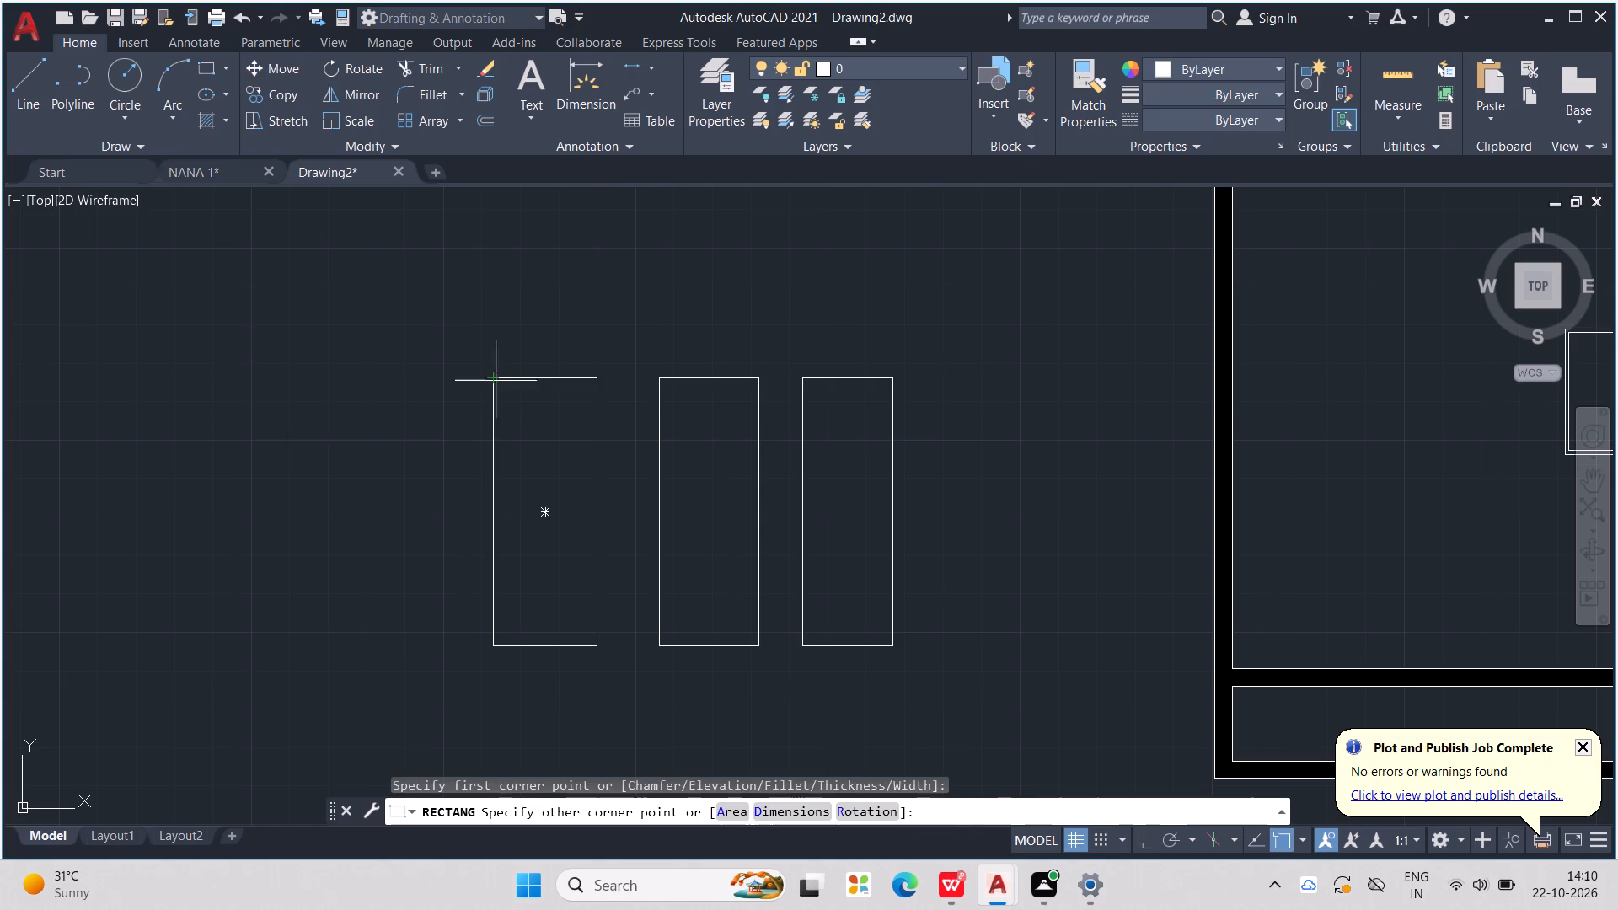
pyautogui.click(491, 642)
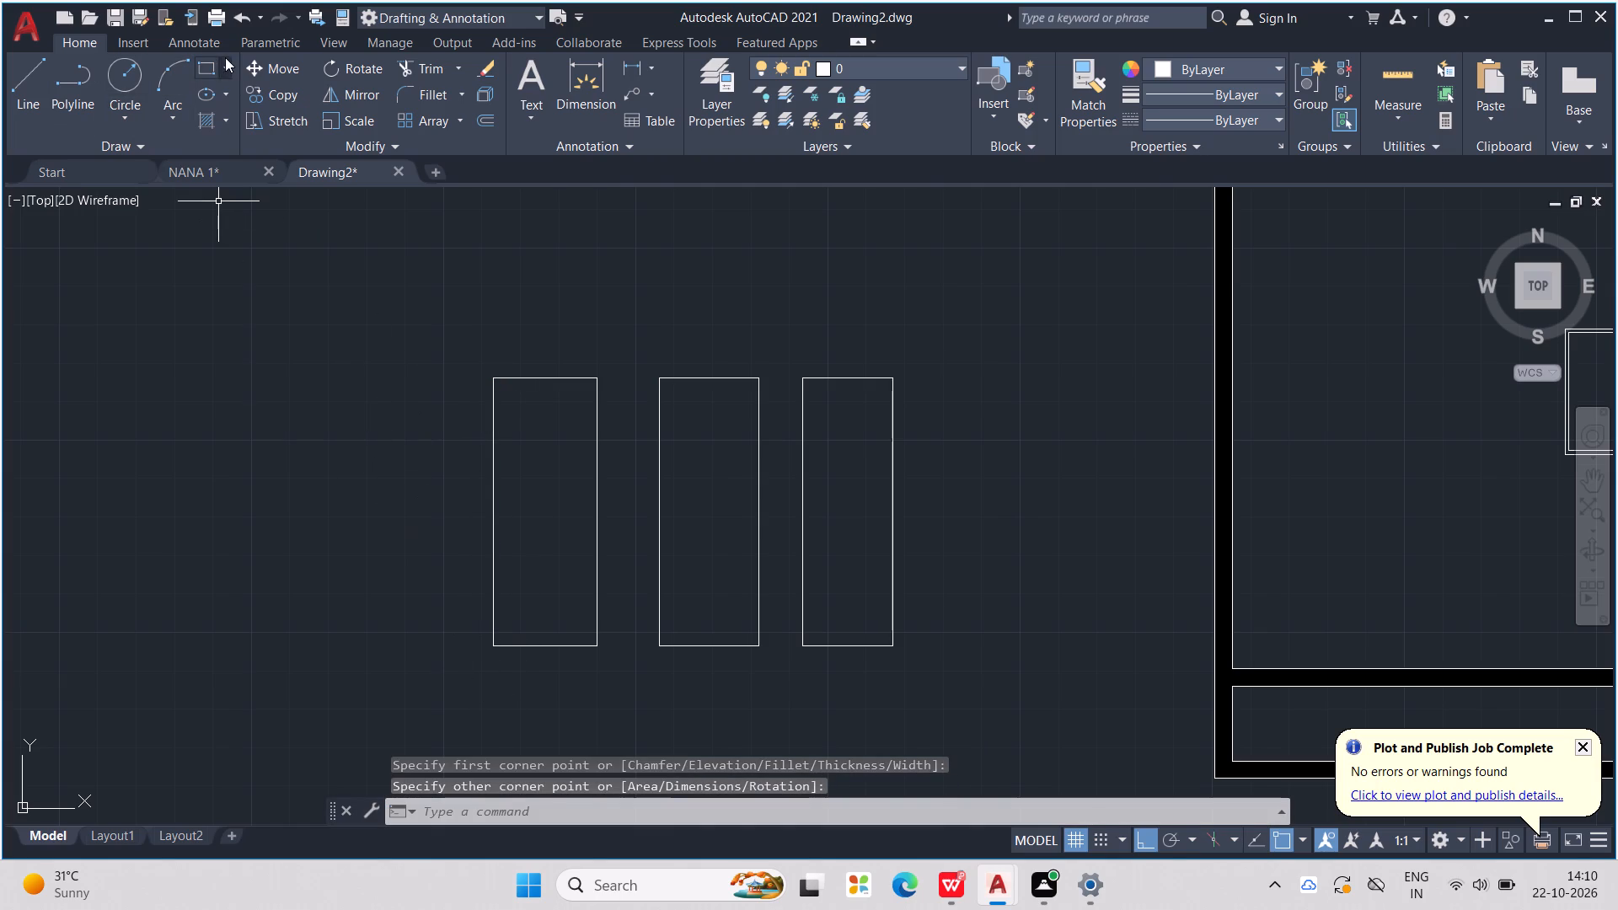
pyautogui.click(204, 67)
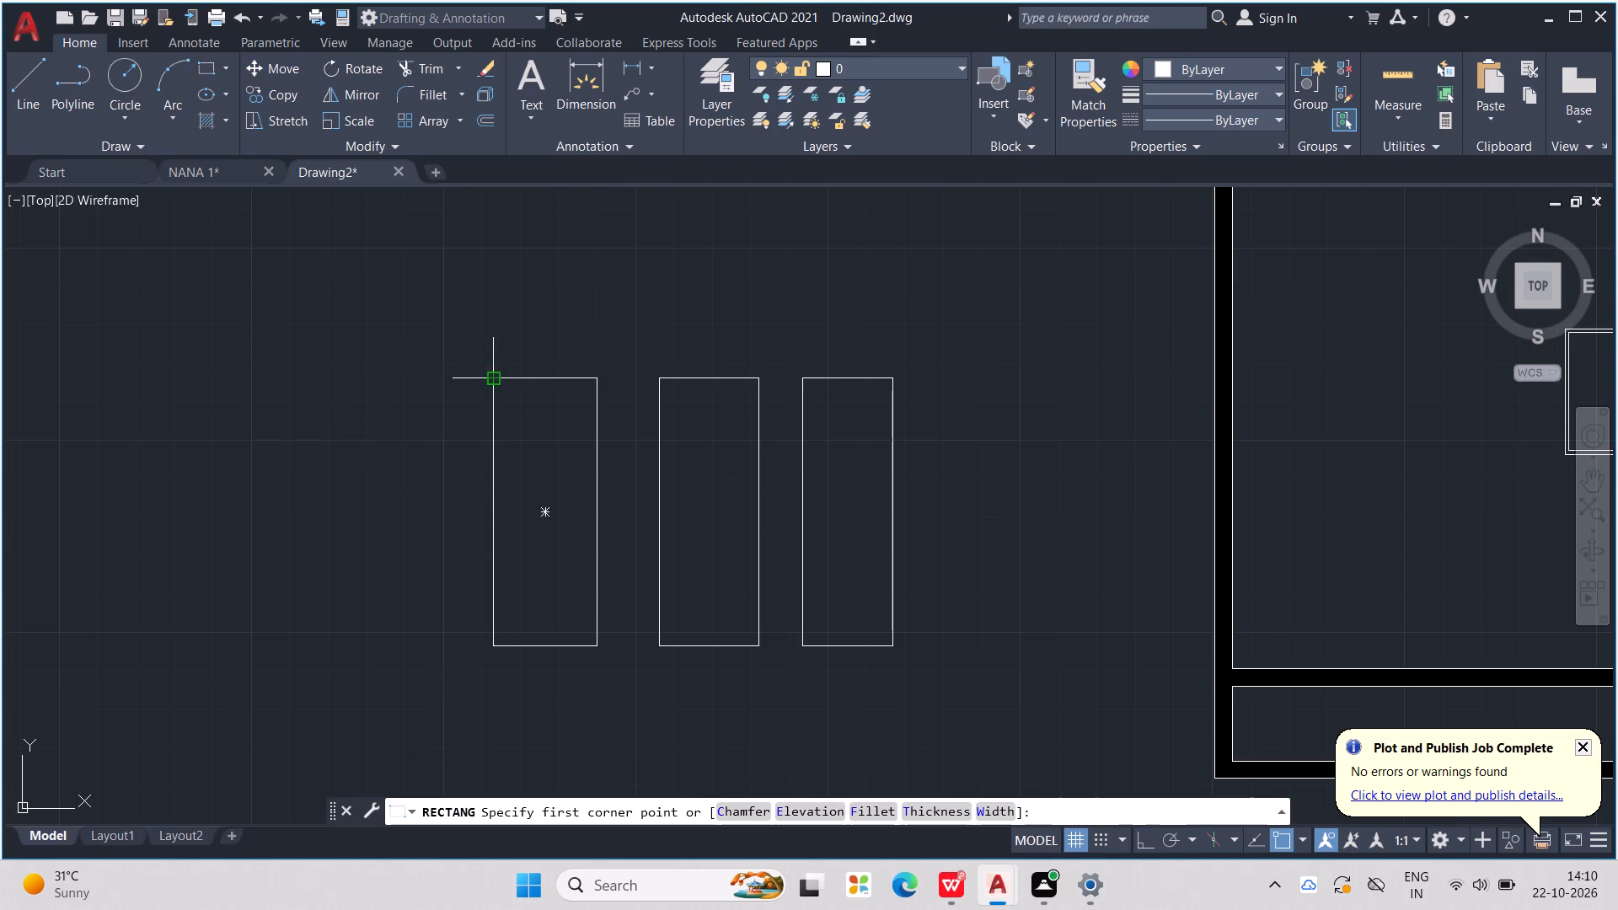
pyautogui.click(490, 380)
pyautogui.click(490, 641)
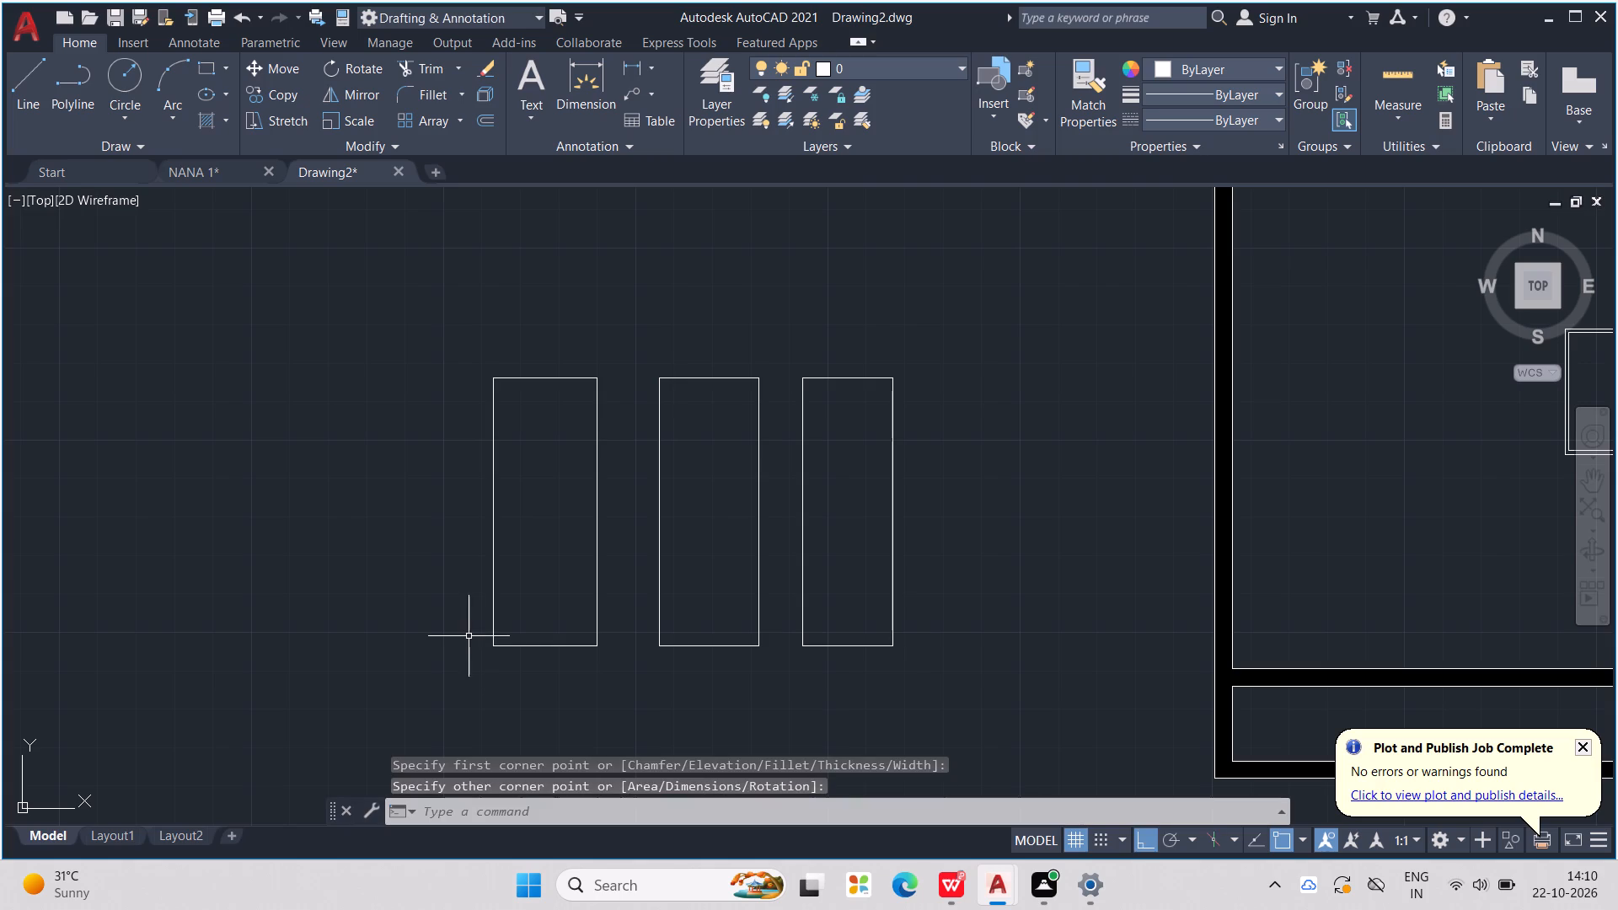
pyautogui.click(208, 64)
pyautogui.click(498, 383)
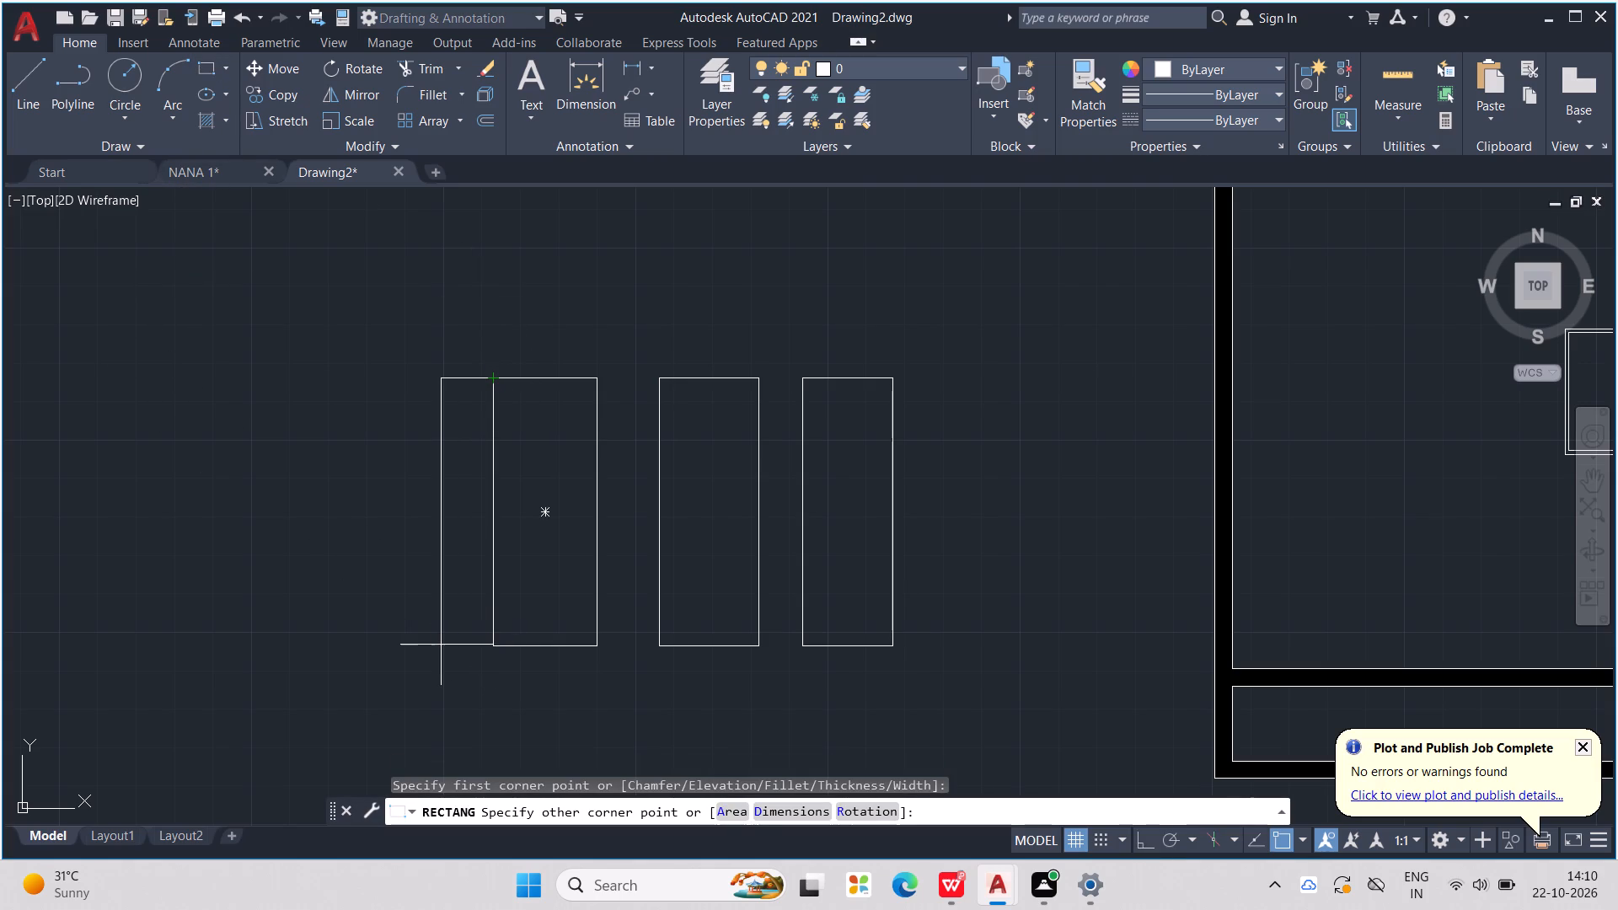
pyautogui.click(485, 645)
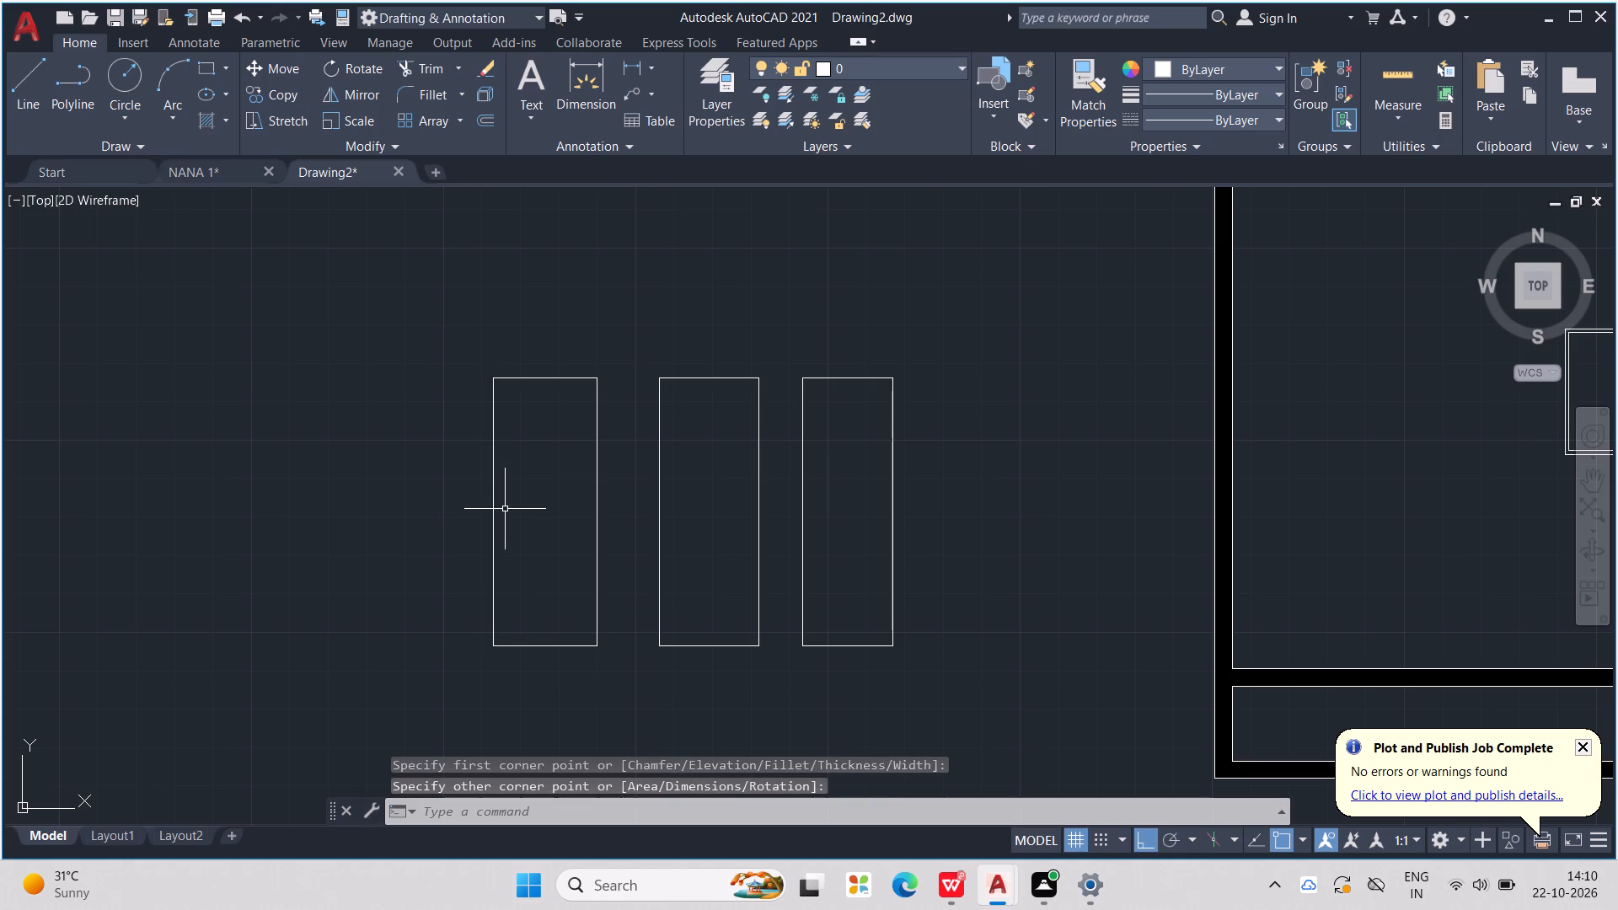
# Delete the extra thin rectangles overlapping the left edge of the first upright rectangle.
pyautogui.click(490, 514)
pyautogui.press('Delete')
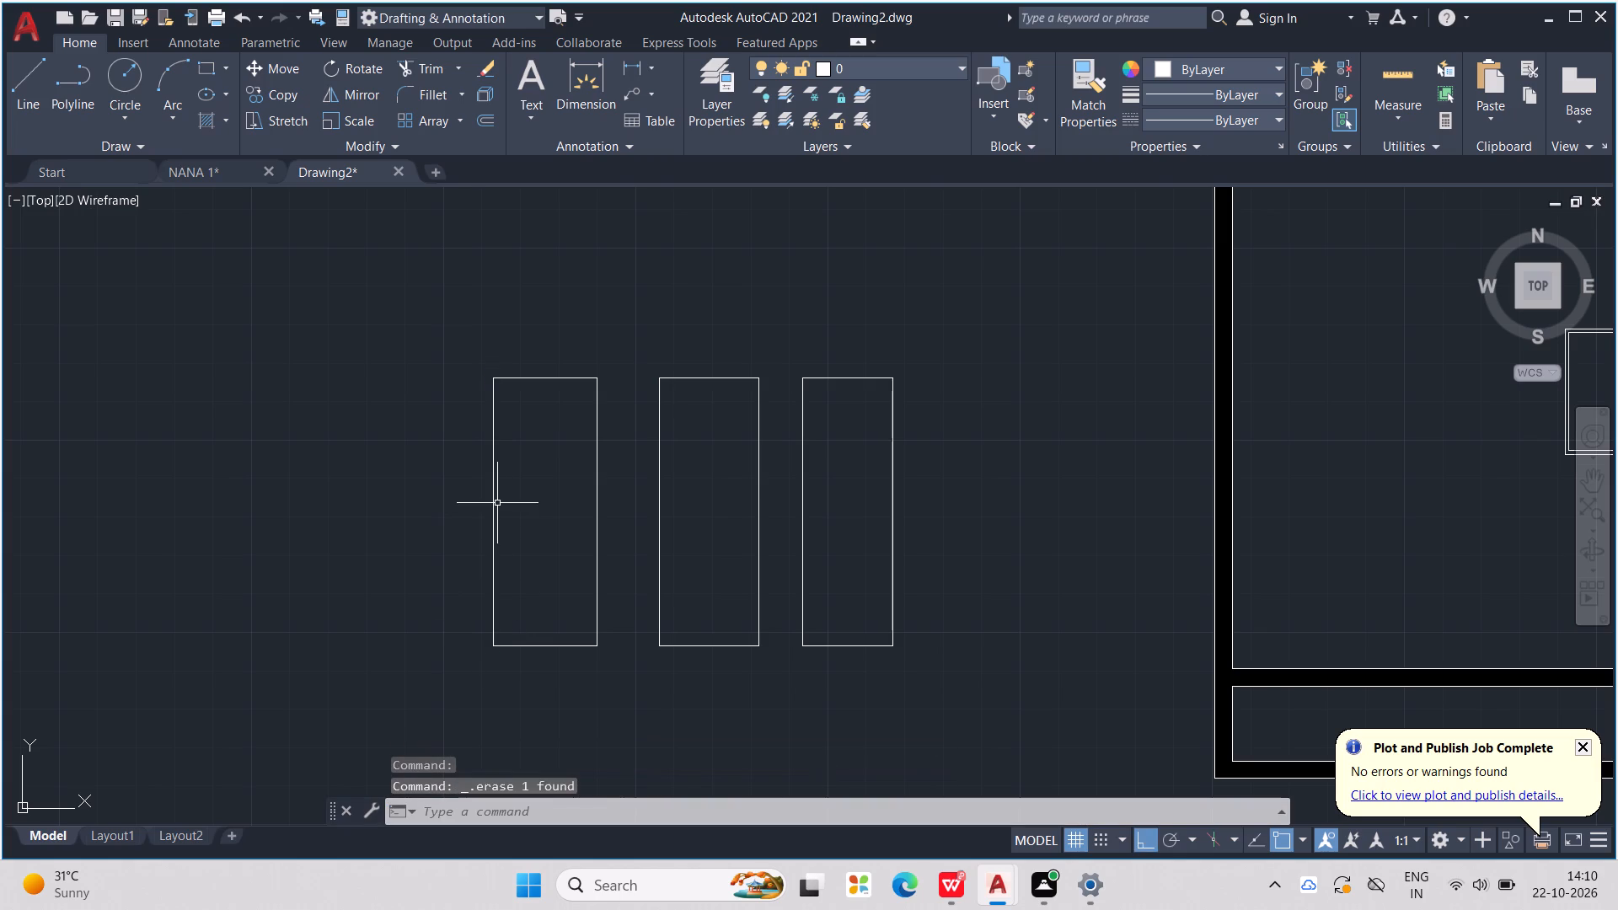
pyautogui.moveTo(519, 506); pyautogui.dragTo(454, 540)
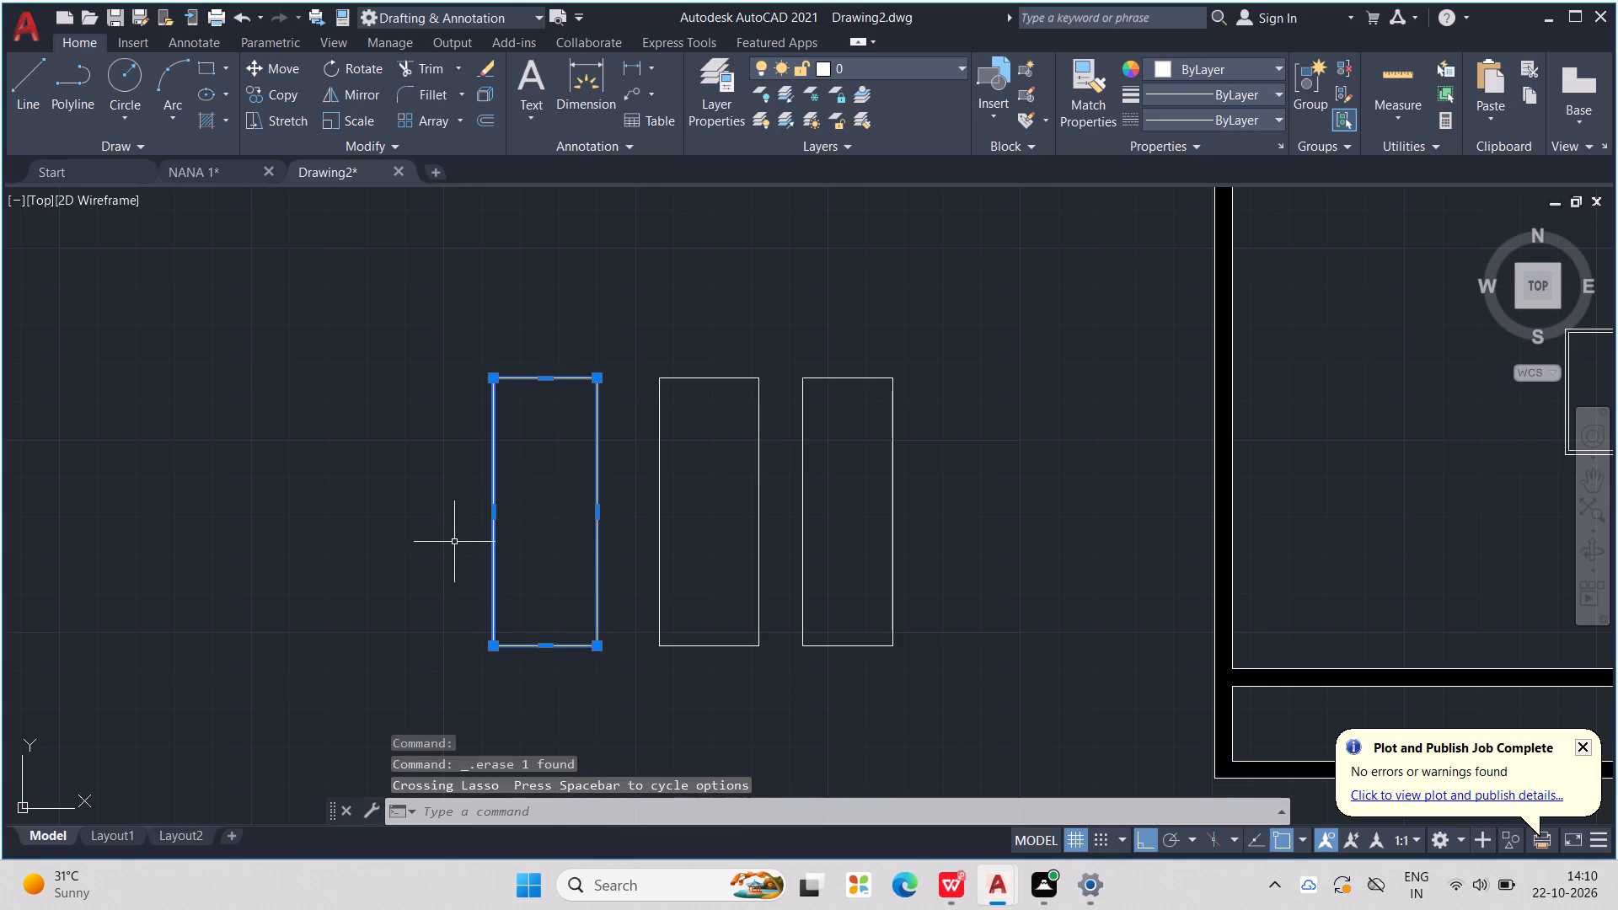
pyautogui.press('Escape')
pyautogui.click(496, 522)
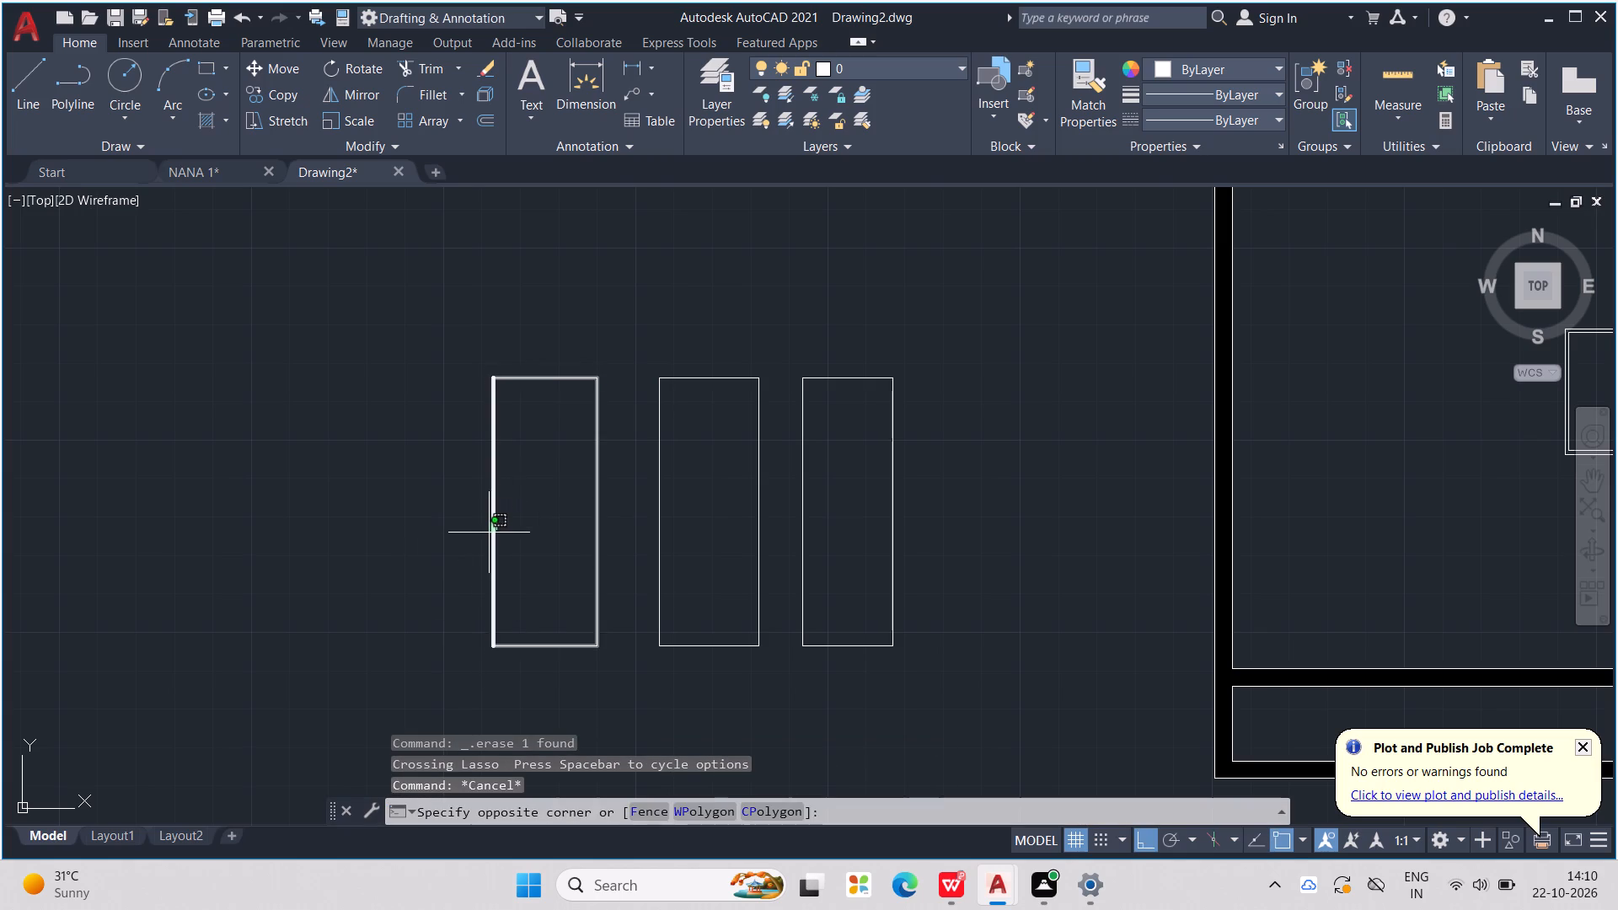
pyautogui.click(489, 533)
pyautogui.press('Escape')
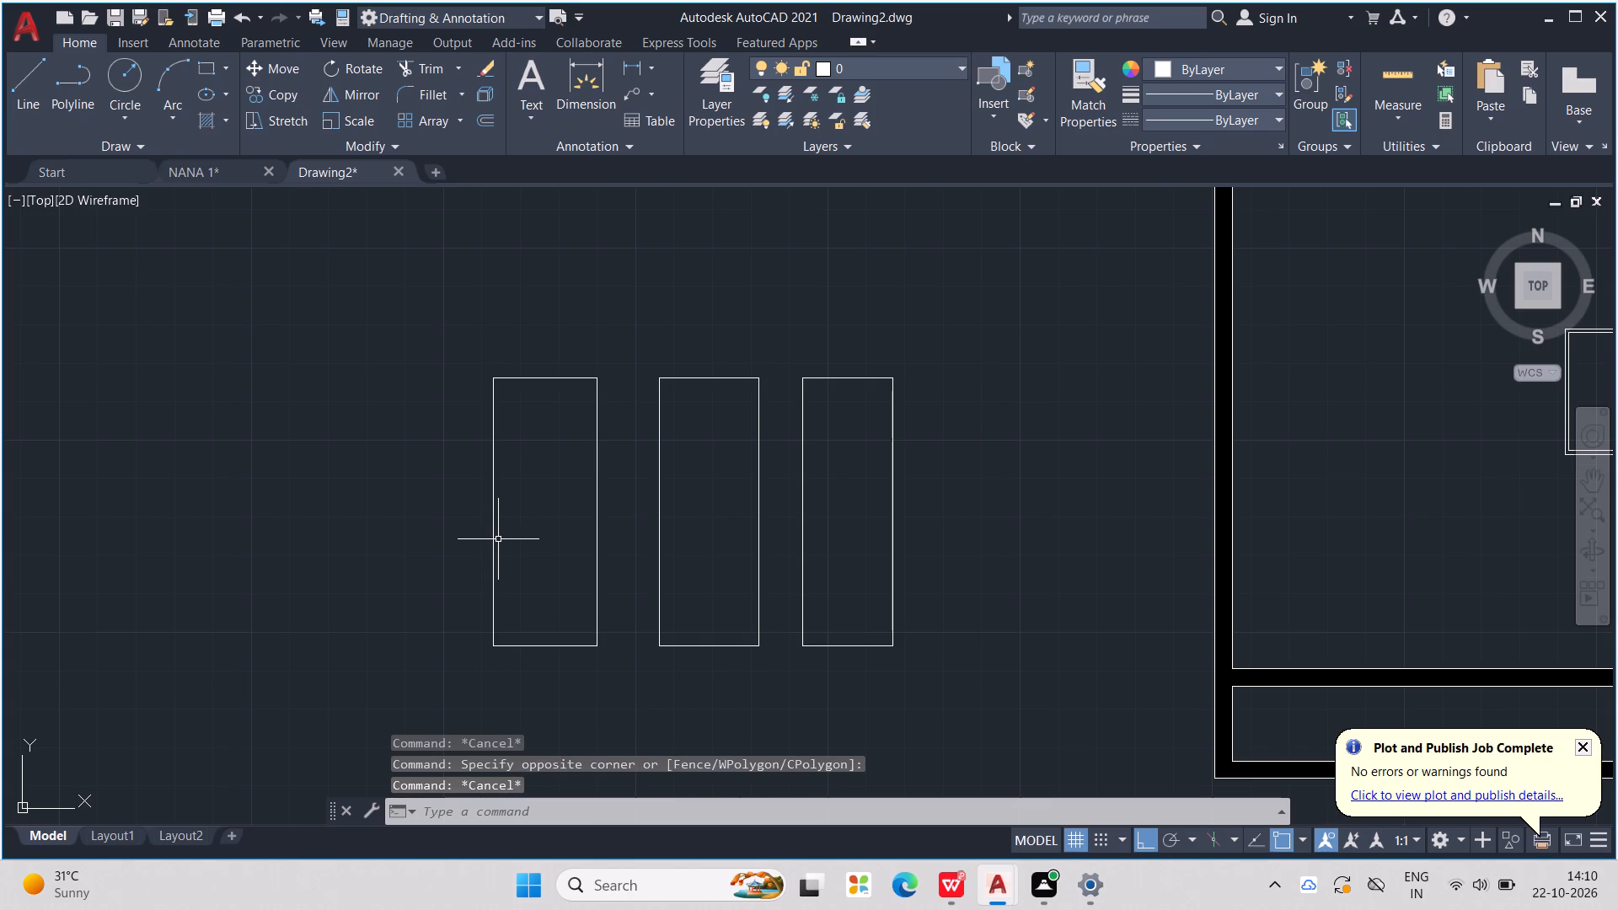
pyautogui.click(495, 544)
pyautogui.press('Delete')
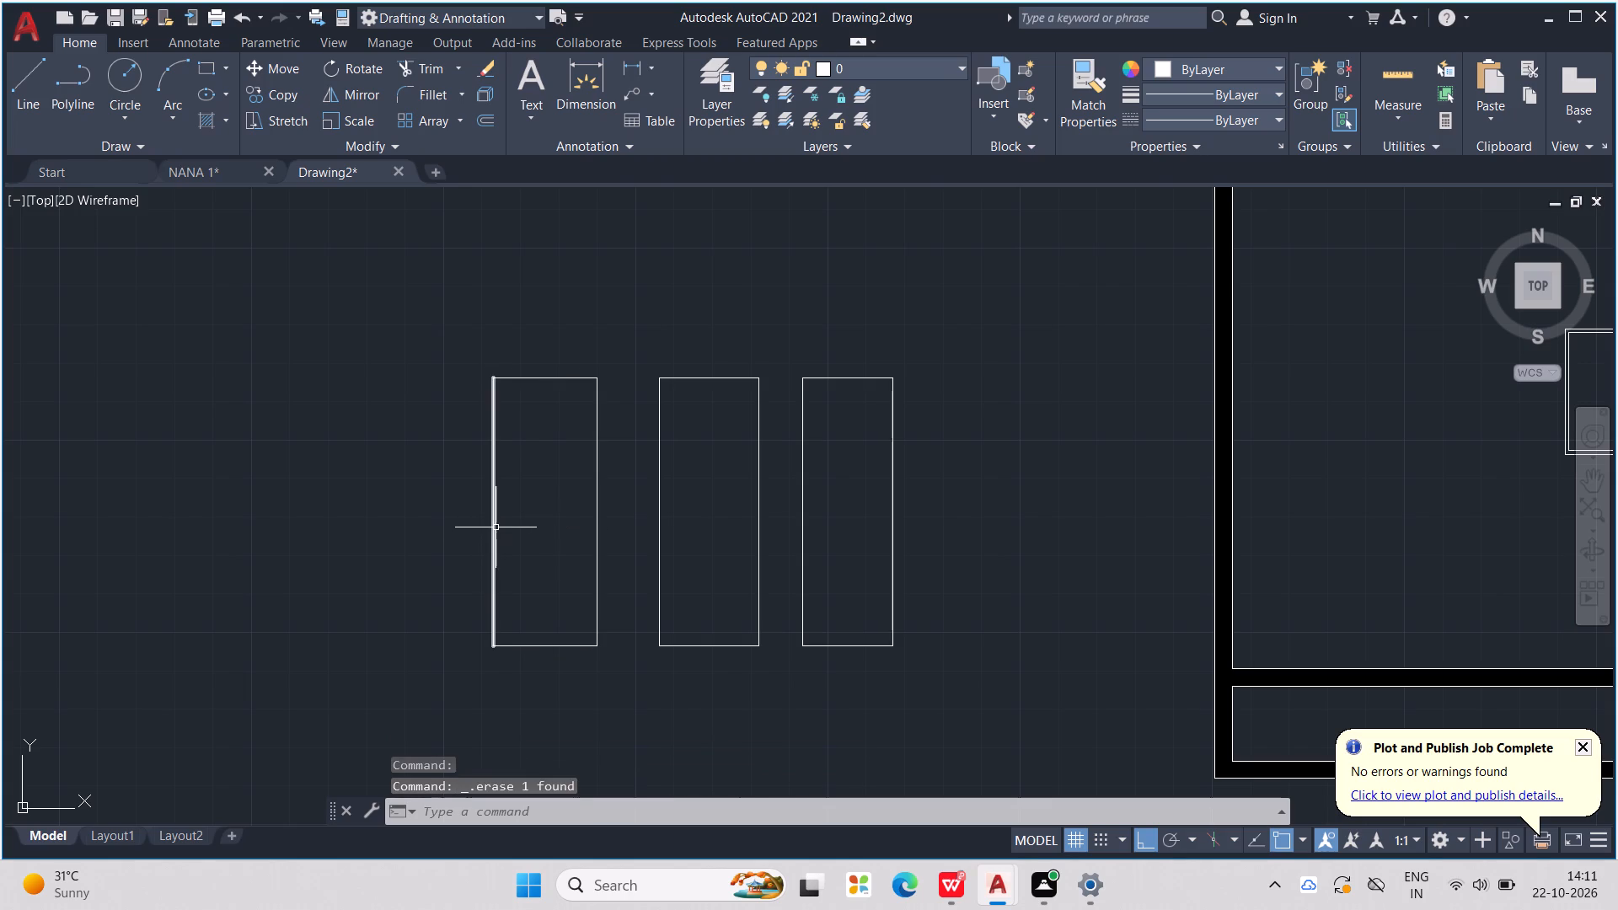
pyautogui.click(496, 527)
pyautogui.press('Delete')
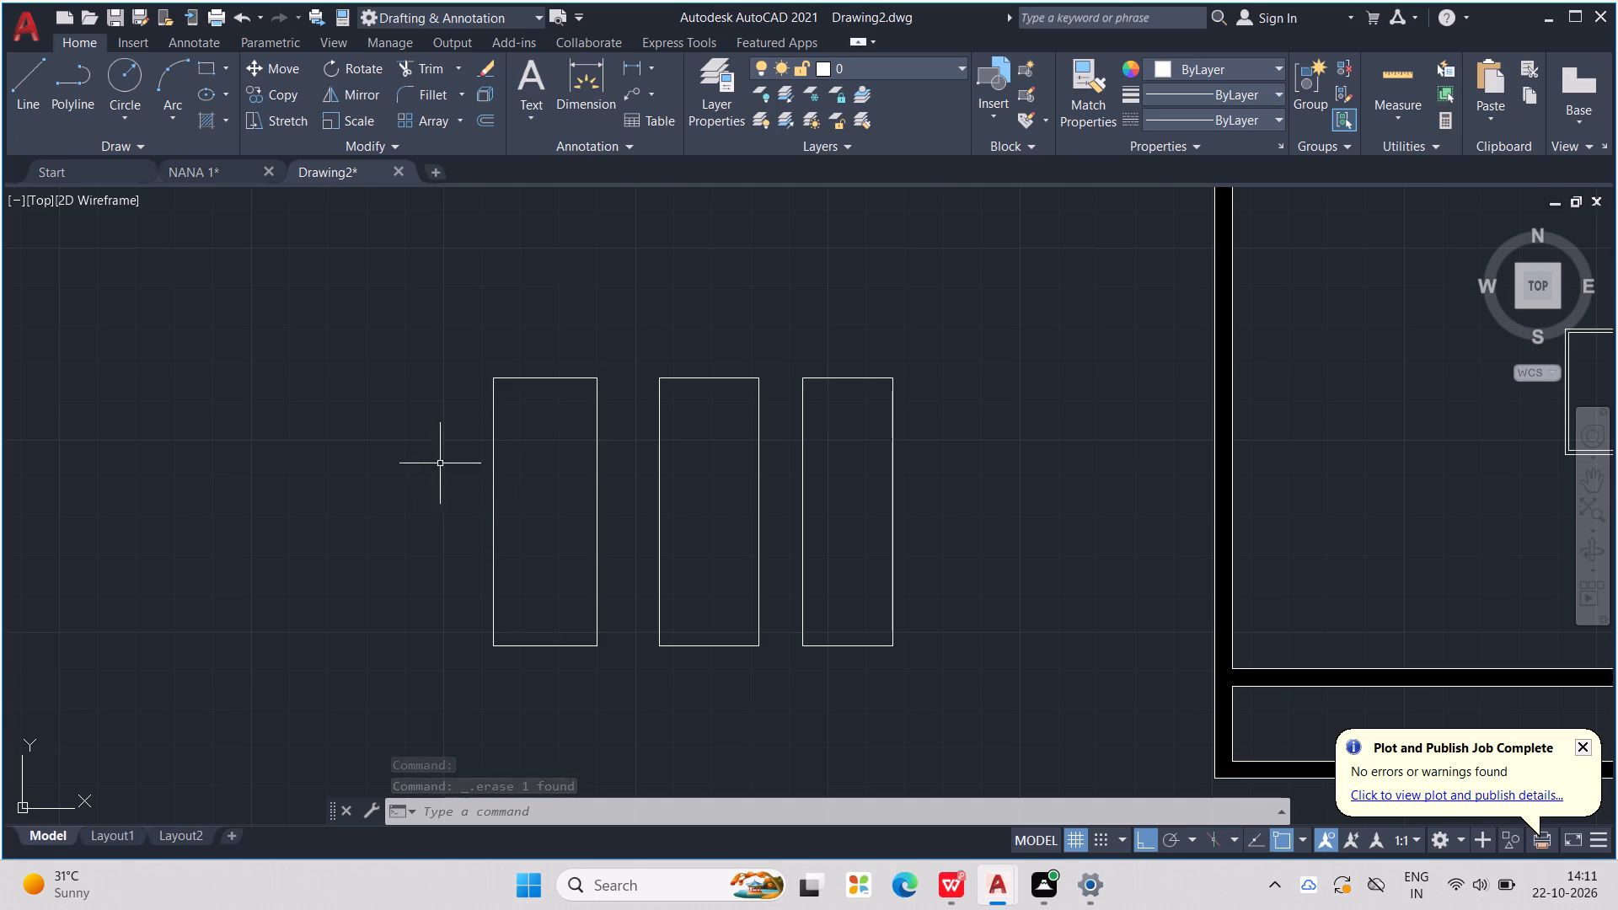
# Draw a horizontal strip rectangle about 4 inches high along the tops of all three upright rectangles, spanning their full width.
pyautogui.click(217, 62)
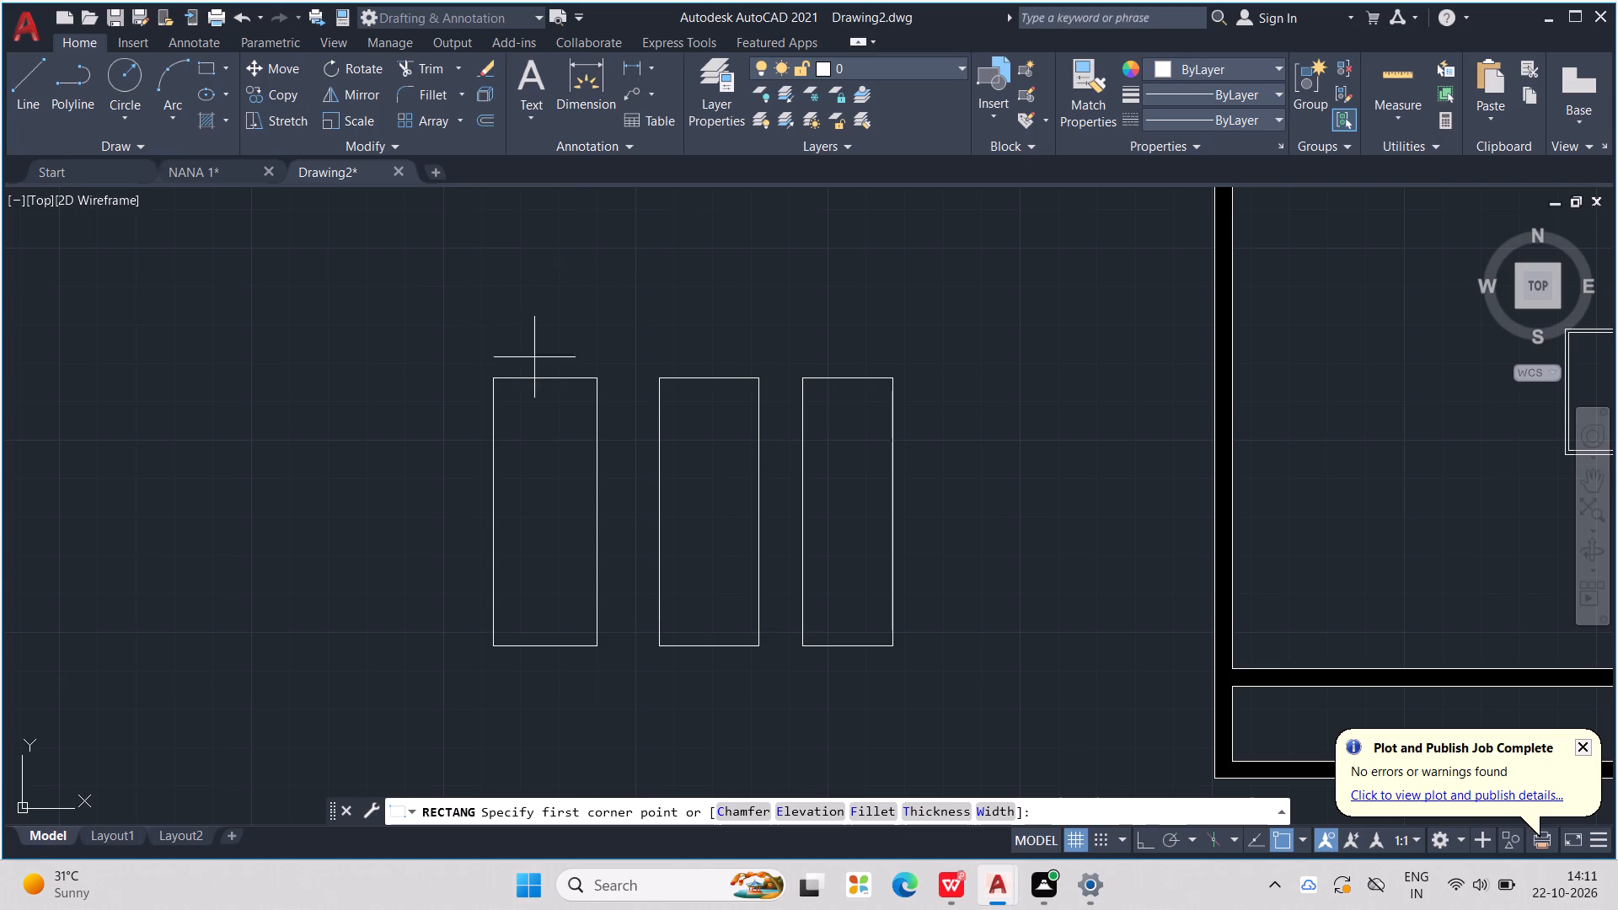
pyautogui.click(893, 377)
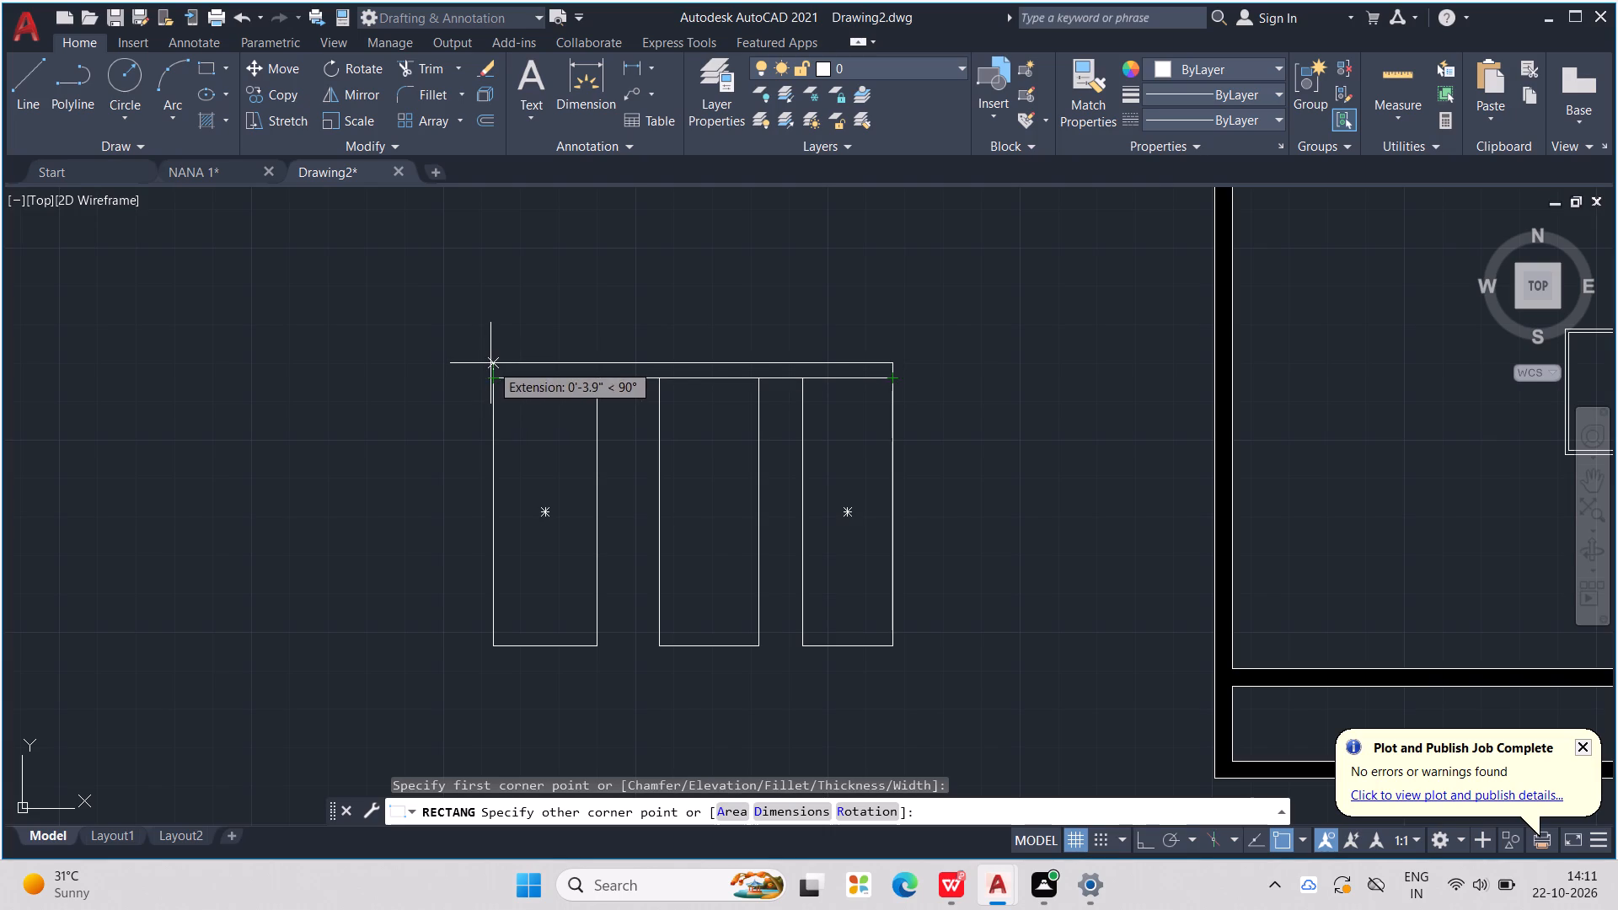
pyautogui.click(490, 363)
# Draw a narrow upright strip rectangle against the left edge of the first upright rectangle, from its top corner down near its base.
pyautogui.click(204, 57)
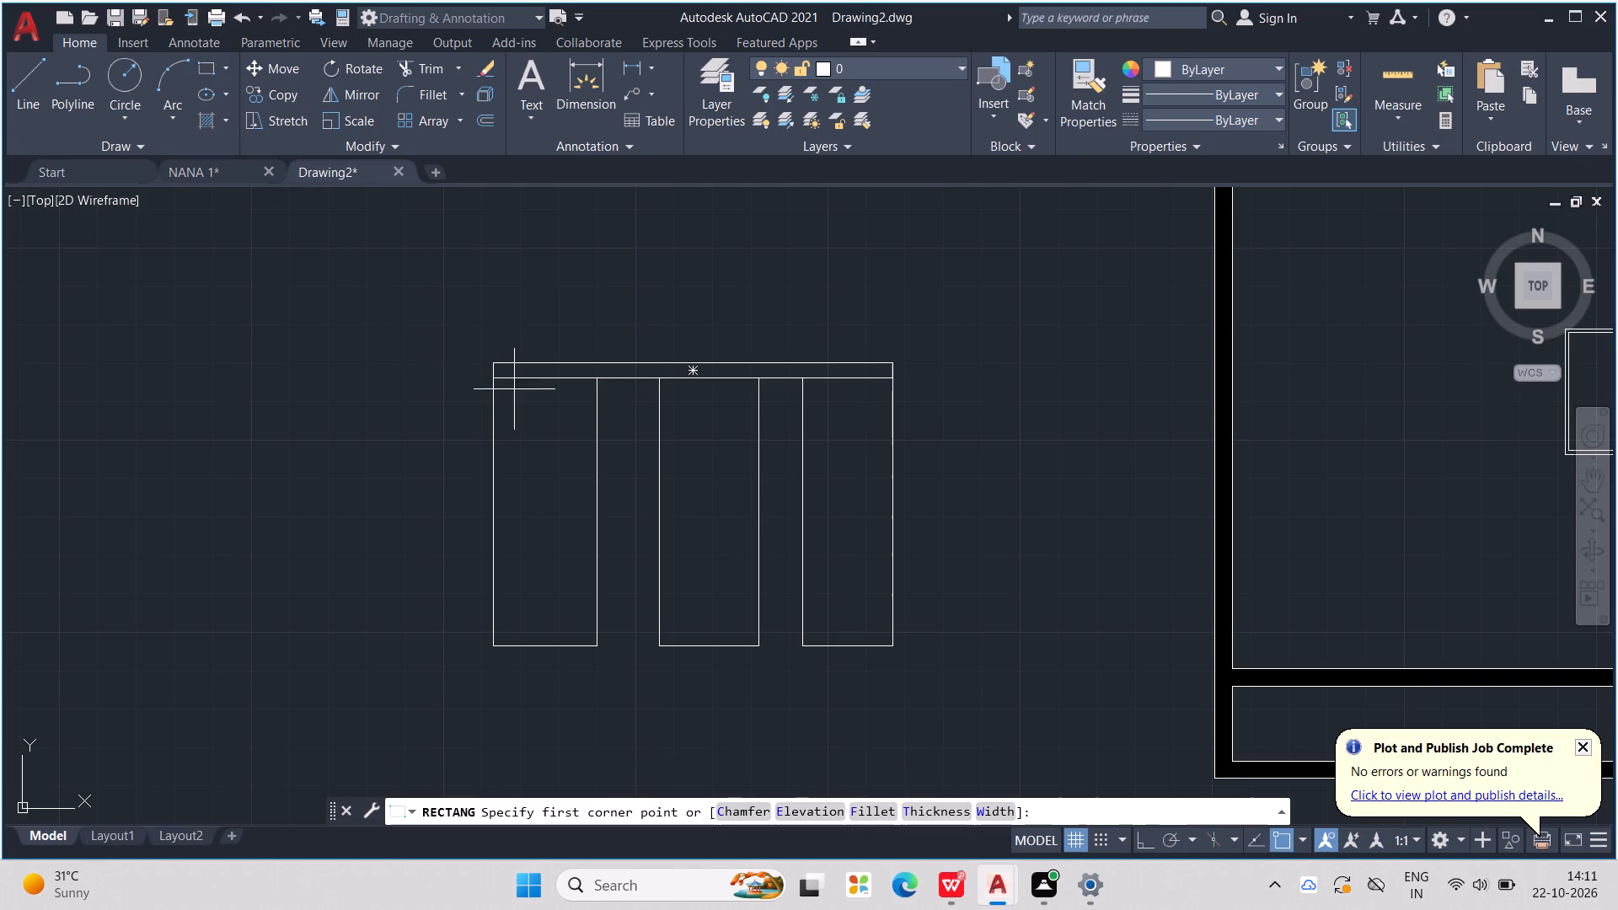
pyautogui.click(497, 382)
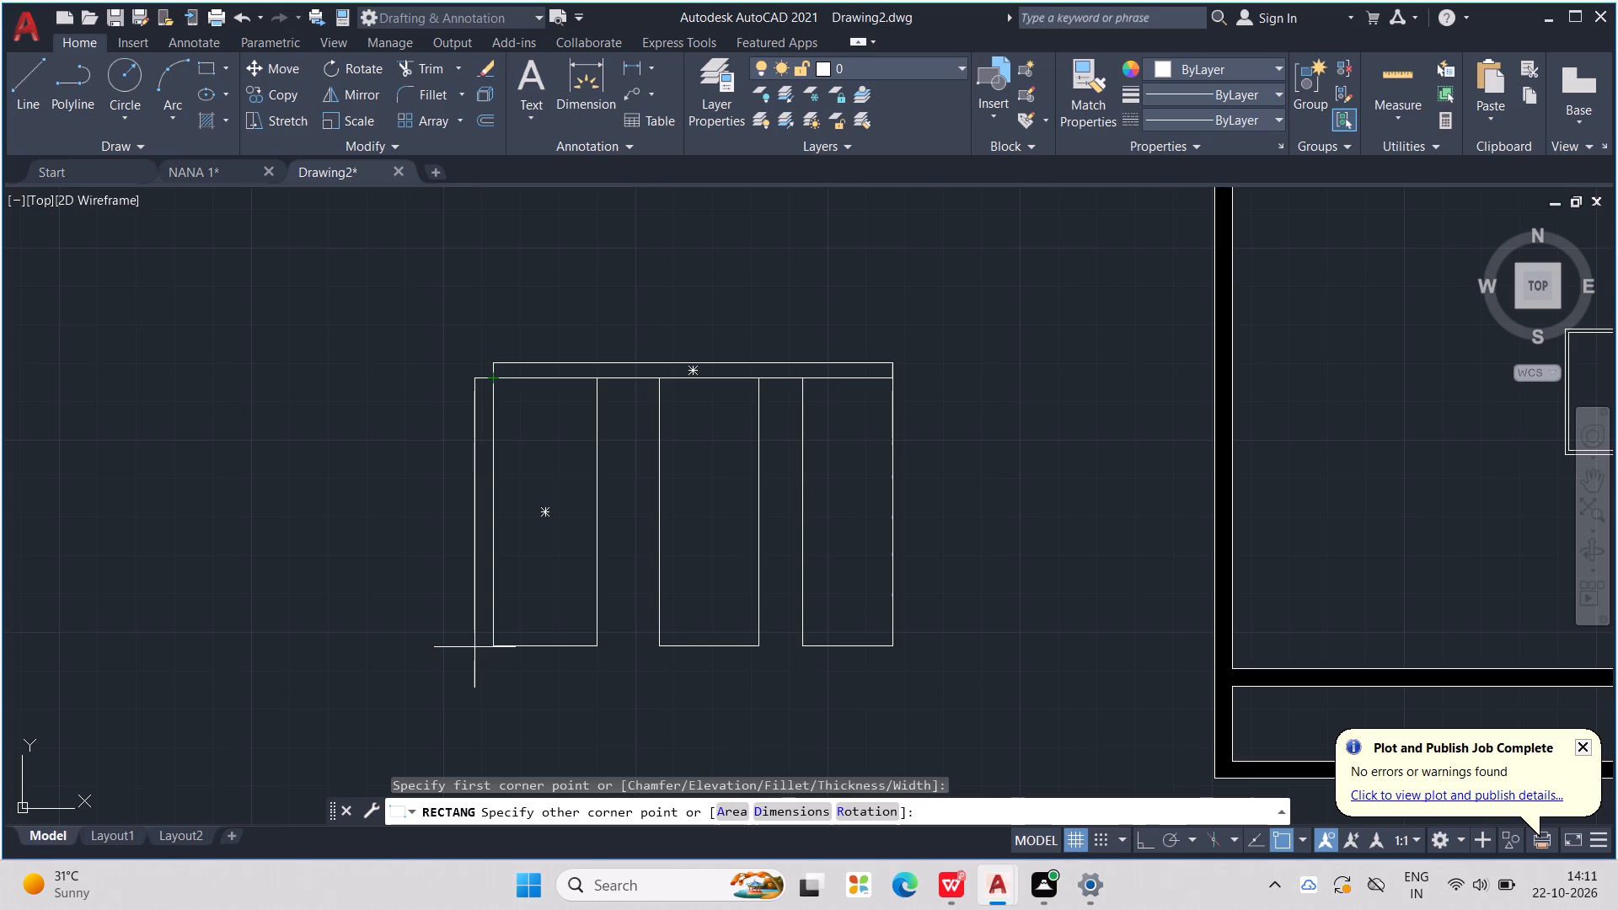
pyautogui.click(474, 640)
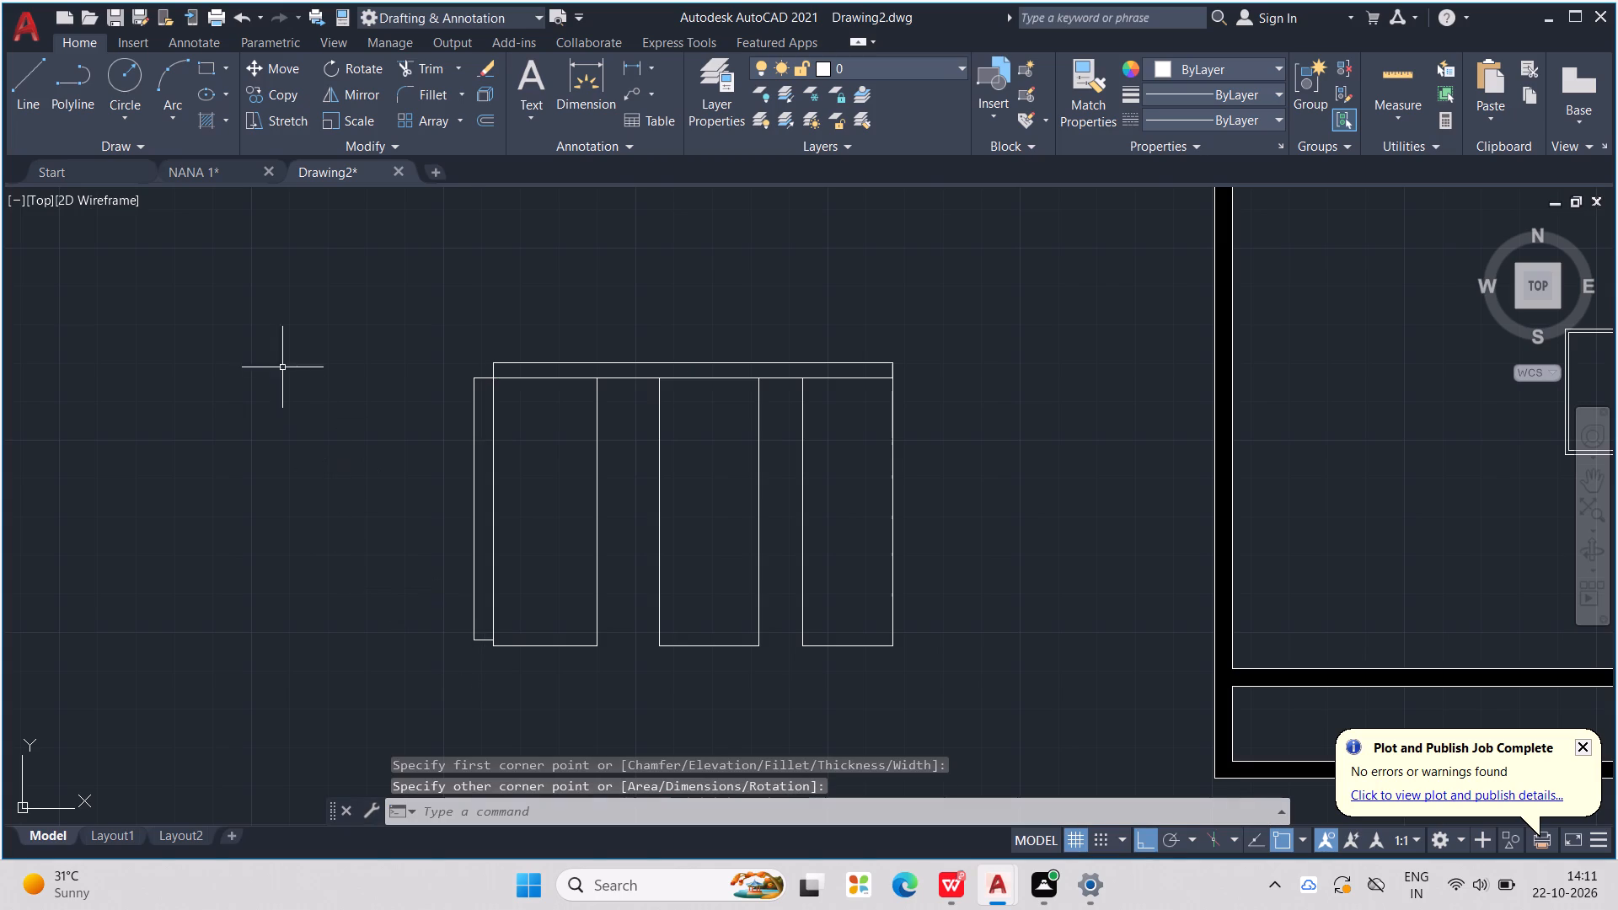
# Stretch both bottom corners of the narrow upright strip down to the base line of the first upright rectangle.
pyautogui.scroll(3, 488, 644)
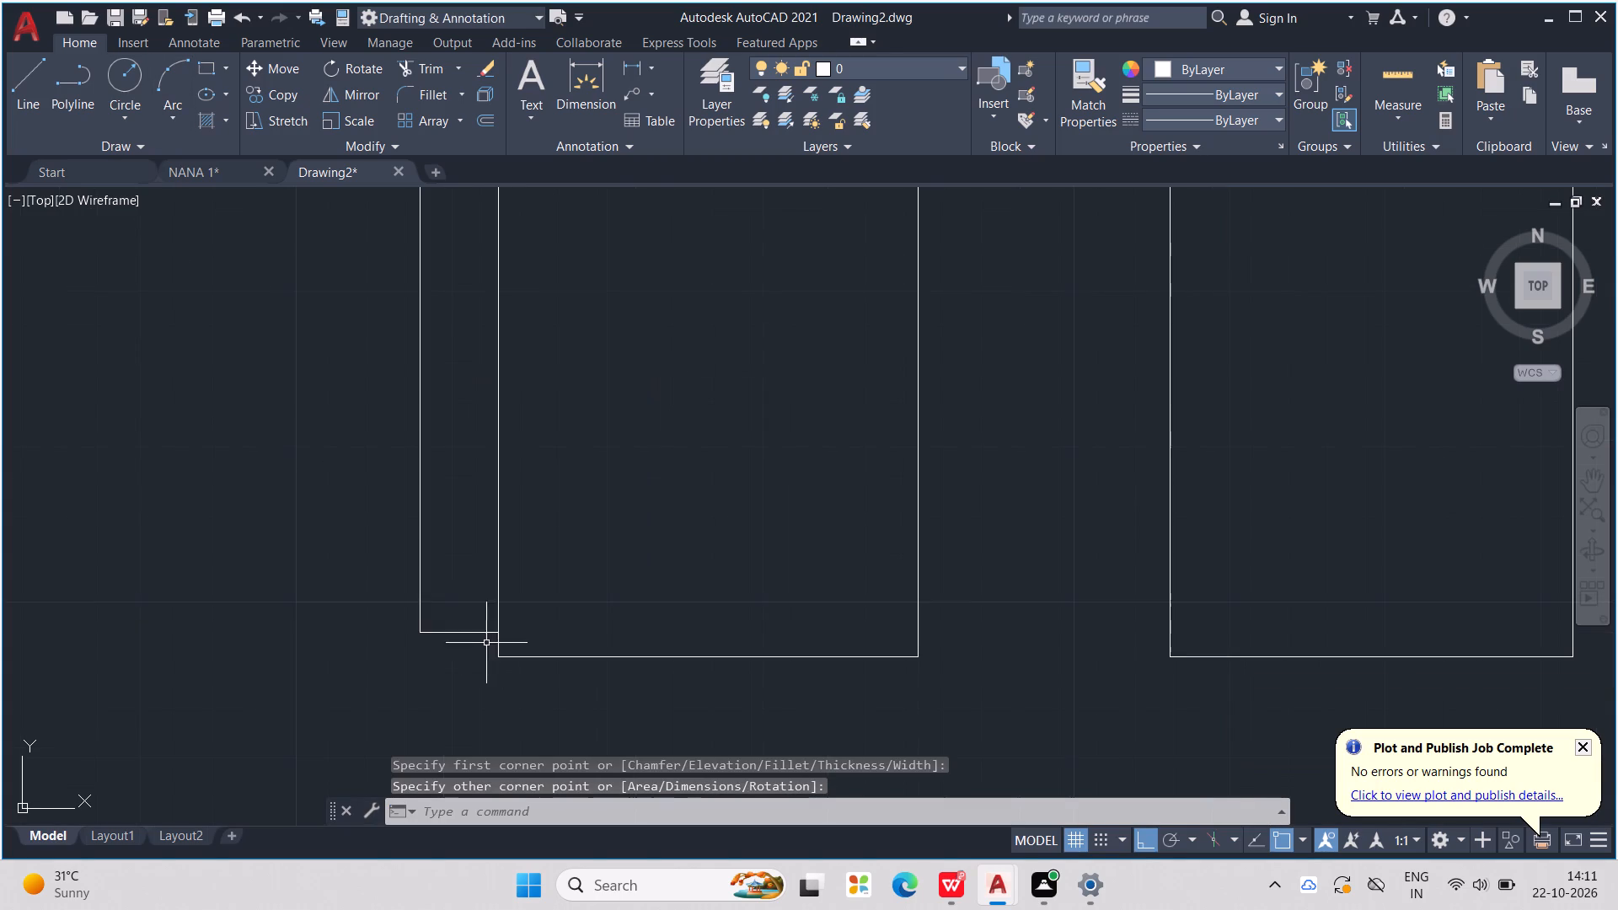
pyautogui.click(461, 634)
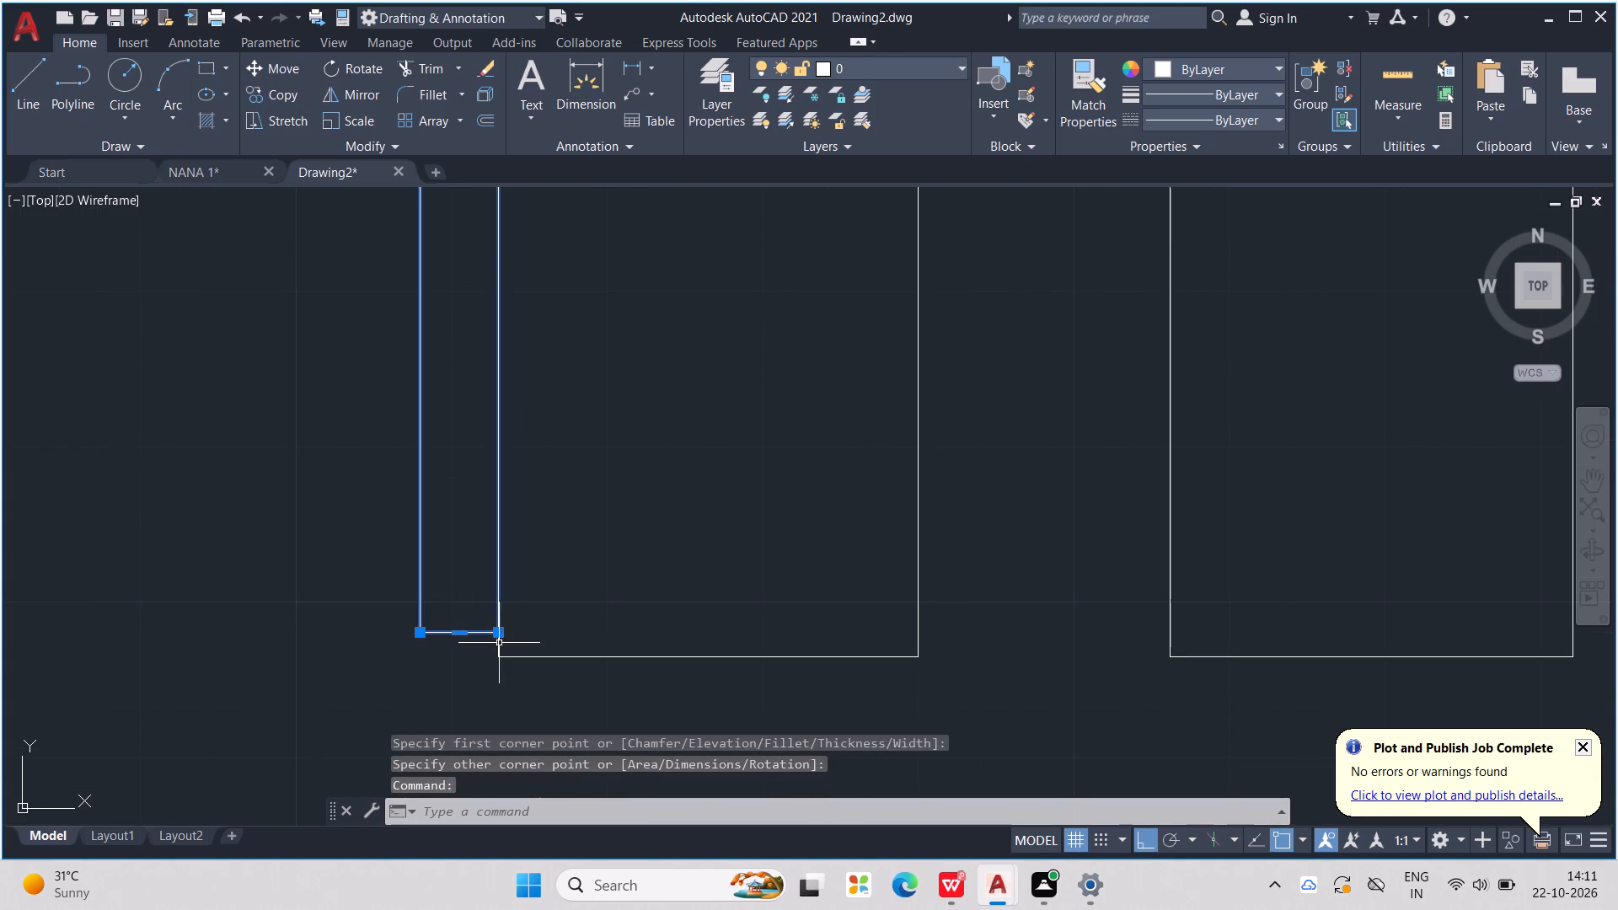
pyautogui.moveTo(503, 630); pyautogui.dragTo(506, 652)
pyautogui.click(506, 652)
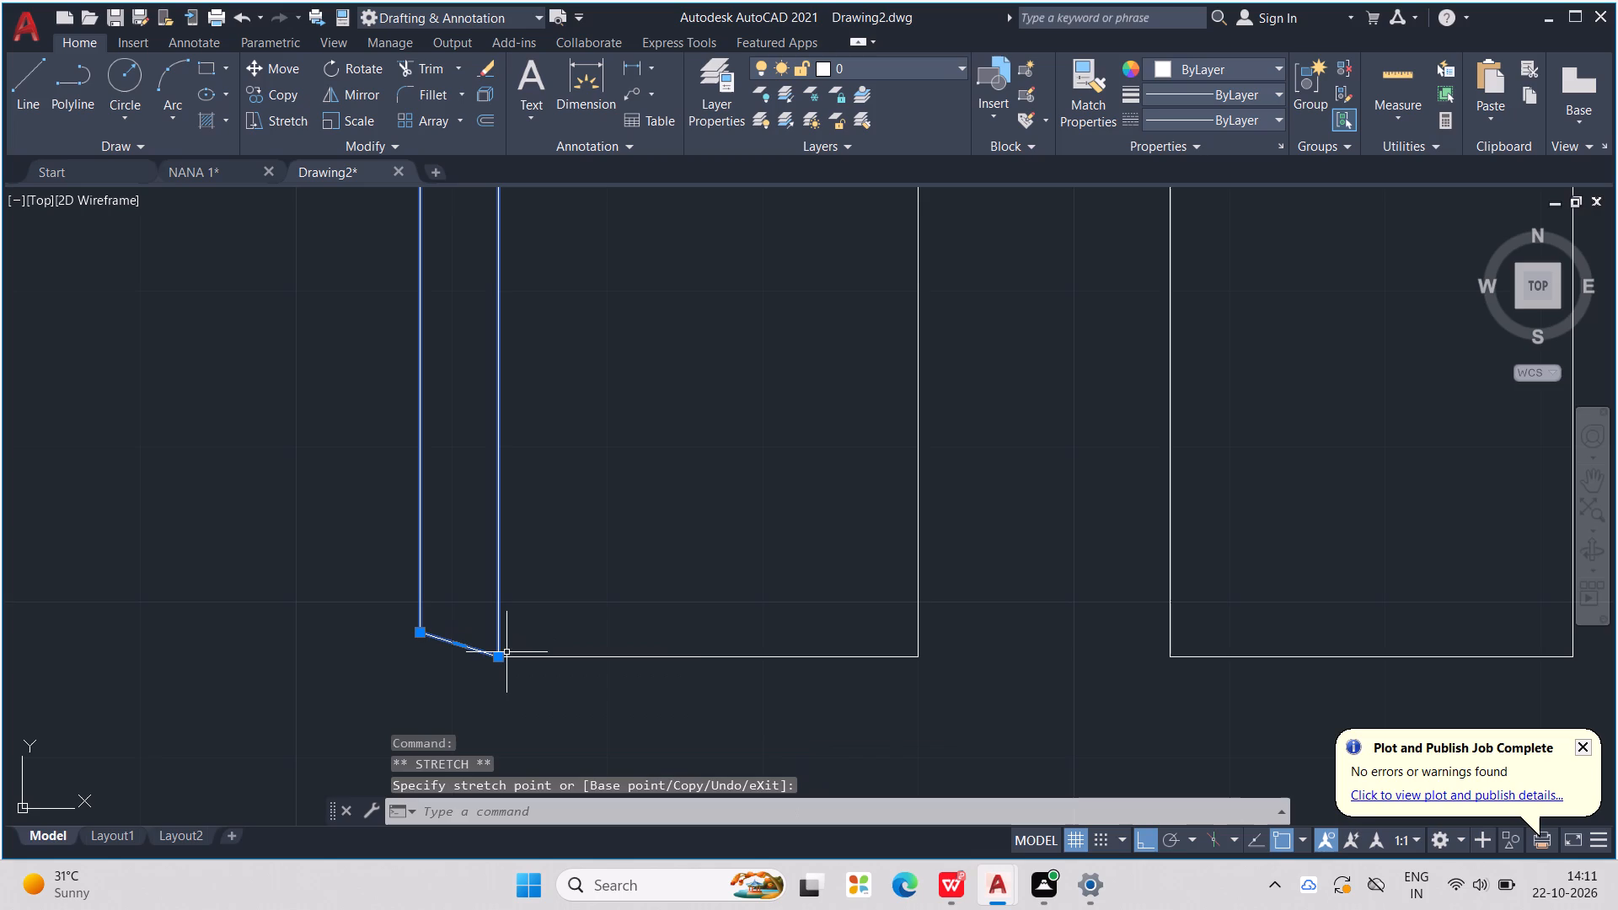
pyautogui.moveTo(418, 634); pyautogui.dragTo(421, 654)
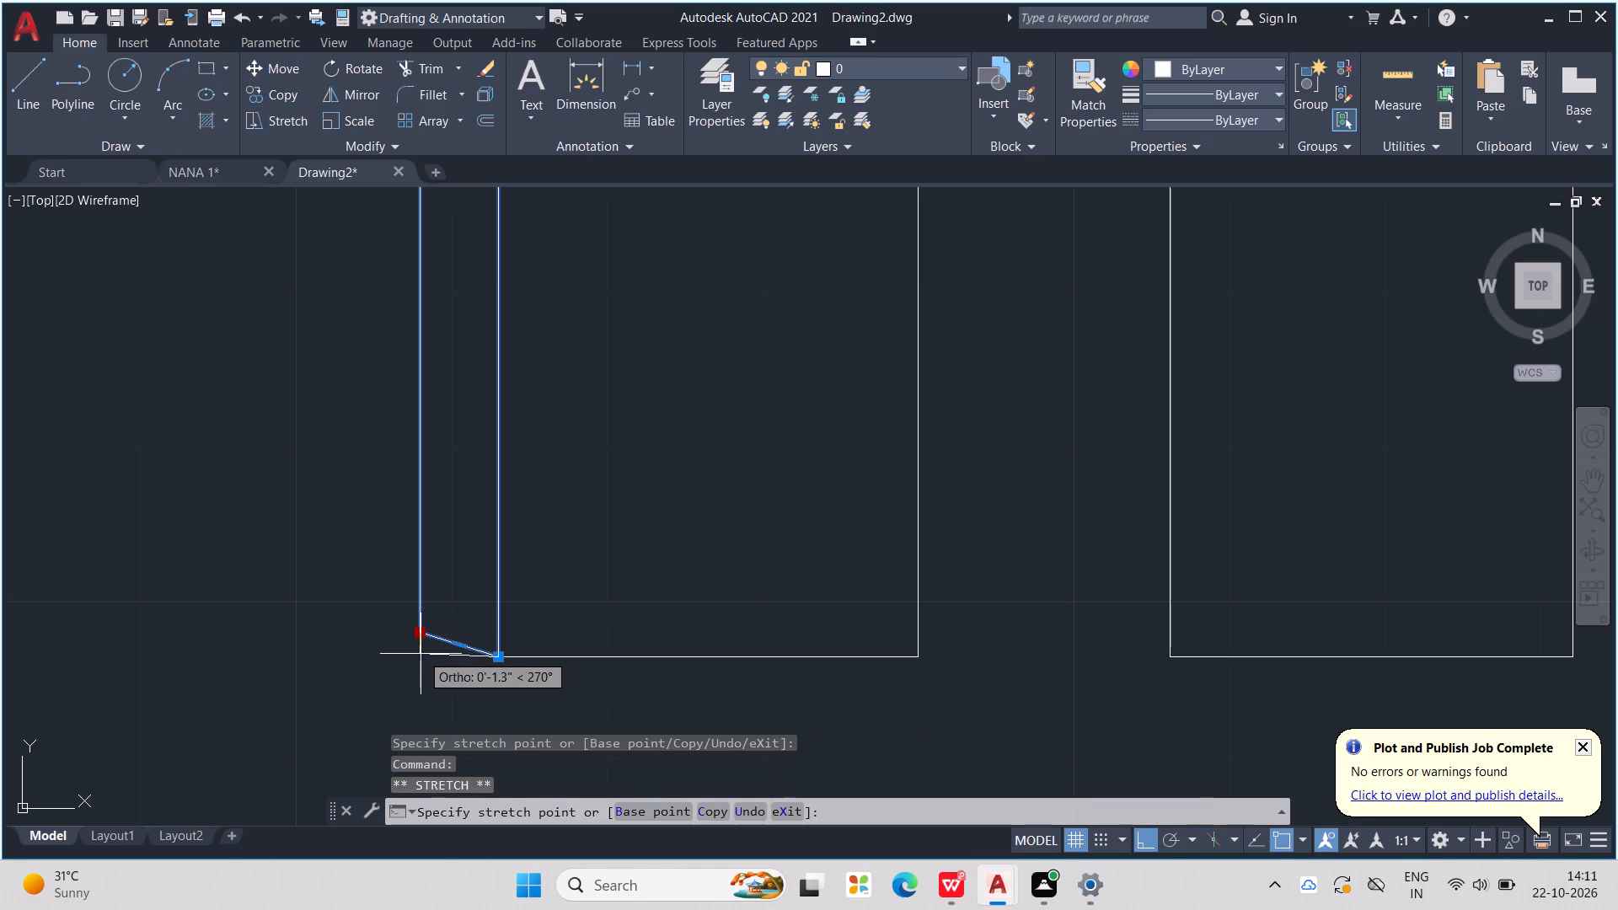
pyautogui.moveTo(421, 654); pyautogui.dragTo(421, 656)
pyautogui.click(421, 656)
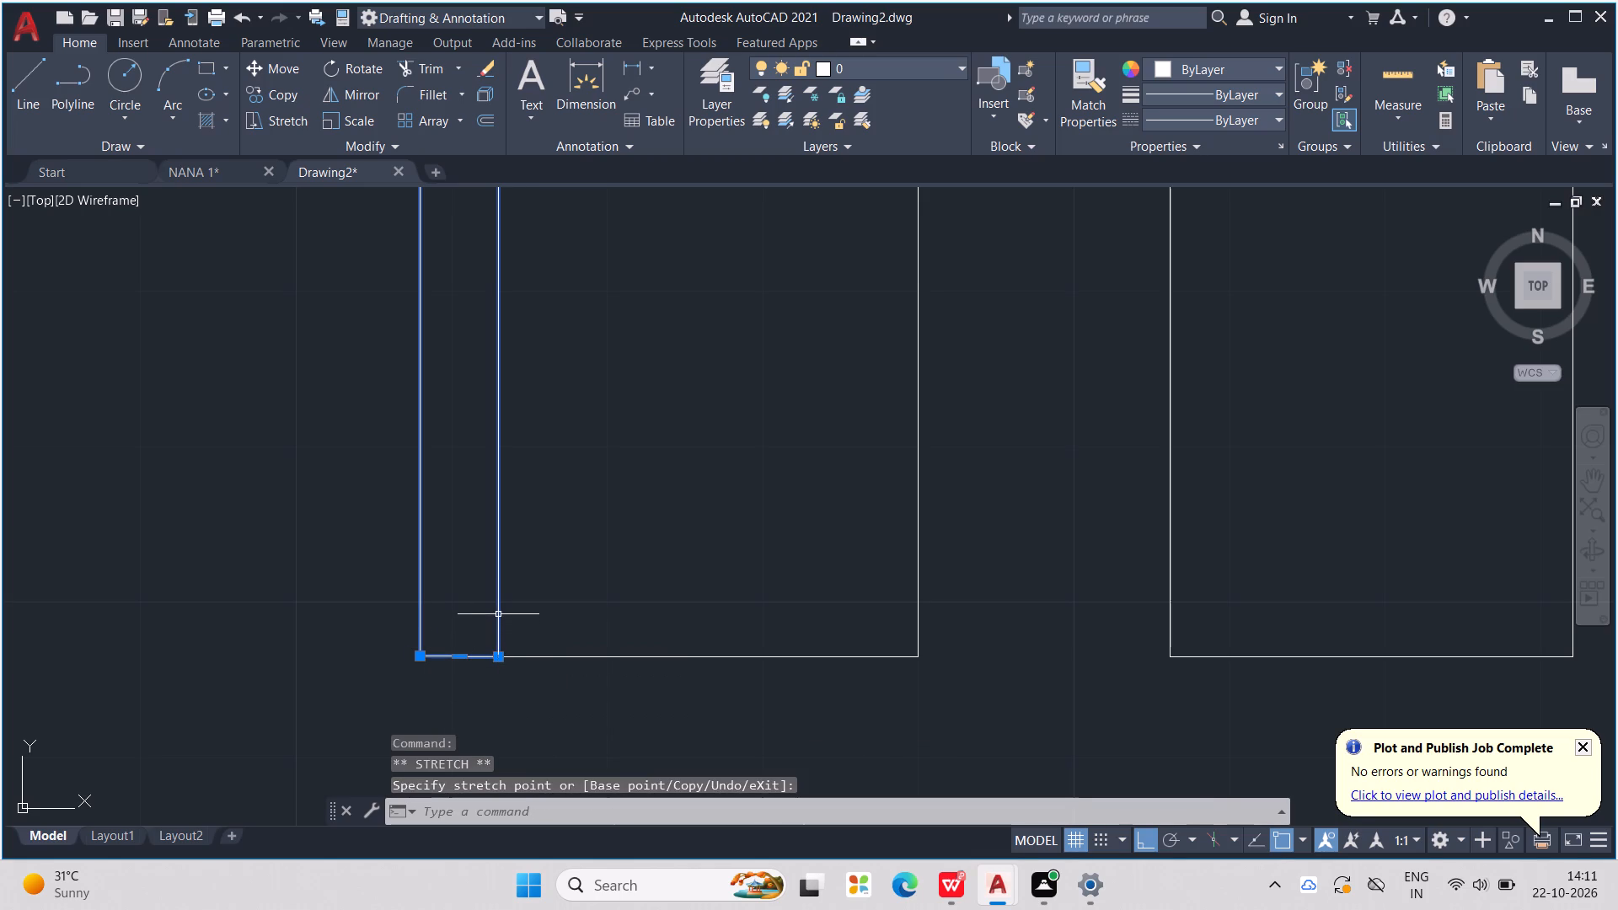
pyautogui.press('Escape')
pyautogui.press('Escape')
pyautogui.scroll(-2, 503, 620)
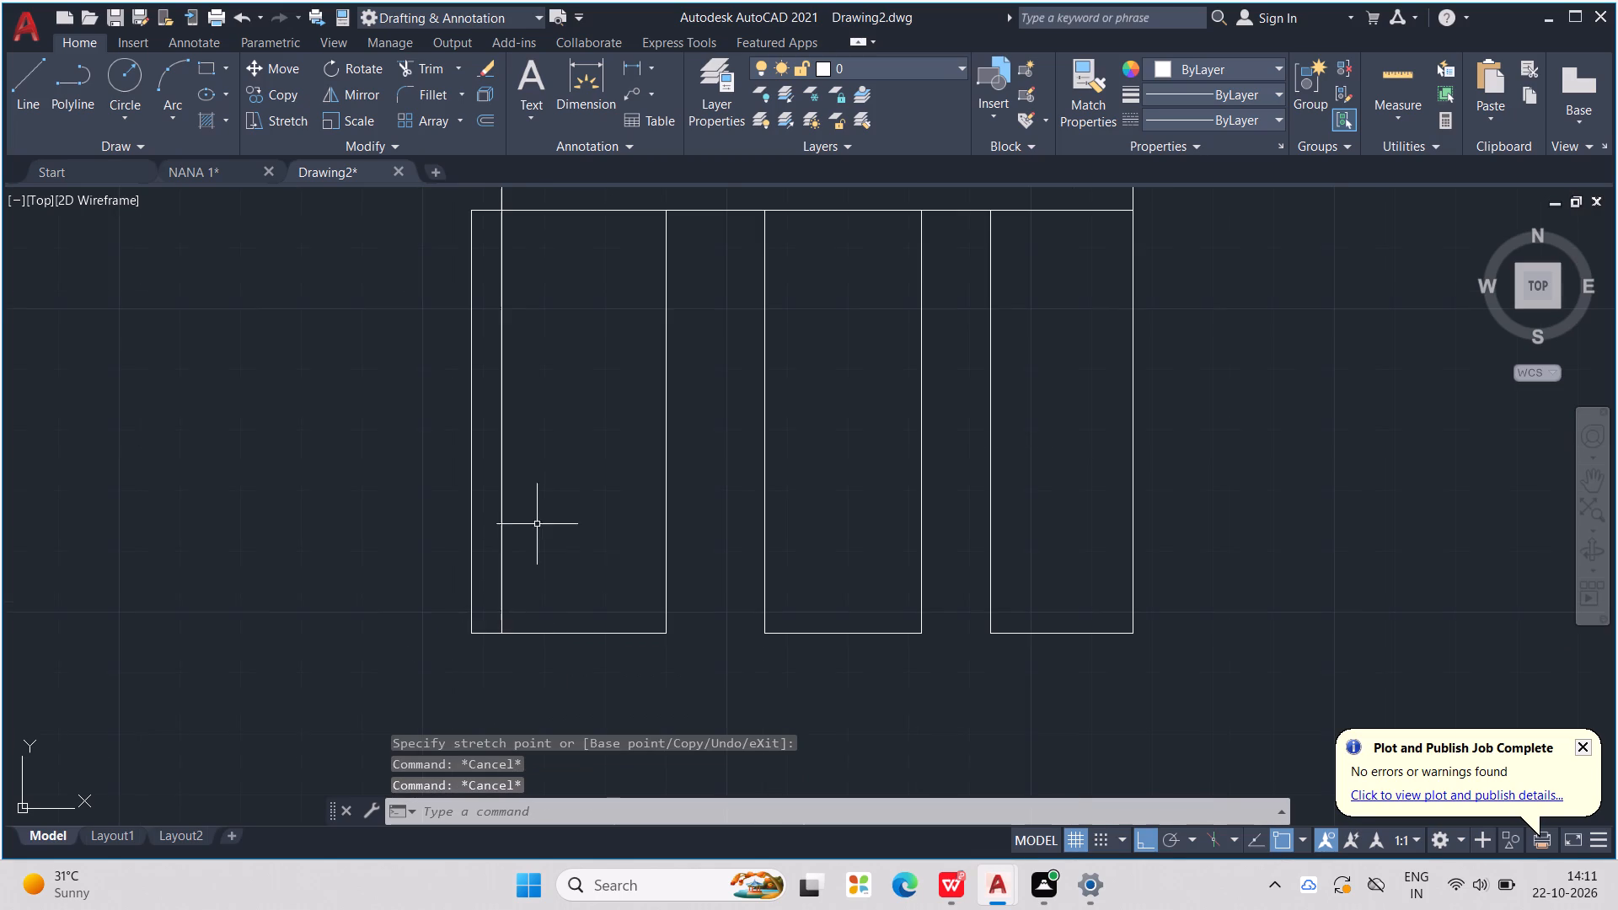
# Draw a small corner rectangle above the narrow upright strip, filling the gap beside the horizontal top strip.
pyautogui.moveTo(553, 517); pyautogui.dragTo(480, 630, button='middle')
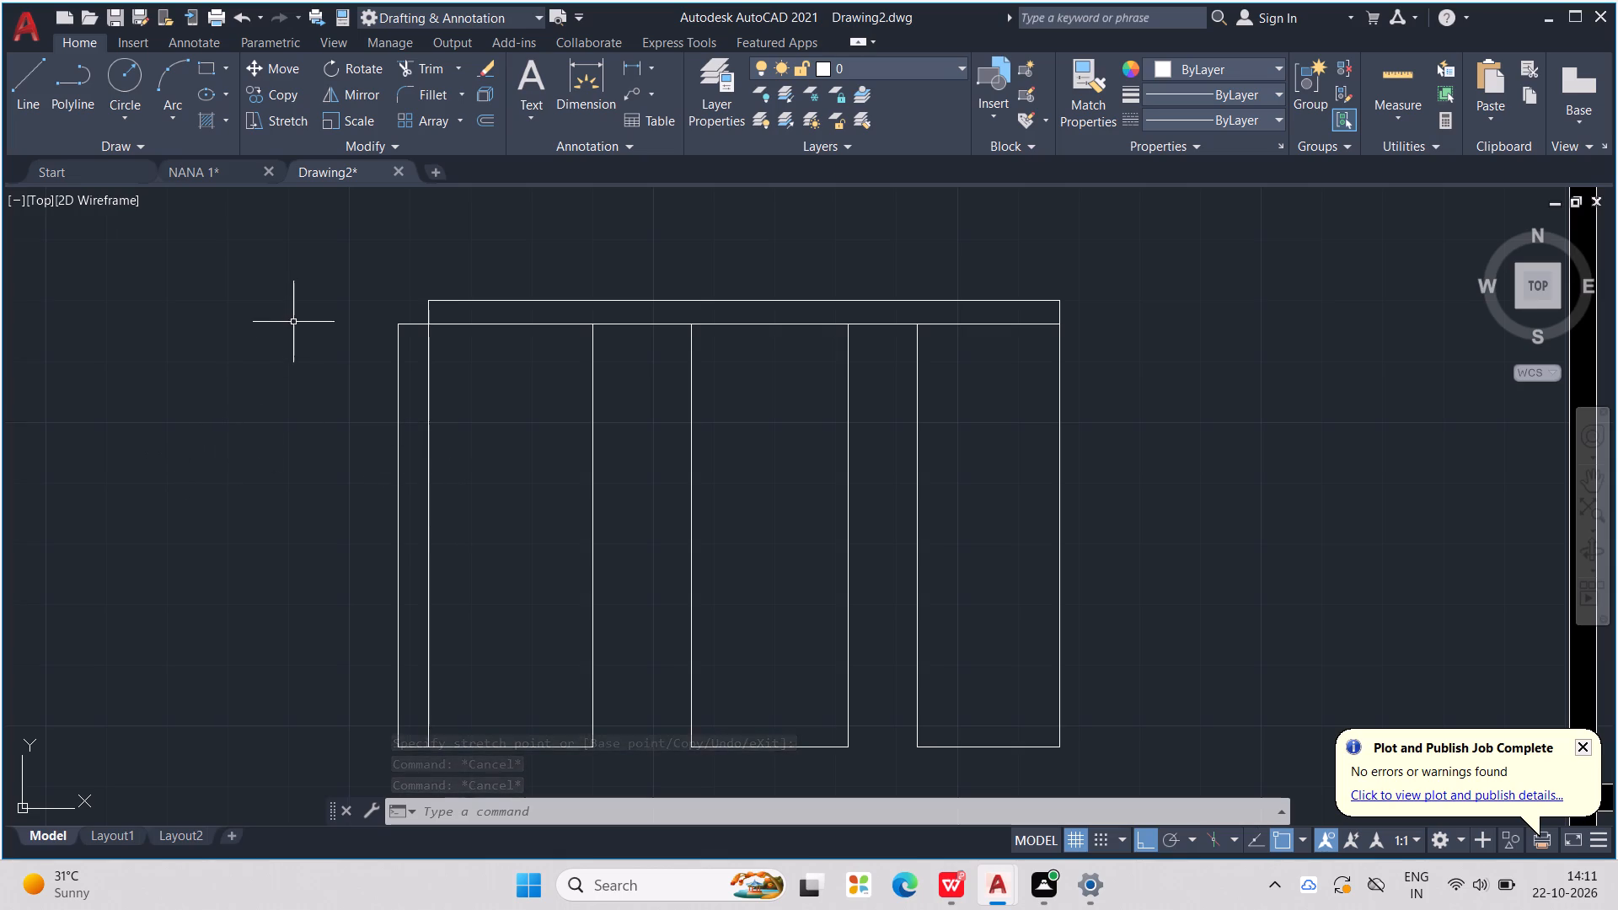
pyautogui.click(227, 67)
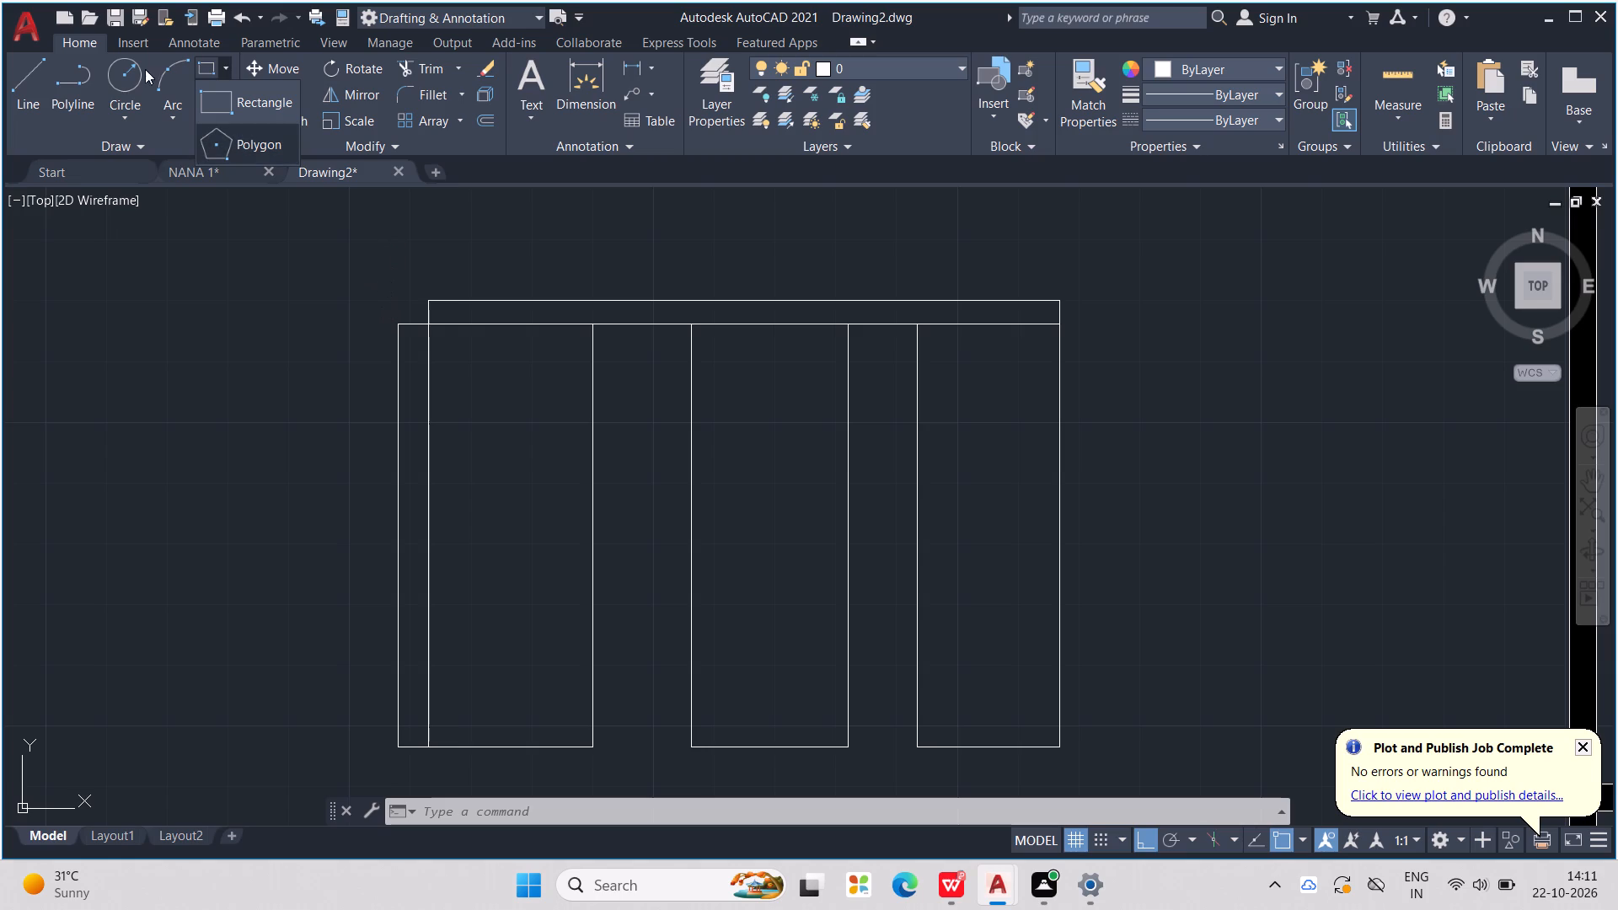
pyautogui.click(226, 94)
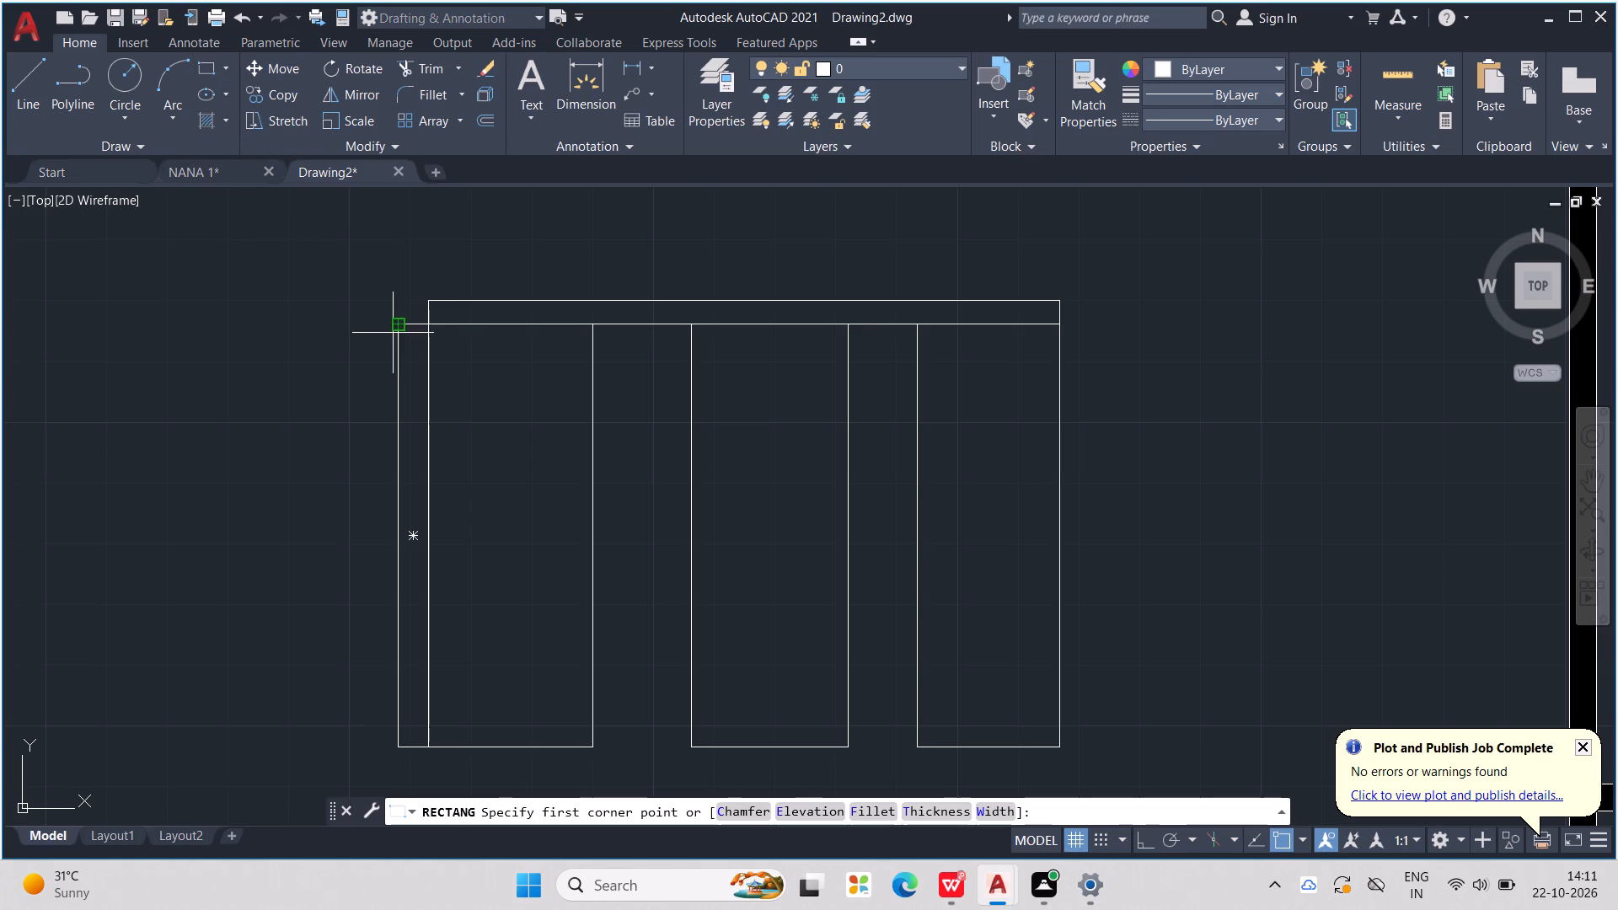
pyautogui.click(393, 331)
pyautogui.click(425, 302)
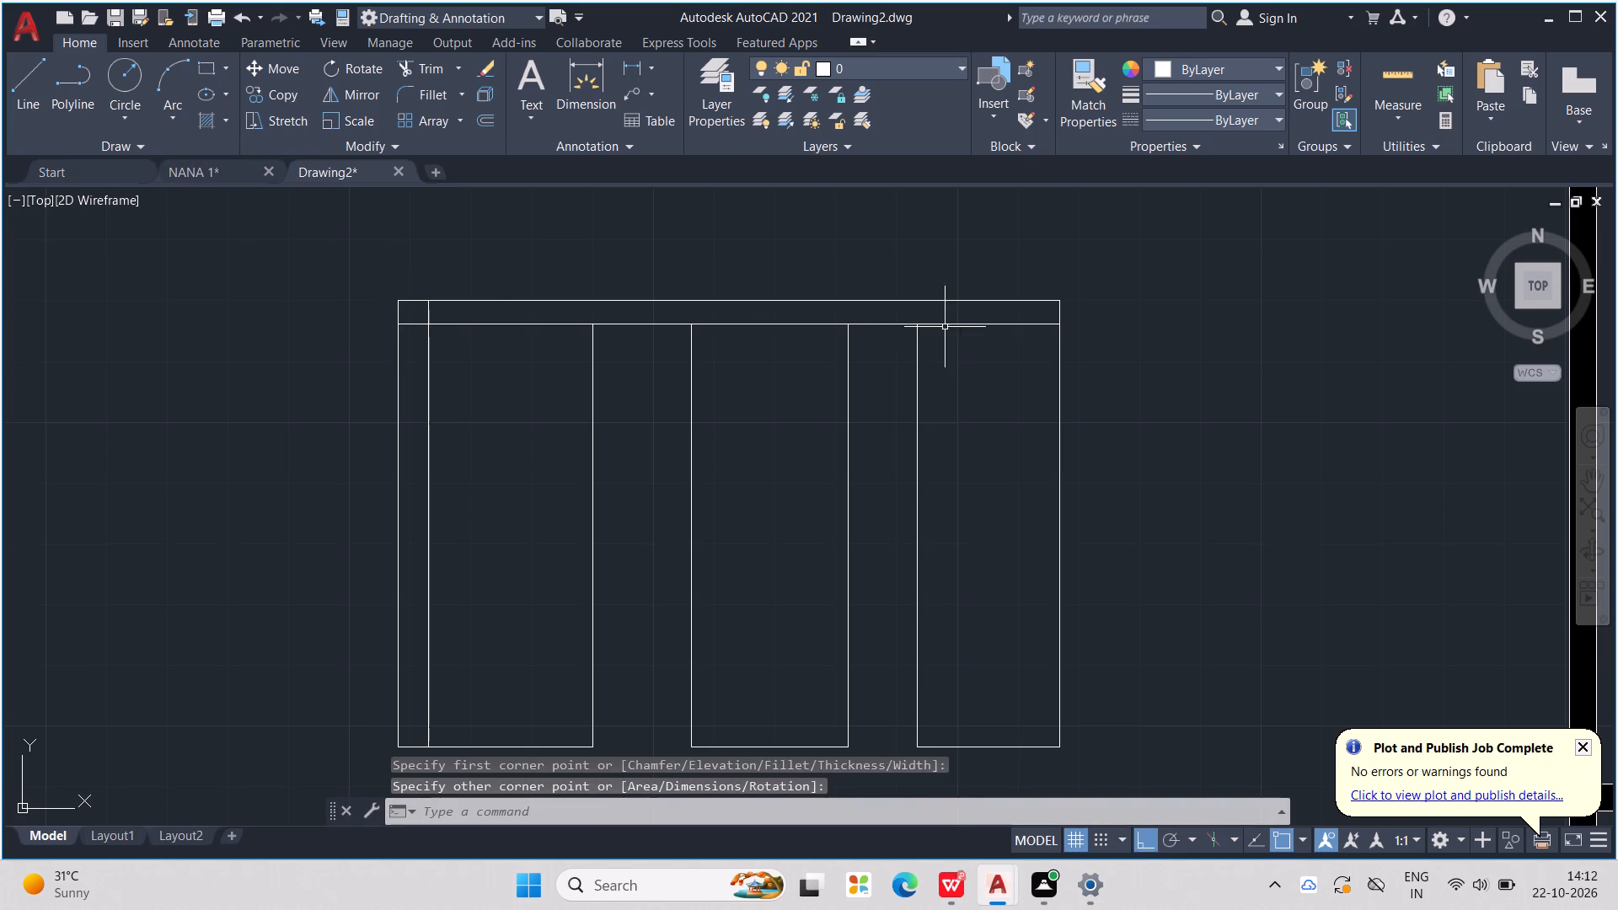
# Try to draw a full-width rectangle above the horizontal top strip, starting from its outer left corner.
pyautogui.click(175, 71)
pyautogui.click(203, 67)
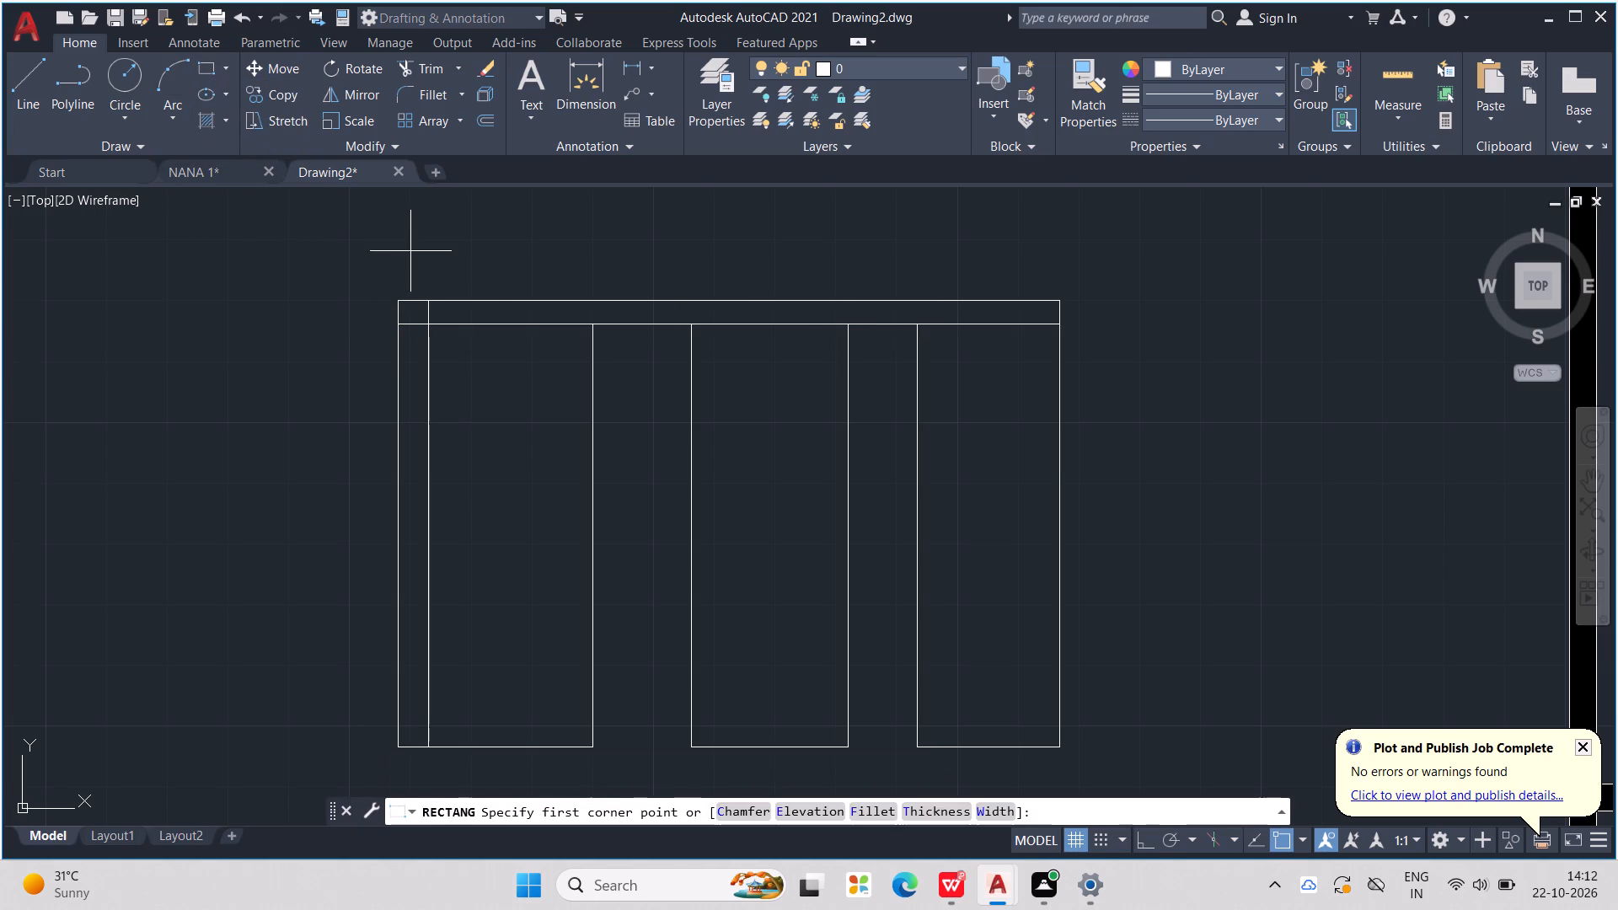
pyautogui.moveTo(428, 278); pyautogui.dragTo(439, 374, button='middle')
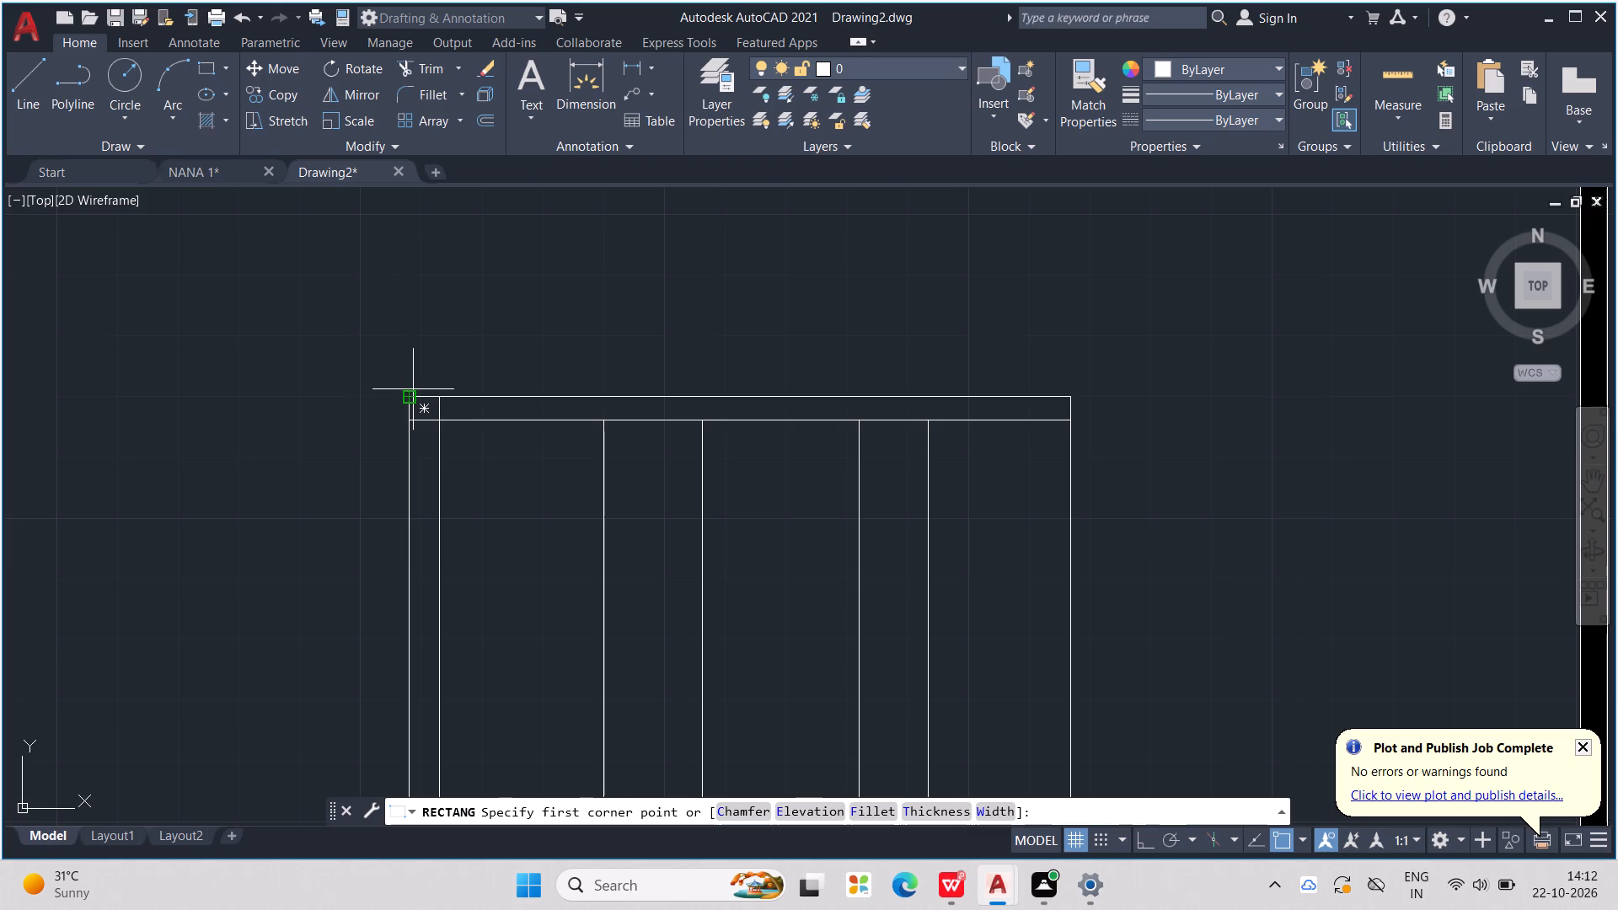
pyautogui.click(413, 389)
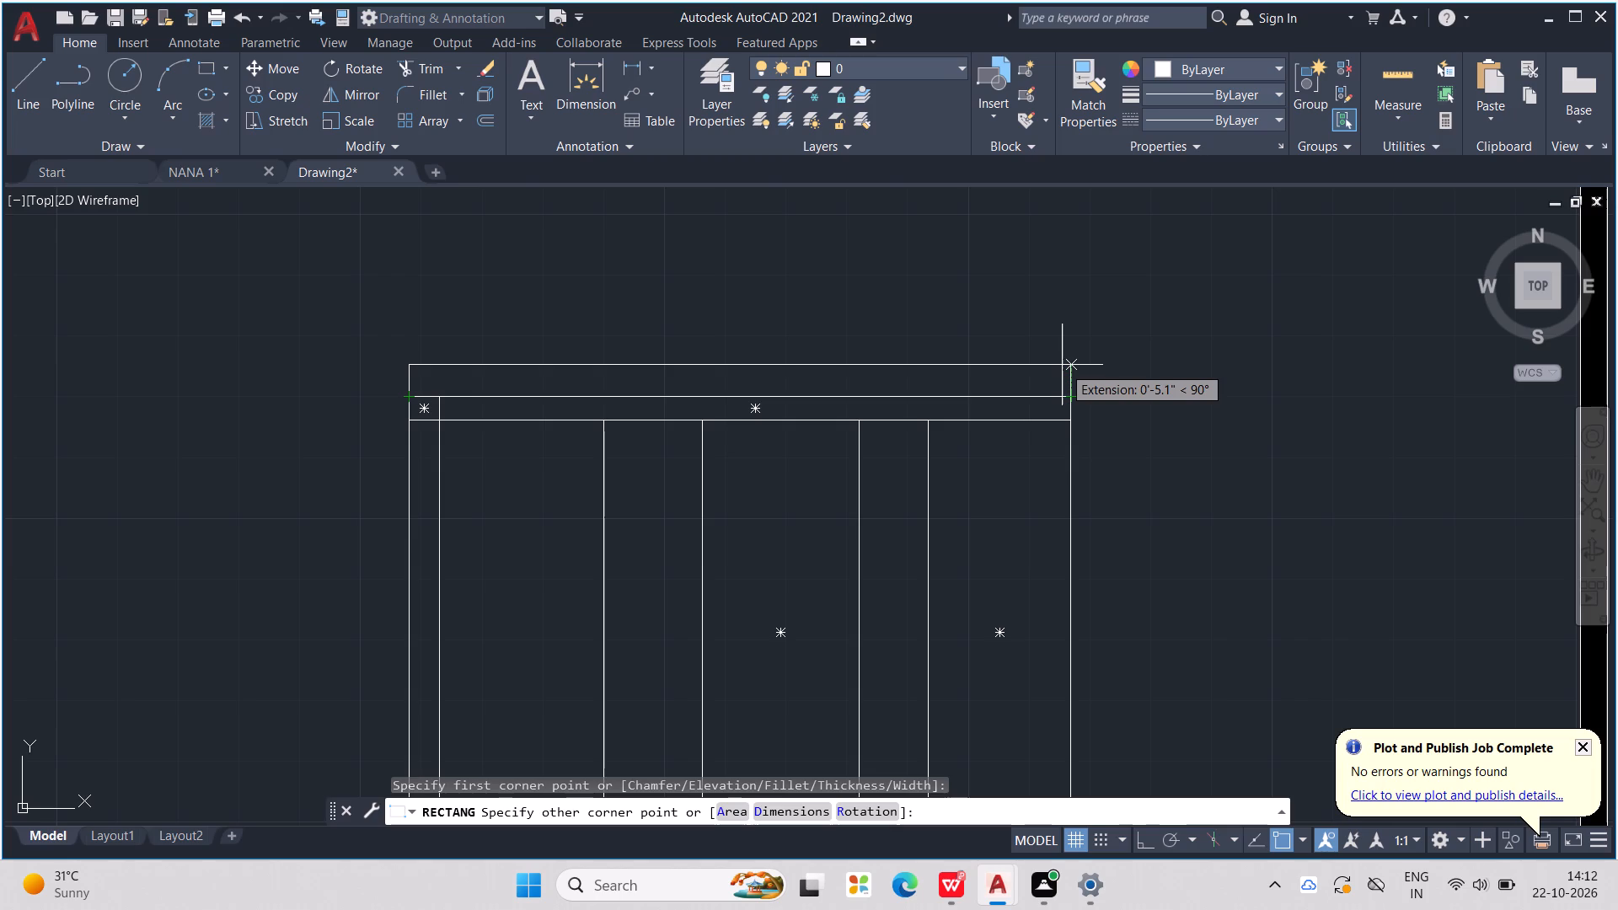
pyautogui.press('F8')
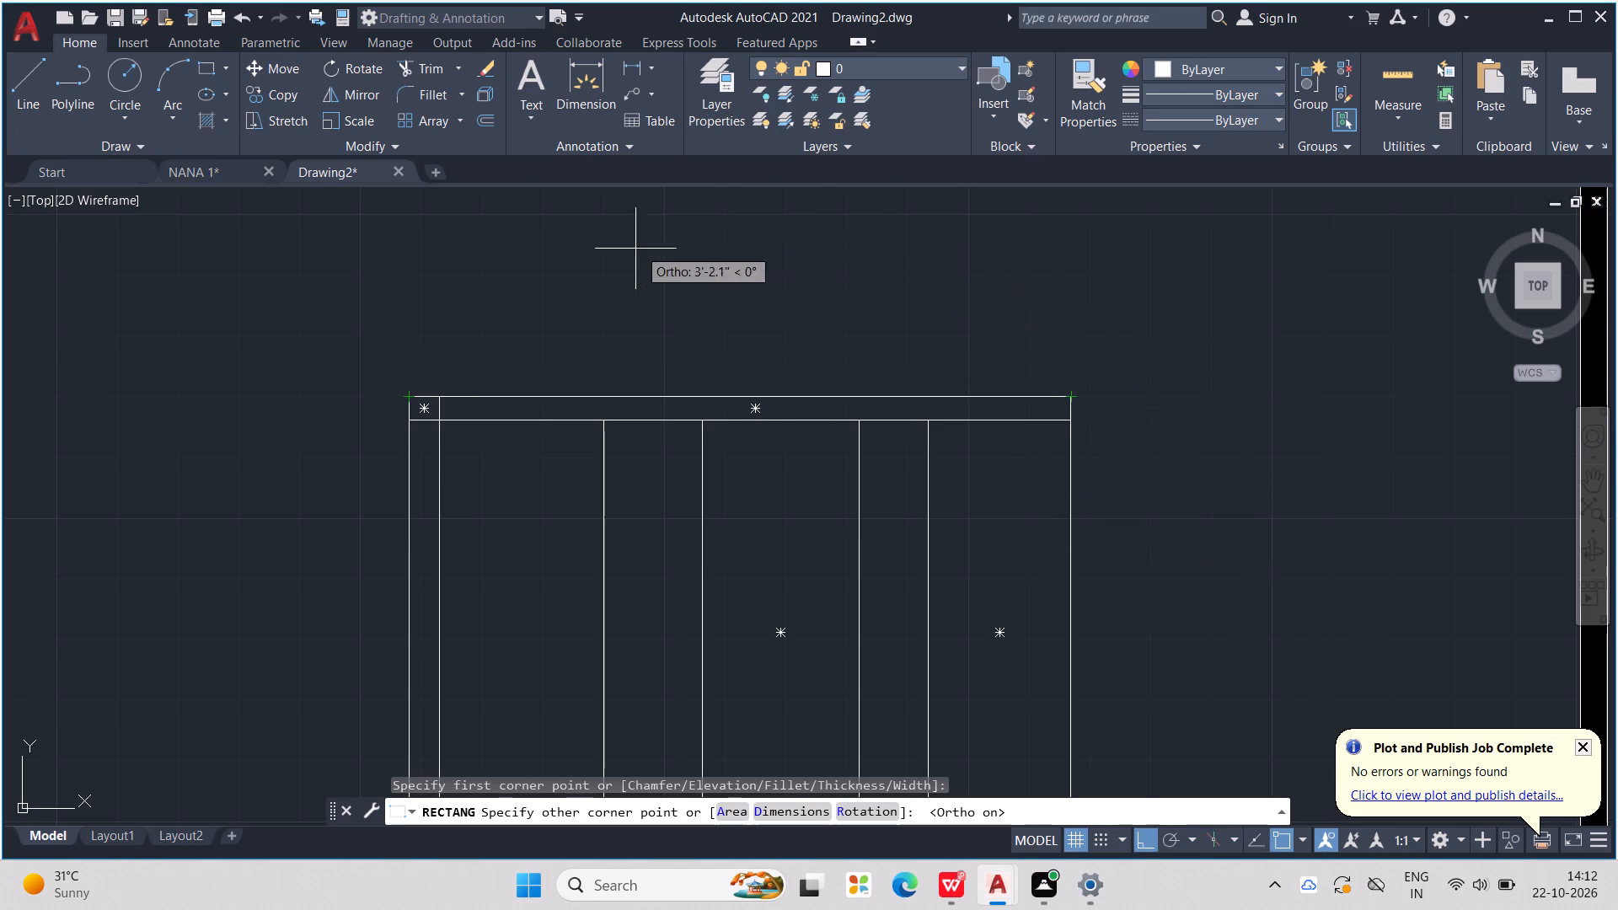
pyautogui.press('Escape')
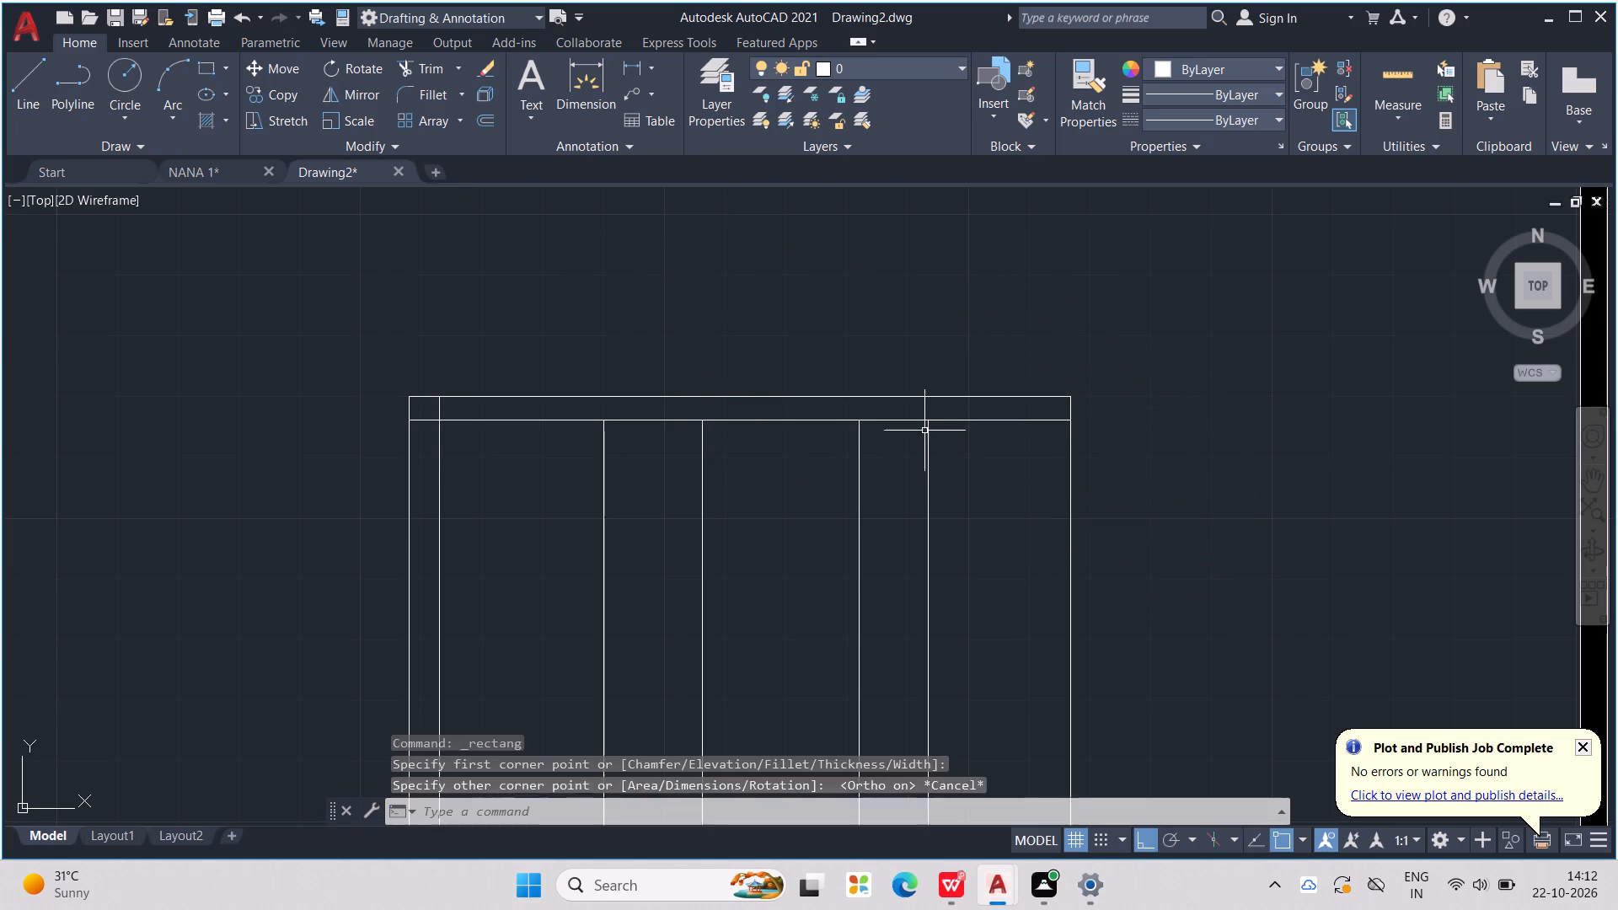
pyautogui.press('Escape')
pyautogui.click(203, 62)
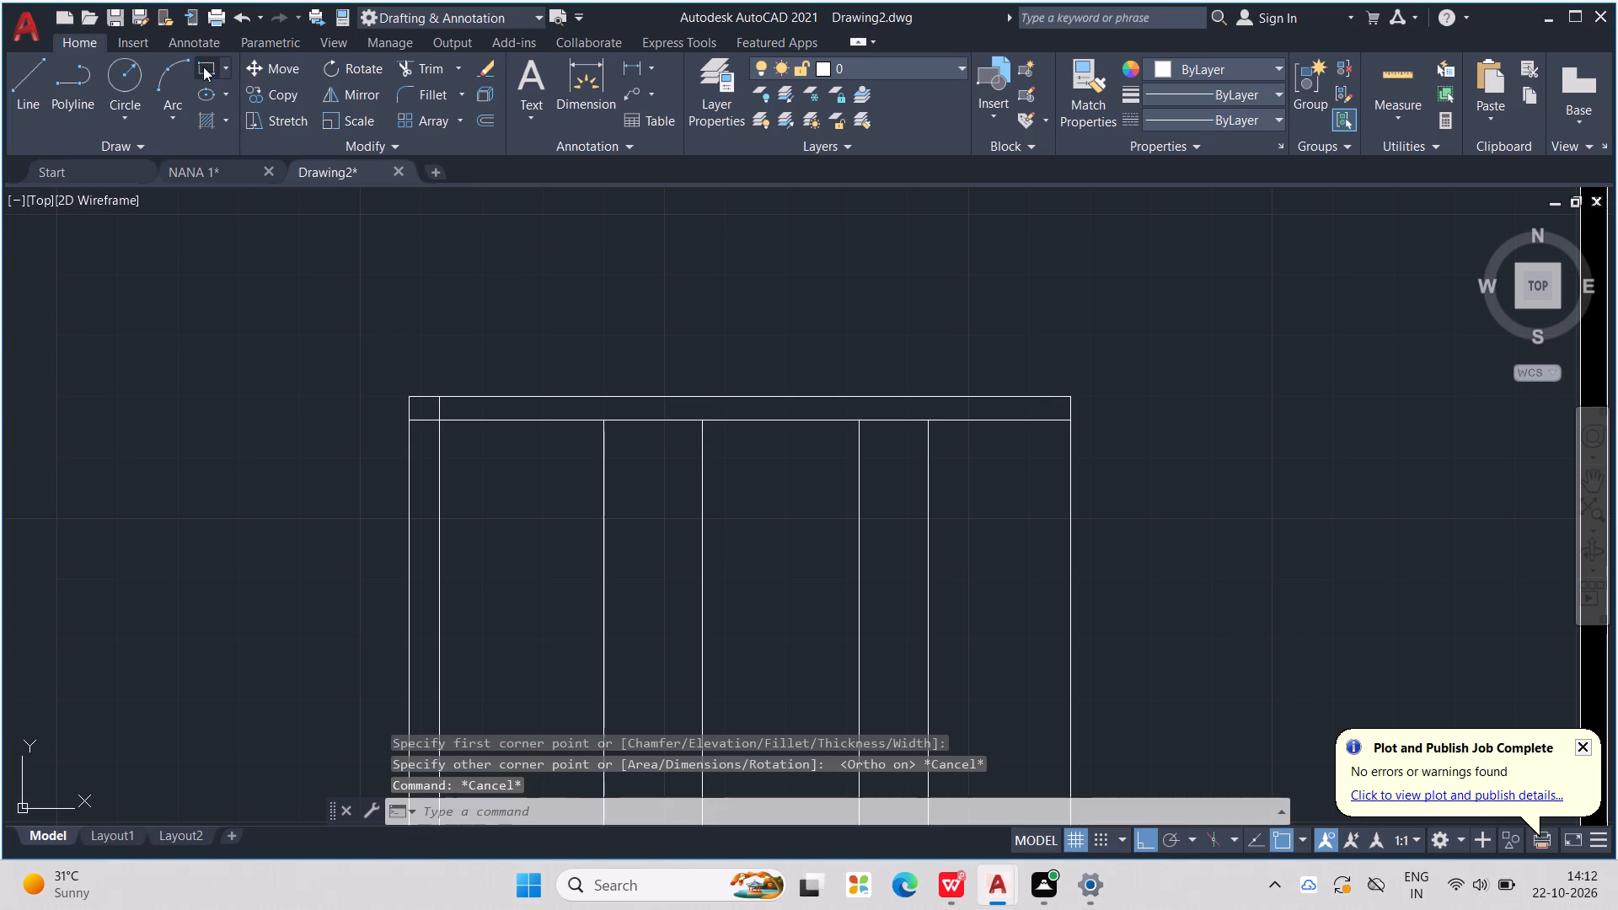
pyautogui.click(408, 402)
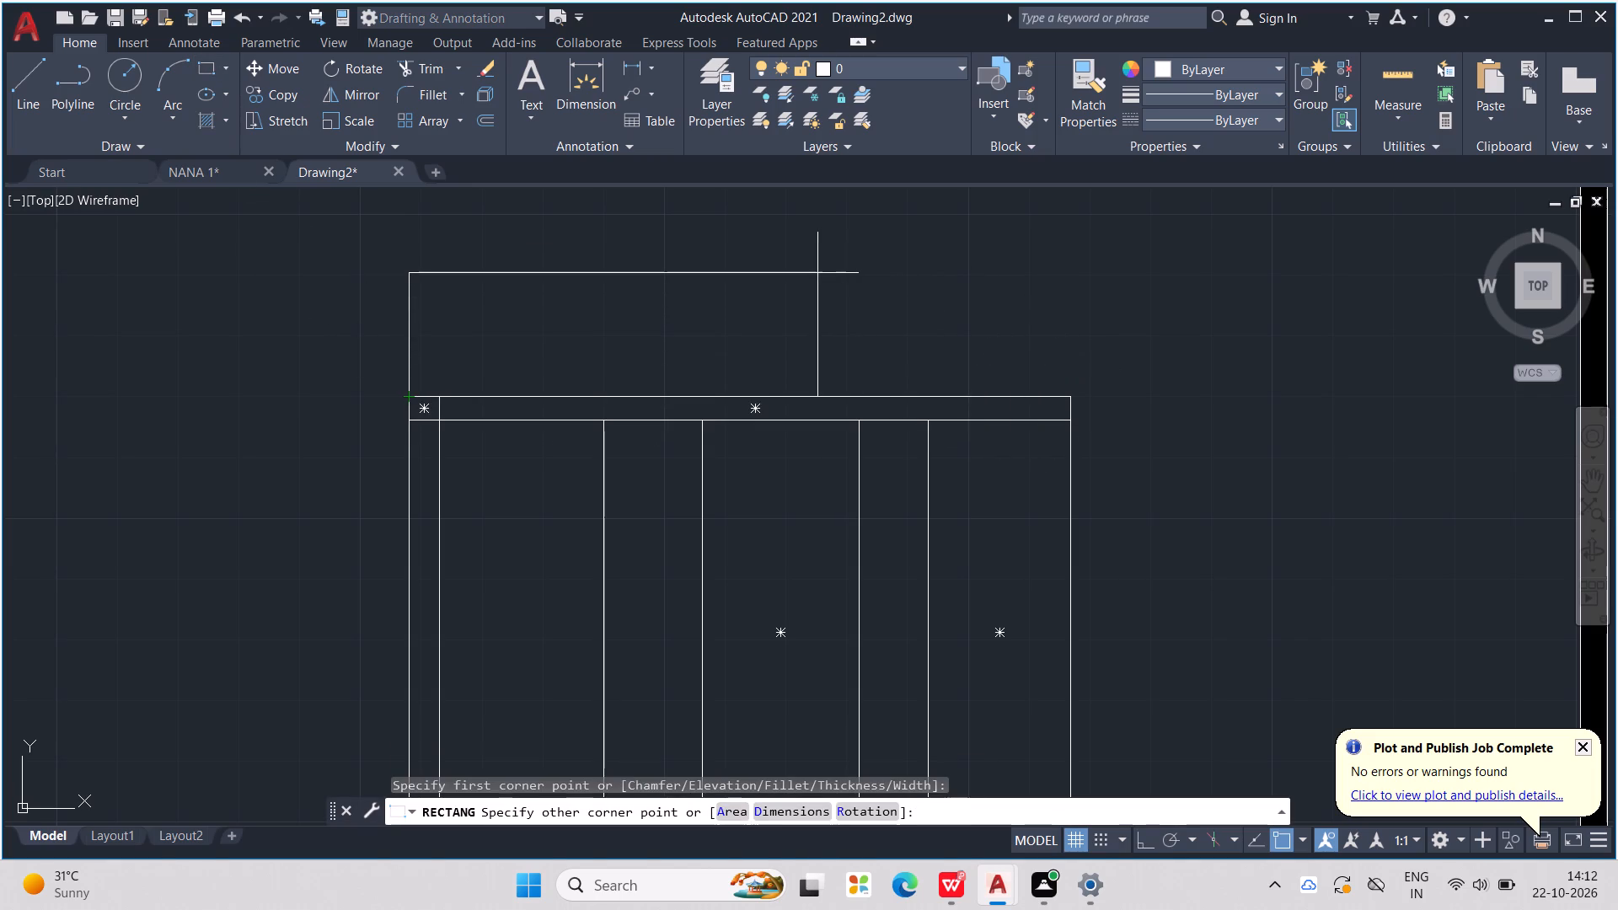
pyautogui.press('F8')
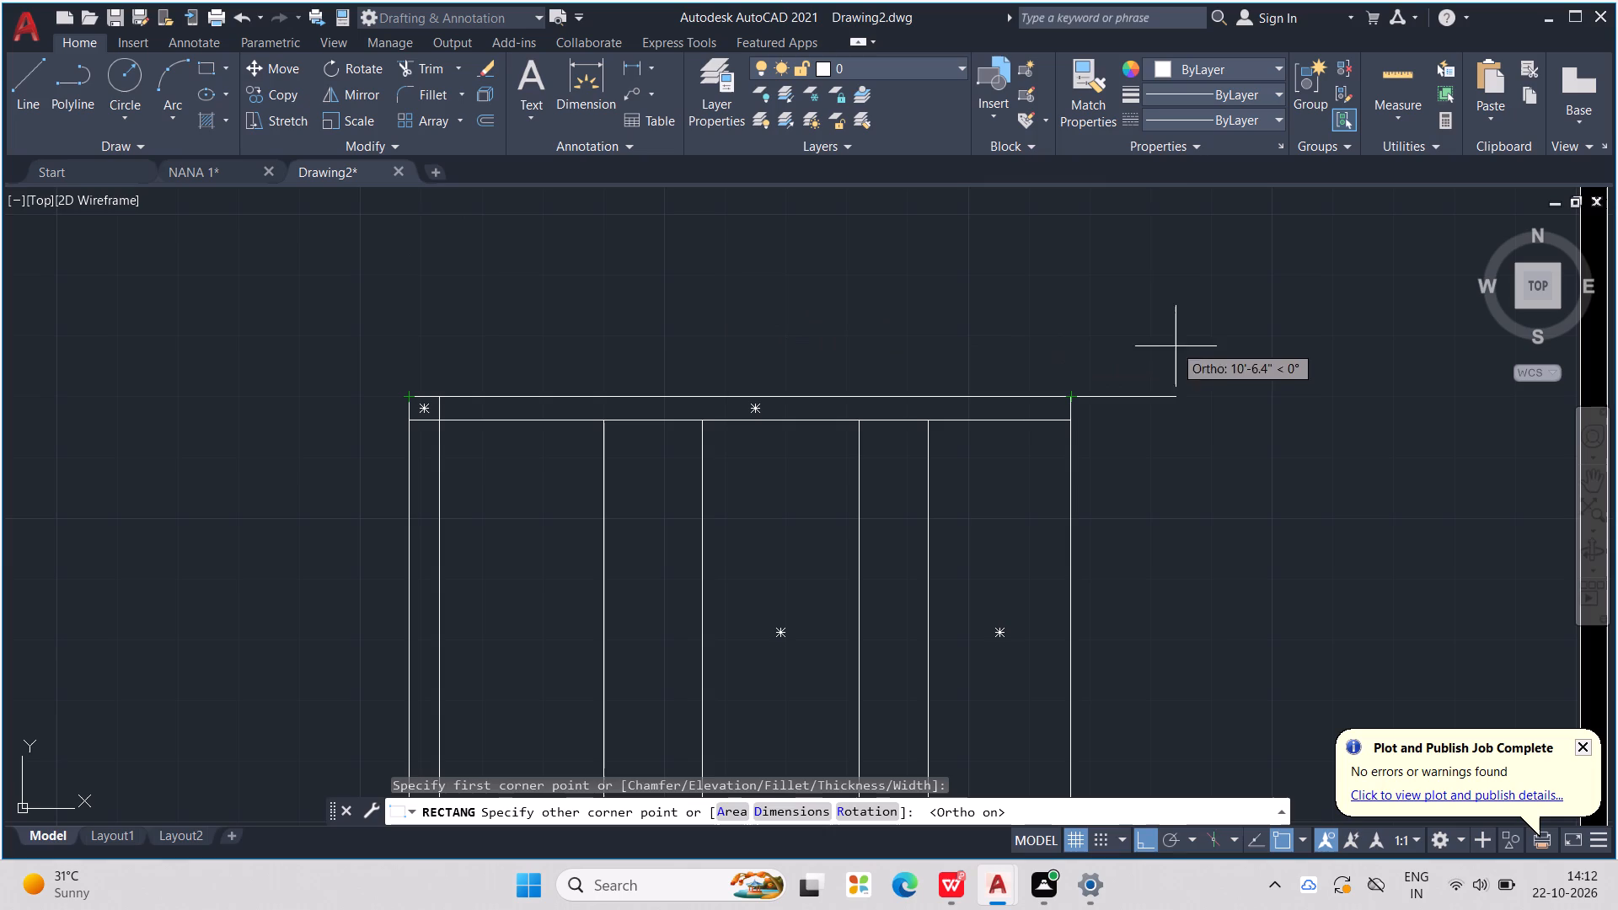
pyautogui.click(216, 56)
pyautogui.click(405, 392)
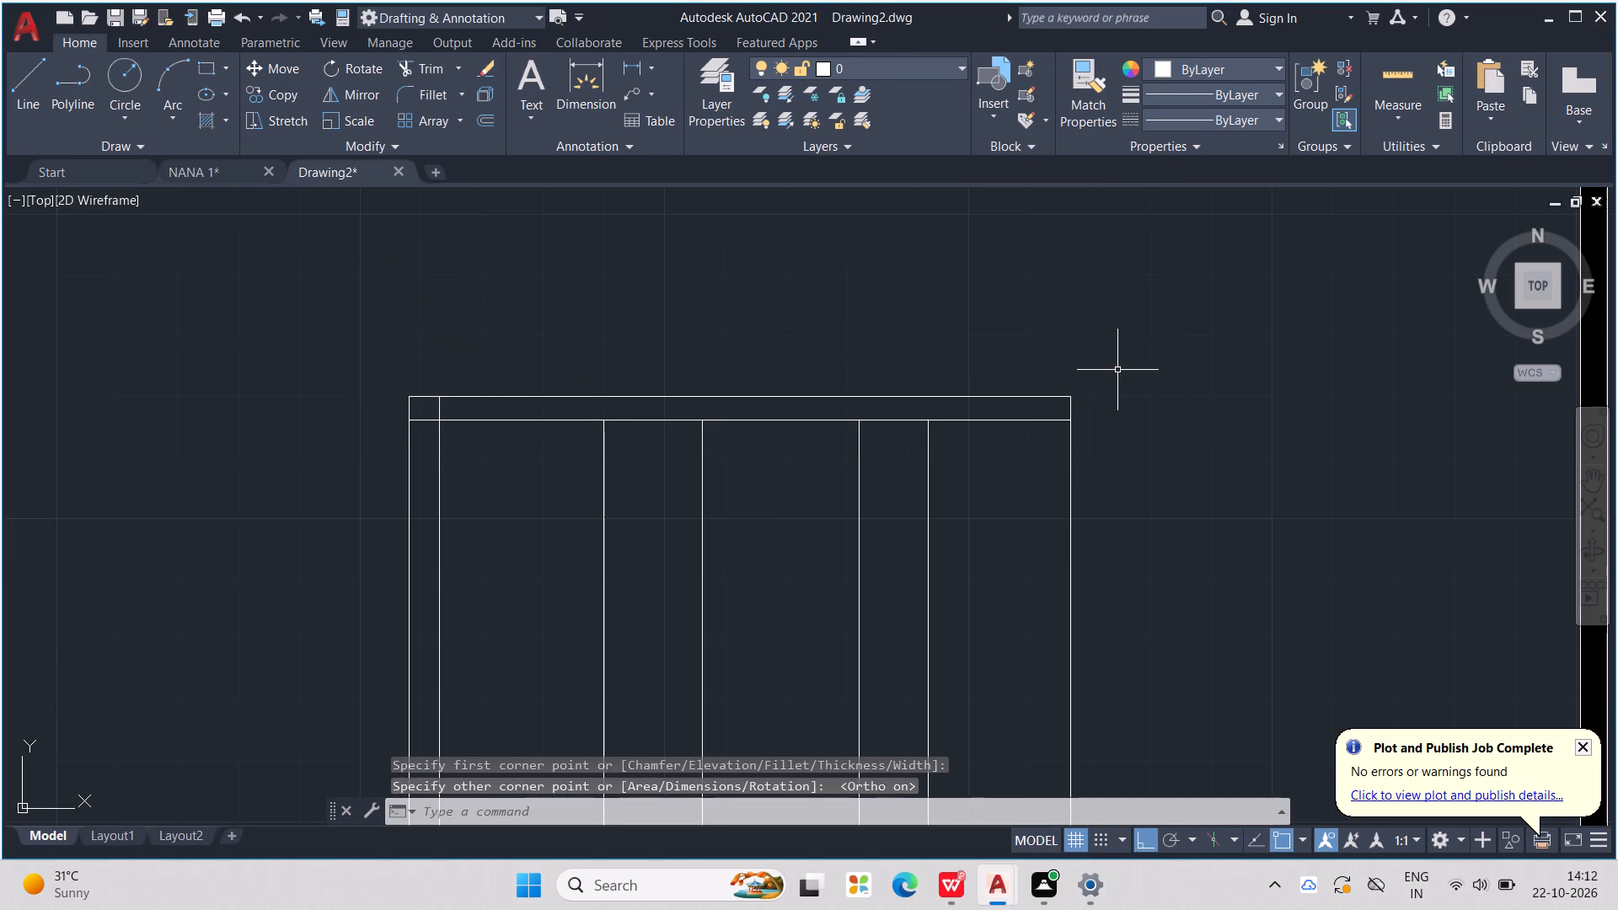
# Examine the red circle at the base of the front elevation's door.
pyautogui.scroll(-1, 943, 322)
pyautogui.moveTo(946, 326); pyautogui.dragTo(739, 444, button='middle')
pyautogui.scroll(-3, 735, 451)
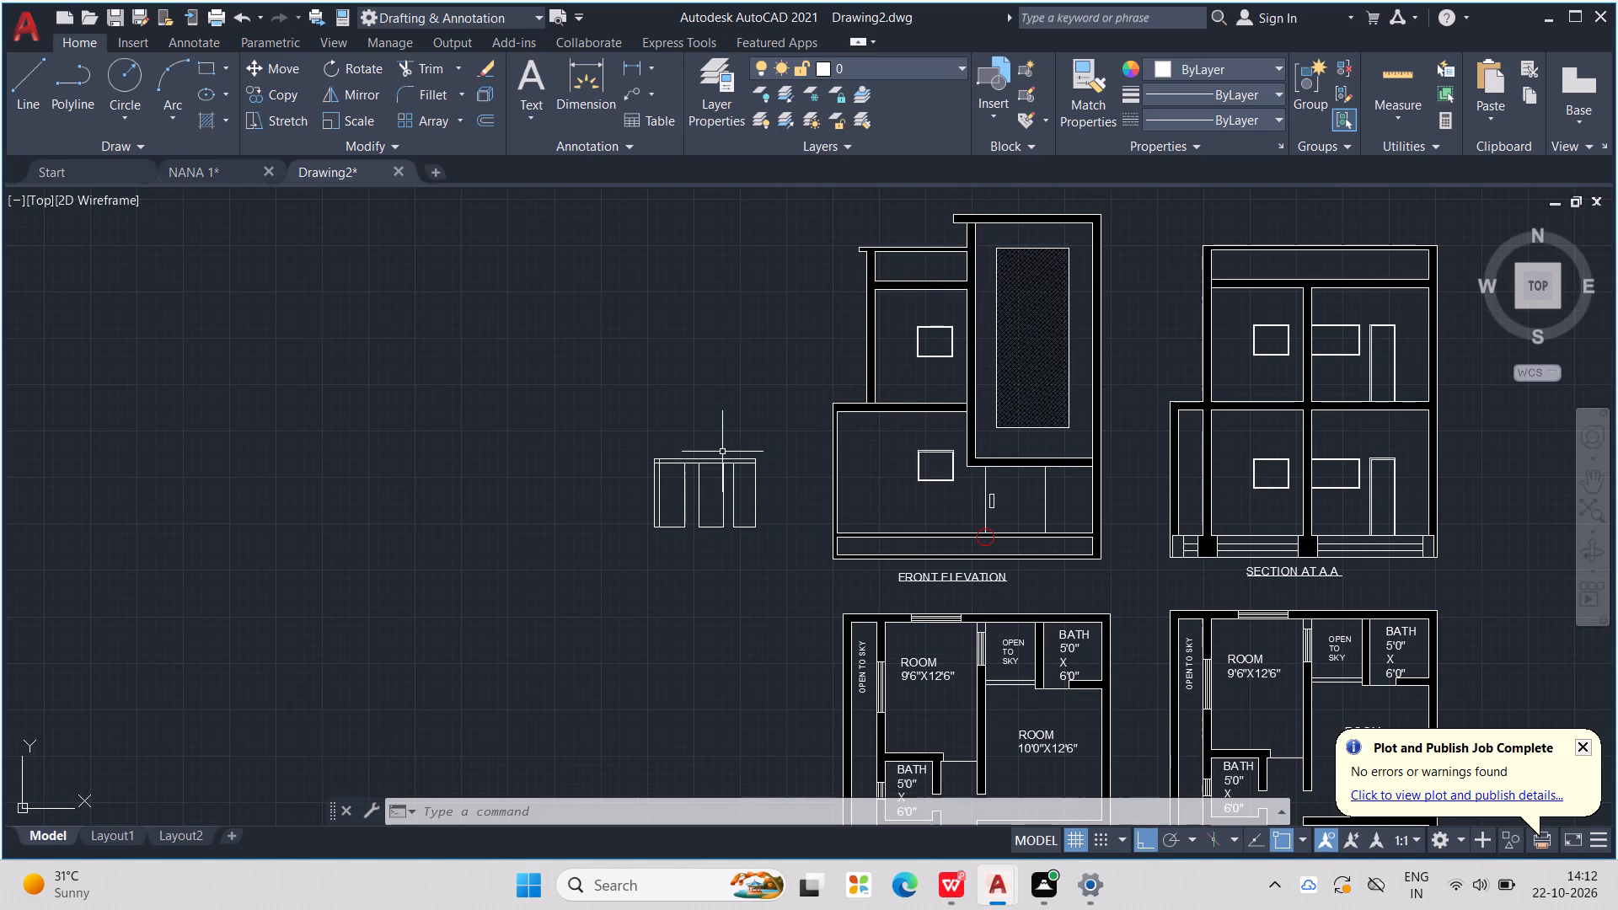
pyautogui.scroll(1, 722, 452)
pyautogui.moveTo(697, 397); pyautogui.dragTo(622, 333, button='middle')
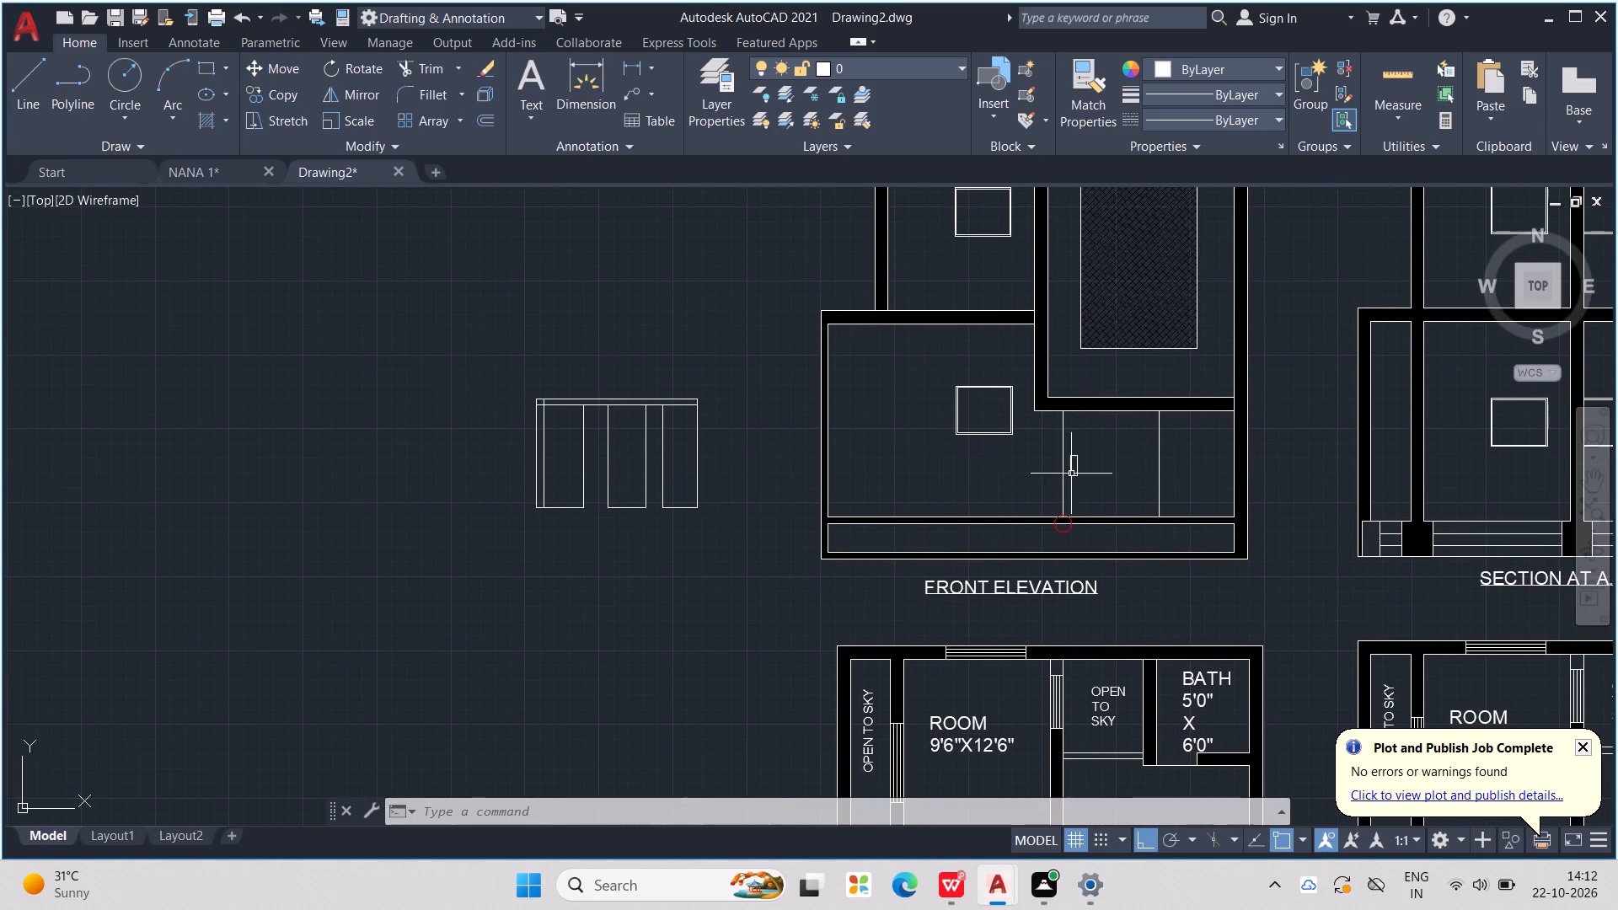
pyautogui.scroll(7, 1067, 540)
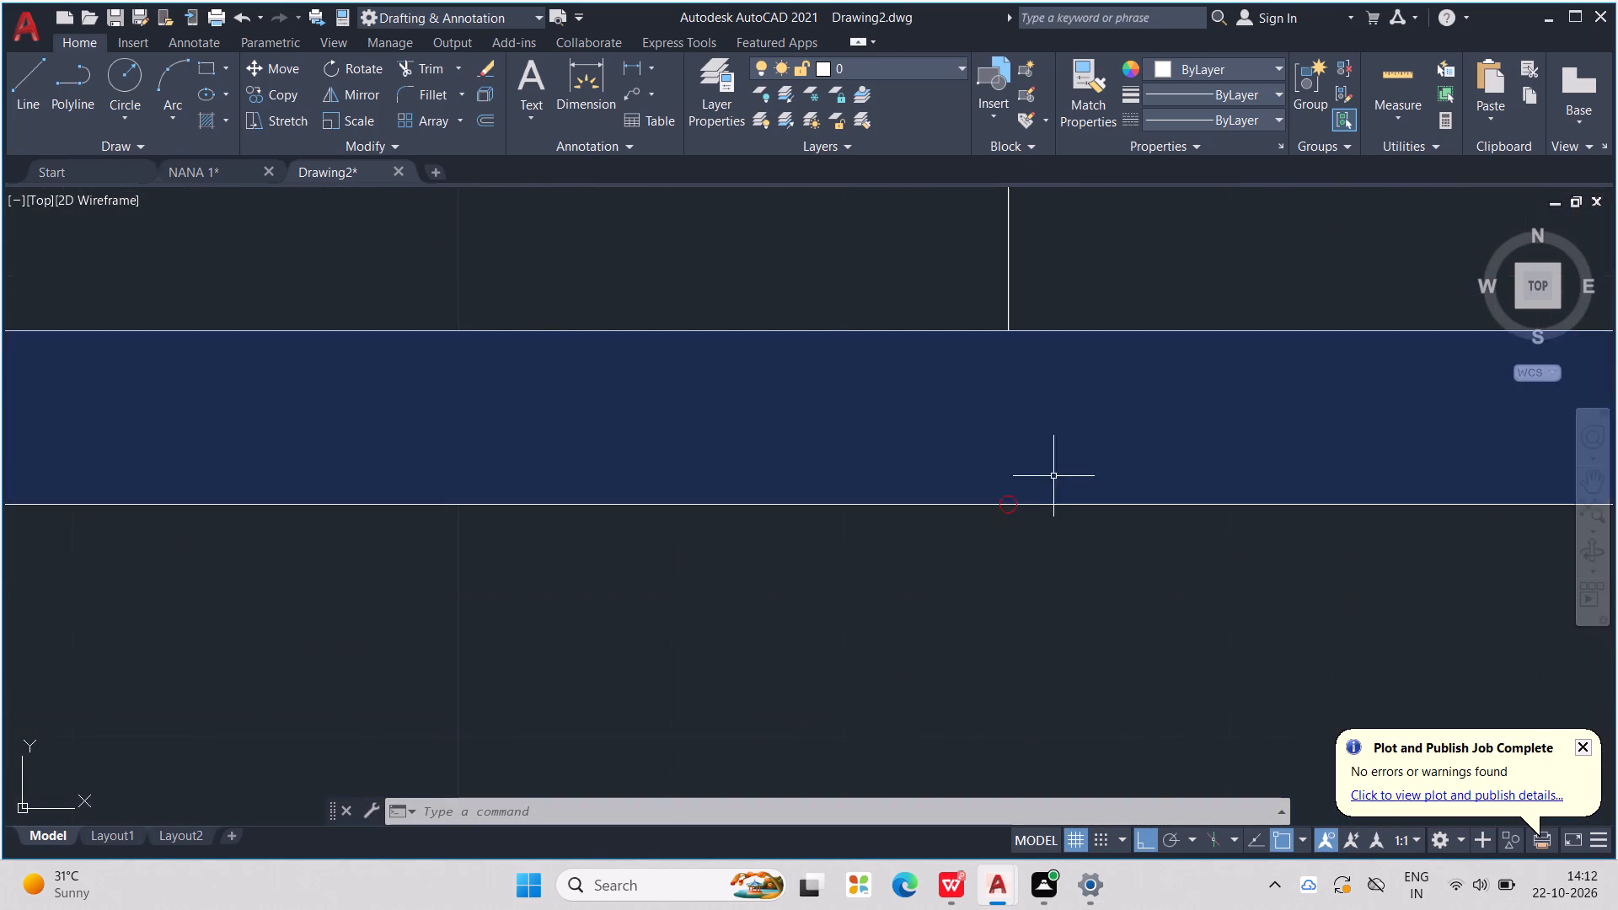
pyautogui.scroll(2, 1019, 483)
pyautogui.click(988, 543)
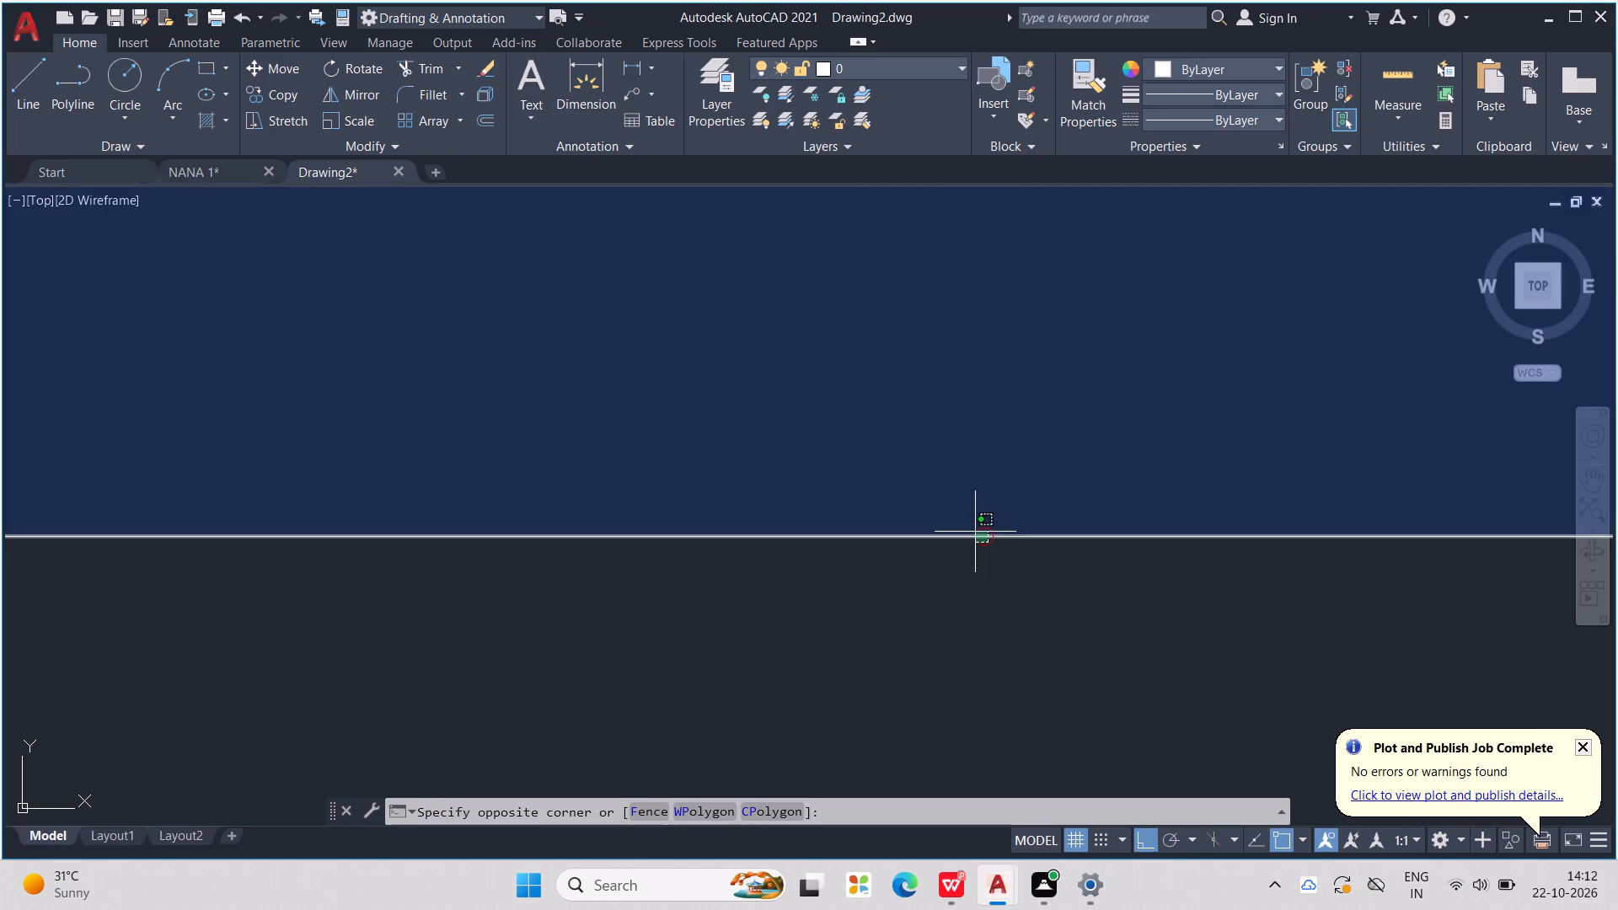
pyautogui.click(975, 531)
pyautogui.scroll(-11, 983, 512)
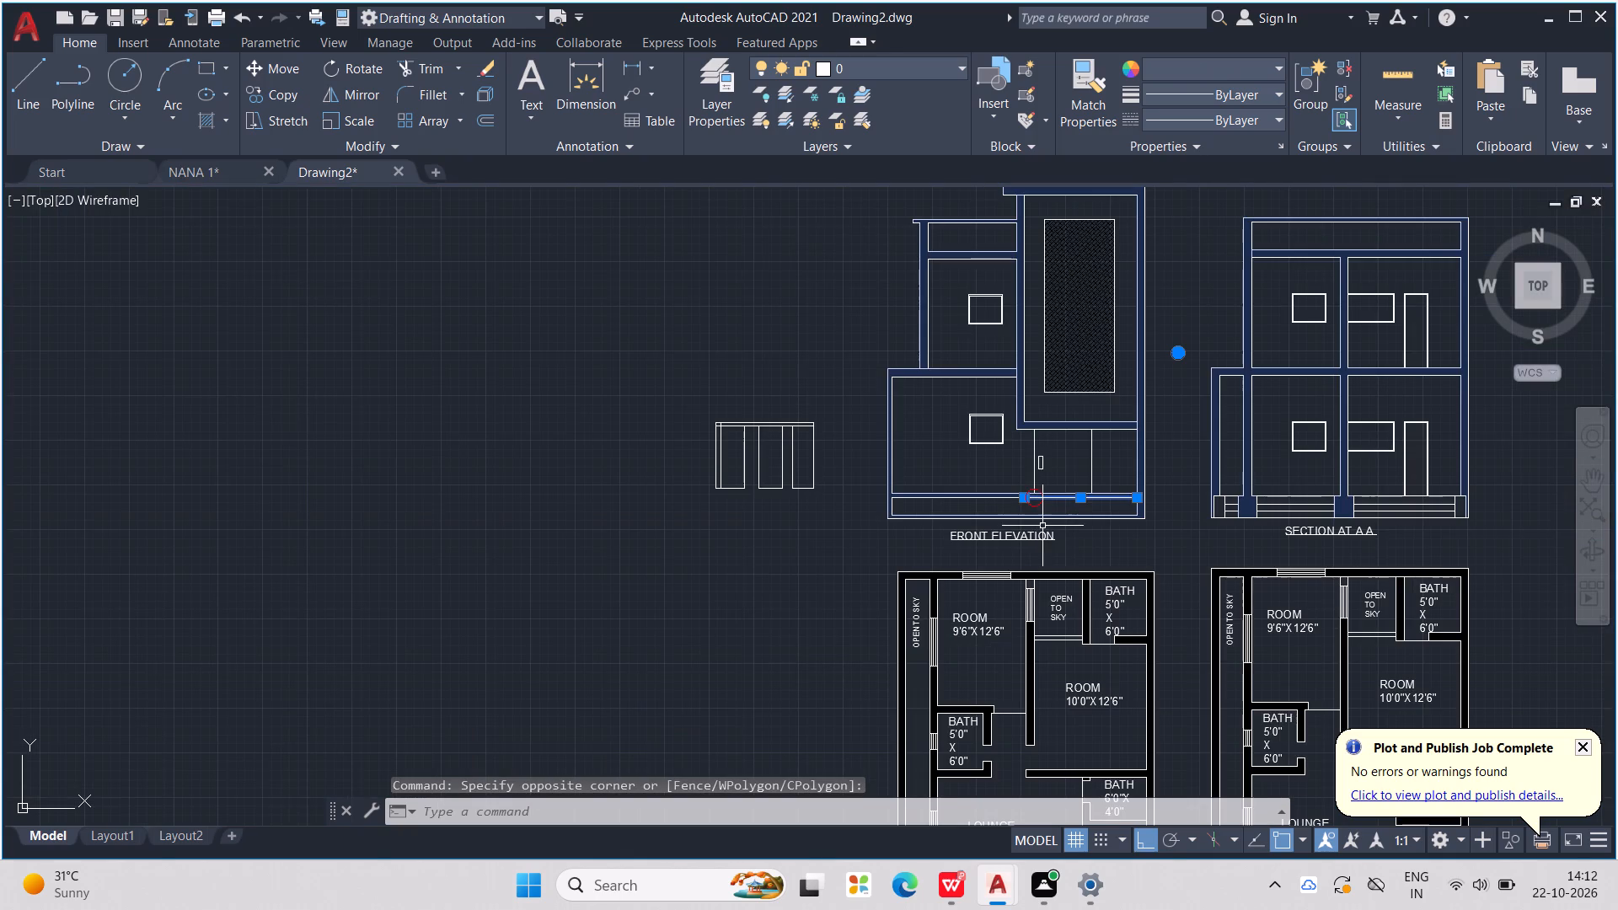
pyautogui.press('Escape')
pyautogui.press('Escape')
pyautogui.press('Escape')
pyautogui.scroll(-1, 1020, 515)
pyautogui.press('Escape')
pyautogui.press('Escape')
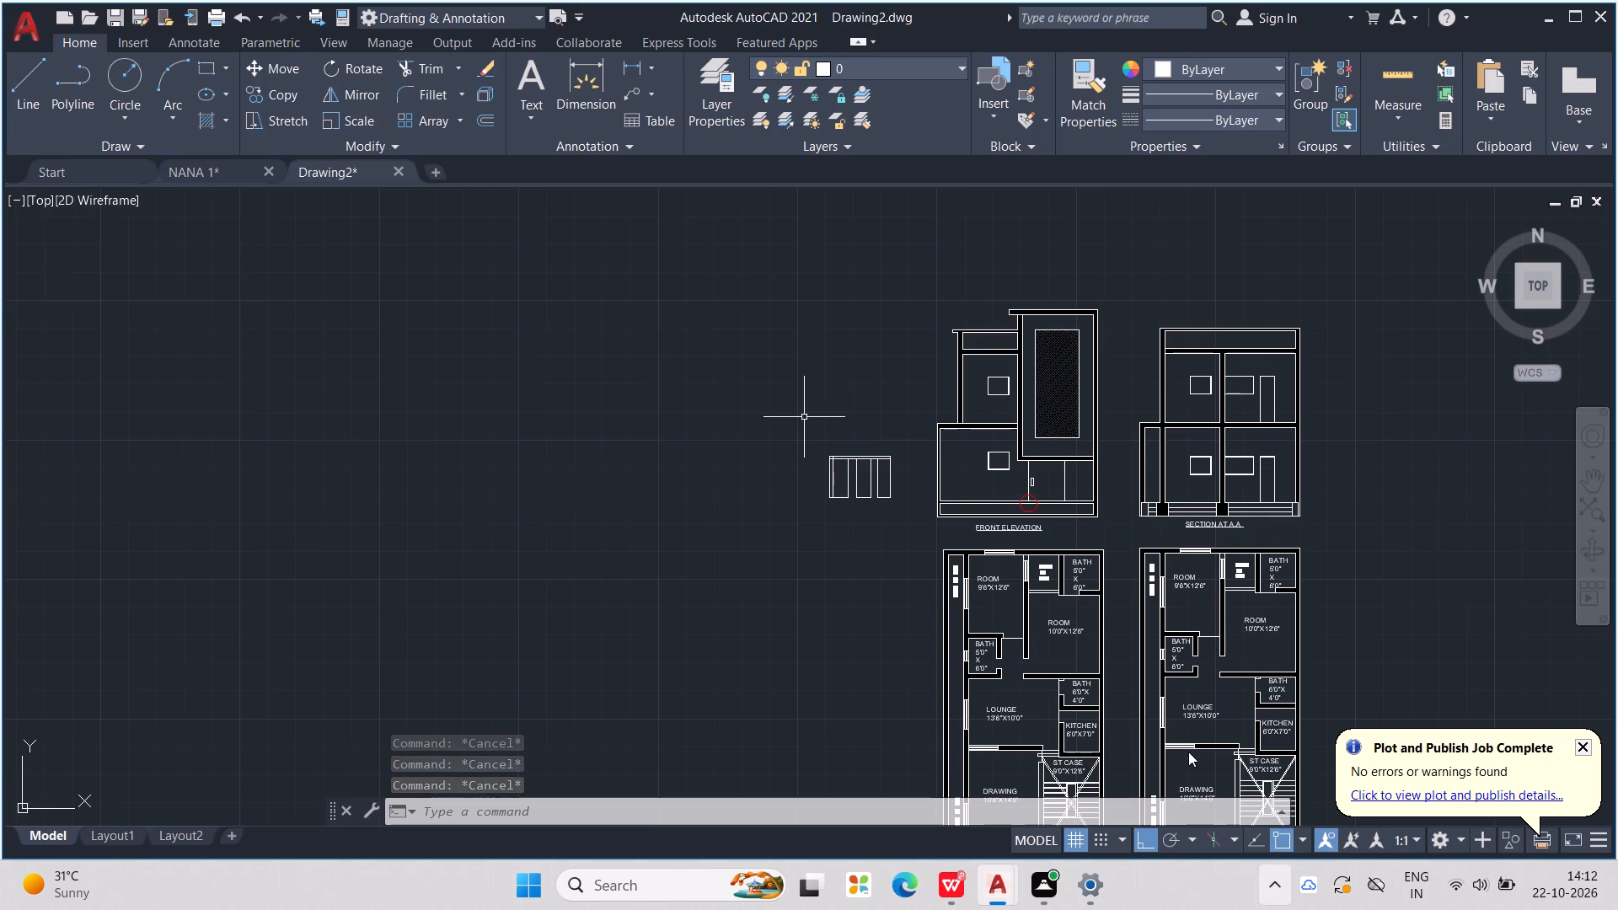
# Delete the whole three-panel framed unit beside the front elevation.
pyautogui.scroll(1, 1192, 755)
pyautogui.moveTo(950, 572); pyautogui.dragTo(827, 659, button='middle')
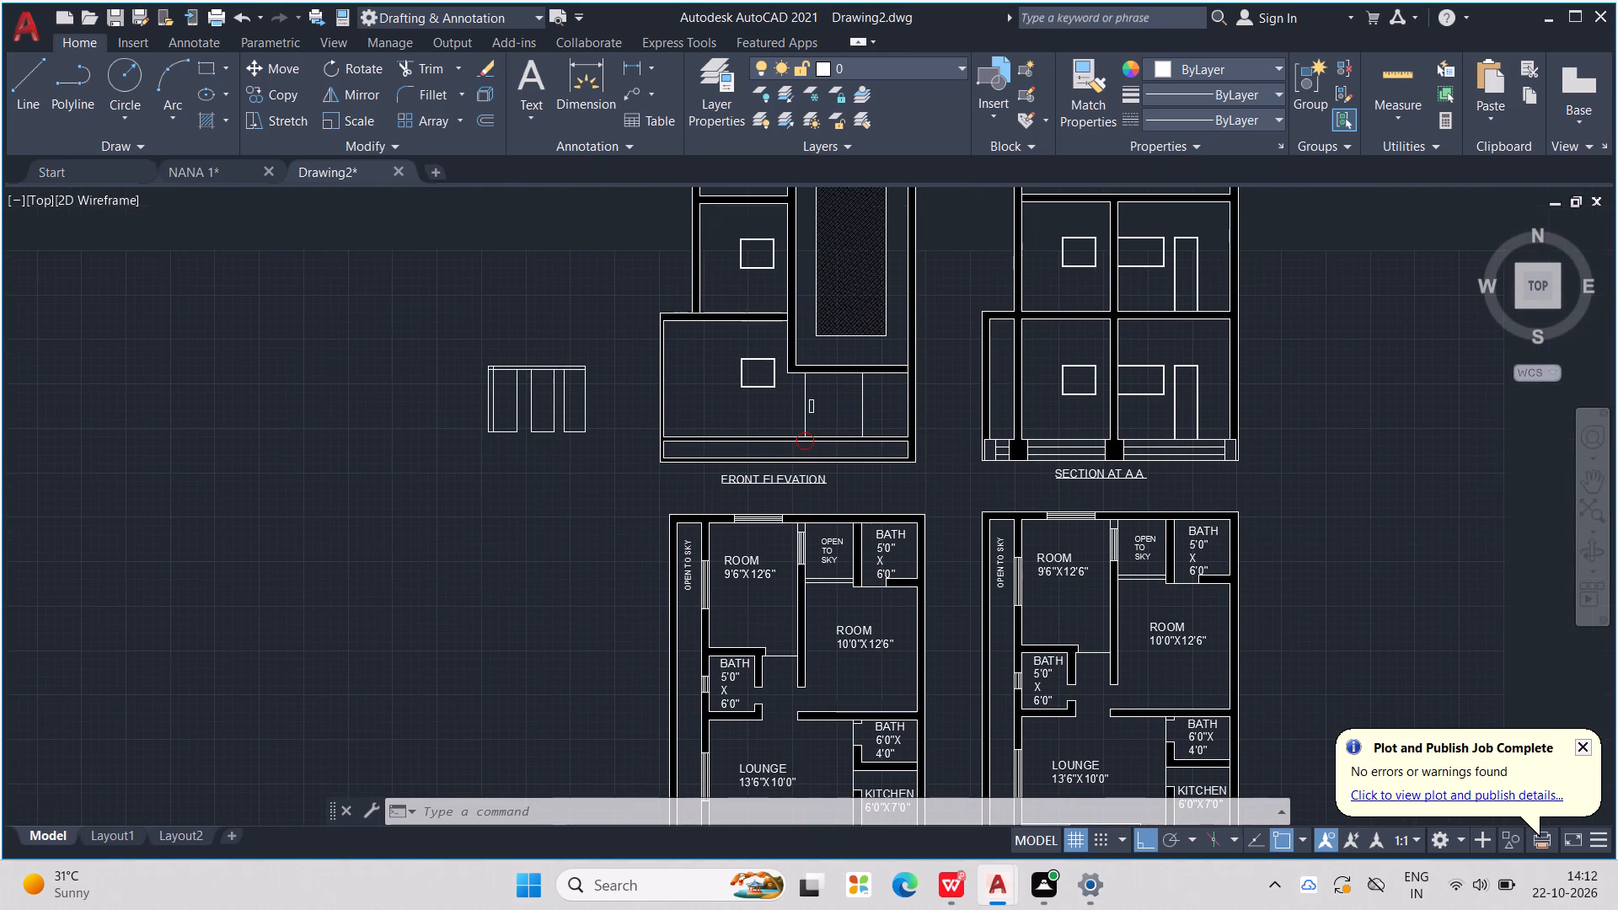
pyautogui.moveTo(257, 206); pyautogui.dragTo(566, 325)
pyautogui.moveTo(587, 329); pyautogui.dragTo(607, 345)
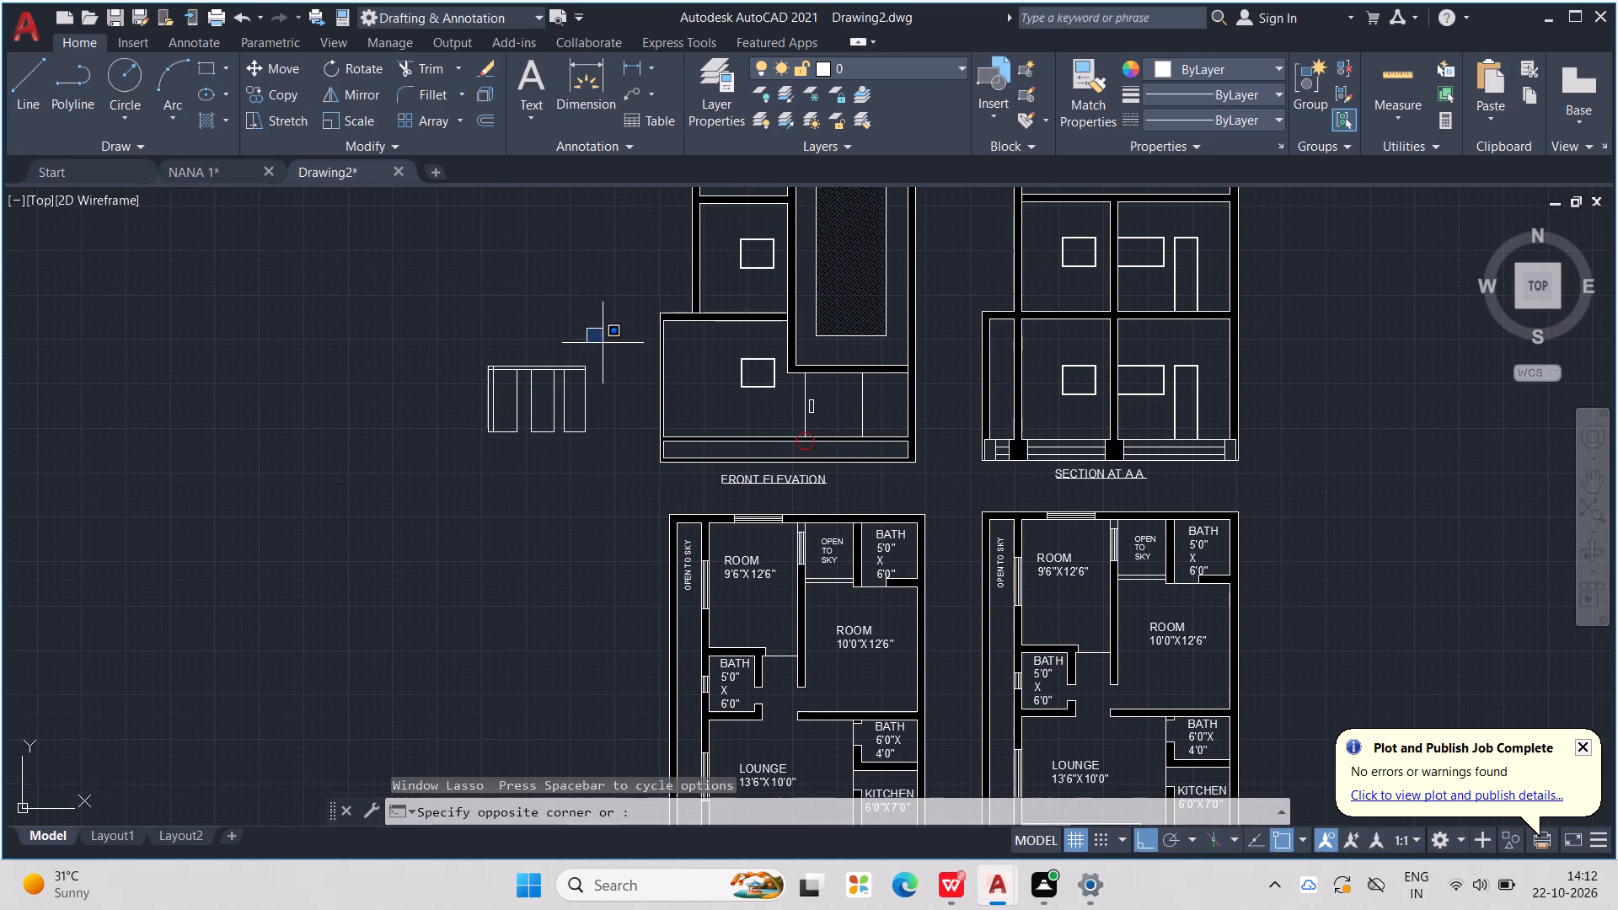
pyautogui.moveTo(607, 345); pyautogui.dragTo(250, 360)
pyautogui.press('Delete')
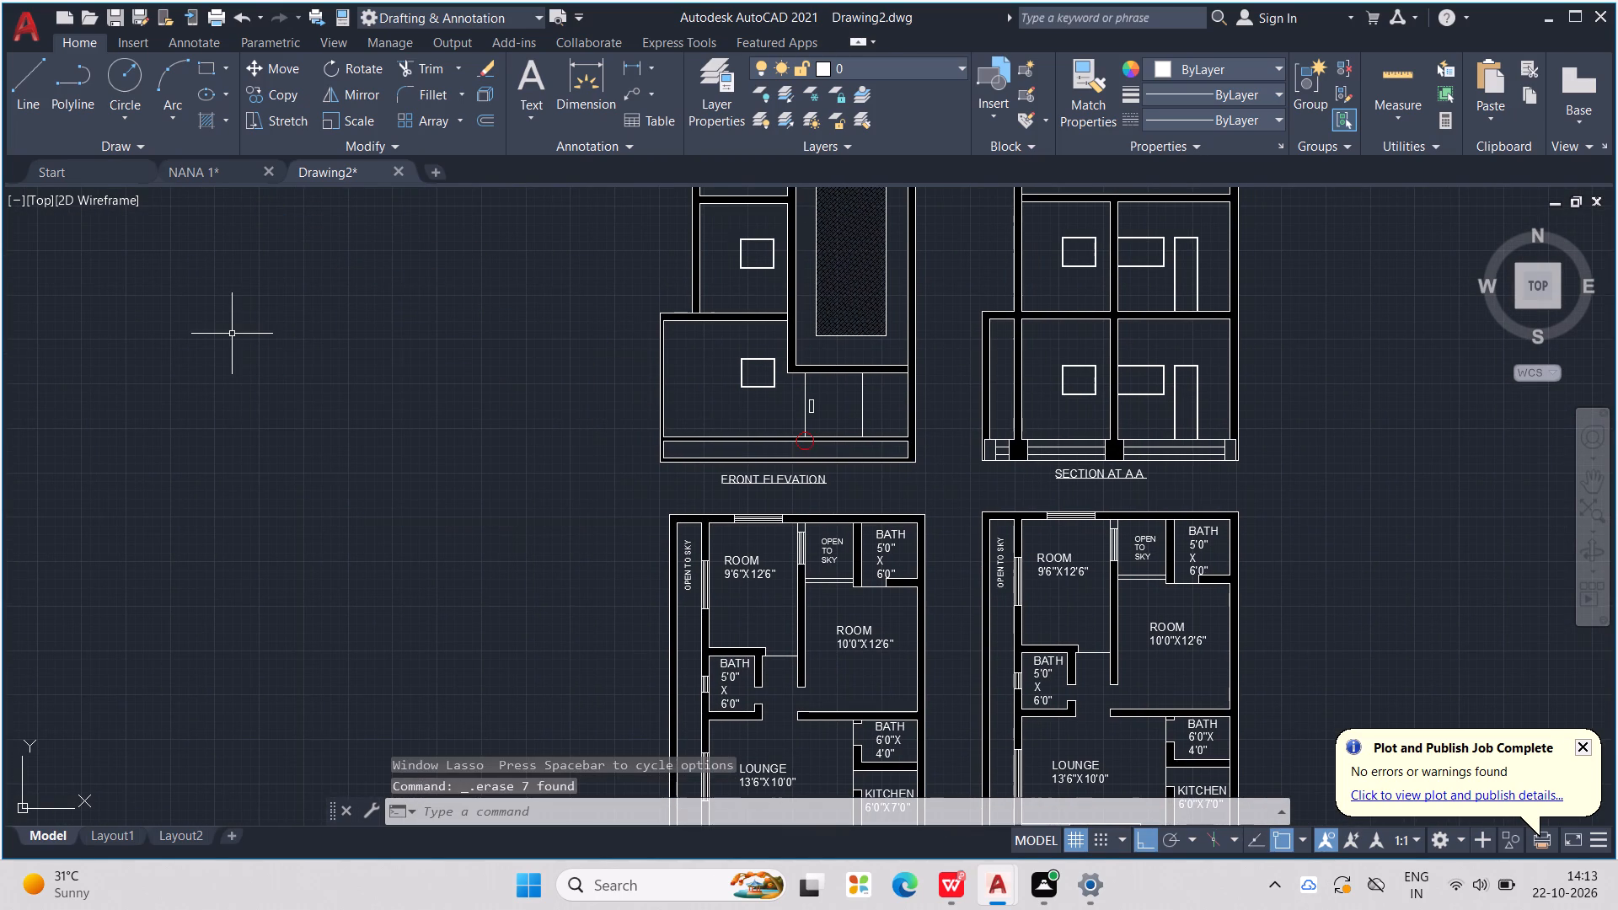
# Dimension the overall width of the floor plan below the front elevation, placing the dimension just above its top wall.
pyautogui.scroll(-2, 233, 337)
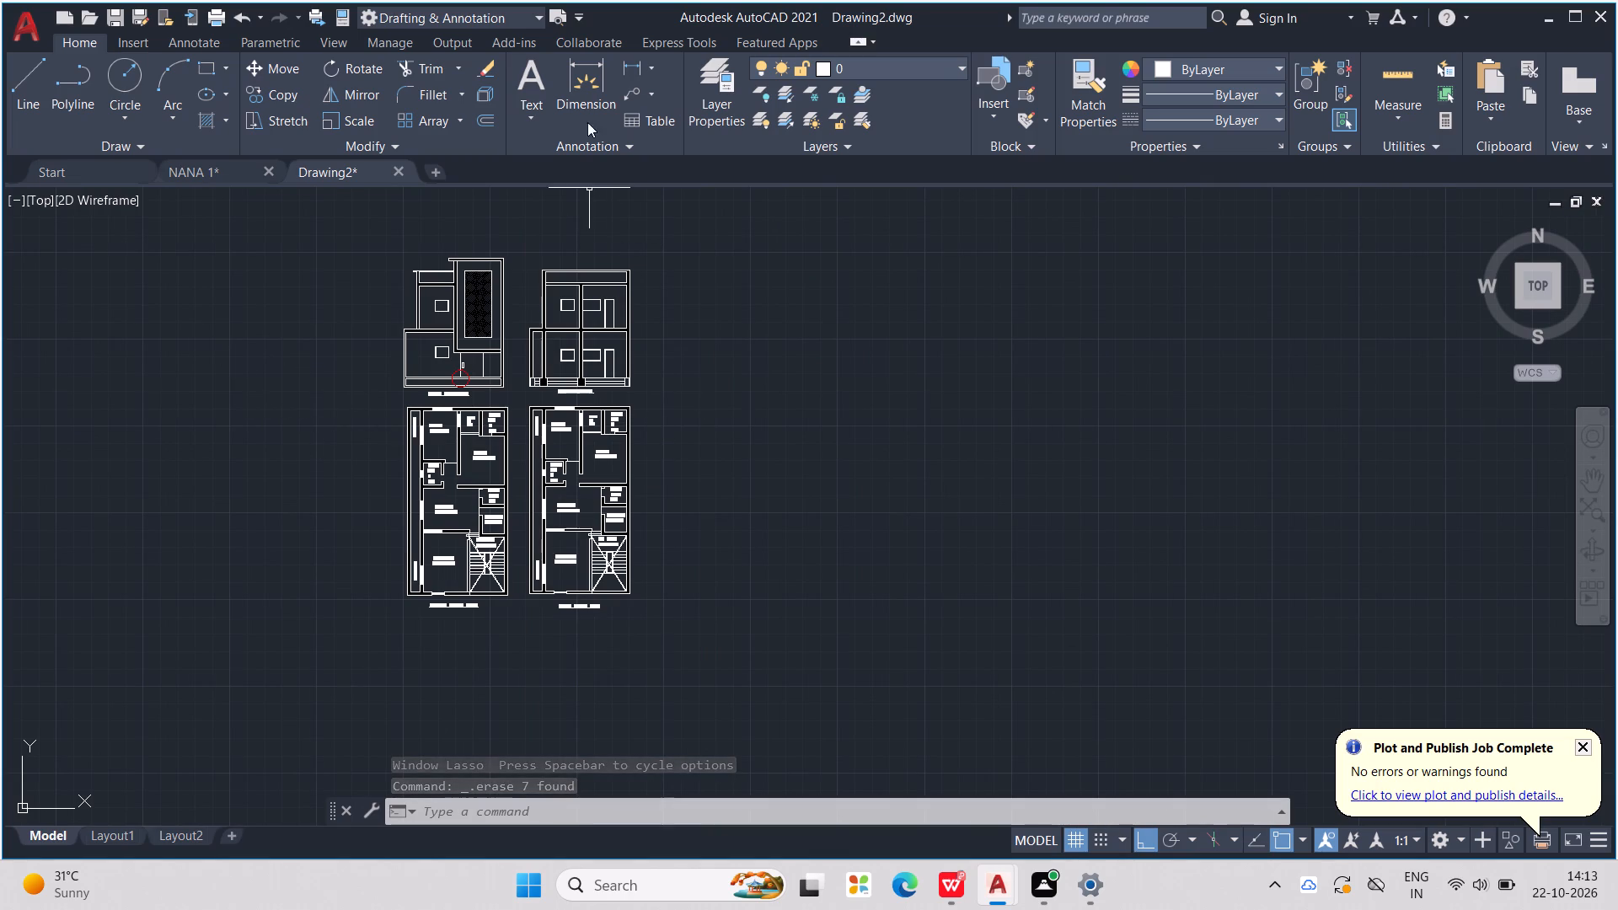
pyautogui.click(603, 62)
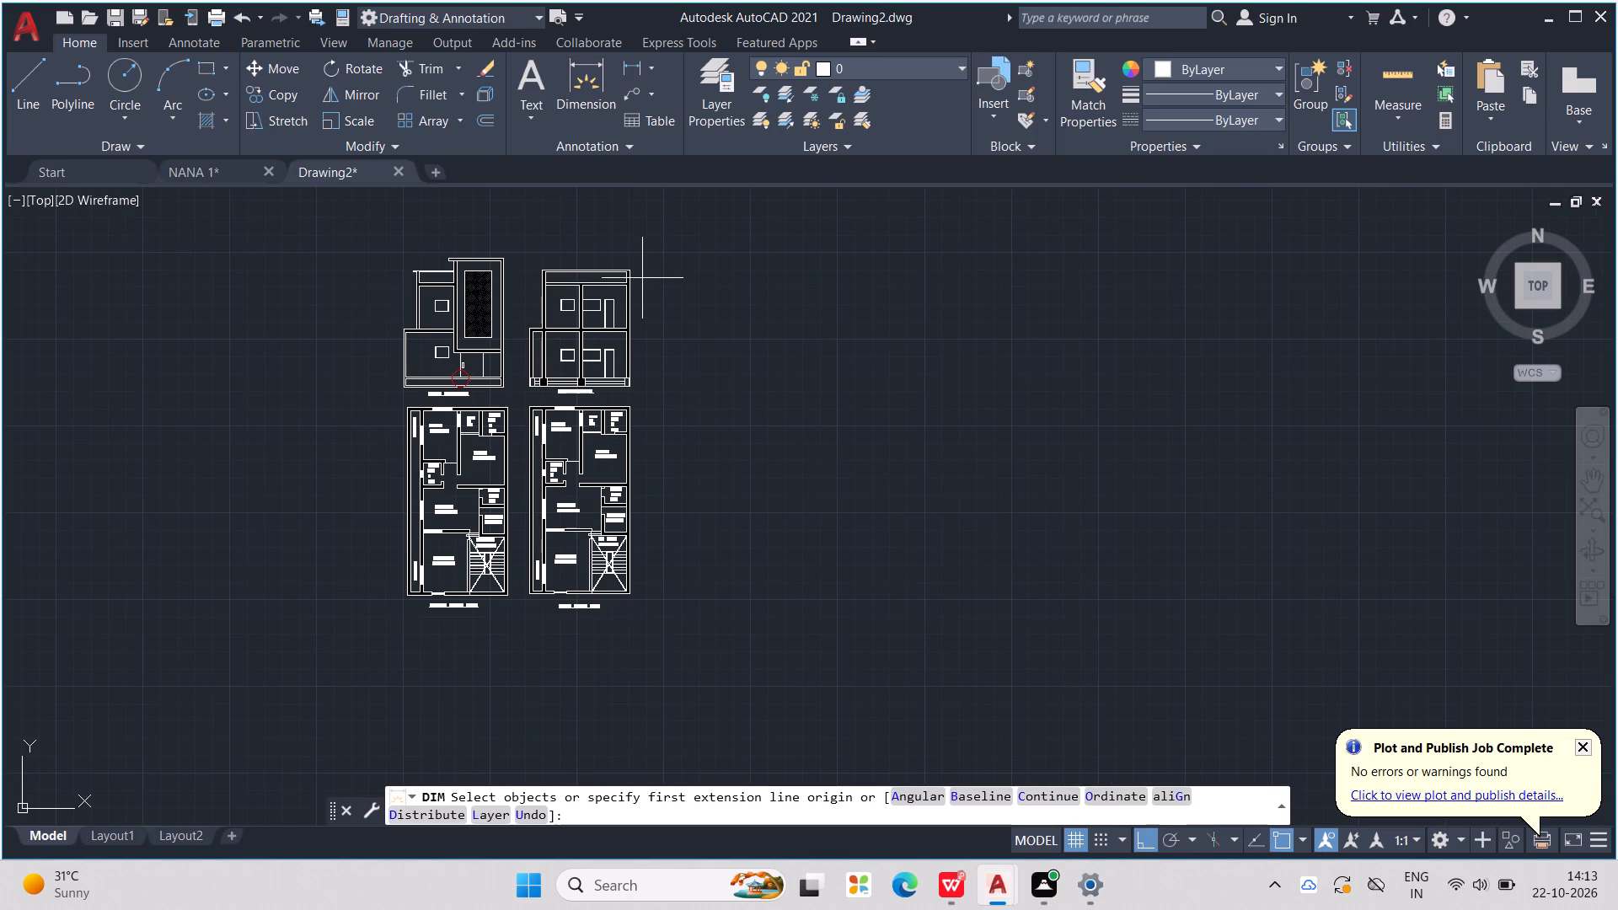
pyautogui.scroll(1, 522, 415)
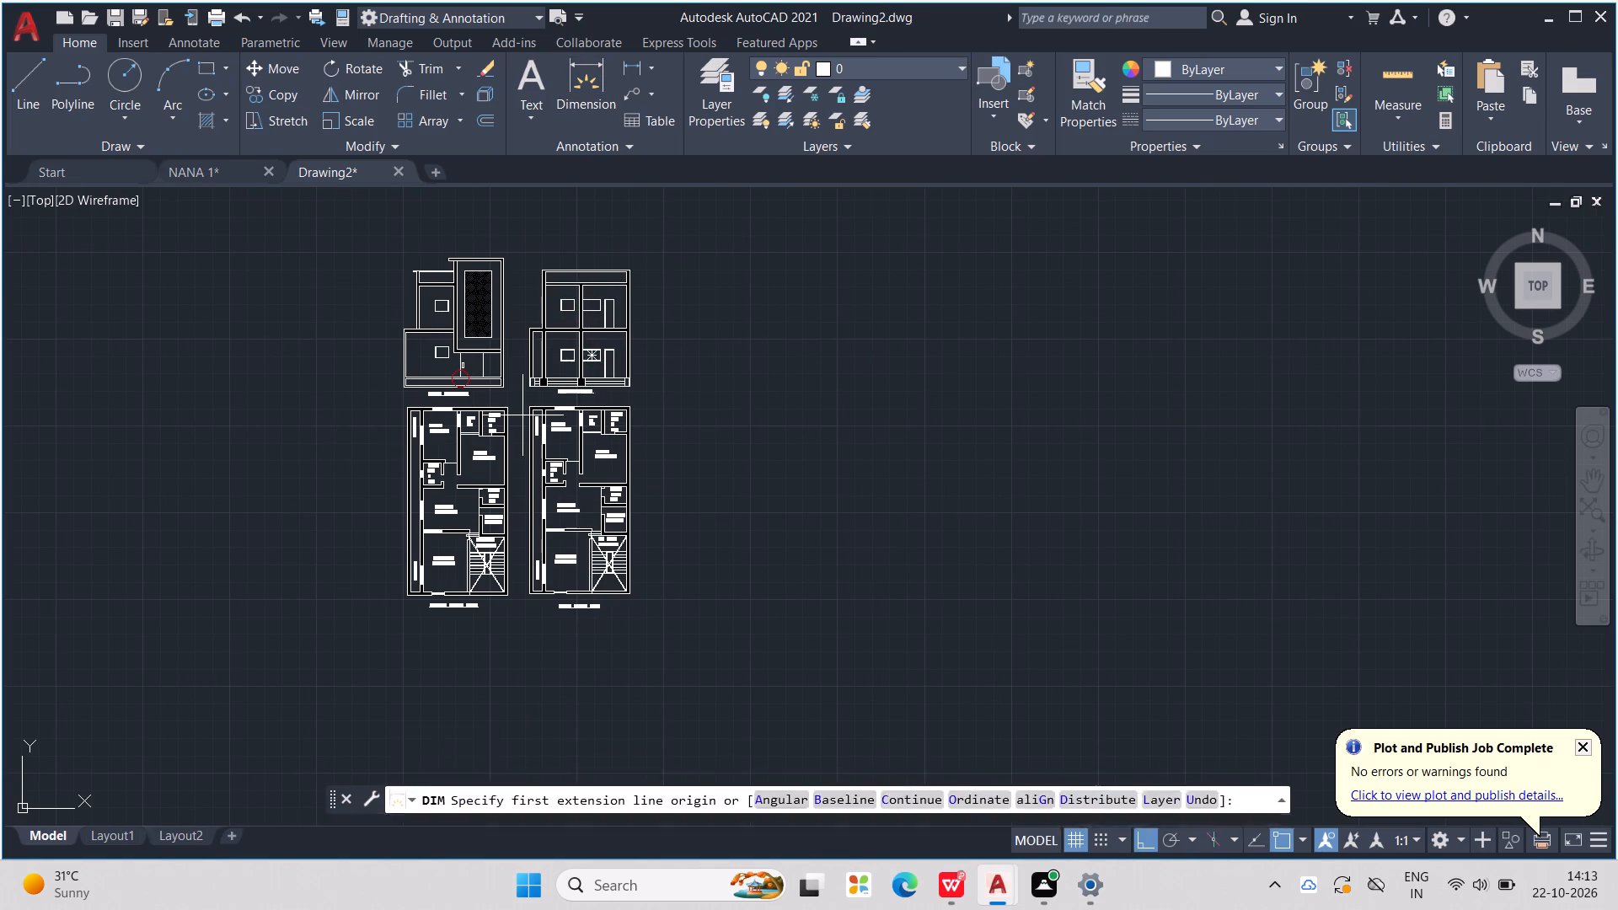
pyautogui.scroll(1, 522, 415)
pyautogui.moveTo(495, 418); pyautogui.dragTo(658, 420, button='middle')
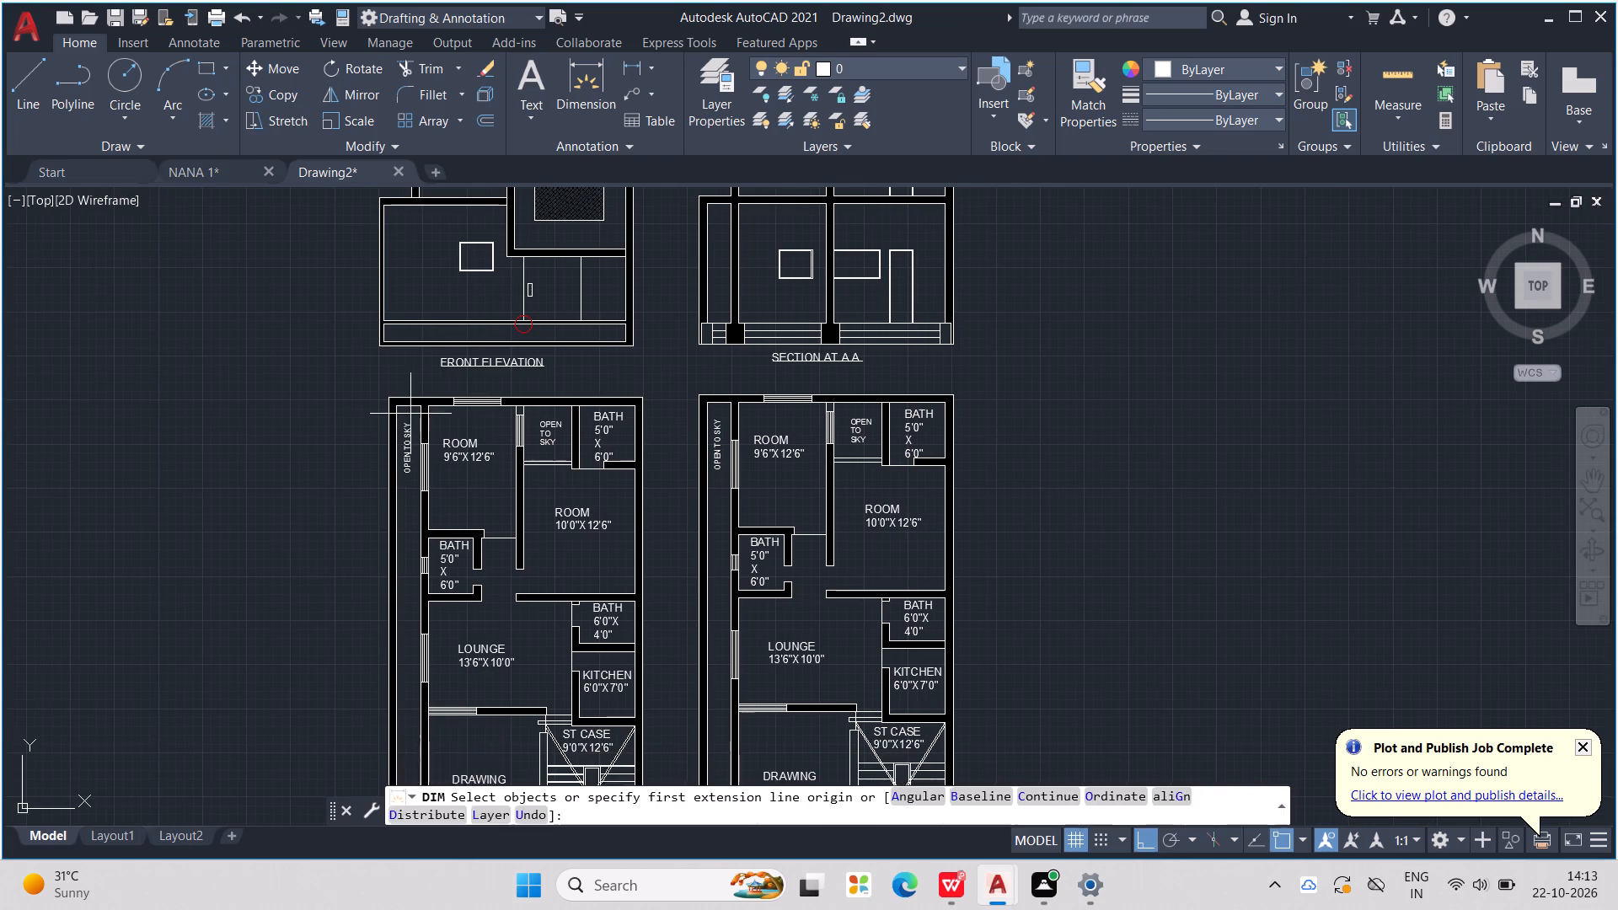
pyautogui.click(386, 399)
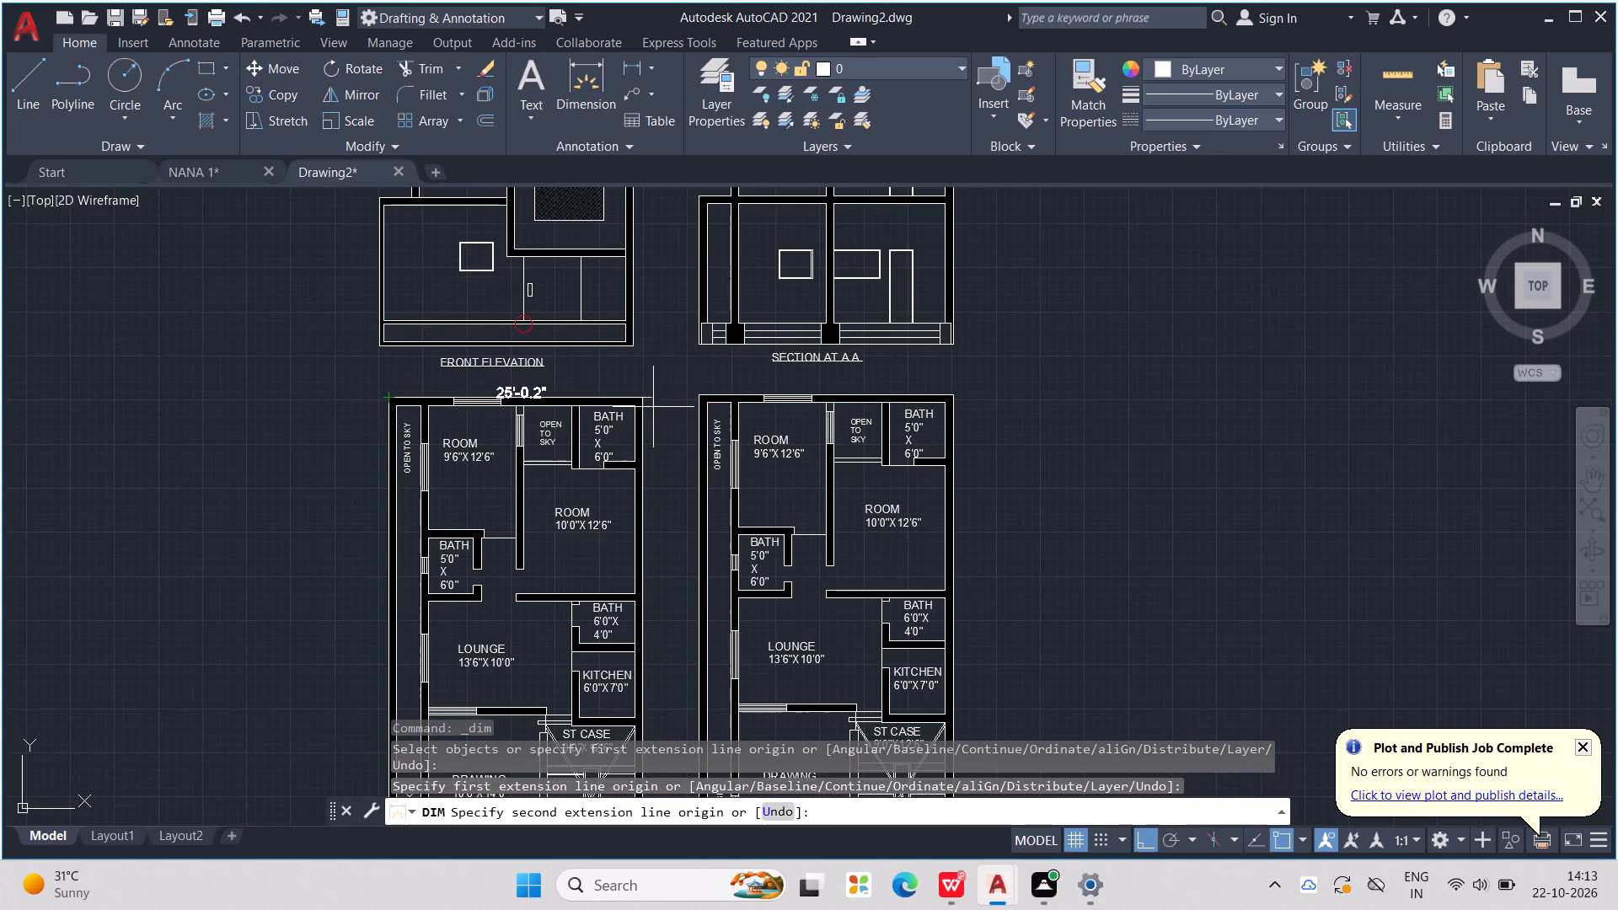
pyautogui.click(641, 401)
pyautogui.click(637, 389)
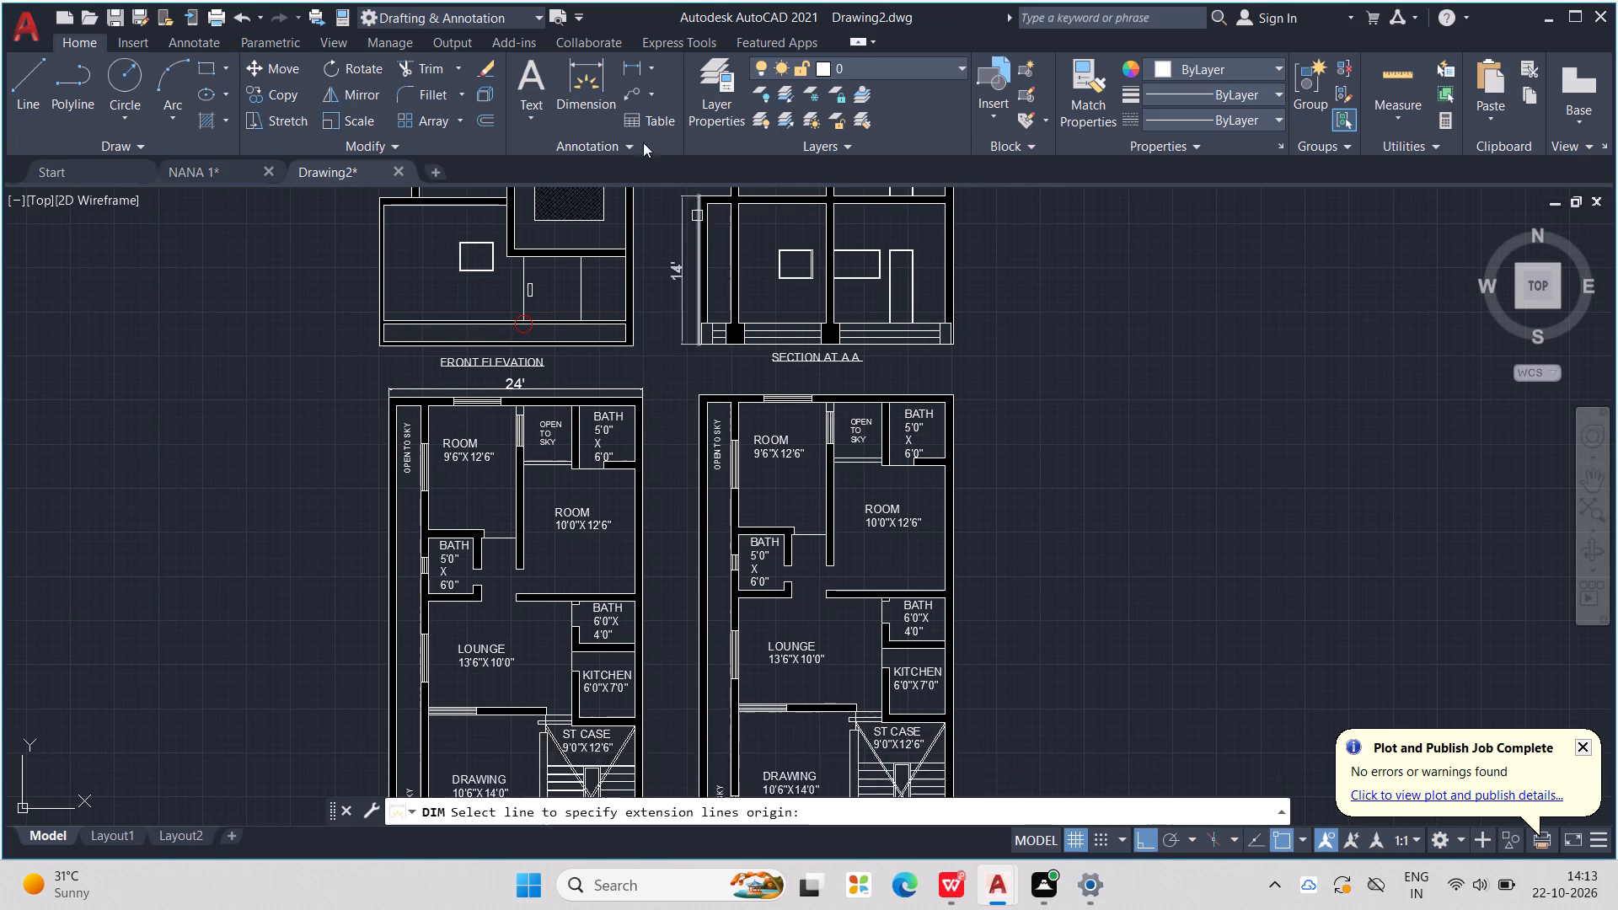
# Dimension the ground floor plan's overall length, placing the dimension just outside the long wall facing the first floor plan.
pyautogui.click(592, 102)
pyautogui.scroll(4, 660, 425)
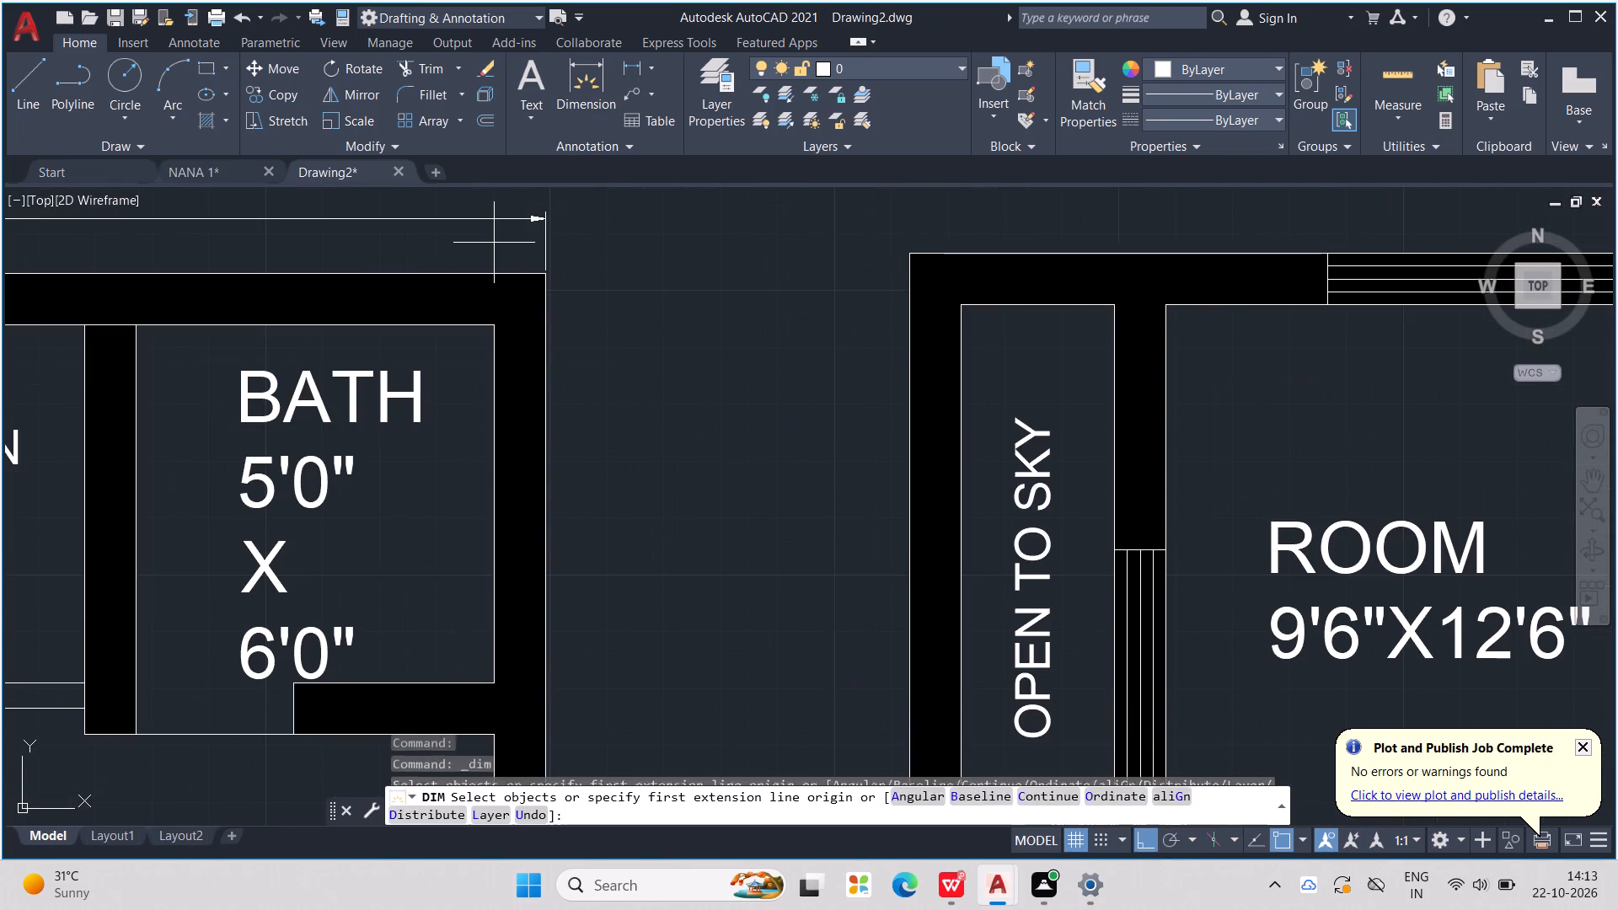
pyautogui.click(549, 273)
pyautogui.scroll(-4, 592, 329)
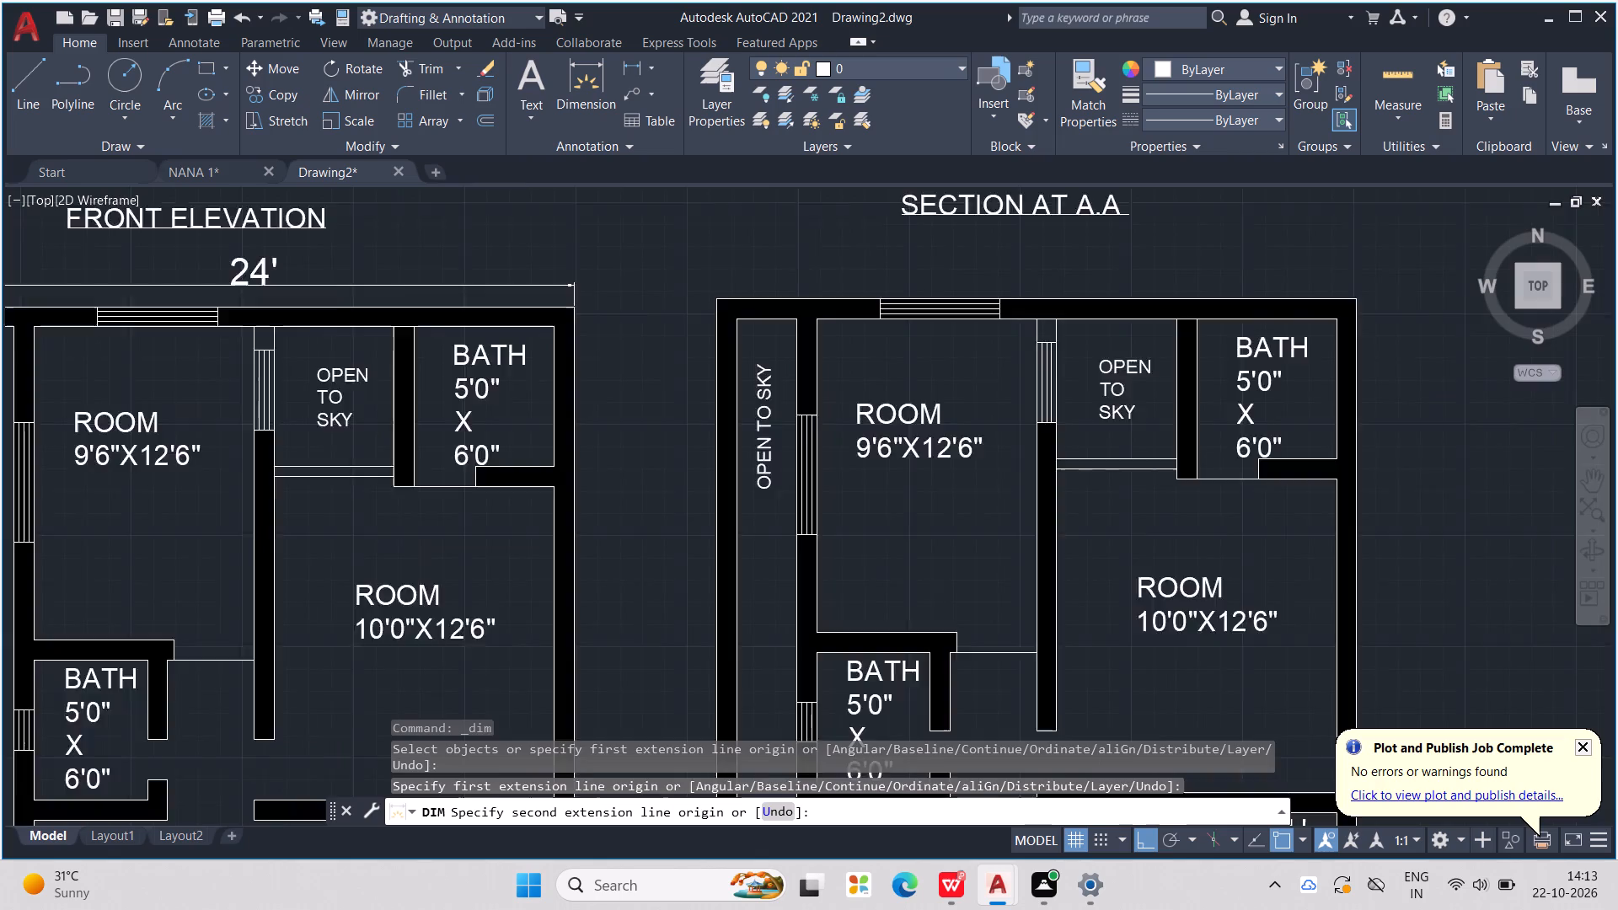
pyautogui.scroll(-1, 592, 325)
pyautogui.moveTo(610, 463); pyautogui.dragTo(616, 345, button='middle')
pyautogui.scroll(2, 575, 543)
pyautogui.scroll(2, 647, 482)
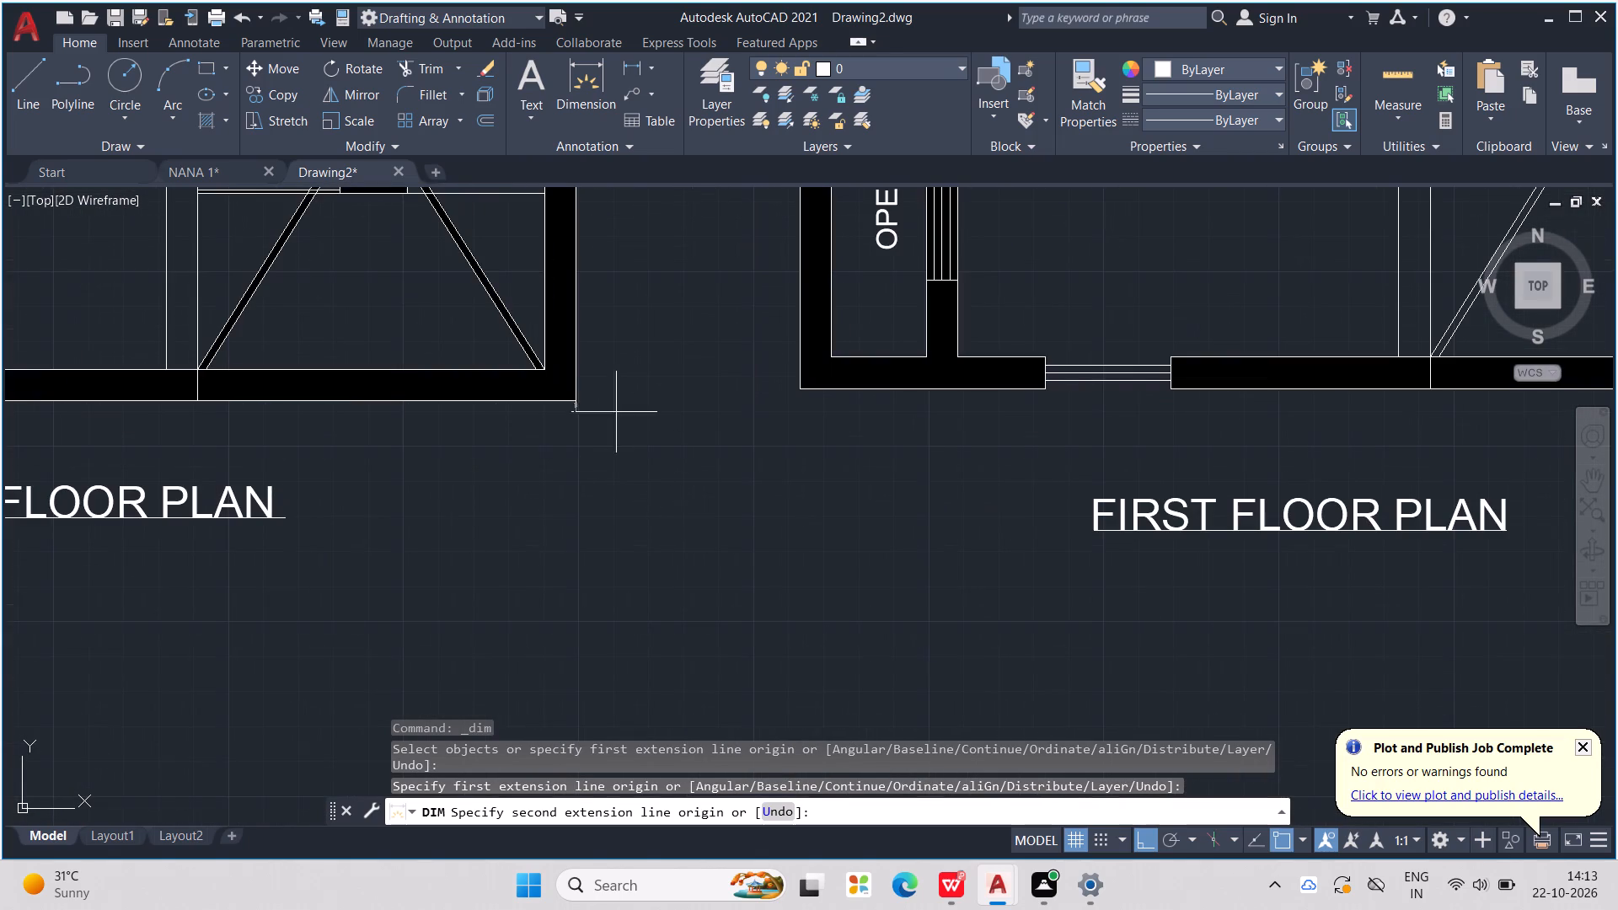
pyautogui.click(573, 398)
pyautogui.click(624, 399)
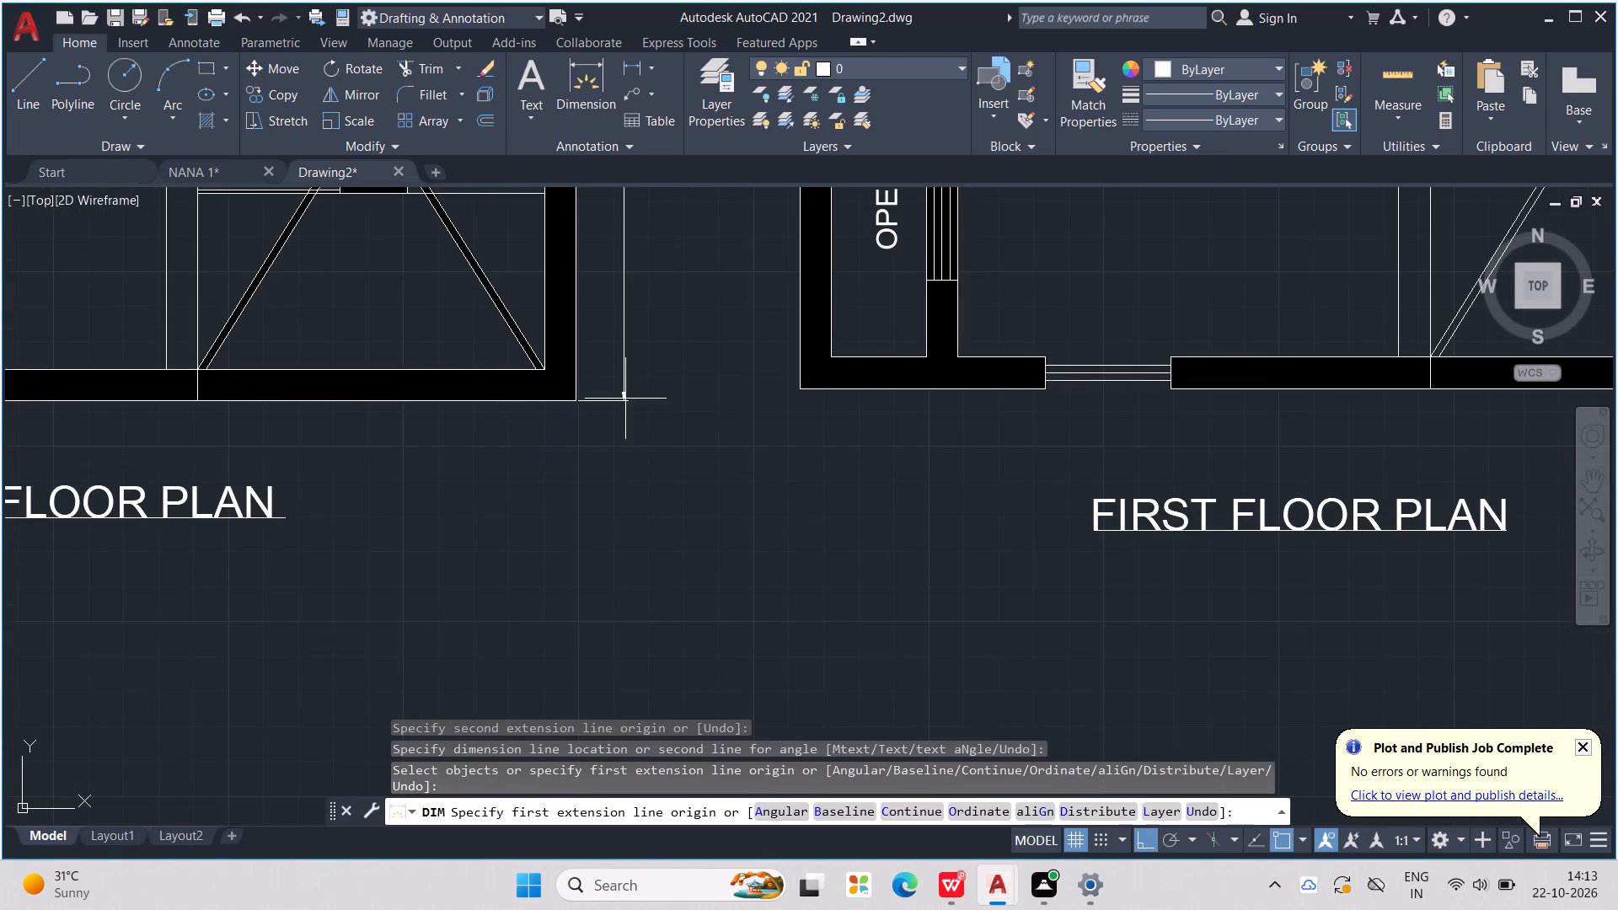
pyautogui.moveTo(629, 395); pyautogui.dragTo(587, 630, button='middle')
pyautogui.scroll(-2, 592, 618)
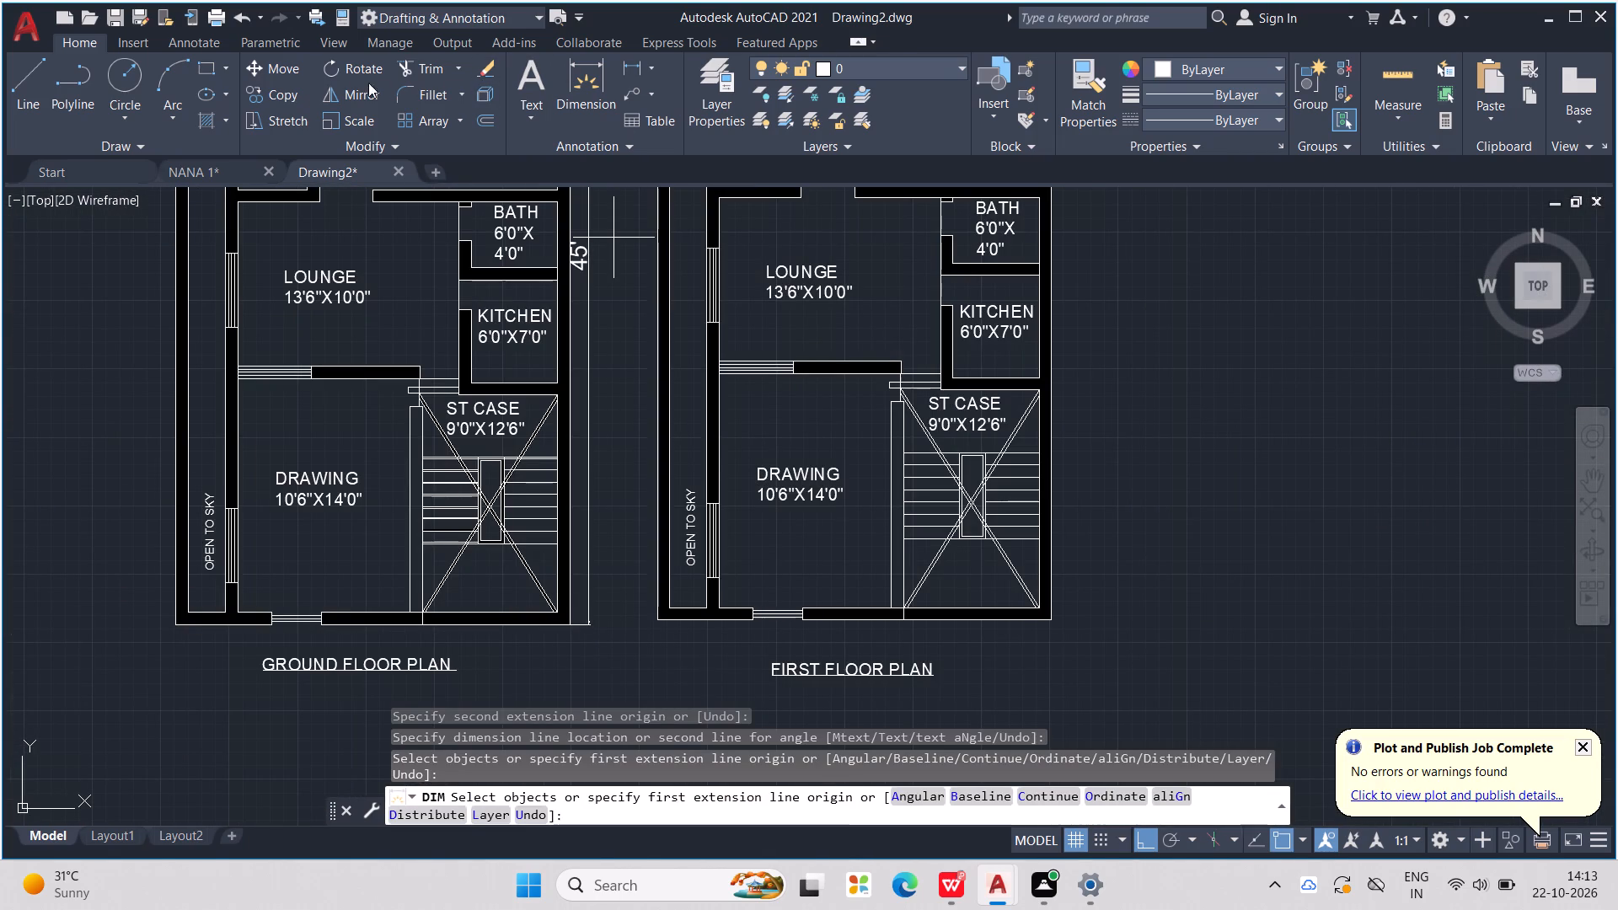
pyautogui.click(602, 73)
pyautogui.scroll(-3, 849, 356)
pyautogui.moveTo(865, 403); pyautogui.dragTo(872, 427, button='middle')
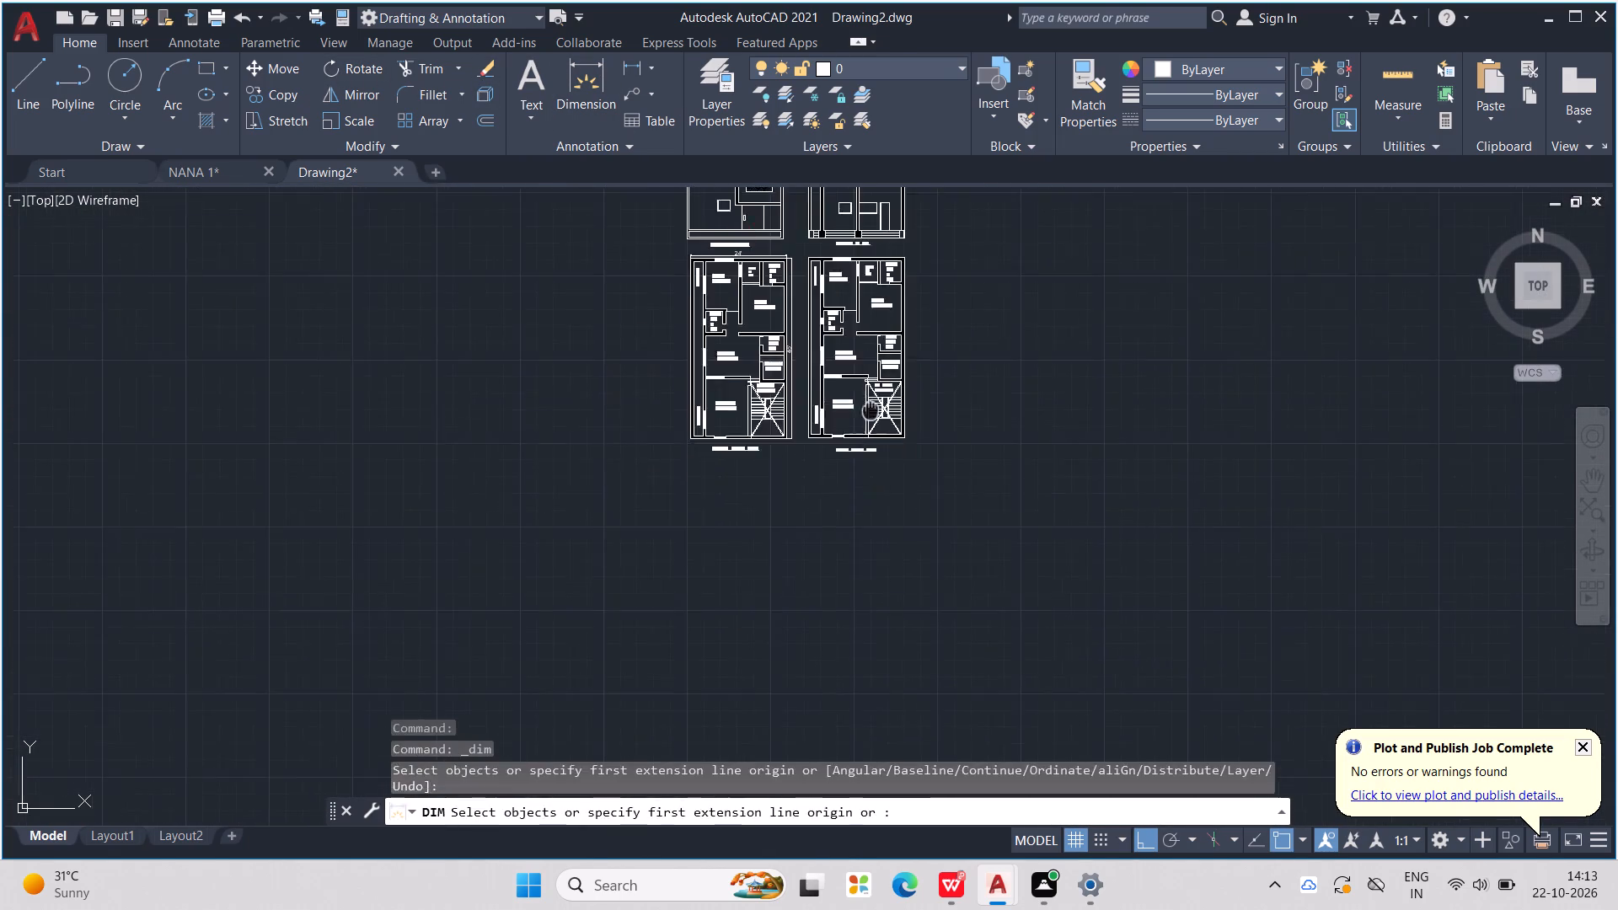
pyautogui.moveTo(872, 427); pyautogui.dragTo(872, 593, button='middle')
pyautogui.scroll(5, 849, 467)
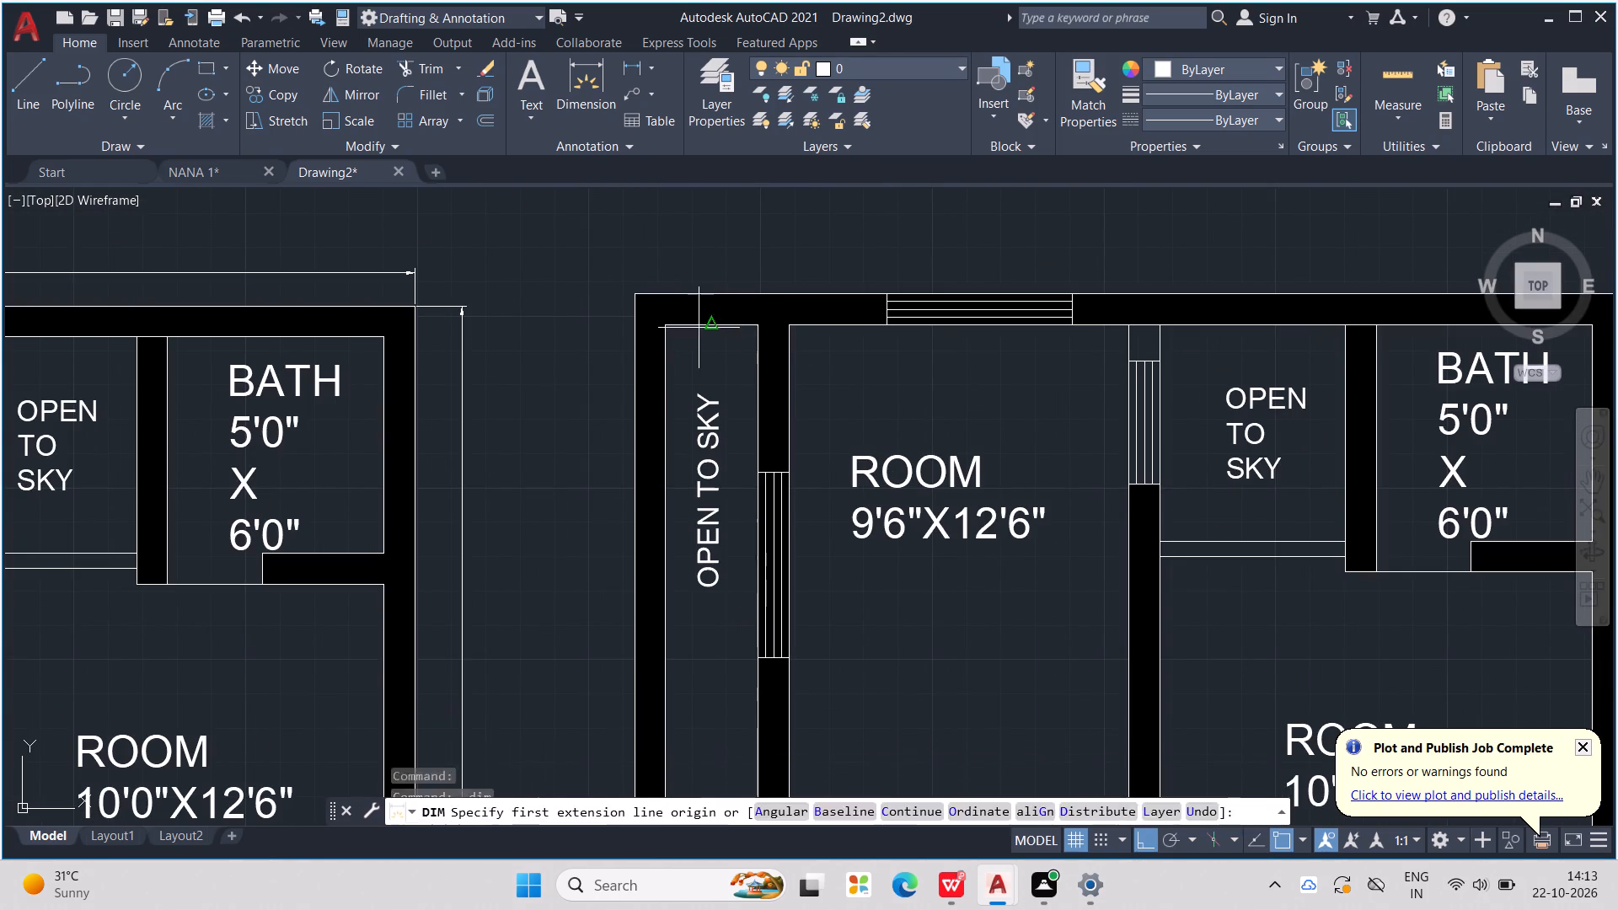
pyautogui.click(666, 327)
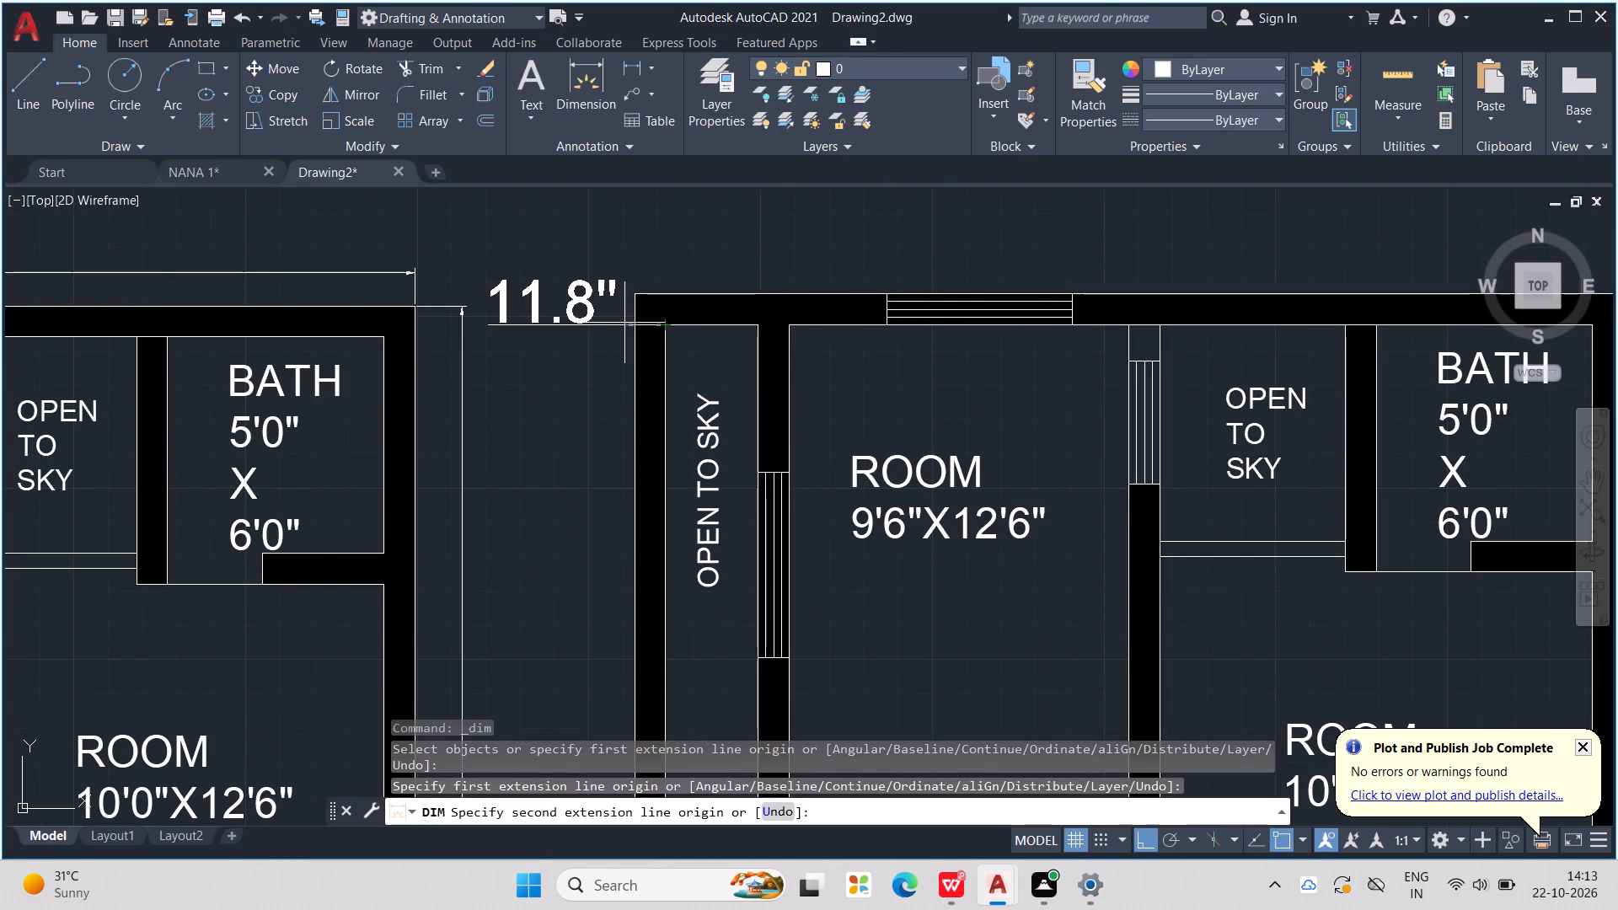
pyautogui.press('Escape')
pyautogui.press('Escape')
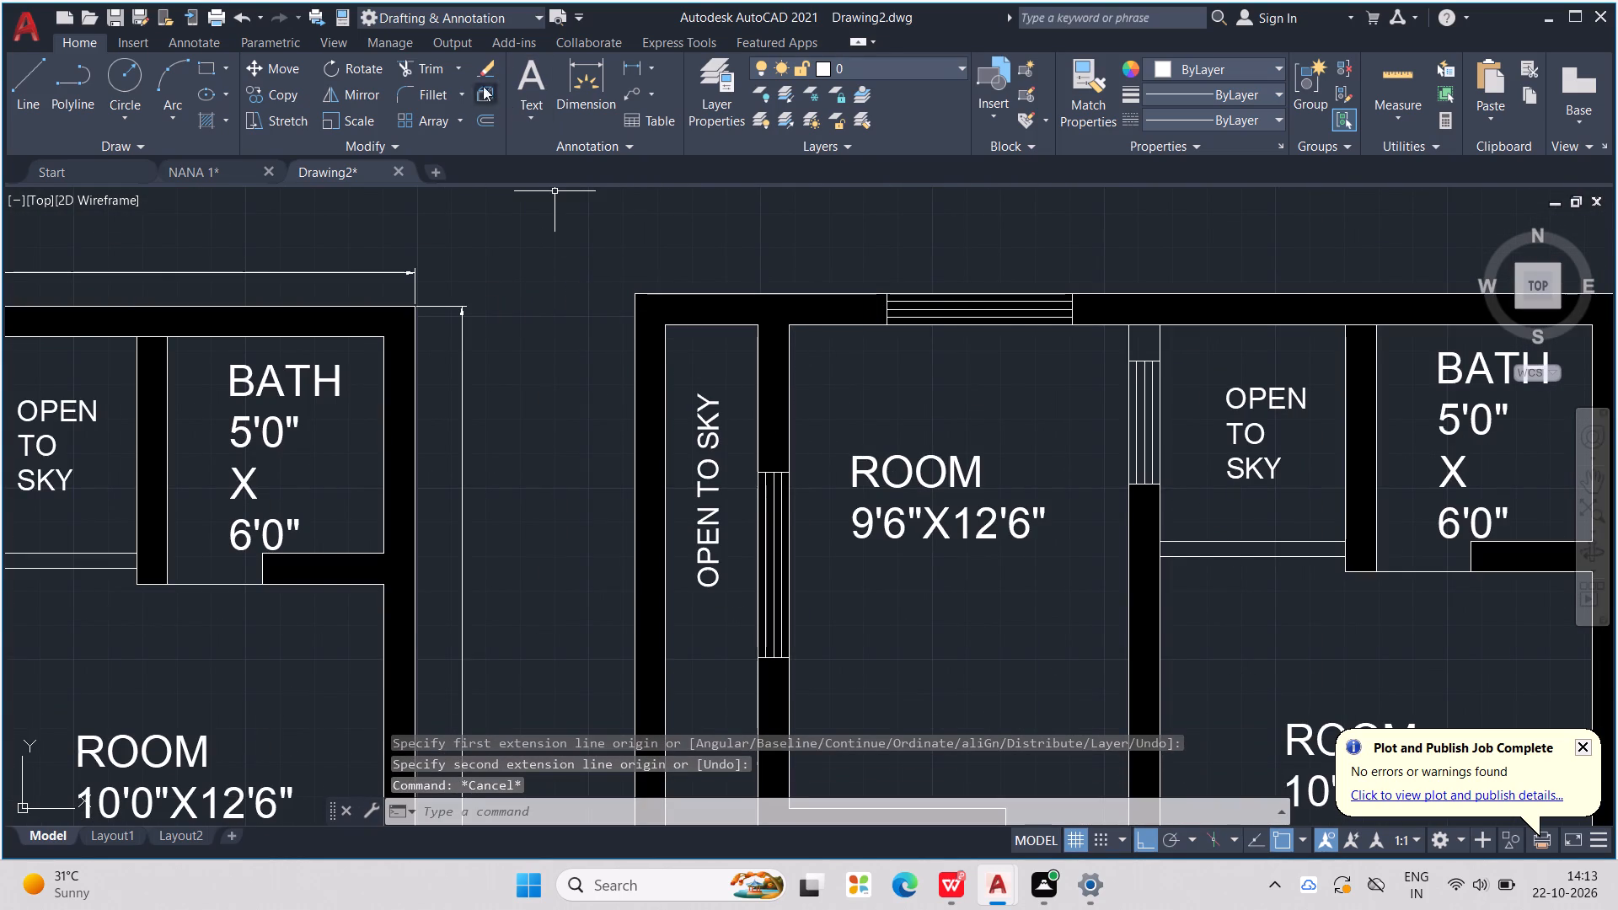
# Dimension the first floor plan's open-to-sky strip from the outer wall corner to its inner wall, placing the dimension above the strip's label.
pyautogui.click(588, 72)
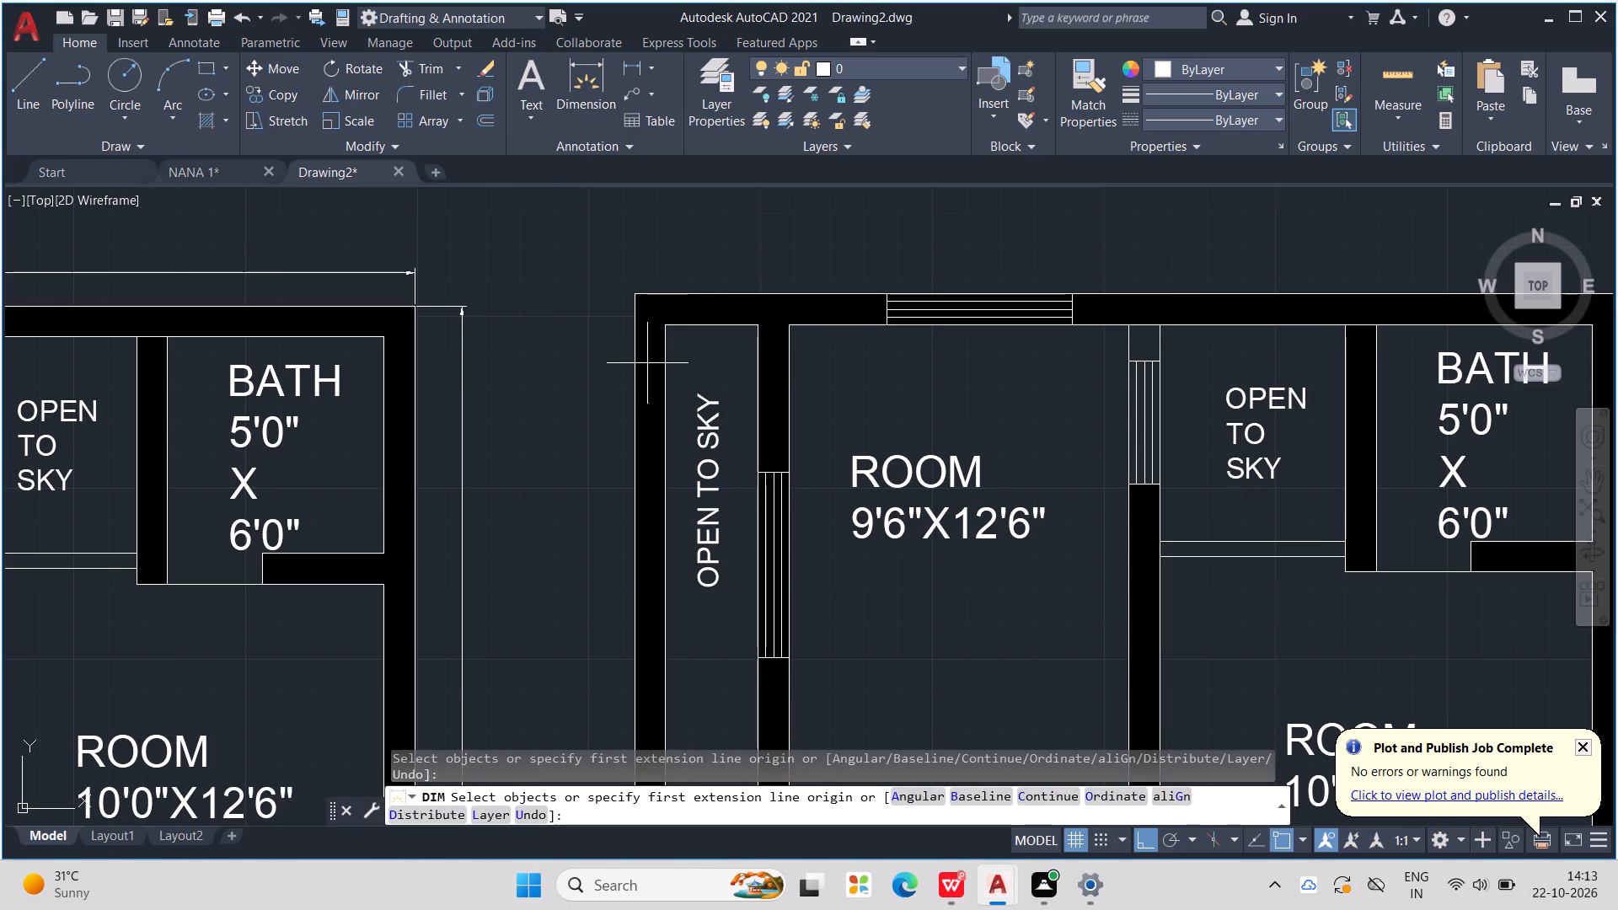
pyautogui.click(640, 290)
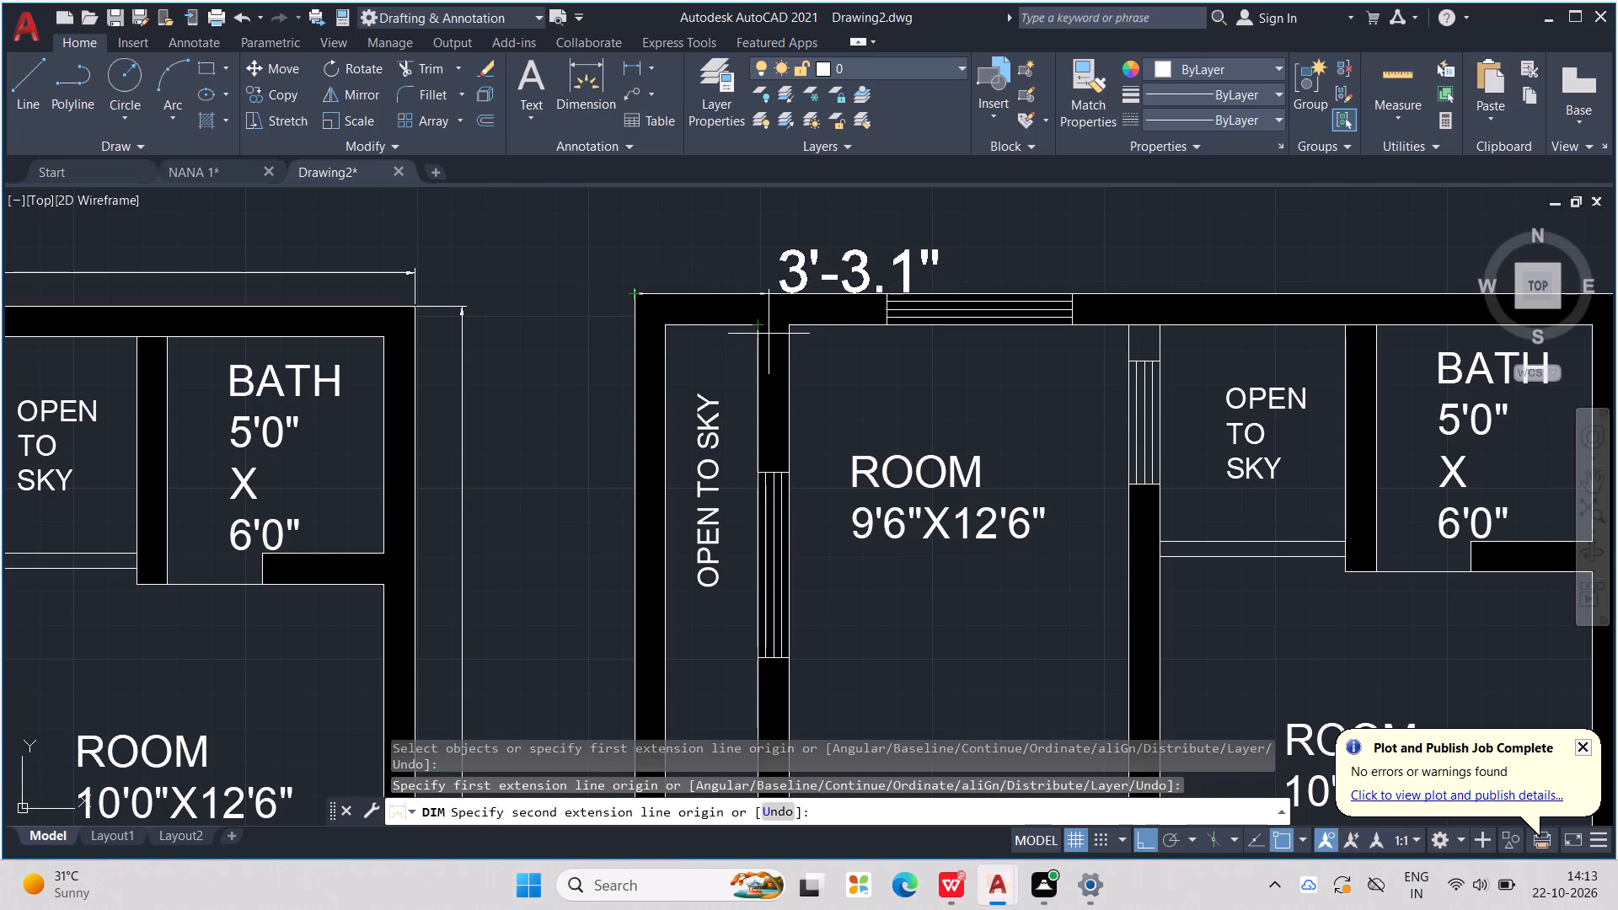
pyautogui.click(758, 322)
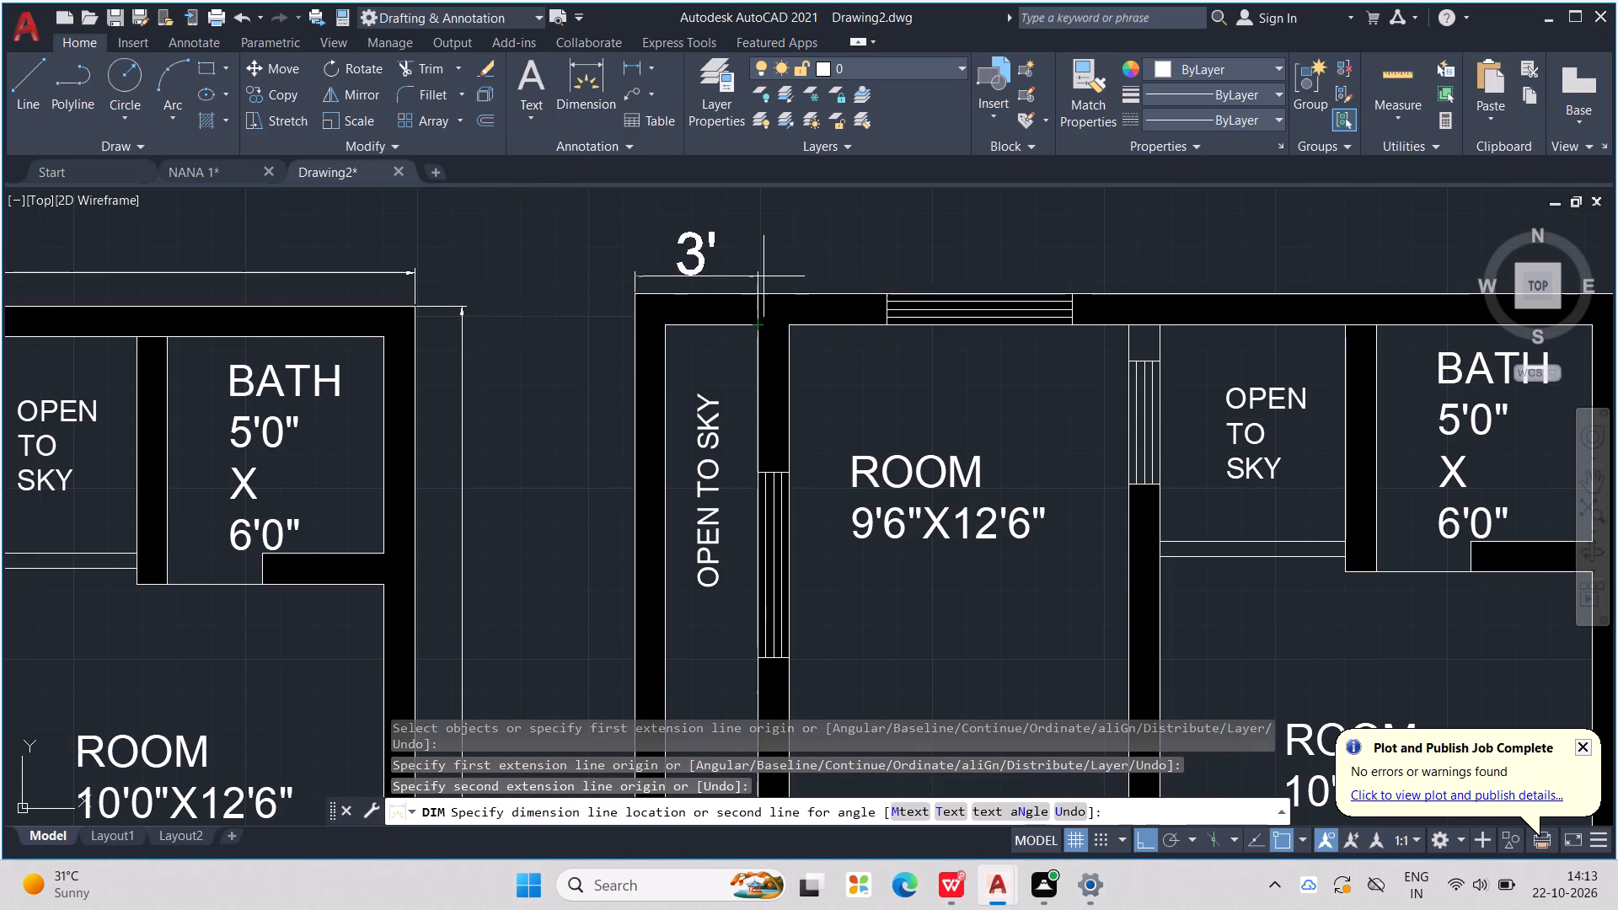
pyautogui.click(755, 377)
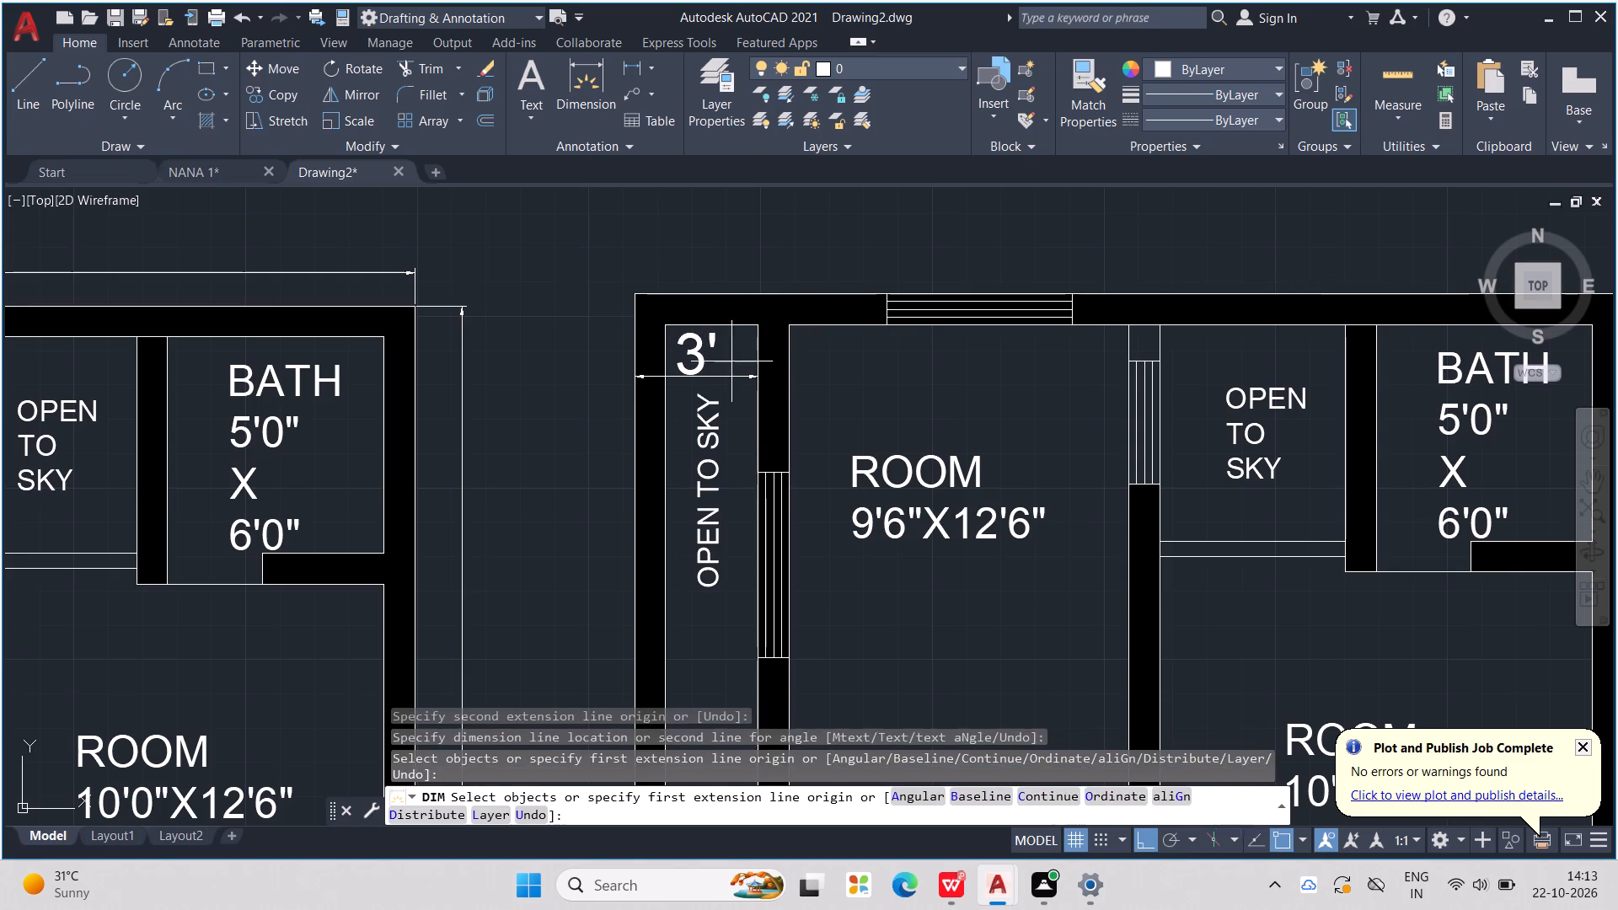
pyautogui.scroll(-3, 712, 380)
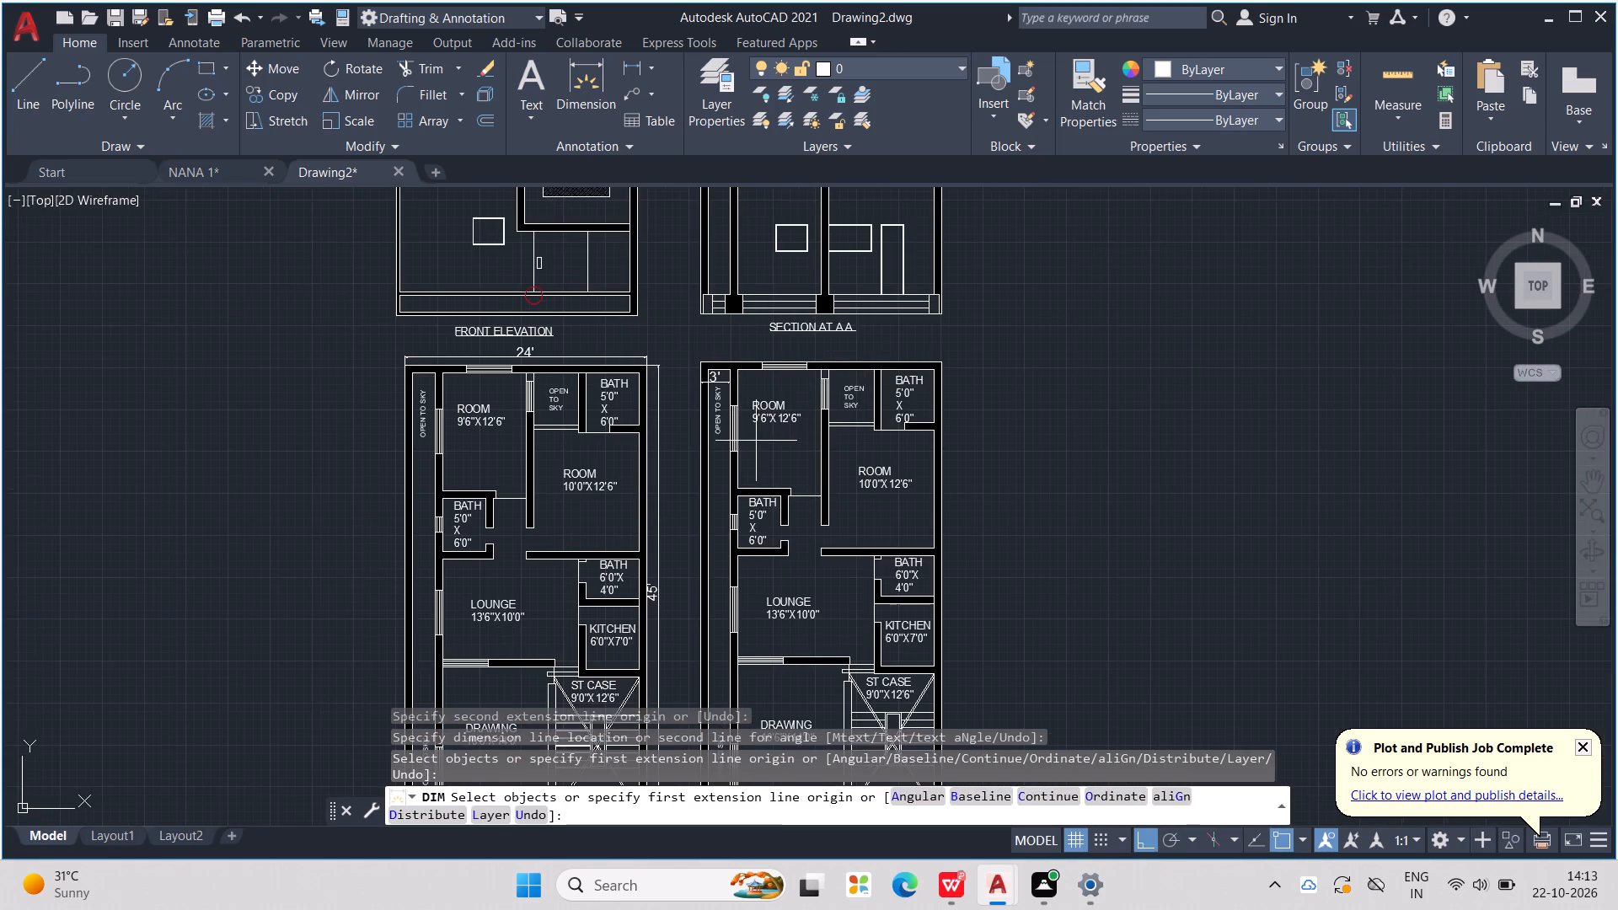
pyautogui.moveTo(756, 441); pyautogui.dragTo(669, 313, button='middle')
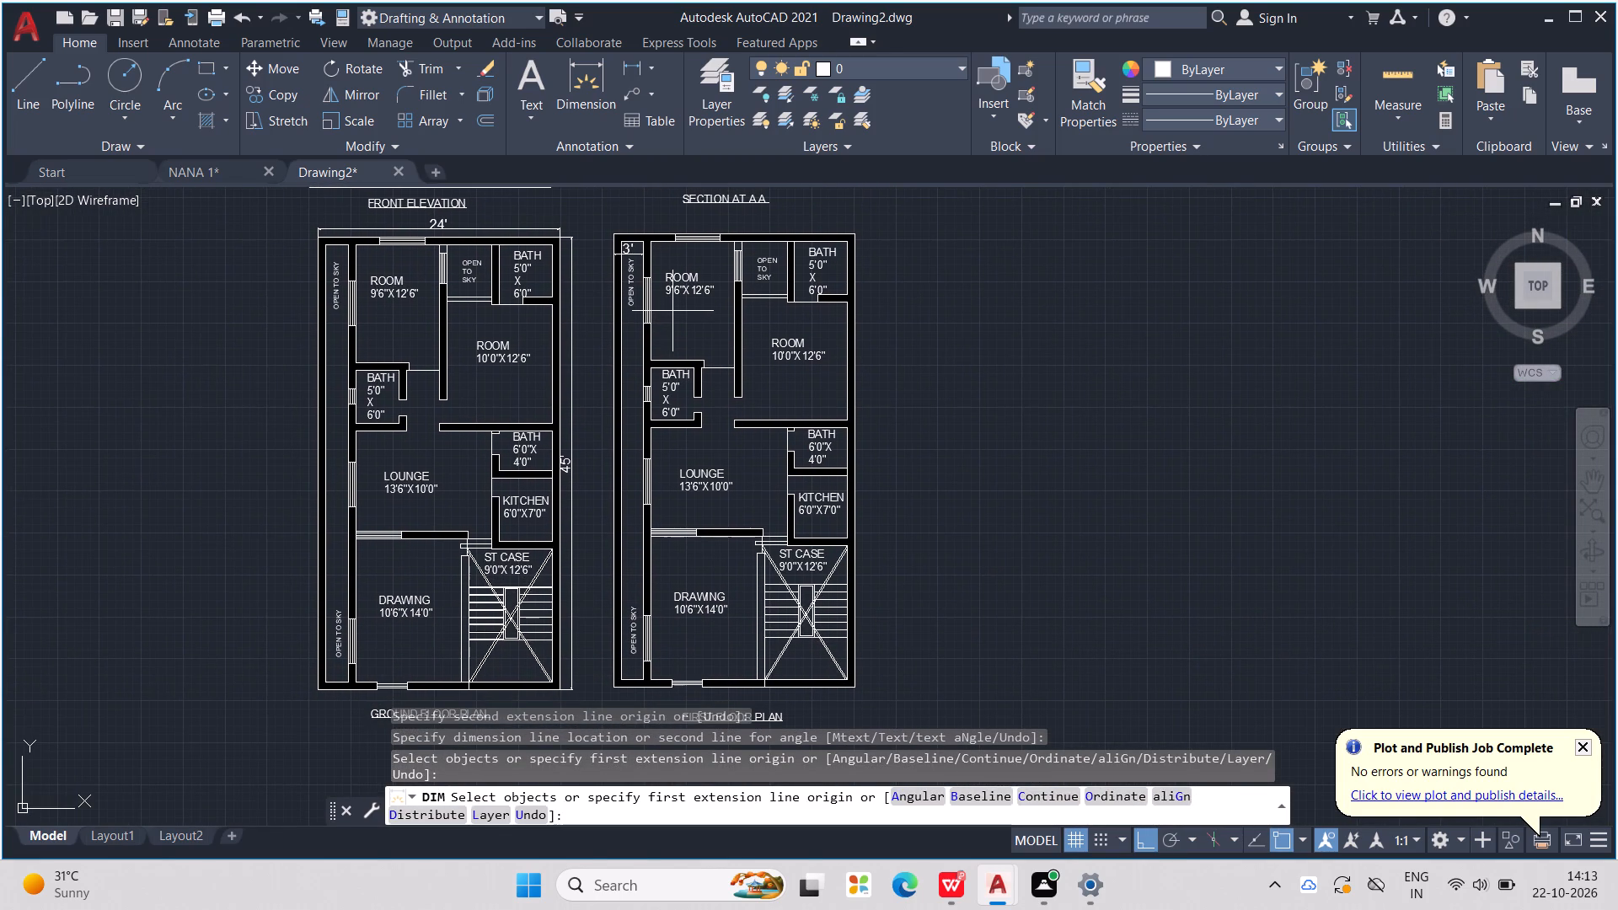
pyautogui.scroll(-1, 678, 312)
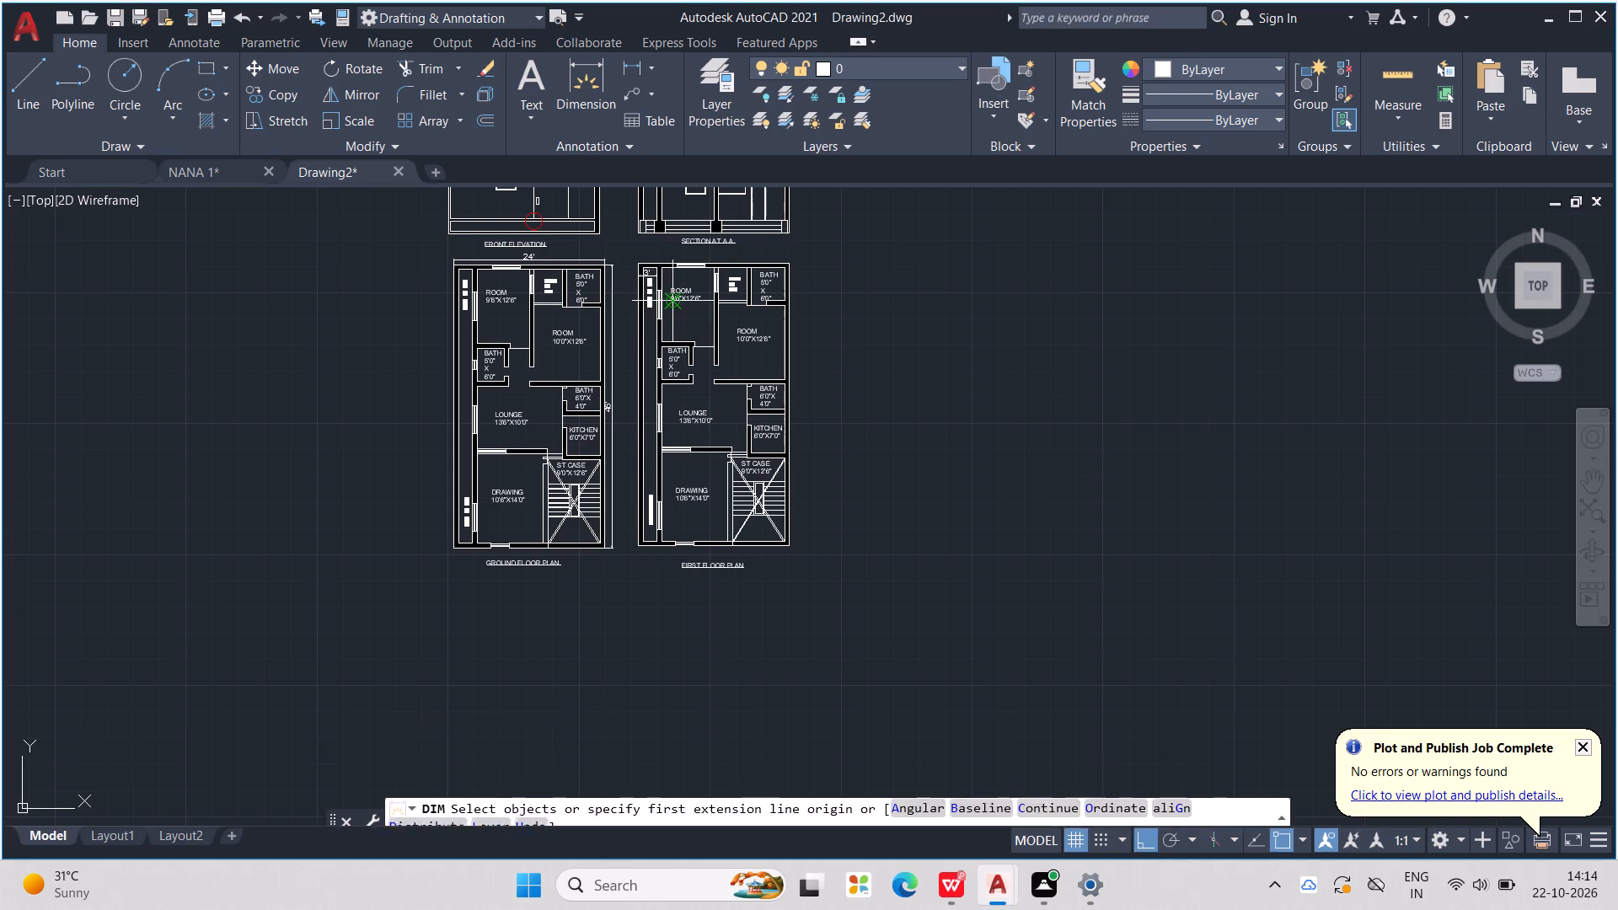
pyautogui.moveTo(638, 422); pyautogui.dragTo(644, 423, button='middle')
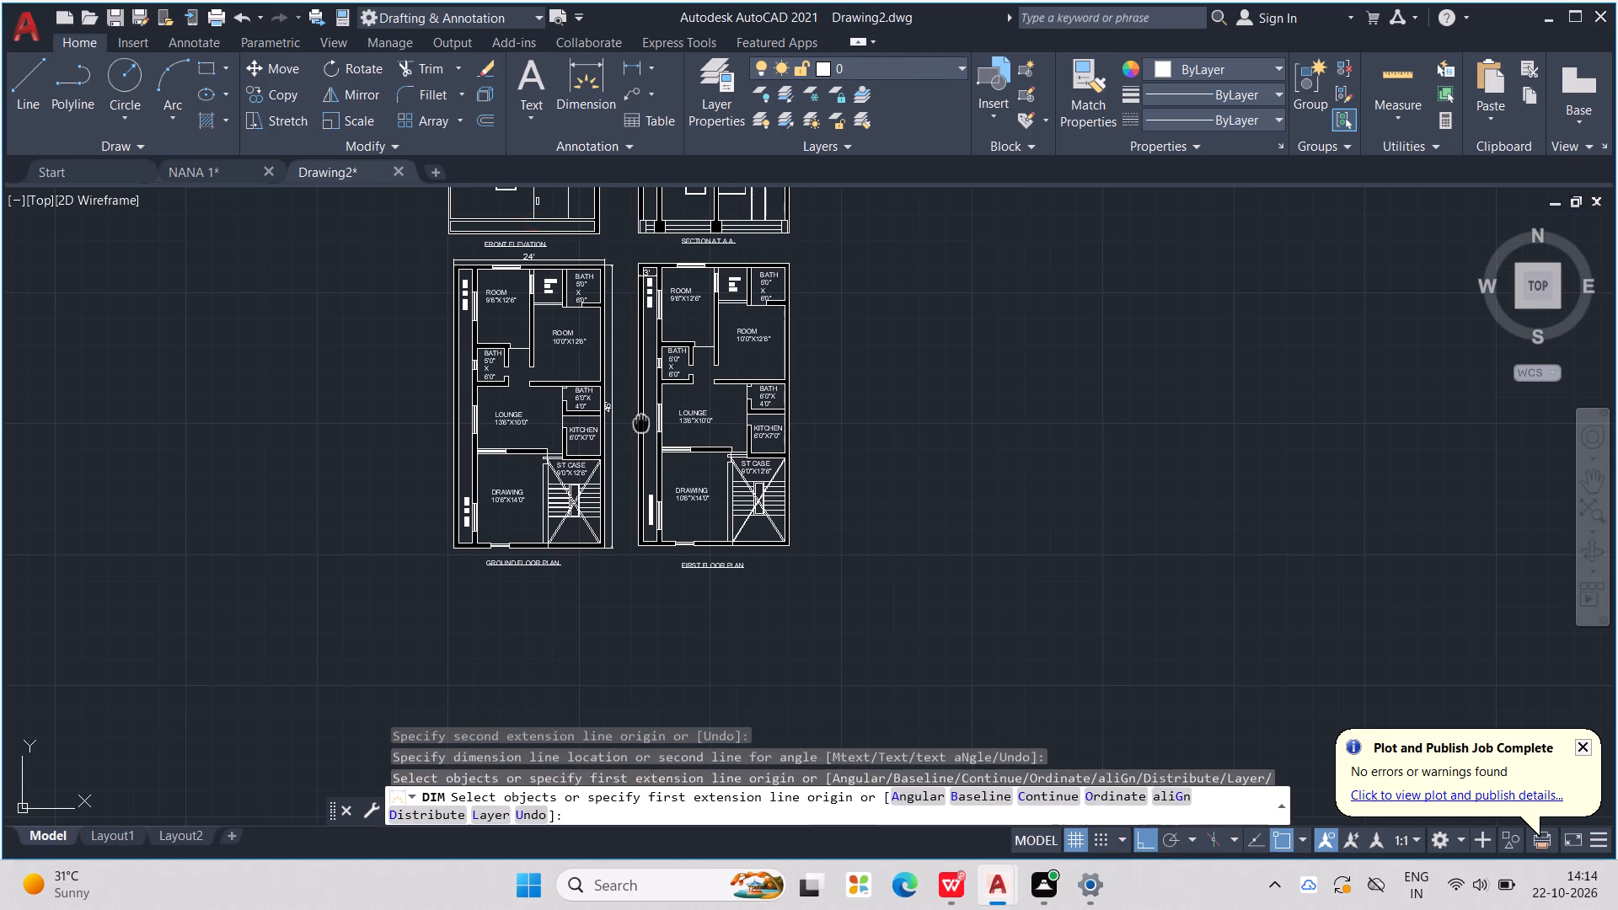
pyautogui.moveTo(644, 423); pyautogui.dragTo(663, 481, button='middle')
pyautogui.scroll(-1, 664, 481)
pyautogui.scroll(1, 678, 500)
pyautogui.scroll(2, 777, 506)
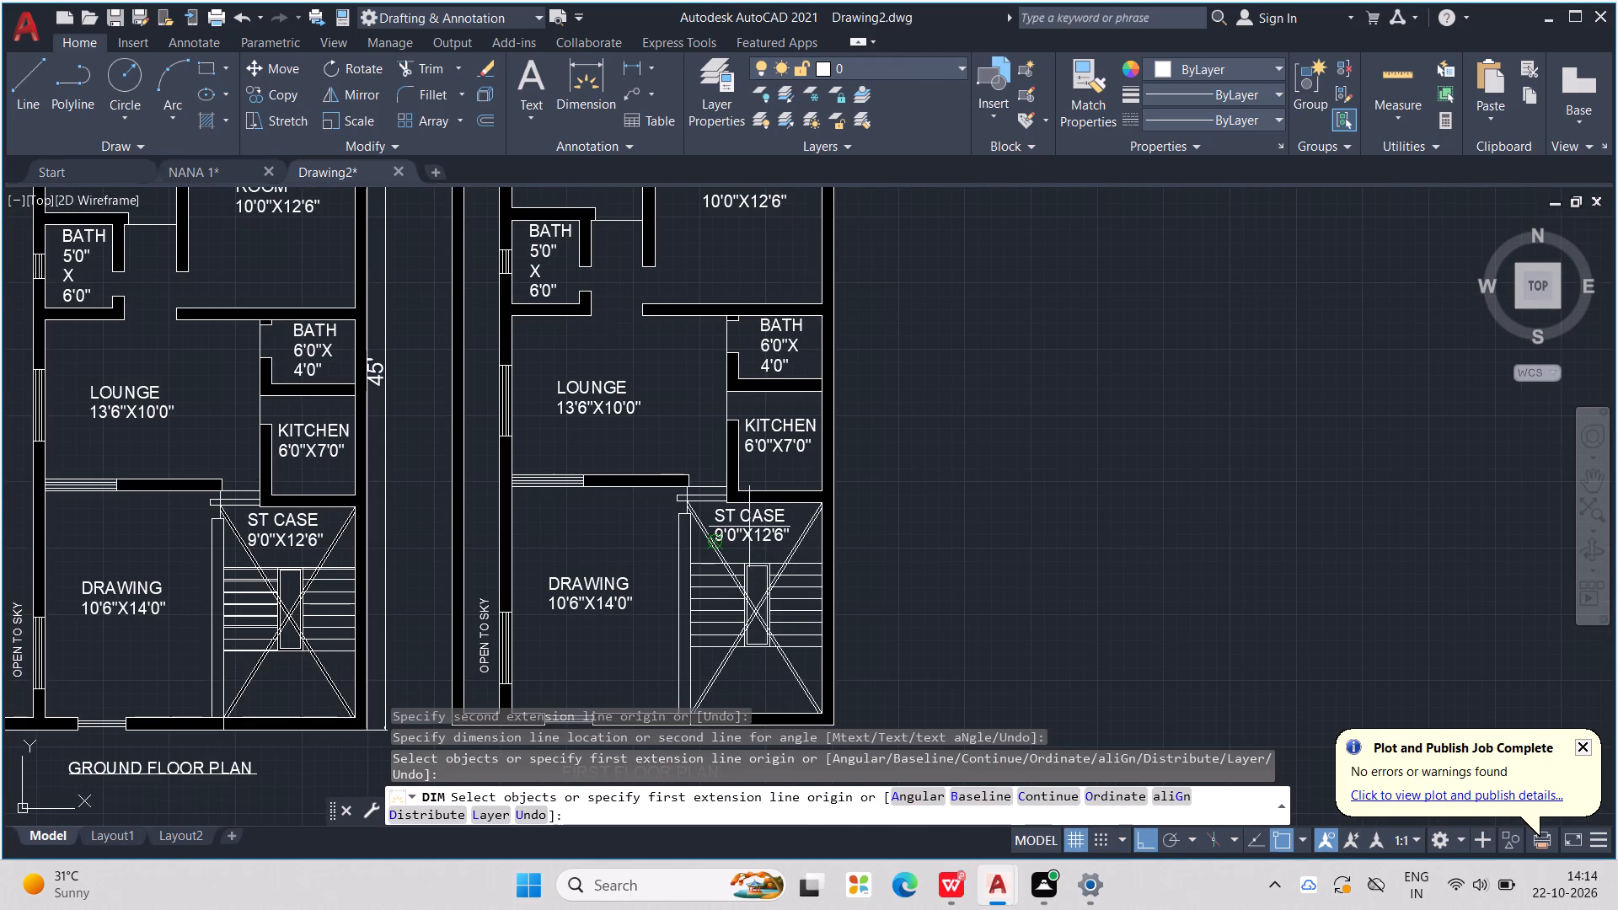
pyautogui.scroll(3, 769, 568)
pyautogui.moveTo(750, 561); pyautogui.dragTo(786, 383, button='middle')
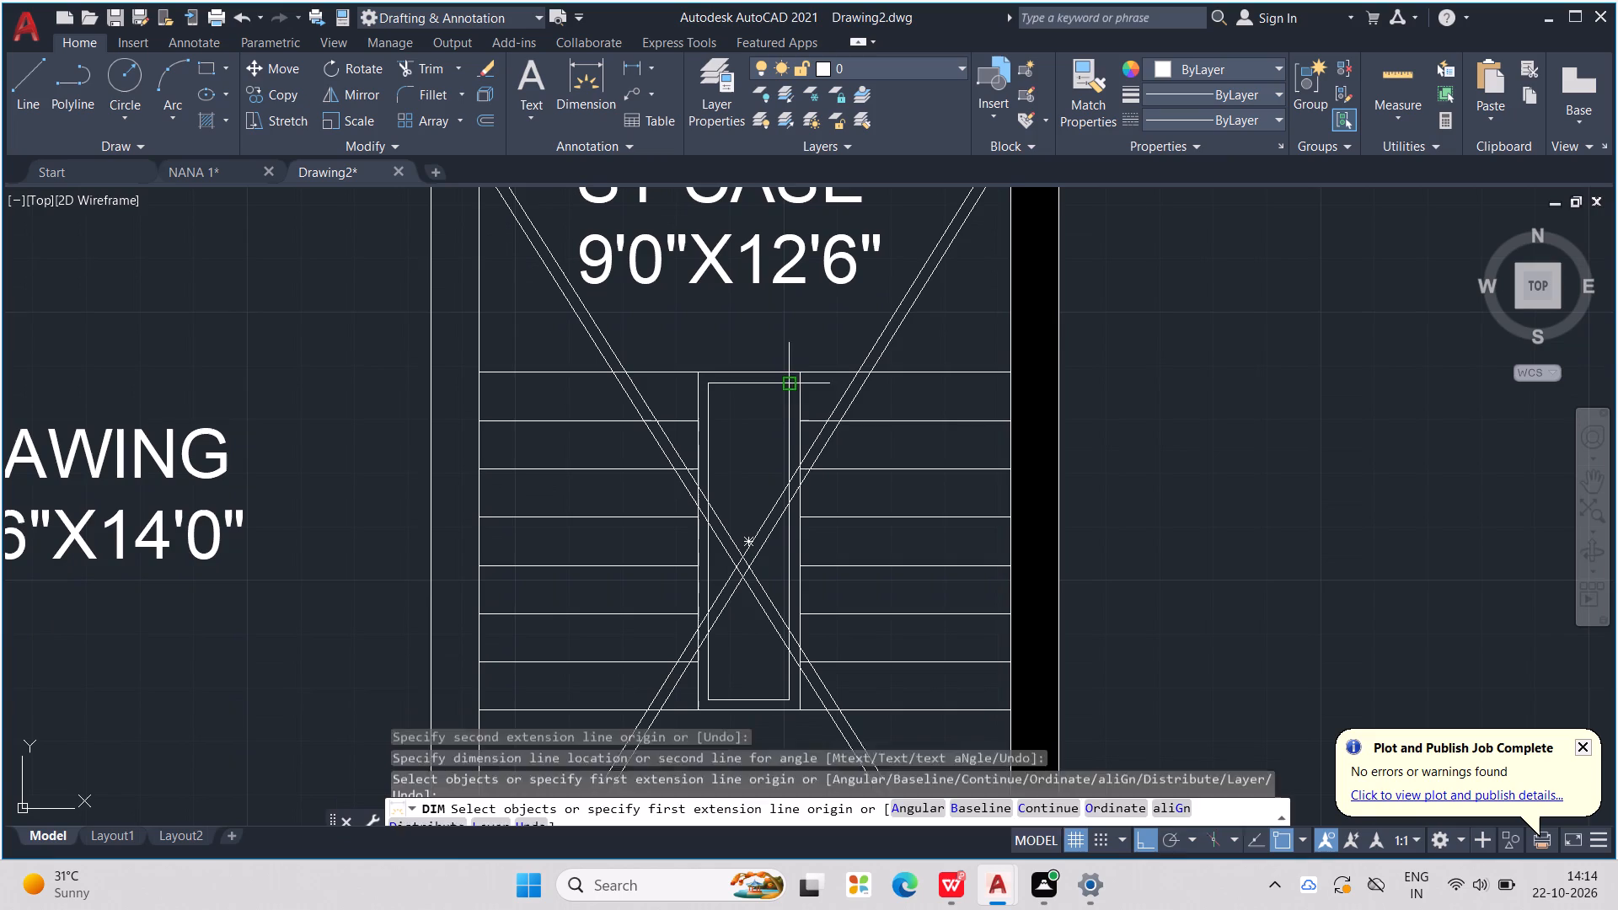
pyautogui.press('Escape')
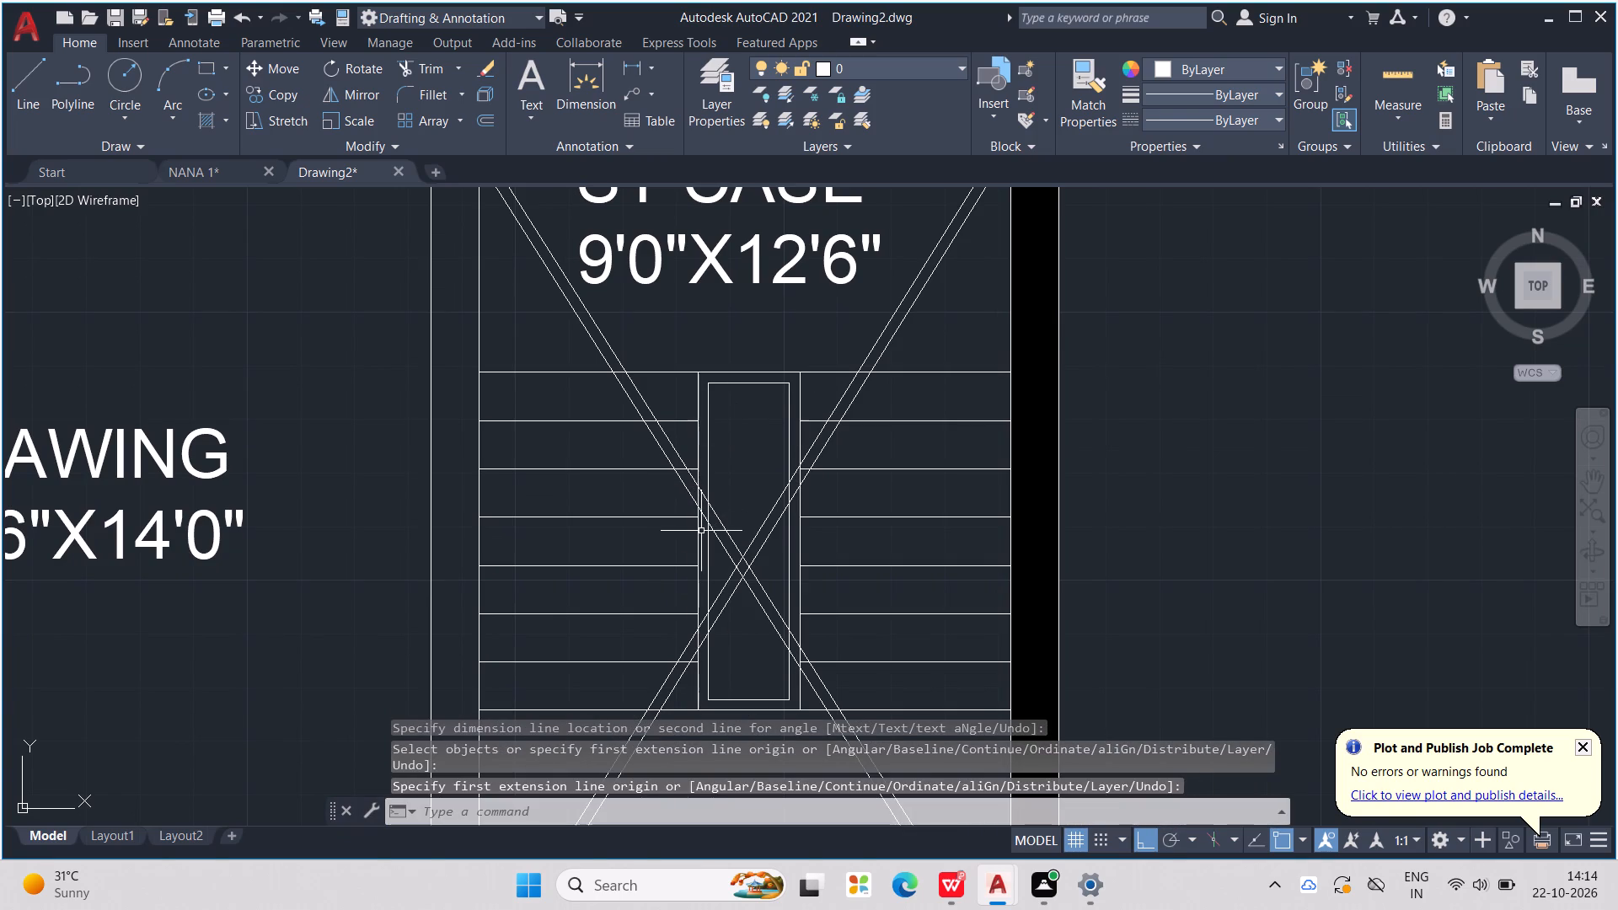
pyautogui.press('Escape')
# Hatch the first floor staircase's diagonal bands in solid black: one above the treads and the opposite one down to the crossing.
pyautogui.write('HATCH')
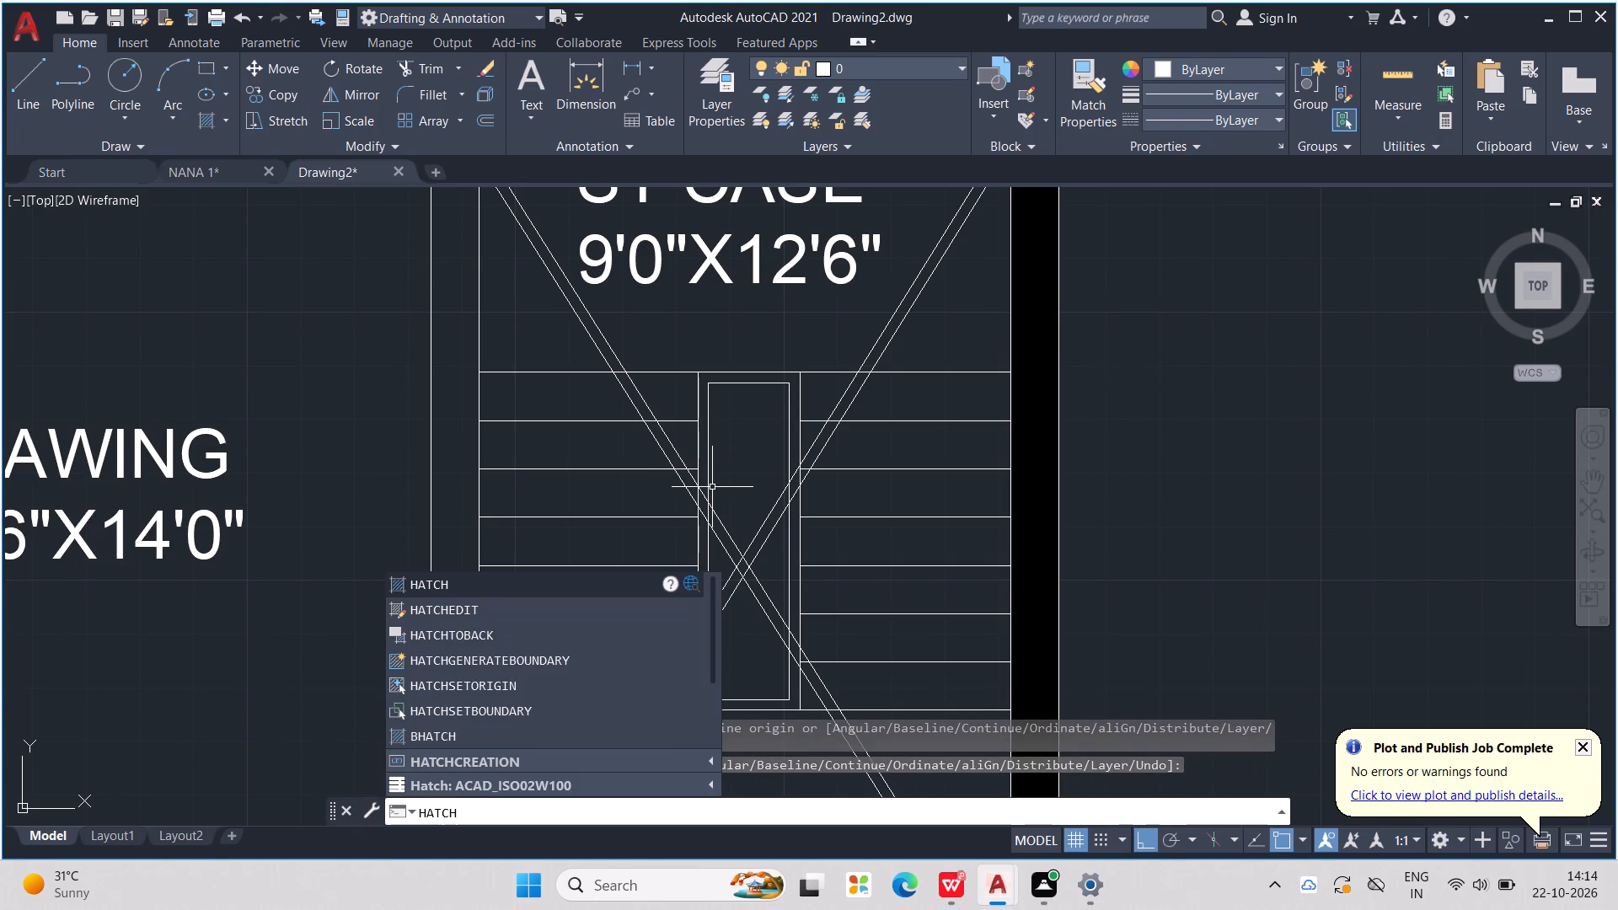
pyautogui.click(533, 579)
pyautogui.click(204, 93)
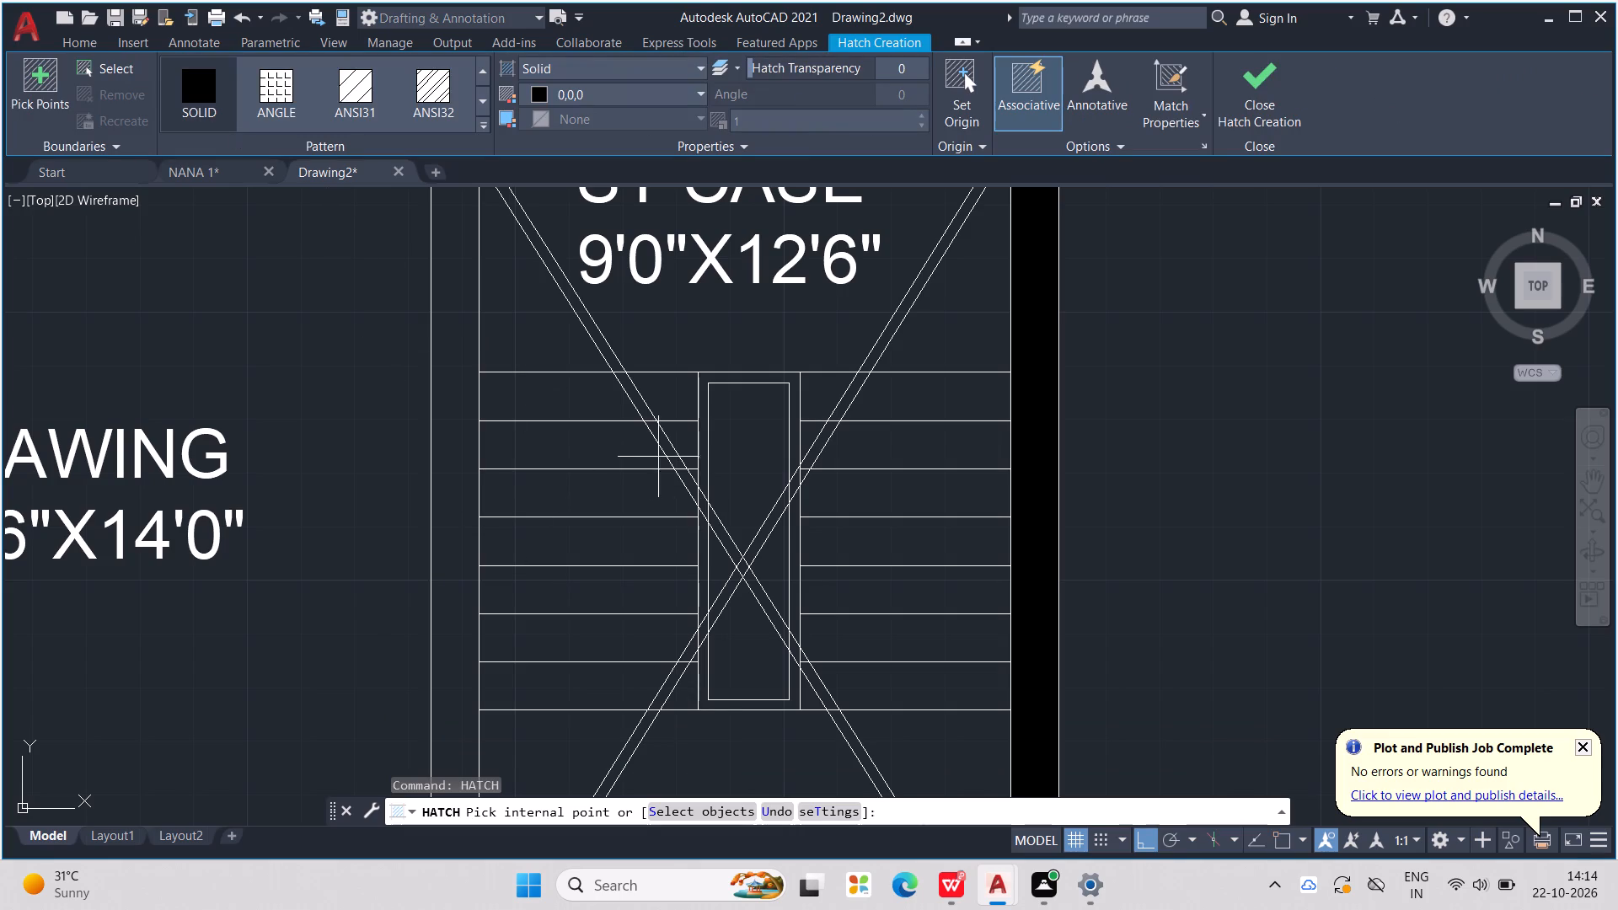
pyautogui.click(589, 324)
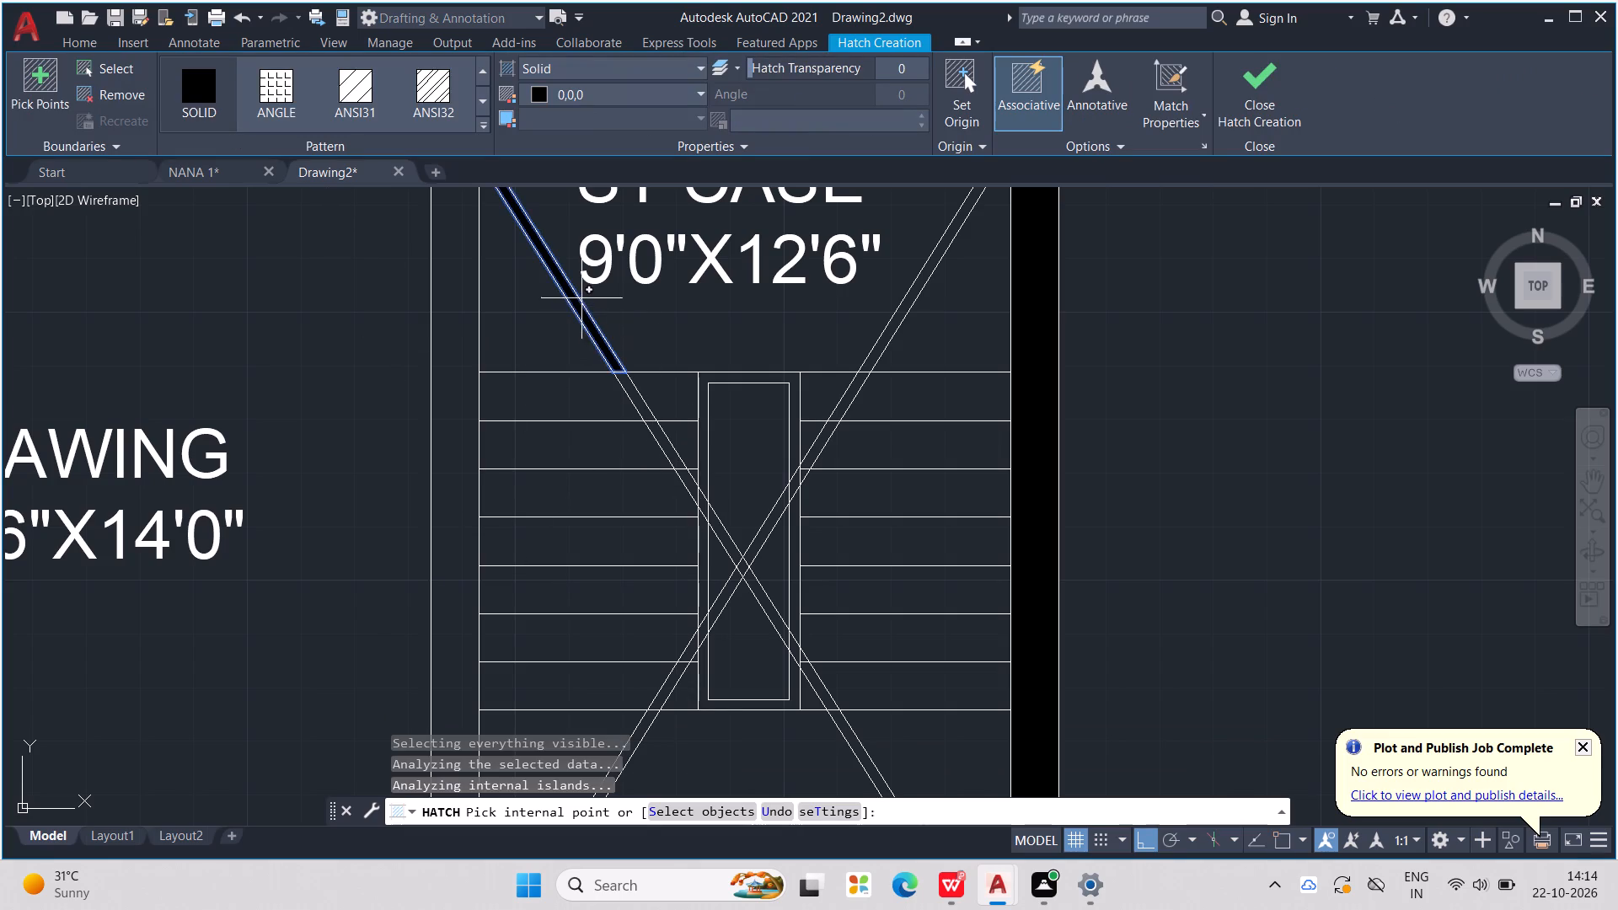
pyautogui.click(892, 328)
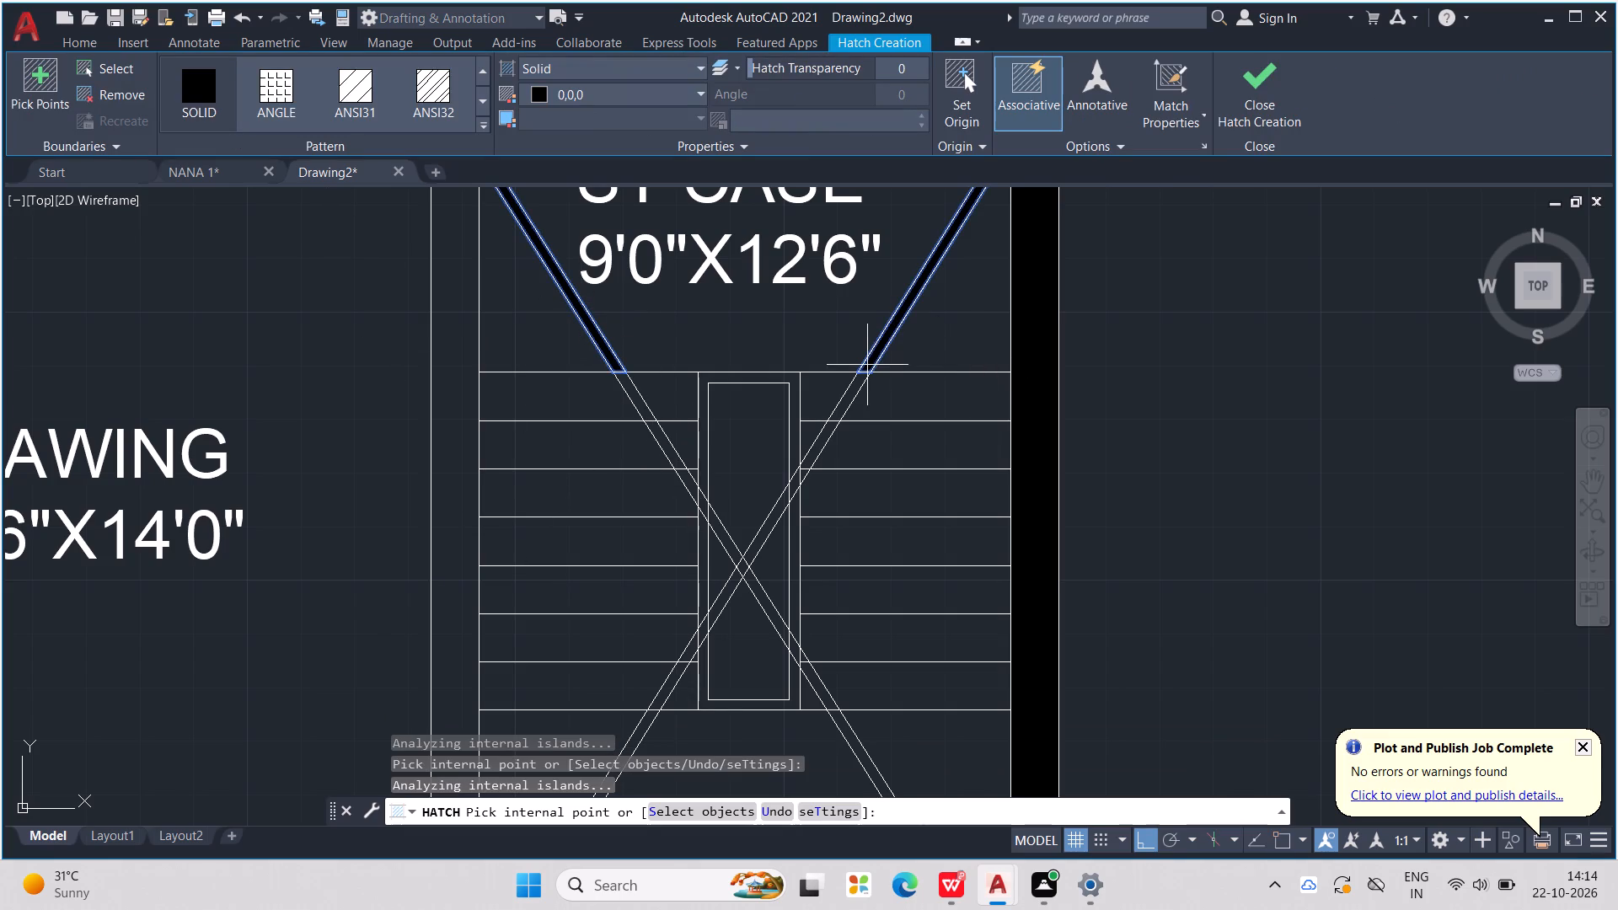
pyautogui.click(854, 379)
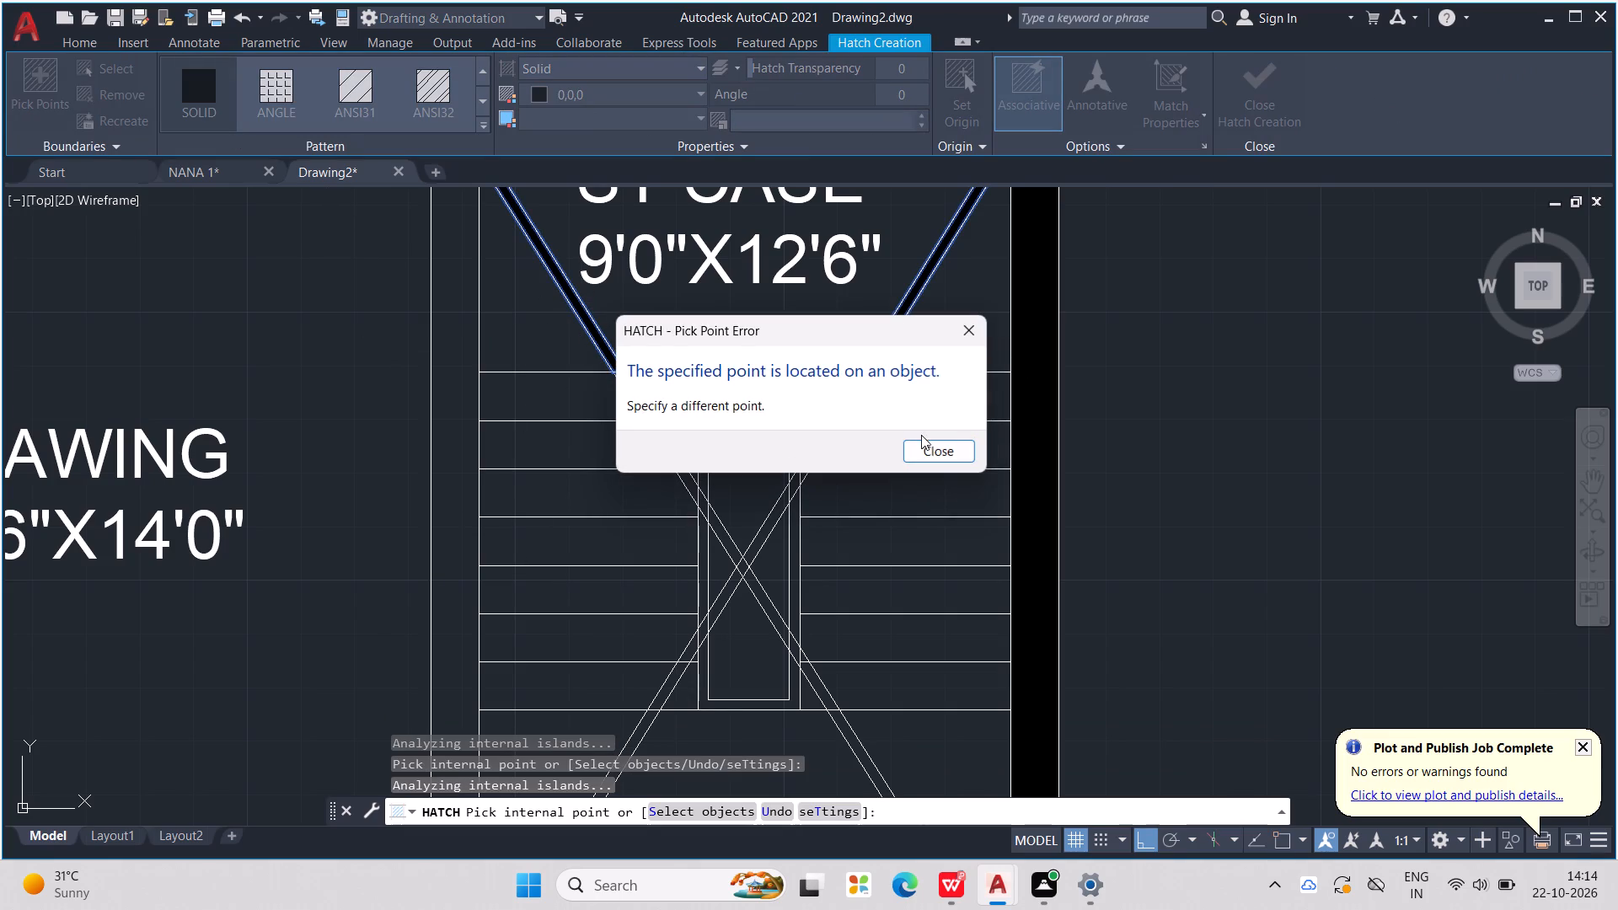
pyautogui.click(930, 444)
pyautogui.scroll(2, 859, 406)
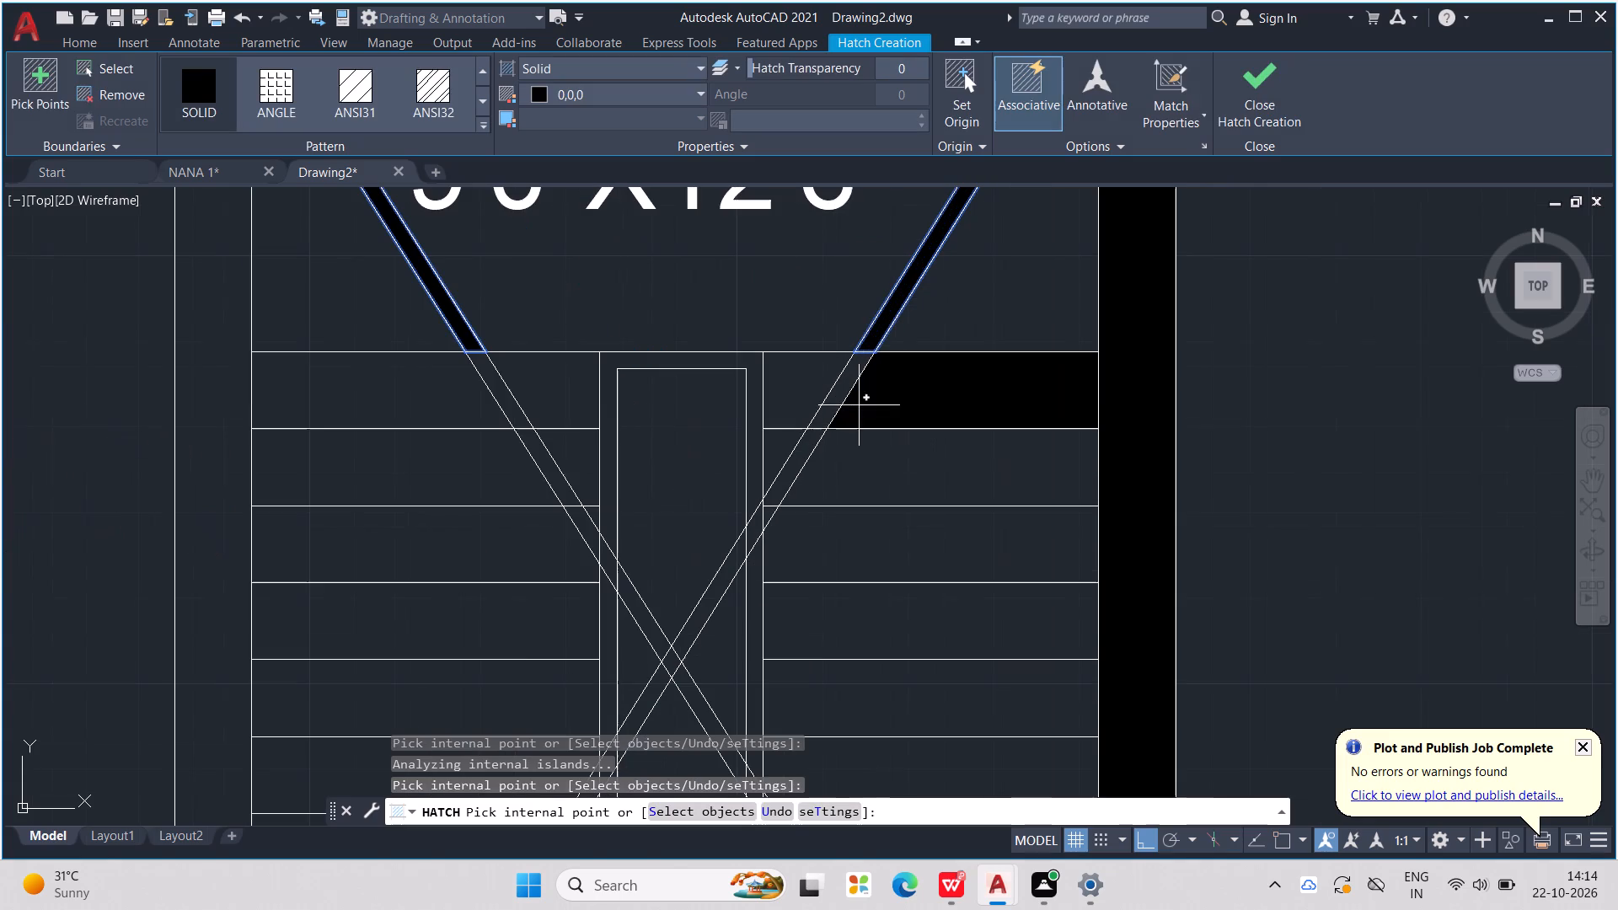
pyautogui.click(845, 380)
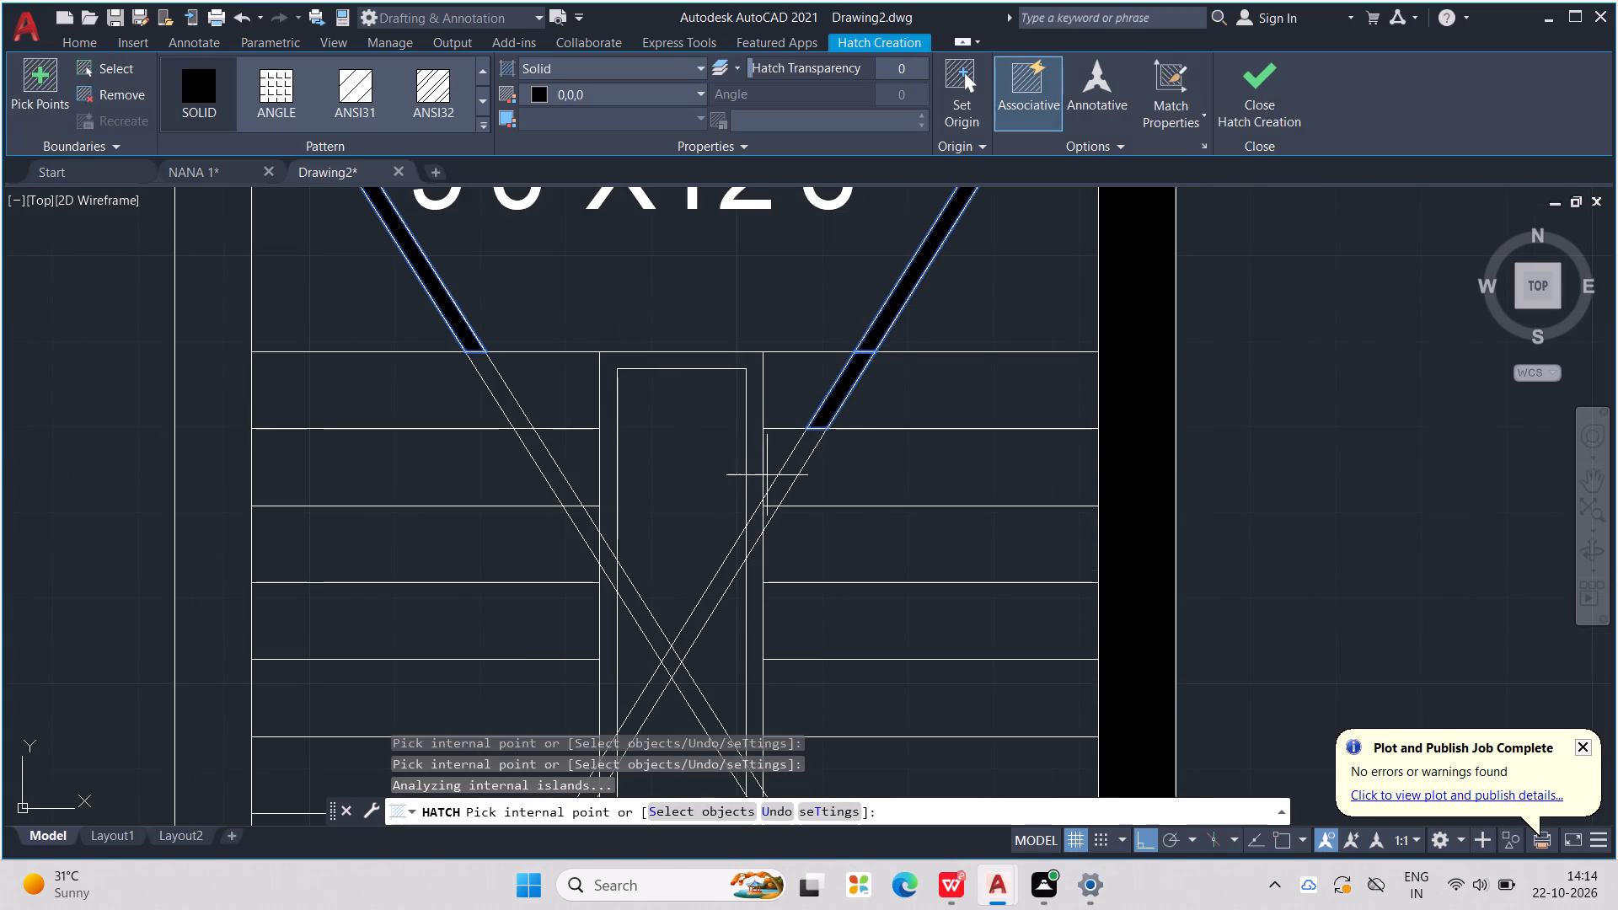
pyautogui.click(788, 474)
pyautogui.click(722, 568)
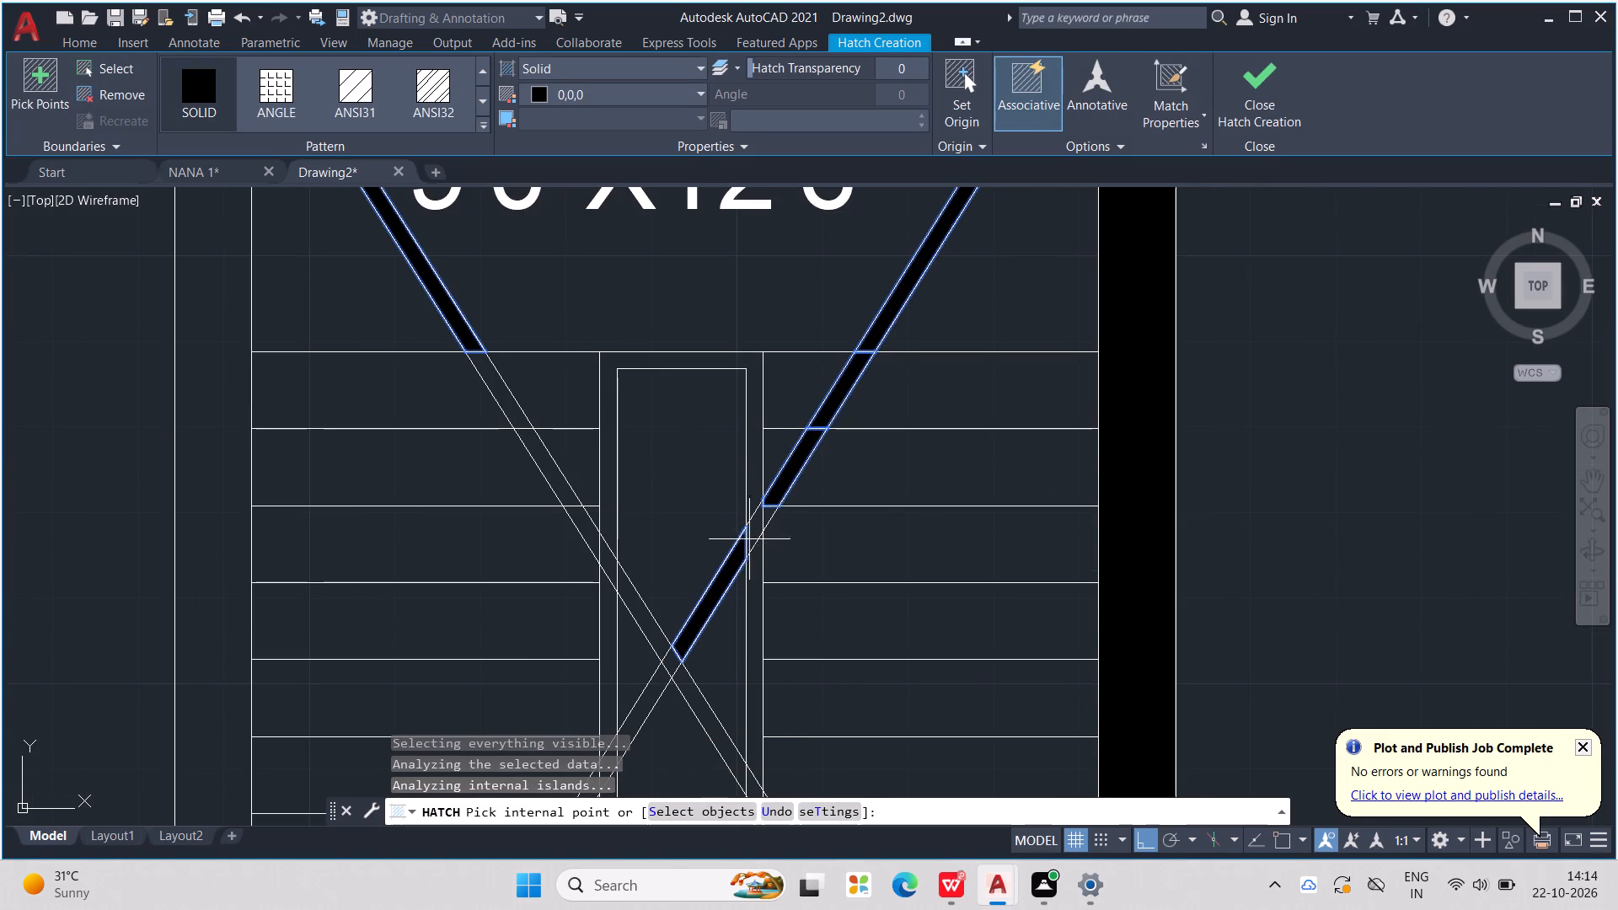
pyautogui.click(758, 528)
pyautogui.scroll(2, 763, 523)
pyautogui.click(769, 505)
pyautogui.scroll(-2, 774, 502)
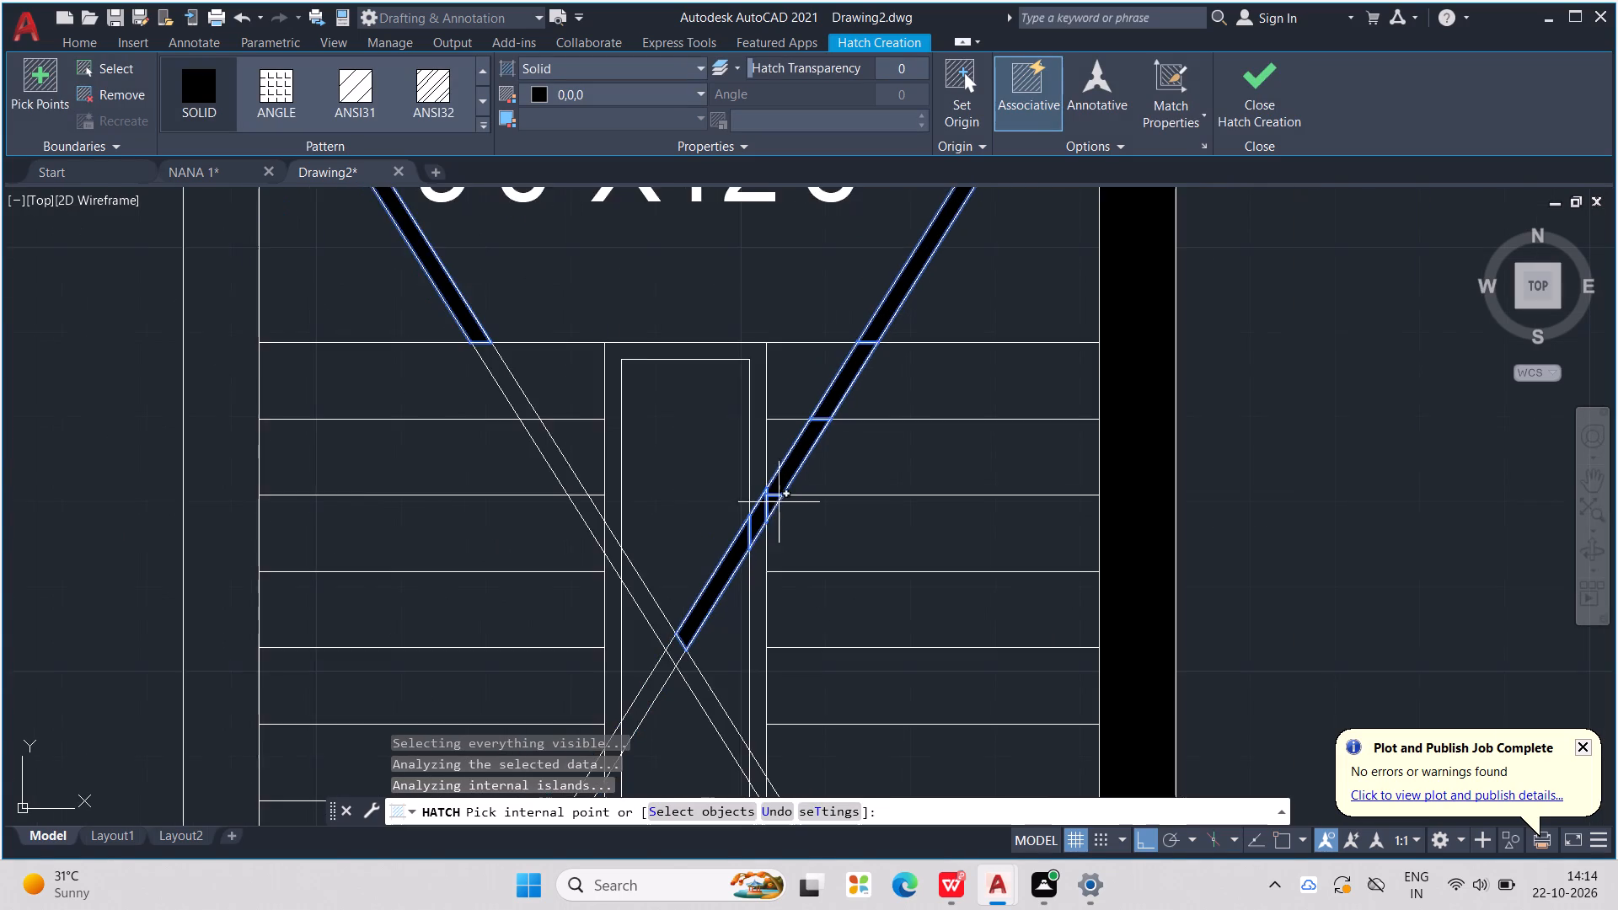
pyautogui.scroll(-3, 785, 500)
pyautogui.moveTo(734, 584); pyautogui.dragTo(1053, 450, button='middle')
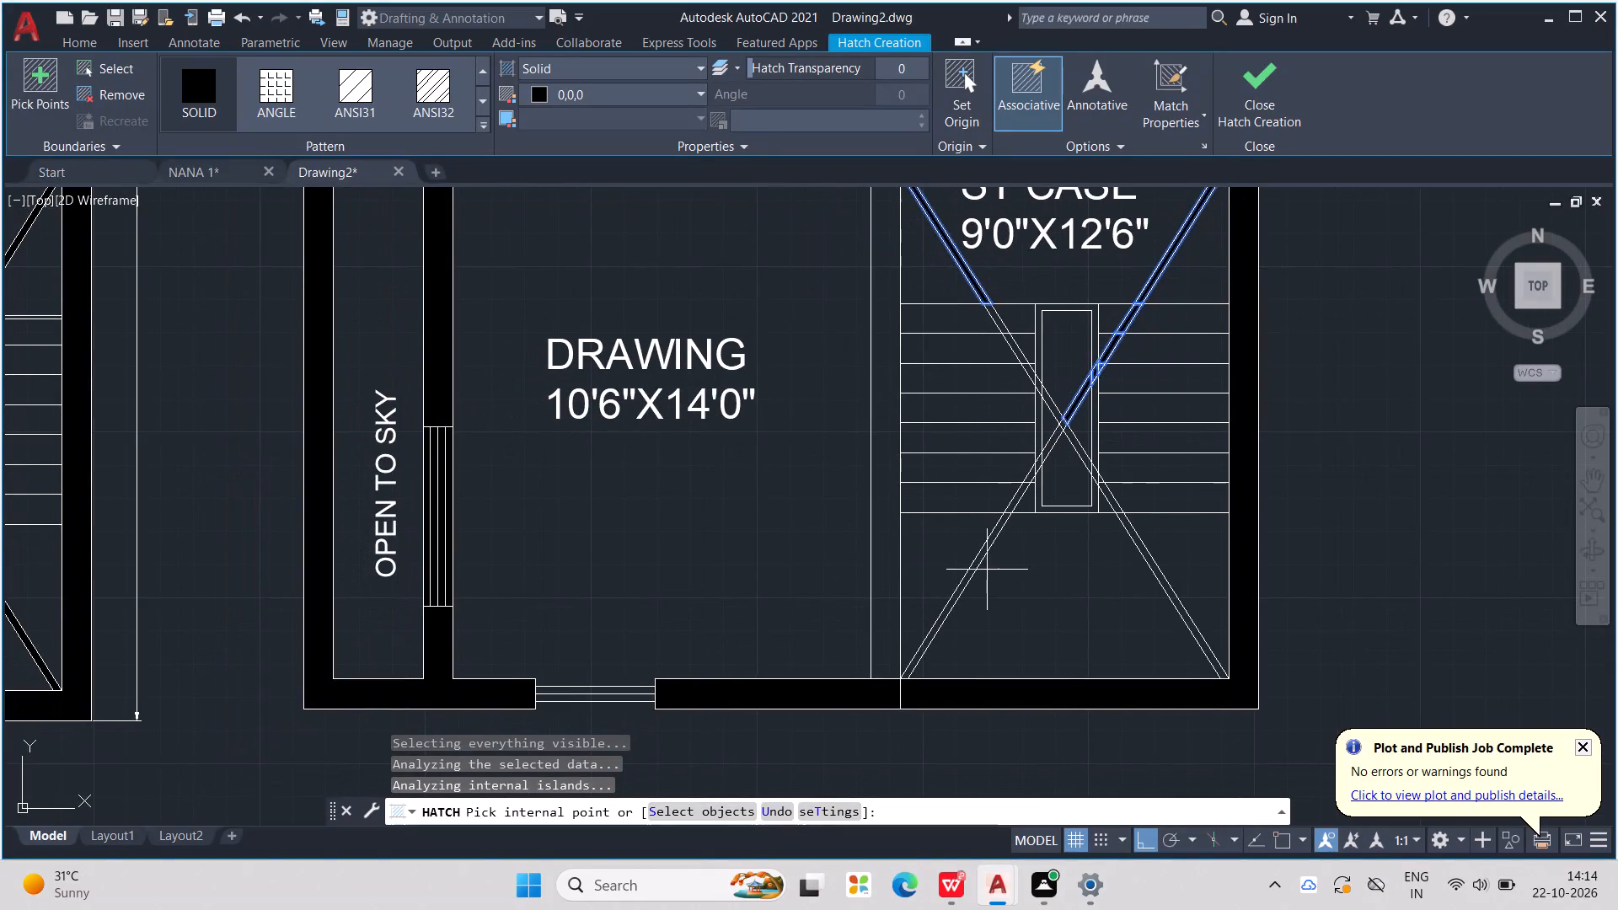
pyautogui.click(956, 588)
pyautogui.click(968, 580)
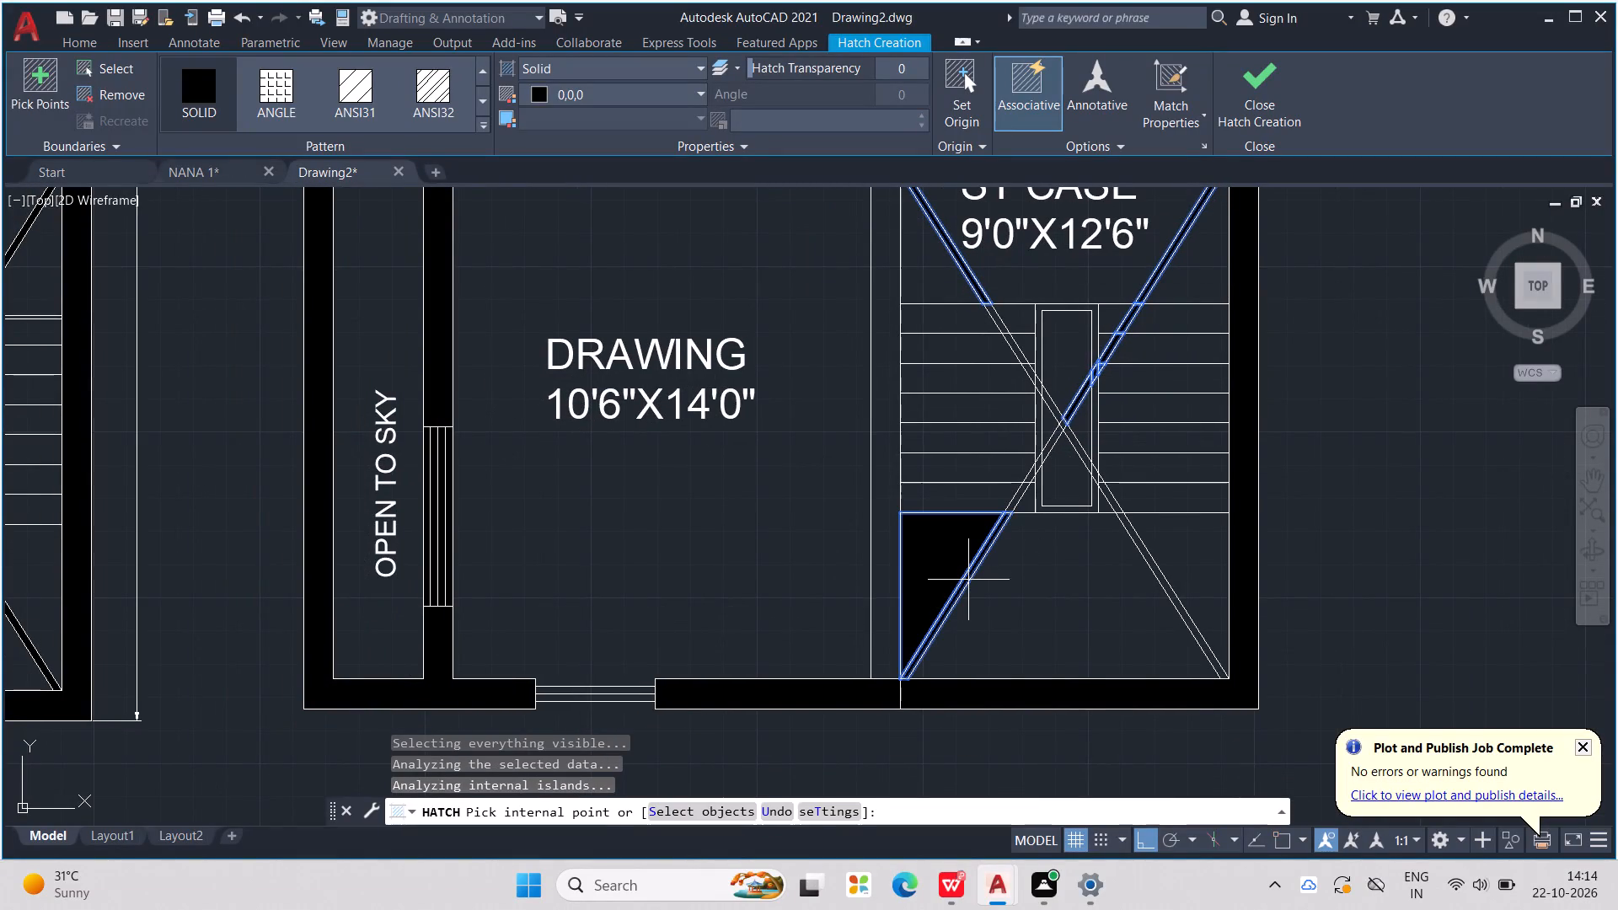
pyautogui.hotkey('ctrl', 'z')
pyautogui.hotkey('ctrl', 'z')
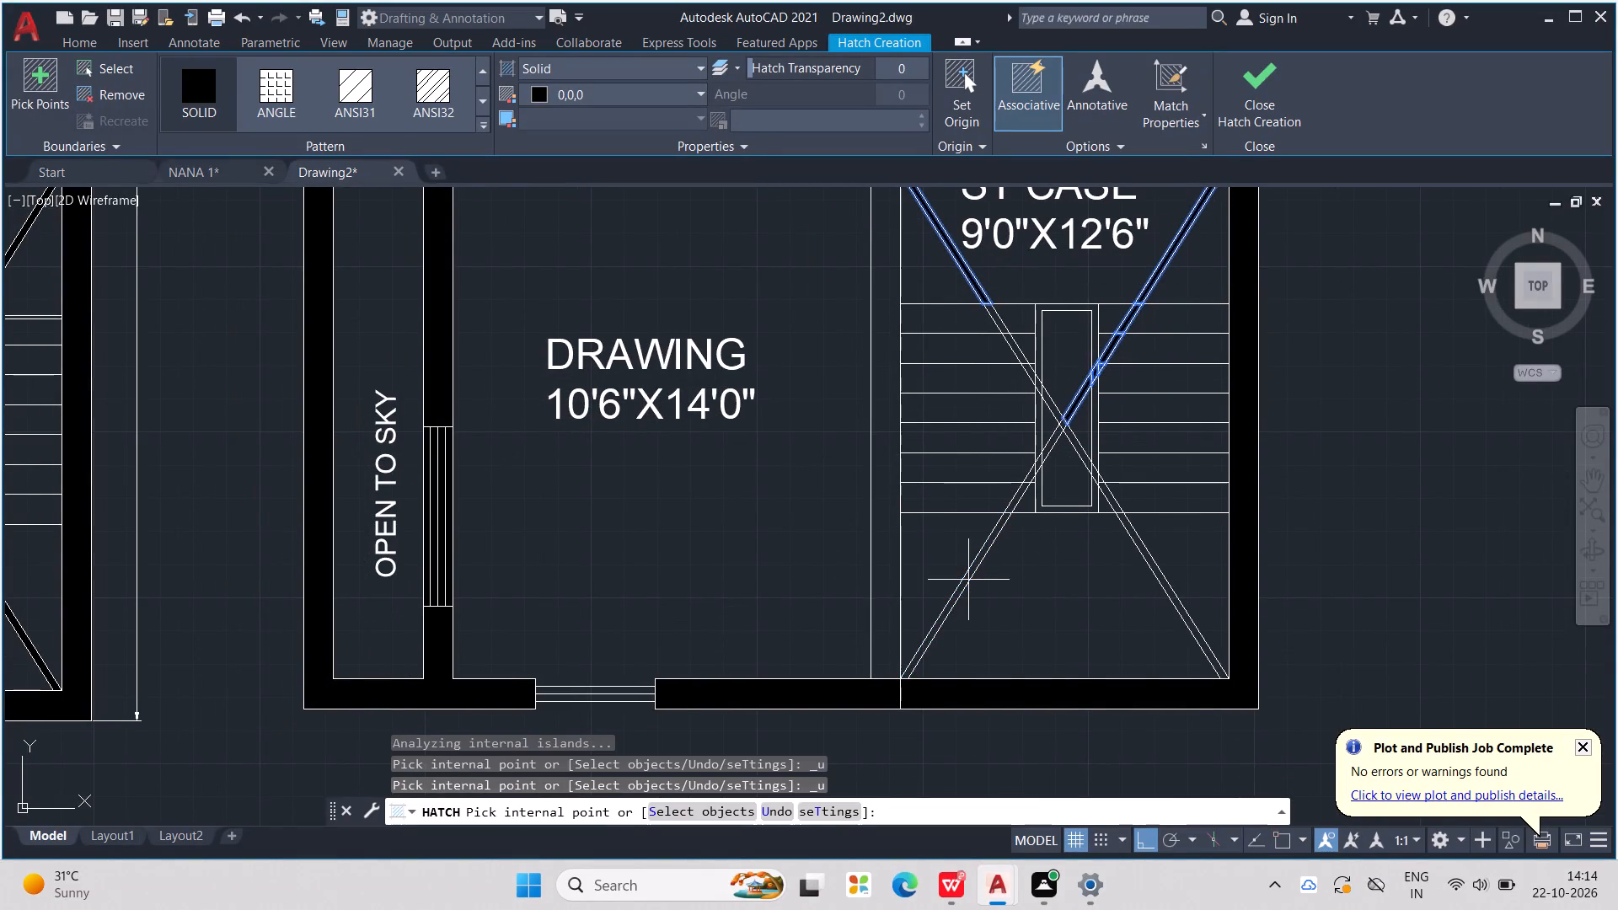
# Hatch the first floor staircase's diagonal band in solid black from its lower-left corner up to the crossing.
pyautogui.scroll(4, 980, 565)
pyautogui.click(980, 535)
pyautogui.scroll(-2, 981, 533)
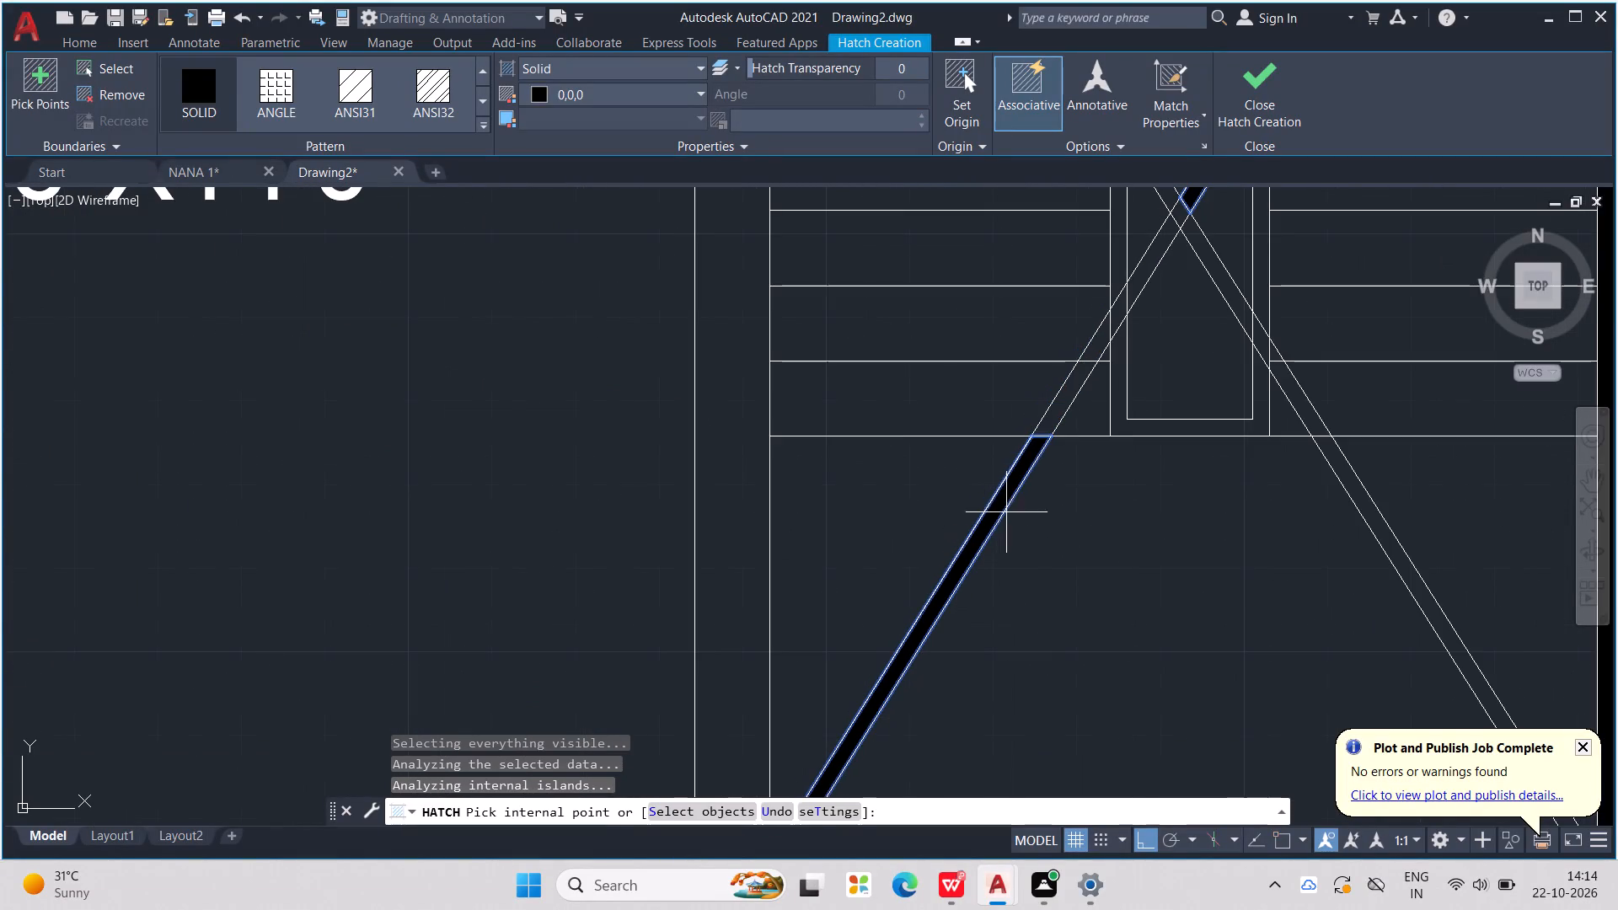
pyautogui.scroll(2, 1055, 426)
pyautogui.click(1053, 420)
pyautogui.moveTo(1053, 420); pyautogui.dragTo(917, 652, button='middle')
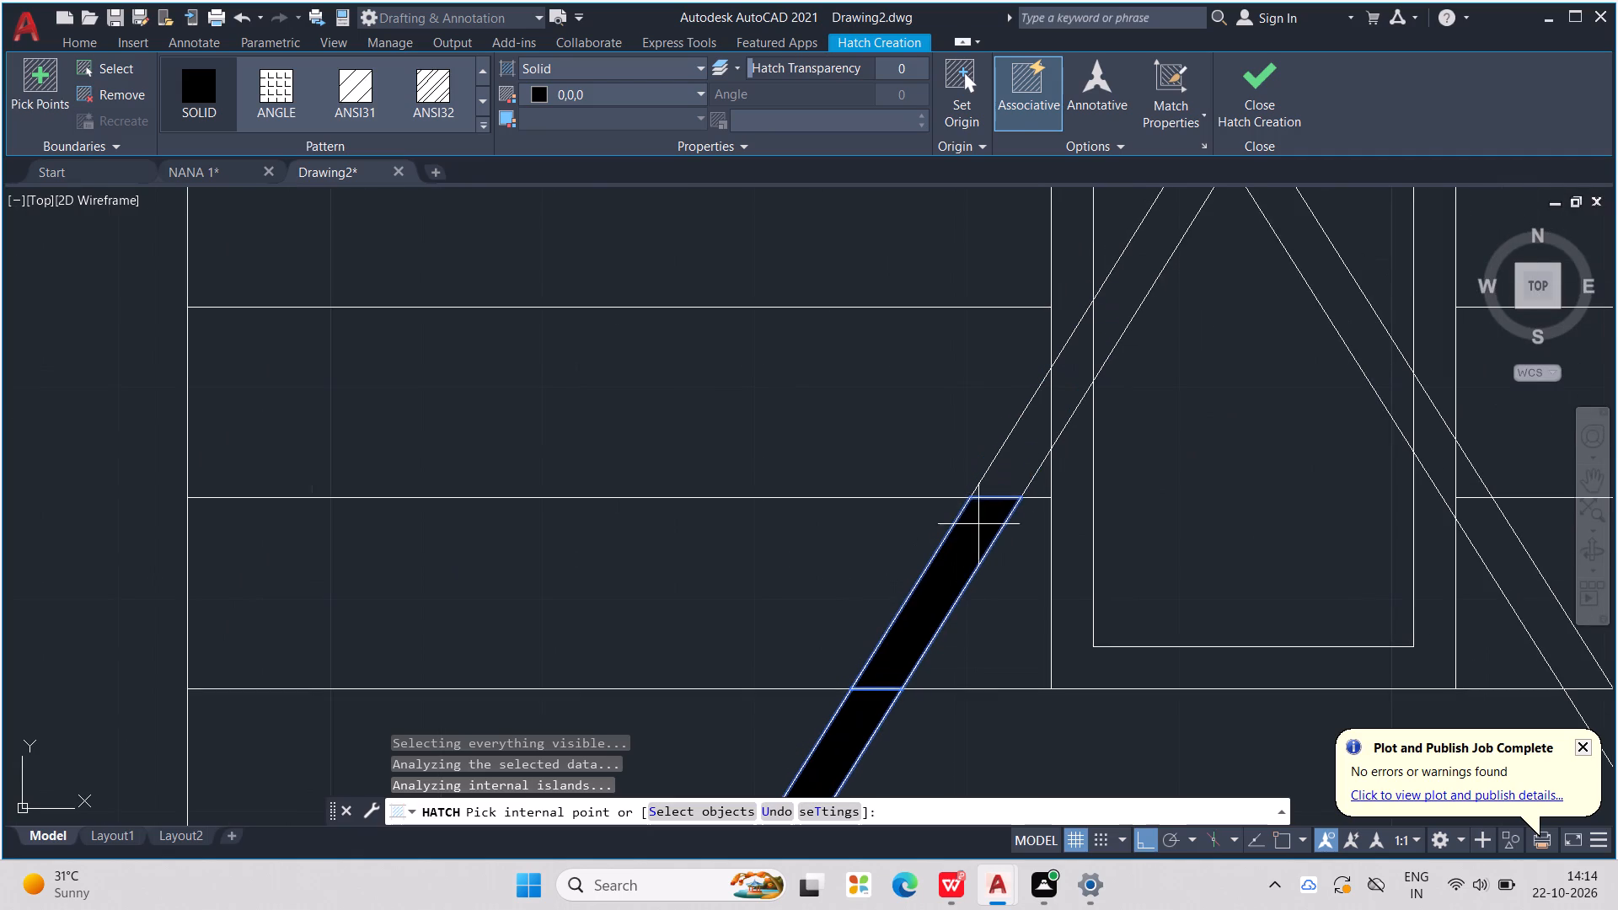
pyautogui.click(1016, 462)
pyautogui.click(1066, 351)
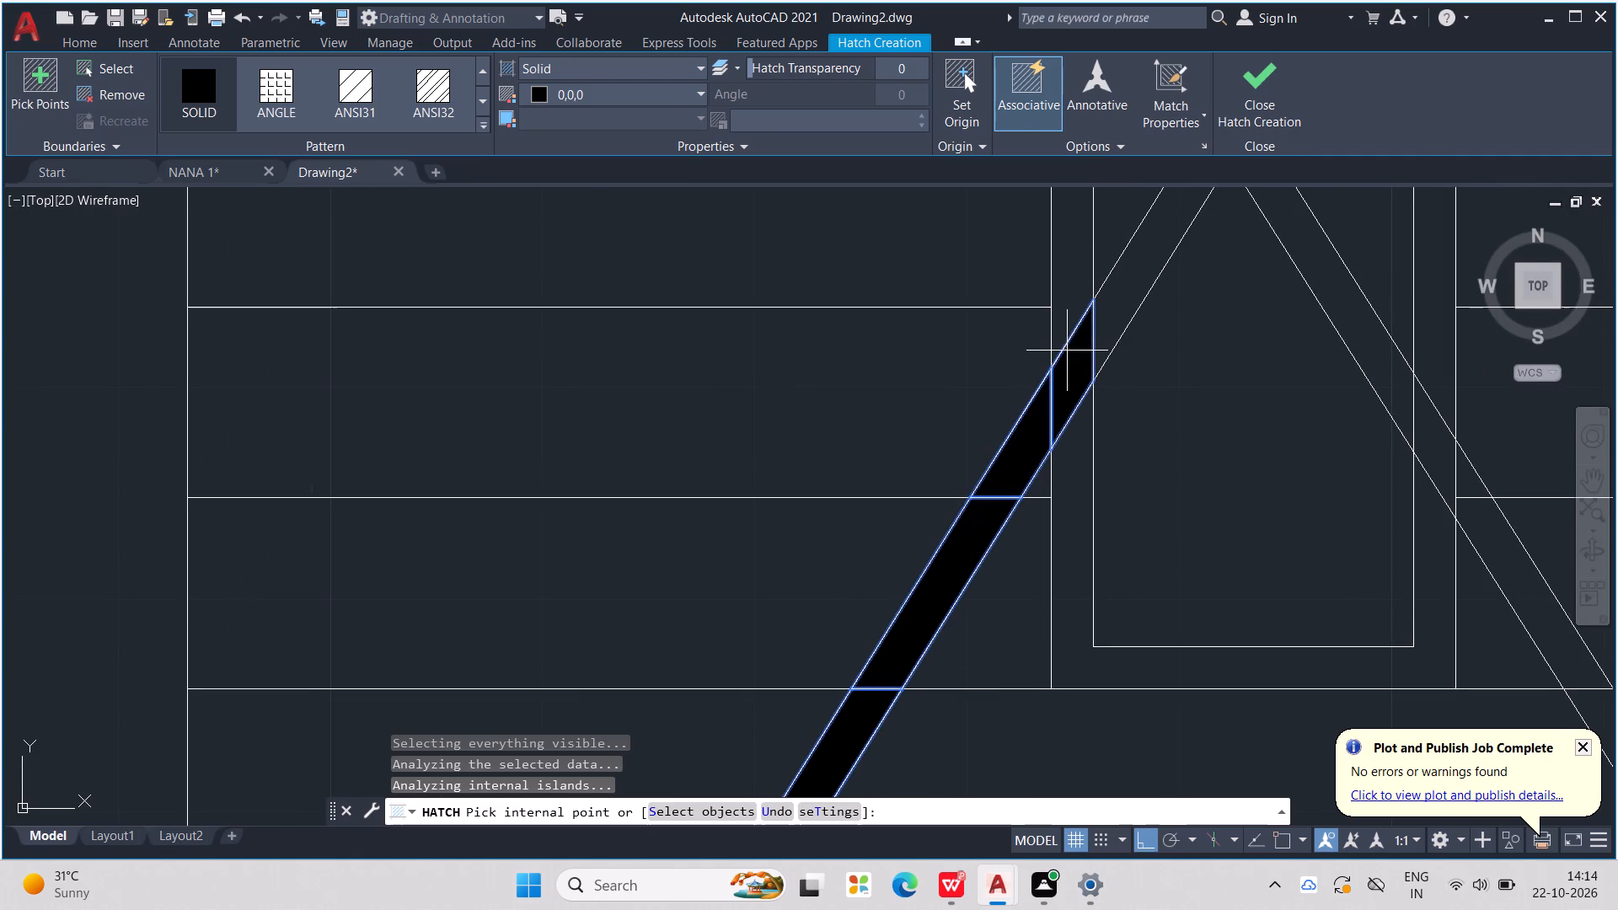
pyautogui.click(1106, 324)
# Hatch the diagonal crossing and the opposite band in solid black within the stairwell and across the adjoining upper-left treads.
pyautogui.moveTo(1111, 333); pyautogui.dragTo(902, 723, button='middle')
pyautogui.scroll(-1, 1111, 341)
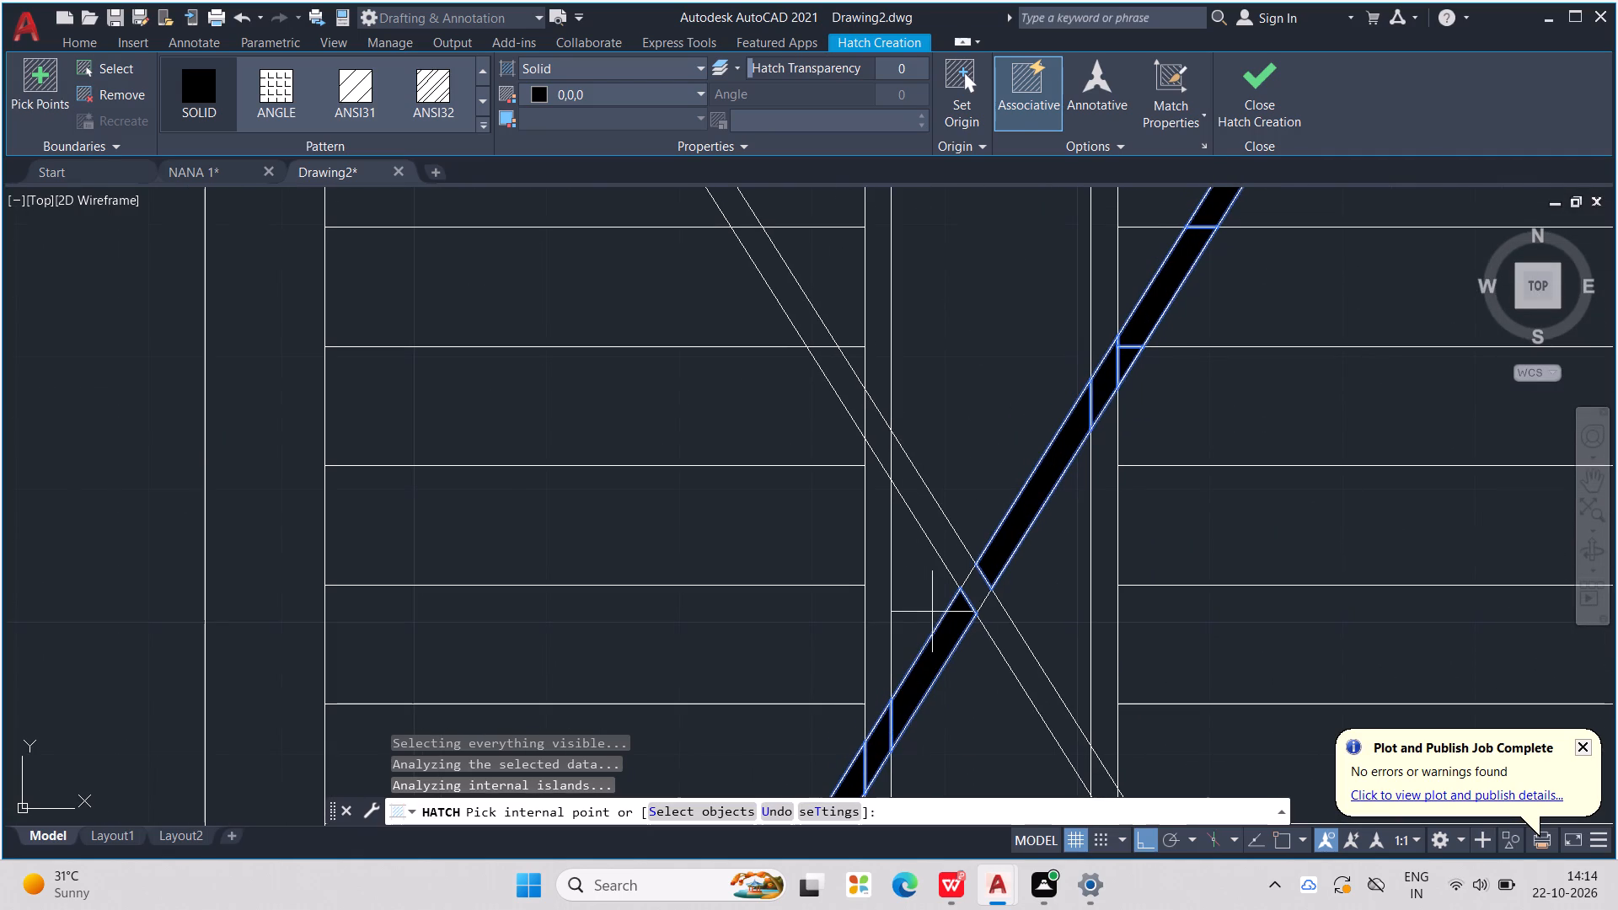
pyautogui.click(936, 534)
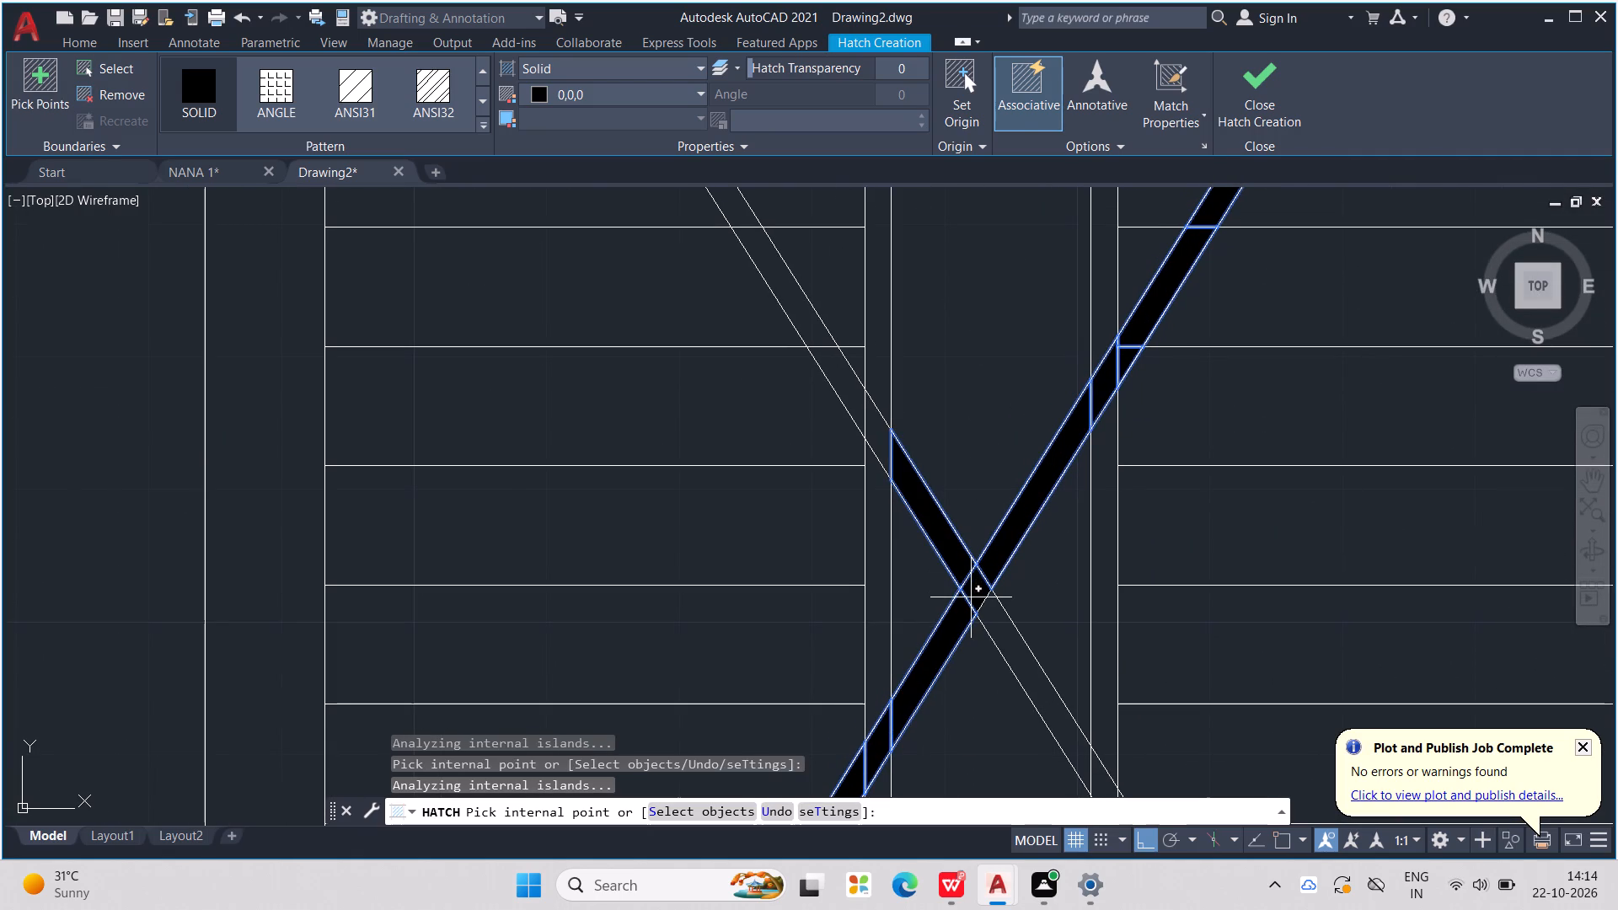
pyautogui.click(971, 597)
pyautogui.click(996, 623)
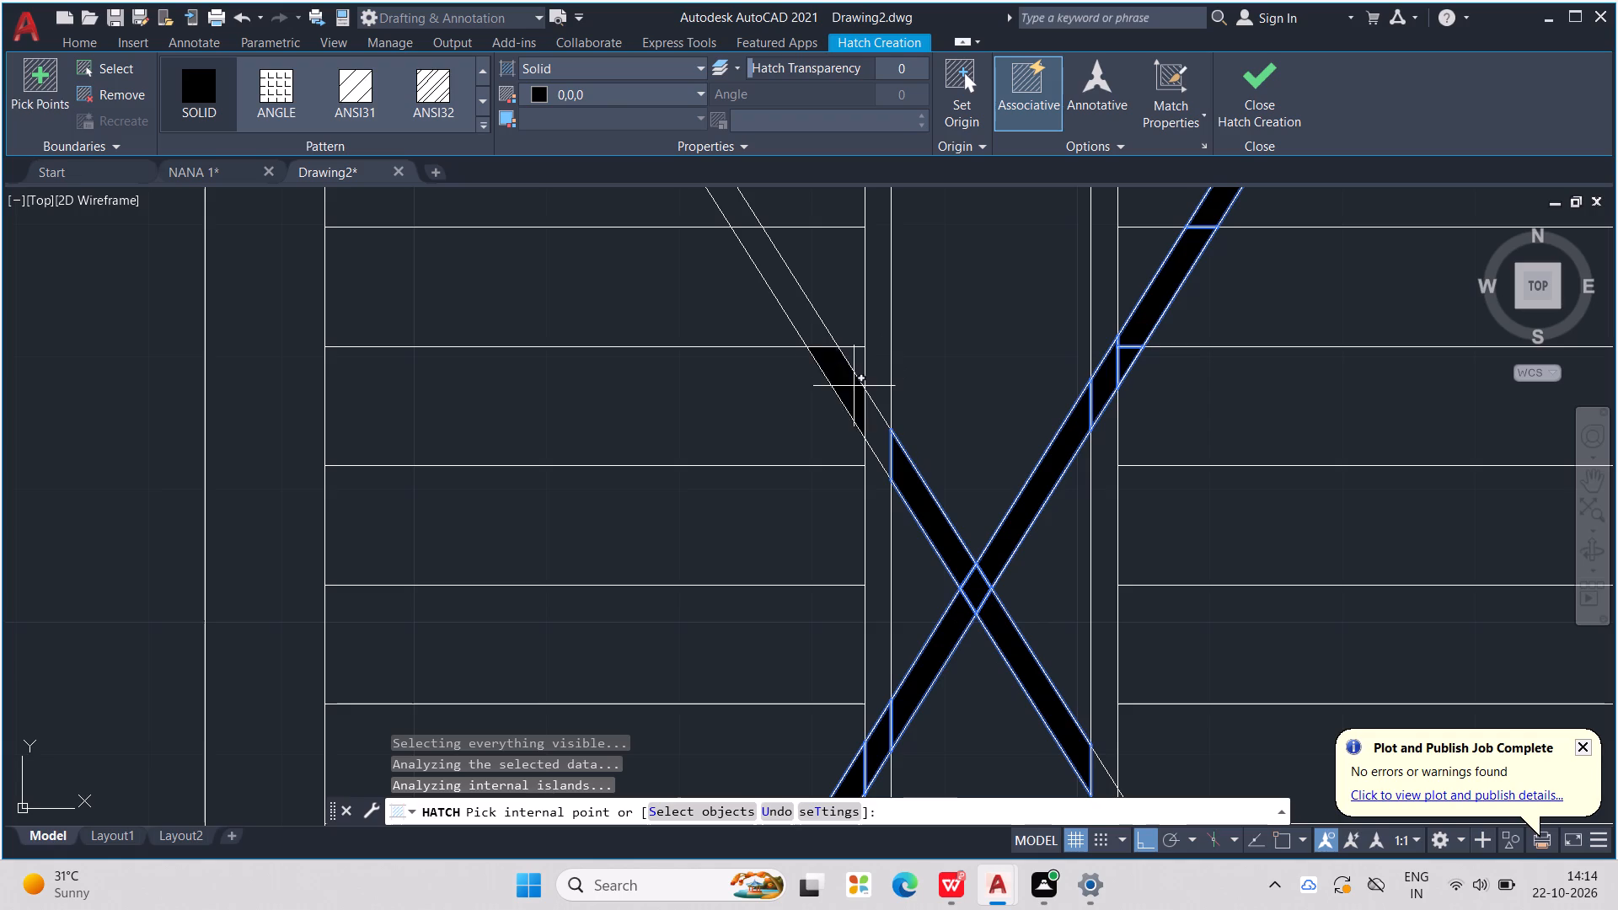
pyautogui.click(854, 386)
pyautogui.click(876, 418)
pyautogui.click(803, 299)
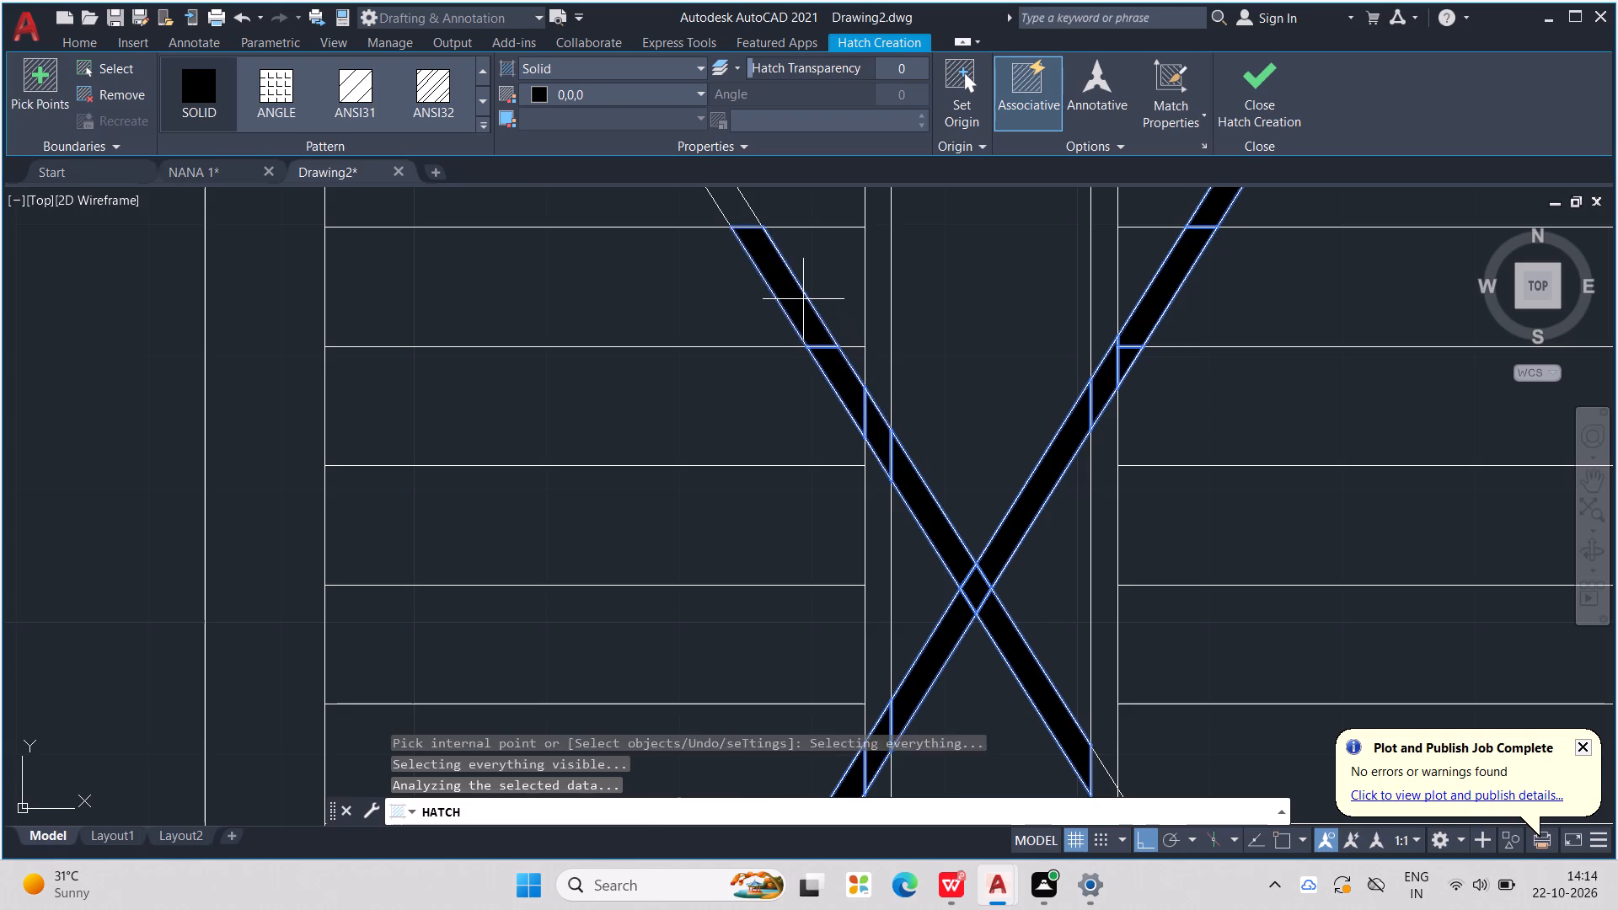
# Hatch the rest of the opposite diagonal band in solid black from the stairwell down to the staircase's lower-right corner.
pyautogui.scroll(-2, 812, 311)
pyautogui.scroll(3, 924, 511)
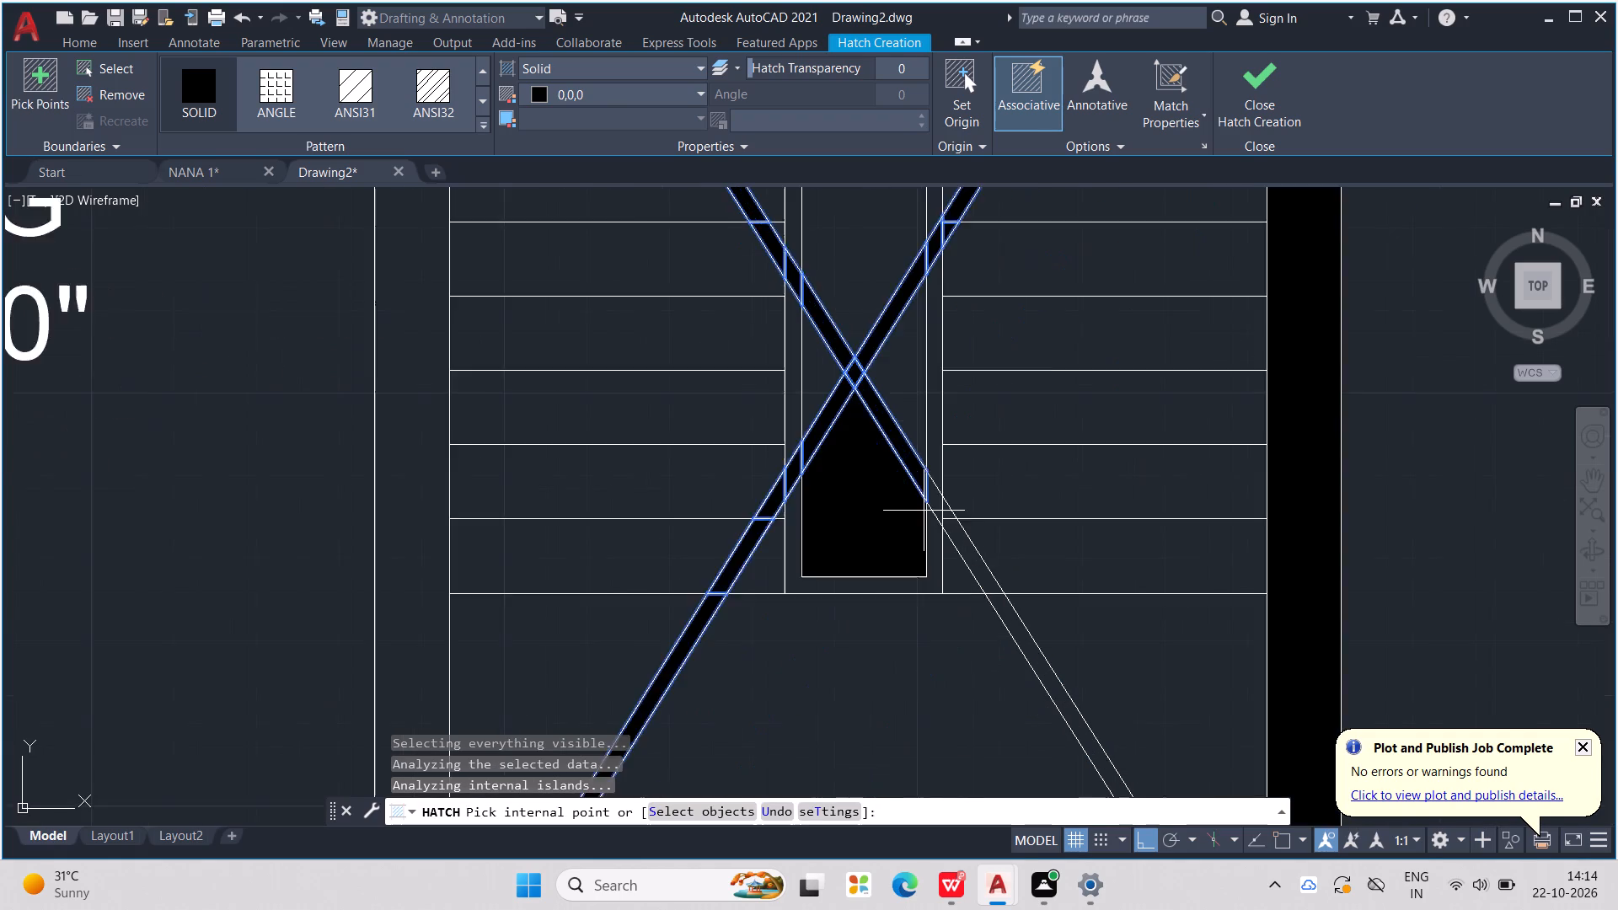
pyautogui.scroll(2, 924, 511)
pyautogui.click(949, 492)
pyautogui.click(1007, 513)
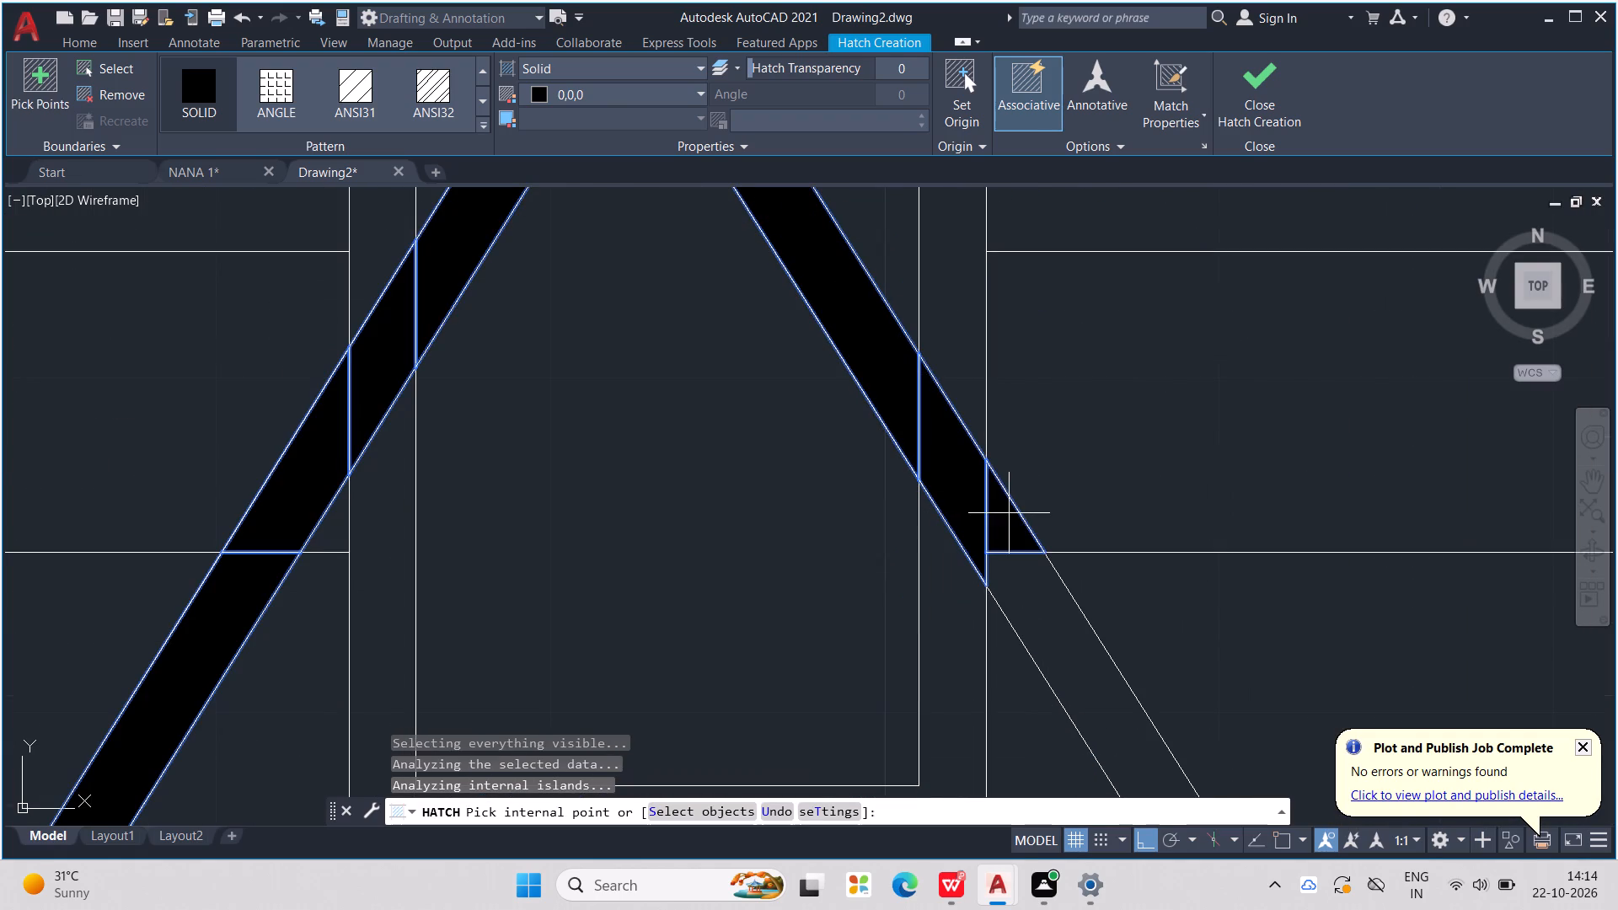
pyautogui.click(1025, 605)
pyautogui.scroll(-5, 1029, 598)
pyautogui.scroll(2, 1042, 643)
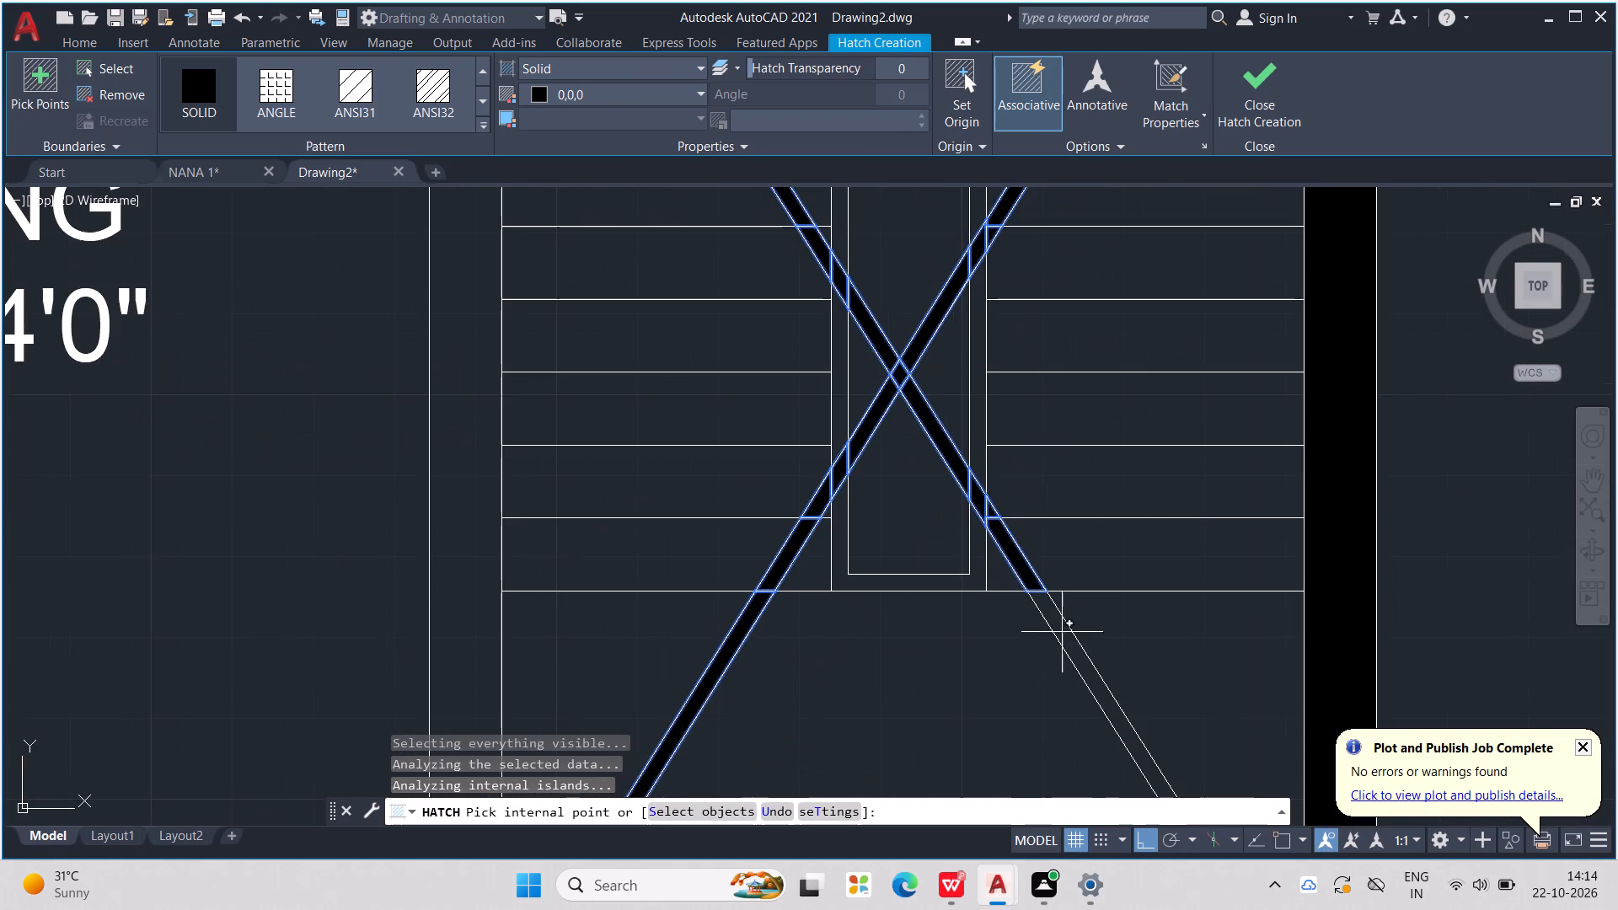
pyautogui.click(1064, 630)
# Fill the remaining gap in the upper-left diagonal band at the first floor staircase's top tread with solid black and finish the hatch.
pyautogui.scroll(-3, 1064, 630)
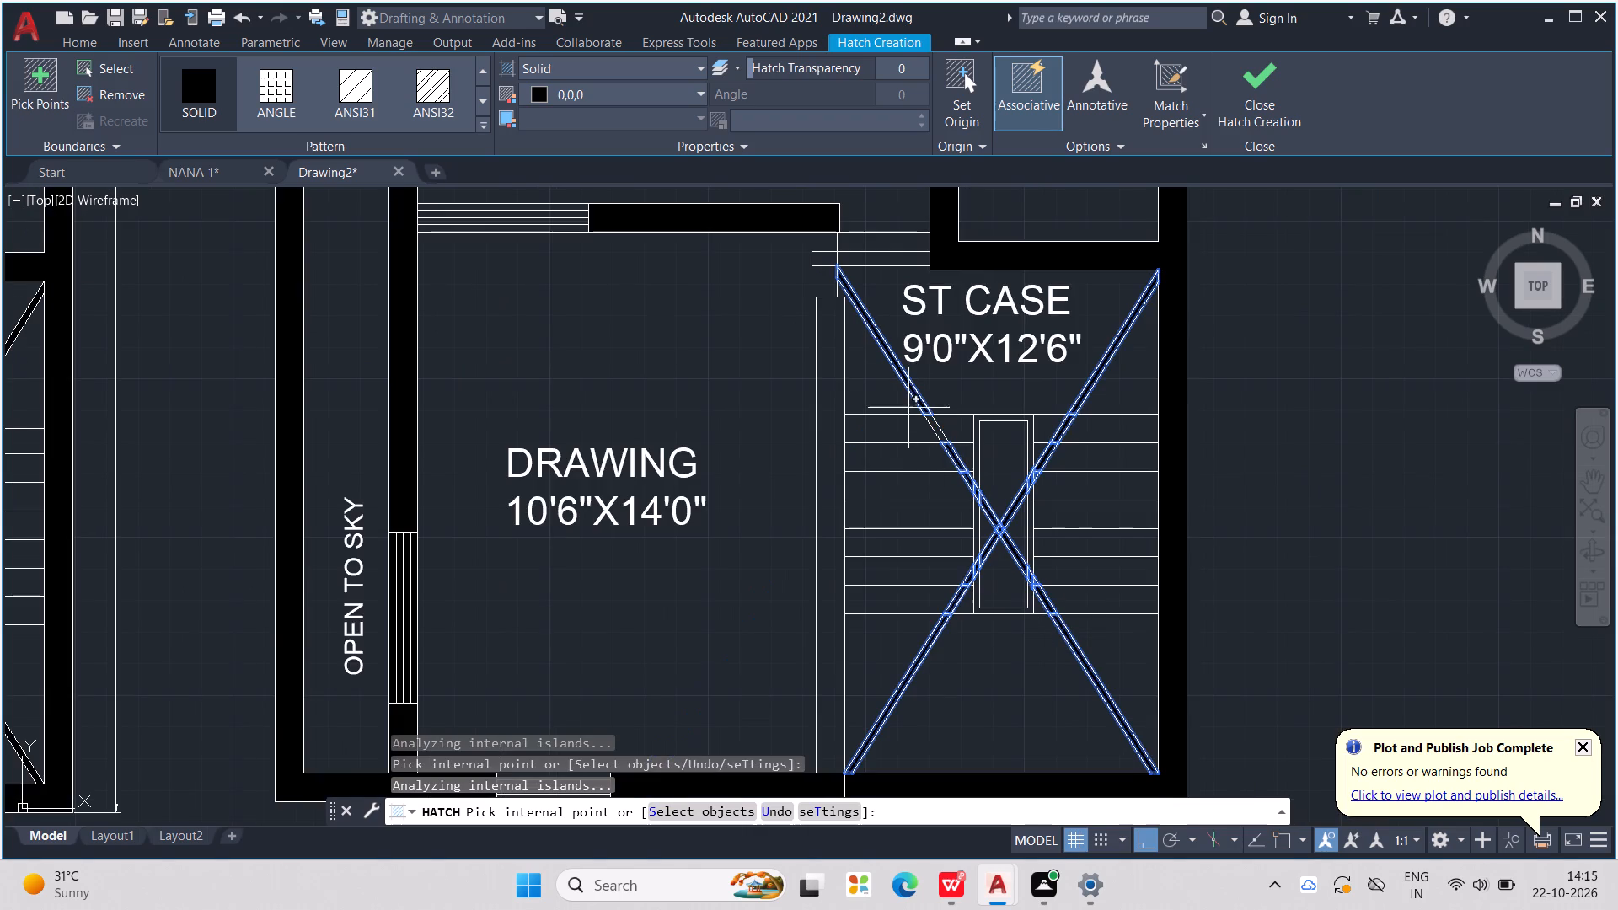
pyautogui.scroll(4, 940, 441)
pyautogui.click(892, 386)
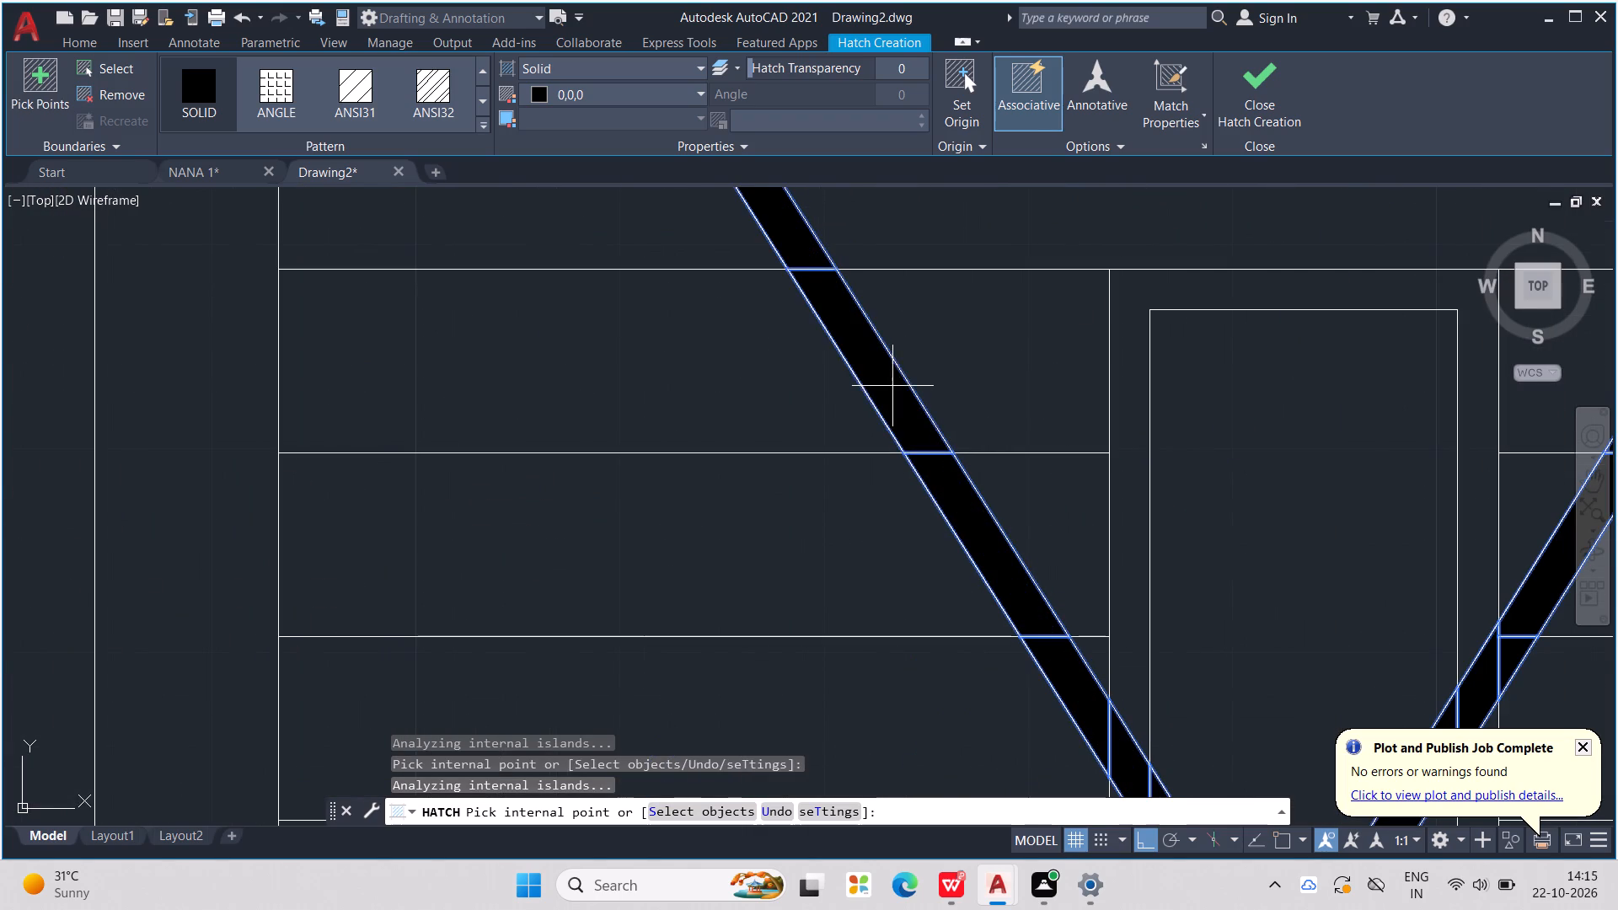
pyautogui.scroll(-2, 913, 393)
pyautogui.scroll(-2, 973, 462)
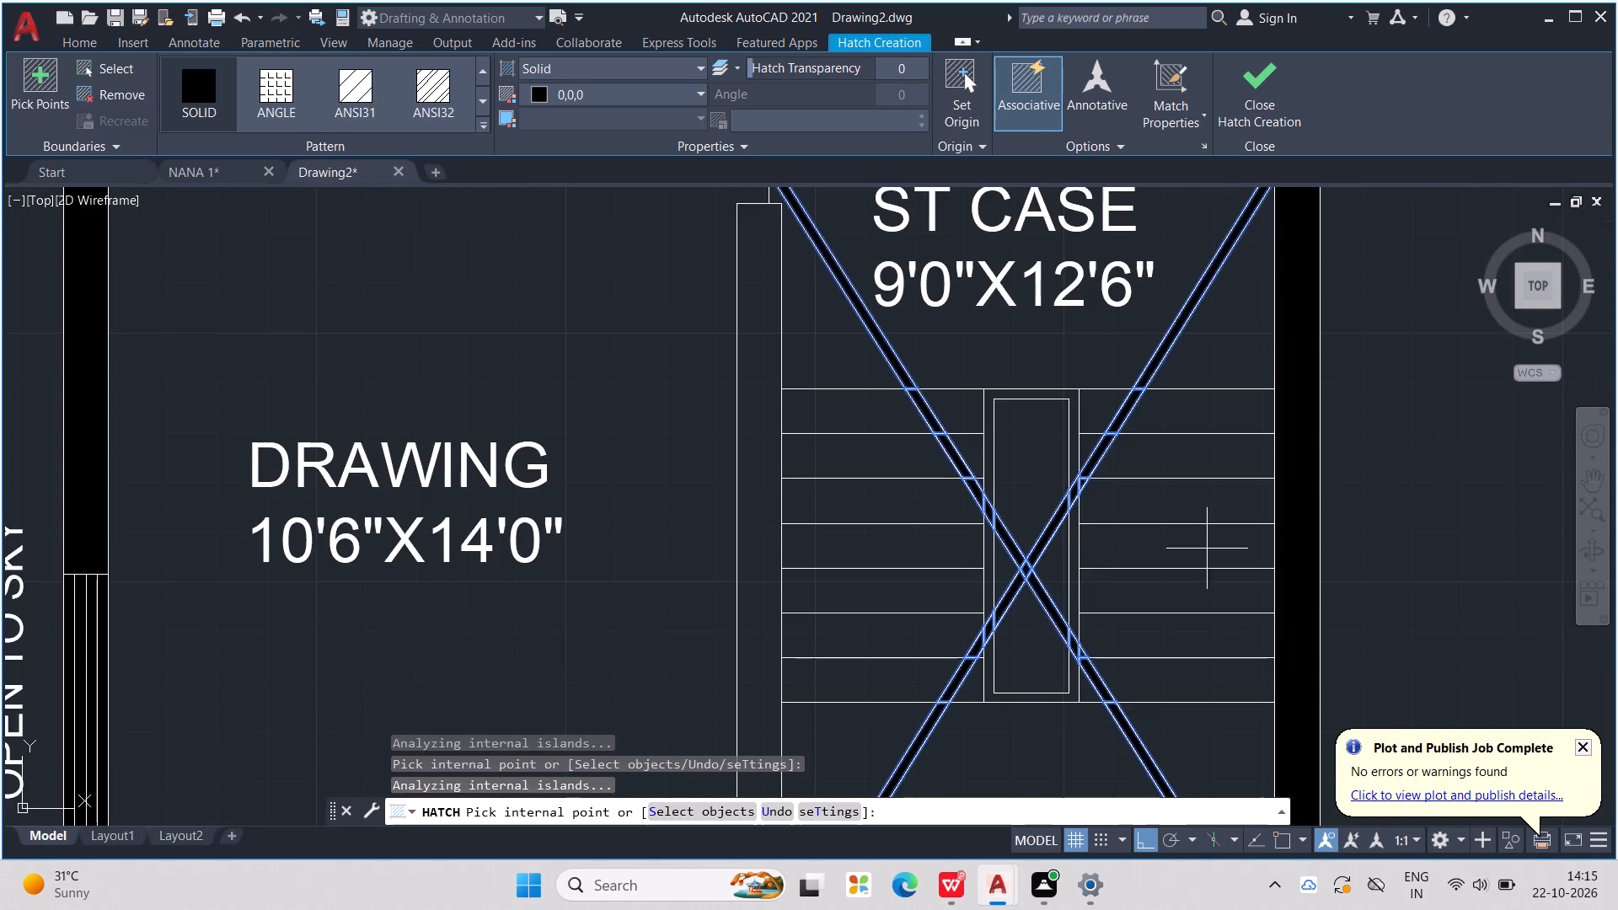
pyautogui.scroll(-2, 1207, 547)
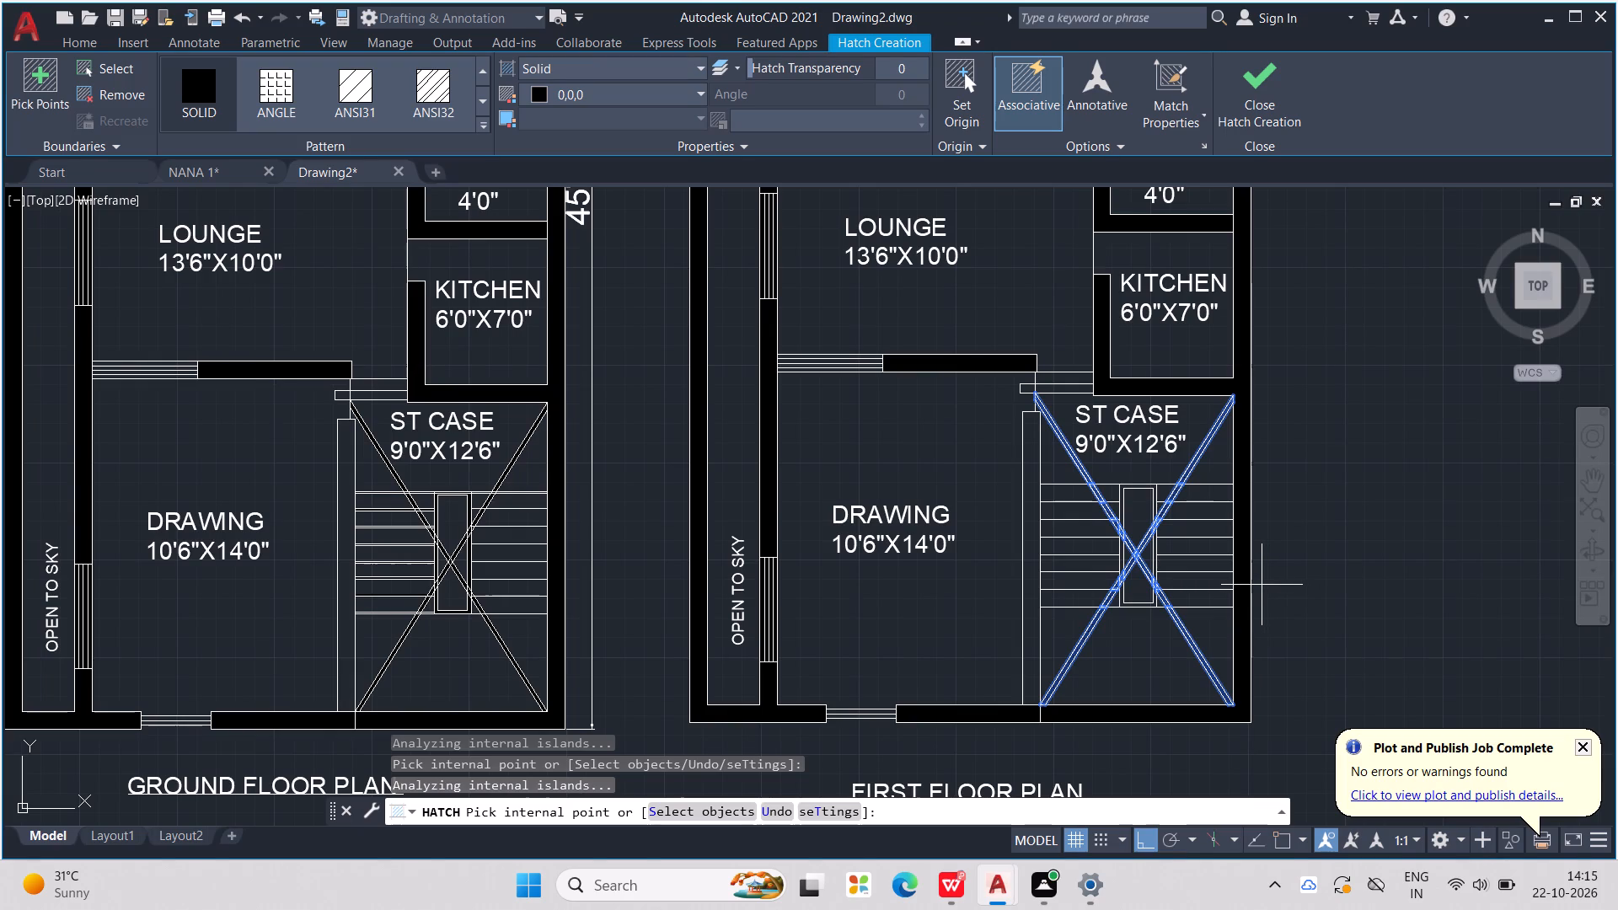
pyautogui.press('Escape')
pyautogui.press('Escape')
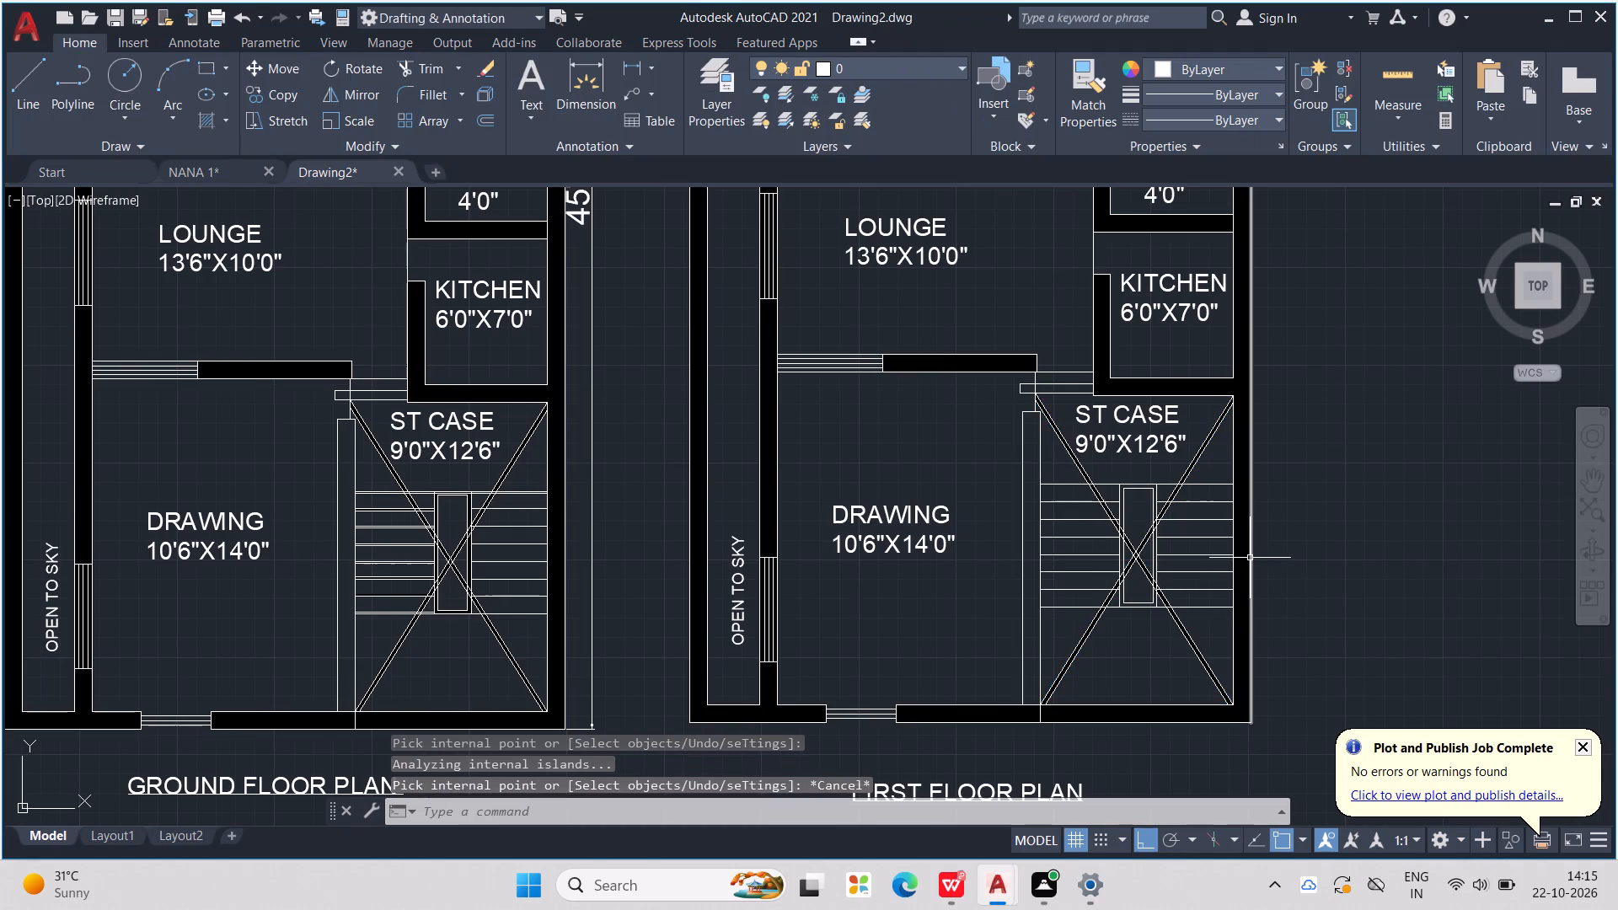
pyautogui.press('Escape')
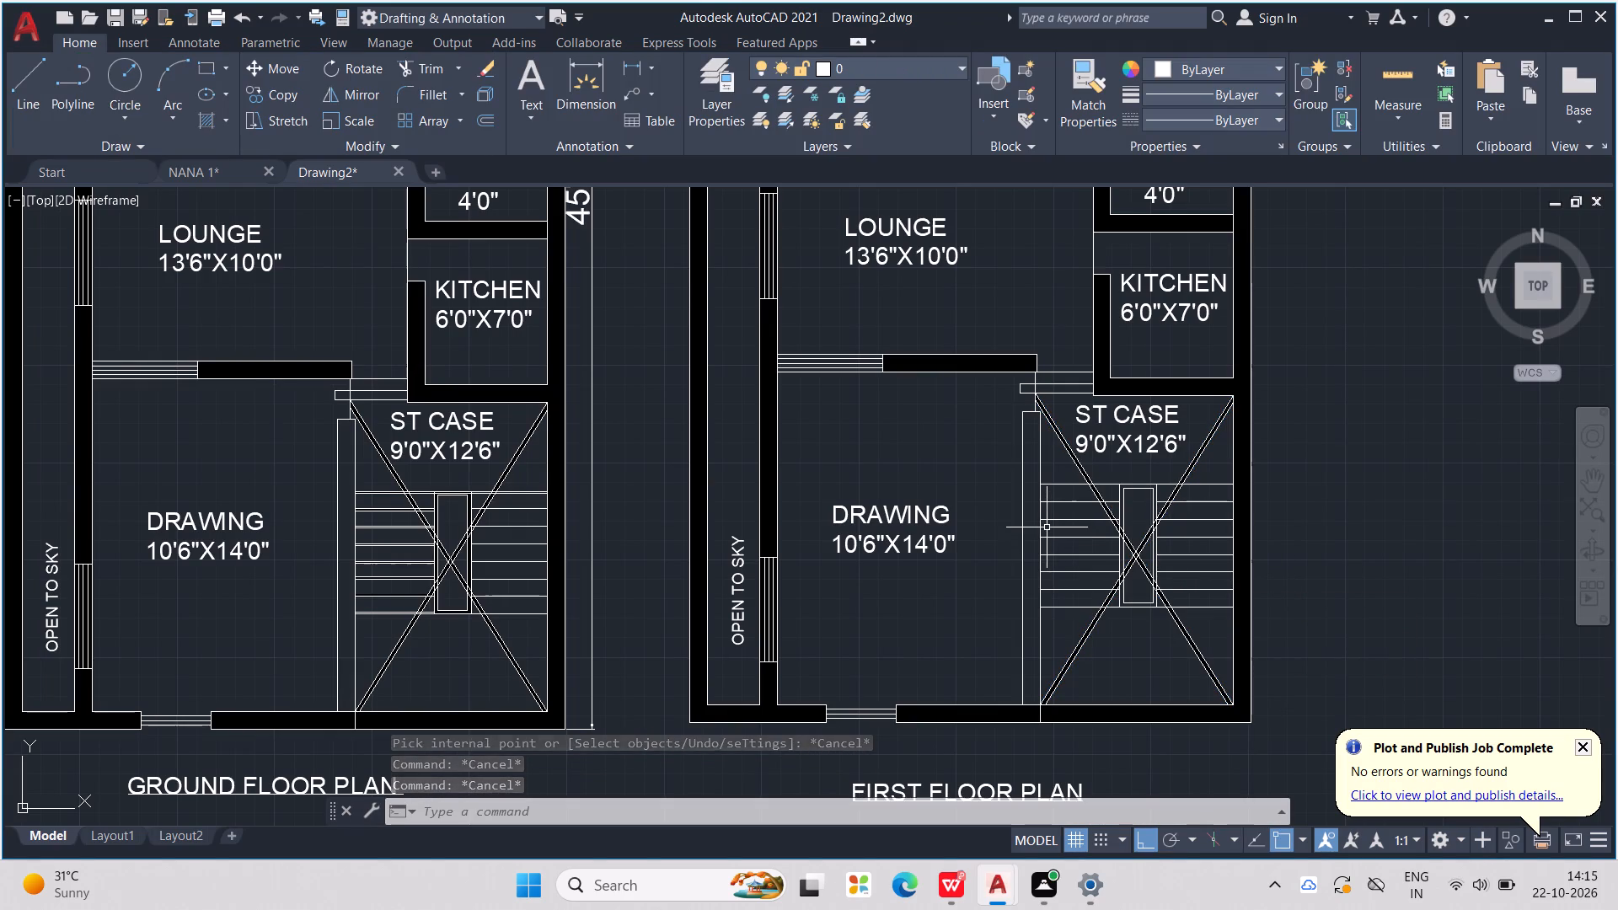
# Hatch the first floor wall between the drawing room and staircase, plus the short wall piece above it, in solid black.
pyautogui.write('HATCJ')
pyautogui.press('BackSpace')
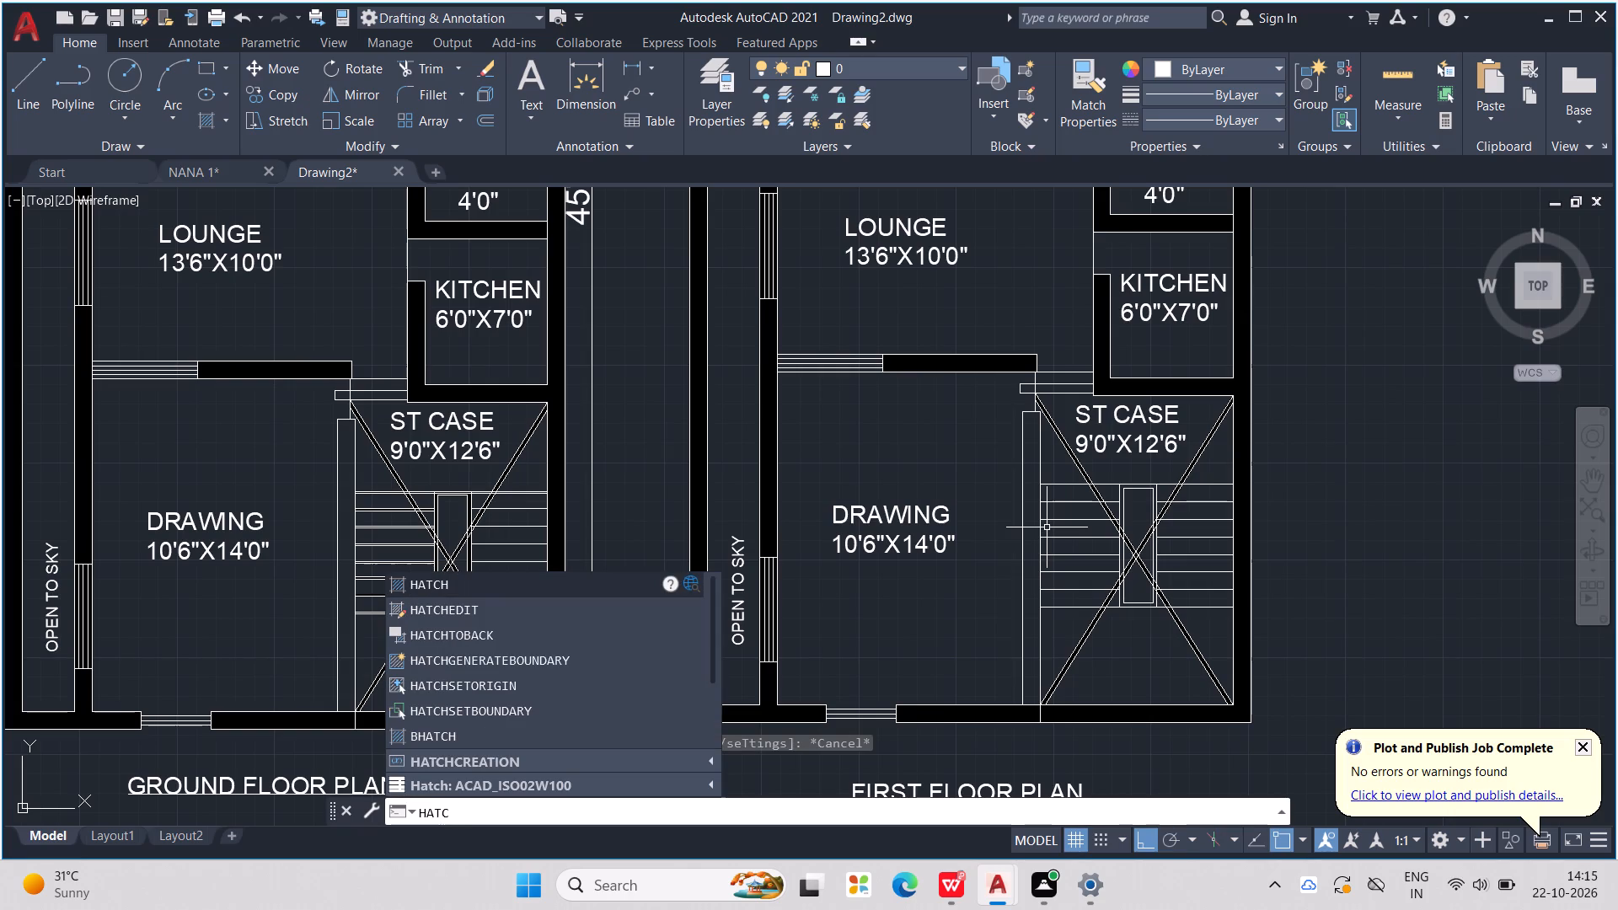
pyautogui.press('Return')
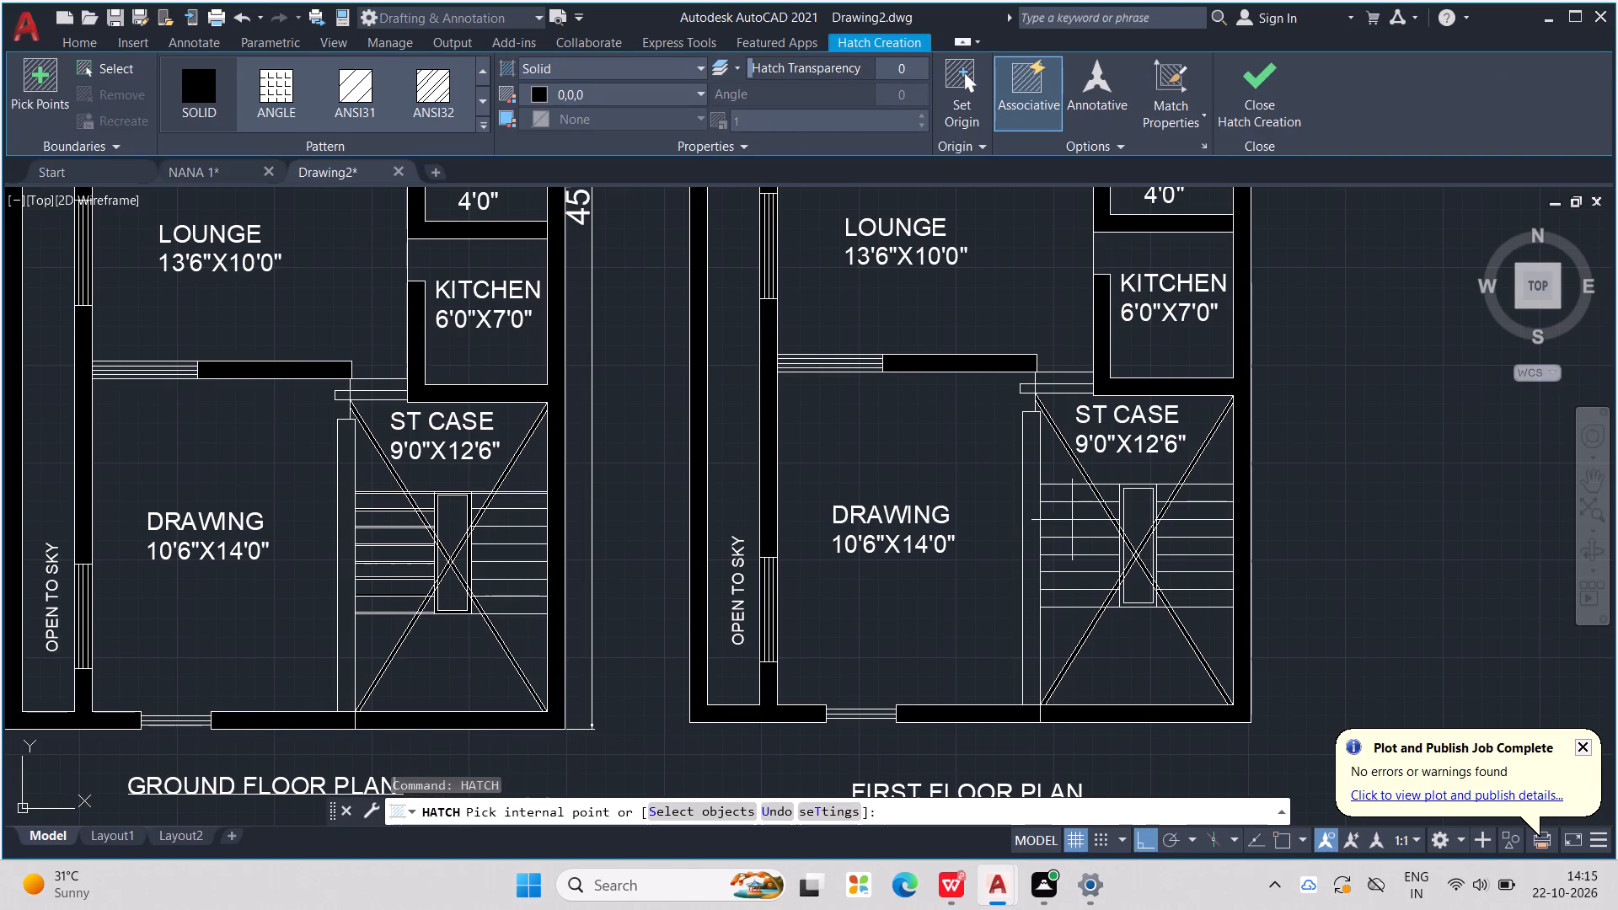
pyautogui.click(1032, 508)
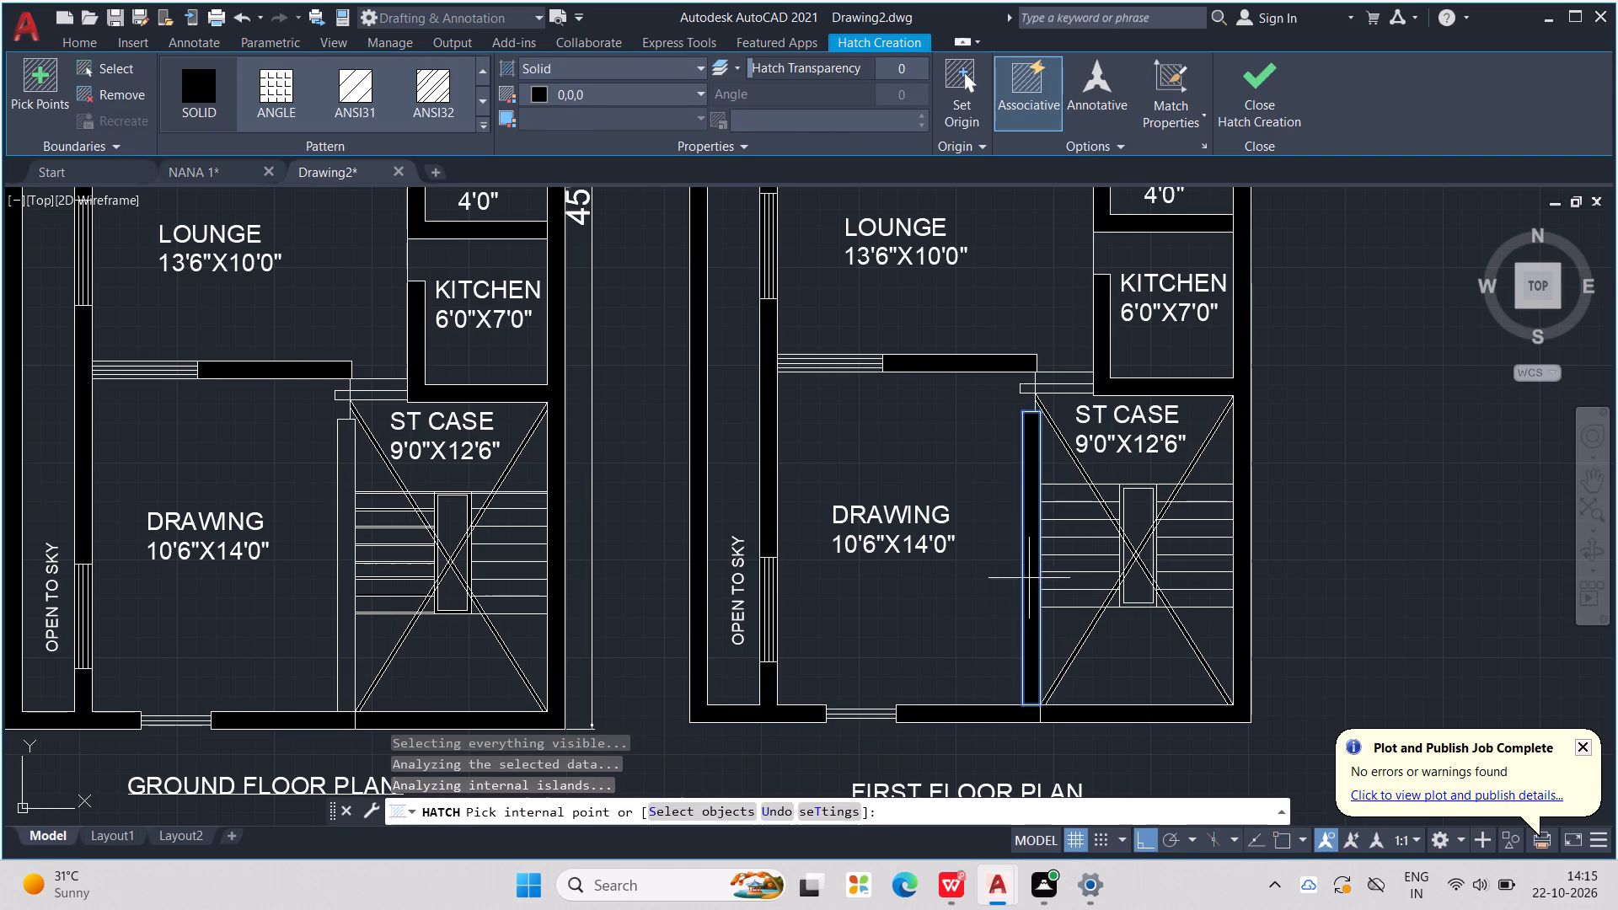
pyautogui.scroll(2, 1060, 398)
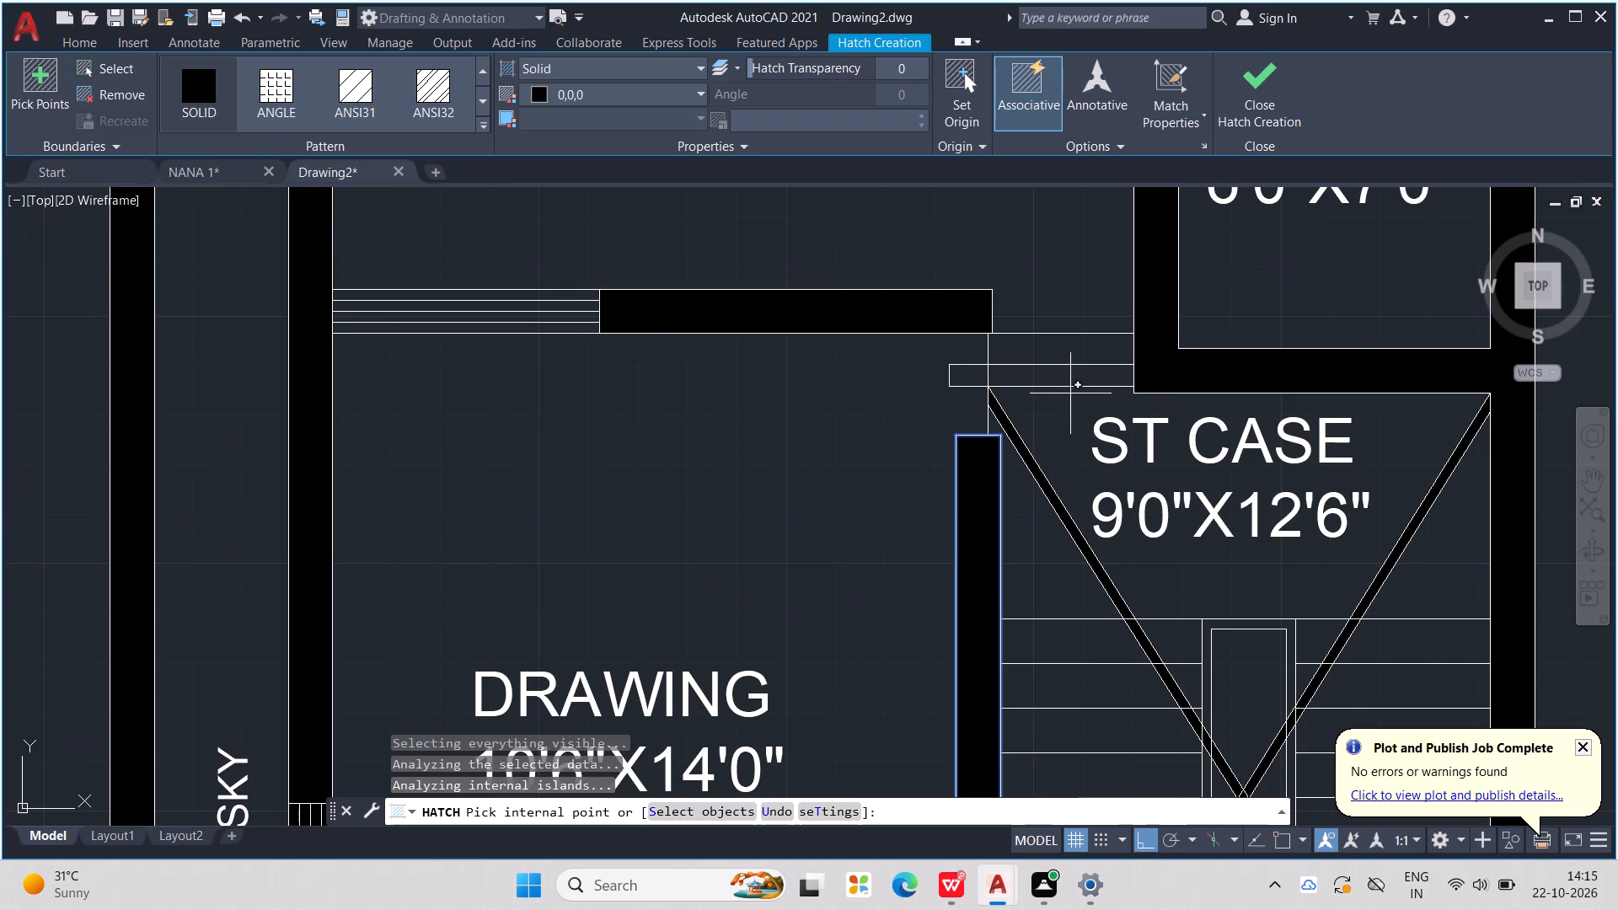
pyautogui.click(1066, 380)
pyautogui.click(974, 369)
pyautogui.click(1034, 374)
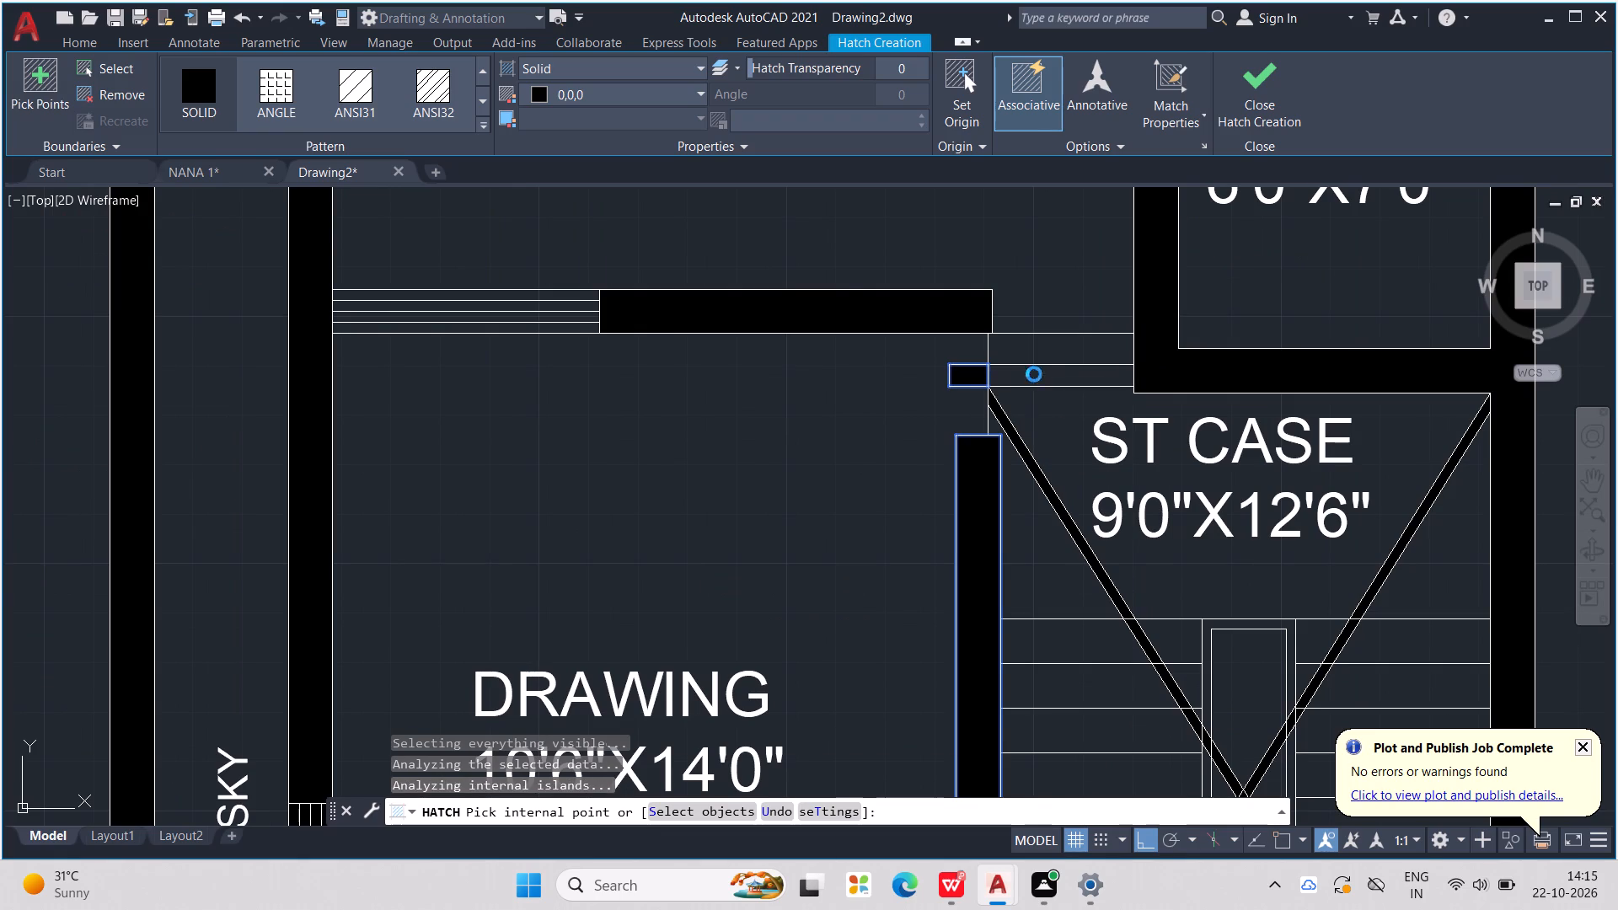
pyautogui.click(1034, 374)
pyautogui.scroll(-2, 1047, 376)
pyautogui.click(1053, 376)
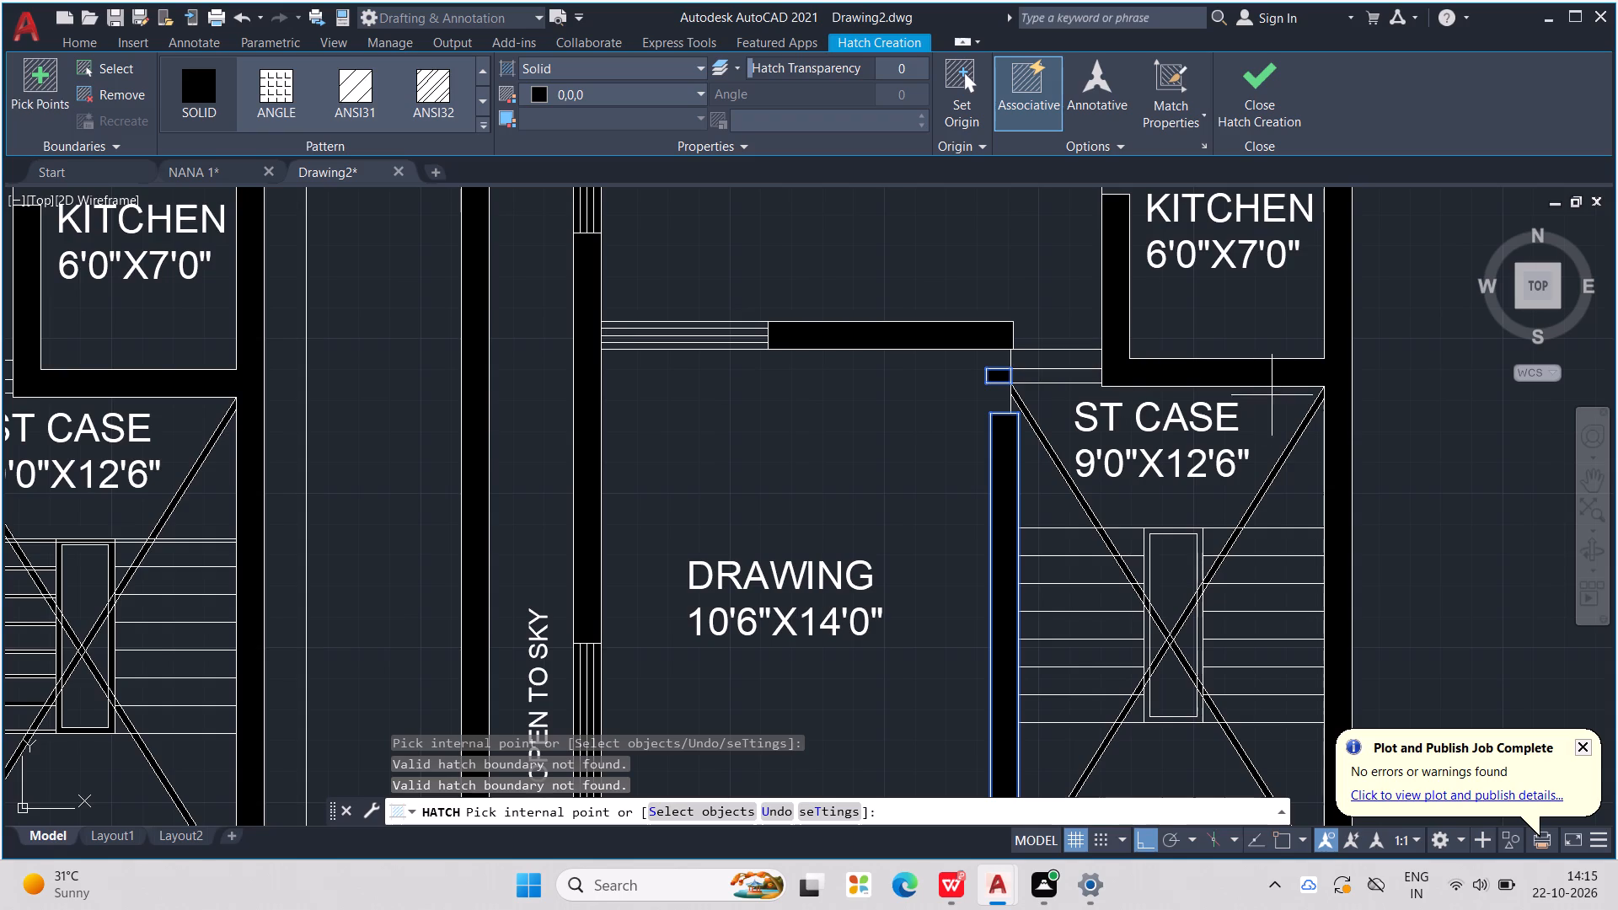
# Hatch the ground floor wall between the drawing room and staircase, plus the short wall piece above it, in solid black.
pyautogui.scroll(-2, 1286, 399)
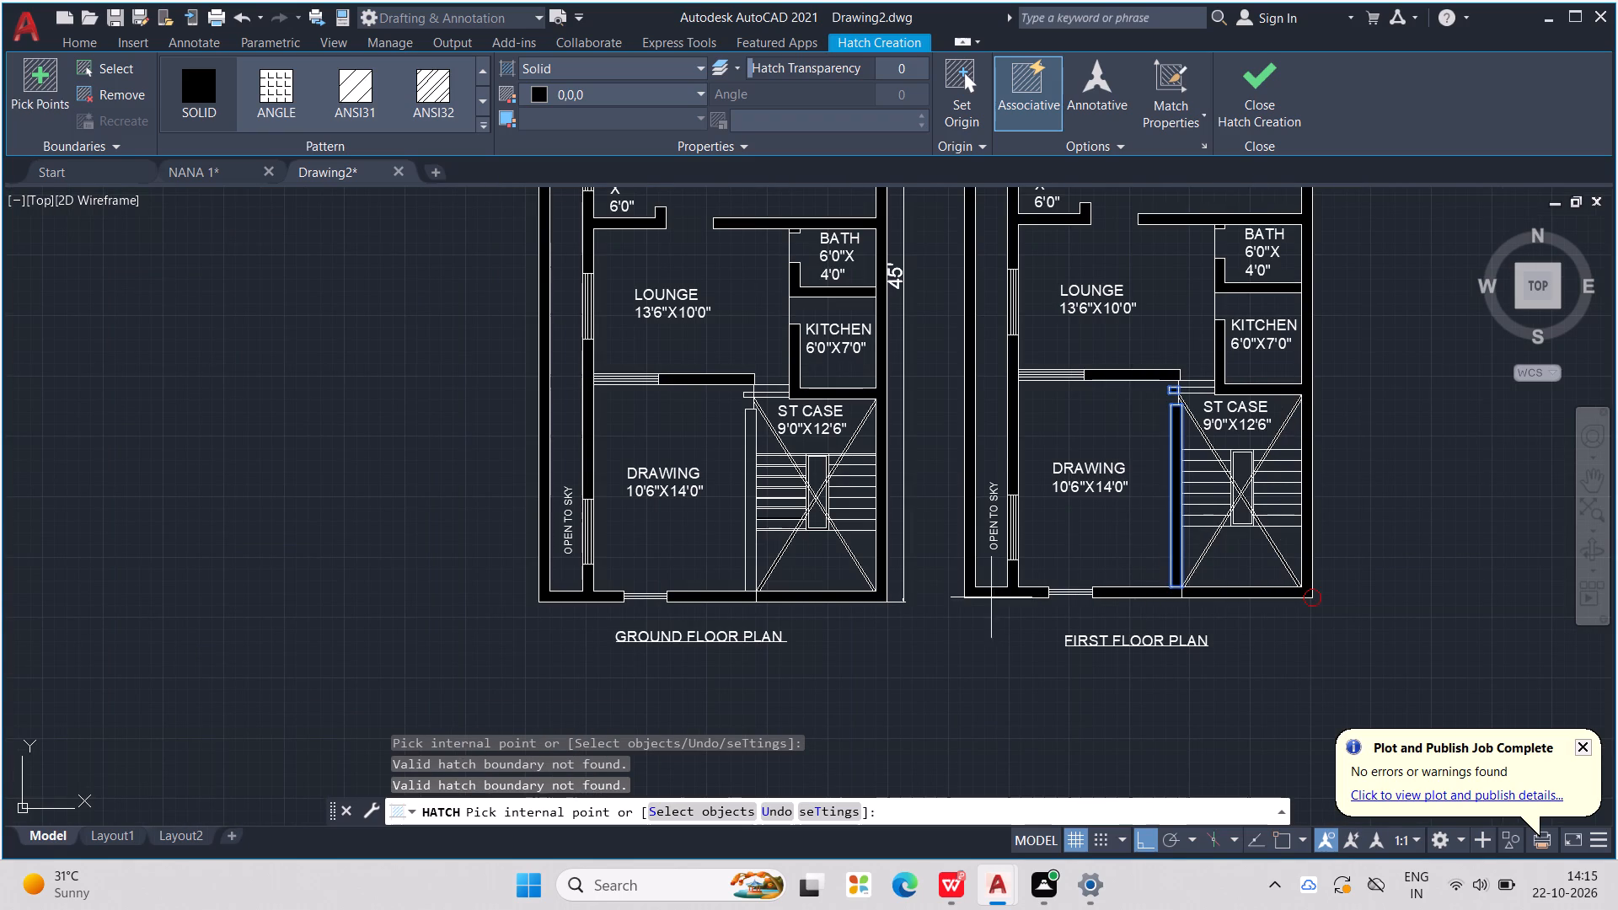
pyautogui.click(752, 454)
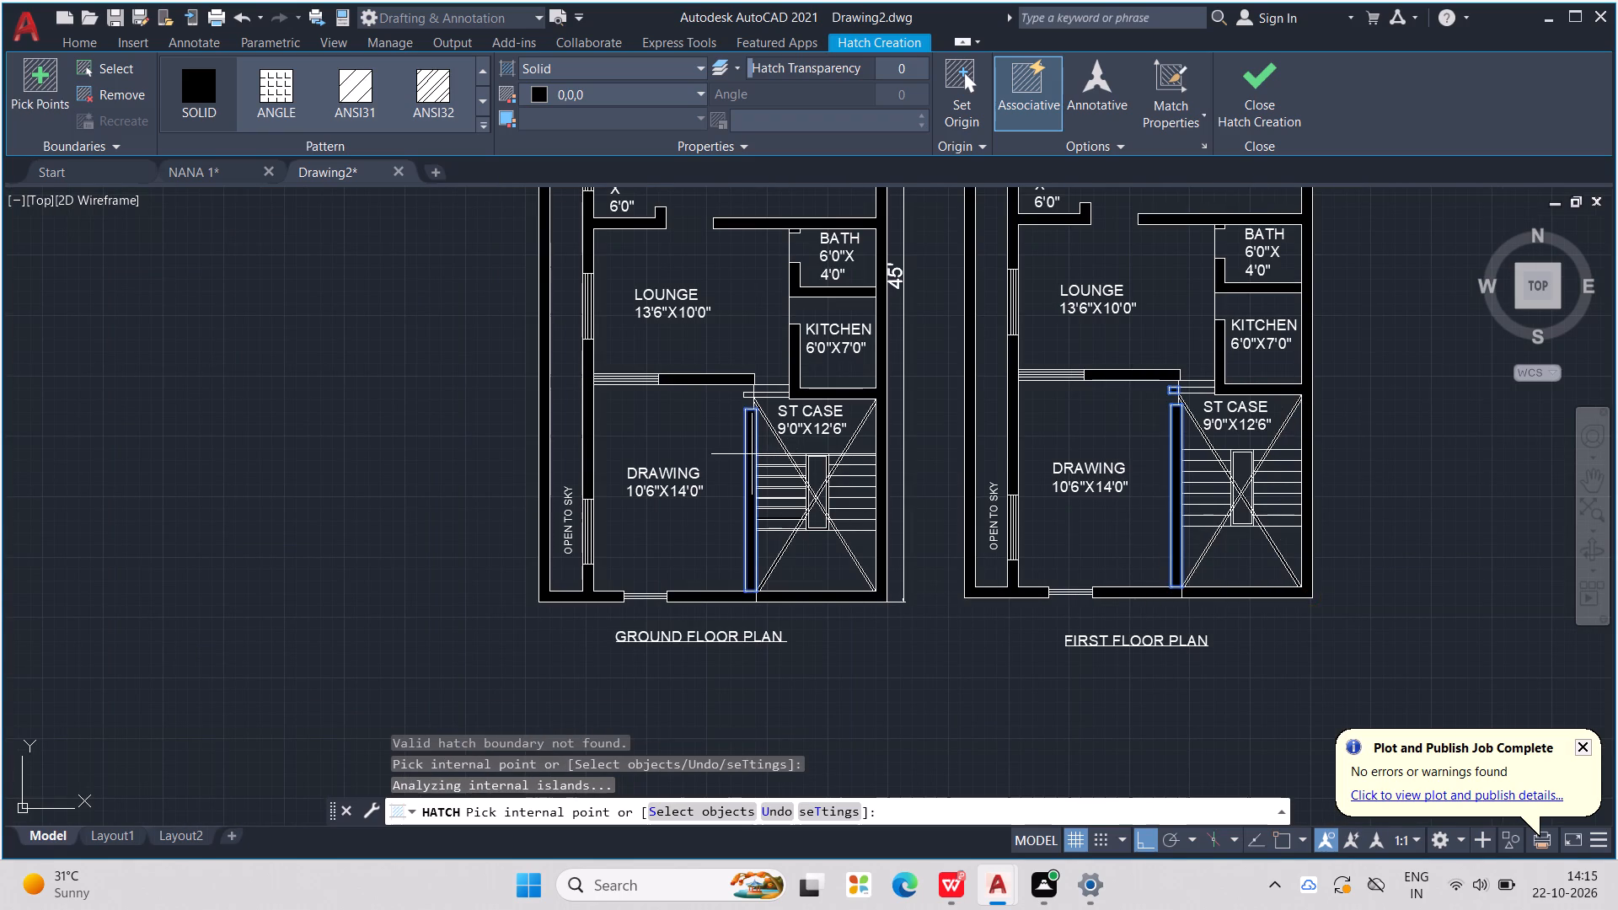
pyautogui.scroll(2, 785, 399)
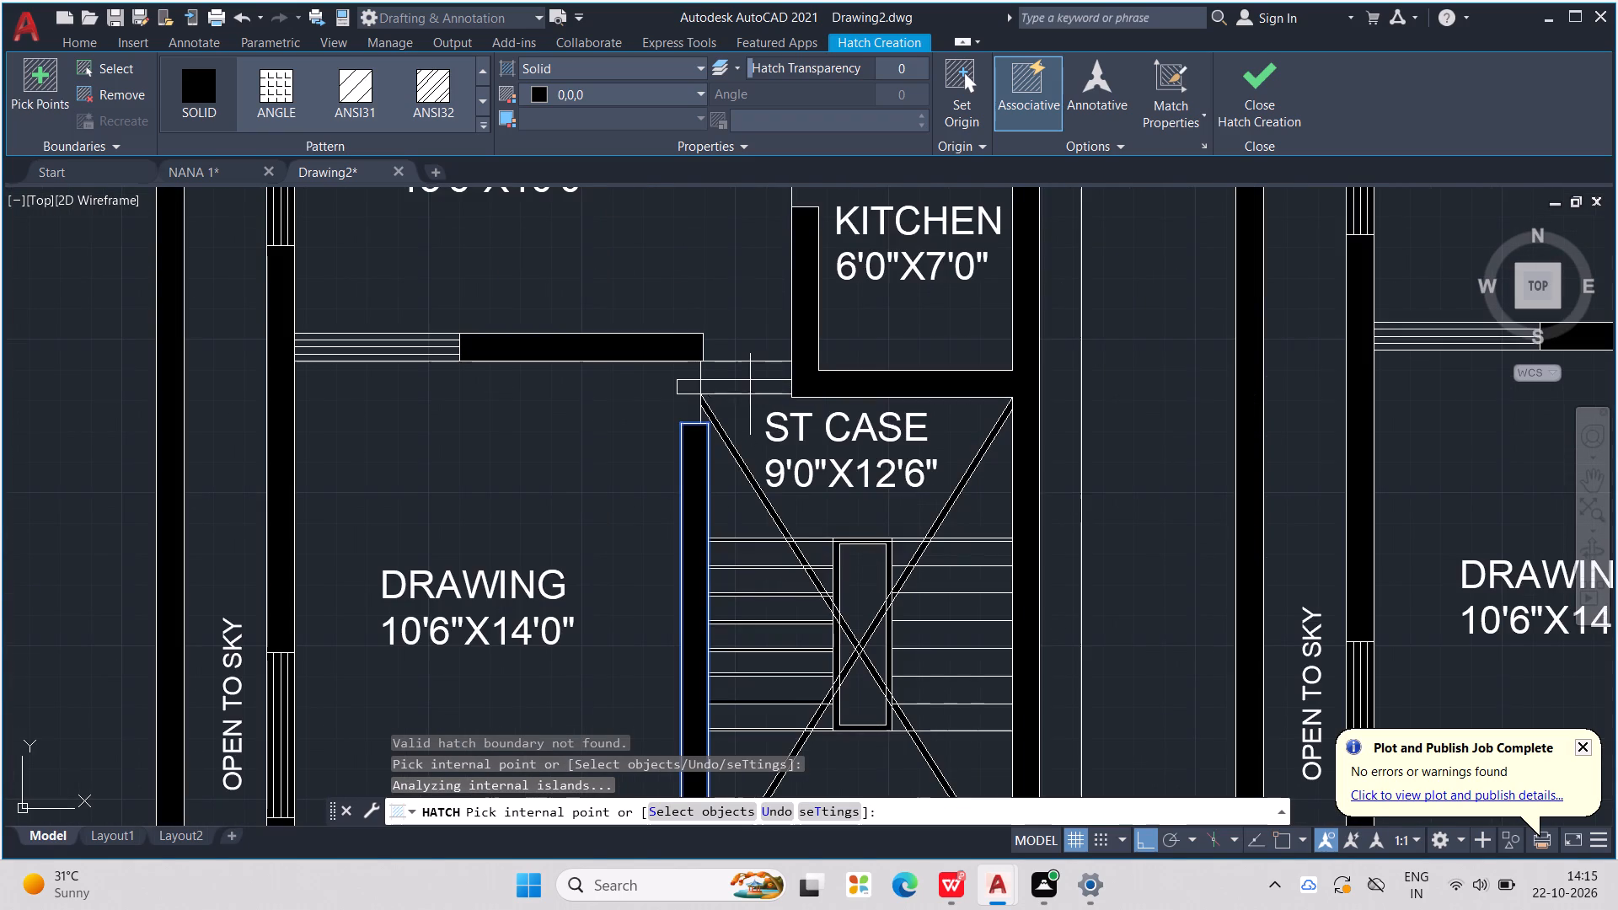
pyautogui.click(751, 391)
pyautogui.click(750, 390)
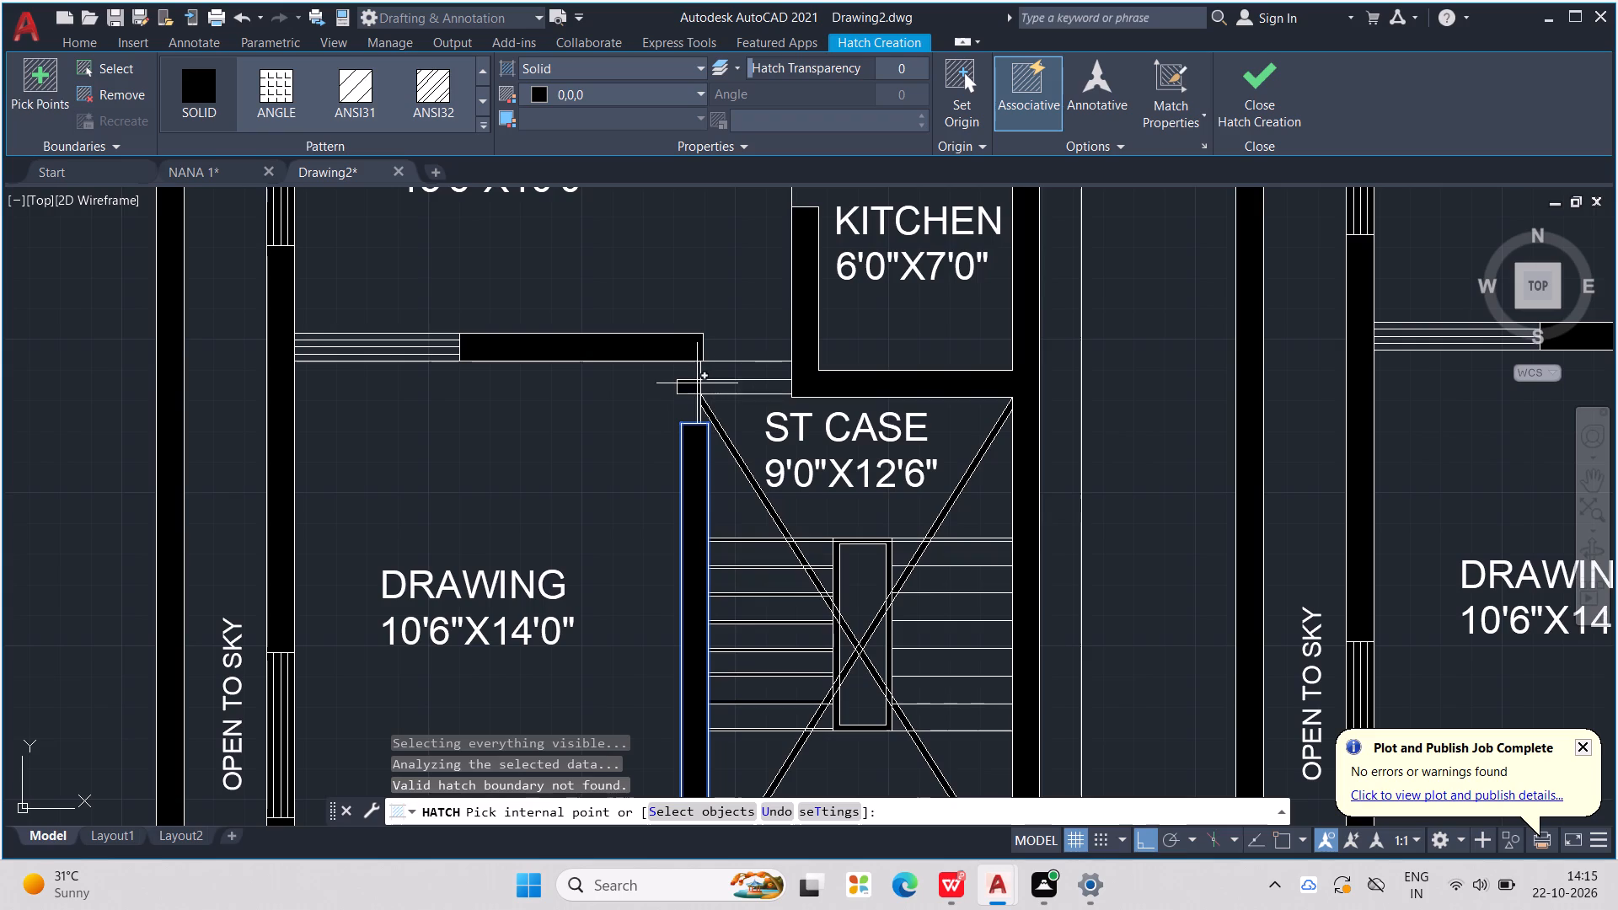
pyautogui.click(697, 383)
pyautogui.click(736, 387)
pyautogui.scroll(-3, 737, 387)
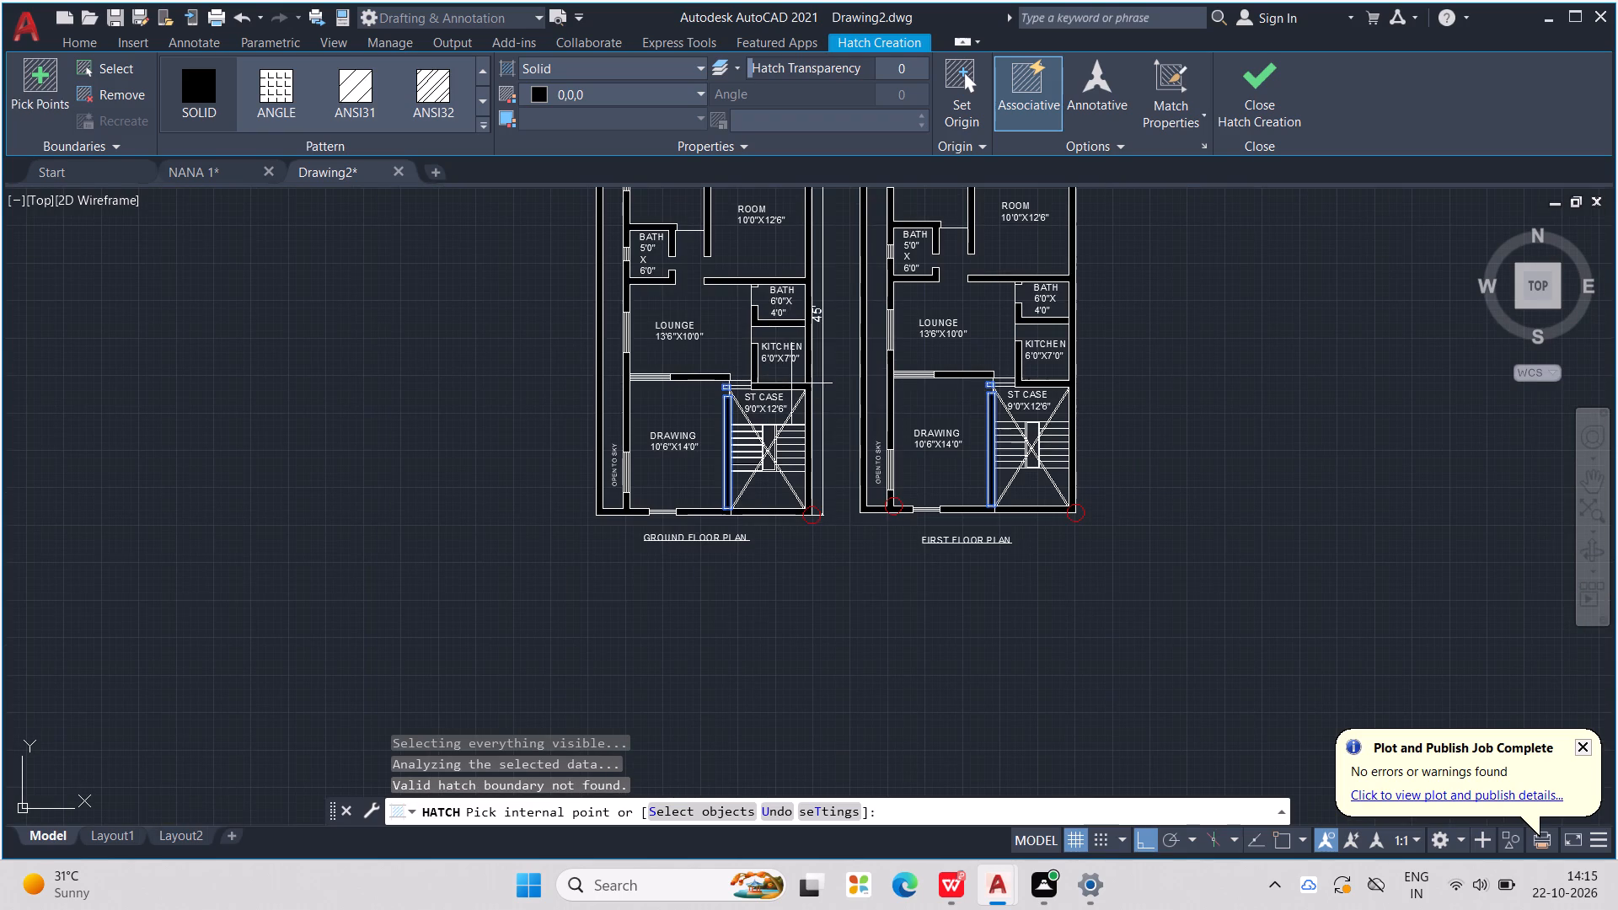
pyautogui.moveTo(814, 361); pyautogui.dragTo(822, 640, button='middle')
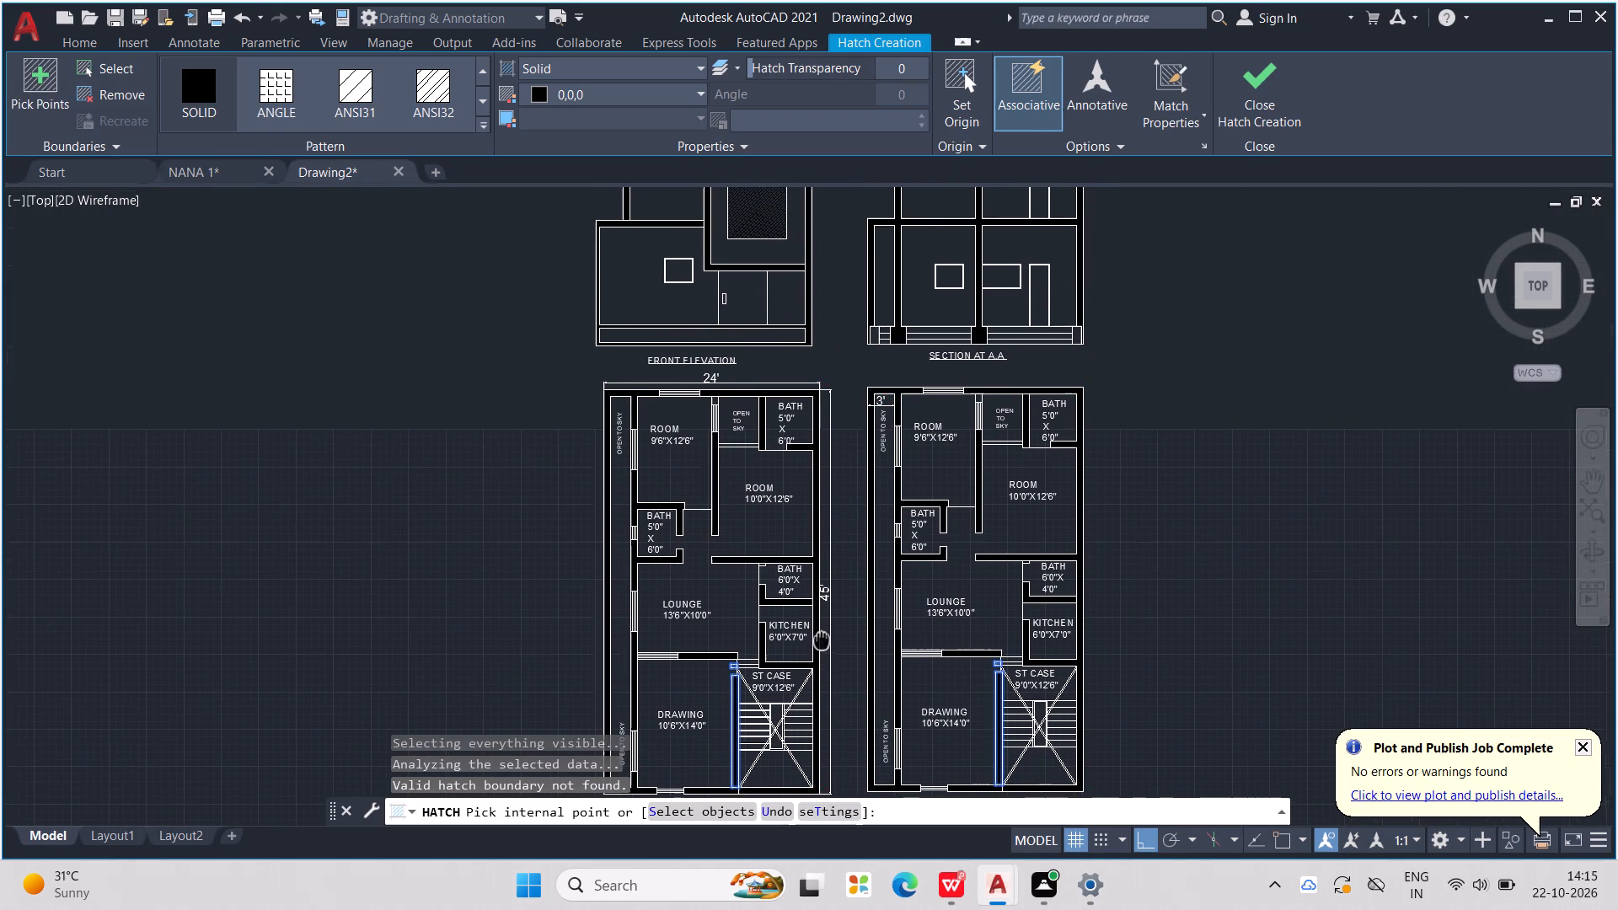
pyautogui.moveTo(822, 640); pyautogui.dragTo(822, 643, button='middle')
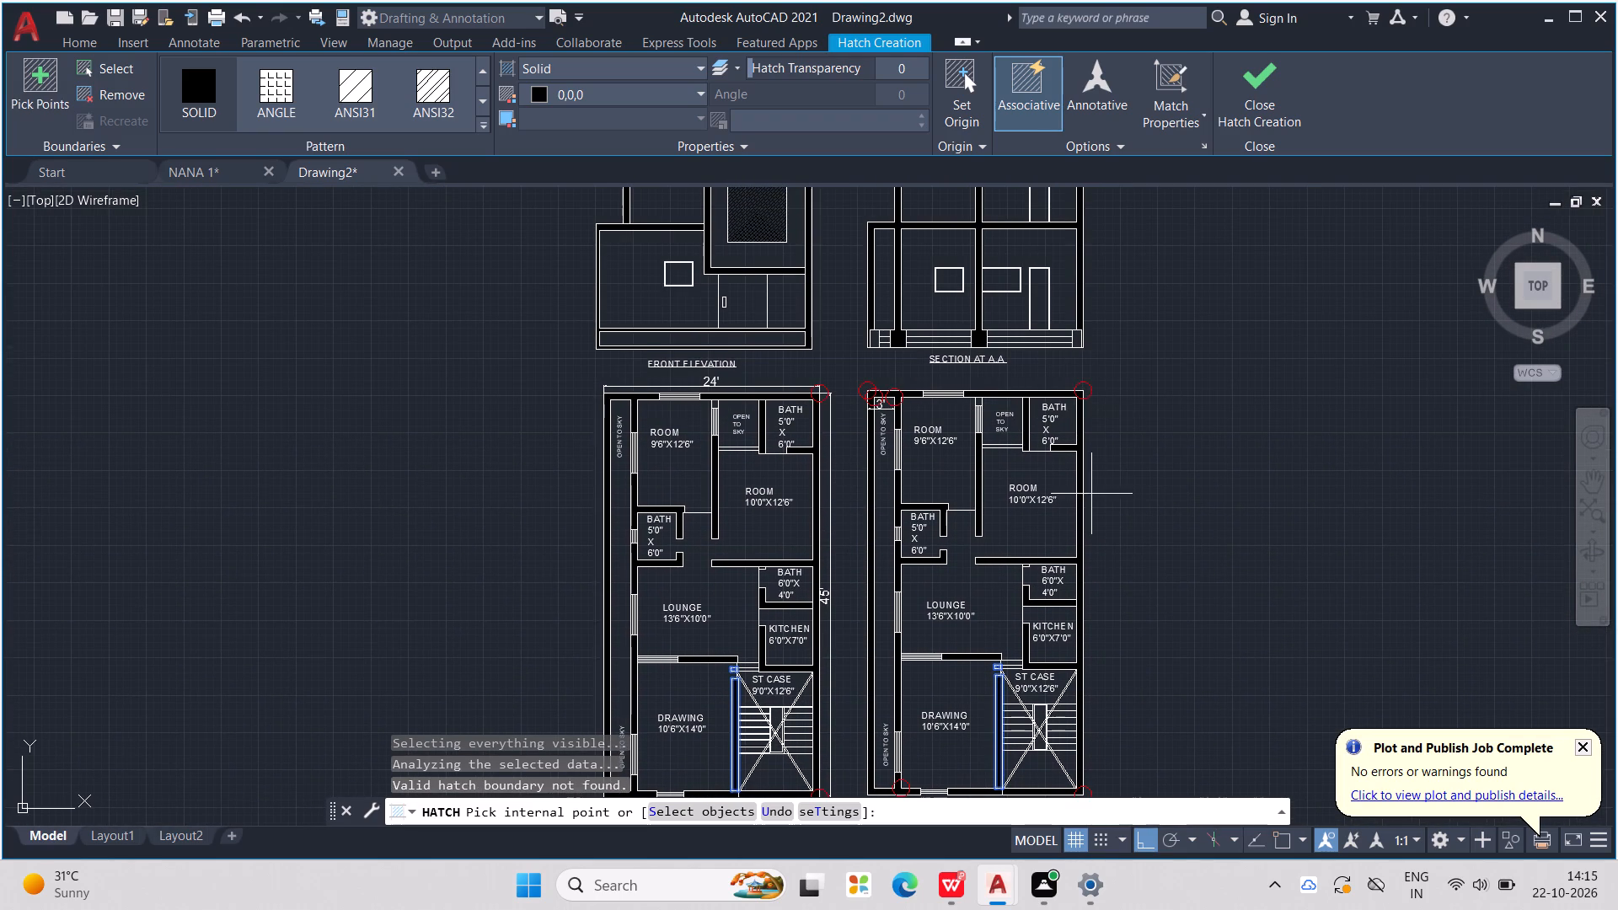
pyautogui.moveTo(1090, 496); pyautogui.dragTo(972, 414, button='middle')
pyautogui.click(1062, 491)
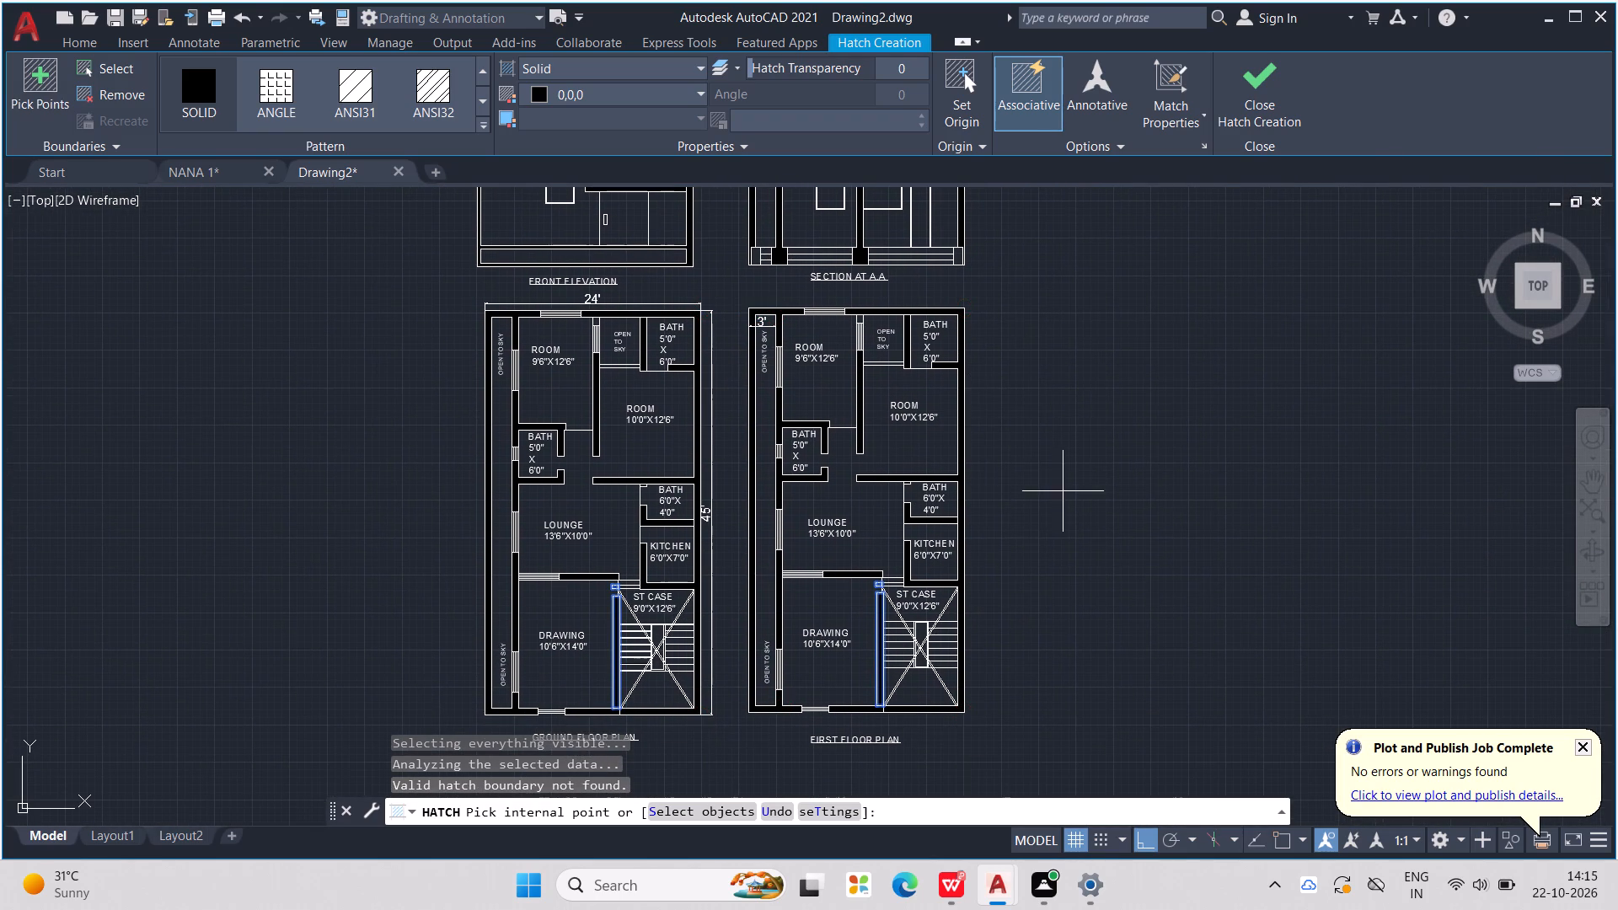
pyautogui.press('Escape')
pyautogui.press('Escape')
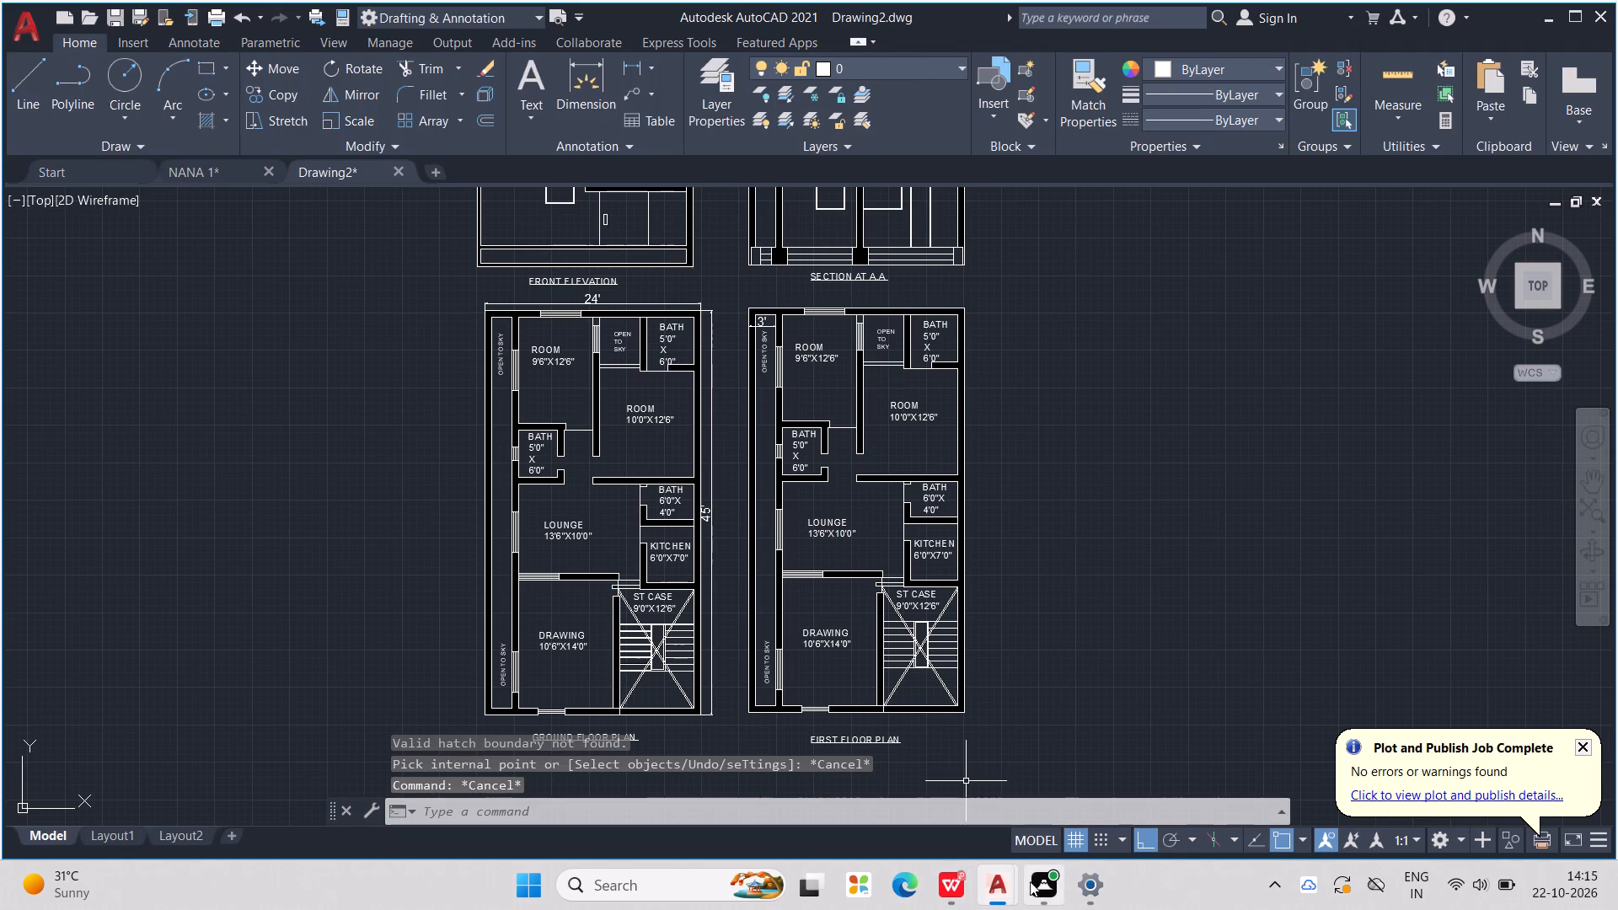
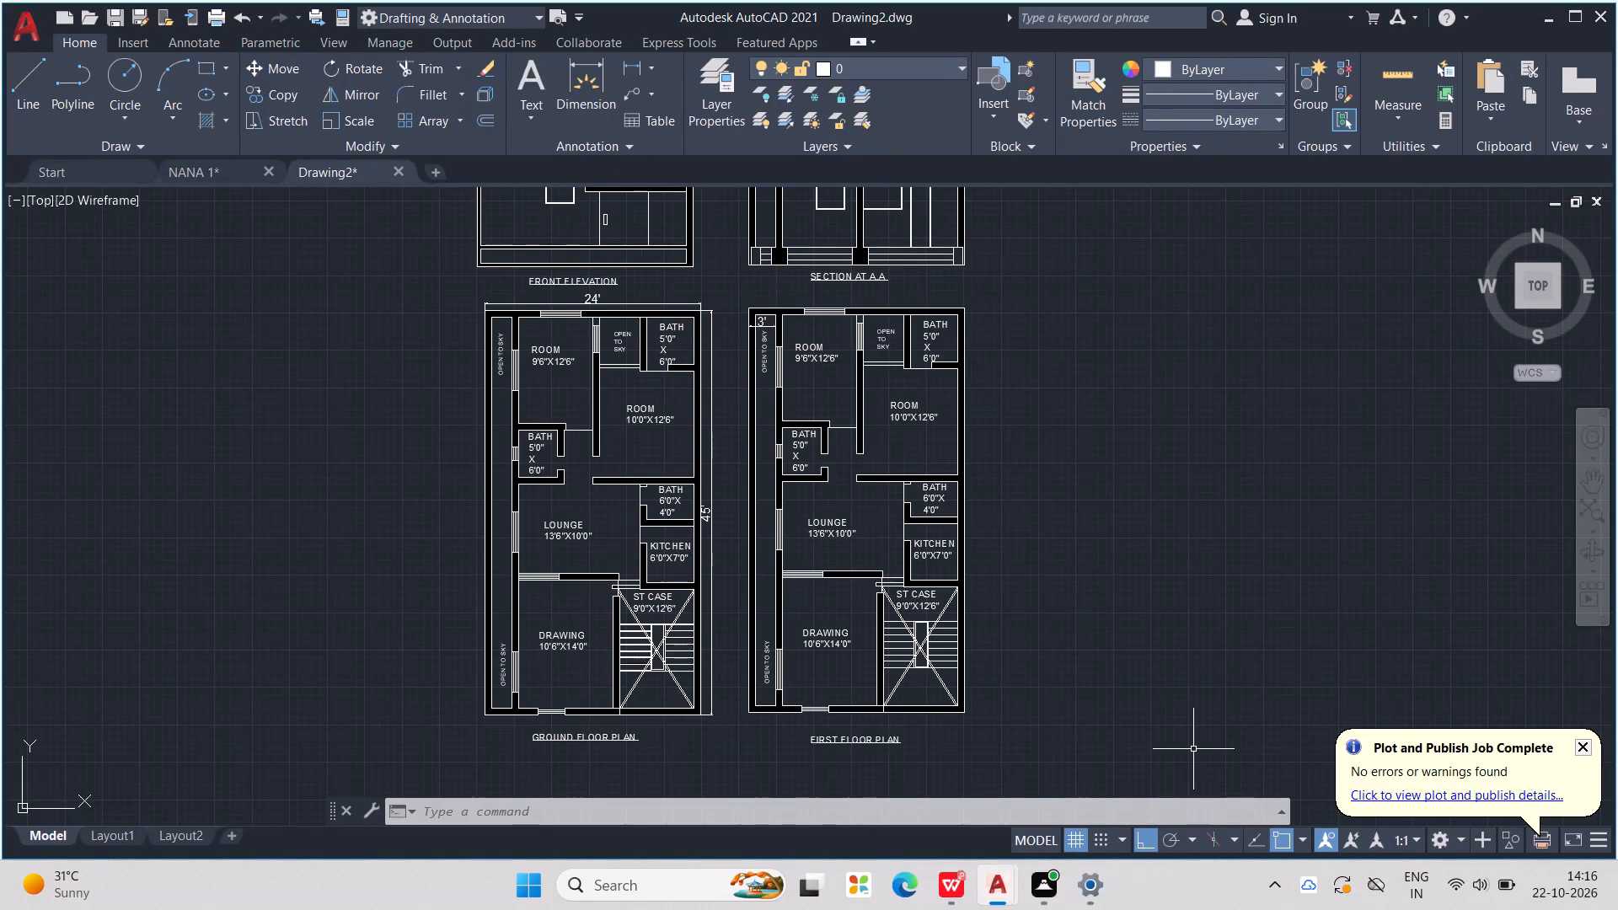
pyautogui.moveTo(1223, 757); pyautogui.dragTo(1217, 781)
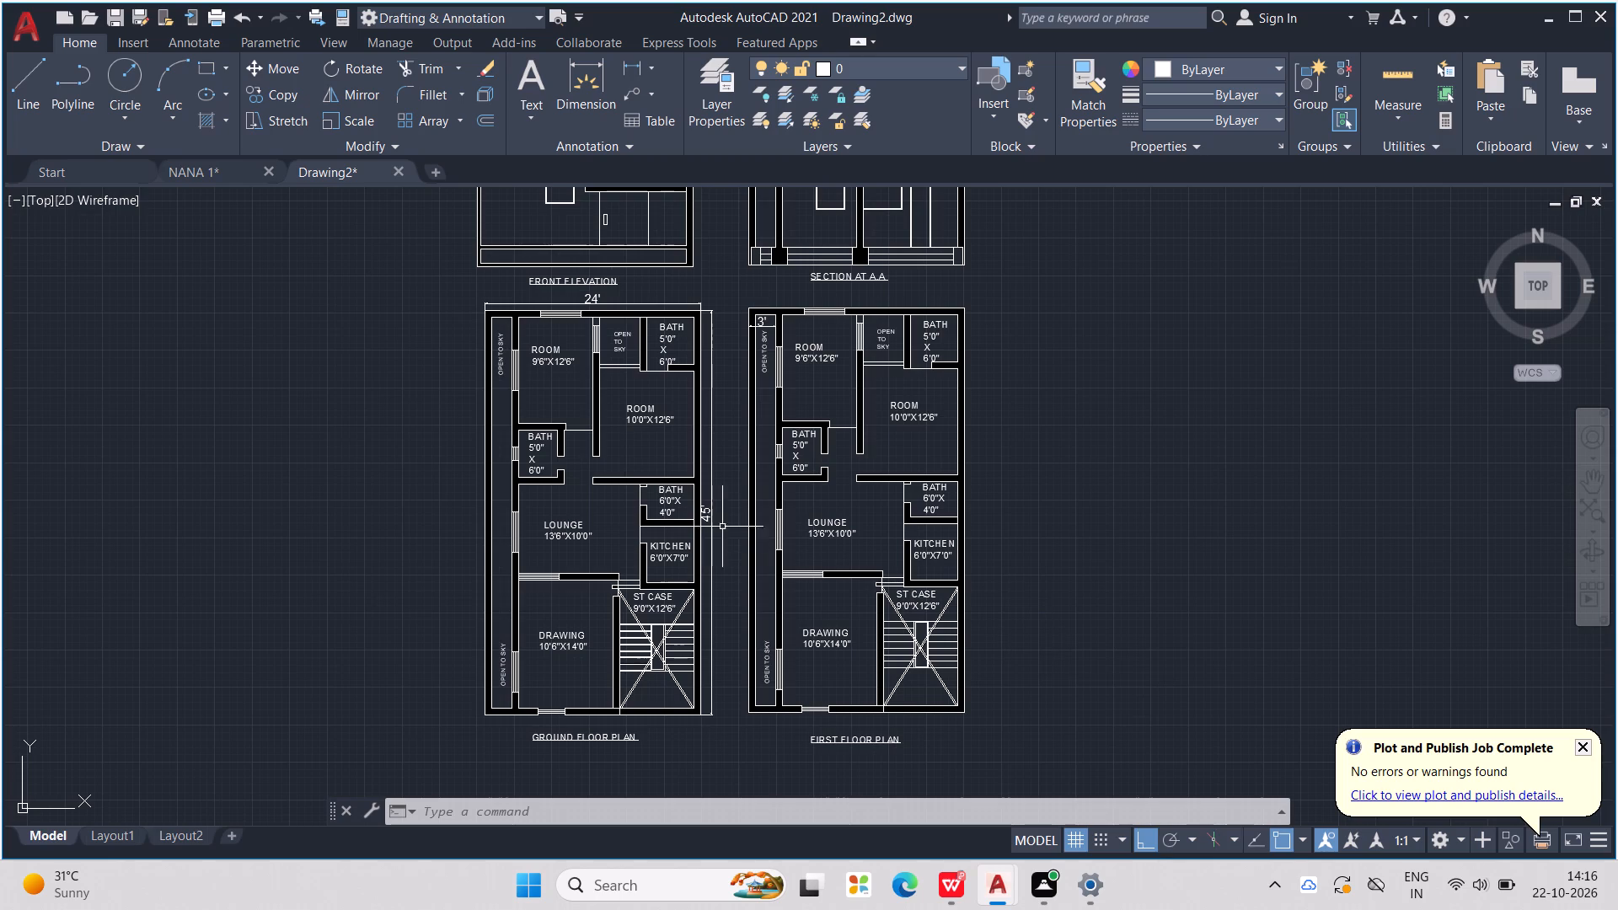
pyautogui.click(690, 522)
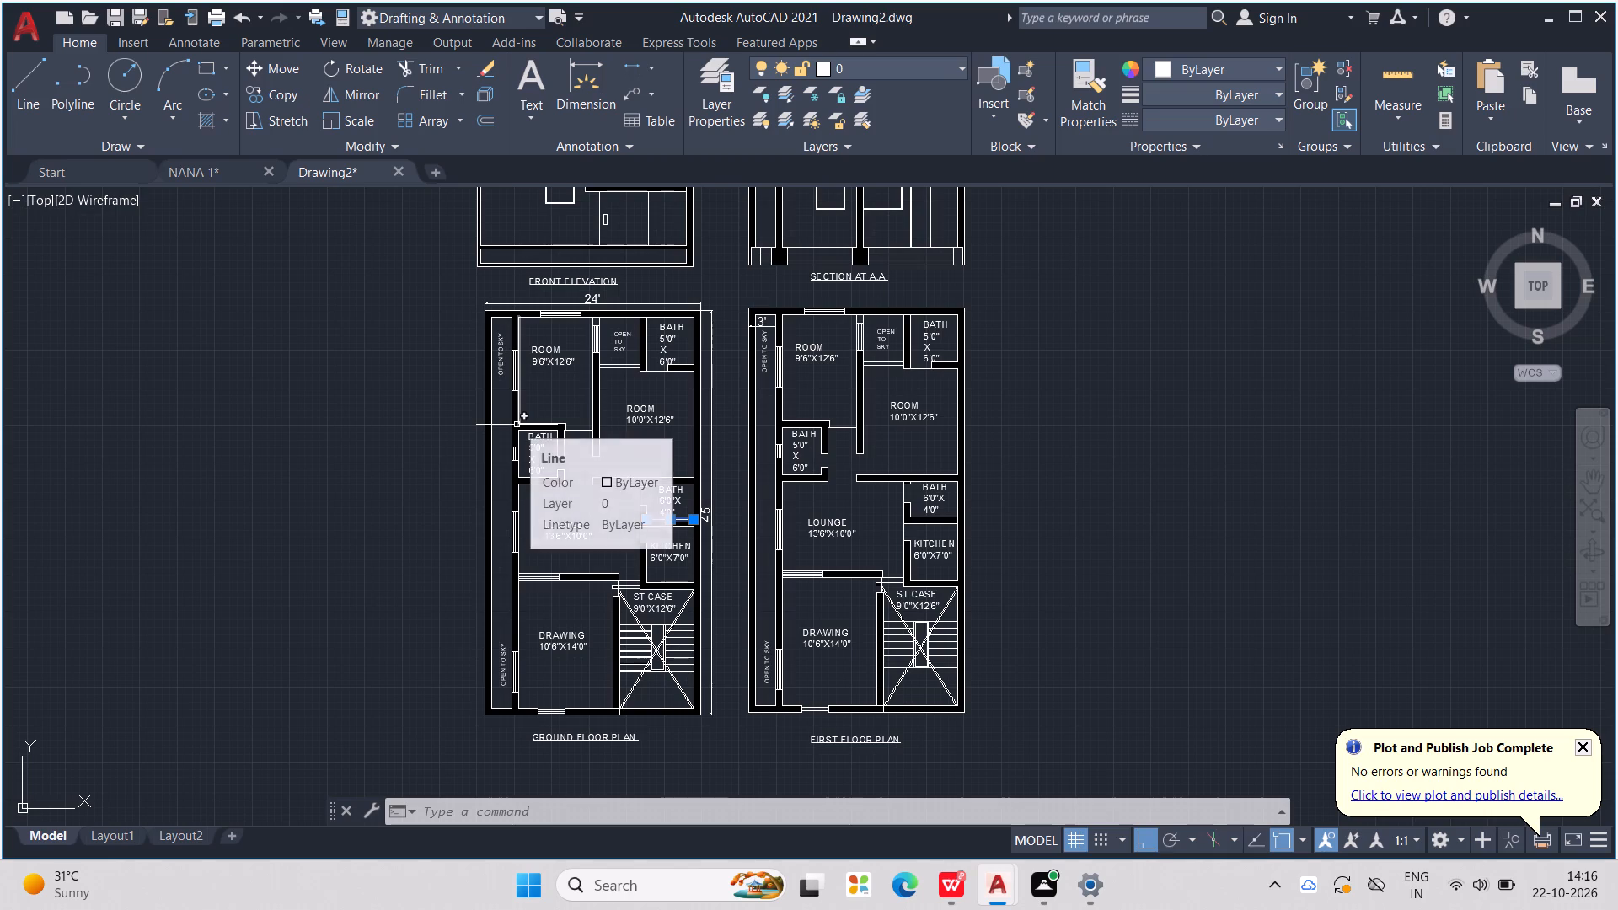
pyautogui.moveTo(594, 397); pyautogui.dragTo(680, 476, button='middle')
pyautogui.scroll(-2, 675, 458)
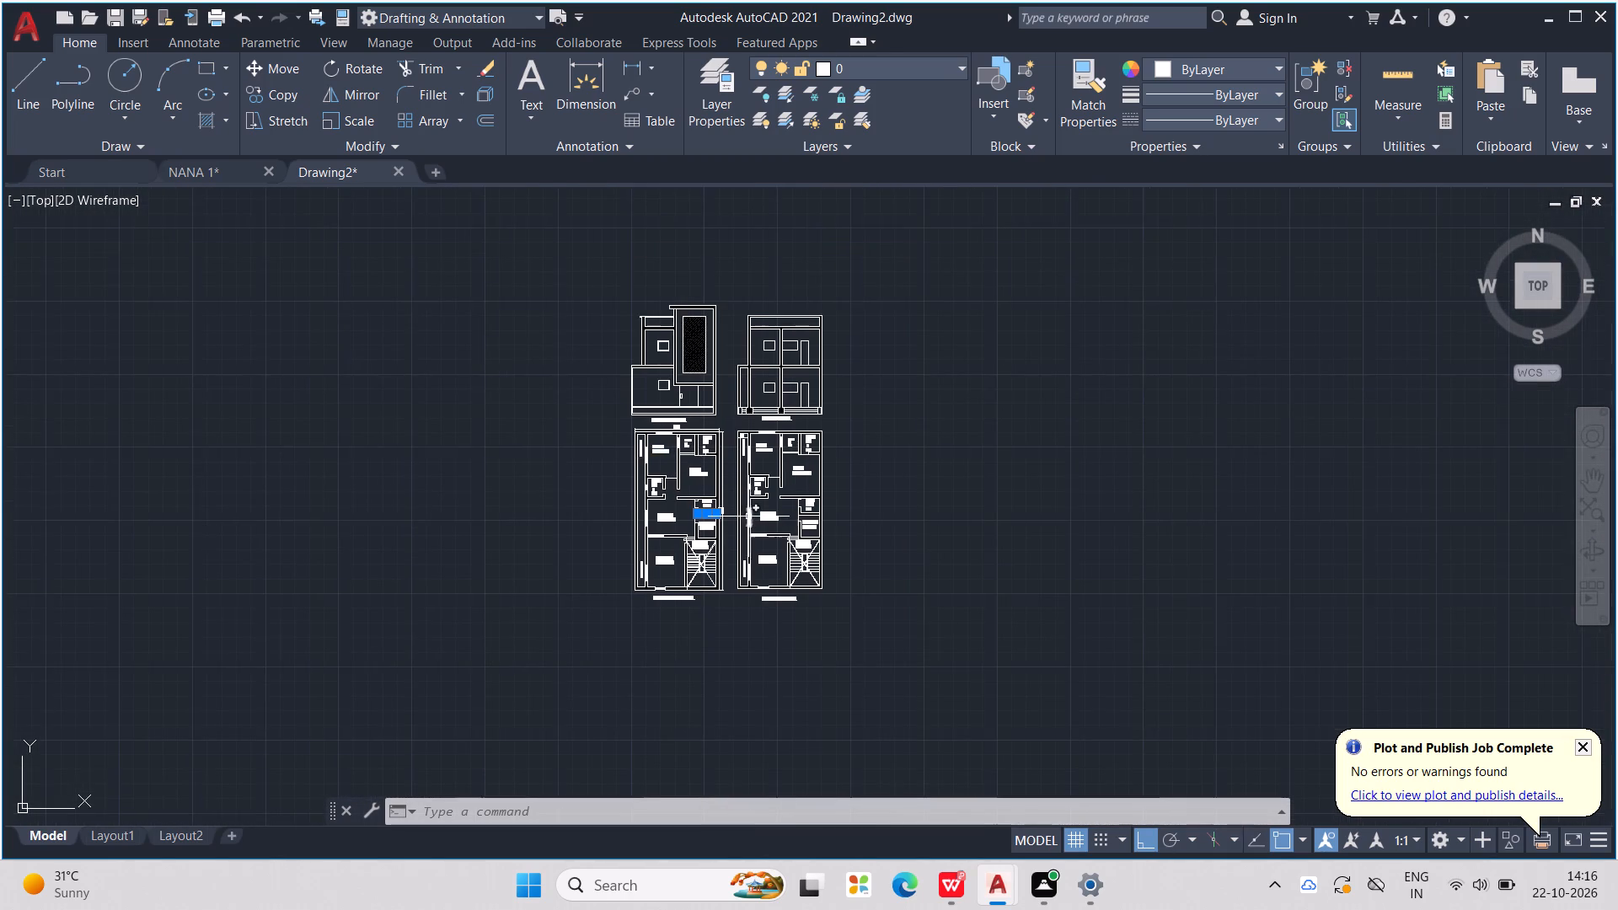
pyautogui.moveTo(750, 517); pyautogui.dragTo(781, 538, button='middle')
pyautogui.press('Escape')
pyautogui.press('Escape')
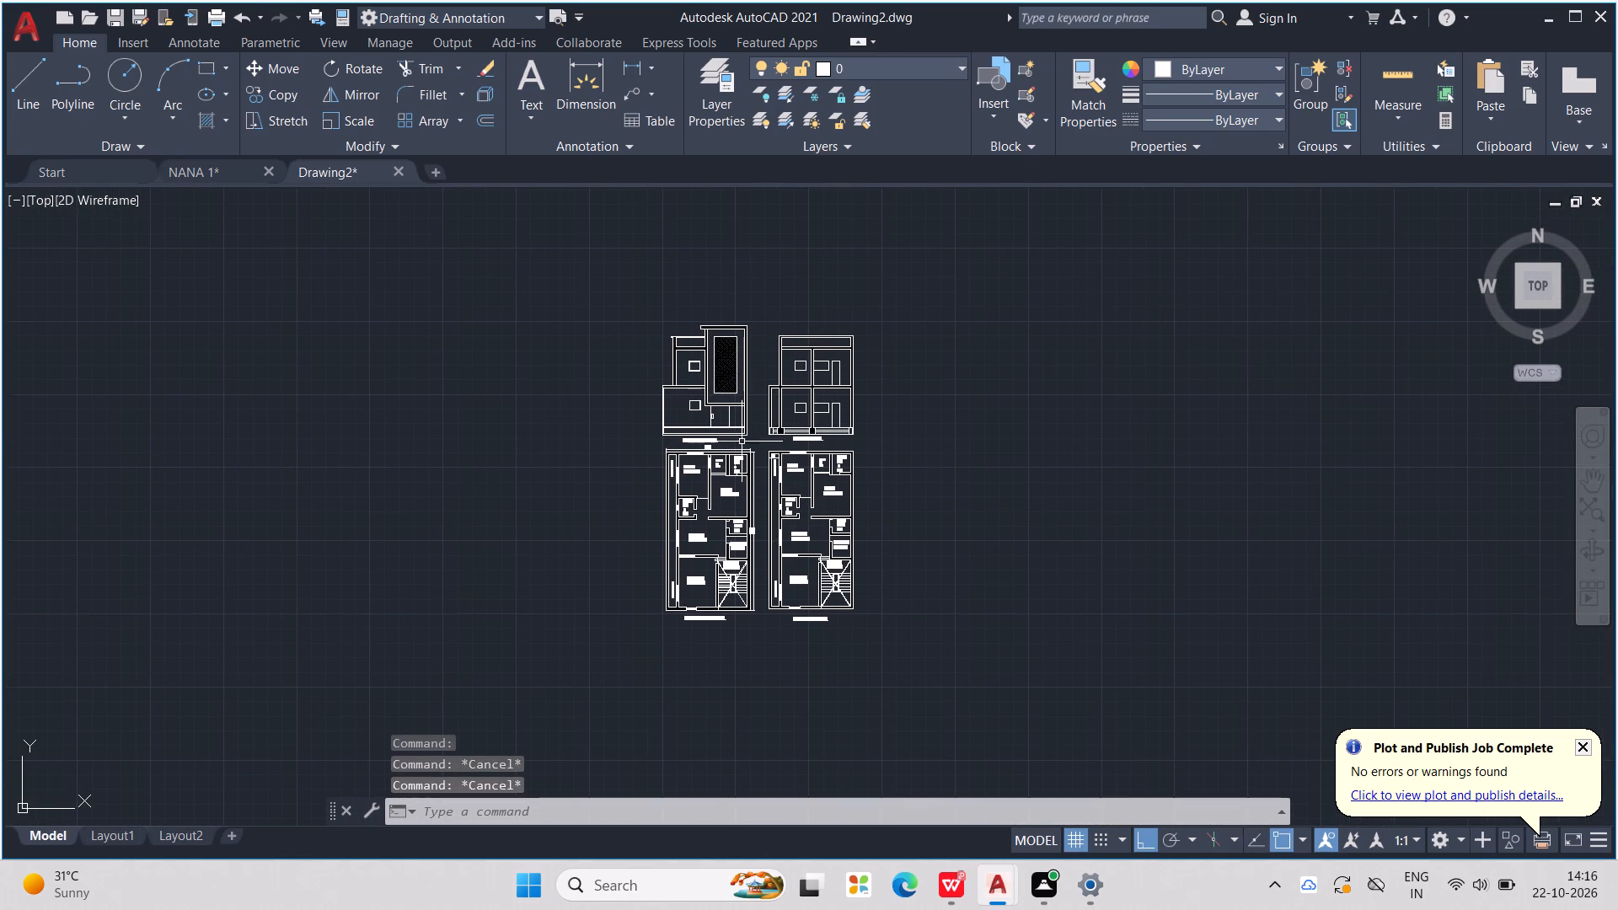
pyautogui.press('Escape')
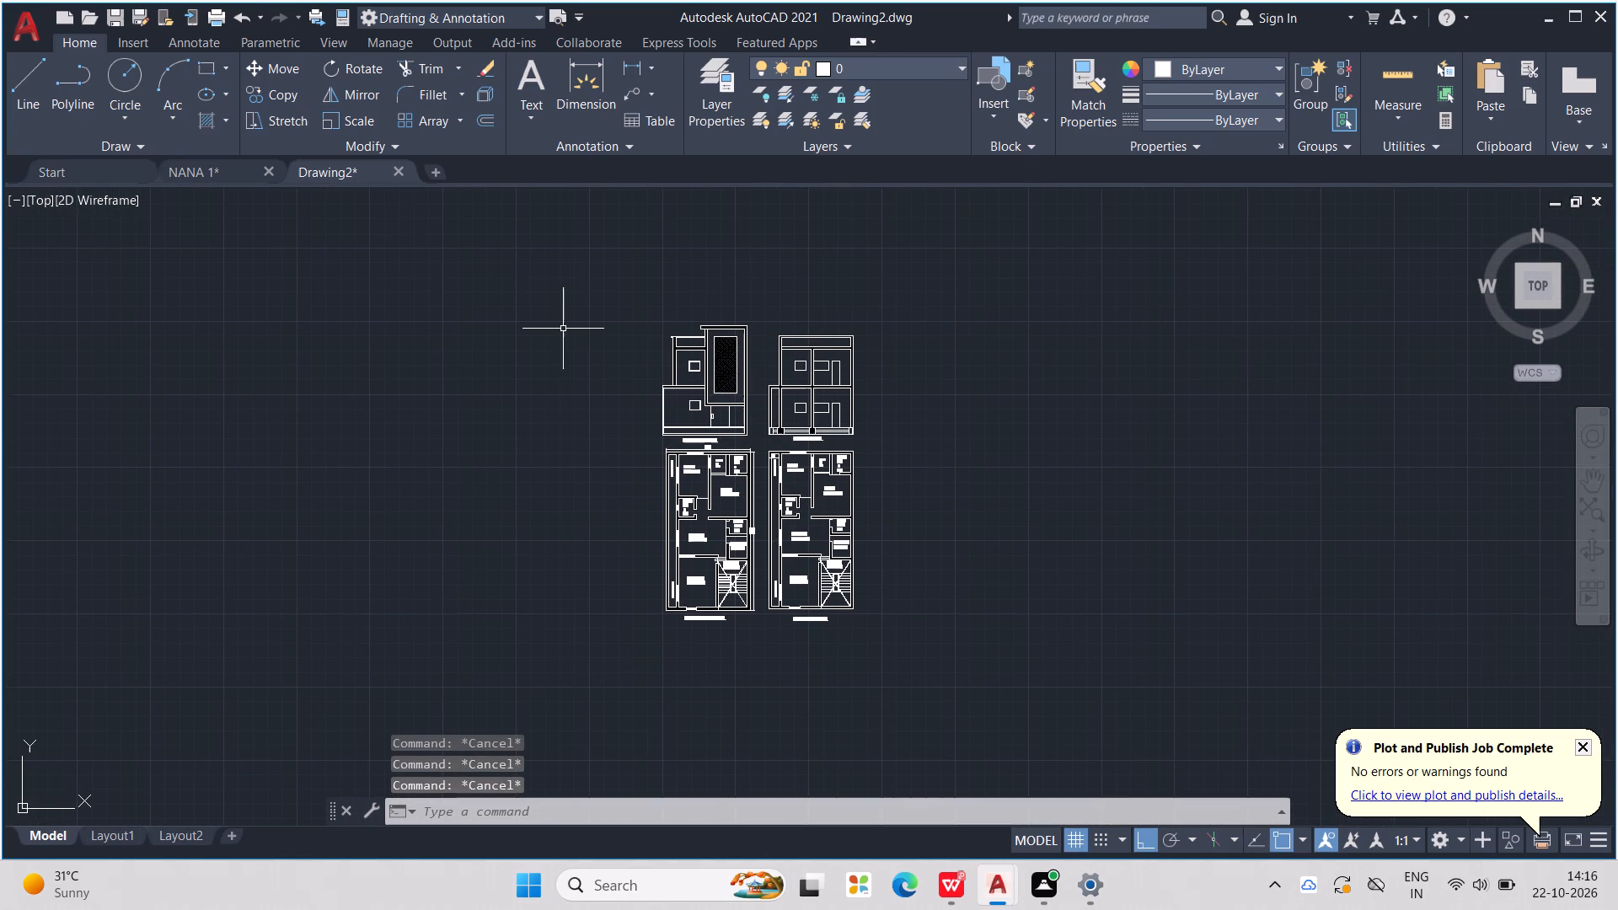
# Save the drawing in the Documents folder under the file name 123.
pyautogui.hotkey('ctrl', 's')
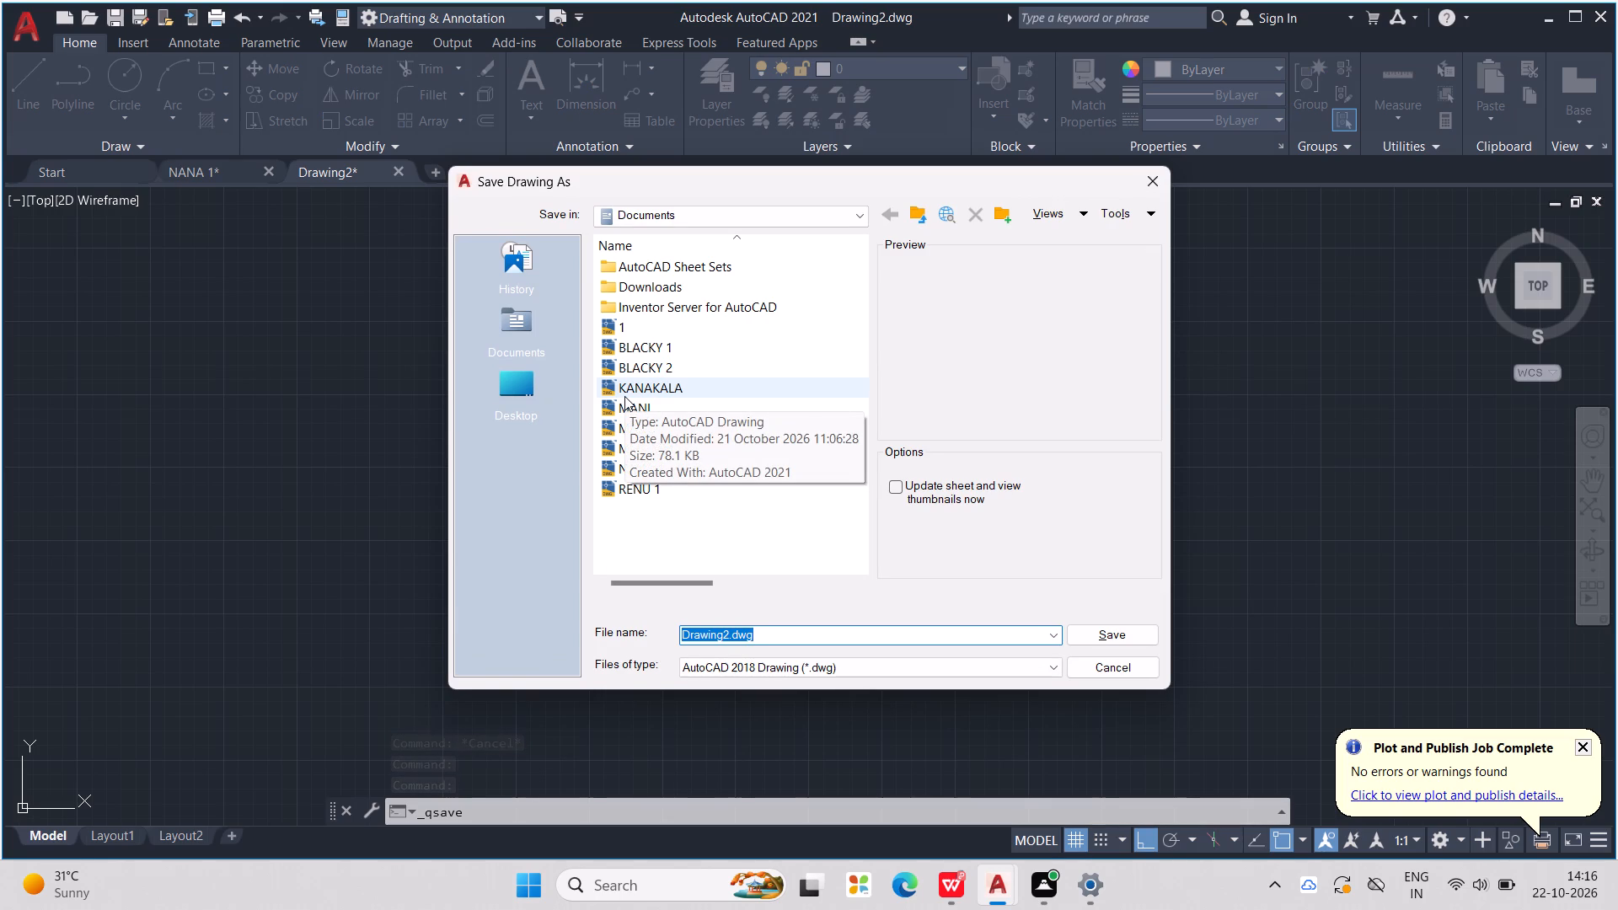
pyautogui.press('a')
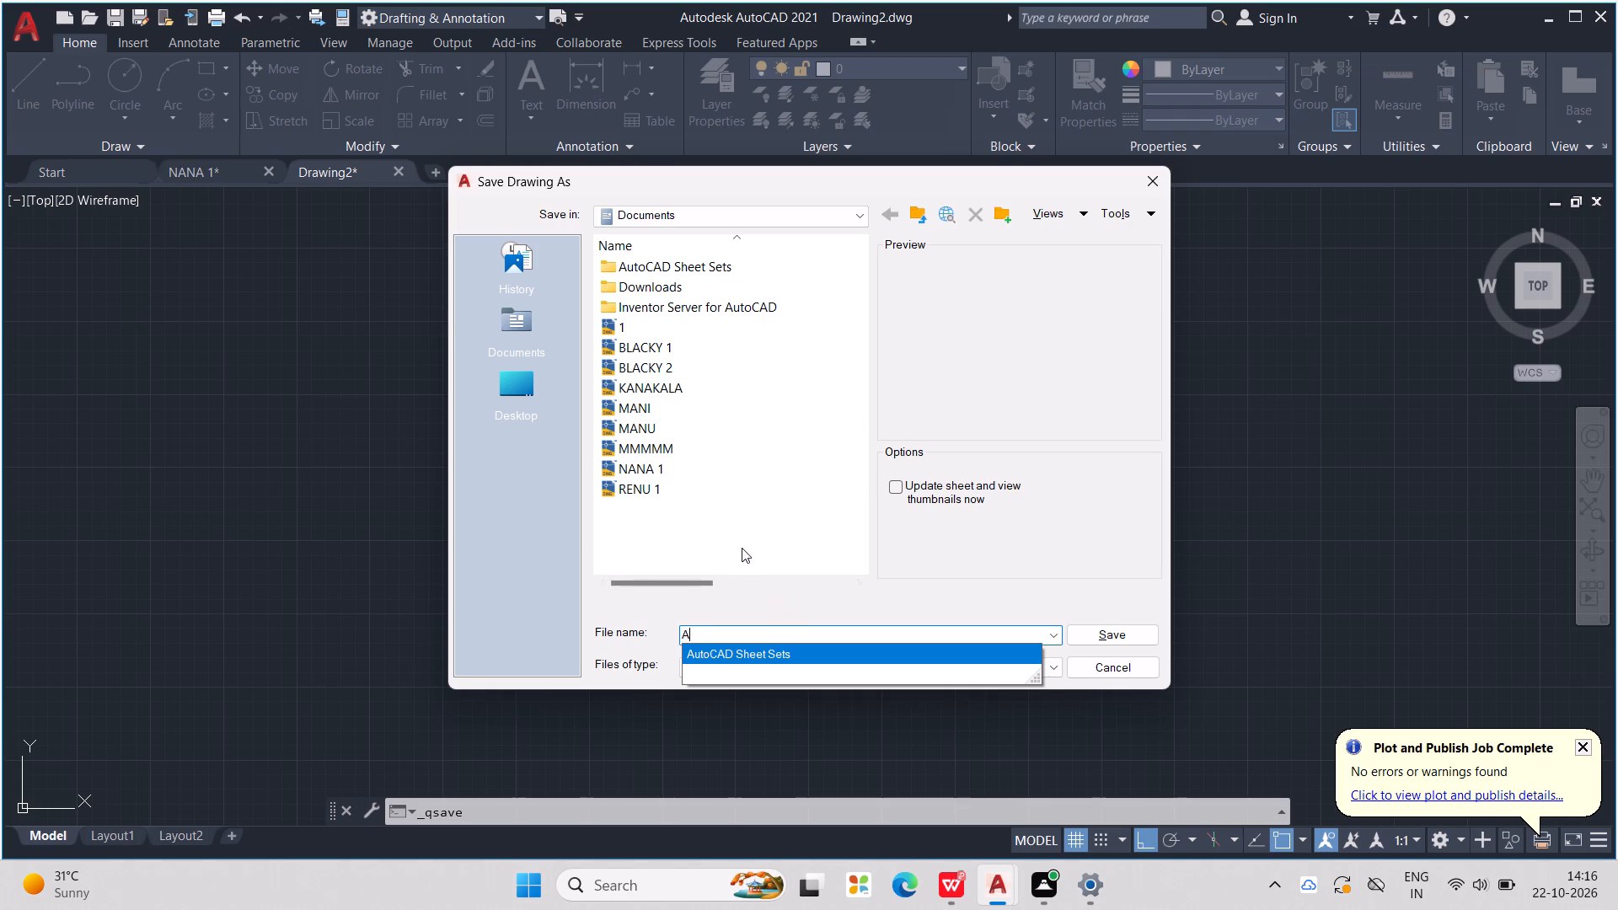
pyautogui.press('BackSpace')
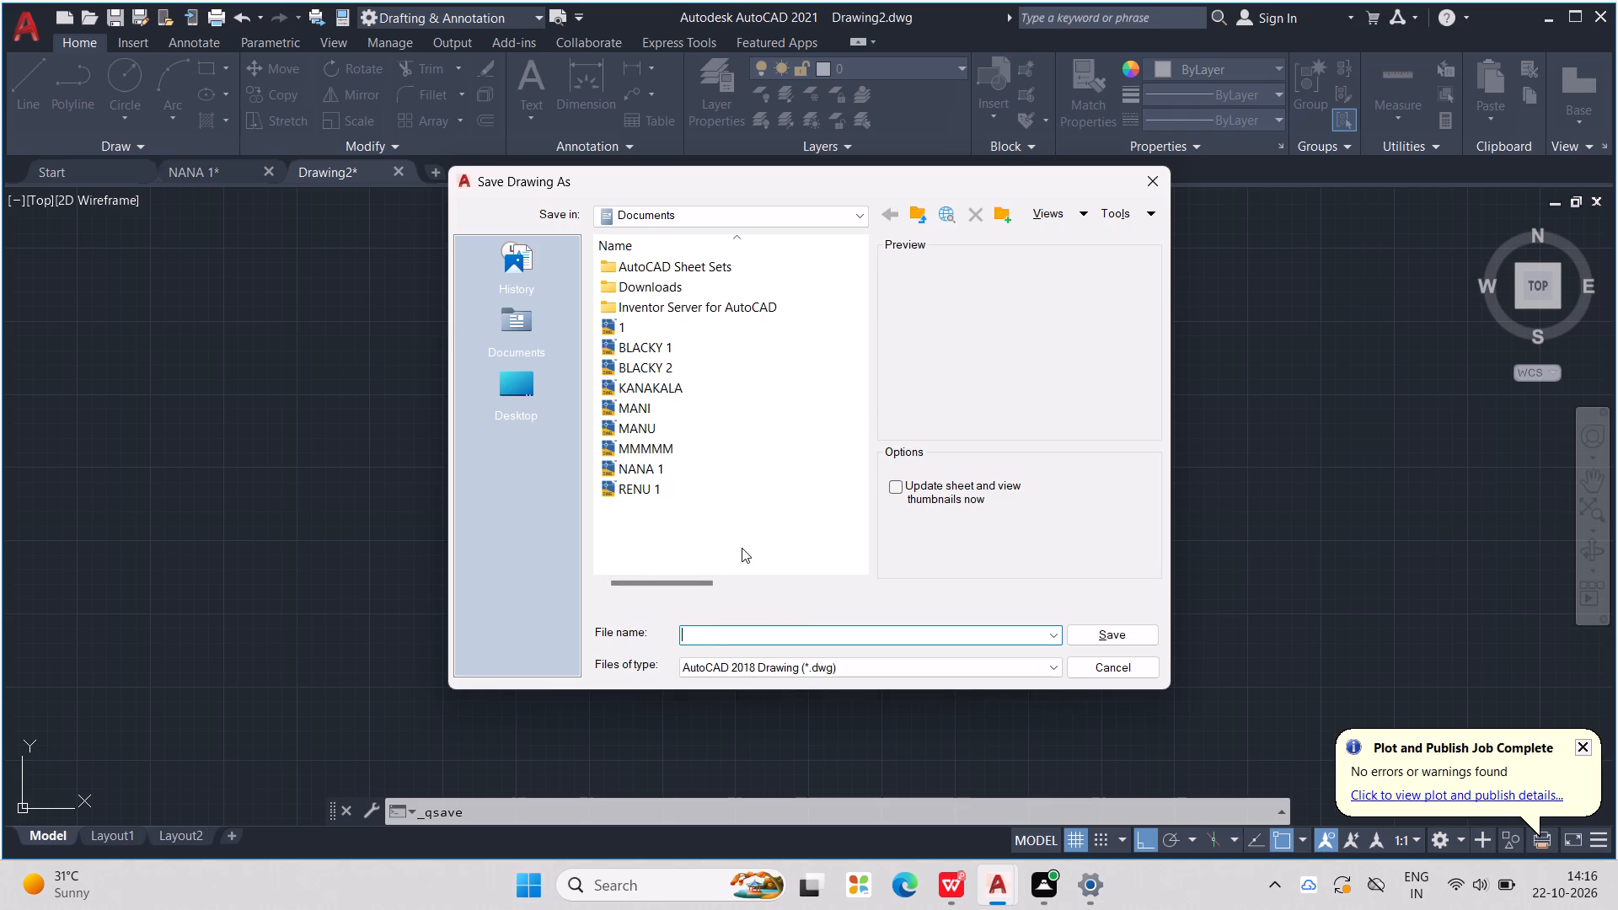
pyautogui.write('123')
pyautogui.press('Return')
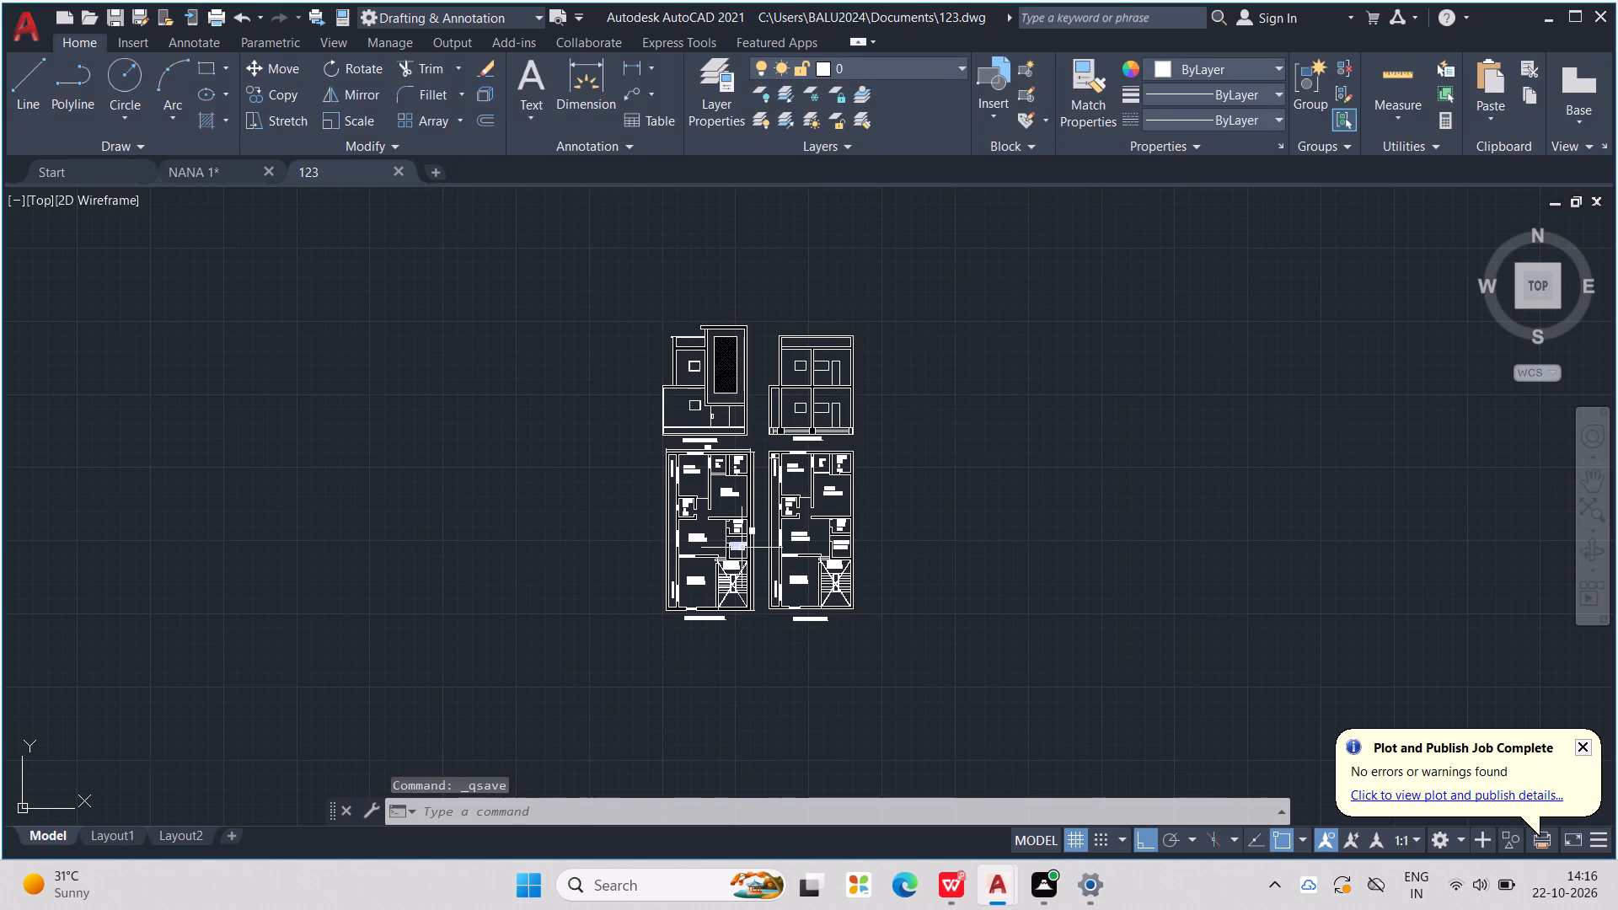
# Plot a window around all four house drawings with AutoCAD PDF (High Quality Print).pc3 and save it as 123-Model.pdf in Documents.
pyautogui.hotkey('ctrl', 'p')
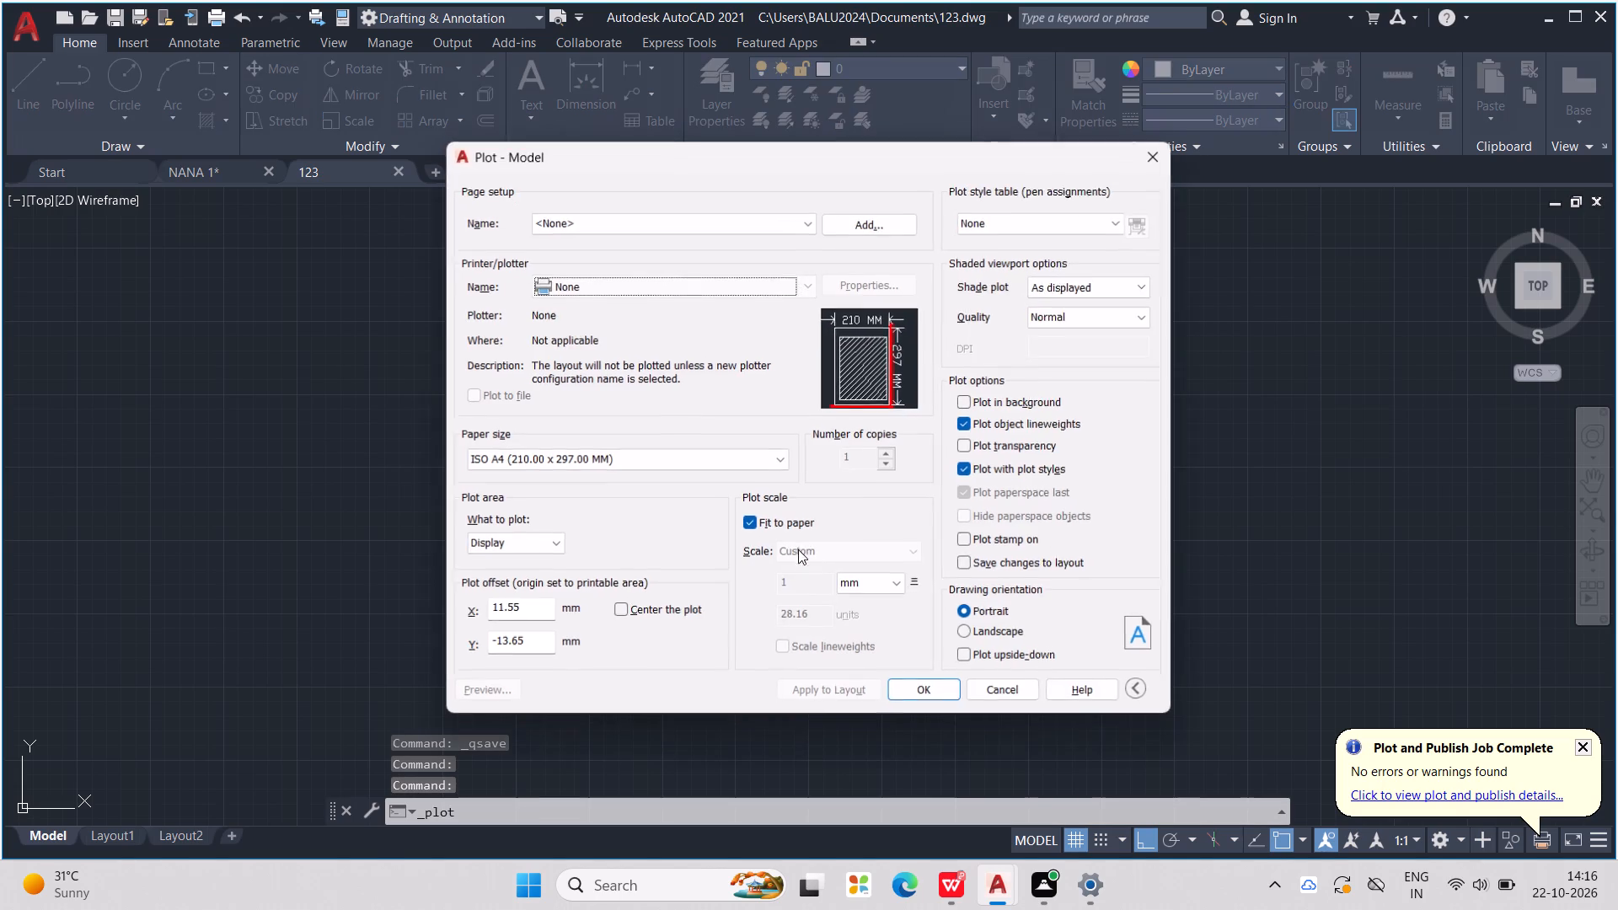
pyautogui.click(803, 279)
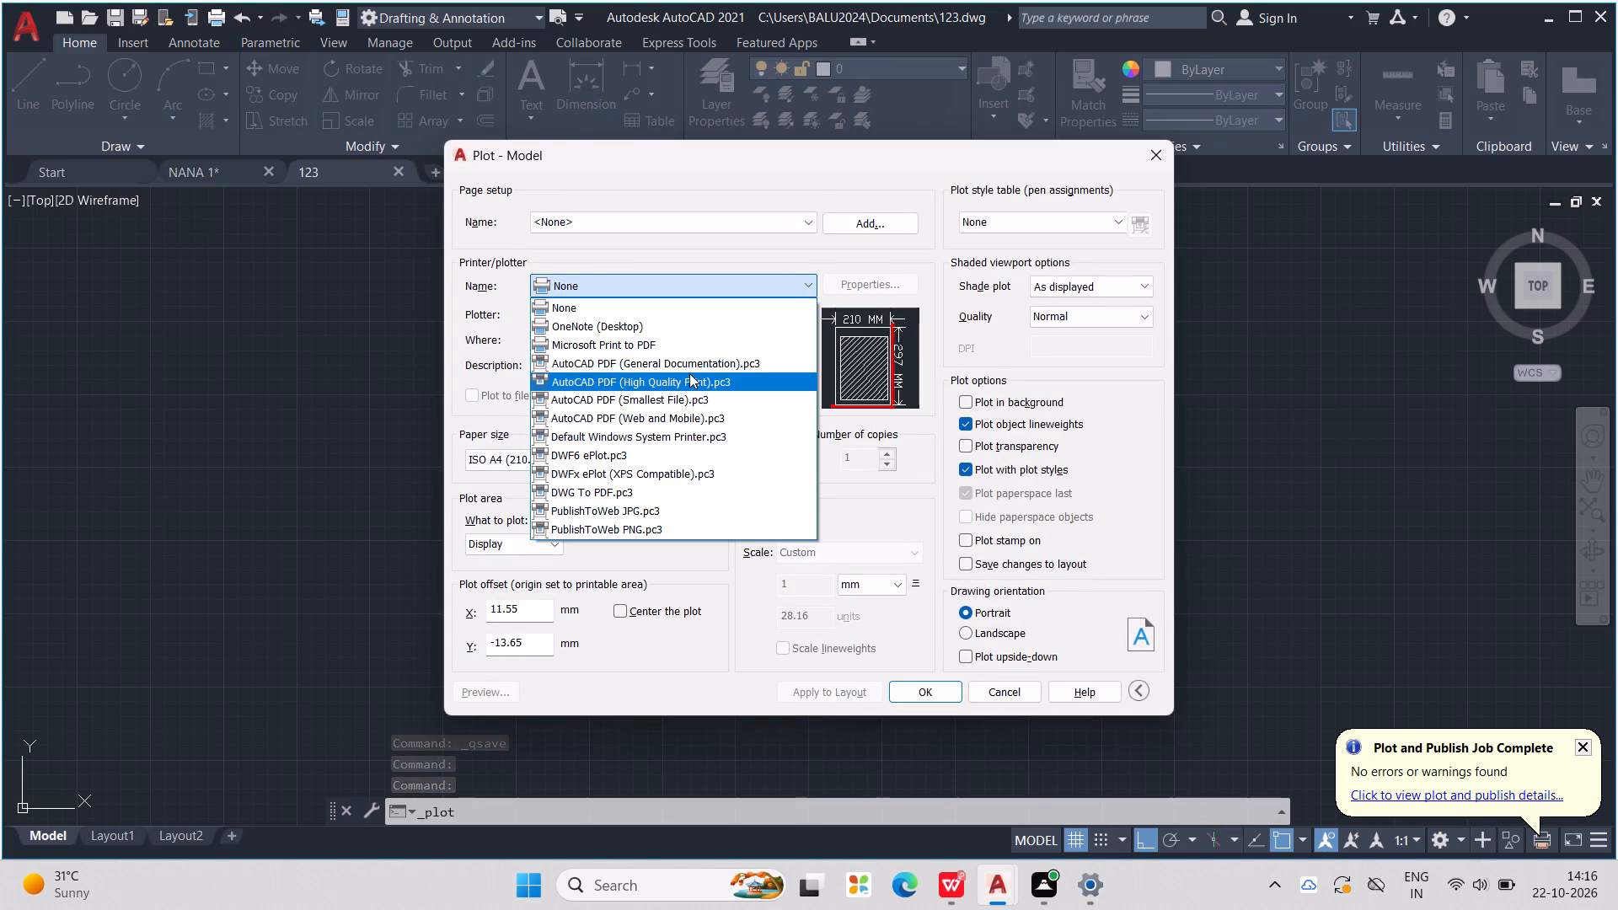
pyautogui.click(689, 373)
pyautogui.click(547, 542)
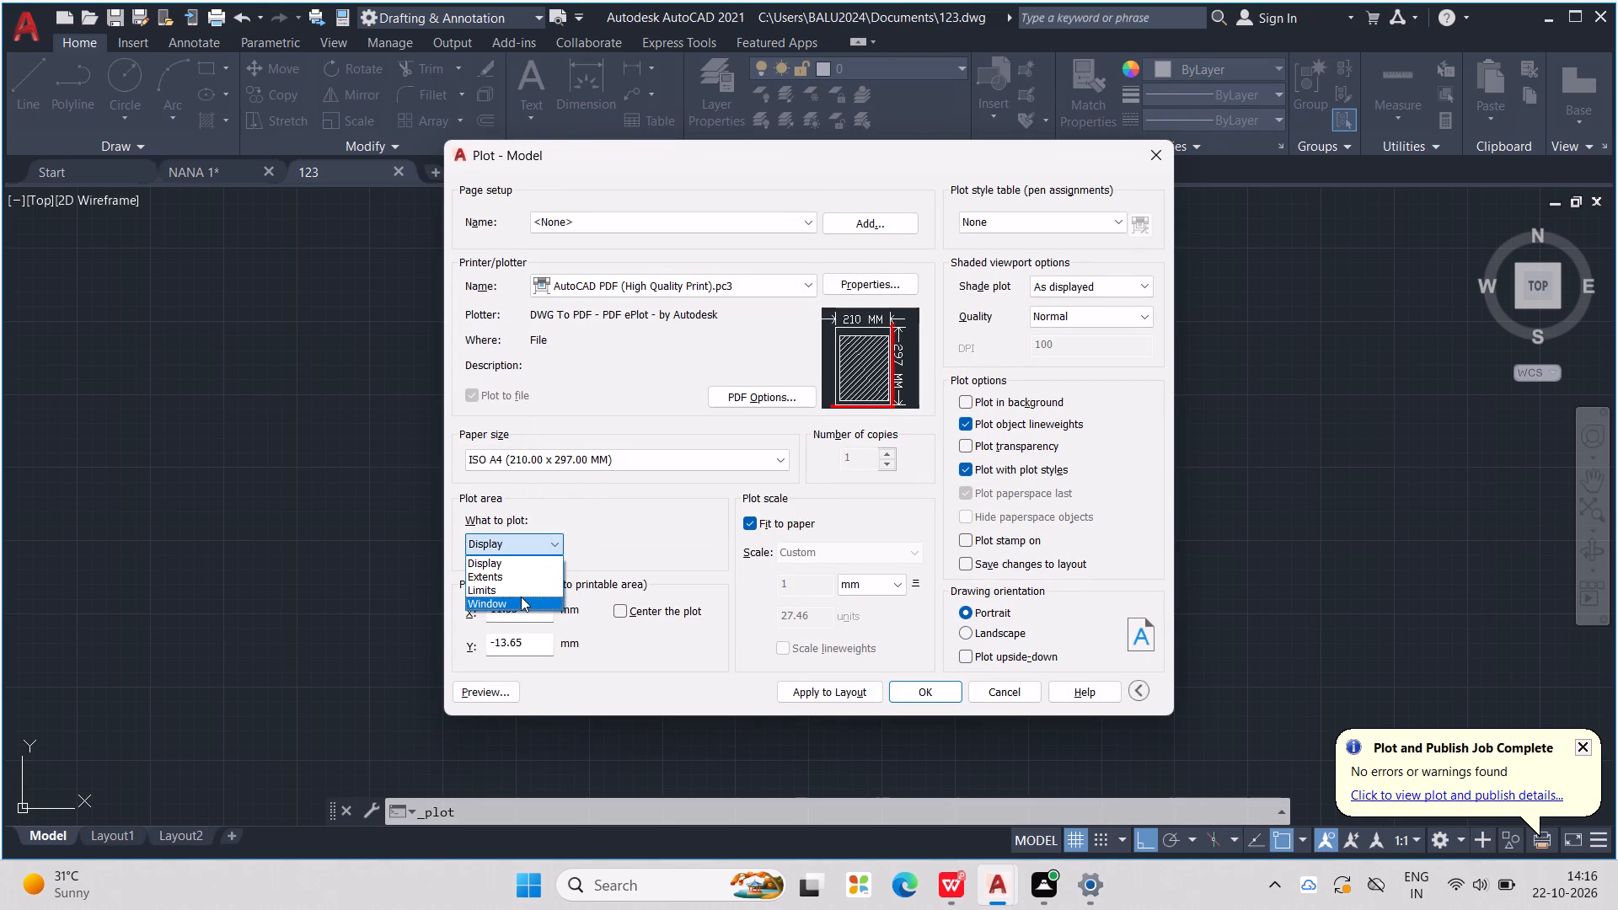
pyautogui.click(521, 597)
pyautogui.moveTo(603, 292); pyautogui.dragTo(618, 292)
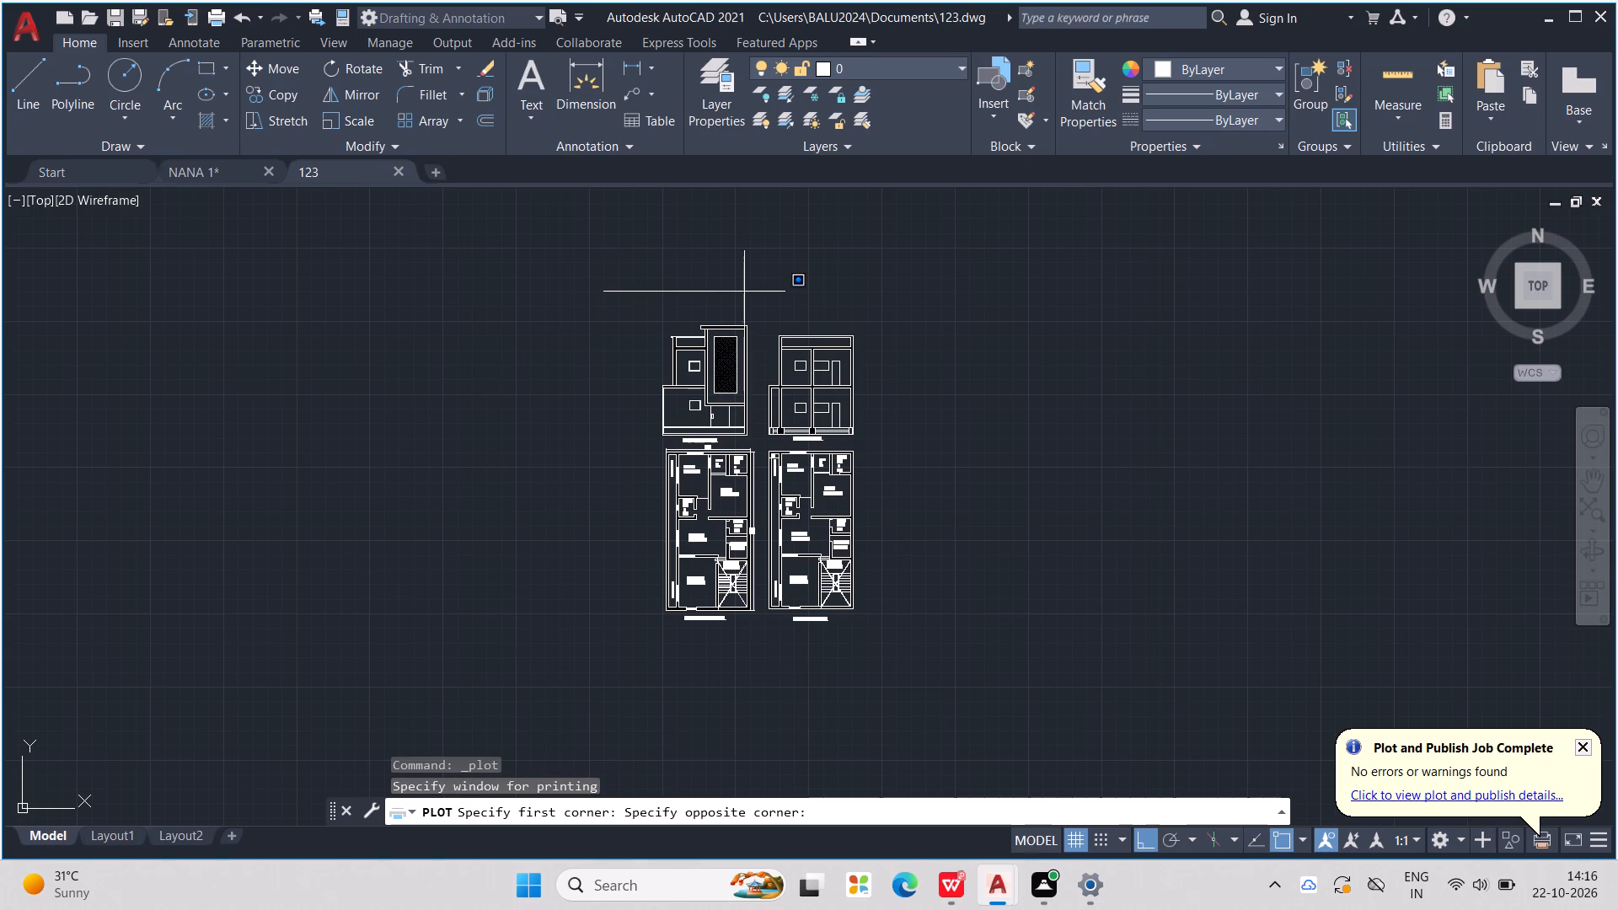
pyautogui.click(905, 661)
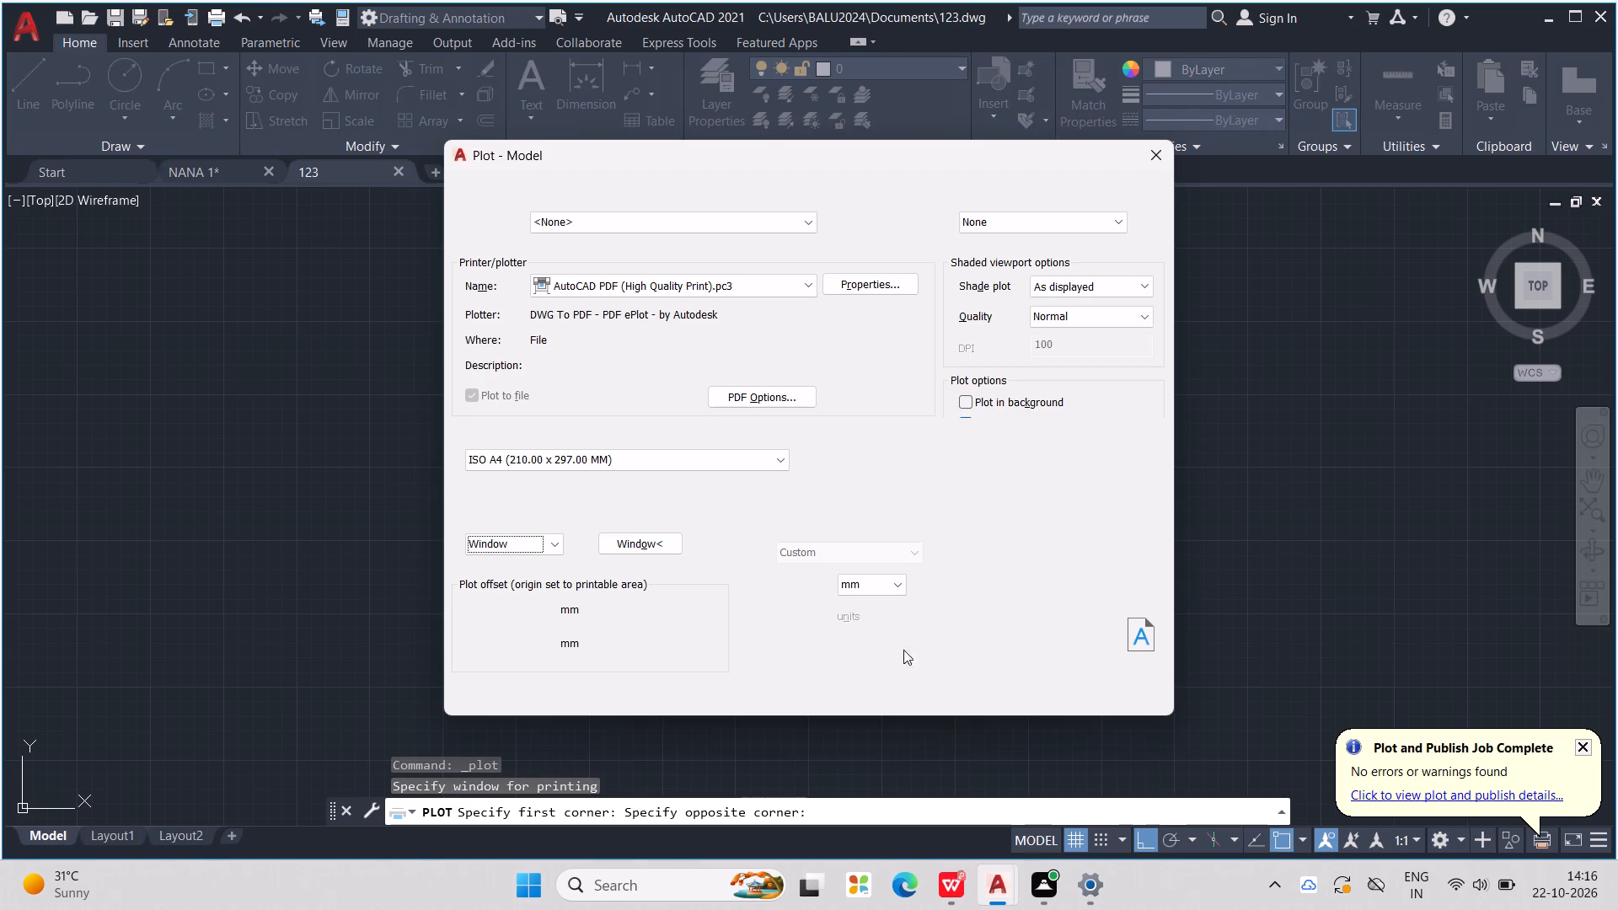
pyautogui.click(930, 697)
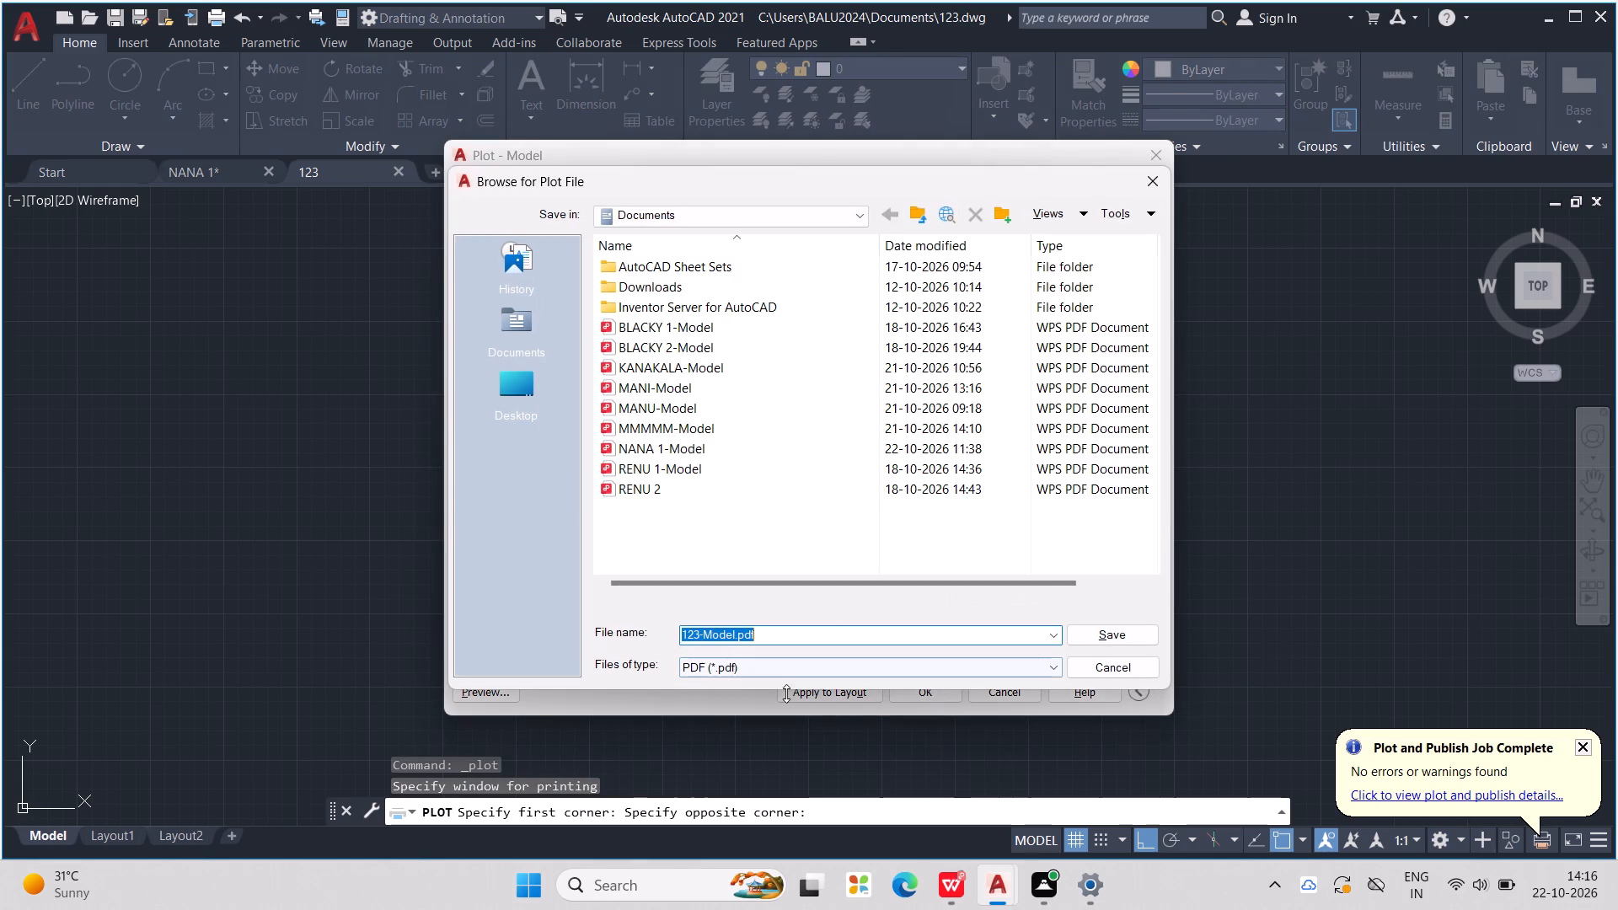
pyautogui.click(1121, 626)
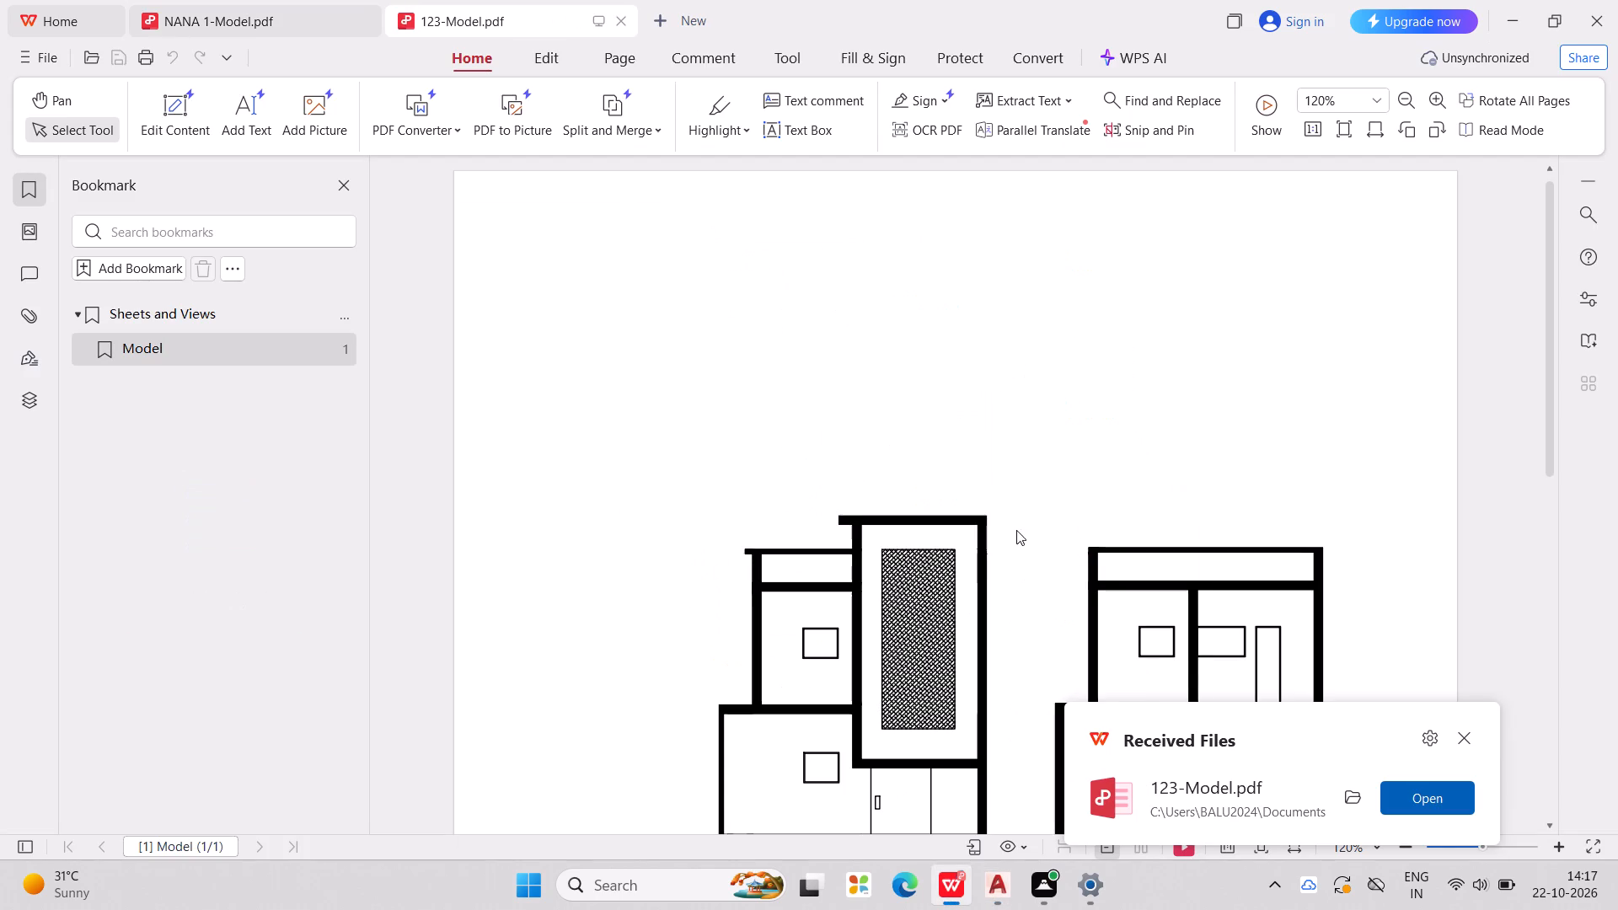
# Review the plotted PDF from the front elevation and section down to the ground and first floor plans.
pyautogui.scroll(-8, 1012, 525)
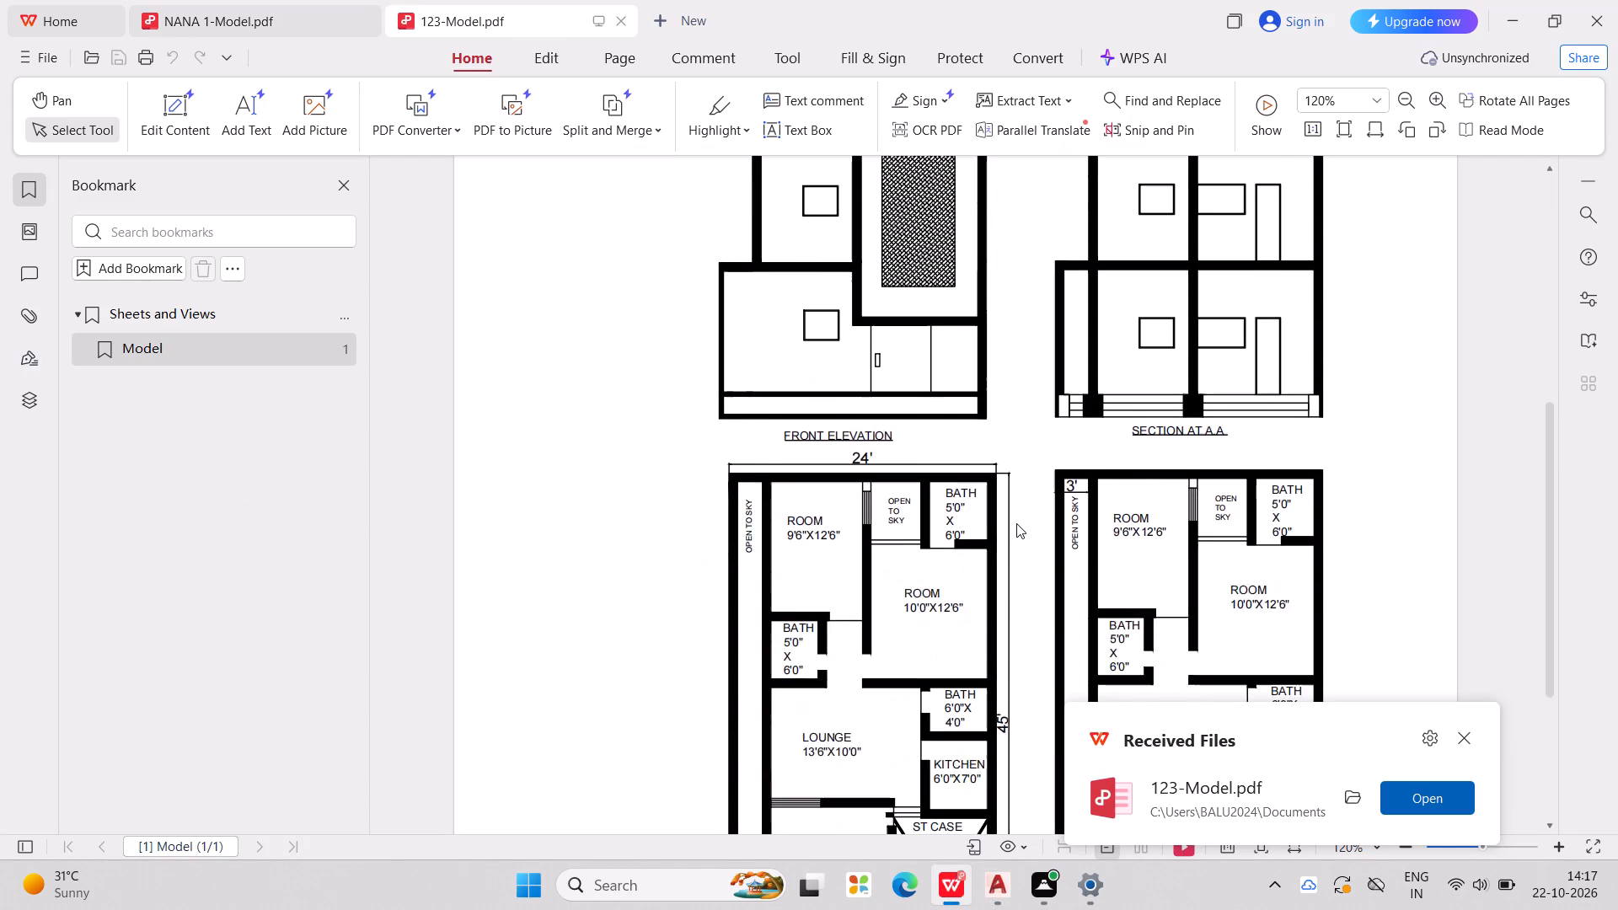
pyautogui.scroll(-5, 1042, 518)
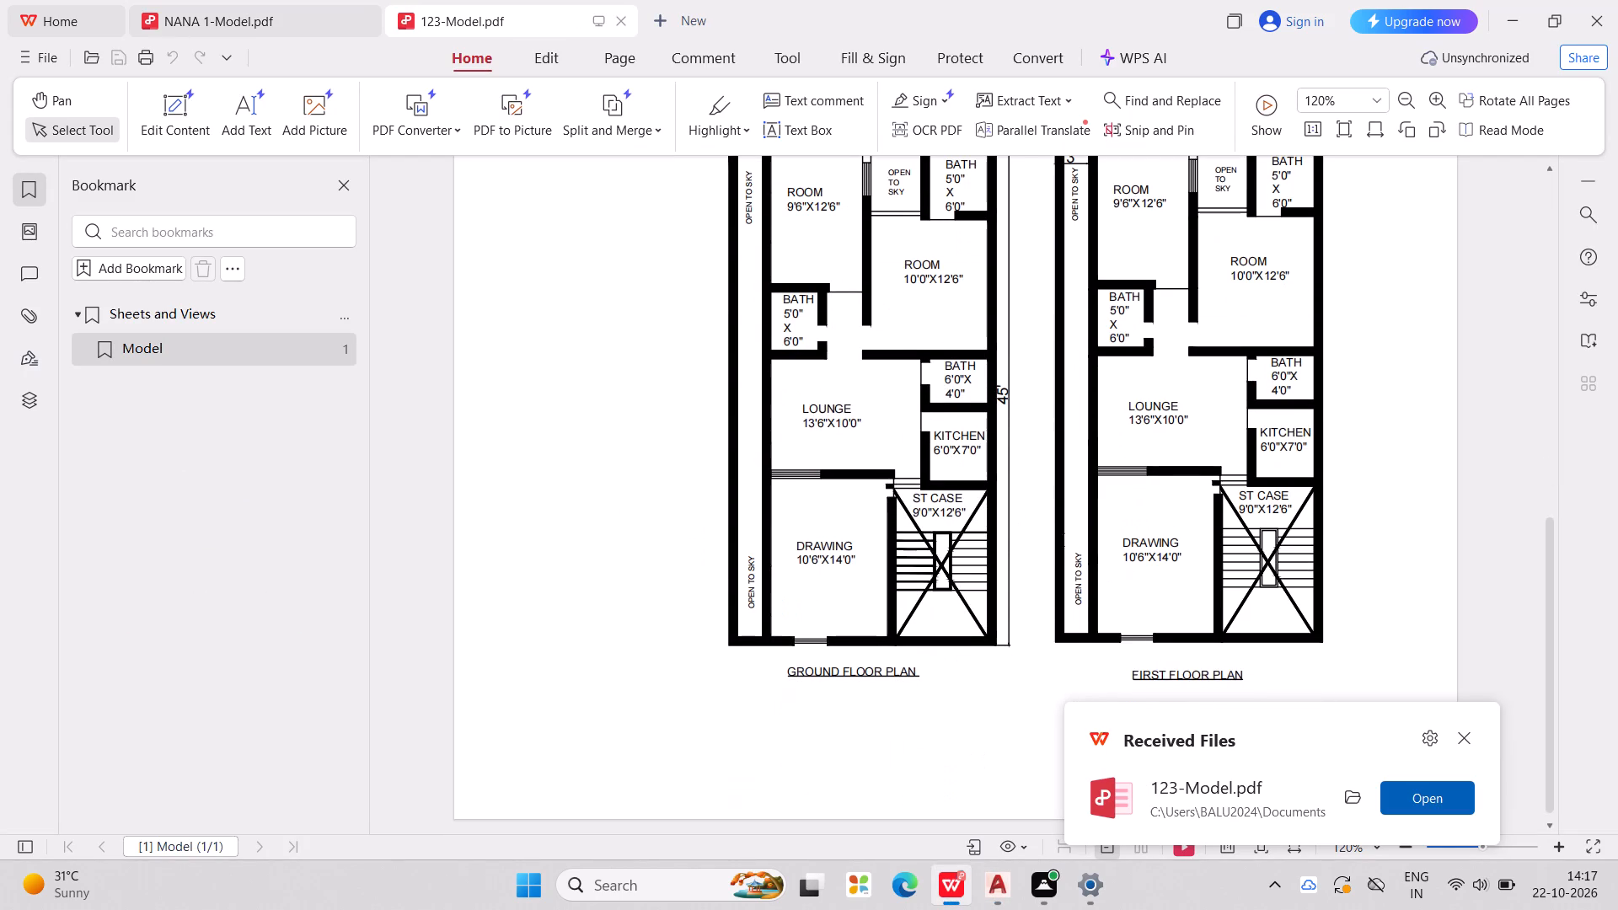